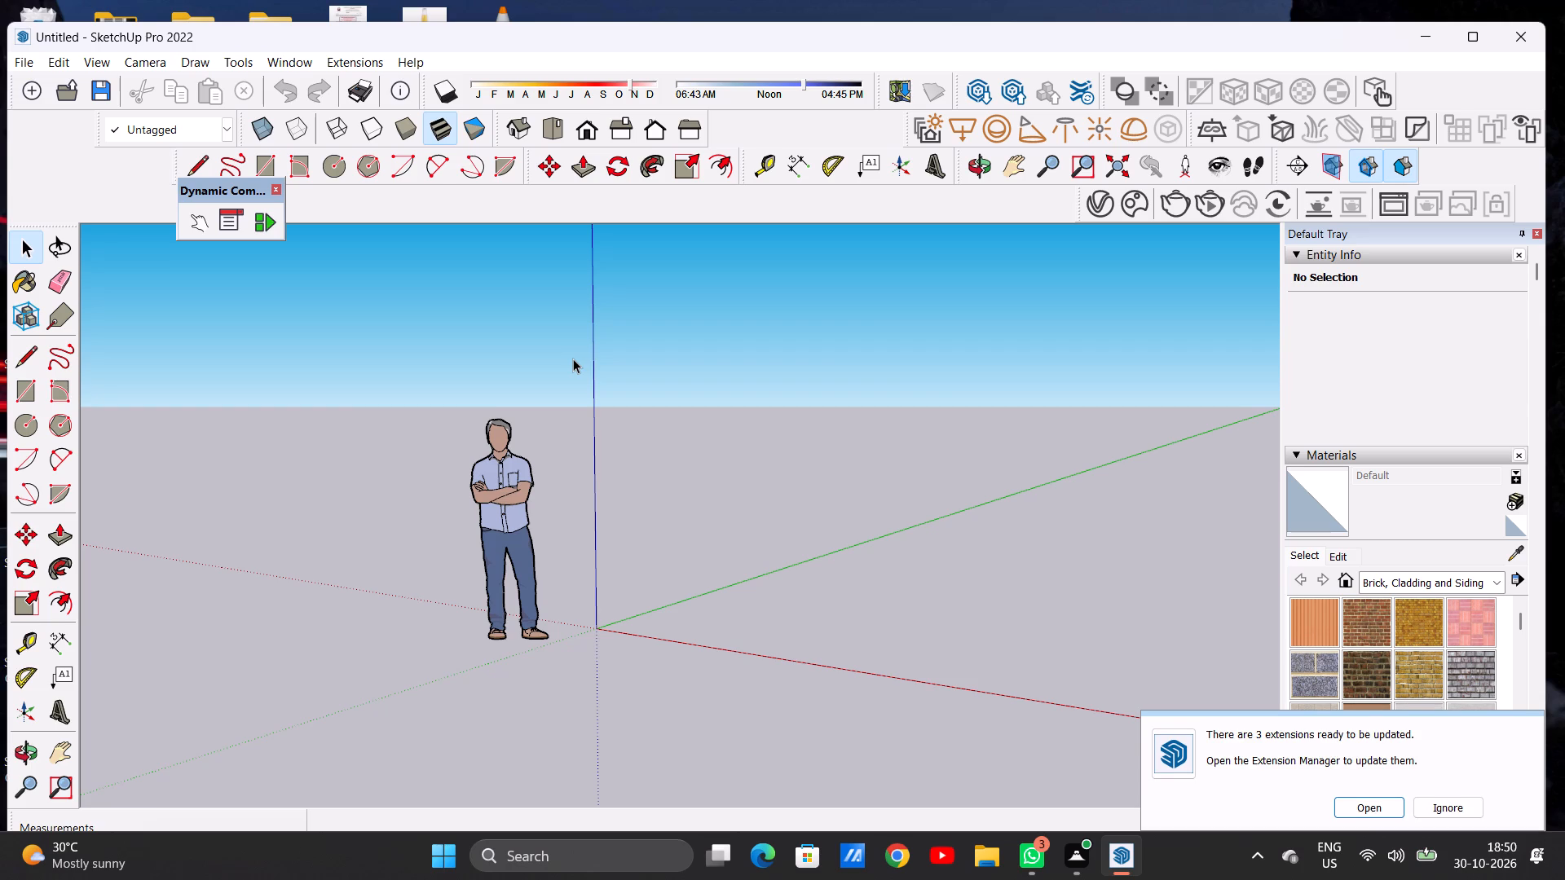
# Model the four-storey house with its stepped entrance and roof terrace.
# Switch the view to the standard top view.
pyautogui.click(1136, 405)
pyautogui.rightClick(1136, 405)
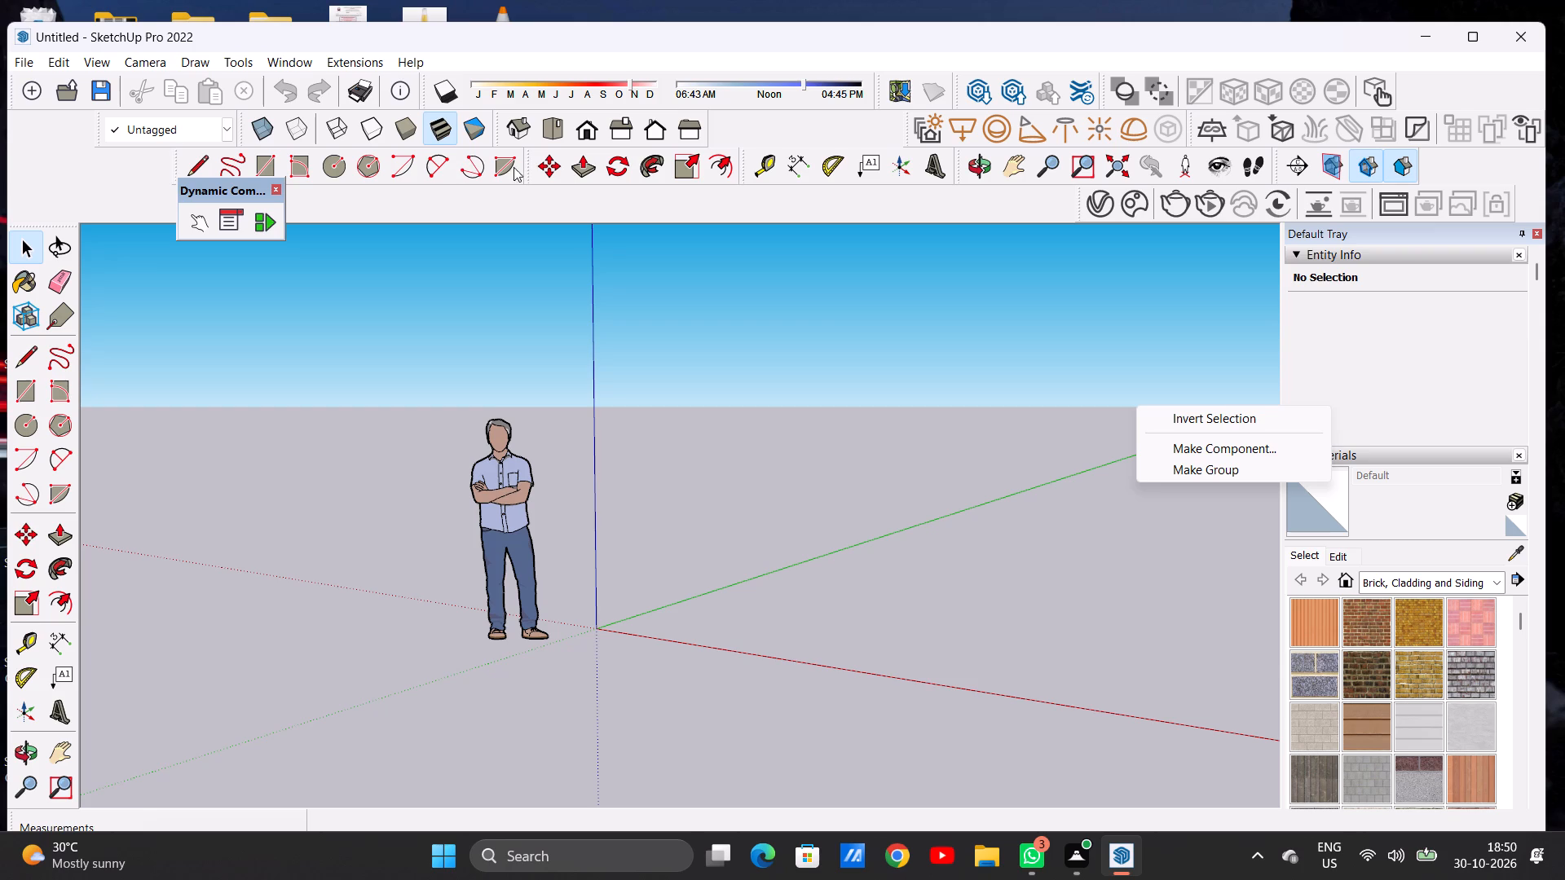
pyautogui.click(555, 131)
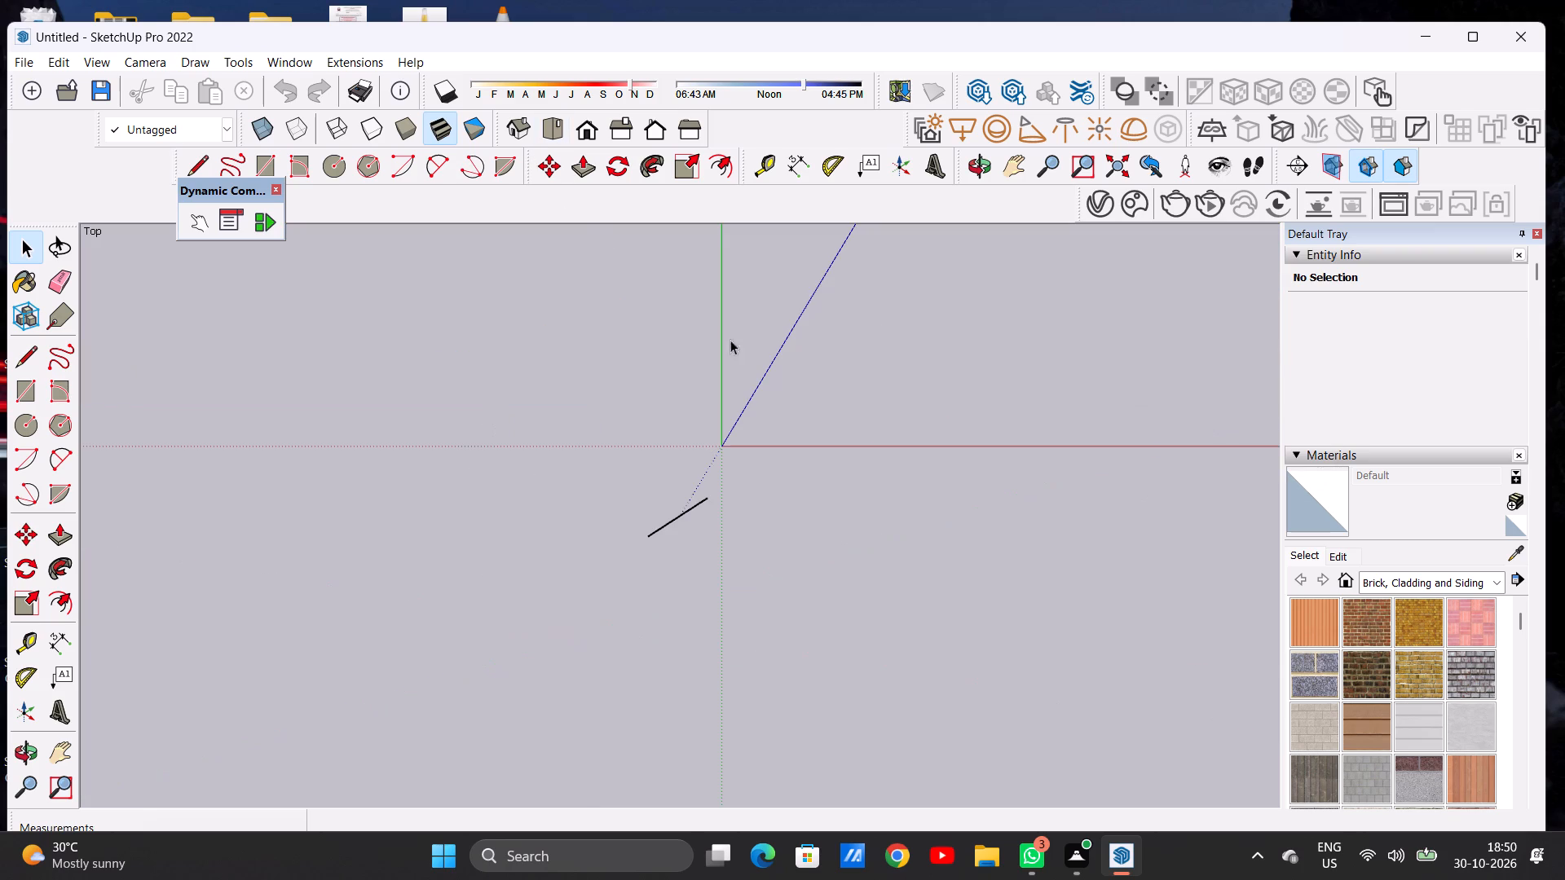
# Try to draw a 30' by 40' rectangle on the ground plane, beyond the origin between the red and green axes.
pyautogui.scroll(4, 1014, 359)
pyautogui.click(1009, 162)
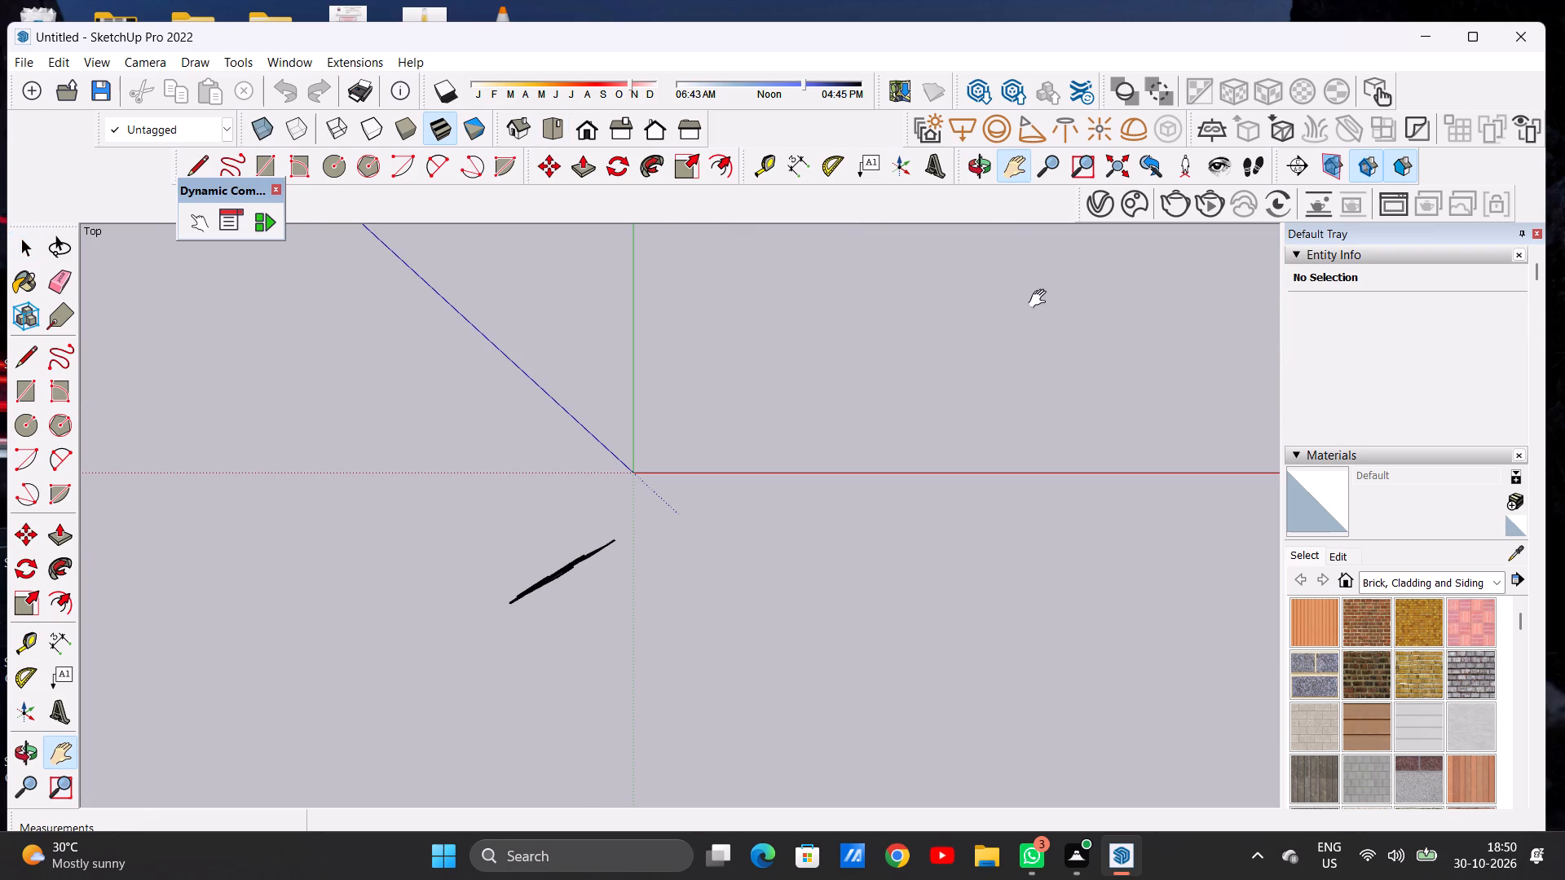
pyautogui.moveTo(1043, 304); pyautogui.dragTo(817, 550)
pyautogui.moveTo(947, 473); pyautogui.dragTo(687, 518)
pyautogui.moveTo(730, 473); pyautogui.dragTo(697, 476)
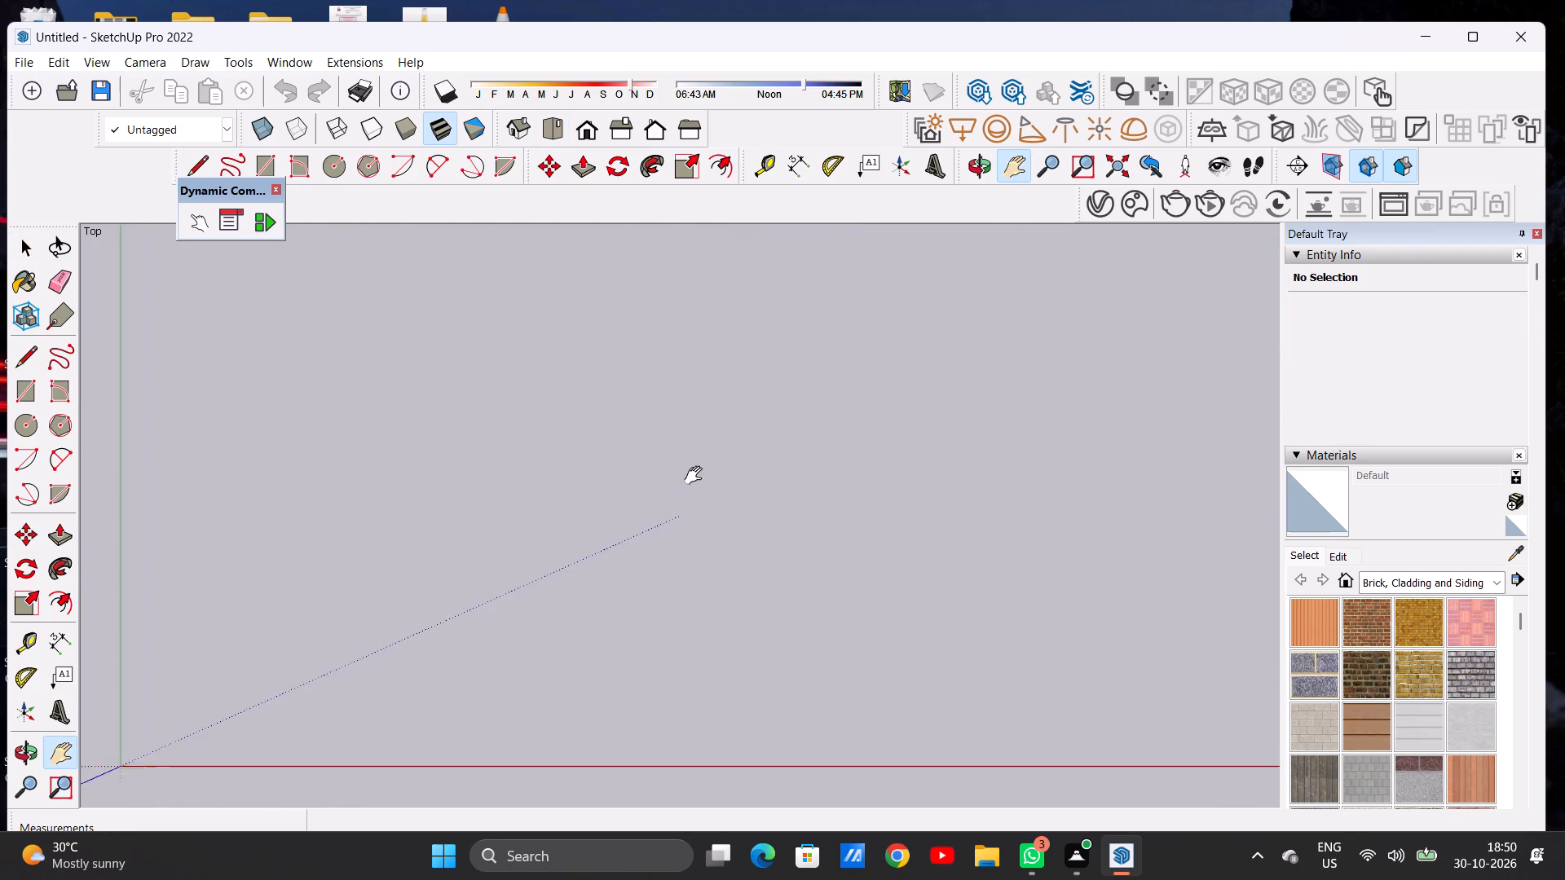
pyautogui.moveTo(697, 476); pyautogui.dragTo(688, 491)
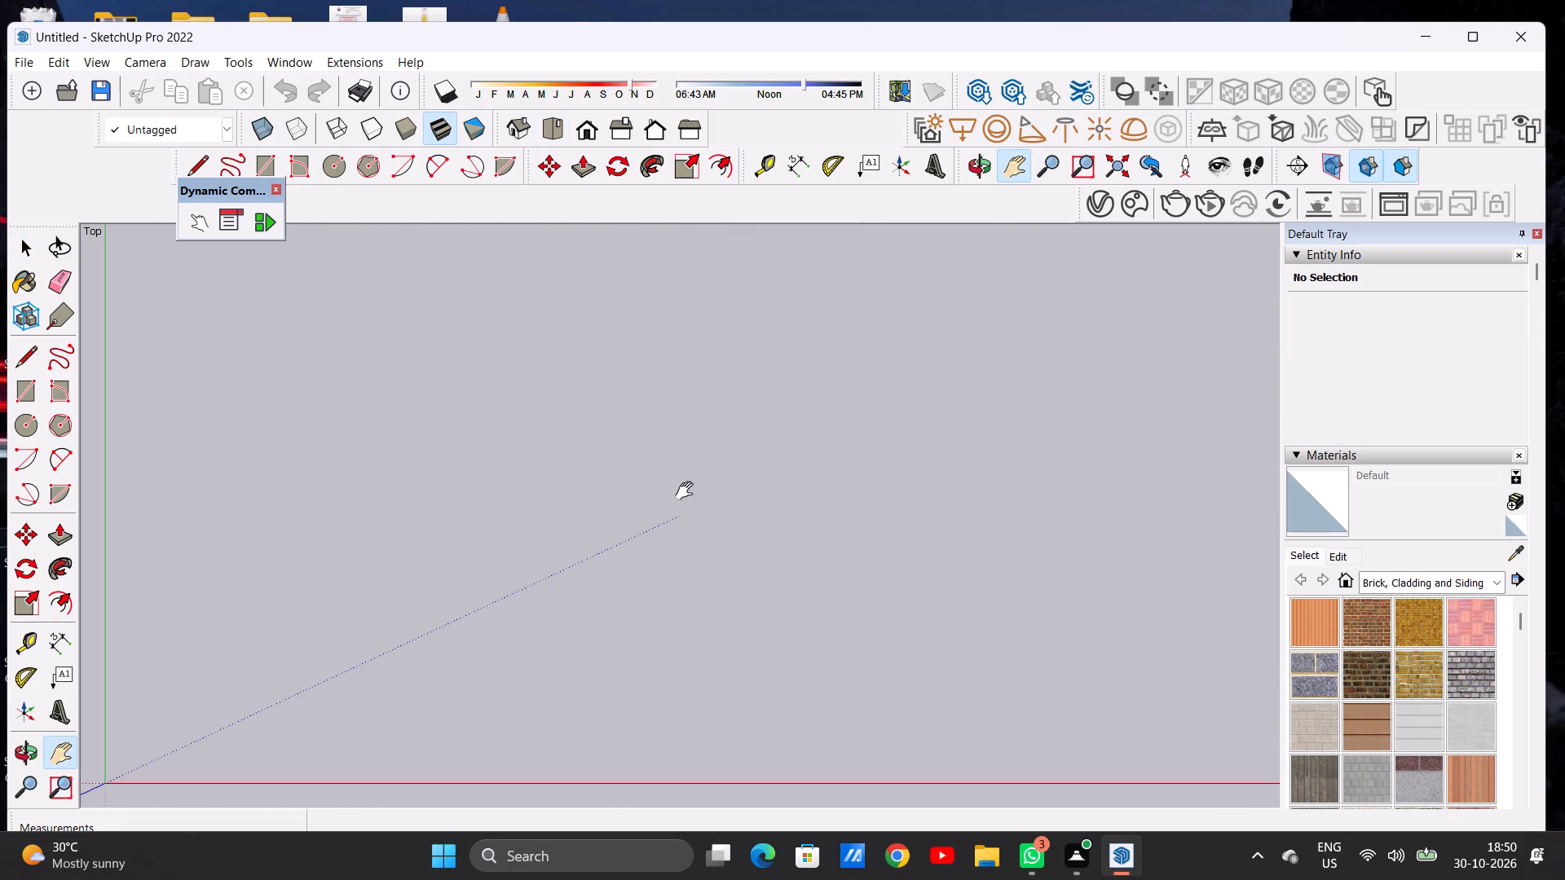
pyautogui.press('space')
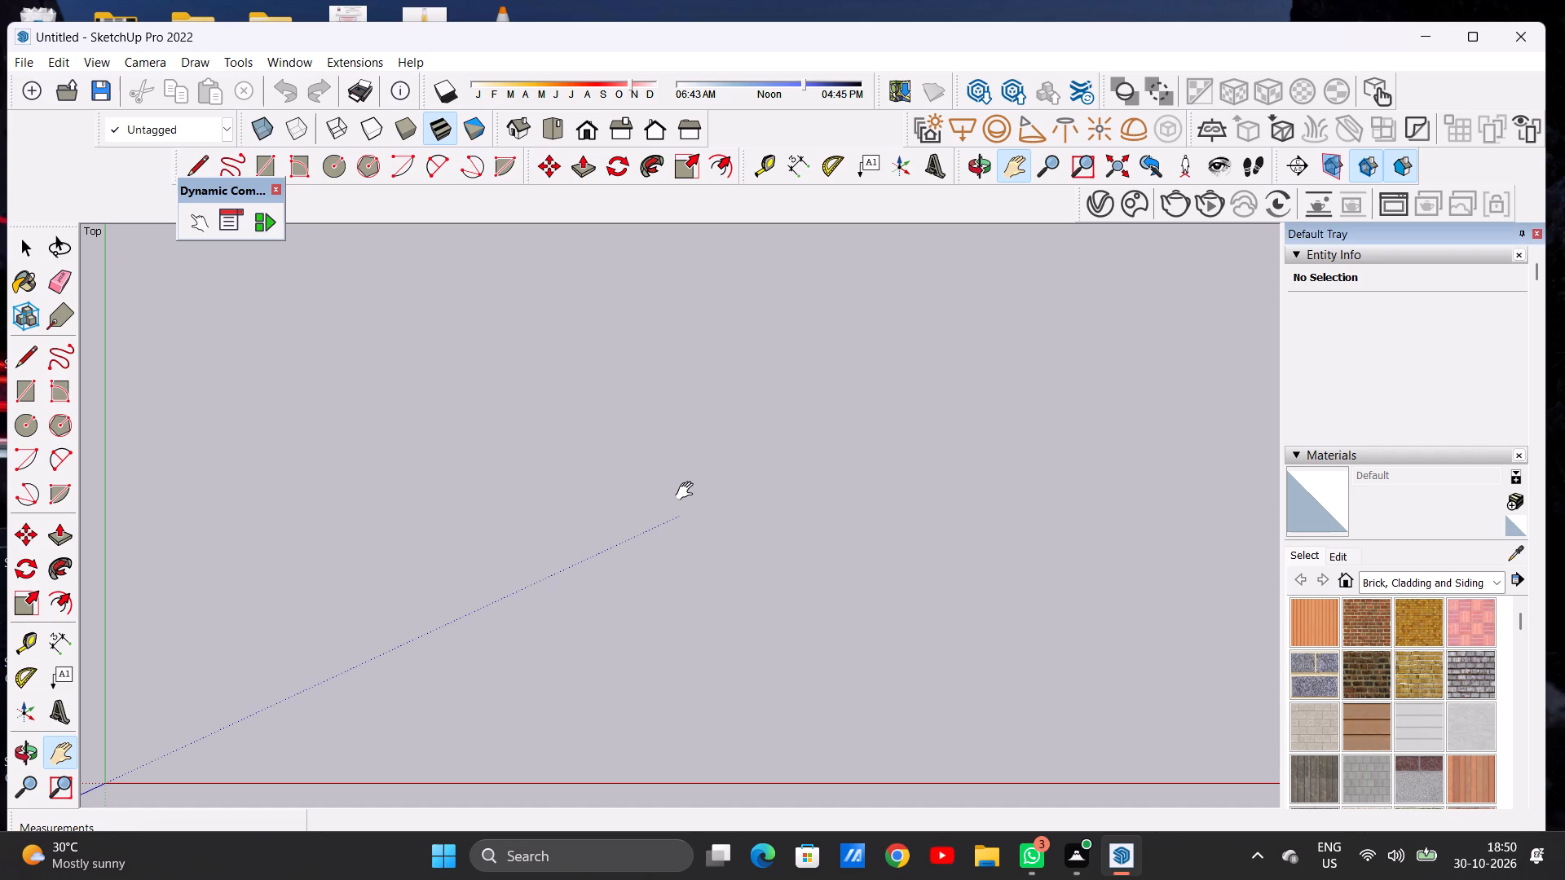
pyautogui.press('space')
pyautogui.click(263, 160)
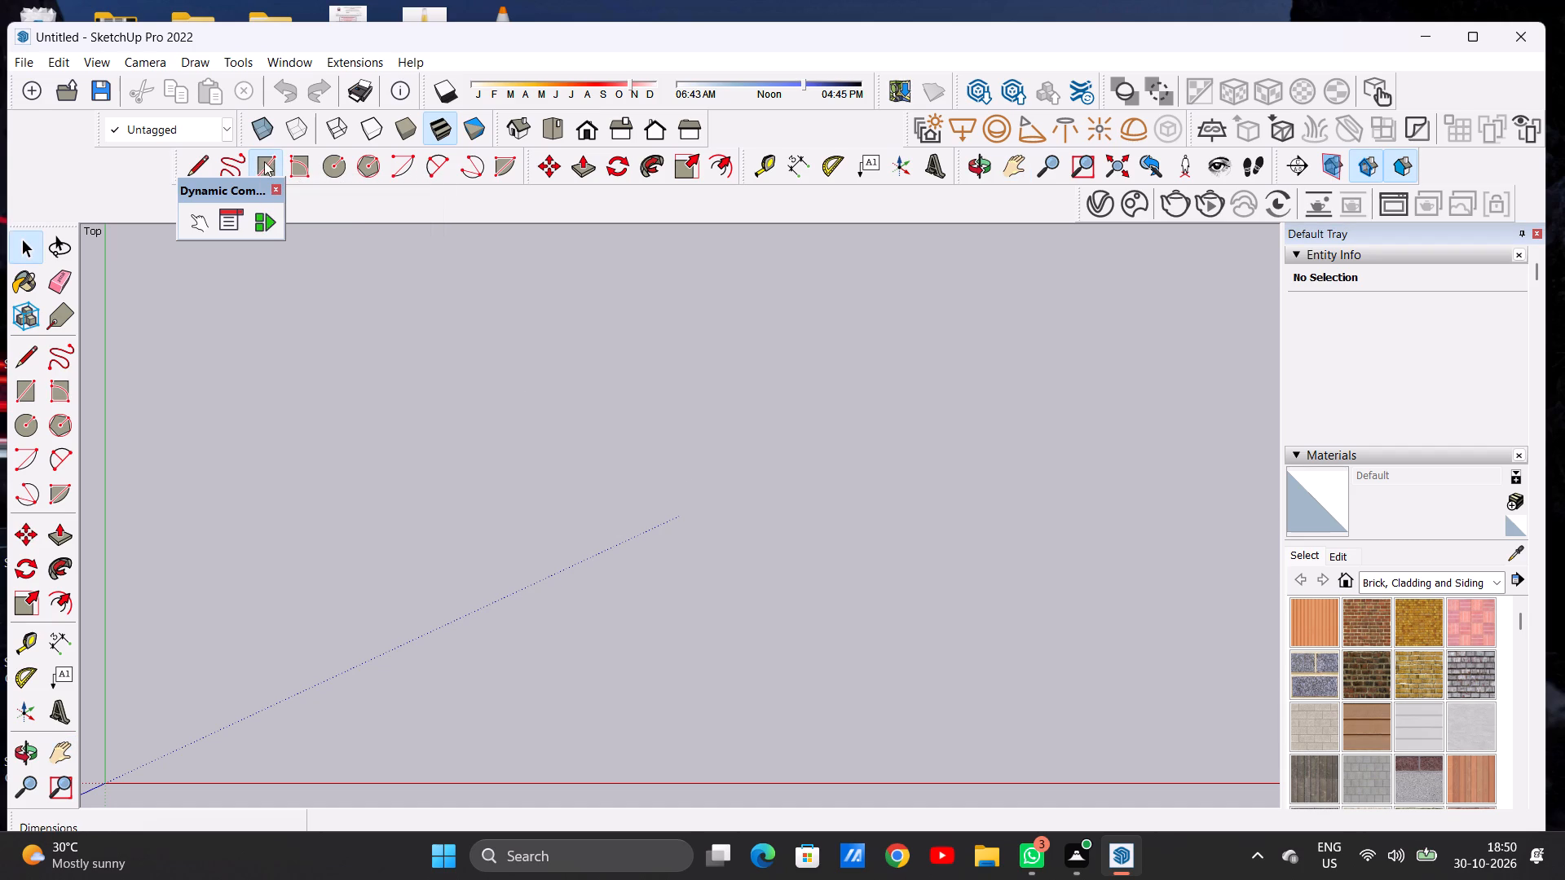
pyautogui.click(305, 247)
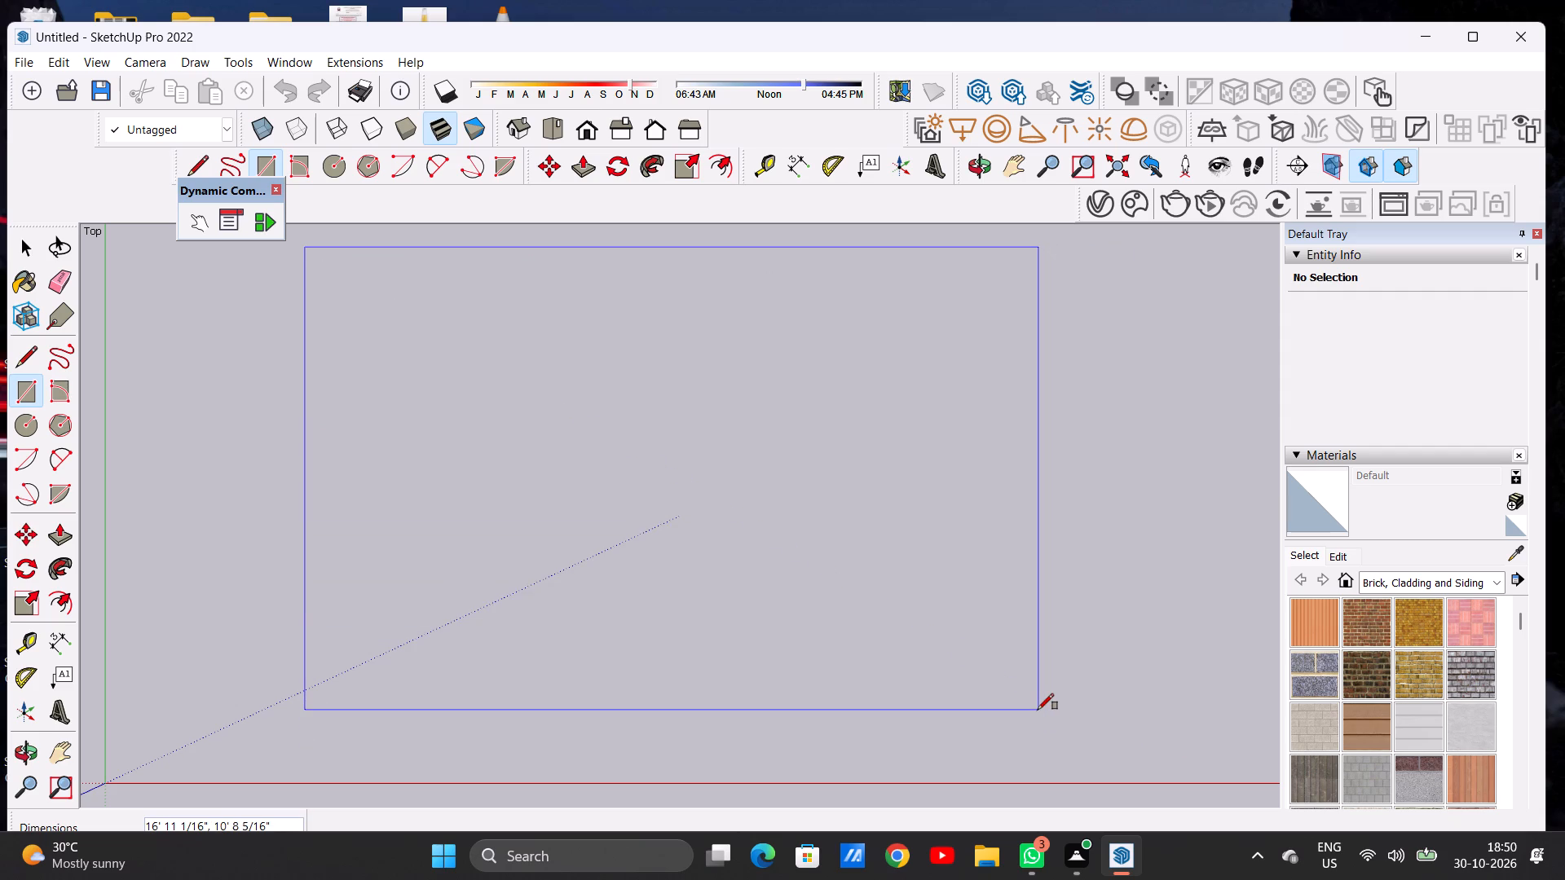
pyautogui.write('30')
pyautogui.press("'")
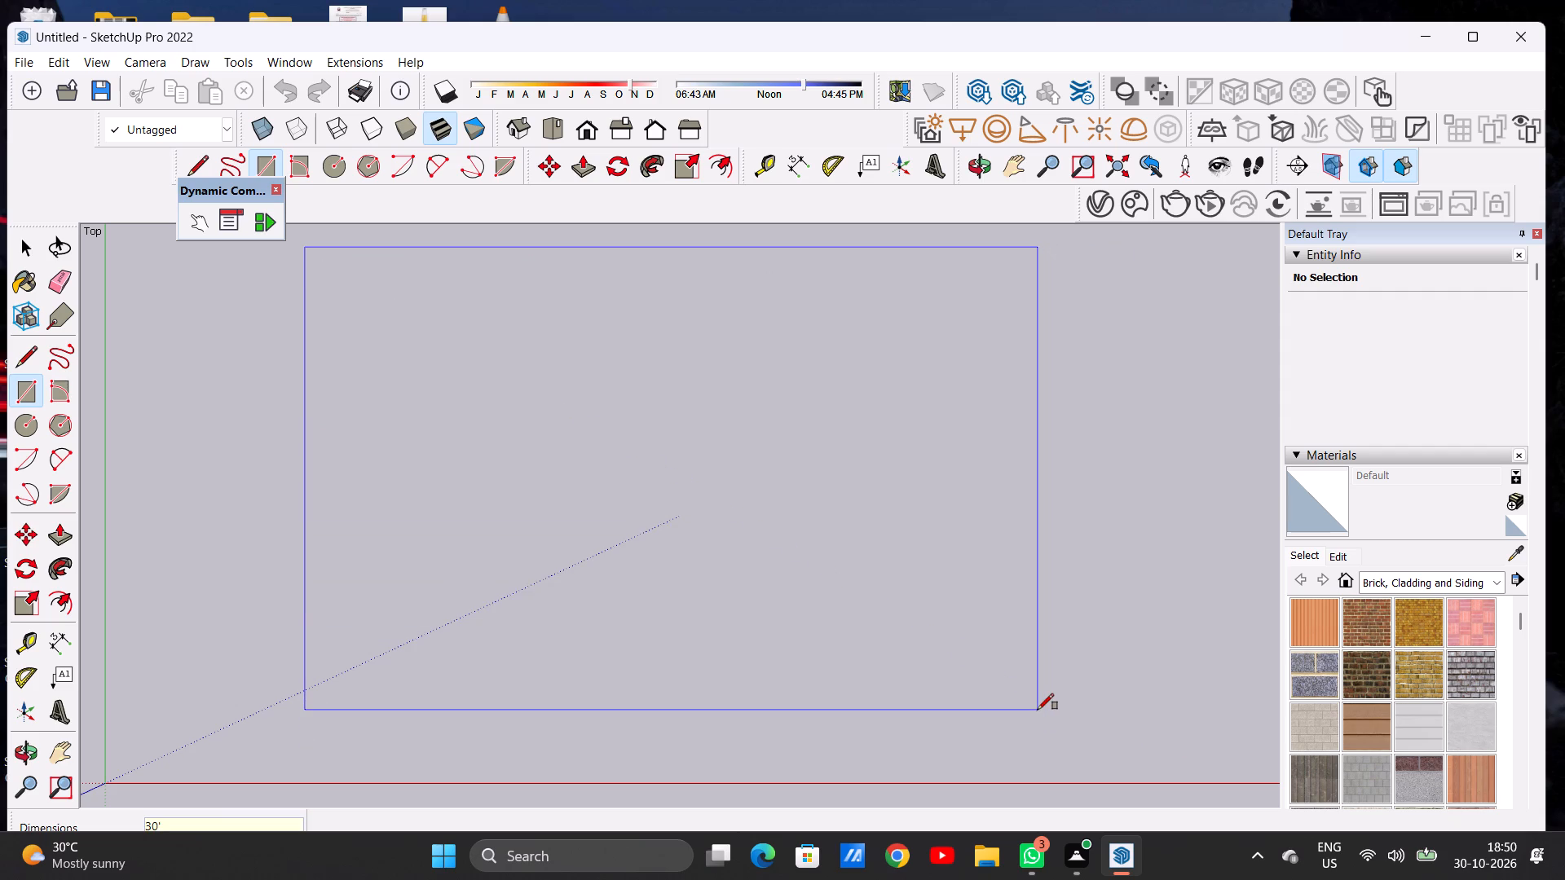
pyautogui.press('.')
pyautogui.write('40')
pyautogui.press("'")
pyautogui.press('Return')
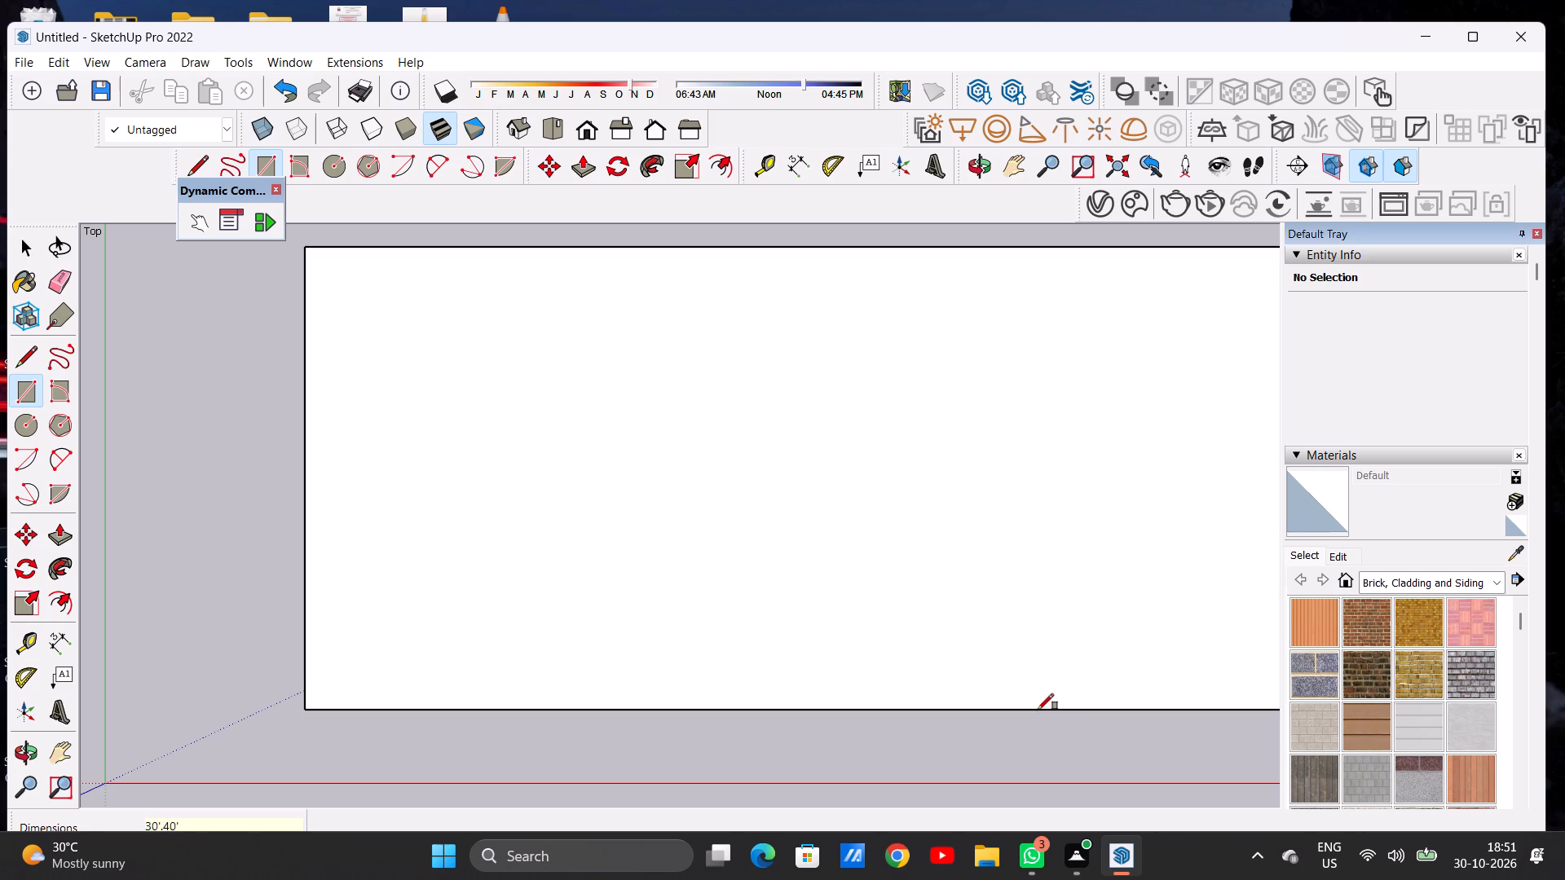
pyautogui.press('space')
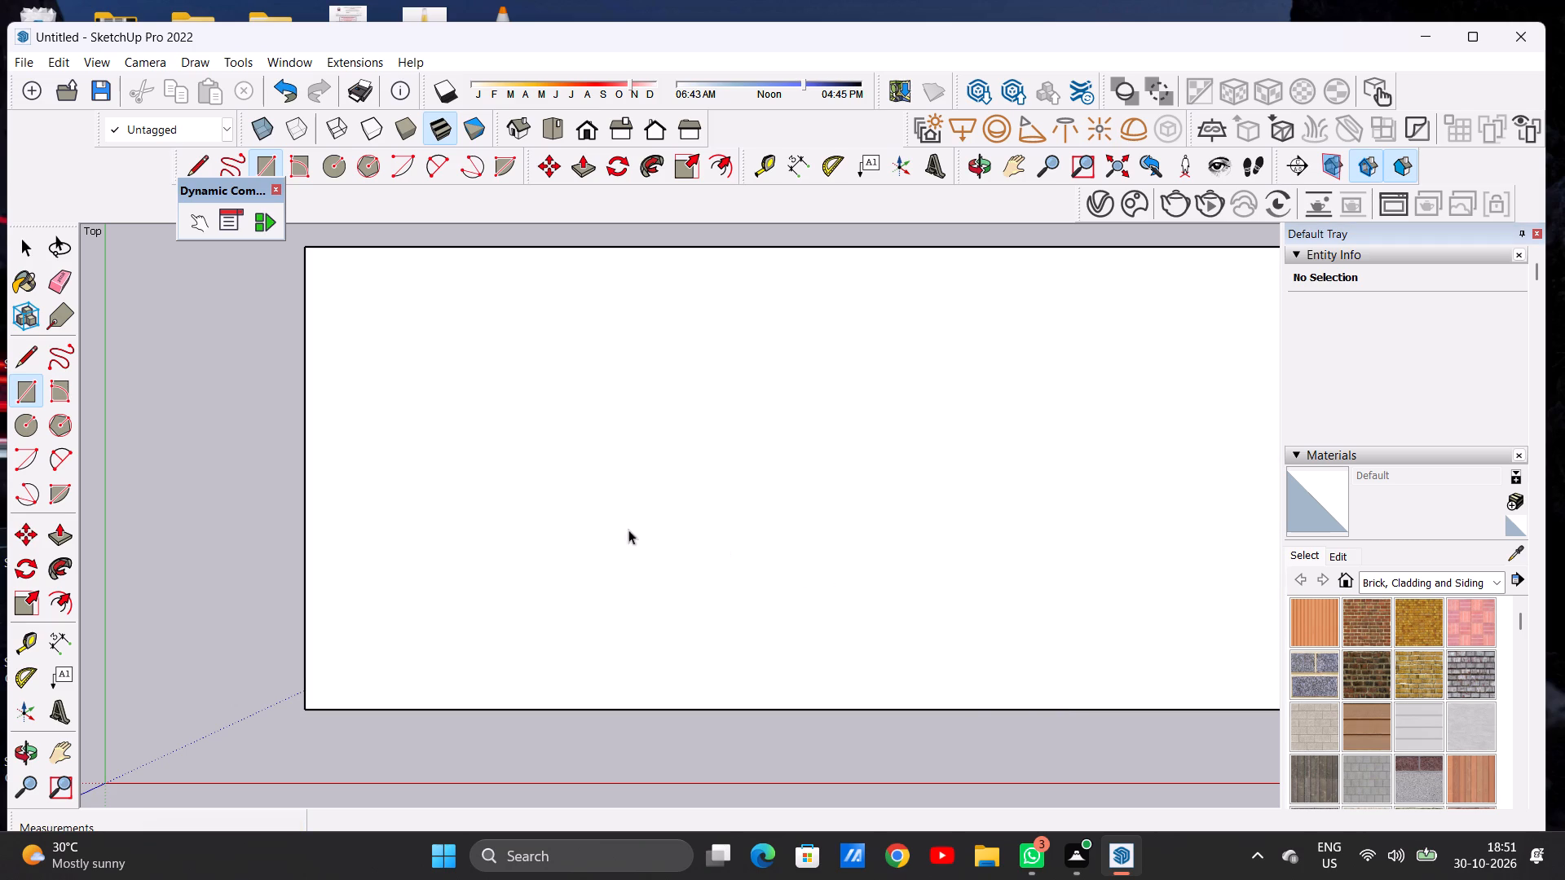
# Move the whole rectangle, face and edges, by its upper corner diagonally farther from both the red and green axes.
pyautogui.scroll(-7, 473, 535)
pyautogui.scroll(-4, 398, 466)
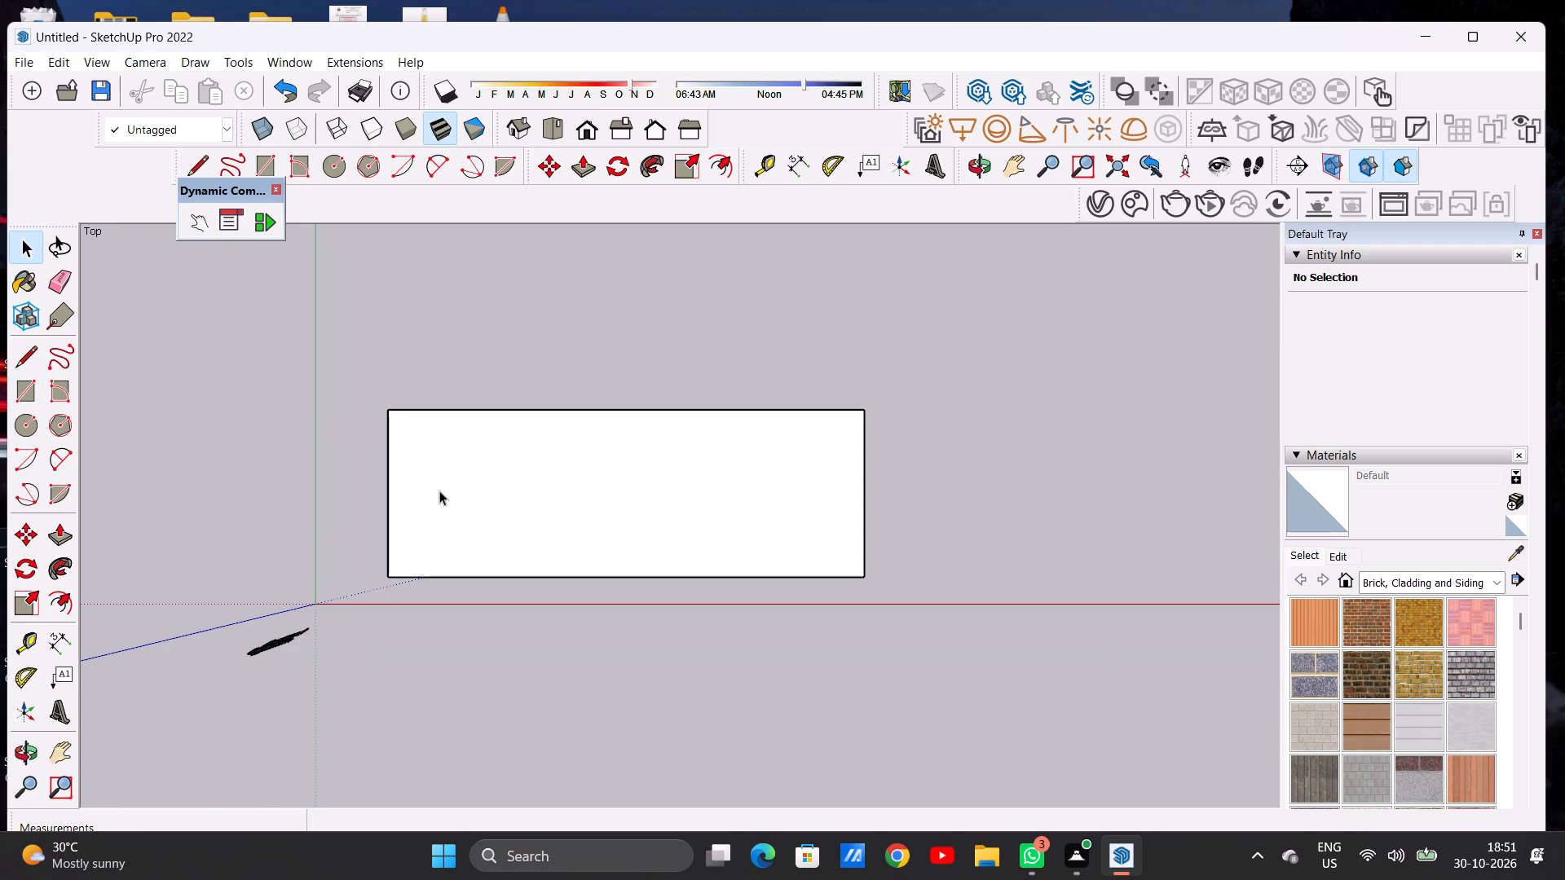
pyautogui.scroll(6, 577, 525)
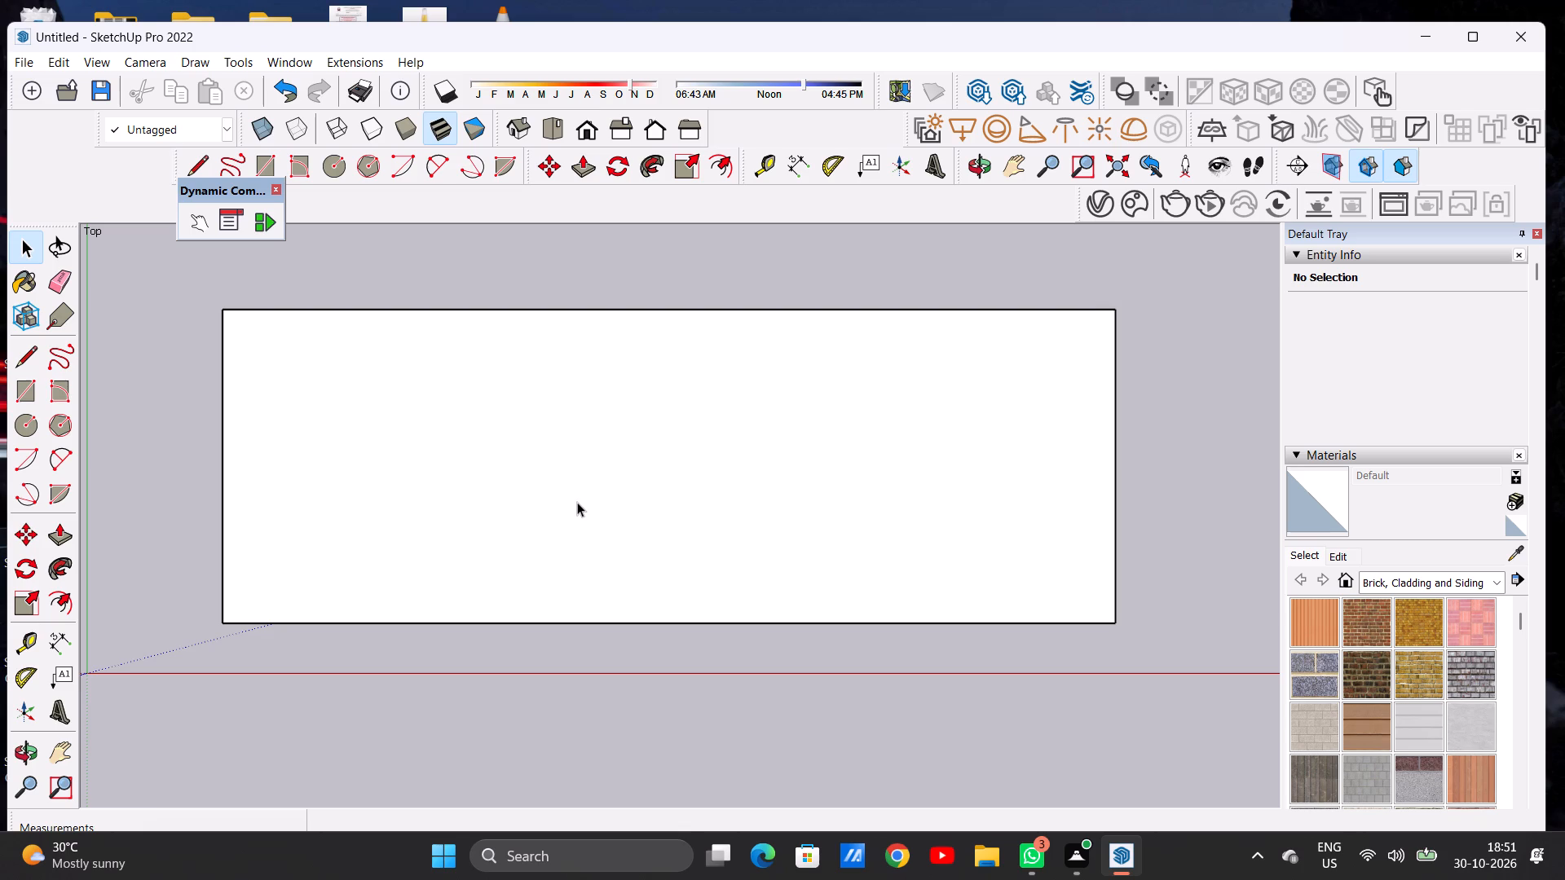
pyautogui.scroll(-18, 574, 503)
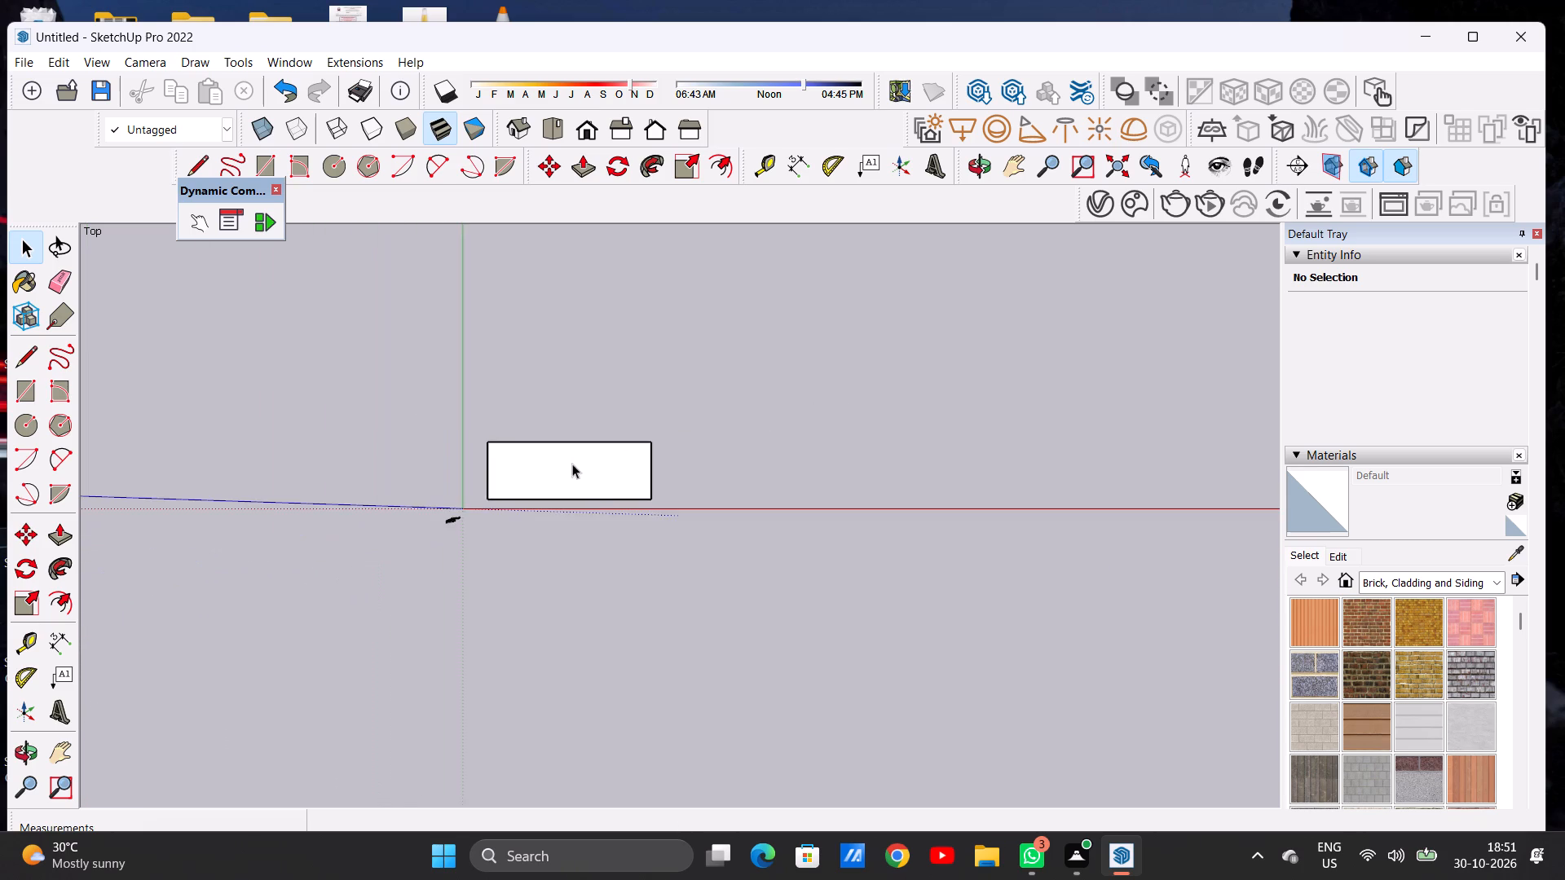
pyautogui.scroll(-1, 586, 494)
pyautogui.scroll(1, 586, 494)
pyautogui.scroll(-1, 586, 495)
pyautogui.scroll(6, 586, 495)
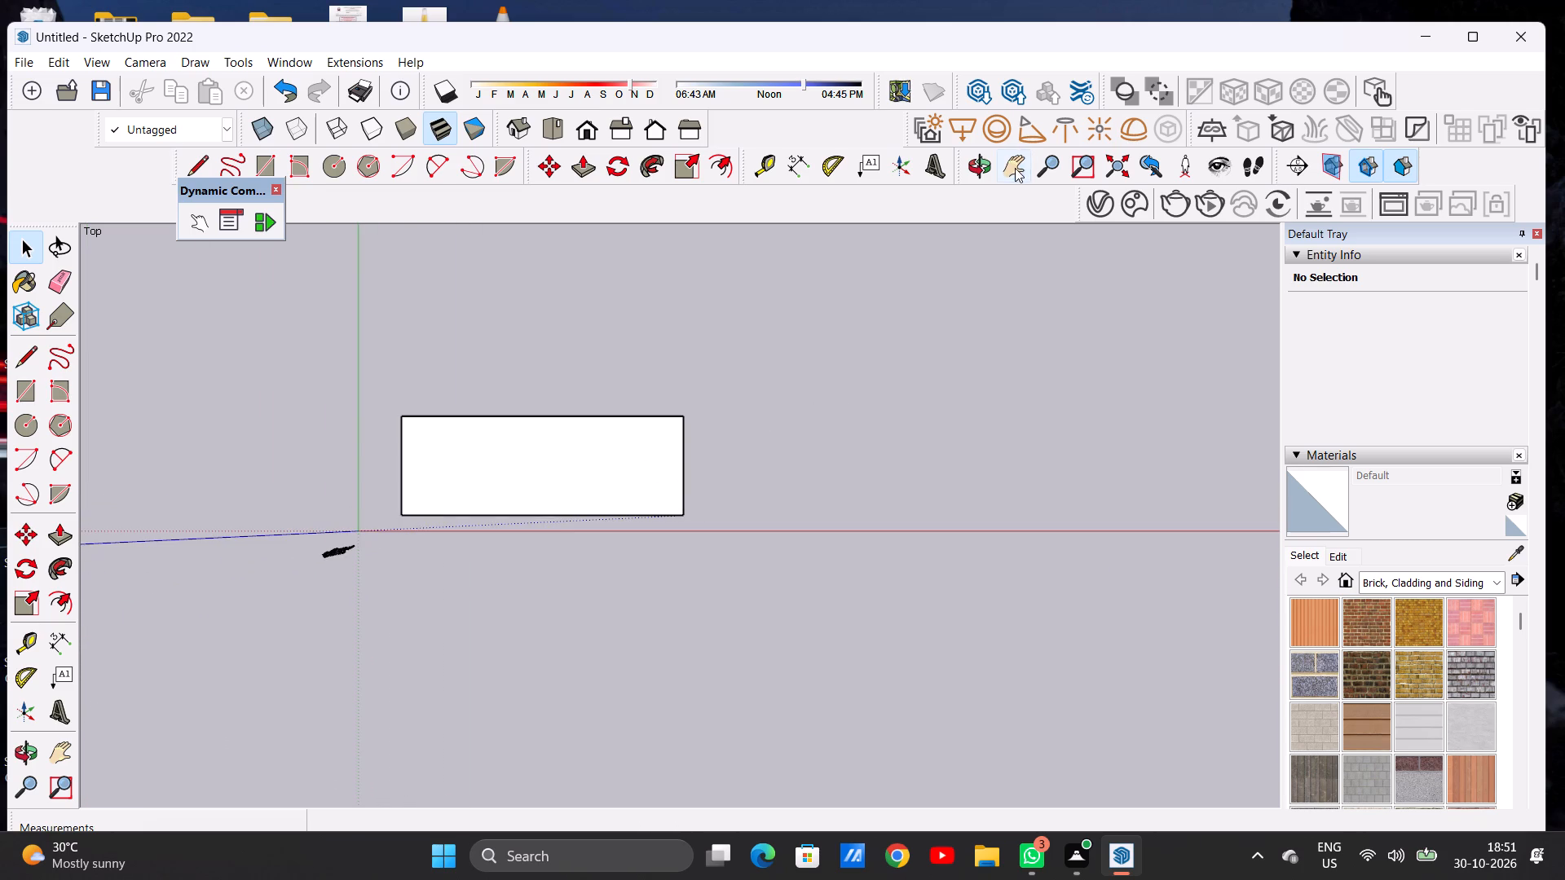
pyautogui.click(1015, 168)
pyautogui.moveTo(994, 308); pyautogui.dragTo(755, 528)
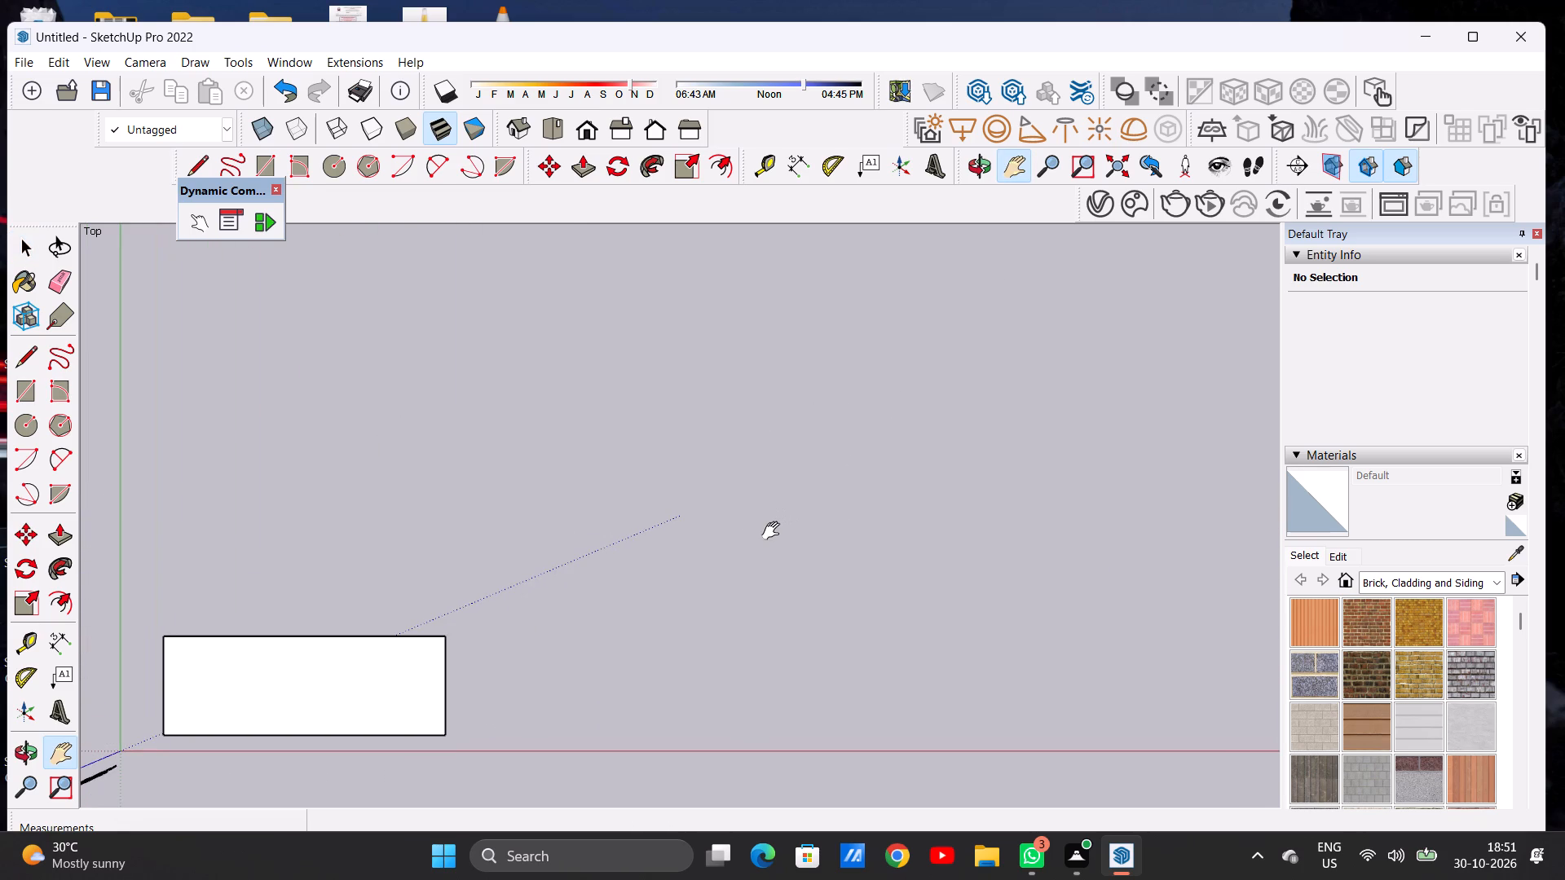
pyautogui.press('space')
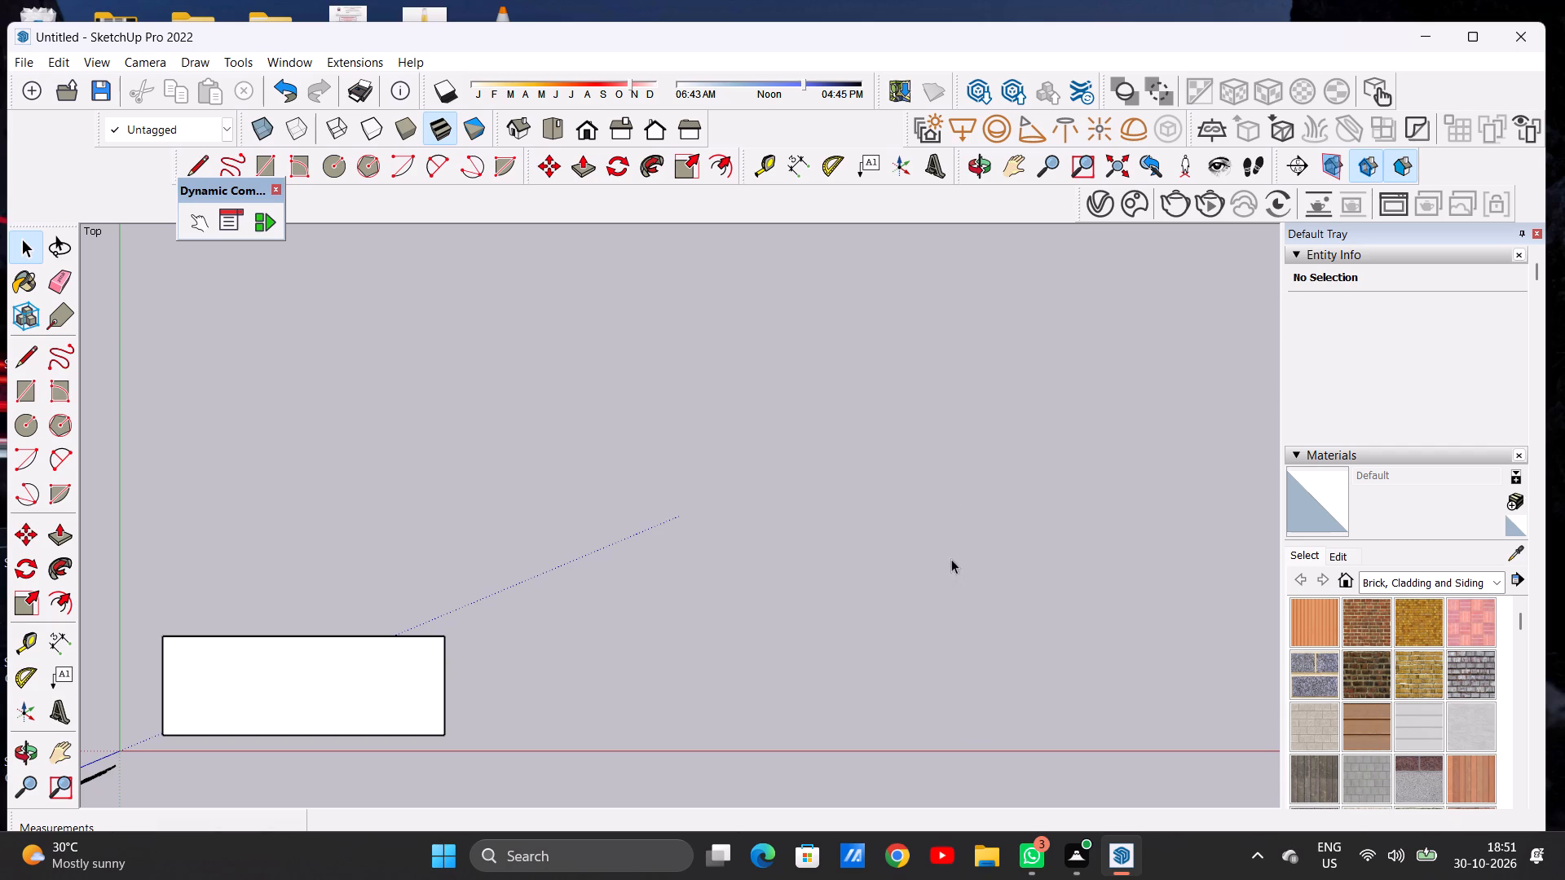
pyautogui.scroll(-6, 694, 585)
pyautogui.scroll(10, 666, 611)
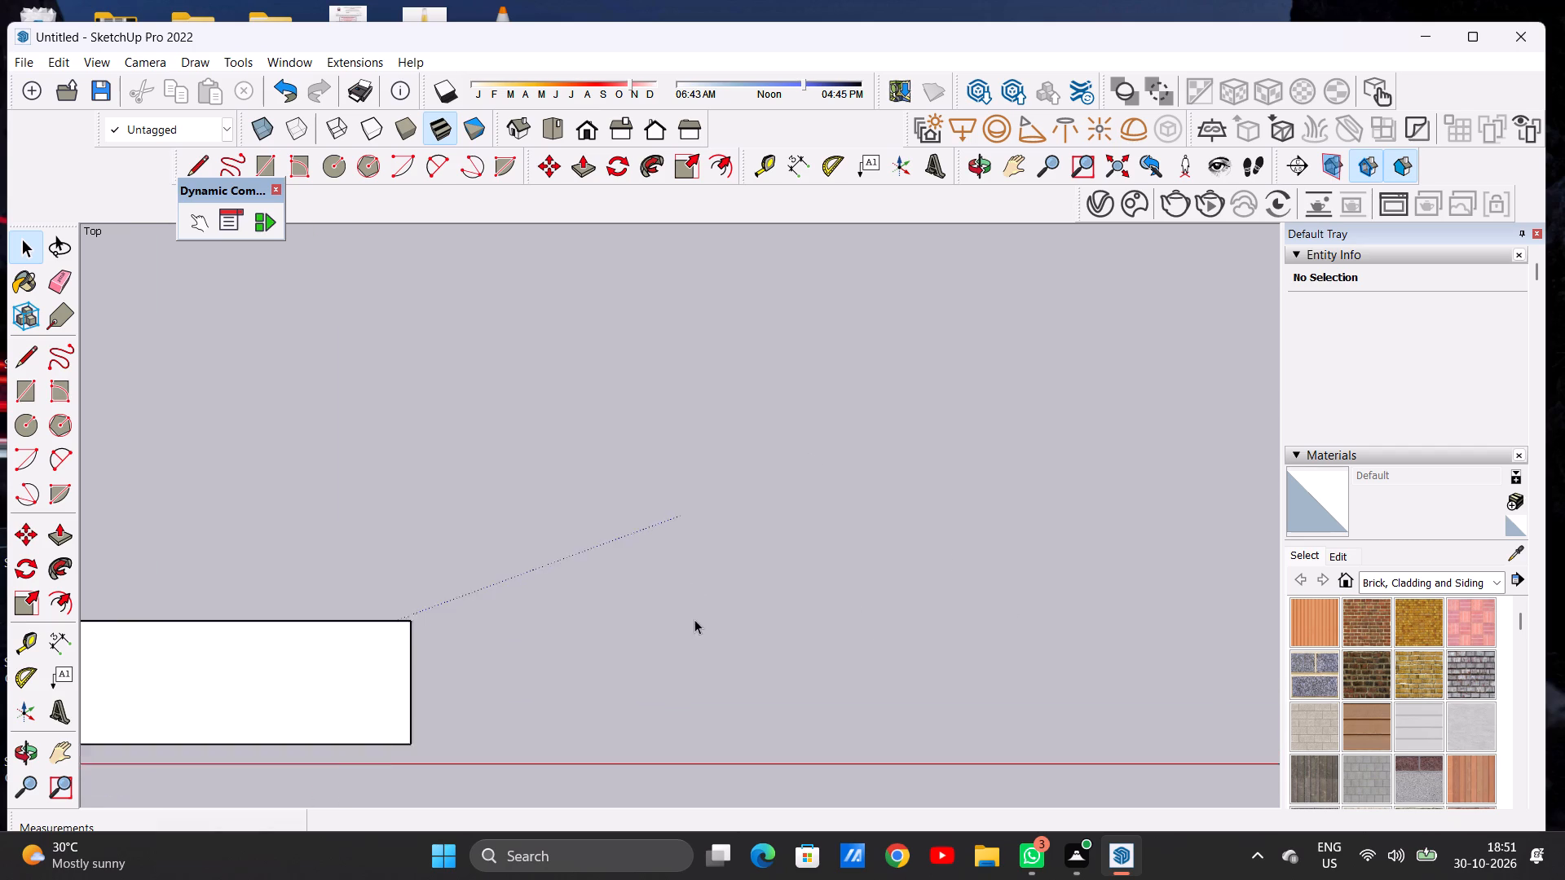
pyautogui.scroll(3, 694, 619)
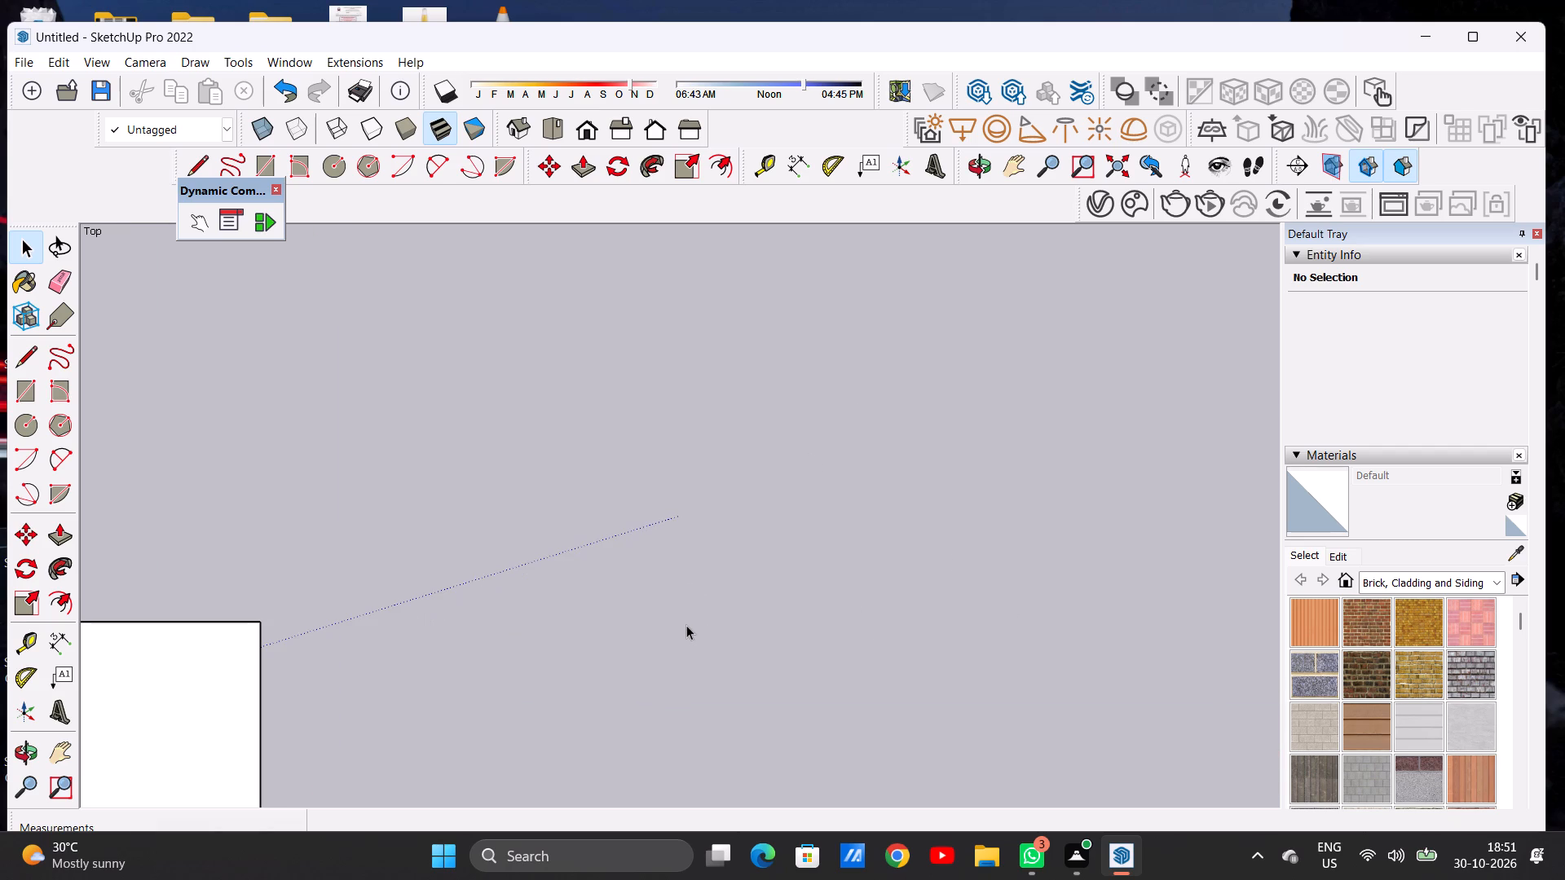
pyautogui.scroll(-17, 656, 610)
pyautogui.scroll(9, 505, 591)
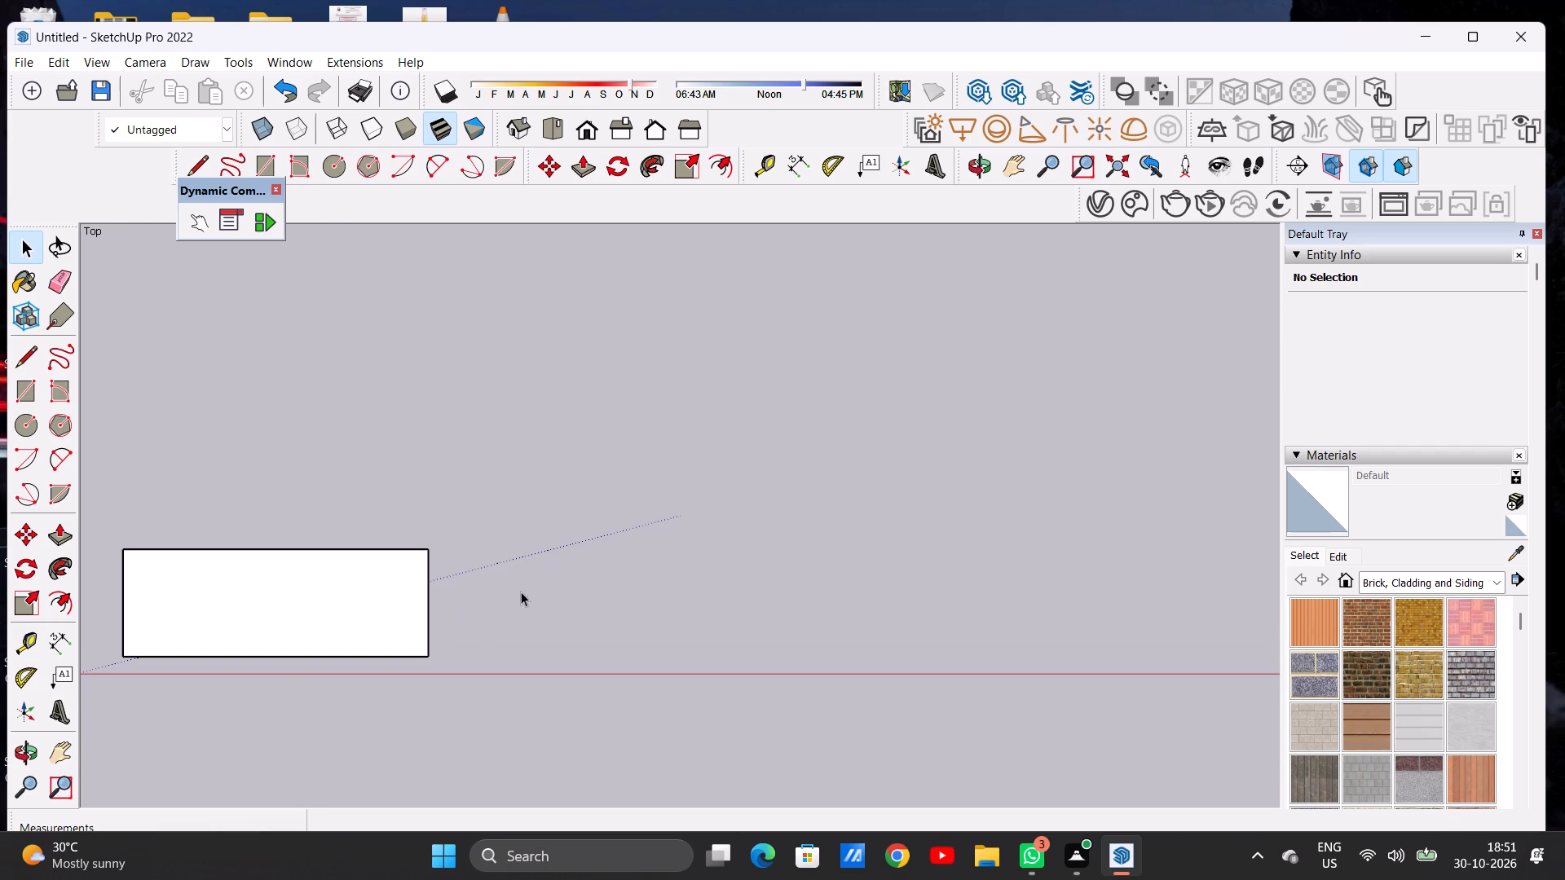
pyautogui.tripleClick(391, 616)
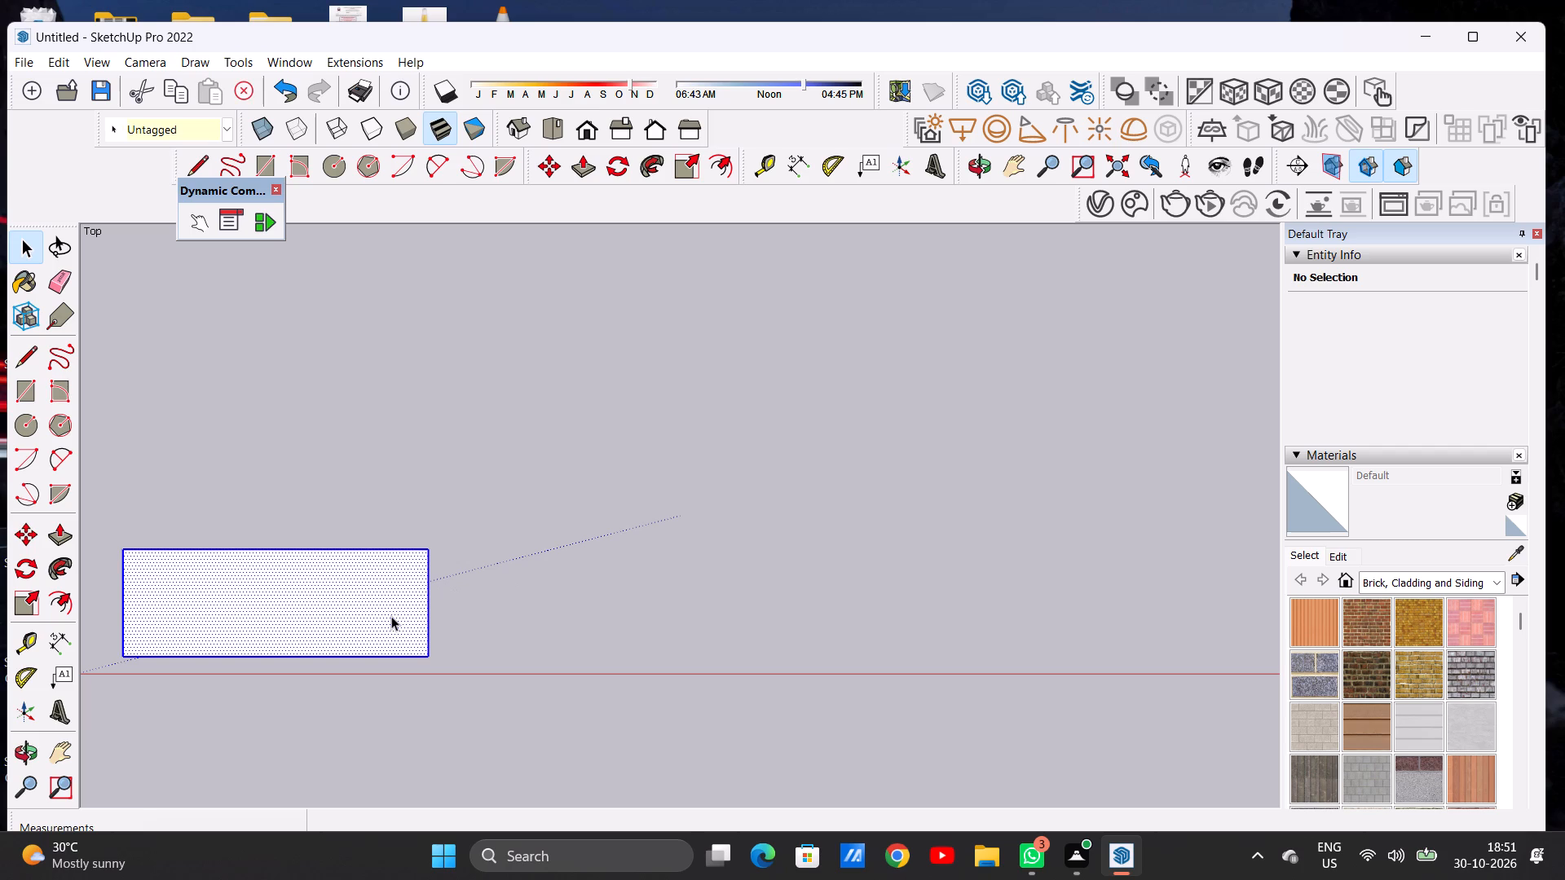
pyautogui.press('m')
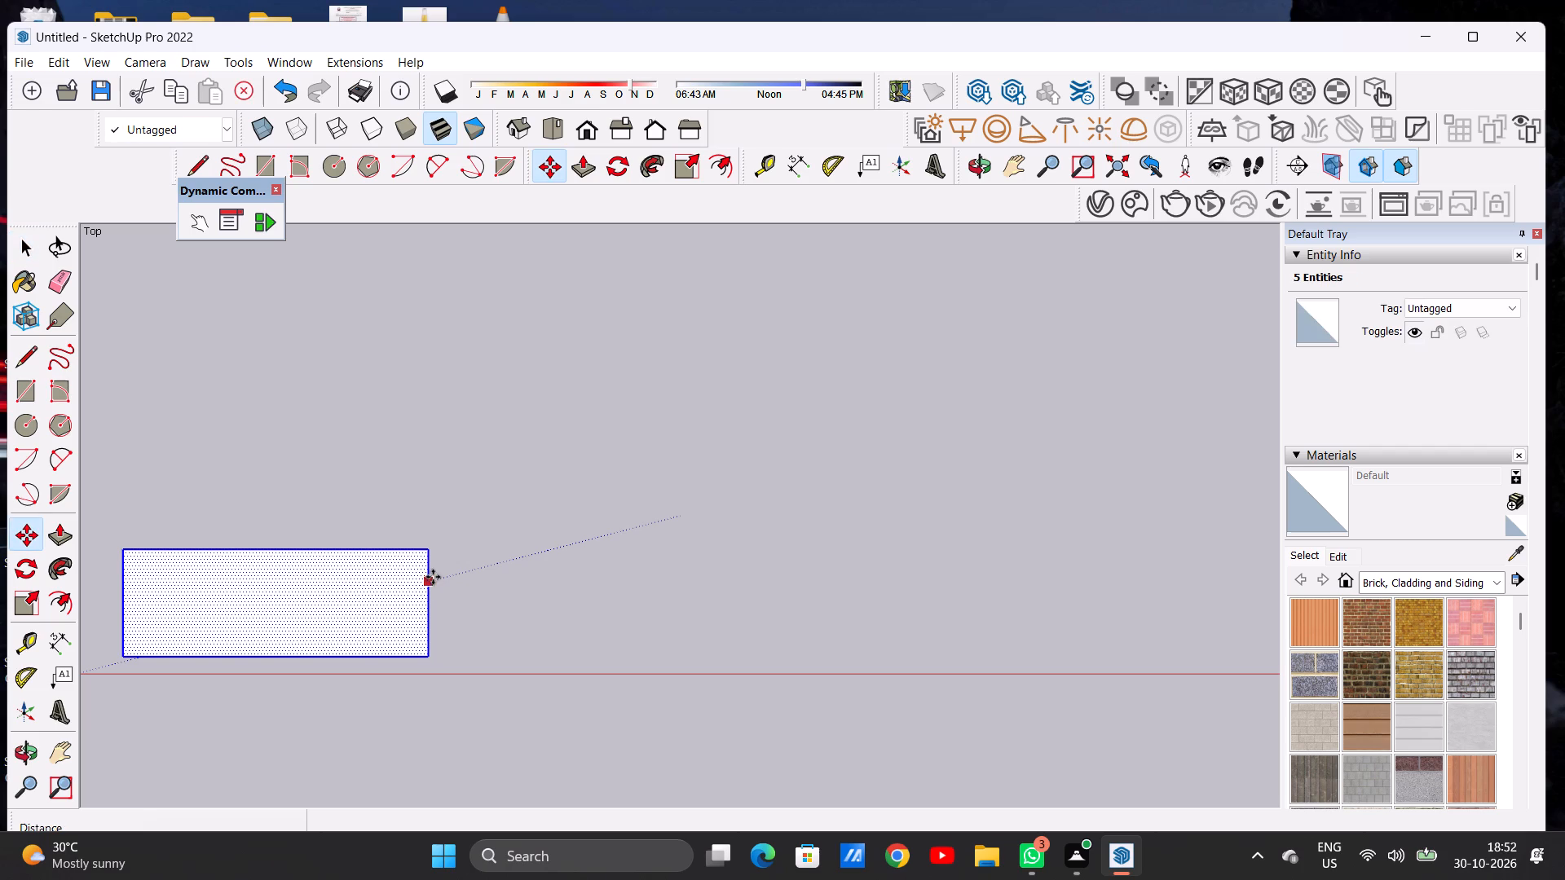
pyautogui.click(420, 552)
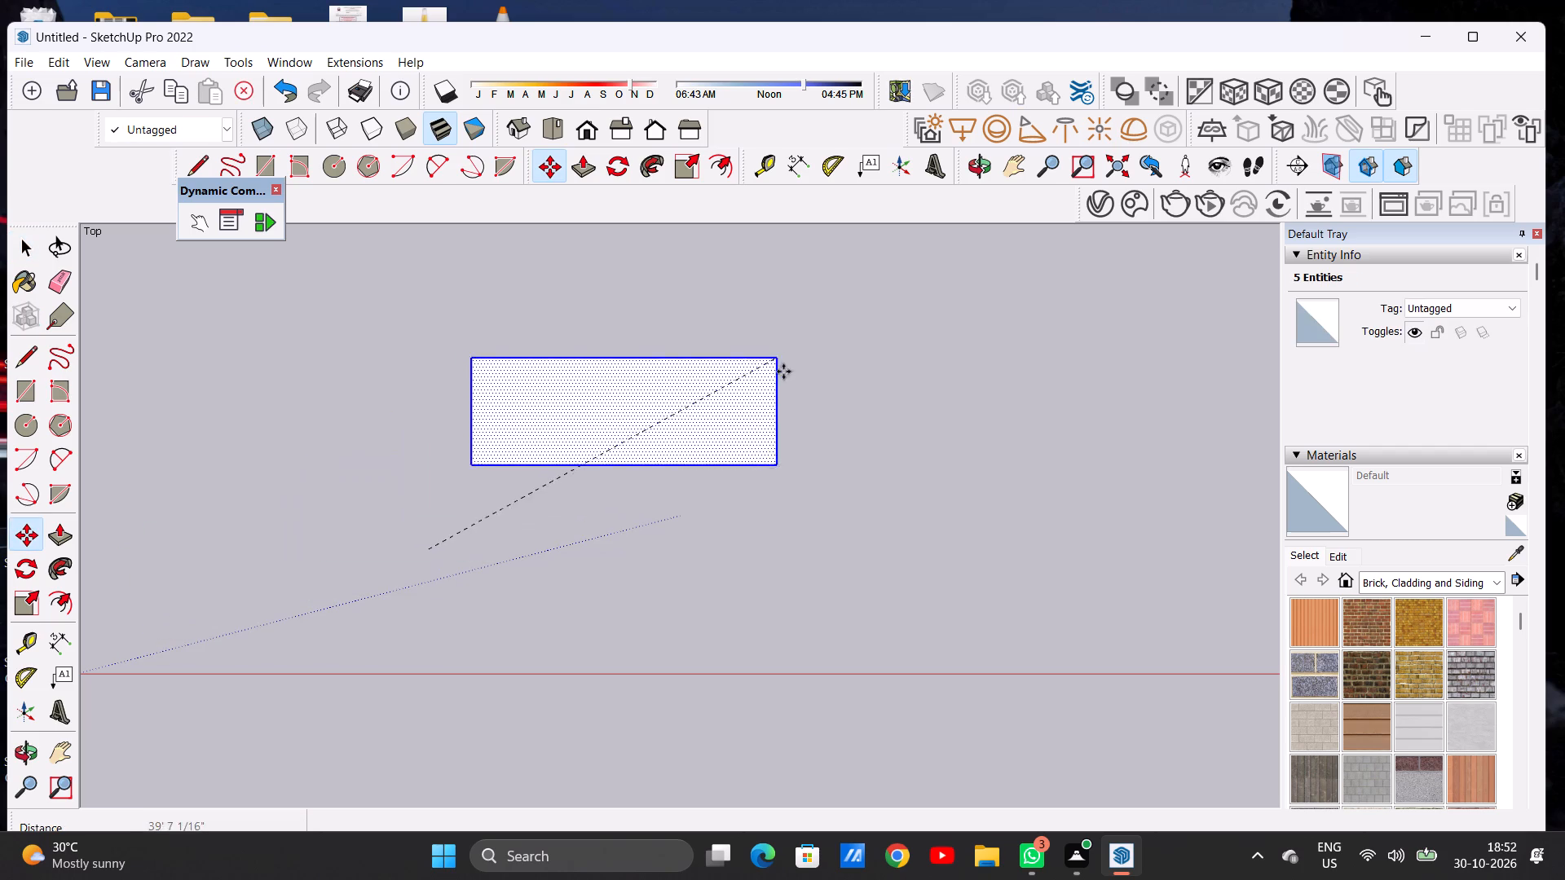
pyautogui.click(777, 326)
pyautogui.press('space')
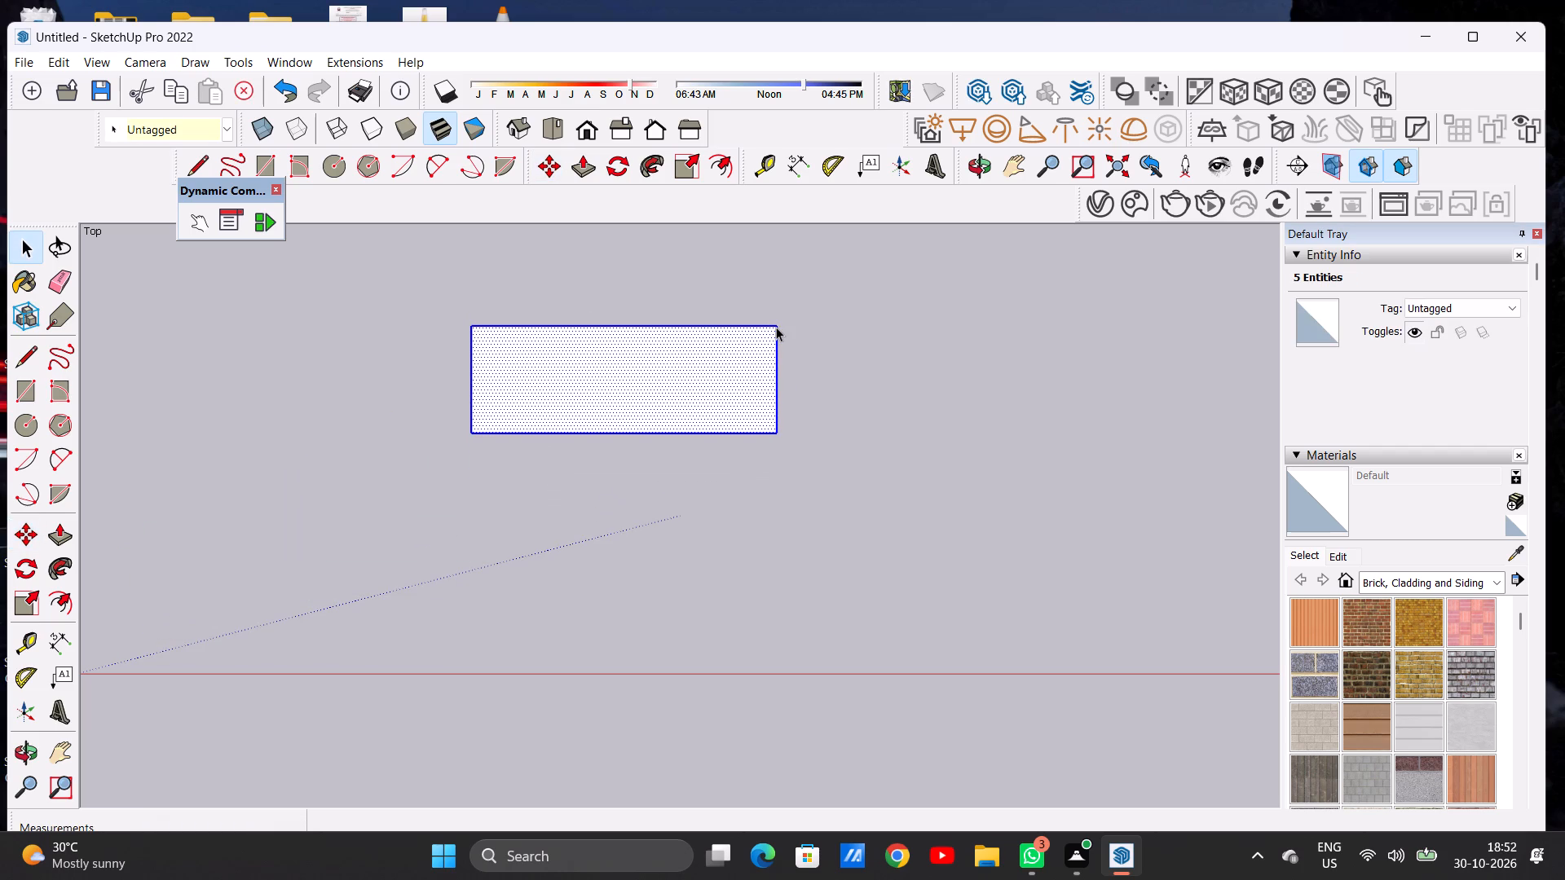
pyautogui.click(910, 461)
# Examine the moved rectangle's size and proportions in the top view.
pyautogui.scroll(-8, 594, 543)
pyautogui.scroll(9, 615, 497)
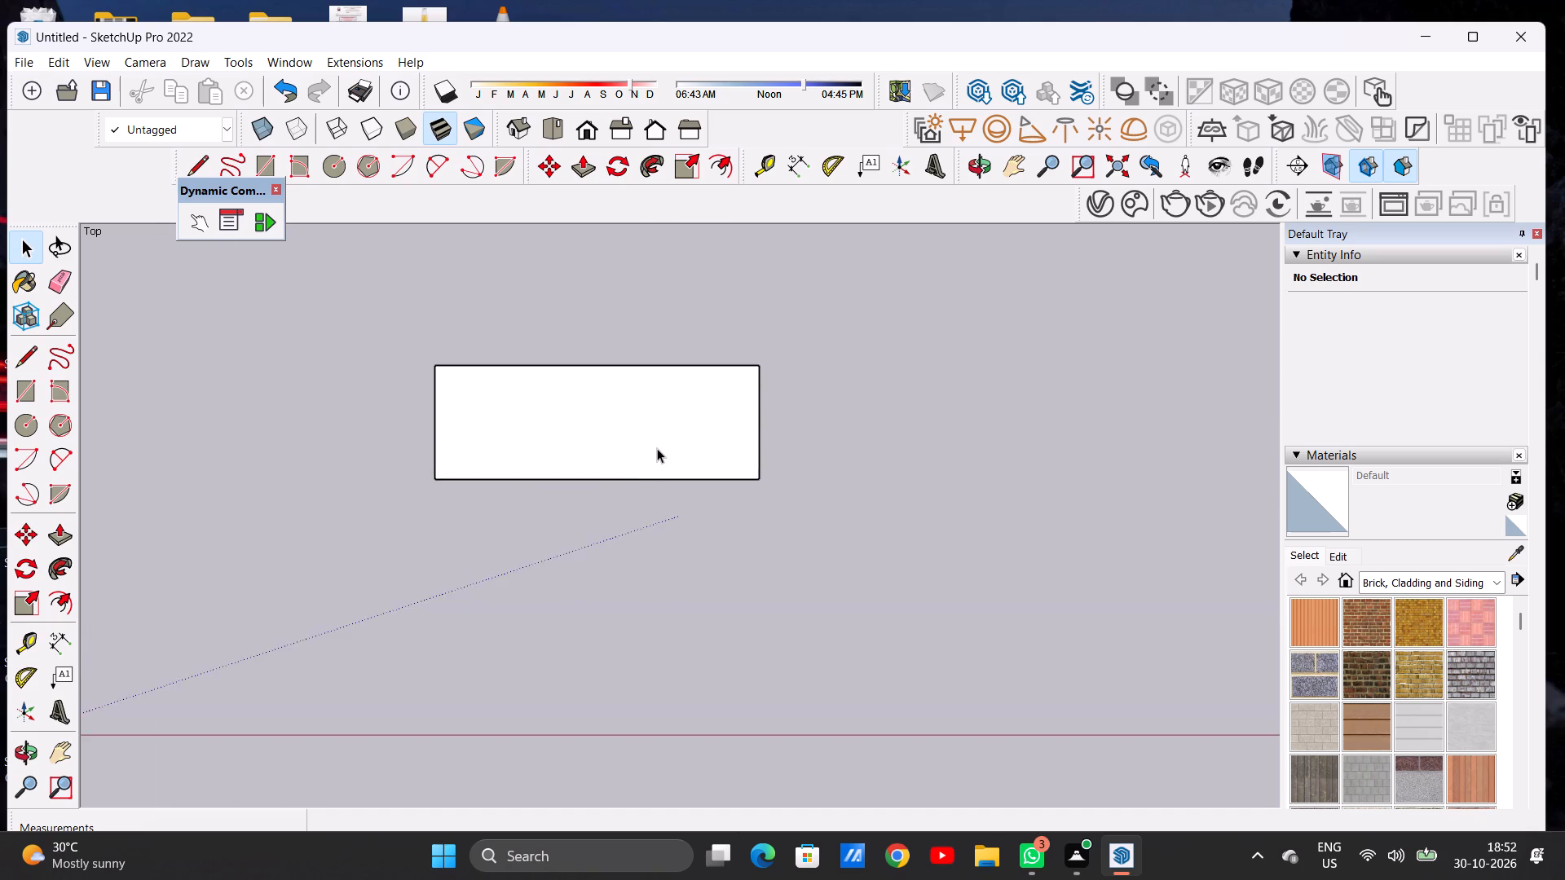
pyautogui.scroll(5, 657, 448)
pyautogui.scroll(-7, 657, 454)
pyautogui.scroll(7, 669, 406)
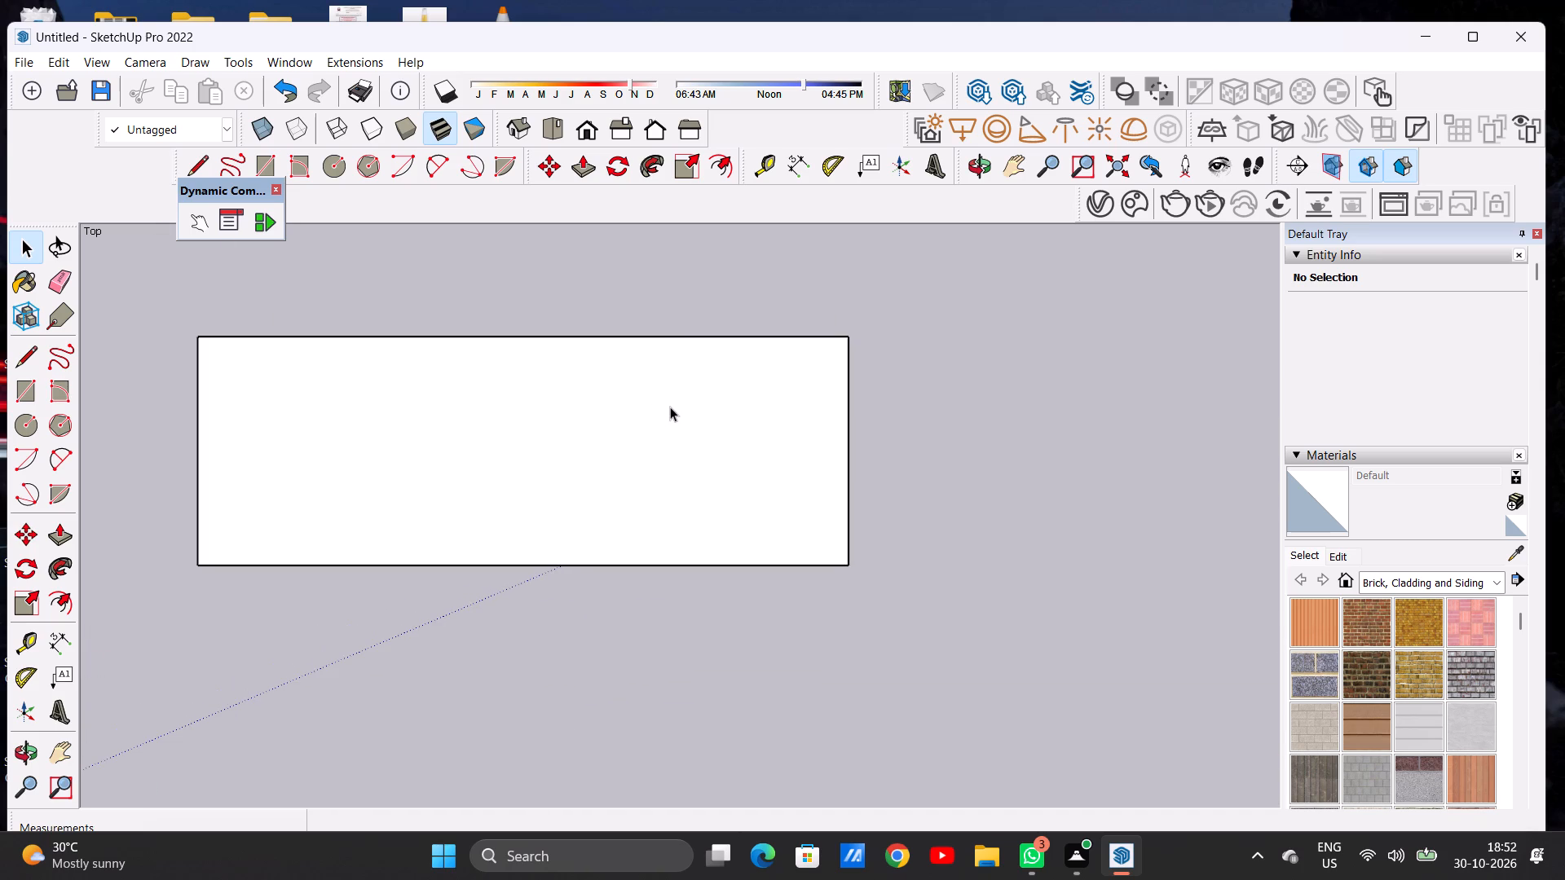
pyautogui.scroll(-13, 670, 479)
pyautogui.scroll(1, 659, 451)
pyautogui.scroll(-1, 659, 451)
pyautogui.scroll(2, 659, 451)
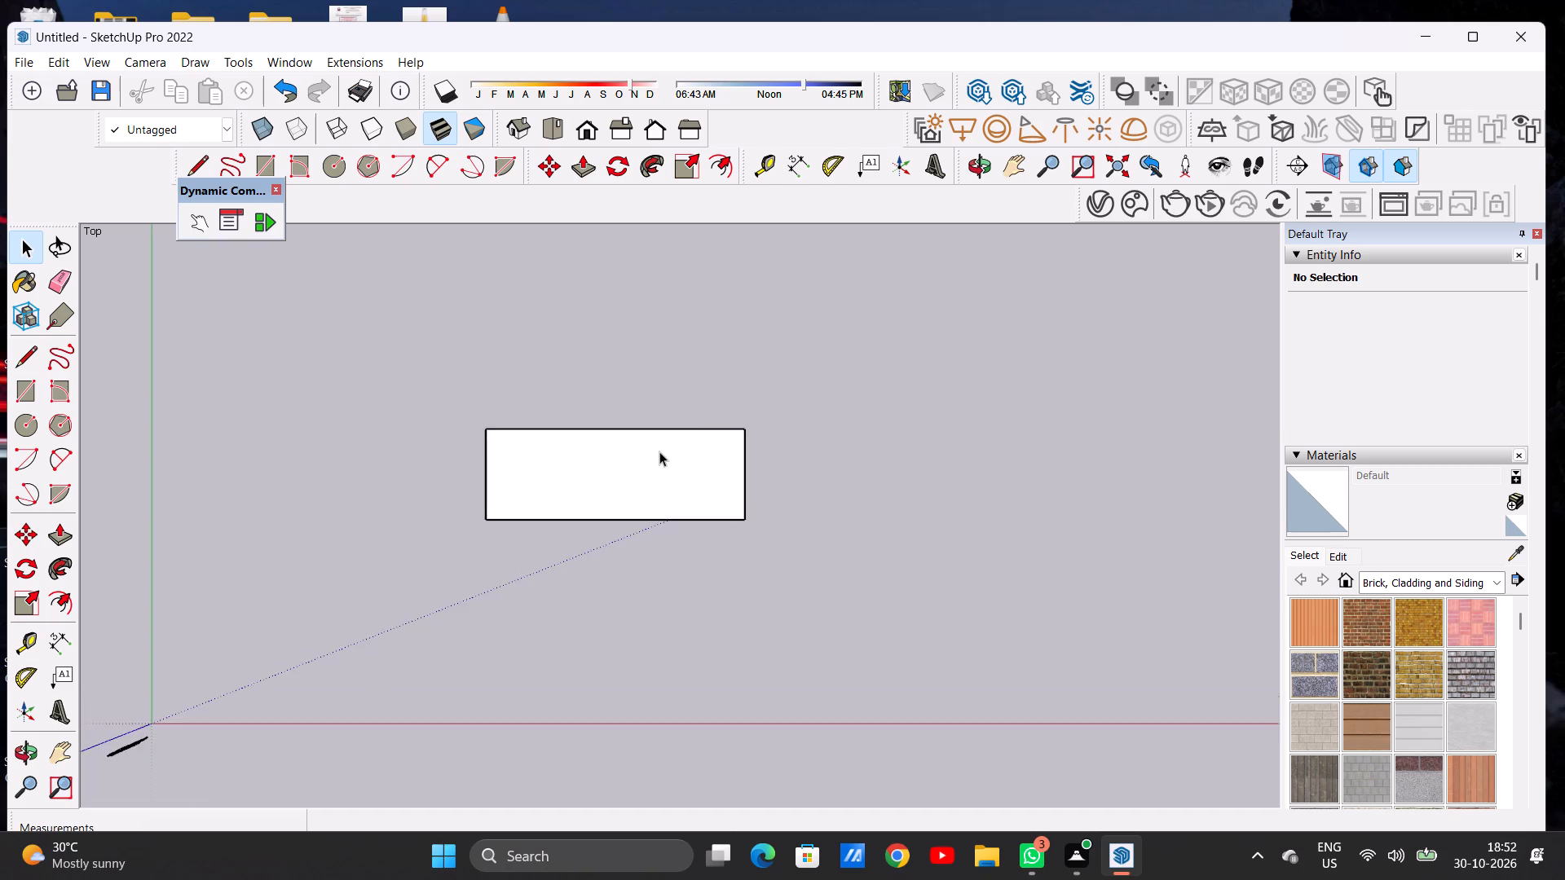
pyautogui.scroll(5, 659, 451)
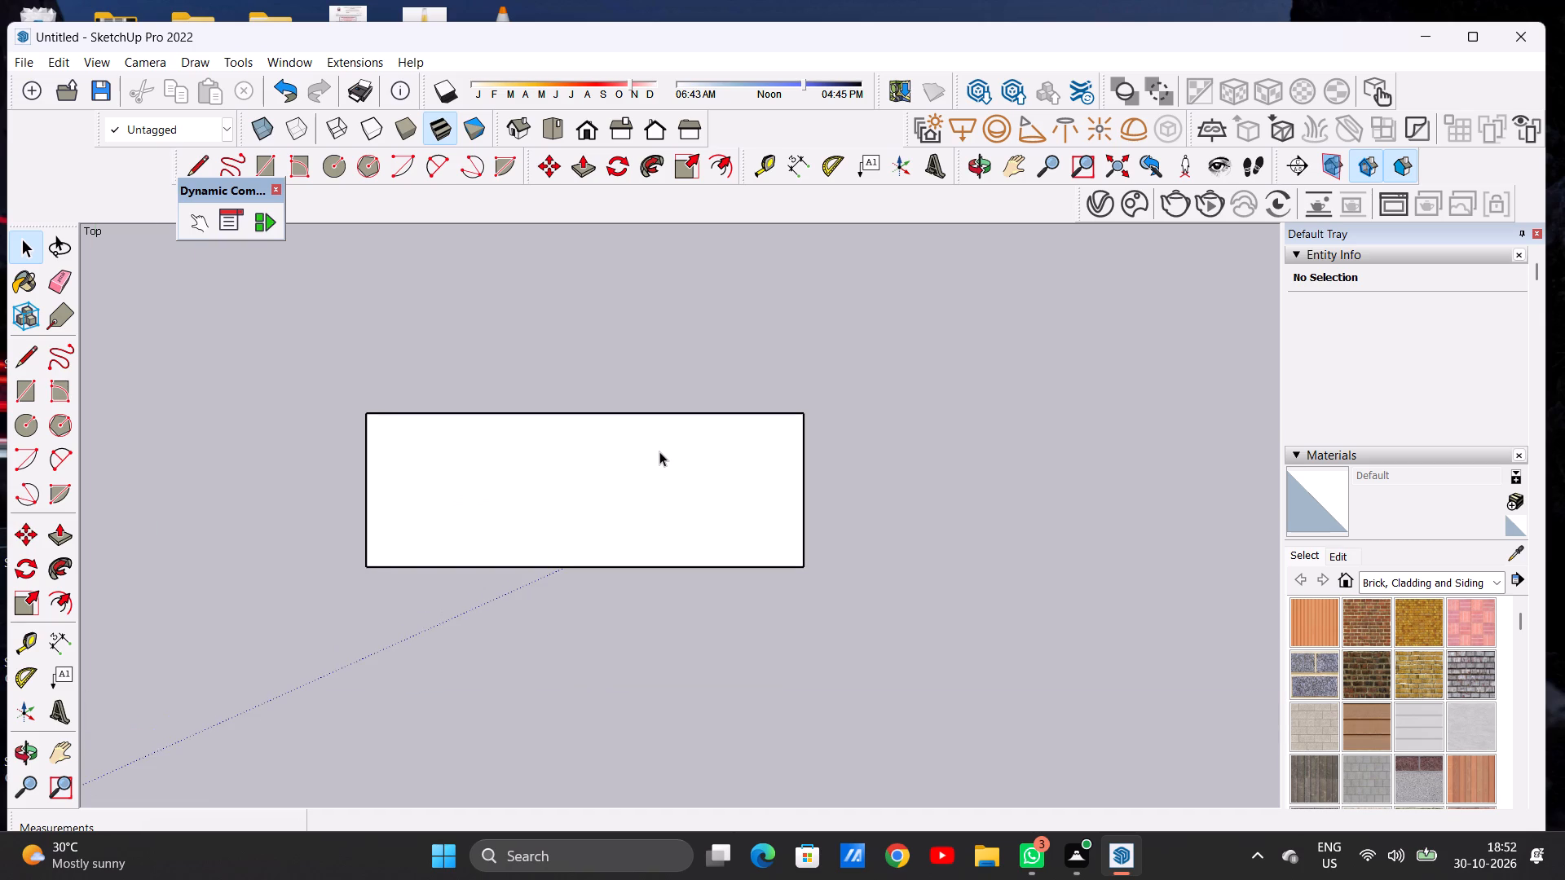
pyautogui.scroll(-2, 659, 451)
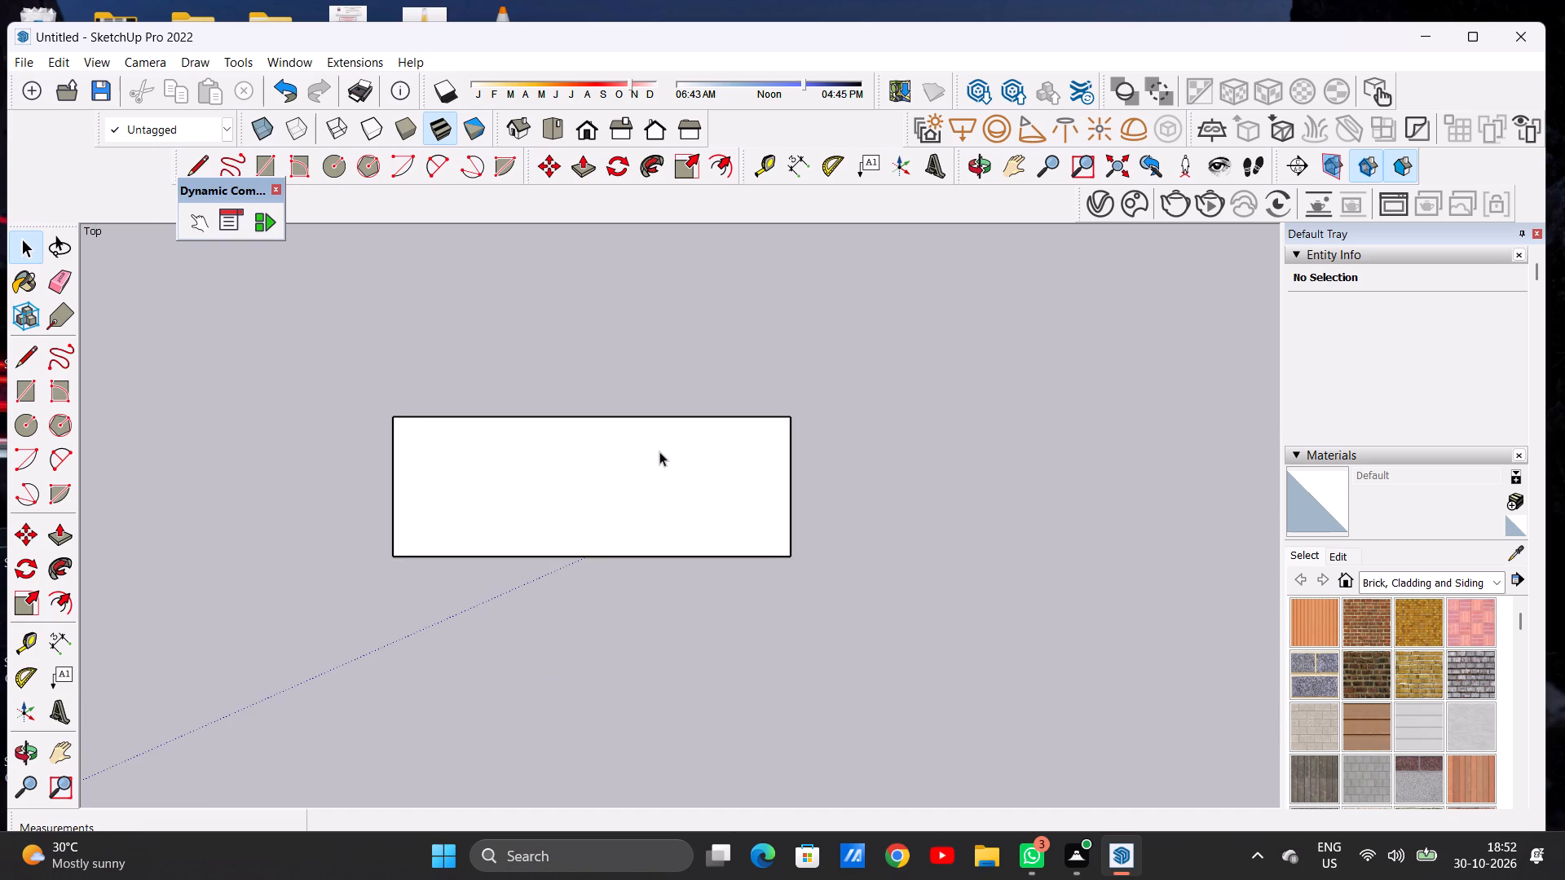
pyautogui.scroll(2, 659, 451)
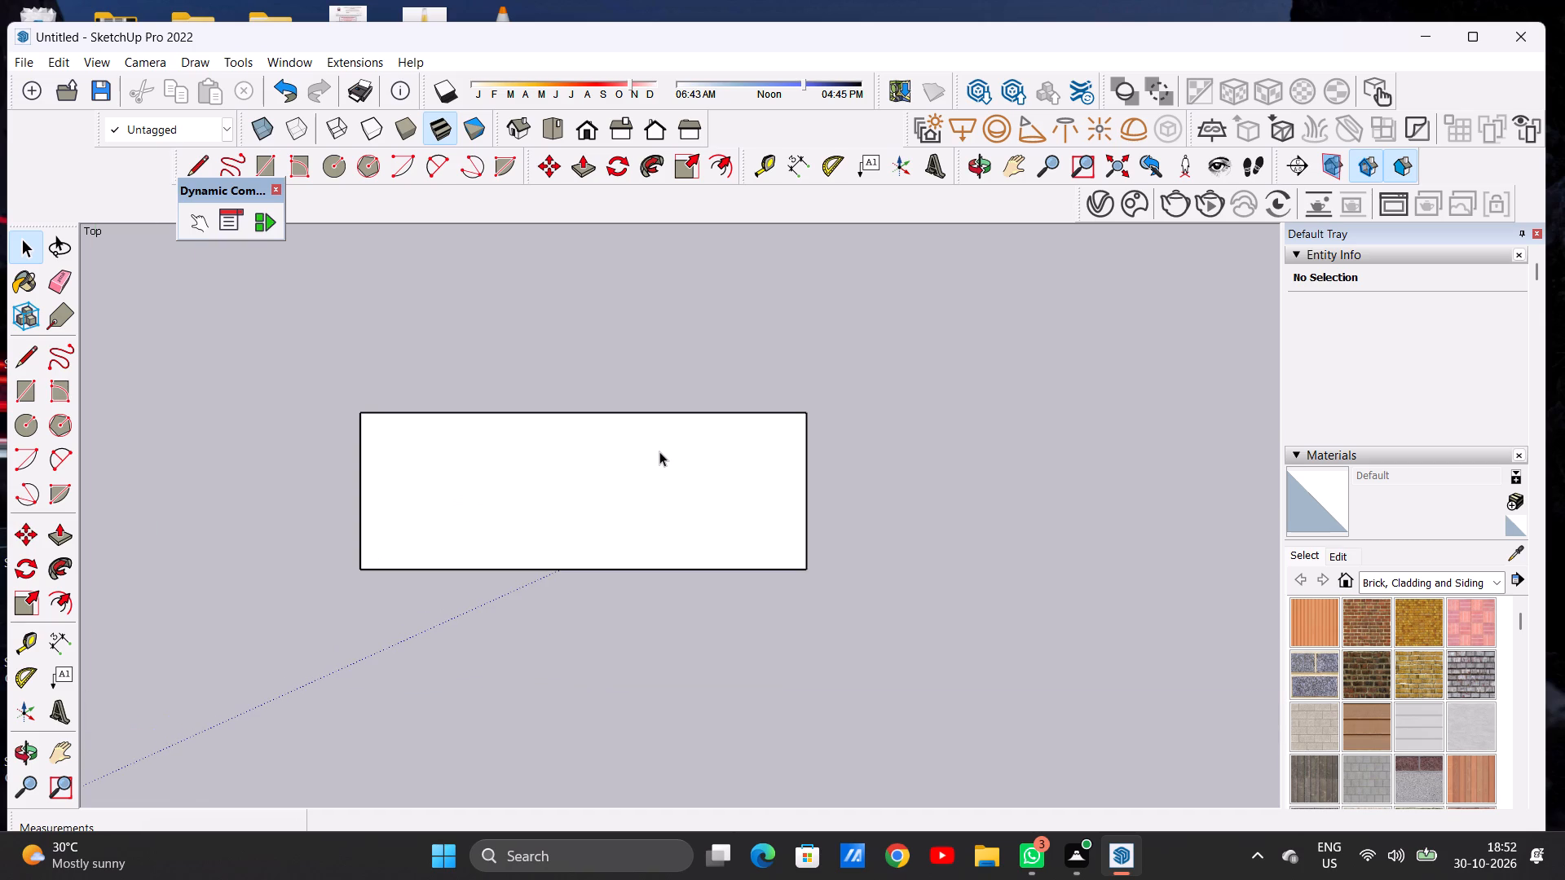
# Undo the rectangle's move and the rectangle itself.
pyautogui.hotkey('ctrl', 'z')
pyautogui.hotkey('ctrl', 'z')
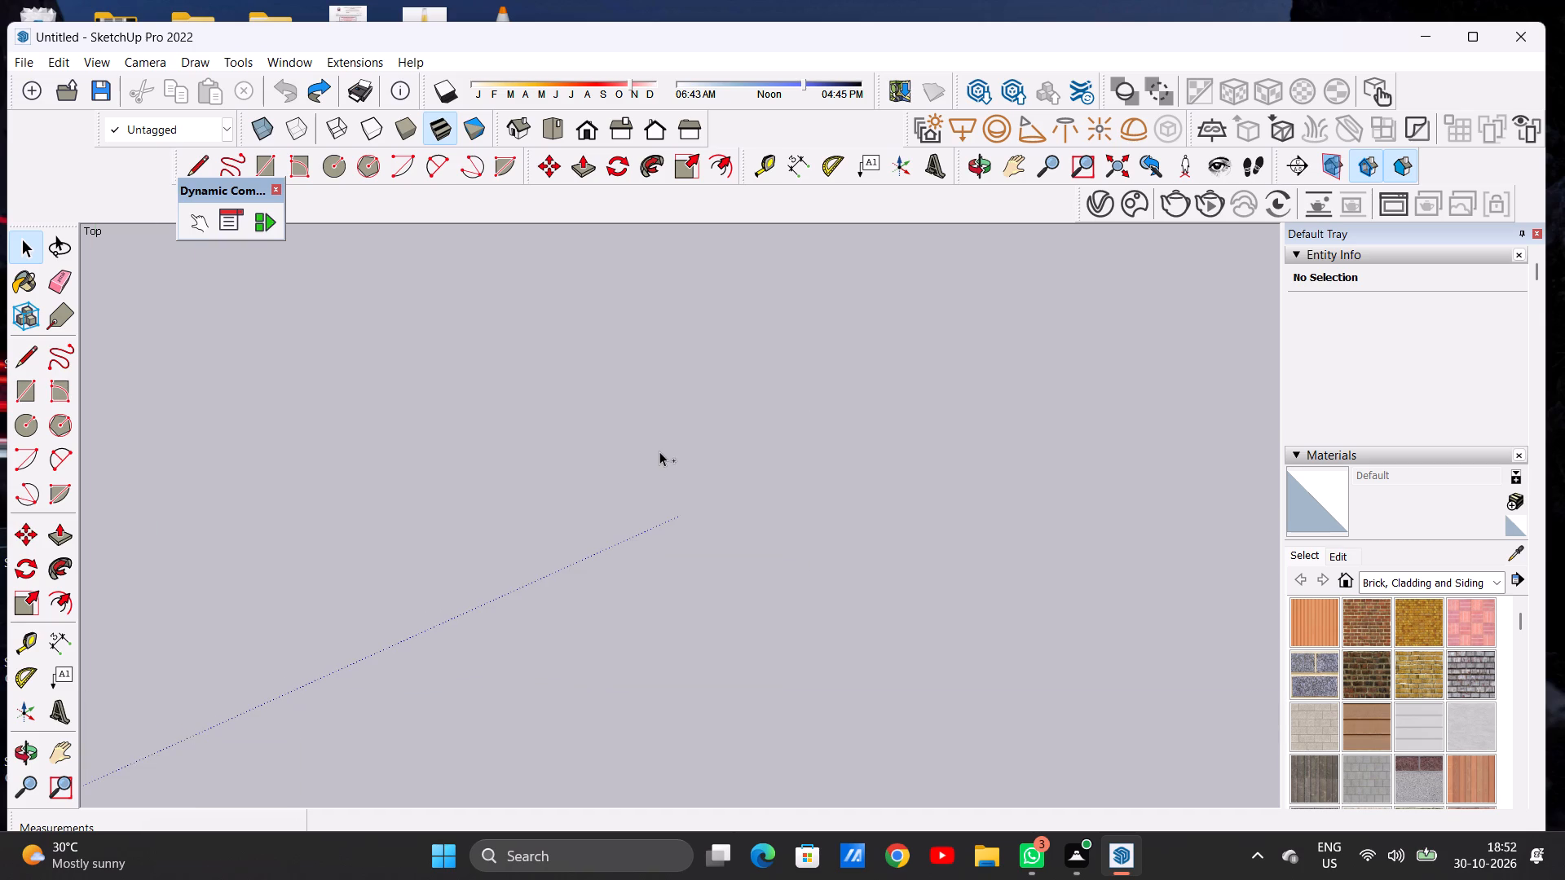
# Draw a 30' by 20' rectangle on the ground plane, beyond the origin between the red and green axes.
pyautogui.scroll(-20, 659, 451)
pyautogui.scroll(-4, 659, 451)
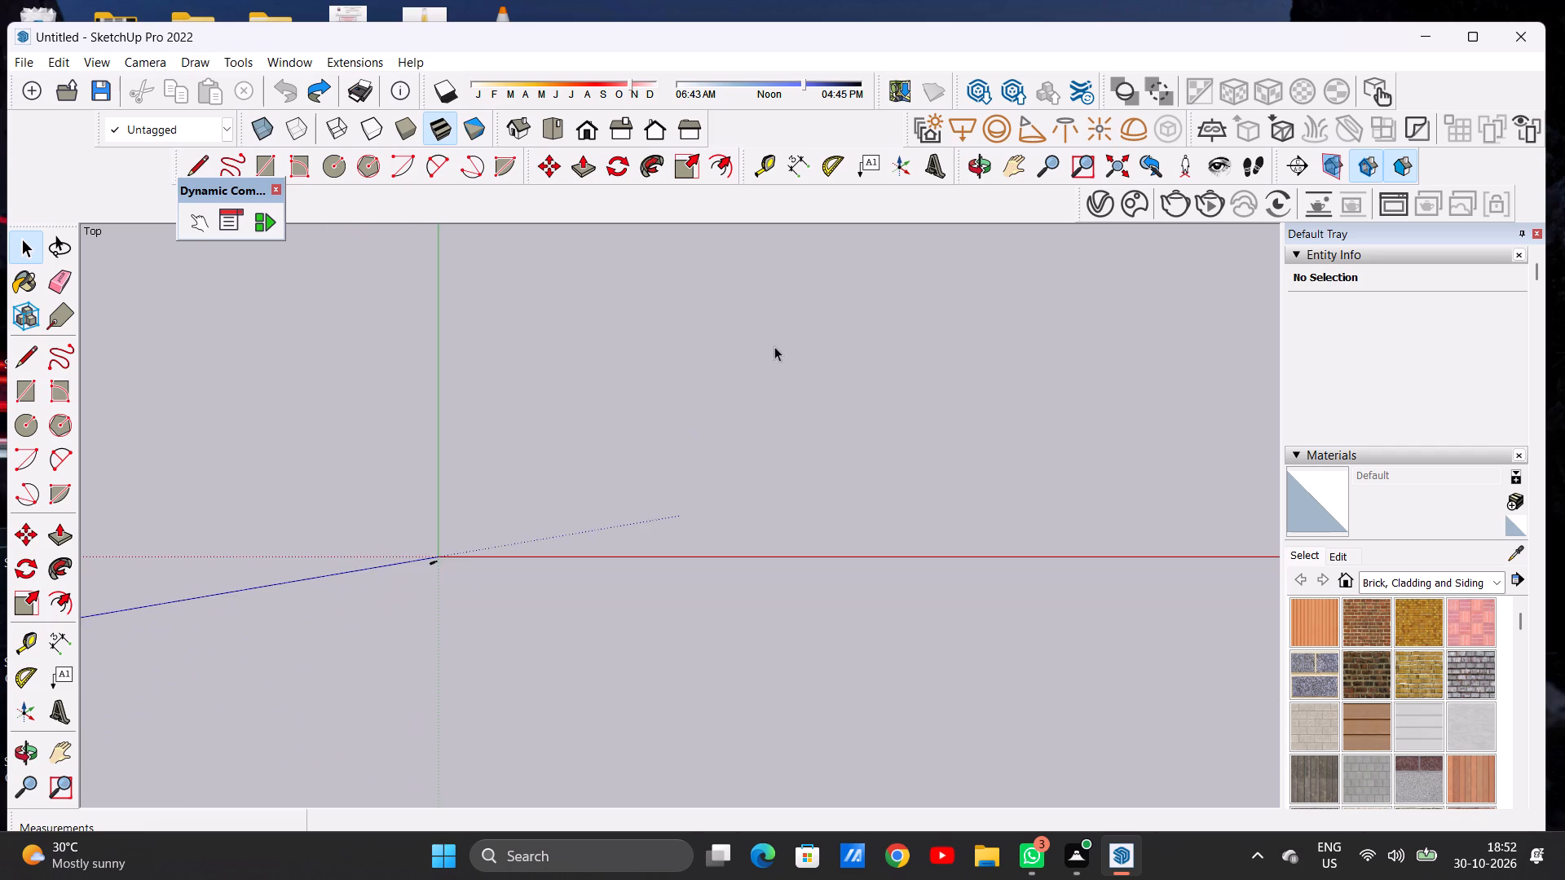
pyautogui.scroll(8, 822, 282)
pyautogui.scroll(-1, 823, 304)
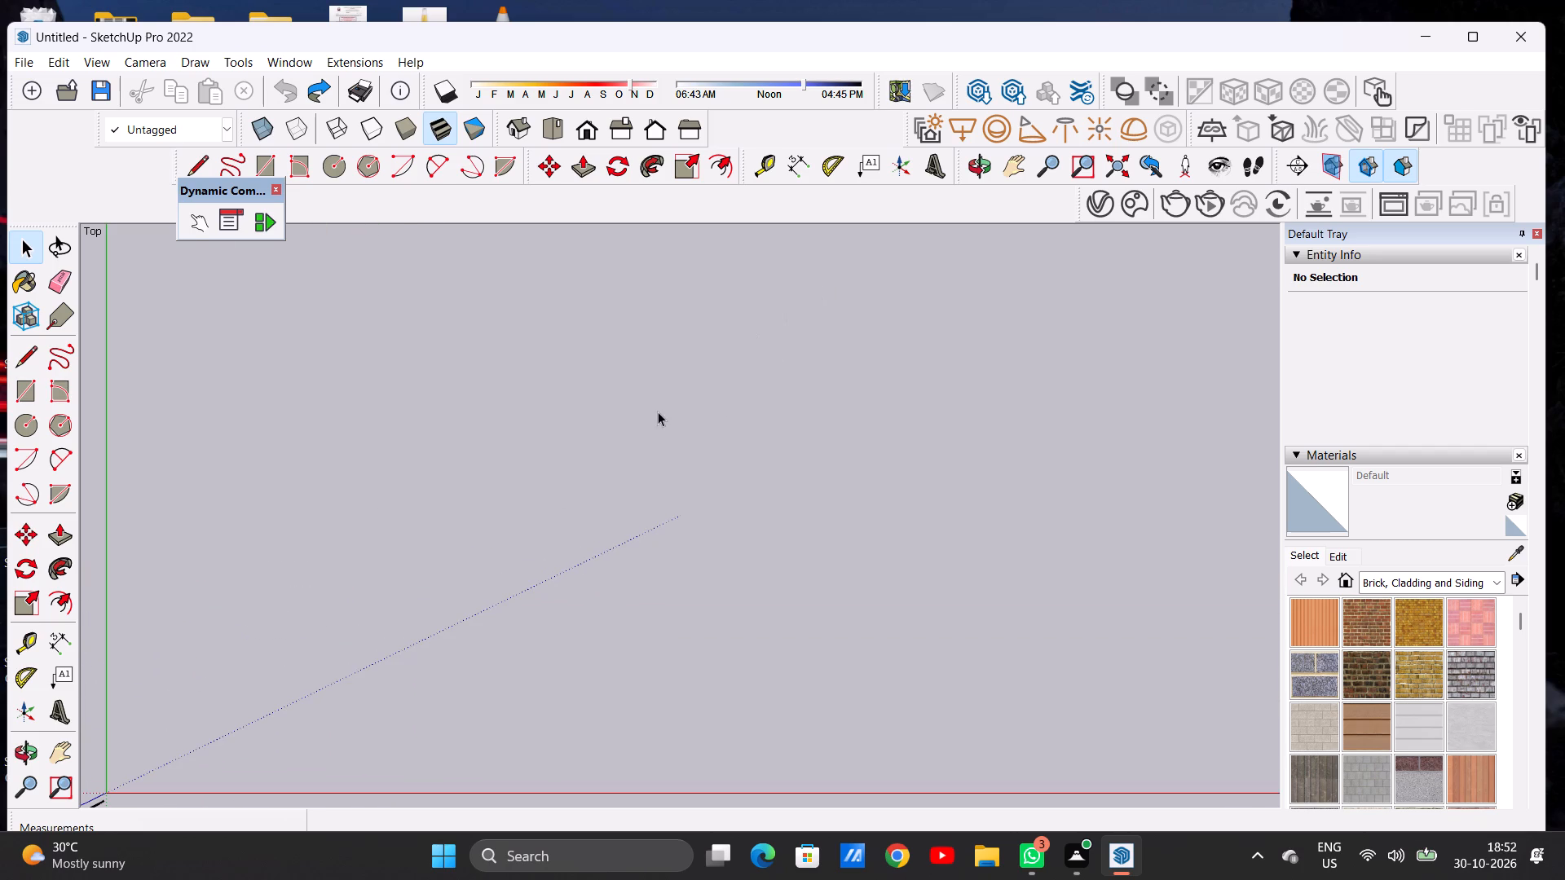
pyautogui.press('r')
pyautogui.click(358, 264)
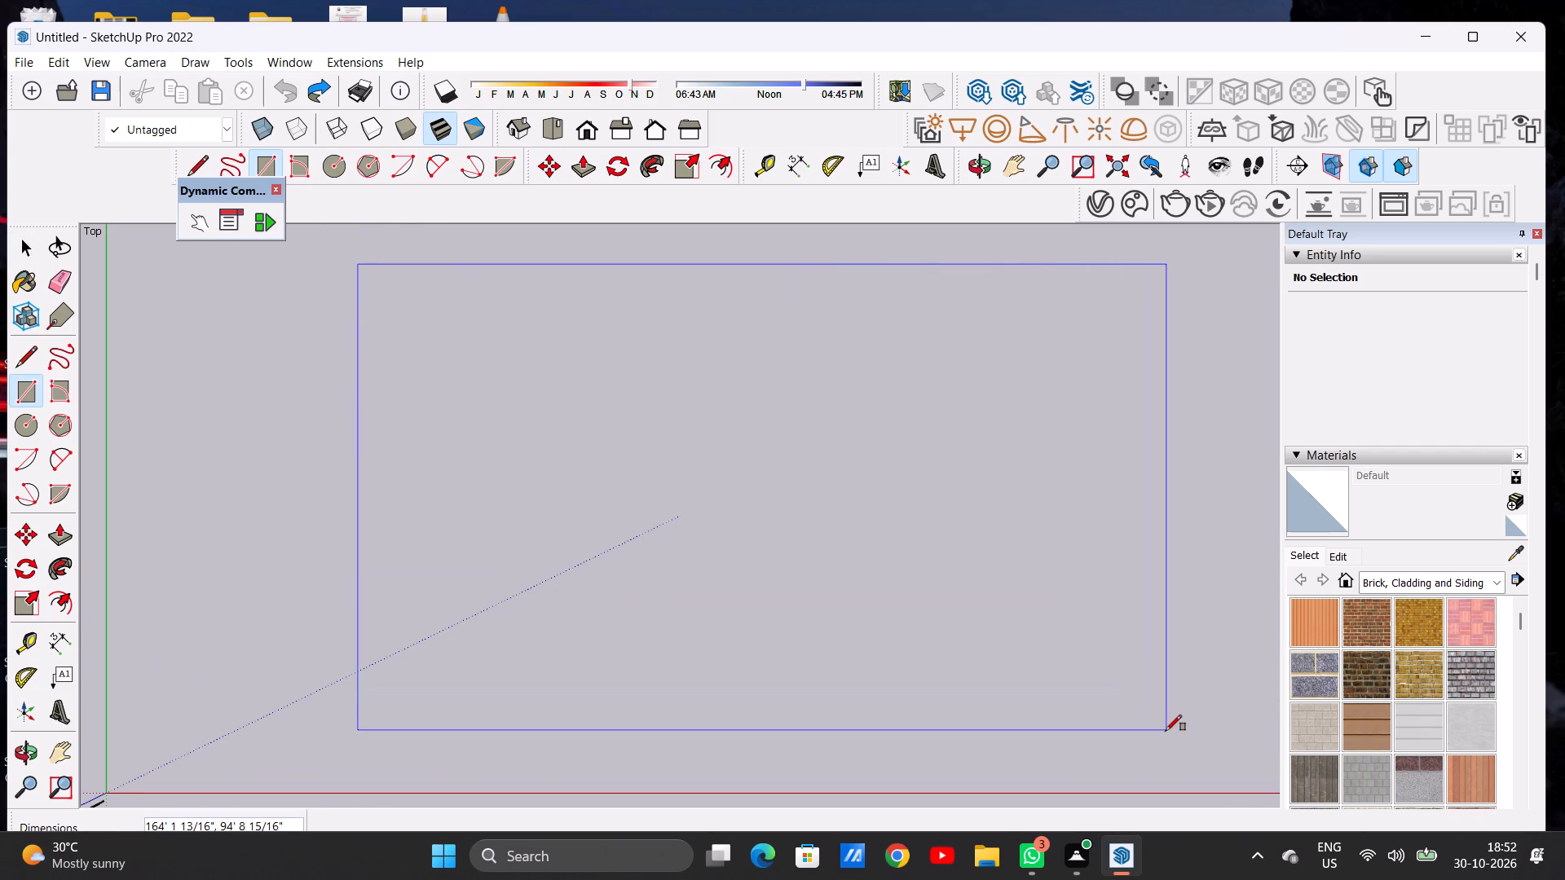
pyautogui.press('3')
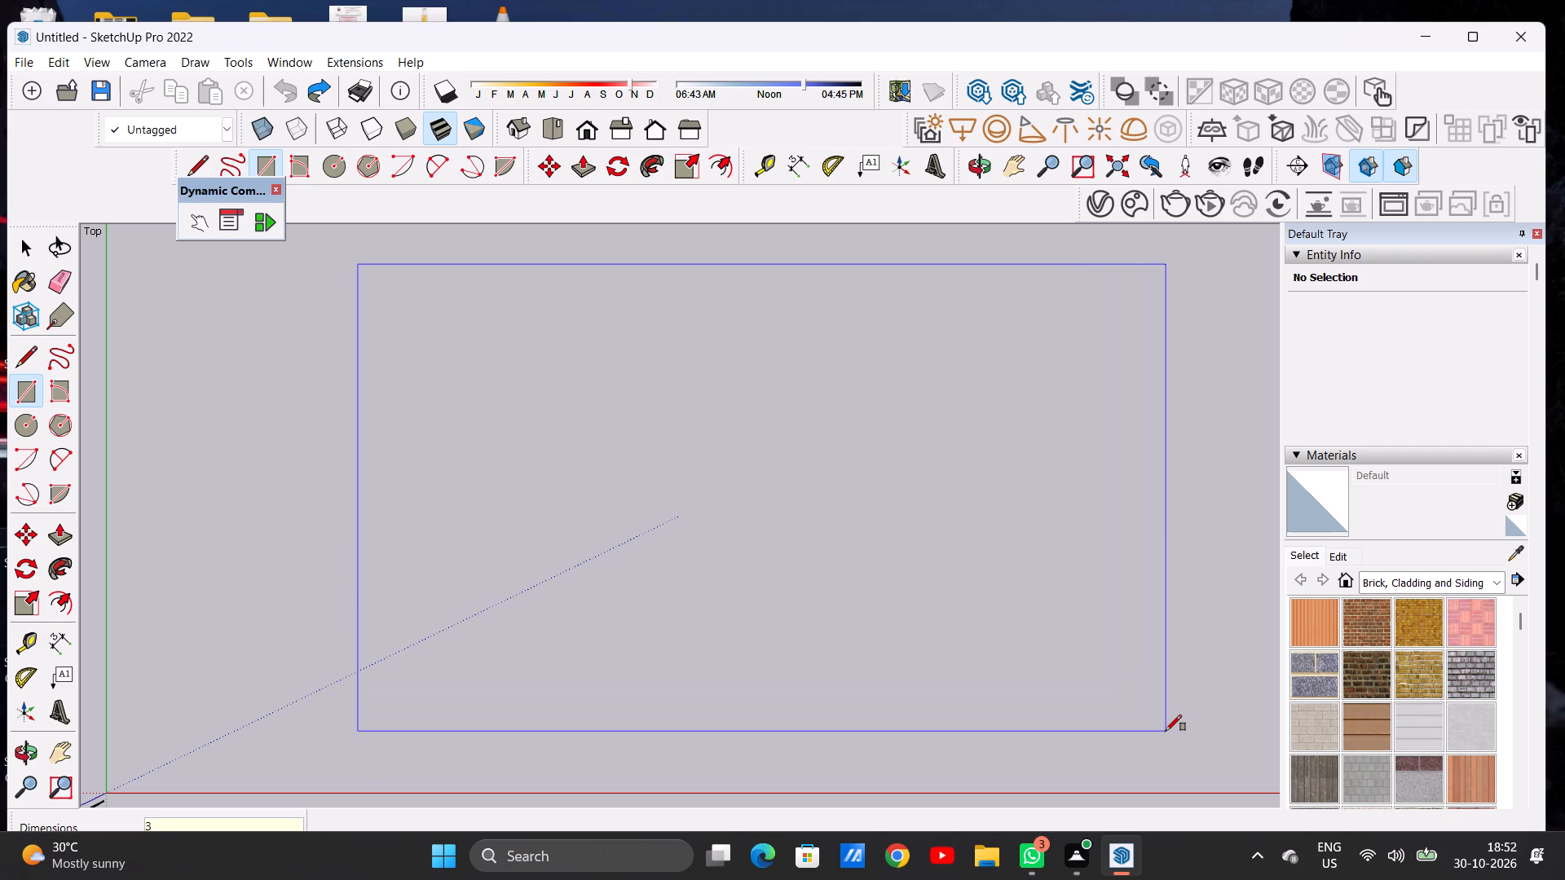
pyautogui.press('0')
pyautogui.press("'")
pyautogui.press(',')
pyautogui.write('20')
pyautogui.press("'")
pyautogui.press('Return')
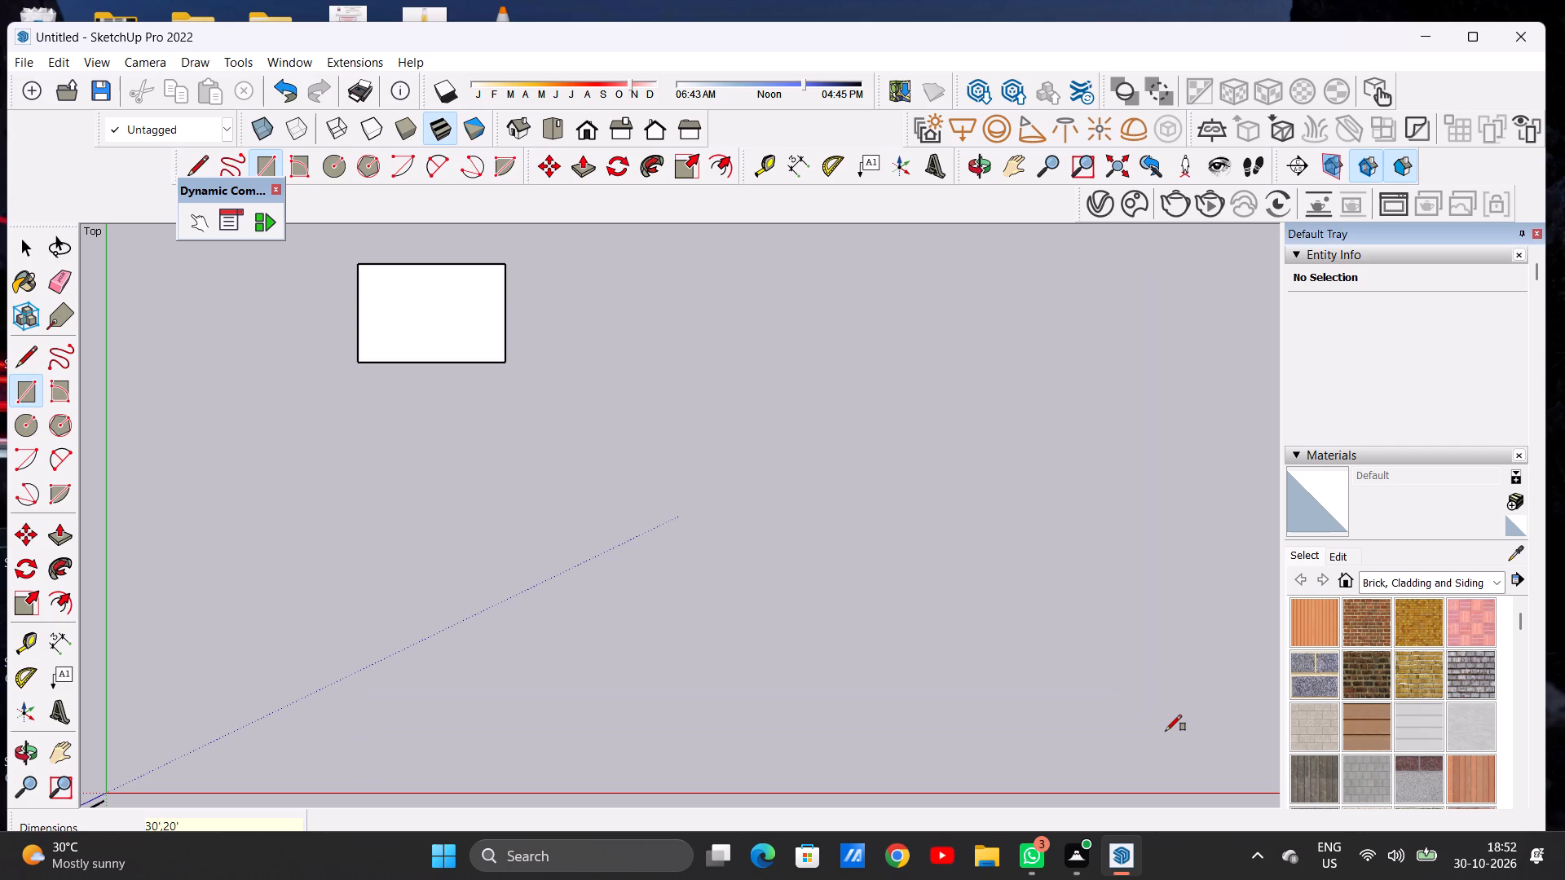
pyautogui.press('space')
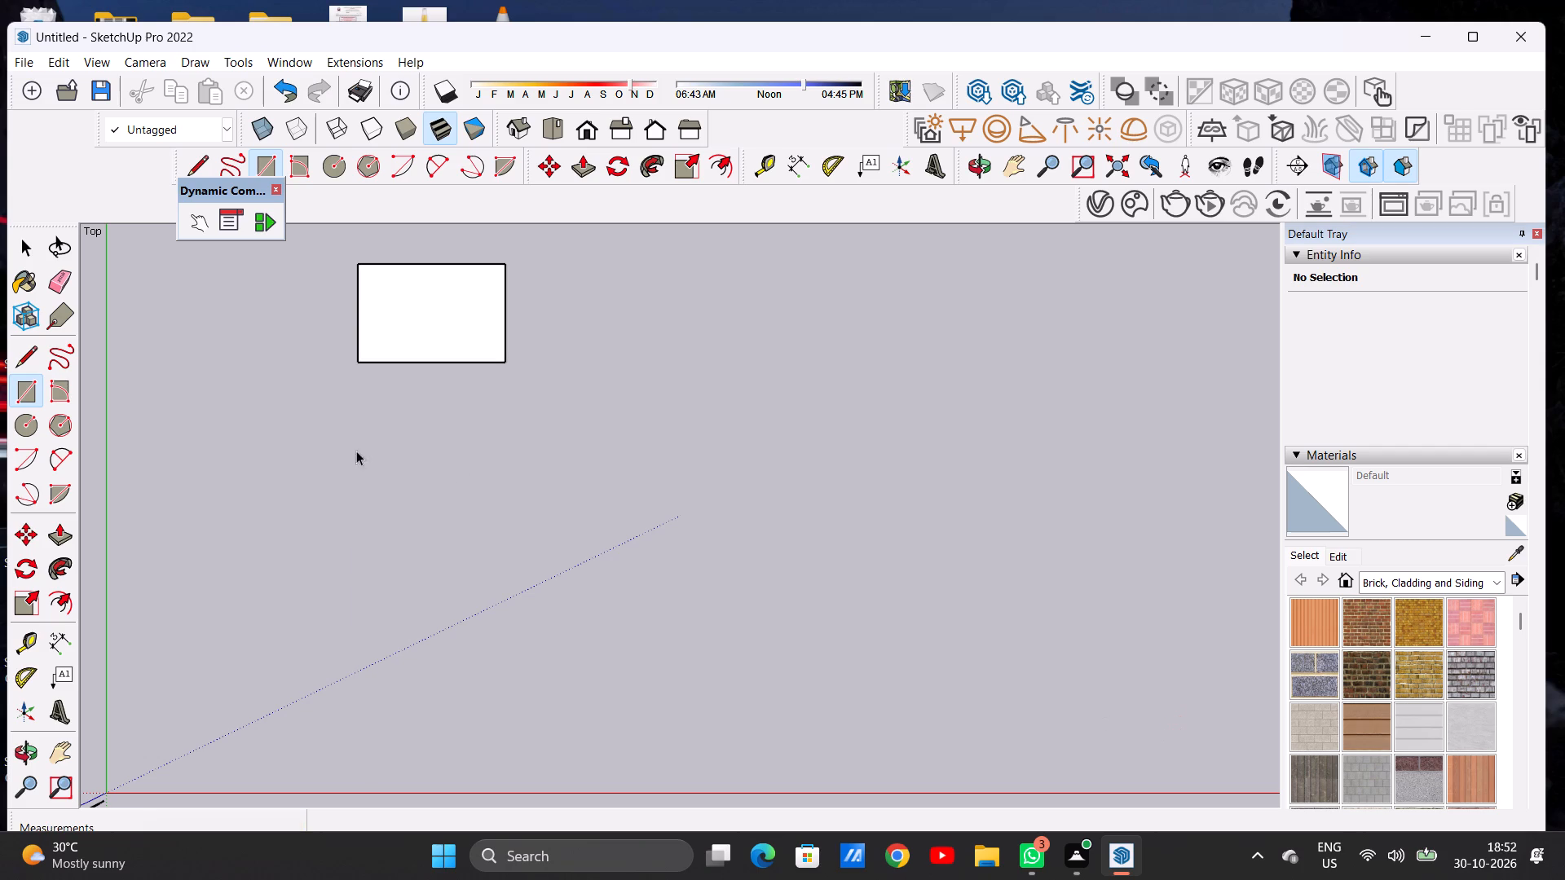
# Move the whole rectangle, face and edges, by its lower-right corner about 80' 8" diagonally, farther from the green axis.
pyautogui.scroll(-7, 357, 460)
pyautogui.scroll(2, 389, 374)
pyautogui.scroll(-1, 389, 374)
pyautogui.scroll(3, 389, 374)
pyautogui.doubleClick(434, 383)
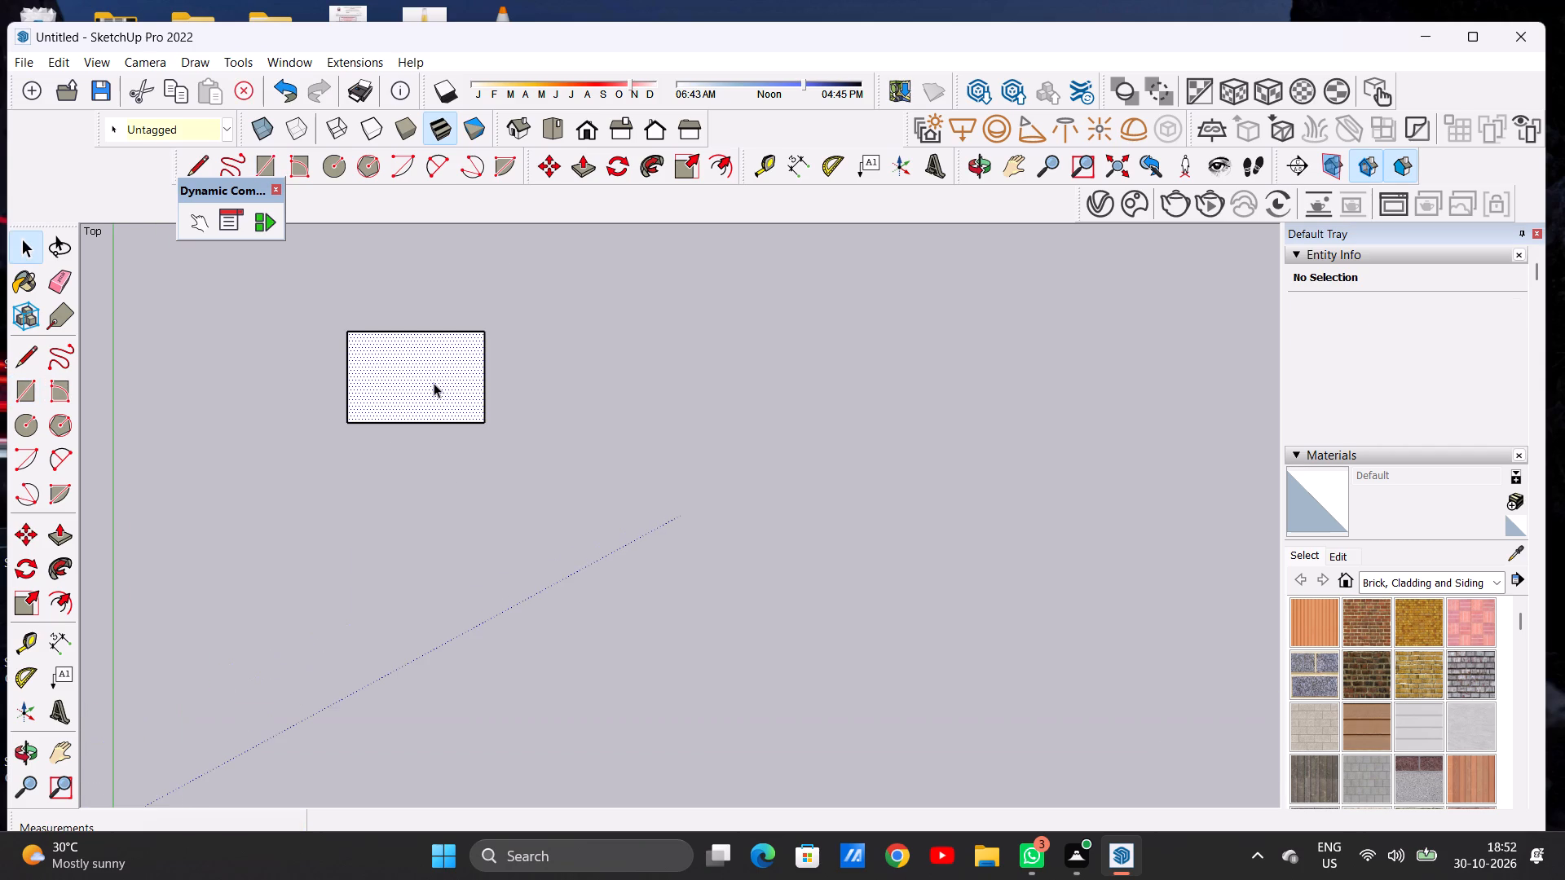
pyautogui.press('m')
pyautogui.click(487, 420)
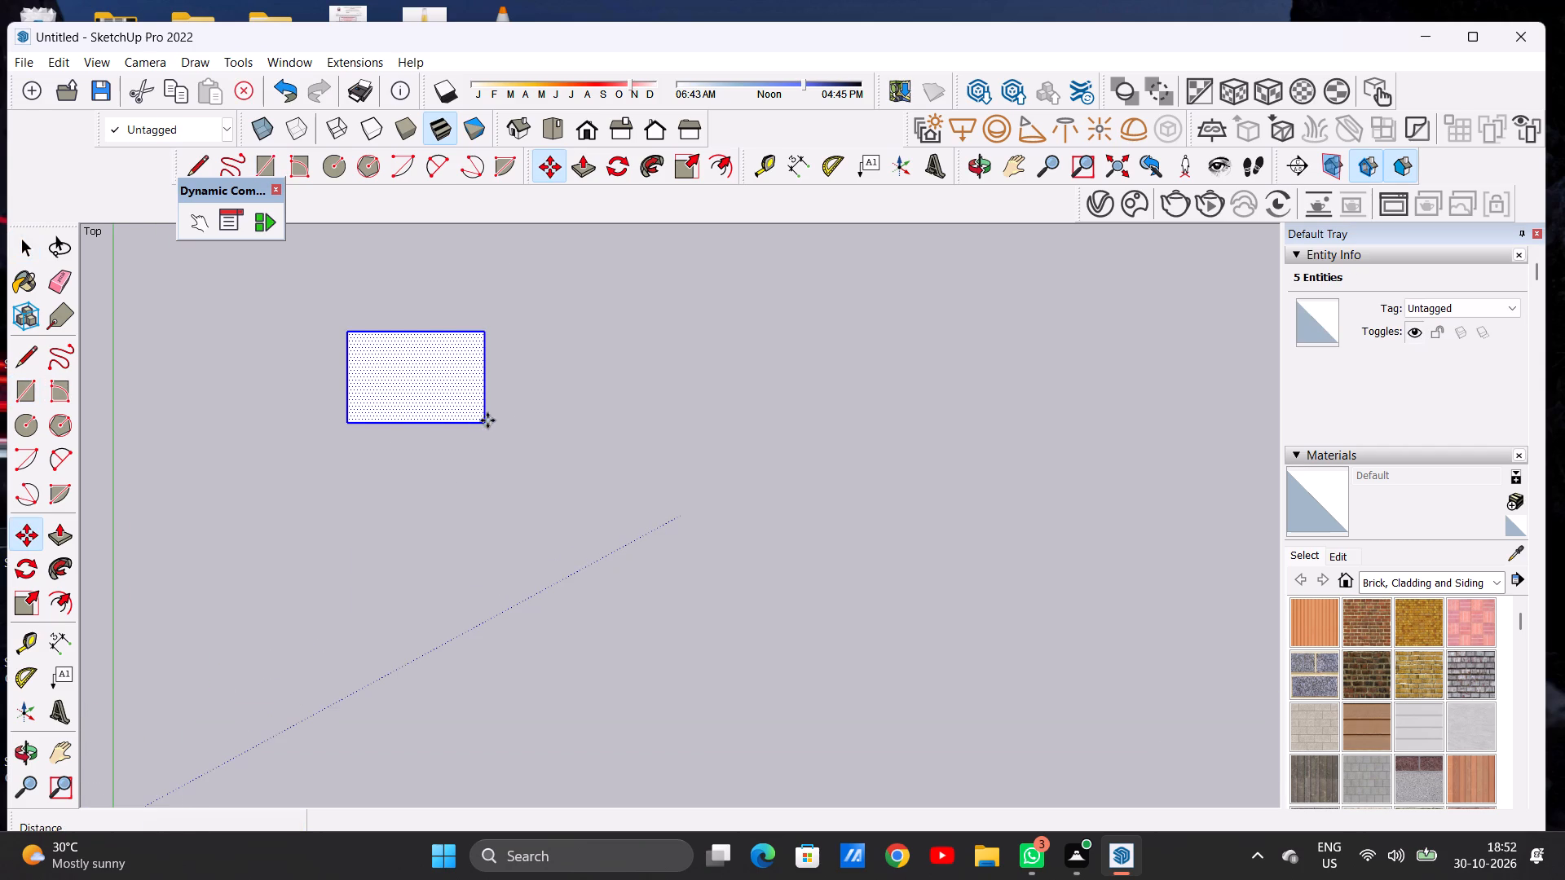
pyautogui.click(835, 540)
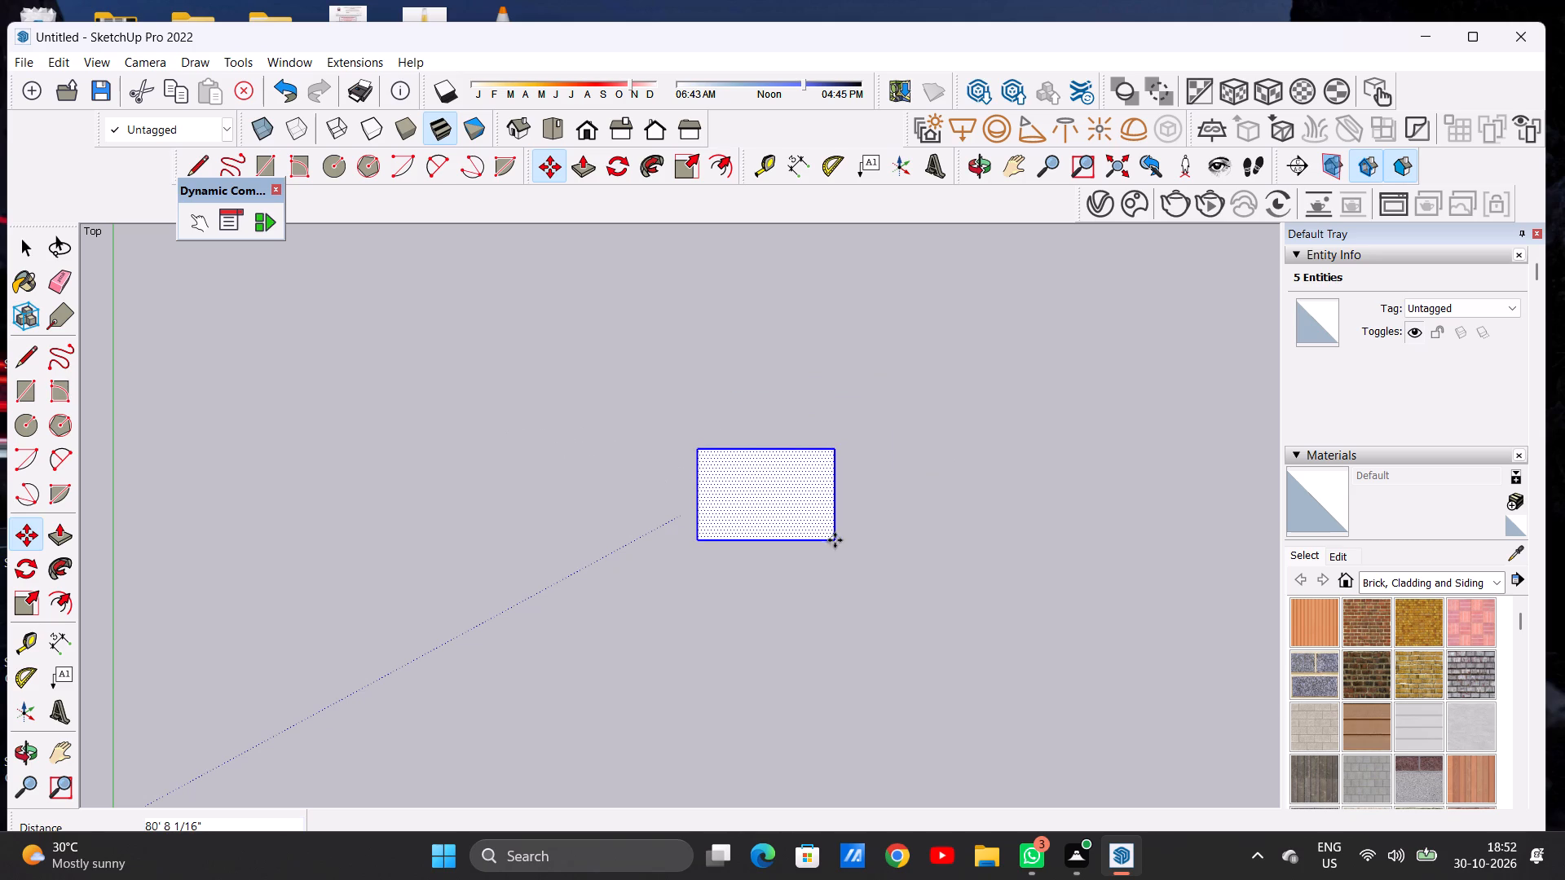
pyautogui.press('space')
pyautogui.click(606, 407)
# Examine the moved rectangle from several angles and distances, ending in the top view.
pyautogui.scroll(-8, 528, 394)
pyautogui.scroll(6, 675, 444)
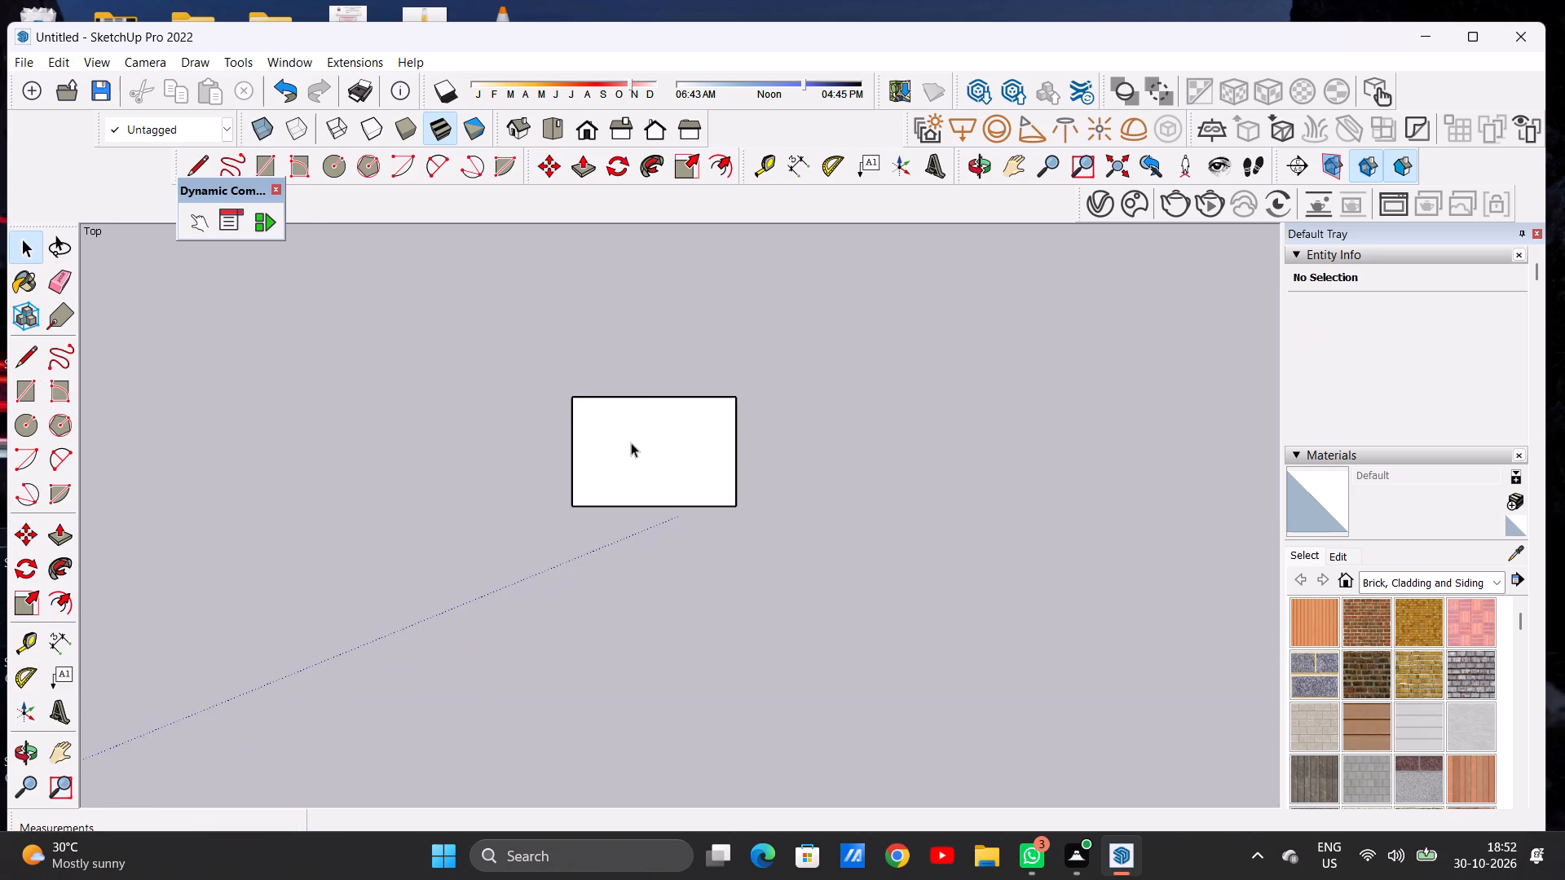
pyautogui.scroll(7, 631, 442)
pyautogui.scroll(-1, 633, 439)
pyautogui.scroll(5, 633, 439)
pyautogui.scroll(-5, 627, 446)
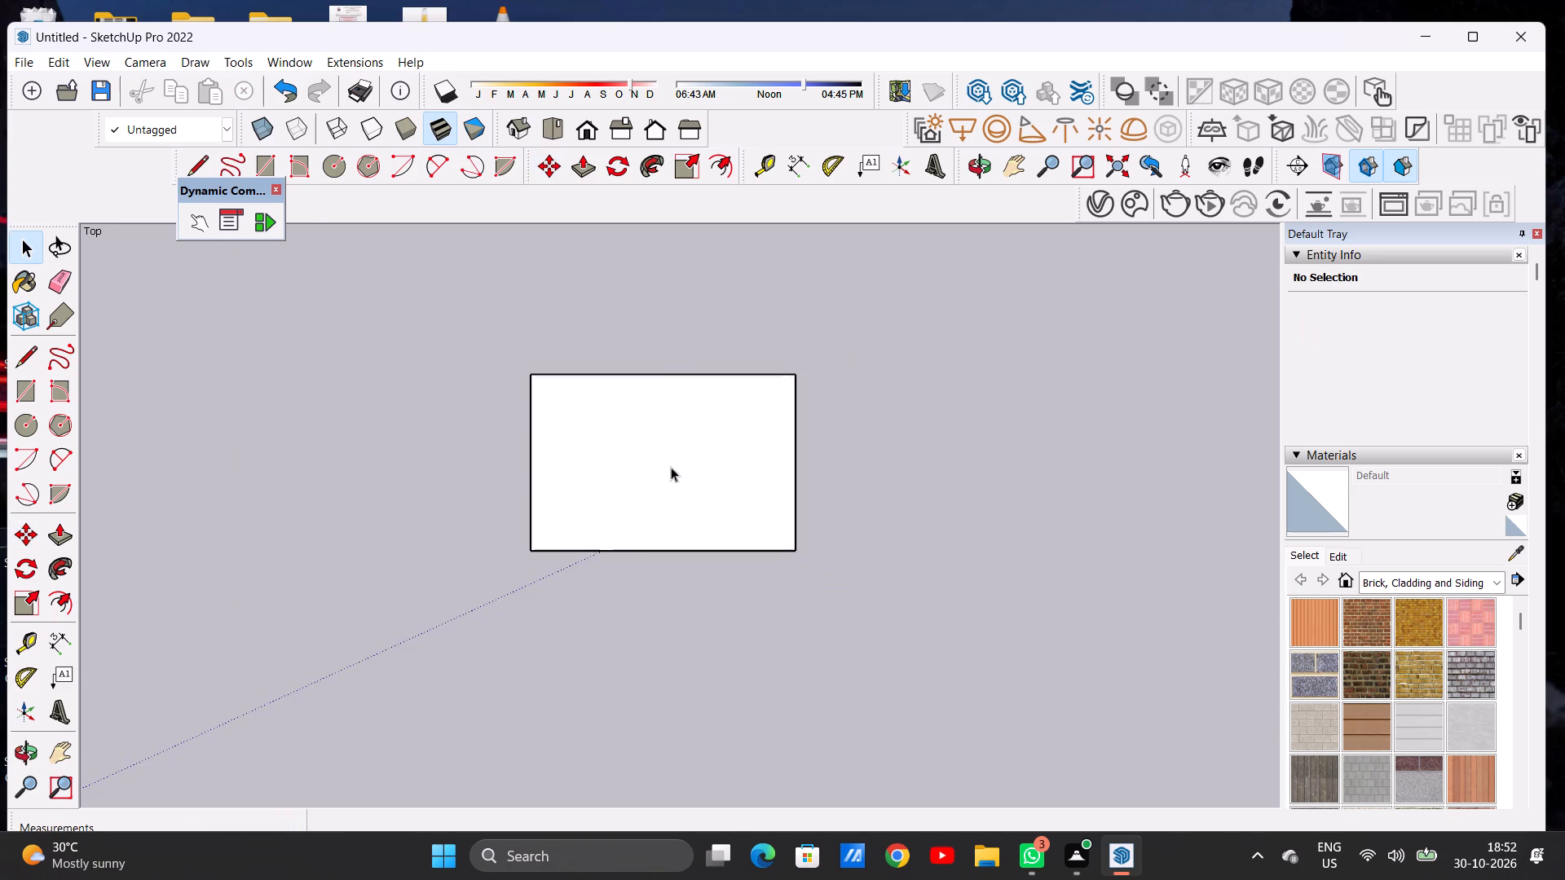
pyautogui.moveTo(669, 522); pyautogui.dragTo(692, 345, button='middle')
pyautogui.scroll(1, 641, 478)
pyautogui.moveTo(632, 518); pyautogui.dragTo(593, 438, button='middle')
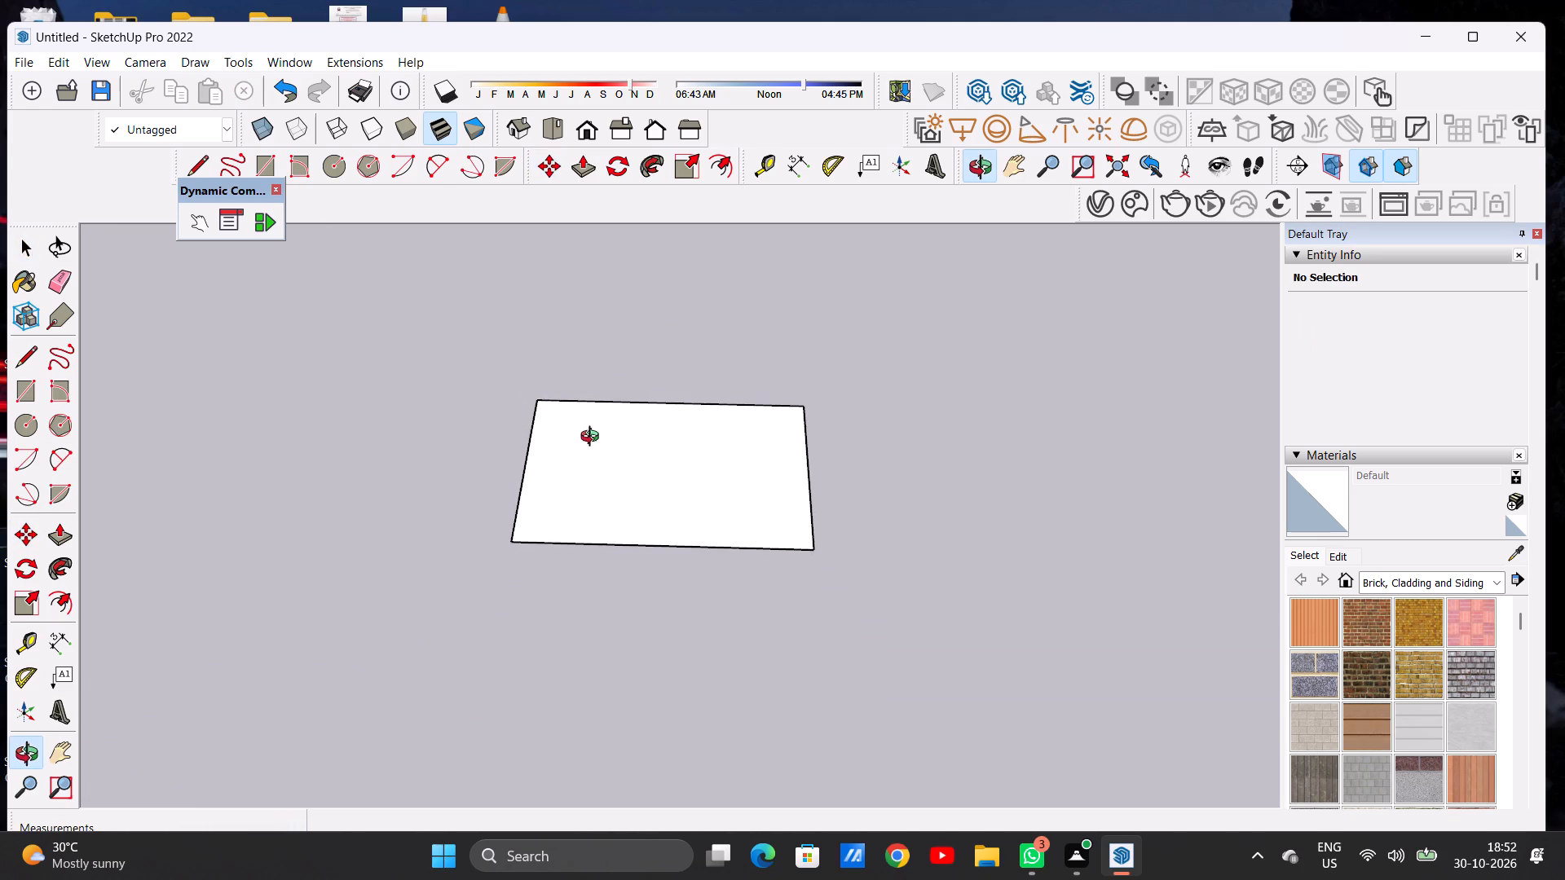
pyautogui.moveTo(593, 438); pyautogui.dragTo(610, 569, button='middle')
pyautogui.scroll(-8, 585, 482)
pyautogui.moveTo(582, 433); pyautogui.dragTo(601, 572, button='middle')
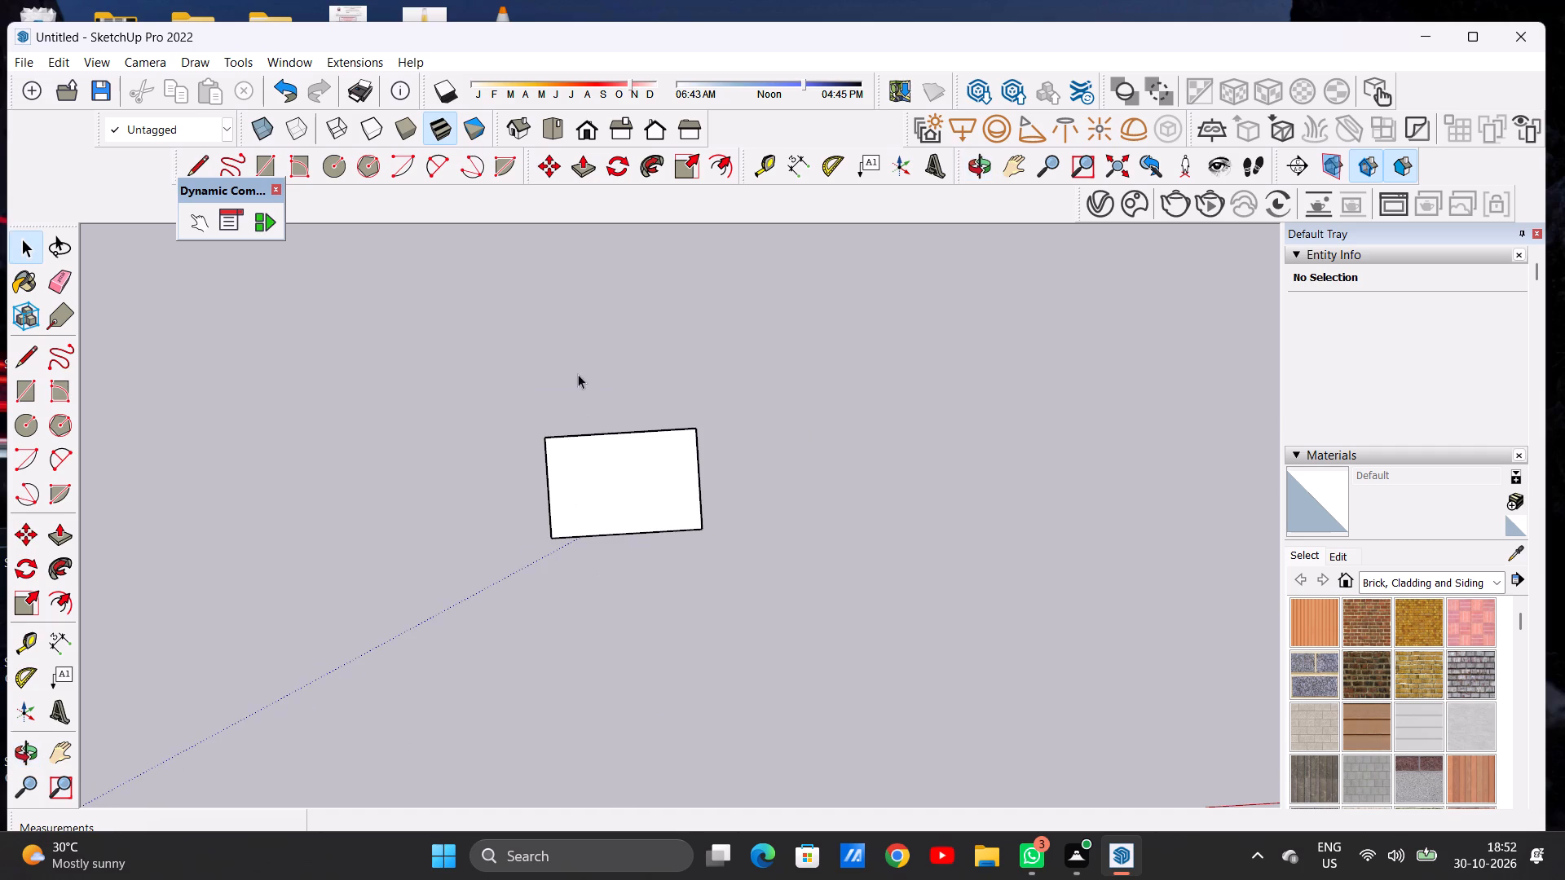
pyautogui.click(555, 133)
pyautogui.scroll(-5, 574, 350)
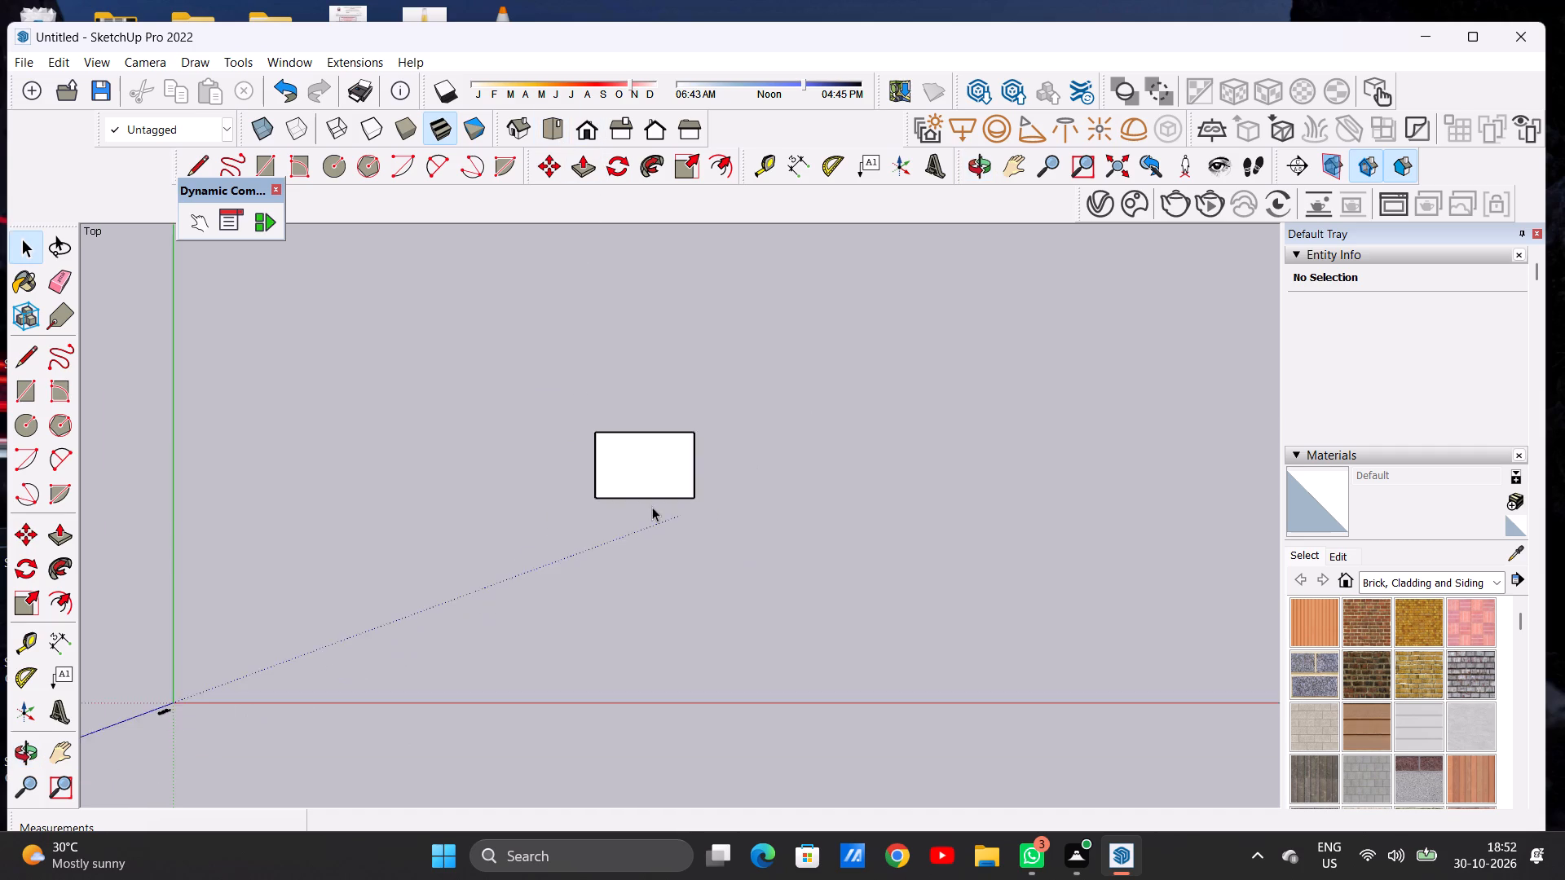
# Draw an adjoining rectangle 20' by about 5' 2" outward from the base's full right edge.
pyautogui.scroll(17, 663, 511)
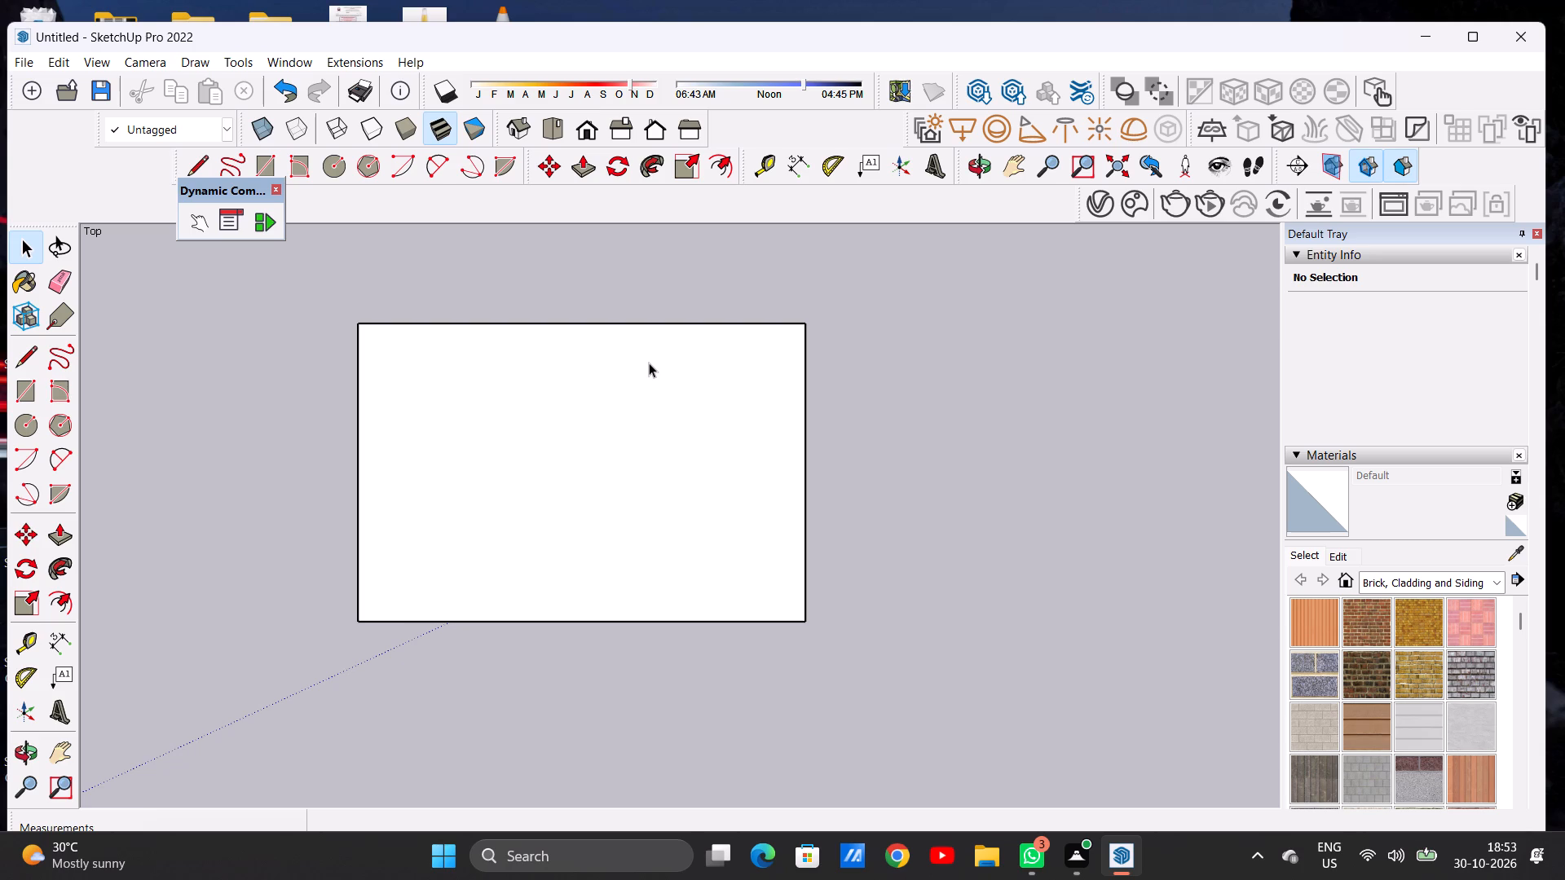
pyautogui.press('r')
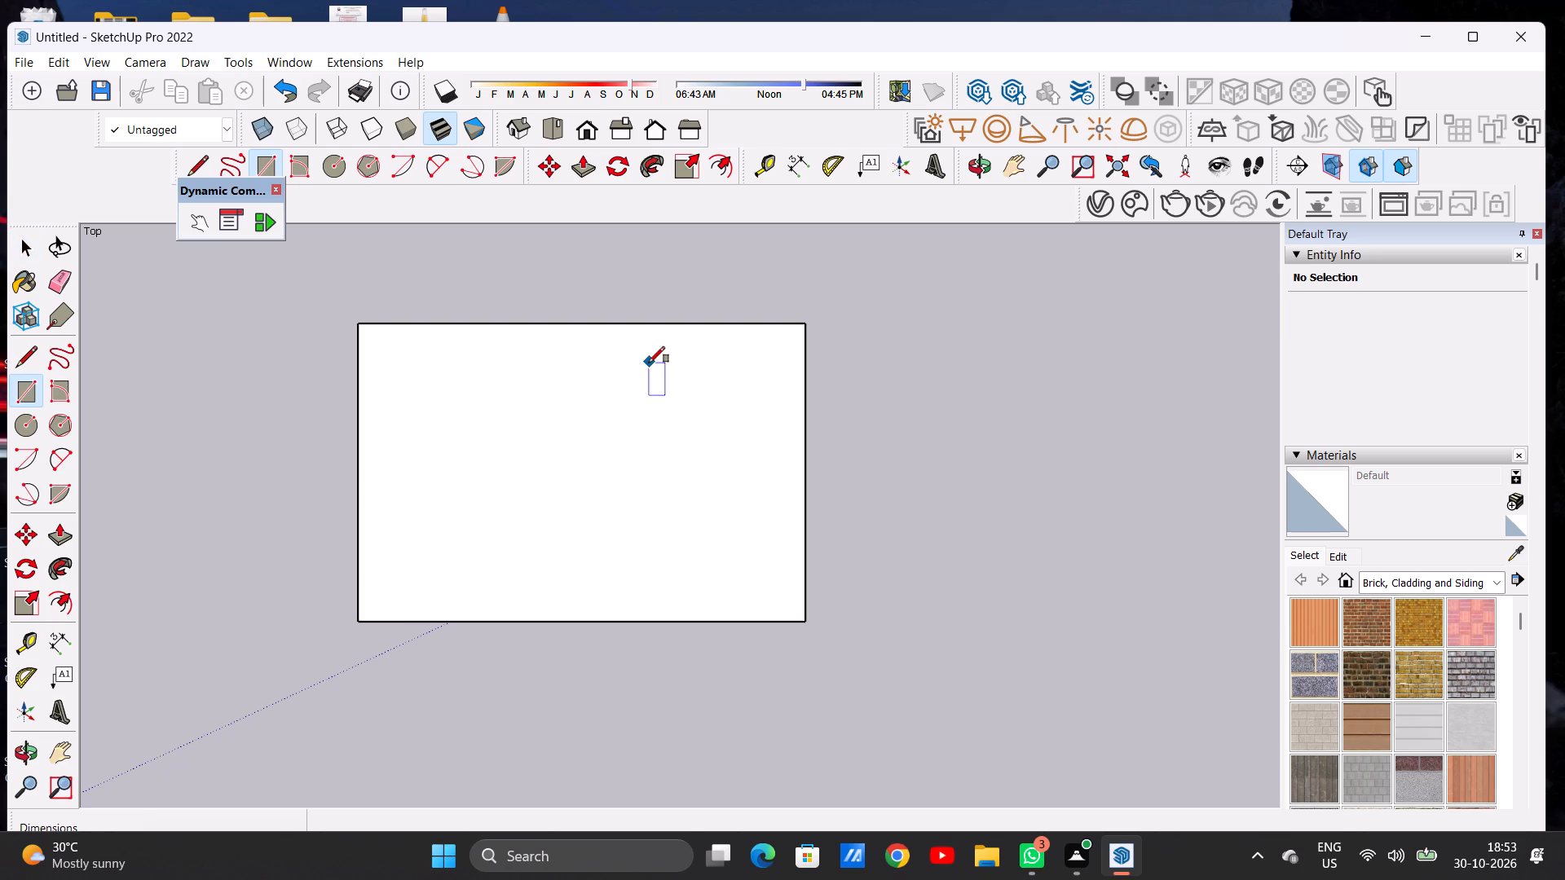
pyautogui.click(805, 328)
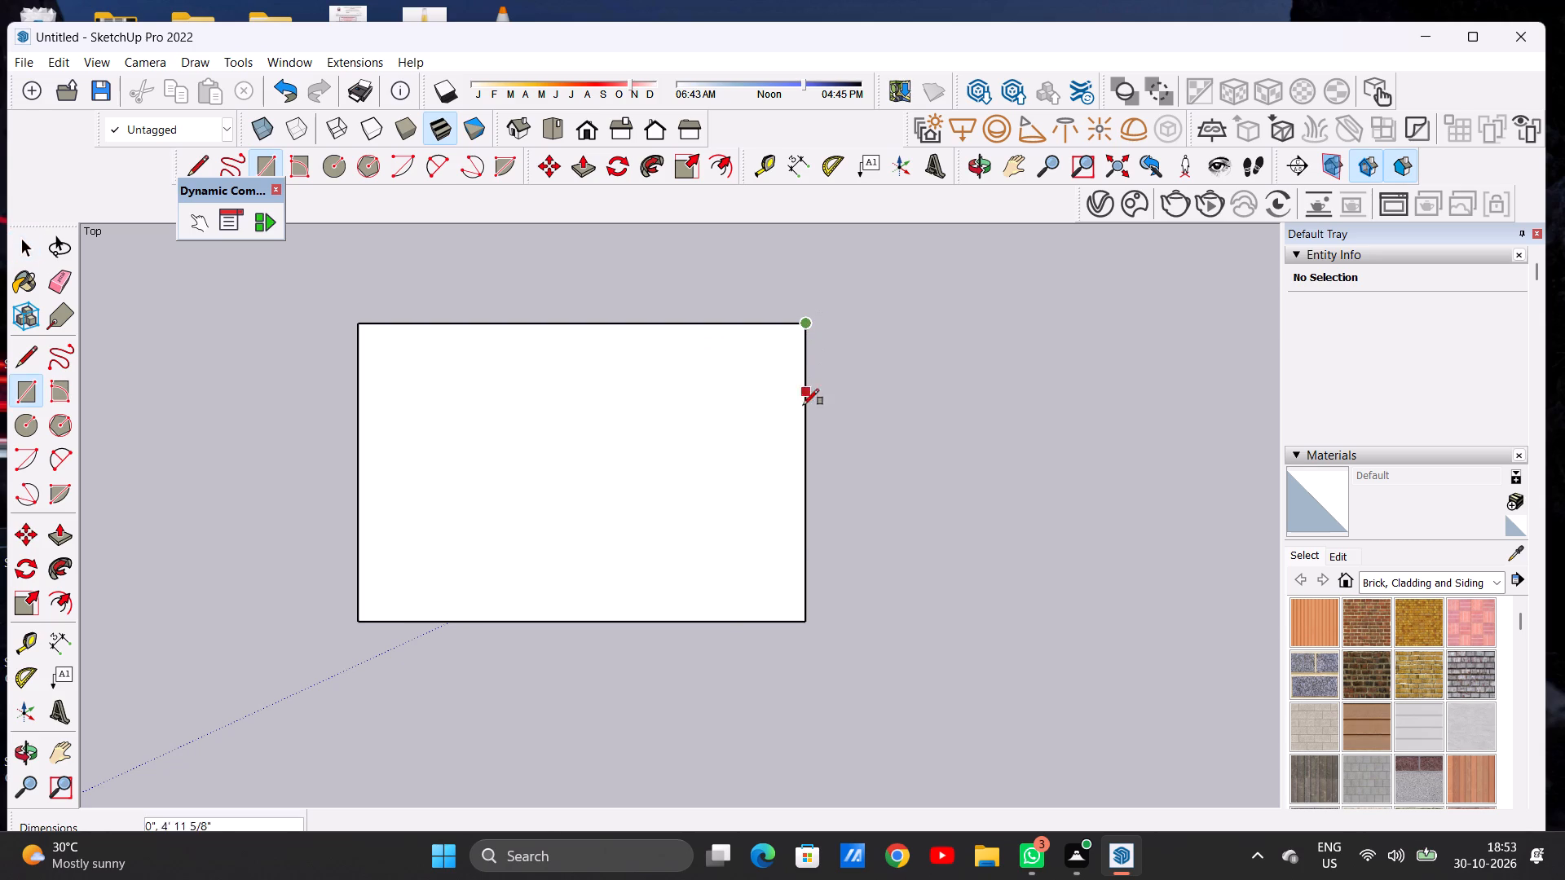
pyautogui.click(804, 620)
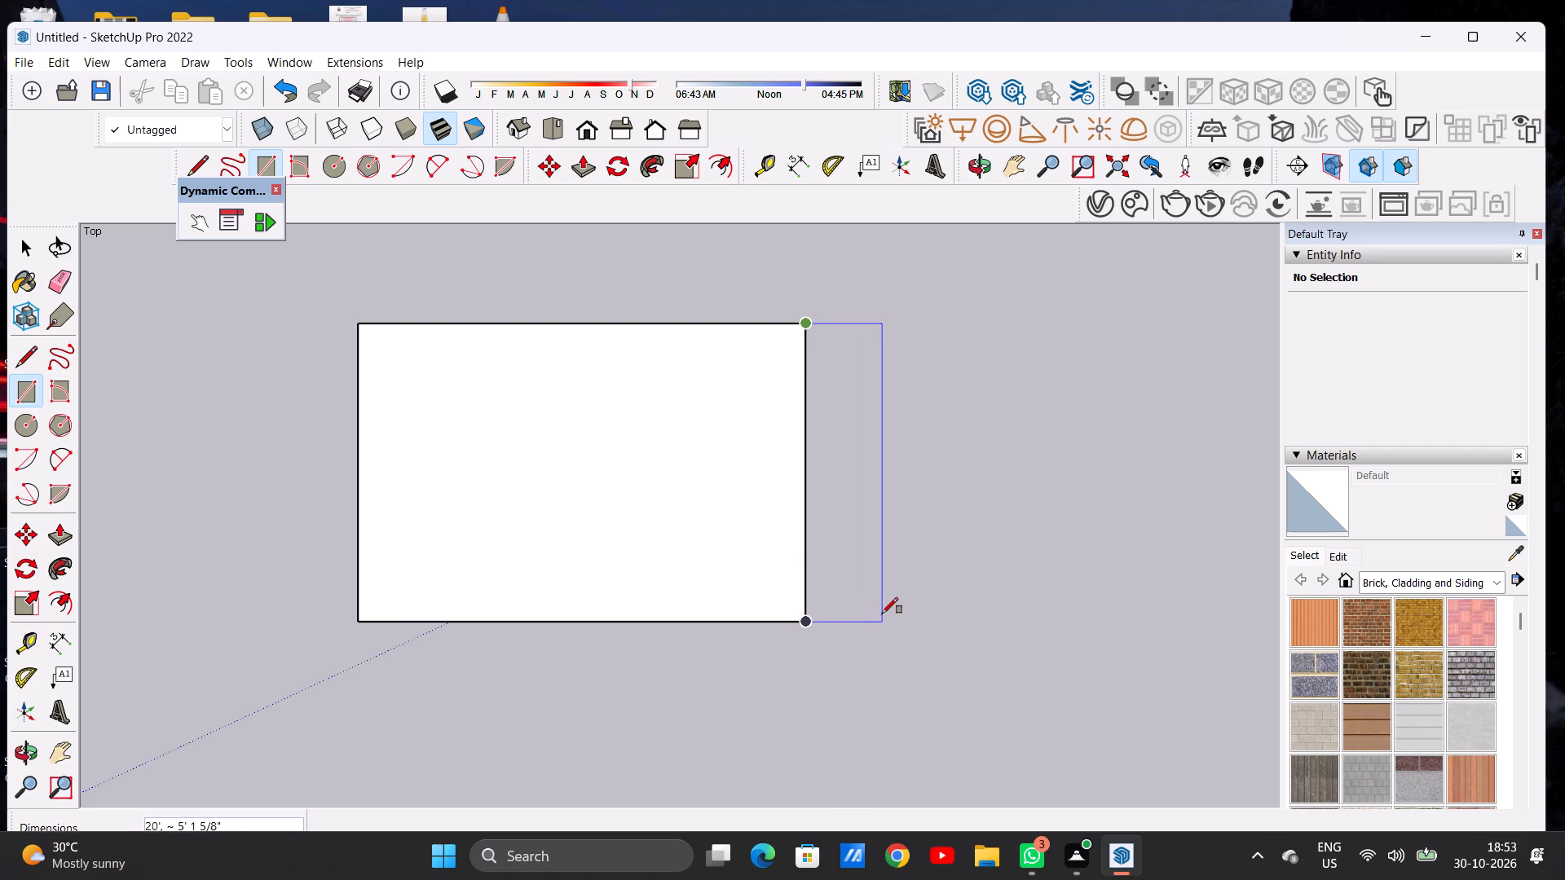
pyautogui.click(882, 614)
pyautogui.press('space')
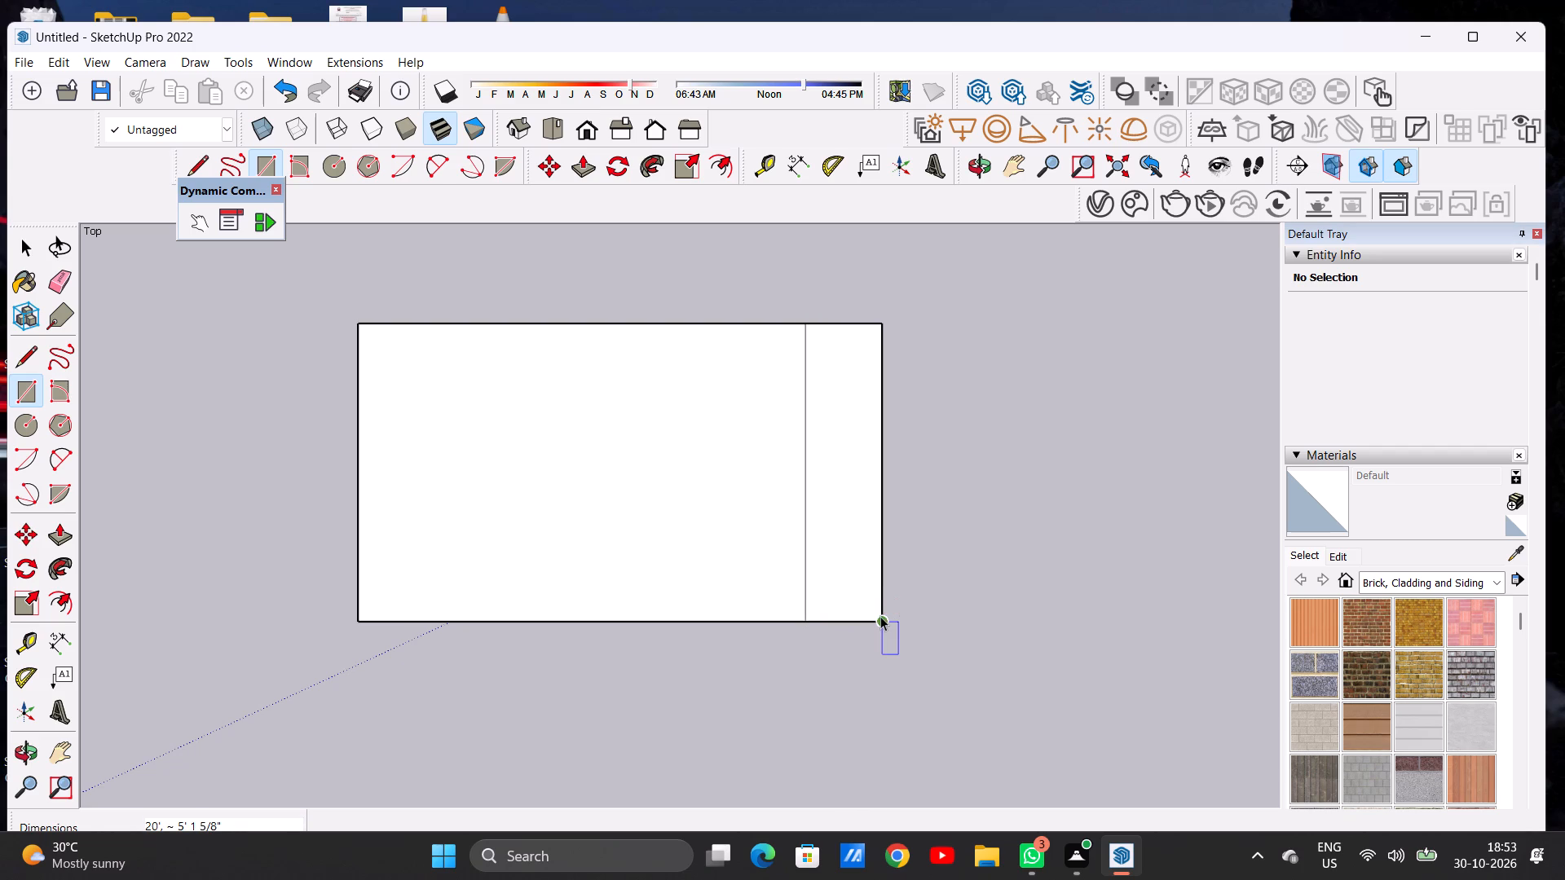
# Erase the shared edge between the base and the added strip to merge them into one face.
pyautogui.write('E')
pyautogui.moveTo(805, 544); pyautogui.dragTo(800, 546)
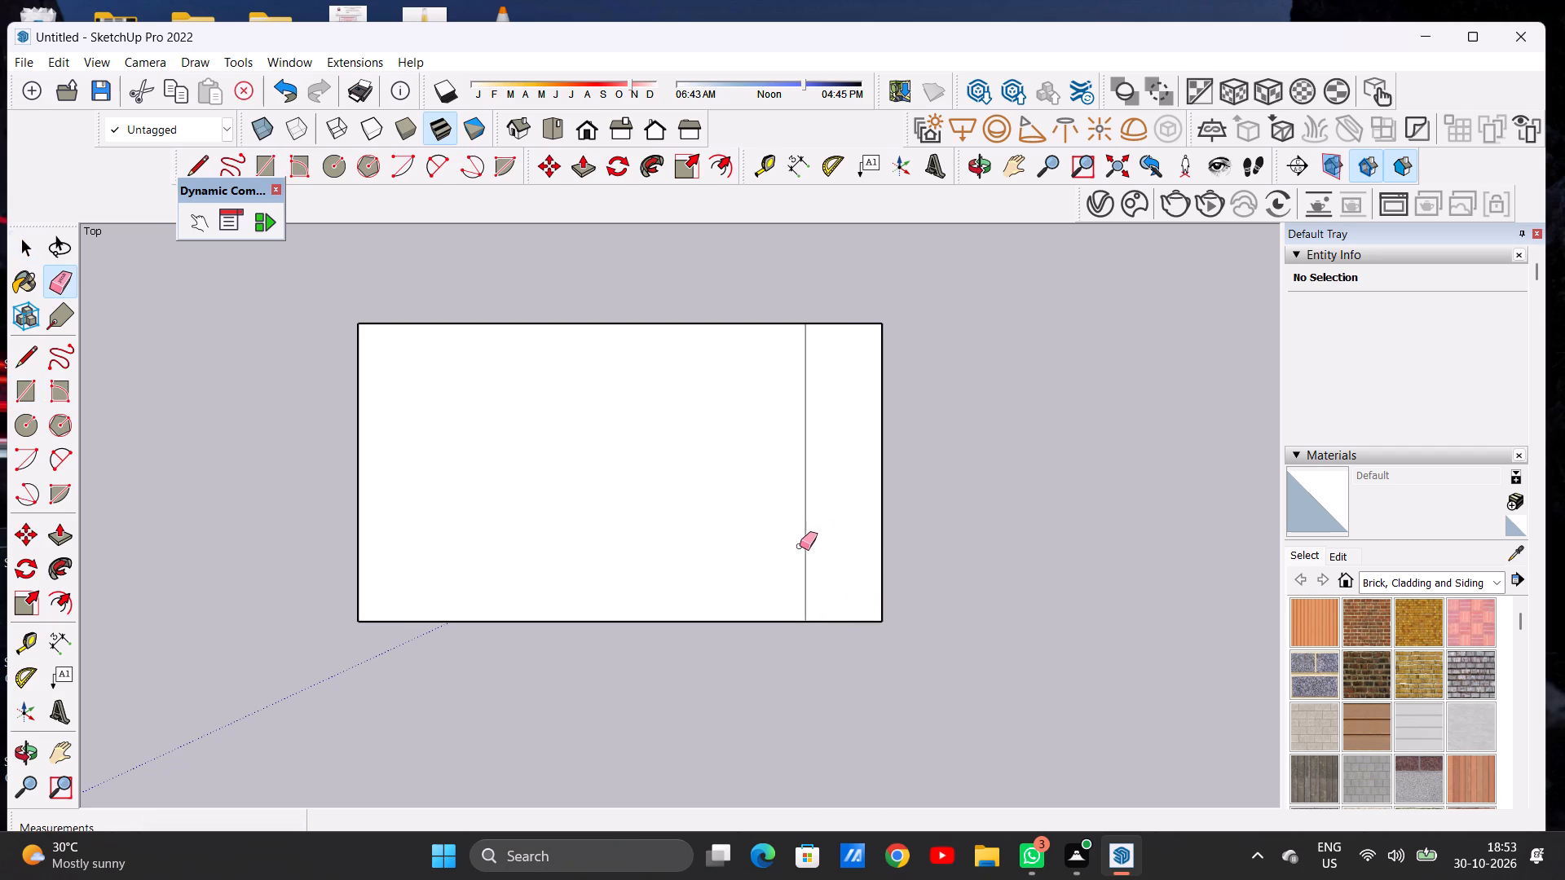
pyautogui.moveTo(800, 546); pyautogui.dragTo(784, 551)
pyautogui.scroll(-12, 682, 582)
pyautogui.scroll(9, 708, 552)
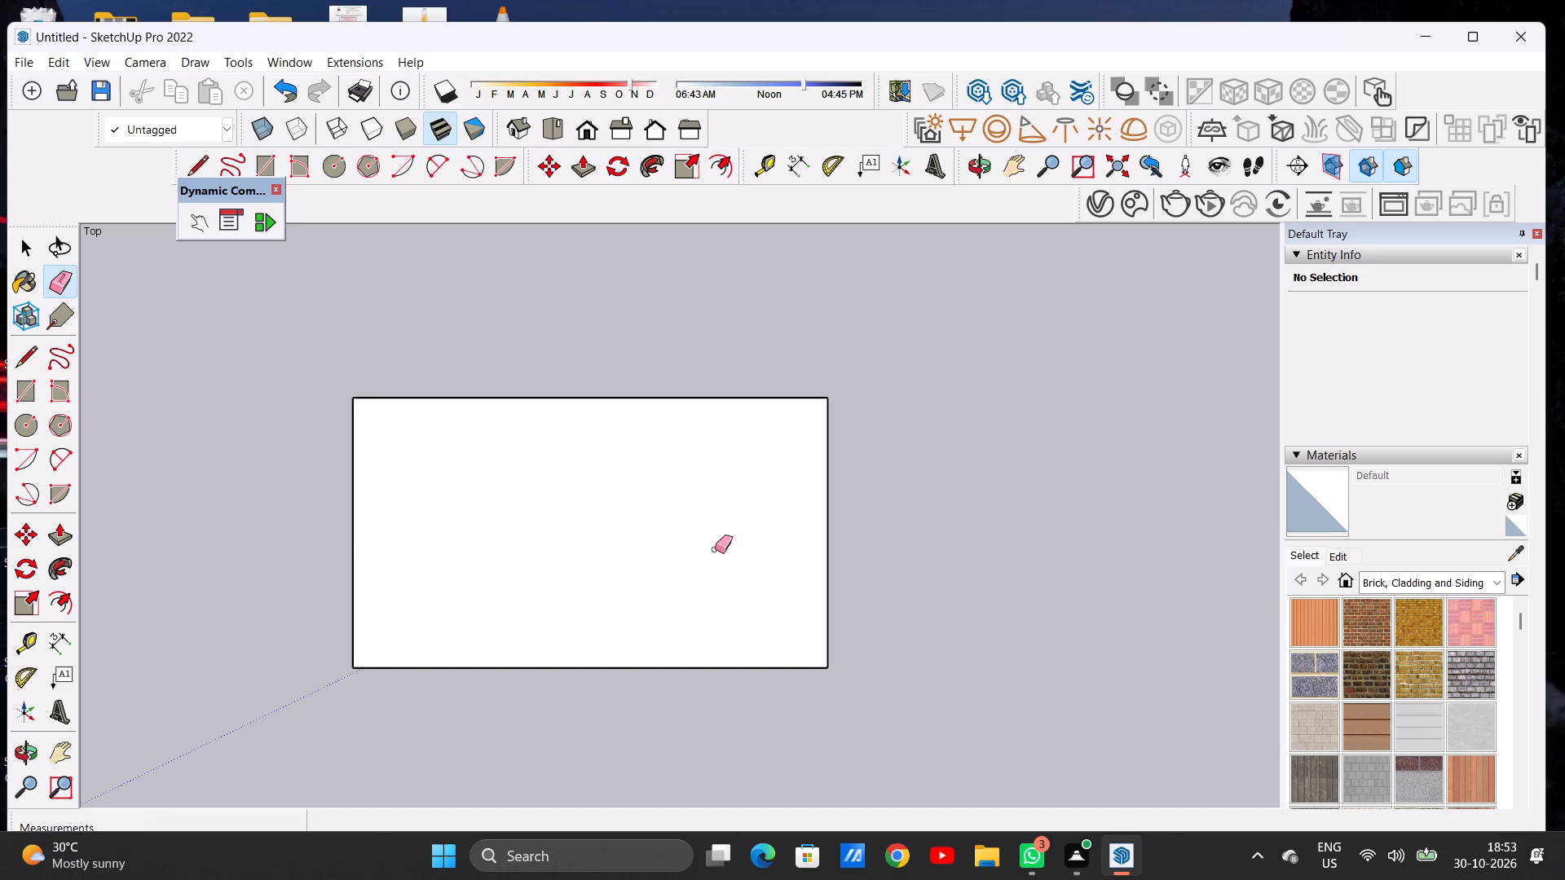
pyautogui.press('space')
# Draw another adjoining rectangle, 20' by about 11', outward from the merged base's full right edge.
pyautogui.scroll(-5, 567, 540)
pyautogui.scroll(6, 637, 601)
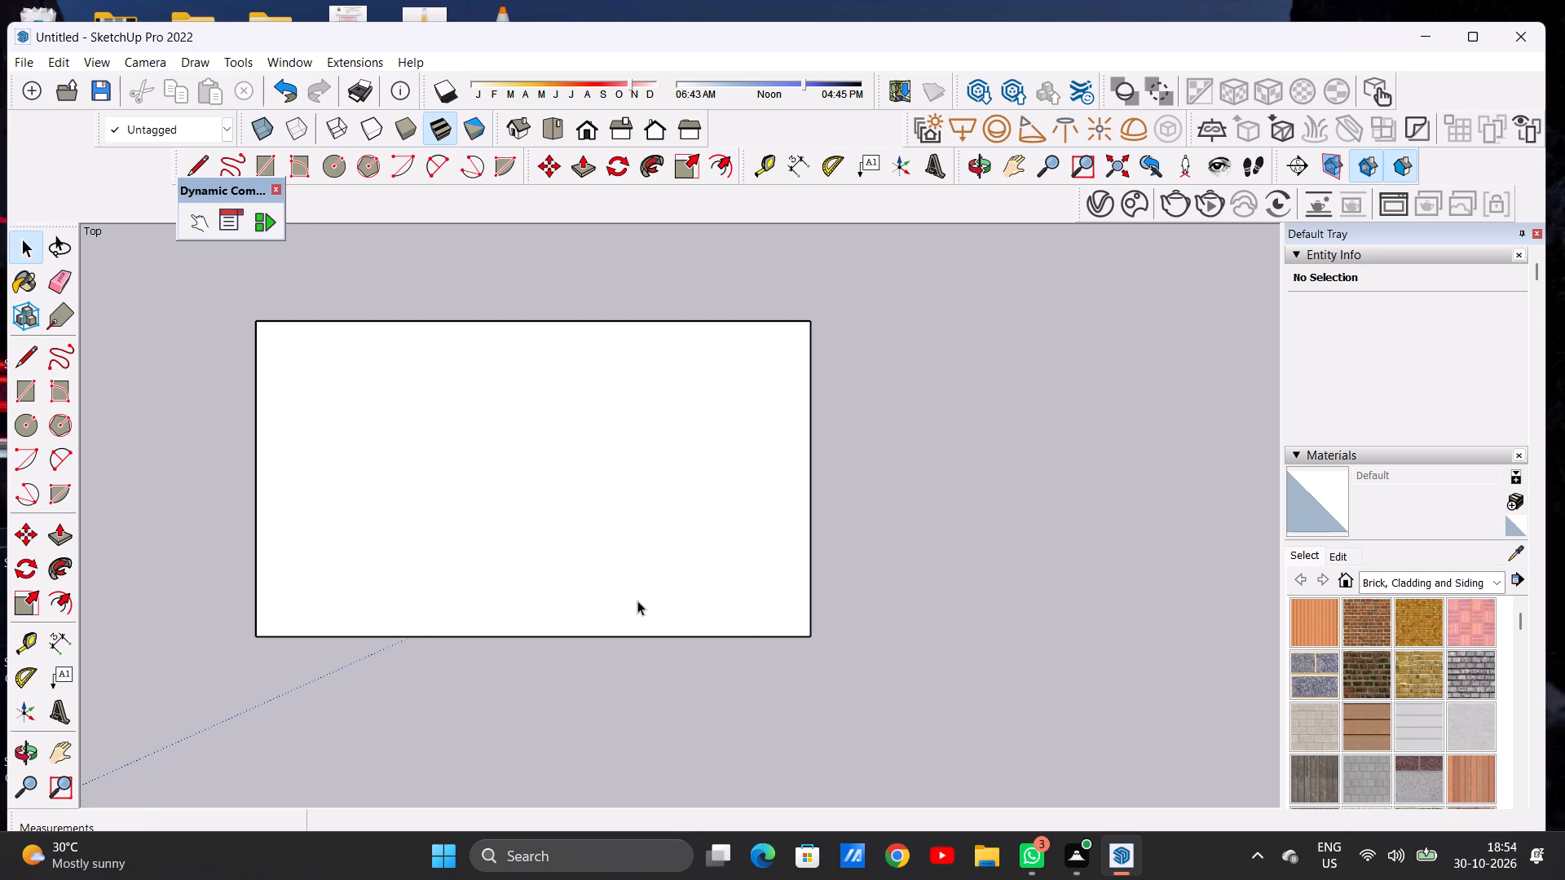
pyautogui.press('r')
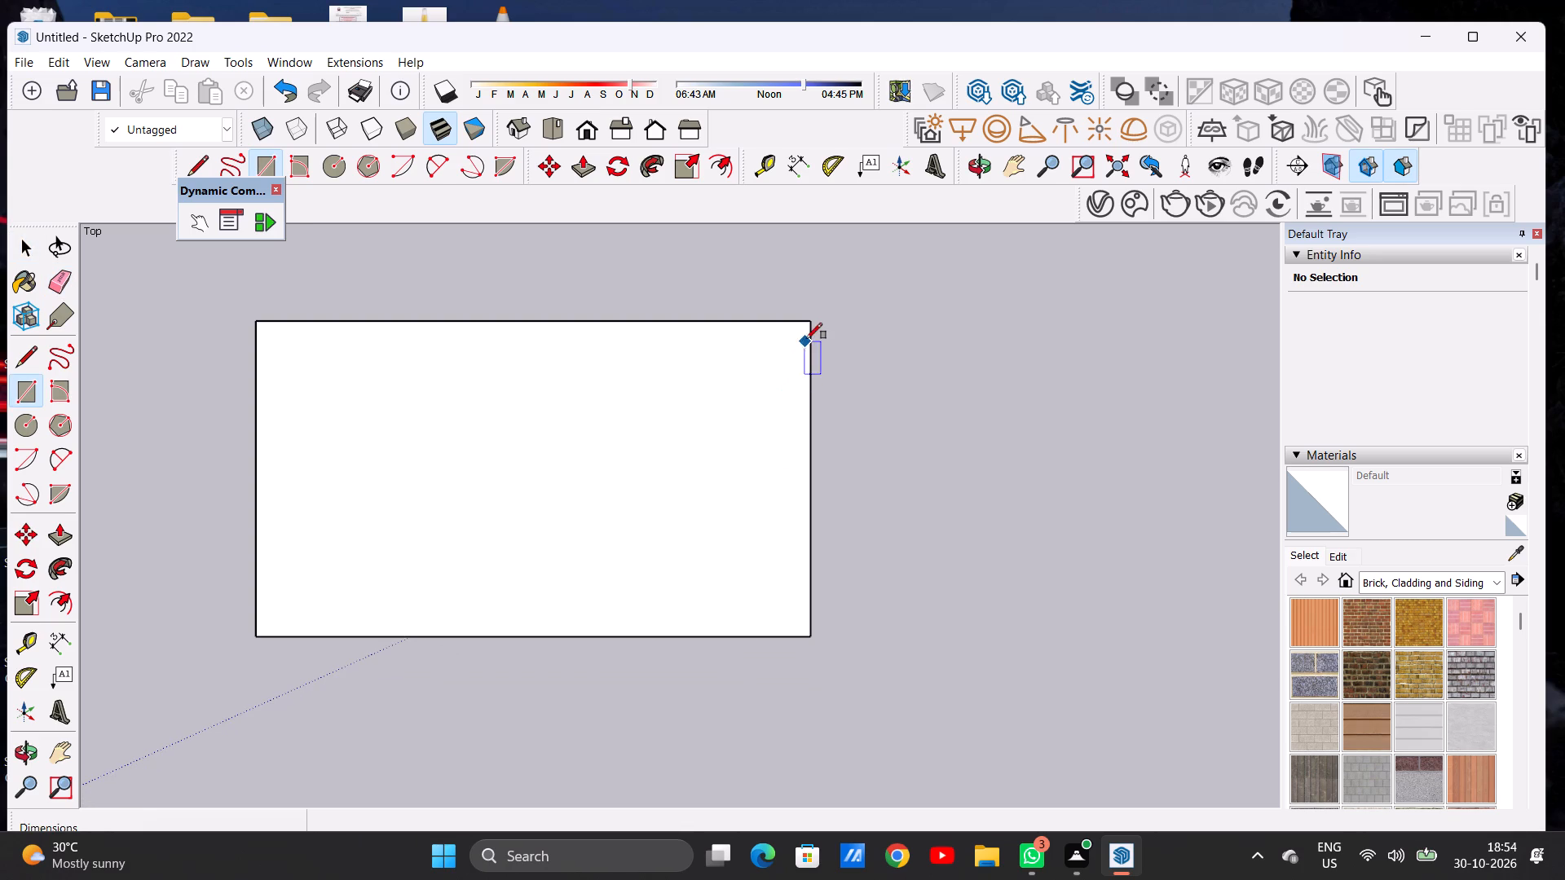
pyautogui.click(812, 321)
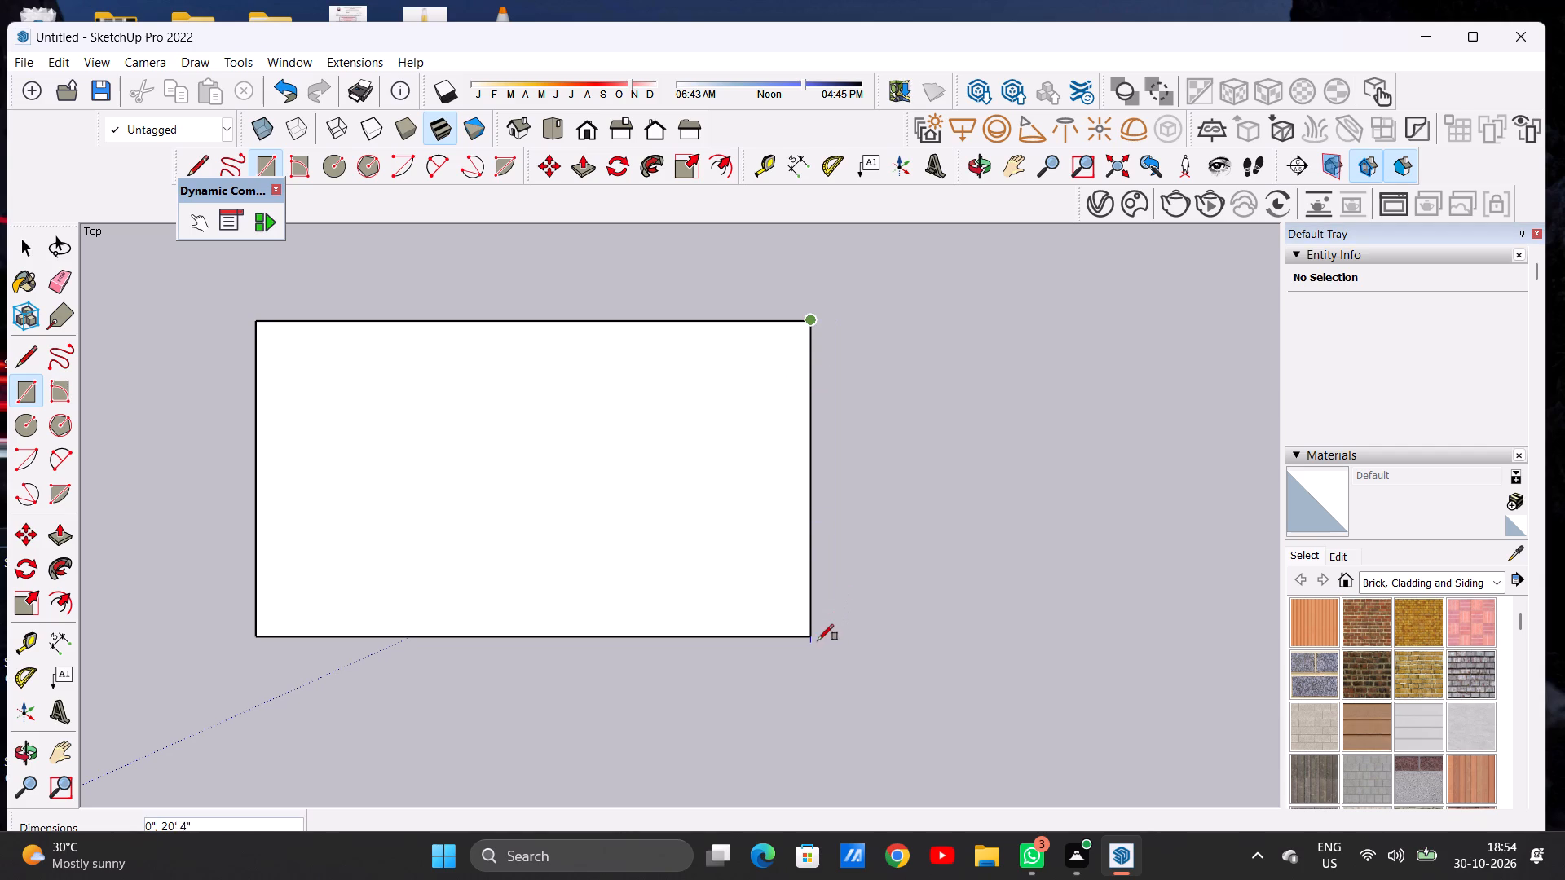
pyautogui.click(813, 636)
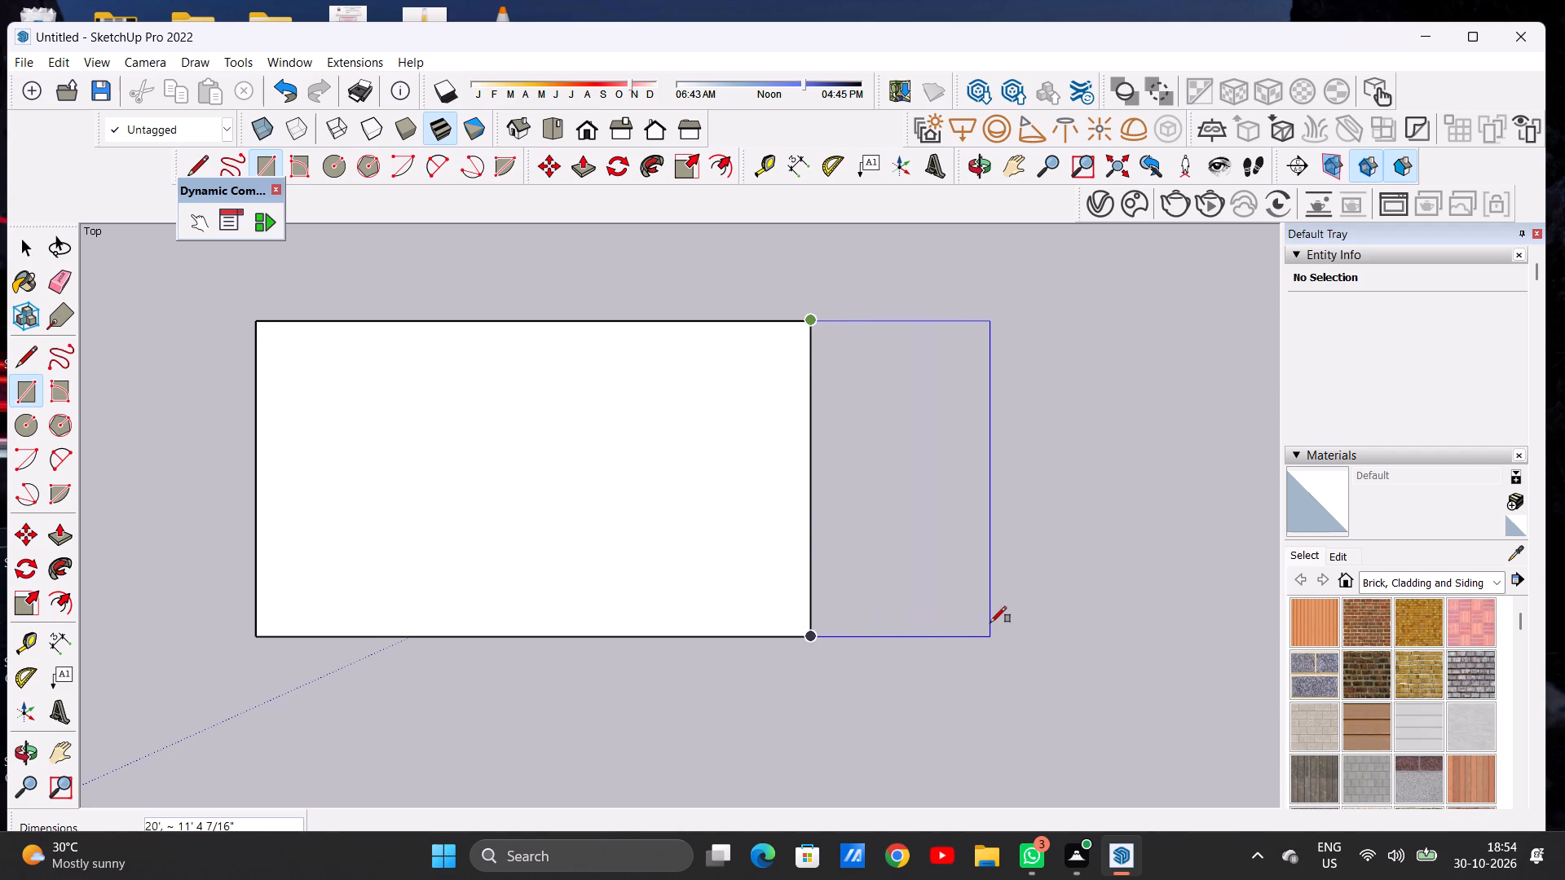
pyautogui.click(992, 630)
pyautogui.press('space')
# Erase the dividing edge between the base and the newly added rectangle to form one face.
pyautogui.write('E')
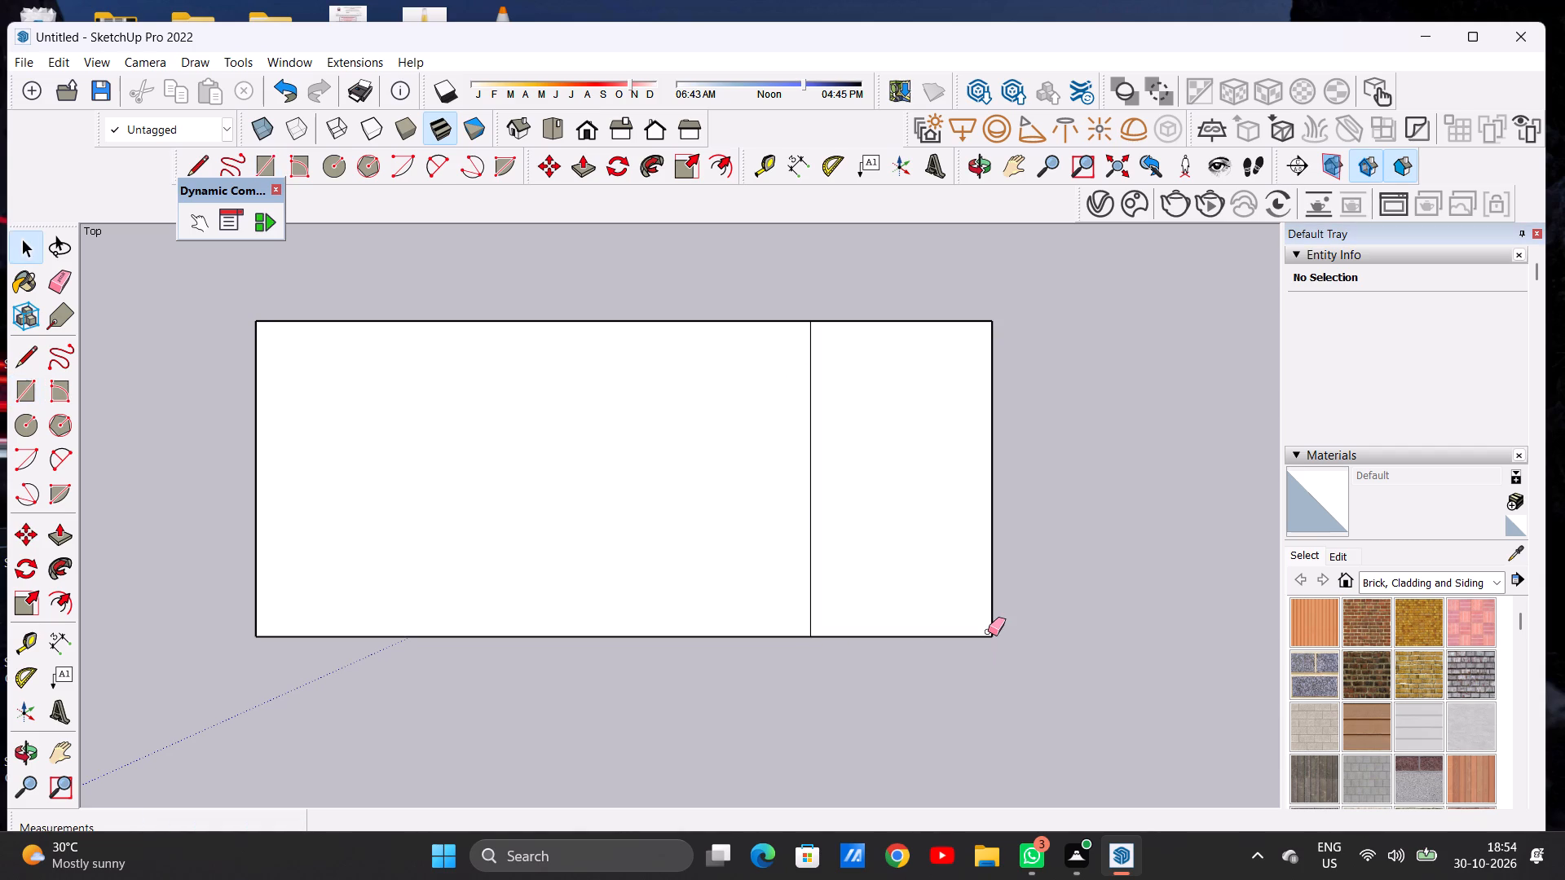
pyautogui.moveTo(810, 512); pyautogui.dragTo(805, 520)
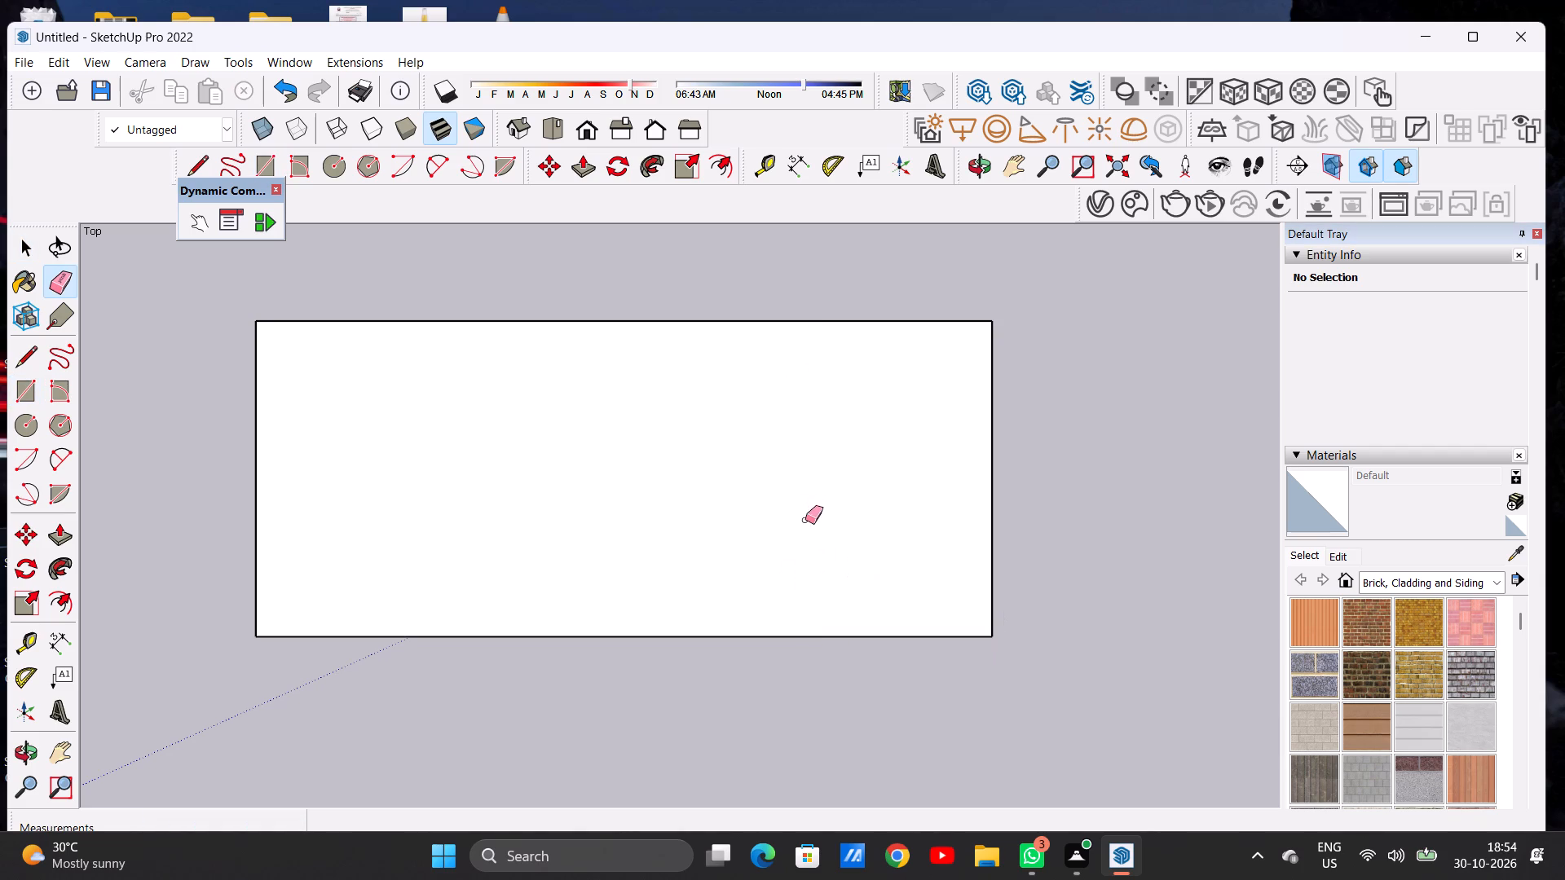
pyautogui.scroll(-12, 716, 627)
pyautogui.scroll(2, 697, 601)
pyautogui.scroll(-1, 697, 601)
pyautogui.scroll(12, 697, 601)
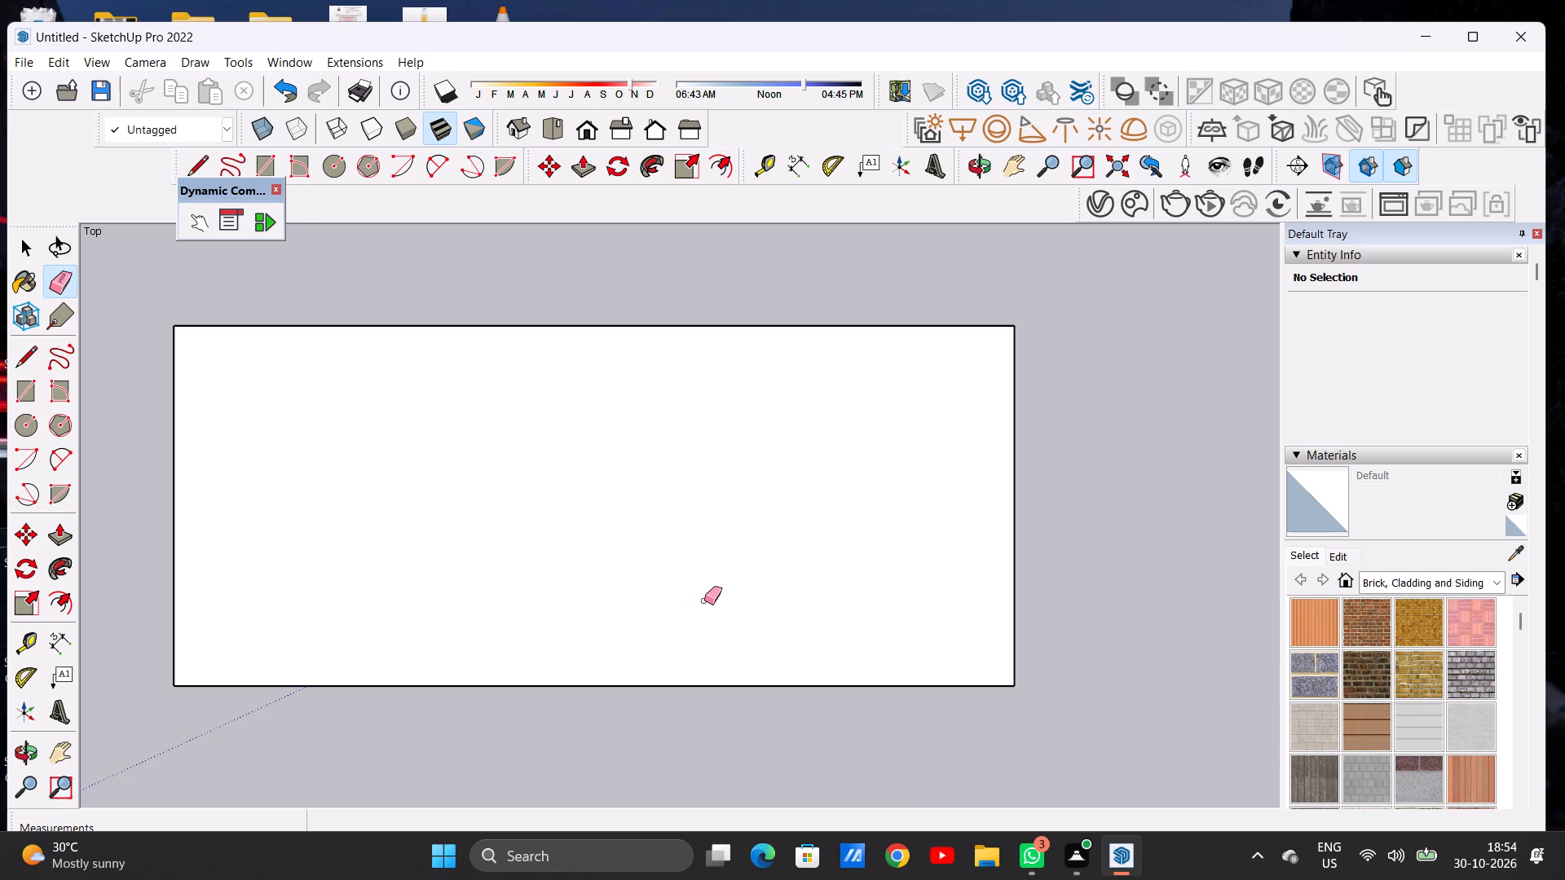
pyautogui.press('space')
# Draw an adjoining rectangle about 46' 8" by 5' 2" outward from the base's full upper edge.
pyautogui.scroll(-6, 649, 560)
pyautogui.scroll(3, 637, 551)
pyautogui.scroll(-2, 637, 554)
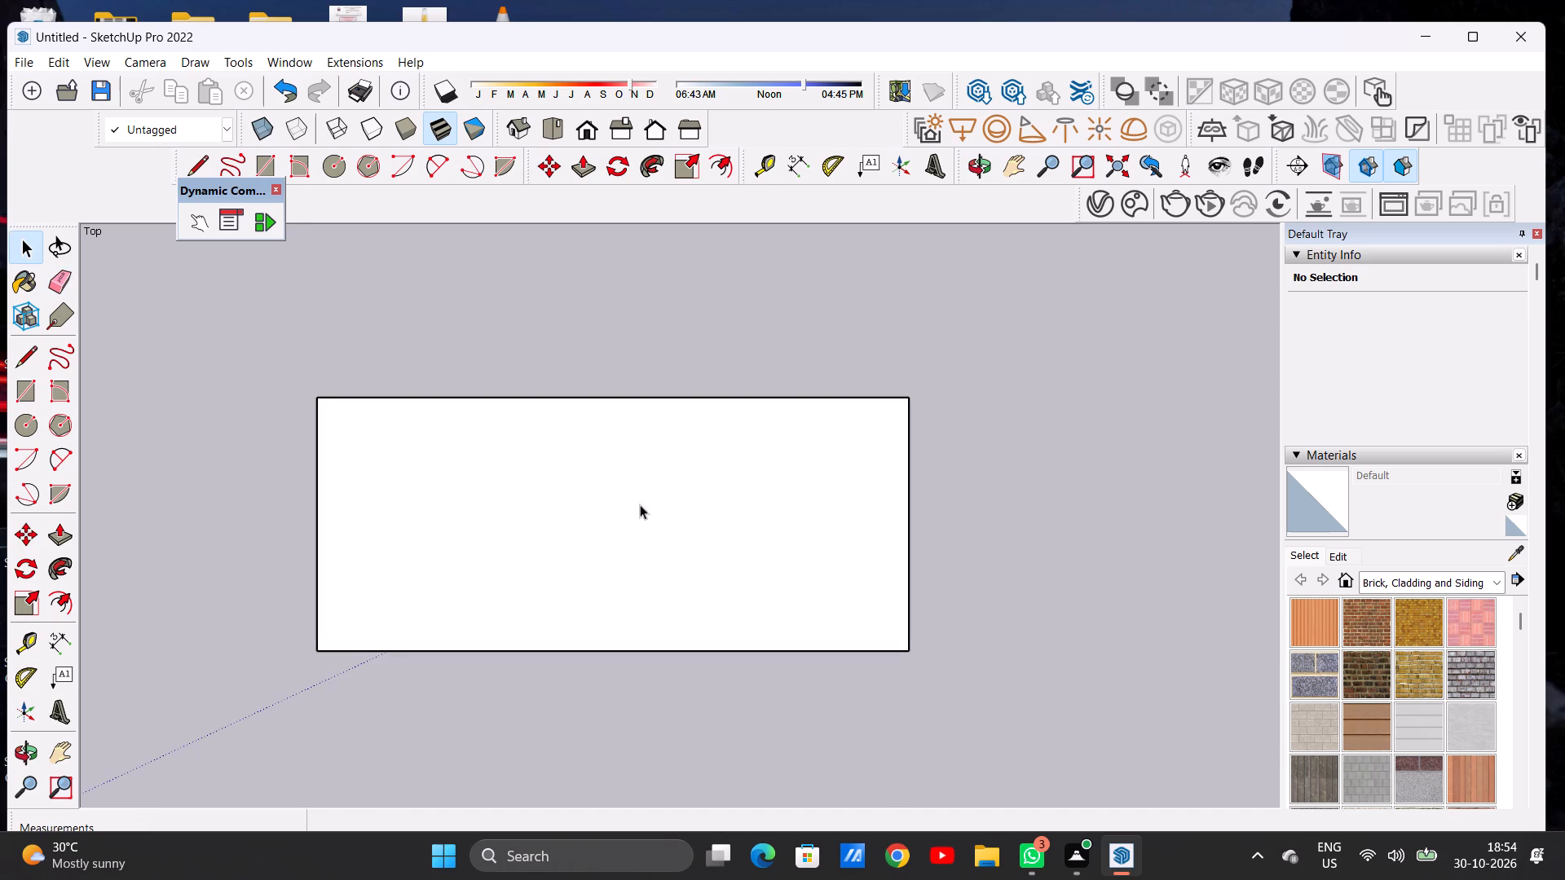
pyautogui.scroll(5, 635, 395)
pyautogui.scroll(-5, 643, 460)
pyautogui.scroll(1, 643, 461)
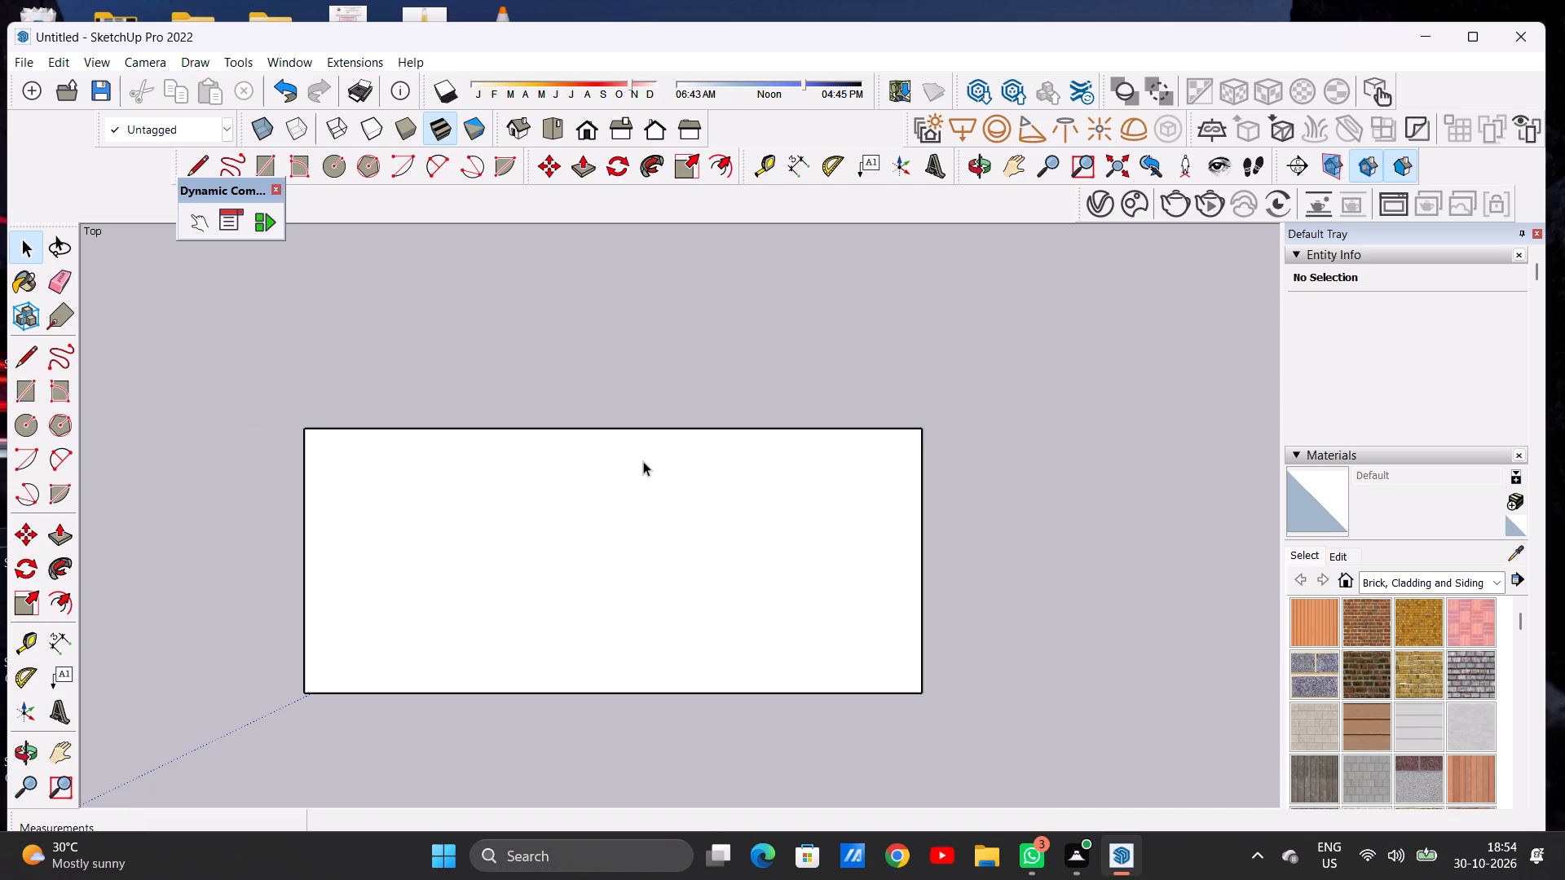
pyautogui.press('r')
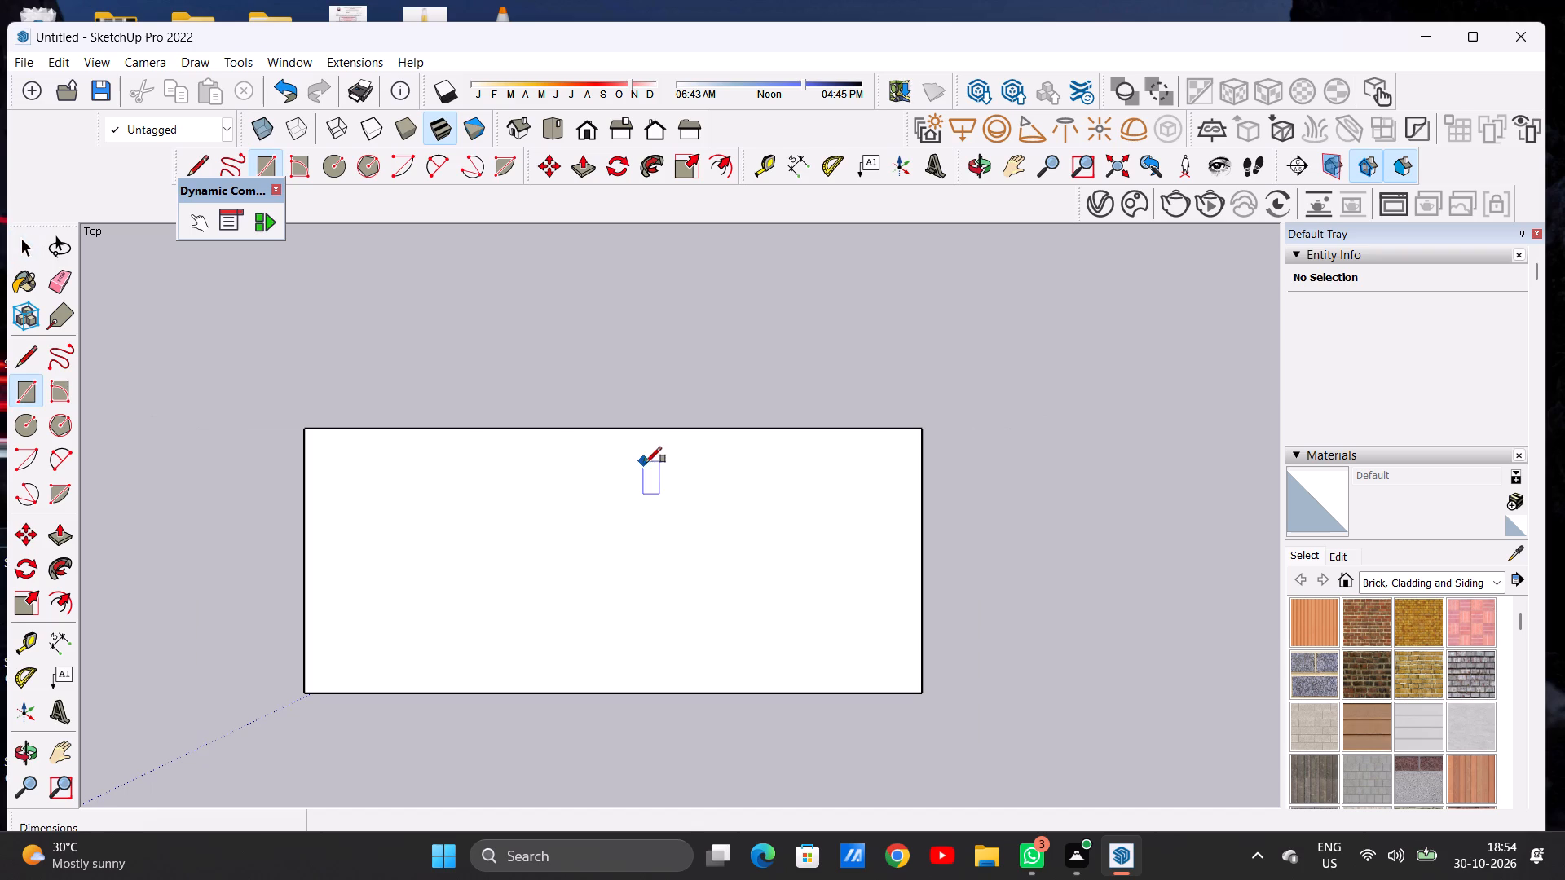
pyautogui.click(309, 433)
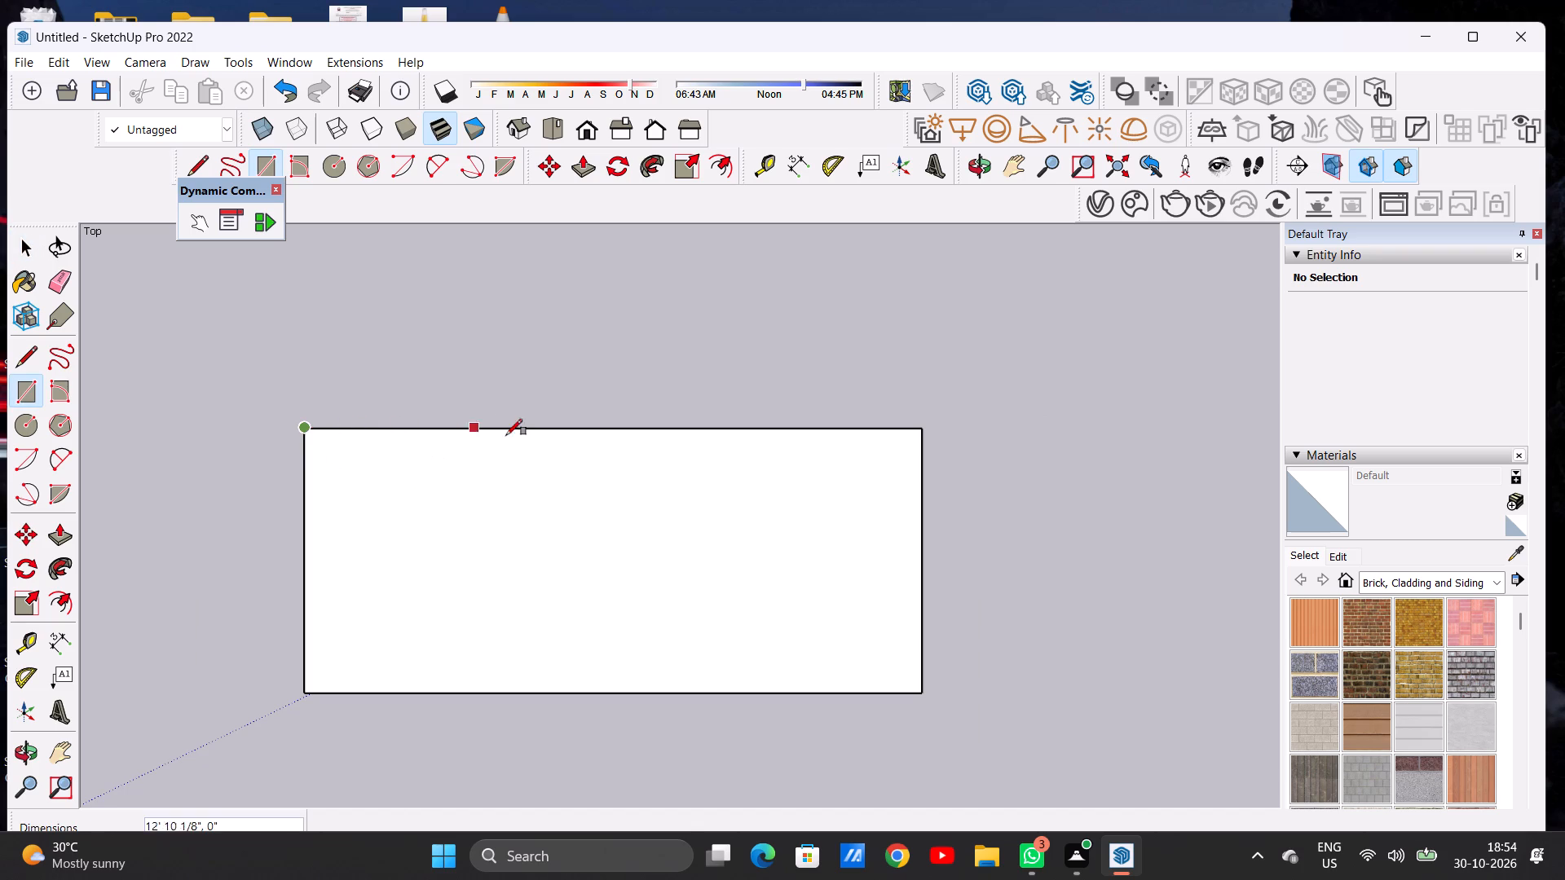
pyautogui.click(917, 429)
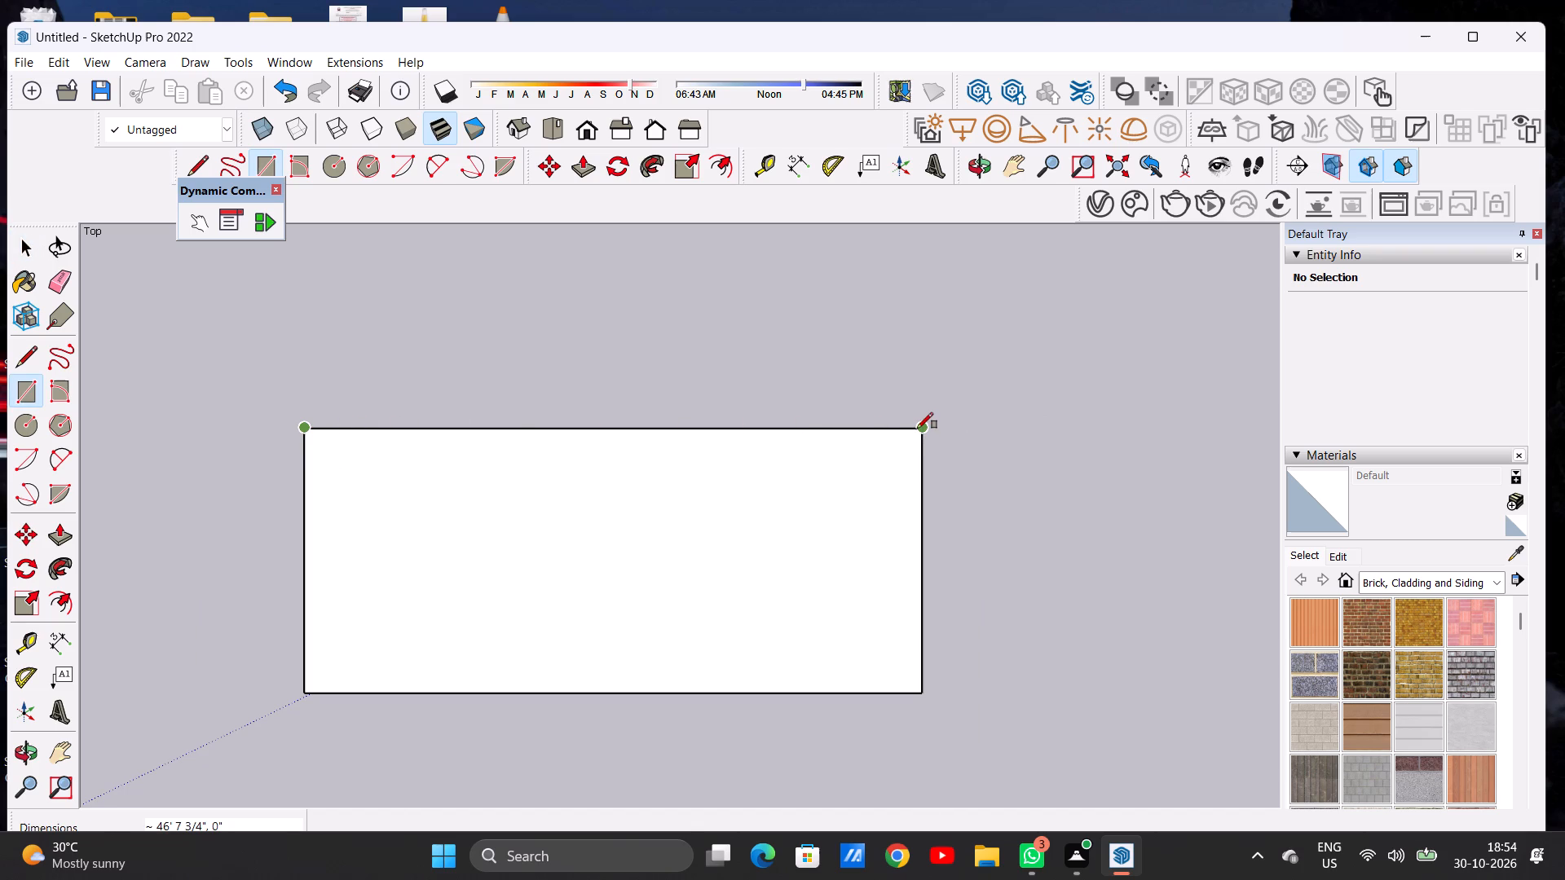
pyautogui.click(924, 360)
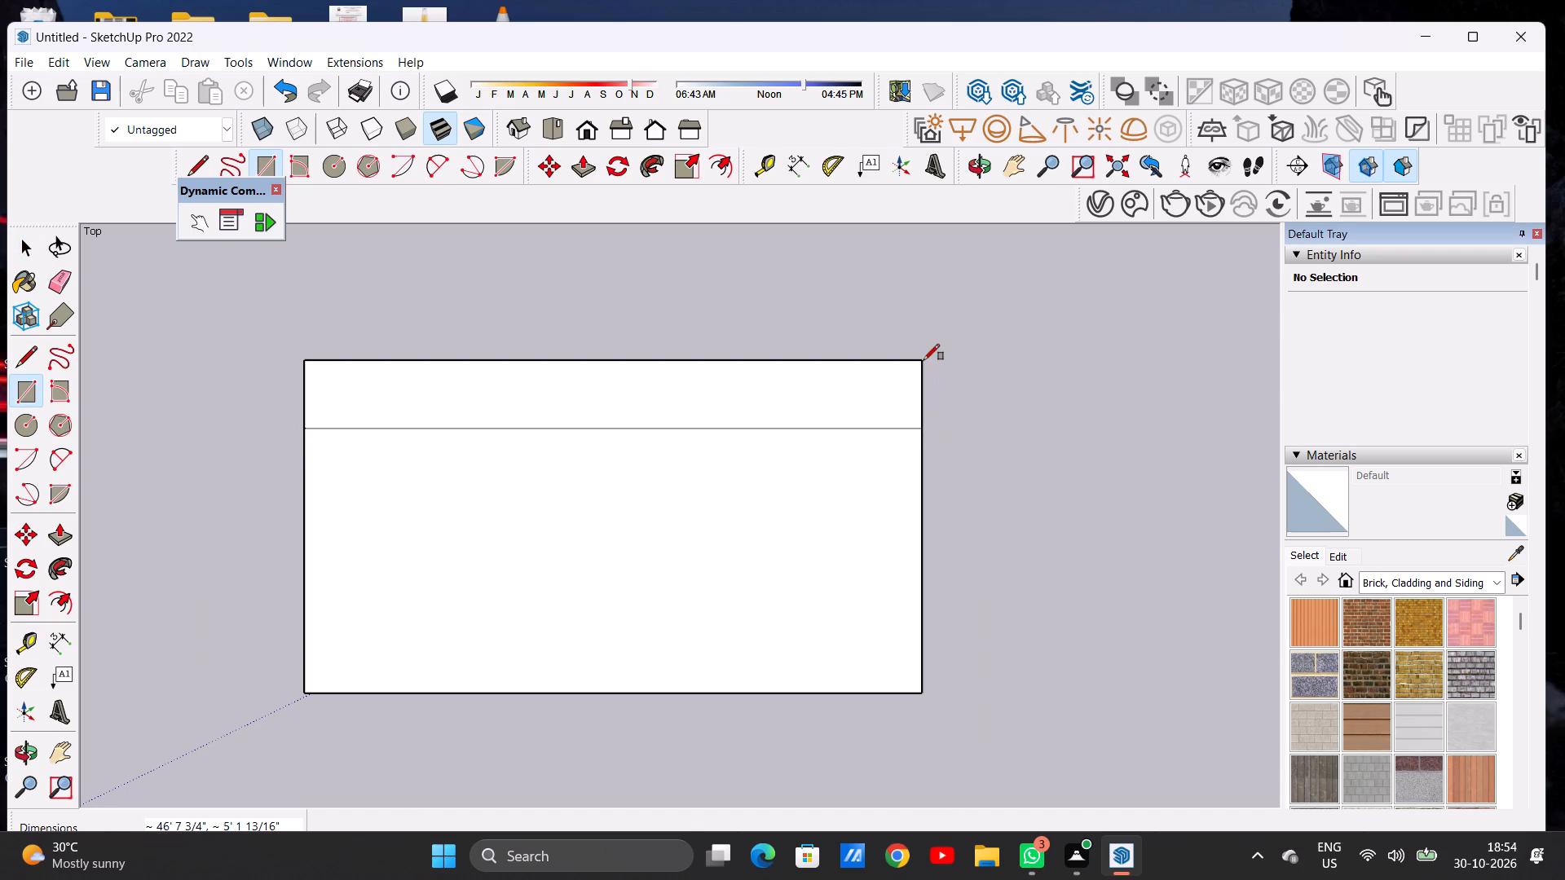
pyautogui.press('space')
# Erase the shared edge between the base and the new upper strip to merge them into one face.
pyautogui.write('E')
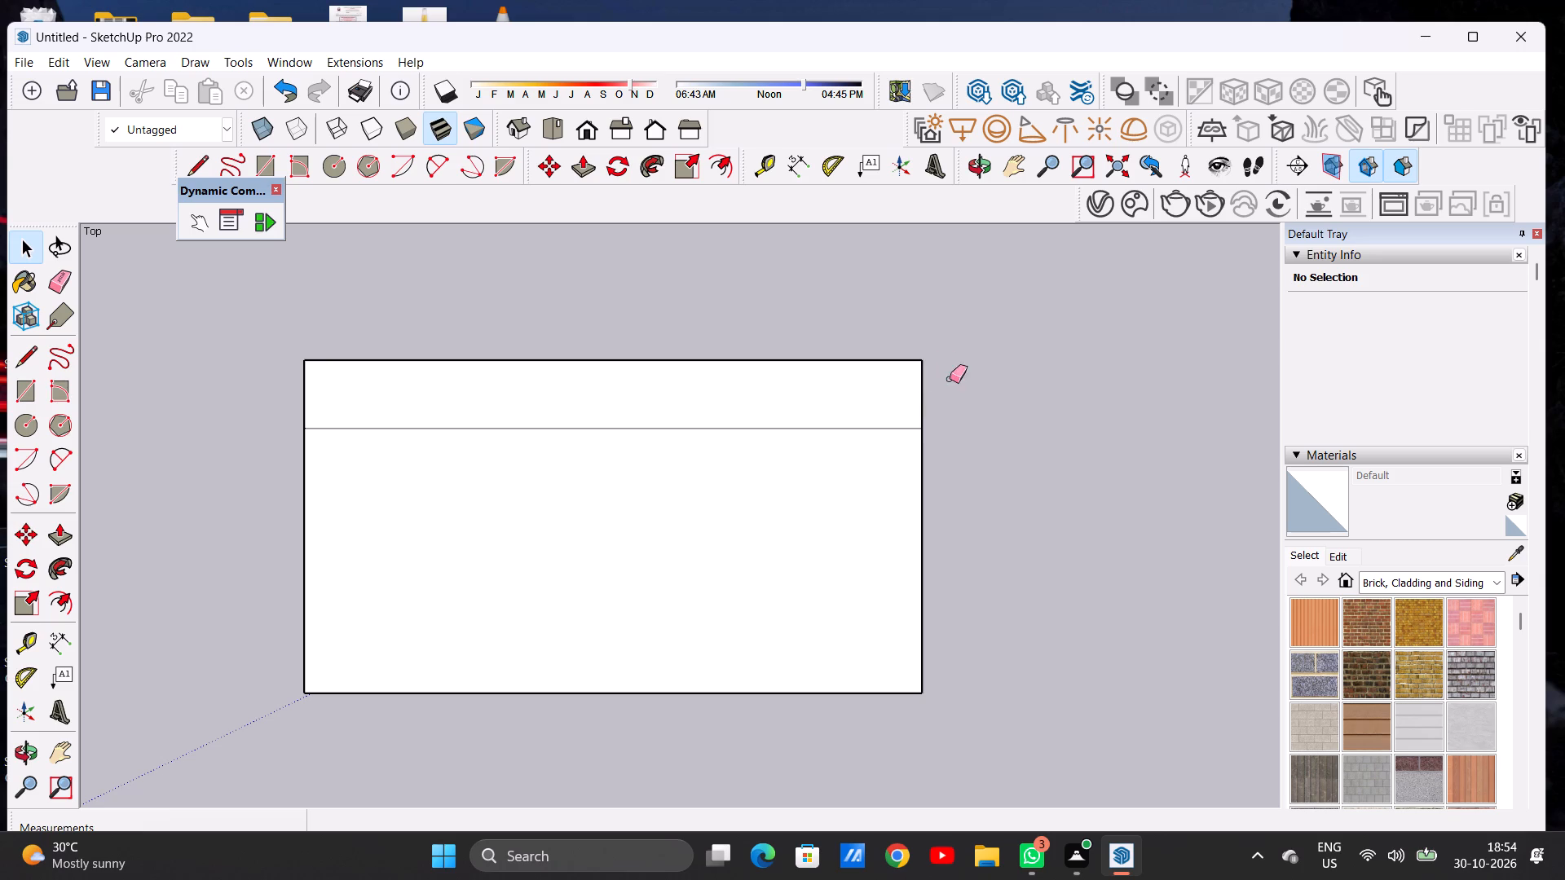
pyautogui.moveTo(793, 416); pyautogui.dragTo(790, 454)
pyautogui.scroll(-6, 631, 438)
pyautogui.scroll(-1, 774, 448)
pyautogui.scroll(2, 774, 449)
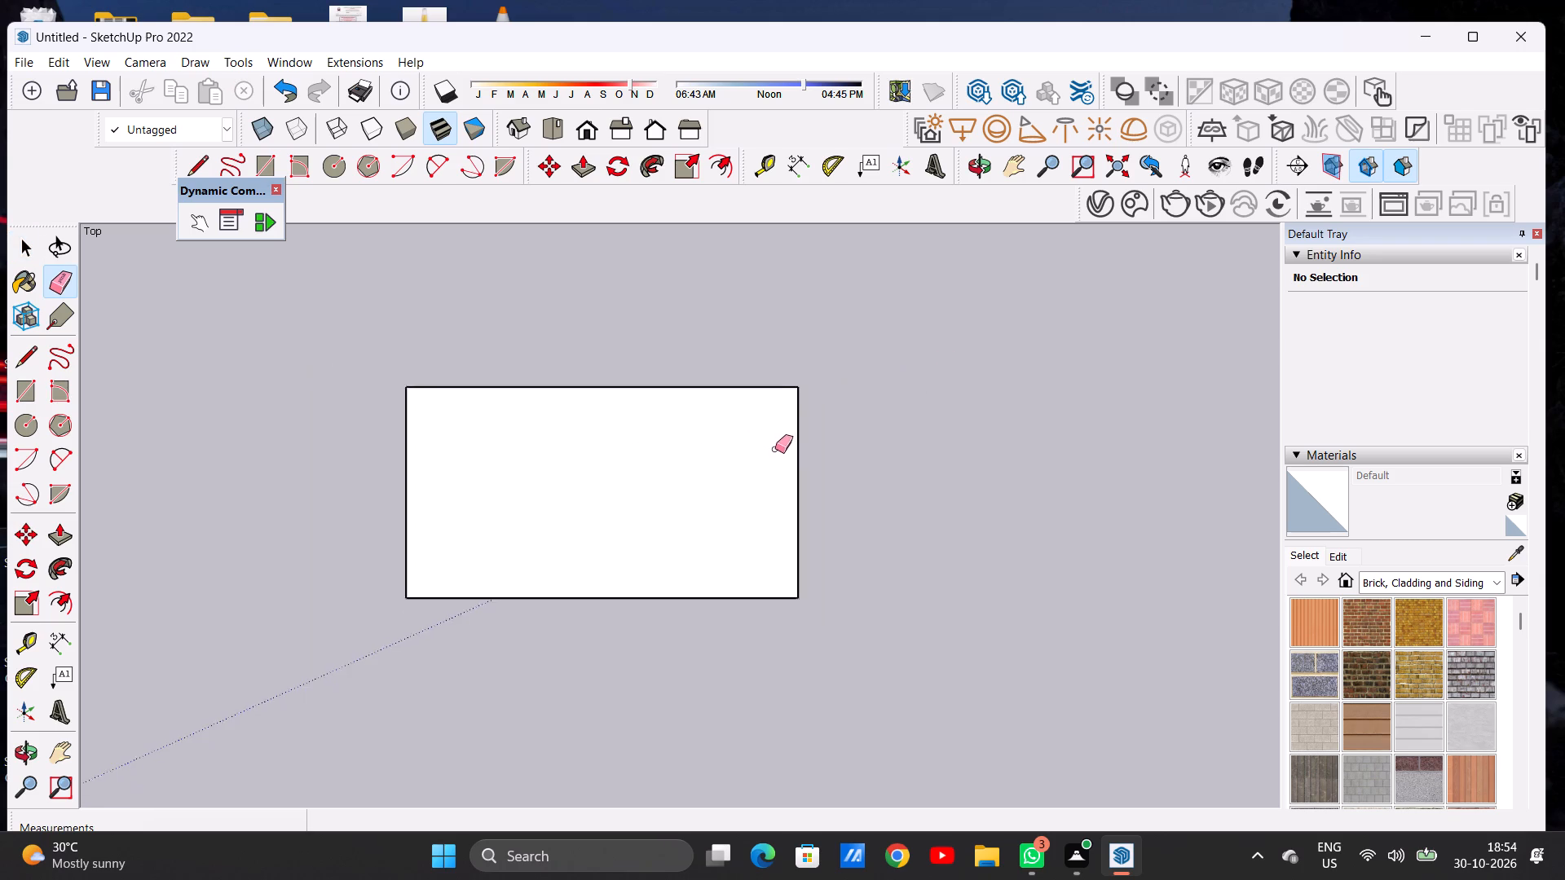
pyautogui.scroll(4, 775, 449)
pyautogui.press('space')
# Draw an adjoining rectangle about 25' 2" by 6' 11" outward from the enlarged base's full right edge.
pyautogui.write('R')
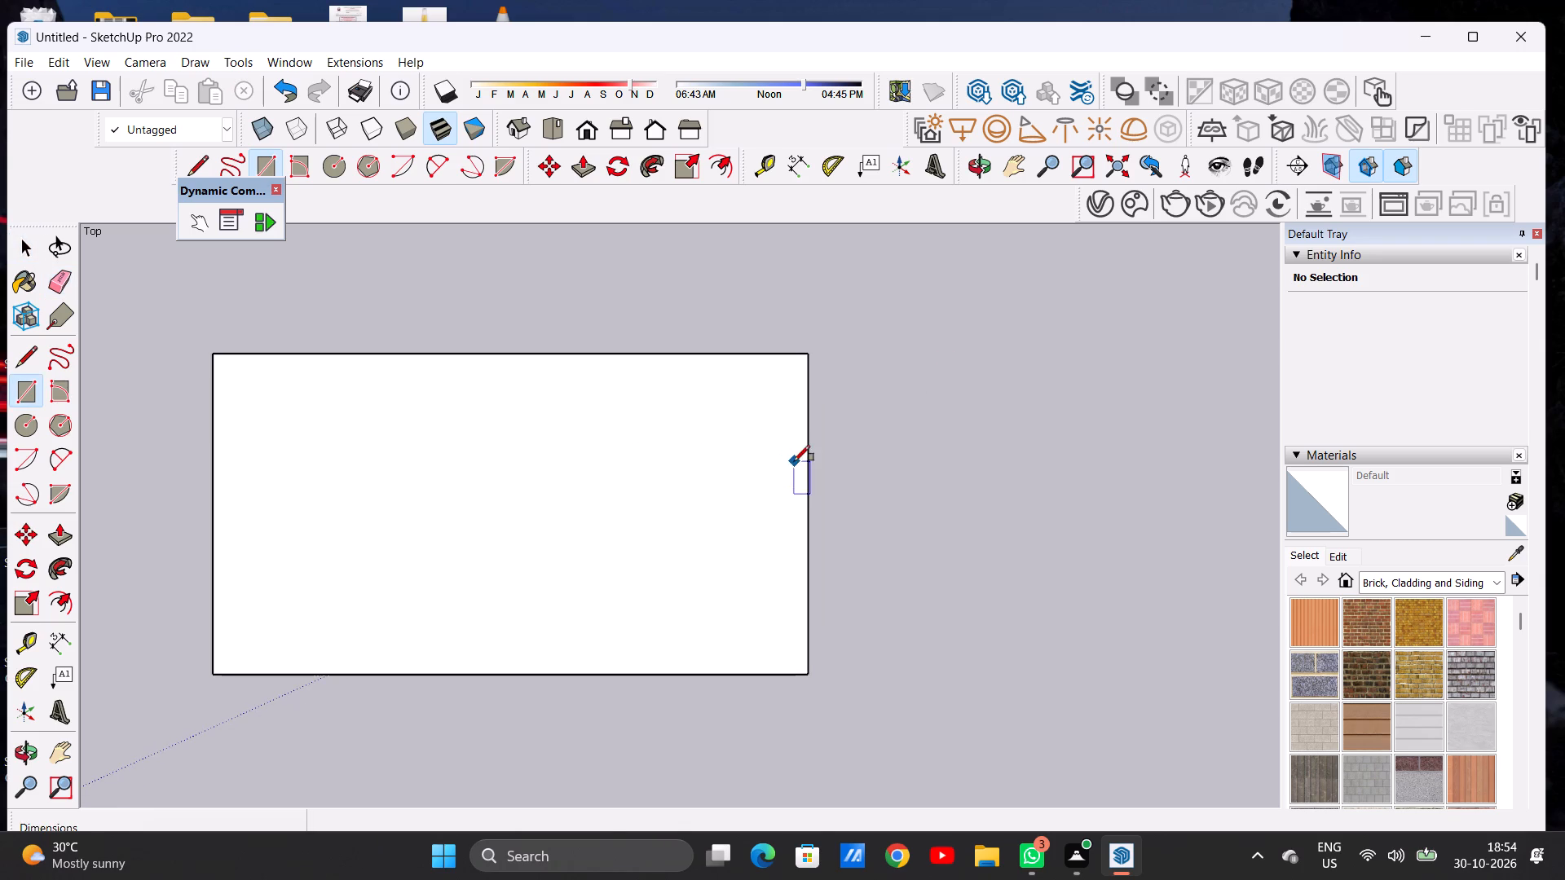
pyautogui.click(809, 356)
pyautogui.click(805, 675)
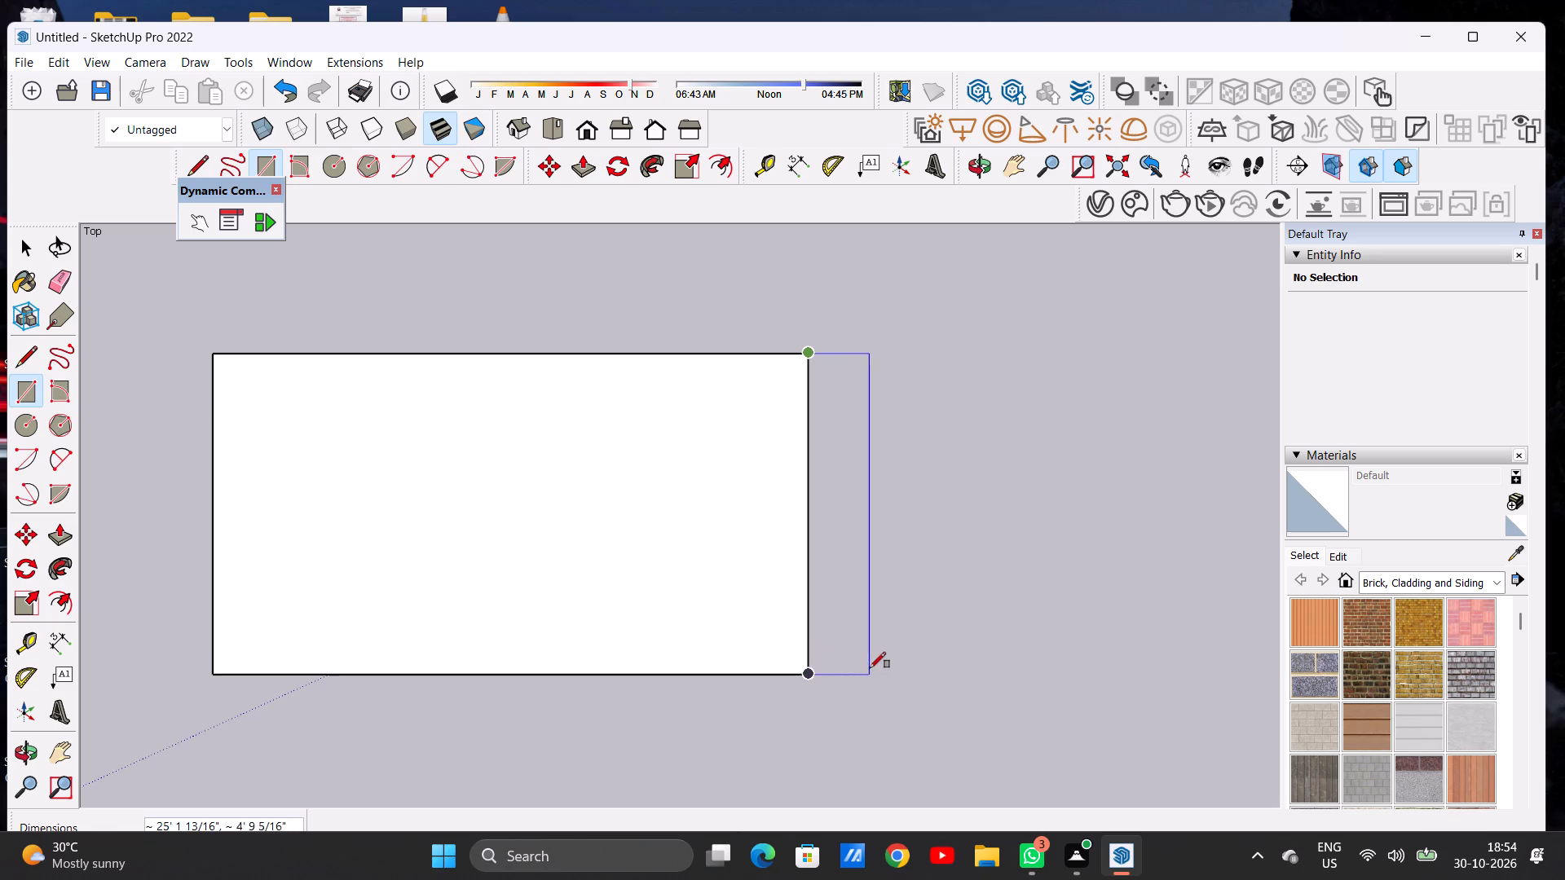
pyautogui.click(897, 669)
pyautogui.press('space')
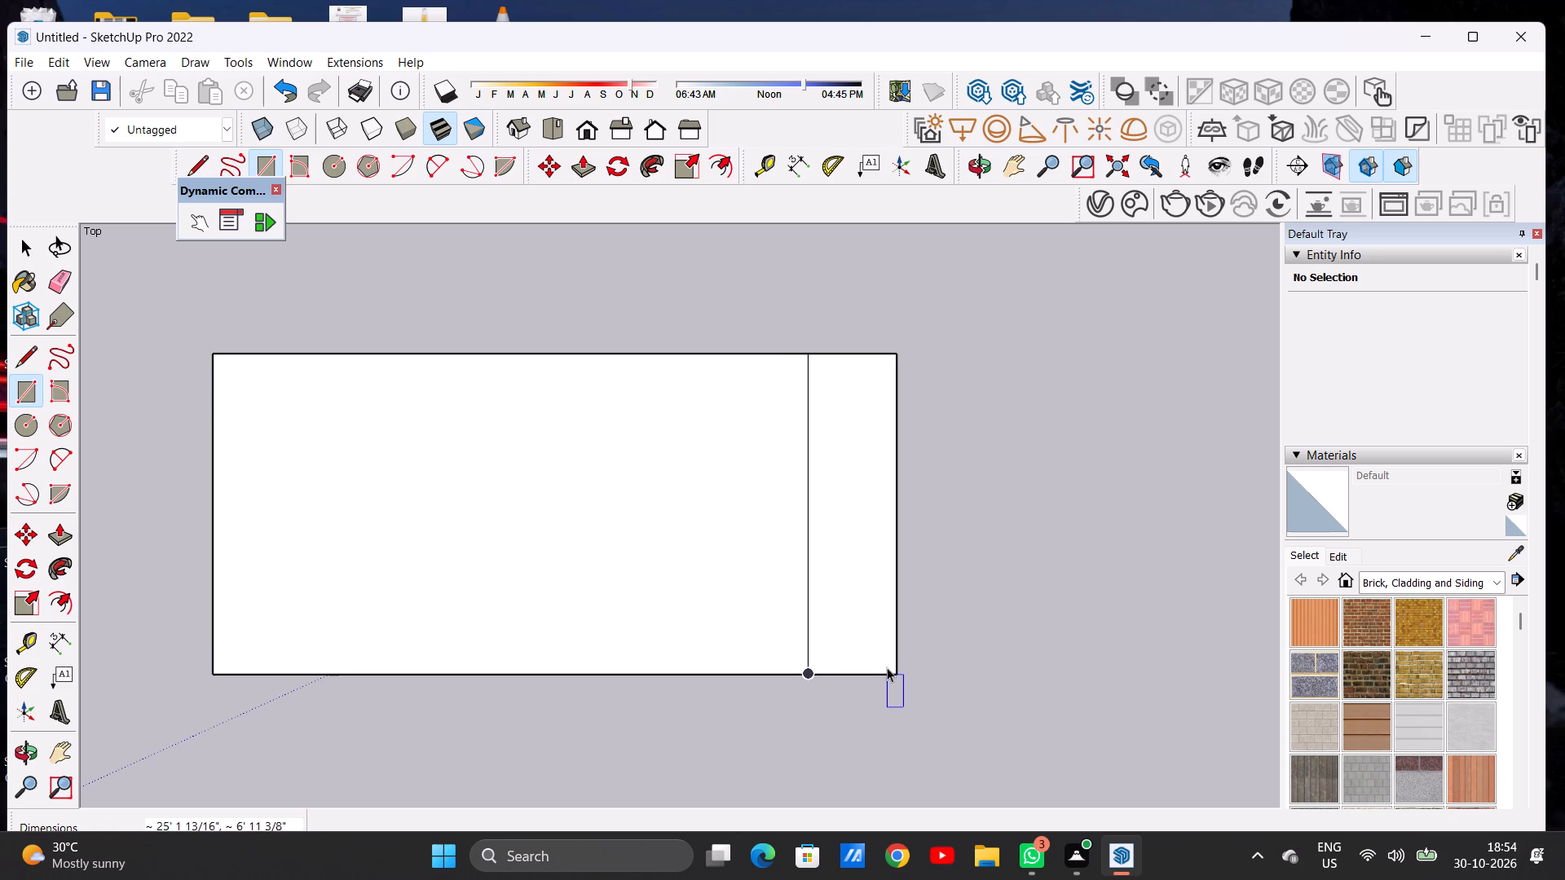
# Erase the dividing edge between the base and the new right-hand strip to form one face.
pyautogui.write('E')
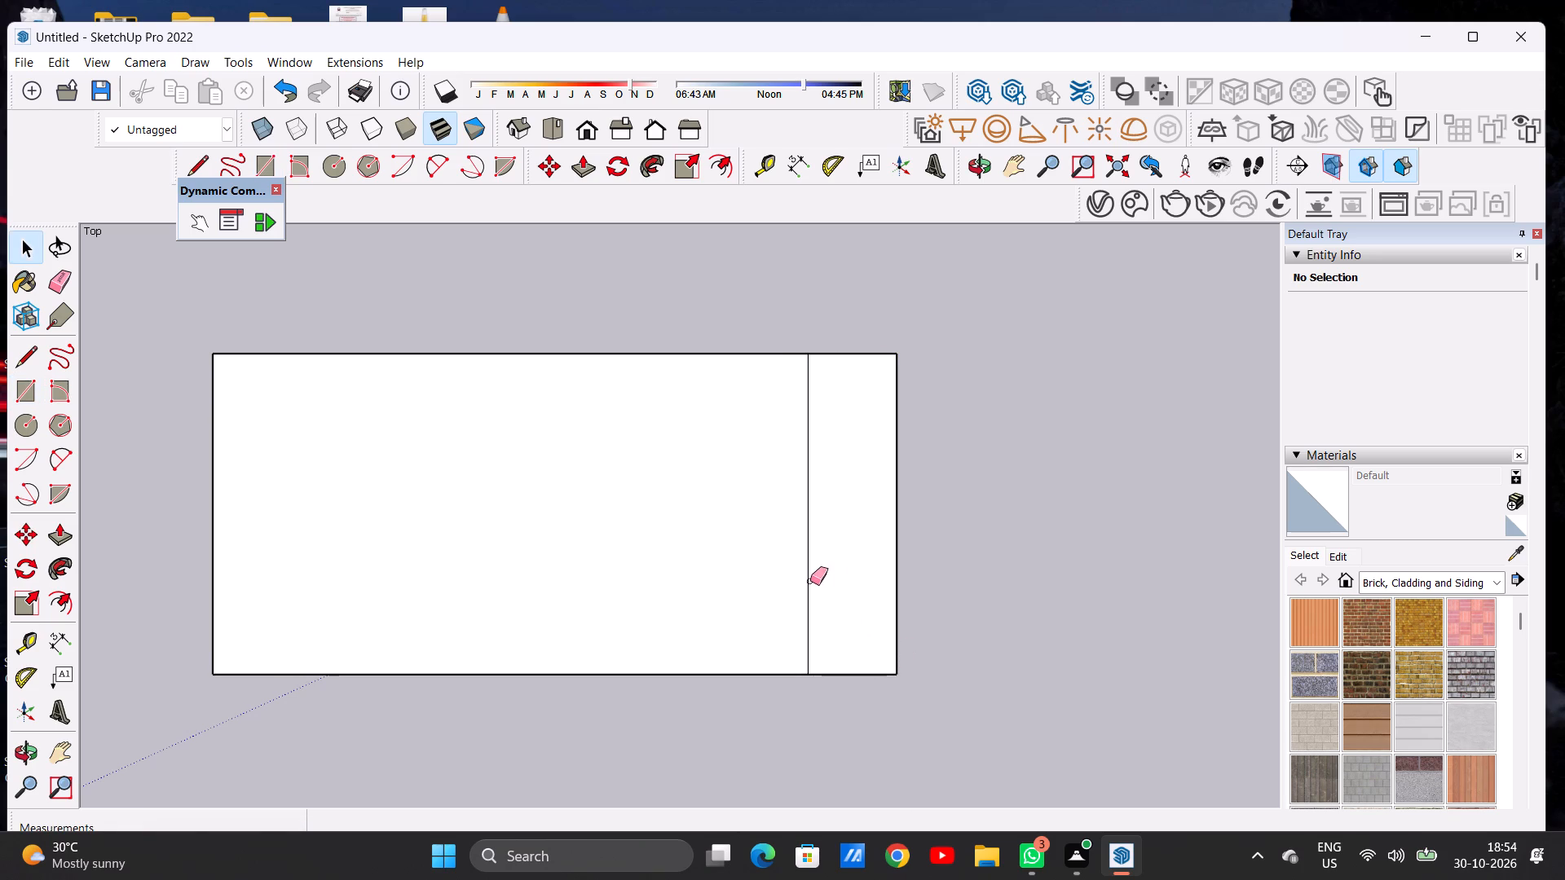
pyautogui.moveTo(809, 581); pyautogui.dragTo(782, 587)
pyautogui.scroll(-7, 824, 623)
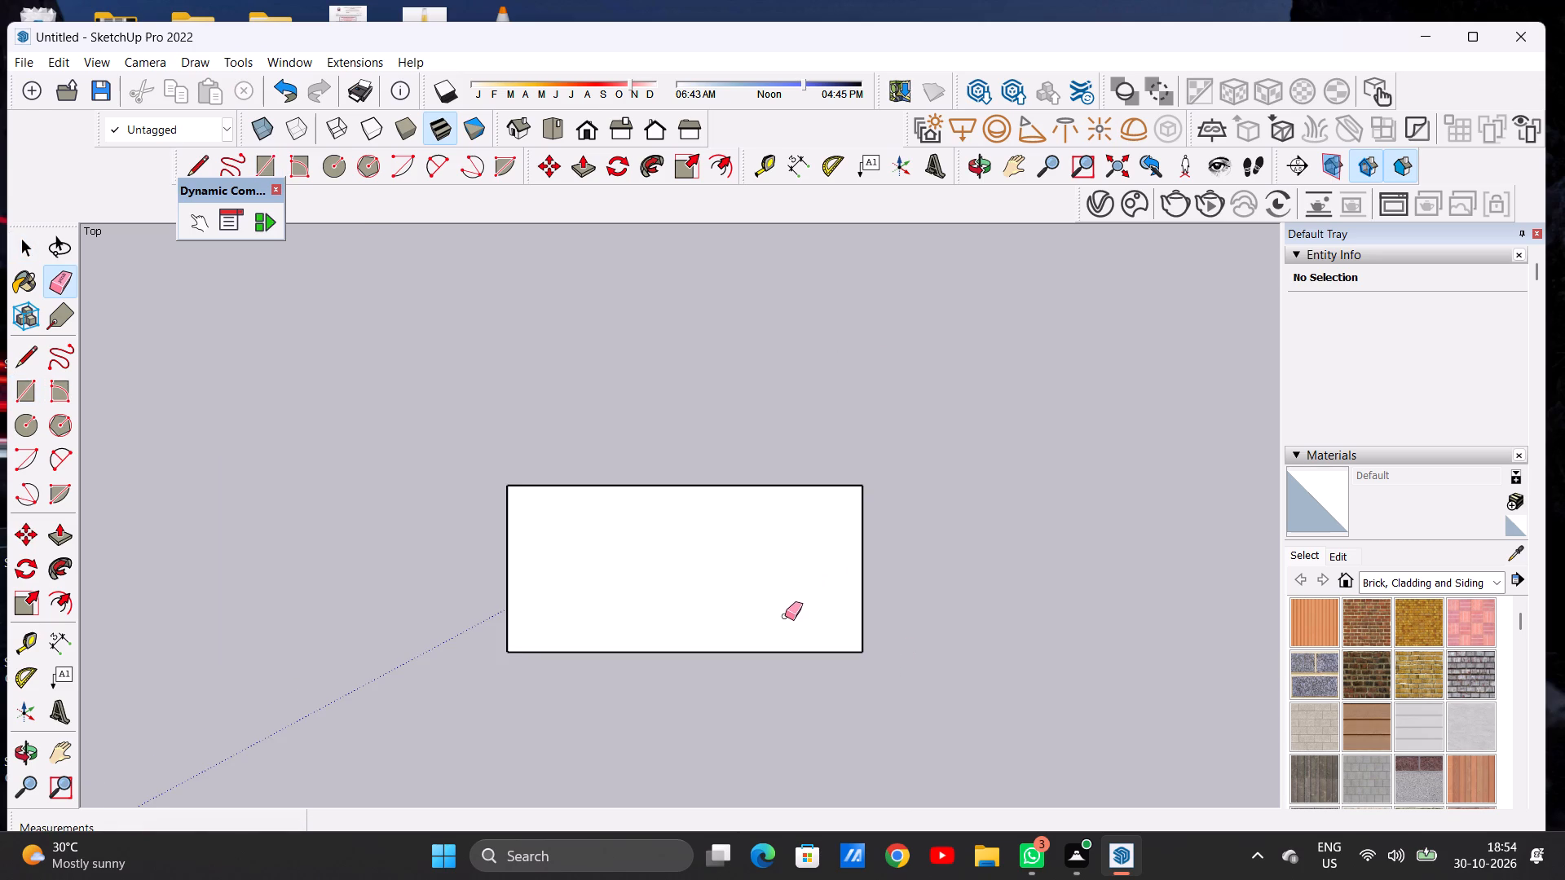
pyautogui.press('space')
# Extrude the merged base face upward into a thin slab with Push/Pull, working in a tilted 3D view.
pyautogui.scroll(4, 800, 635)
pyautogui.moveTo(767, 711); pyautogui.dragTo(763, 689, button='middle')
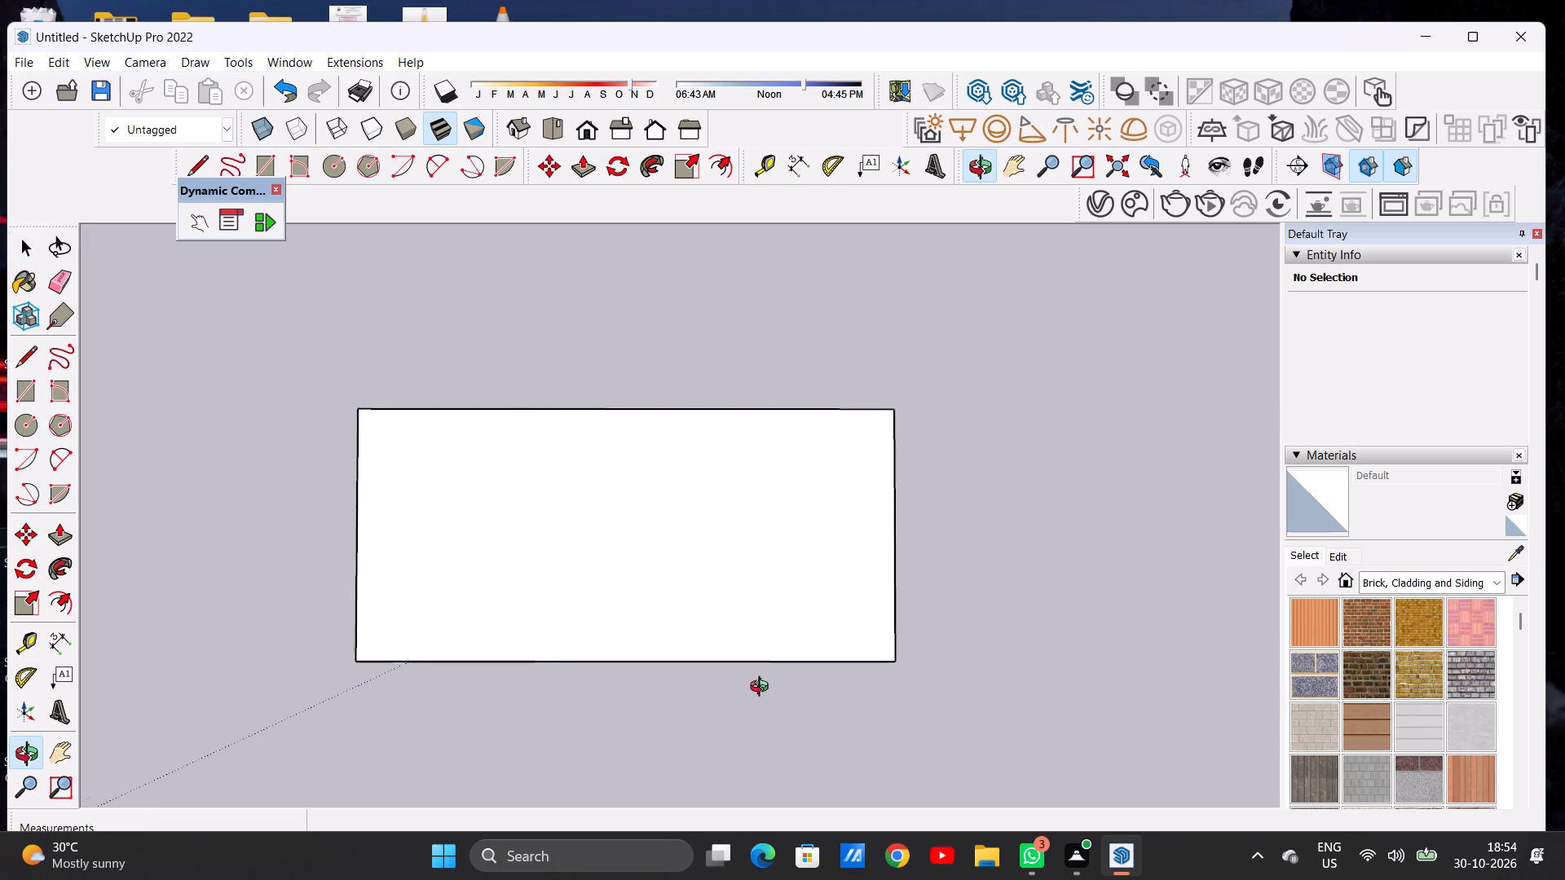
pyautogui.moveTo(763, 689); pyautogui.dragTo(705, 496, button='middle')
pyautogui.scroll(-5, 831, 595)
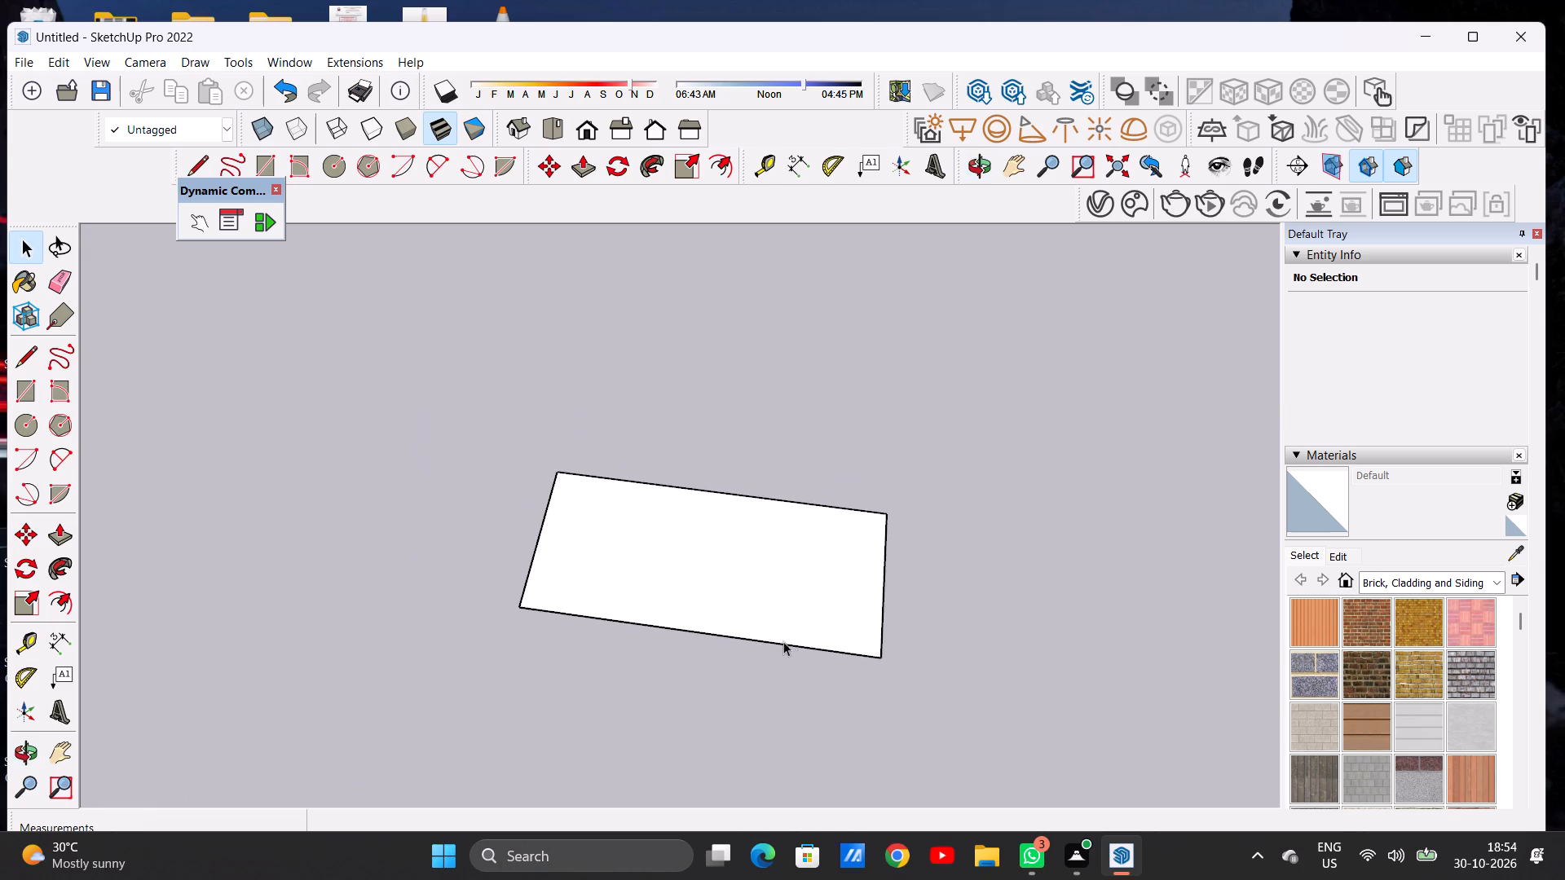
pyautogui.moveTo(758, 648); pyautogui.dragTo(769, 638, button='middle')
pyautogui.scroll(2, 824, 627)
pyautogui.scroll(-1, 824, 627)
pyautogui.scroll(3, 824, 627)
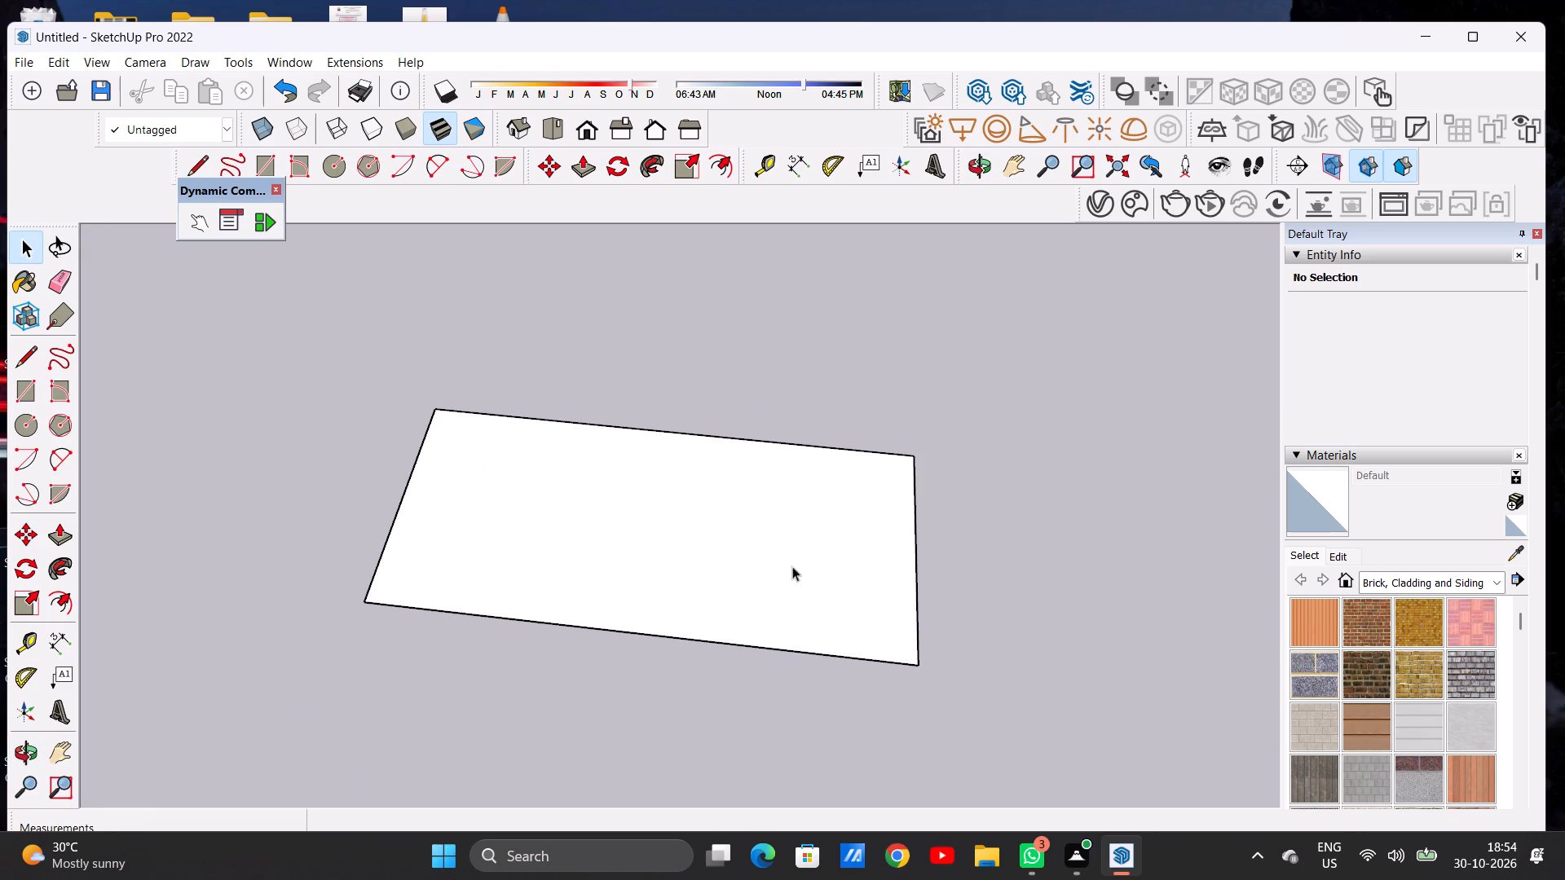
pyautogui.click(579, 123)
pyautogui.scroll(-5, 582, 402)
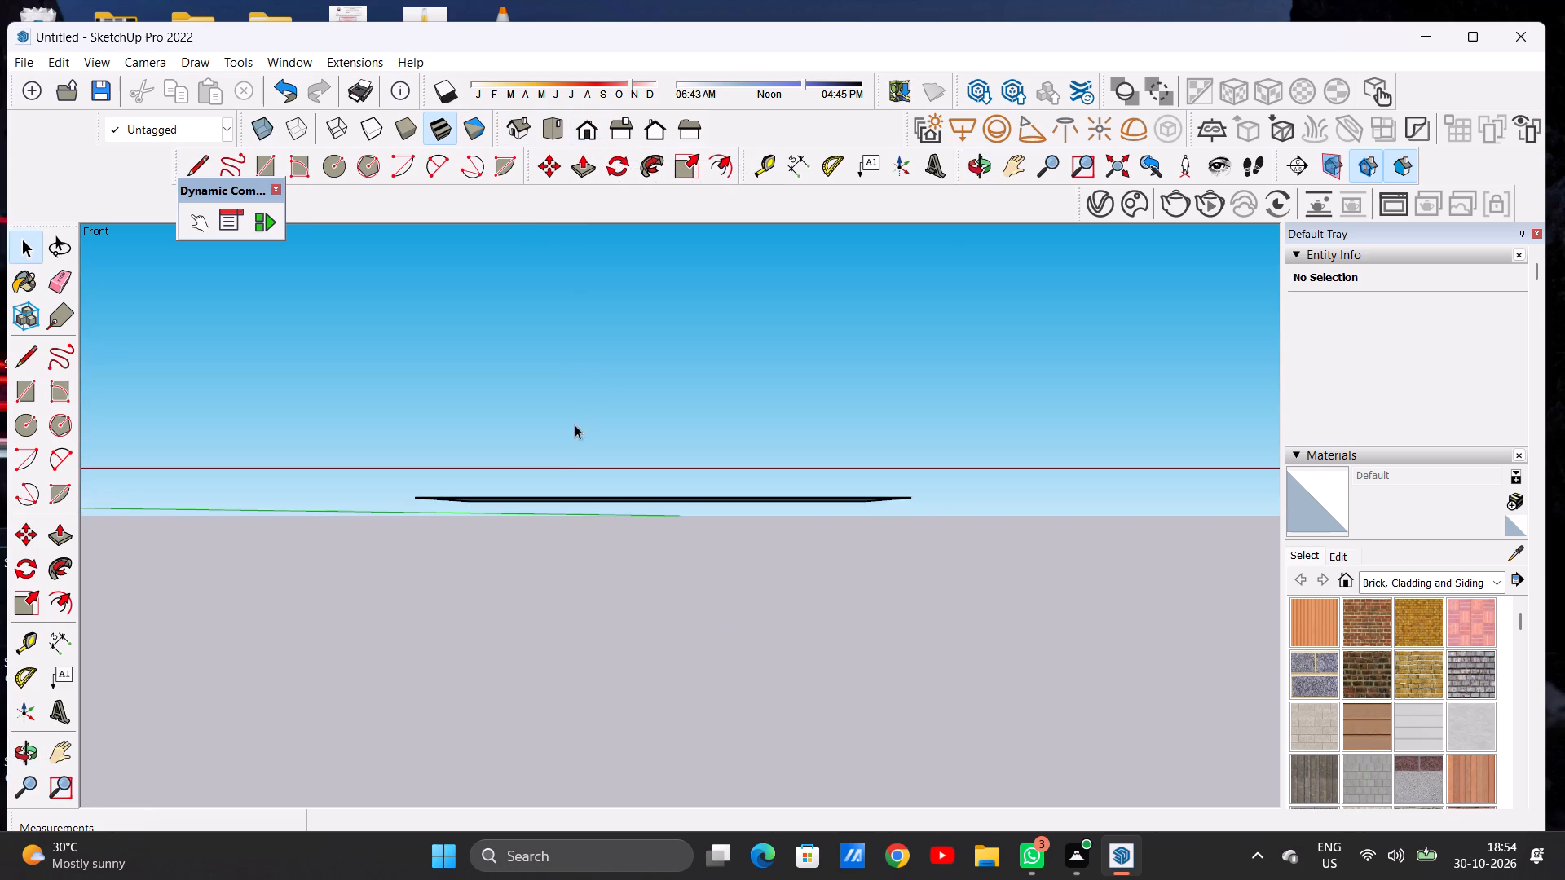
pyautogui.moveTo(595, 426); pyautogui.dragTo(593, 565, button='middle')
pyautogui.moveTo(611, 491); pyautogui.dragTo(594, 611, button='middle')
pyautogui.moveTo(703, 491); pyautogui.dragTo(703, 517, button='middle')
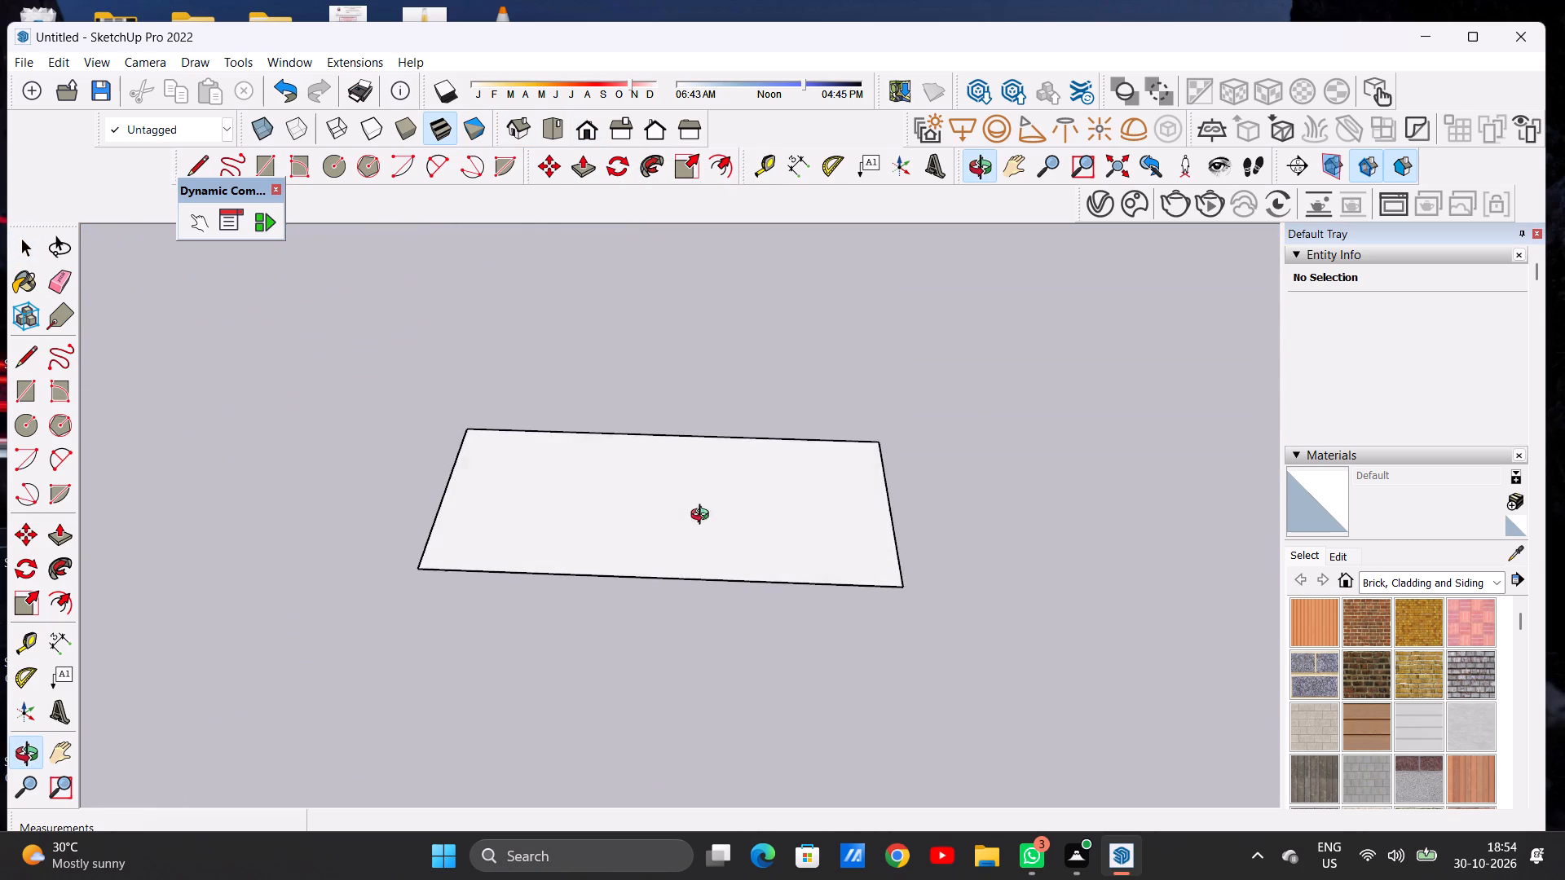
pyautogui.moveTo(703, 517); pyautogui.dragTo(705, 529, button='middle')
pyautogui.scroll(3, 734, 559)
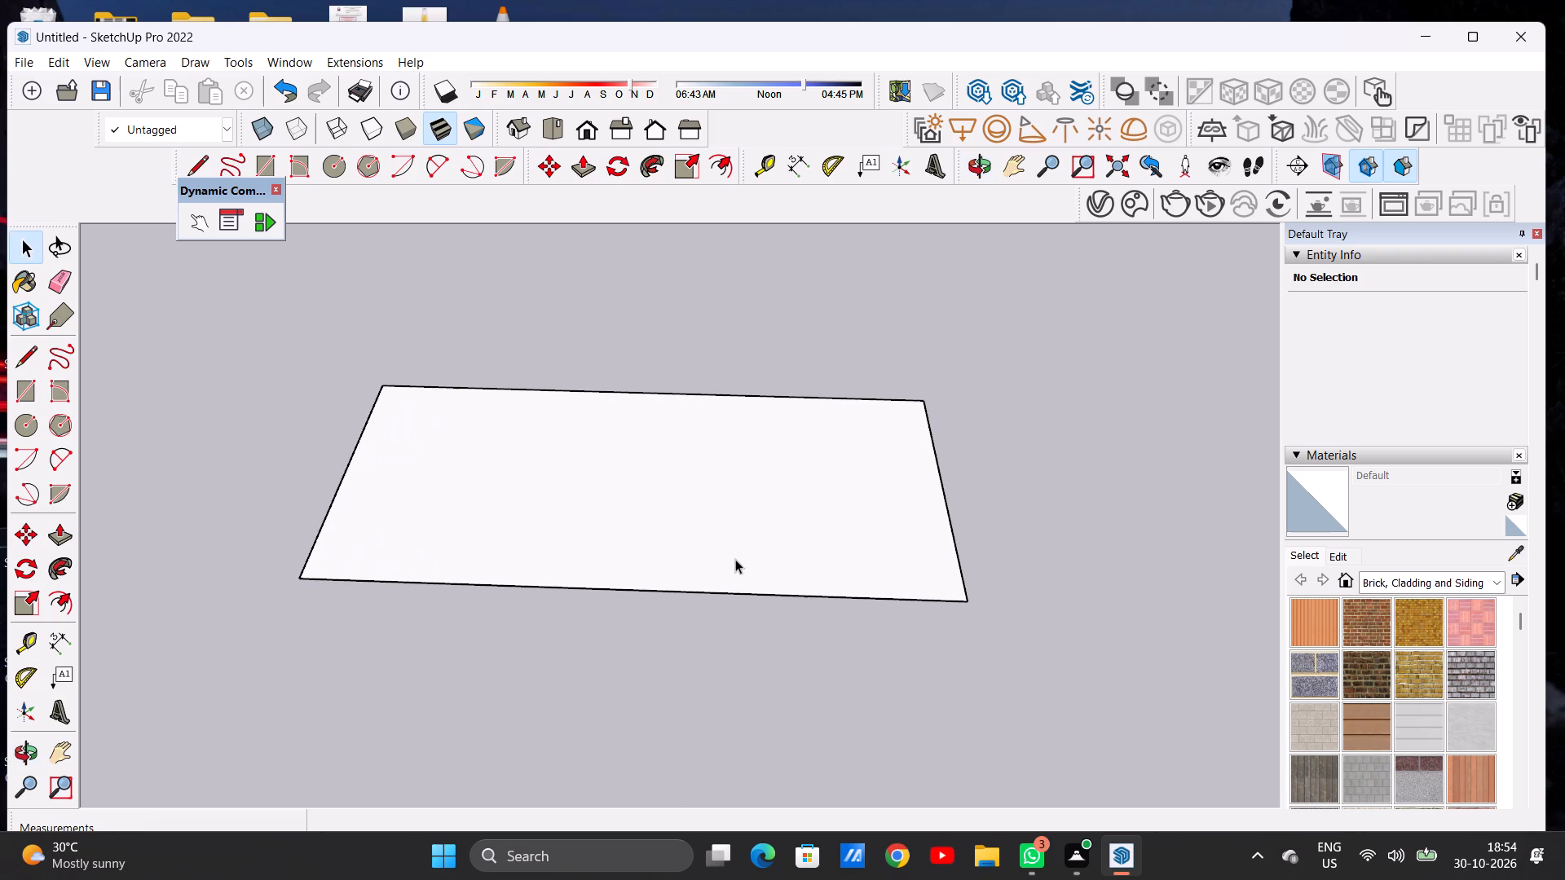
pyautogui.press('p')
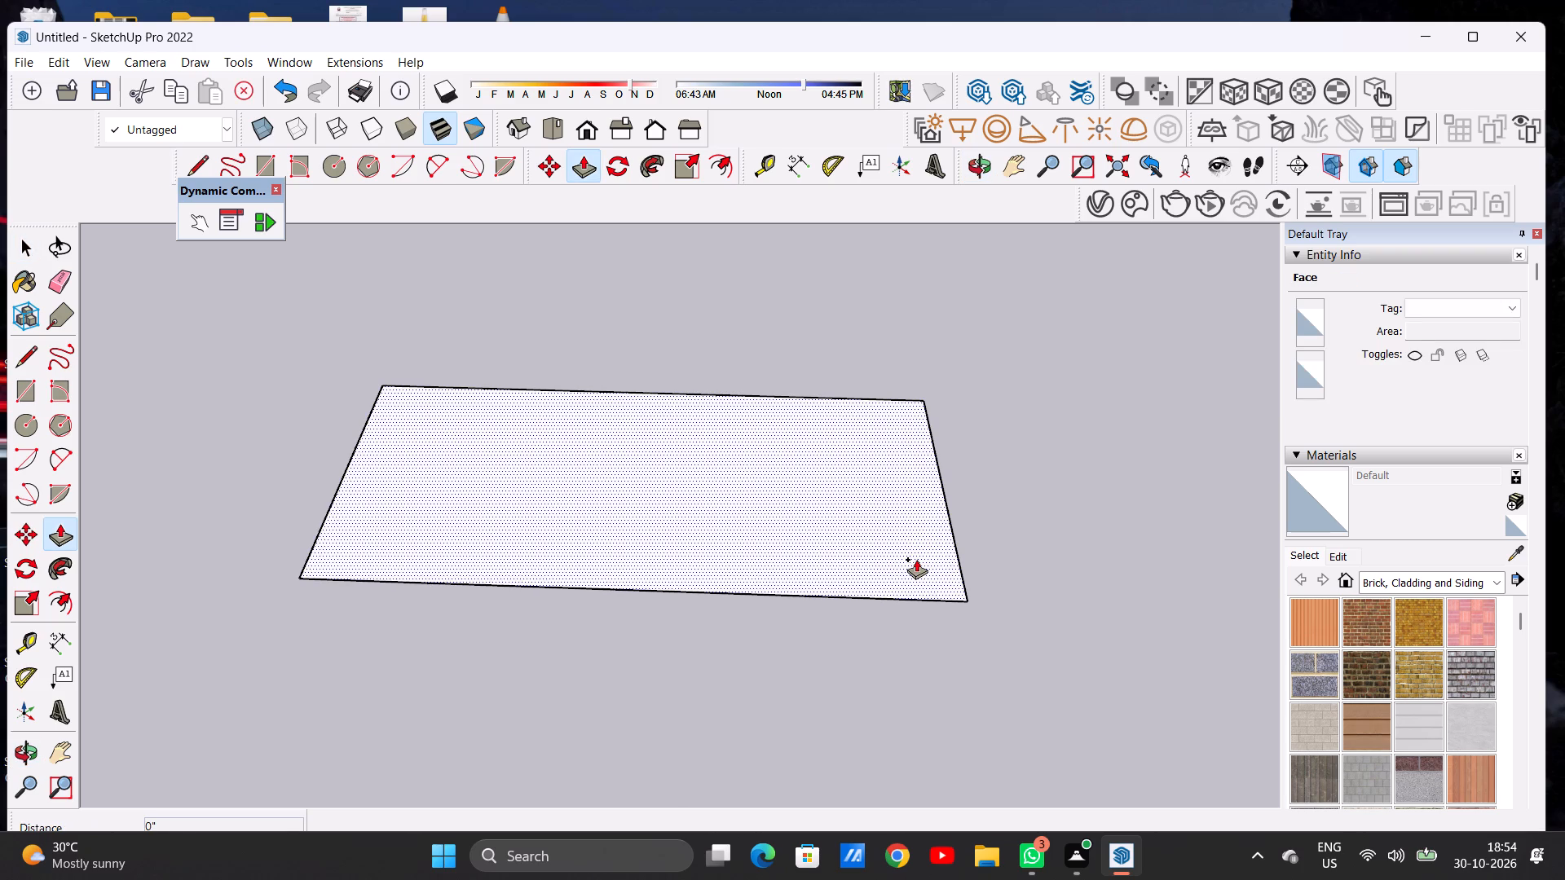
pyautogui.click(916, 559)
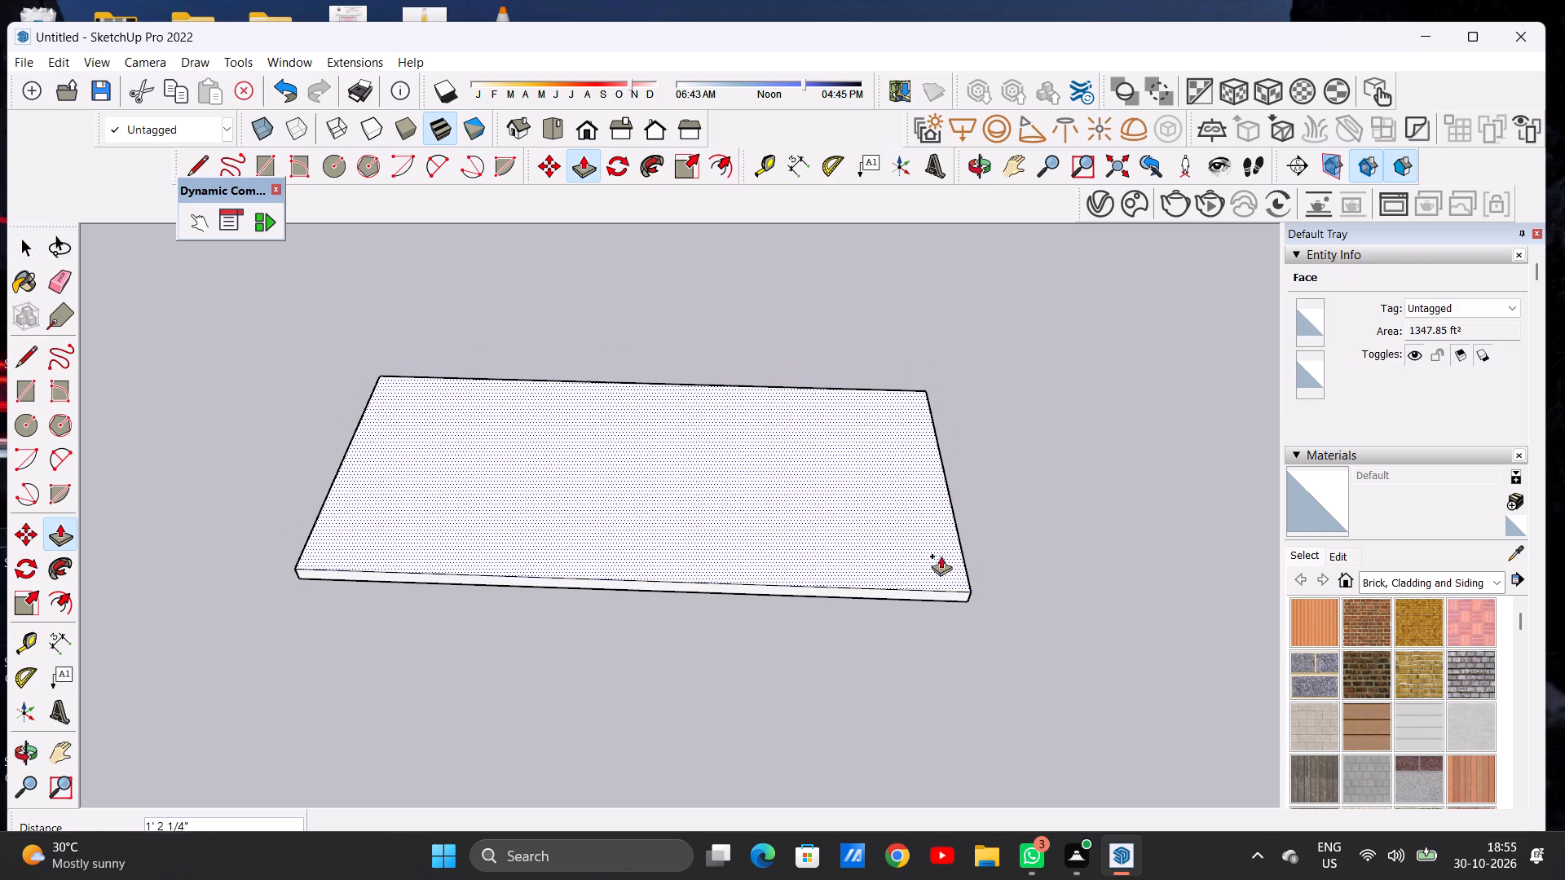
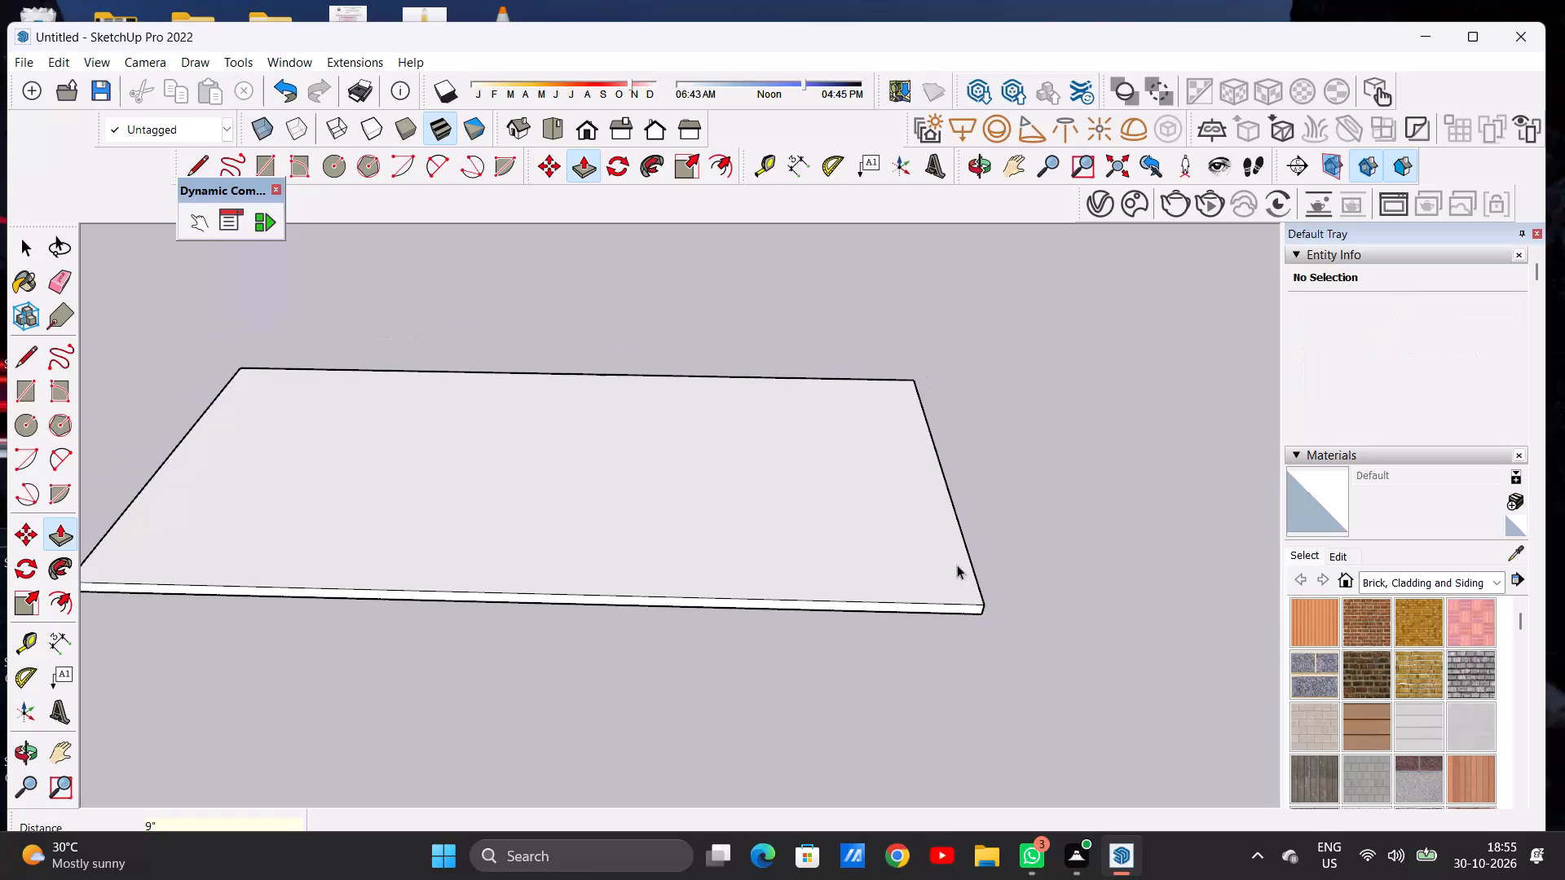
# Undo the last Push/Pull extrusion of the base slab.
pyautogui.scroll(-7, 969, 601)
pyautogui.moveTo(932, 603); pyautogui.dragTo(939, 561, button='middle')
pyautogui.scroll(11, 950, 584)
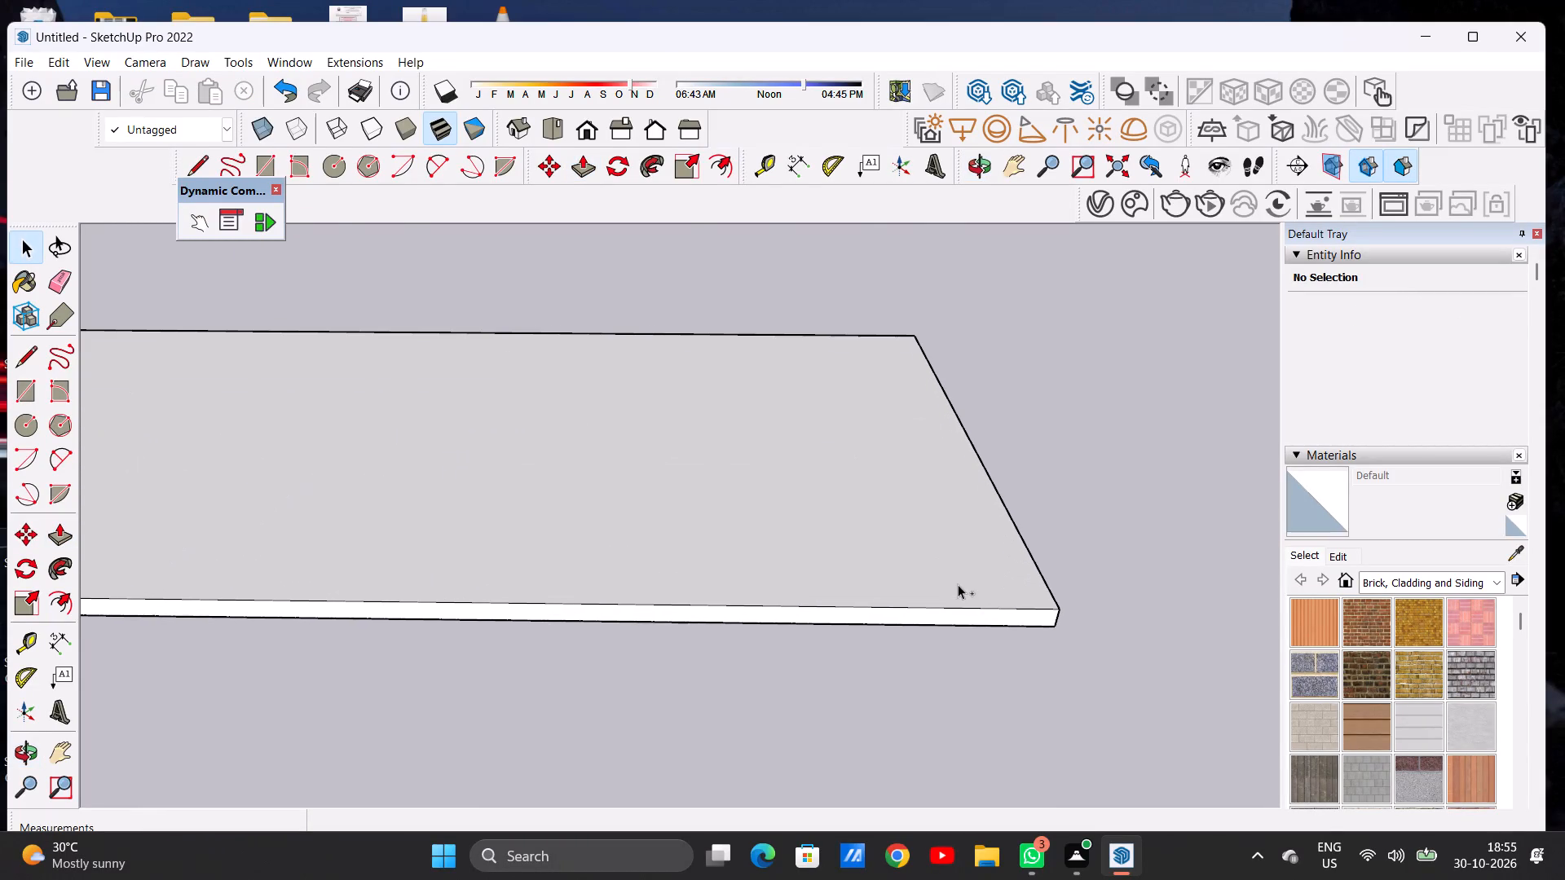
pyautogui.hotkey('ctrl', 'z')
# Extrude the merged base face upward about 1' 7" with Push/Pull to form a thicker slab.
pyautogui.press('p')
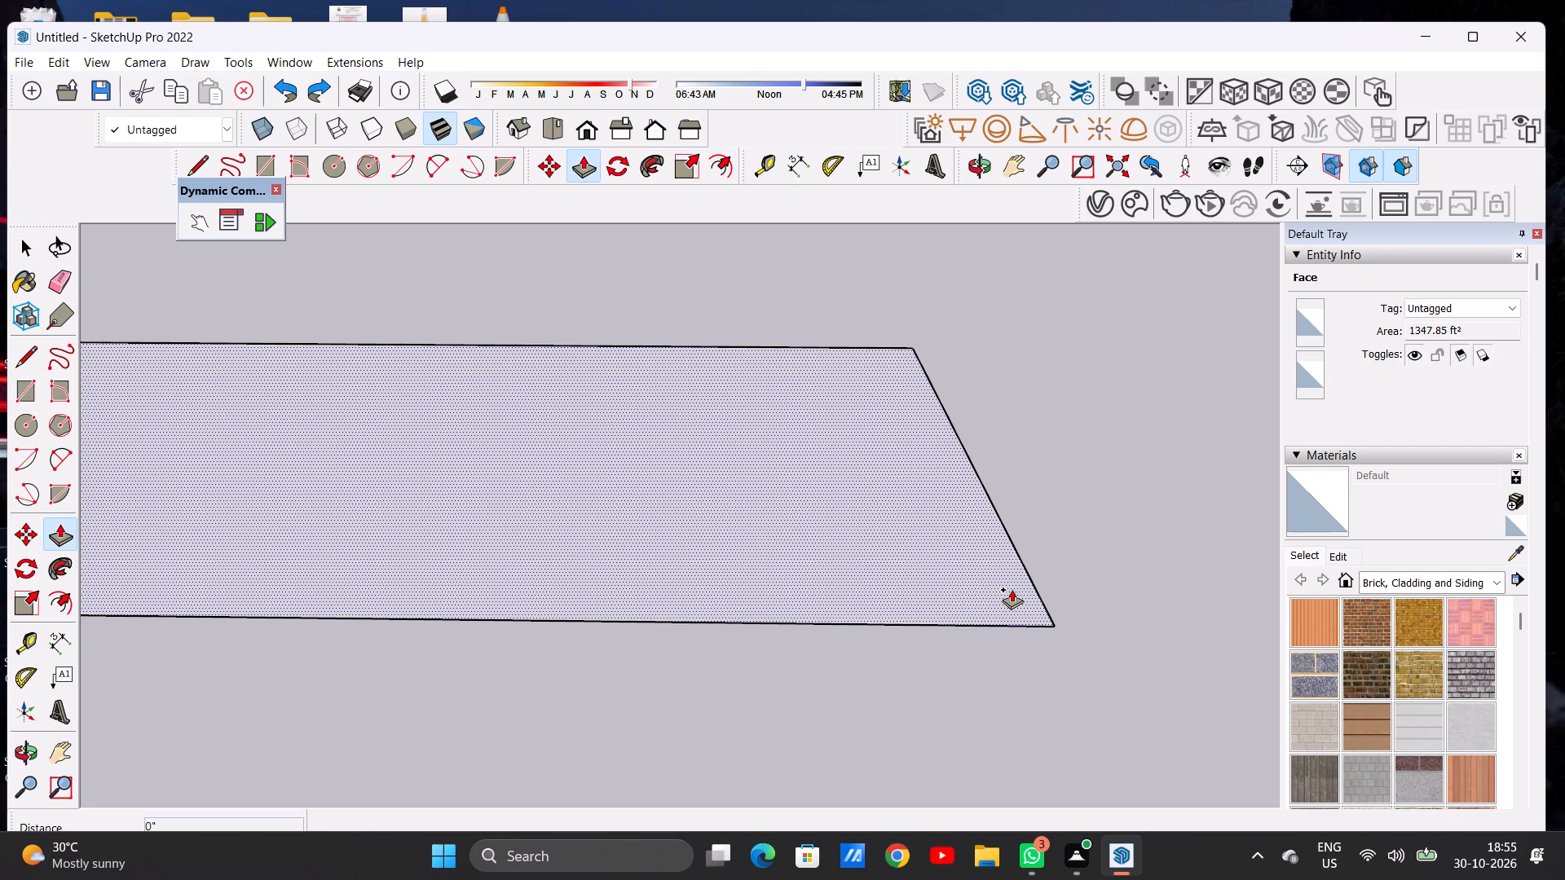
pyautogui.click(1015, 592)
pyautogui.scroll(-1, 1011, 555)
pyautogui.scroll(1, 1011, 555)
pyautogui.scroll(-6, 1011, 555)
pyautogui.scroll(1, 1010, 561)
pyautogui.scroll(-2, 1010, 561)
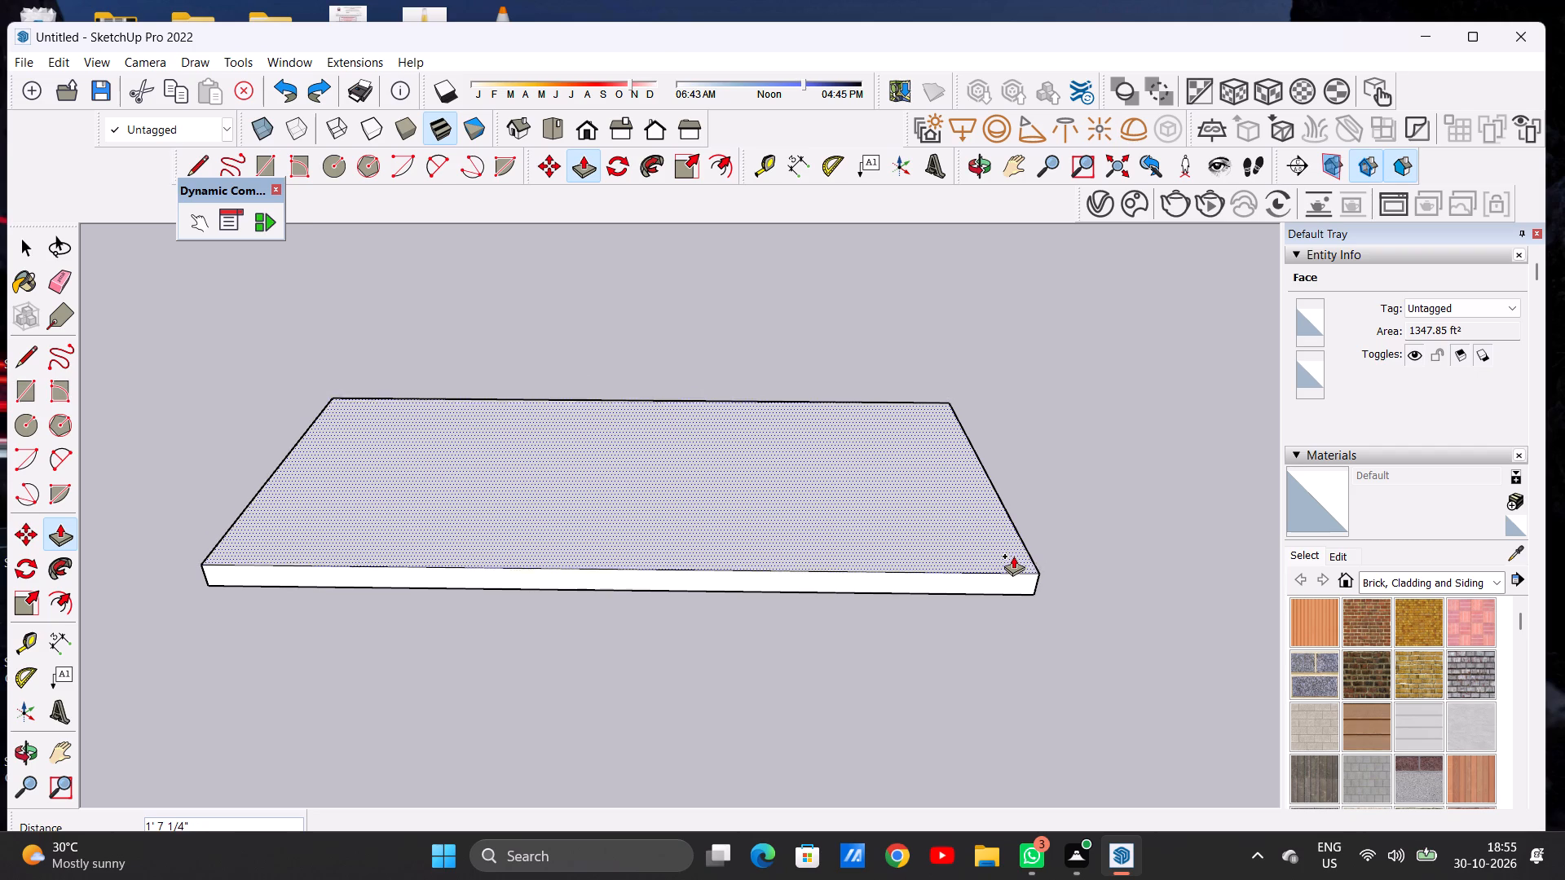
pyautogui.click(1012, 557)
pyautogui.press('space')
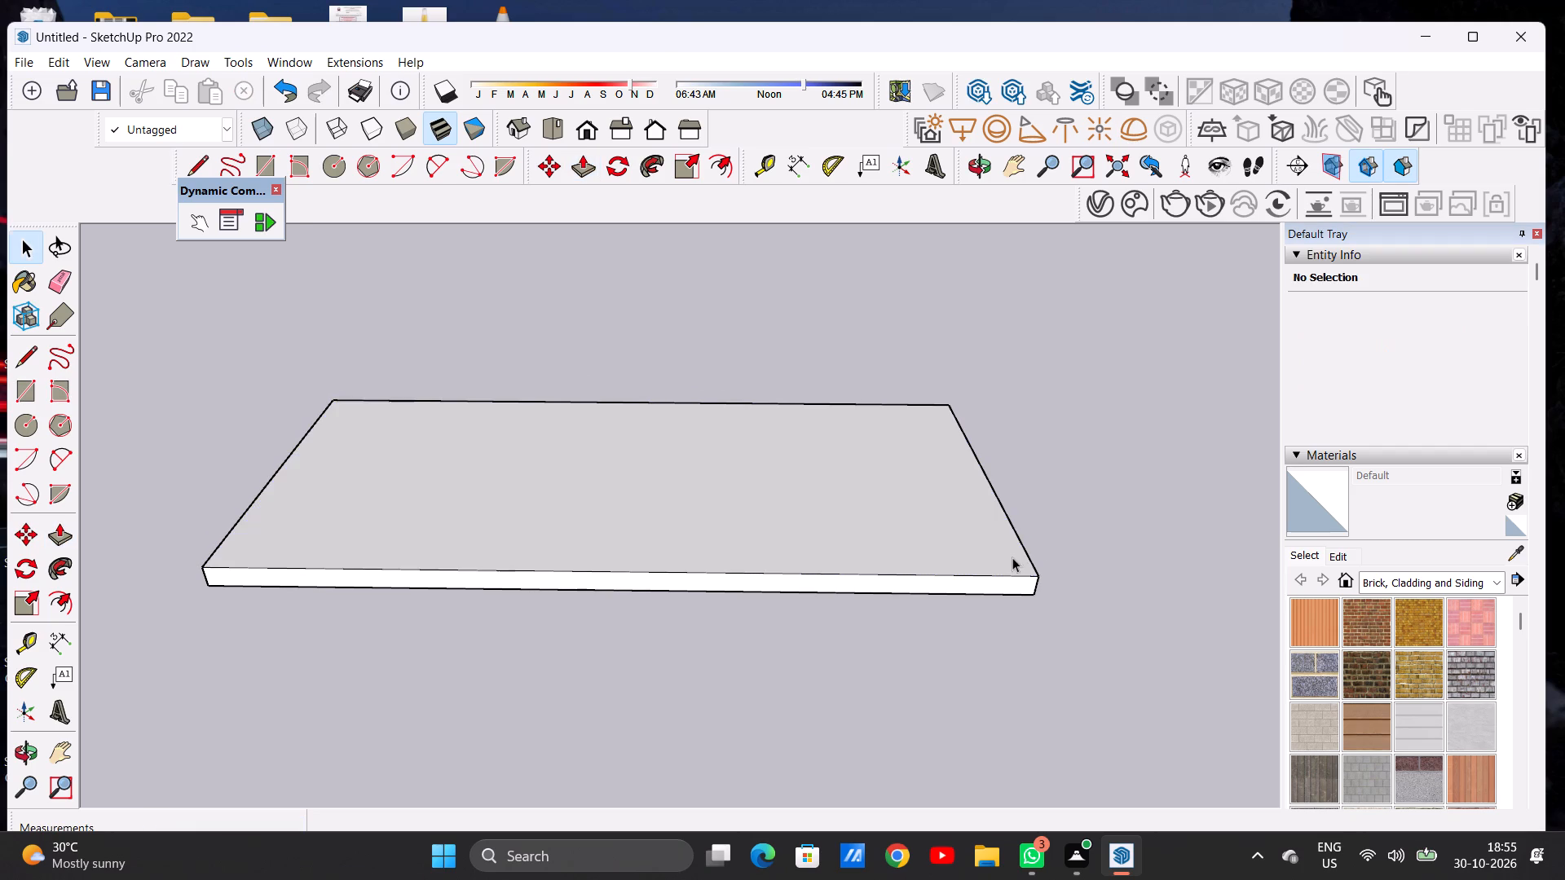
# Examine the extruded slab's top face and front side from overhead and tilted angles.
pyautogui.scroll(-8, 779, 552)
pyautogui.moveTo(755, 469); pyautogui.dragTo(769, 642, button='middle')
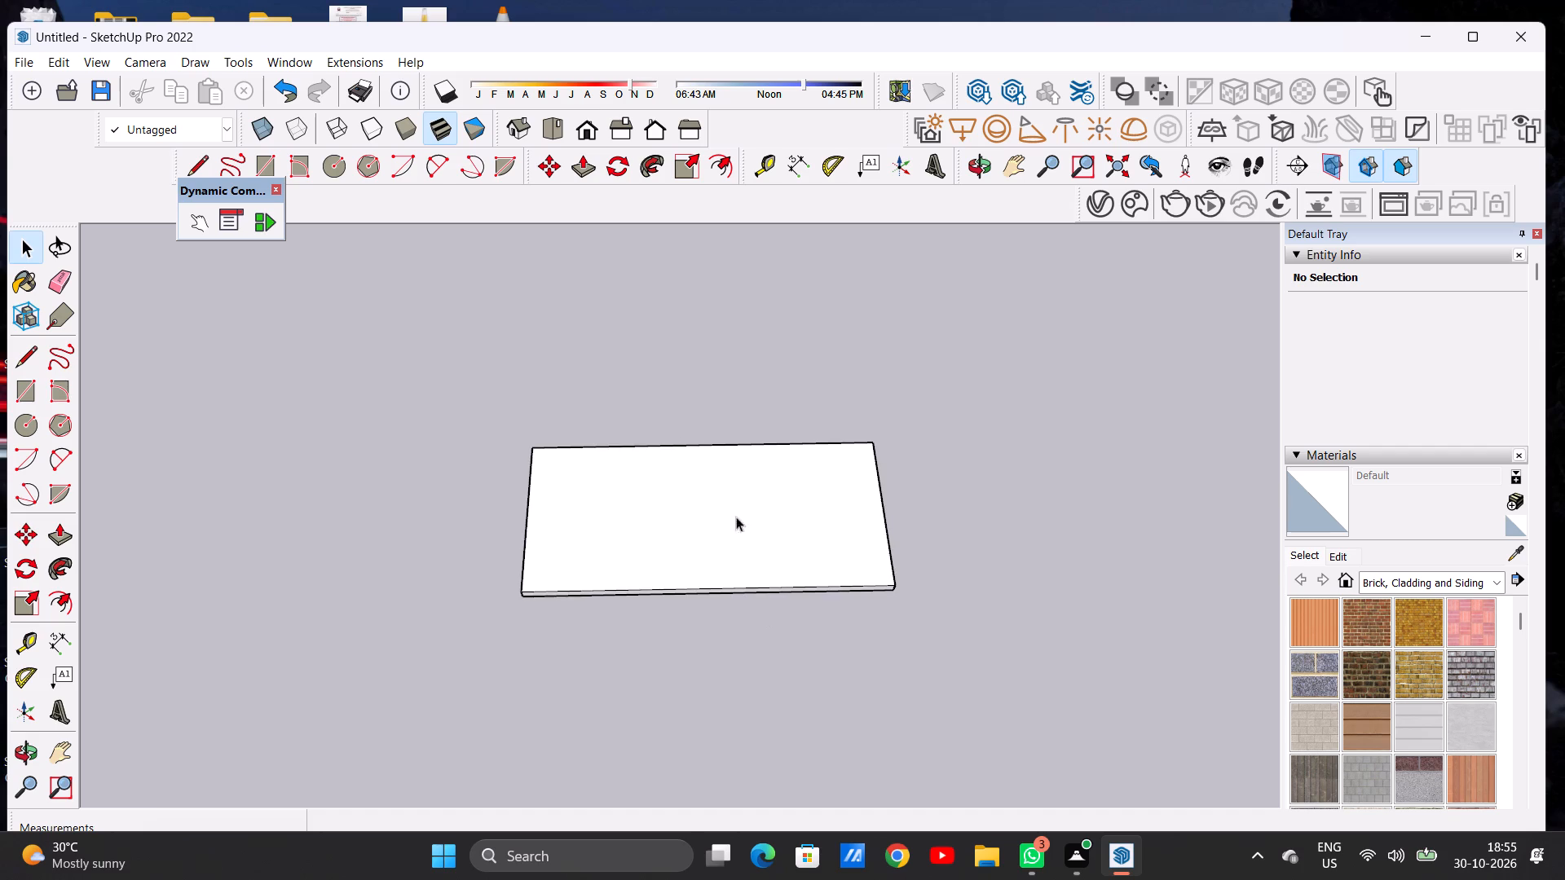
pyautogui.scroll(5, 714, 484)
pyautogui.moveTo(712, 476); pyautogui.dragTo(726, 579, button='middle')
pyautogui.scroll(-2, 684, 517)
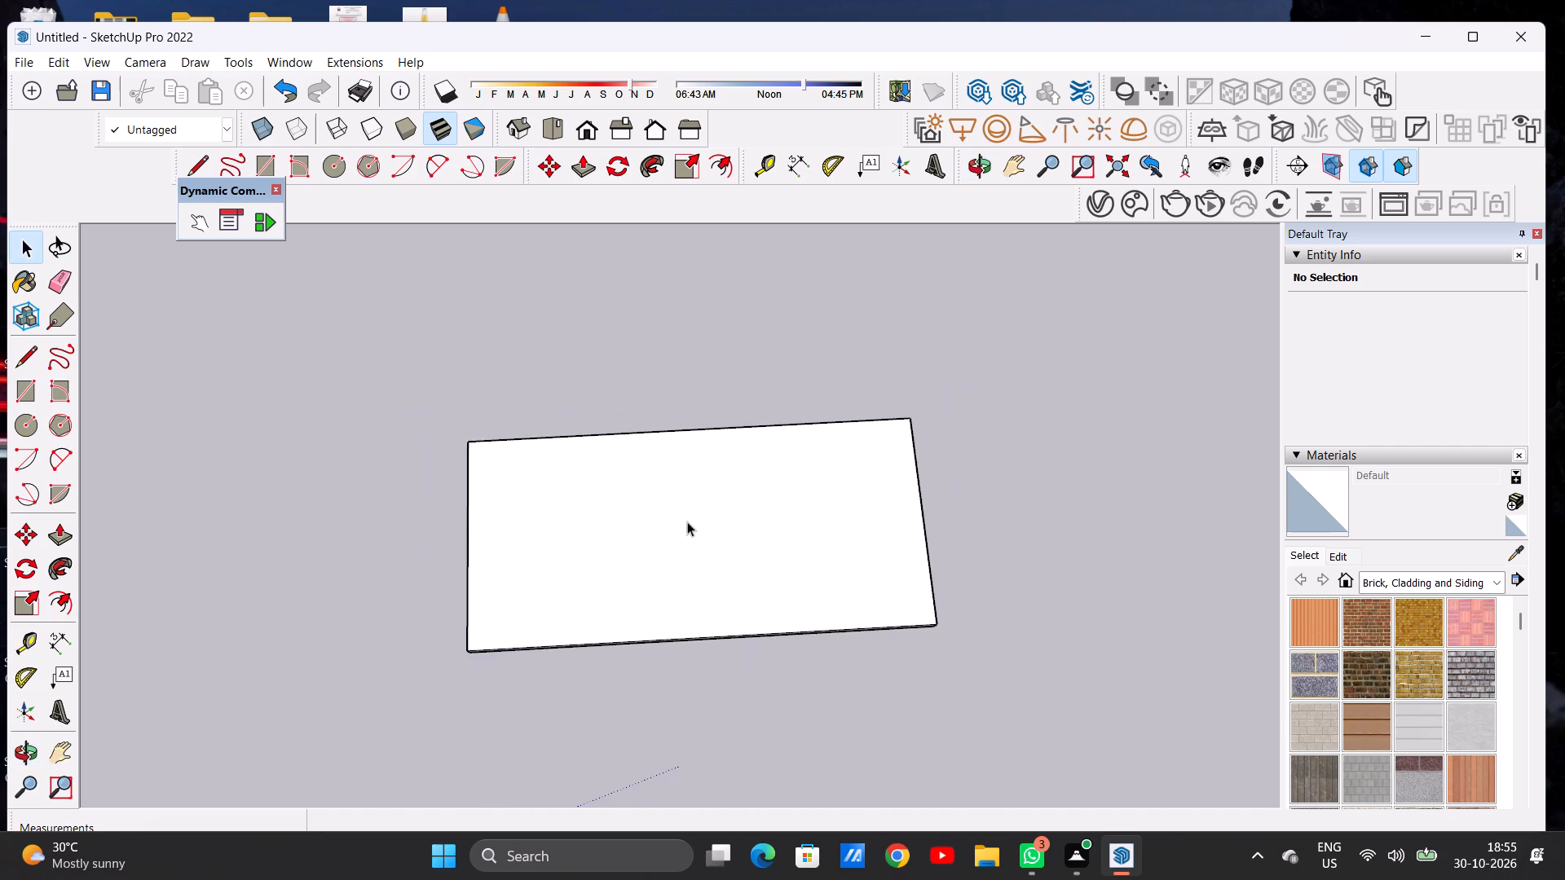
pyautogui.scroll(-2, 687, 521)
pyautogui.moveTo(695, 537); pyautogui.dragTo(687, 570, button='middle')
pyautogui.scroll(-1, 689, 570)
pyautogui.scroll(5, 689, 570)
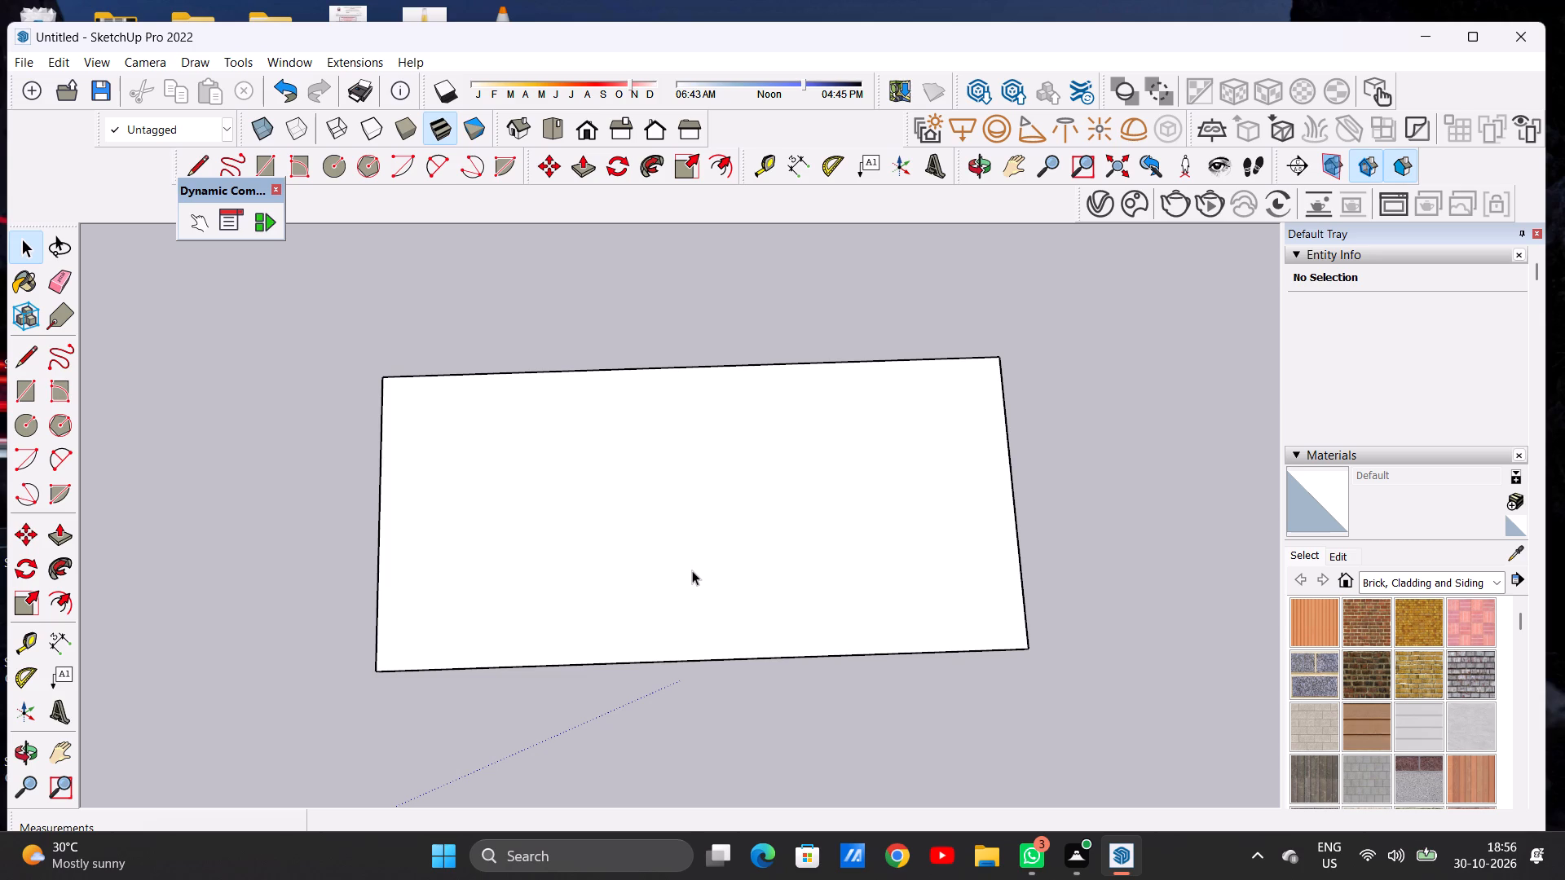
pyautogui.scroll(-4, 683, 565)
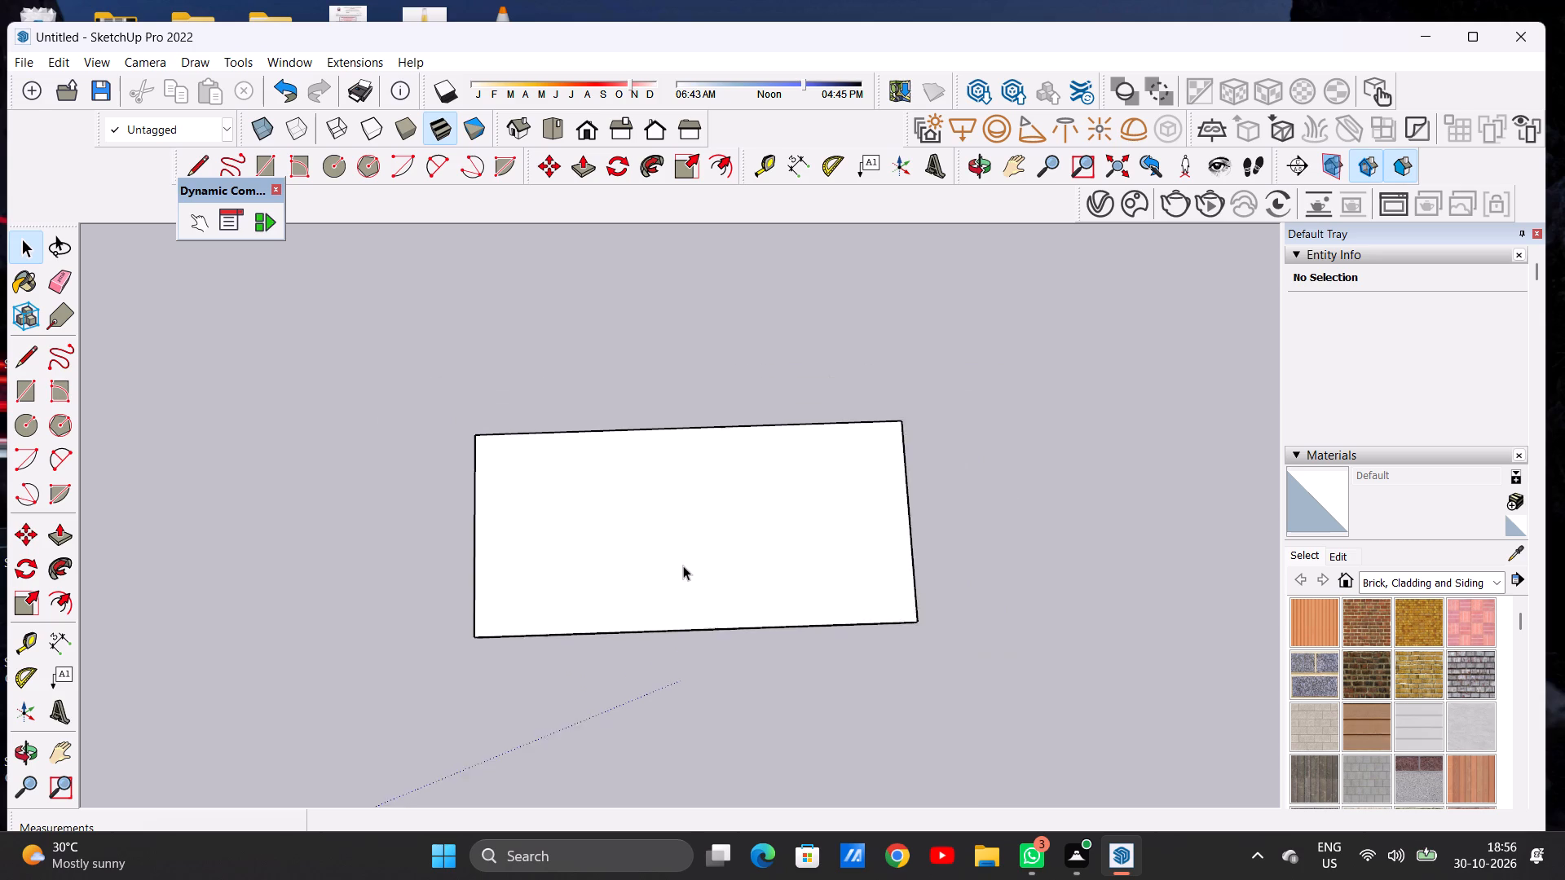
pyautogui.scroll(-3, 683, 565)
pyautogui.moveTo(698, 588); pyautogui.dragTo(659, 552, button='middle')
pyautogui.scroll(7, 684, 522)
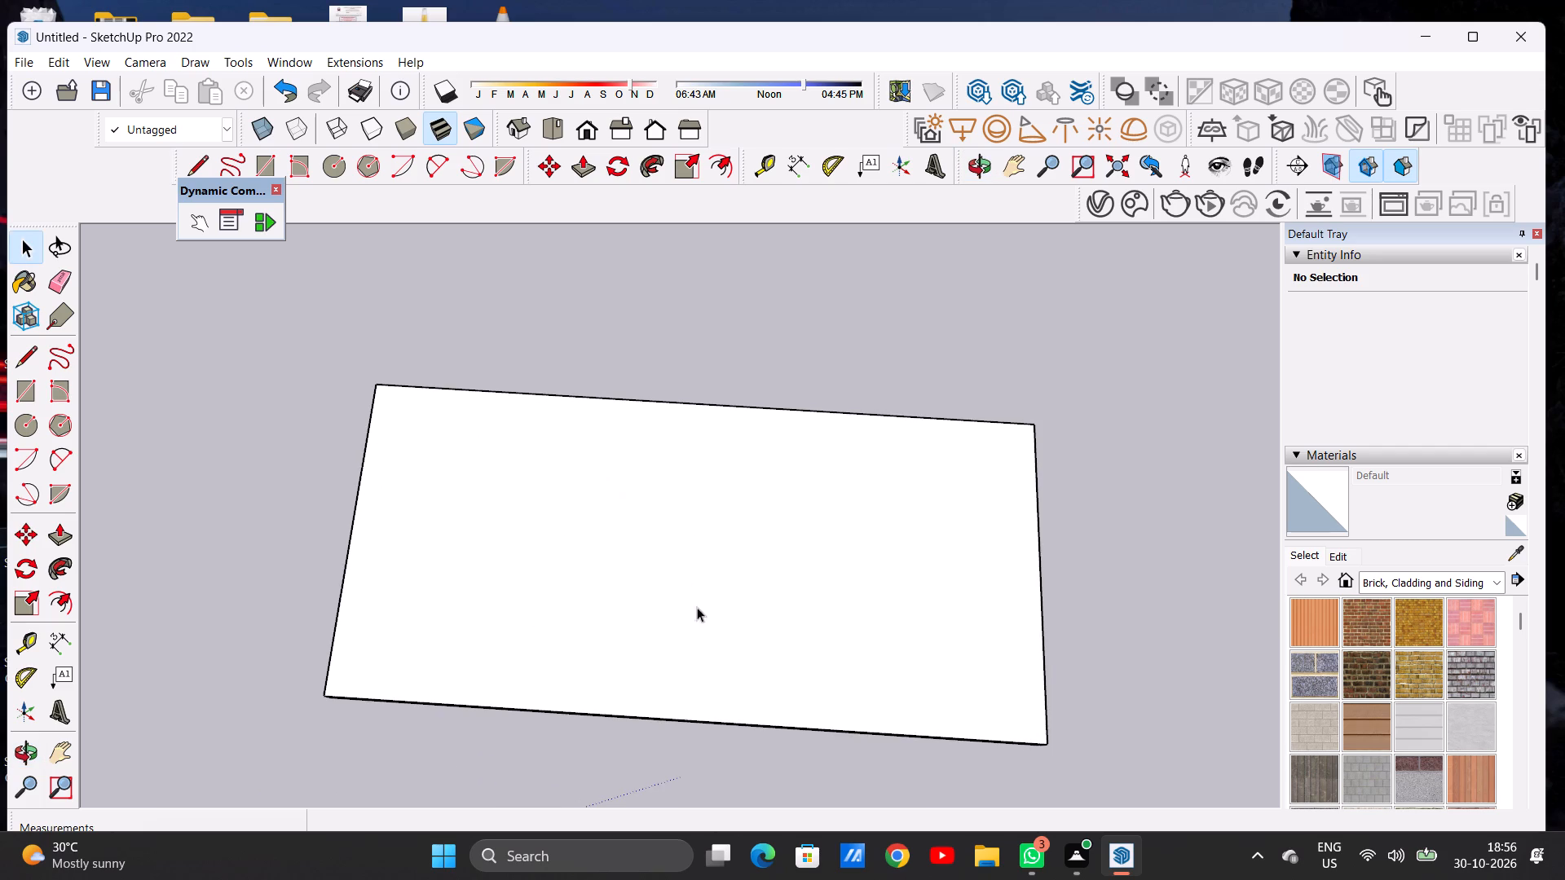
pyautogui.moveTo(708, 631); pyautogui.dragTo(725, 439, button='middle')
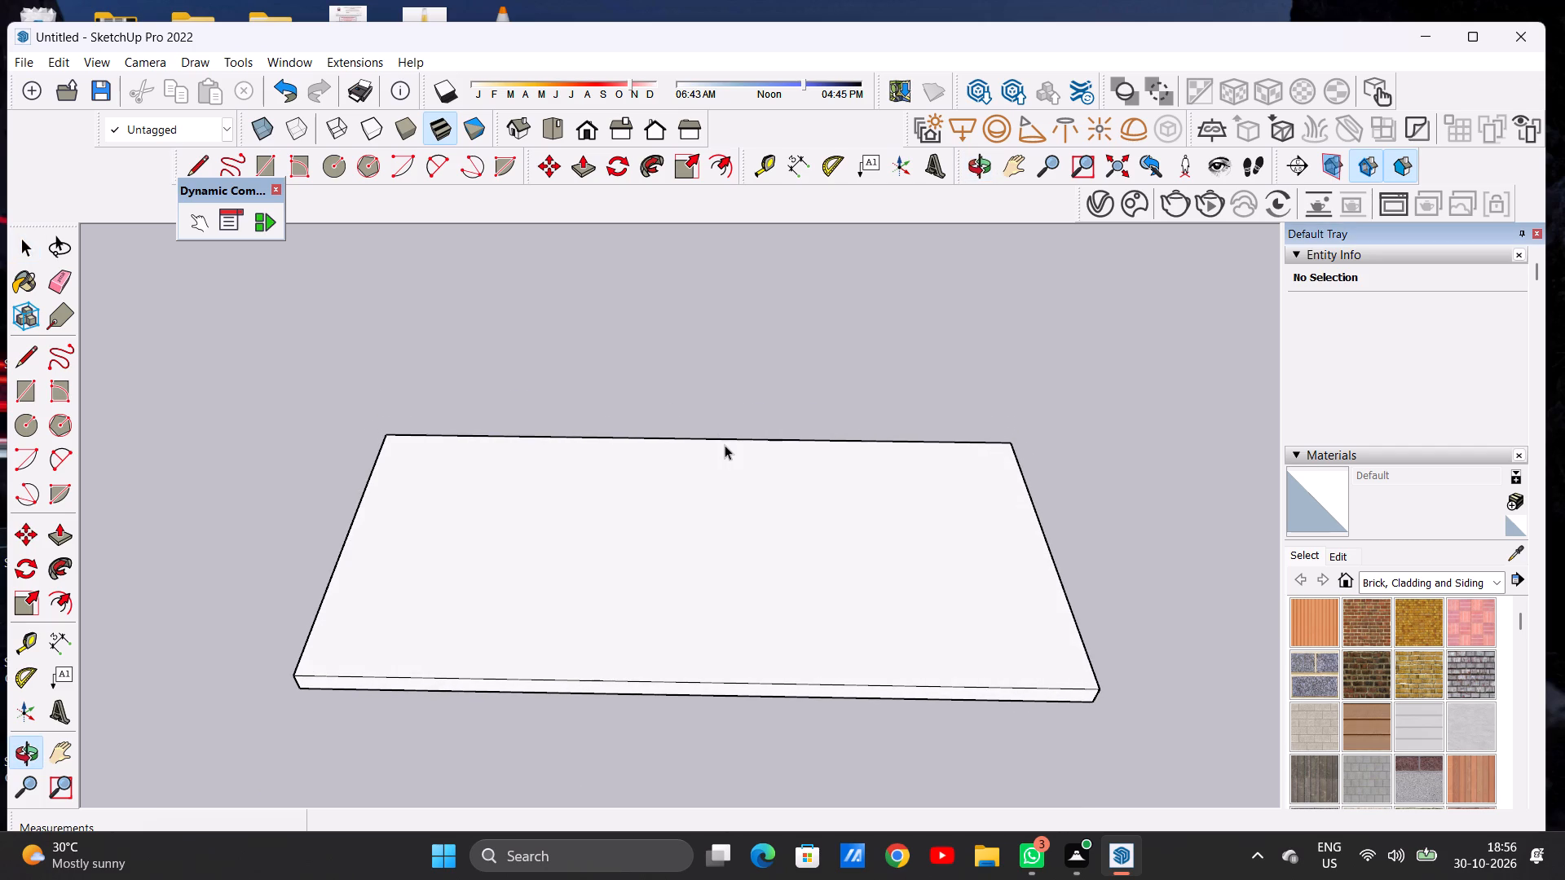
pyautogui.scroll(-4, 718, 465)
pyautogui.moveTo(720, 491); pyautogui.dragTo(718, 497, button='middle')
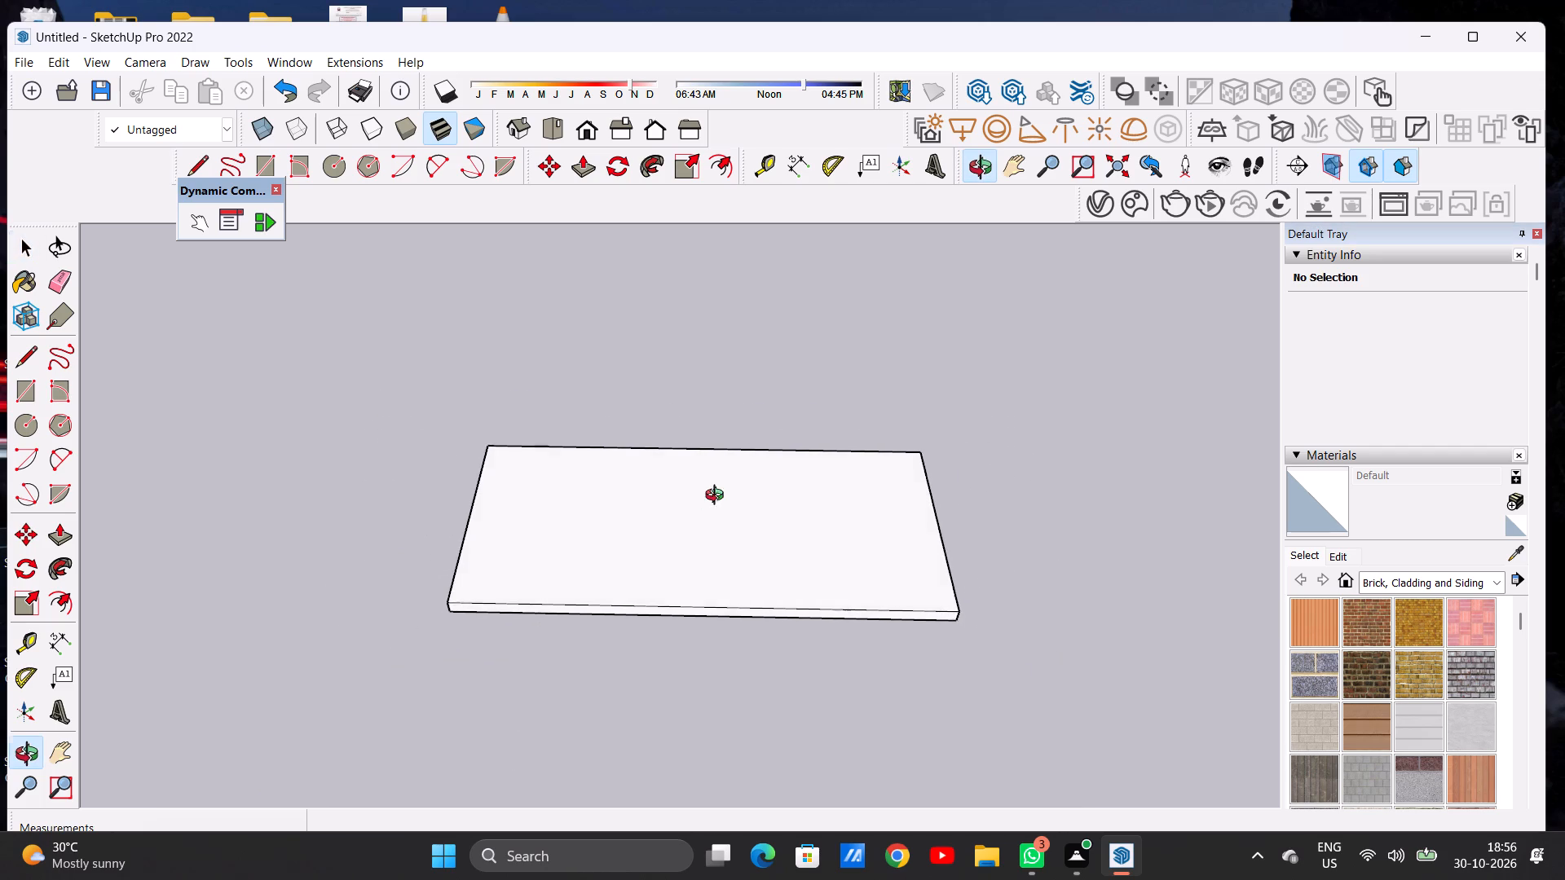
pyautogui.moveTo(718, 497); pyautogui.dragTo(718, 598, button='middle')
pyautogui.moveTo(711, 523); pyautogui.dragTo(705, 578, button='middle')
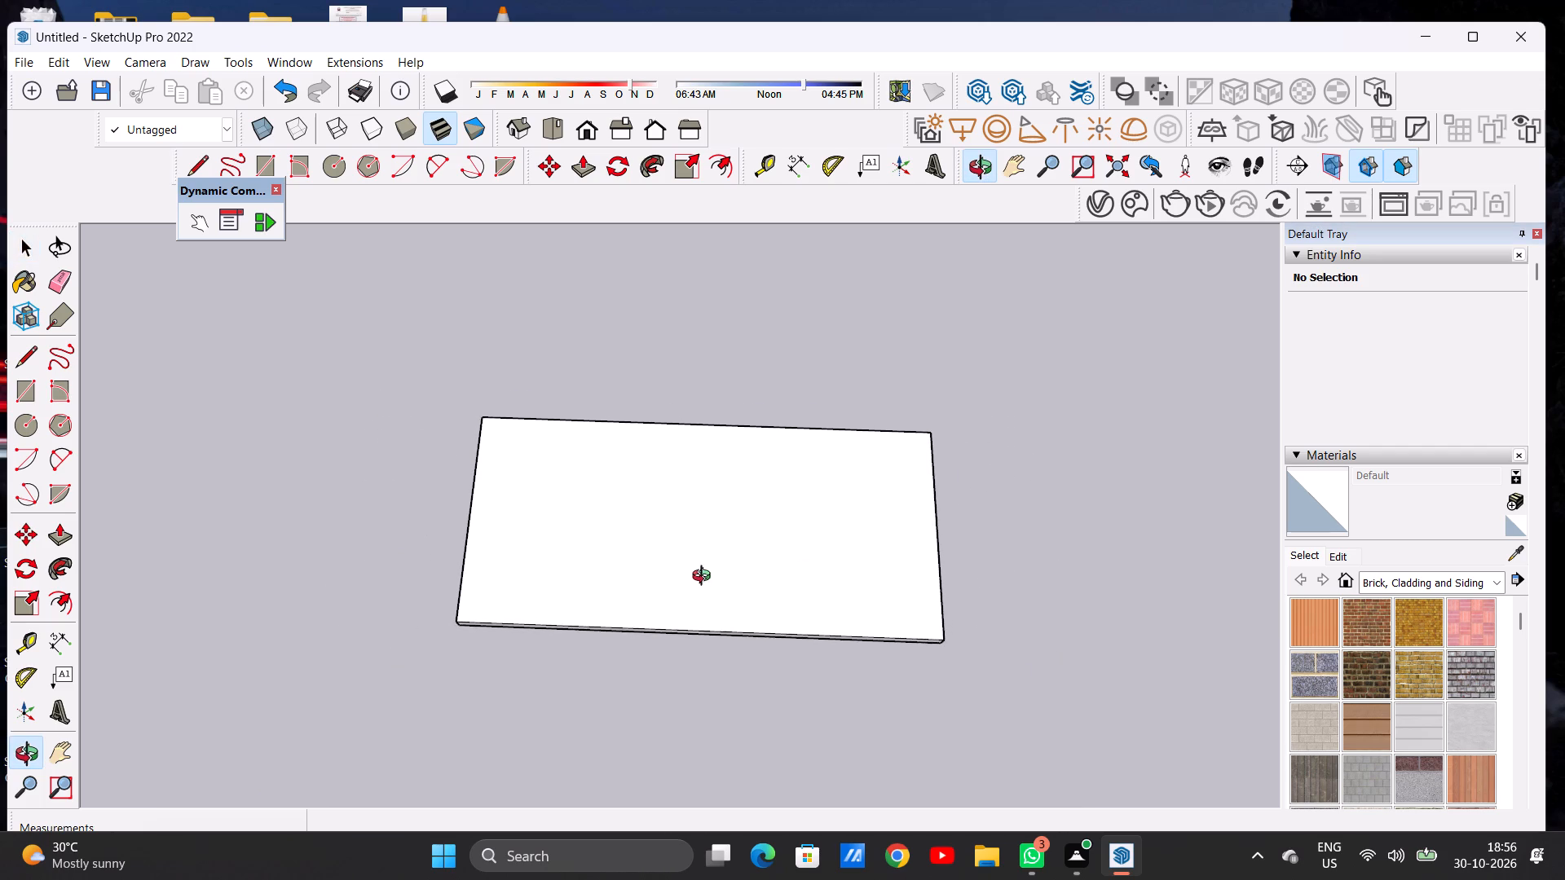
pyautogui.moveTo(705, 578); pyautogui.dragTo(708, 612, button='middle')
pyautogui.scroll(4, 734, 583)
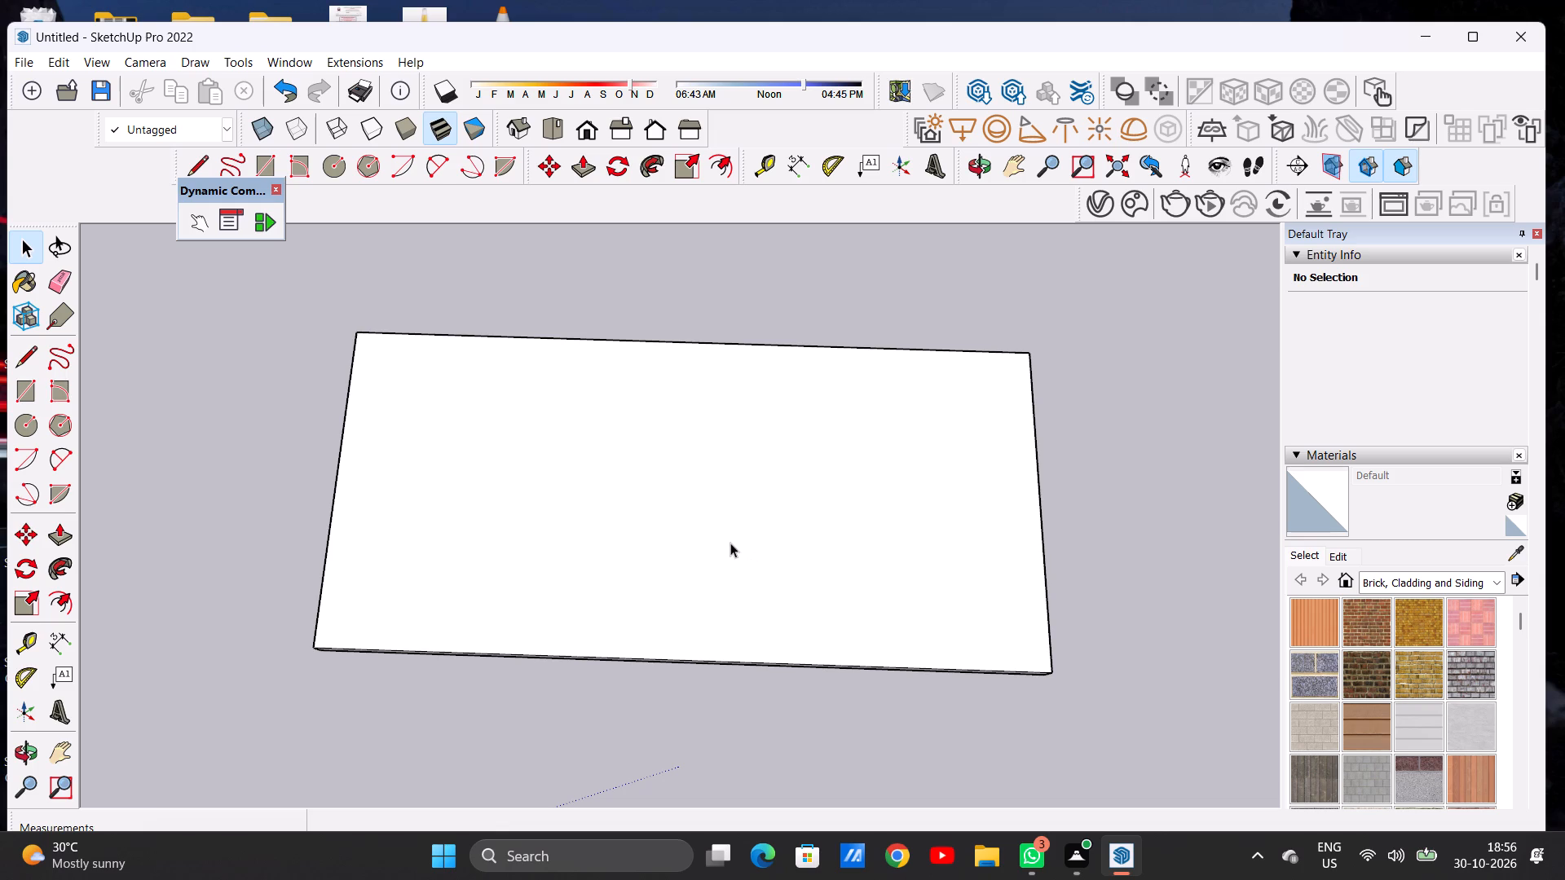
# Offset the slab's top face outline inward about 2' 6" to form an inner rectangle.
pyautogui.scroll(-4, 660, 517)
pyautogui.moveTo(665, 504); pyautogui.dragTo(665, 535, button='middle')
pyautogui.scroll(2, 722, 532)
pyautogui.write('OF')
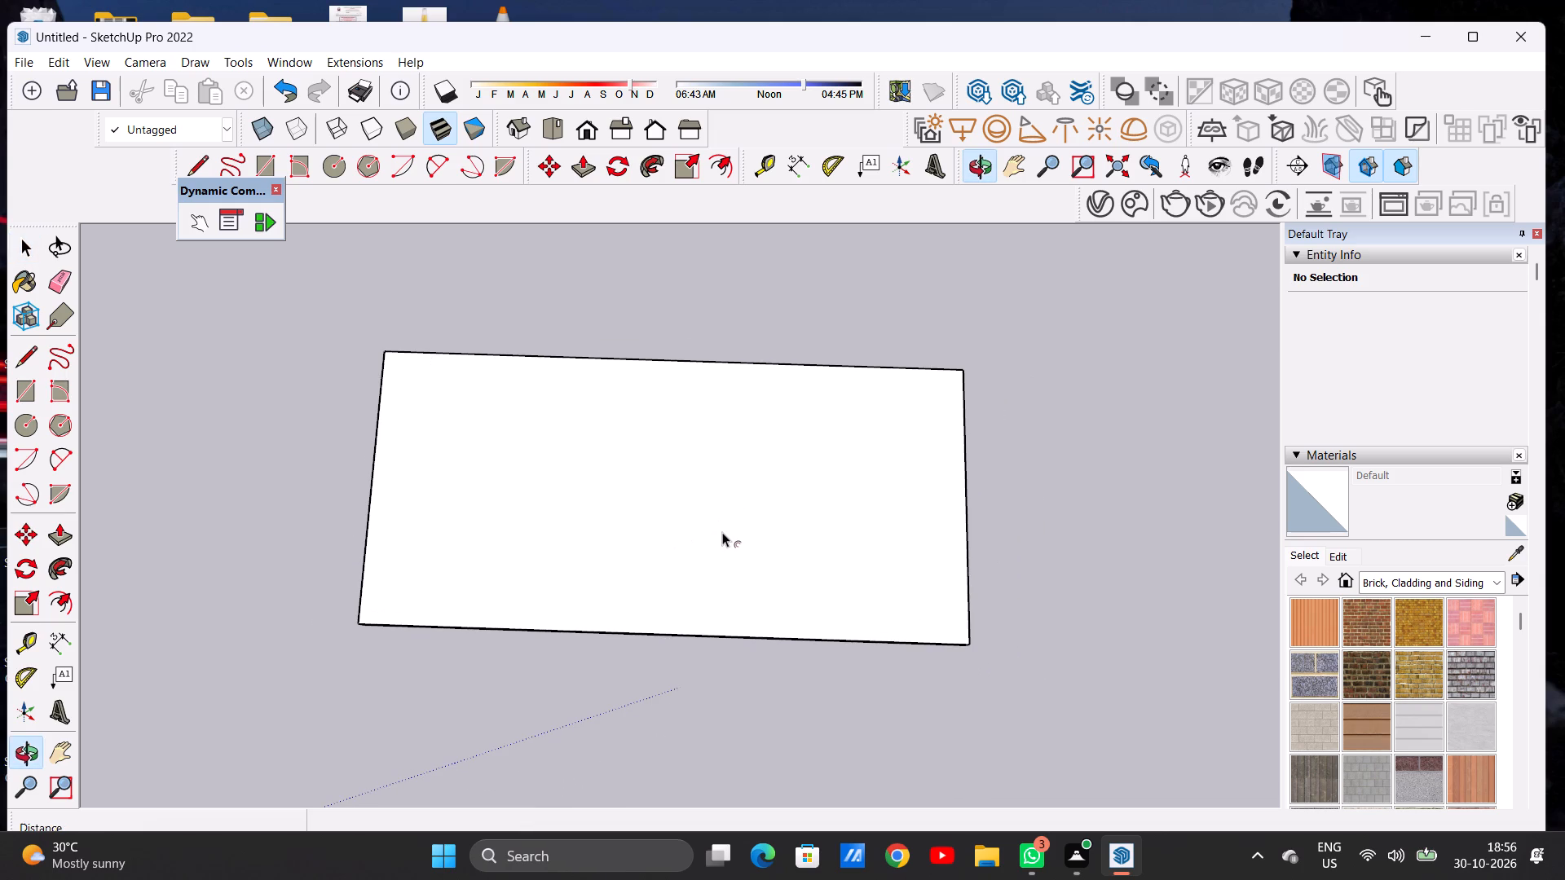
pyautogui.click(602, 367)
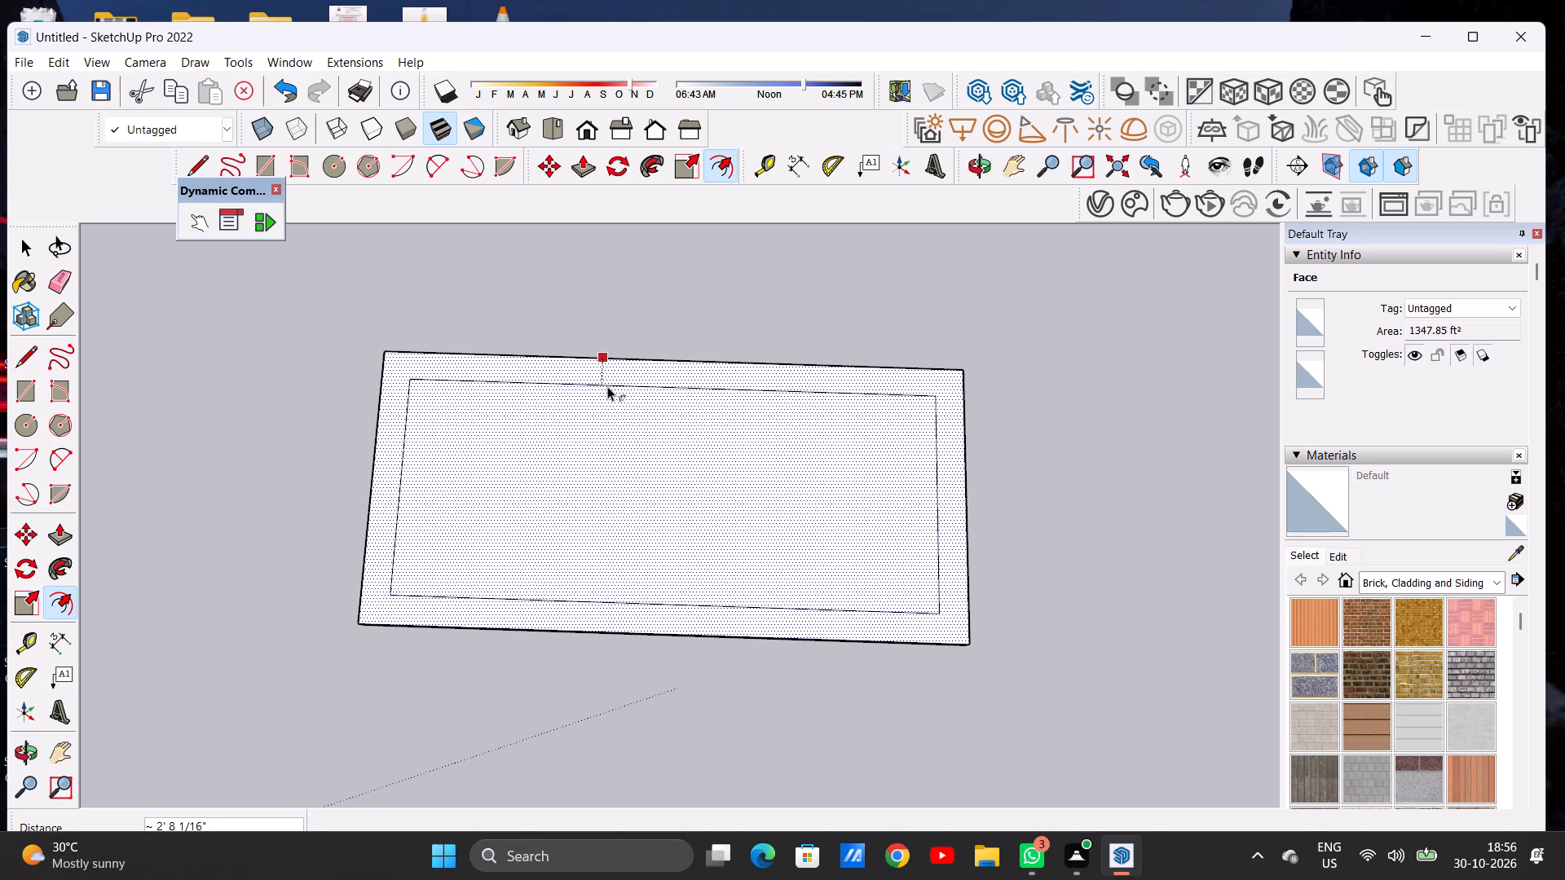
pyautogui.click(605, 385)
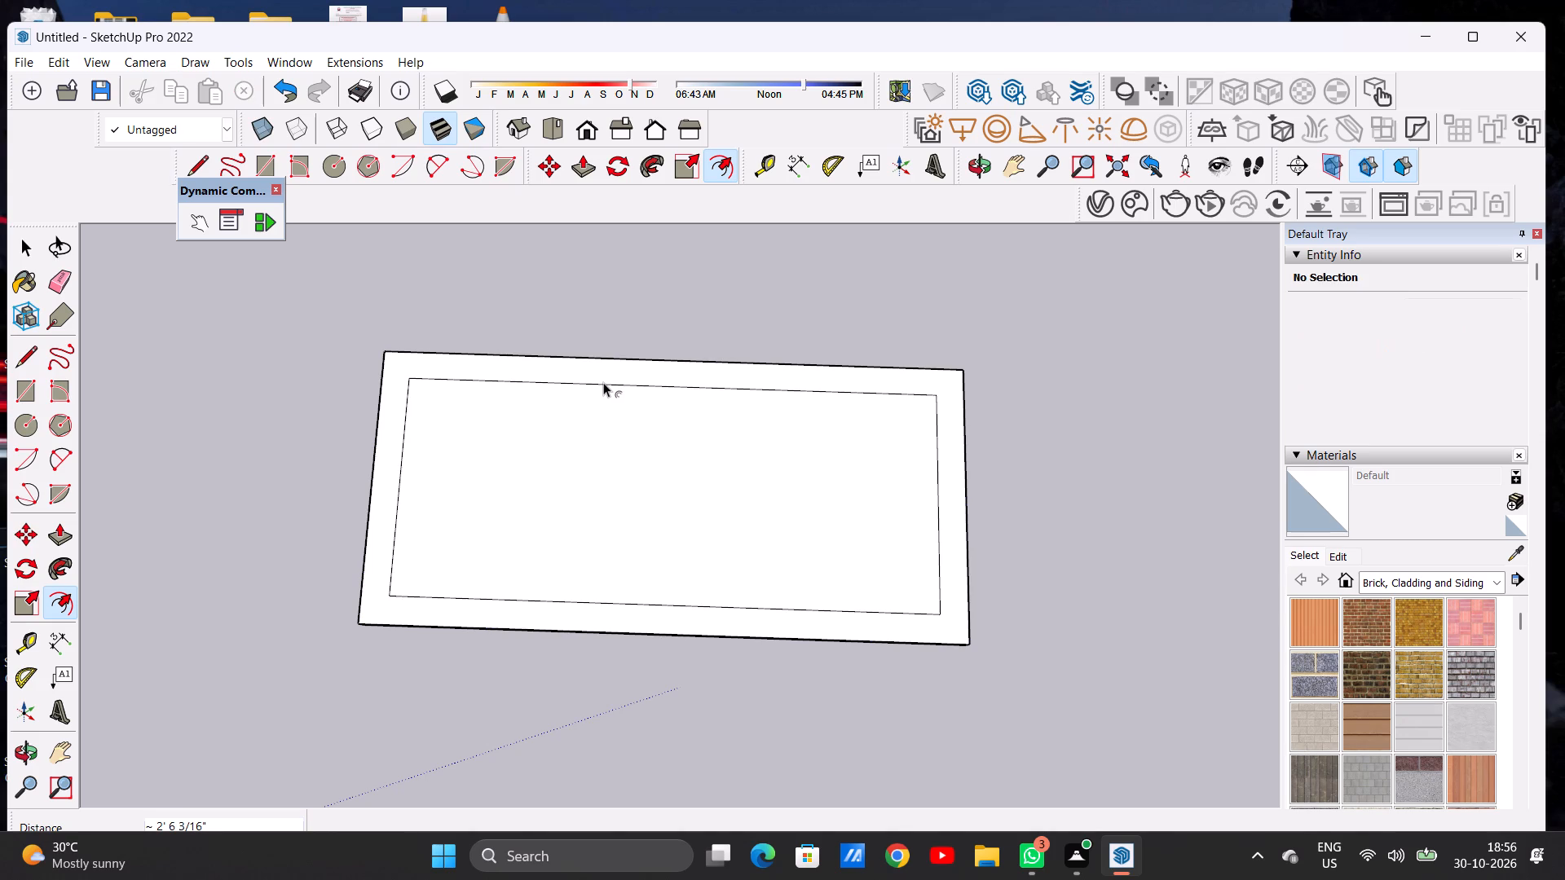
pyautogui.press('space')
# Draw a line about 48' 7" long across the inner rectangle, parallel to its long edges and slightly nearer the front.
pyautogui.scroll(-4, 603, 396)
pyautogui.moveTo(637, 517); pyautogui.dragTo(646, 511, button='middle')
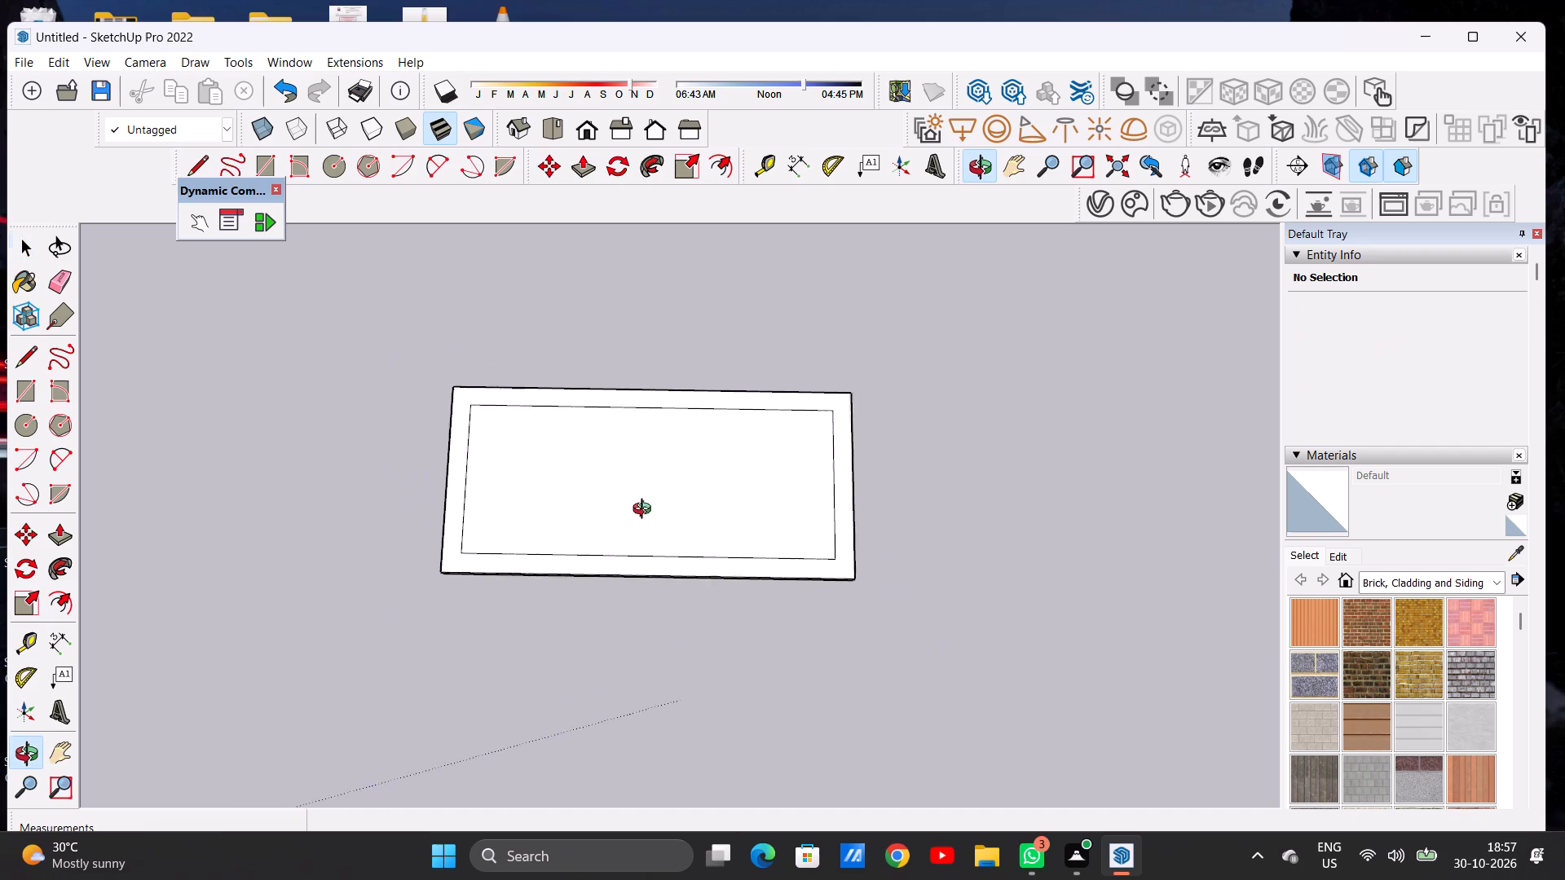
pyautogui.moveTo(646, 511); pyautogui.dragTo(626, 451, button='middle')
pyautogui.scroll(5, 628, 506)
pyautogui.moveTo(624, 513); pyautogui.dragTo(642, 500, button='middle')
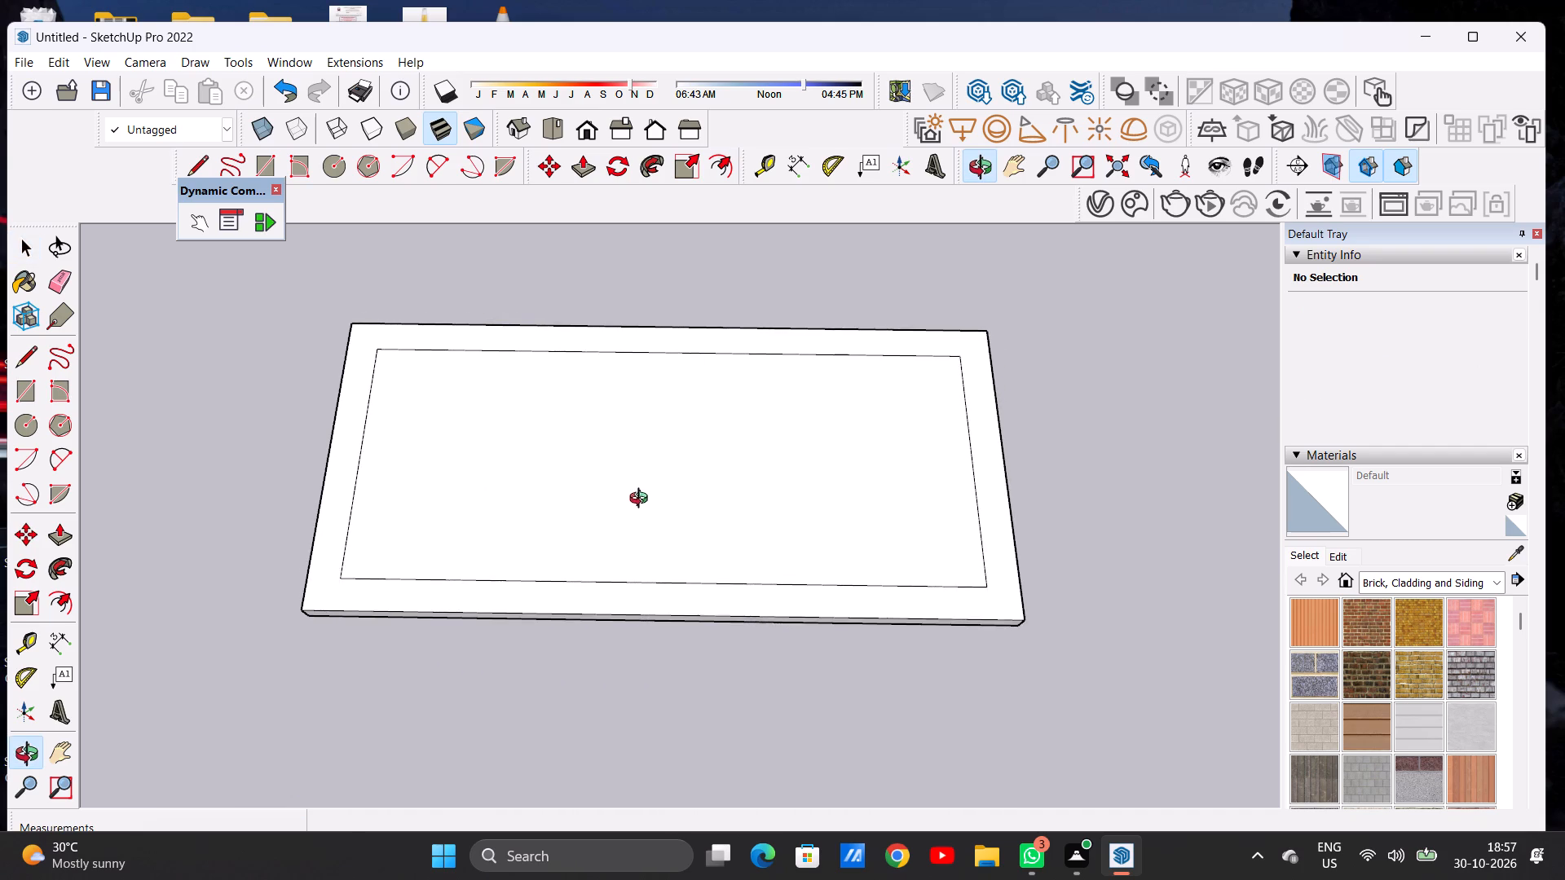
pyautogui.moveTo(642, 500); pyautogui.dragTo(637, 487, button='middle')
pyautogui.scroll(3, 626, 525)
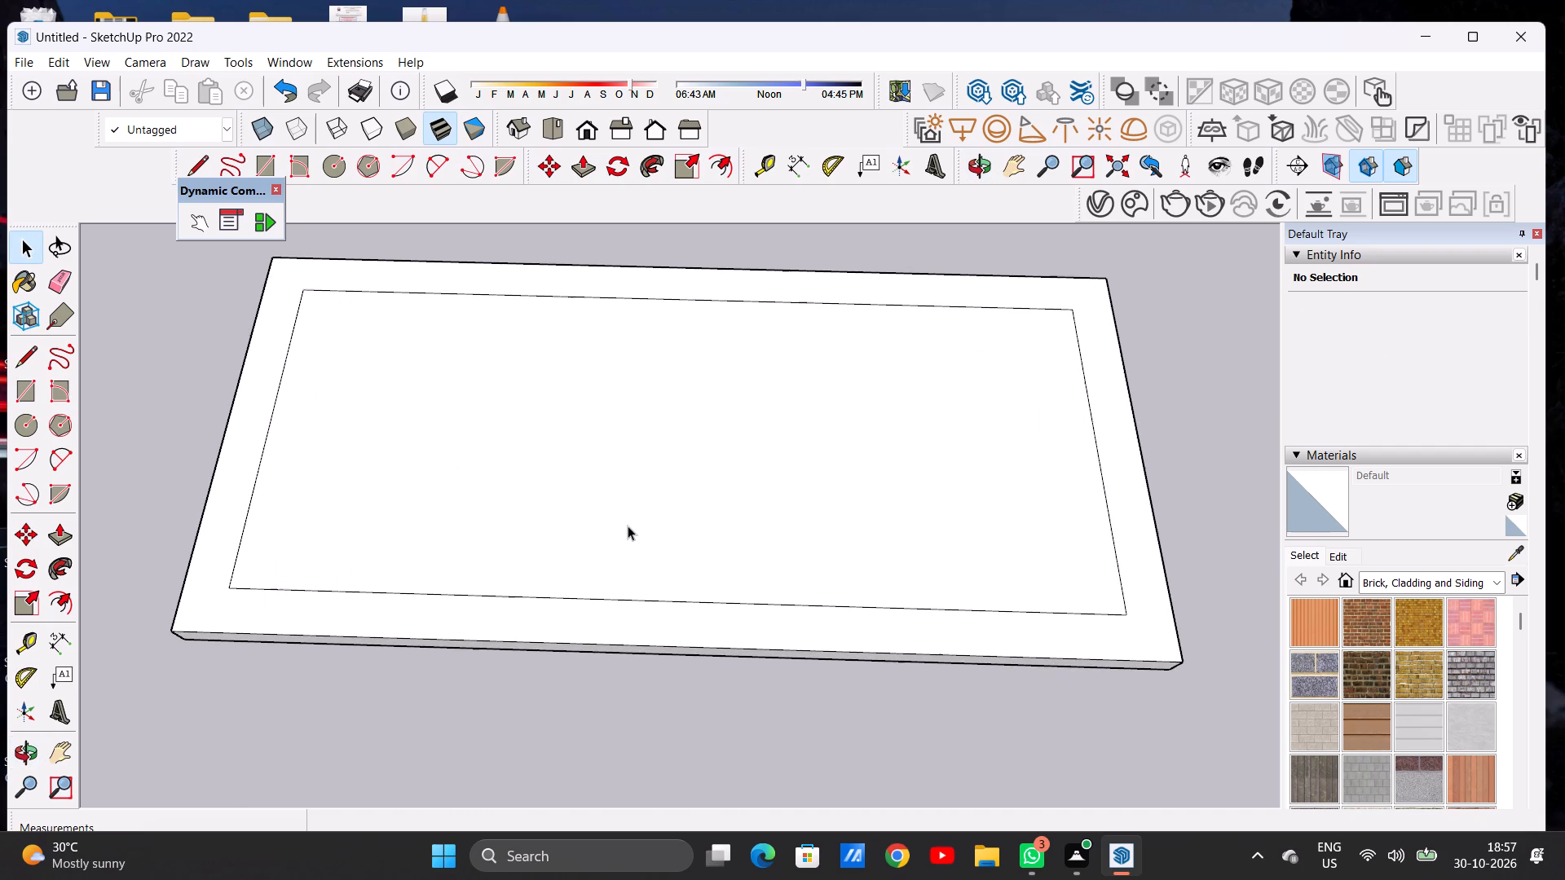
pyautogui.press('l')
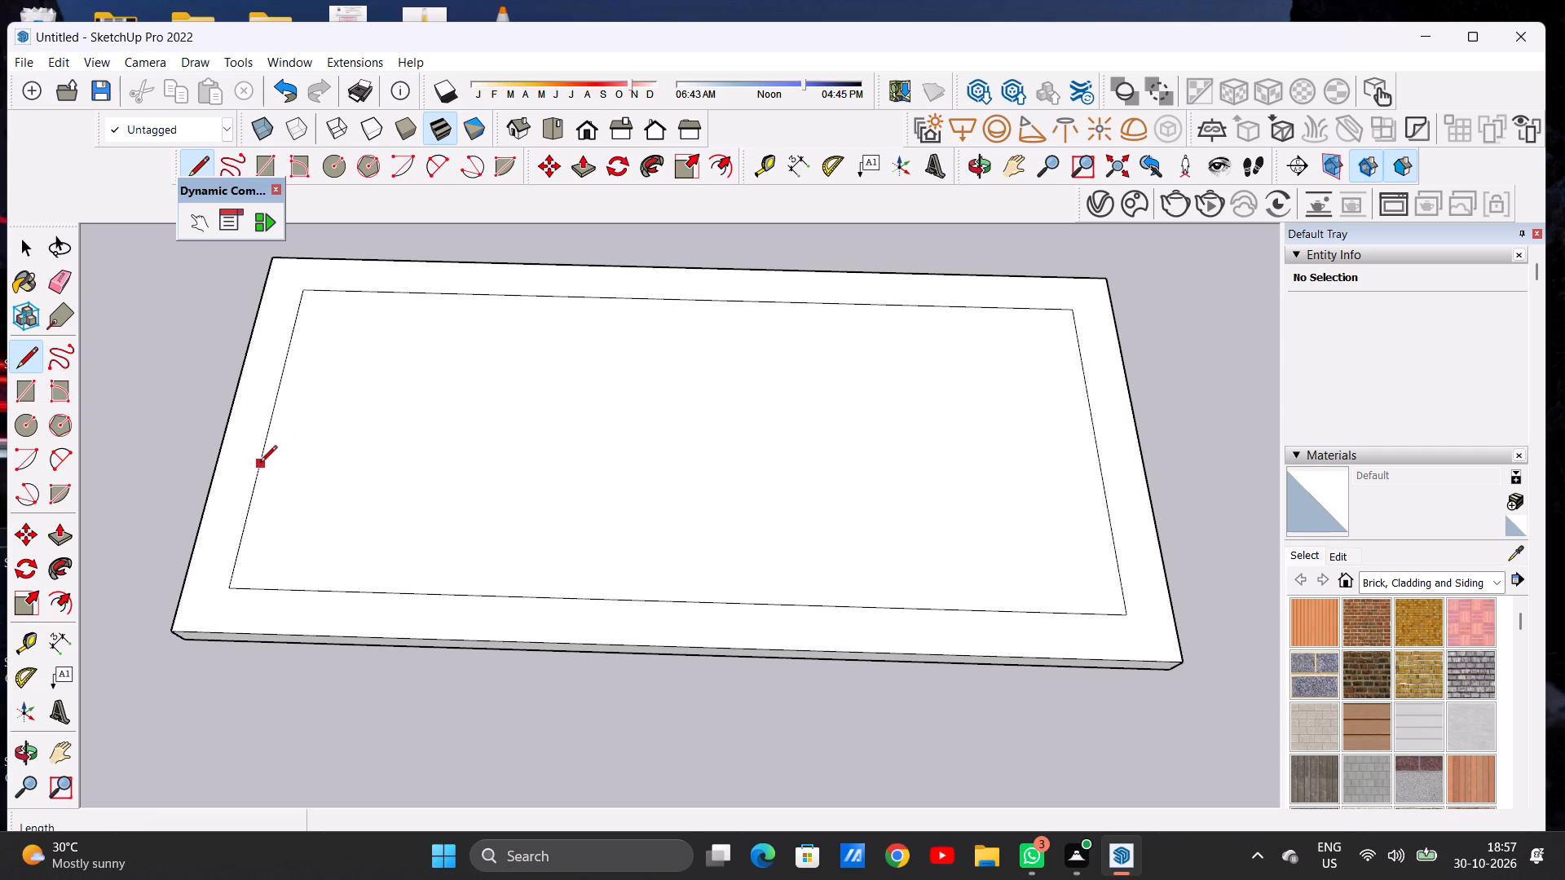
pyautogui.click(260, 464)
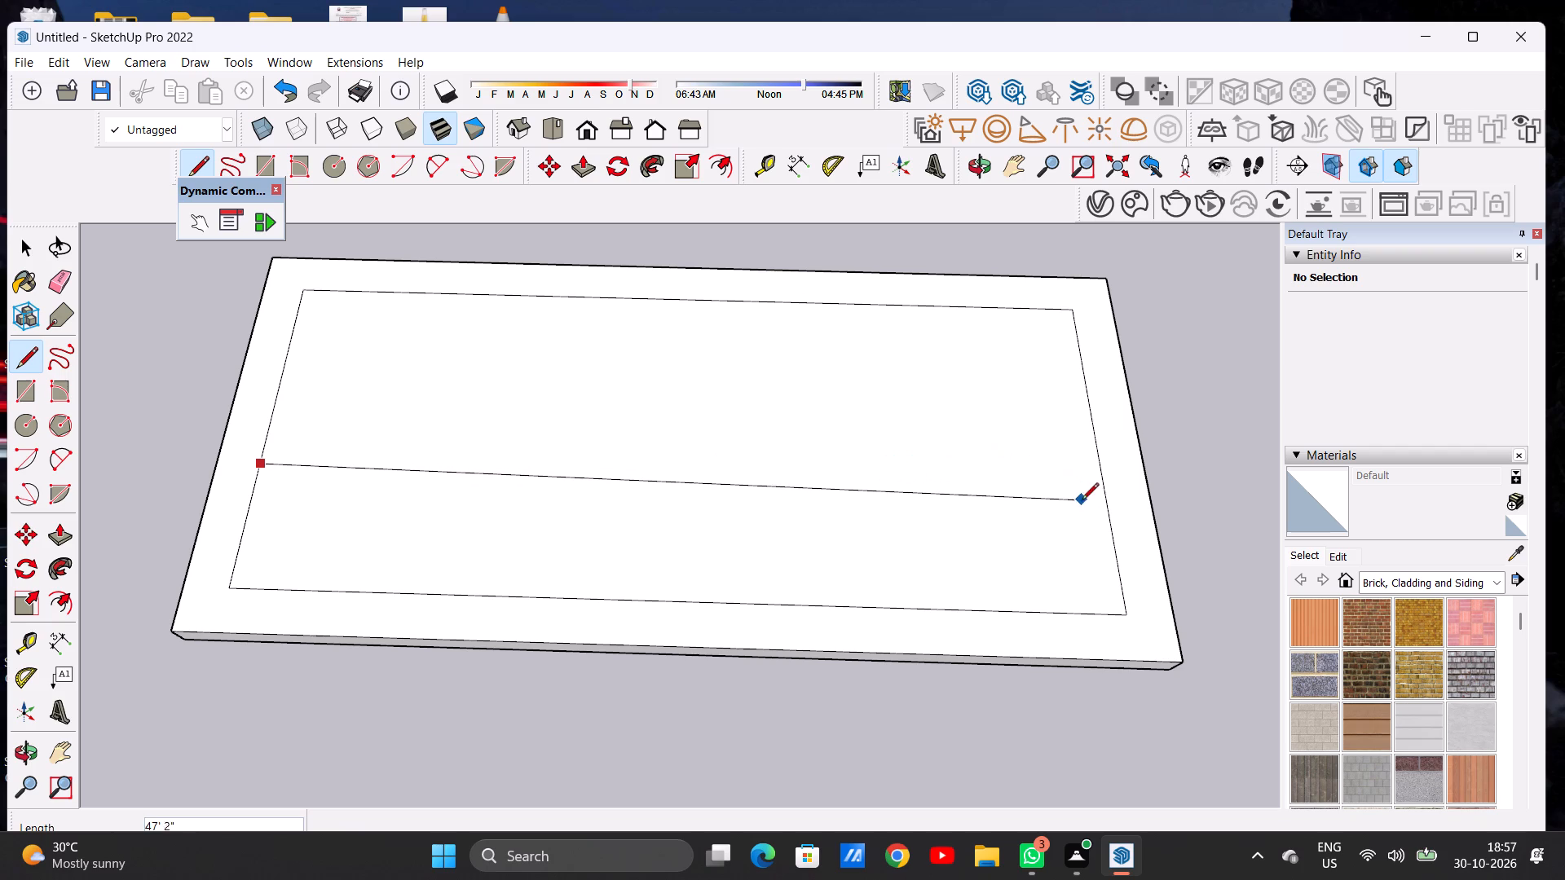
pyautogui.click(1103, 487)
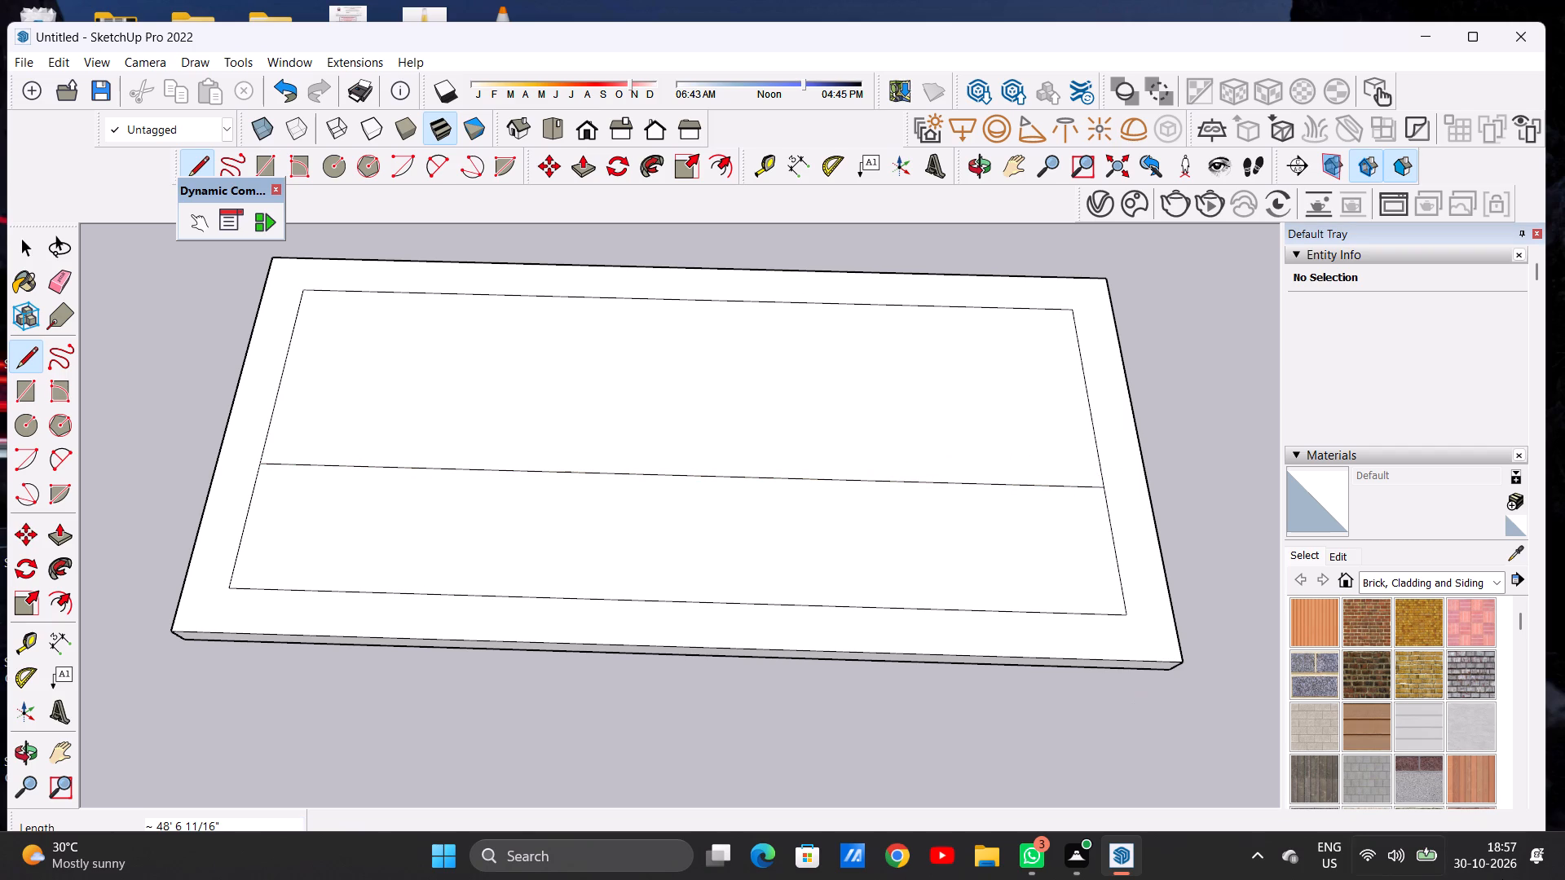
# Draw a second line about 48' 7" long across the inner rectangle, parallel to and just behind the first dividing line.
pyautogui.scroll(1, 364, 420)
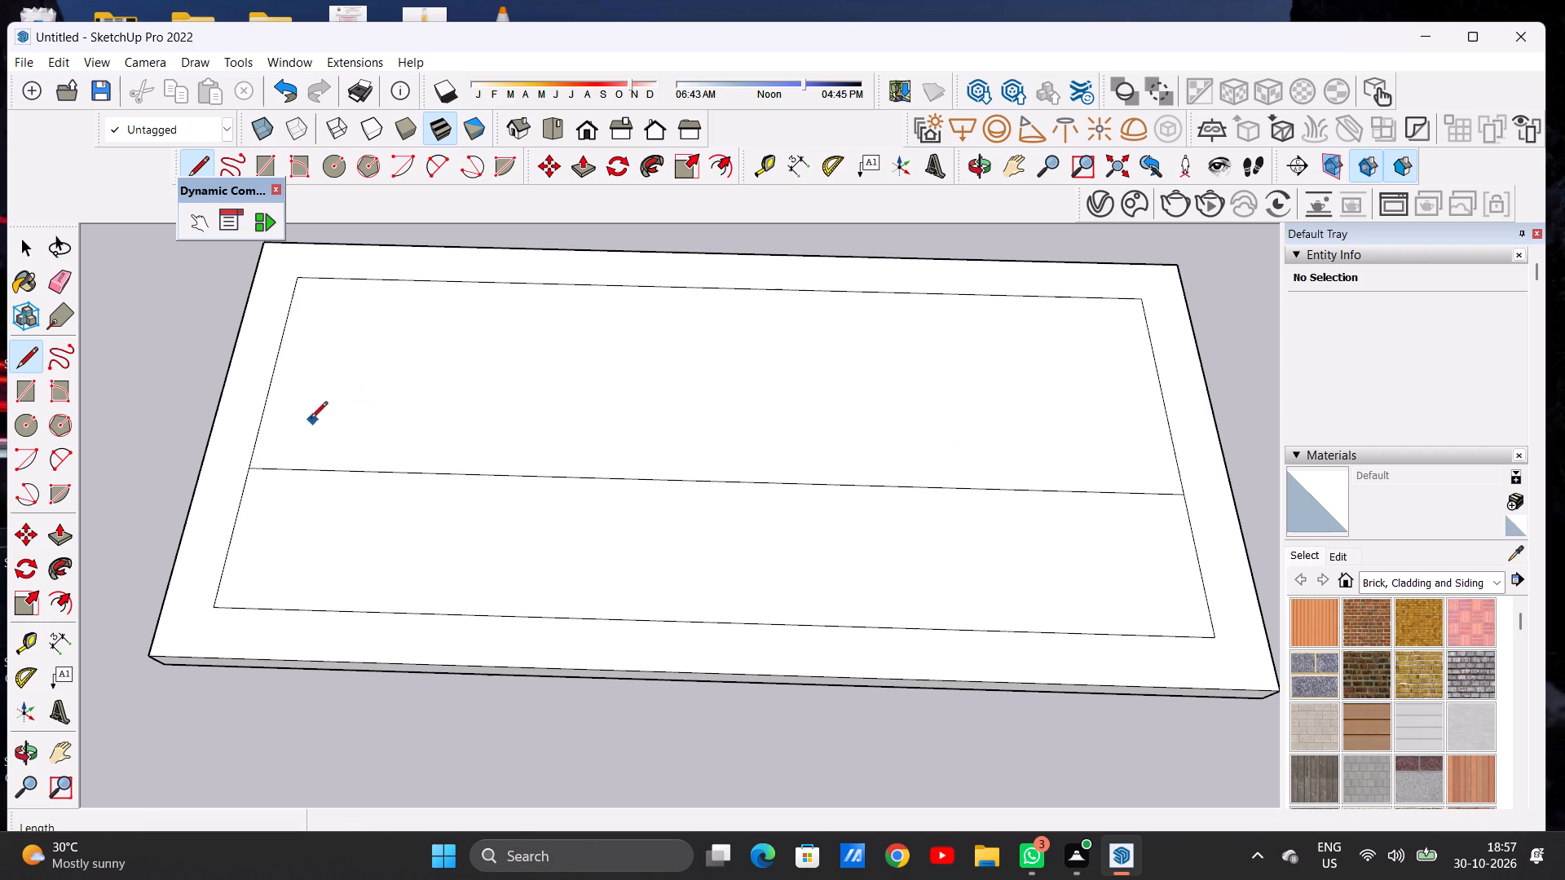
pyautogui.click(253, 439)
pyautogui.scroll(-7, 447, 451)
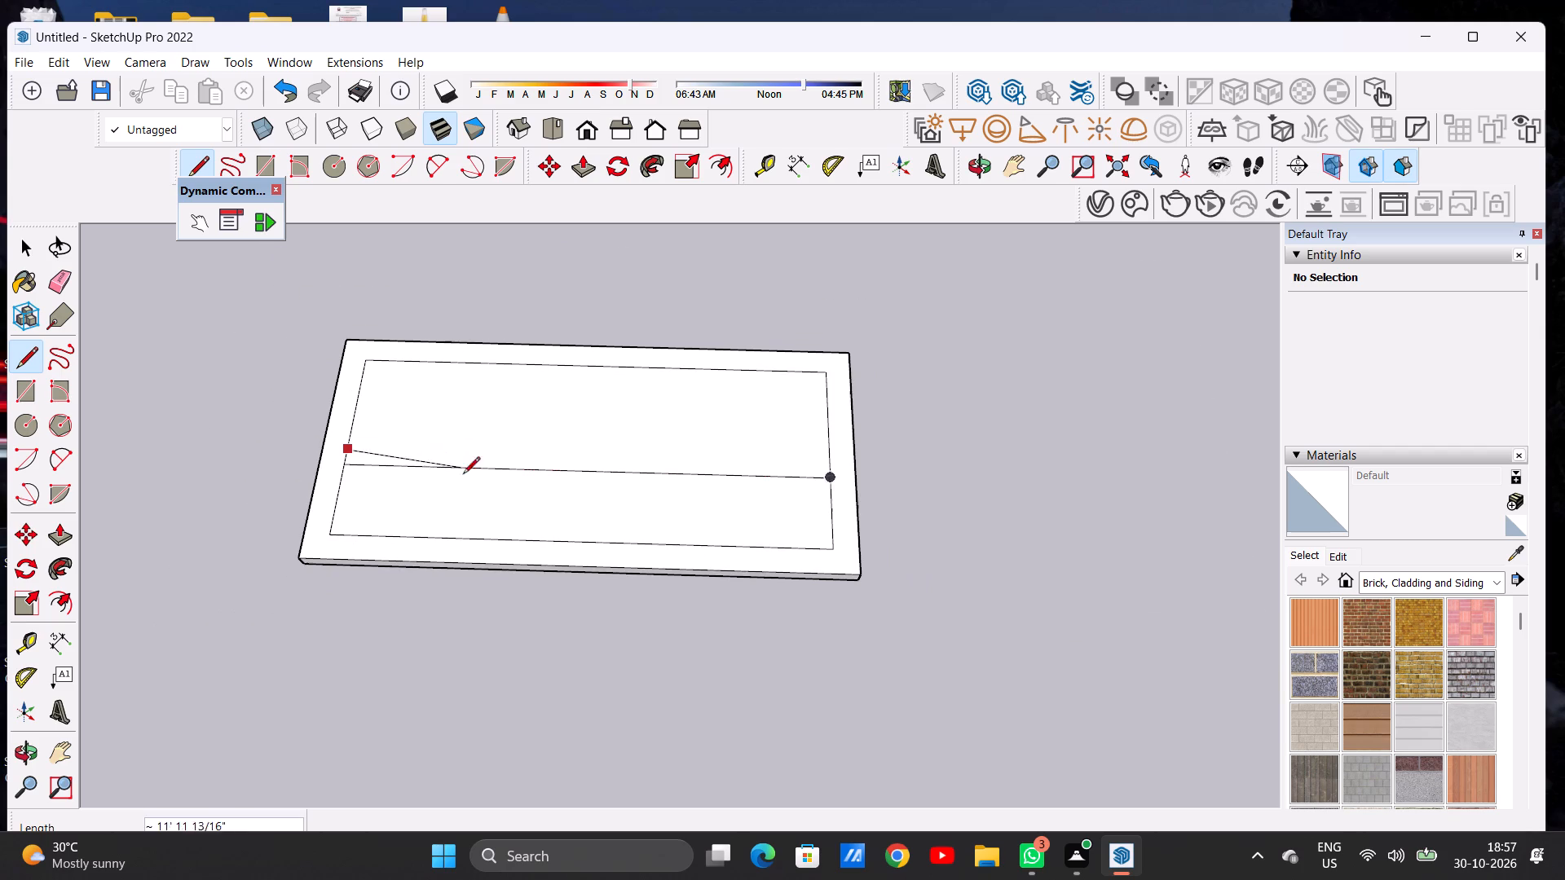
pyautogui.scroll(3, 759, 450)
pyautogui.scroll(-1, 762, 453)
pyautogui.scroll(2, 762, 453)
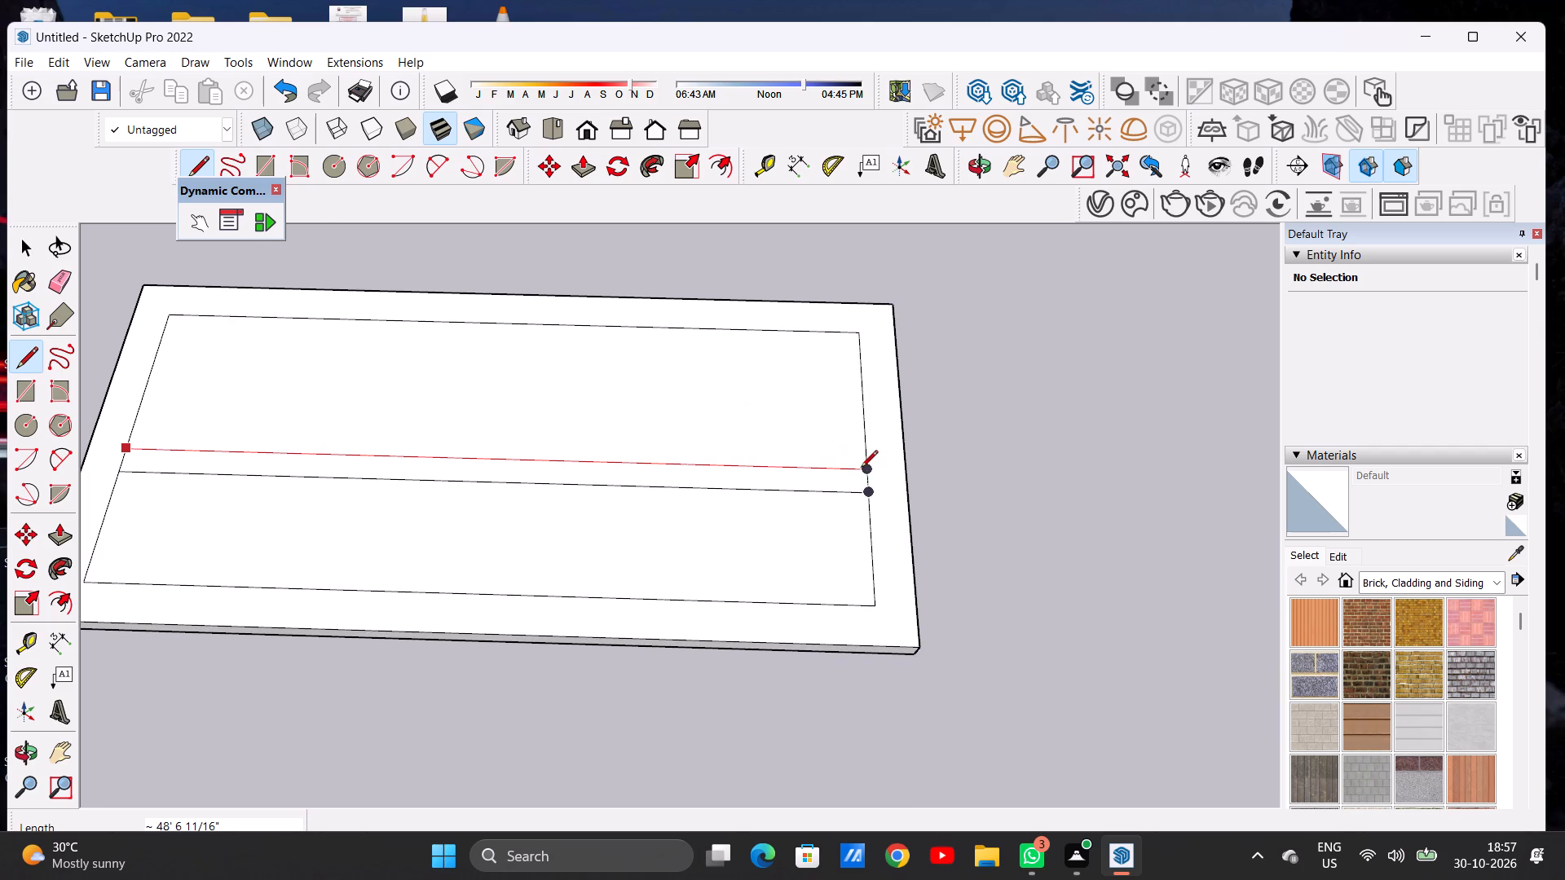
pyautogui.click(861, 469)
pyautogui.press('space')
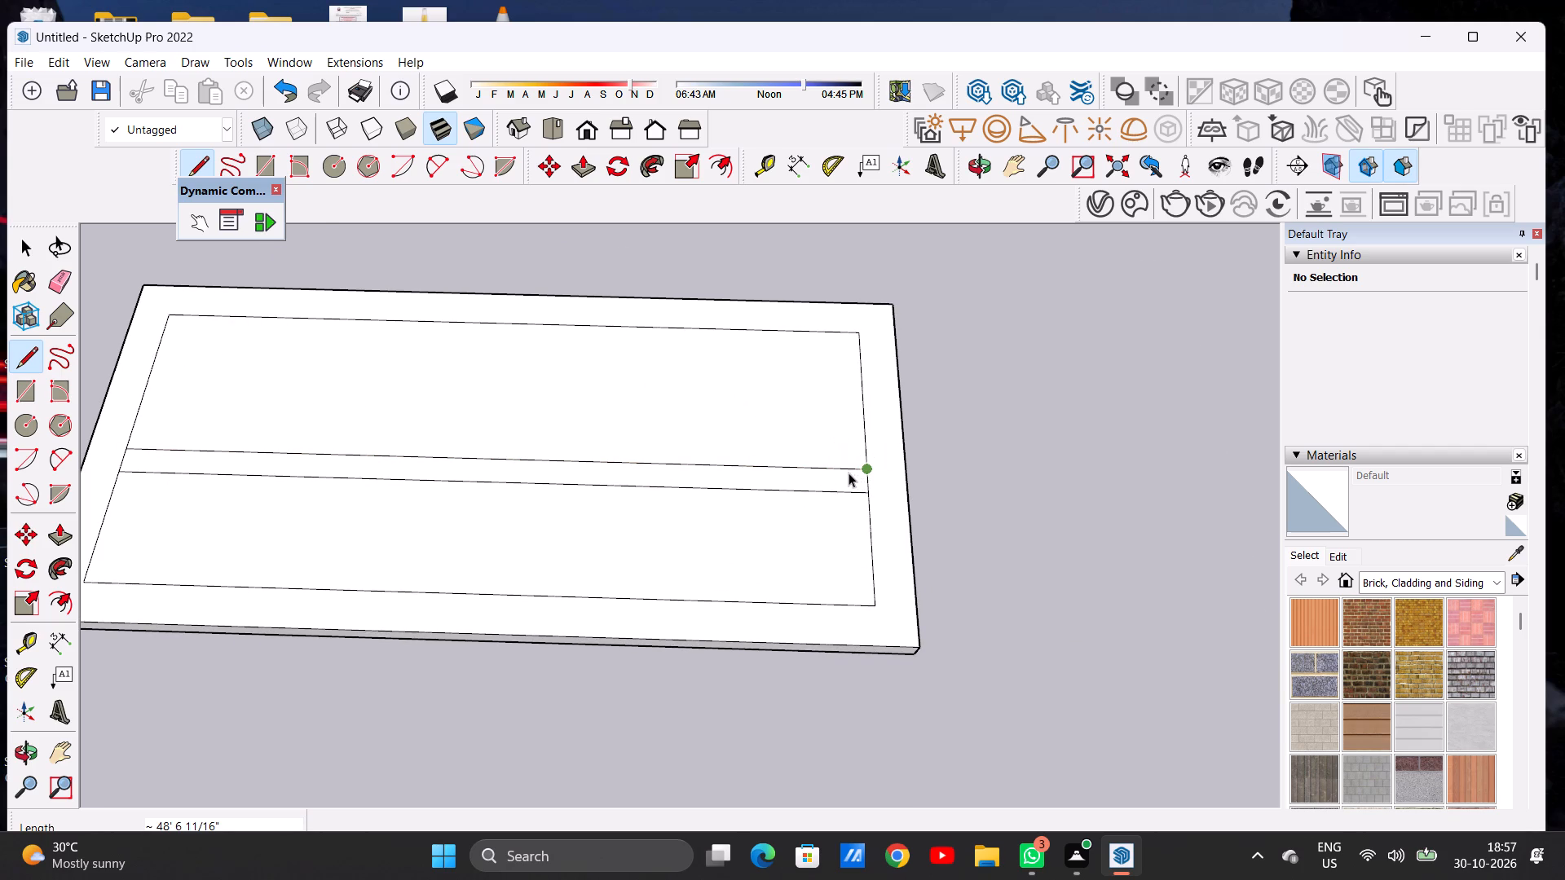
# Extend the front dividing line from the inner rectangle's right edge straight out to the slab's right edge.
pyautogui.scroll(-6, 831, 473)
pyautogui.scroll(6, 853, 506)
pyautogui.scroll(-1, 856, 500)
pyautogui.scroll(3, 856, 500)
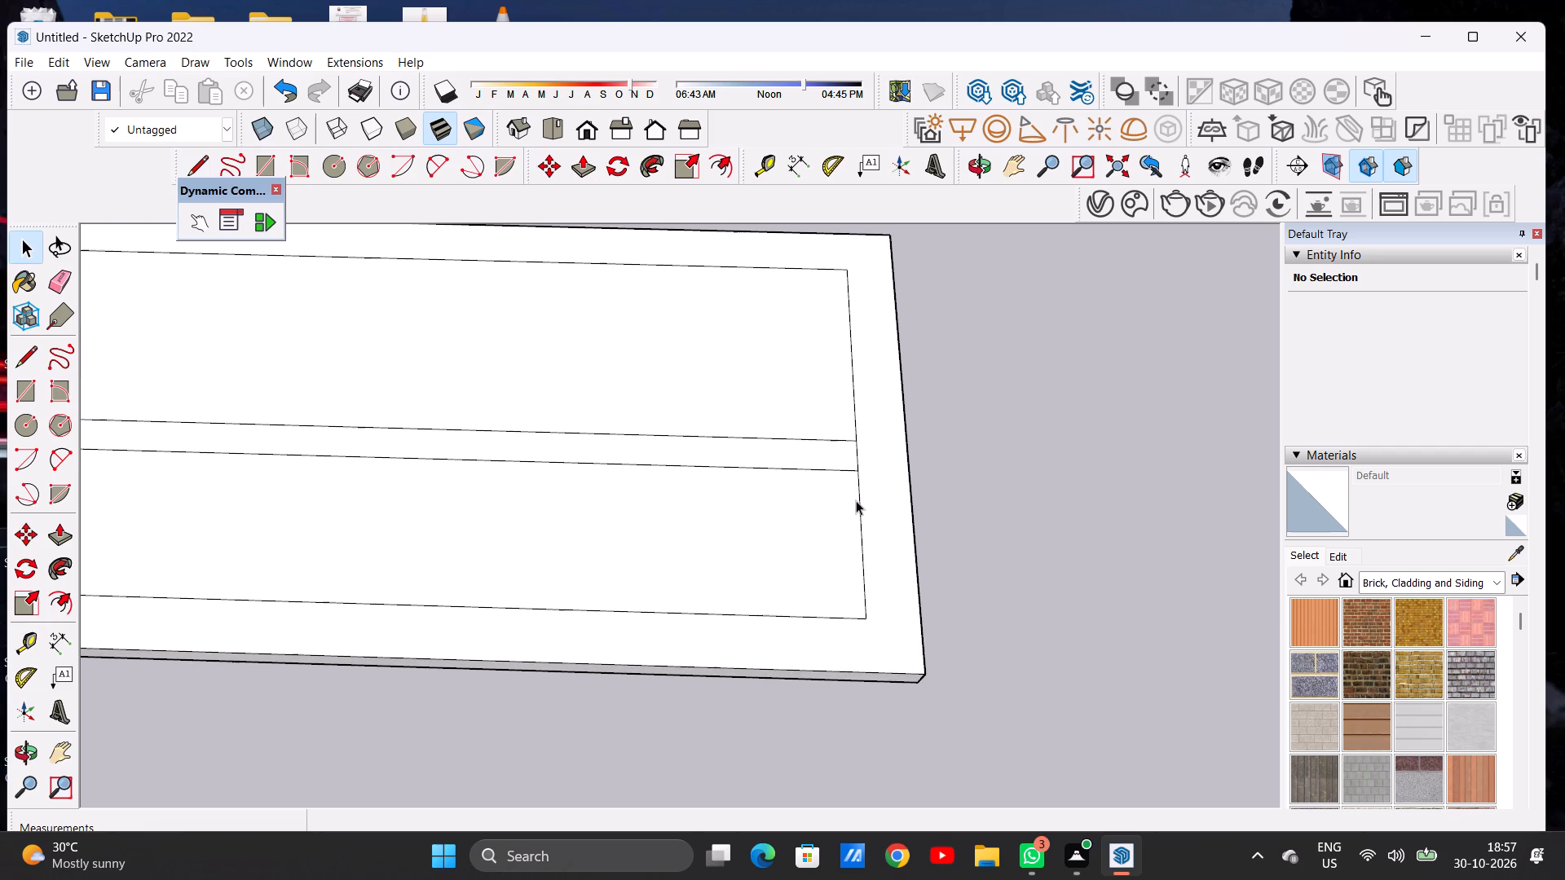
pyautogui.press('l')
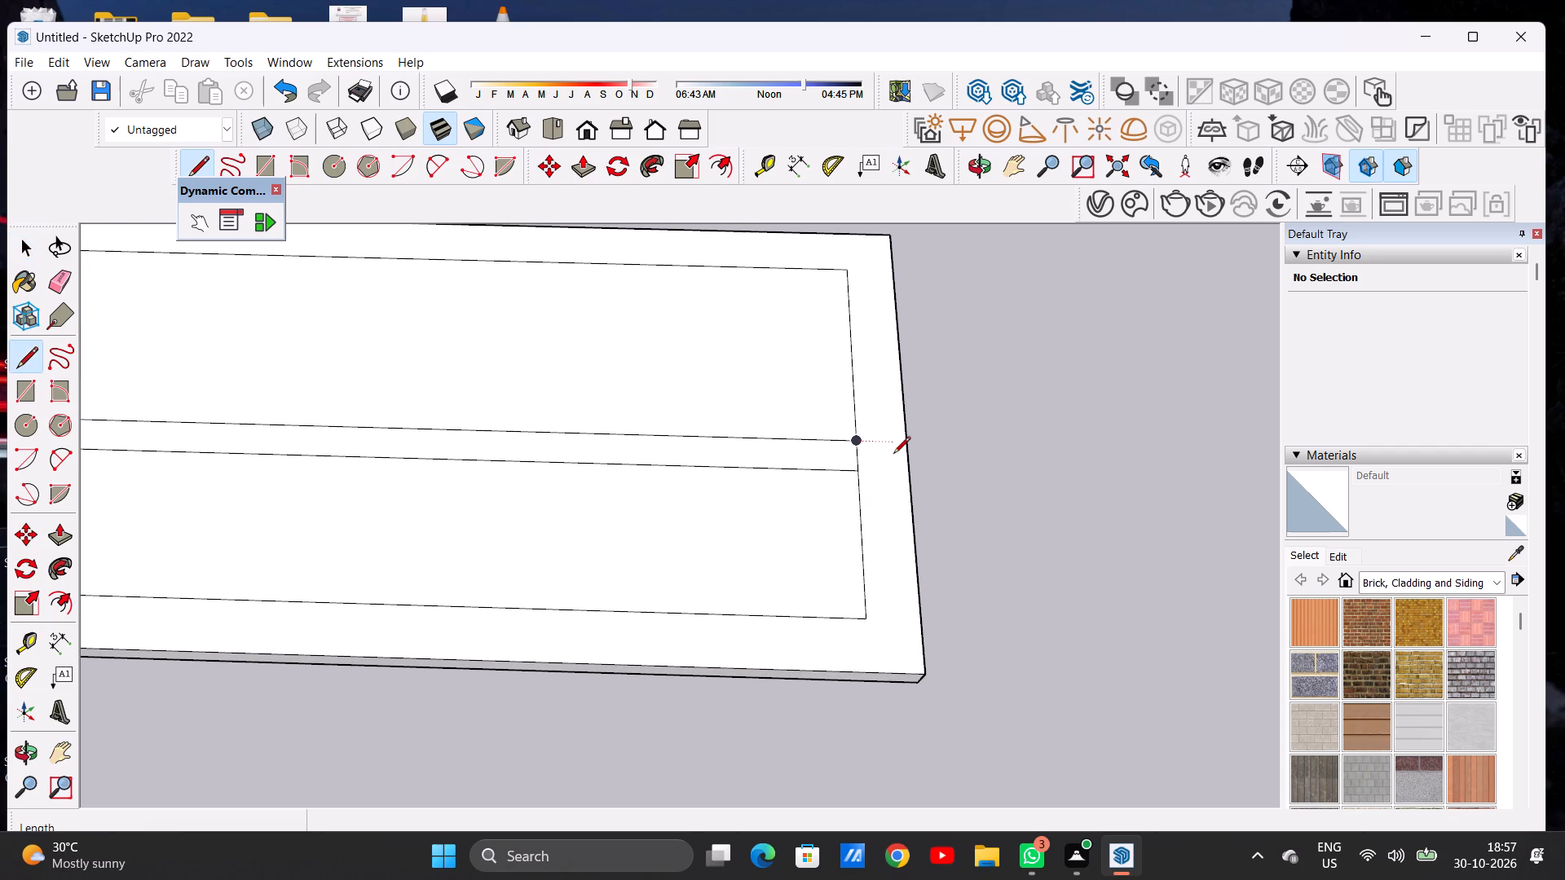
pyautogui.click(854, 473)
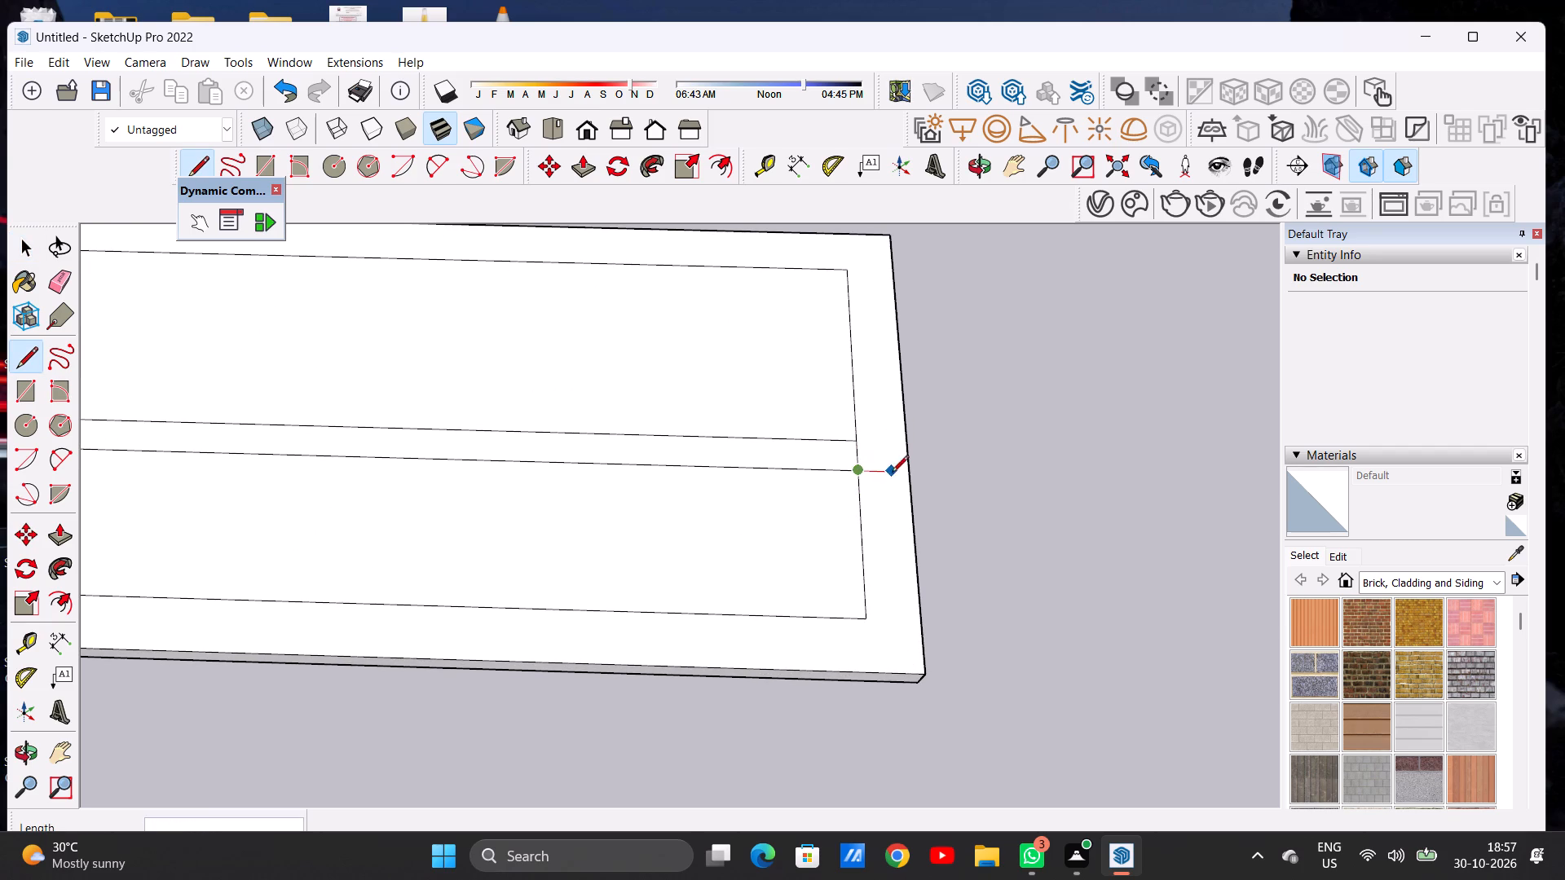
pyautogui.click(910, 472)
# Extend the front dividing line from the inner rectangle's left edge straight out to the slab's left edge.
pyautogui.scroll(-2, 988, 443)
pyautogui.scroll(1, 1002, 443)
pyautogui.scroll(-5, 1005, 443)
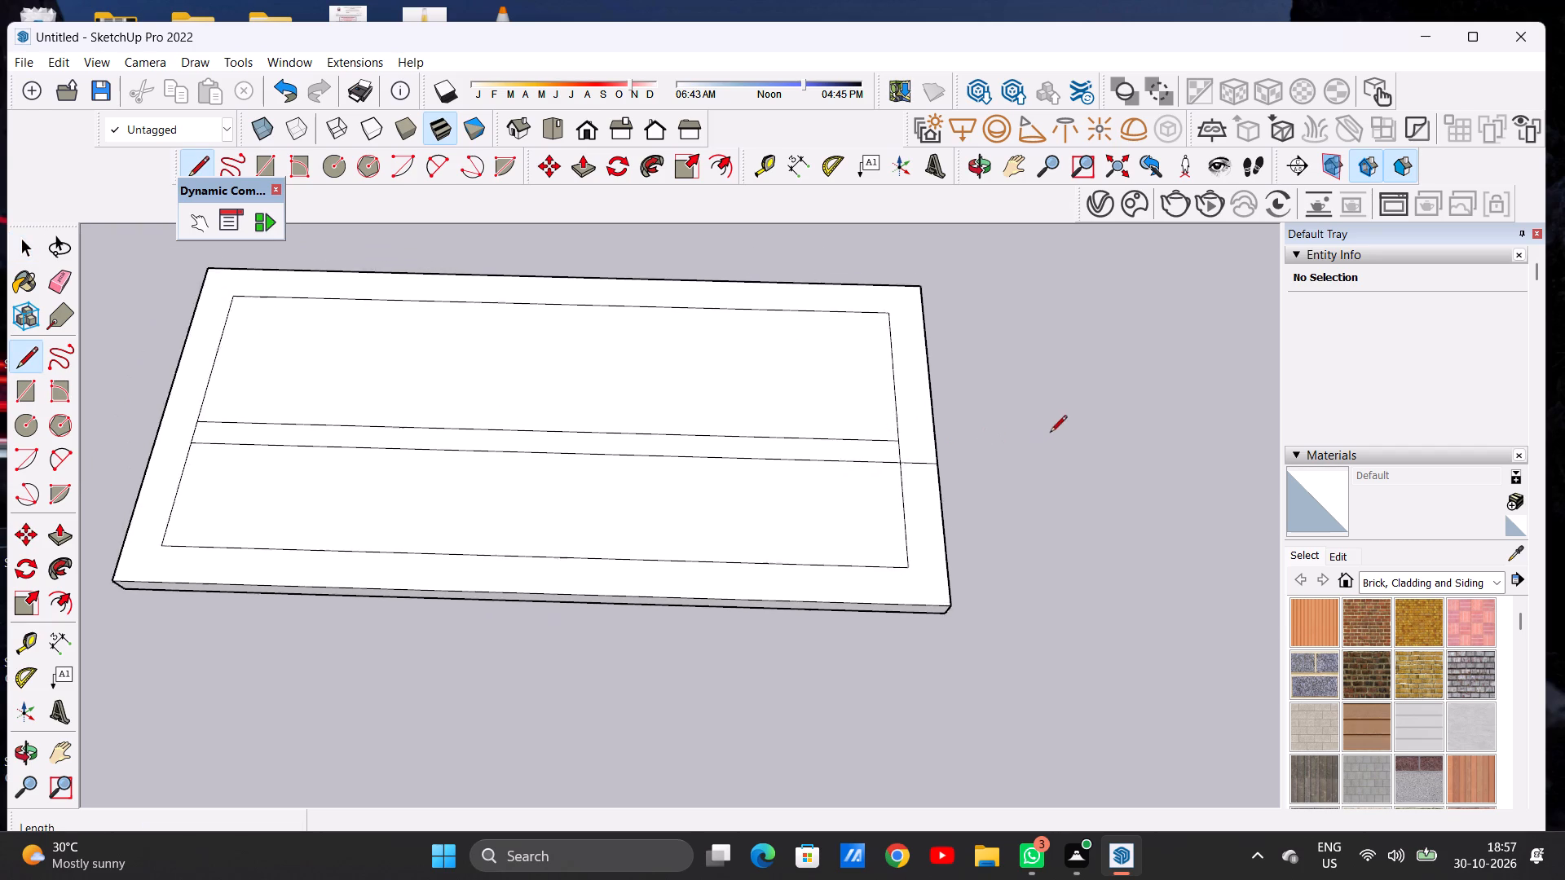
pyautogui.scroll(-5, 1050, 433)
pyautogui.scroll(12, 410, 435)
pyautogui.scroll(-2, 324, 428)
pyautogui.scroll(2, 328, 429)
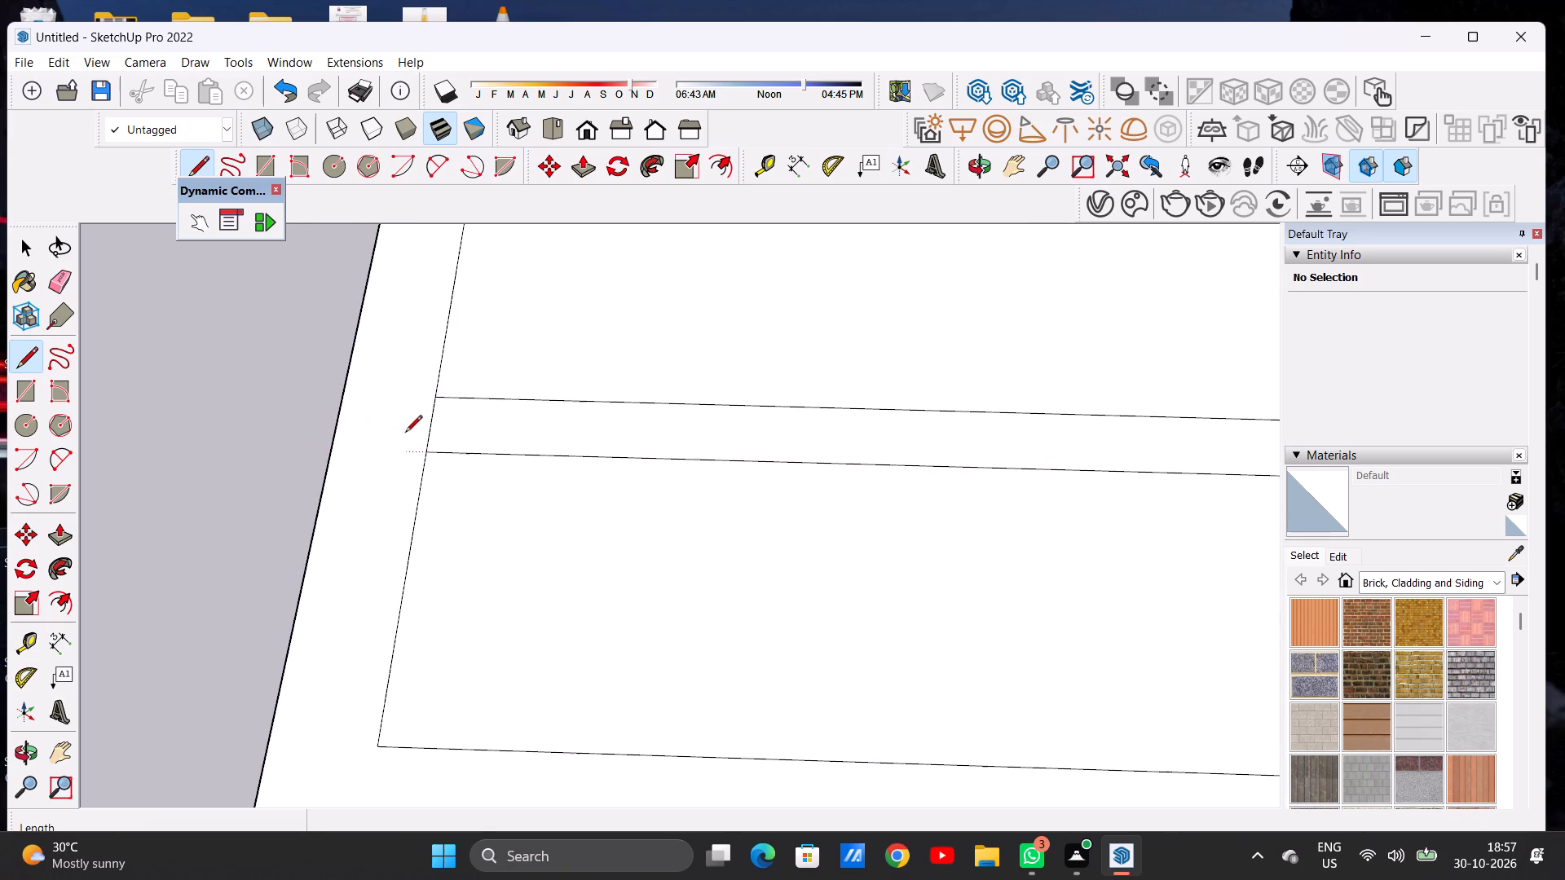
pyautogui.click(432, 453)
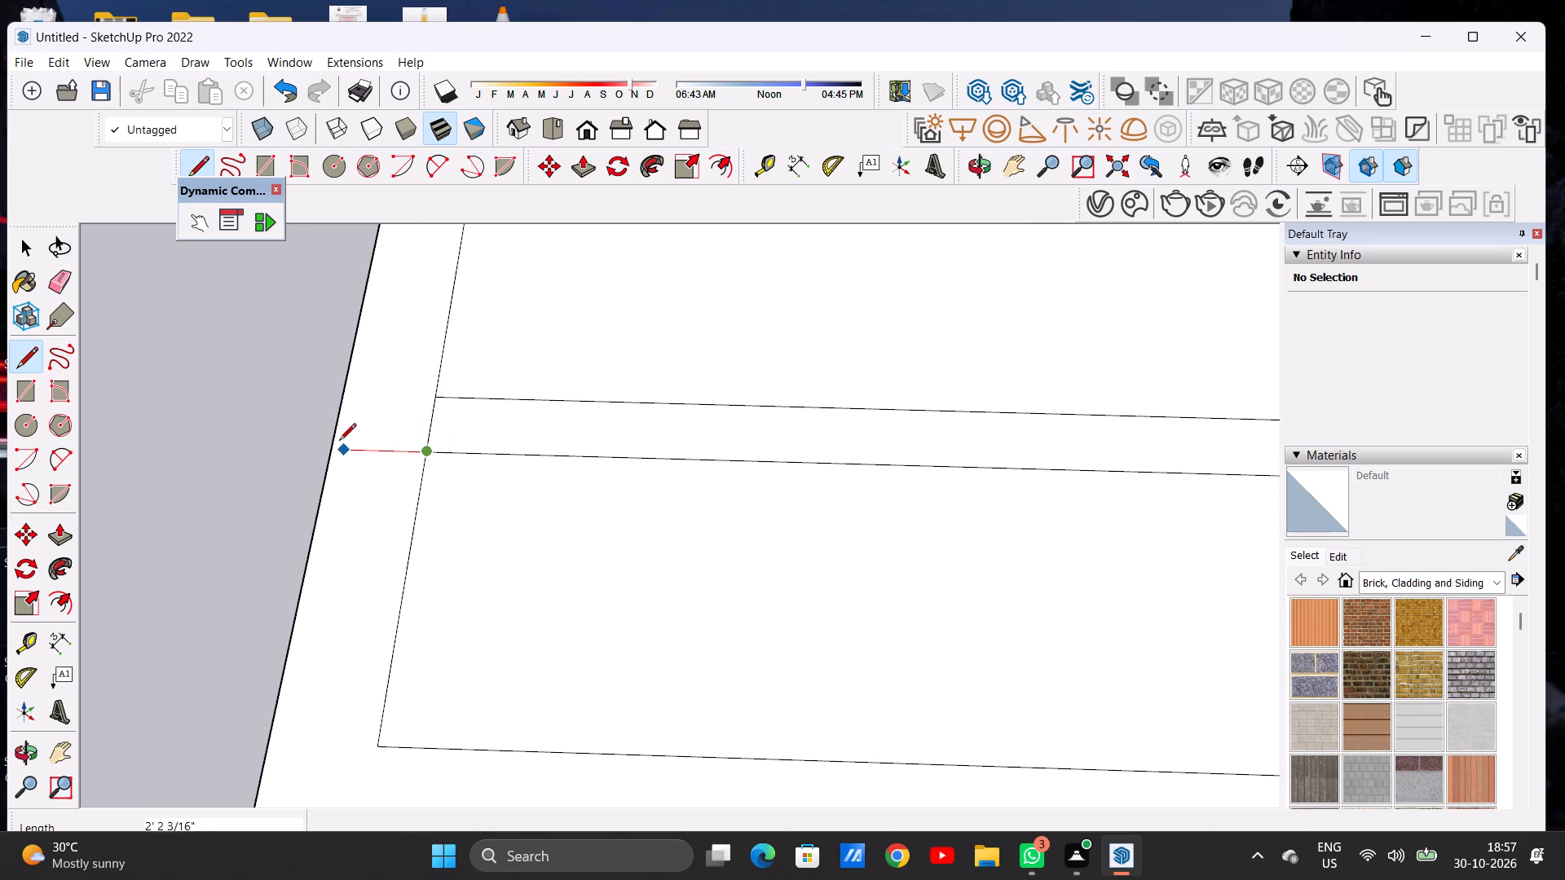
pyautogui.click(337, 442)
pyautogui.press('space')
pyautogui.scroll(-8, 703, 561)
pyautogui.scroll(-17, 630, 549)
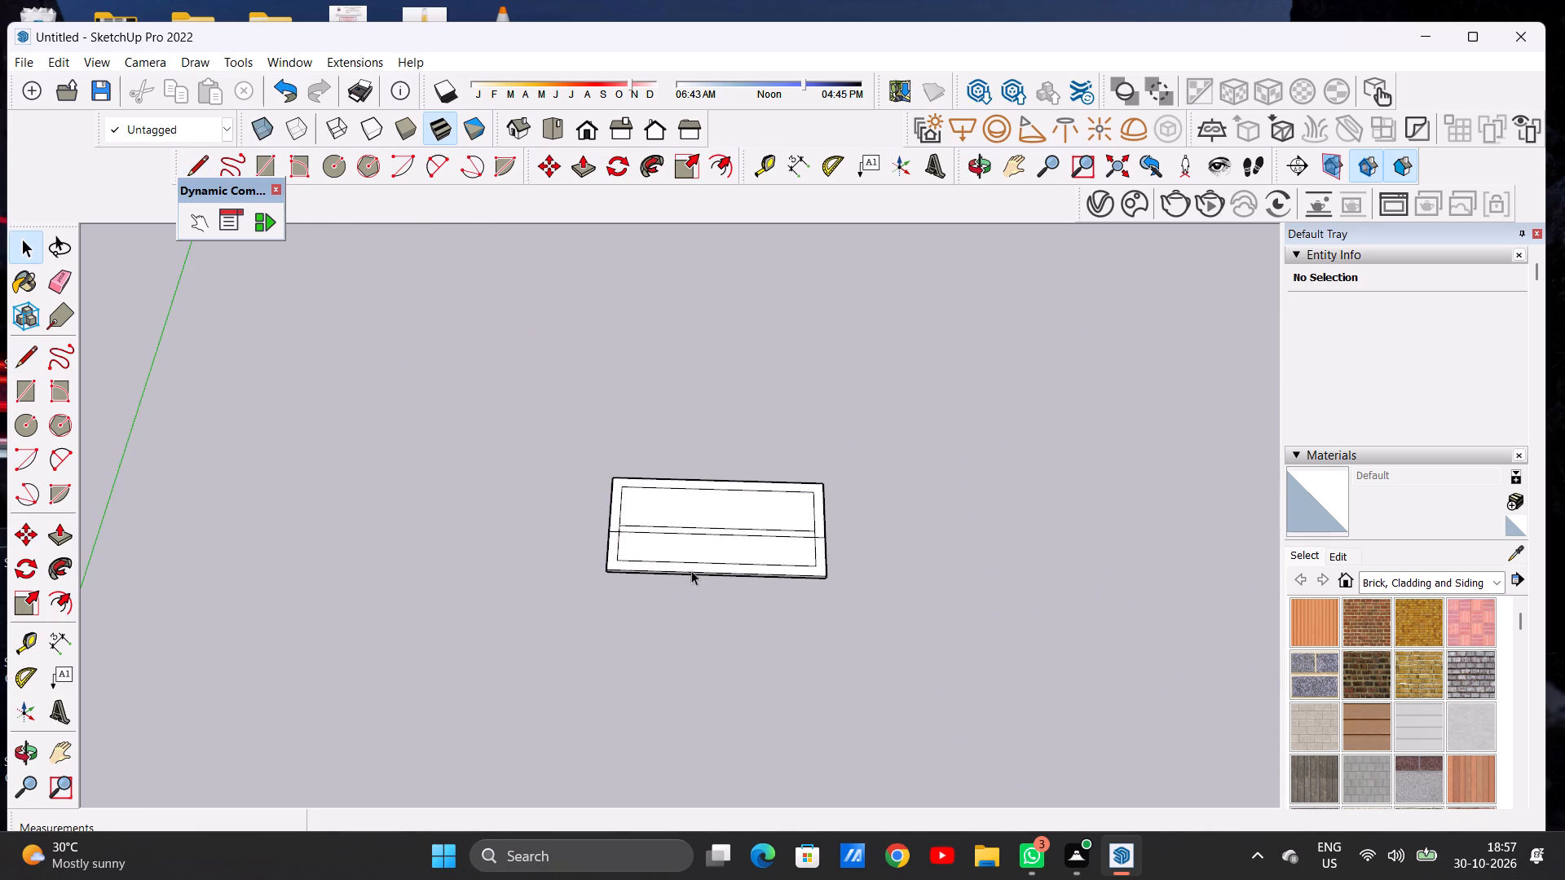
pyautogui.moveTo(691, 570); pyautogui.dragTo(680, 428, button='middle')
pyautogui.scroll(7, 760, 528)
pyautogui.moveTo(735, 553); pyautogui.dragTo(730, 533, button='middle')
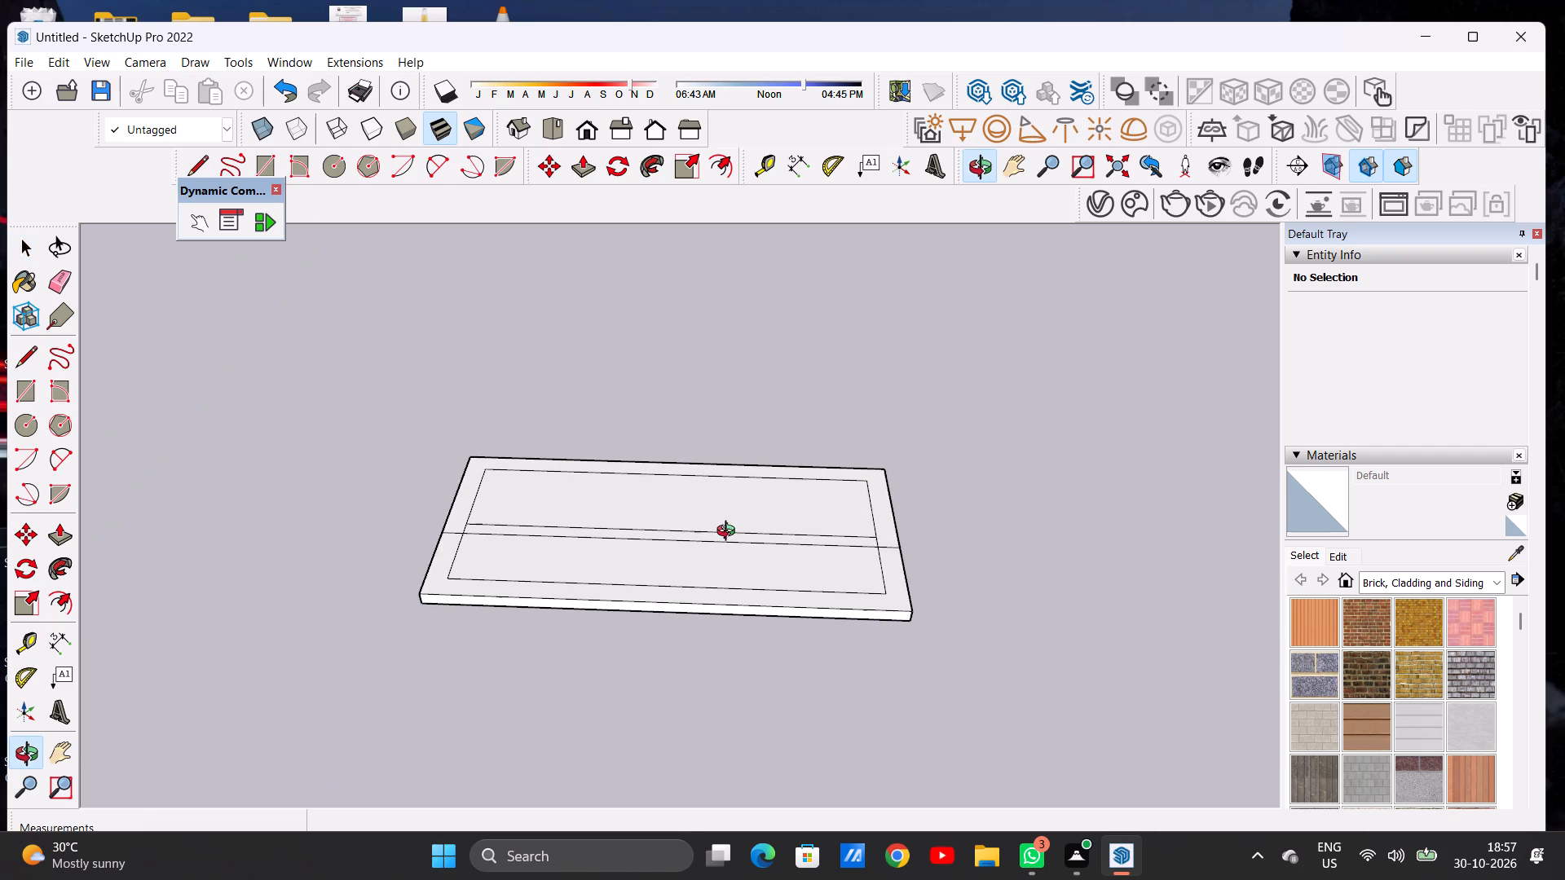
# Push/Pull the U-shaped border face behind the front dividing line up about 21' 2" to form the back and side walls.
pyautogui.moveTo(730, 533); pyautogui.dragTo(734, 528, button='middle')
pyautogui.scroll(3, 800, 546)
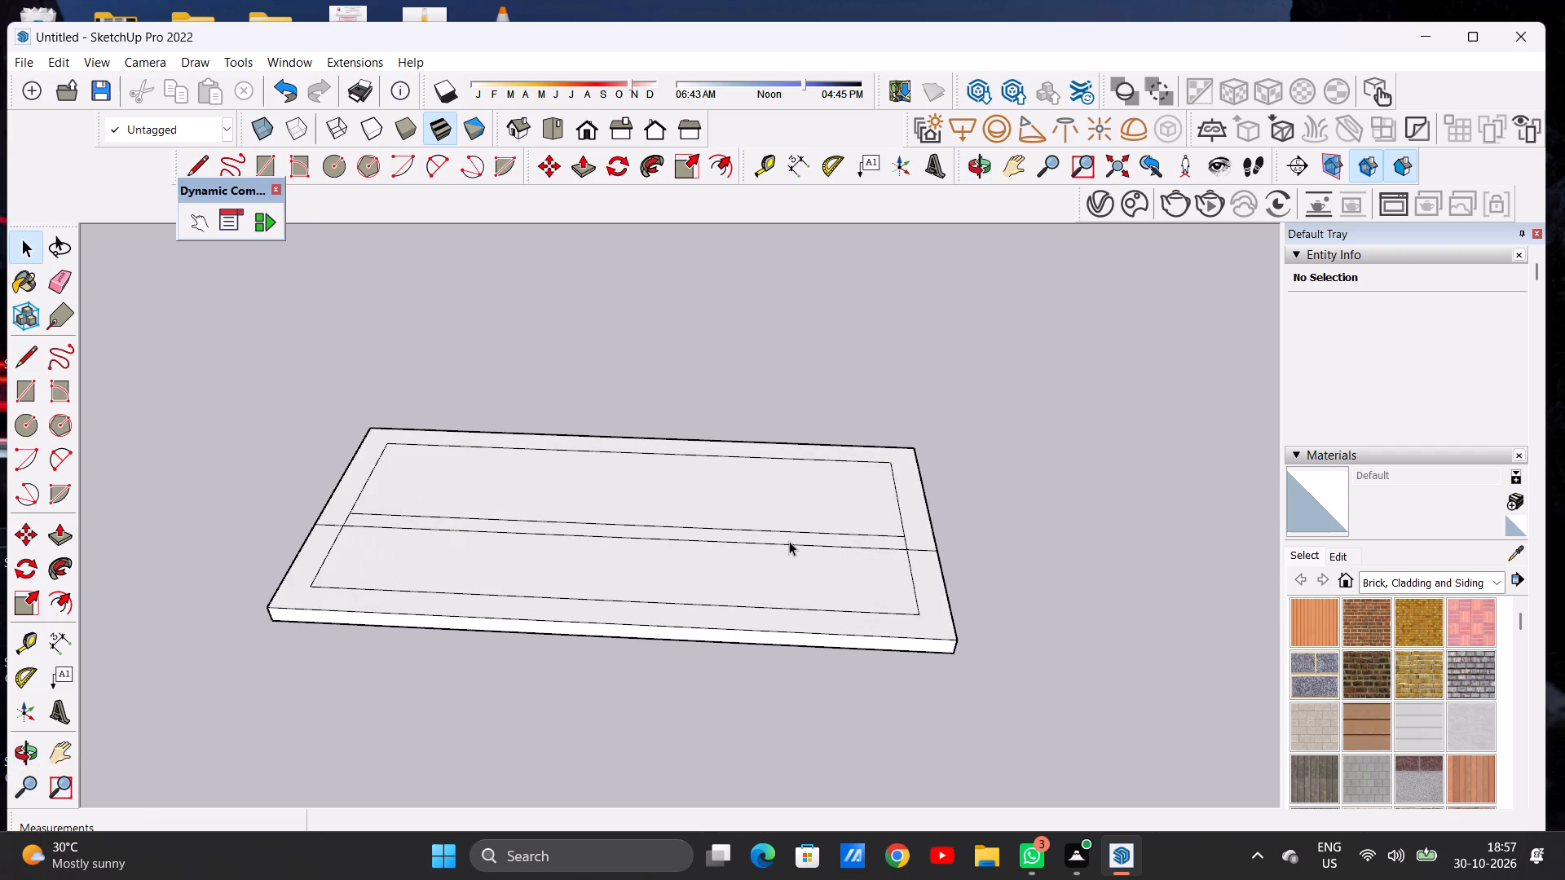
pyautogui.press('p')
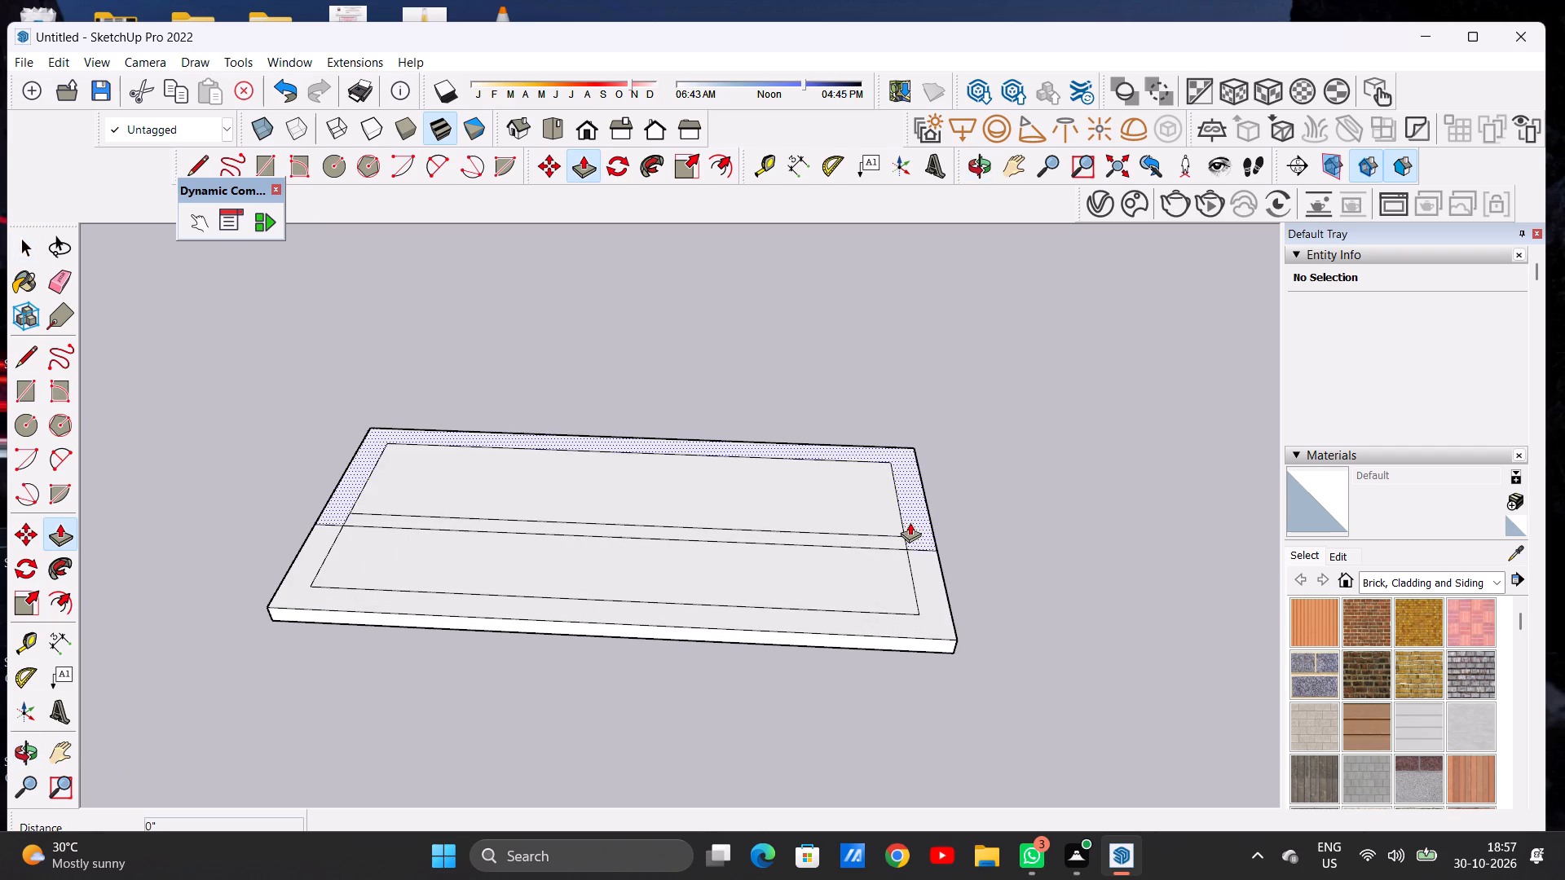
pyautogui.scroll(2, 924, 531)
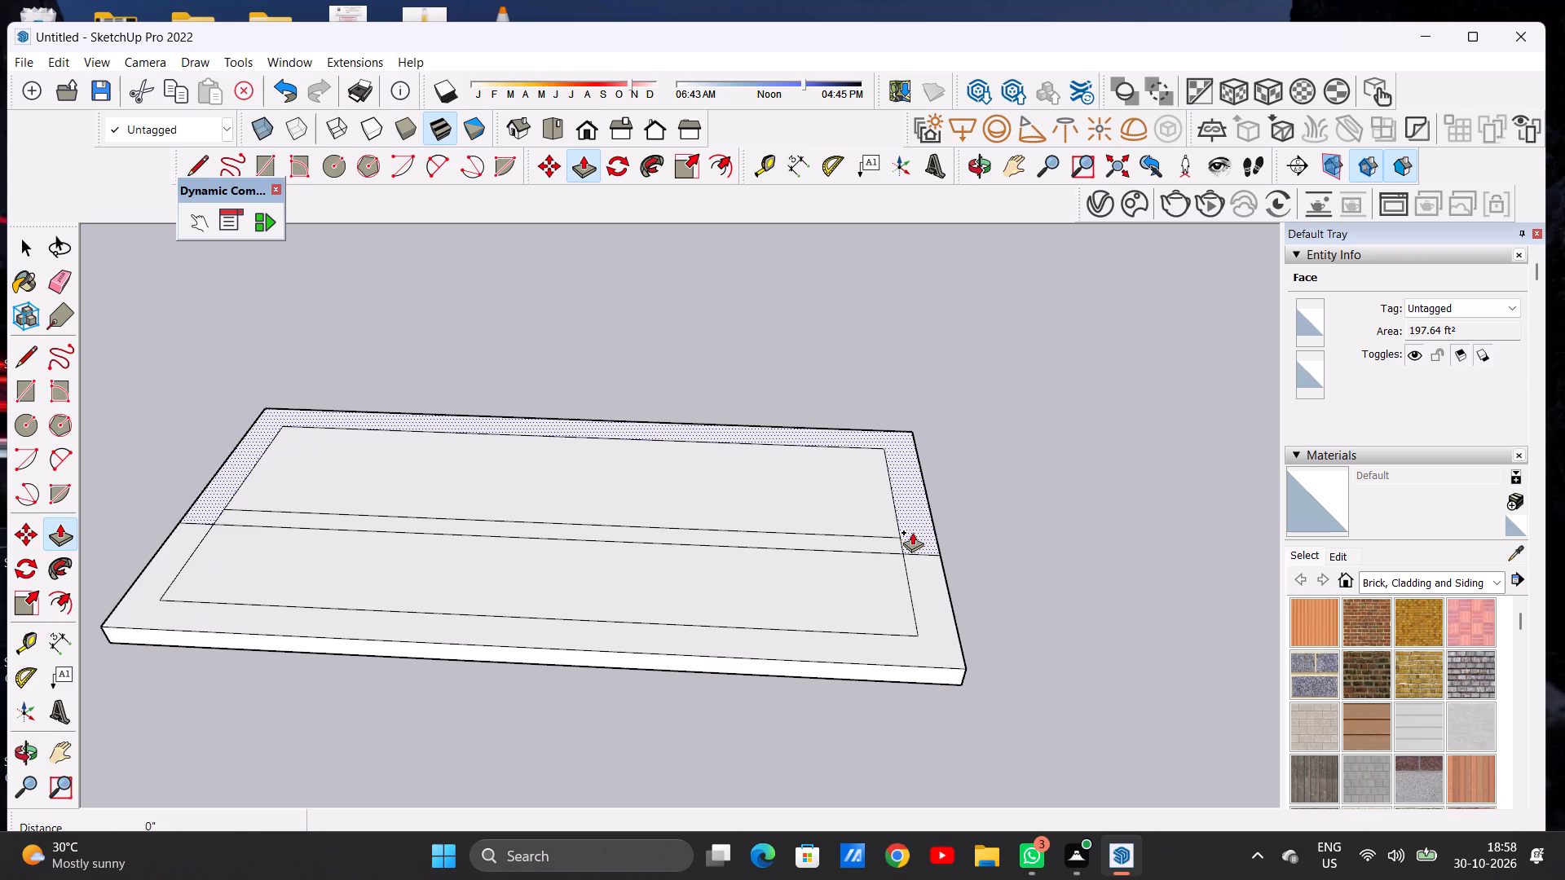
pyautogui.click(912, 532)
pyautogui.scroll(-10, 927, 403)
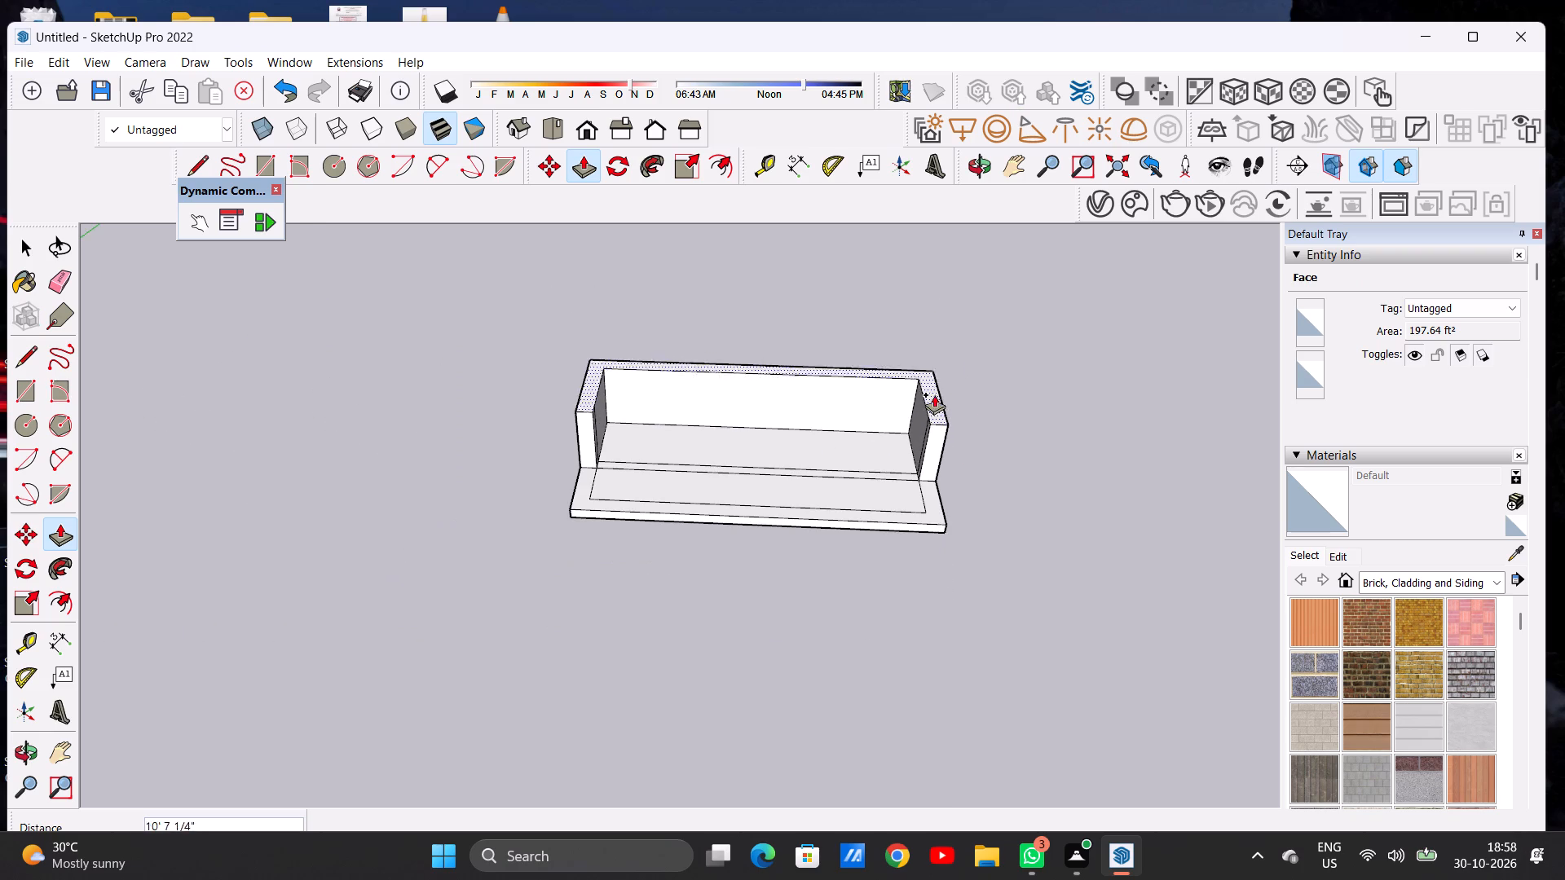
pyautogui.moveTo(976, 391); pyautogui.dragTo(964, 311, button='middle')
pyautogui.scroll(5, 953, 334)
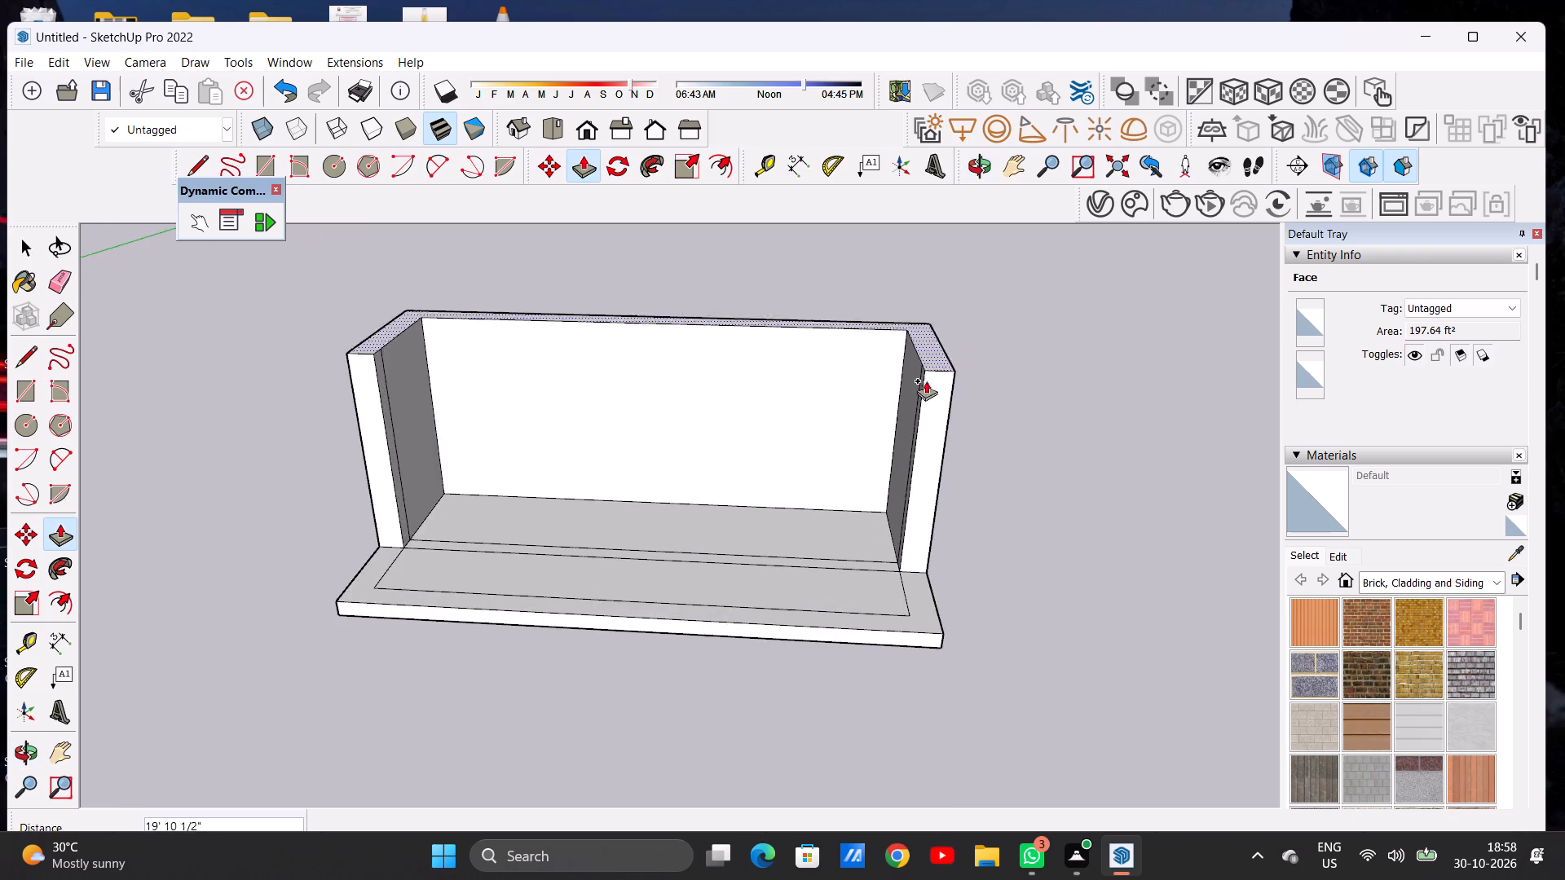
pyautogui.moveTo(930, 400); pyautogui.dragTo(941, 309, button='middle')
pyautogui.scroll(6, 923, 343)
pyautogui.scroll(-12, 983, 343)
pyautogui.scroll(1, 955, 364)
pyautogui.scroll(-1, 955, 364)
pyautogui.scroll(4, 955, 364)
pyautogui.scroll(-7, 972, 366)
pyautogui.scroll(11, 940, 382)
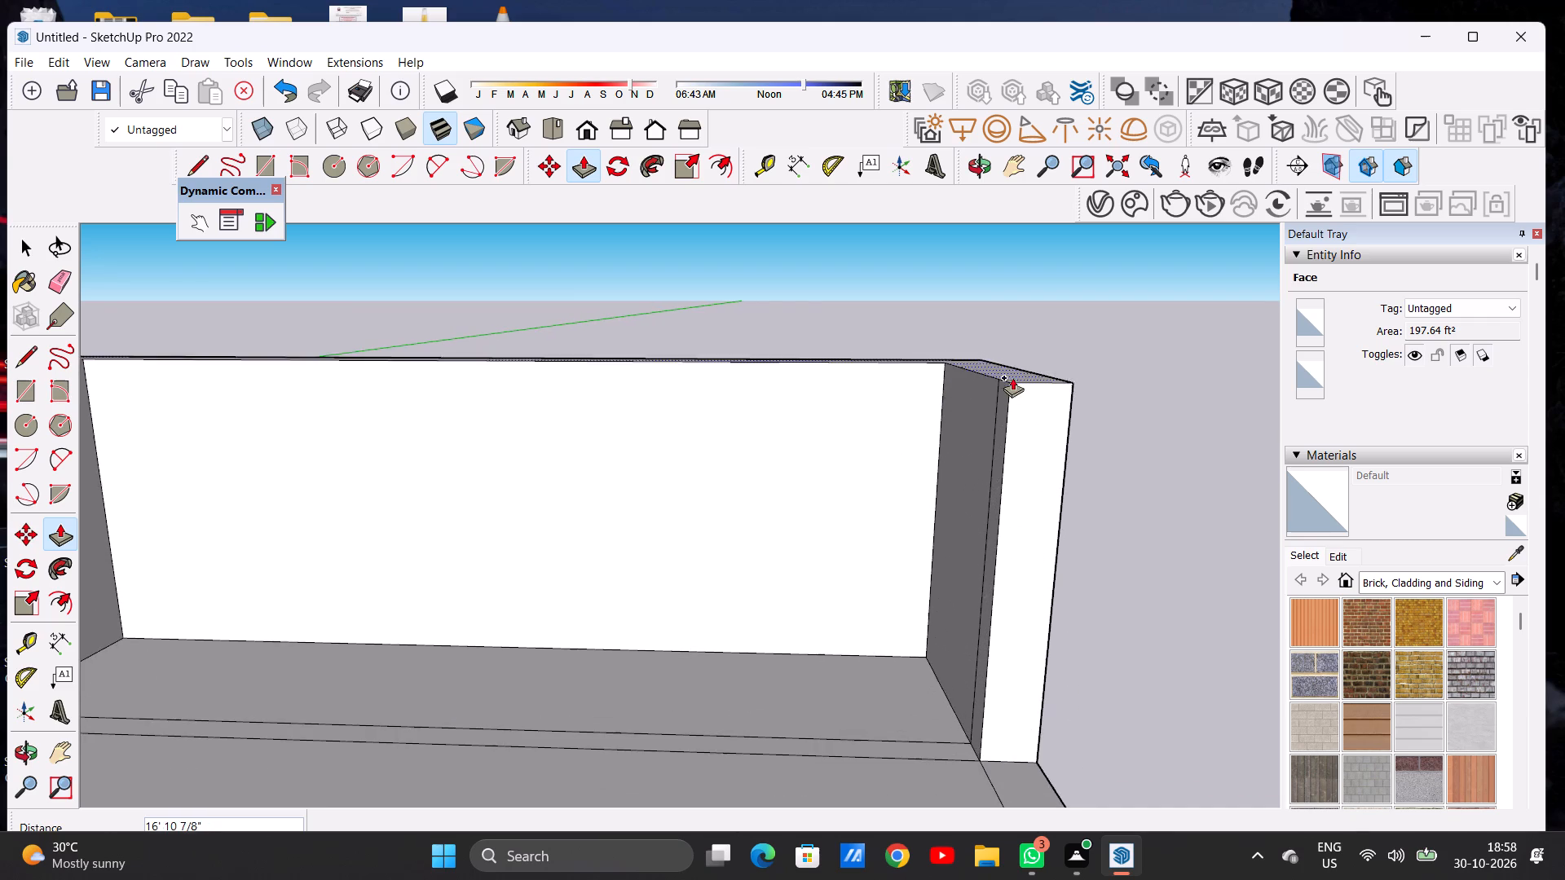
pyautogui.scroll(-8, 1012, 389)
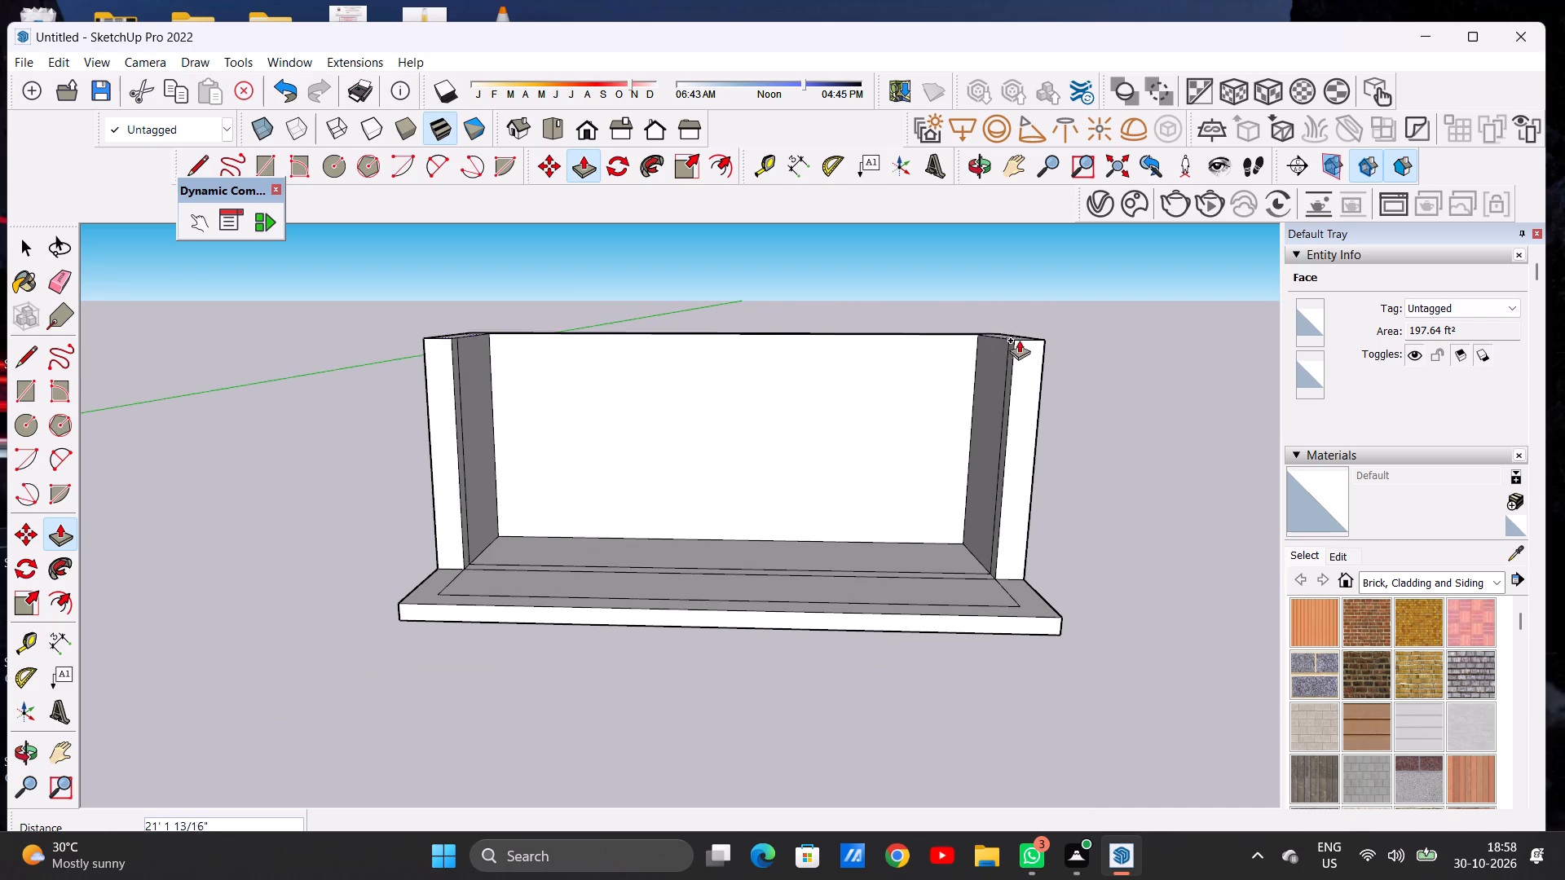
pyautogui.click(1019, 339)
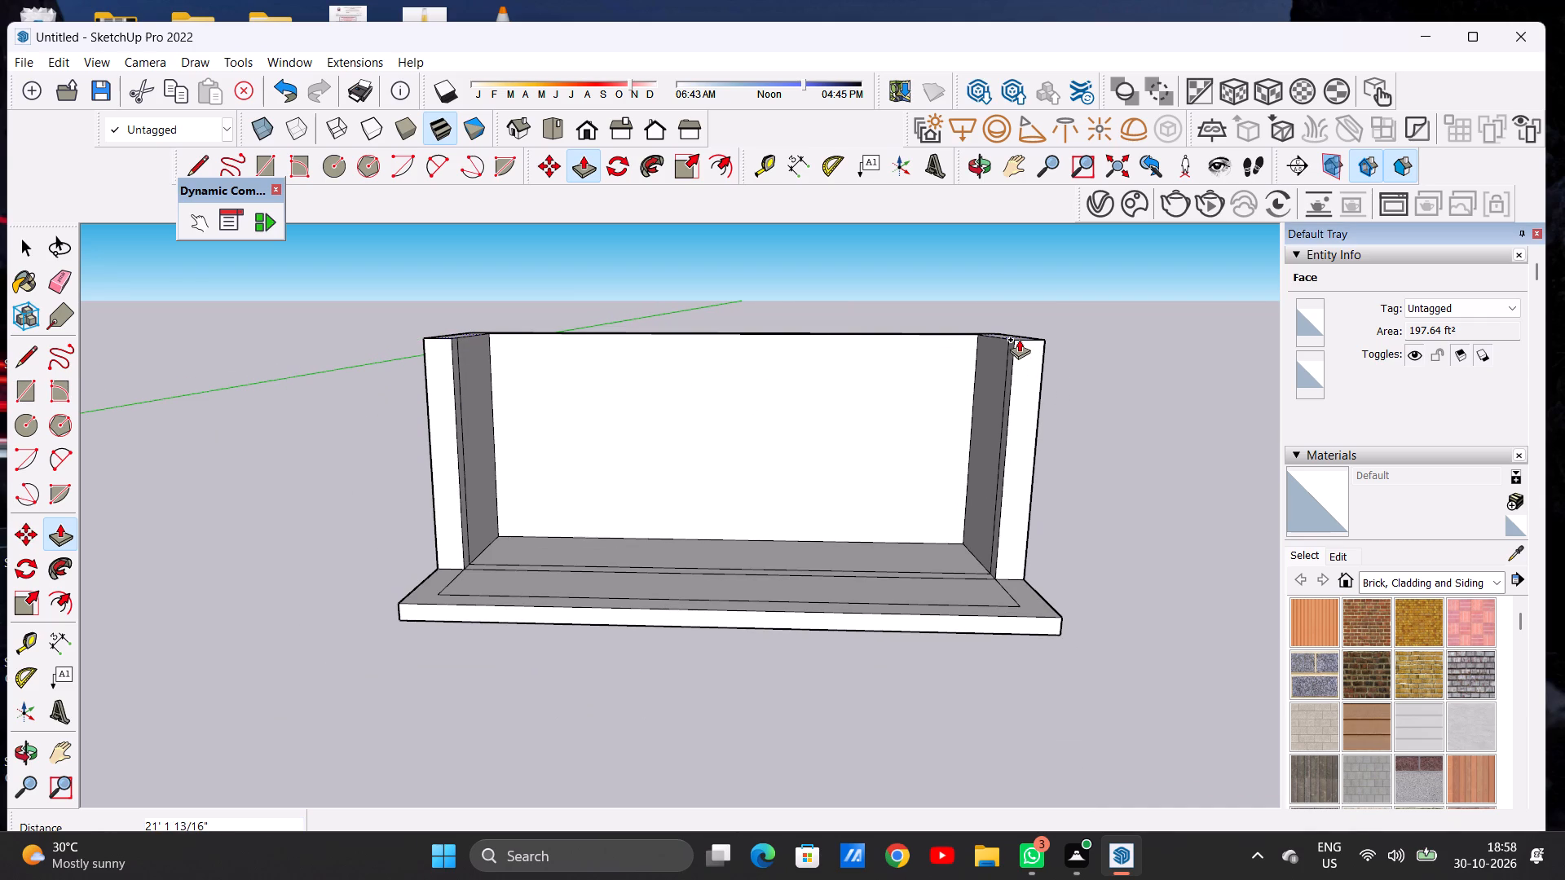
pyautogui.press('space')
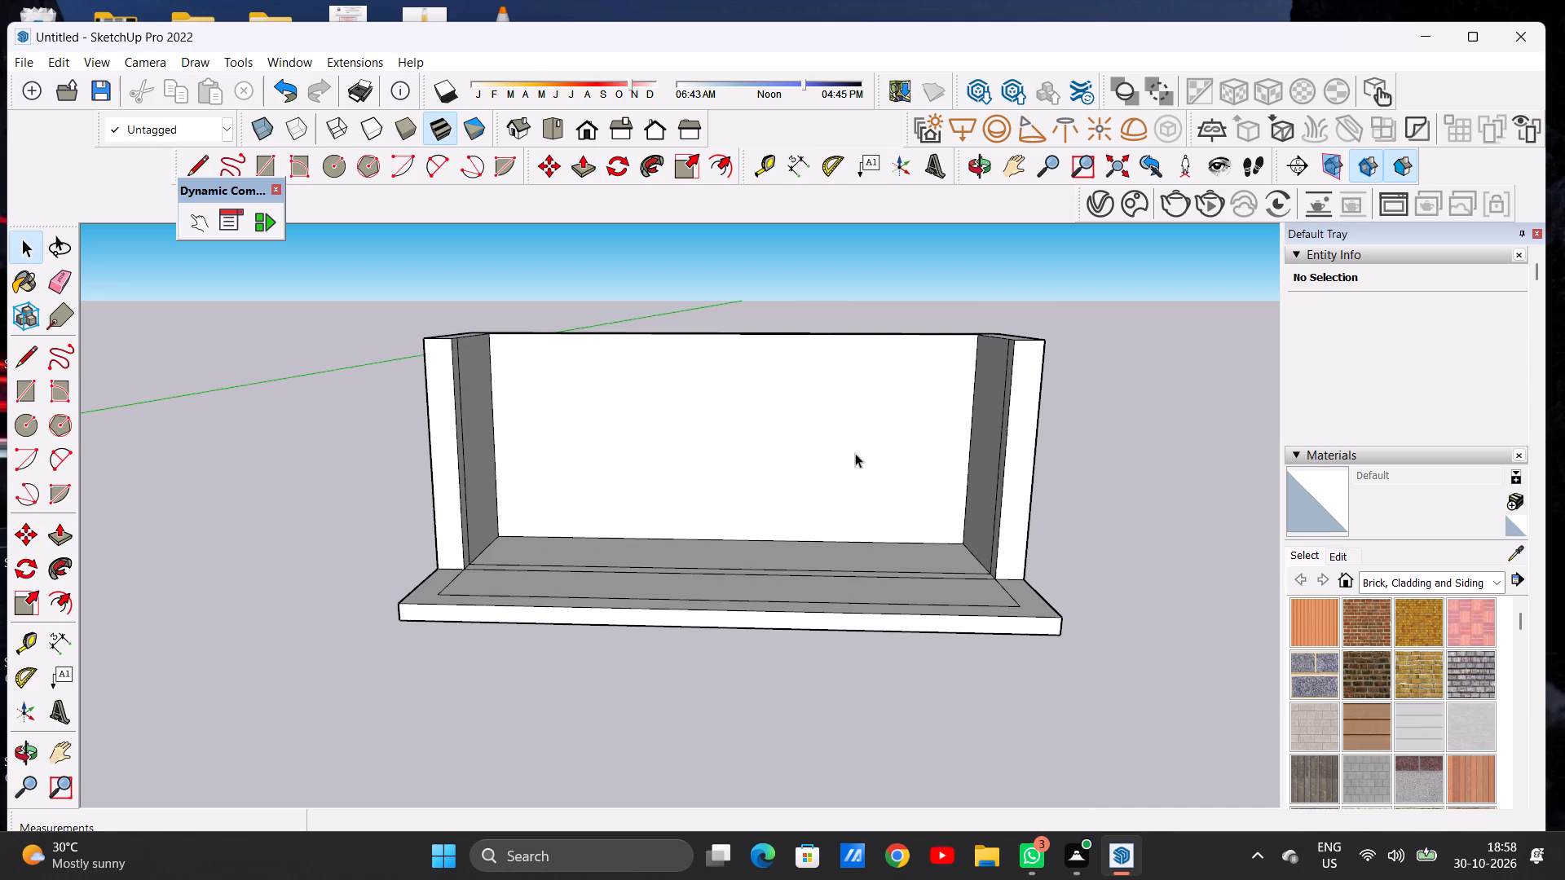
# Push/Pull the narrow strip between the two dividing lines up 21' 1 13/16", level with the side walls' top, to form the front wall.
pyautogui.scroll(-5, 855, 463)
pyautogui.moveTo(883, 518); pyautogui.dragTo(871, 645, button='middle')
pyautogui.scroll(4, 899, 586)
pyautogui.moveTo(893, 558); pyautogui.dragTo(917, 584, button='middle')
pyautogui.scroll(11, 928, 543)
pyautogui.press('p')
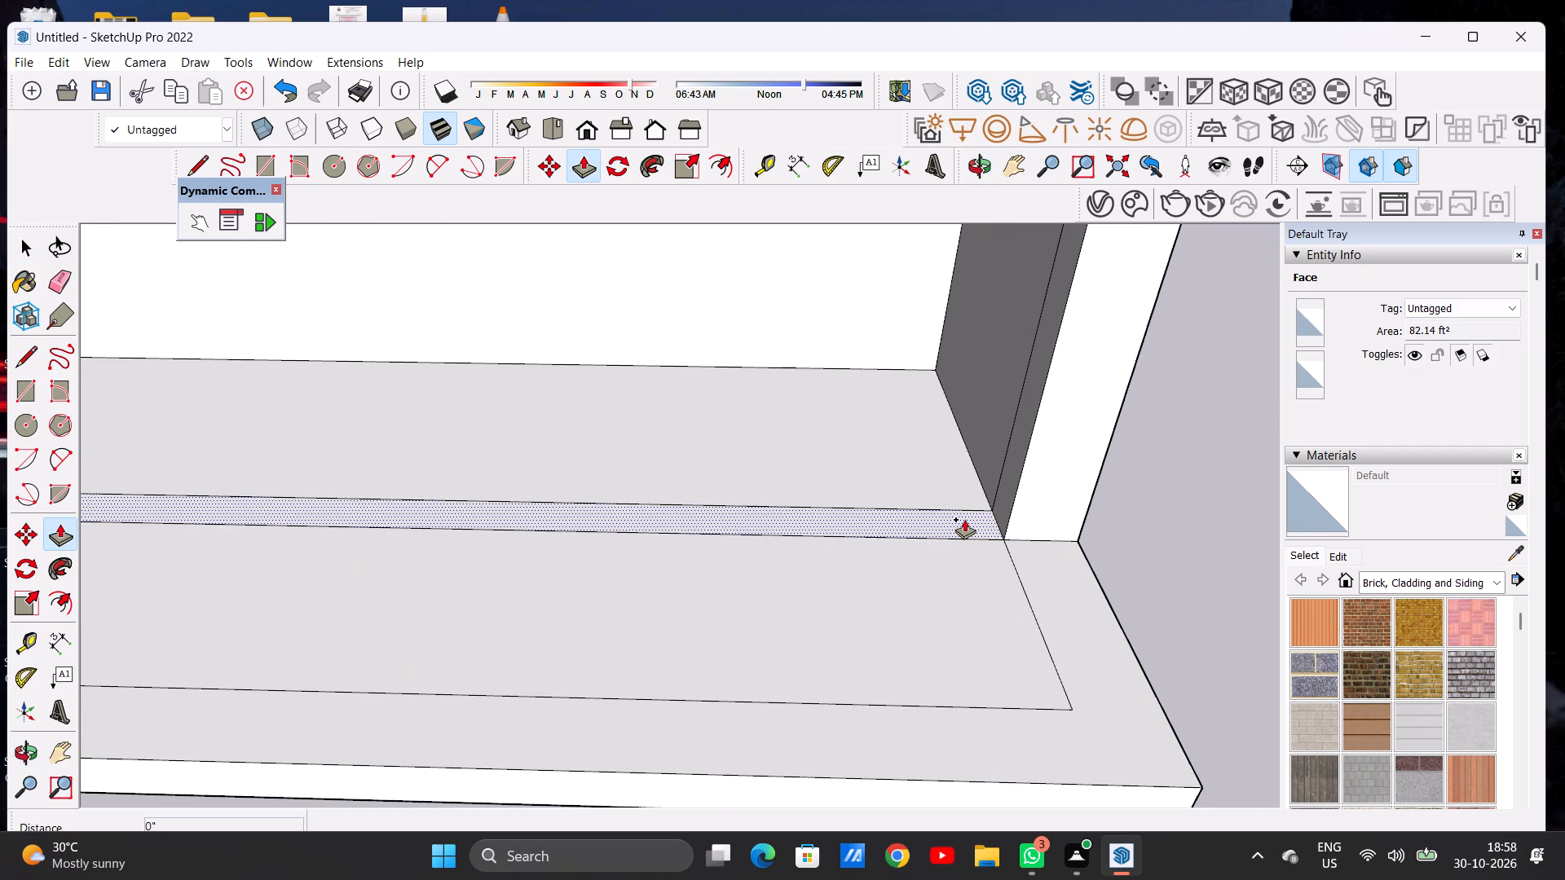
pyautogui.click(968, 519)
pyautogui.scroll(-20, 976, 461)
pyautogui.scroll(-2, 976, 461)
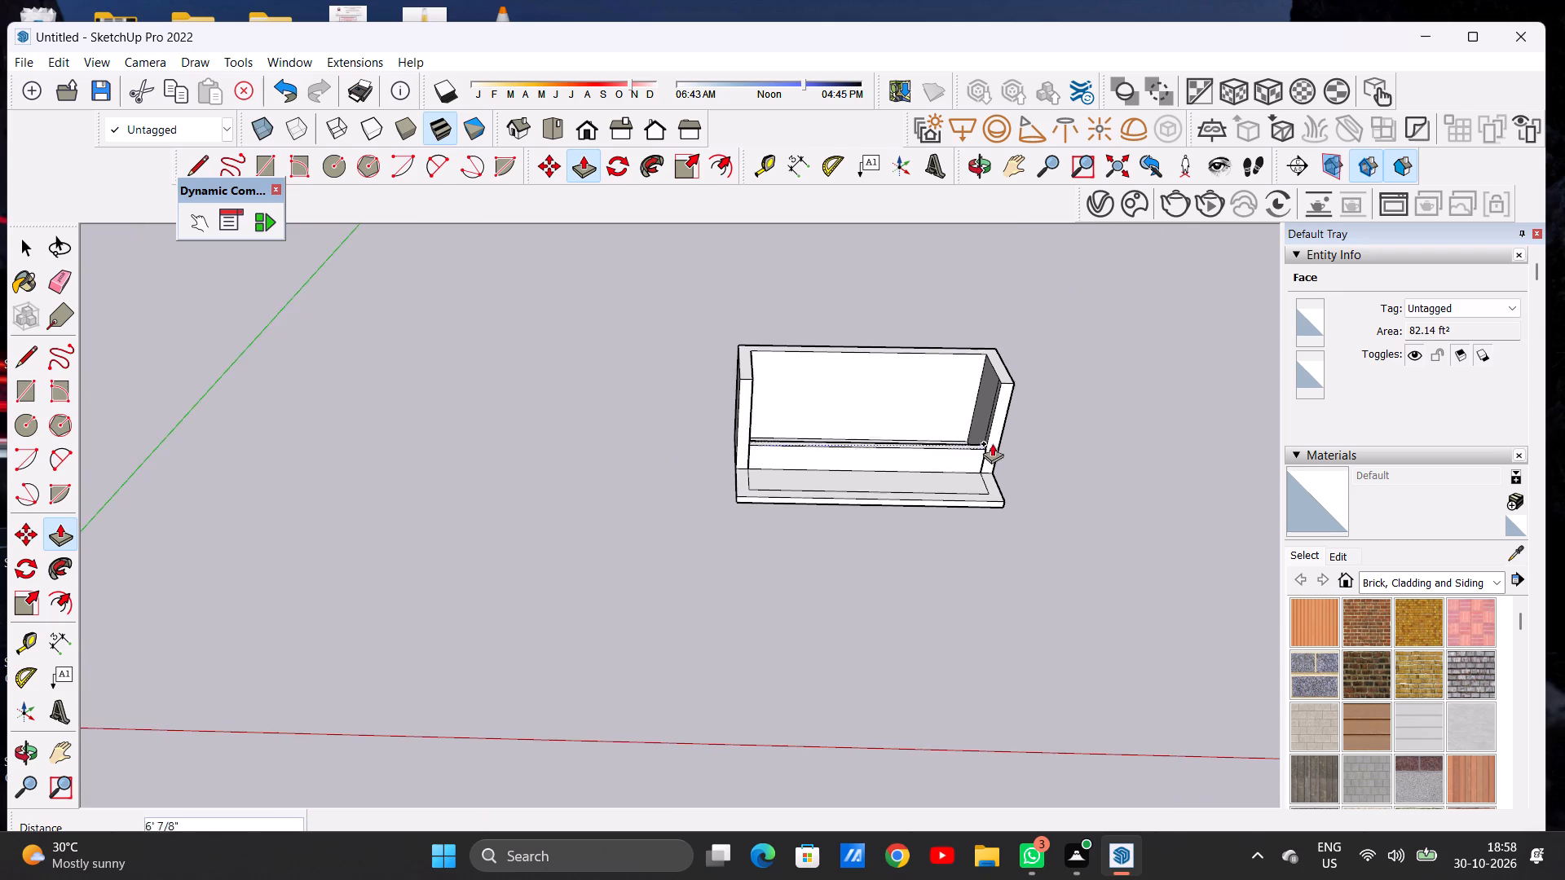
pyautogui.scroll(1, 998, 380)
pyautogui.scroll(-1, 998, 378)
pyautogui.scroll(20, 998, 378)
pyautogui.scroll(-1, 994, 394)
pyautogui.scroll(1, 994, 394)
pyautogui.scroll(-1, 994, 394)
pyautogui.scroll(1, 994, 394)
pyautogui.scroll(-1, 994, 394)
pyautogui.scroll(9, 994, 394)
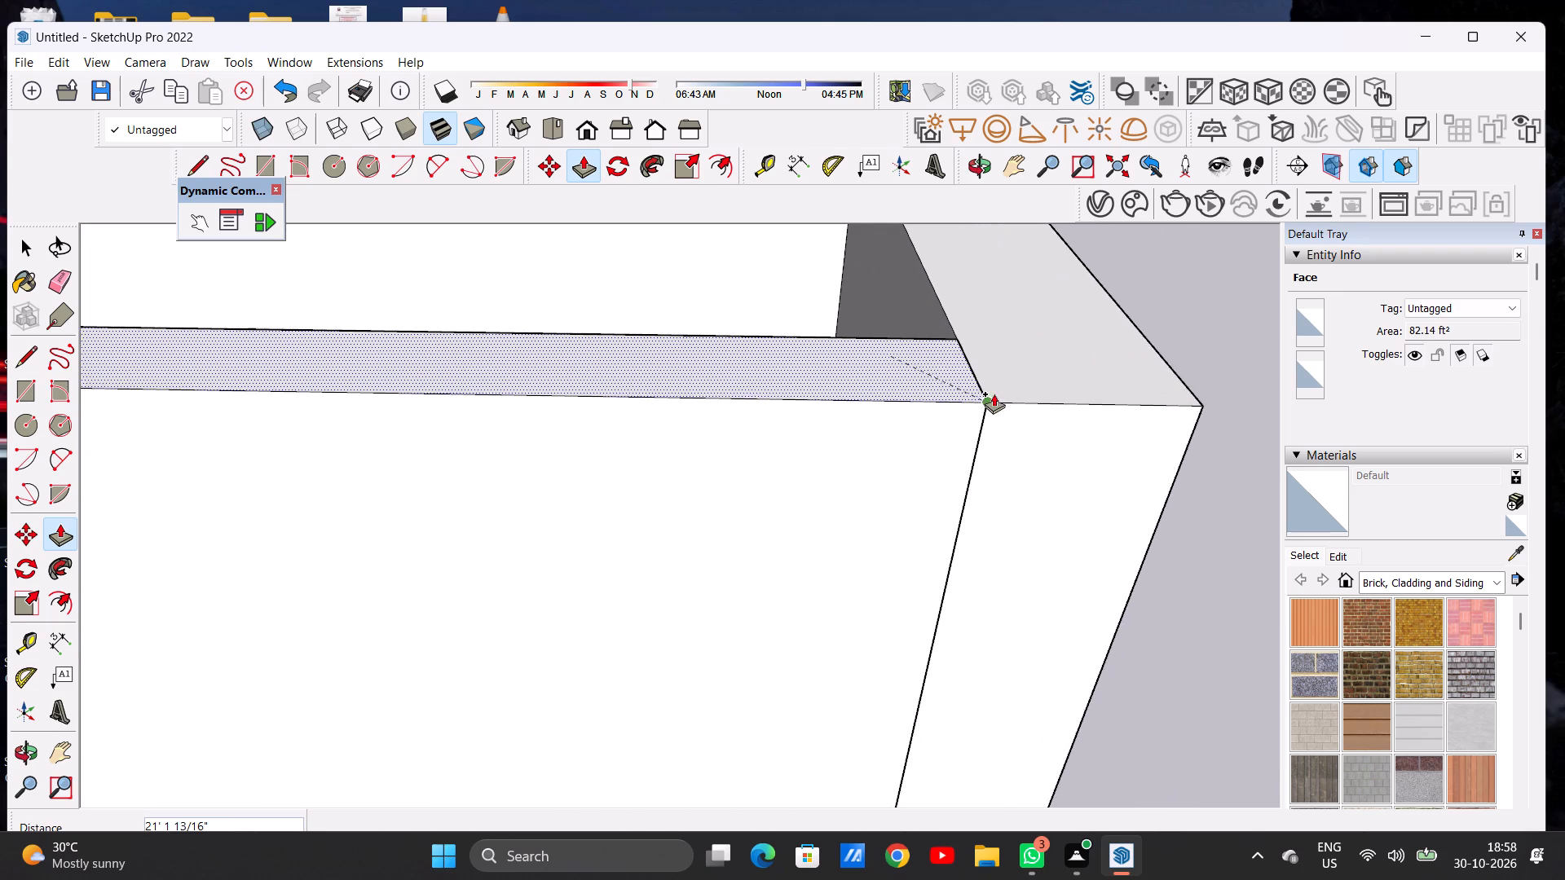
pyautogui.scroll(4, 994, 394)
pyautogui.click(988, 407)
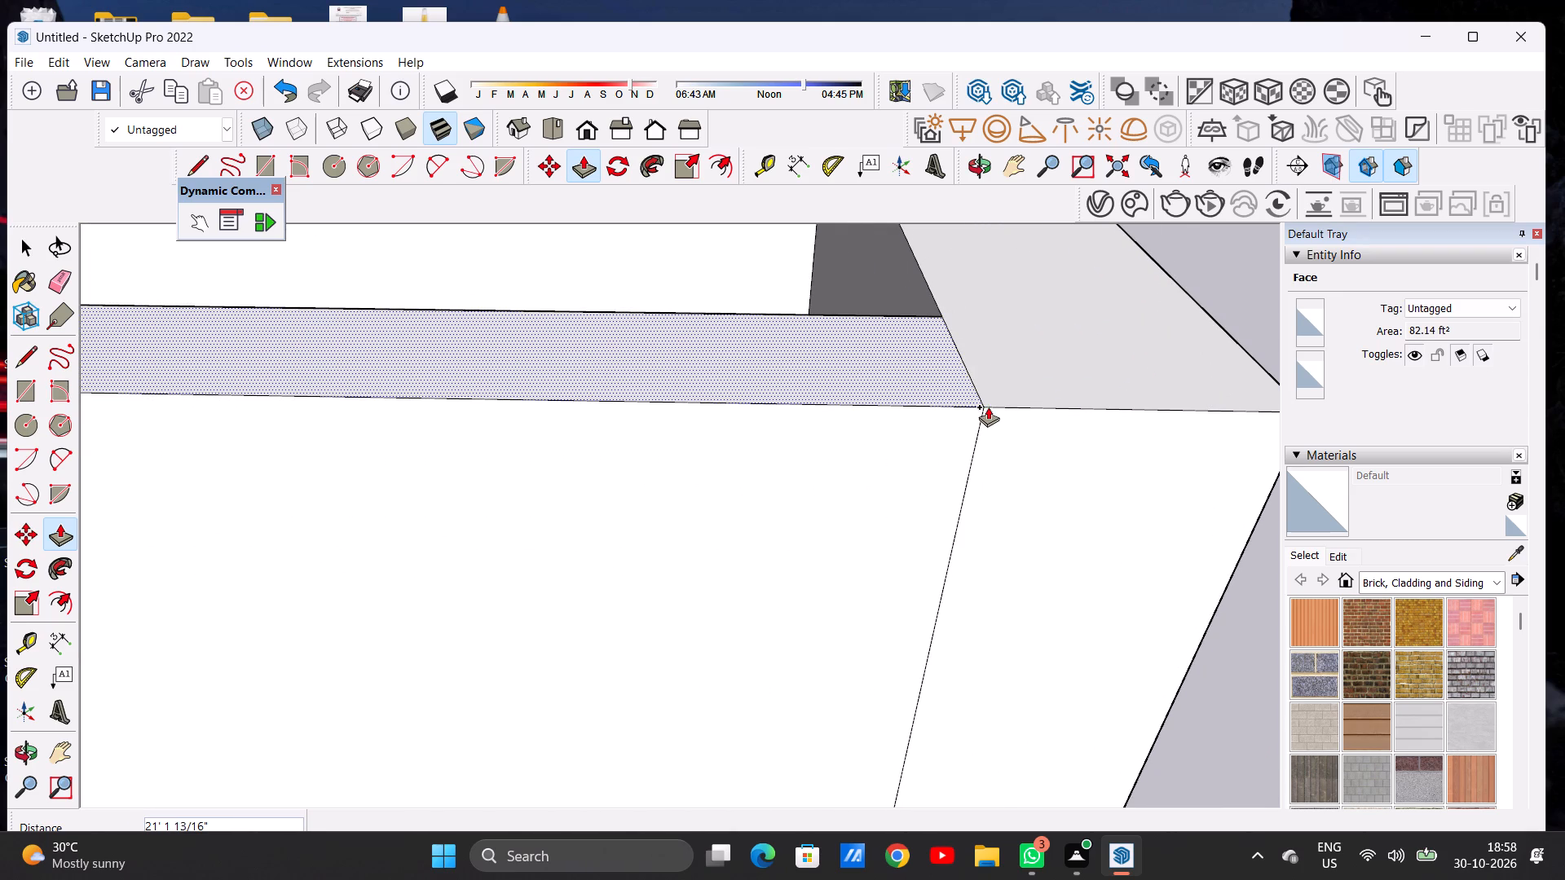
pyautogui.press('space')
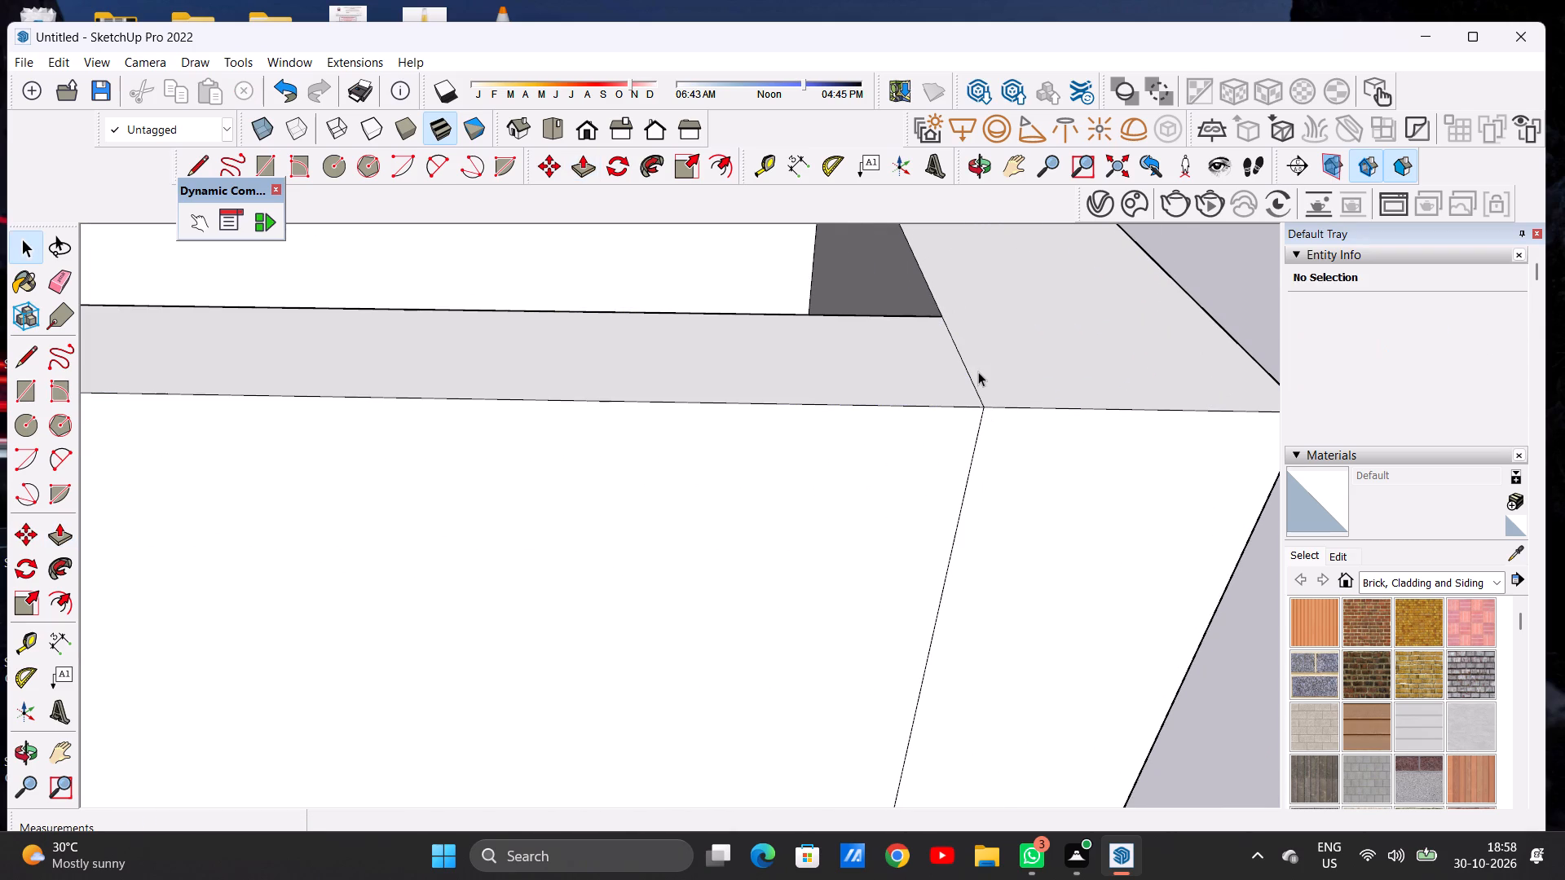
# Examine the walled box and its projecting front slab from above and from the front.
pyautogui.scroll(-14, 855, 508)
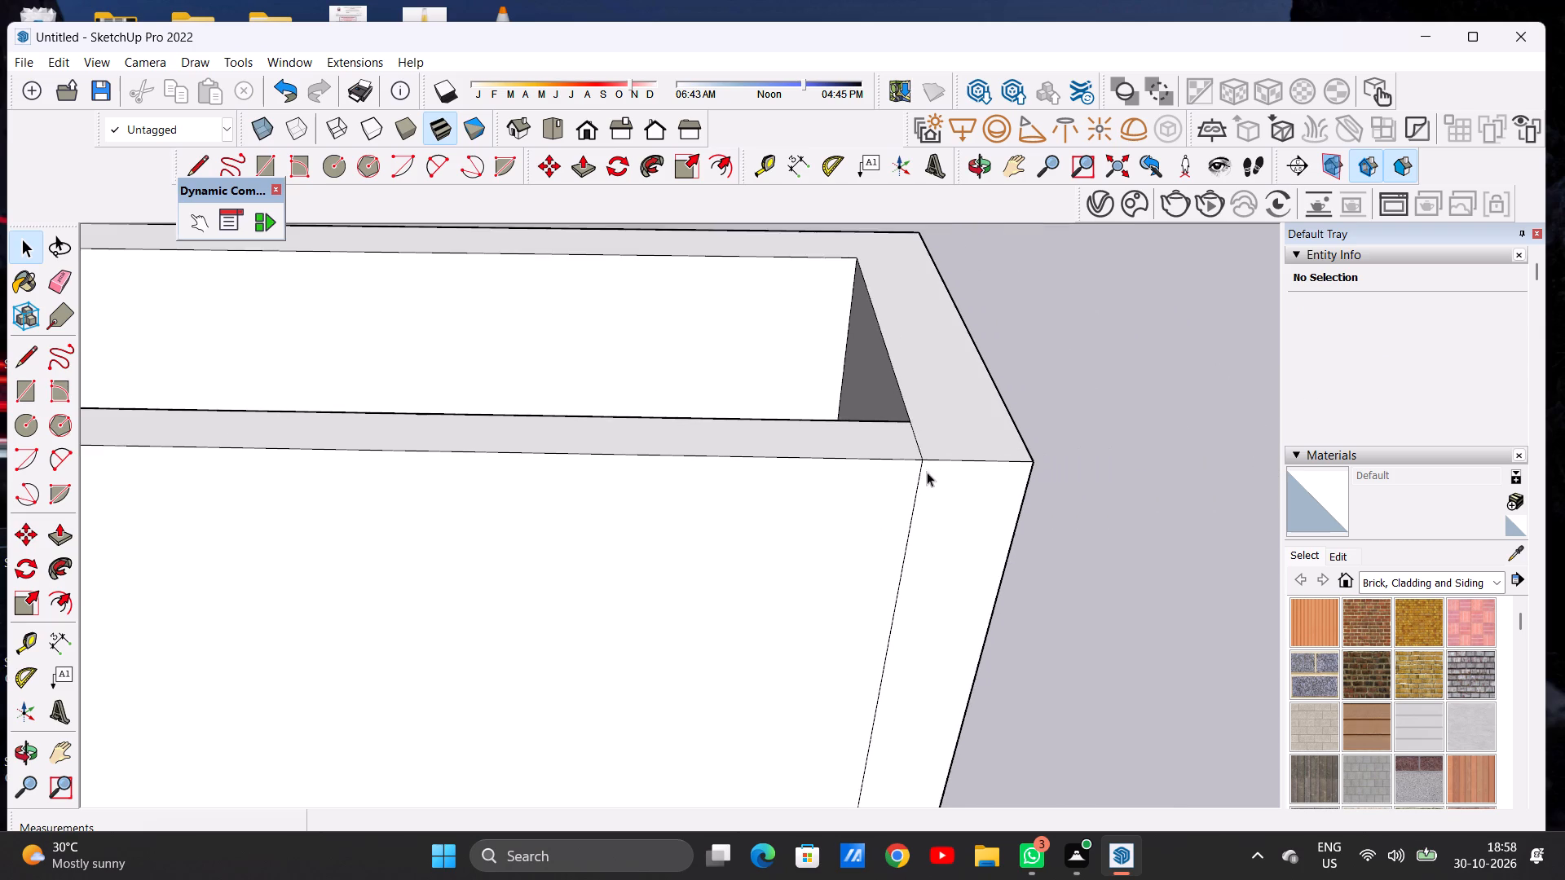
pyautogui.scroll(-20, 927, 472)
pyautogui.scroll(-1, 927, 472)
pyautogui.moveTo(812, 507); pyautogui.dragTo(801, 411, button='middle')
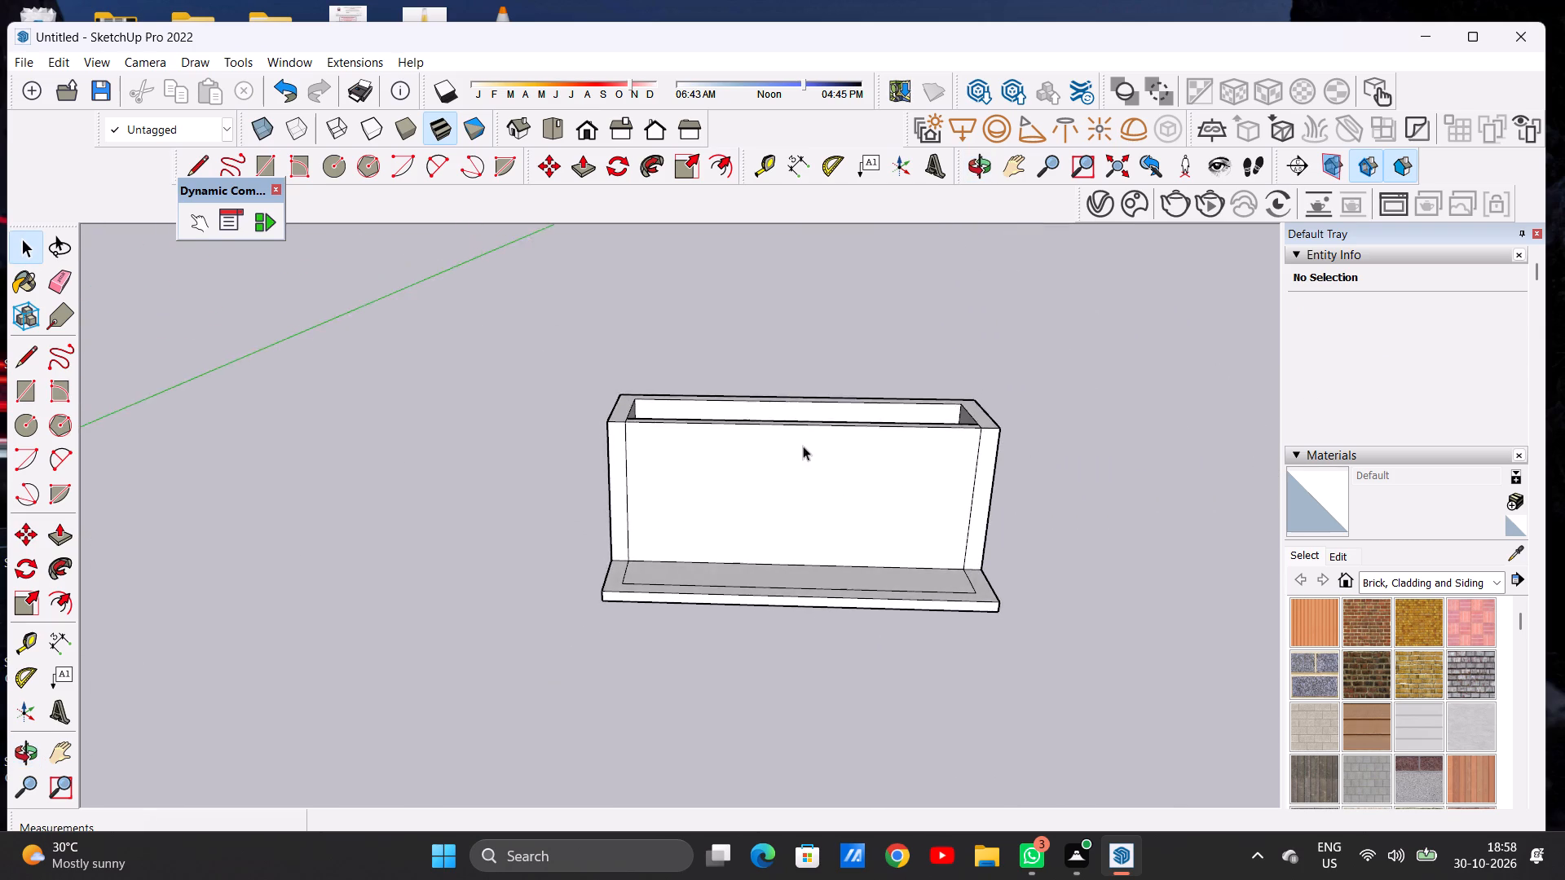
pyautogui.scroll(7, 803, 518)
pyautogui.moveTo(800, 569); pyautogui.dragTo(803, 495, button='middle')
pyautogui.scroll(-12, 689, 536)
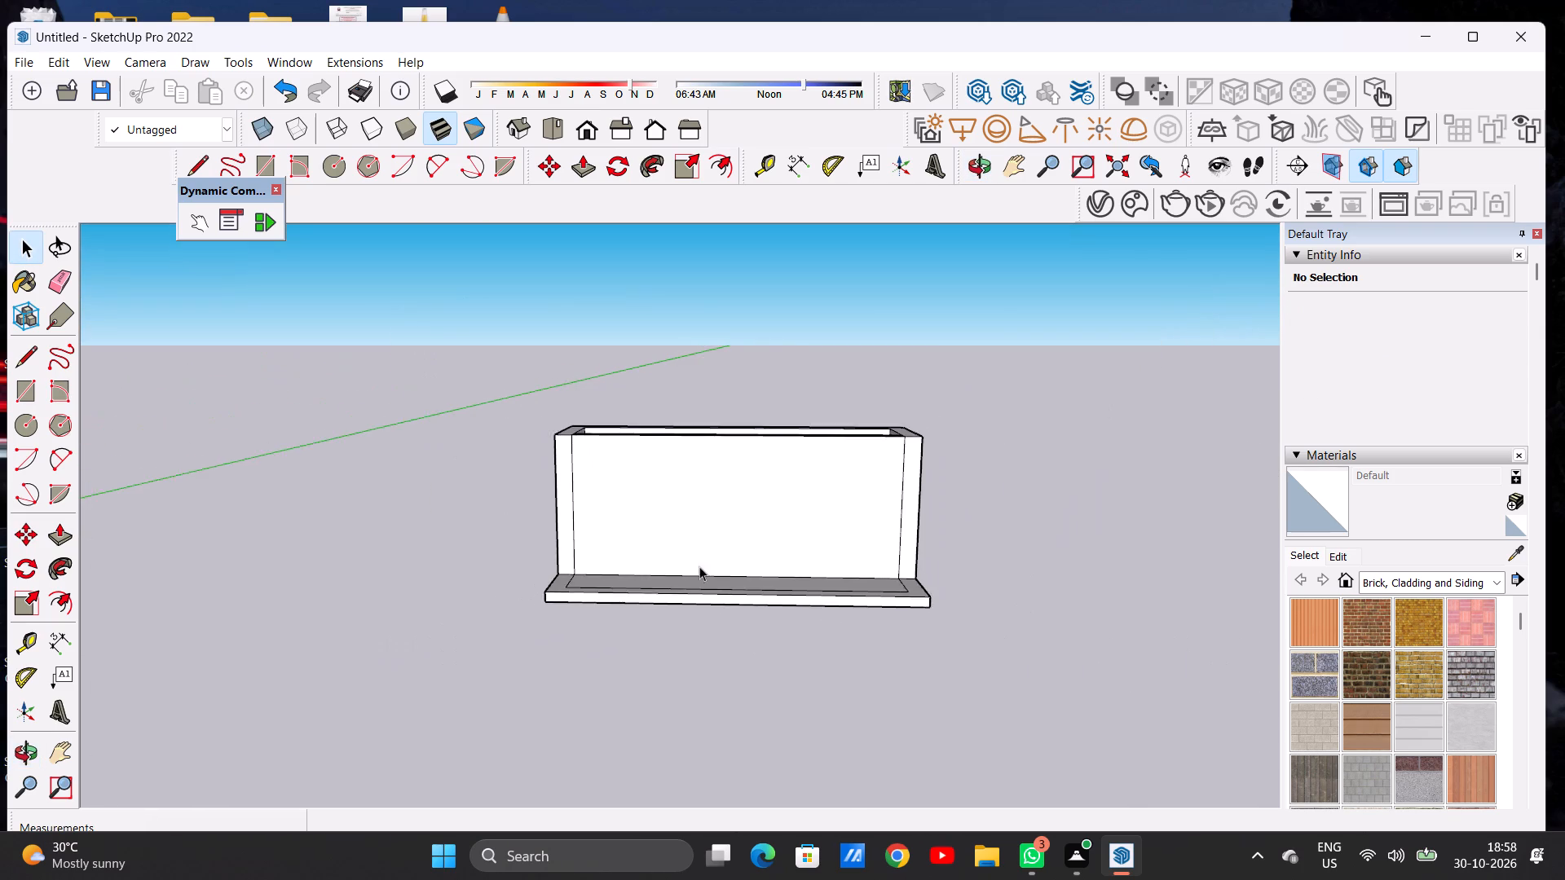
pyautogui.moveTo(699, 566); pyautogui.dragTo(710, 522, button='middle')
pyautogui.scroll(7, 711, 518)
pyautogui.scroll(-6, 678, 534)
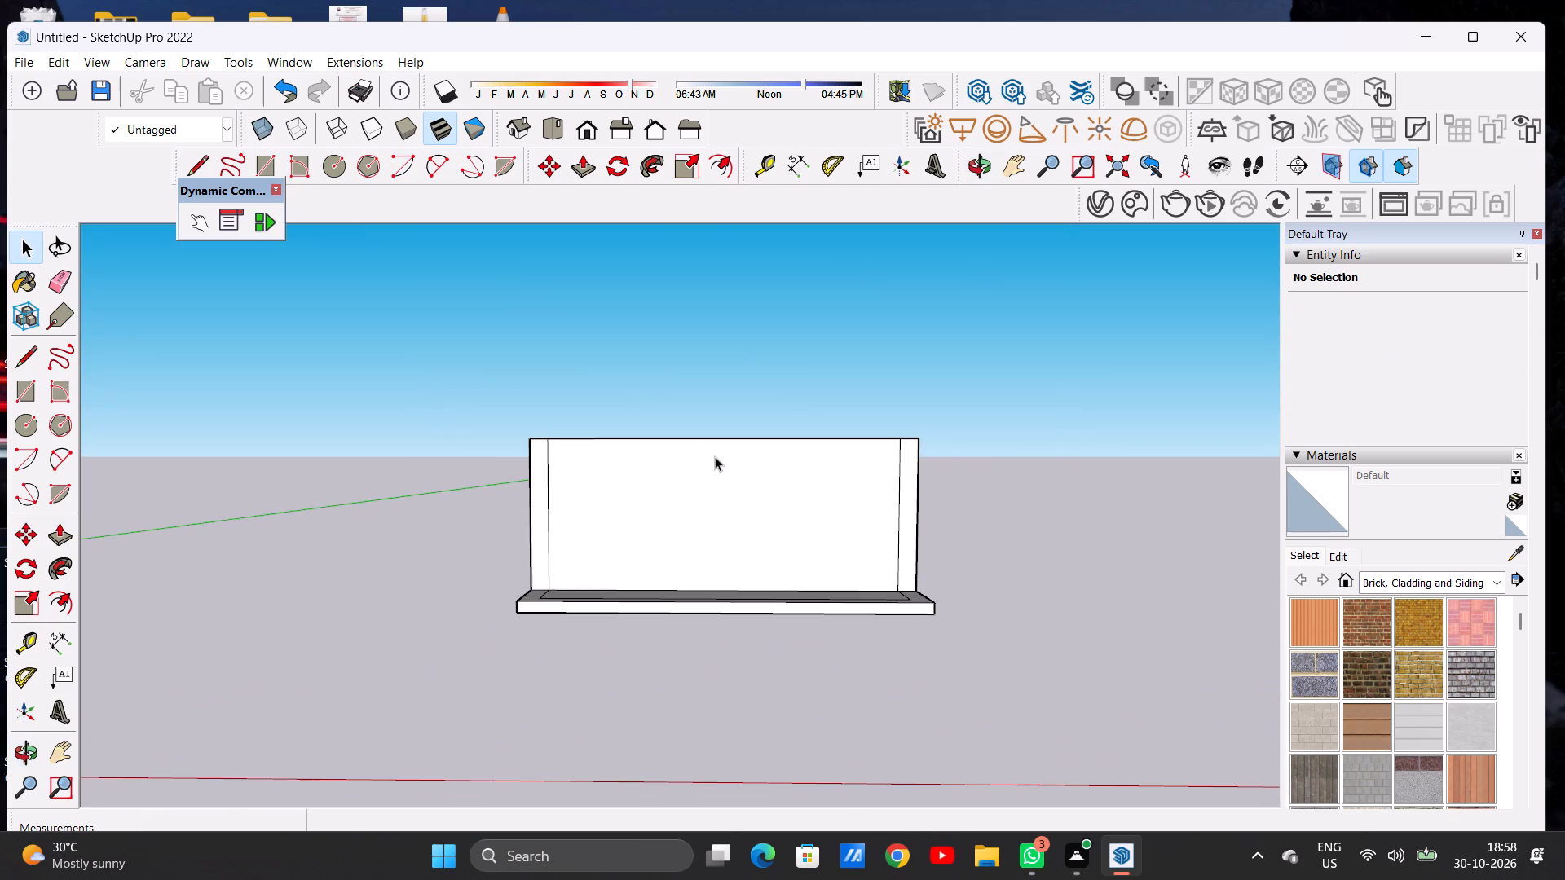
pyautogui.scroll(7, 681, 468)
pyautogui.scroll(-2, 674, 477)
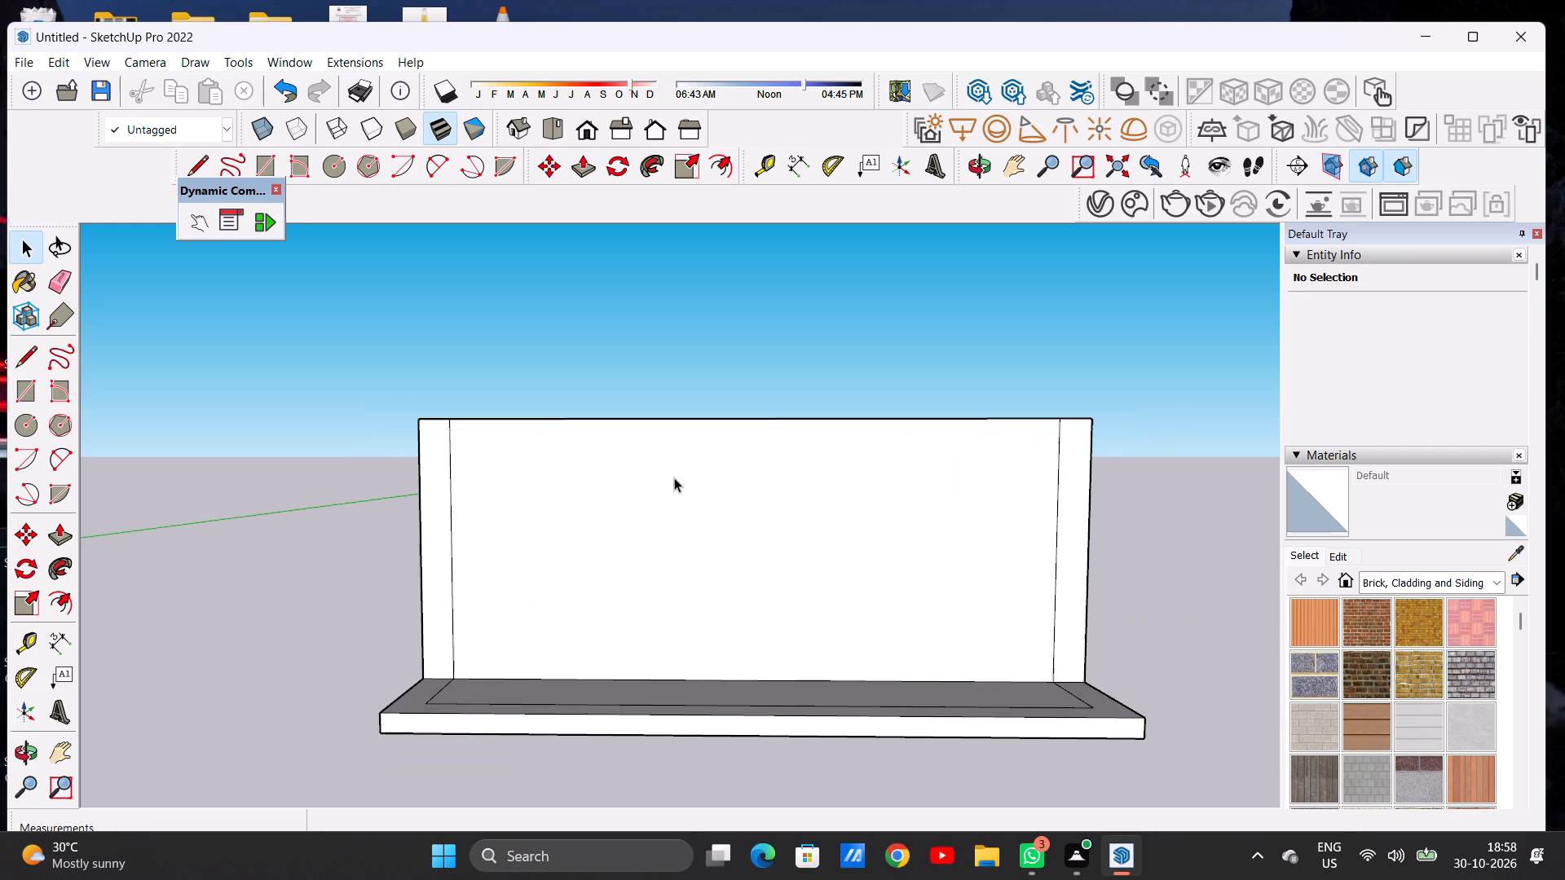
pyautogui.scroll(2, 674, 477)
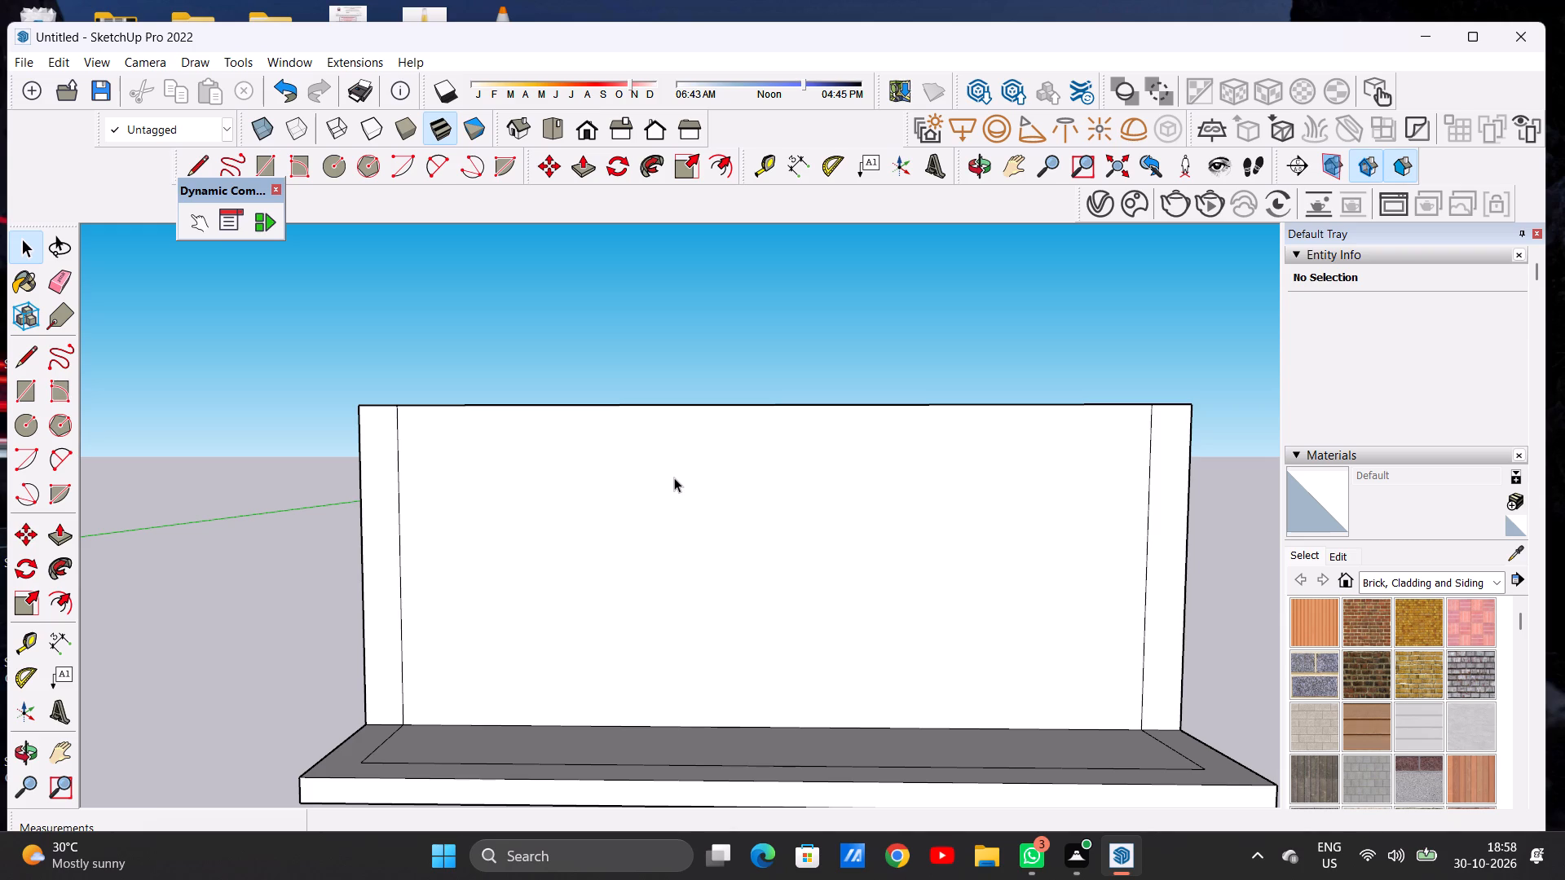
pyautogui.scroll(-6, 673, 544)
pyautogui.moveTo(637, 540); pyautogui.dragTo(625, 616, button='middle')
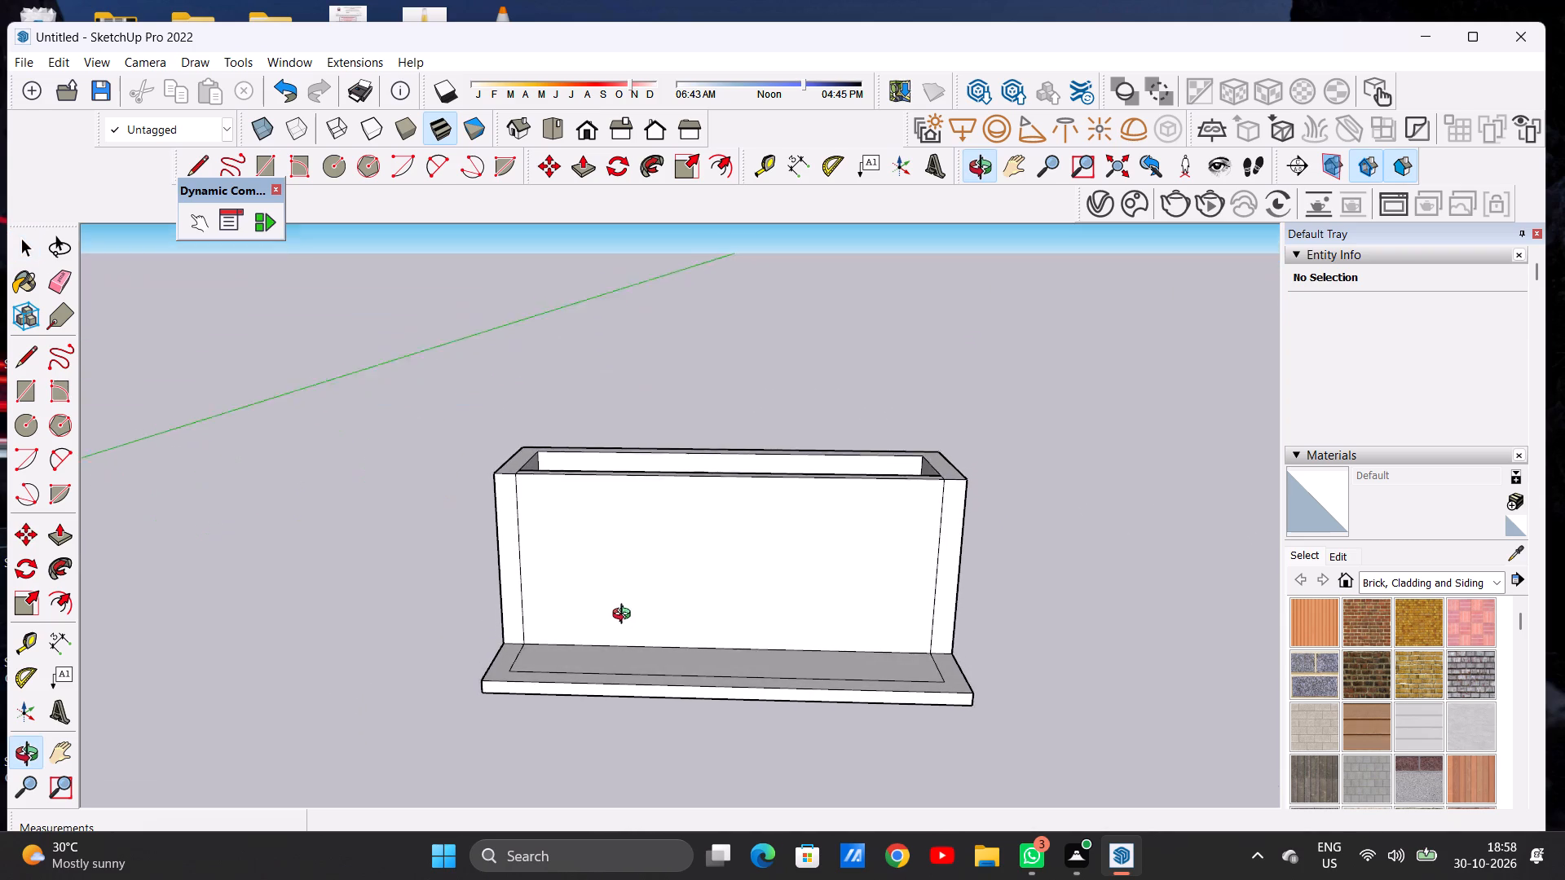
pyautogui.moveTo(625, 616); pyautogui.dragTo(625, 584, button='middle')
pyautogui.scroll(6, 615, 592)
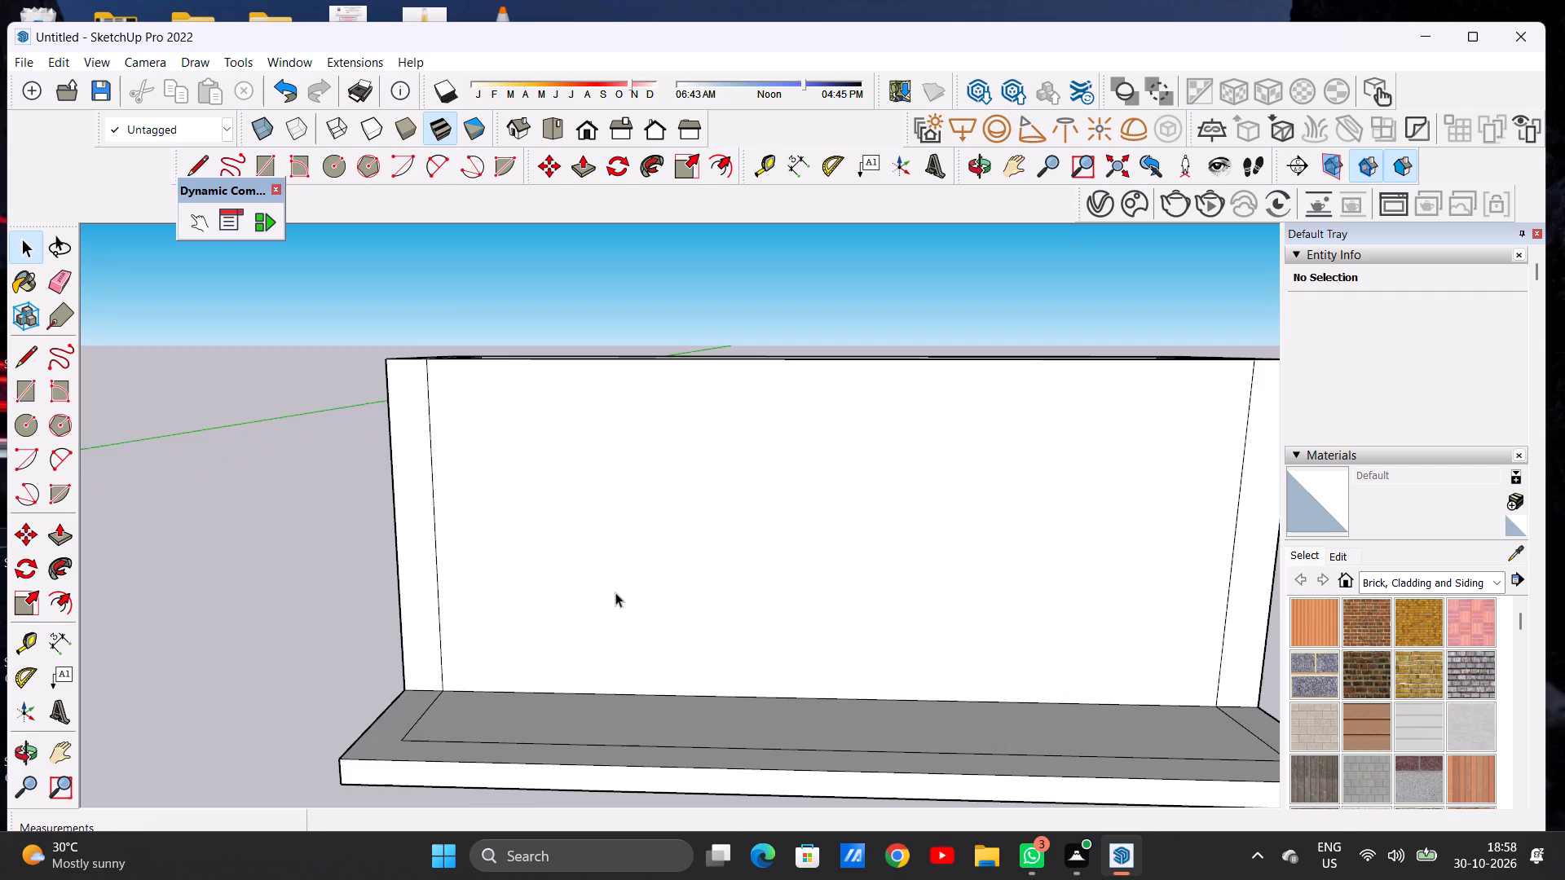
pyautogui.scroll(-4, 619, 592)
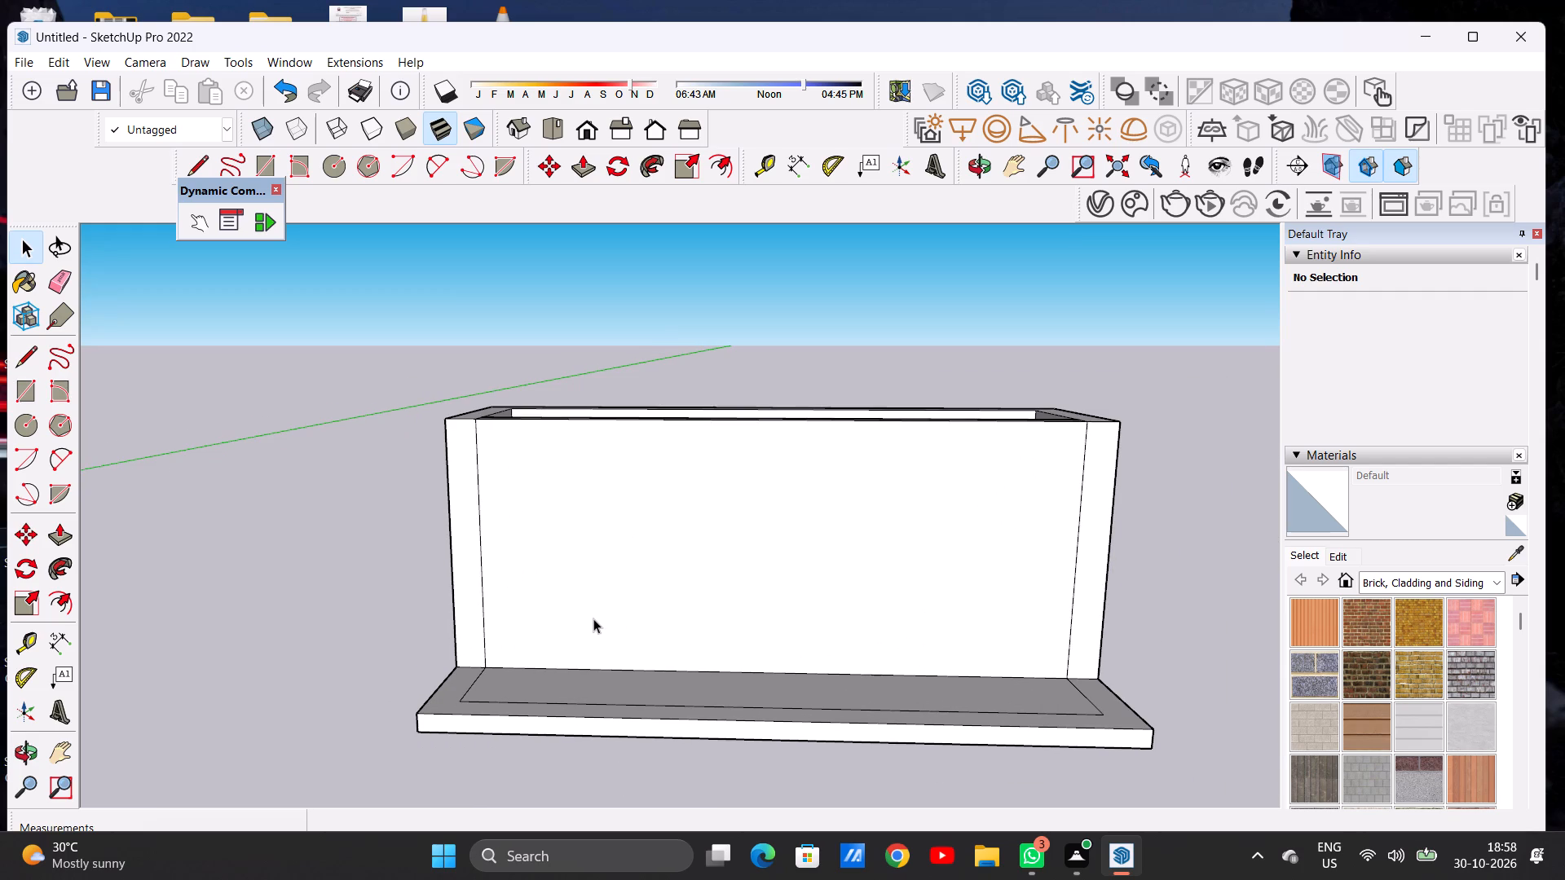
pyautogui.scroll(-2, 602, 621)
pyautogui.scroll(1, 602, 621)
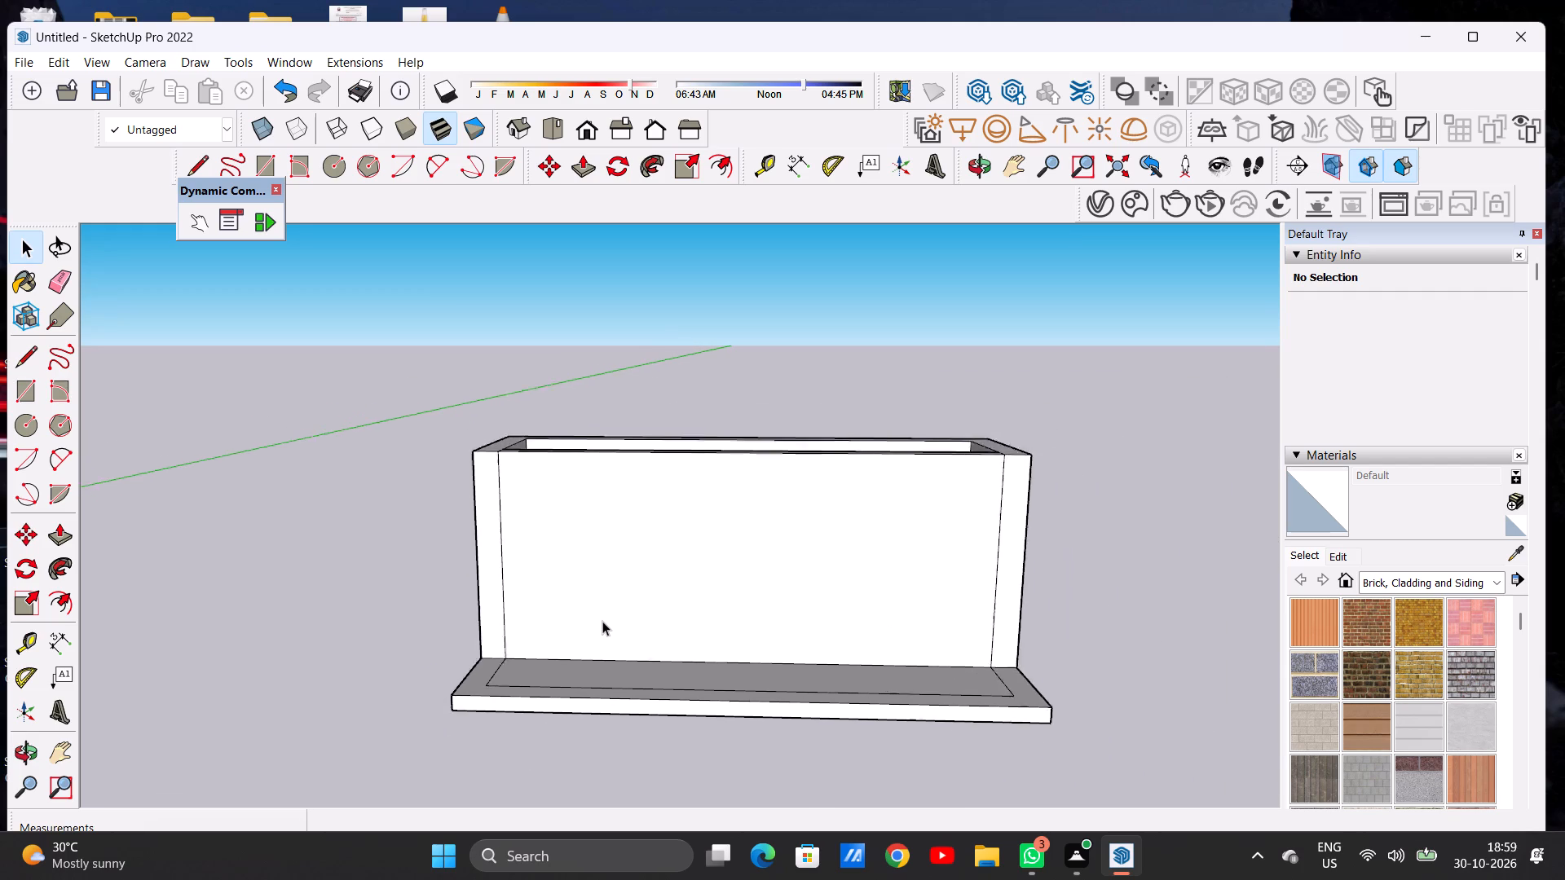
pyautogui.scroll(3, 602, 621)
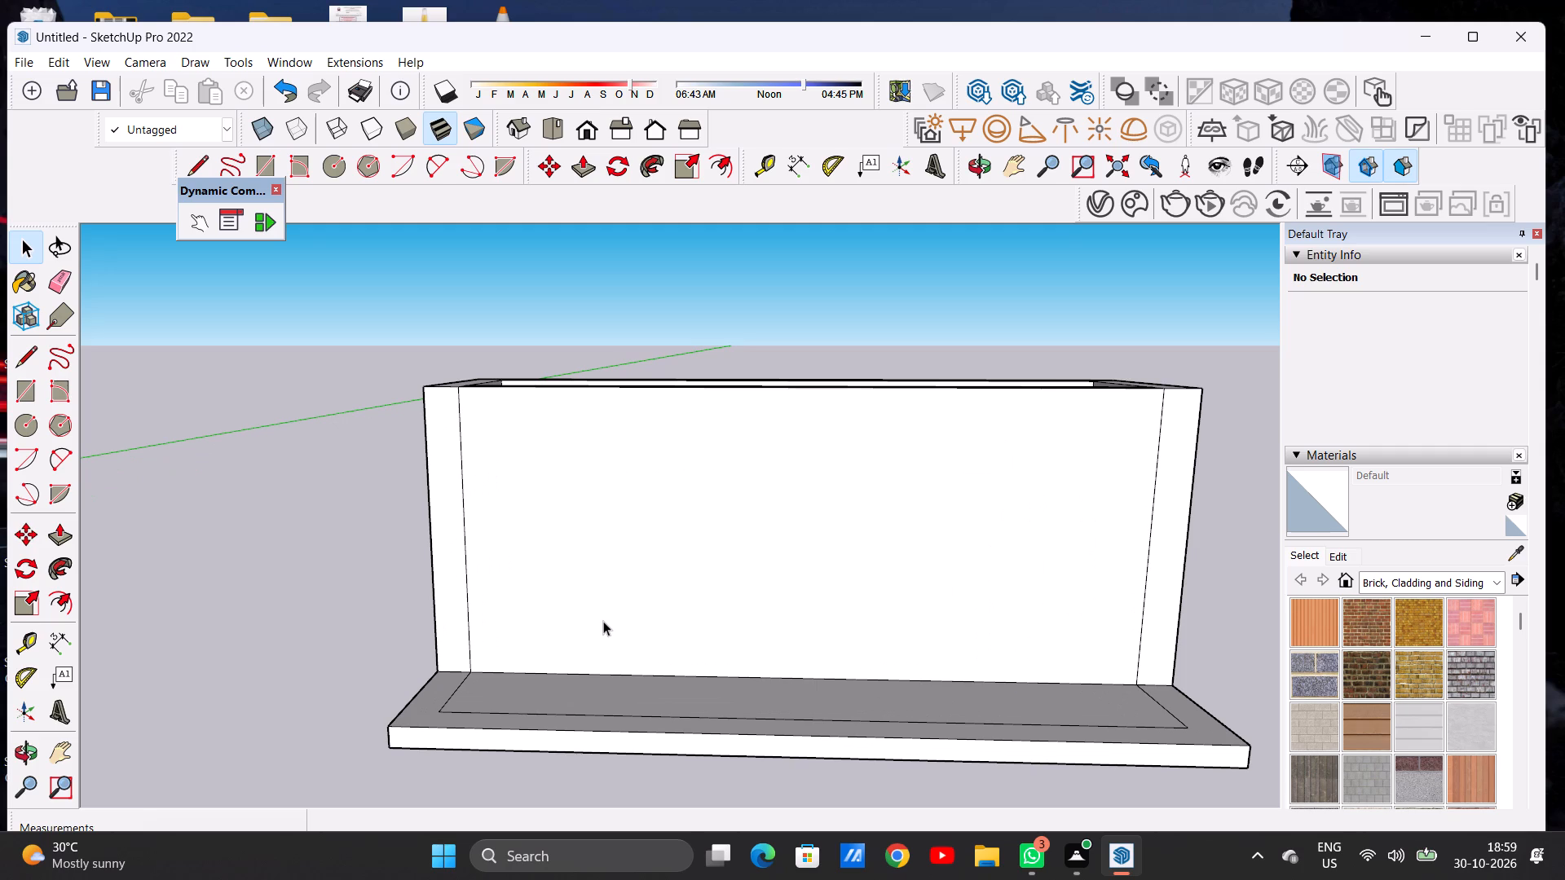
pyautogui.scroll(-4, 465, 626)
pyautogui.scroll(5, 568, 610)
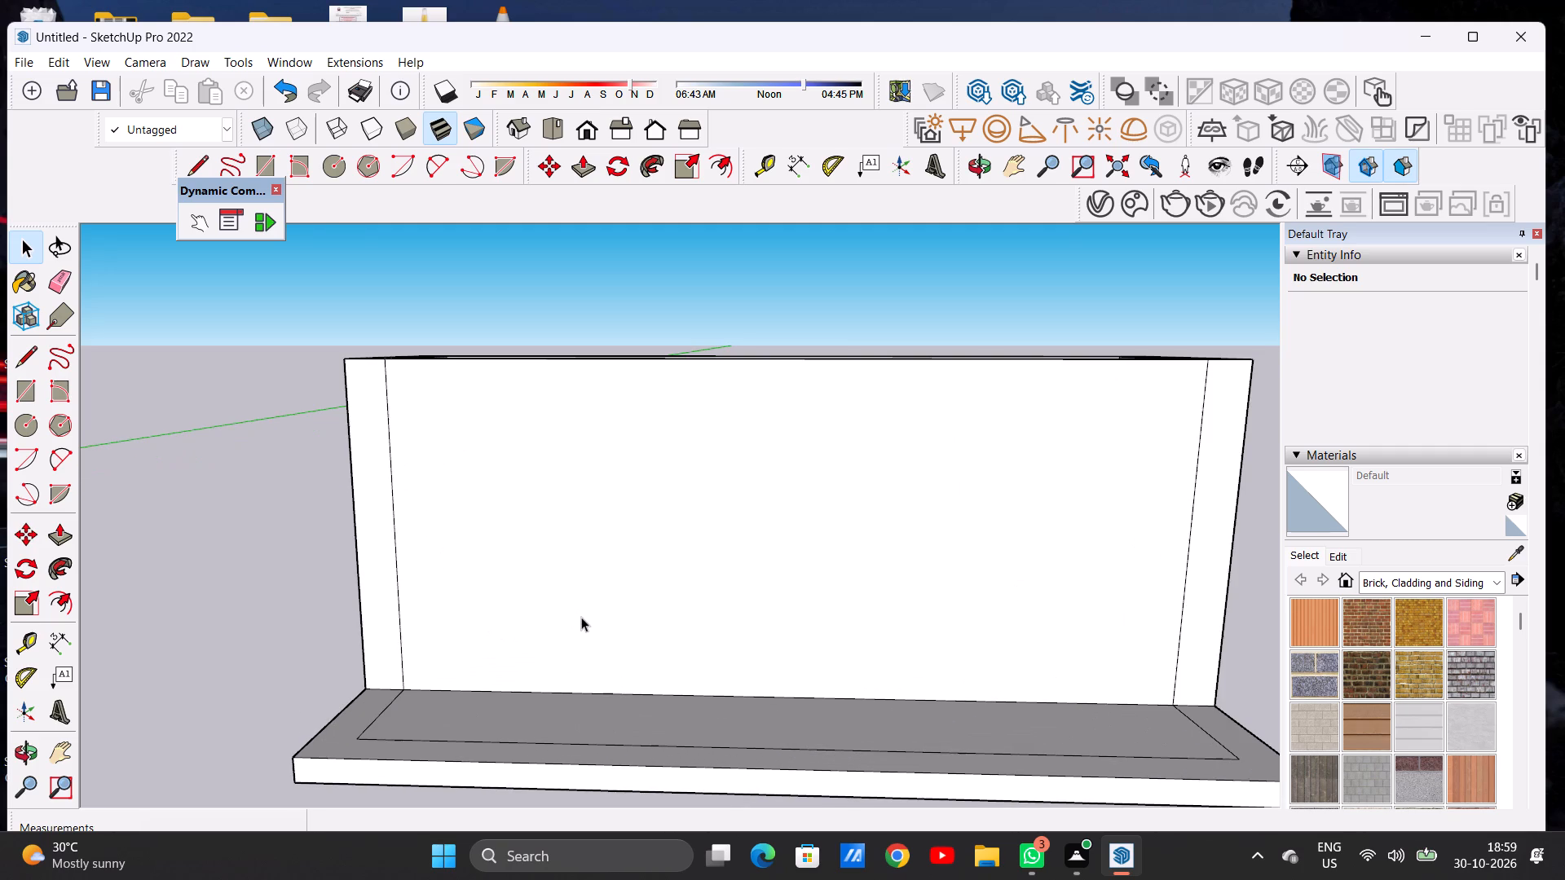
pyautogui.scroll(2, 582, 617)
pyautogui.moveTo(553, 662); pyautogui.dragTo(549, 626, button='middle')
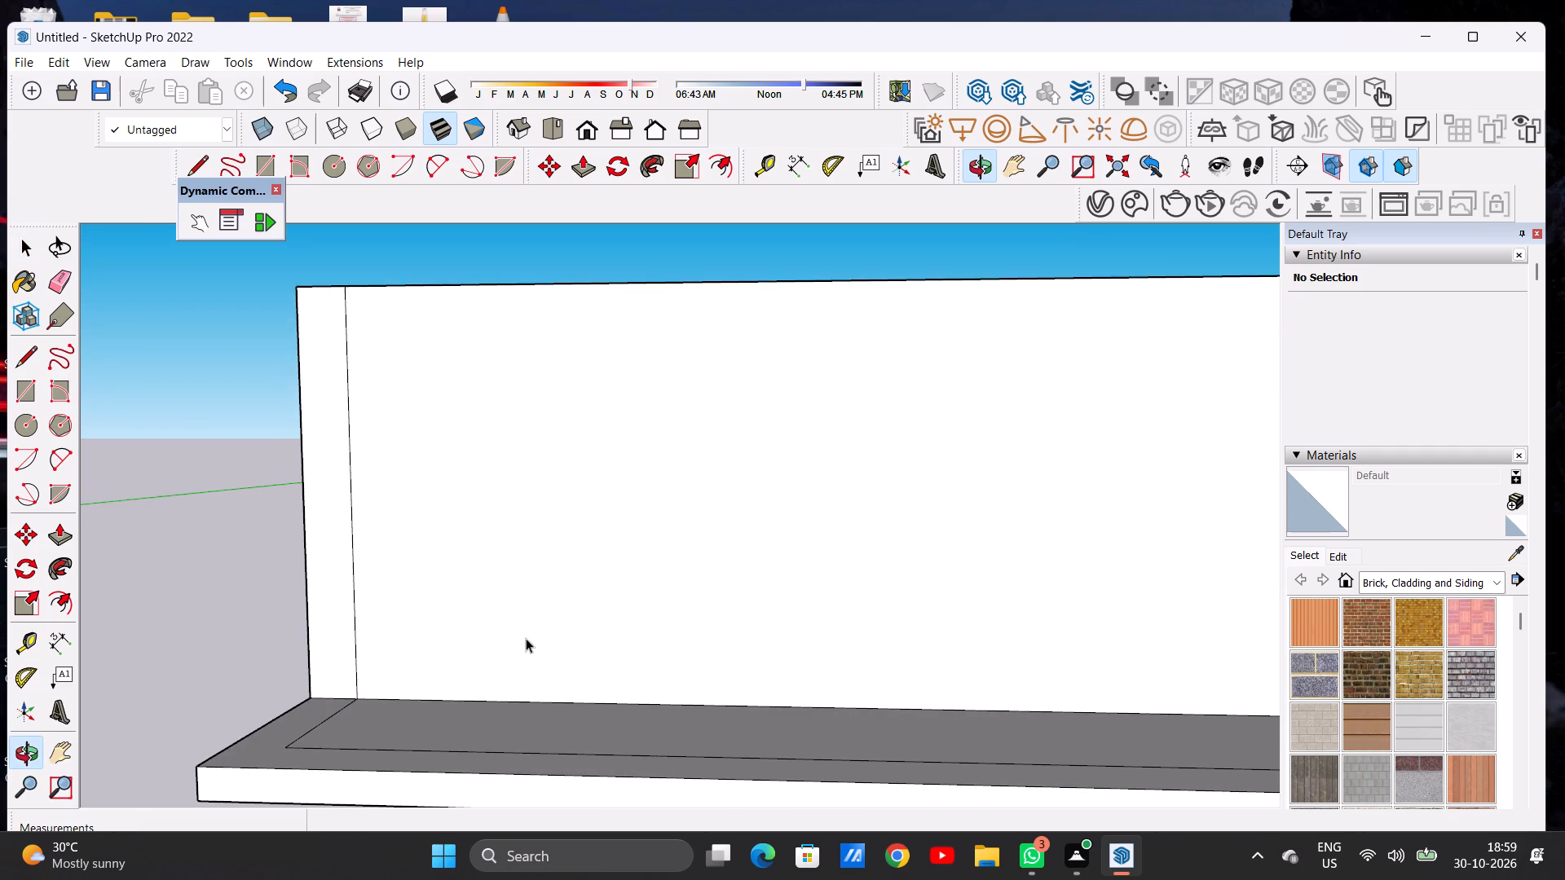
pyautogui.scroll(-5, 516, 645)
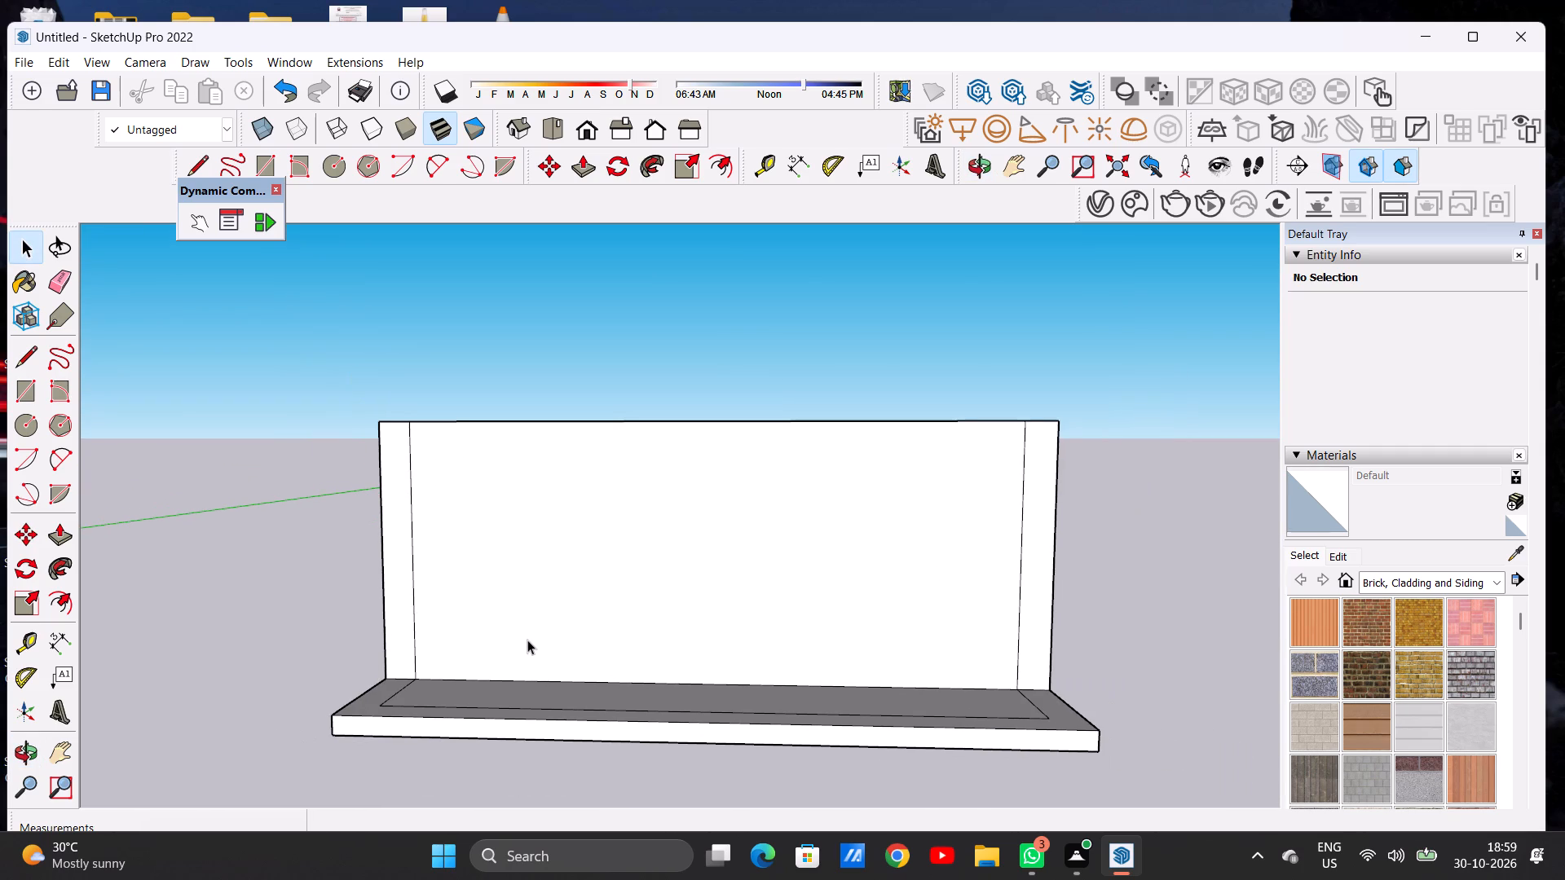
pyautogui.scroll(5, 564, 570)
pyautogui.scroll(-5, 549, 636)
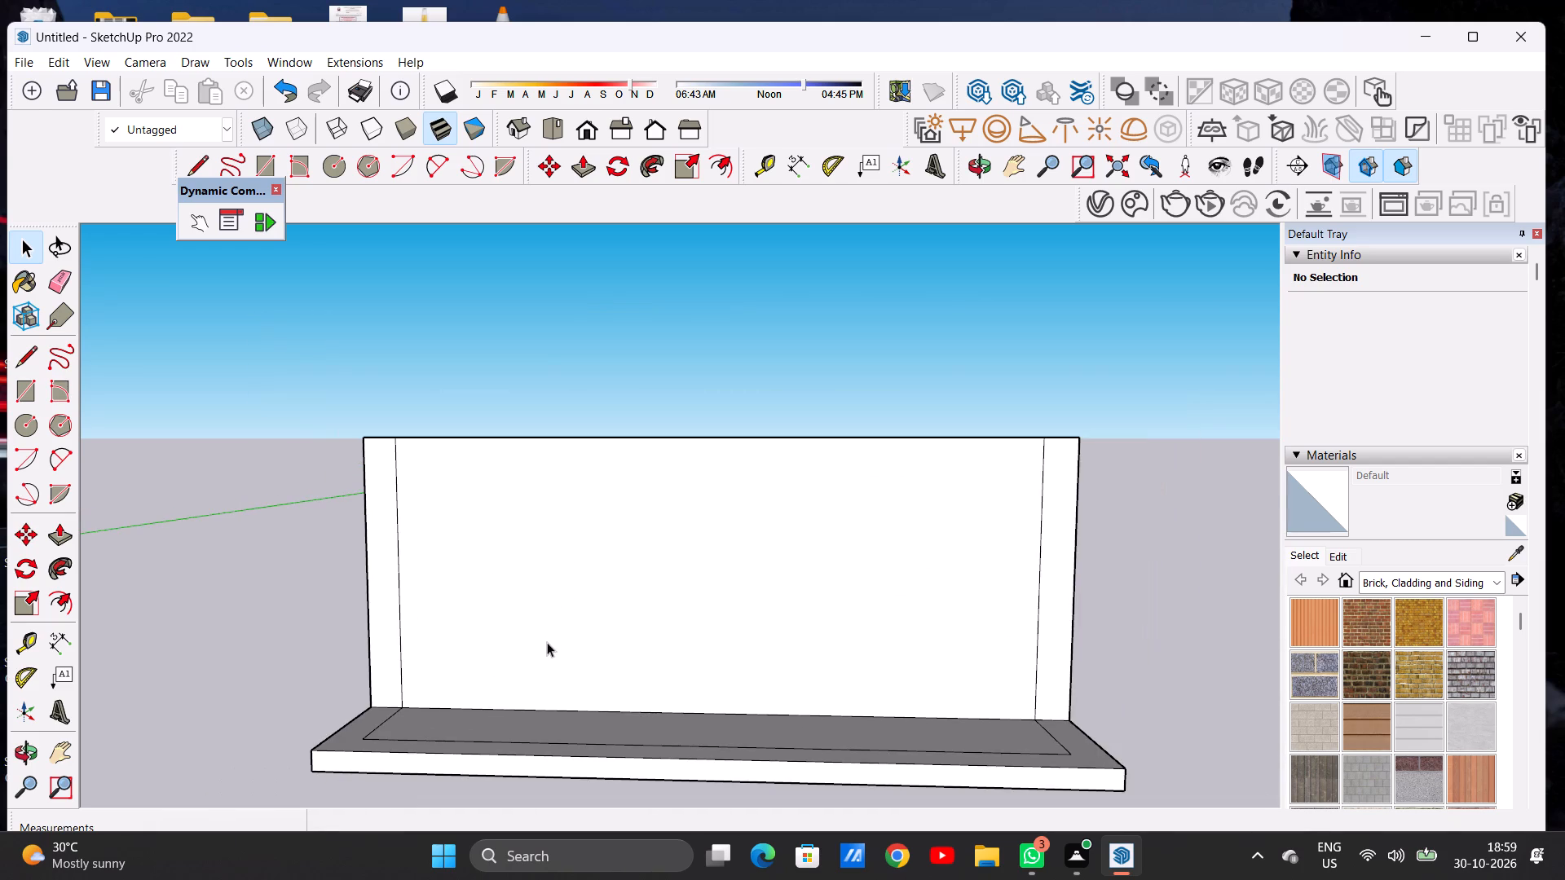
# Draw a rectangle about 21' by 15' 3" on the left half of the front wall, just inside the left vertical line.
pyautogui.moveTo(546, 642); pyautogui.dragTo(545, 619, button='middle')
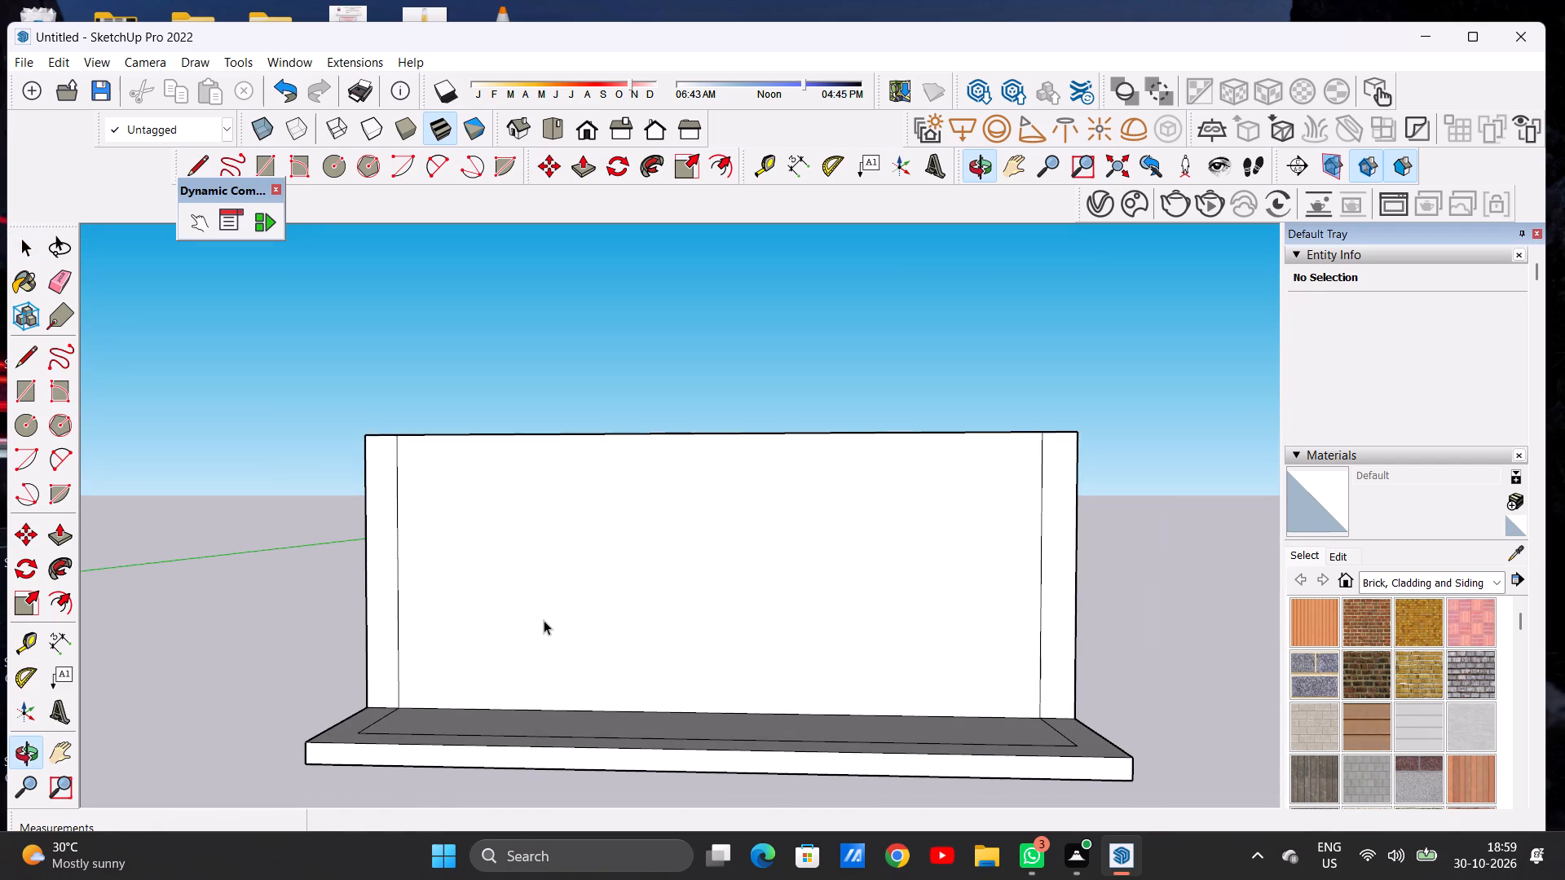
pyautogui.press('r')
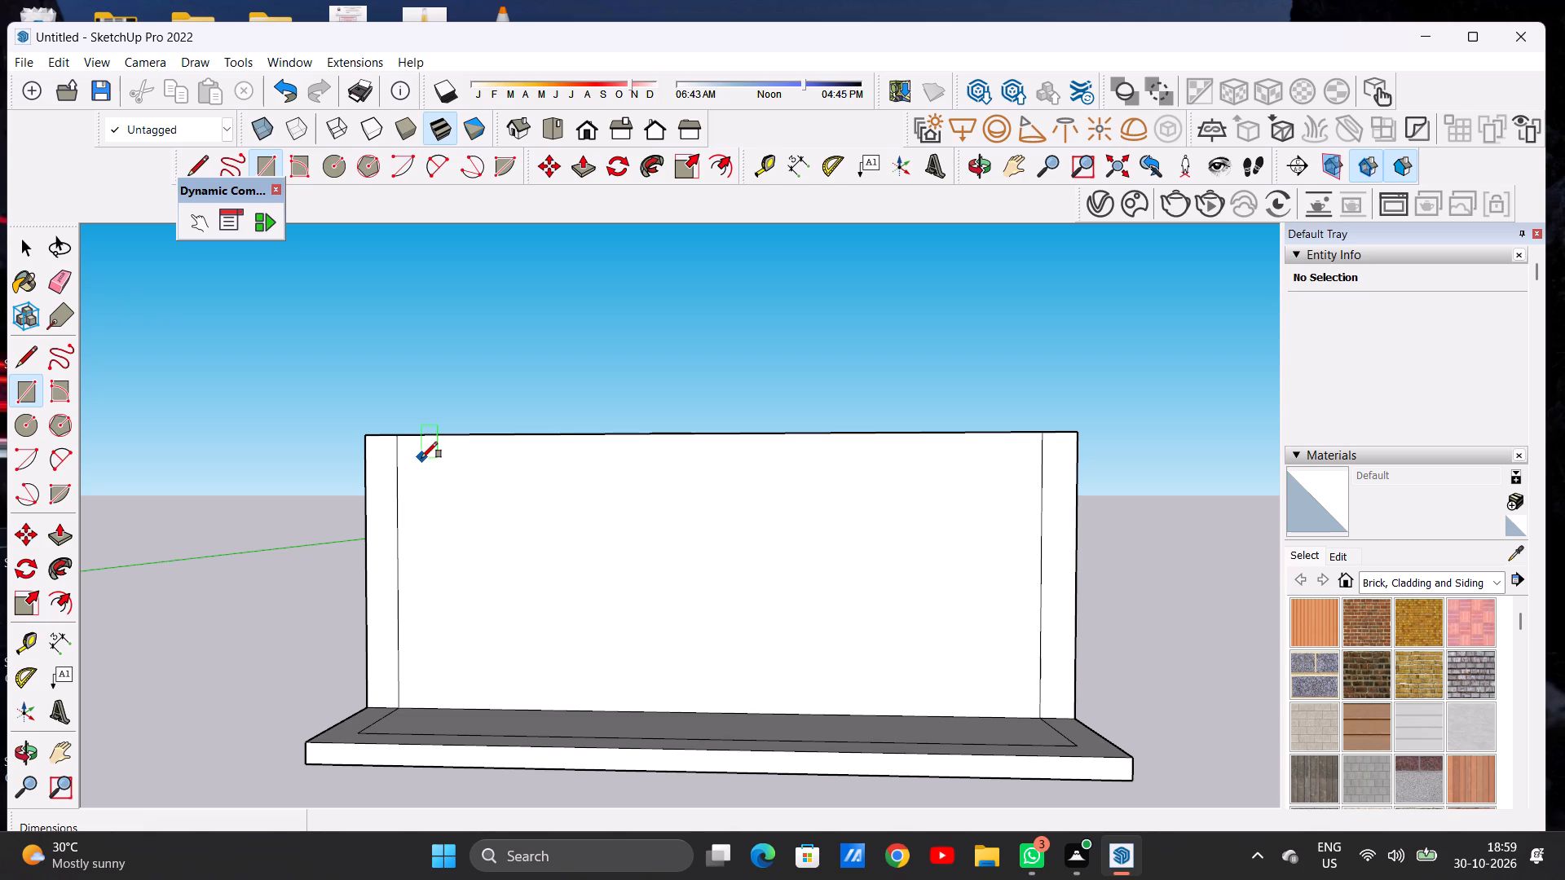
pyautogui.click(422, 461)
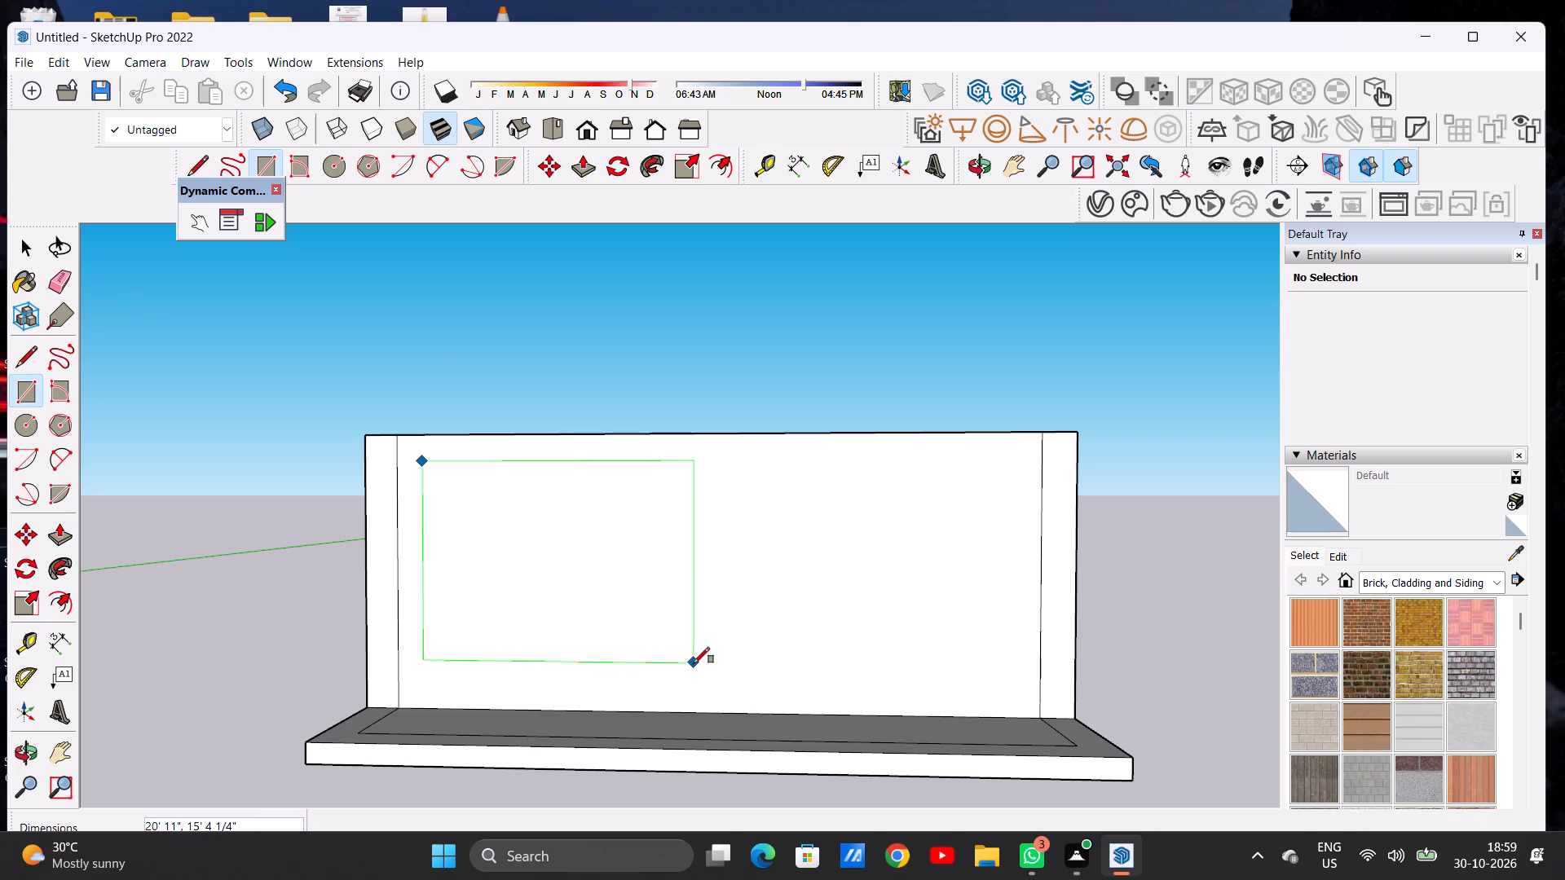
pyautogui.click(694, 662)
pyautogui.press('space')
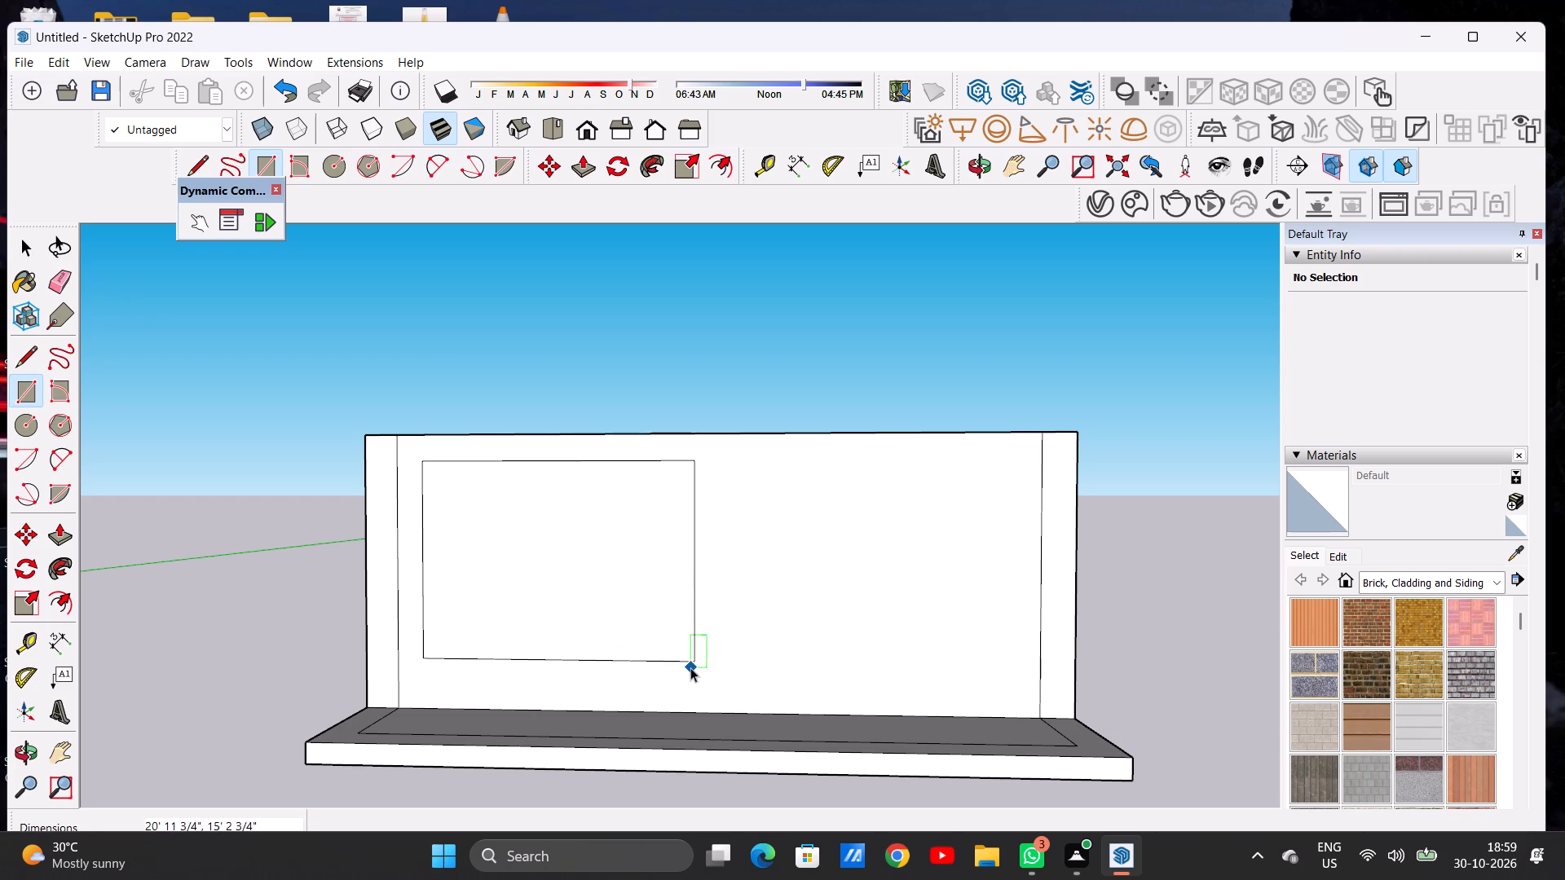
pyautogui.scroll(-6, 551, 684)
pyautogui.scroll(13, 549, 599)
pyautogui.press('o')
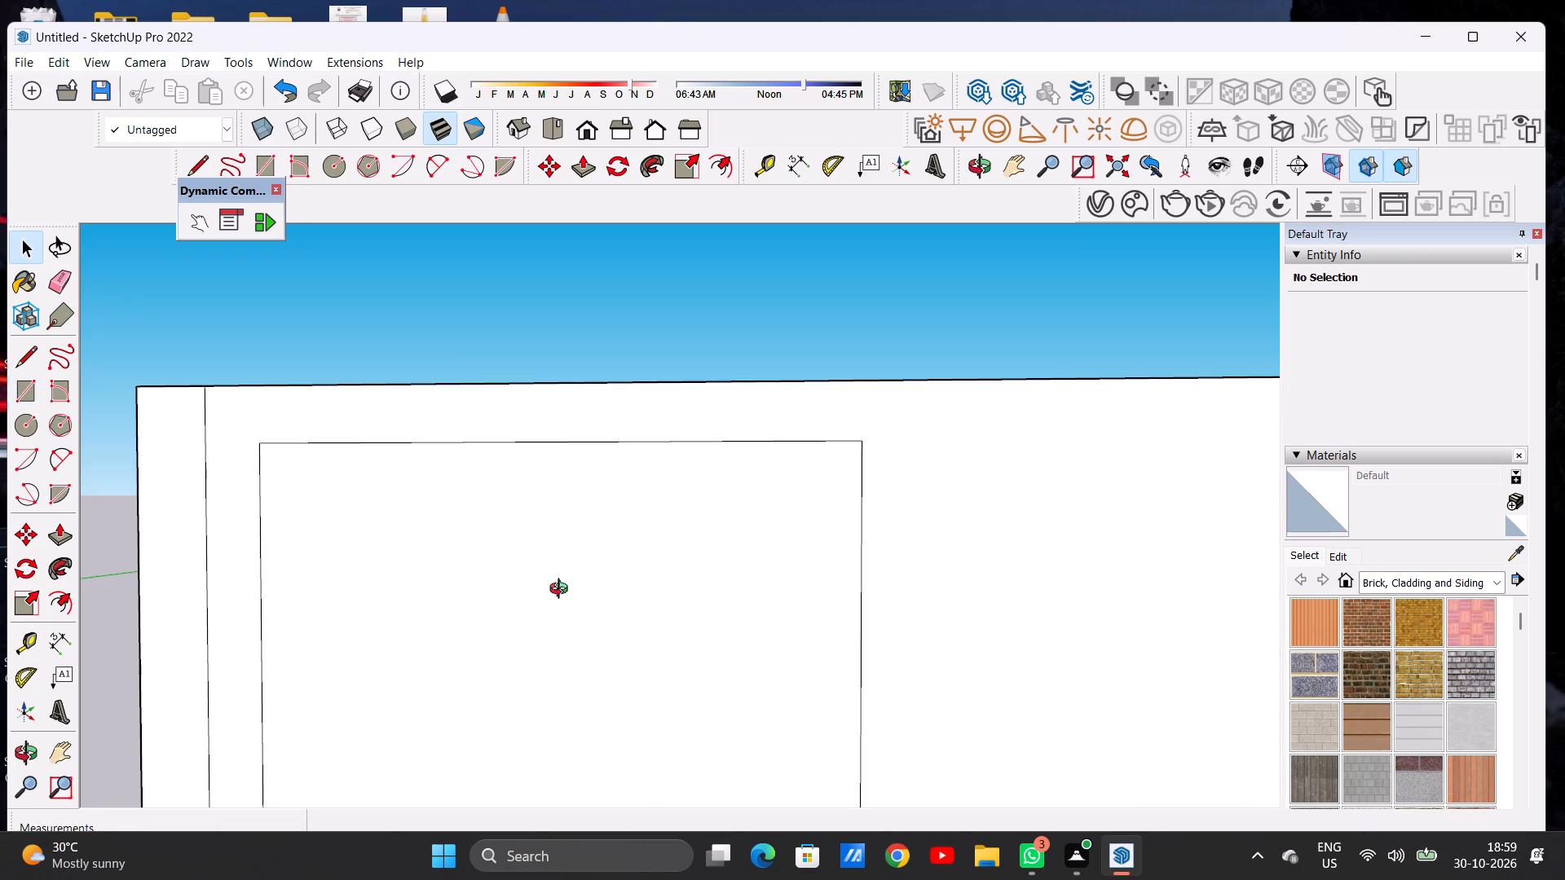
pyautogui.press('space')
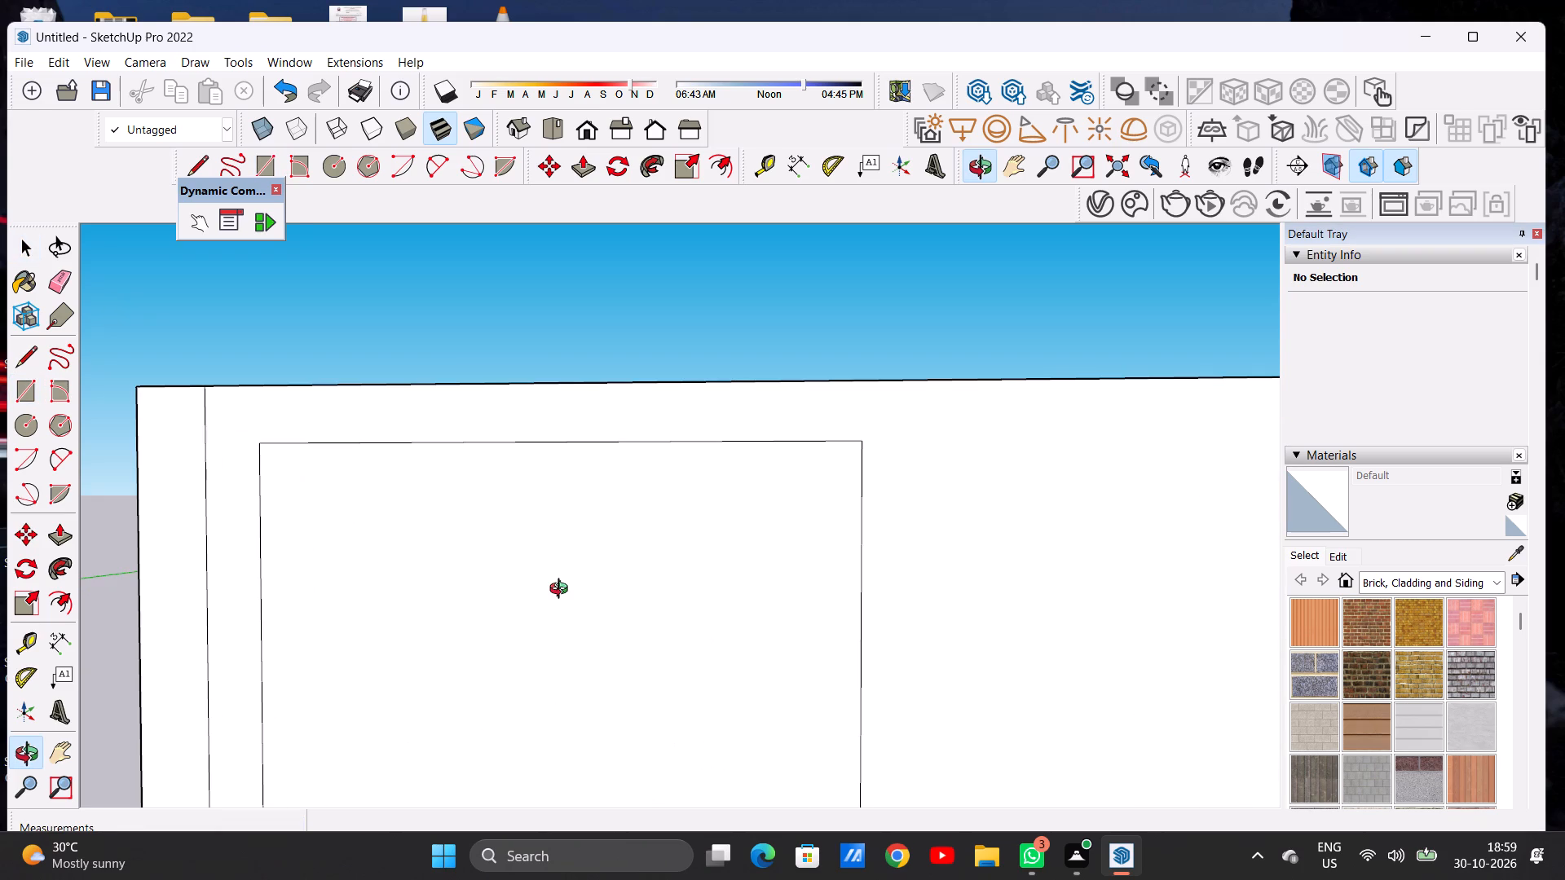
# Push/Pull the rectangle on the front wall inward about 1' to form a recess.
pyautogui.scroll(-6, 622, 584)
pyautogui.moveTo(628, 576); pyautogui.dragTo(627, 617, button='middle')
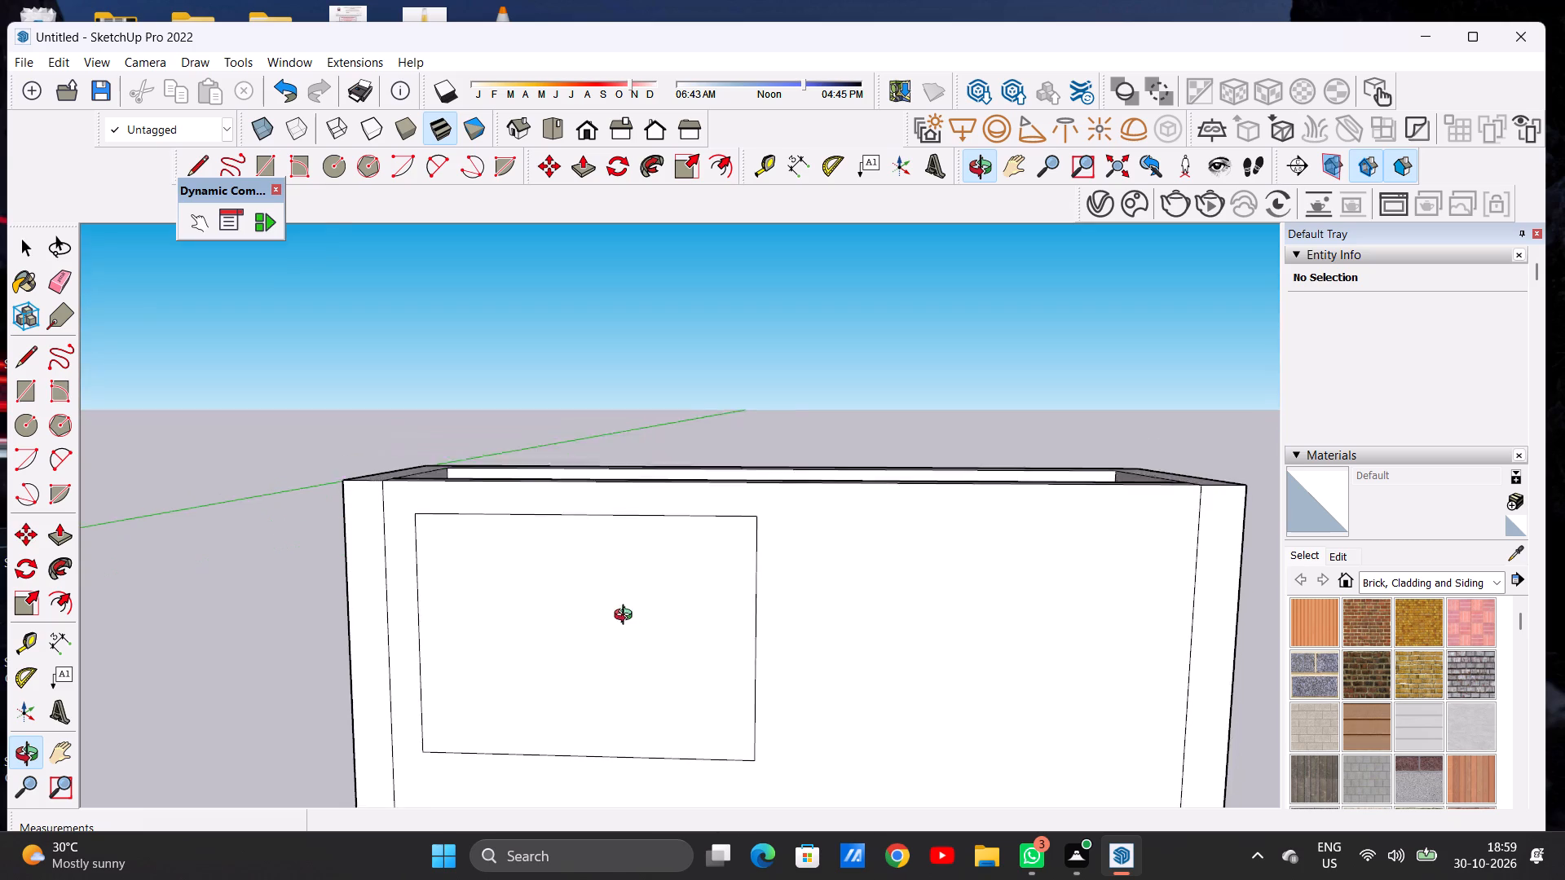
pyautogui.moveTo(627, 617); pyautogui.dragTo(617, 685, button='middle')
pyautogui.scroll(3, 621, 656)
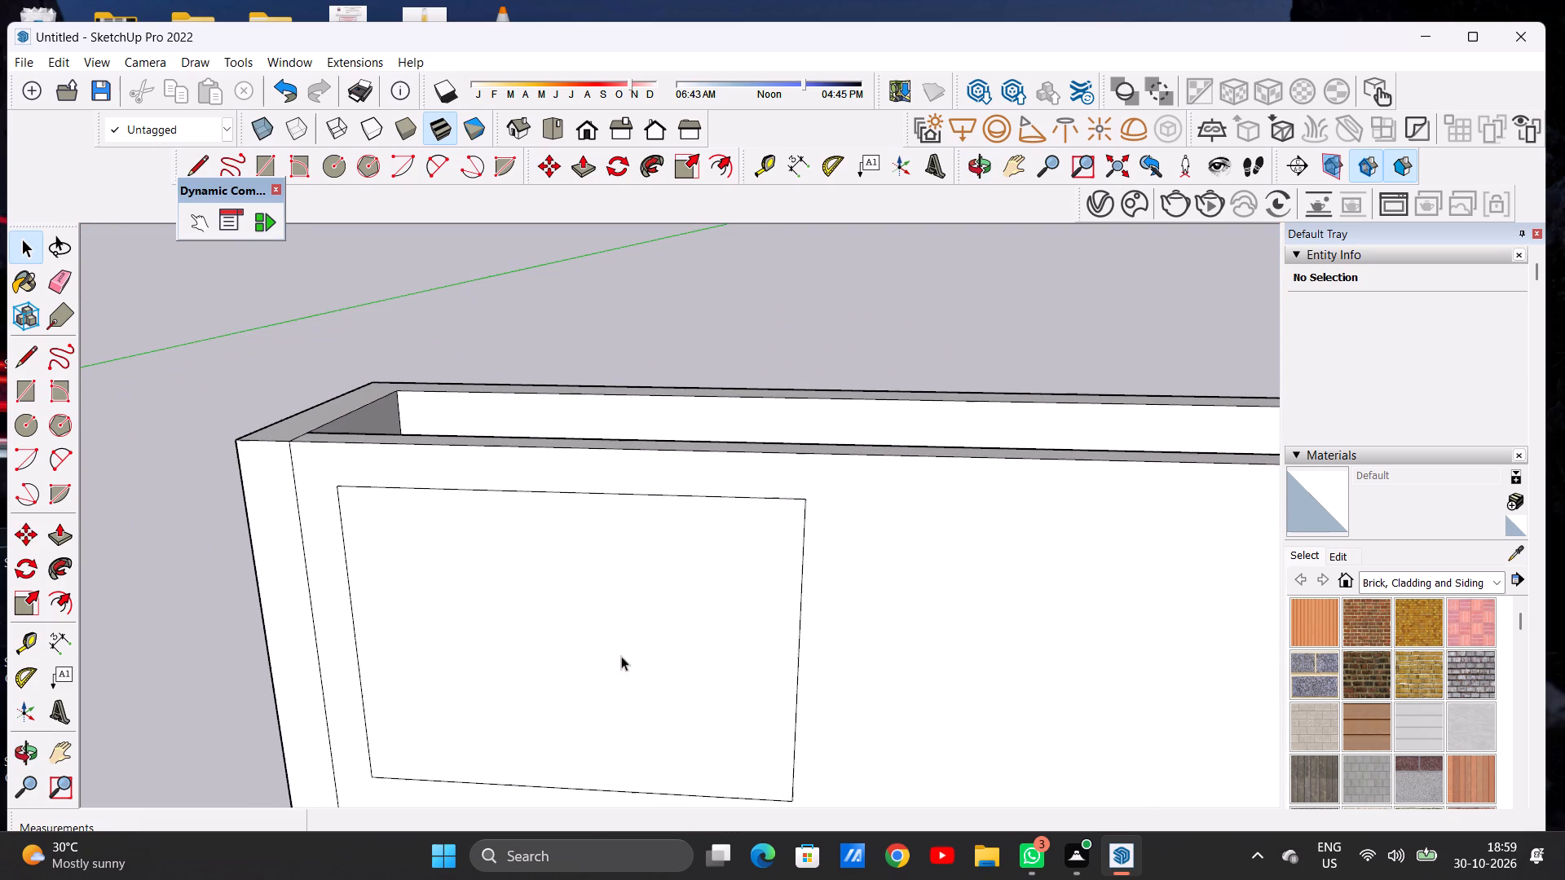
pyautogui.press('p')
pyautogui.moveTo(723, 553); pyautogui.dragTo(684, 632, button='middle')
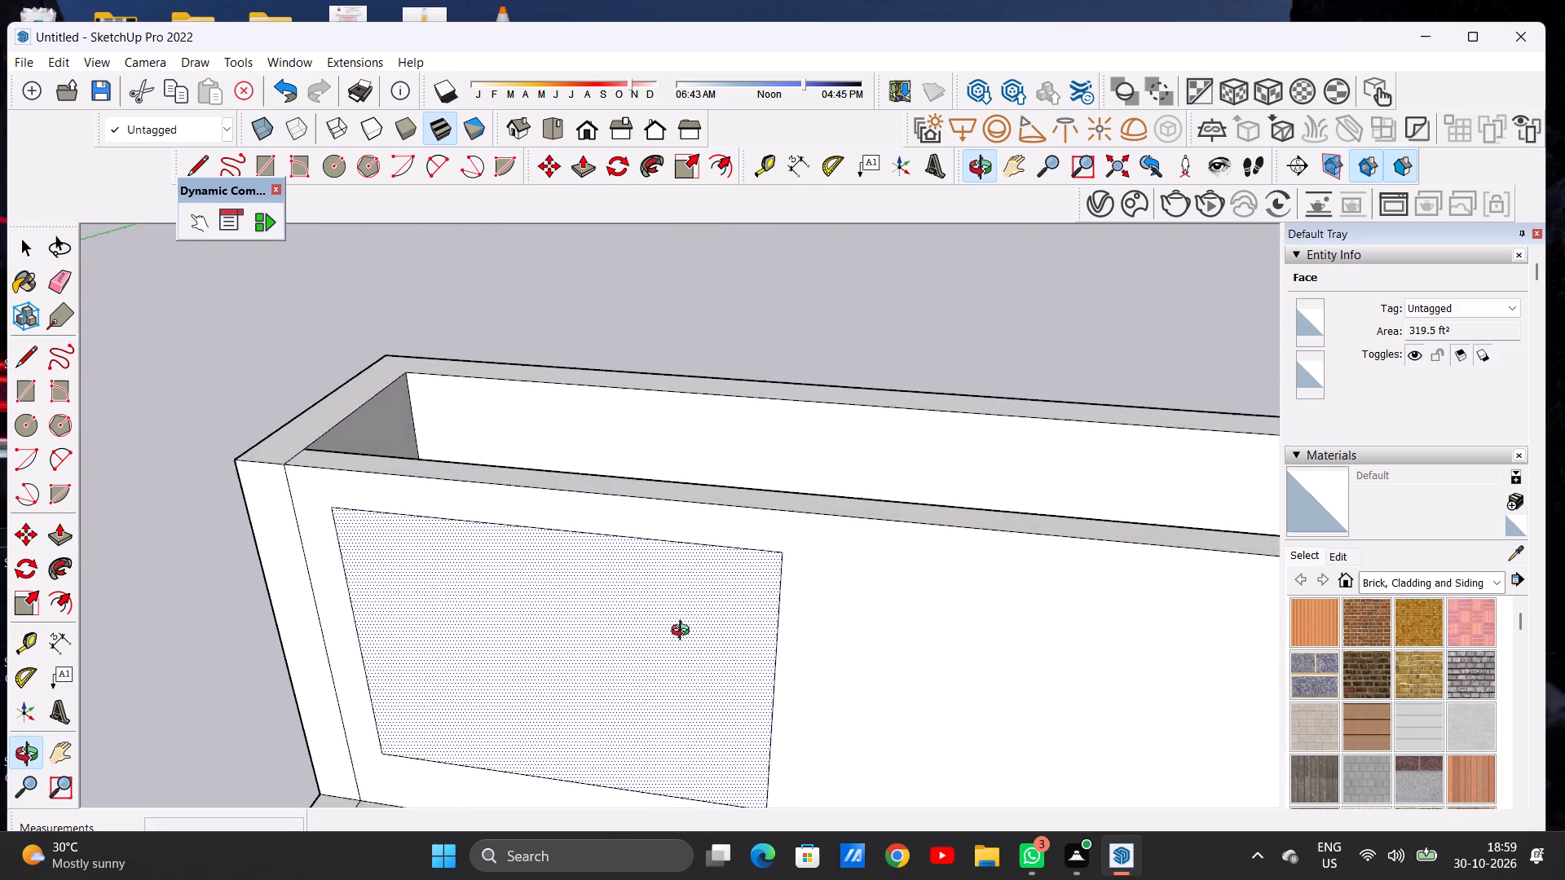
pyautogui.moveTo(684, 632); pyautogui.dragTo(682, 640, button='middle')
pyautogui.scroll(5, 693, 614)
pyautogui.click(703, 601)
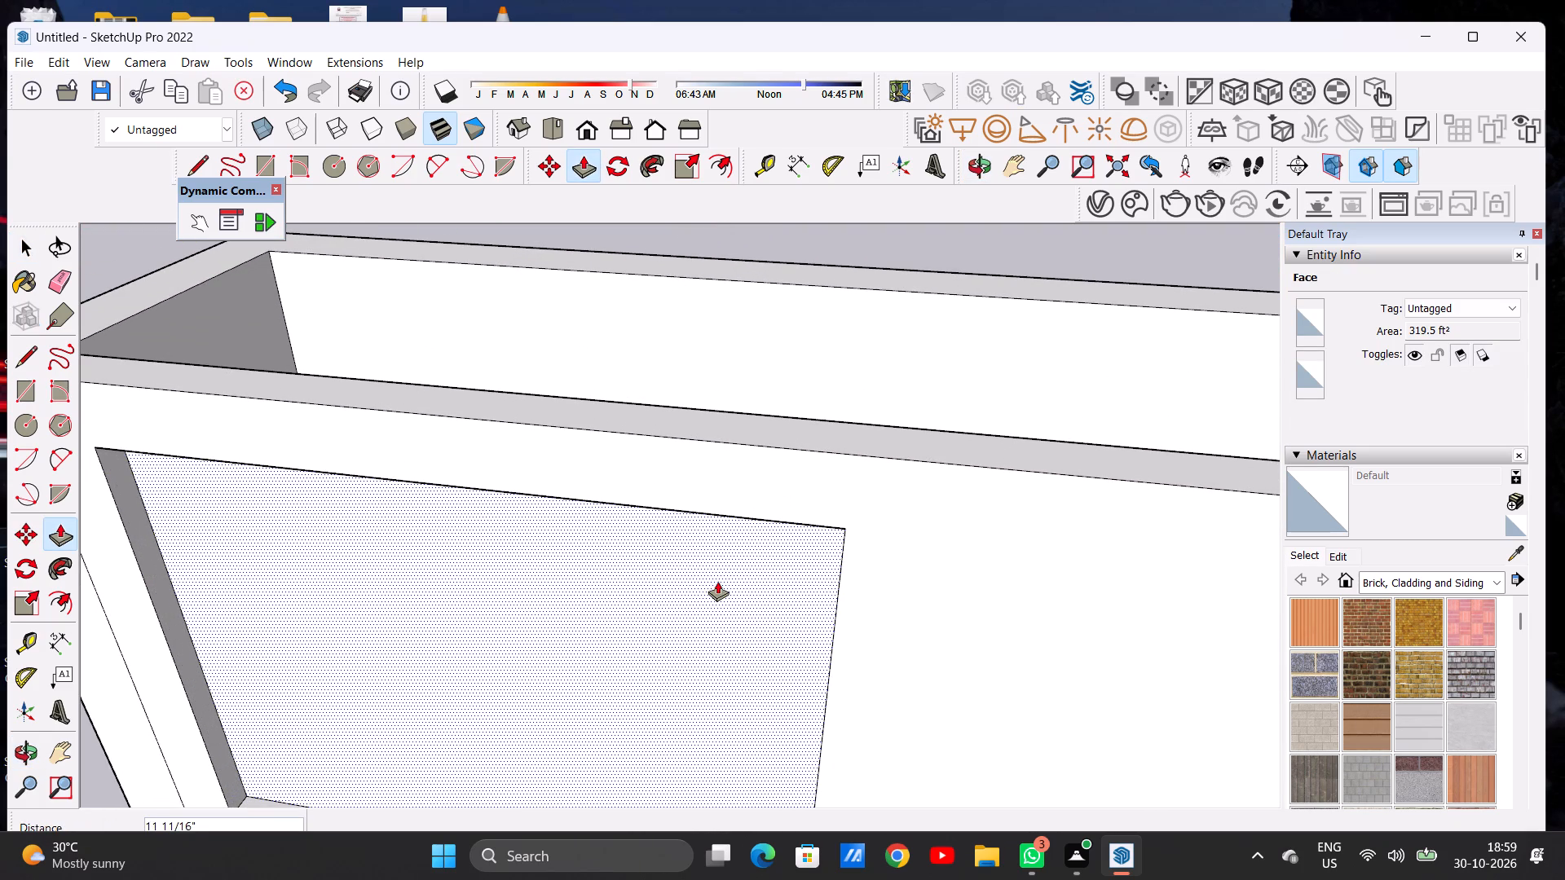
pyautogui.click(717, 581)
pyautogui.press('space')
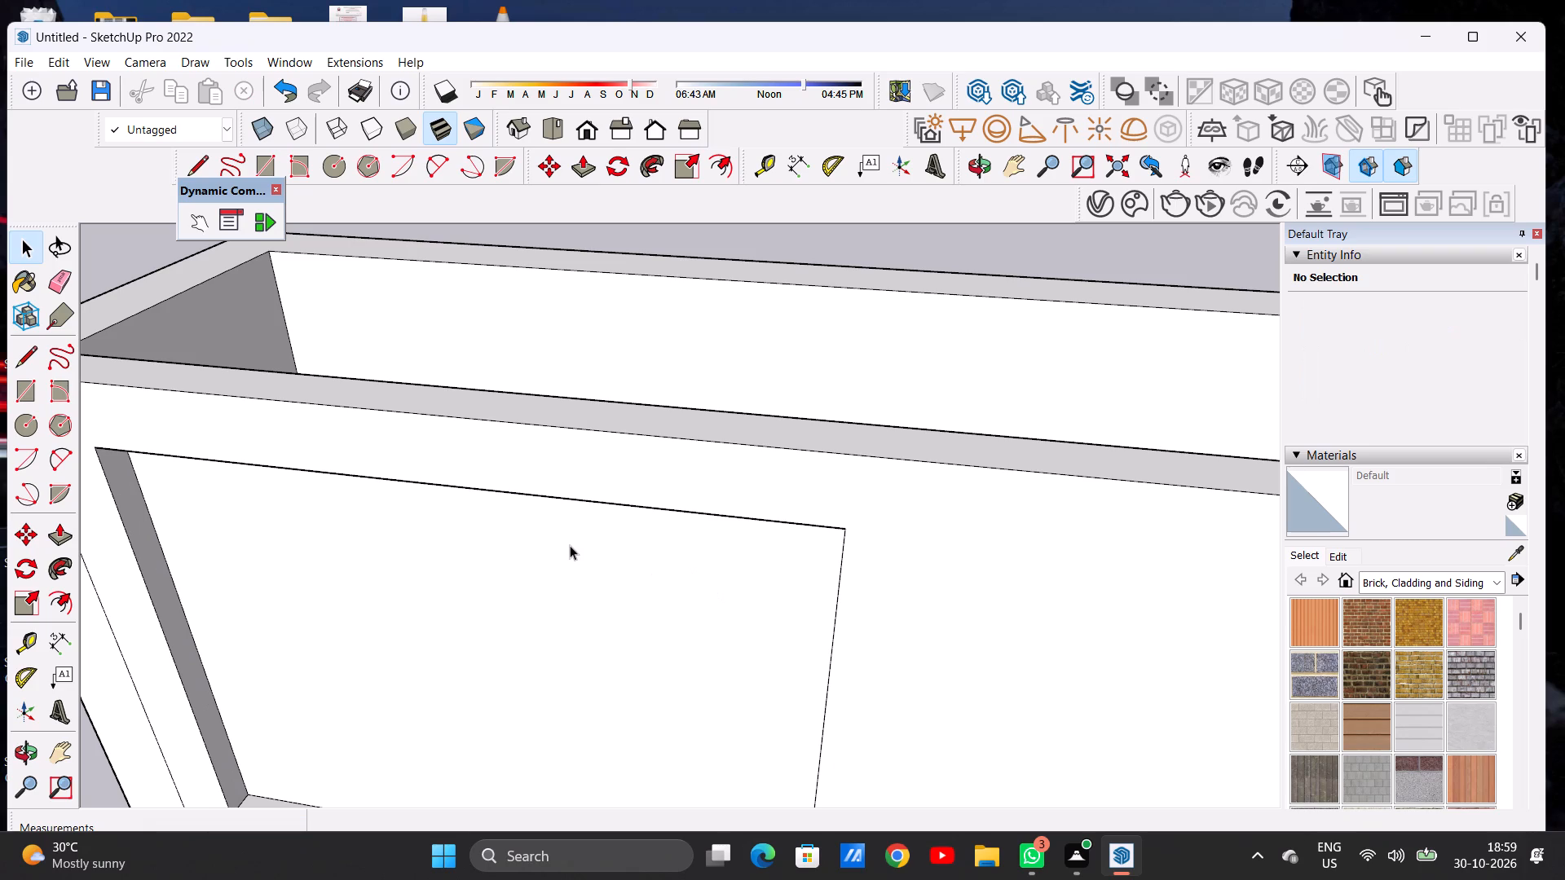
# Examine the recessed rectangle on the front wall from above and from the front.
pyautogui.scroll(-14, 589, 532)
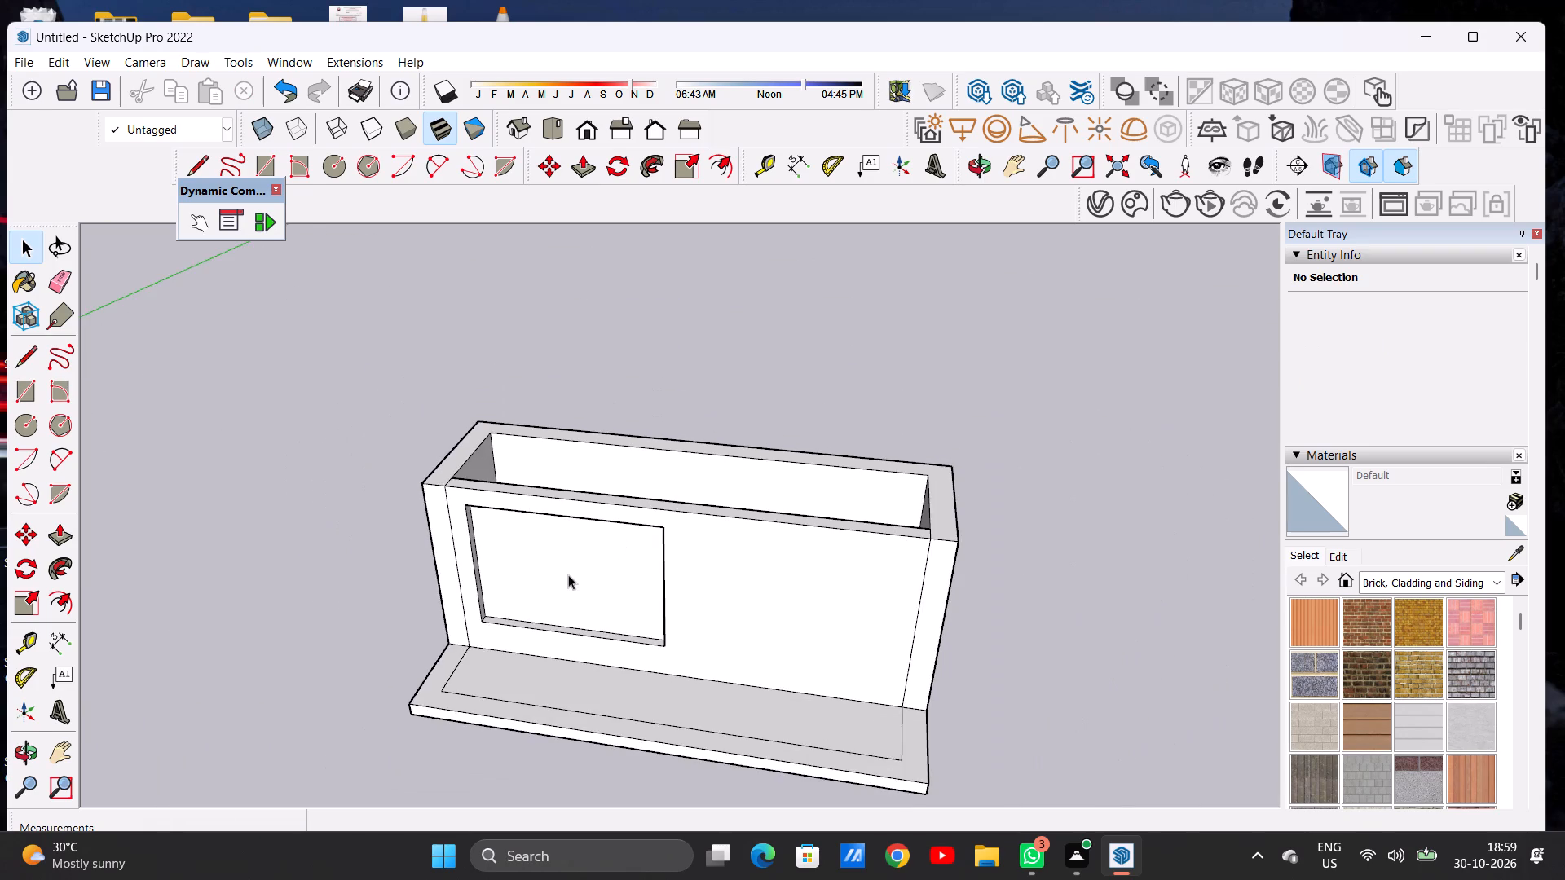
pyautogui.moveTo(568, 574); pyautogui.dragTo(627, 449, button='middle')
pyautogui.scroll(5, 603, 607)
pyautogui.moveTo(595, 617); pyautogui.dragTo(578, 573, button='middle')
pyautogui.scroll(-4, 622, 595)
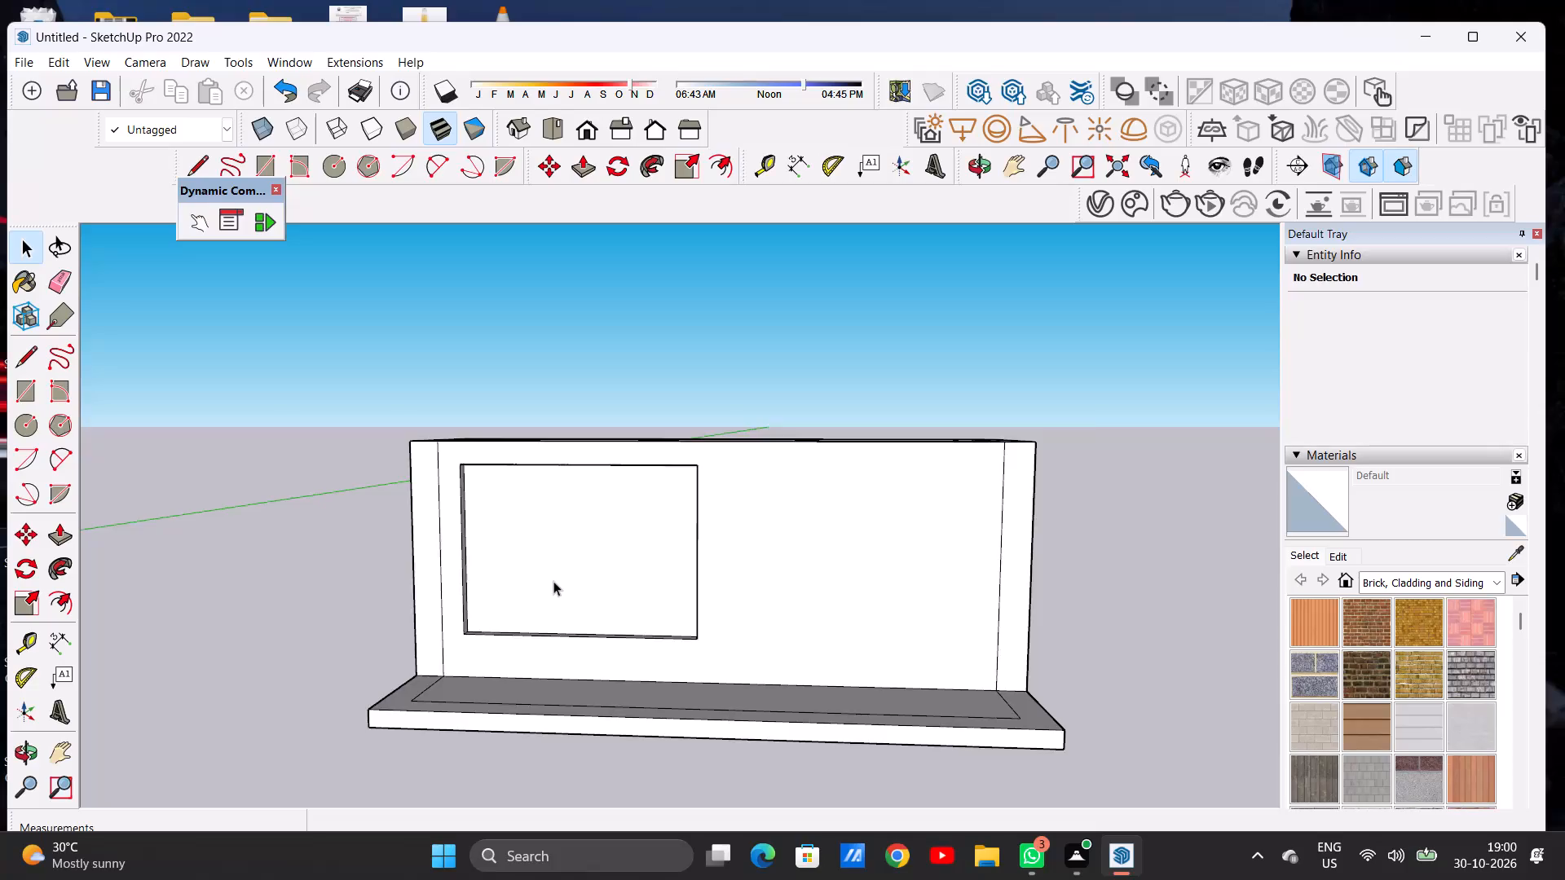
pyautogui.scroll(6, 553, 581)
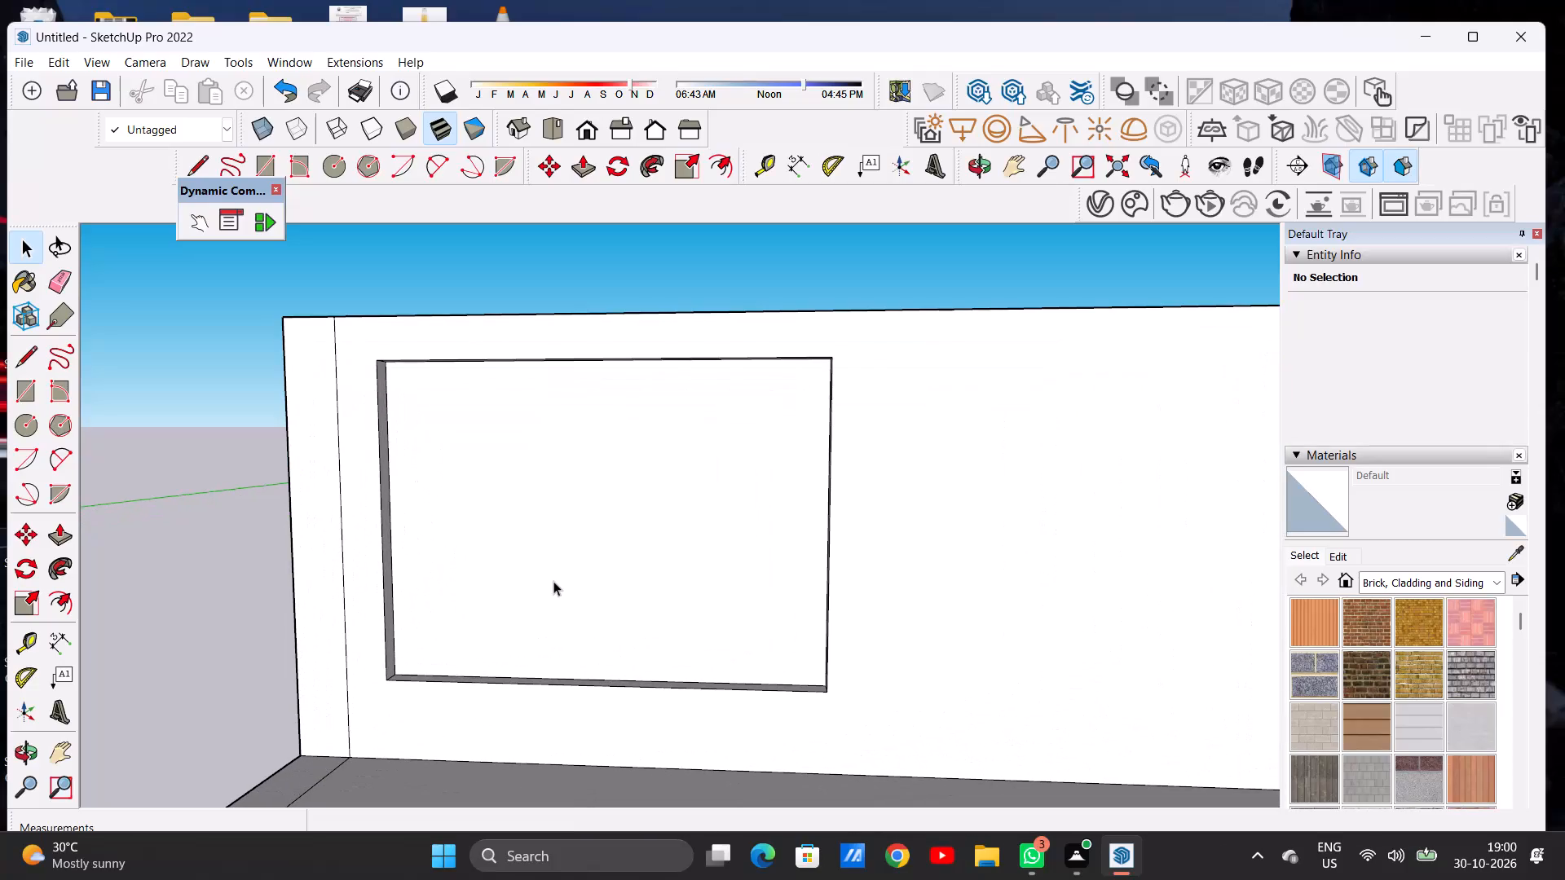
pyautogui.scroll(-4, 601, 563)
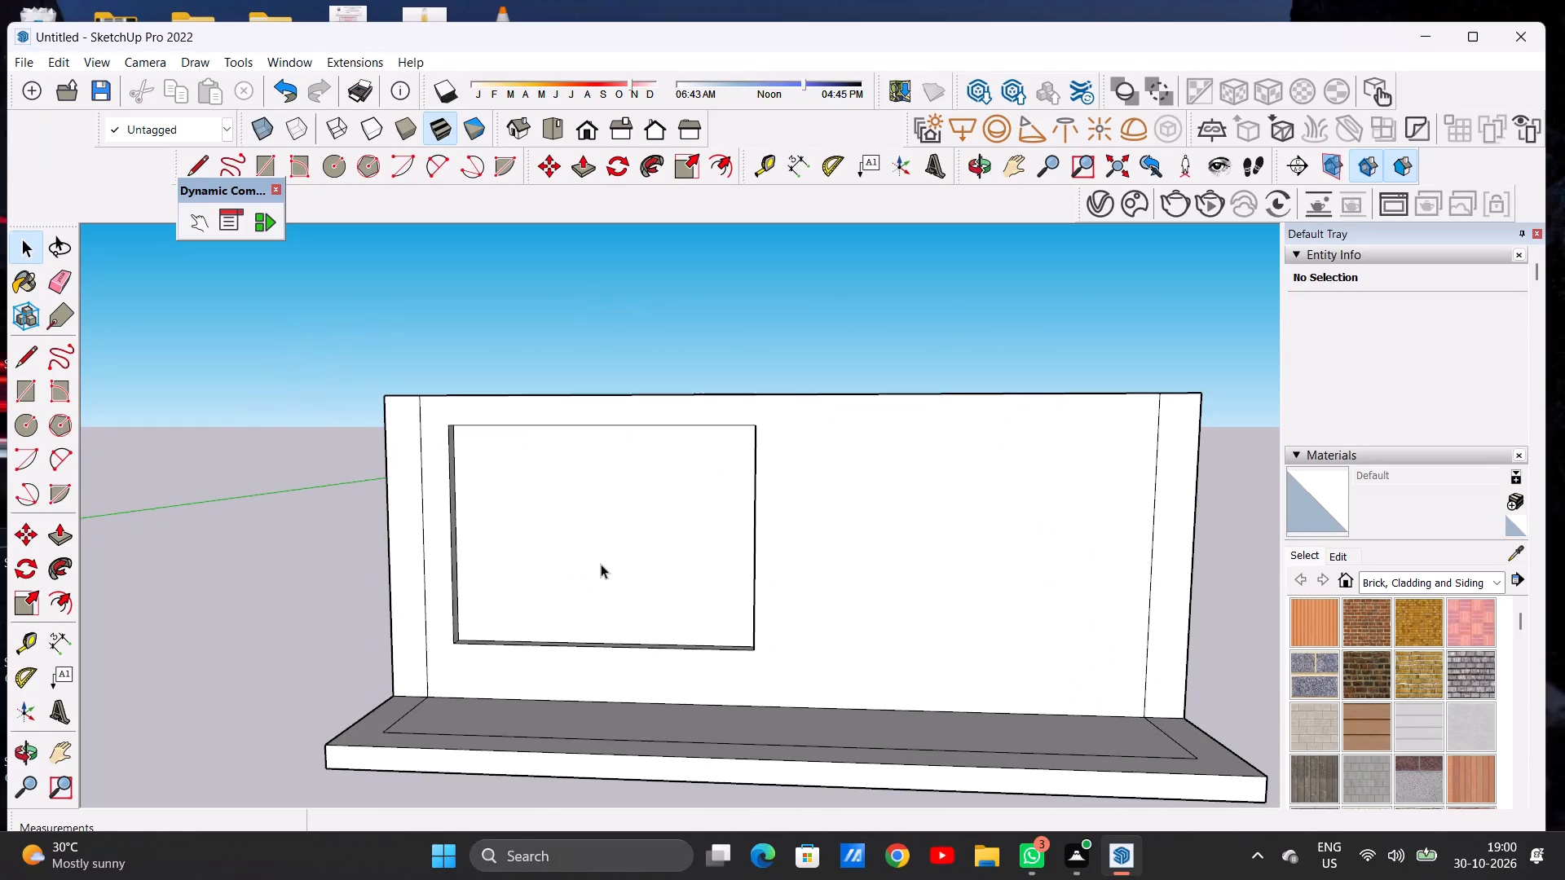
pyautogui.moveTo(601, 565); pyautogui.dragTo(607, 558, button='middle')
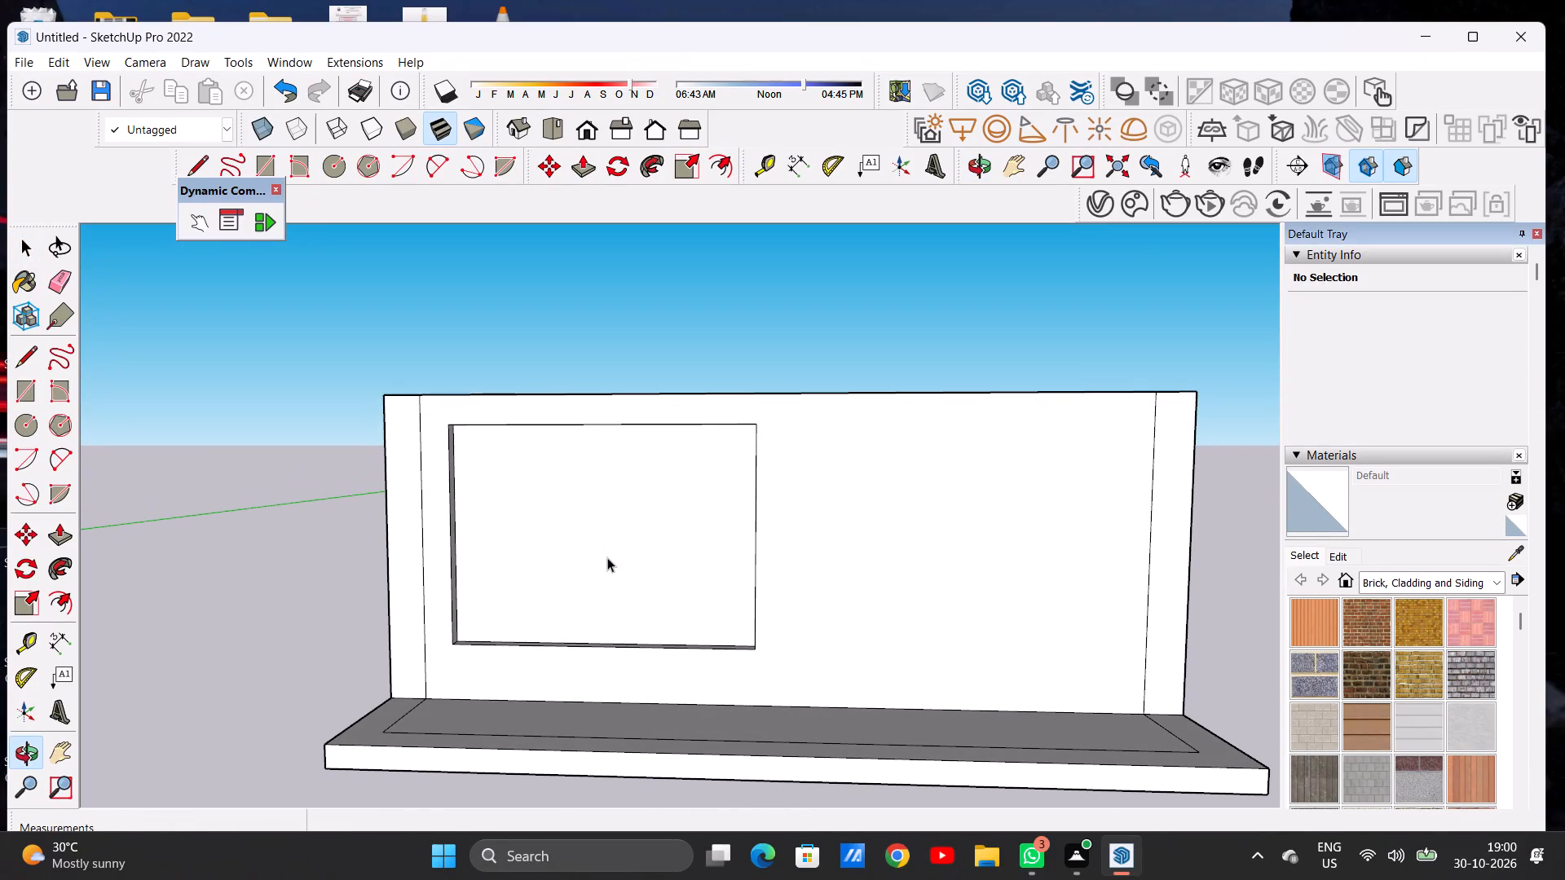
pyautogui.scroll(4, 589, 556)
pyautogui.scroll(-6, 589, 556)
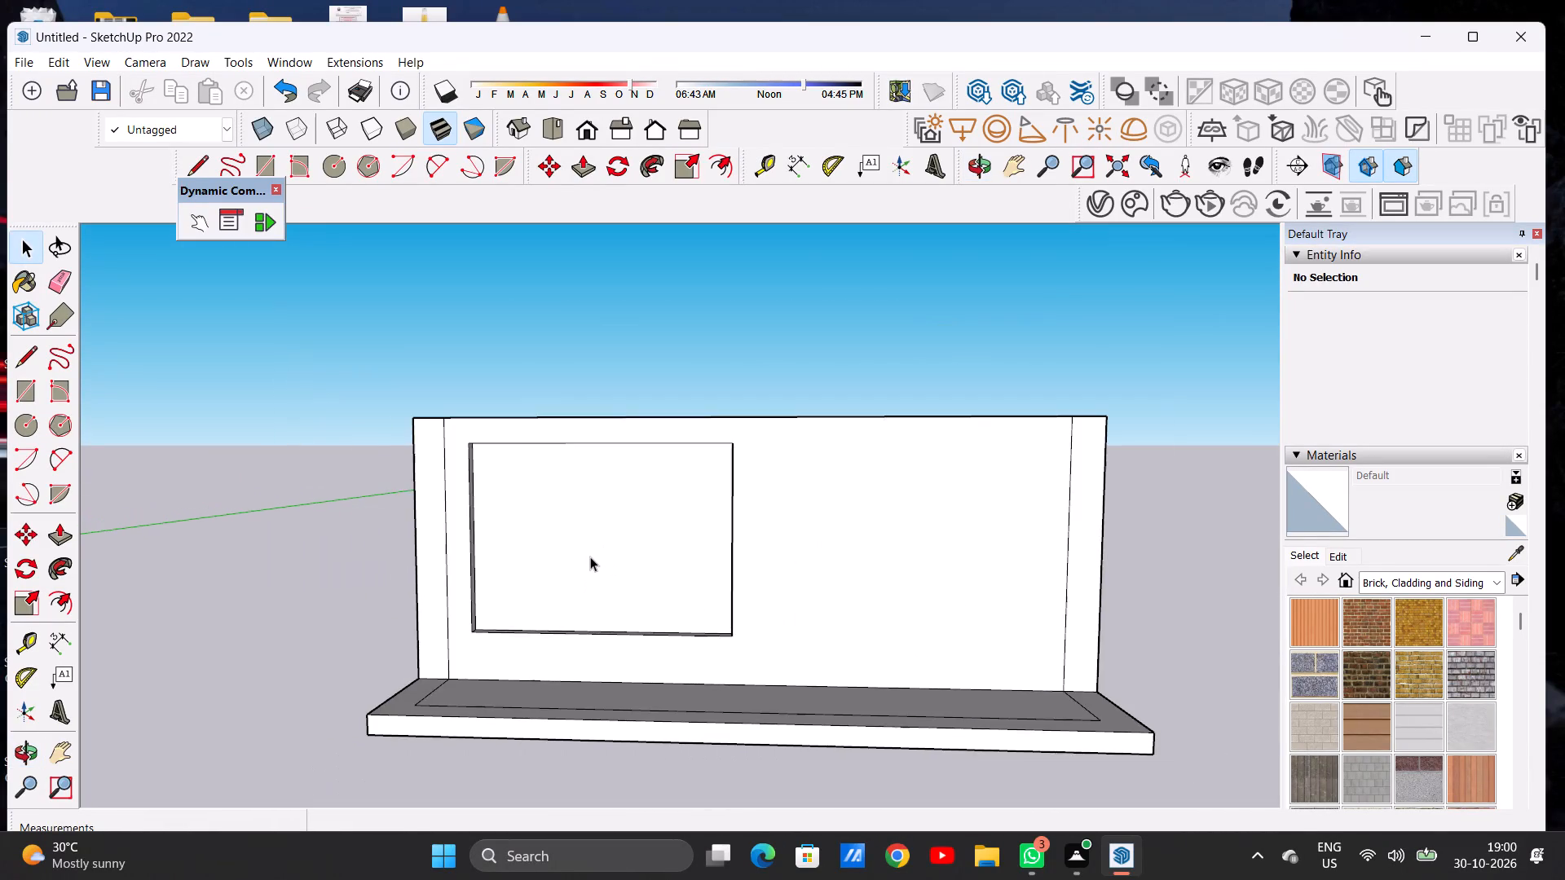
pyautogui.scroll(-2, 593, 558)
pyautogui.scroll(8, 611, 557)
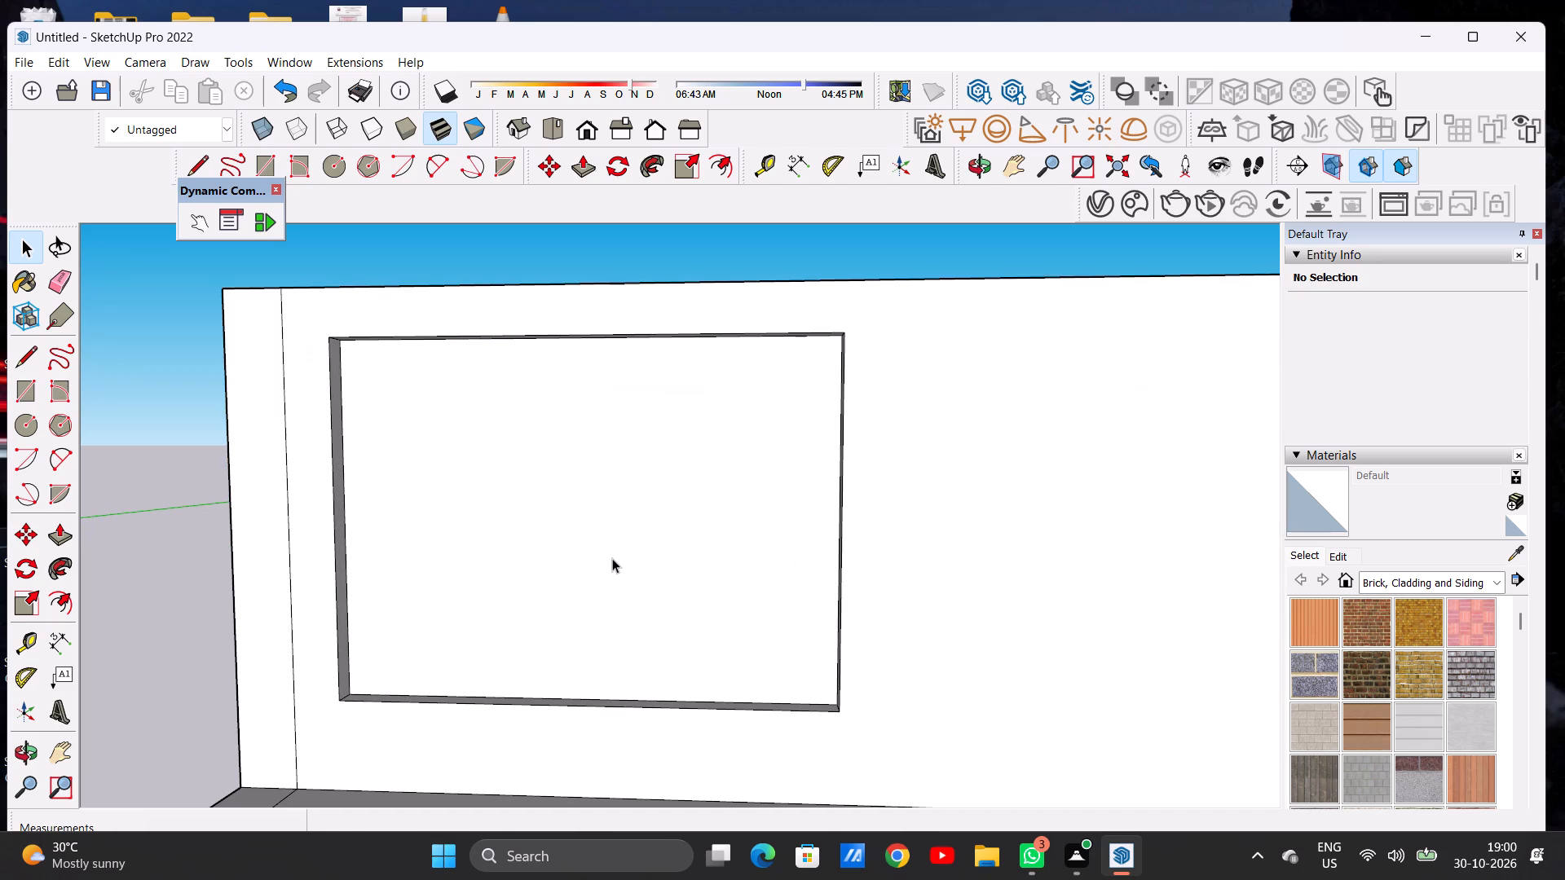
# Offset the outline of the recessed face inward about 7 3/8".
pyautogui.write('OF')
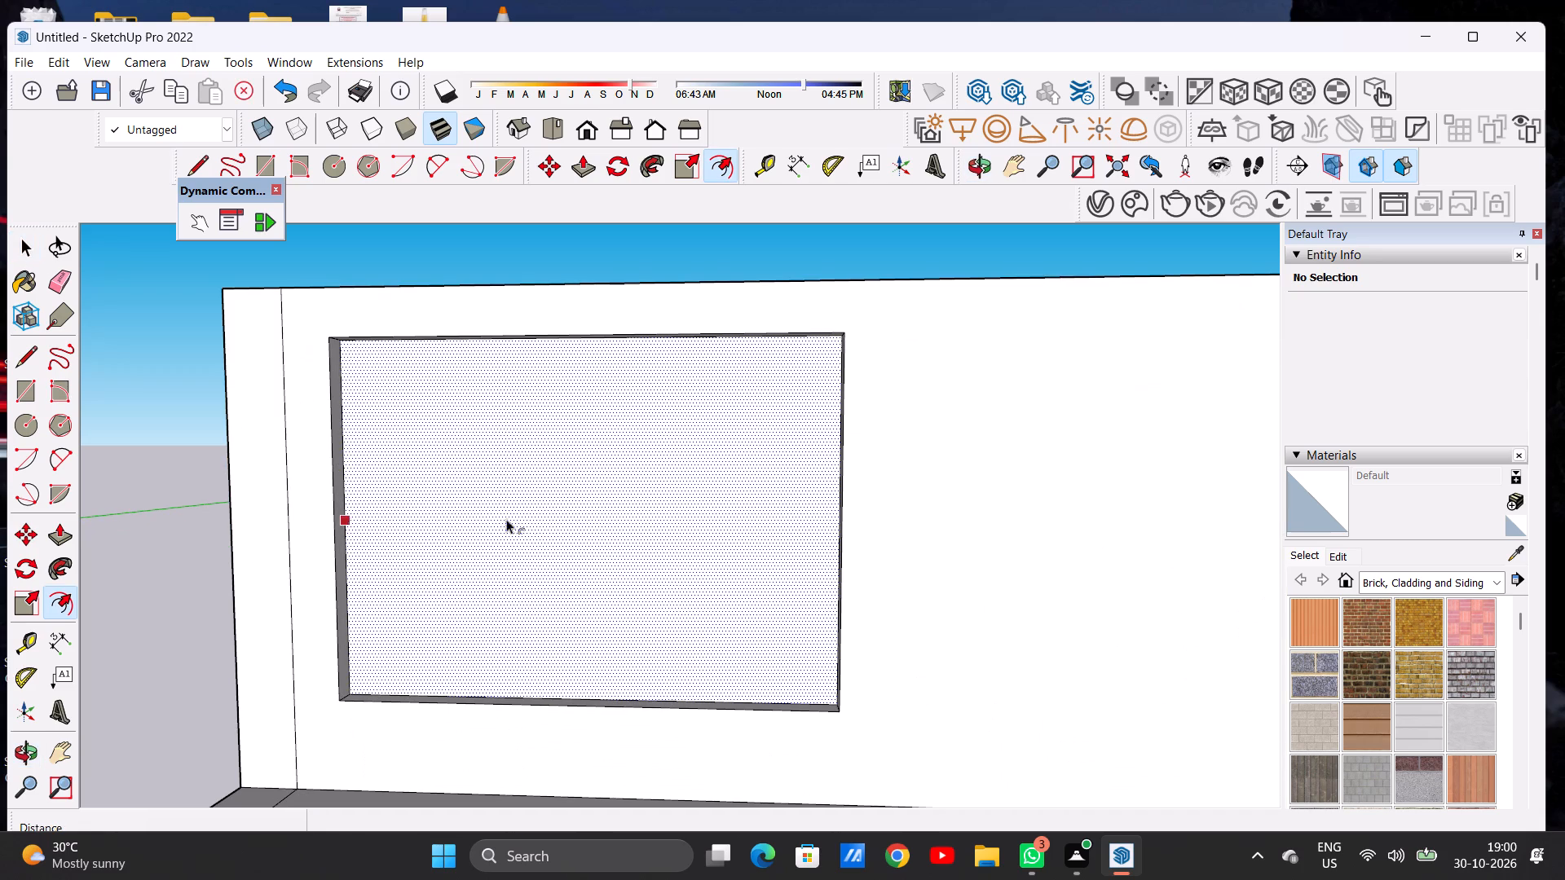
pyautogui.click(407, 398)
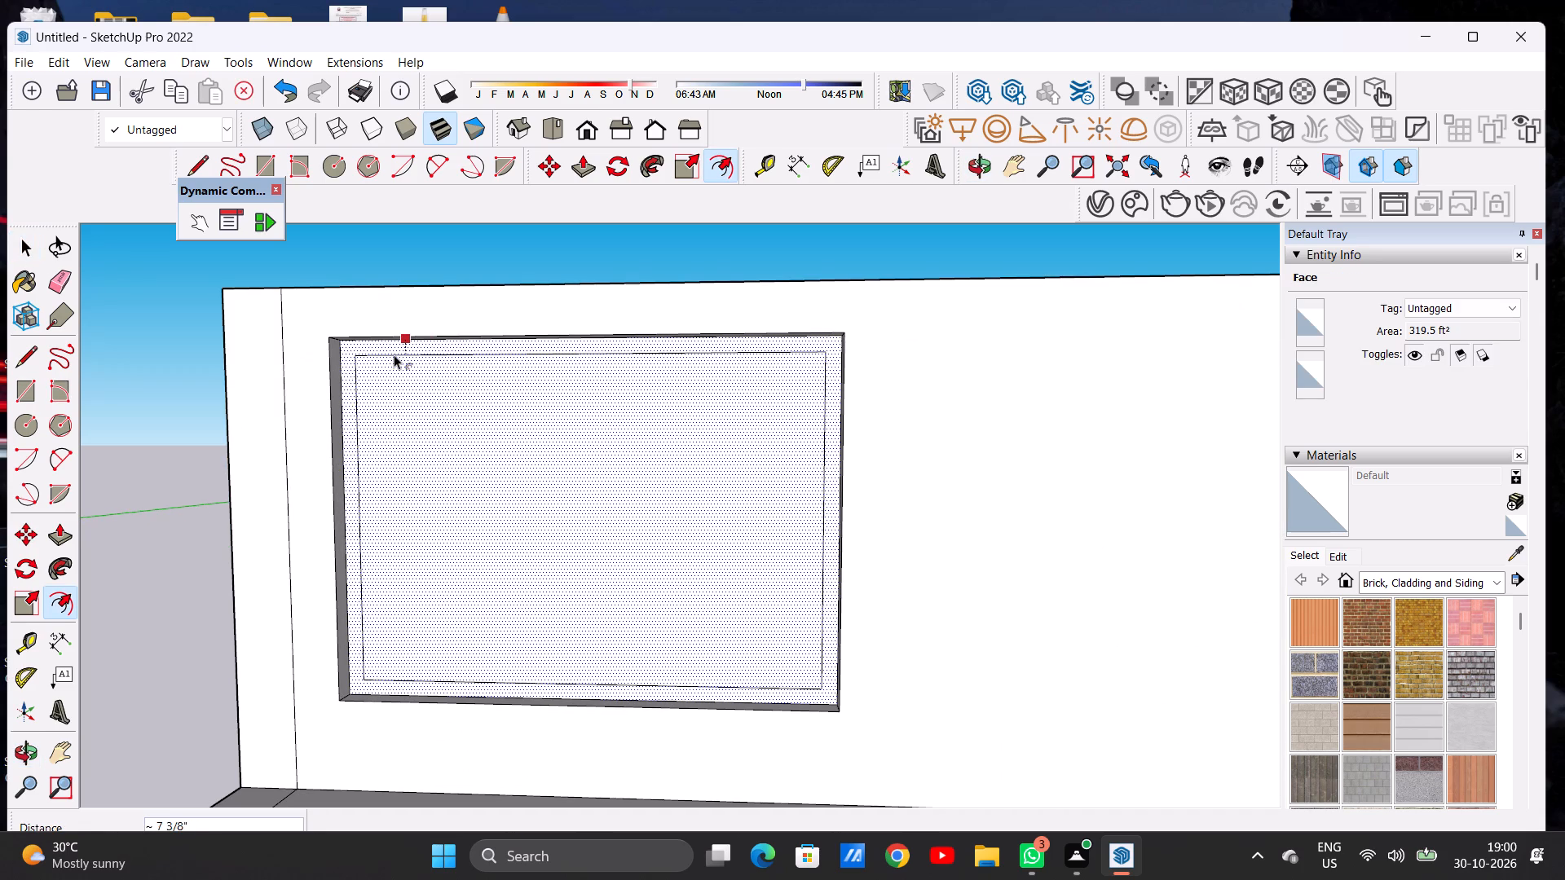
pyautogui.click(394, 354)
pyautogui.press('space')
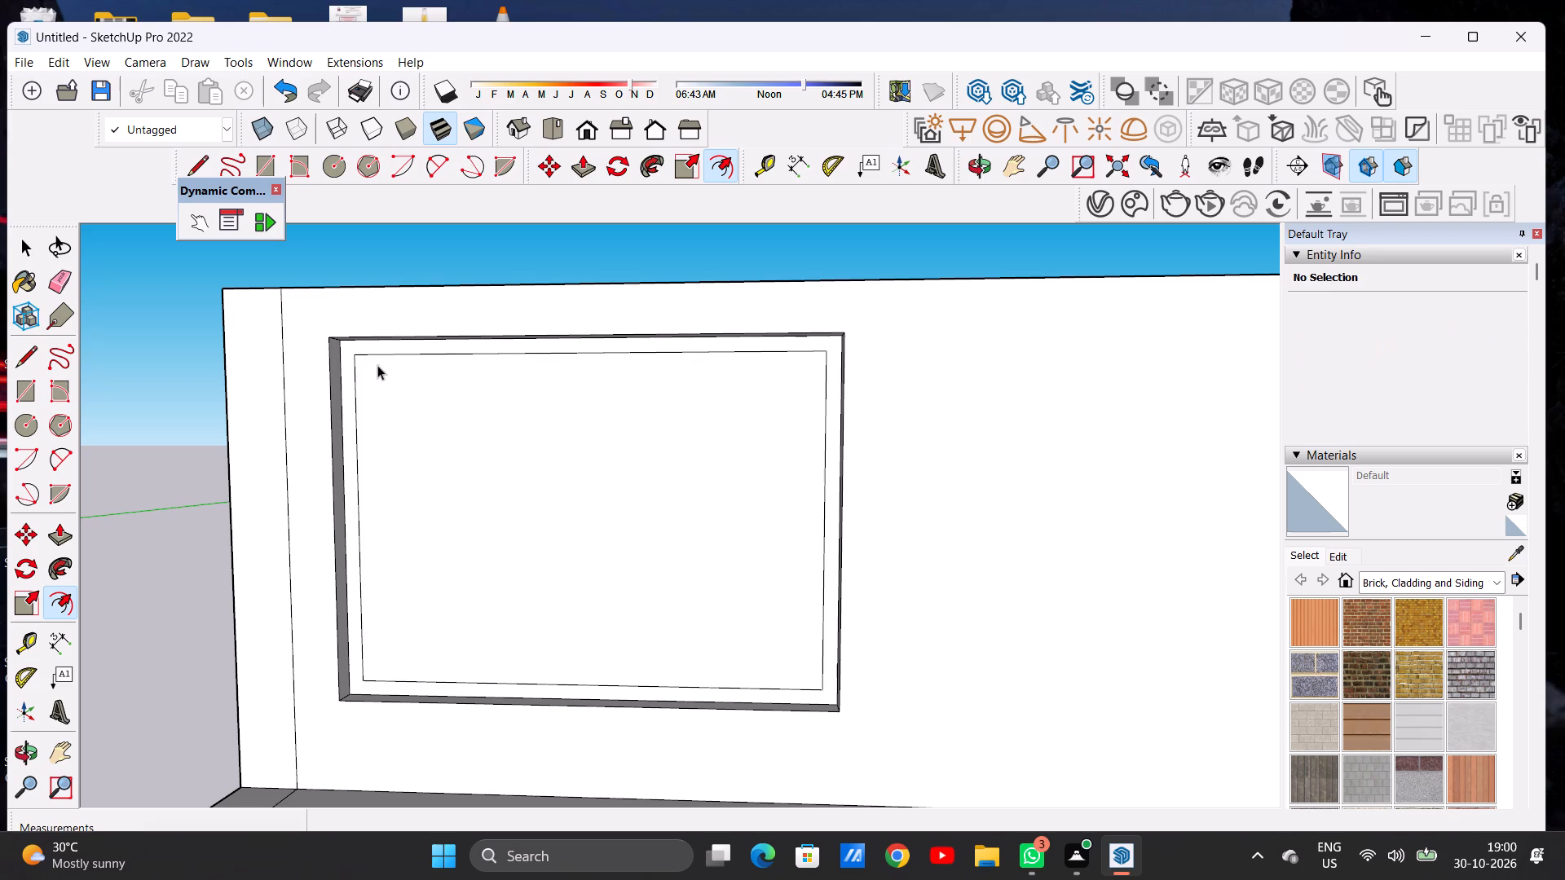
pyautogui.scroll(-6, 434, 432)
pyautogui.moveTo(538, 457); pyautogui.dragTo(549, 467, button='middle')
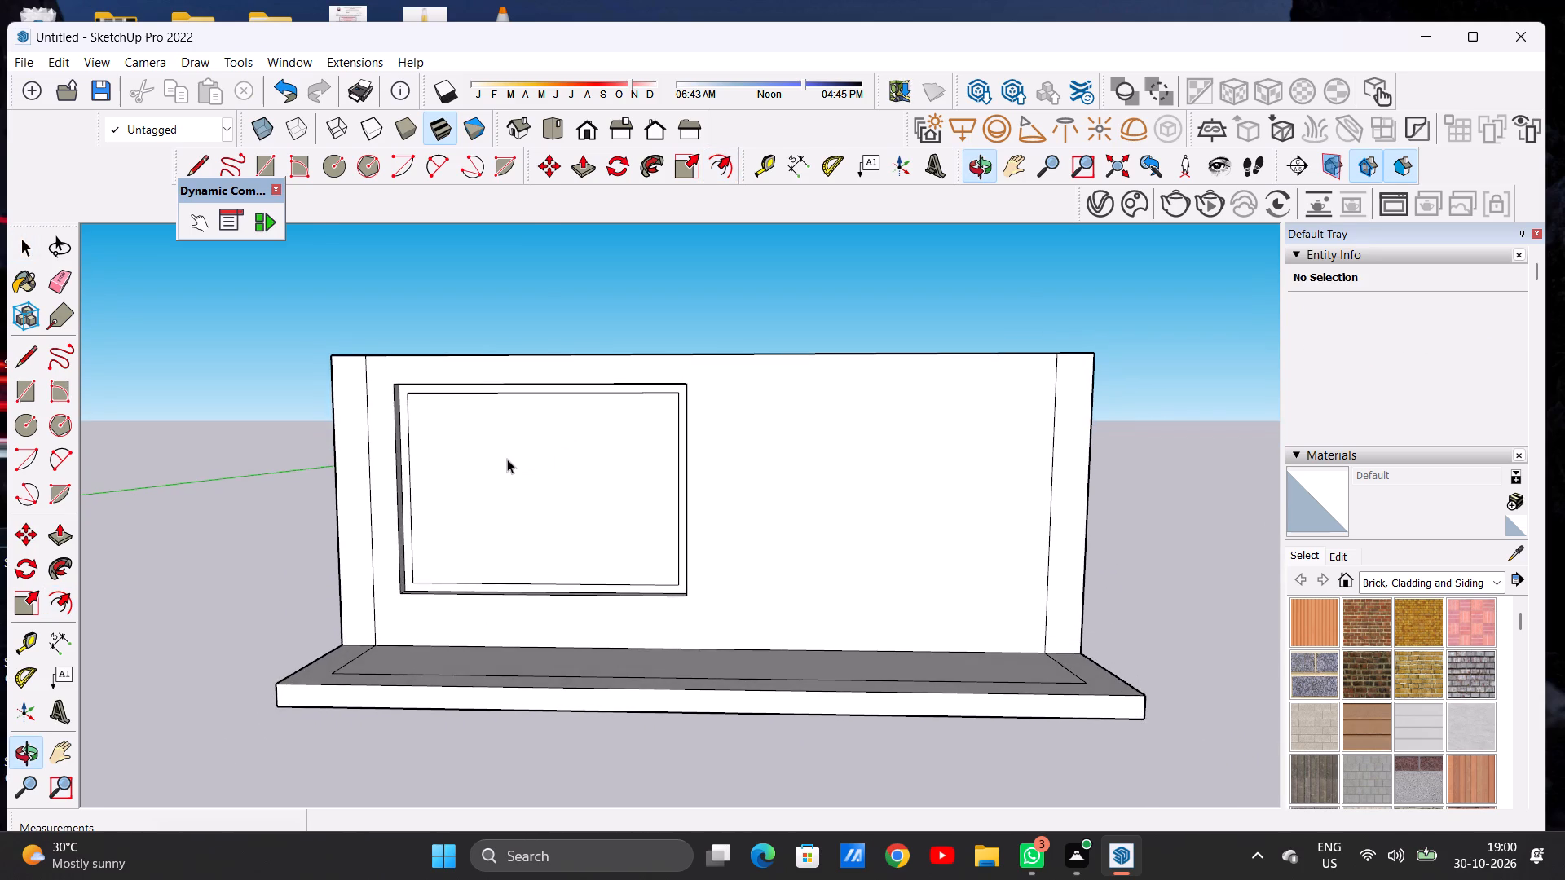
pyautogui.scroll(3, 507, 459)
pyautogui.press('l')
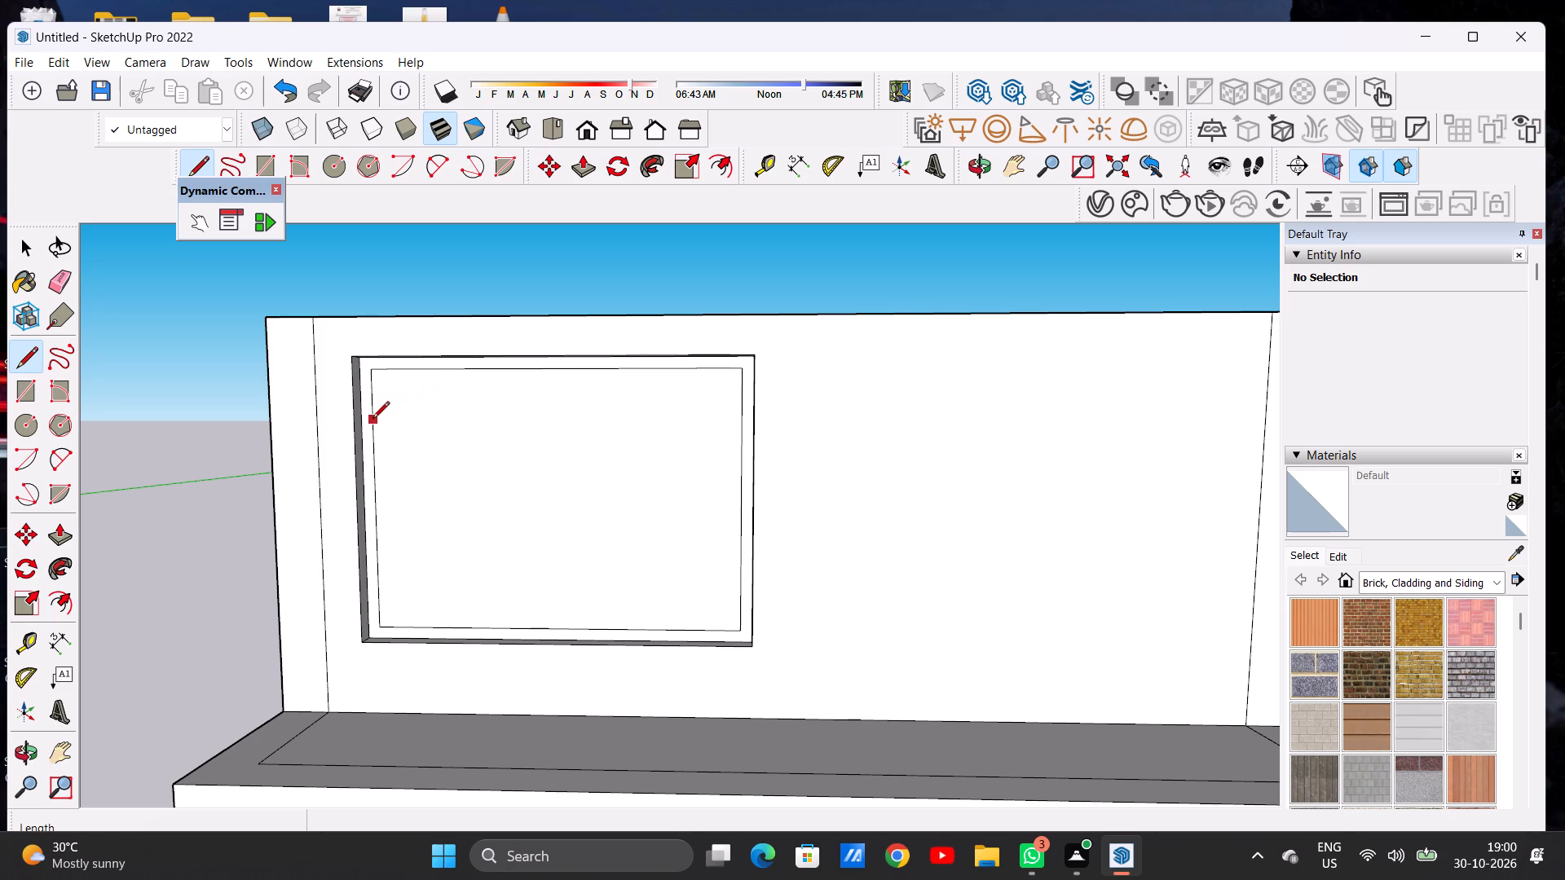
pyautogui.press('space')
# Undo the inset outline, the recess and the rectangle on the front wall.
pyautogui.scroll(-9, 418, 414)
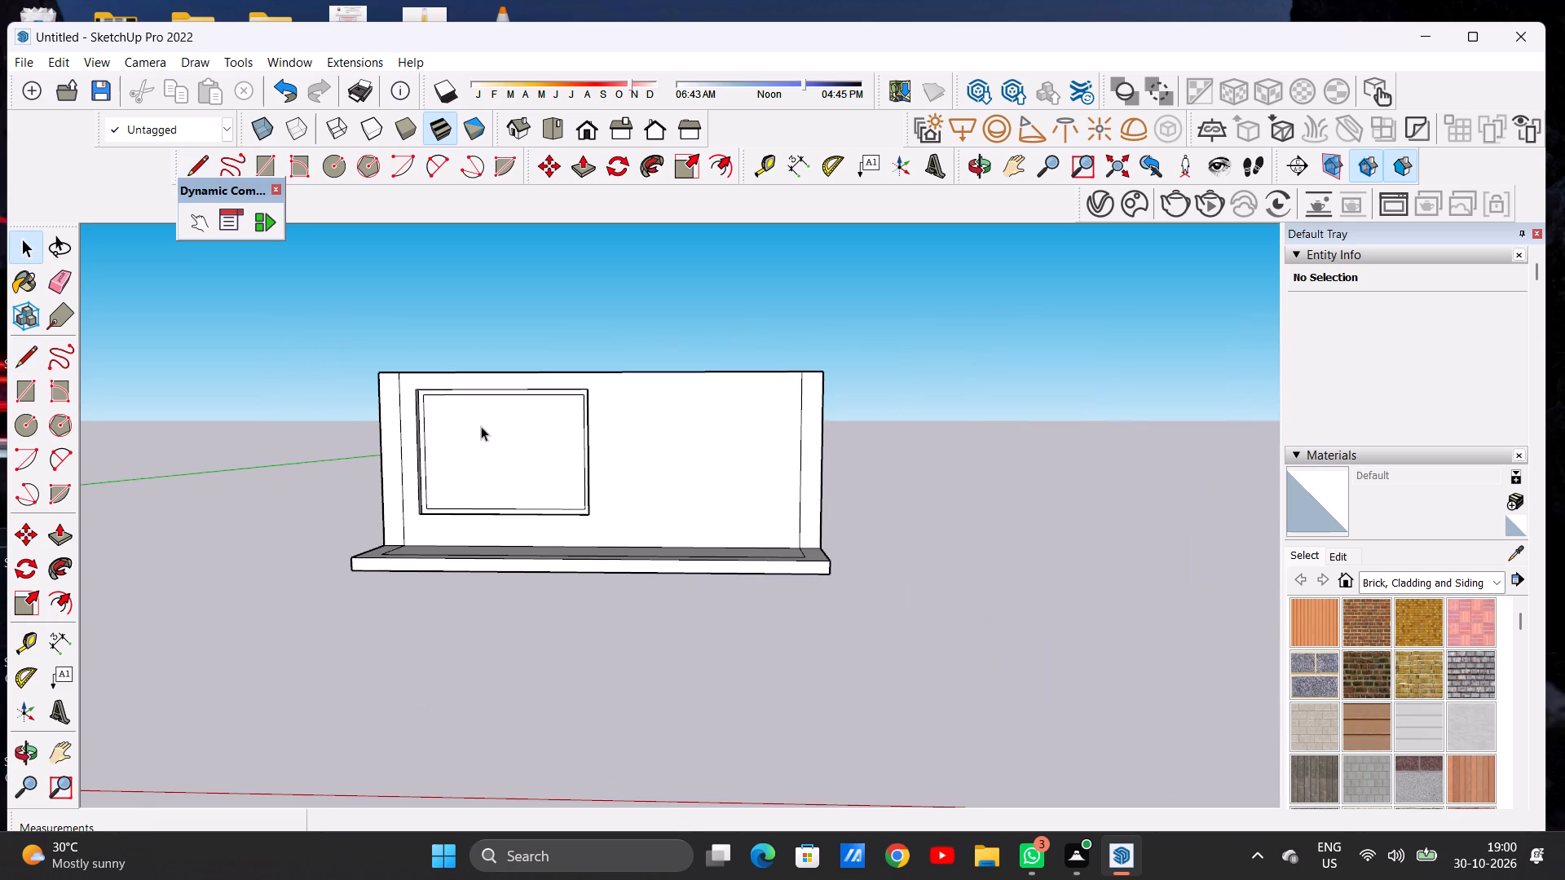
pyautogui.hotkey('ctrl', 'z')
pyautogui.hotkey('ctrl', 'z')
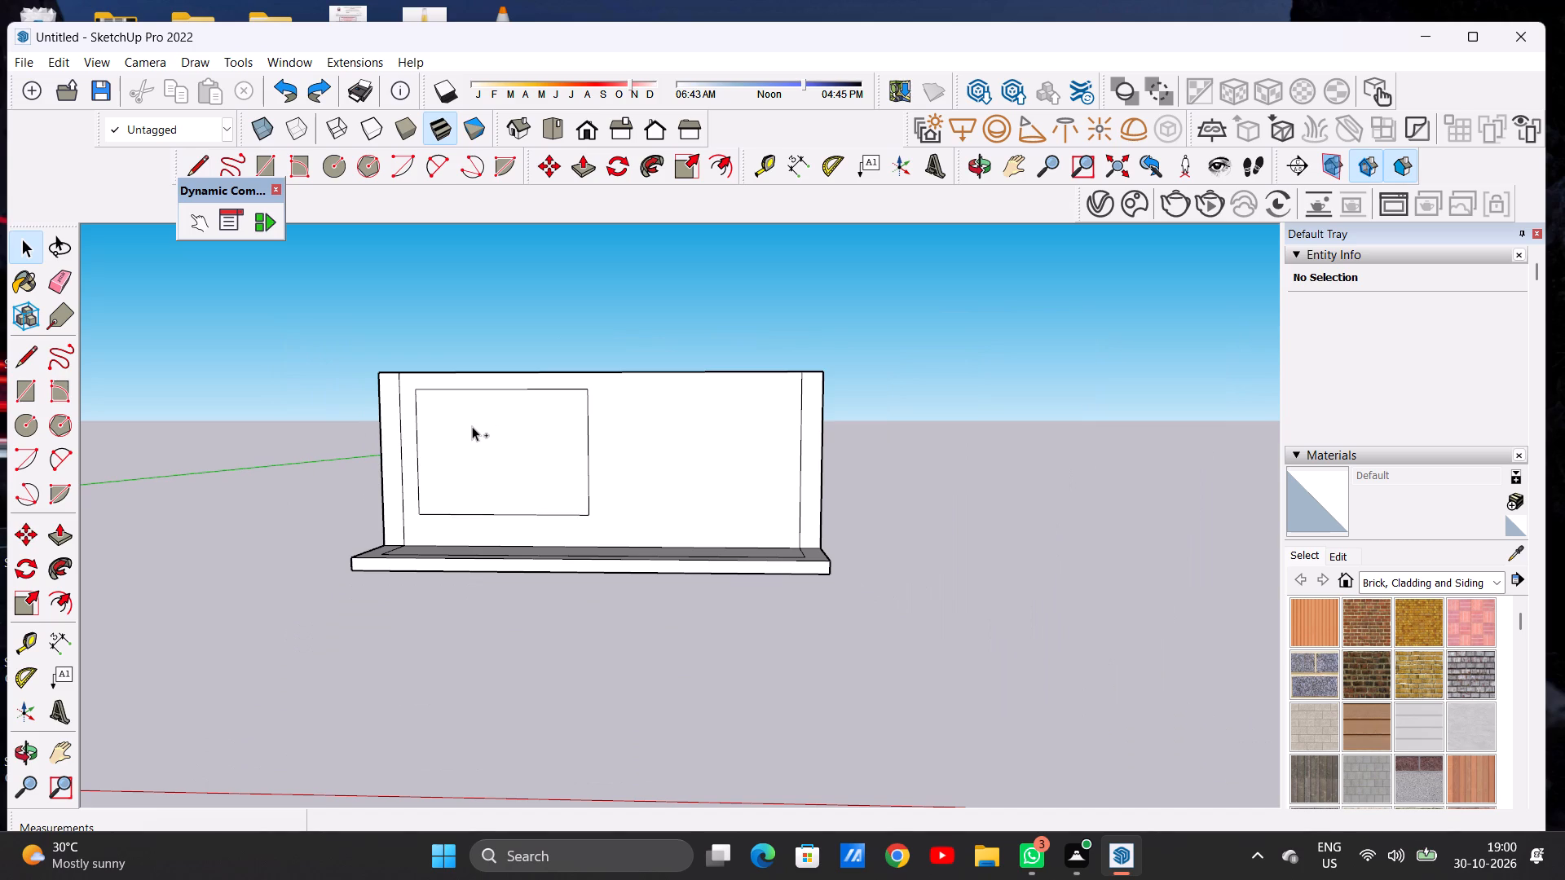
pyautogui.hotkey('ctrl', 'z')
# Push/Pull the U-shaped top face of the back and side walls up 6' 3 3/16".
pyautogui.scroll(-3, 488, 440)
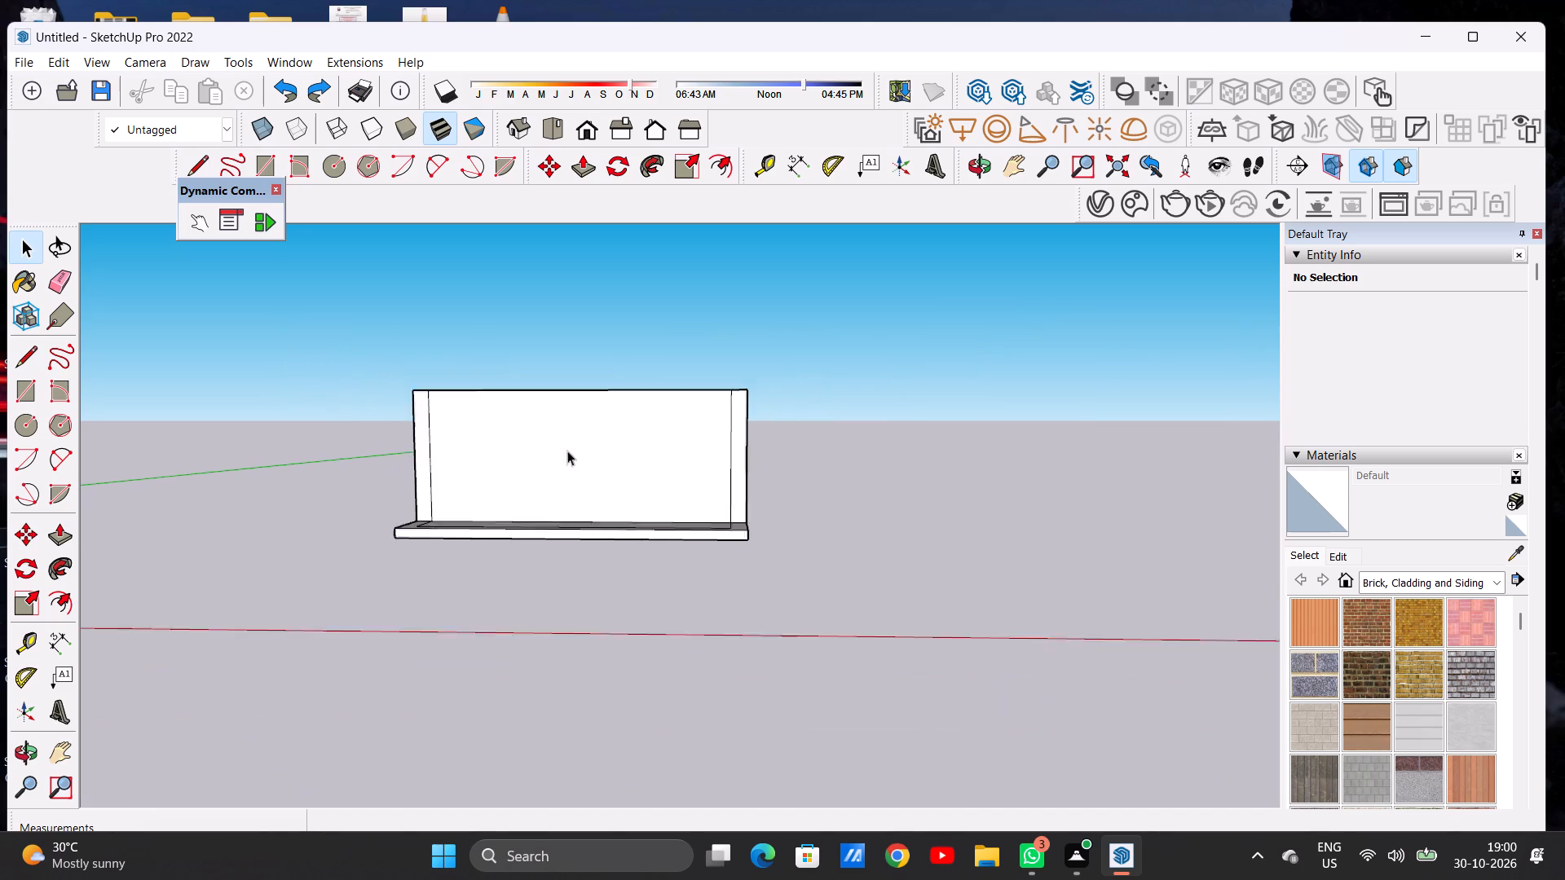
pyautogui.scroll(-5, 567, 451)
pyautogui.moveTo(632, 428); pyautogui.dragTo(610, 567, button='middle')
pyautogui.scroll(13, 451, 397)
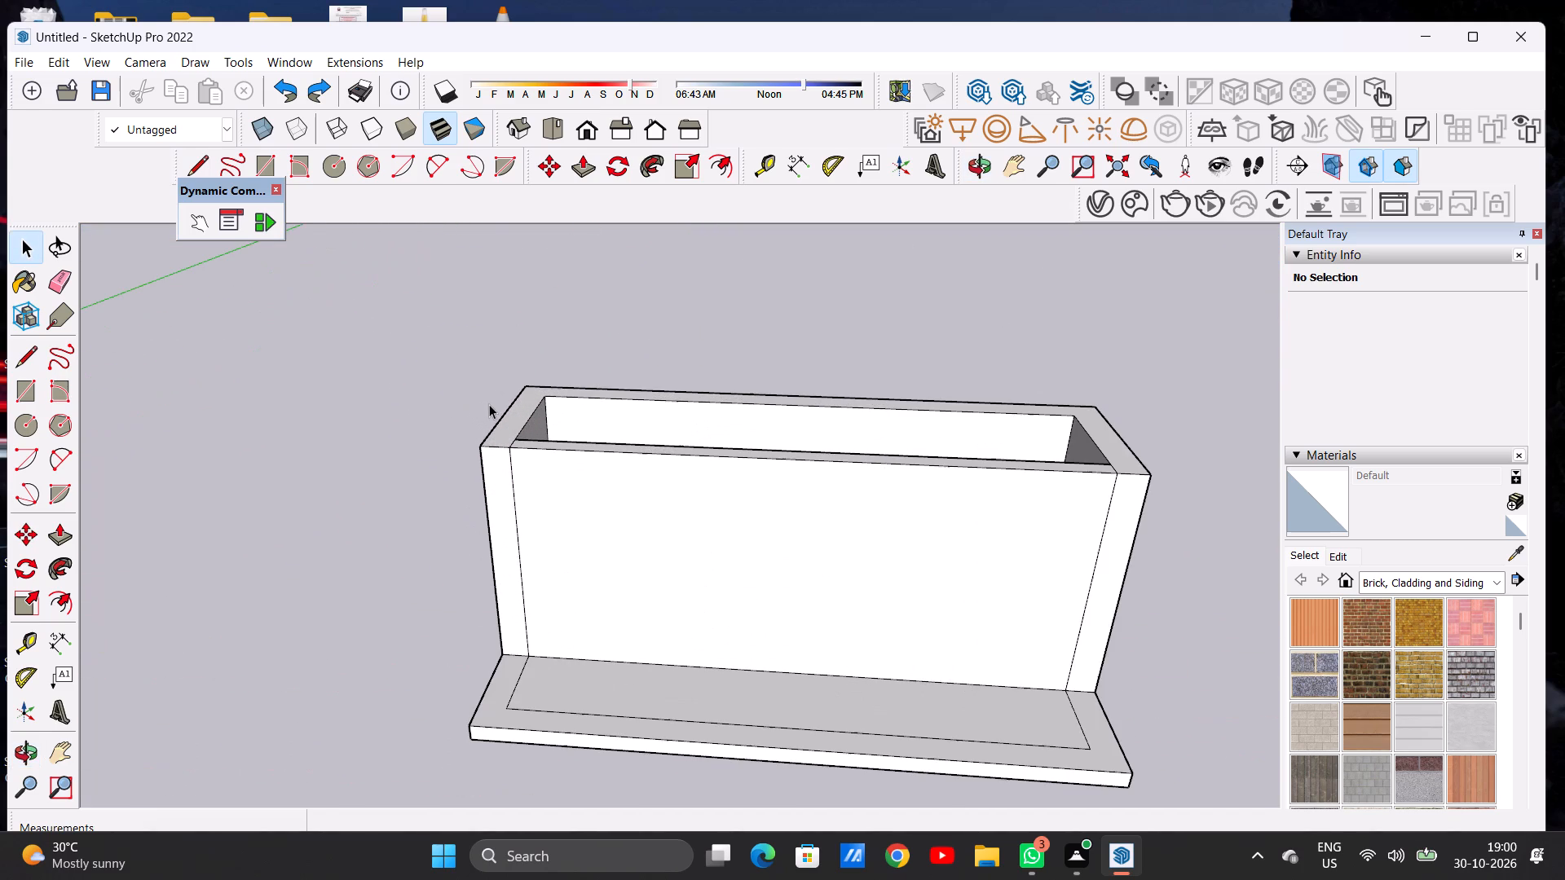
pyautogui.press('p')
pyautogui.scroll(5, 547, 454)
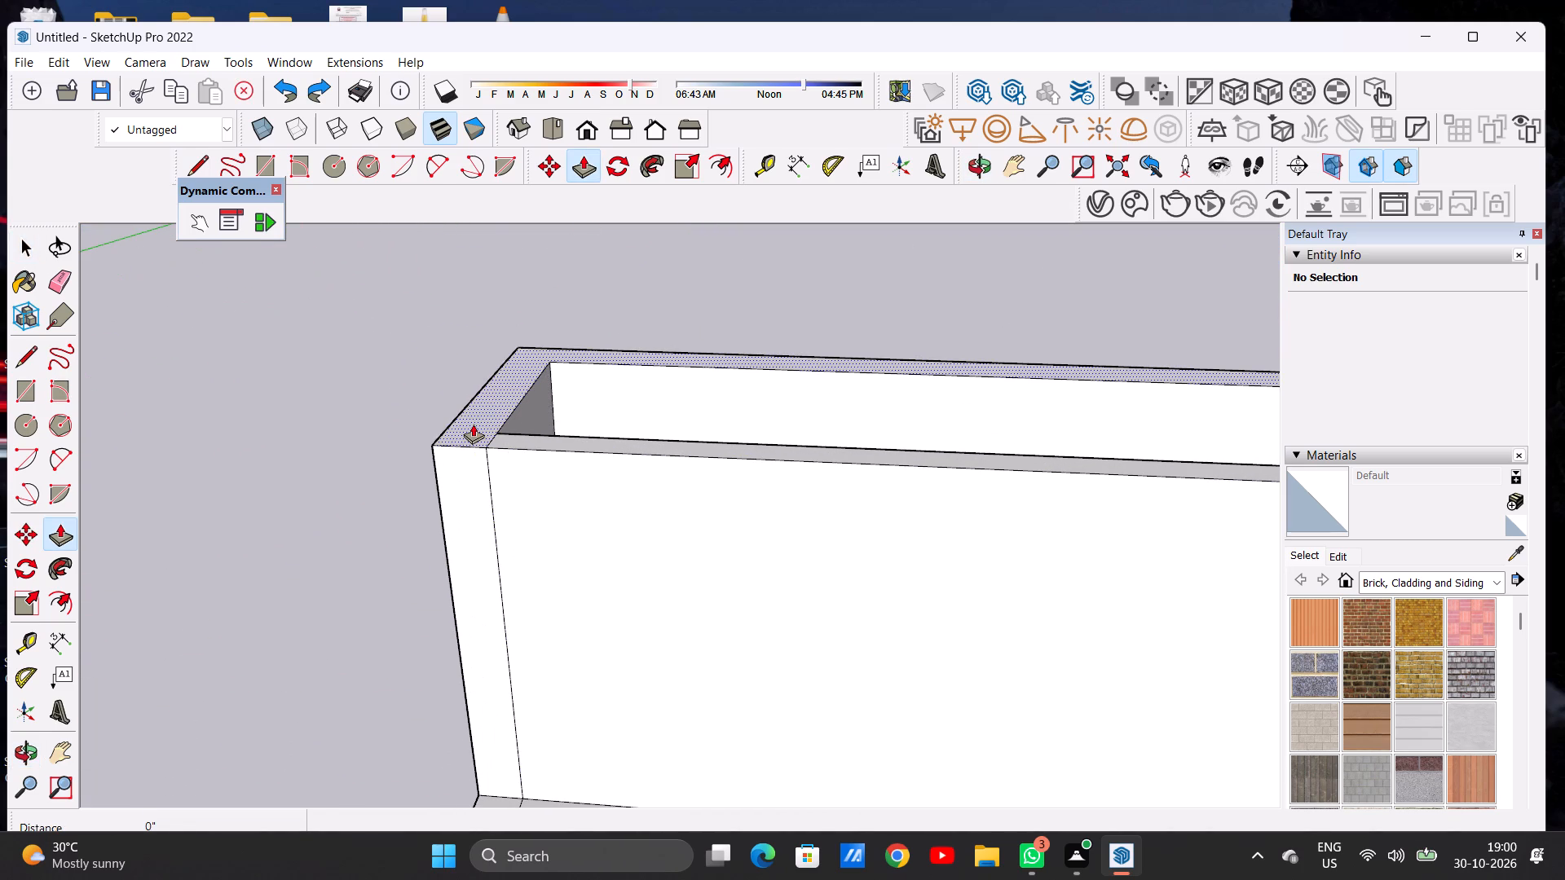
pyautogui.click(471, 427)
pyautogui.scroll(-12, 481, 398)
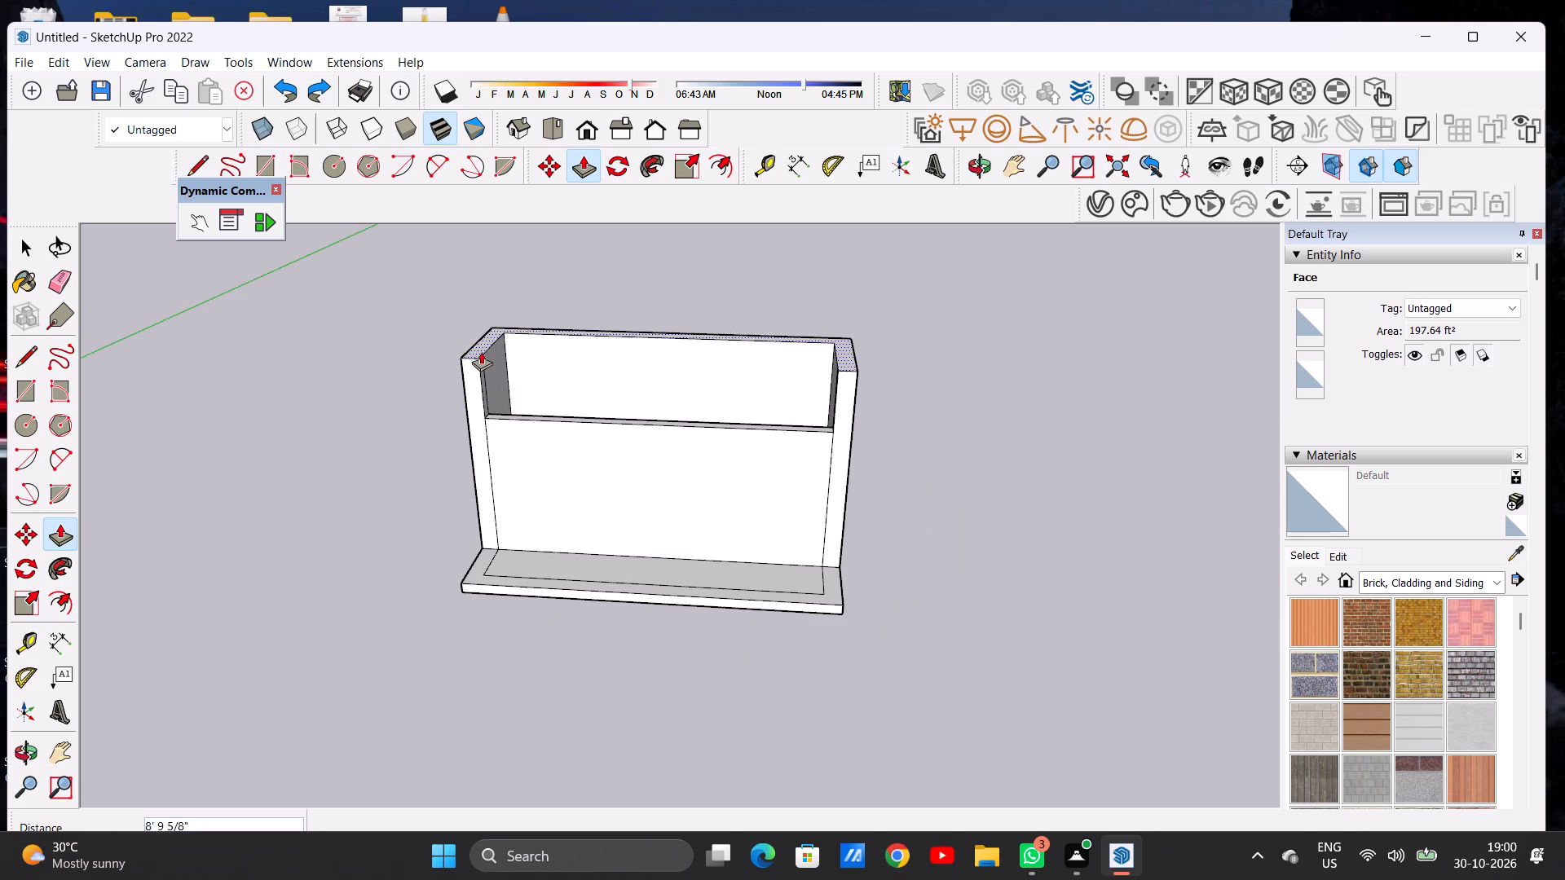
pyautogui.click(477, 370)
# Push/Pull the front wall's narrow top face up 6' 3 3/16", level with the raised side walls.
pyautogui.scroll(7, 494, 398)
pyautogui.scroll(-1, 493, 431)
pyautogui.scroll(7, 493, 431)
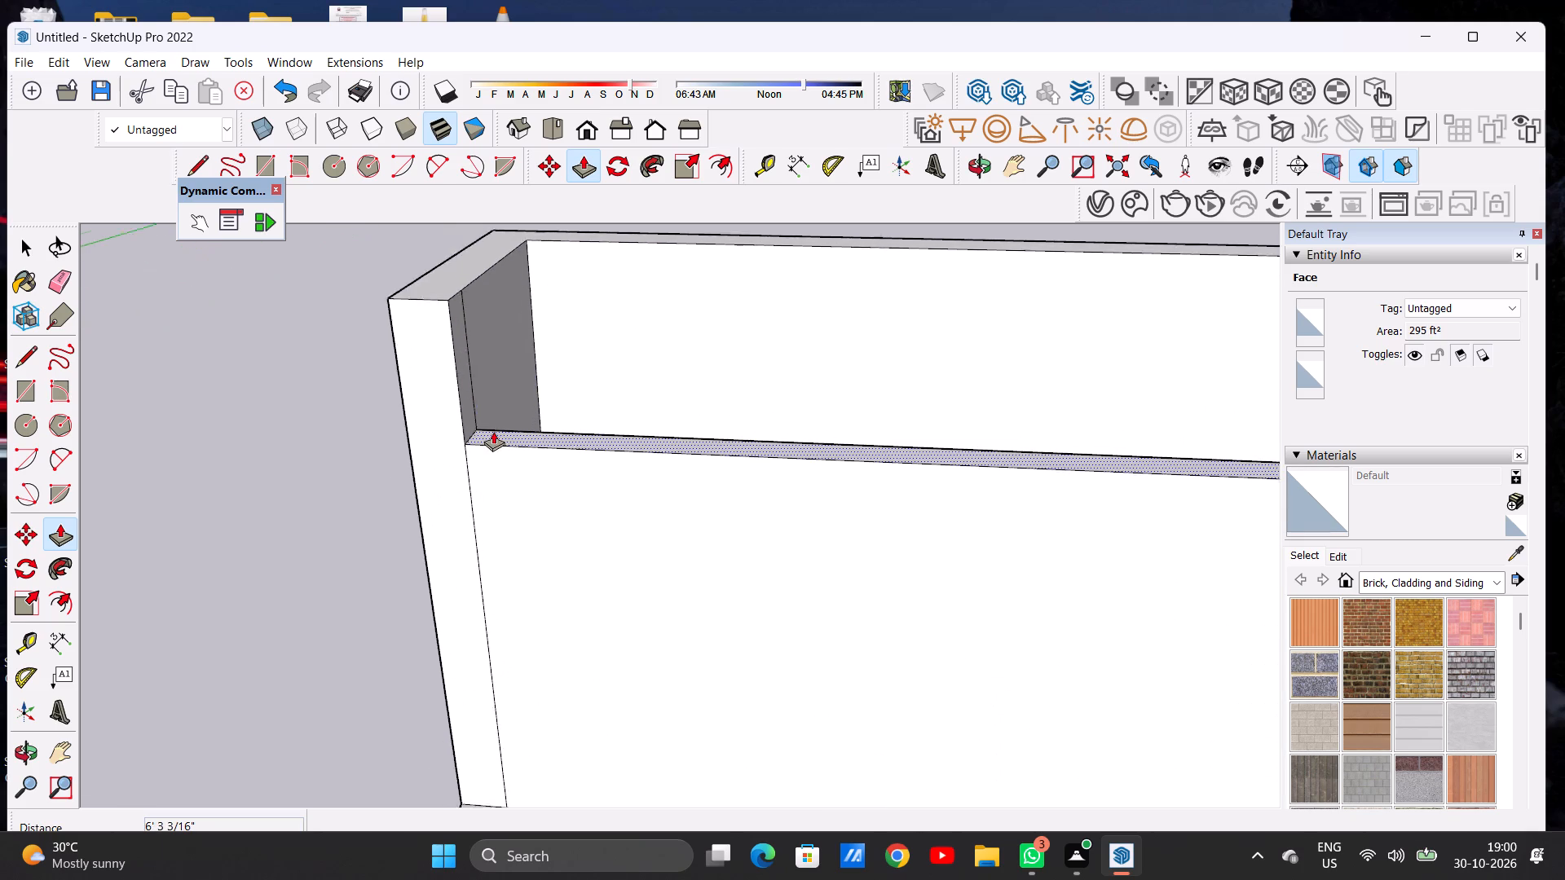
pyautogui.scroll(3, 493, 431)
pyautogui.click(493, 432)
pyautogui.scroll(-16, 501, 396)
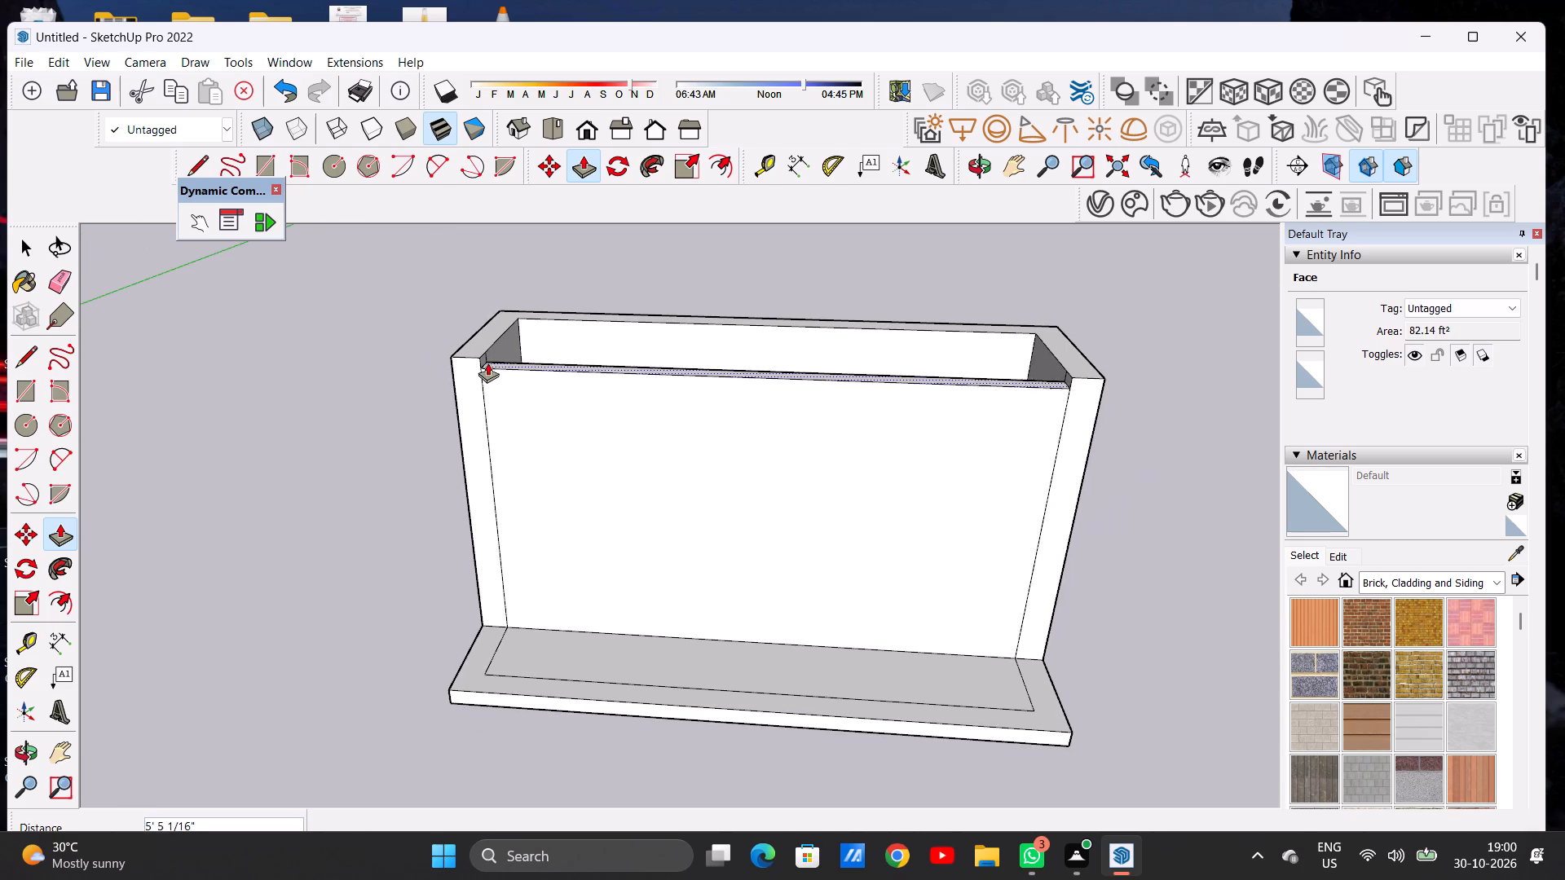
pyautogui.click(474, 358)
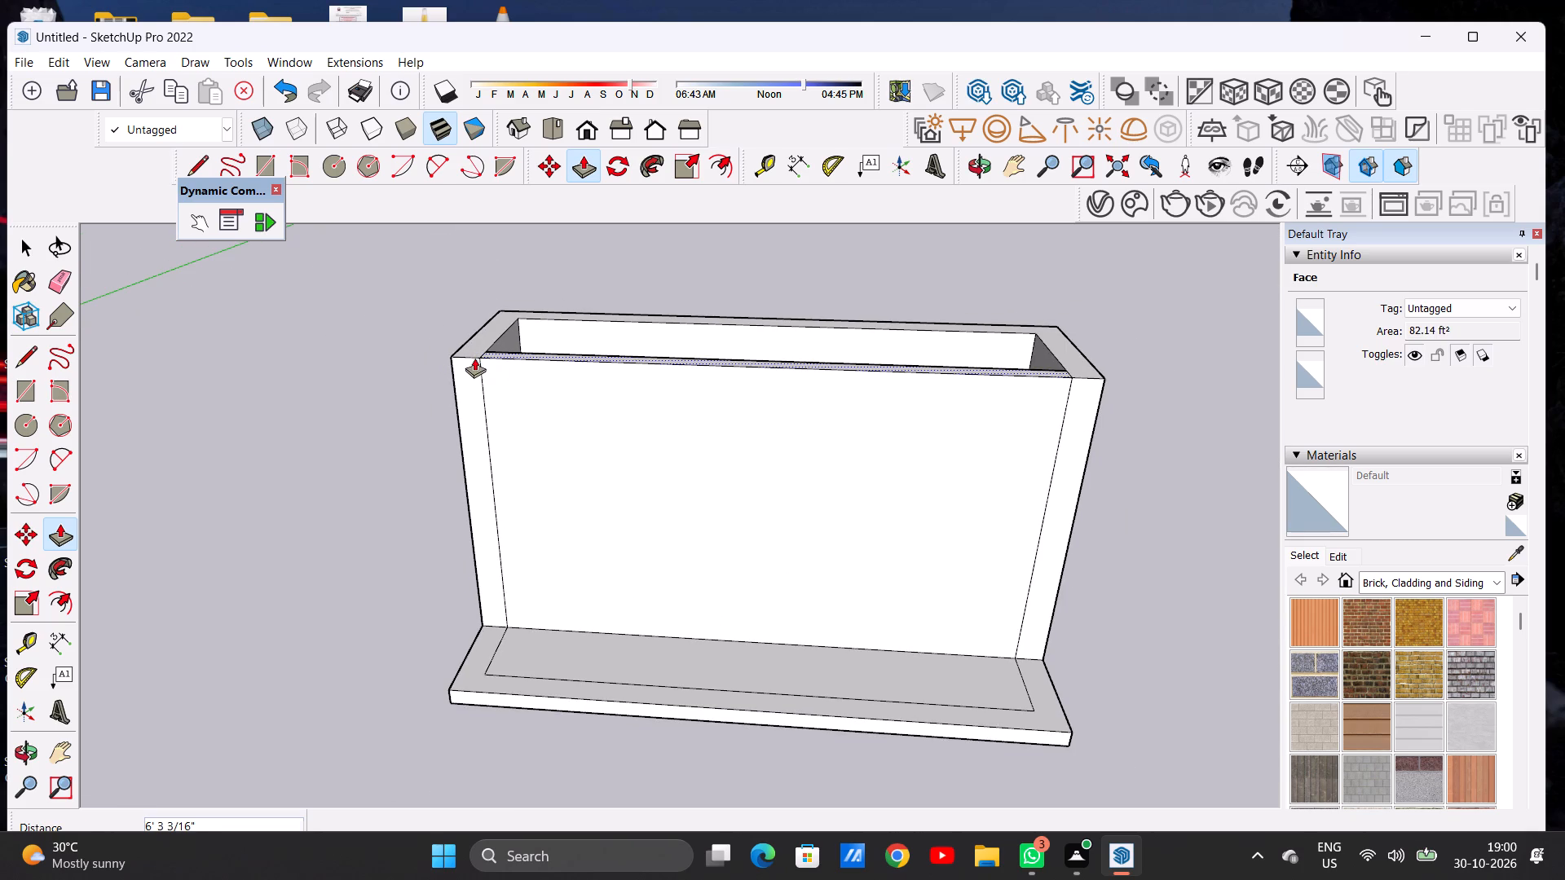
pyautogui.press('space')
# Draw a rectangle about 25' 1" by 20' 4" on the left half of the heightened front wall, just inside the left vertical line.
pyautogui.scroll(-13, 461, 373)
pyautogui.moveTo(555, 473); pyautogui.dragTo(656, 396, button='middle')
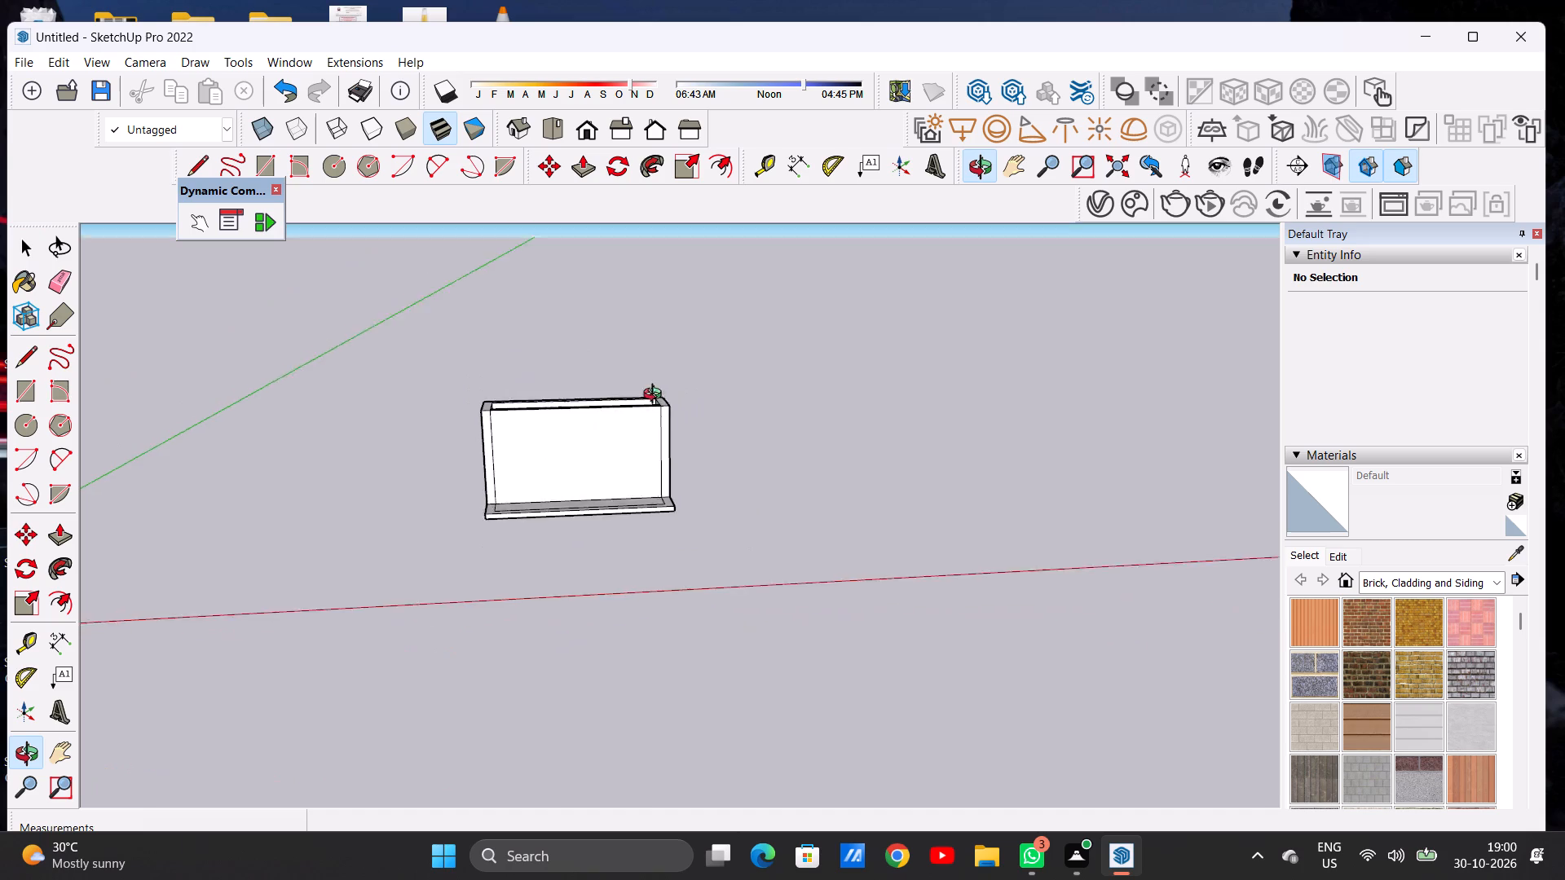
pyautogui.moveTo(656, 396); pyautogui.dragTo(621, 364, button='middle')
pyautogui.scroll(6, 547, 464)
pyautogui.moveTo(549, 478); pyautogui.dragTo(534, 448, button='middle')
pyautogui.scroll(7, 535, 409)
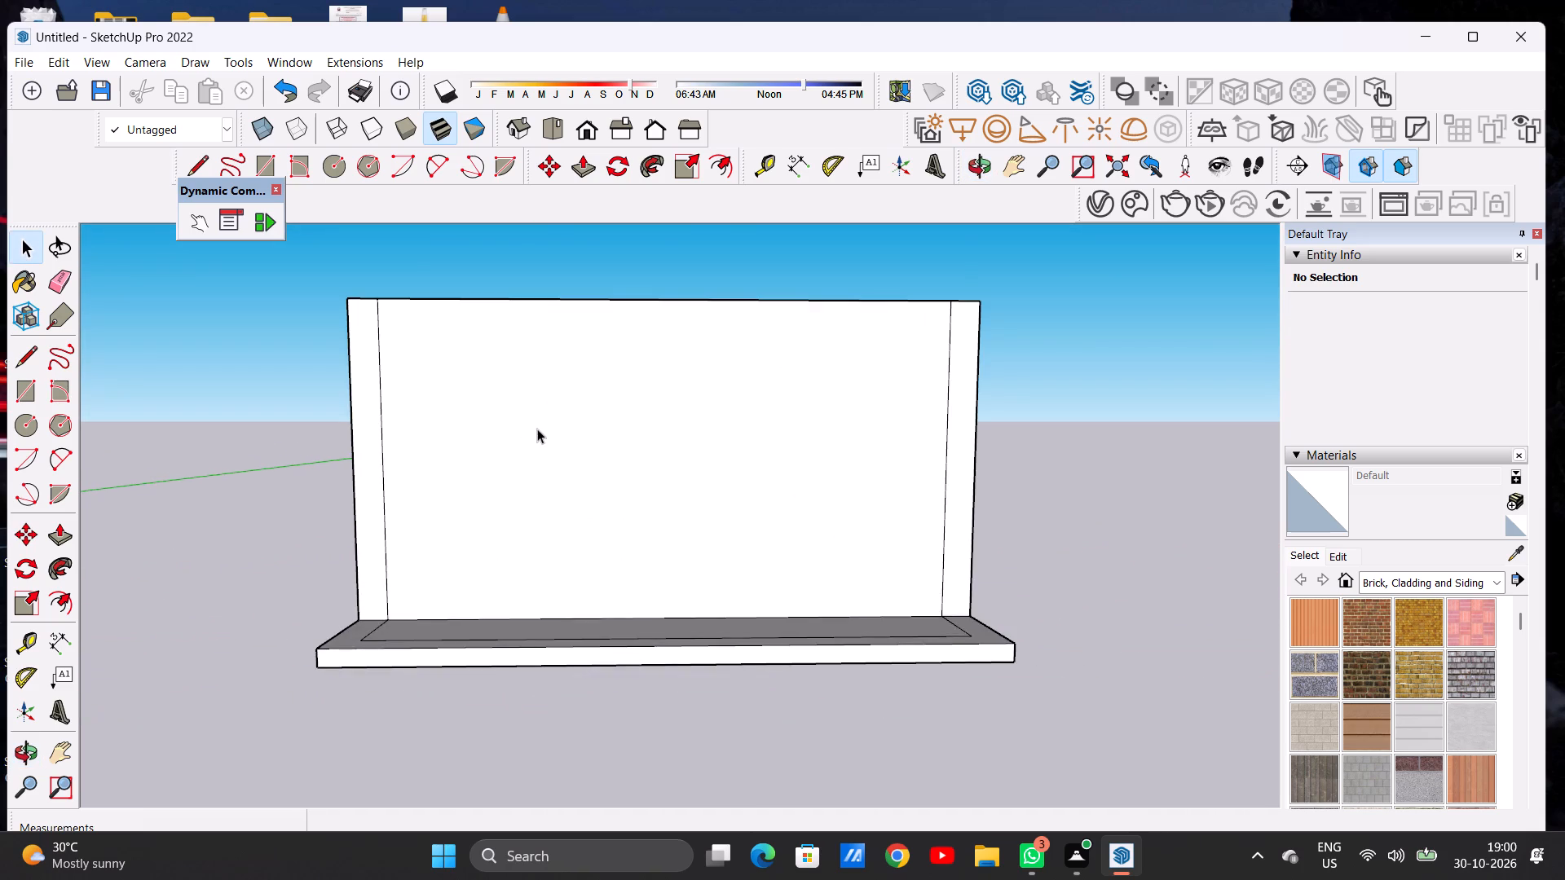
pyautogui.moveTo(549, 461); pyautogui.dragTo(534, 442, button='middle')
pyautogui.scroll(-6, 535, 458)
pyautogui.scroll(2, 540, 400)
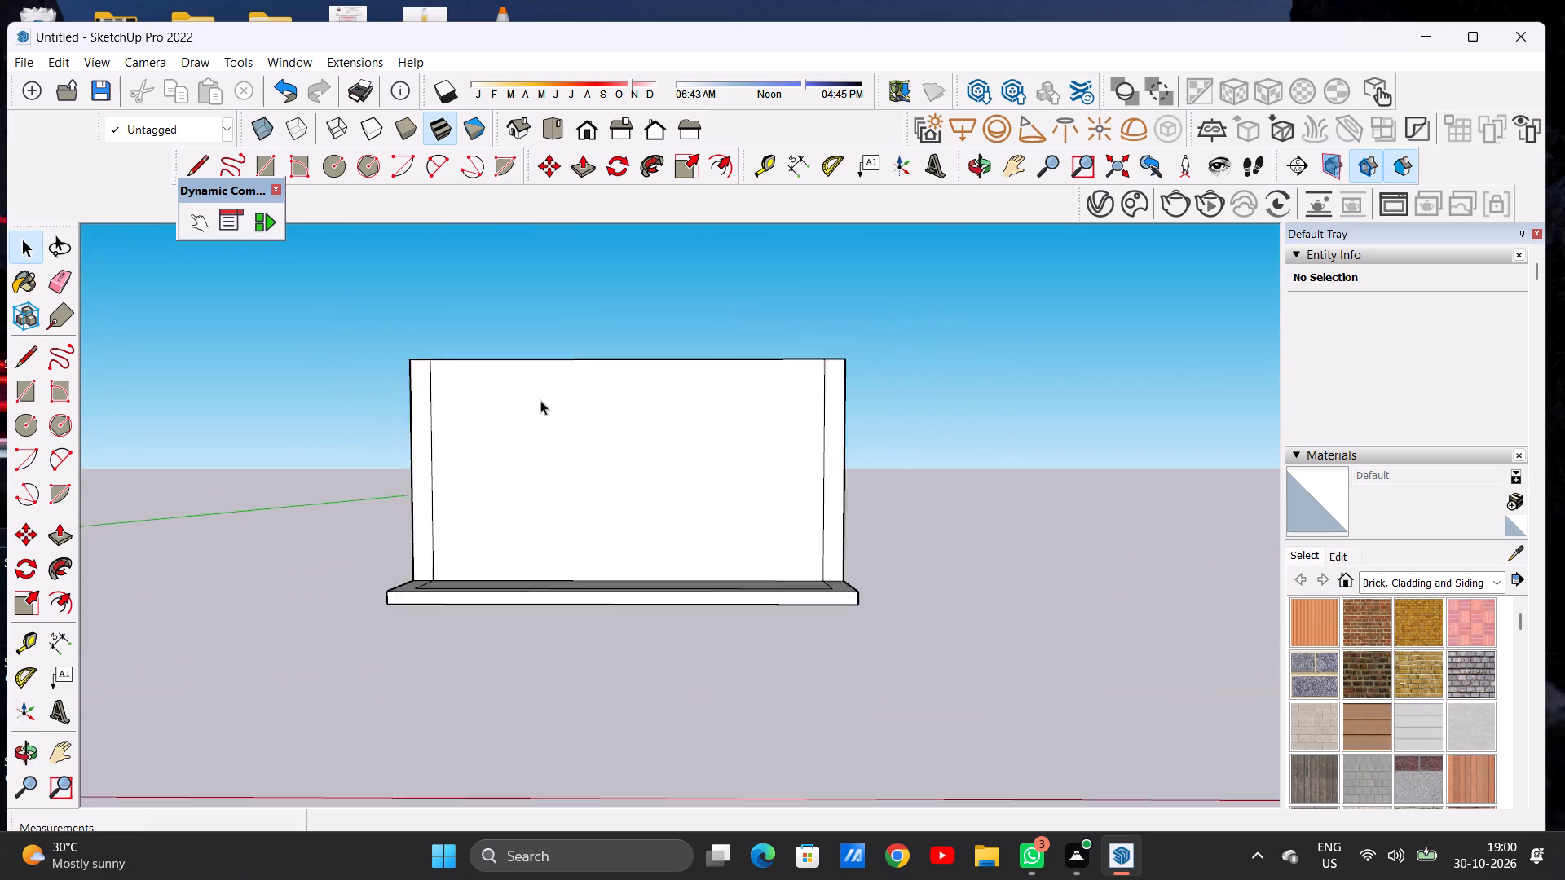
pyautogui.scroll(4, 540, 400)
pyautogui.press('r')
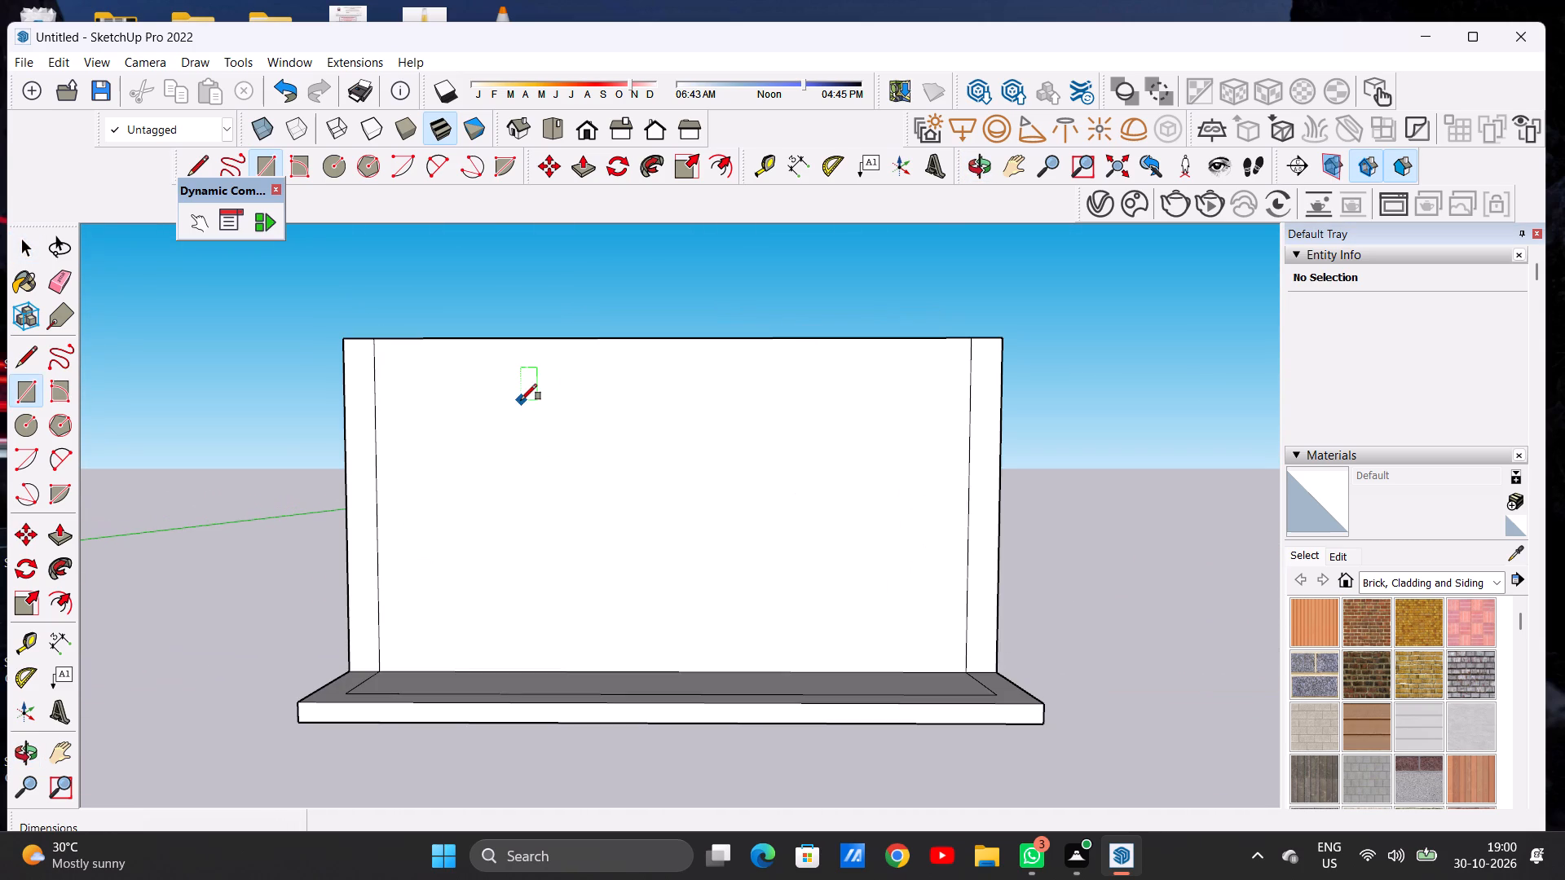
pyautogui.click(411, 375)
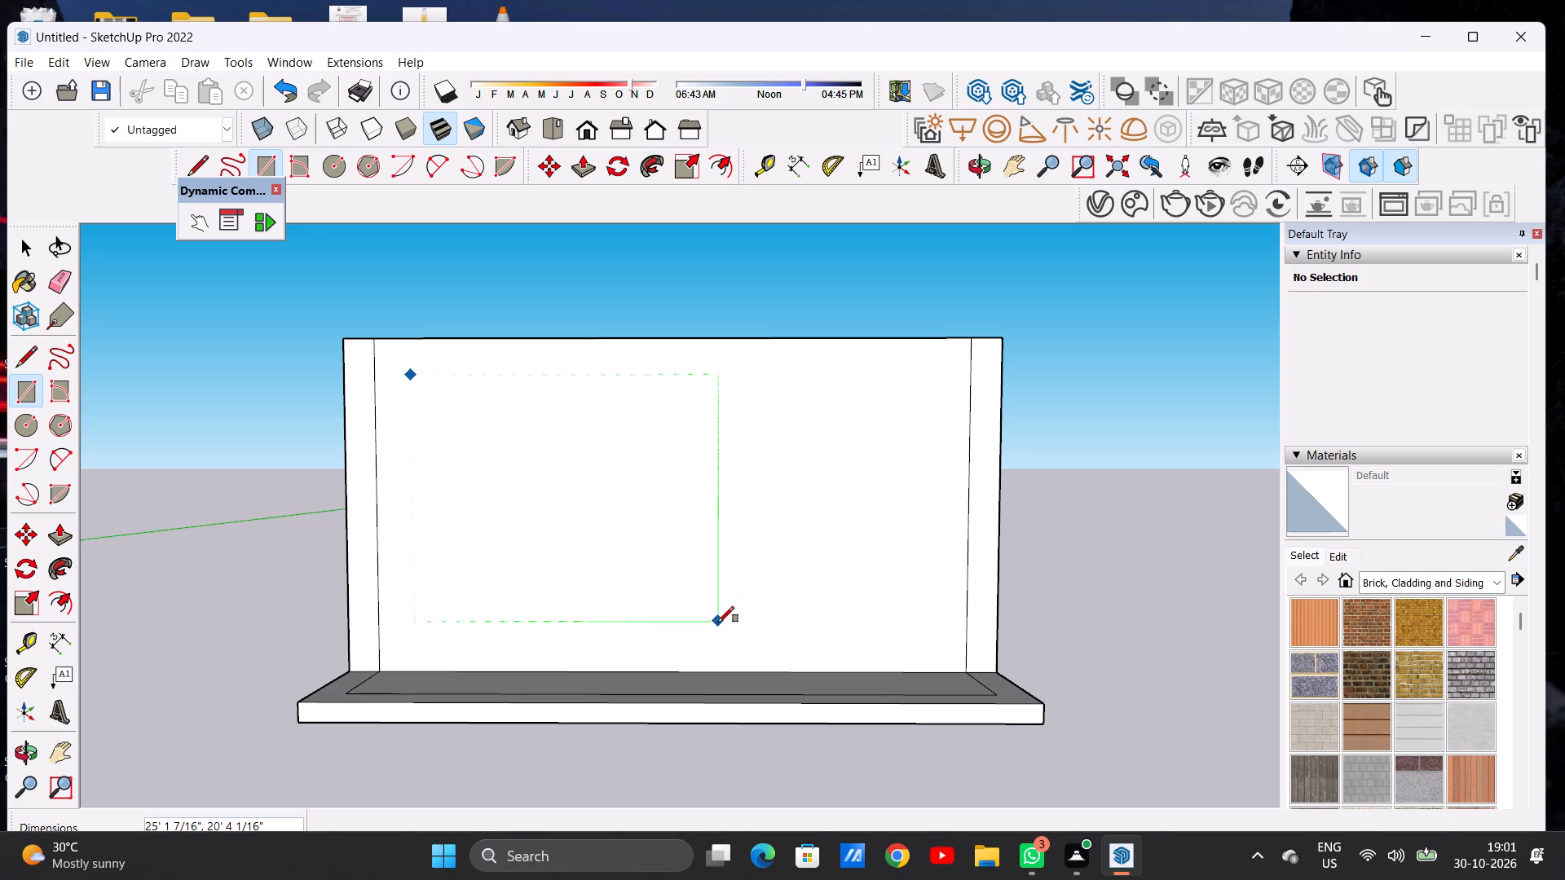
pyautogui.click(718, 623)
pyautogui.press('space')
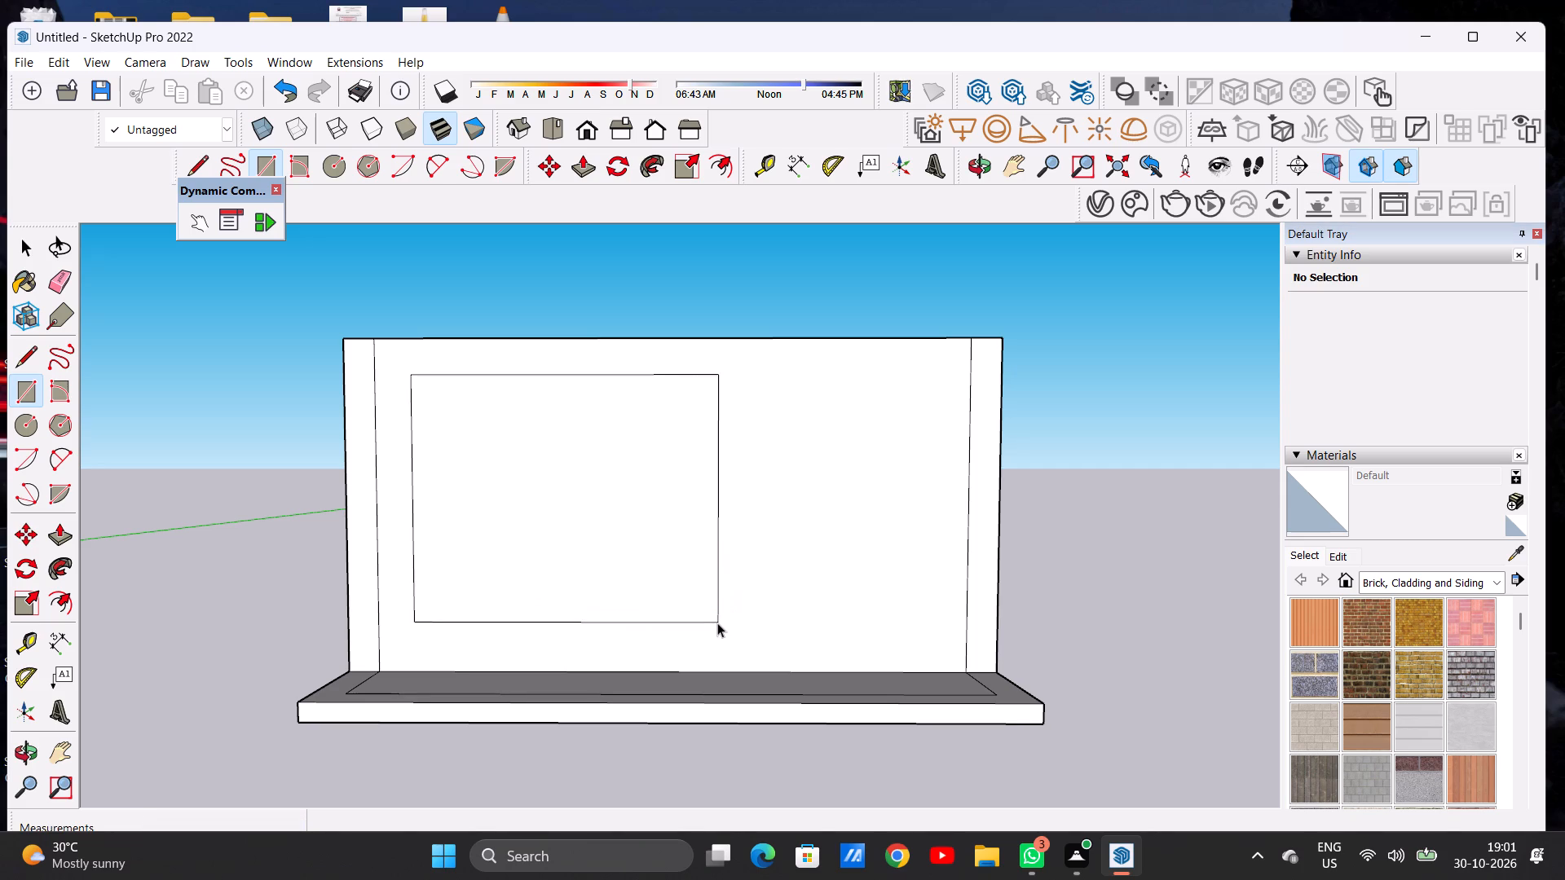
# Move the rectangle on the front wall straight up about 1' 5 5/8", closer to the wall's top edge.
pyautogui.scroll(-5, 498, 623)
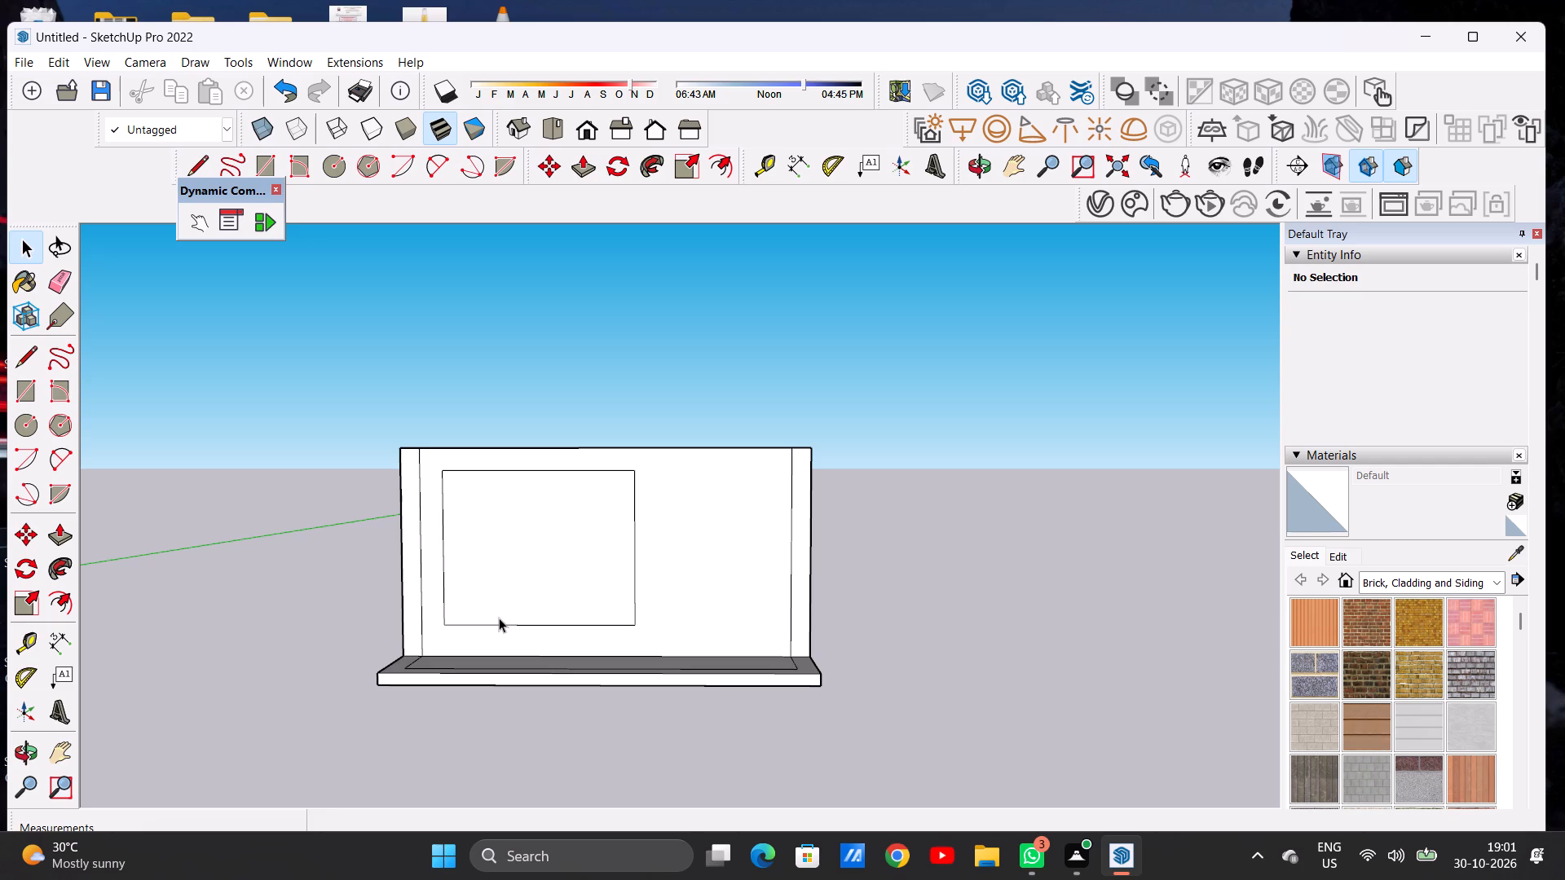
pyautogui.scroll(5, 553, 535)
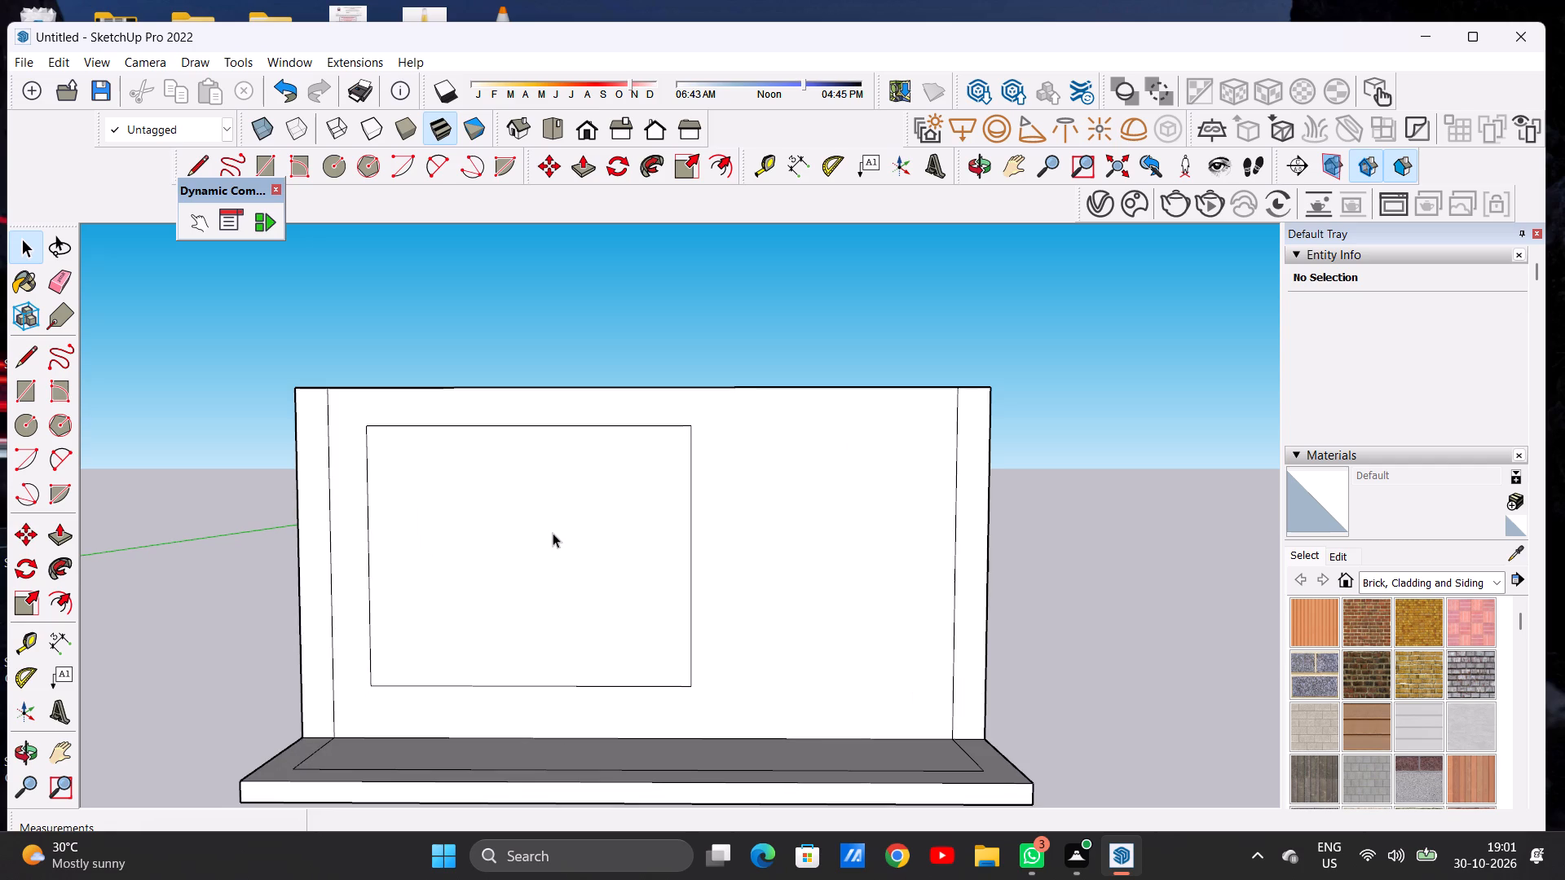
pyautogui.doubleClick(553, 533)
pyautogui.press('m')
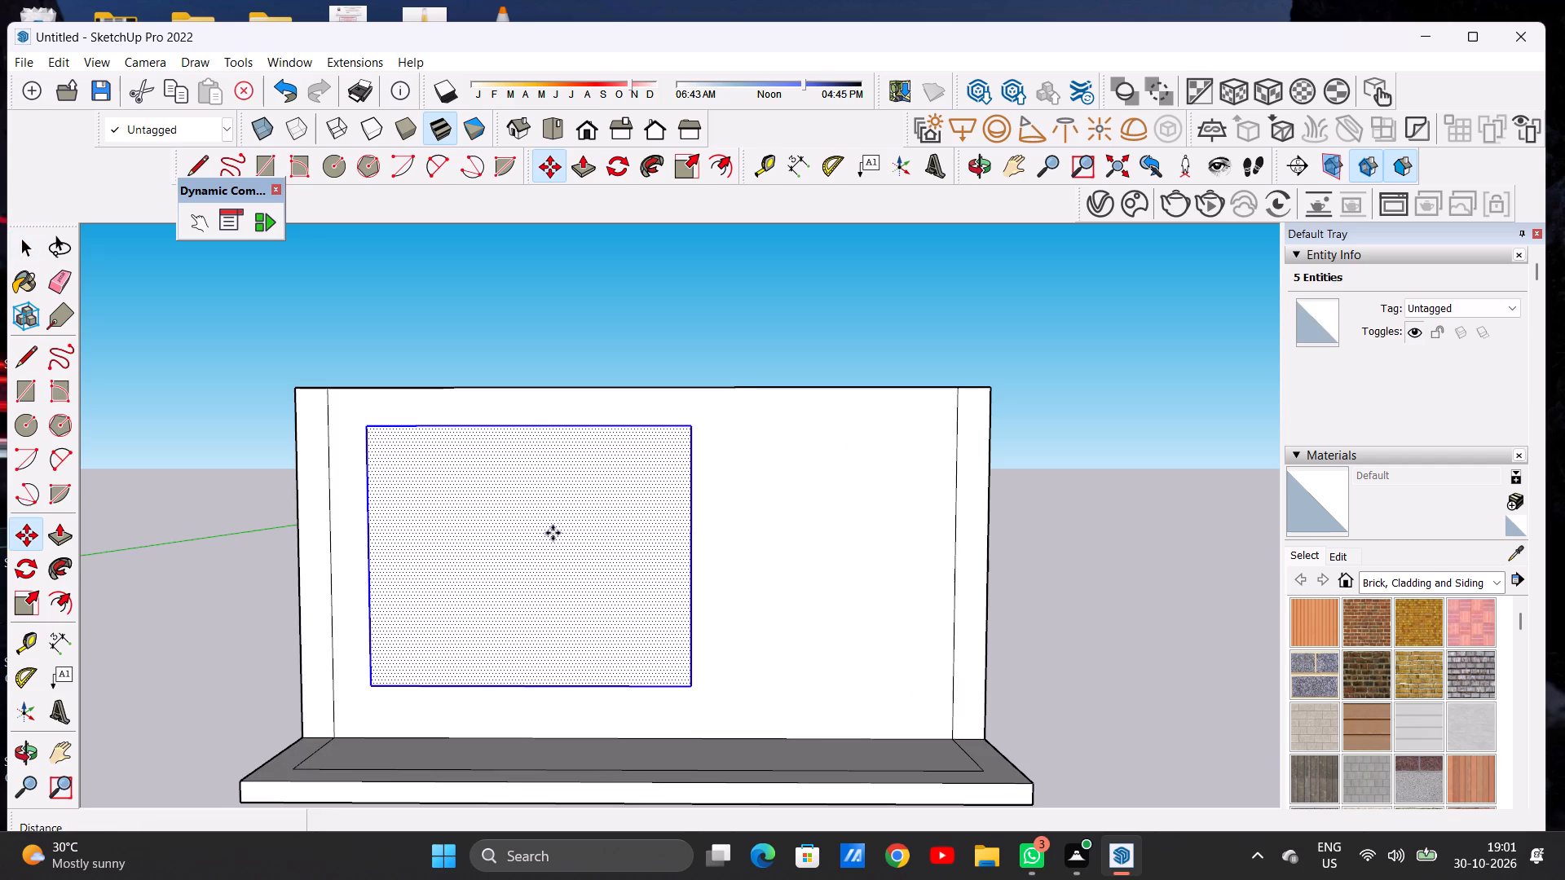
pyautogui.click(691, 428)
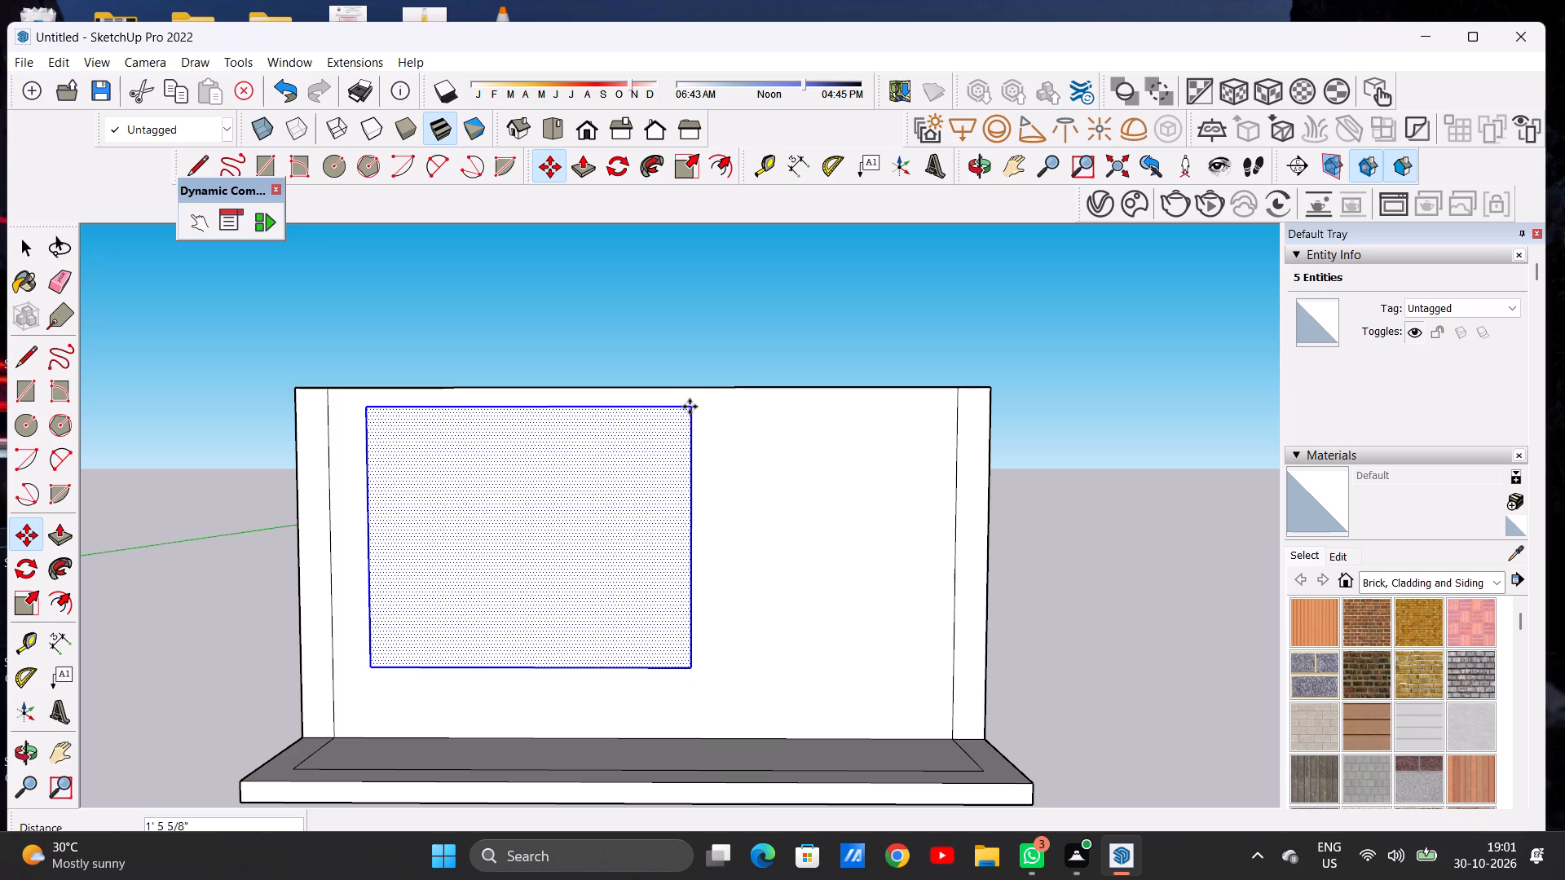
pyautogui.click(690, 407)
pyautogui.press('space')
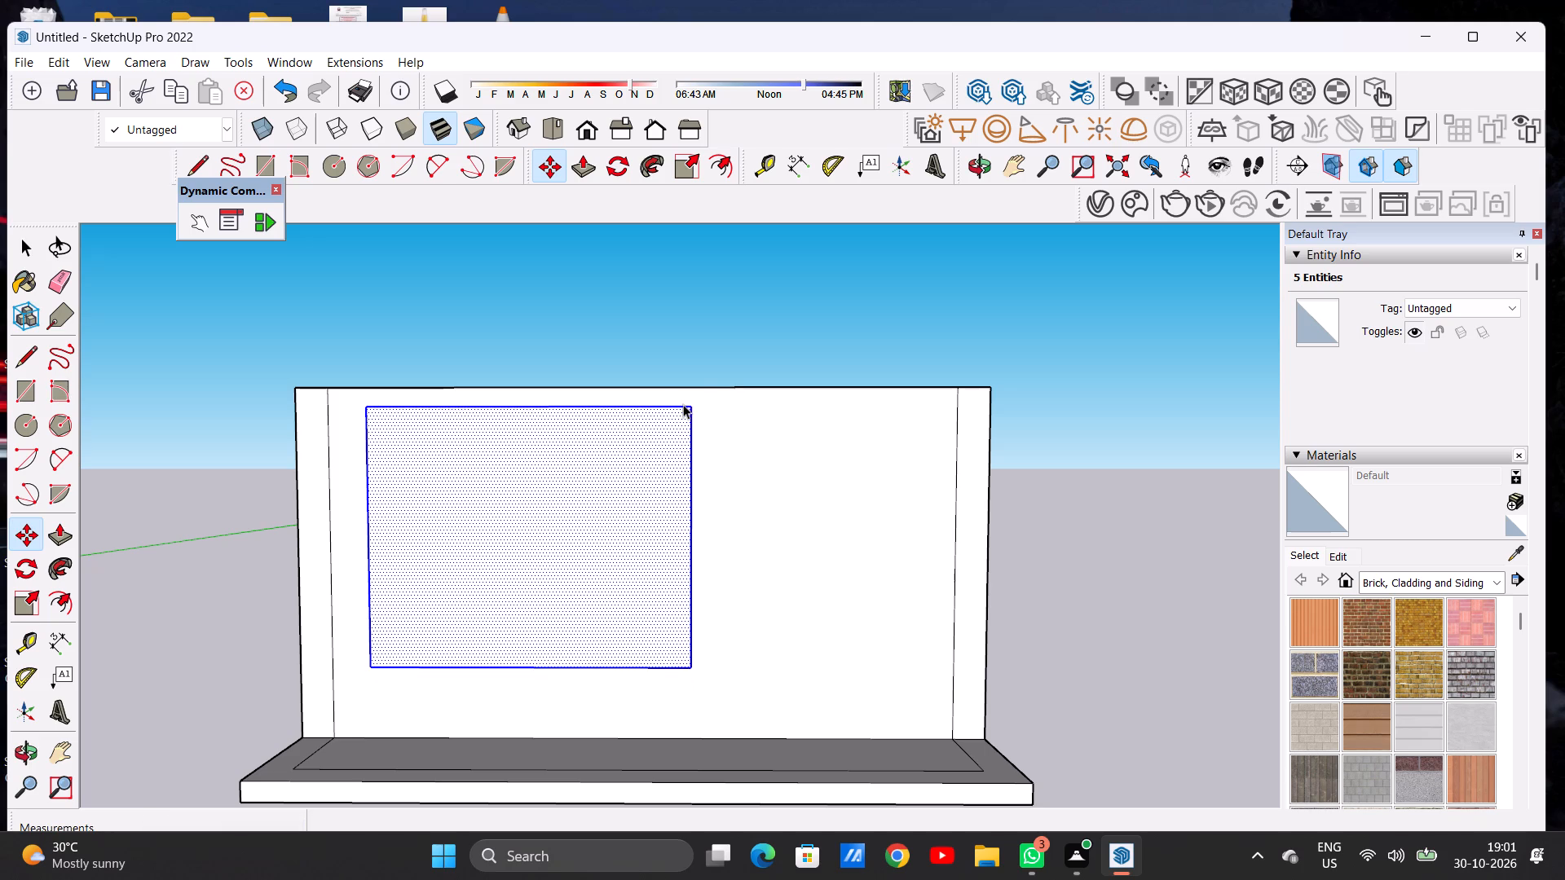
pyautogui.click(674, 353)
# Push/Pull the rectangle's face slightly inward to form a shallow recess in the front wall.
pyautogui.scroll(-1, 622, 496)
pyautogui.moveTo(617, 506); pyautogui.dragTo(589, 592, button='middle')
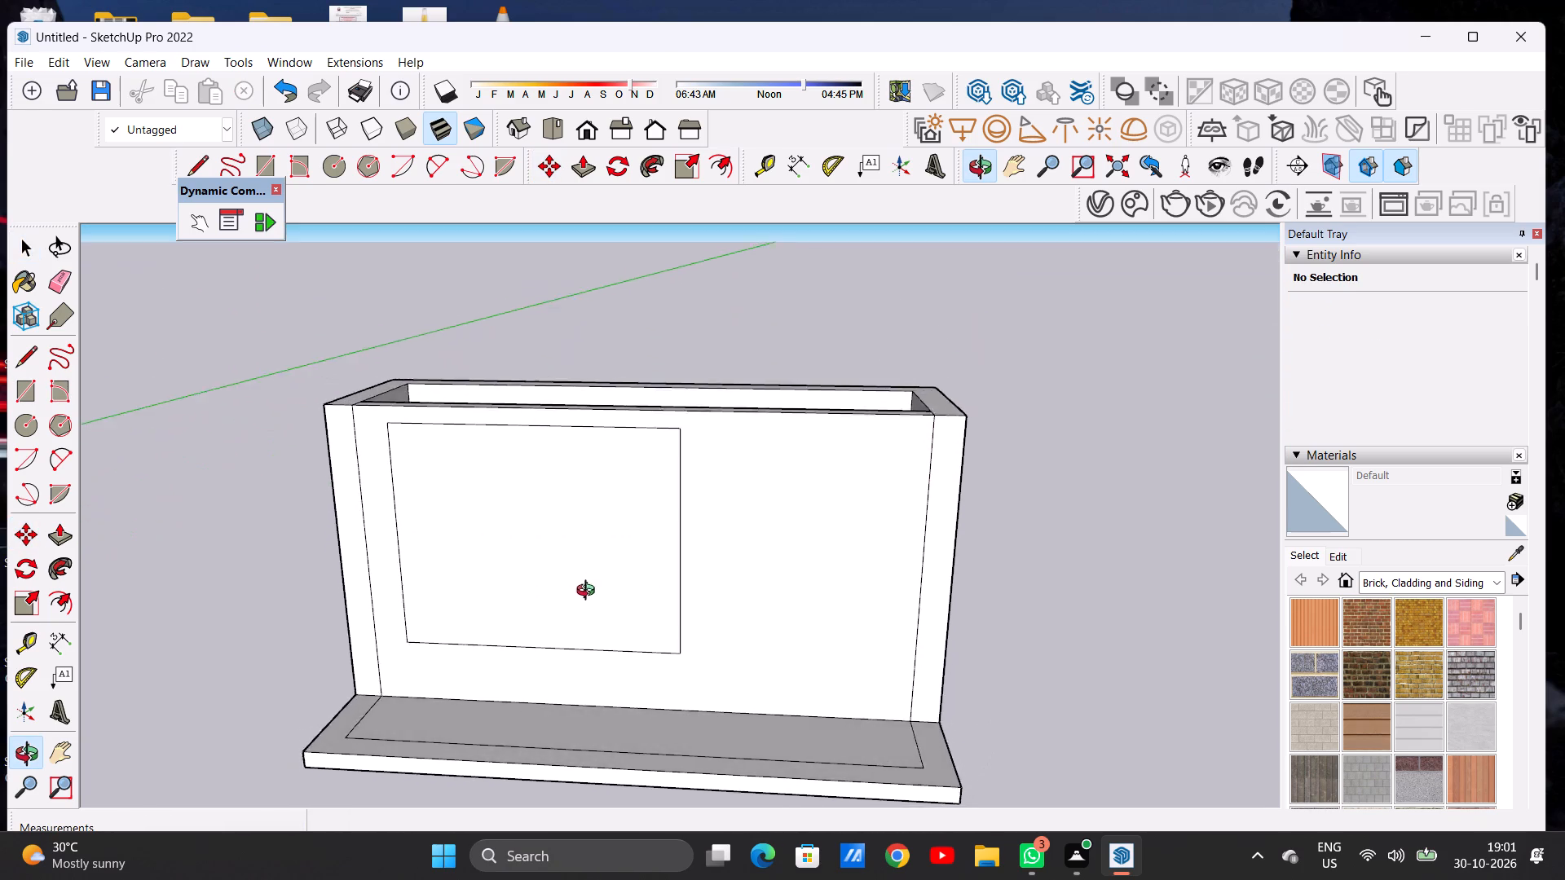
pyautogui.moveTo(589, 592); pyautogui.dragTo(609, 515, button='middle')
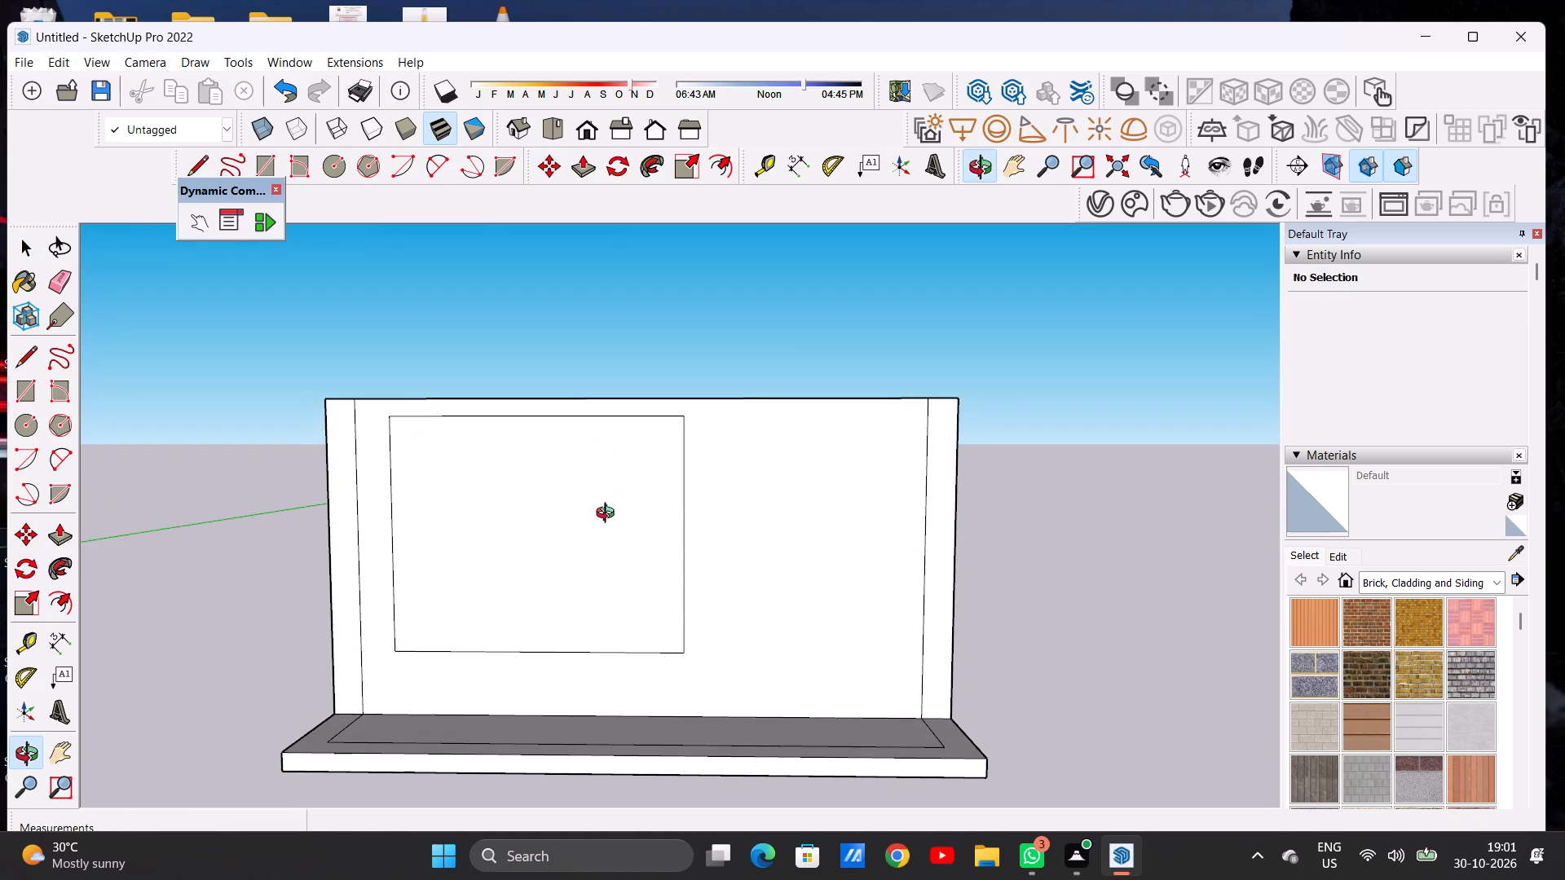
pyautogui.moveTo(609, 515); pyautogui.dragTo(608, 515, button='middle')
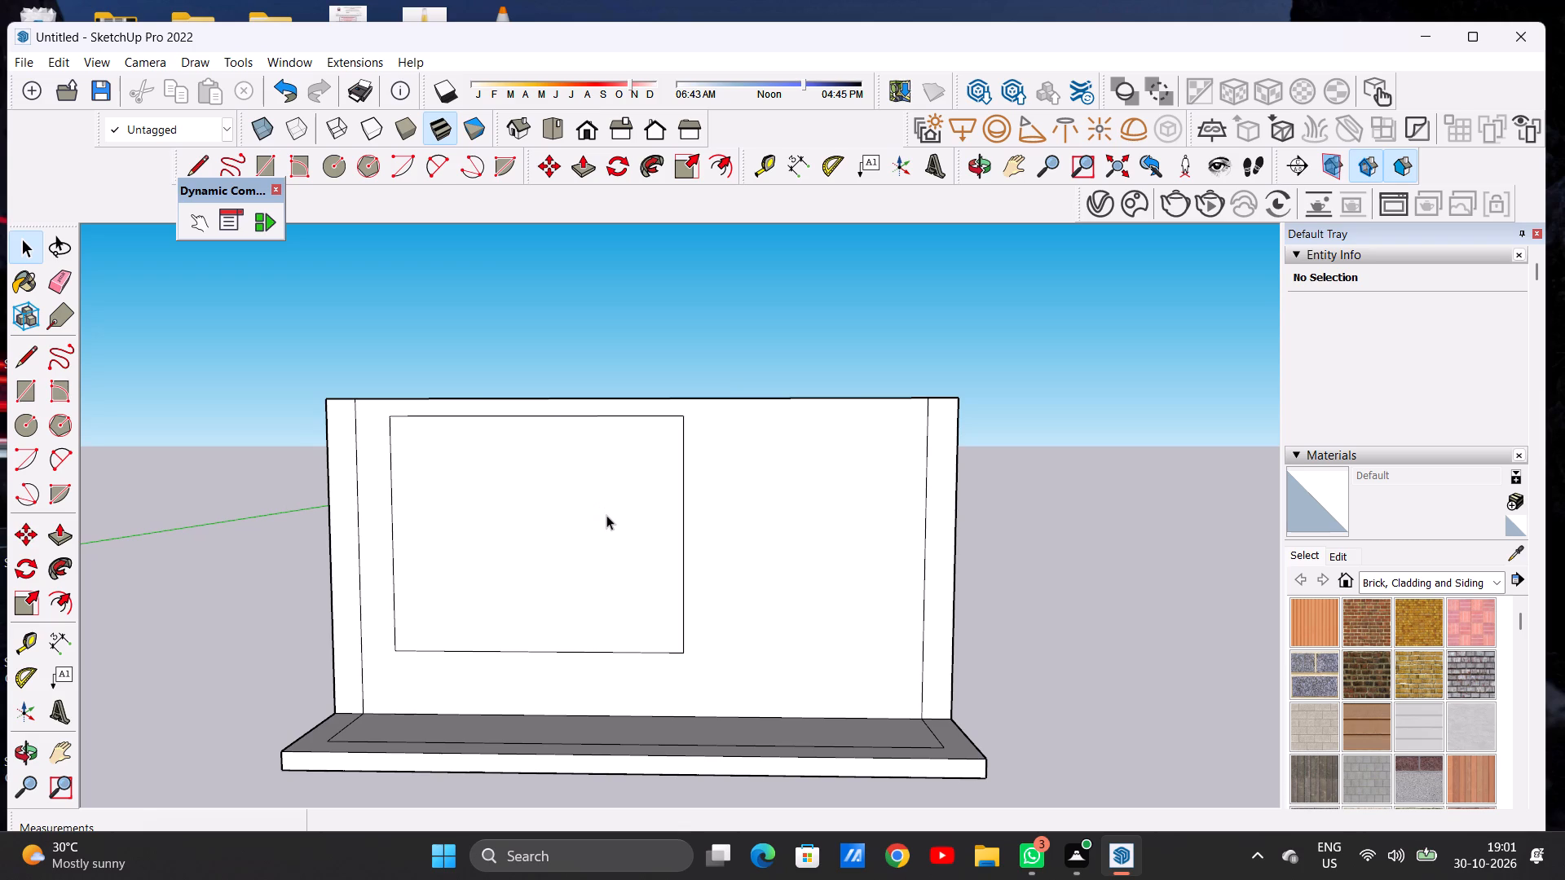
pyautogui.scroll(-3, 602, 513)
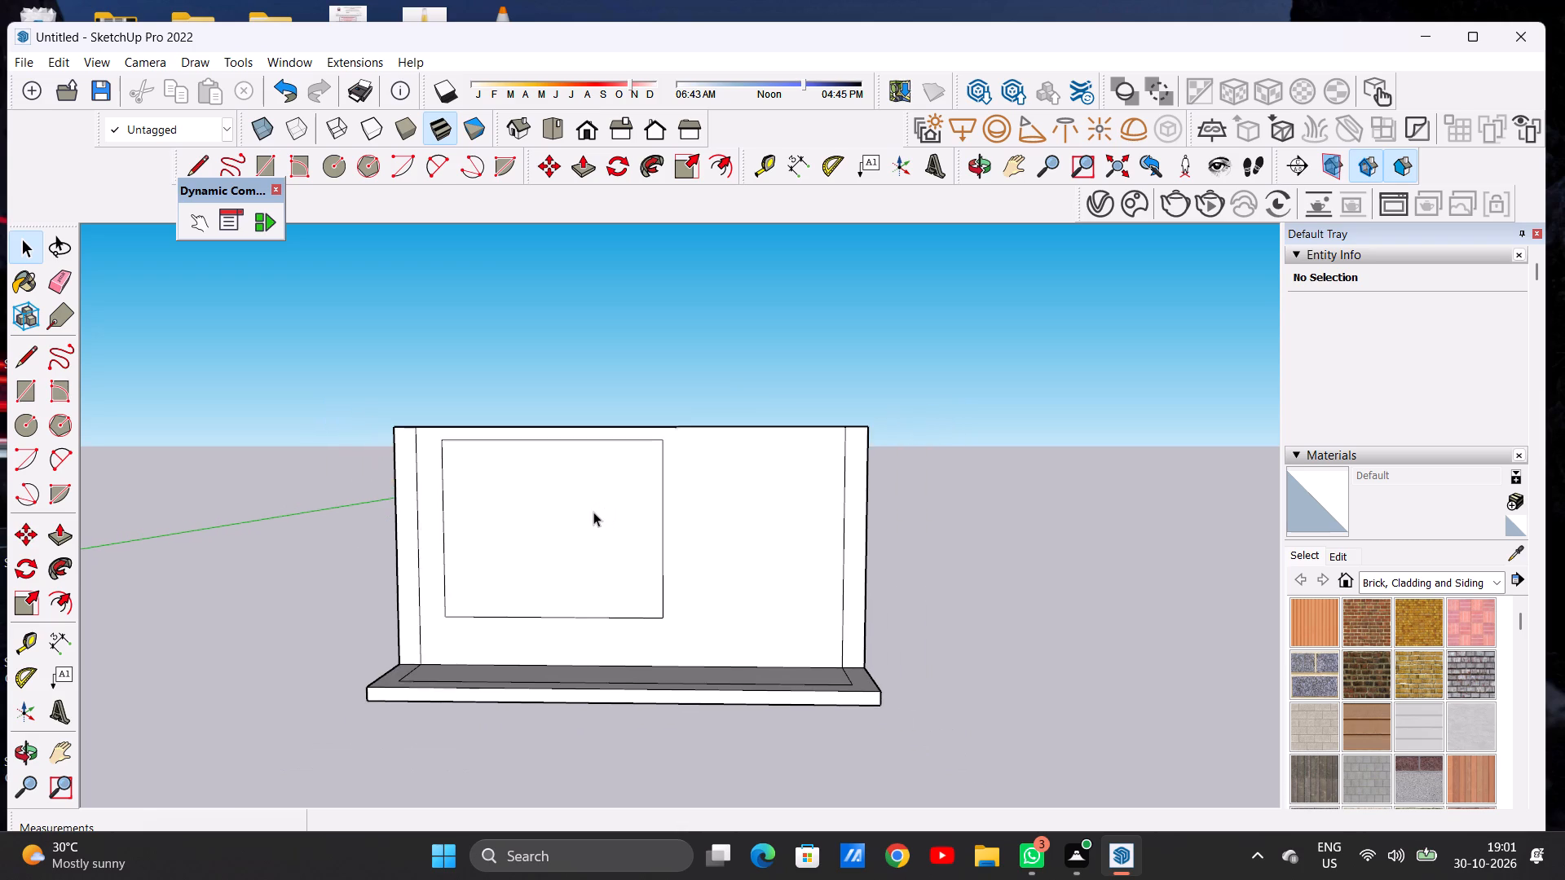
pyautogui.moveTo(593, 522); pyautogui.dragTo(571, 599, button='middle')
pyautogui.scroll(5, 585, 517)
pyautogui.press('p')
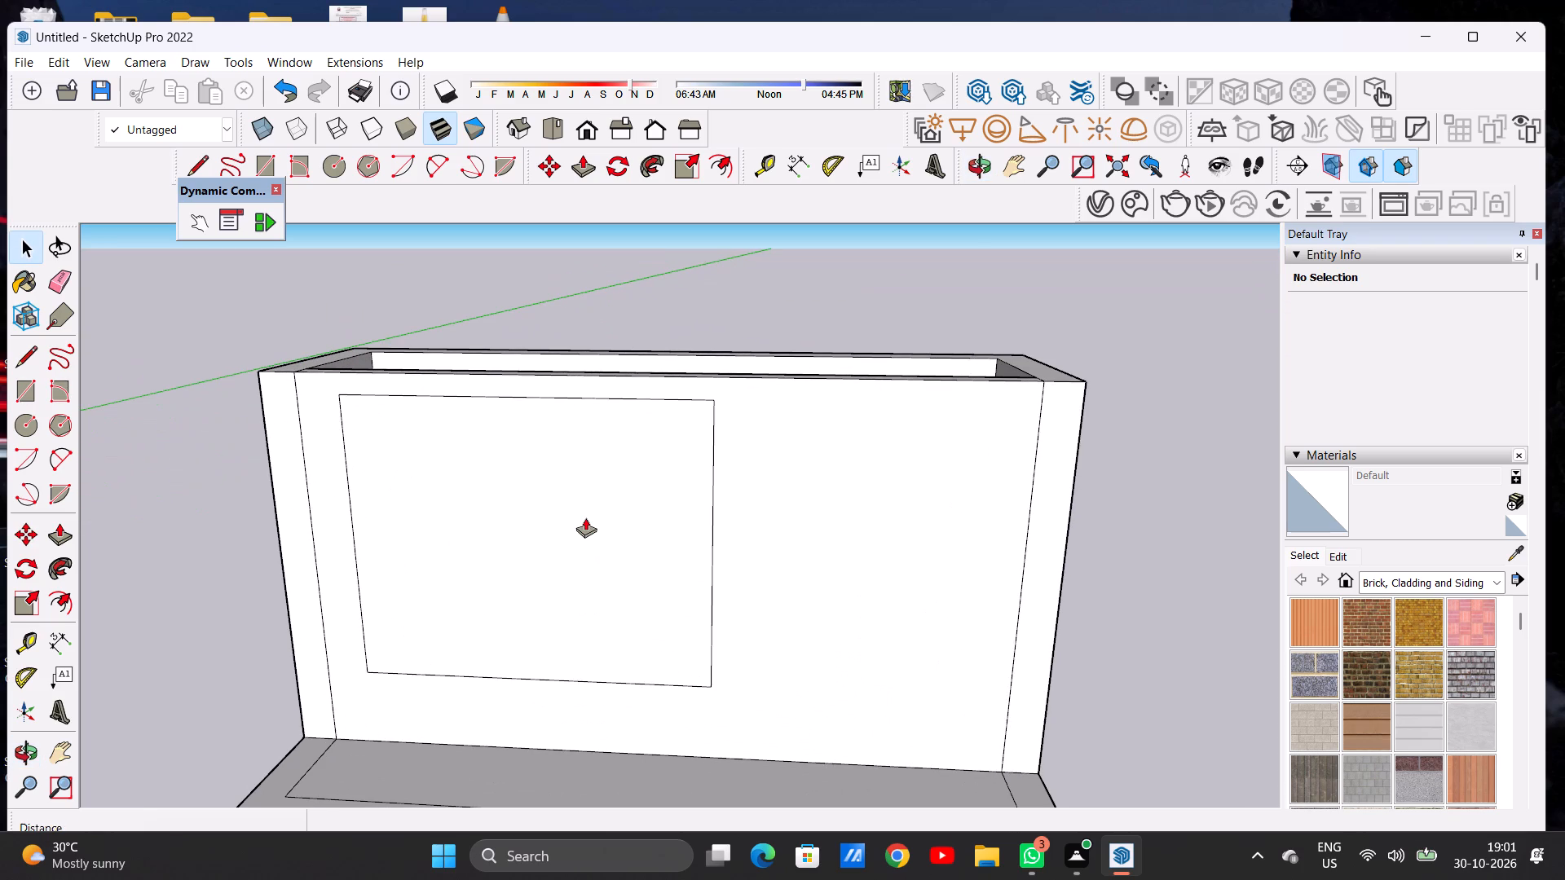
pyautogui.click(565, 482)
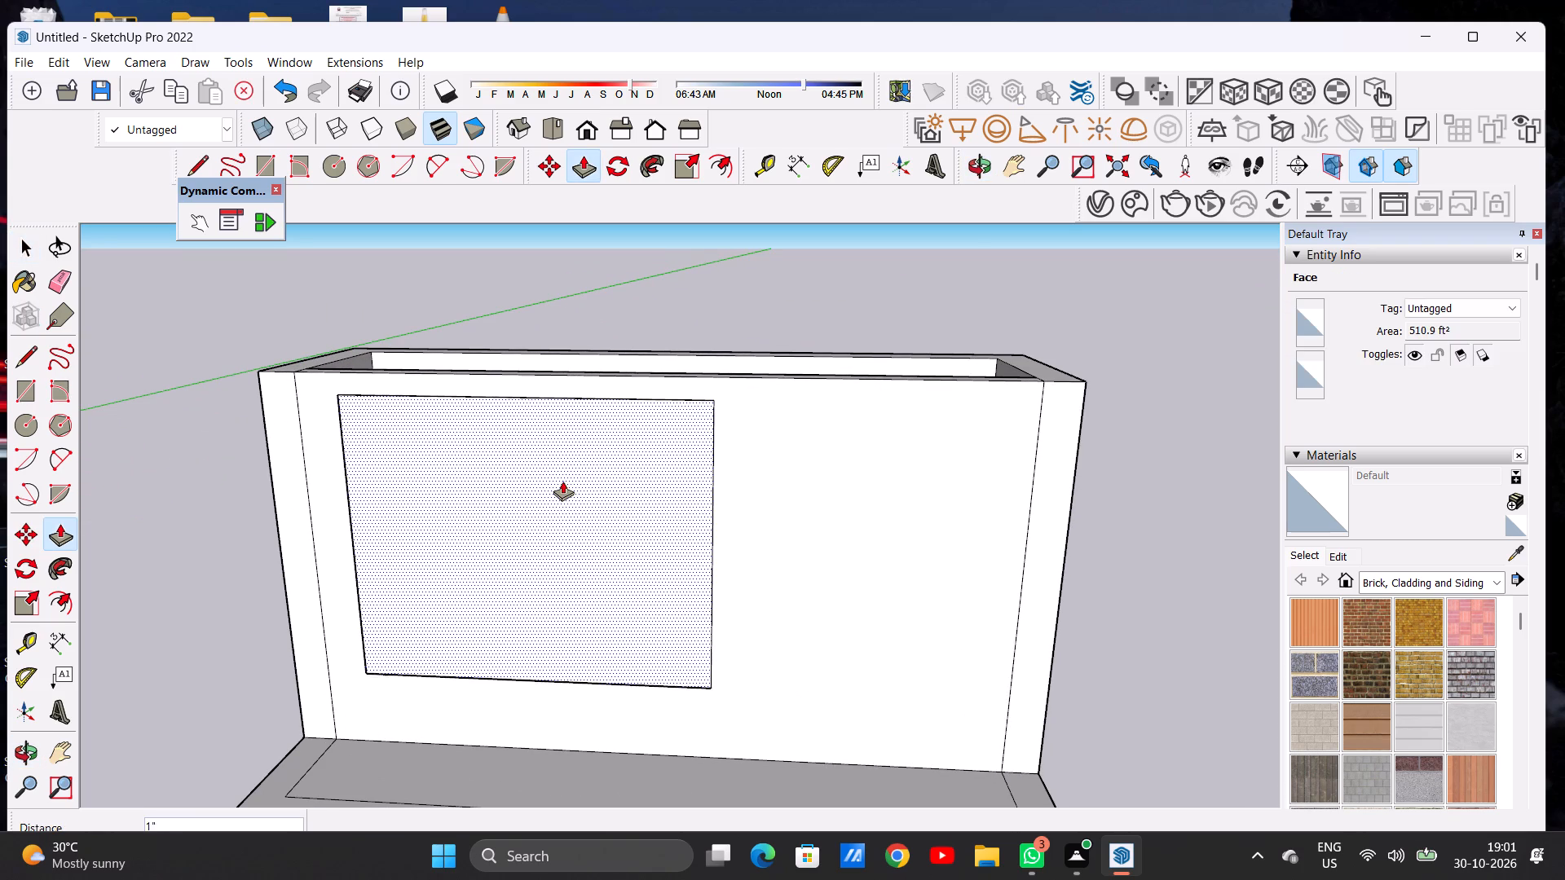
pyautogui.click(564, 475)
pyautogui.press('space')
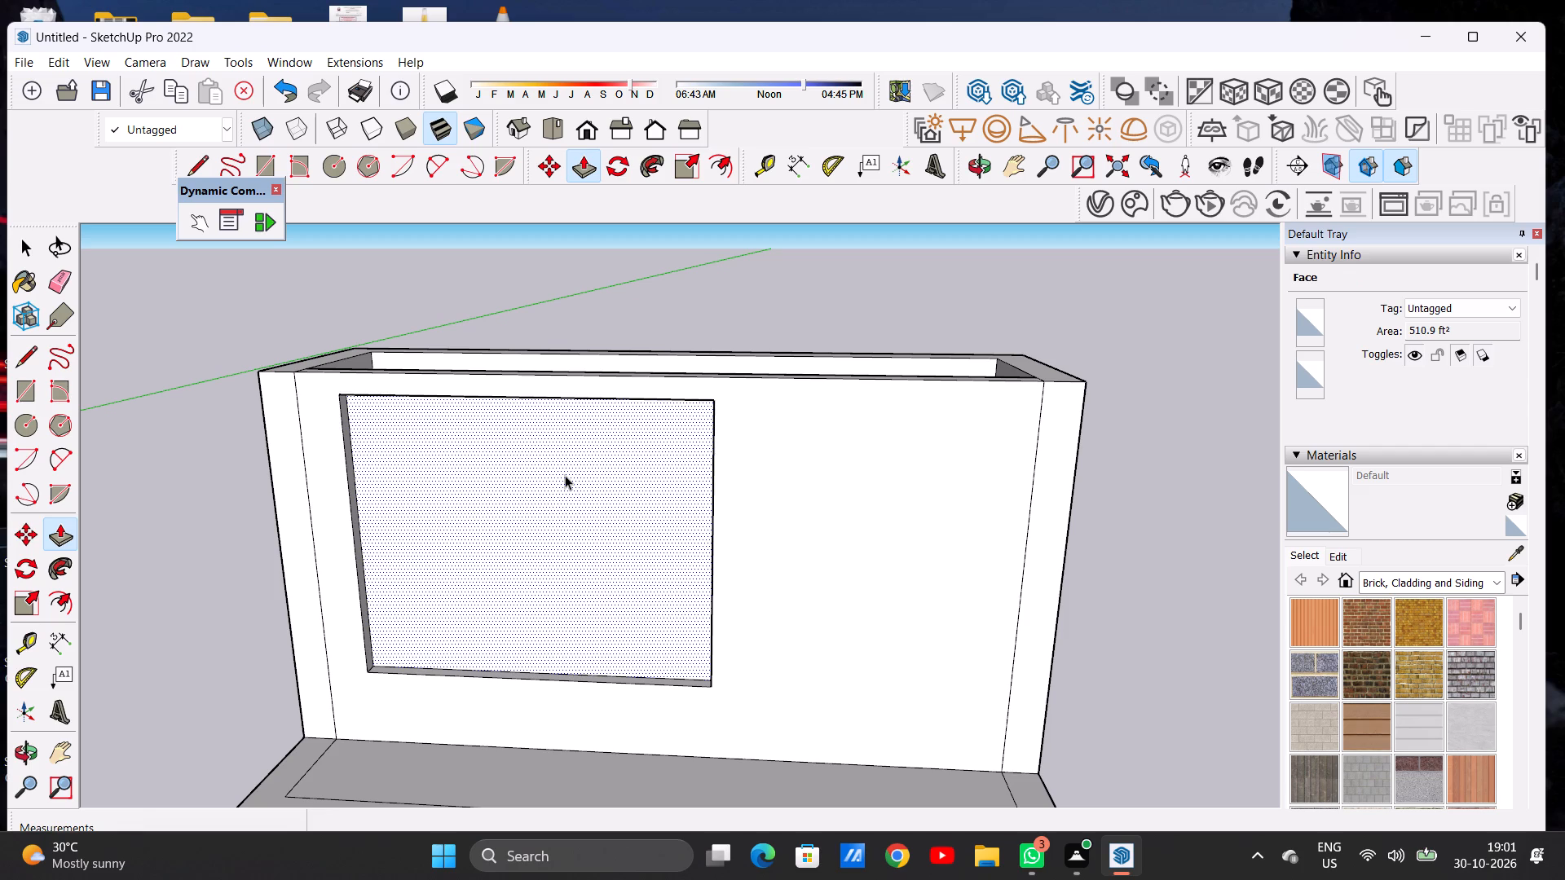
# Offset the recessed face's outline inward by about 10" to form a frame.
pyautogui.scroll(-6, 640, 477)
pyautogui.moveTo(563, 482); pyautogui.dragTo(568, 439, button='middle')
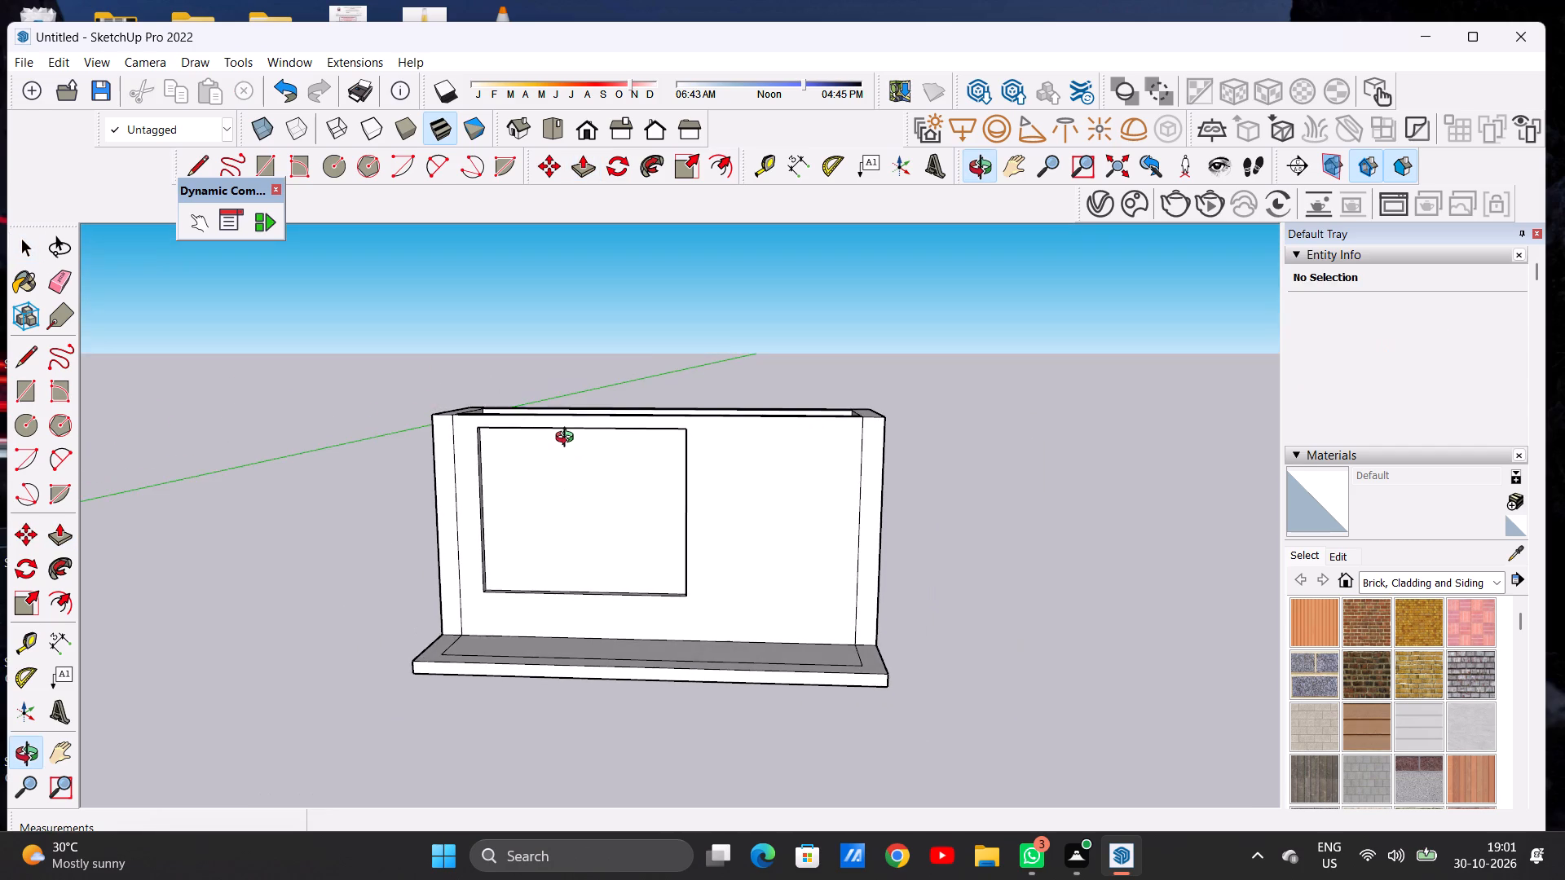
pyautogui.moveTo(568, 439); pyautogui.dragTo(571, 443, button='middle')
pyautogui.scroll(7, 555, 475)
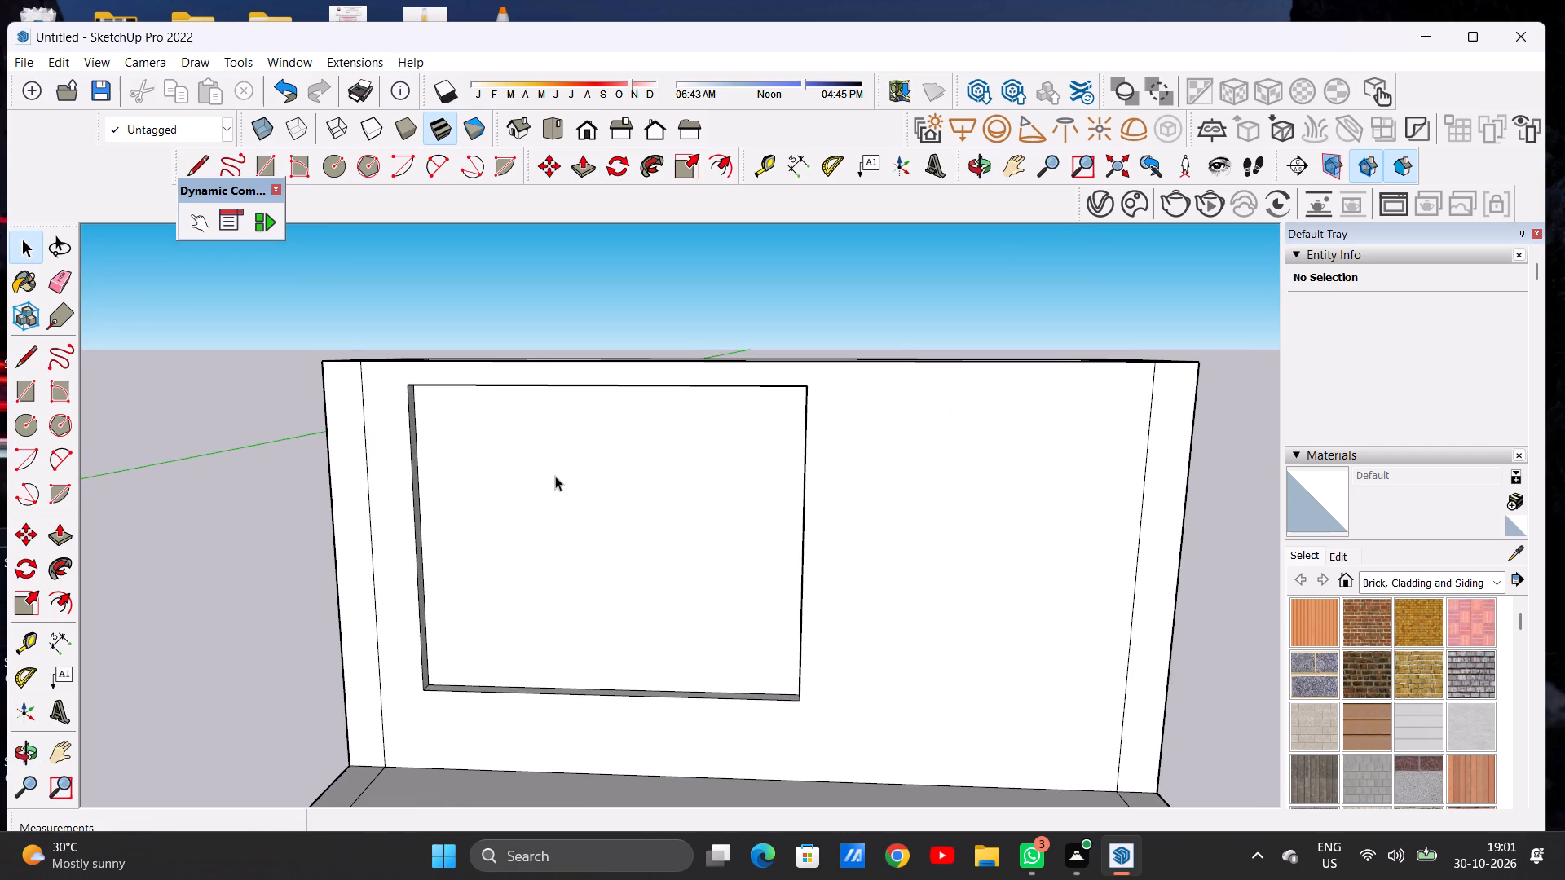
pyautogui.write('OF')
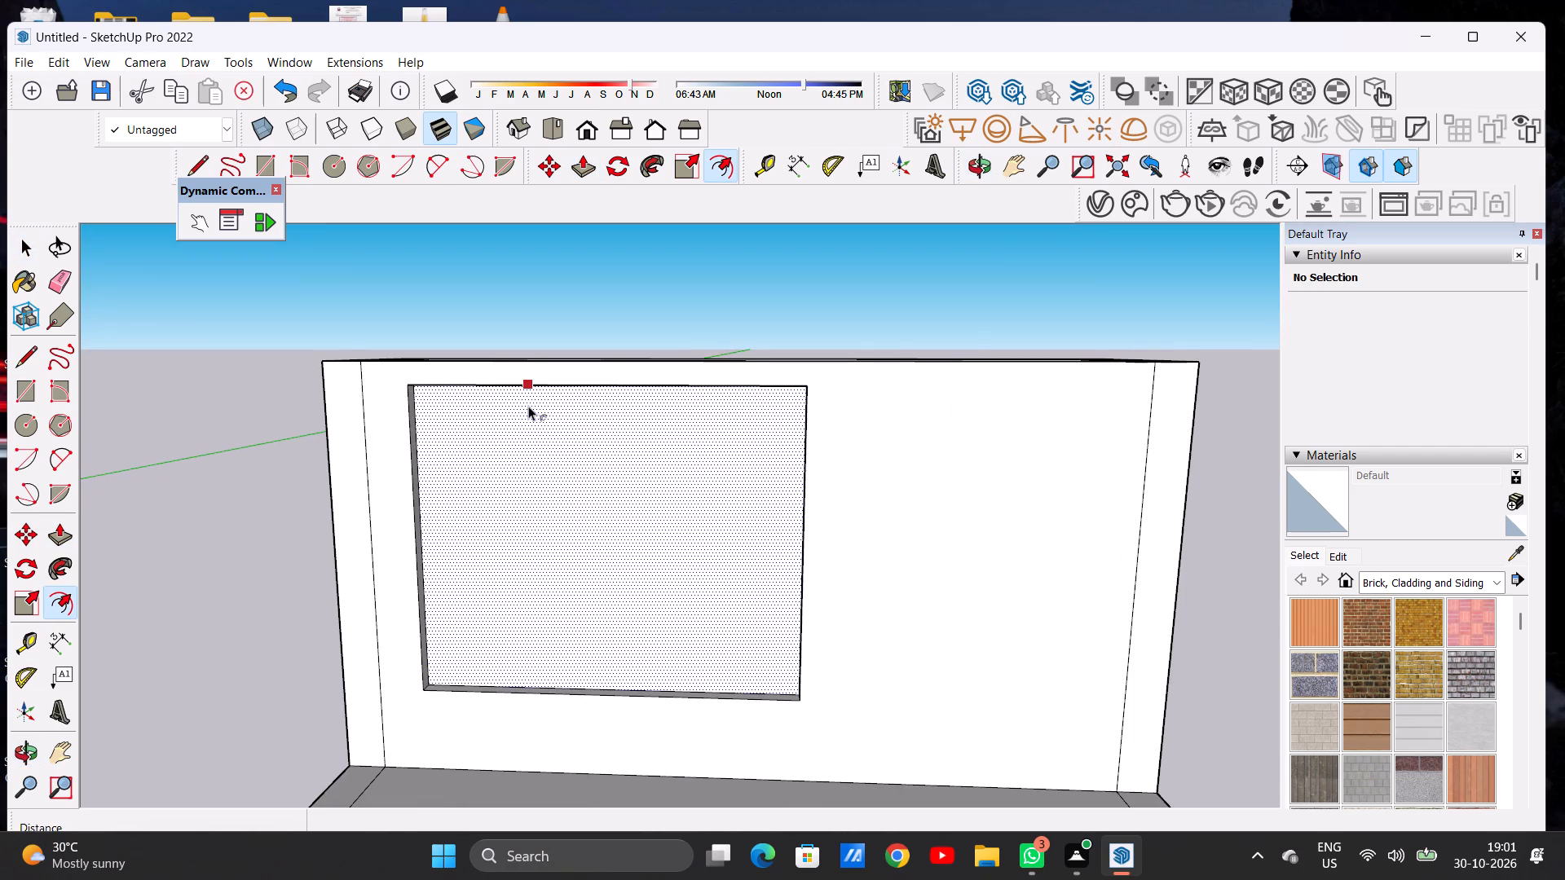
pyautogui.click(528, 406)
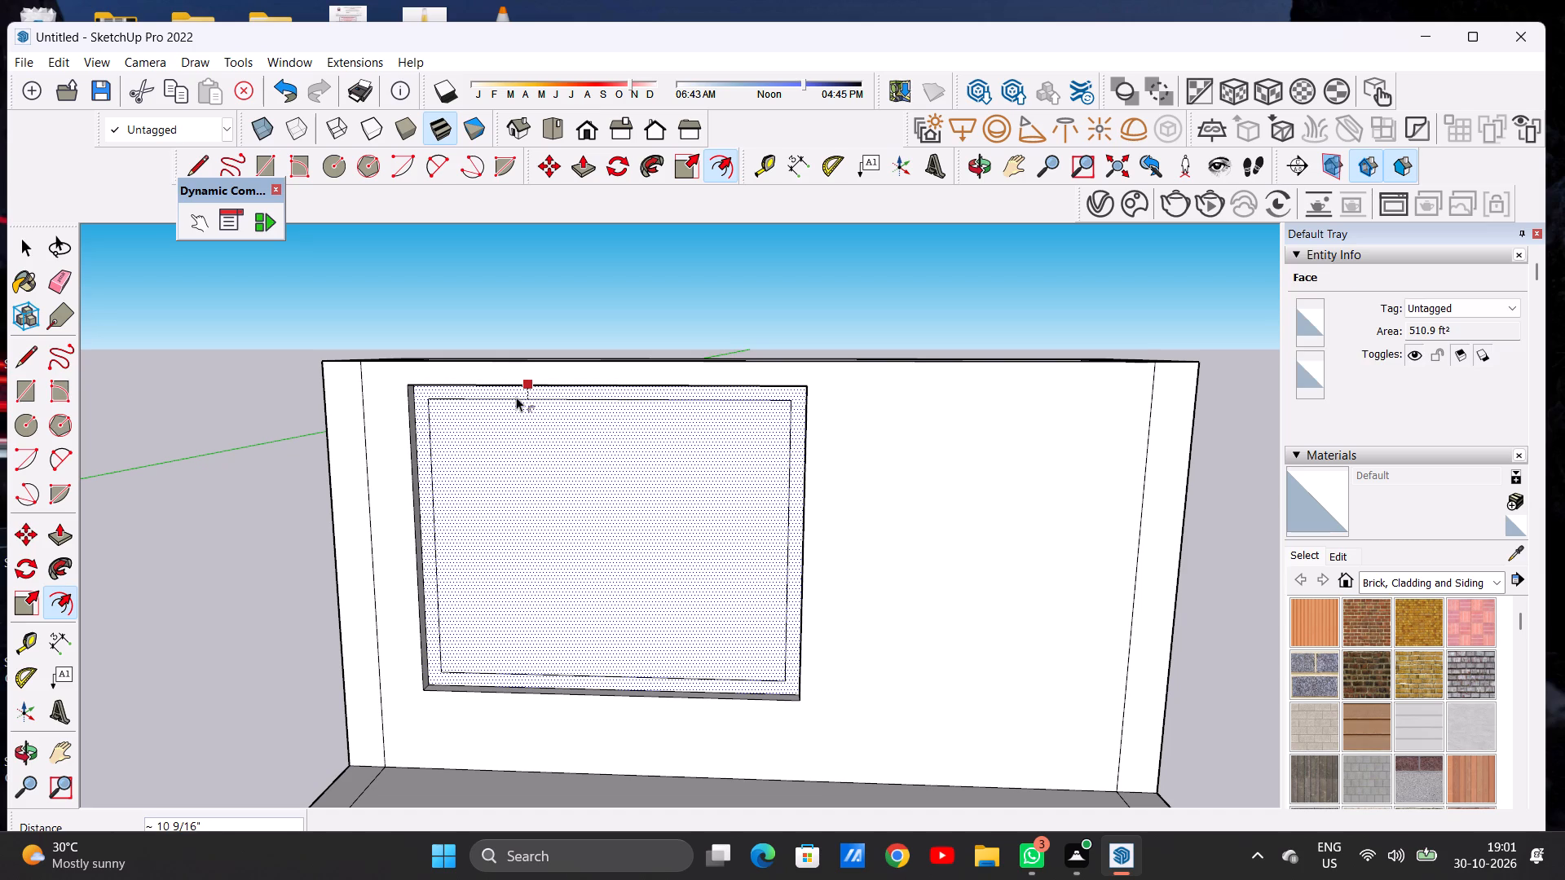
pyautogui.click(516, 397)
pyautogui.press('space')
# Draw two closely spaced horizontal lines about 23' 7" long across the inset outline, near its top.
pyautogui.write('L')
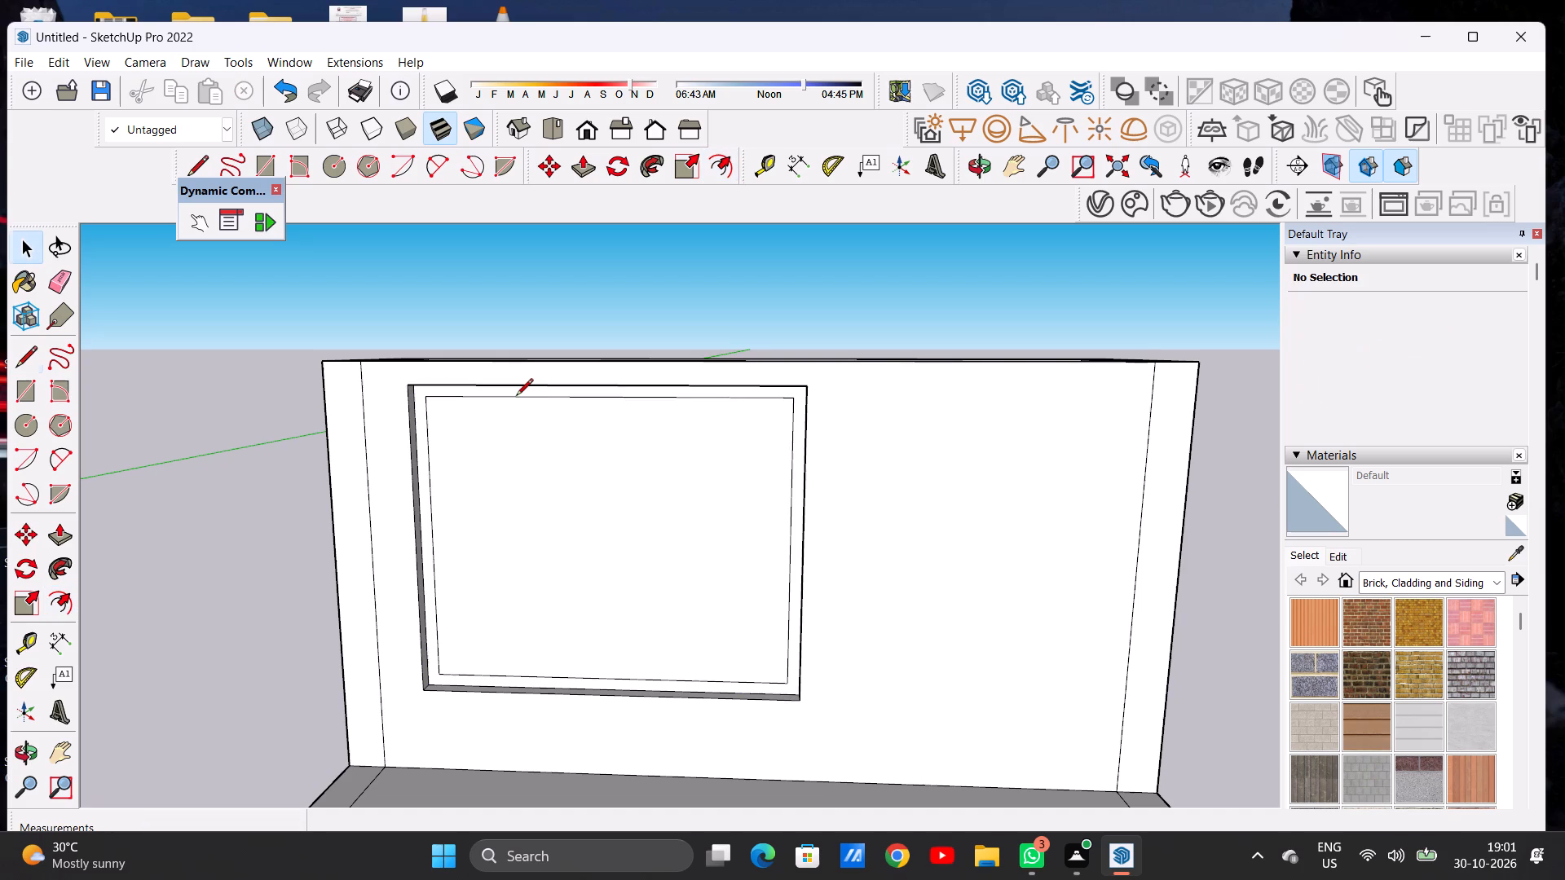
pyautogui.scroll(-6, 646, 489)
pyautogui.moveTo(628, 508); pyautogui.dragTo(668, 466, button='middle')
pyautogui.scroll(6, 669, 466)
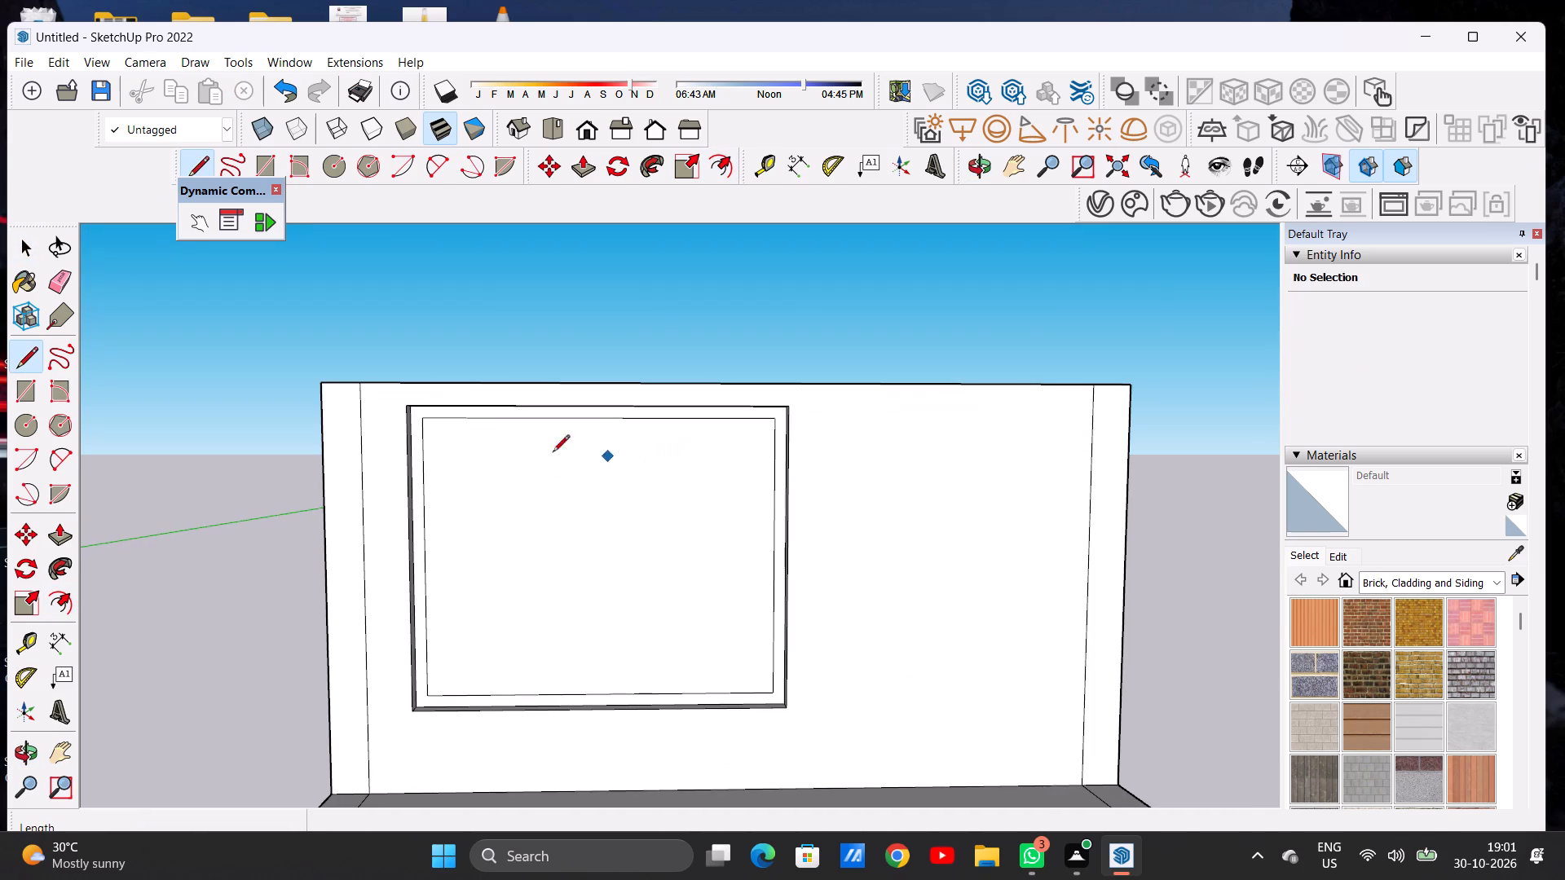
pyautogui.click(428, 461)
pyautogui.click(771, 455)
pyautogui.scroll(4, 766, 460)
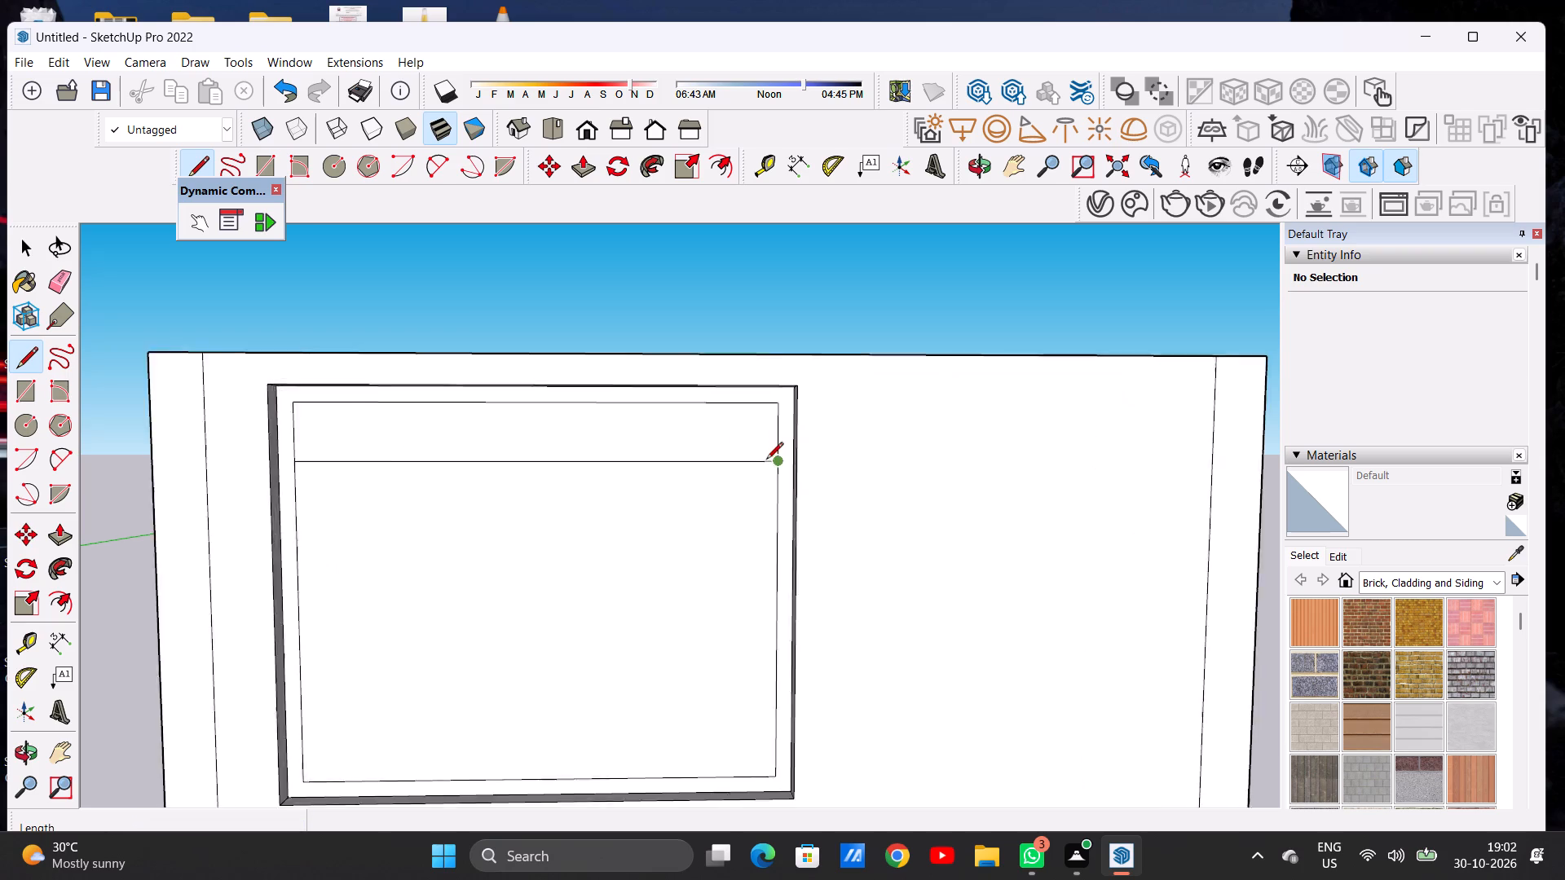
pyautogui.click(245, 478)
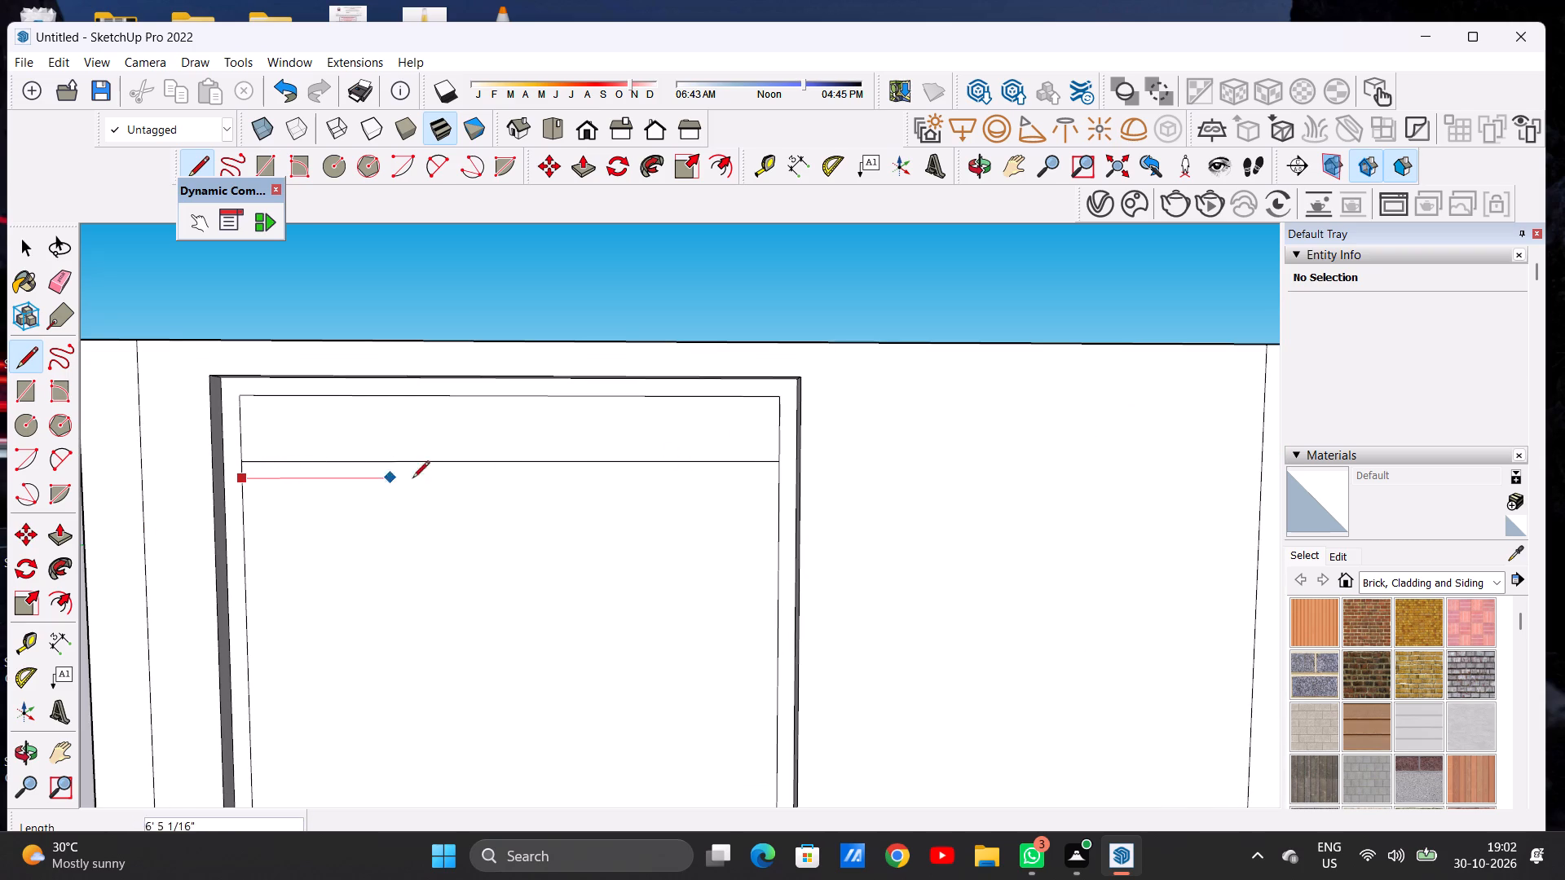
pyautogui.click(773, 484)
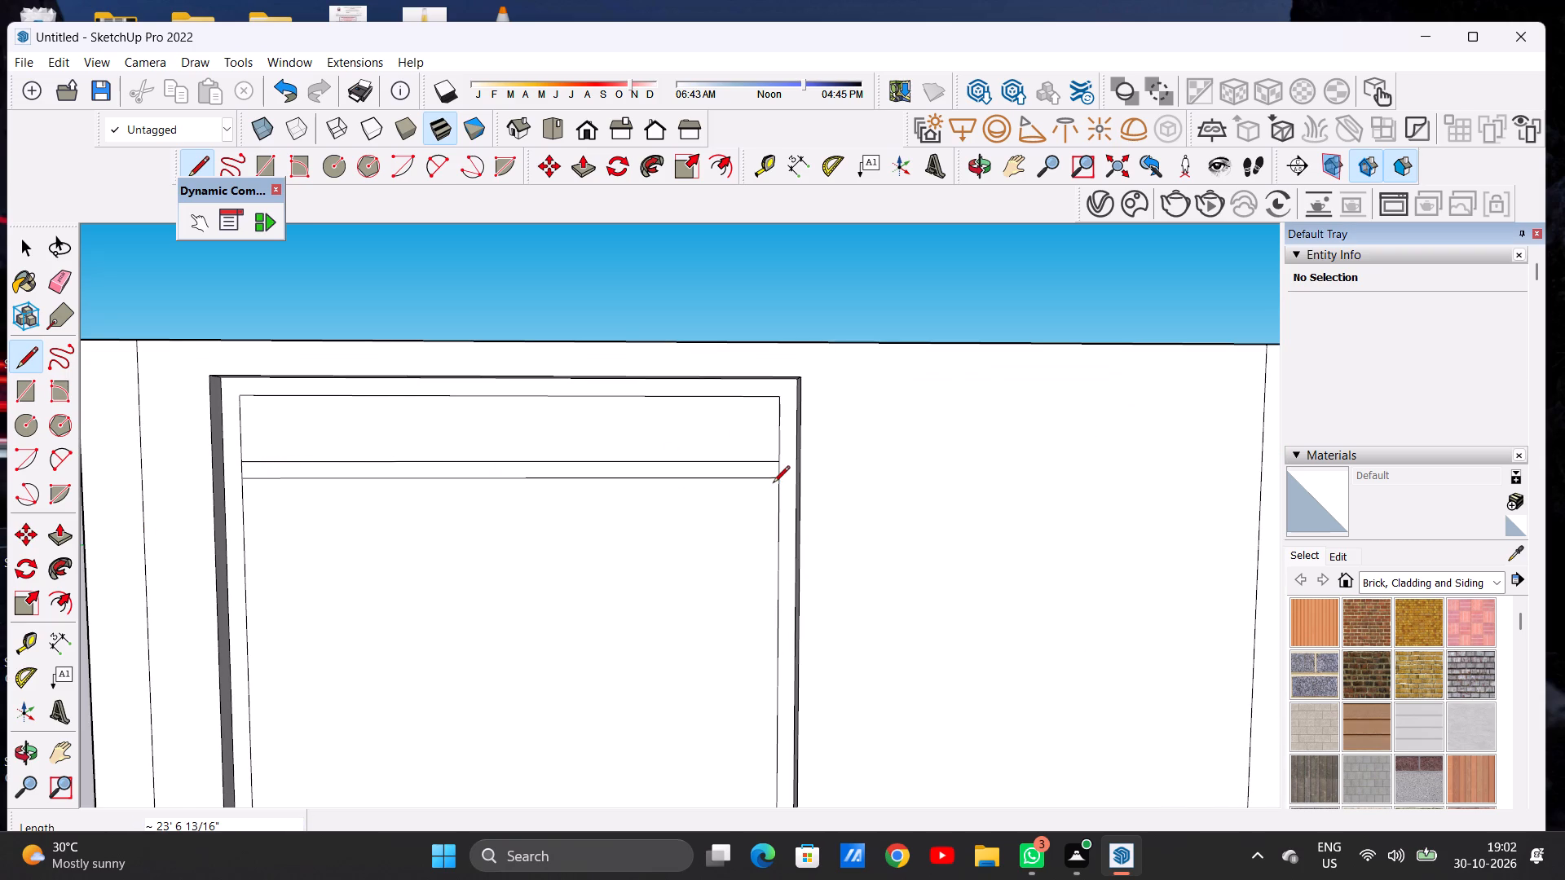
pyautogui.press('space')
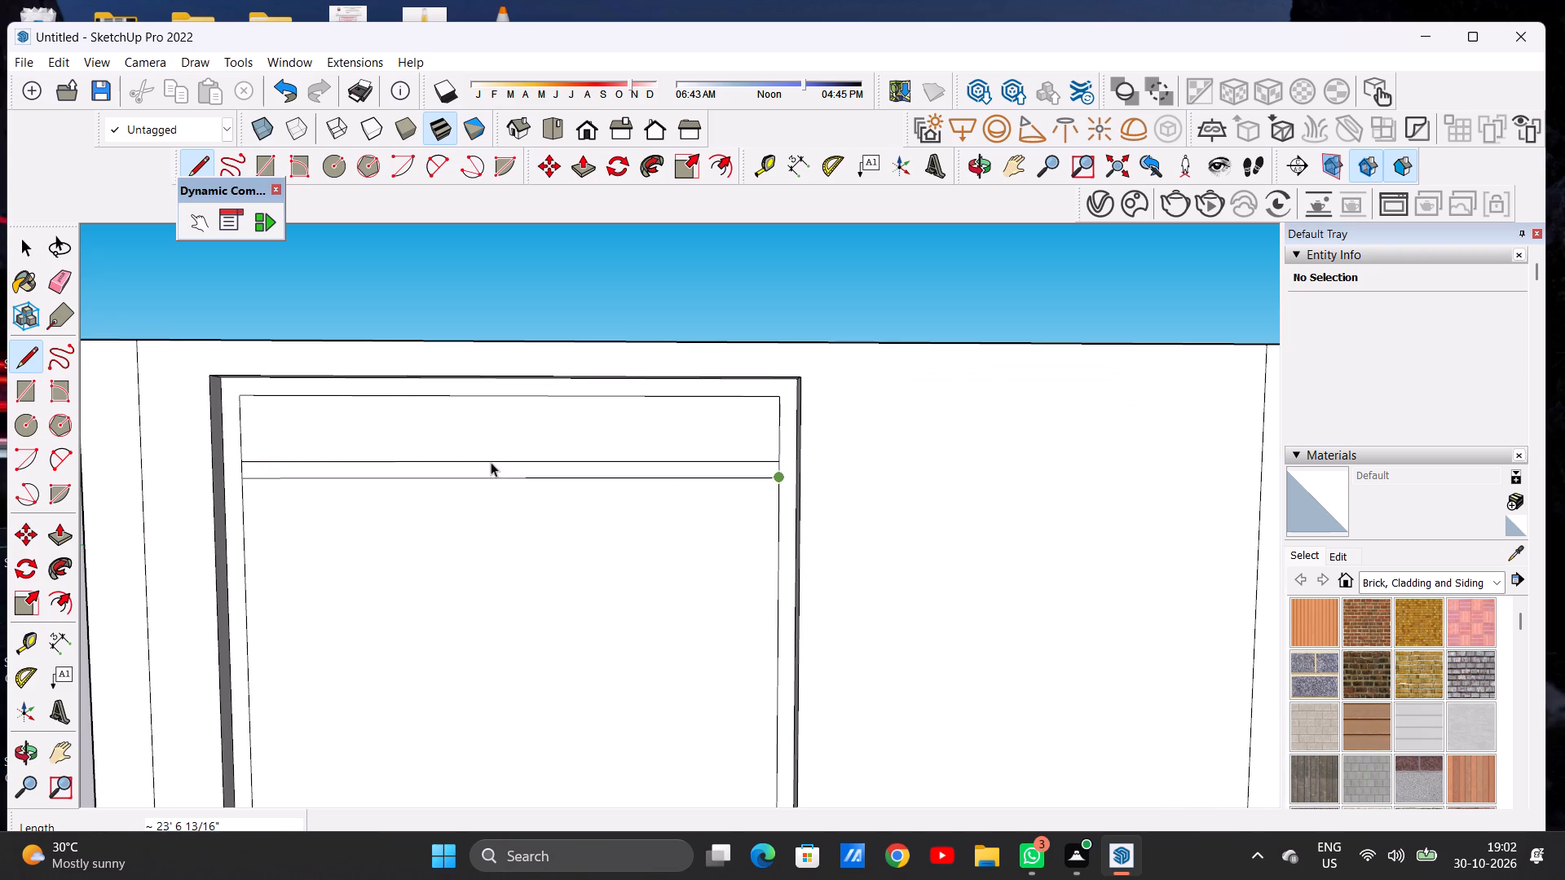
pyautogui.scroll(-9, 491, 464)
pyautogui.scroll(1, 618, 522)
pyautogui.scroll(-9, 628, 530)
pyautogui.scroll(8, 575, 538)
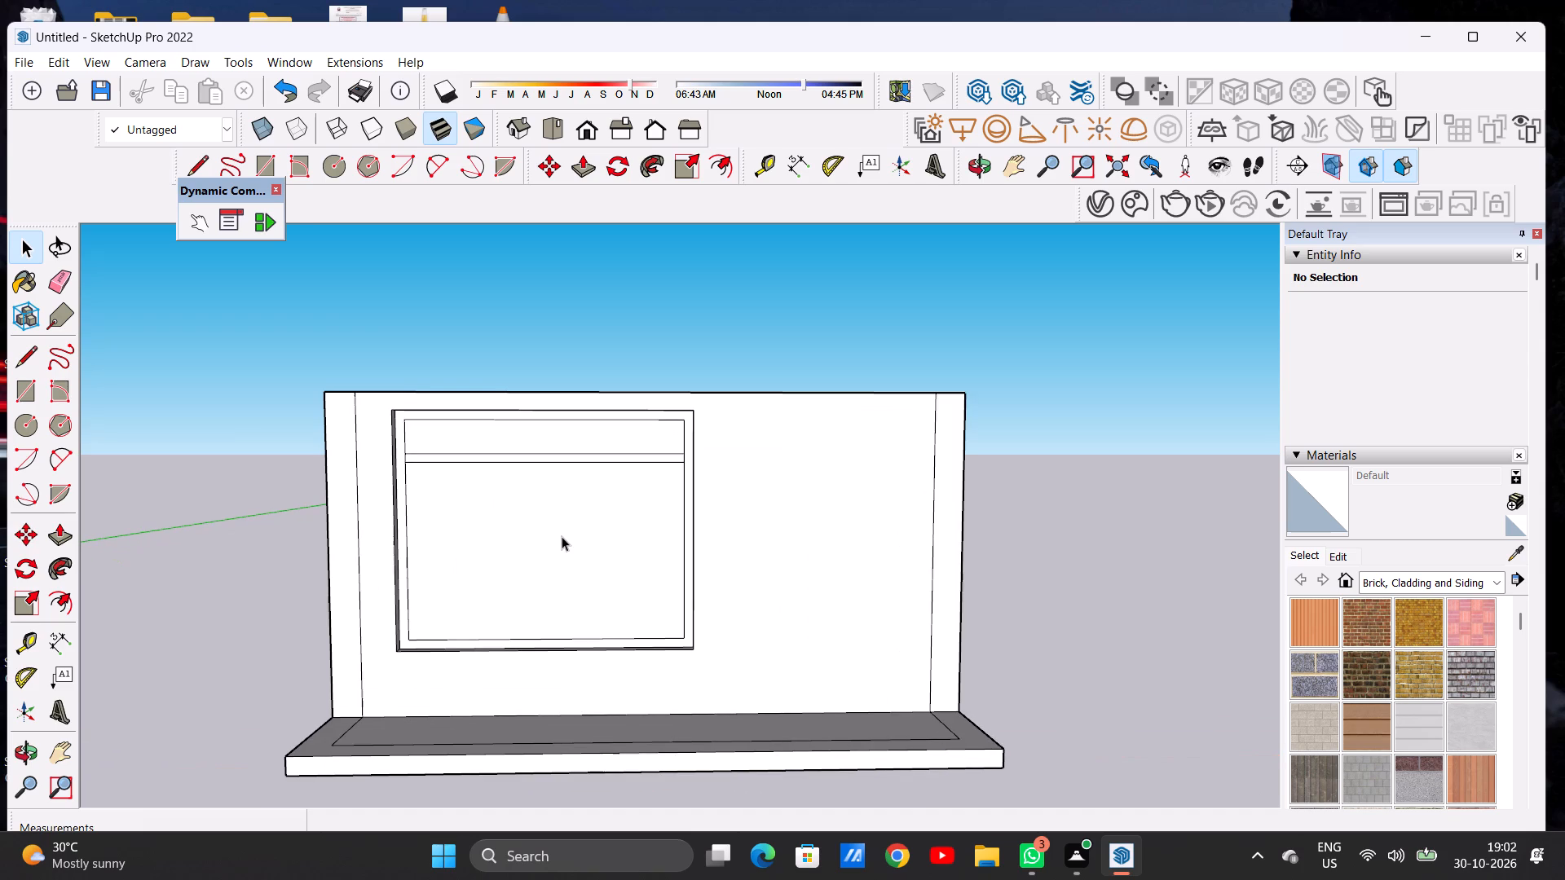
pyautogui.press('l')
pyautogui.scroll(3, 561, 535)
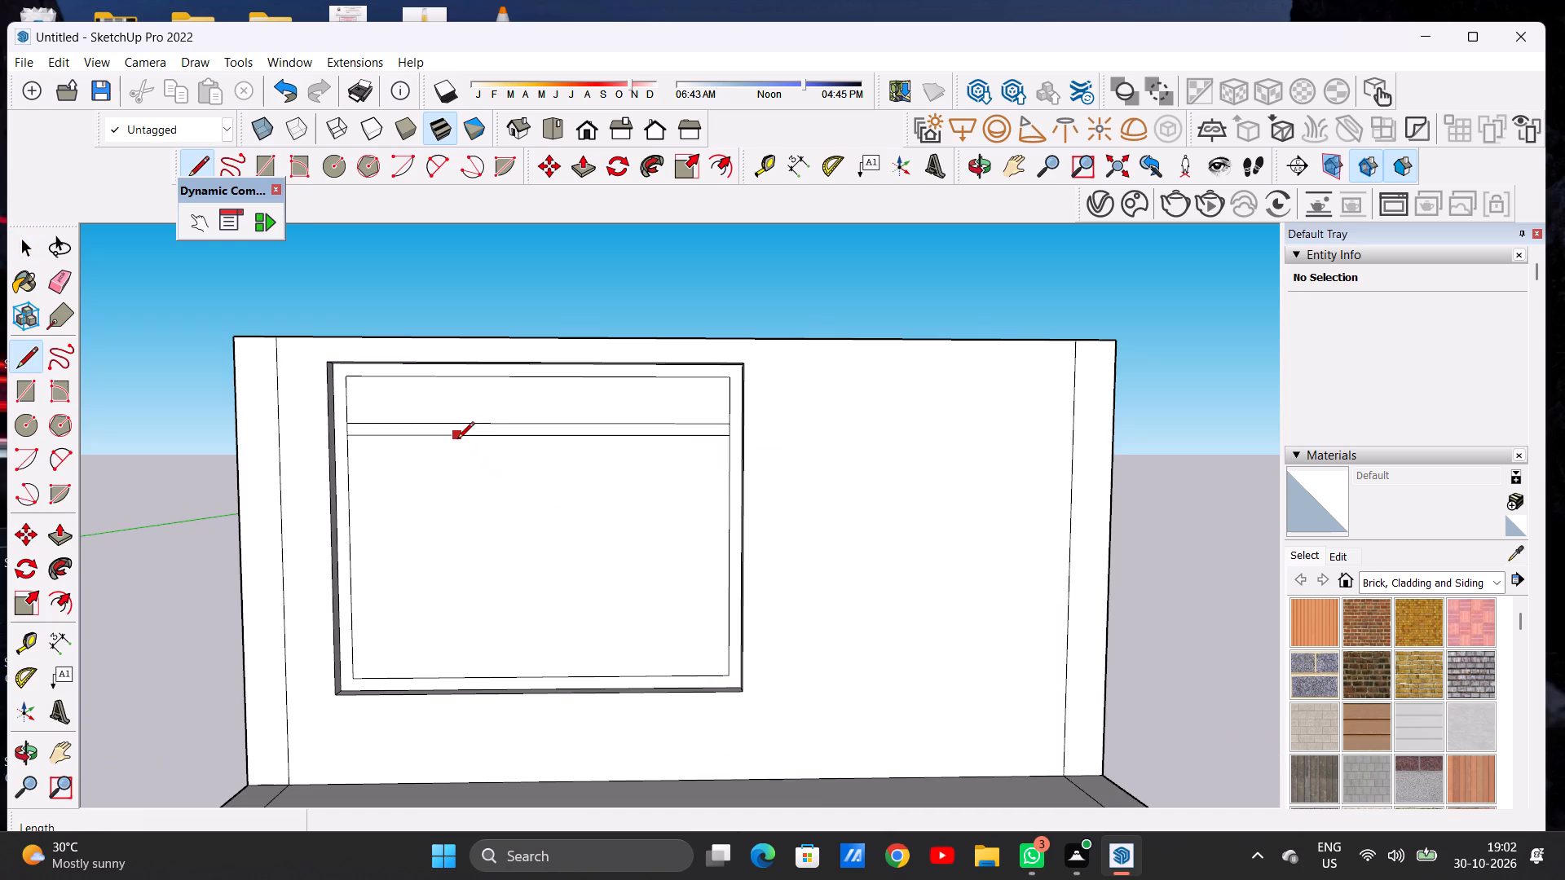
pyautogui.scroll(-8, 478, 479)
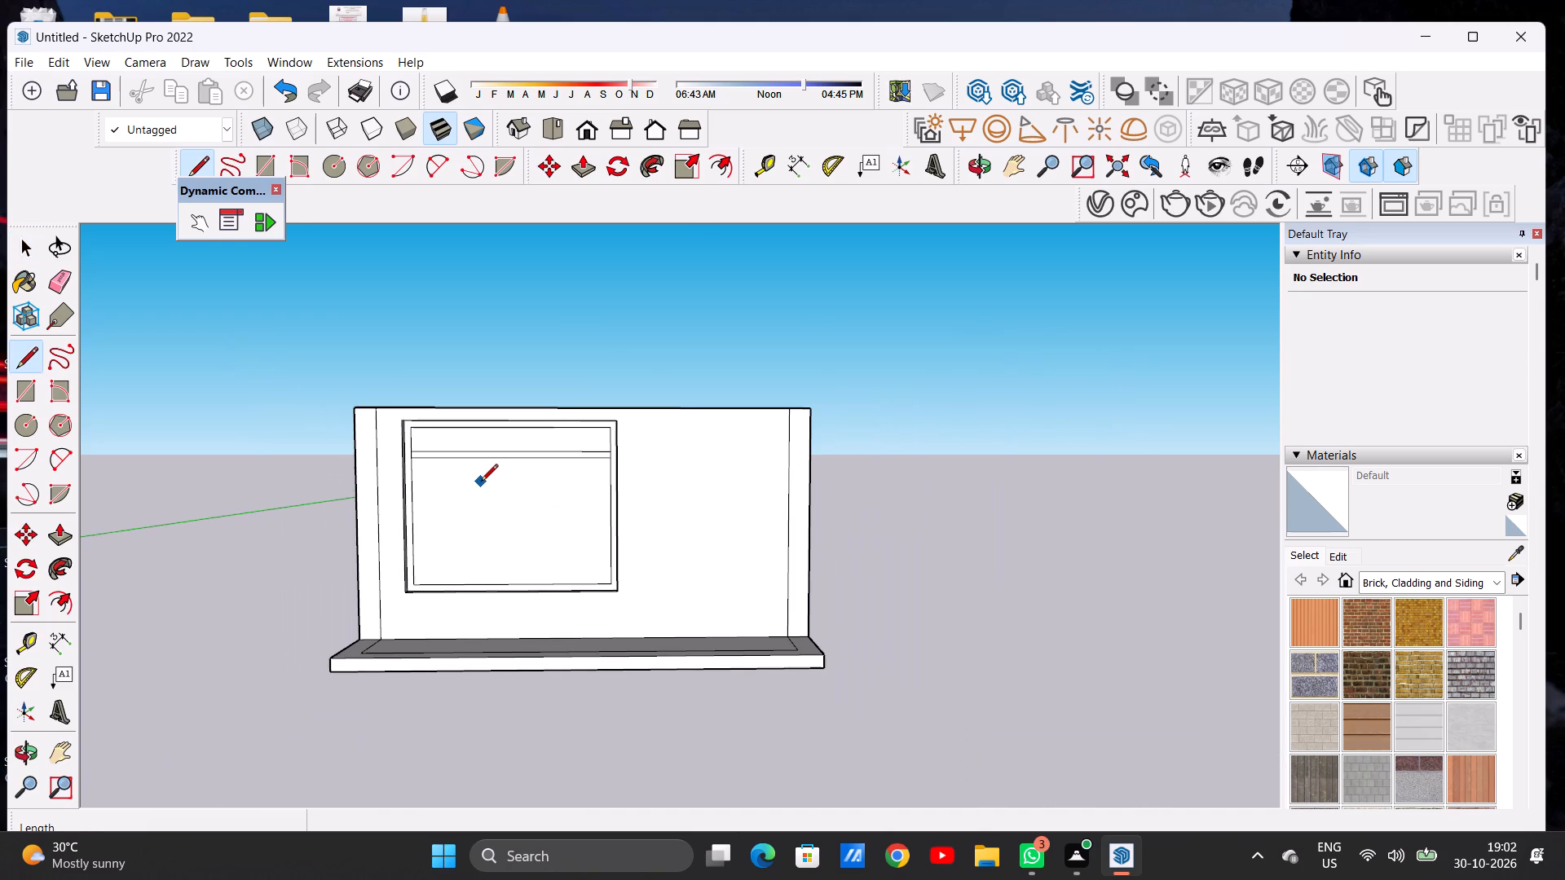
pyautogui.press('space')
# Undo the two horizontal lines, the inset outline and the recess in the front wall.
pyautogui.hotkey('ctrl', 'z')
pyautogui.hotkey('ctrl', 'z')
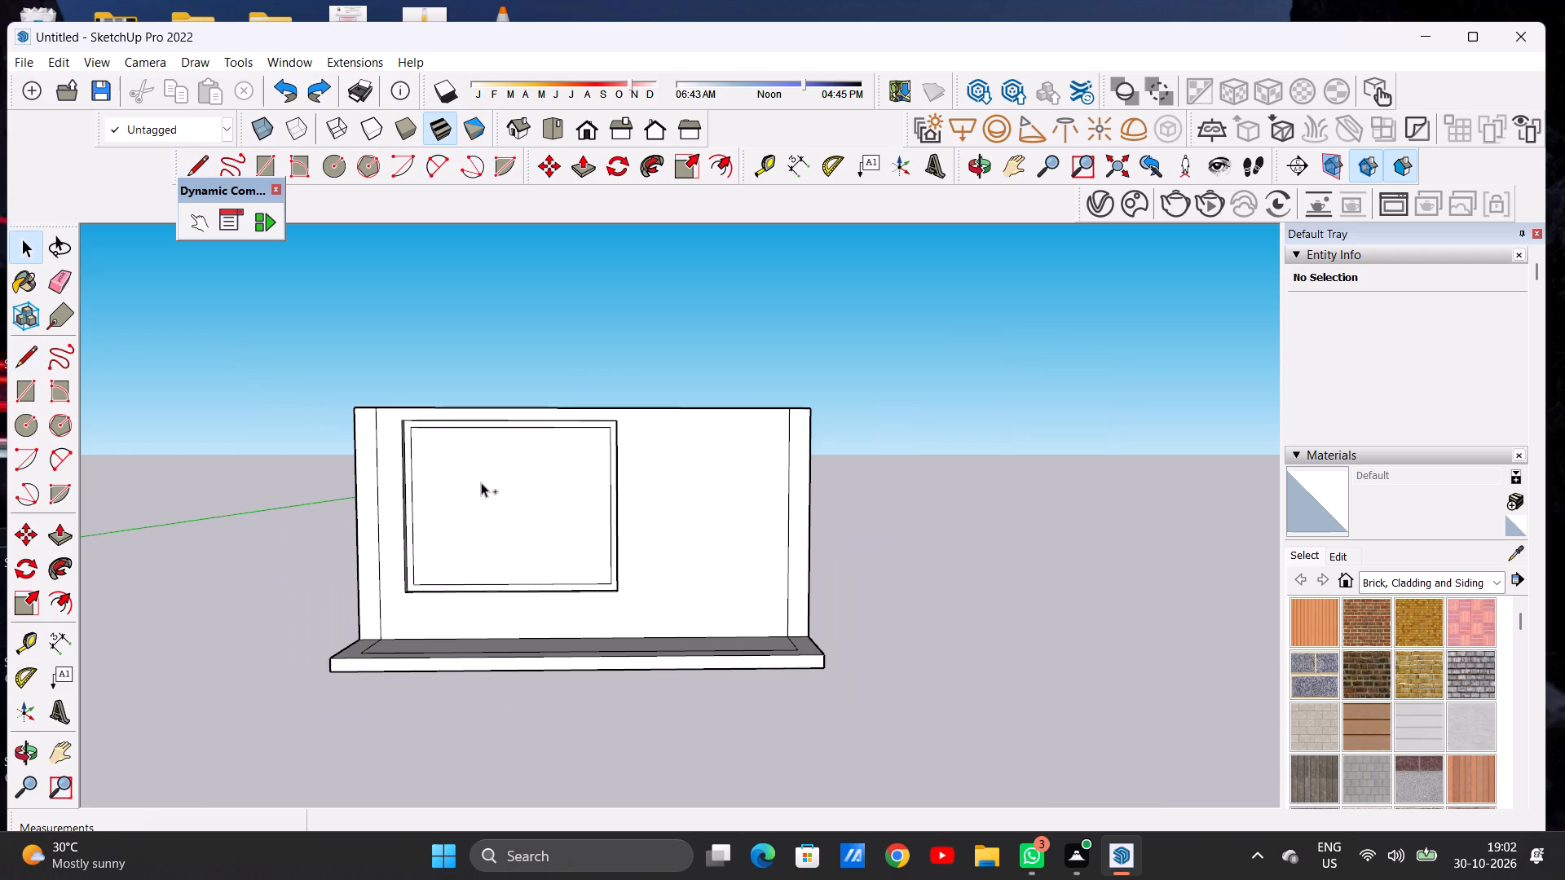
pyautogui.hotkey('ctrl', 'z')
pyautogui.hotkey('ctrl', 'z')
# Draw a vertical line about 20' 4" long from the rectangle's top edge to its bottom edge, near its right side.
pyautogui.press('l')
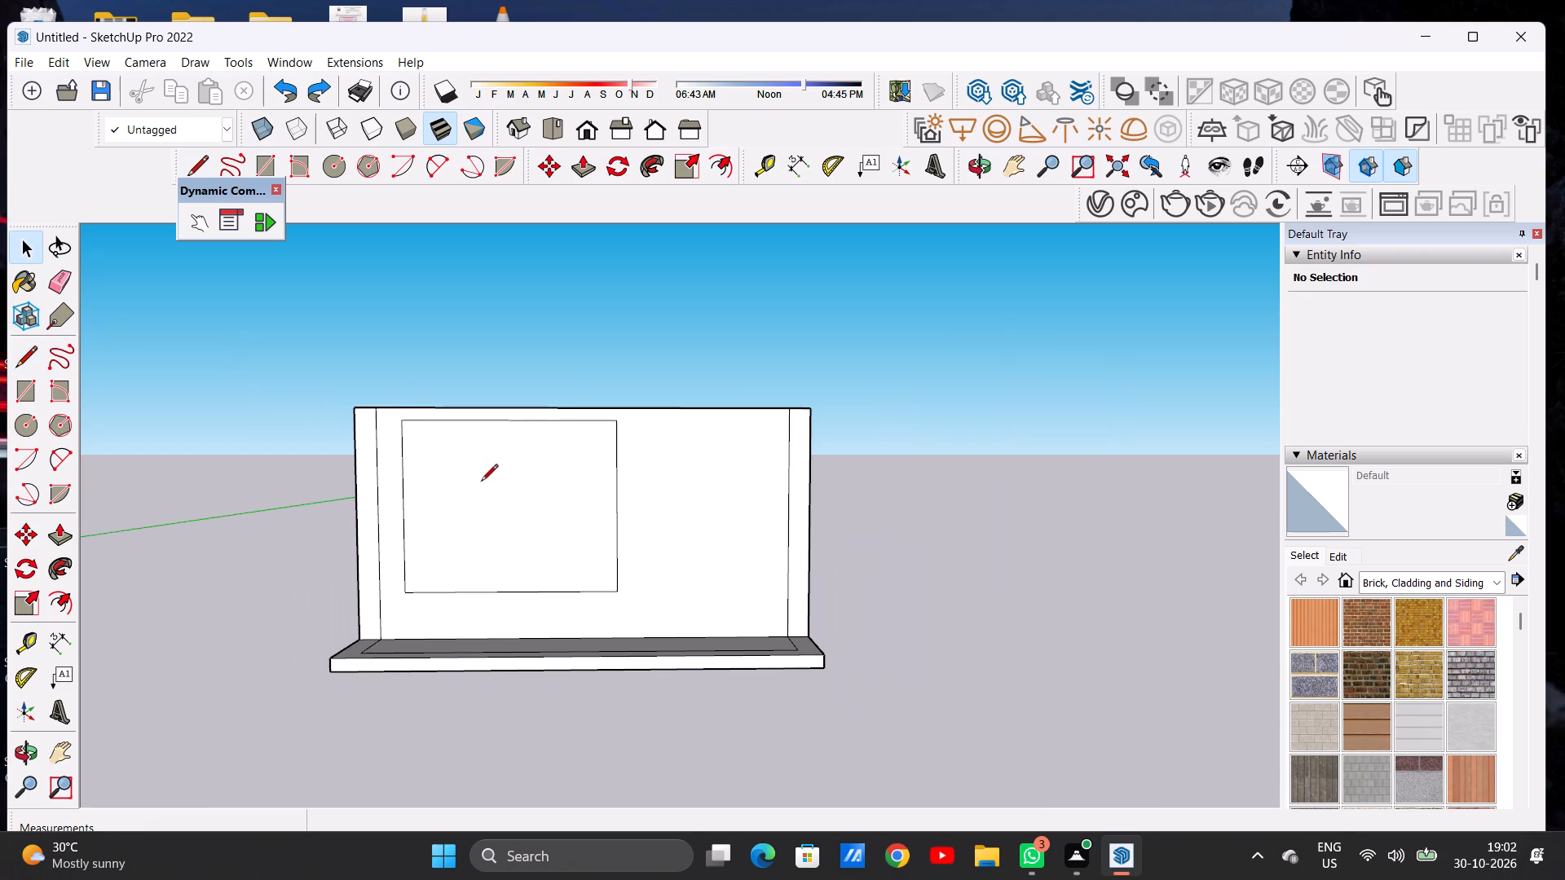
pyautogui.click(575, 420)
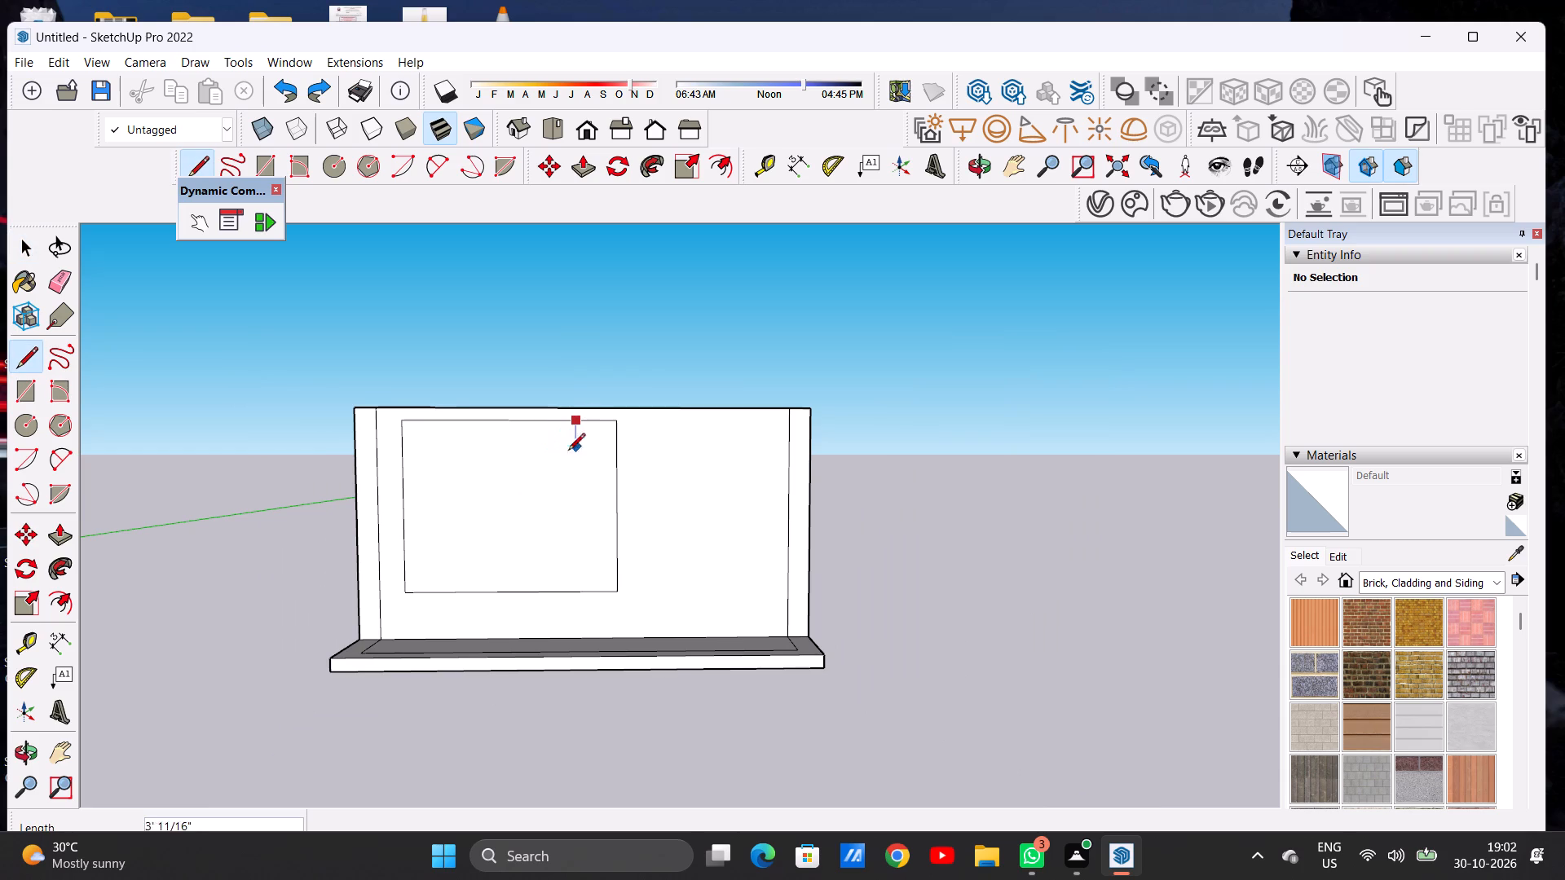
pyautogui.click(580, 590)
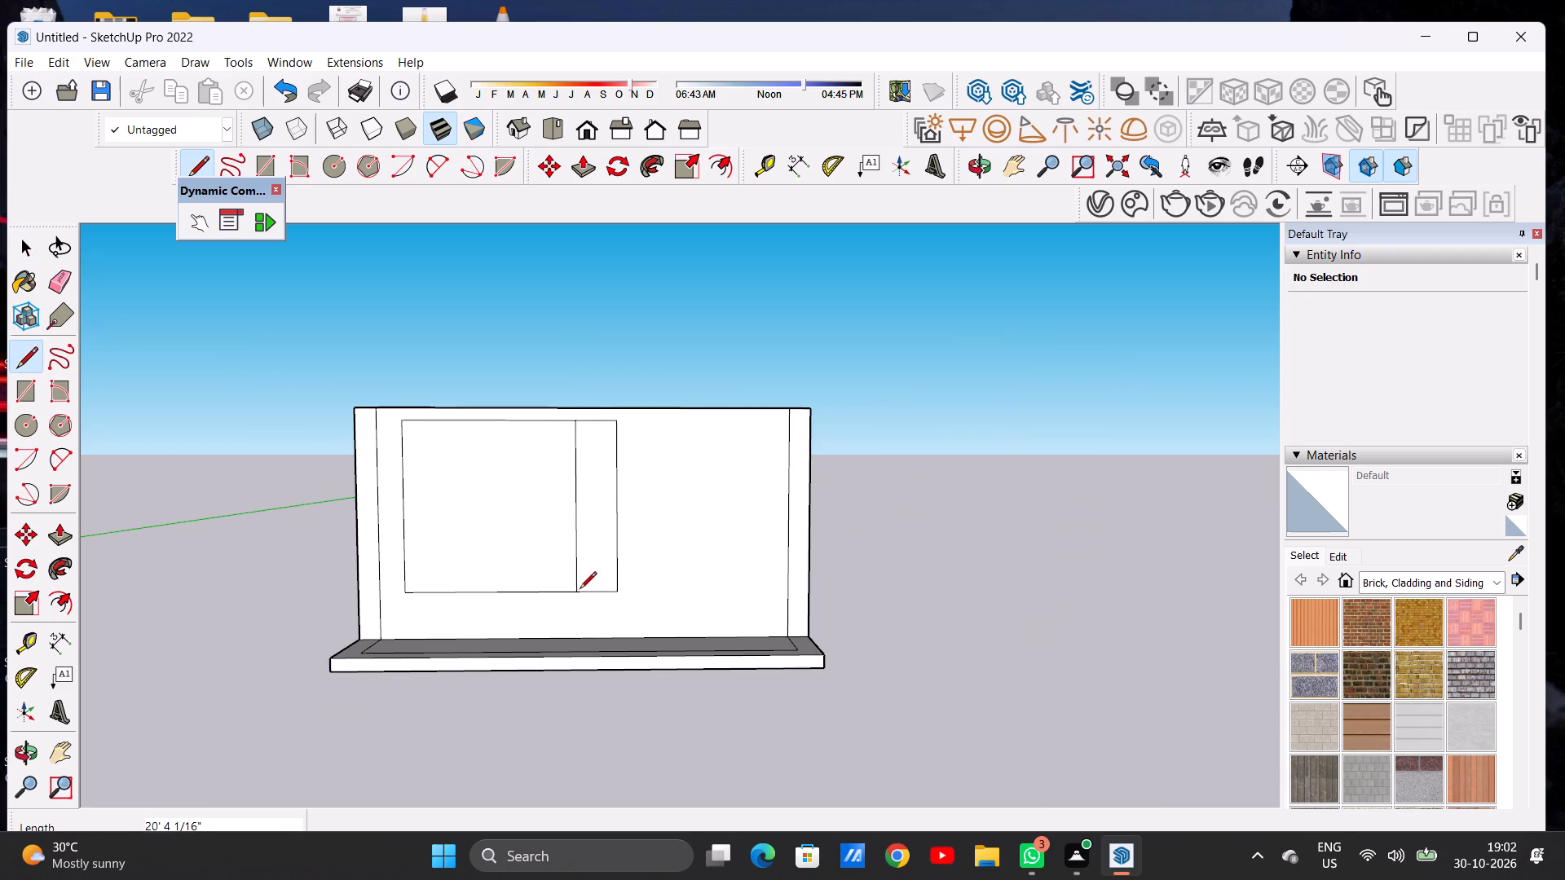
pyautogui.press('space')
# Erase the rectangle's old right edge and the top and bottom edge segments beyond the new vertical line.
pyautogui.write('E')
pyautogui.scroll(5, 581, 595)
pyautogui.moveTo(608, 582); pyautogui.dragTo(611, 600)
pyautogui.moveTo(627, 534); pyautogui.dragTo(674, 536)
pyautogui.scroll(-6, 631, 553)
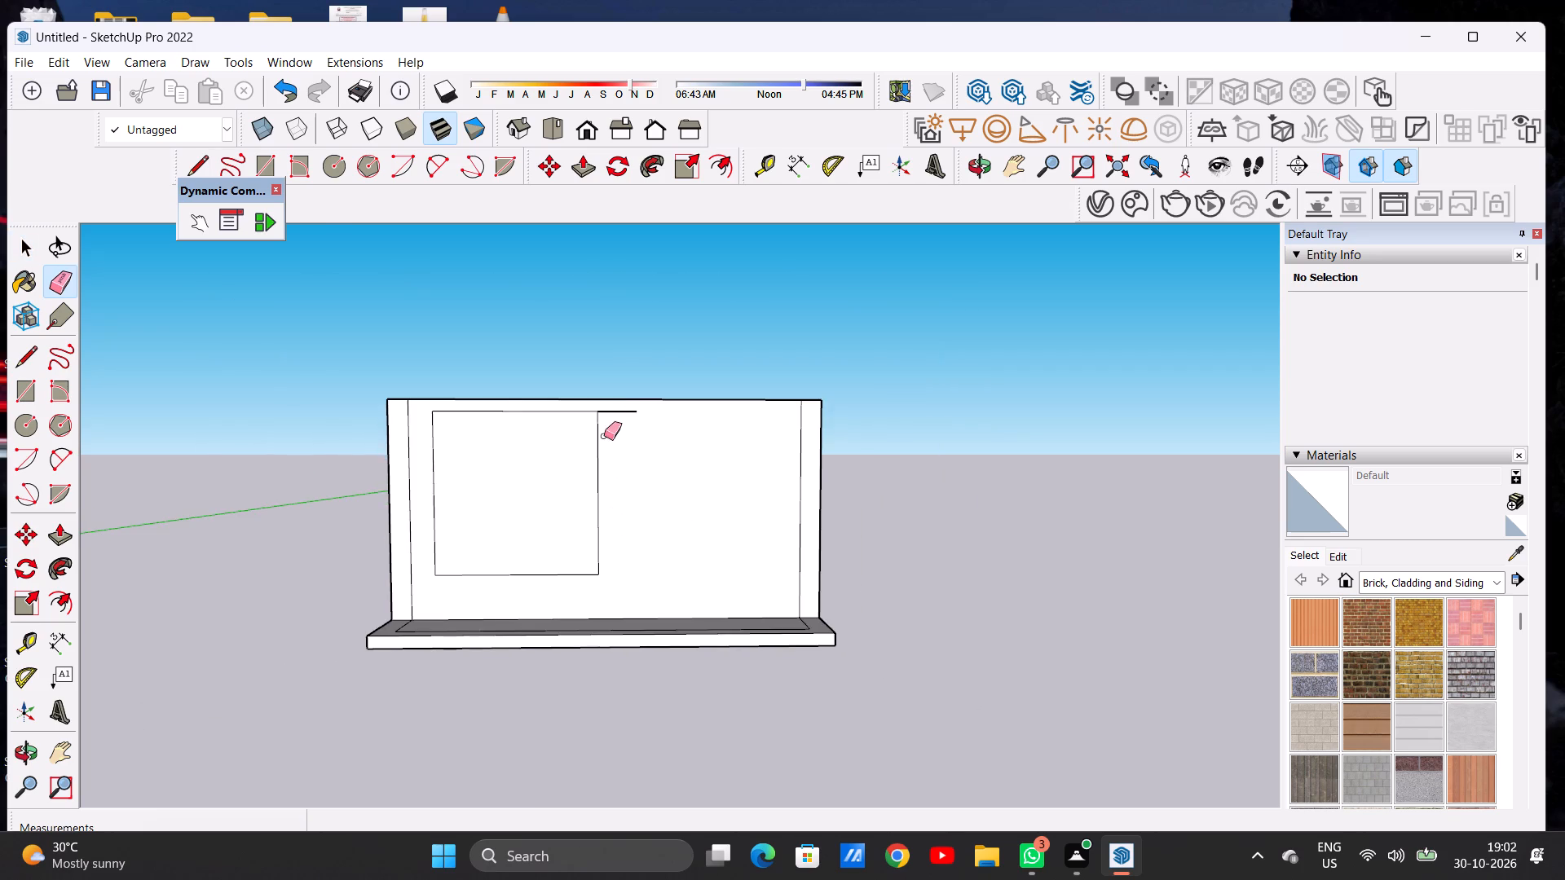
pyautogui.scroll(6, 614, 404)
pyautogui.moveTo(620, 416); pyautogui.dragTo(623, 425)
pyautogui.scroll(-5, 614, 457)
pyautogui.press('space')
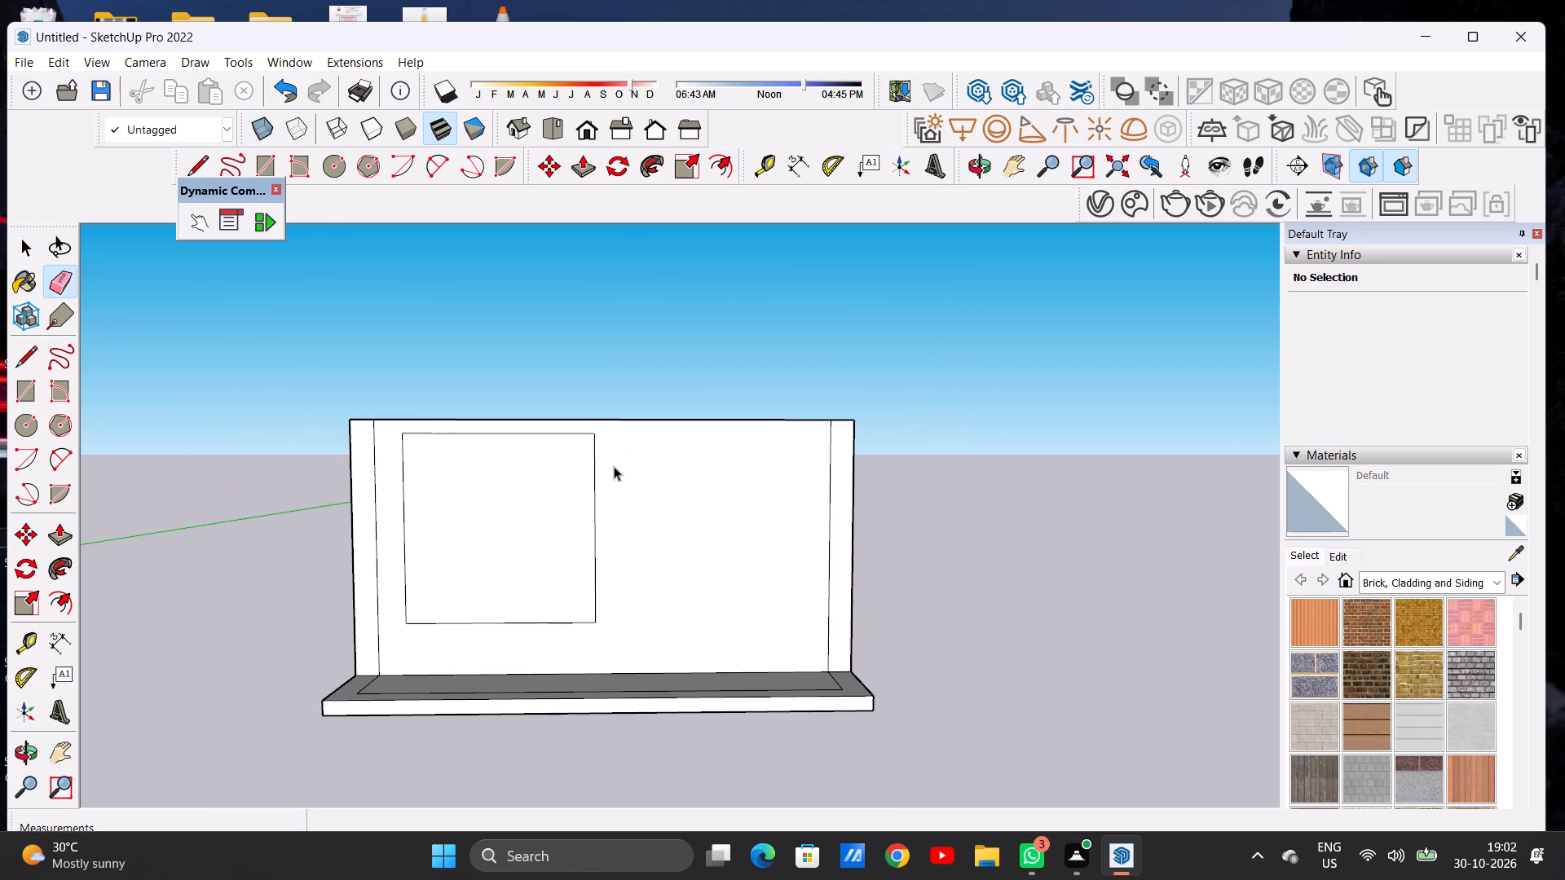
# Push the narrowed rectangle on the front wall a short distance inward to form a shallow recess.
pyautogui.press('p')
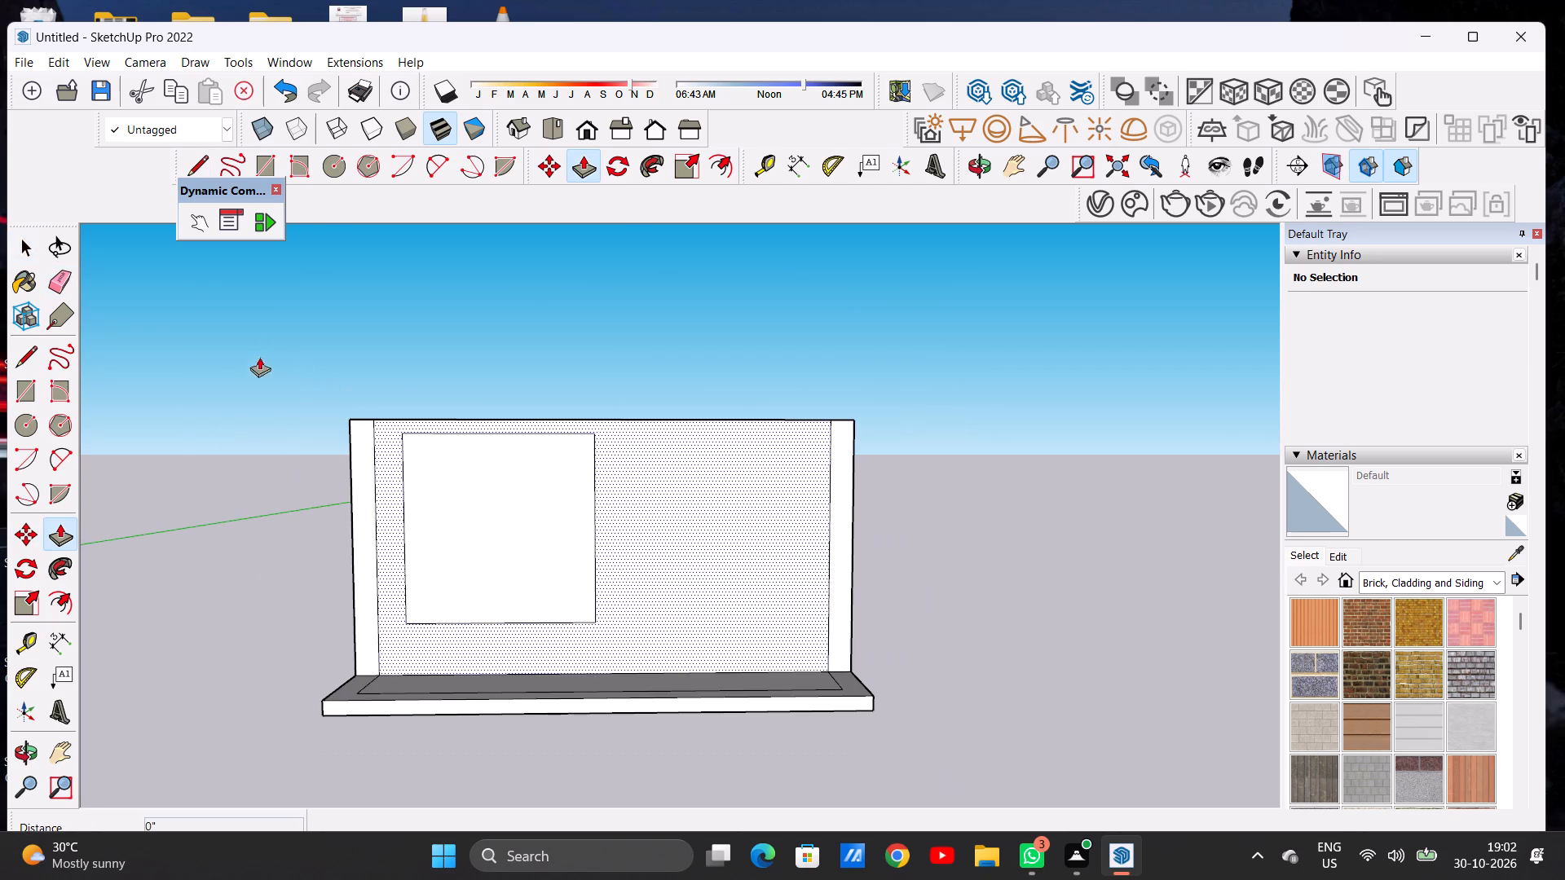
pyautogui.scroll(-4, 253, 381)
pyautogui.scroll(-3, 461, 507)
pyautogui.moveTo(452, 477); pyautogui.dragTo(457, 553, button='middle')
pyautogui.scroll(3, 445, 500)
pyautogui.scroll(-1, 445, 500)
pyautogui.scroll(5, 445, 500)
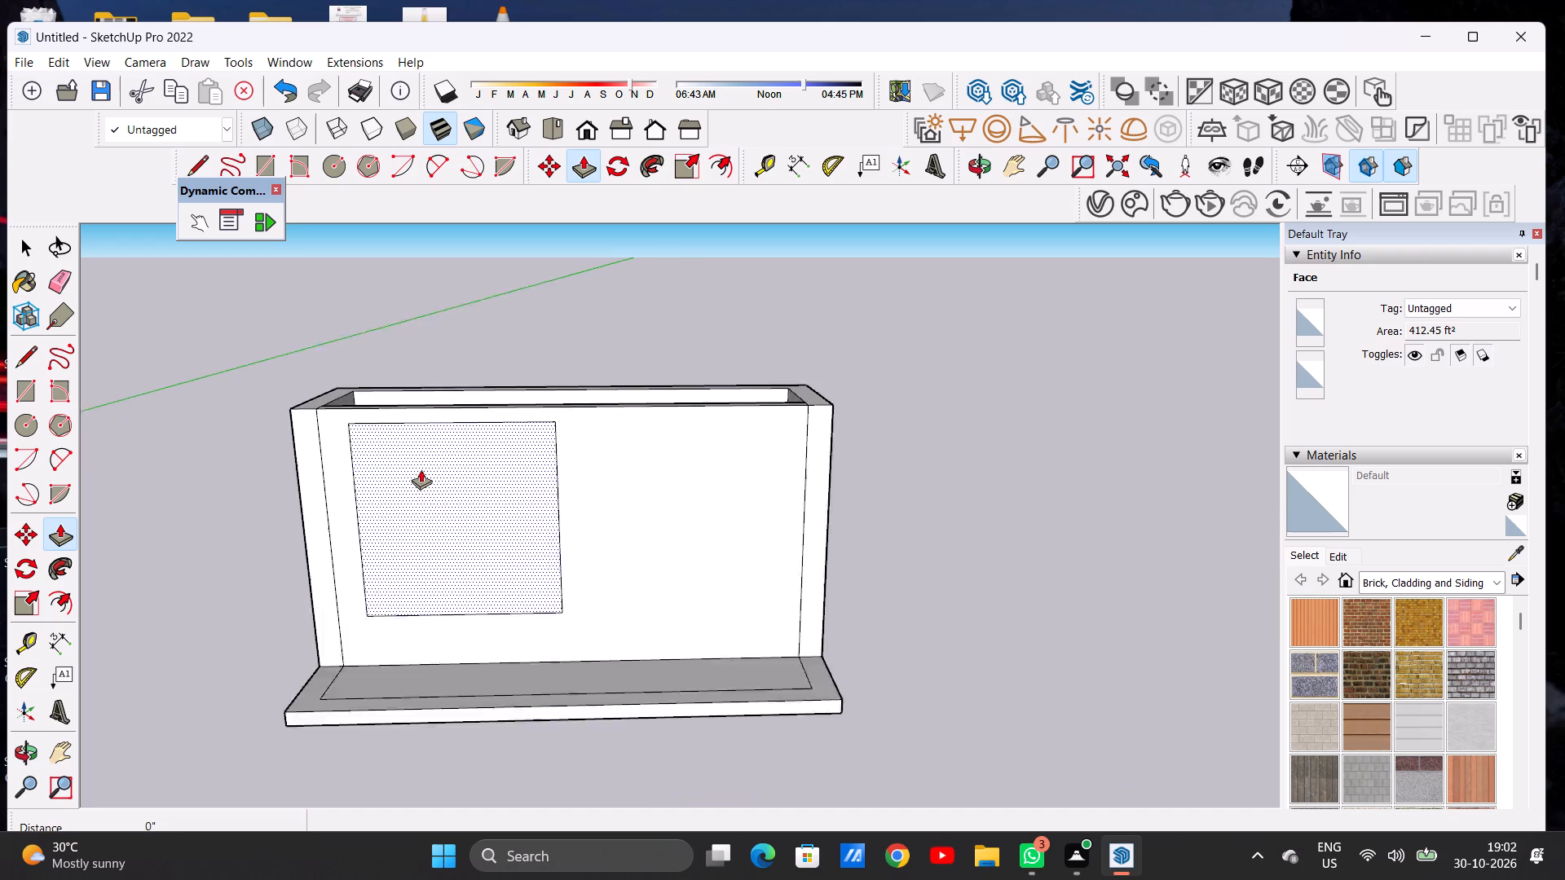
pyautogui.scroll(2, 421, 469)
pyautogui.click(399, 482)
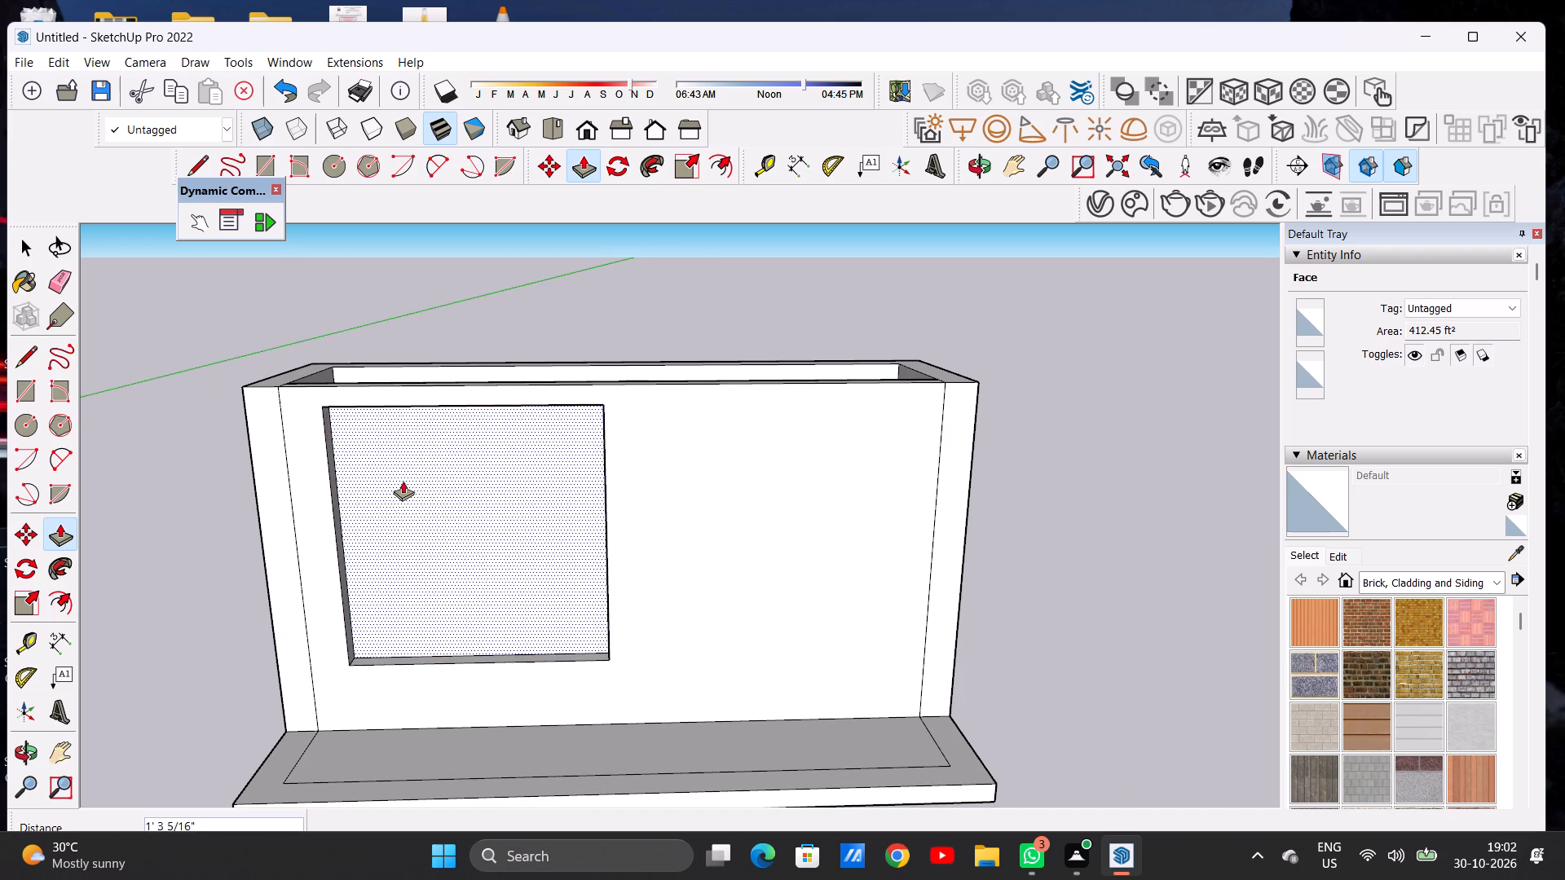
pyautogui.click(403, 481)
pyautogui.press('space')
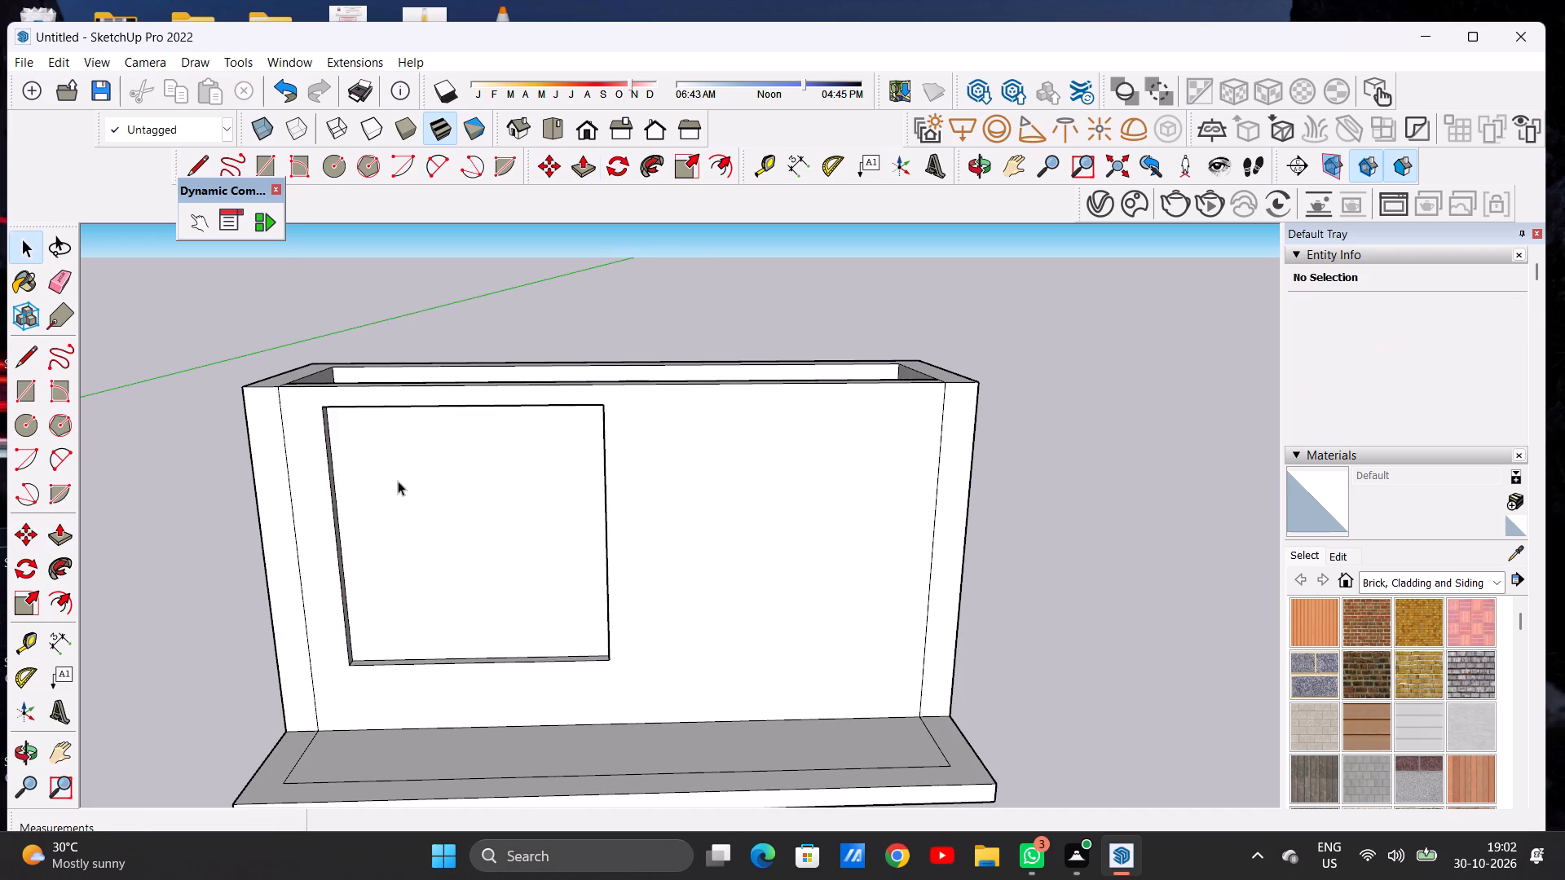
# In the front view, offset the recessed face's outline inward by about 11 7/16".
pyautogui.scroll(-9, 419, 530)
pyautogui.moveTo(443, 611); pyautogui.dragTo(449, 548, button='middle')
pyautogui.scroll(3, 454, 541)
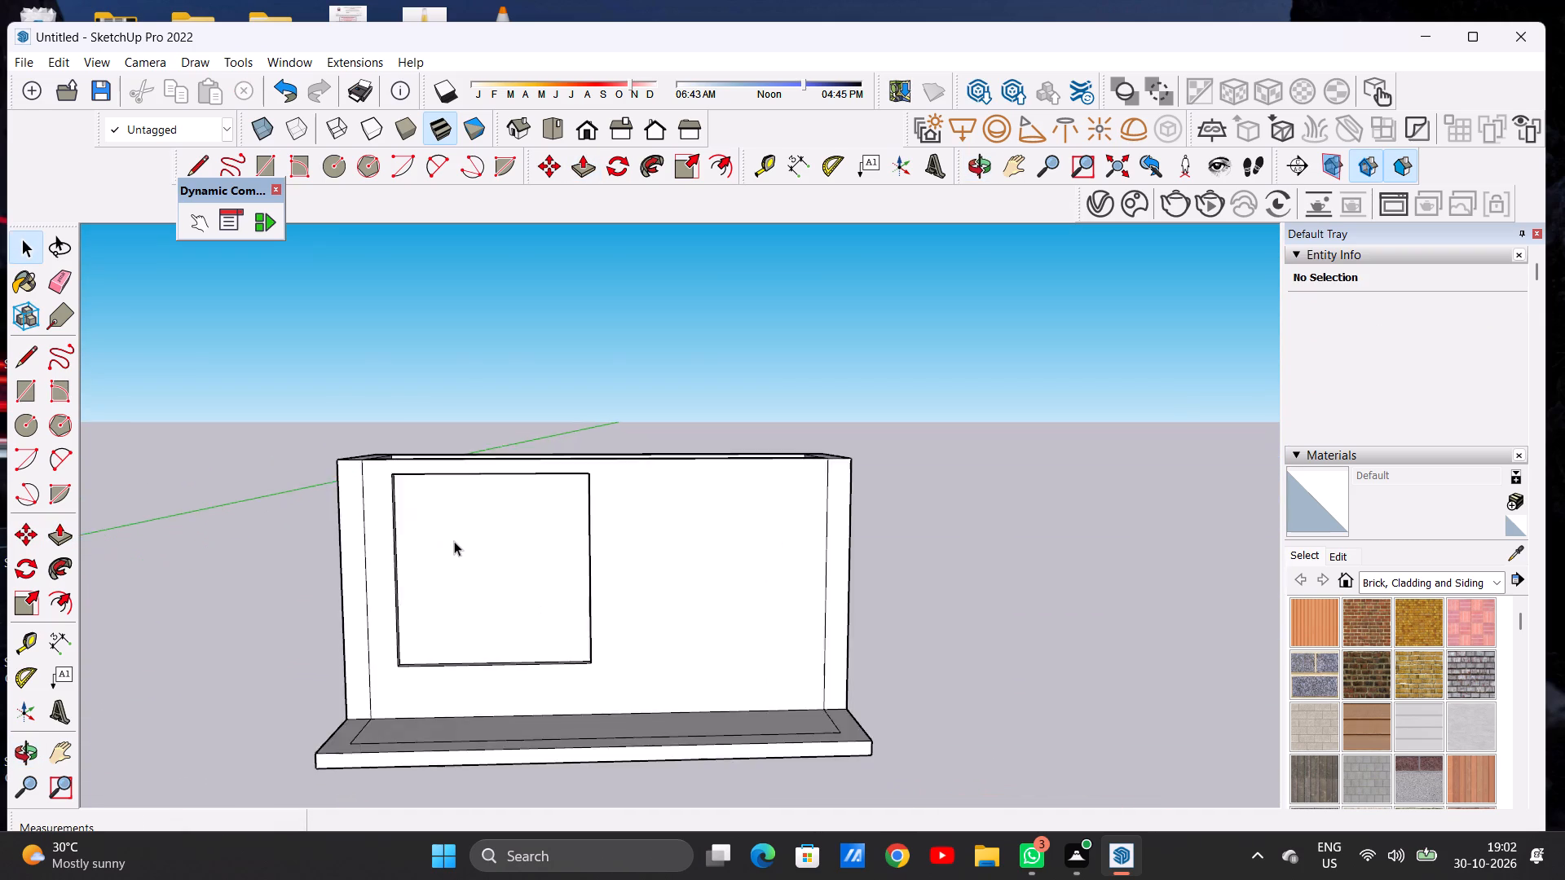
pyautogui.scroll(8, 454, 541)
pyautogui.scroll(-6, 492, 542)
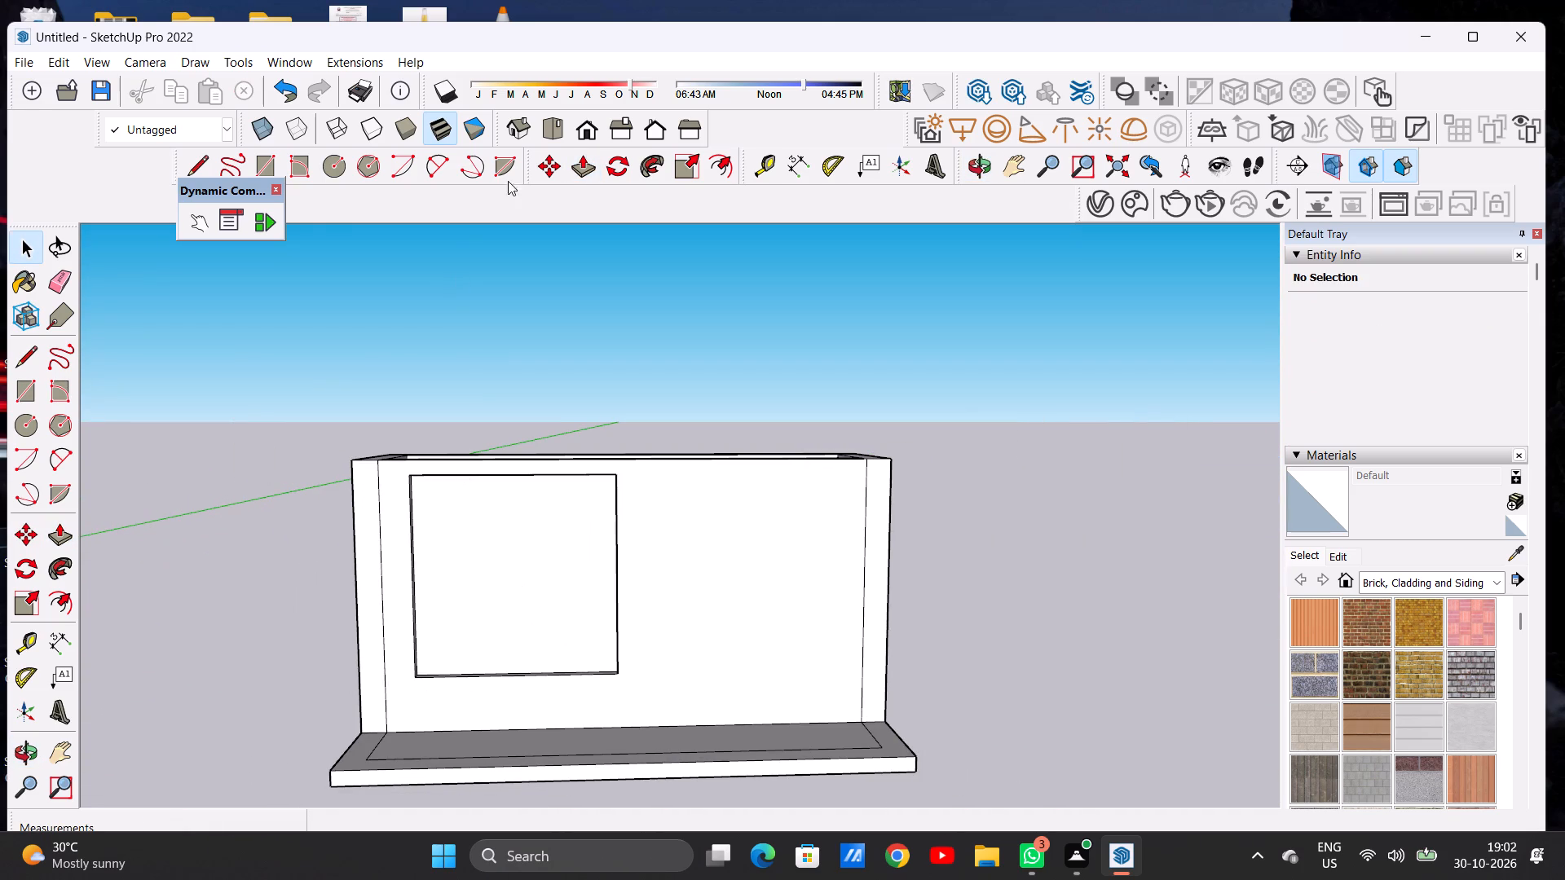
pyautogui.click(578, 129)
pyautogui.scroll(-4, 560, 467)
pyautogui.scroll(1, 583, 447)
pyautogui.scroll(-1, 583, 447)
pyautogui.scroll(7, 583, 447)
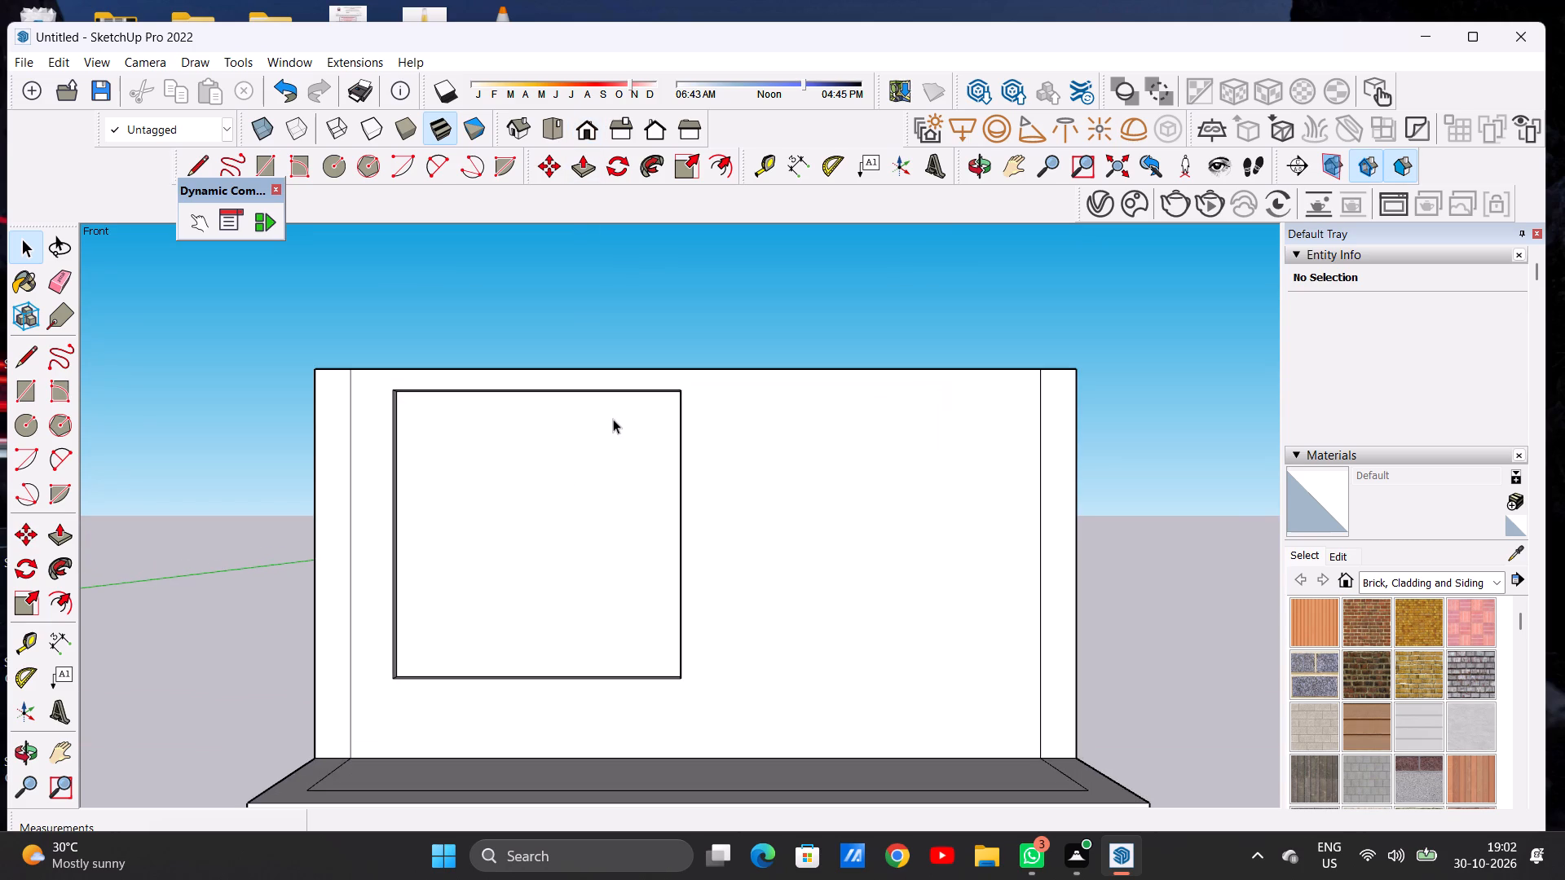
pyautogui.write('OF')
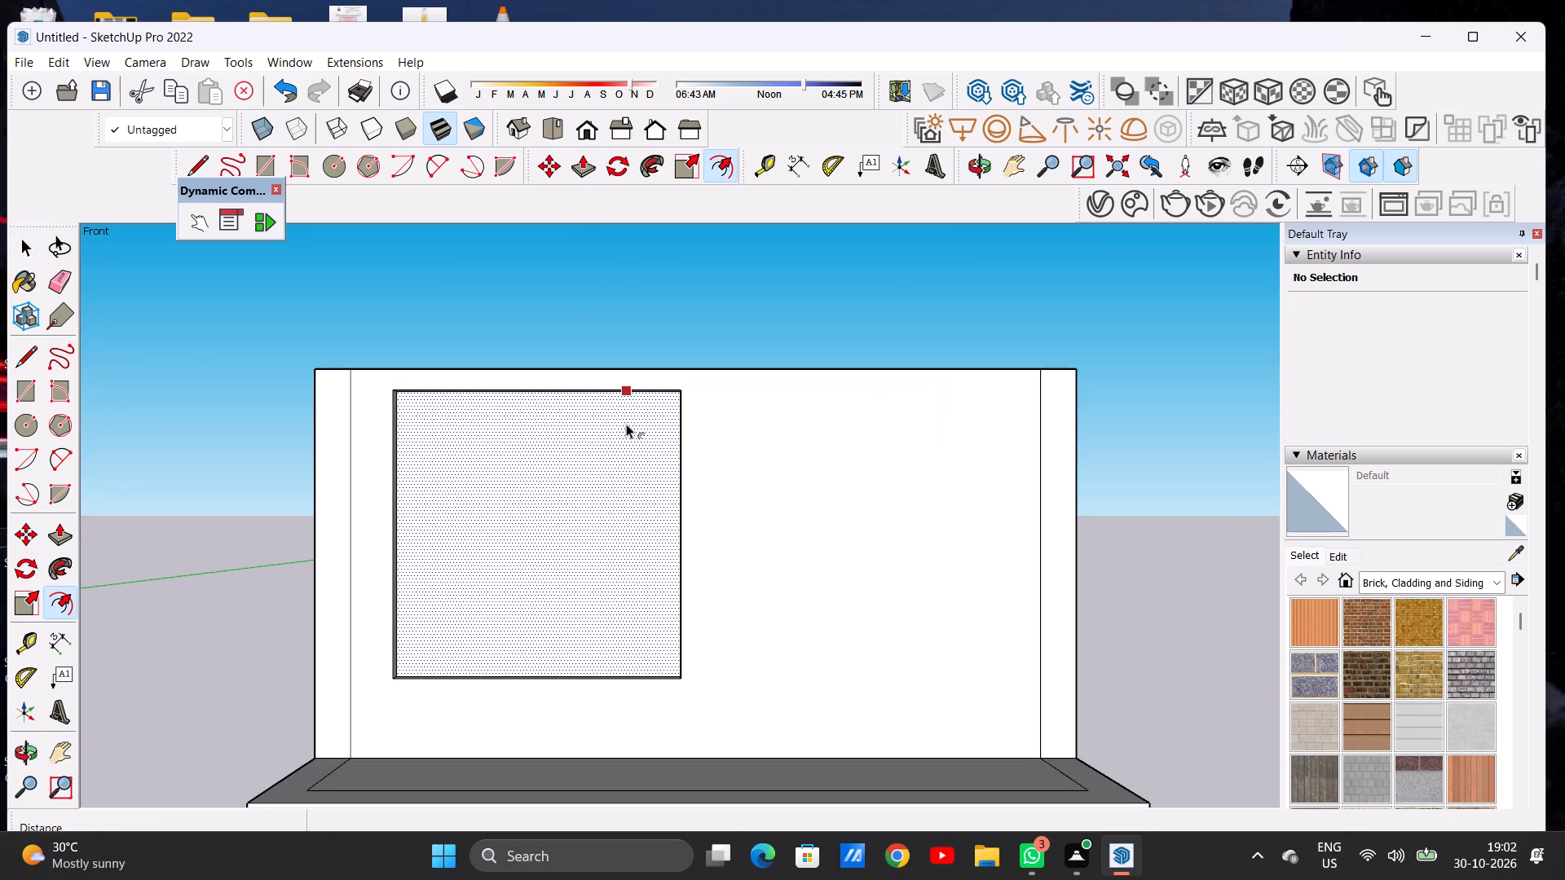
pyautogui.click(474, 426)
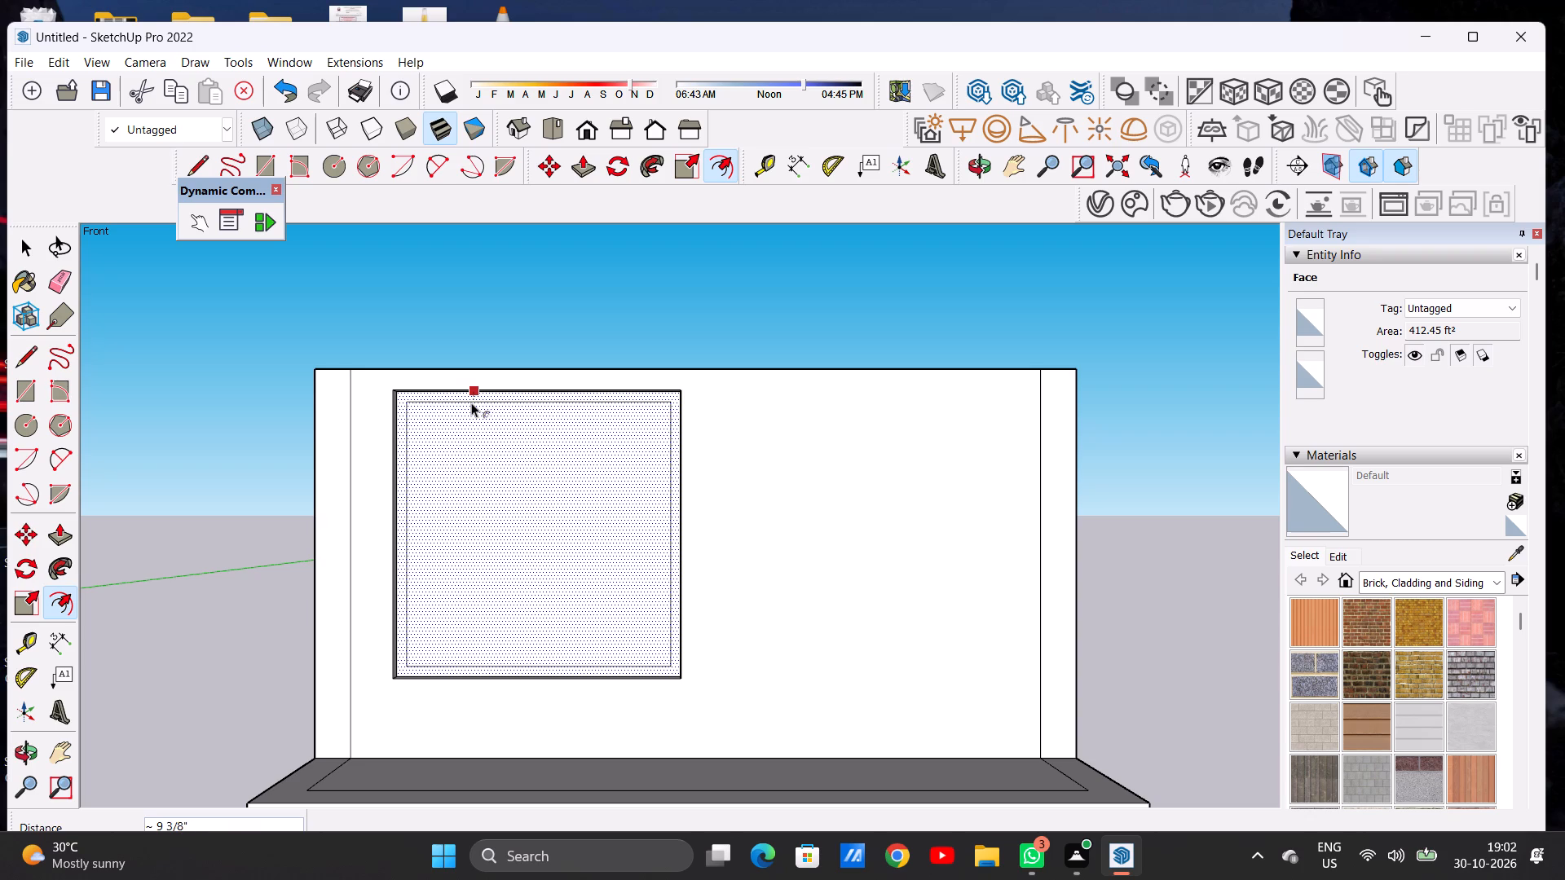
pyautogui.click(471, 405)
pyautogui.press('space')
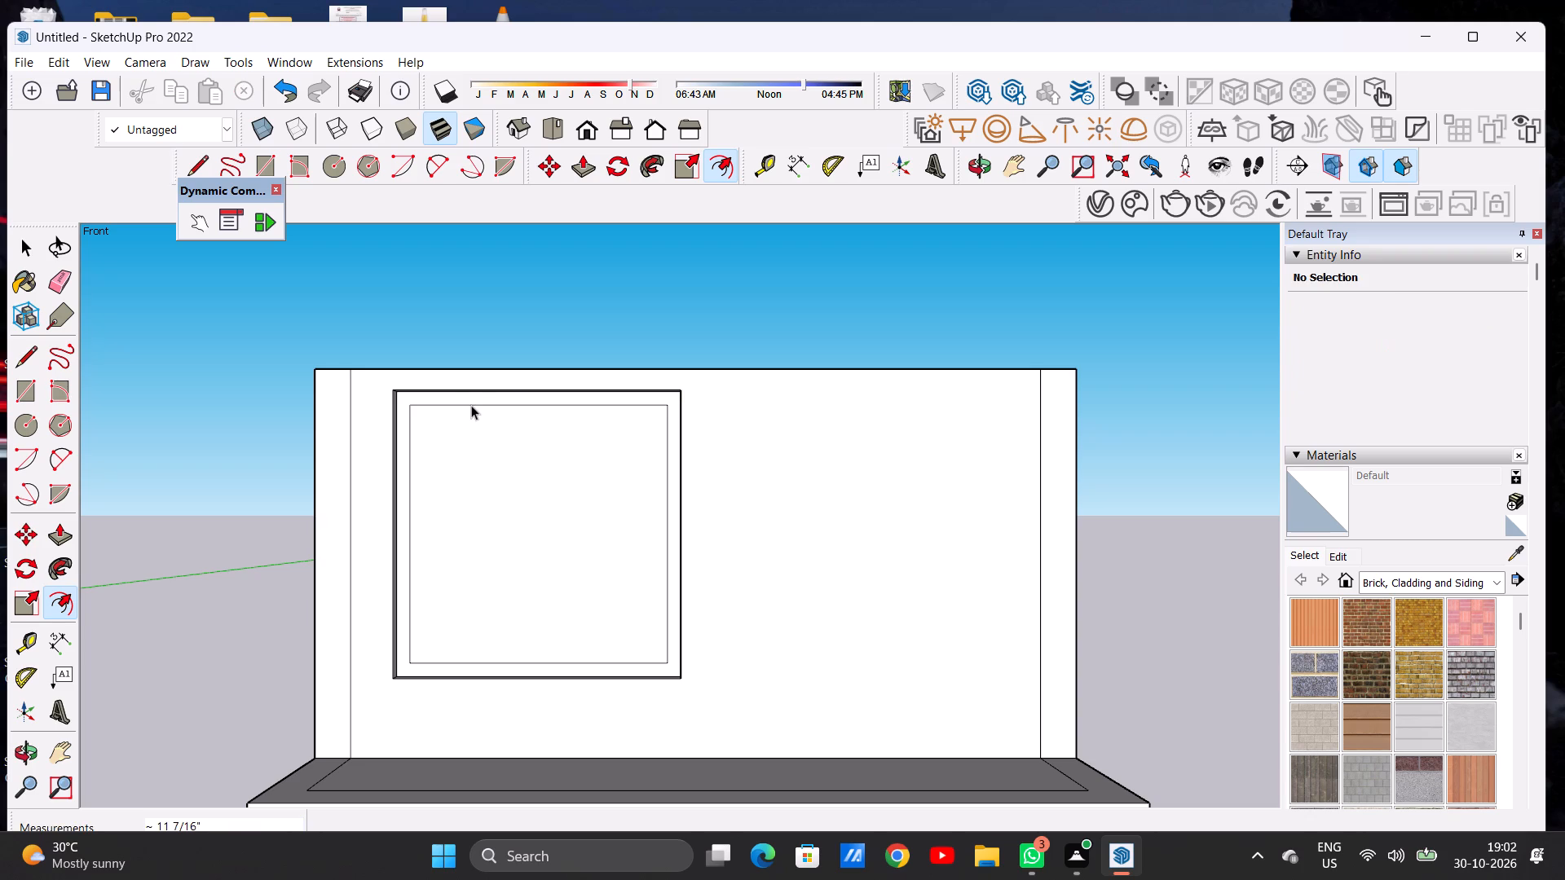
# Draw two closely spaced horizontal lines about 18' 4" long across the inset outline, near its top.
pyautogui.write('L')
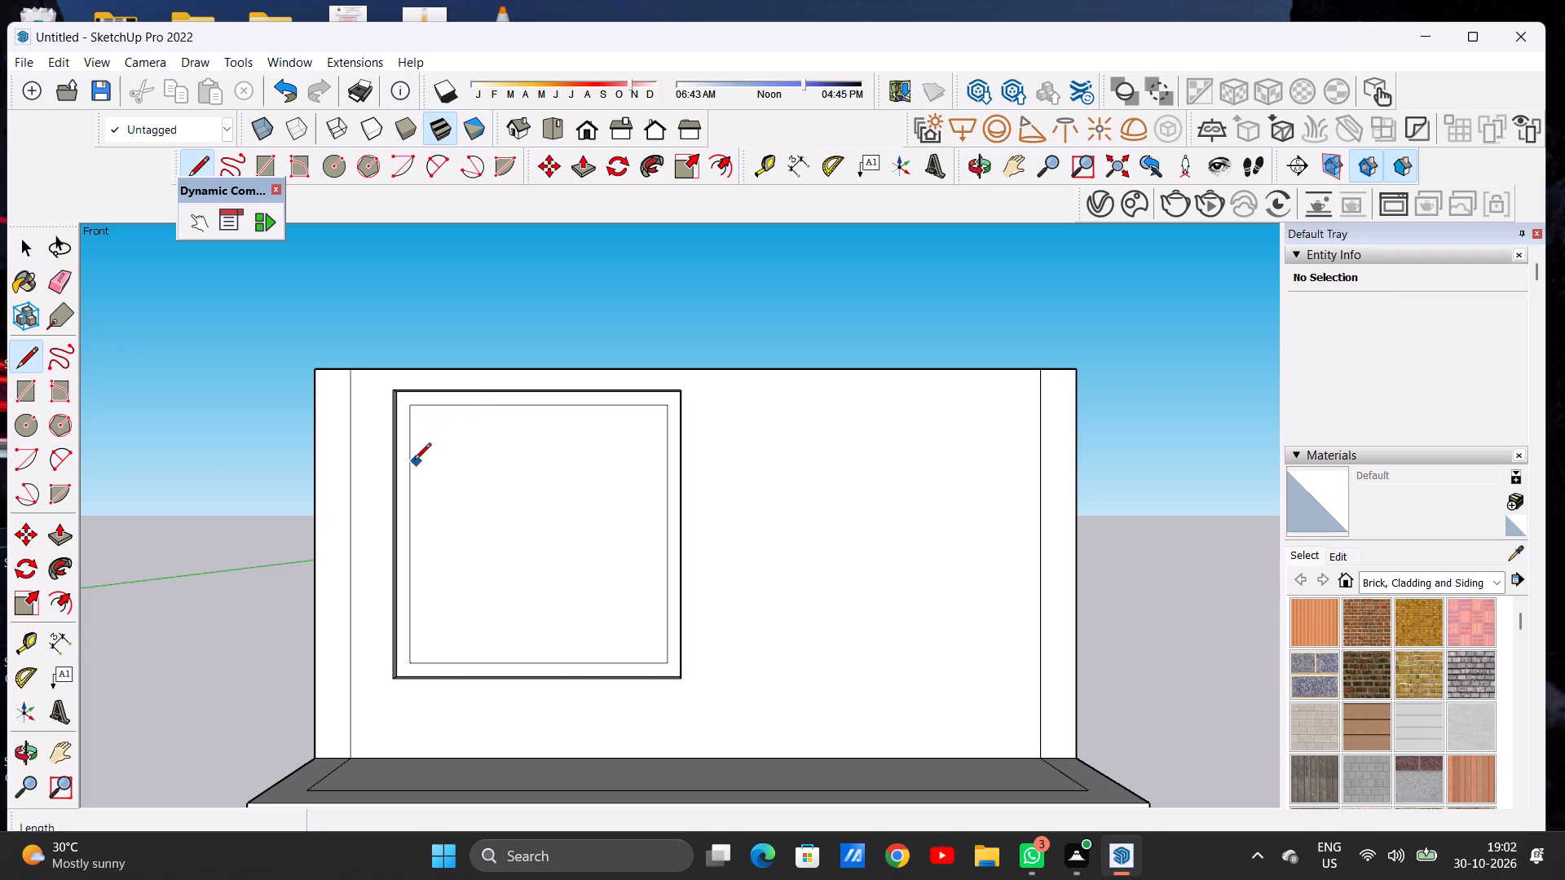
pyautogui.click(413, 445)
pyautogui.click(665, 439)
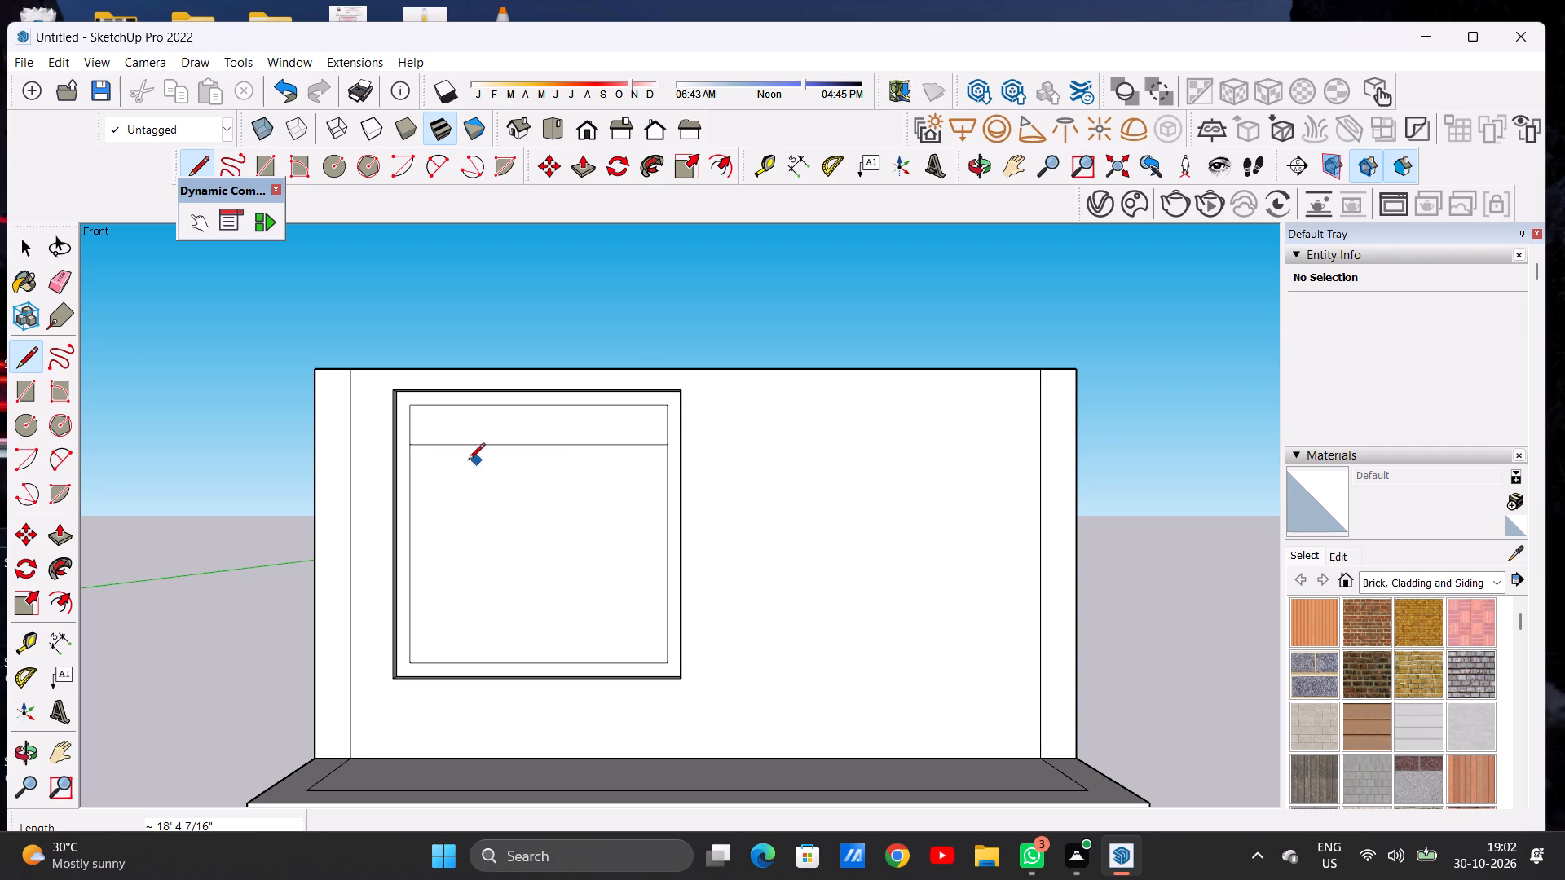
pyautogui.click(411, 458)
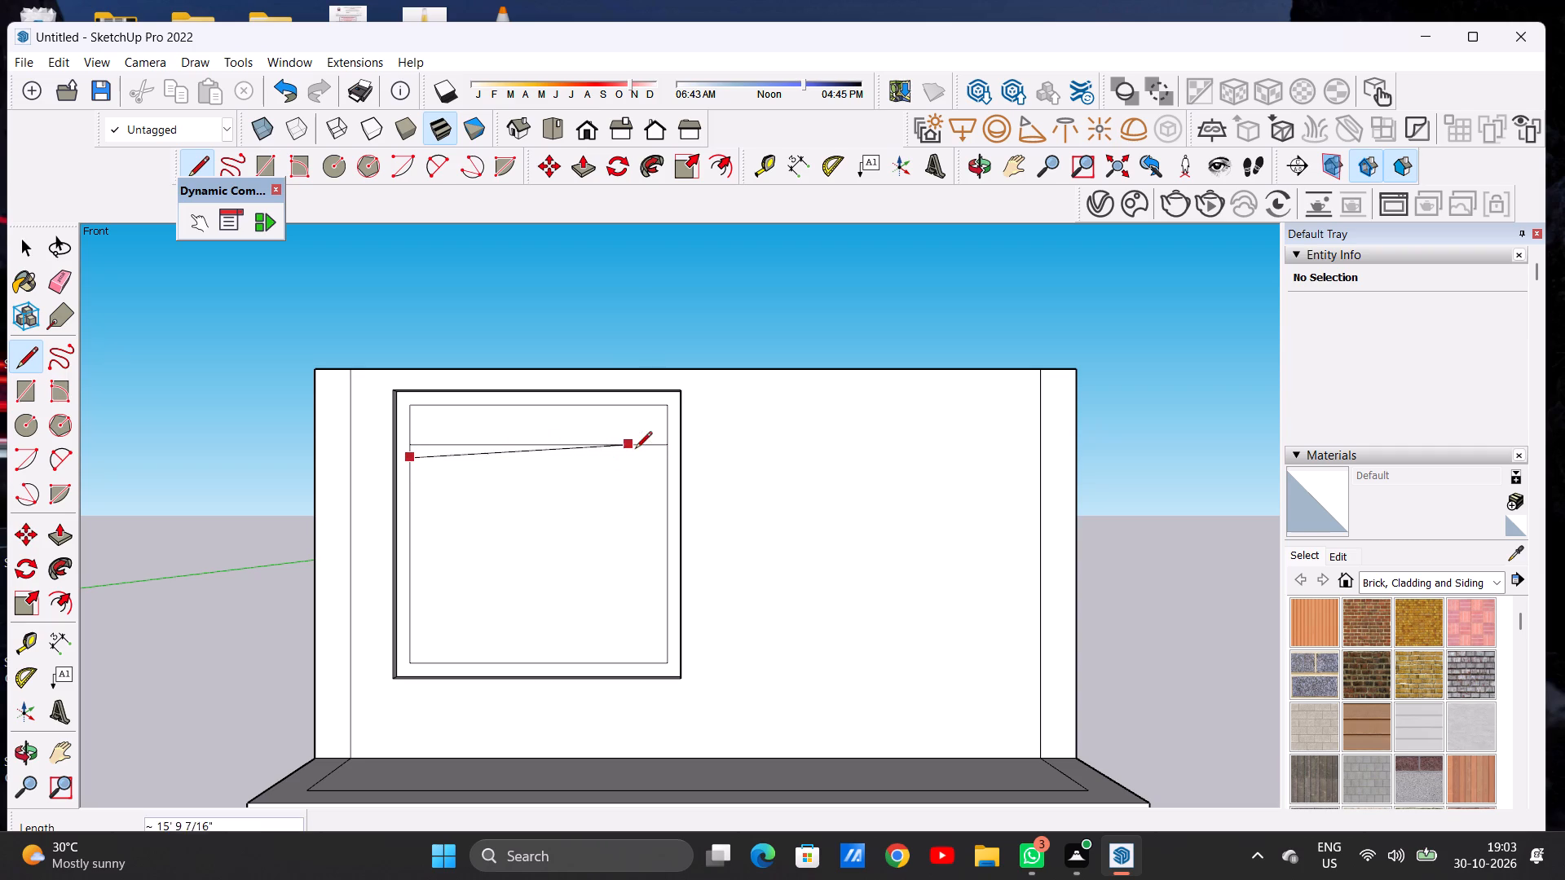
pyautogui.click(665, 456)
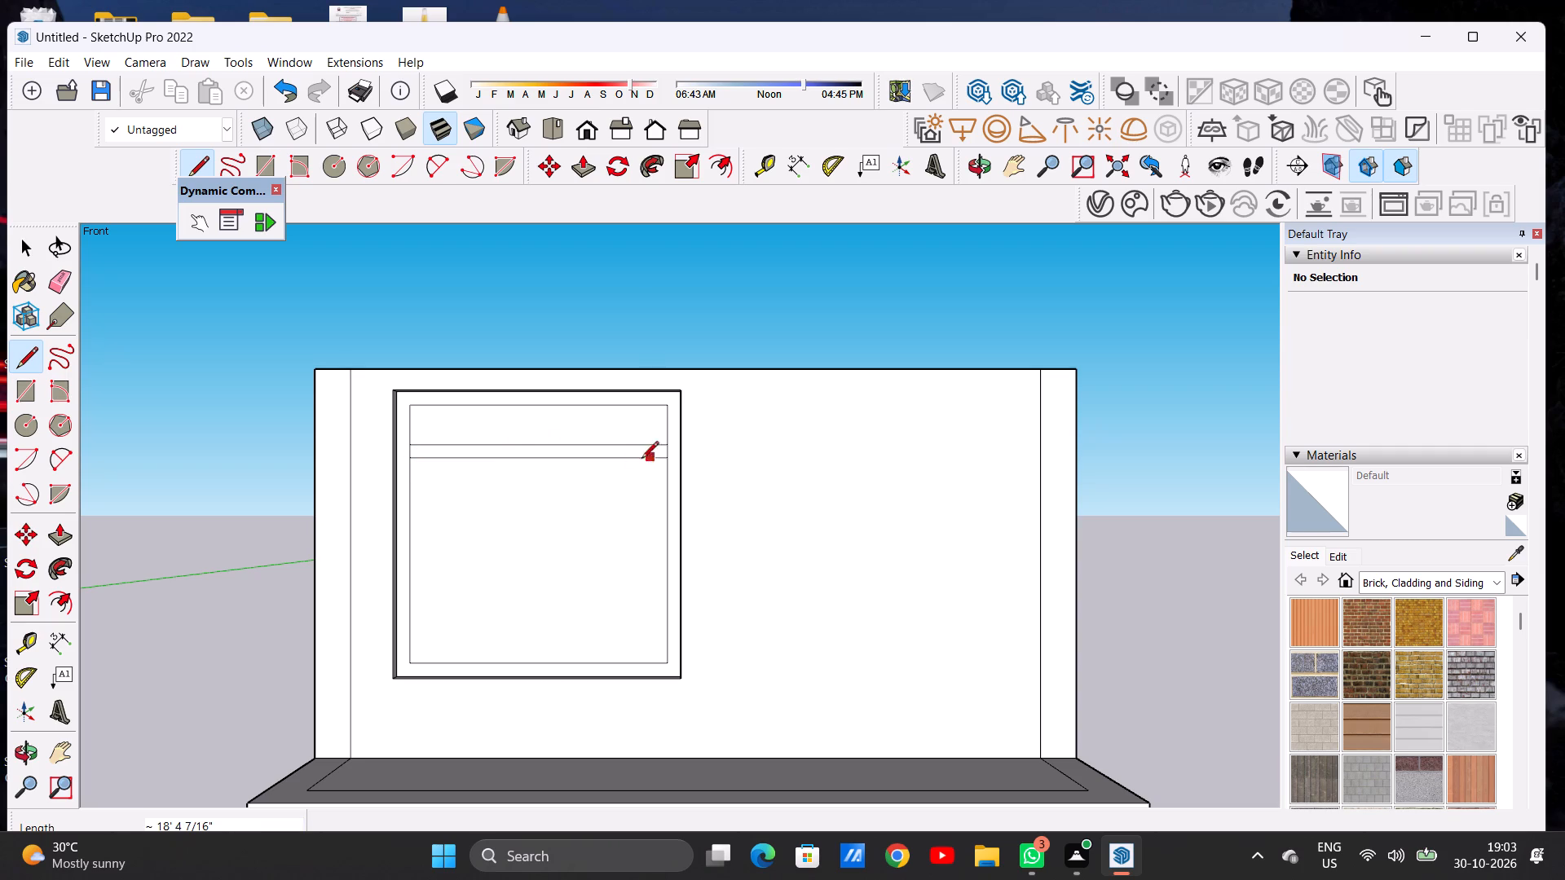
# Draw two closely spaced vertical lines about 14' 8" long from the lower horizontal line to the inset's bottom edge, left of centre.
pyautogui.click(480, 463)
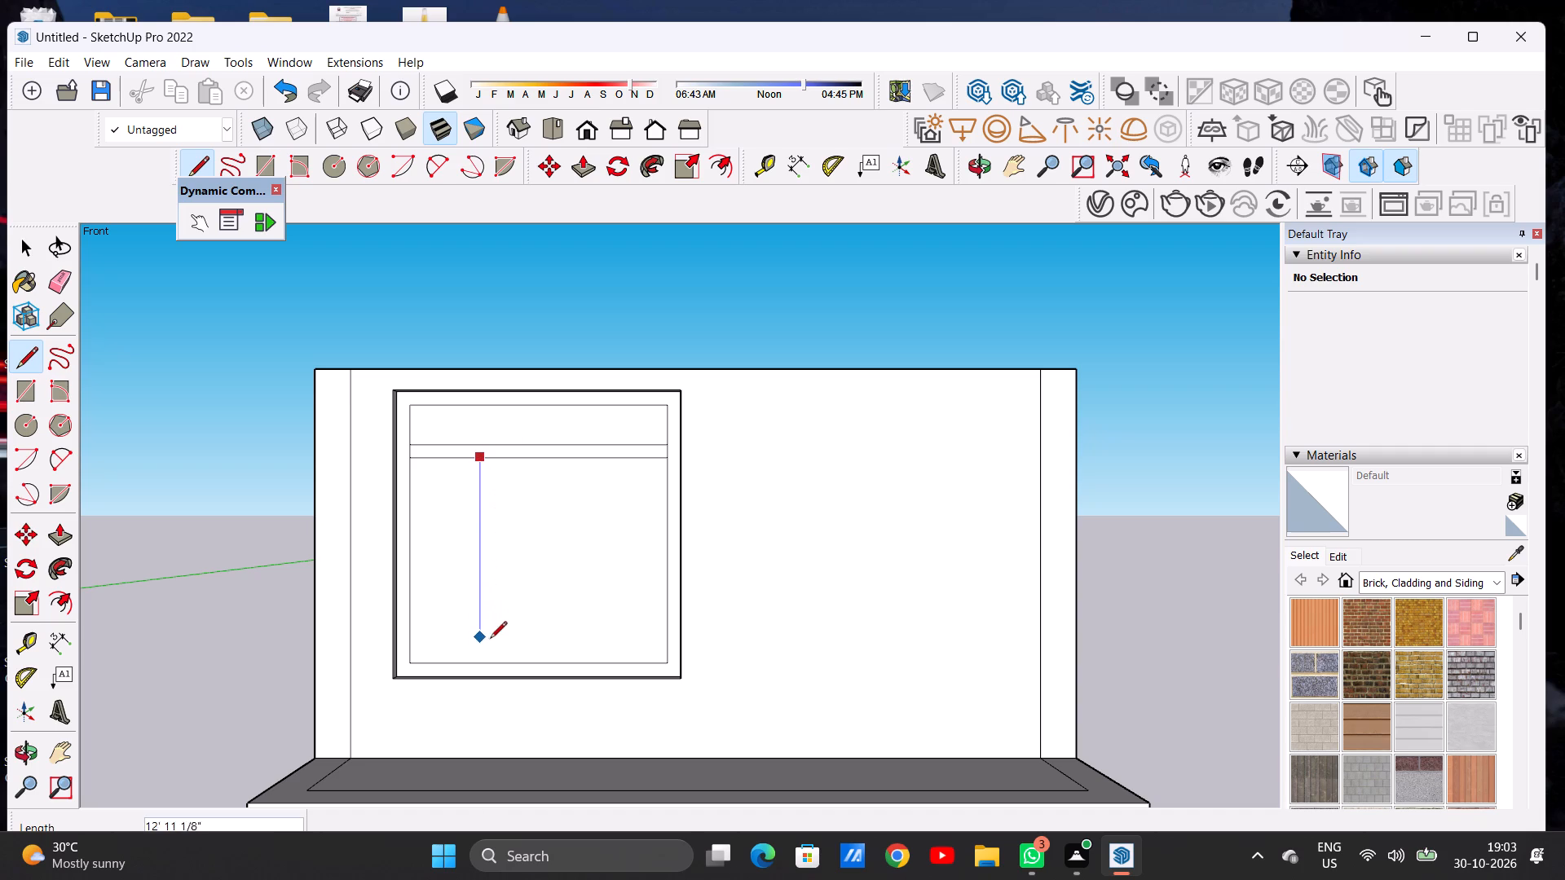
pyautogui.click(483, 659)
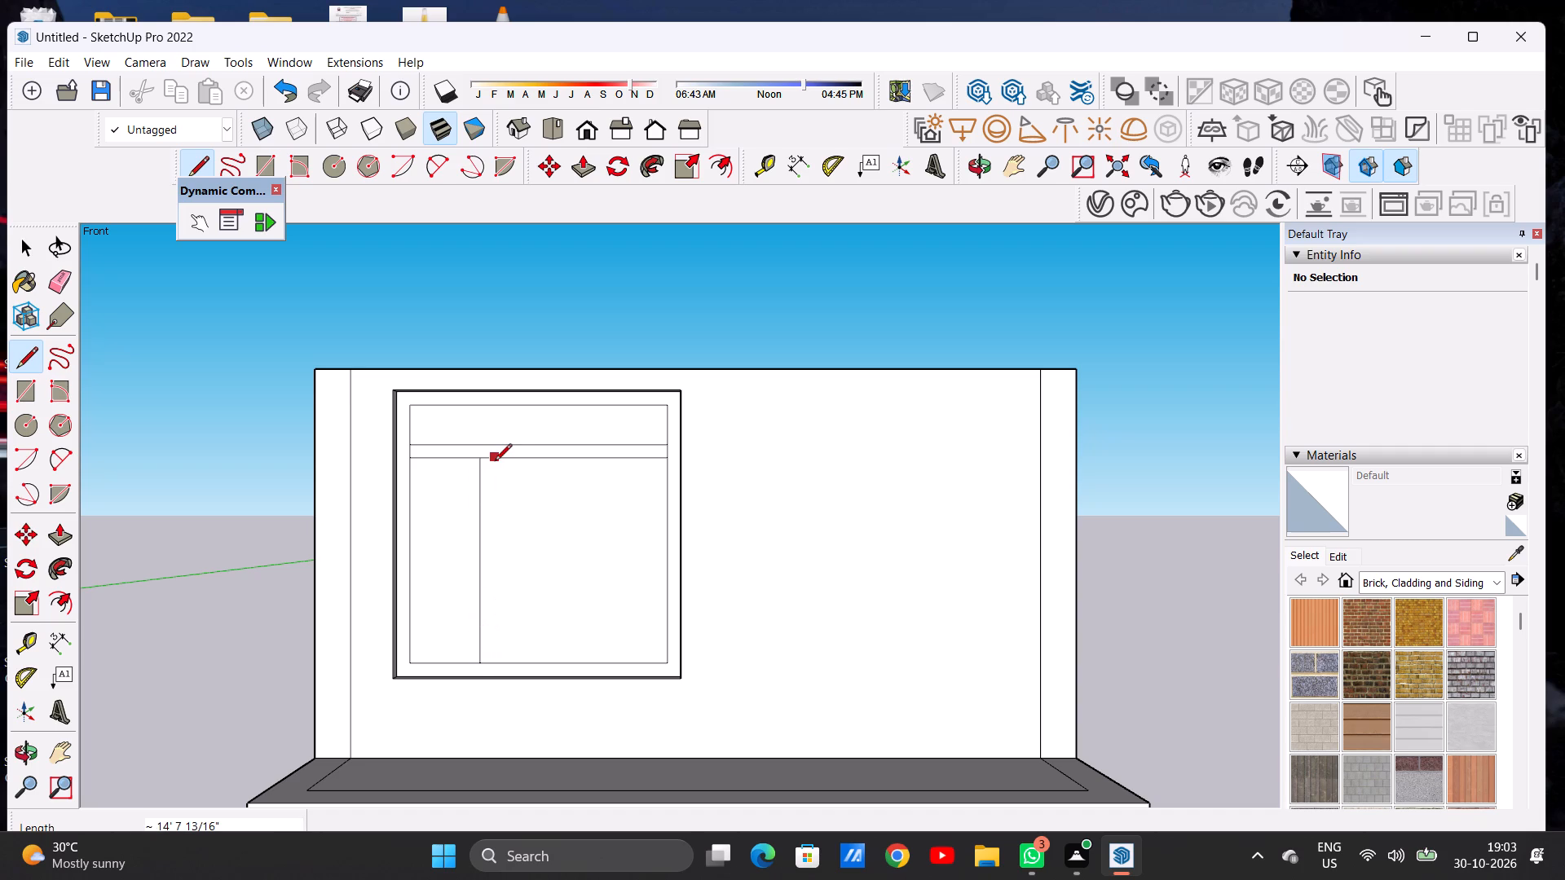
pyautogui.click(492, 459)
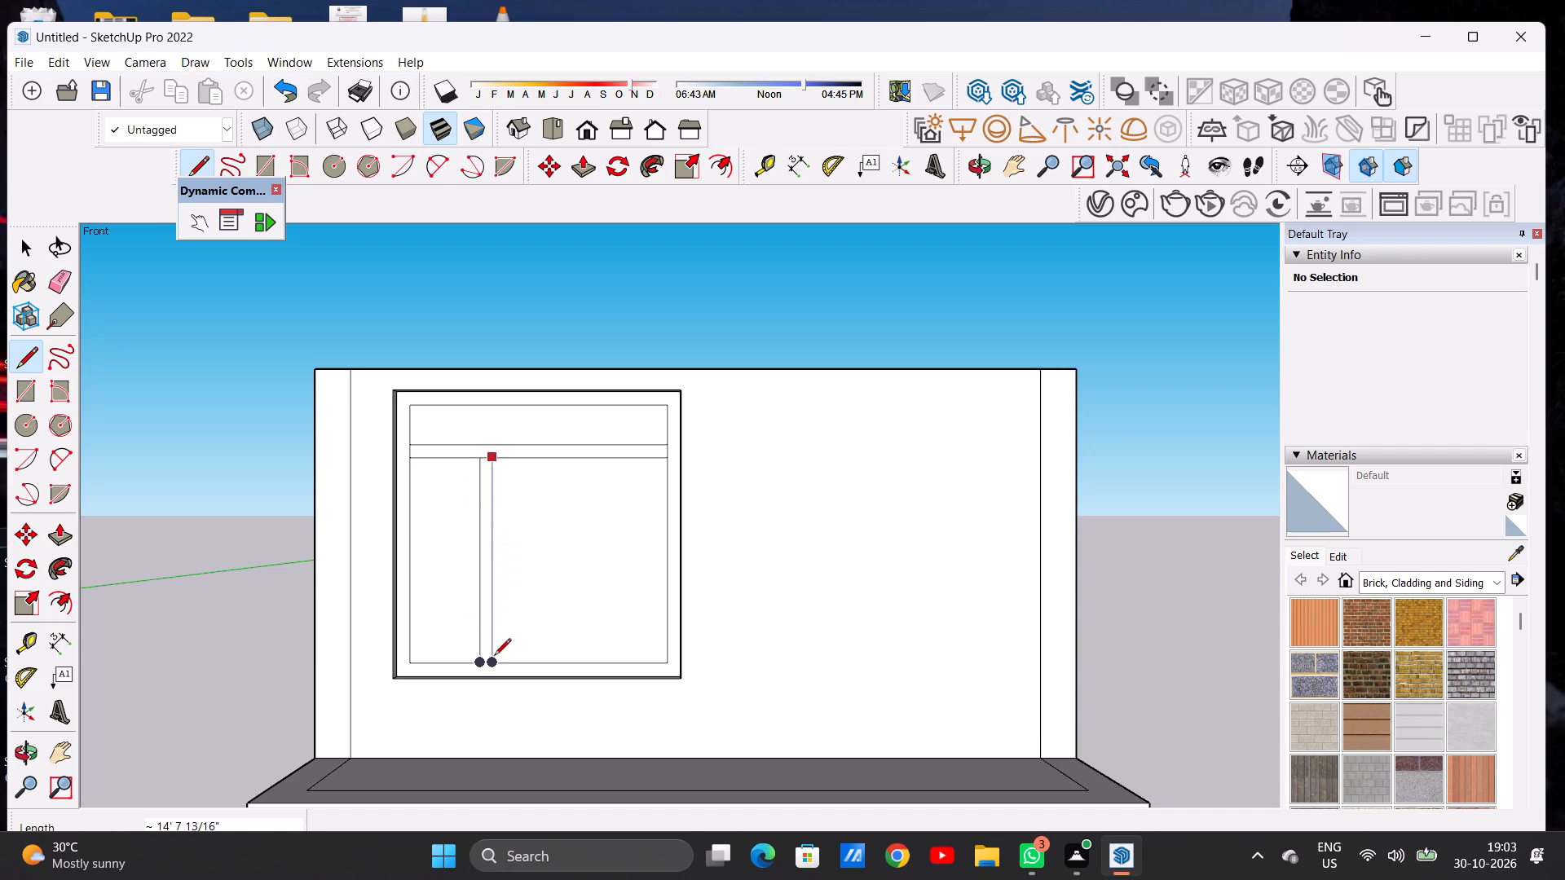
pyautogui.click(494, 657)
pyautogui.press('space')
# Draw a tall rectangle about 9' 10" by 3' 3" inside the wide lower panel, near the vertical divider.
pyautogui.scroll(-6, 471, 625)
pyautogui.scroll(10, 527, 607)
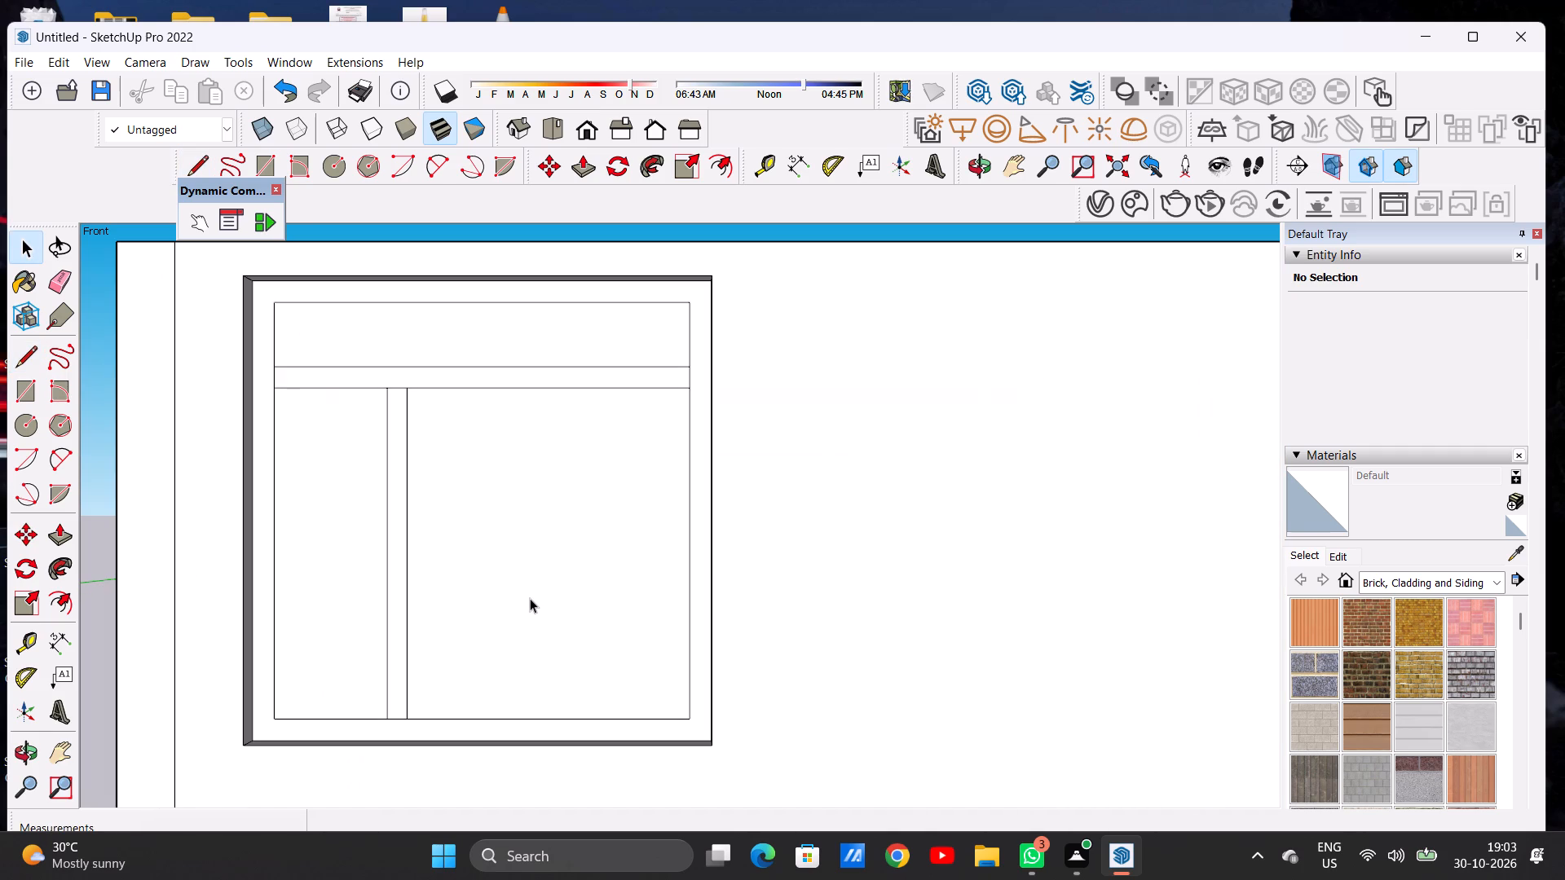
pyautogui.scroll(-4, 544, 551)
pyautogui.moveTo(555, 548); pyautogui.dragTo(548, 580, button='middle')
pyautogui.scroll(3, 548, 578)
pyautogui.moveTo(548, 578); pyautogui.dragTo(547, 561, button='middle')
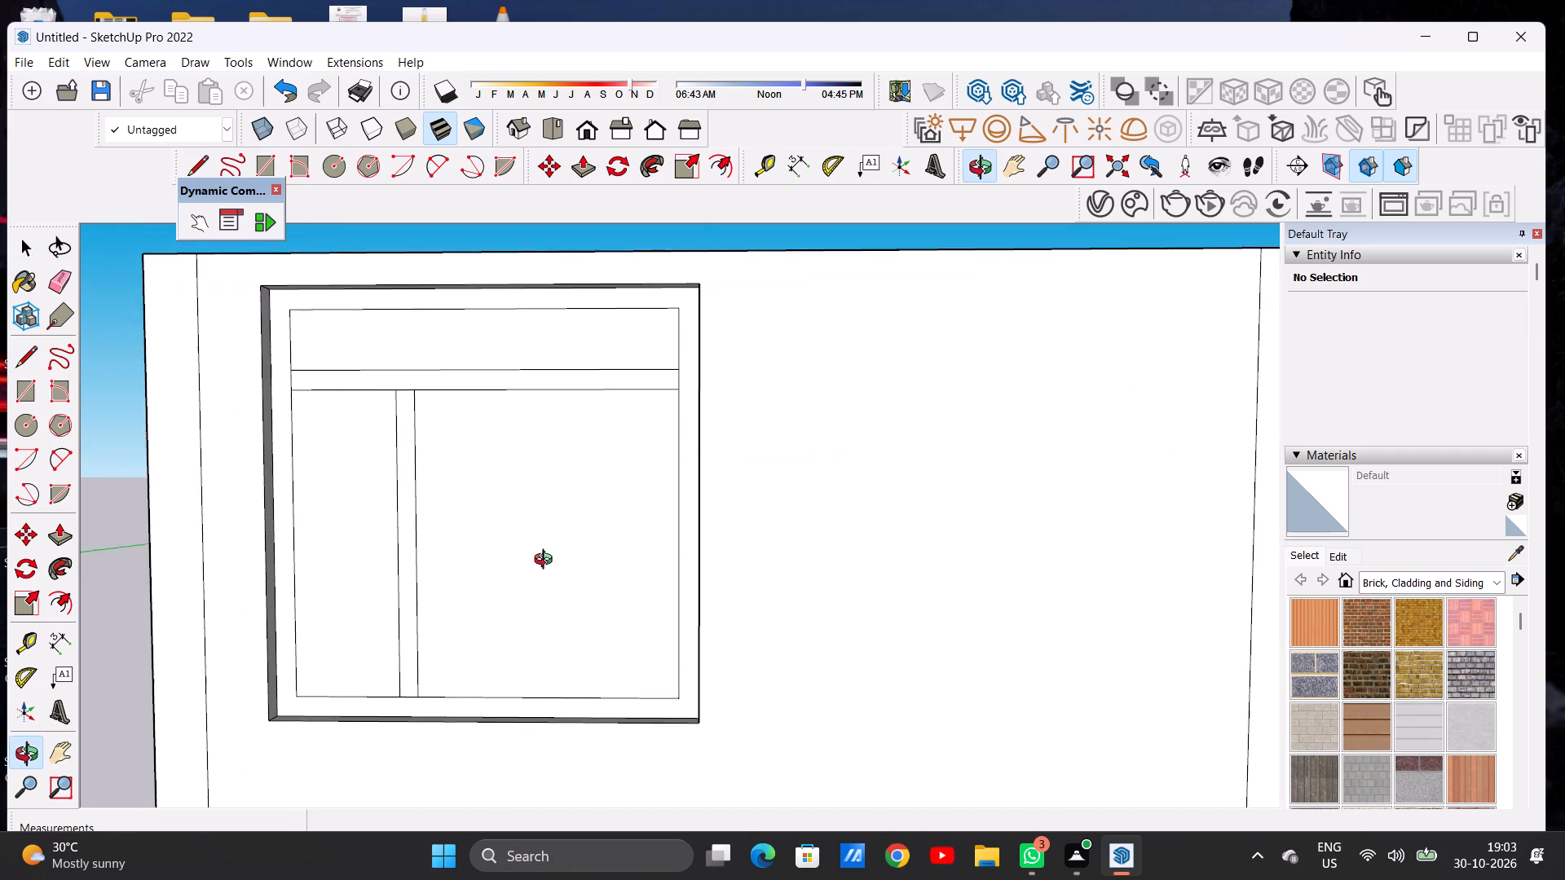
pyautogui.moveTo(547, 561); pyautogui.dragTo(547, 553, button='middle')
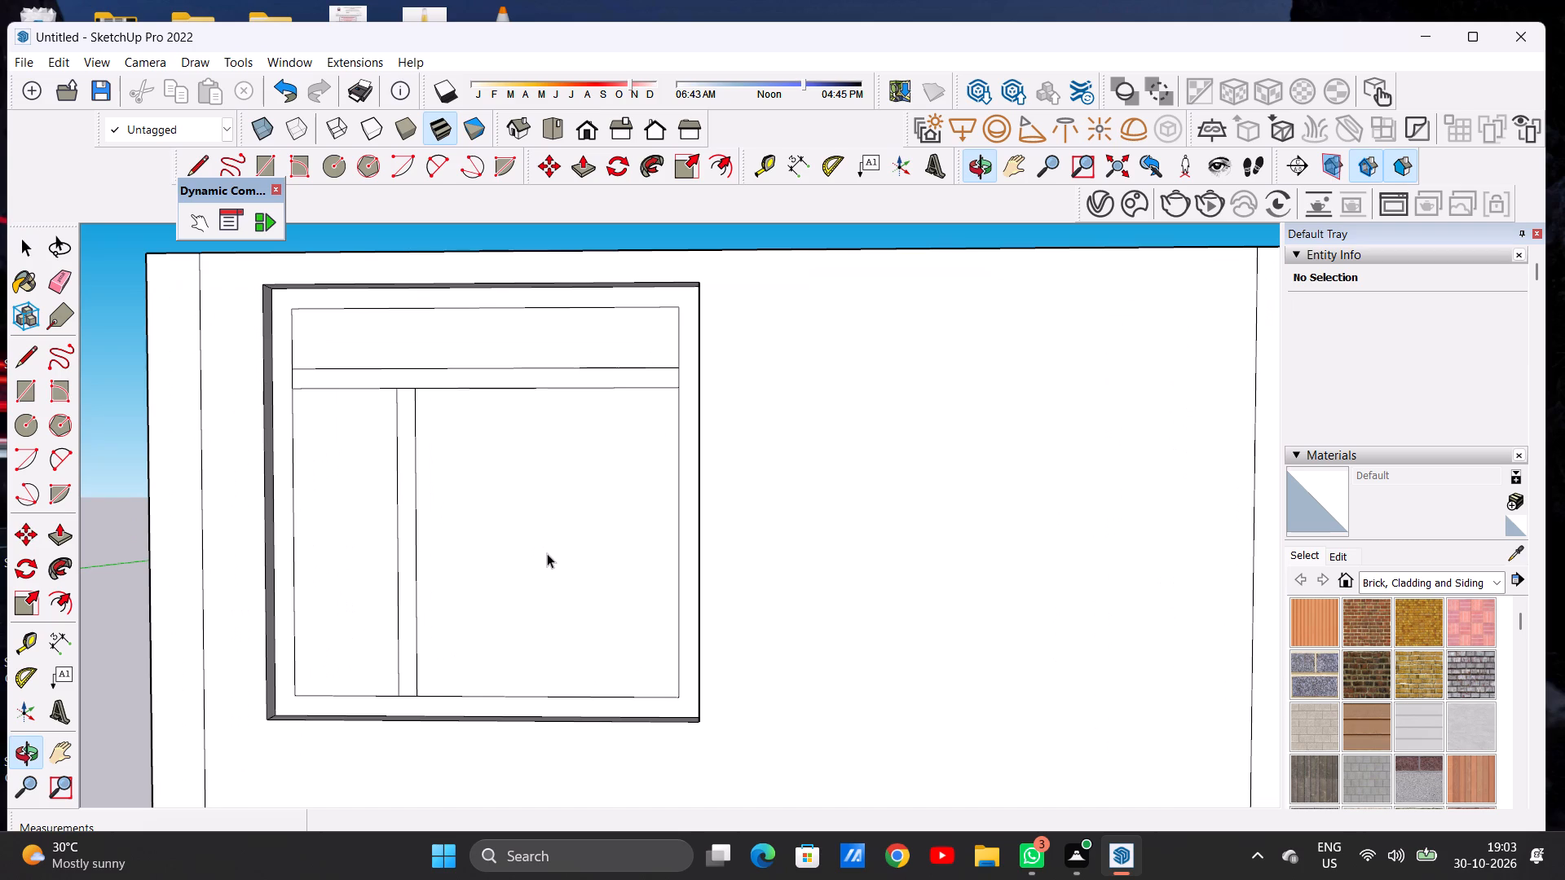
pyautogui.scroll(-3, 488, 499)
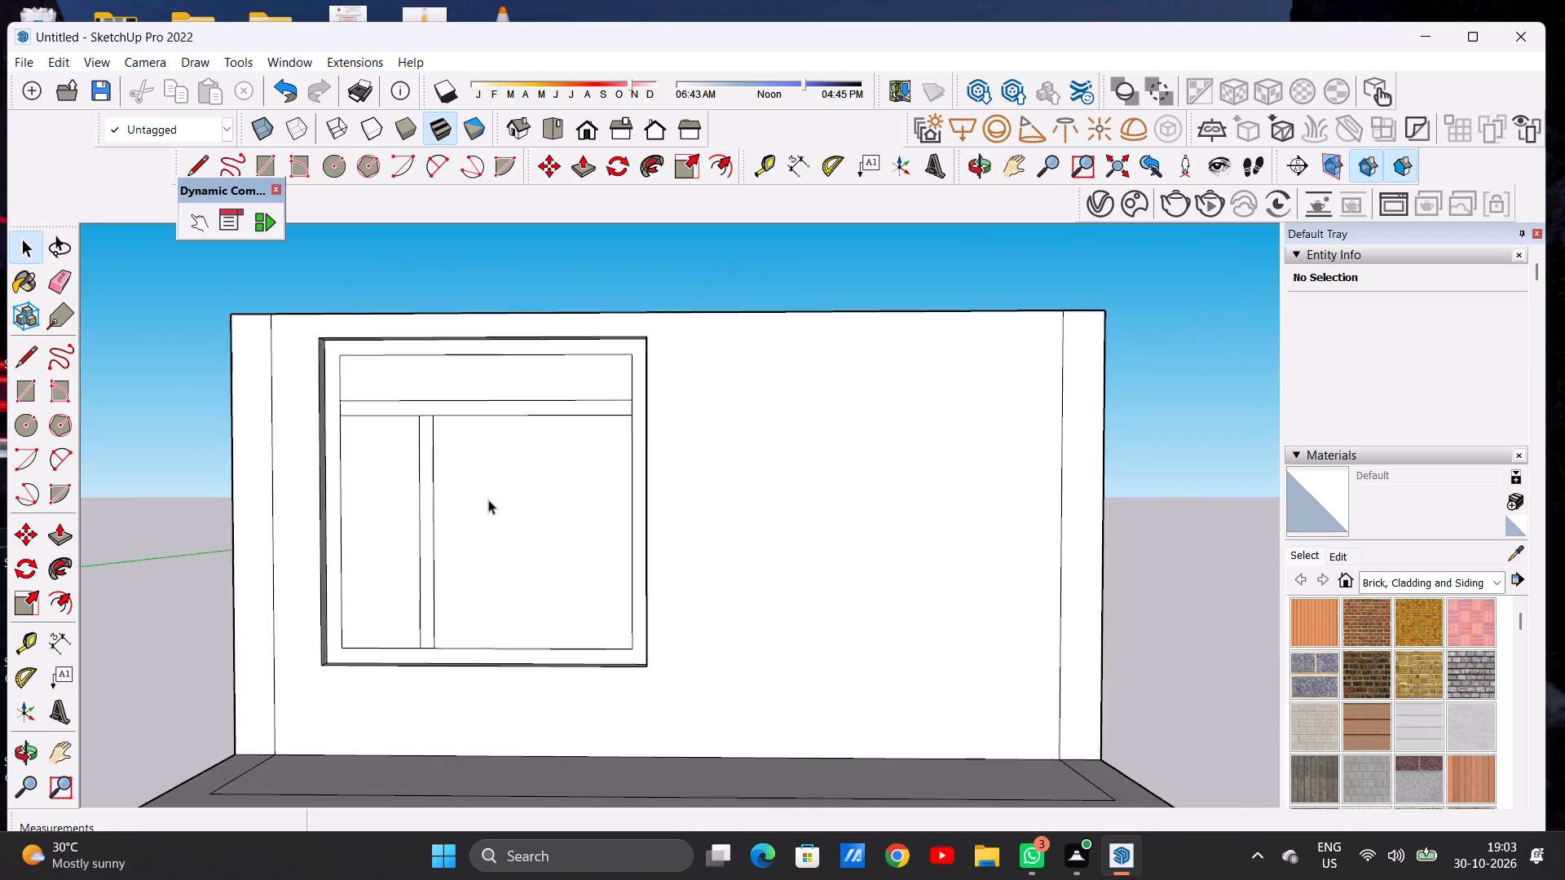
pyautogui.scroll(4, 490, 499)
pyautogui.scroll(-1, 492, 499)
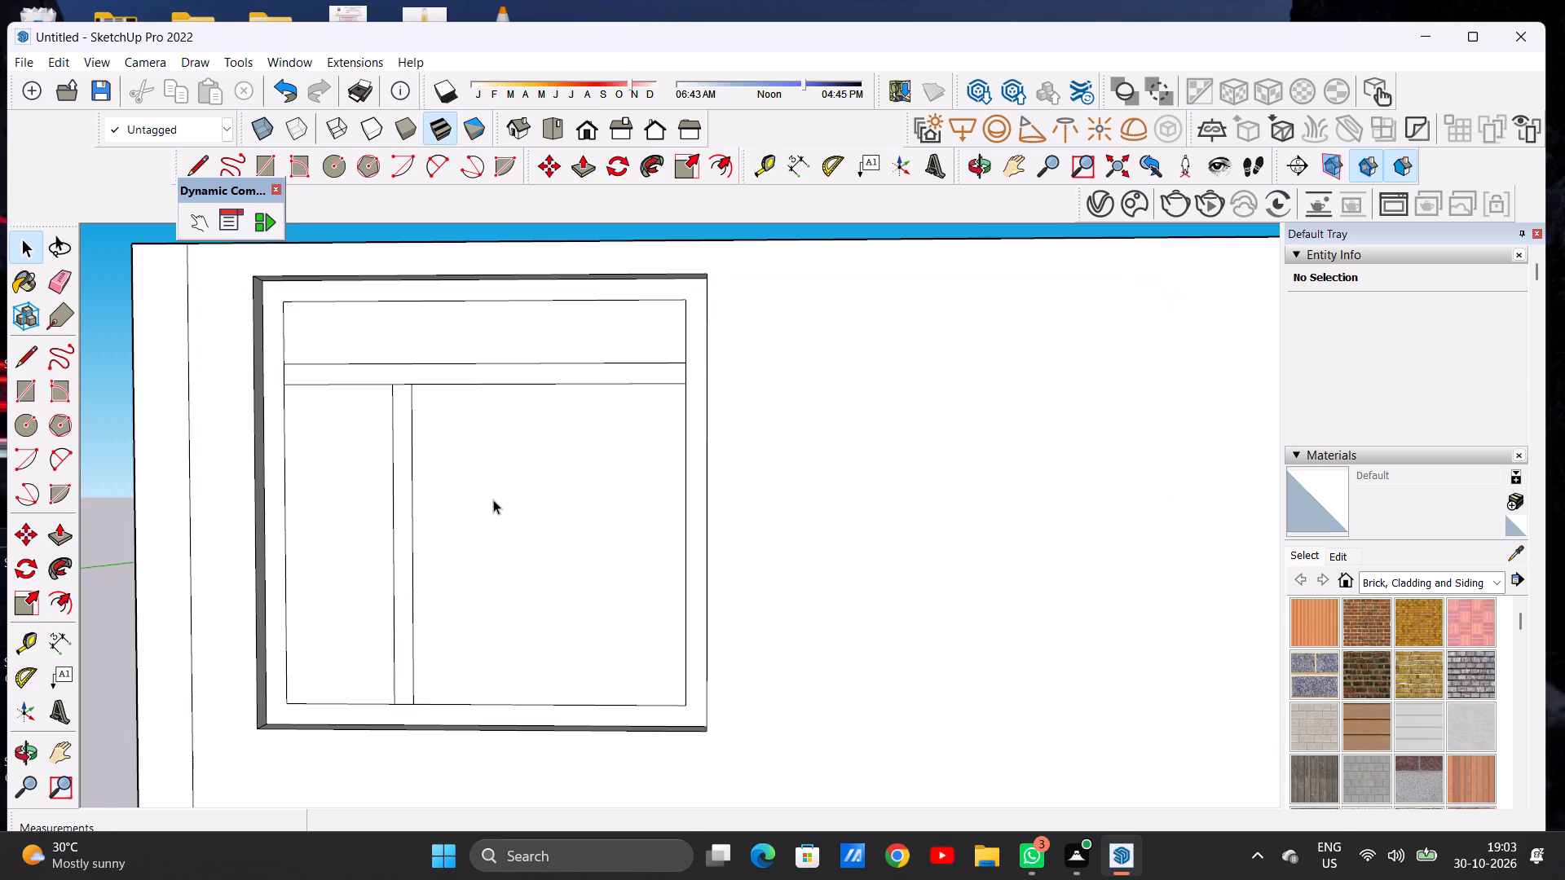
pyautogui.press('r')
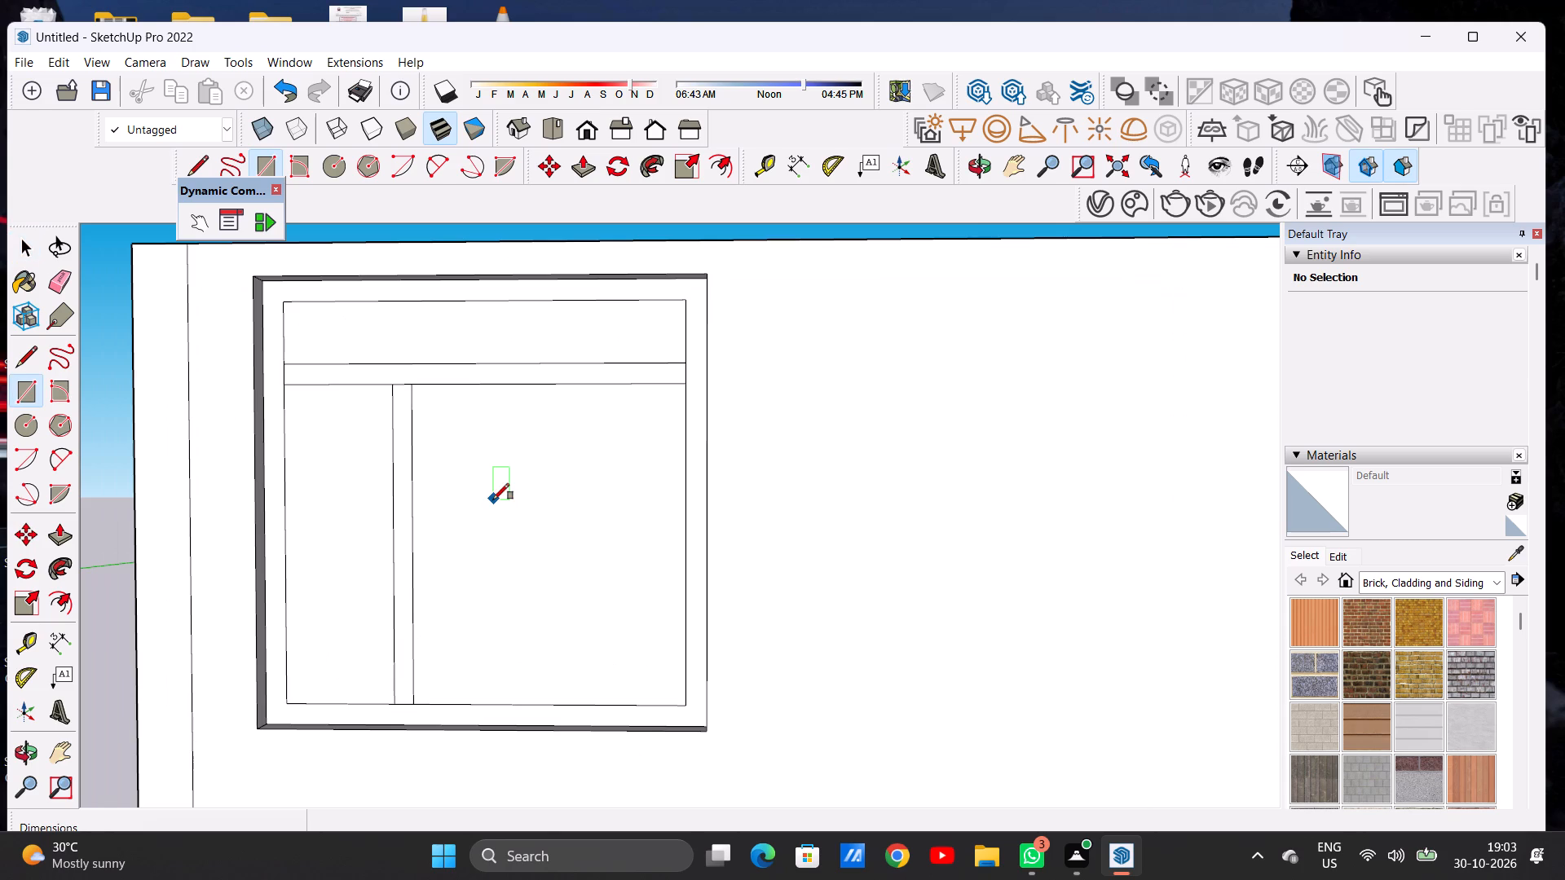
pyautogui.click(432, 427)
pyautogui.click(516, 429)
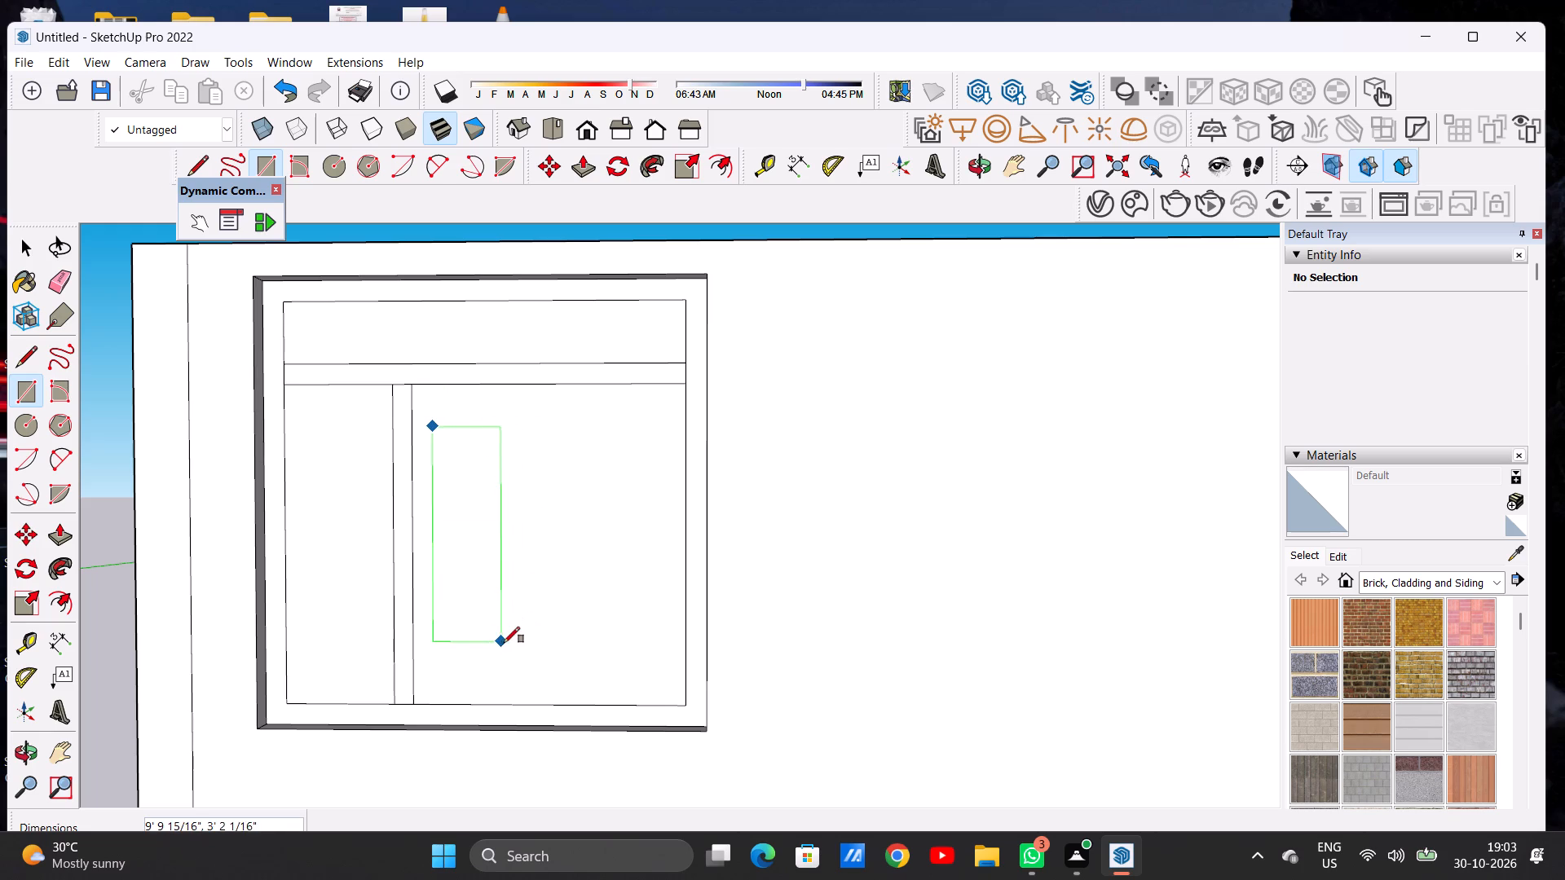
pyautogui.click(504, 643)
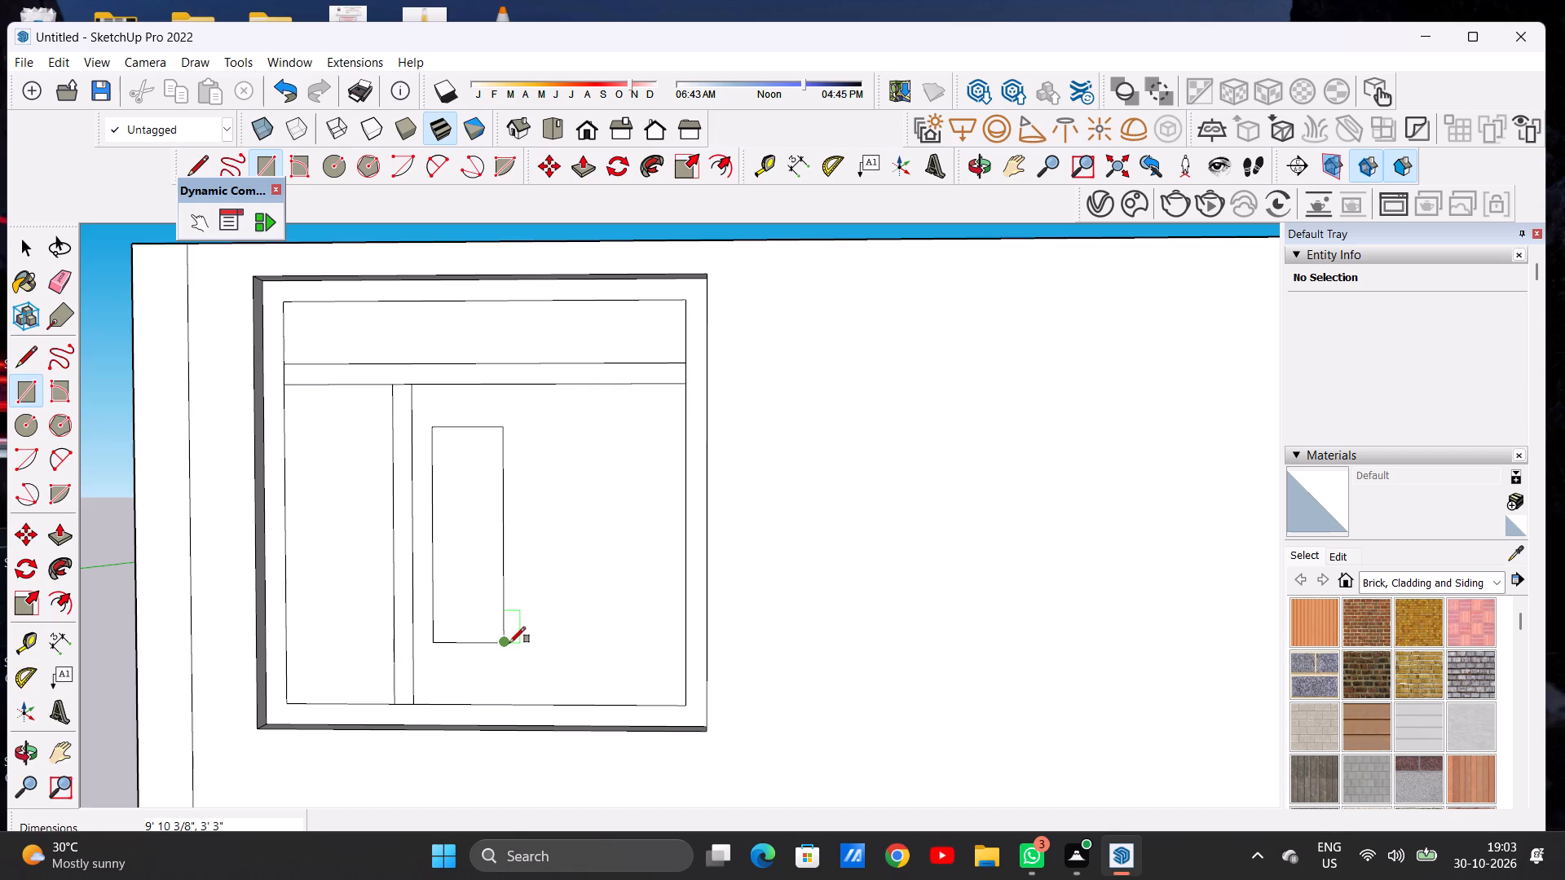
pyautogui.press('space')
# Copy the tall rectangle with its edges about 6' 10" horizontally toward the panel's right edge.
pyautogui.doubleClick(474, 606)
pyautogui.press('m')
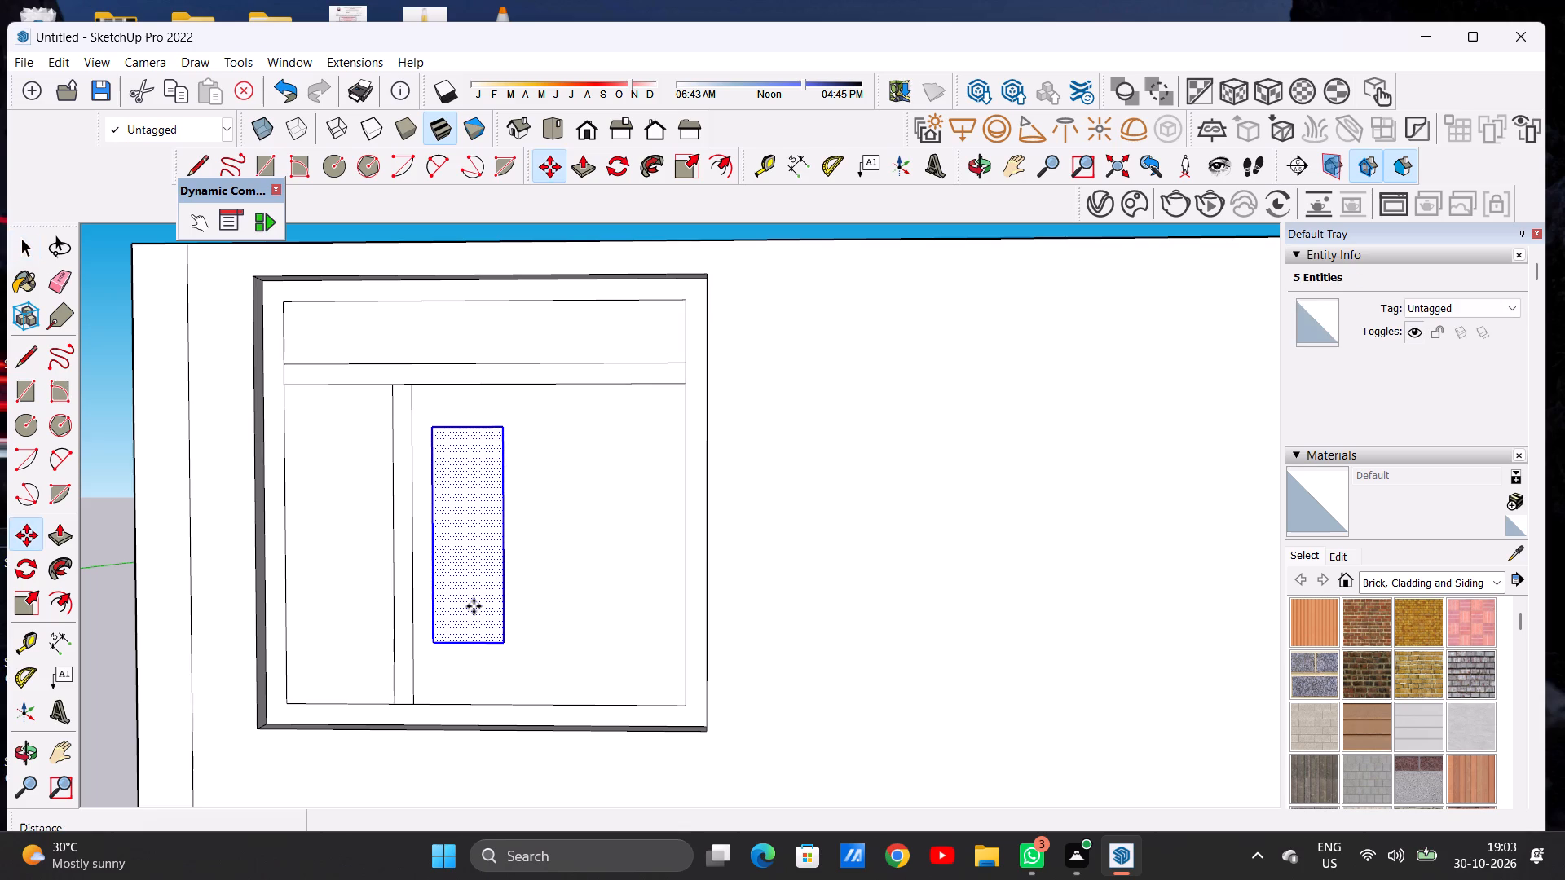
pyautogui.click(505, 645)
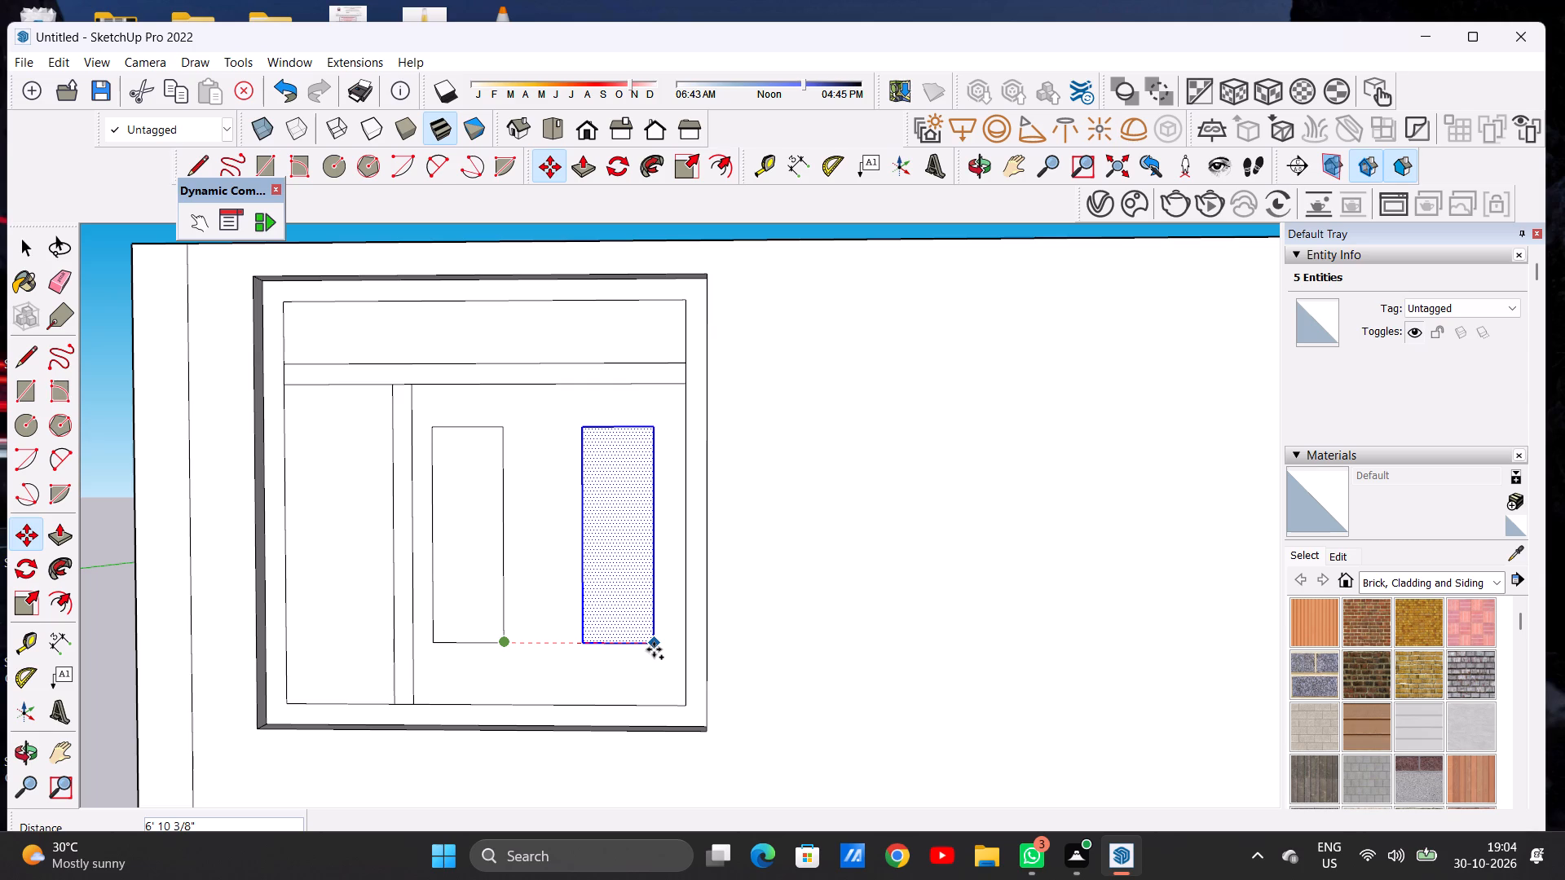
pyautogui.click(654, 649)
pyautogui.press('space')
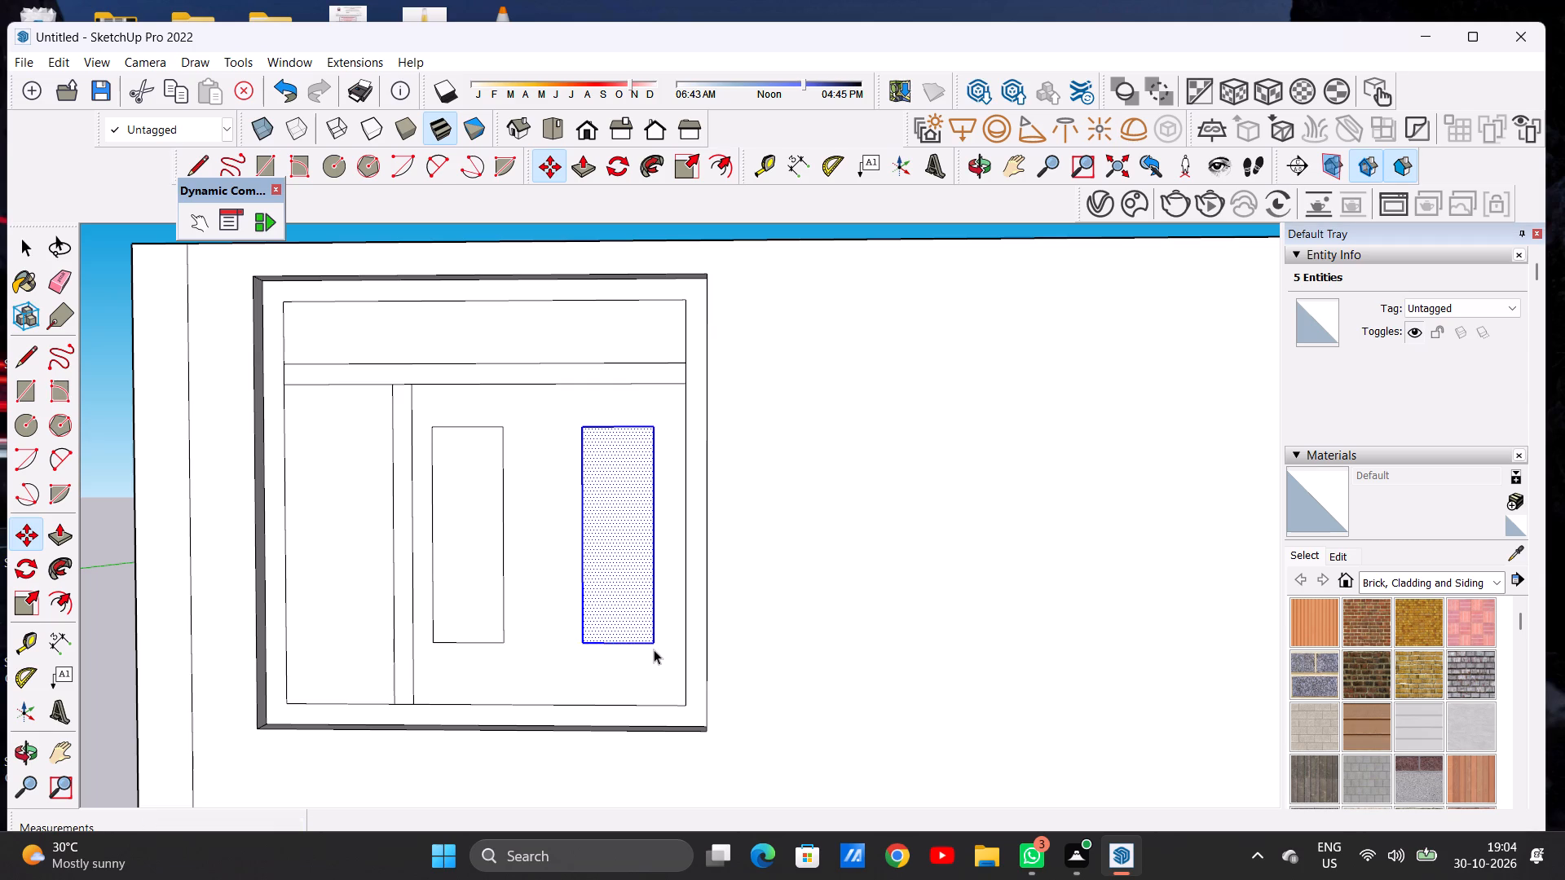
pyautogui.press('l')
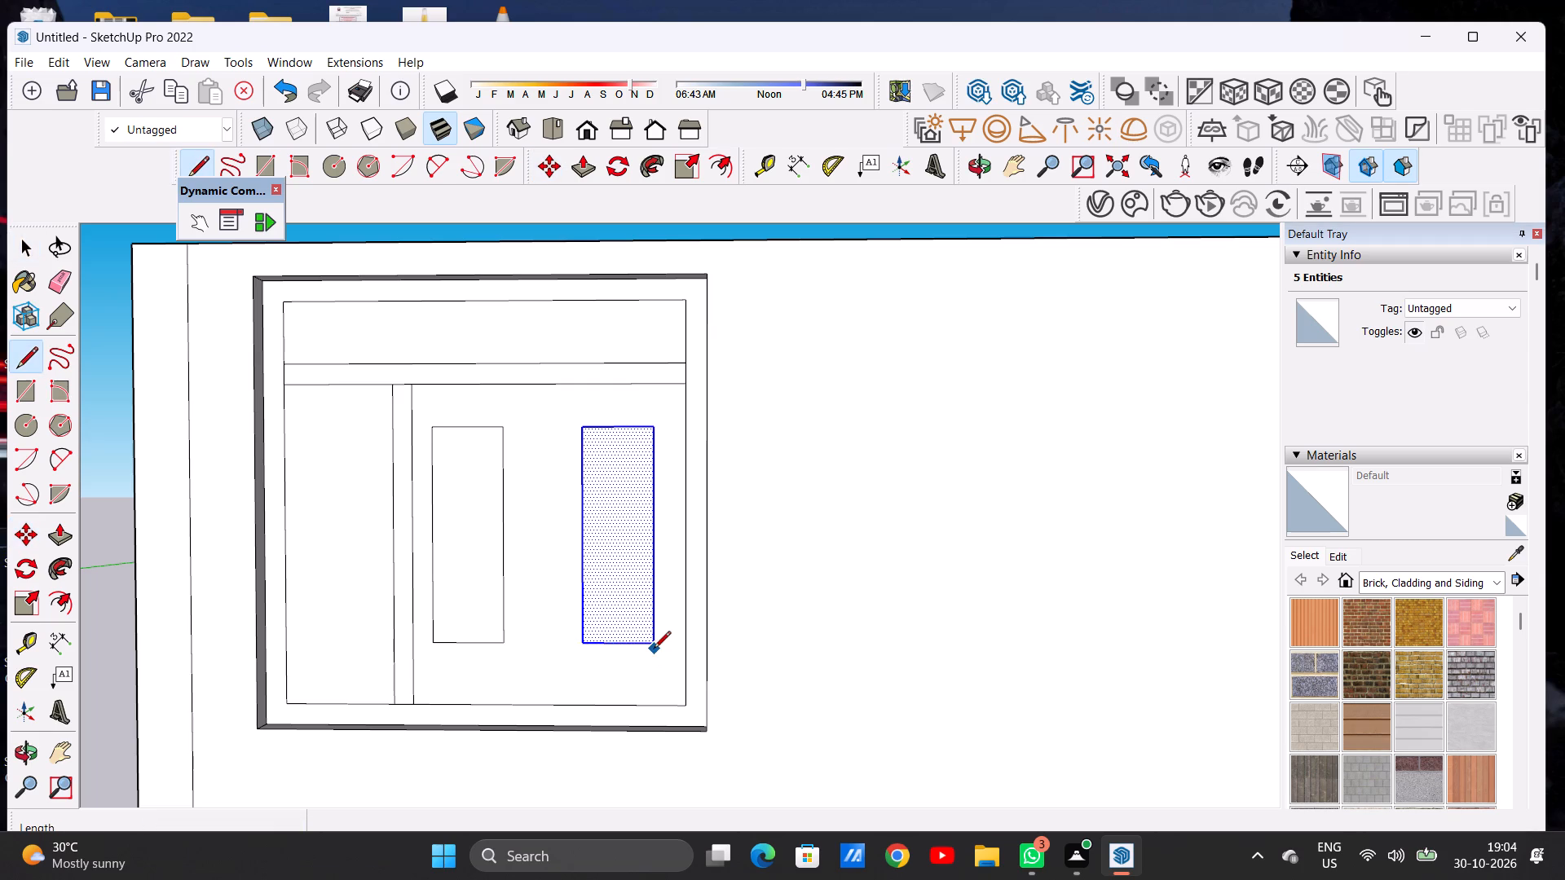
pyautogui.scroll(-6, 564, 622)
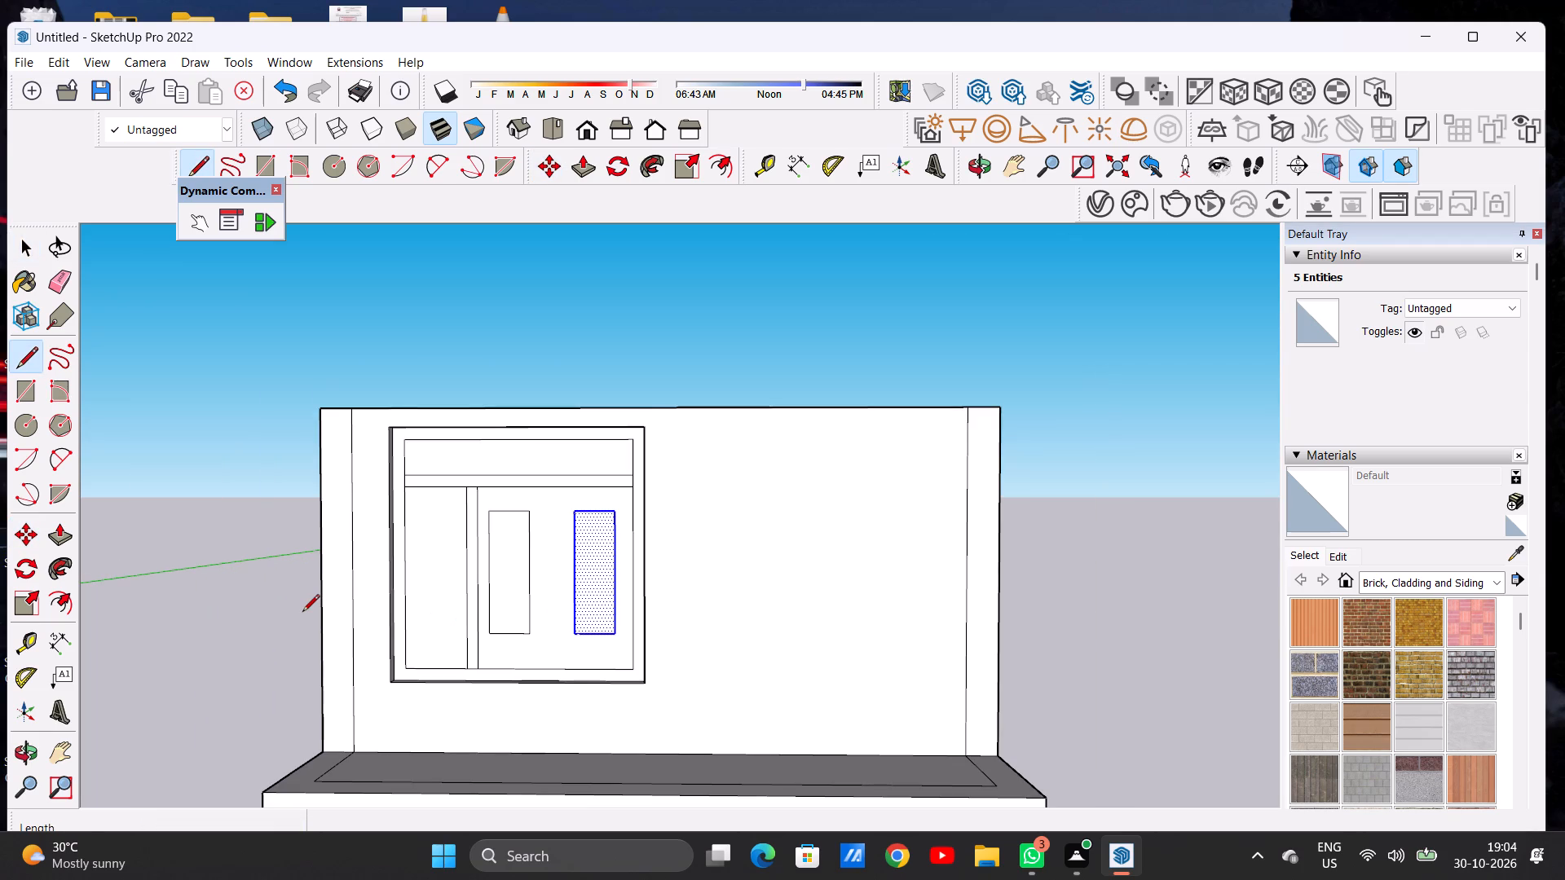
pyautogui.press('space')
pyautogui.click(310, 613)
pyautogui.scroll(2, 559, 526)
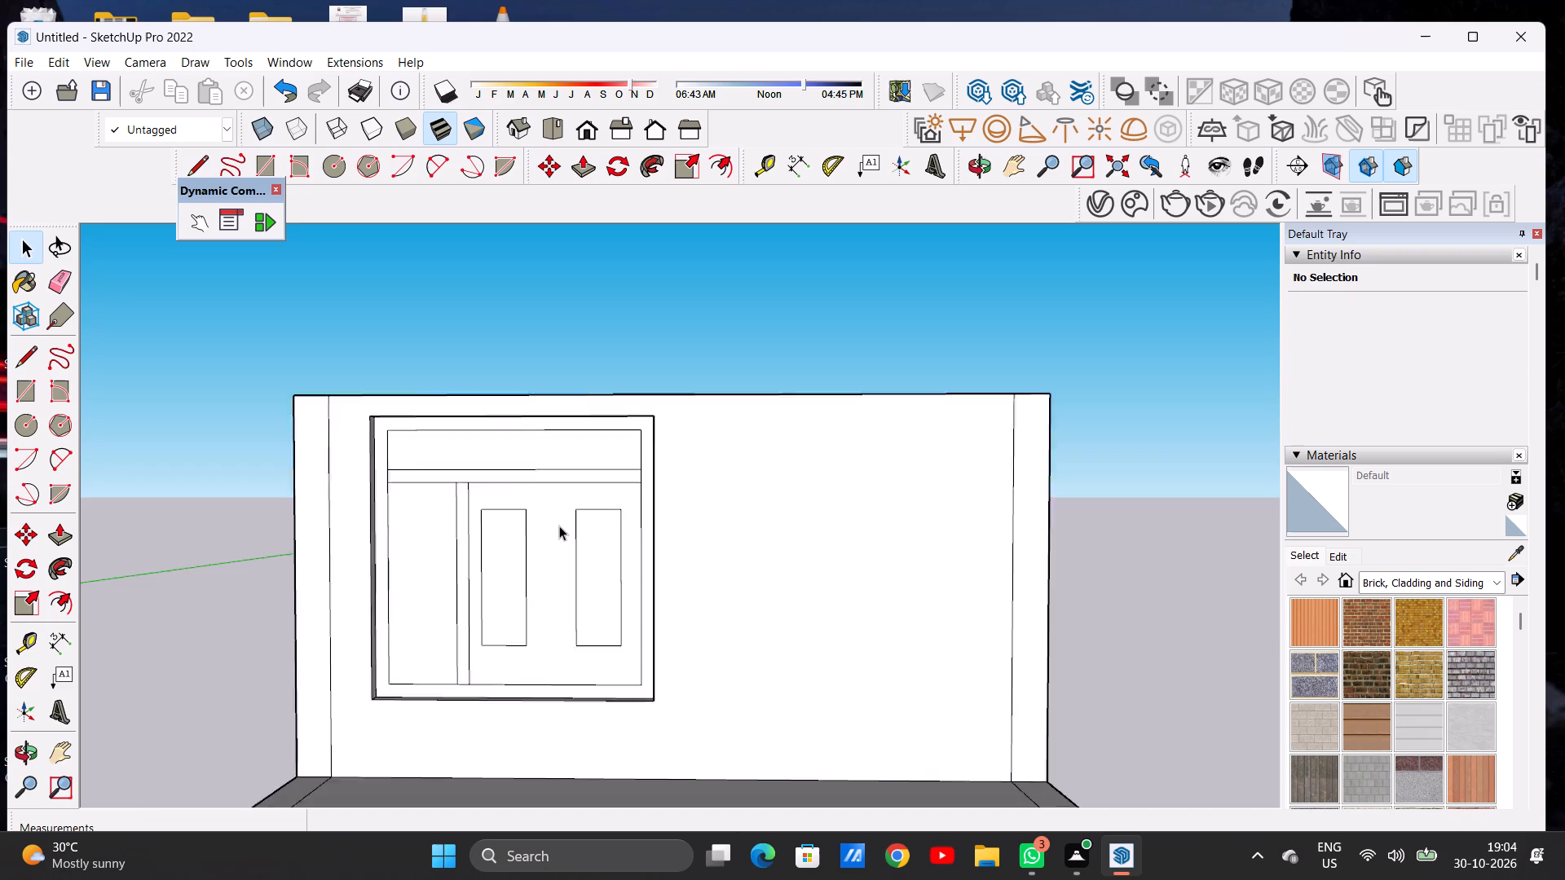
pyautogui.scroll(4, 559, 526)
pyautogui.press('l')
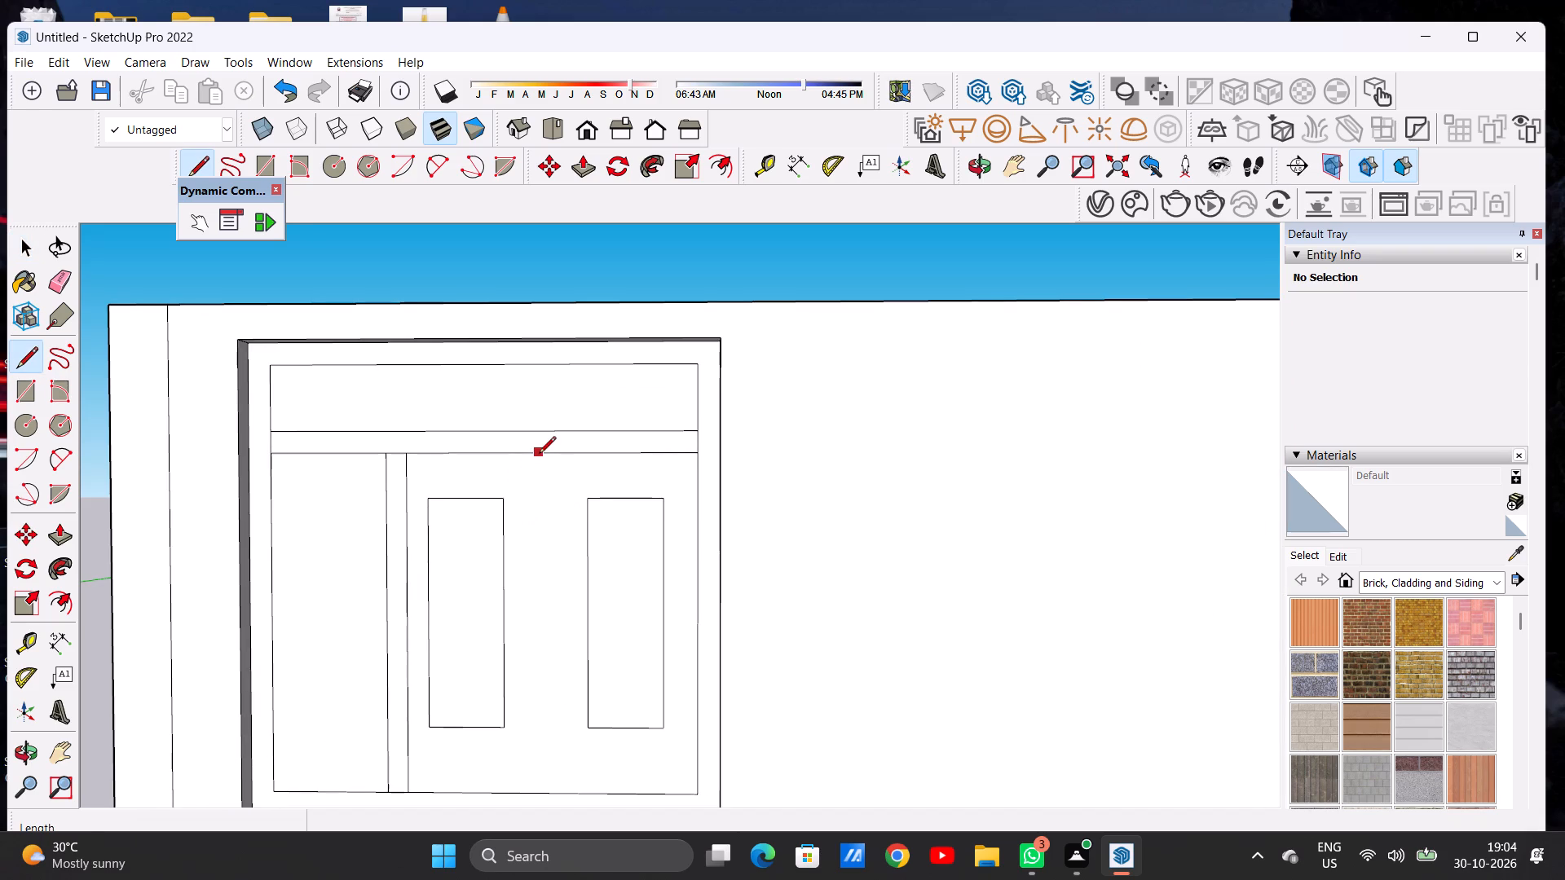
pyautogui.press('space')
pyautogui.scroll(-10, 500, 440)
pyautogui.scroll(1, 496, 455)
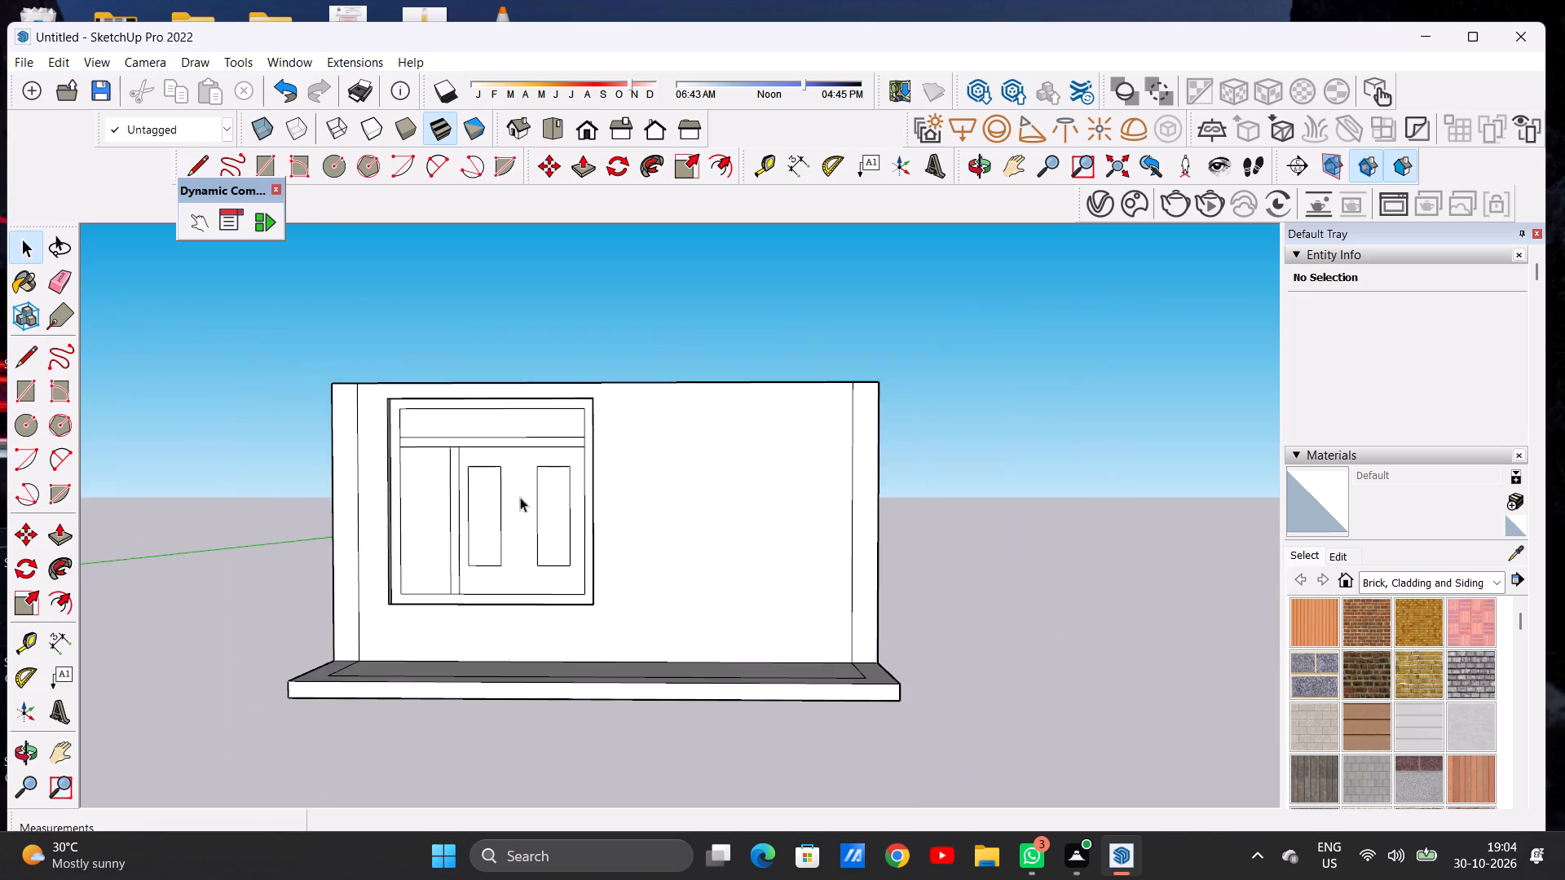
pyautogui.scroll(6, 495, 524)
# Draw a horizontal line about 3' 3" long across each of the two tall rectangles, roughly a quarter down from their tops.
pyautogui.press('l')
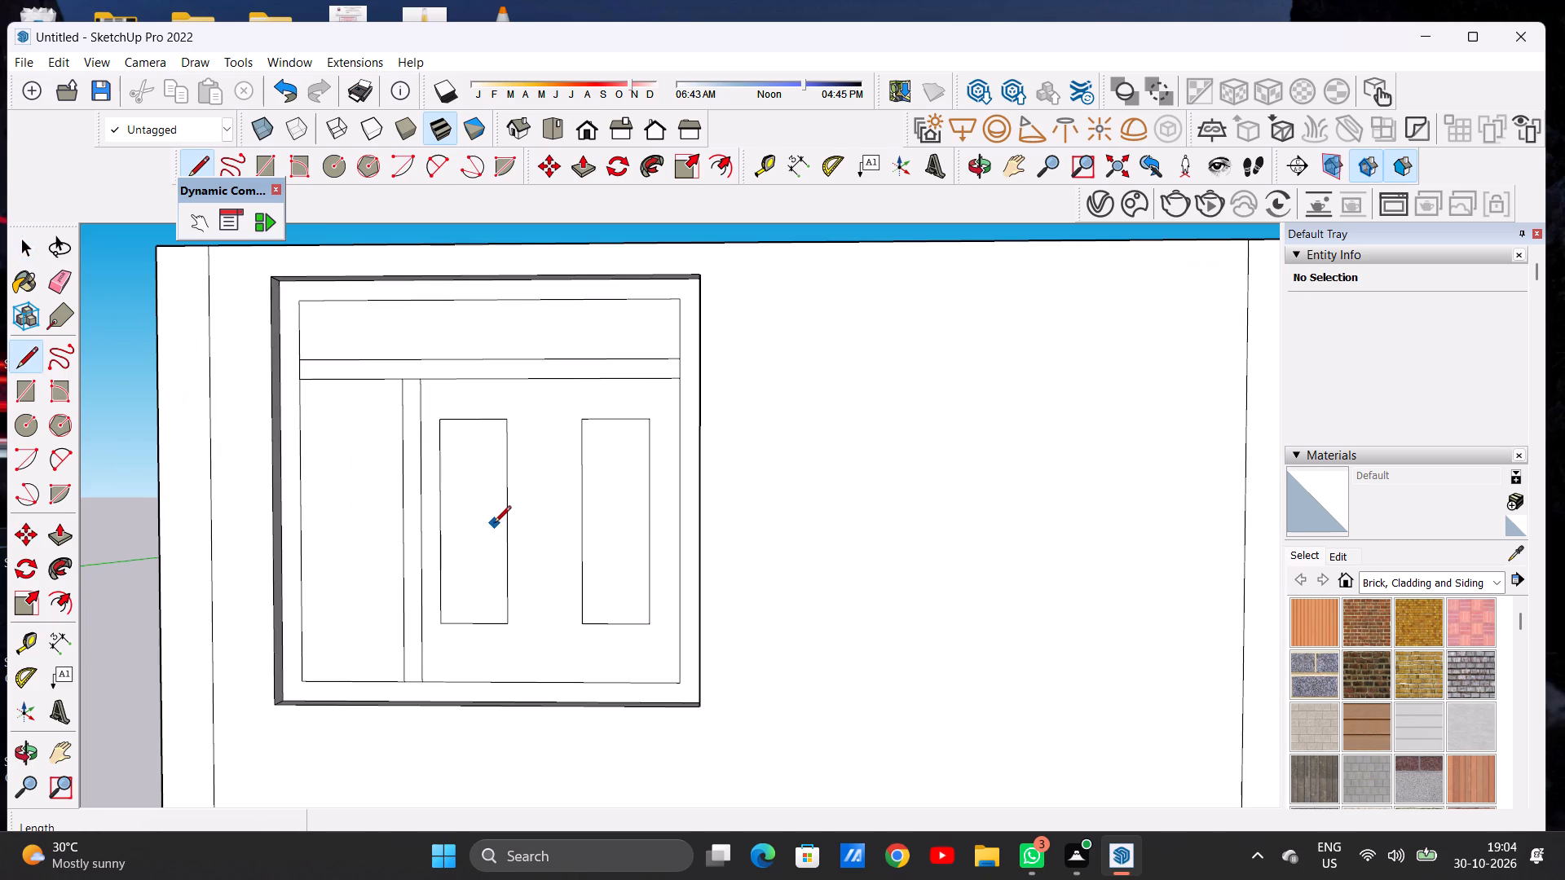
pyautogui.scroll(2, 487, 517)
pyautogui.click(428, 459)
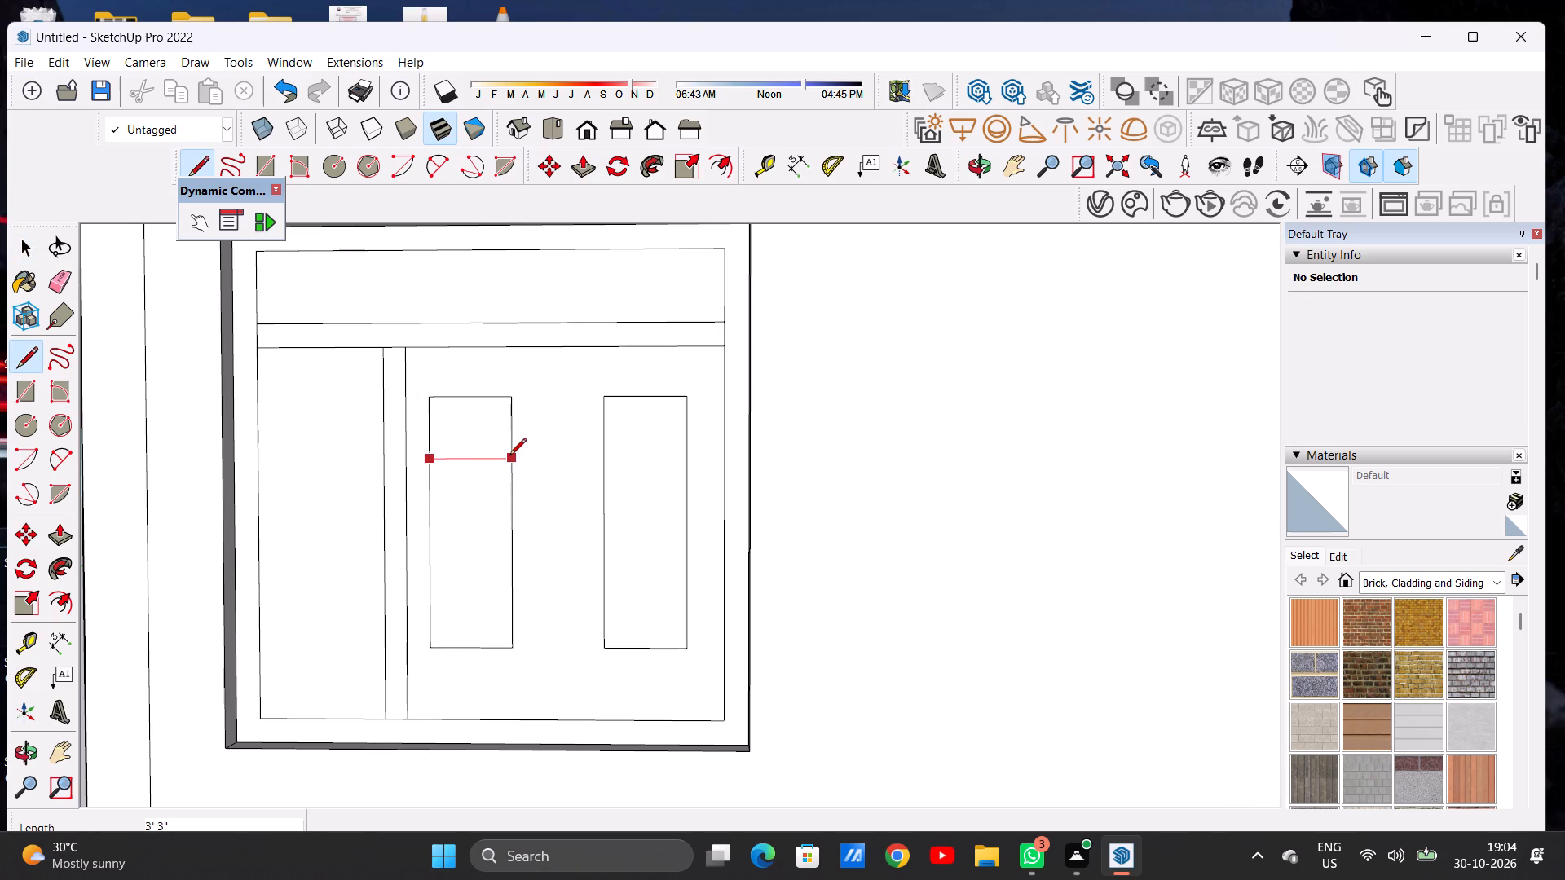
pyautogui.click(509, 456)
pyautogui.click(604, 459)
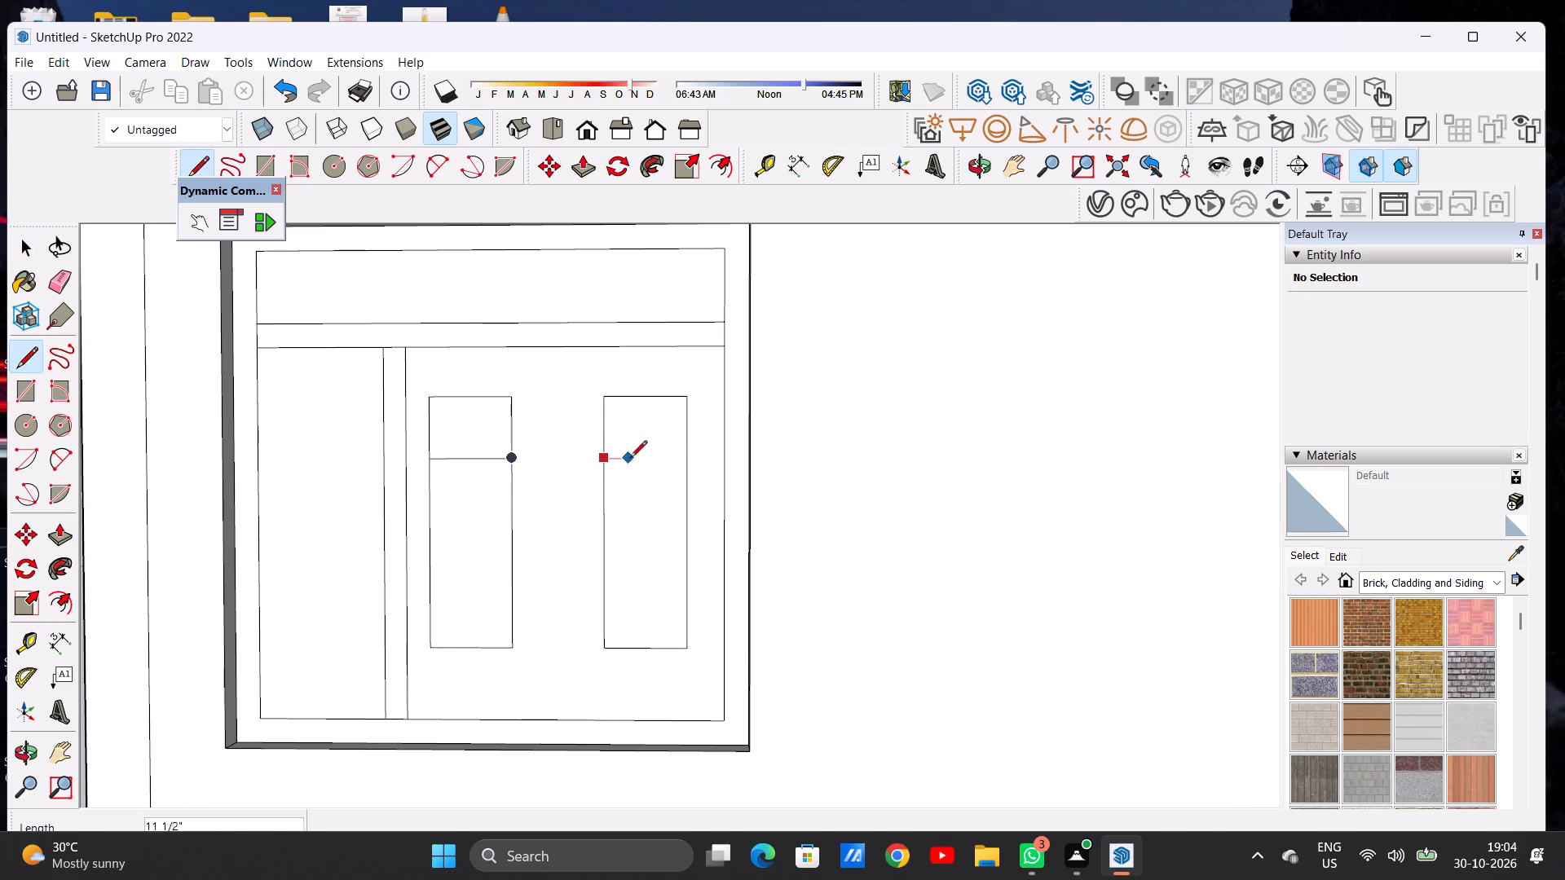
pyautogui.click(684, 457)
pyautogui.press('space')
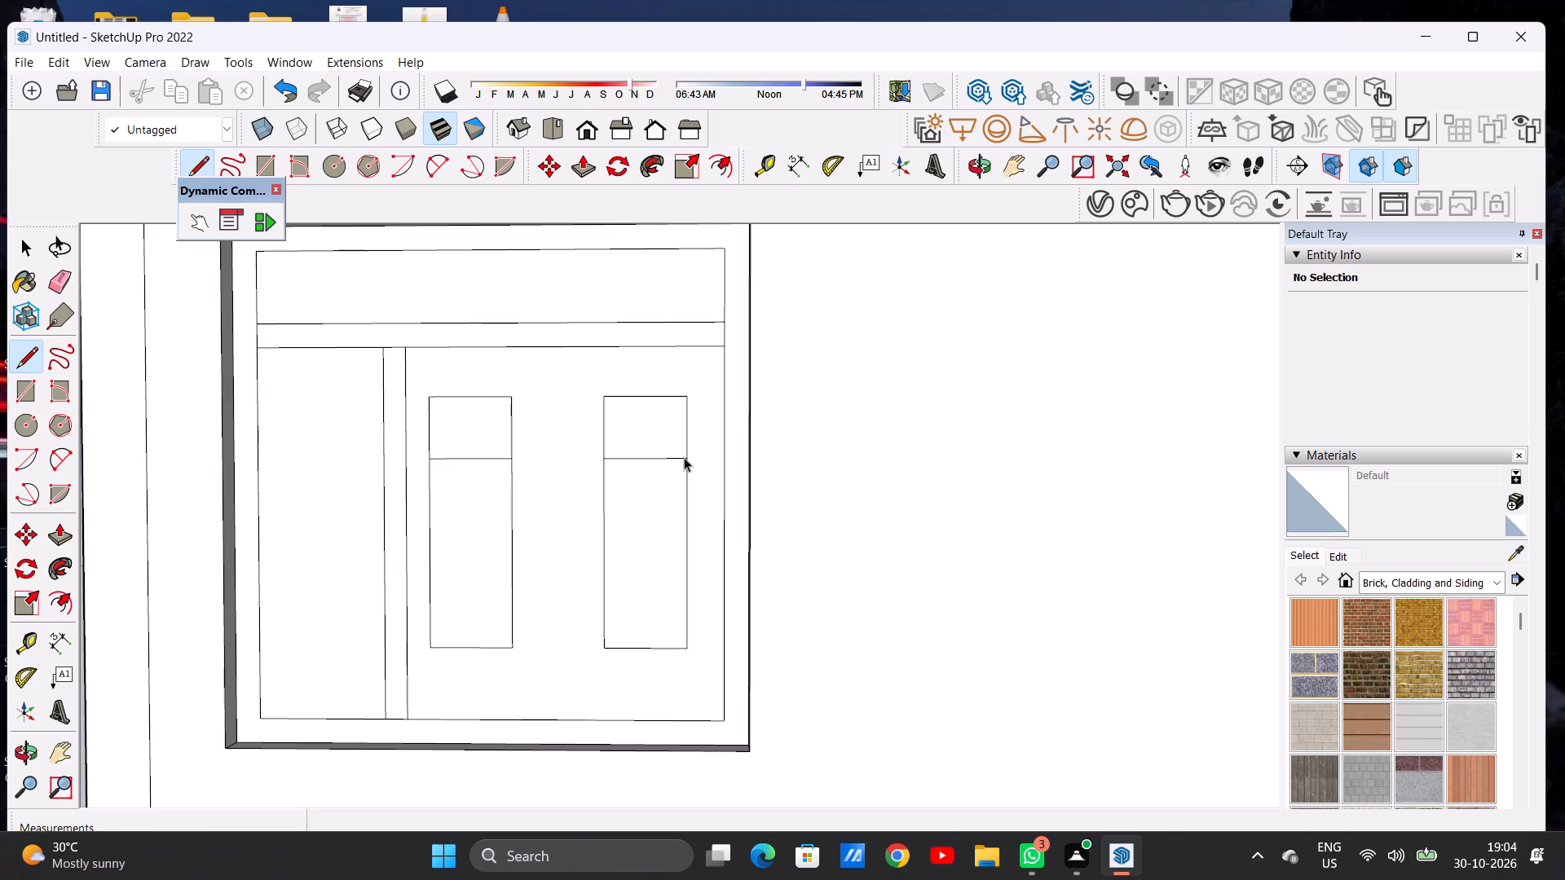
# Erase the top and side edges above the new horizontal line on both tall rectangles, leaving two shorter panels.
pyautogui.write('E')
pyautogui.scroll(3, 428, 357)
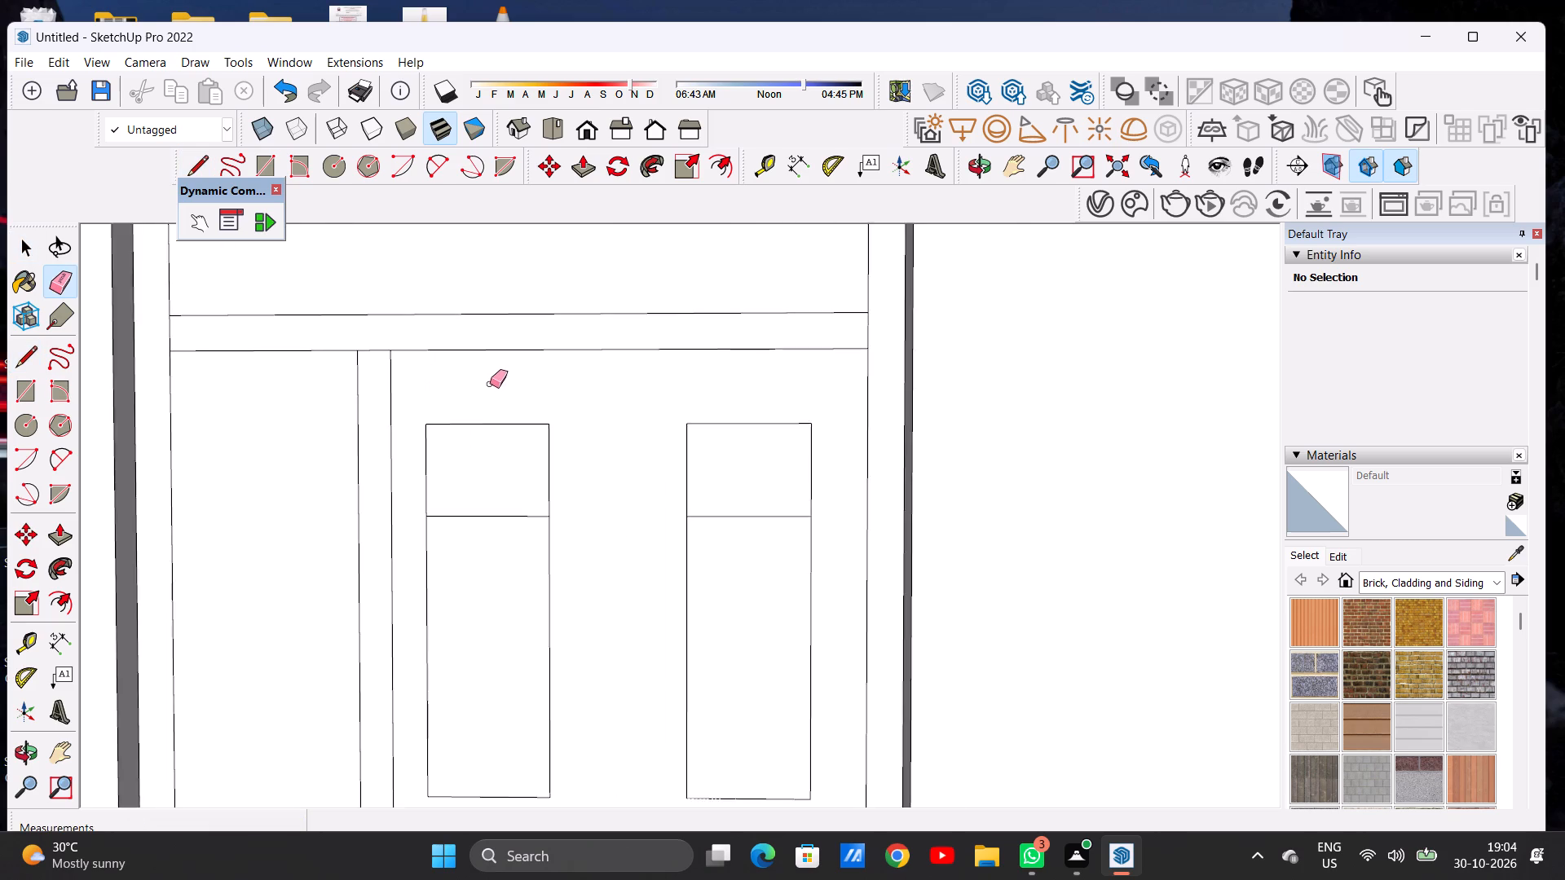
pyautogui.scroll(2, 490, 384)
pyautogui.scroll(-1, 494, 388)
pyautogui.scroll(2, 494, 388)
pyautogui.moveTo(512, 411); pyautogui.dragTo(546, 440)
pyautogui.moveTo(549, 442); pyautogui.dragTo(575, 457)
pyautogui.click(408, 475)
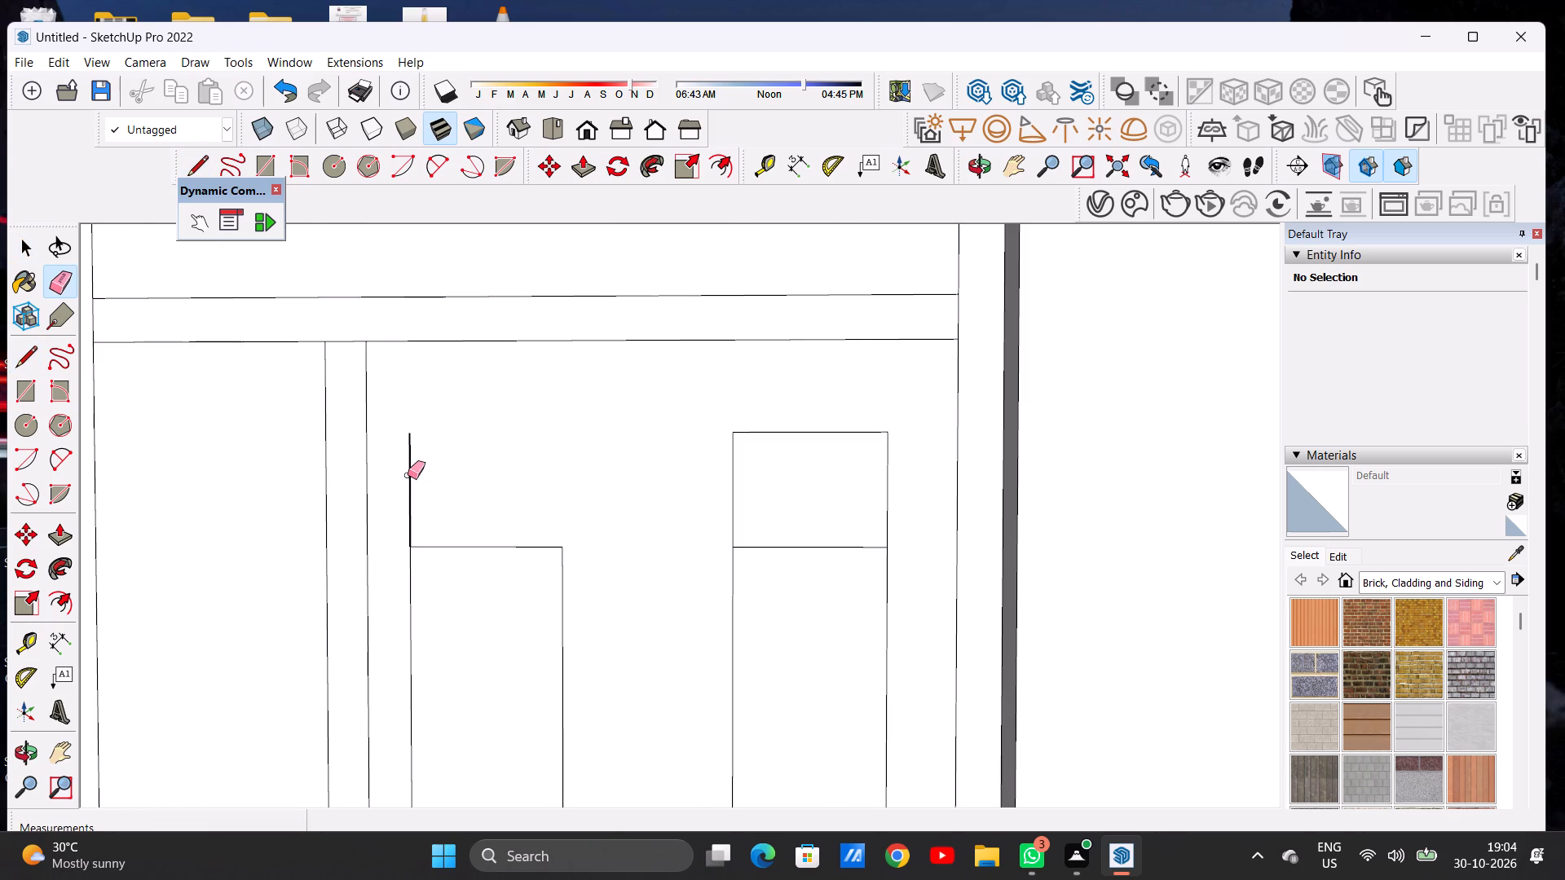
pyautogui.moveTo(425, 469); pyautogui.dragTo(408, 491)
pyautogui.moveTo(780, 420); pyautogui.dragTo(737, 473)
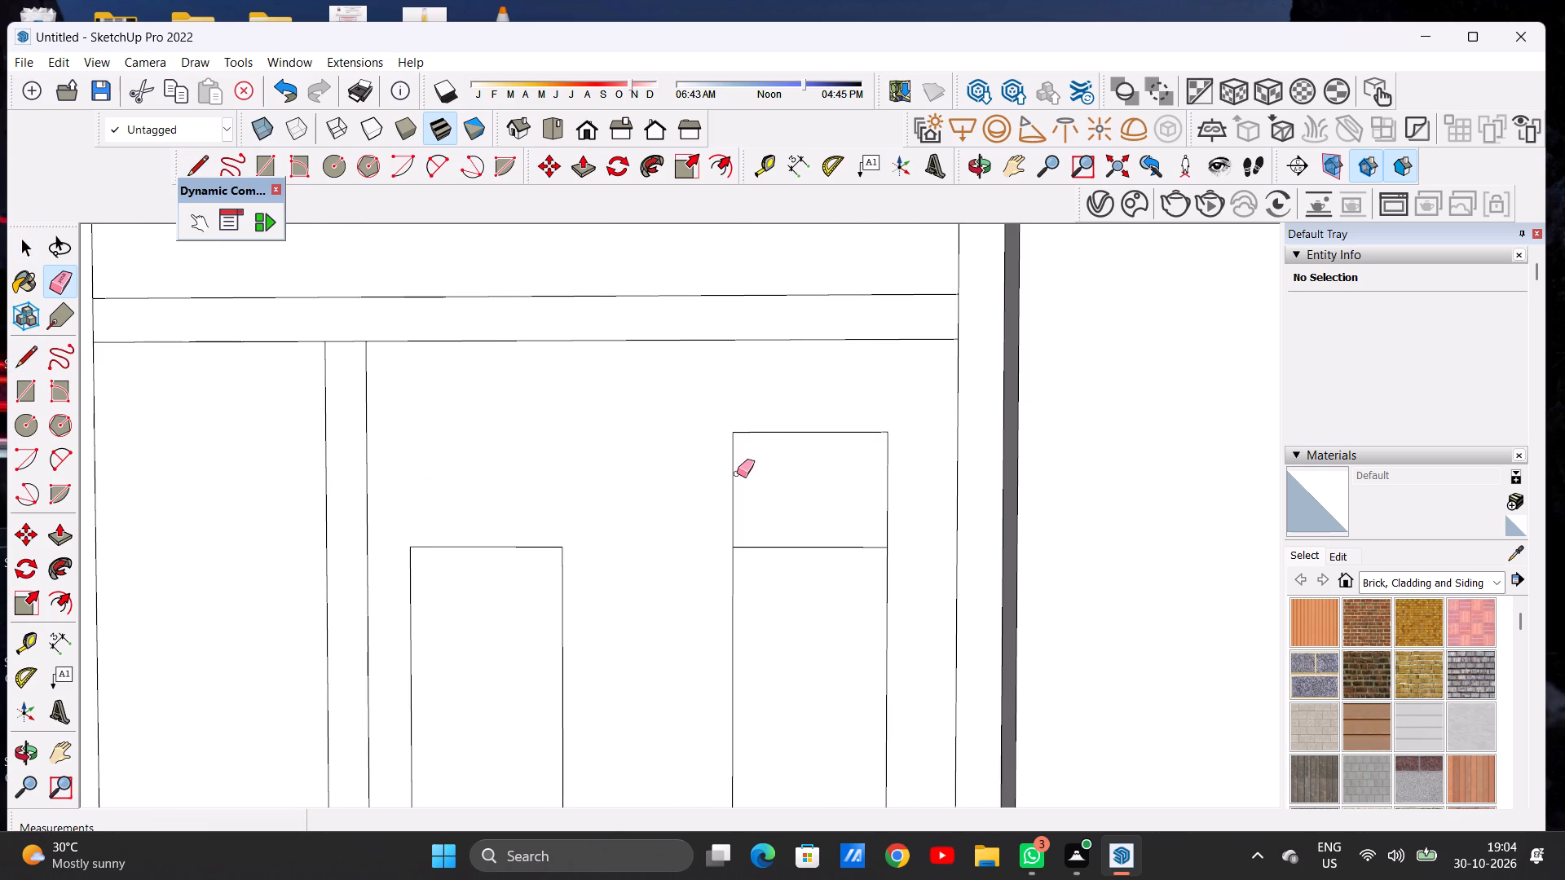
pyautogui.moveTo(737, 473); pyautogui.dragTo(734, 477)
pyautogui.moveTo(890, 470); pyautogui.dragTo(879, 482)
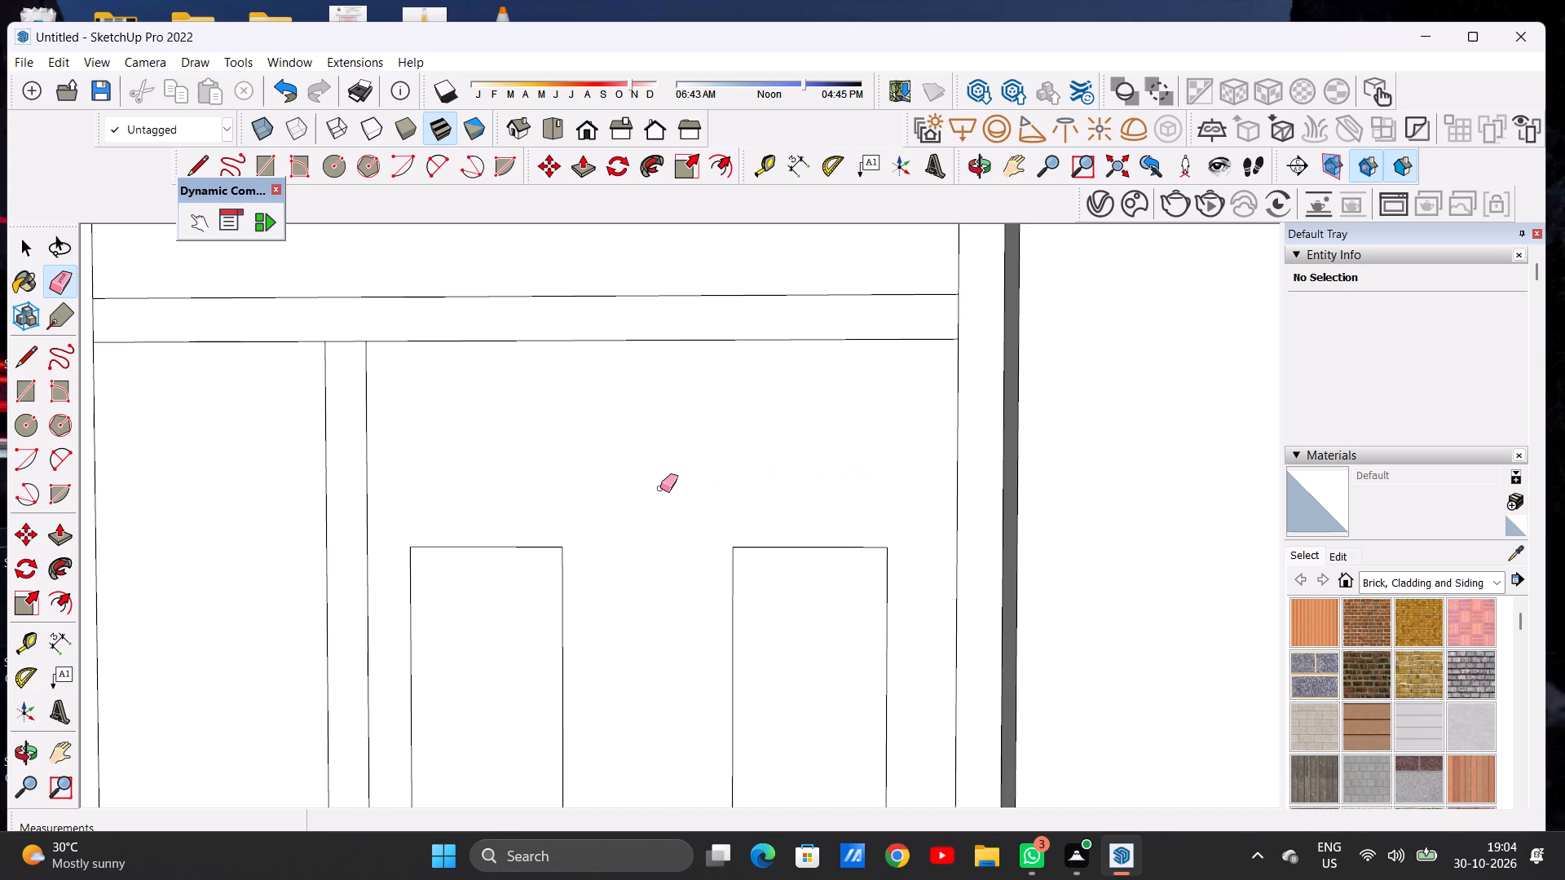
pyautogui.press('space')
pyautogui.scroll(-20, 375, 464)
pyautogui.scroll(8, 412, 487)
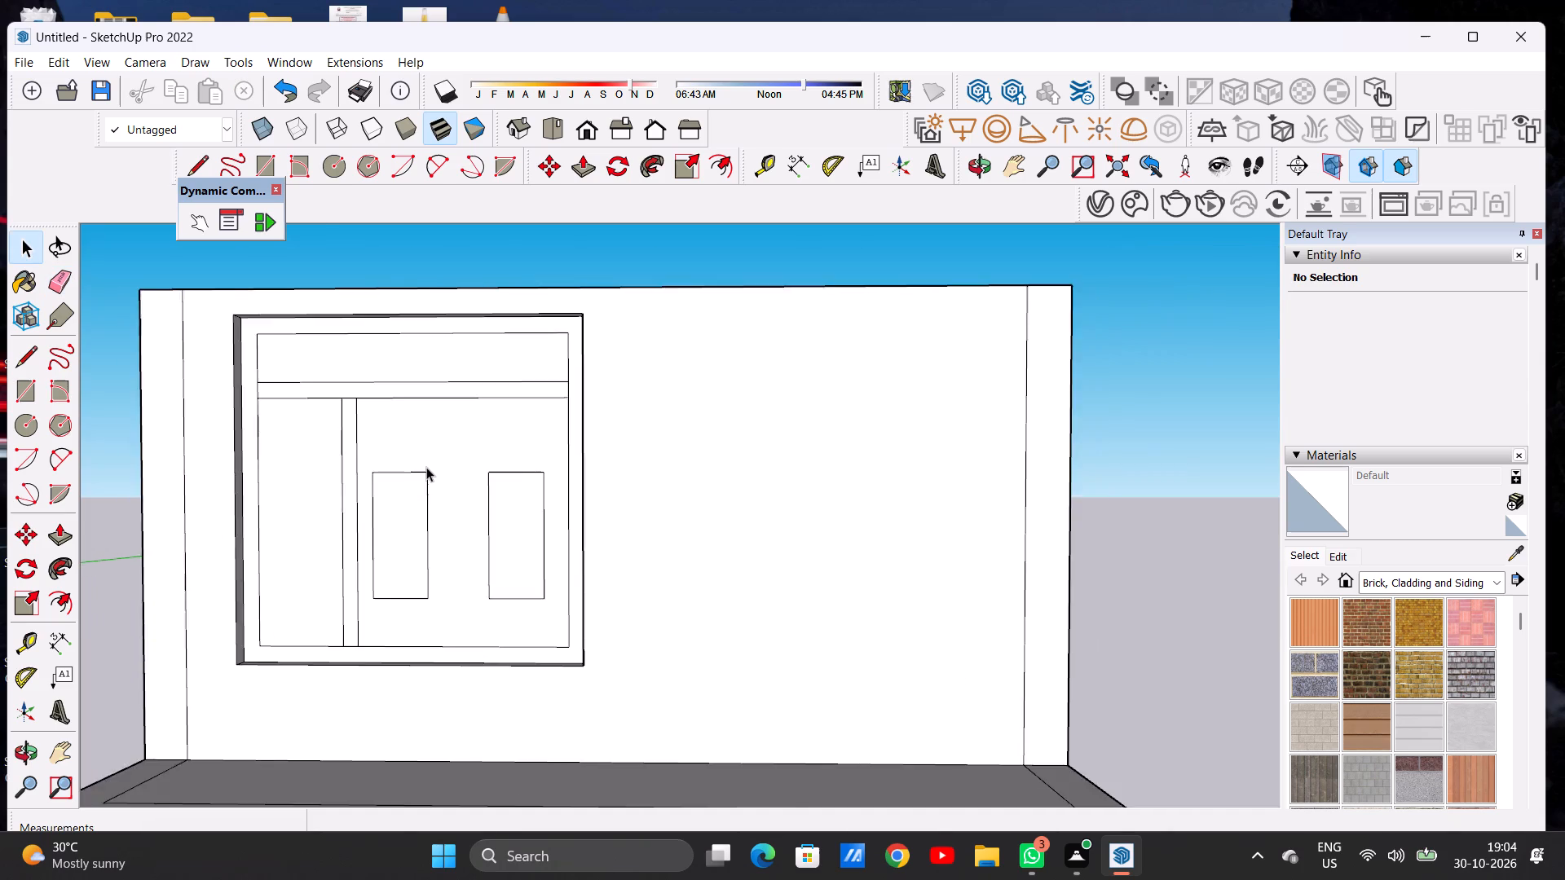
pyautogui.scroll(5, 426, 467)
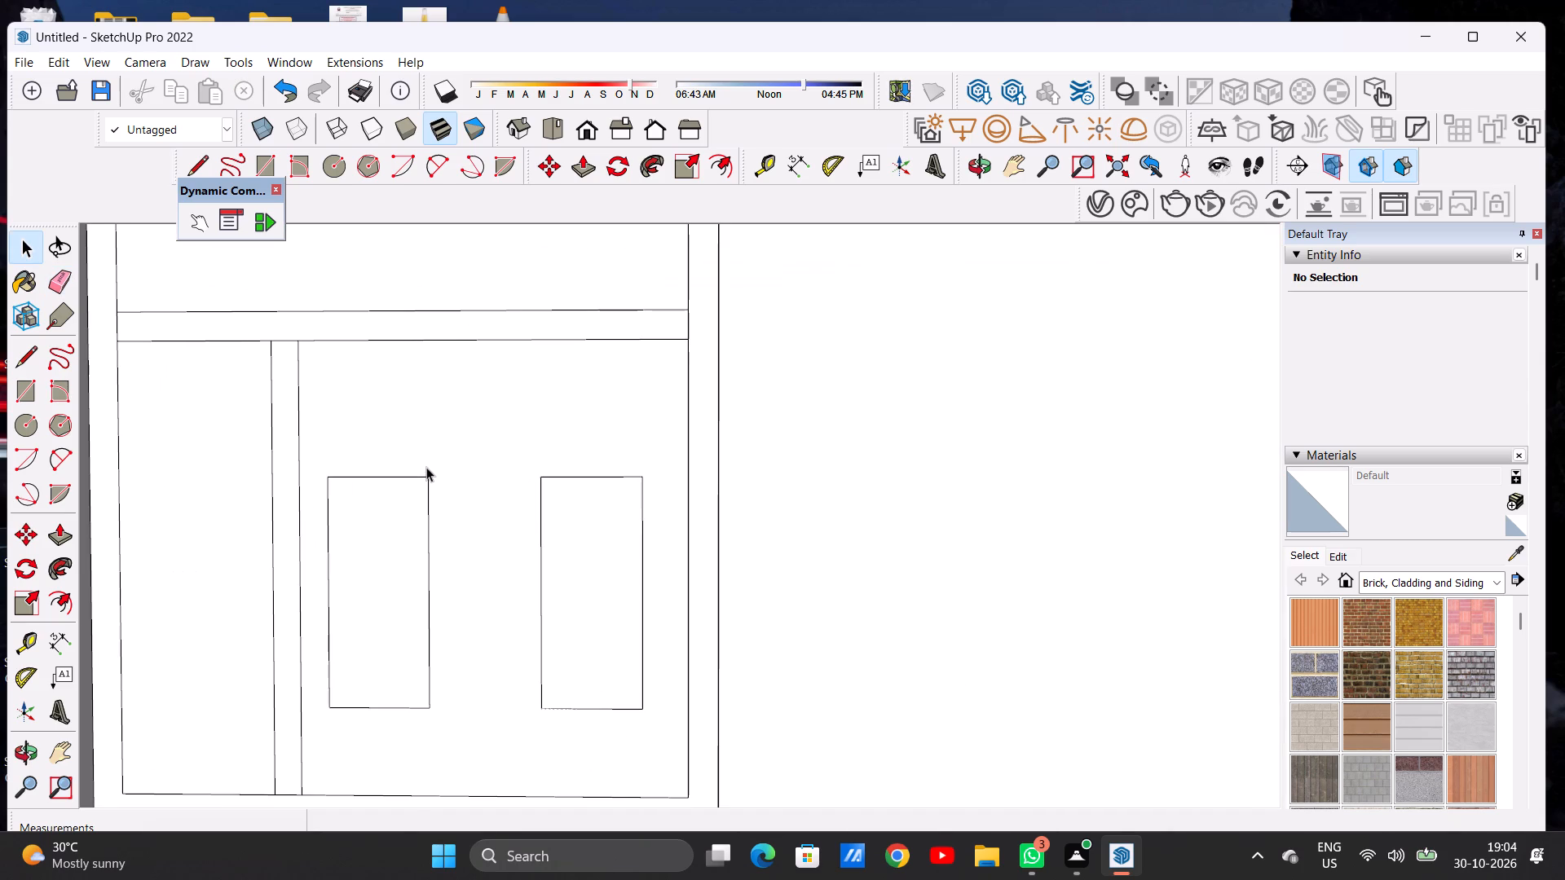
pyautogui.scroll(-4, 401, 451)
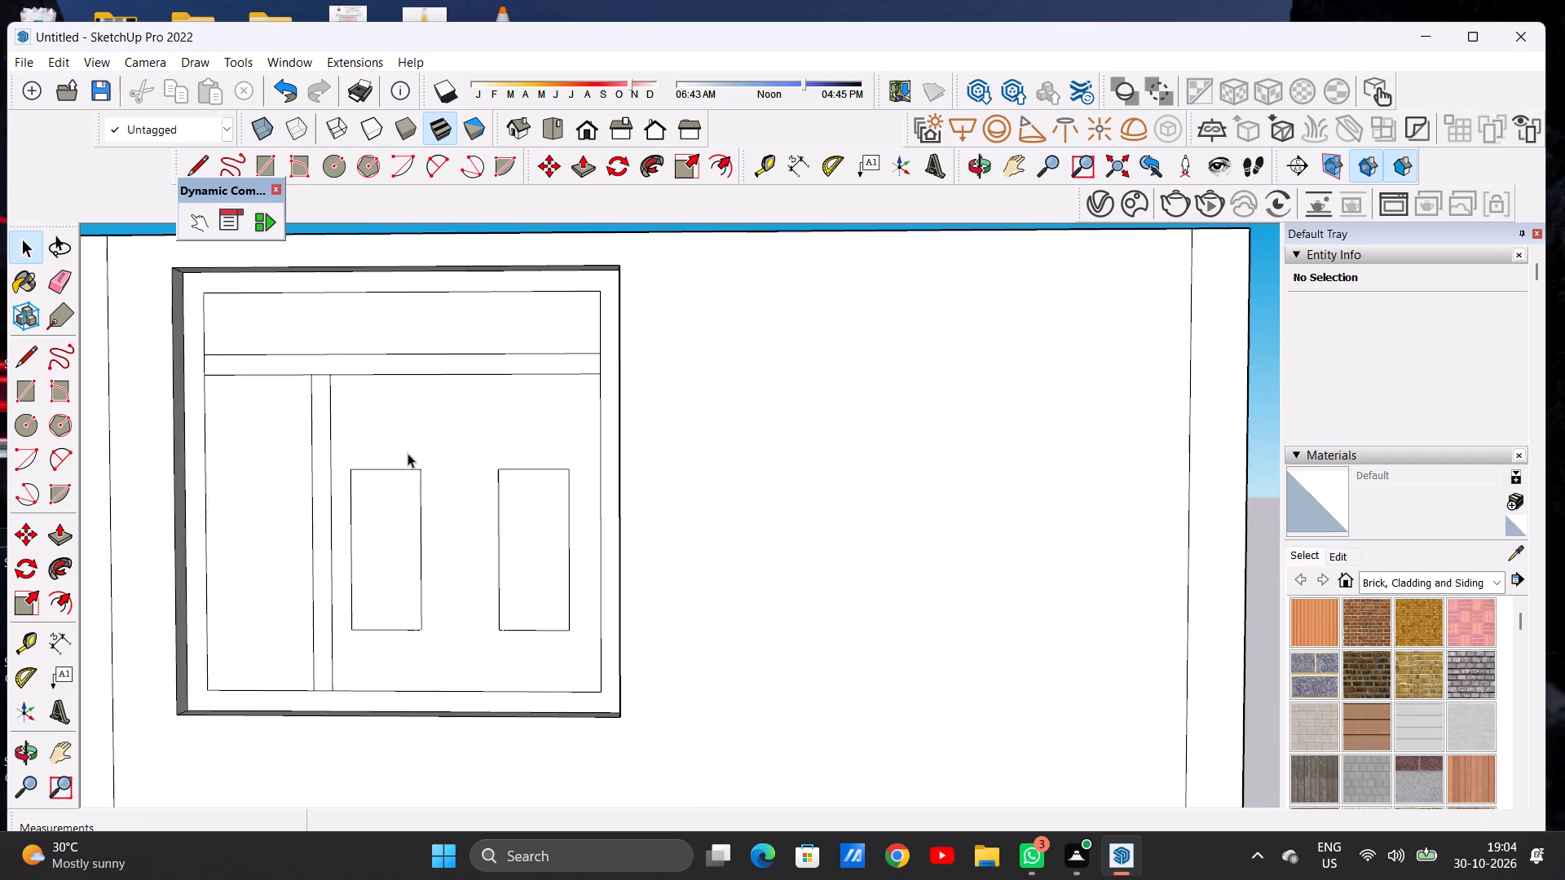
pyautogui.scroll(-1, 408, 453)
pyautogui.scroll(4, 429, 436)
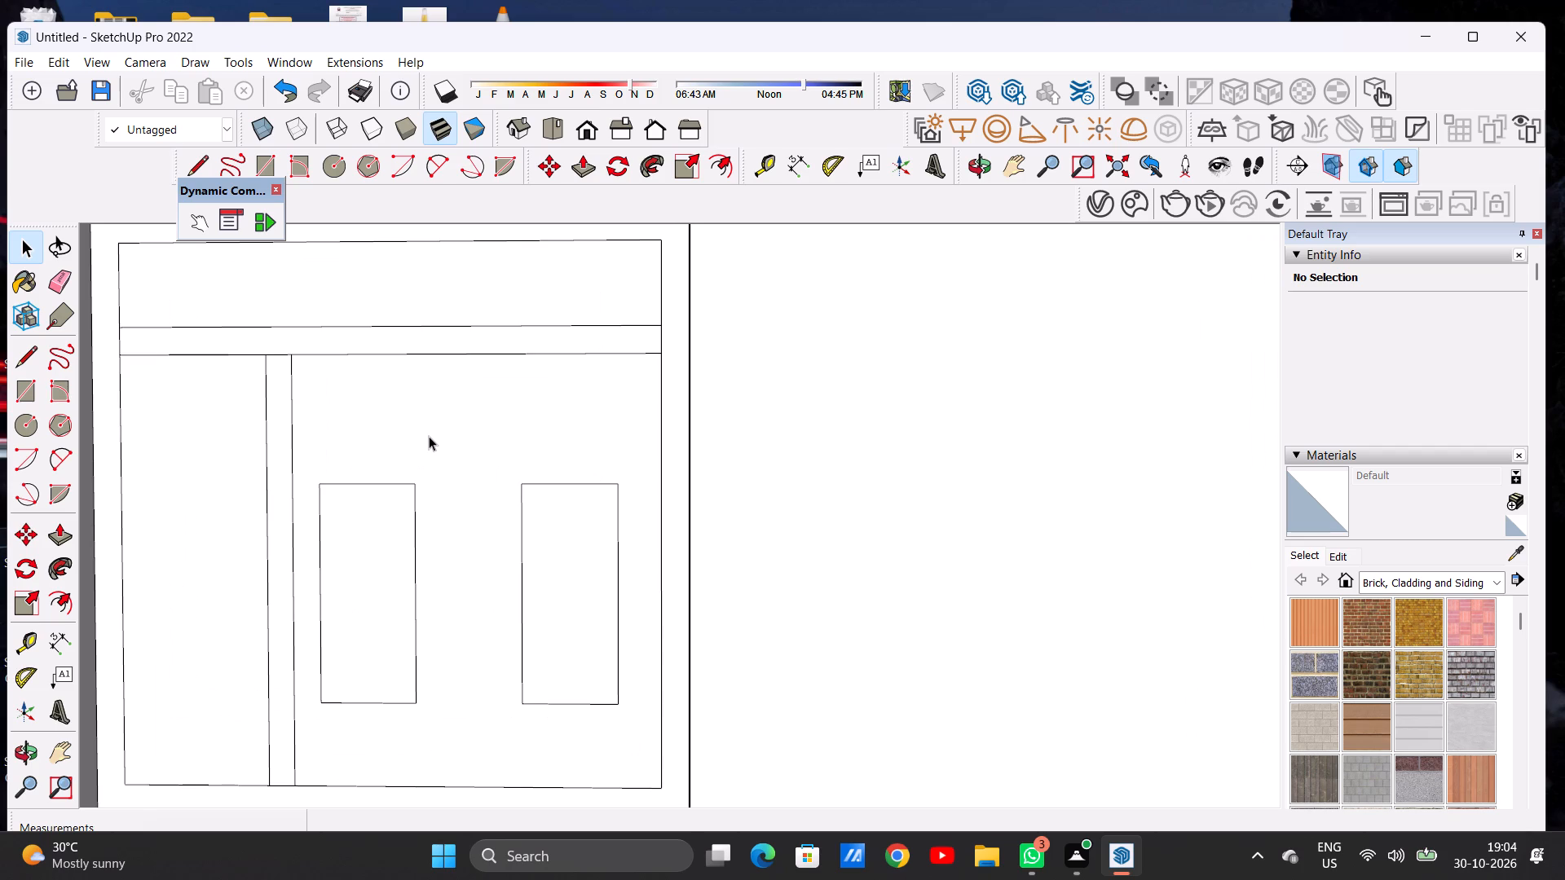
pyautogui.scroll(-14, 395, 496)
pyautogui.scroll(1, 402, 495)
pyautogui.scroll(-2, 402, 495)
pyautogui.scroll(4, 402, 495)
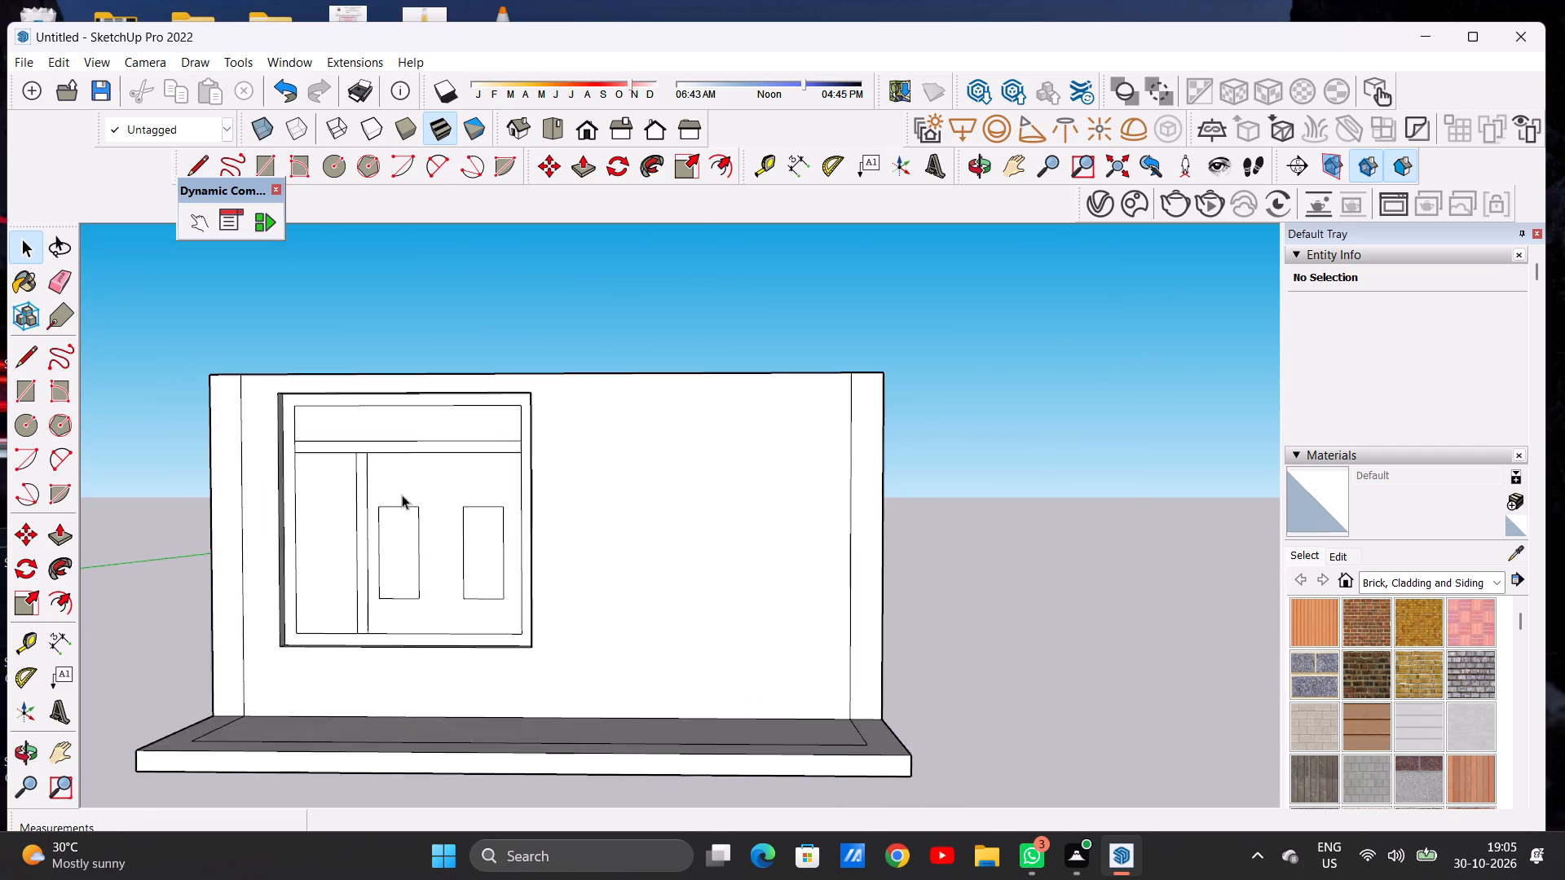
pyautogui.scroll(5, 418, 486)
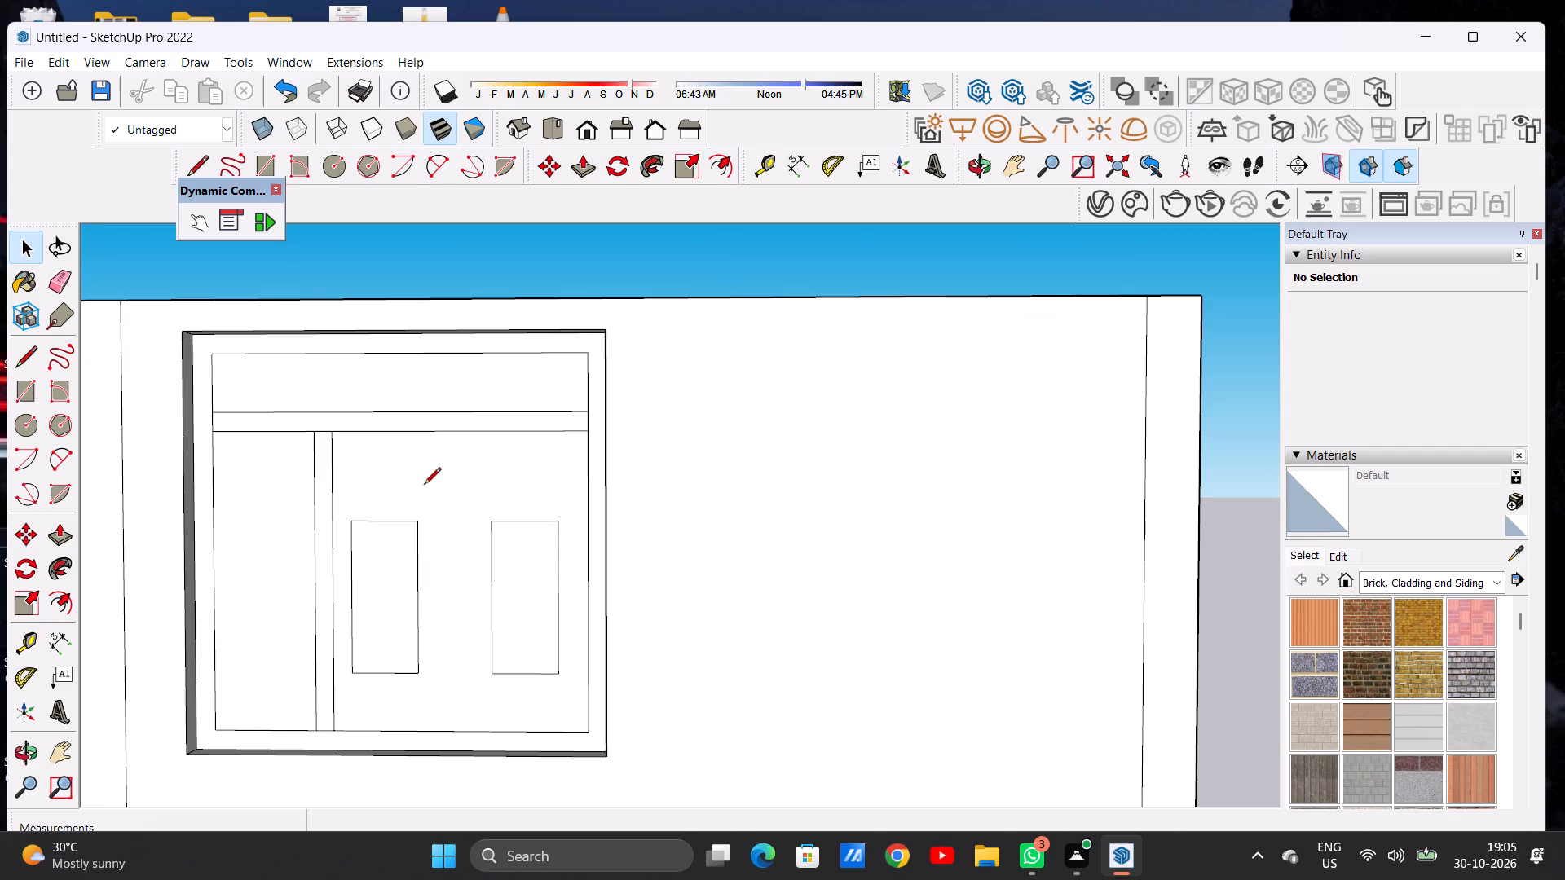
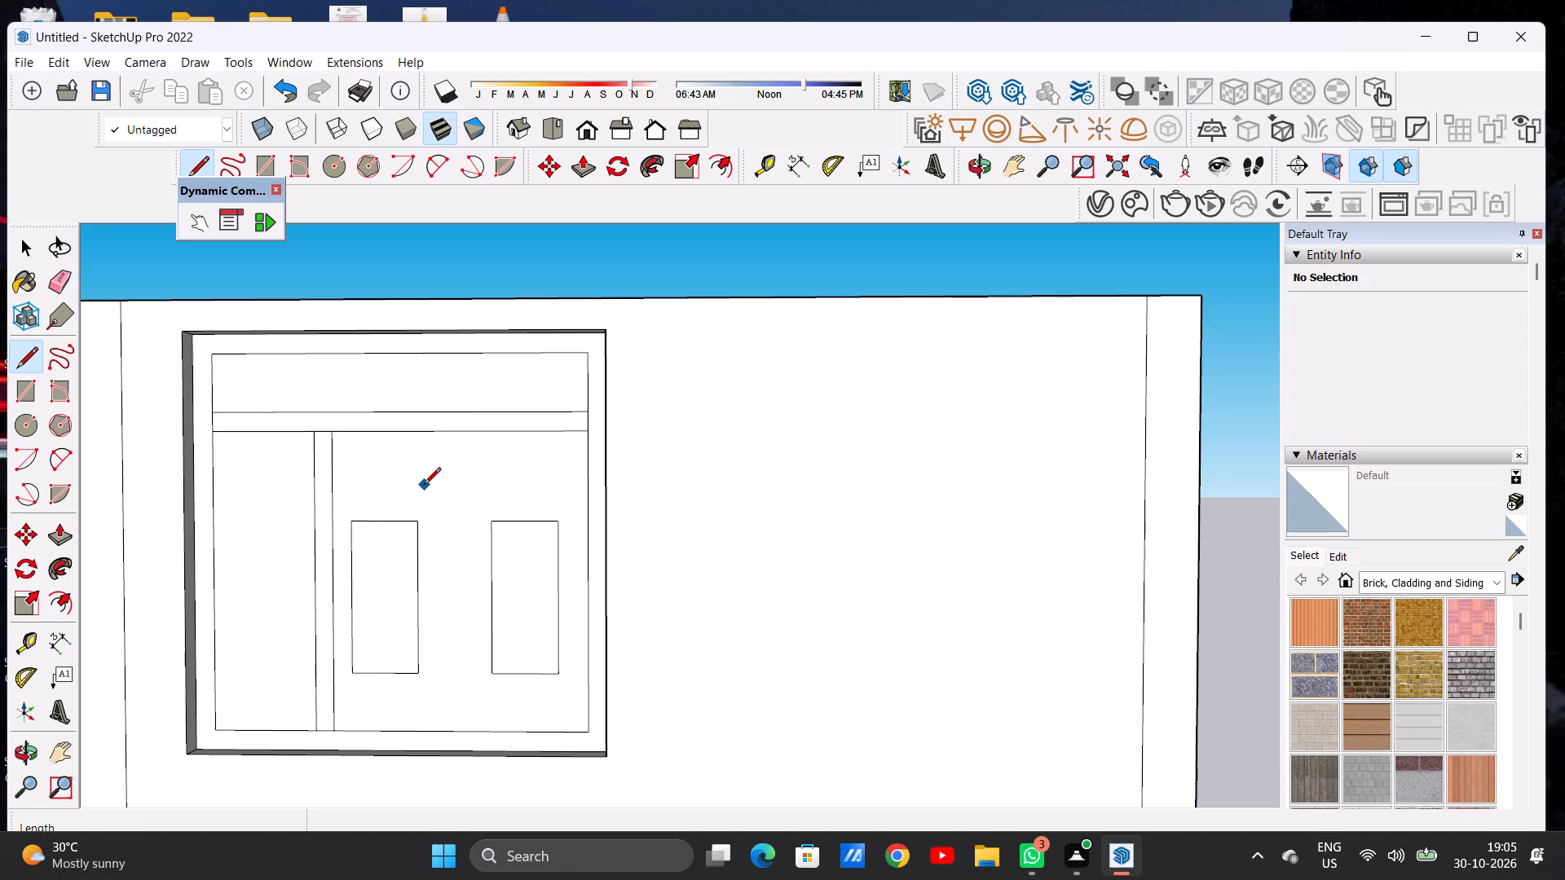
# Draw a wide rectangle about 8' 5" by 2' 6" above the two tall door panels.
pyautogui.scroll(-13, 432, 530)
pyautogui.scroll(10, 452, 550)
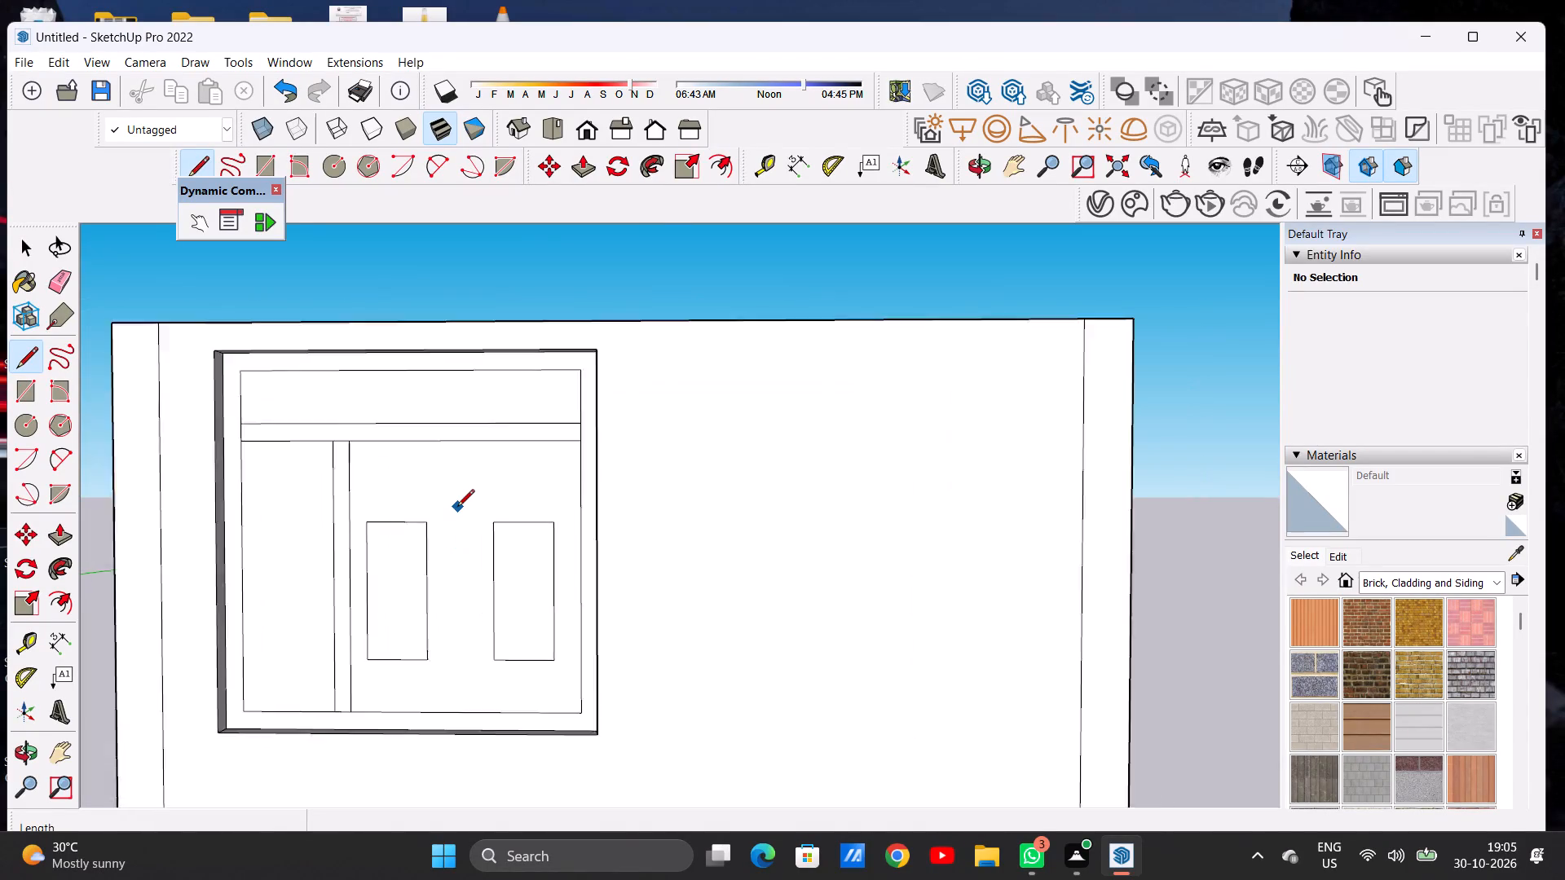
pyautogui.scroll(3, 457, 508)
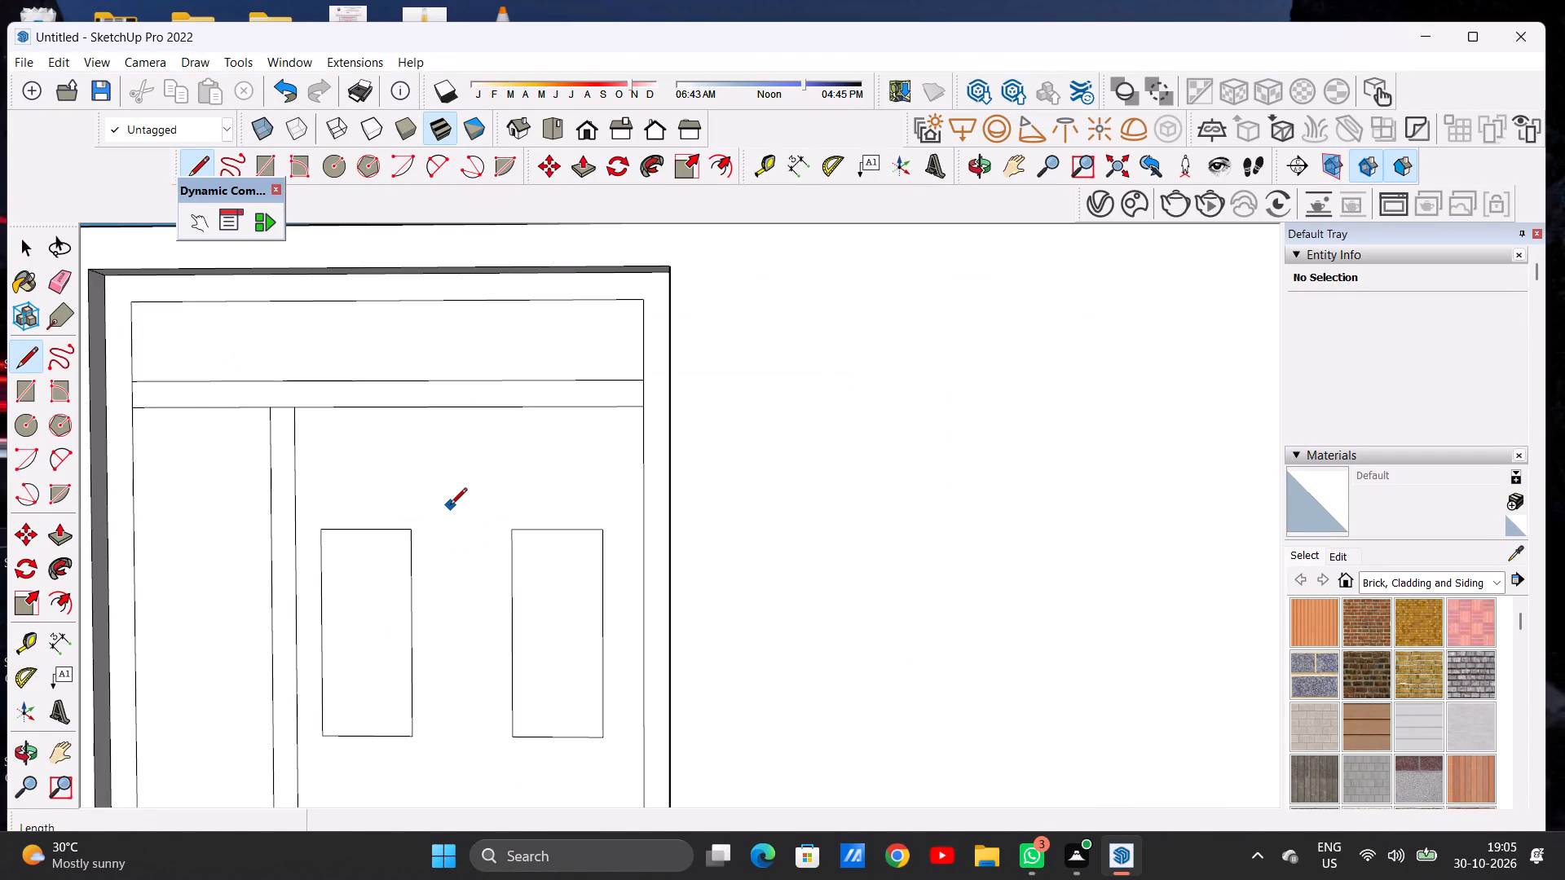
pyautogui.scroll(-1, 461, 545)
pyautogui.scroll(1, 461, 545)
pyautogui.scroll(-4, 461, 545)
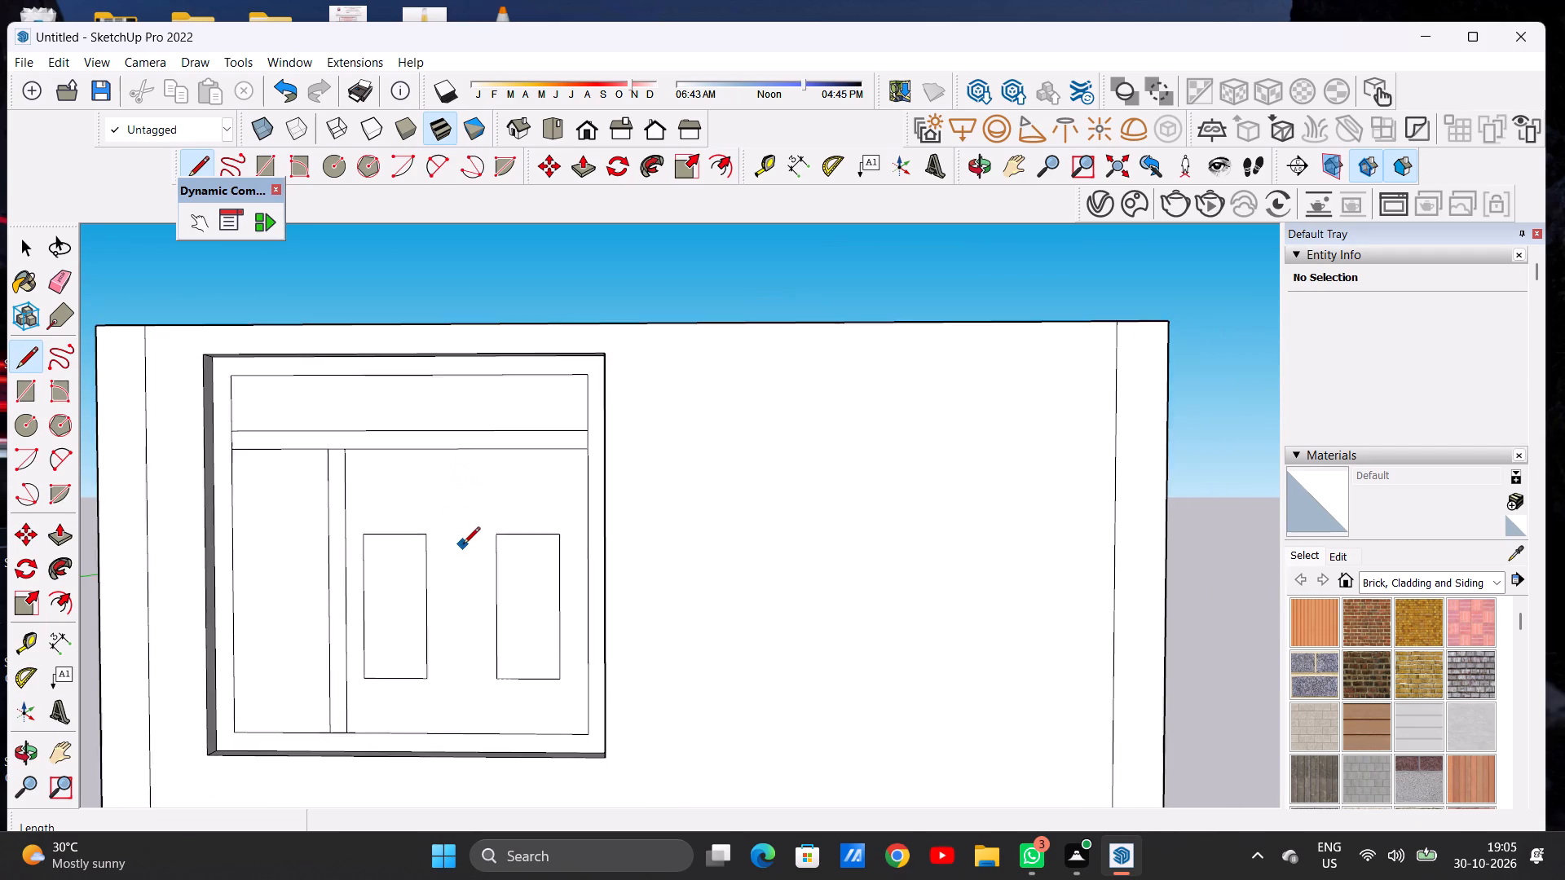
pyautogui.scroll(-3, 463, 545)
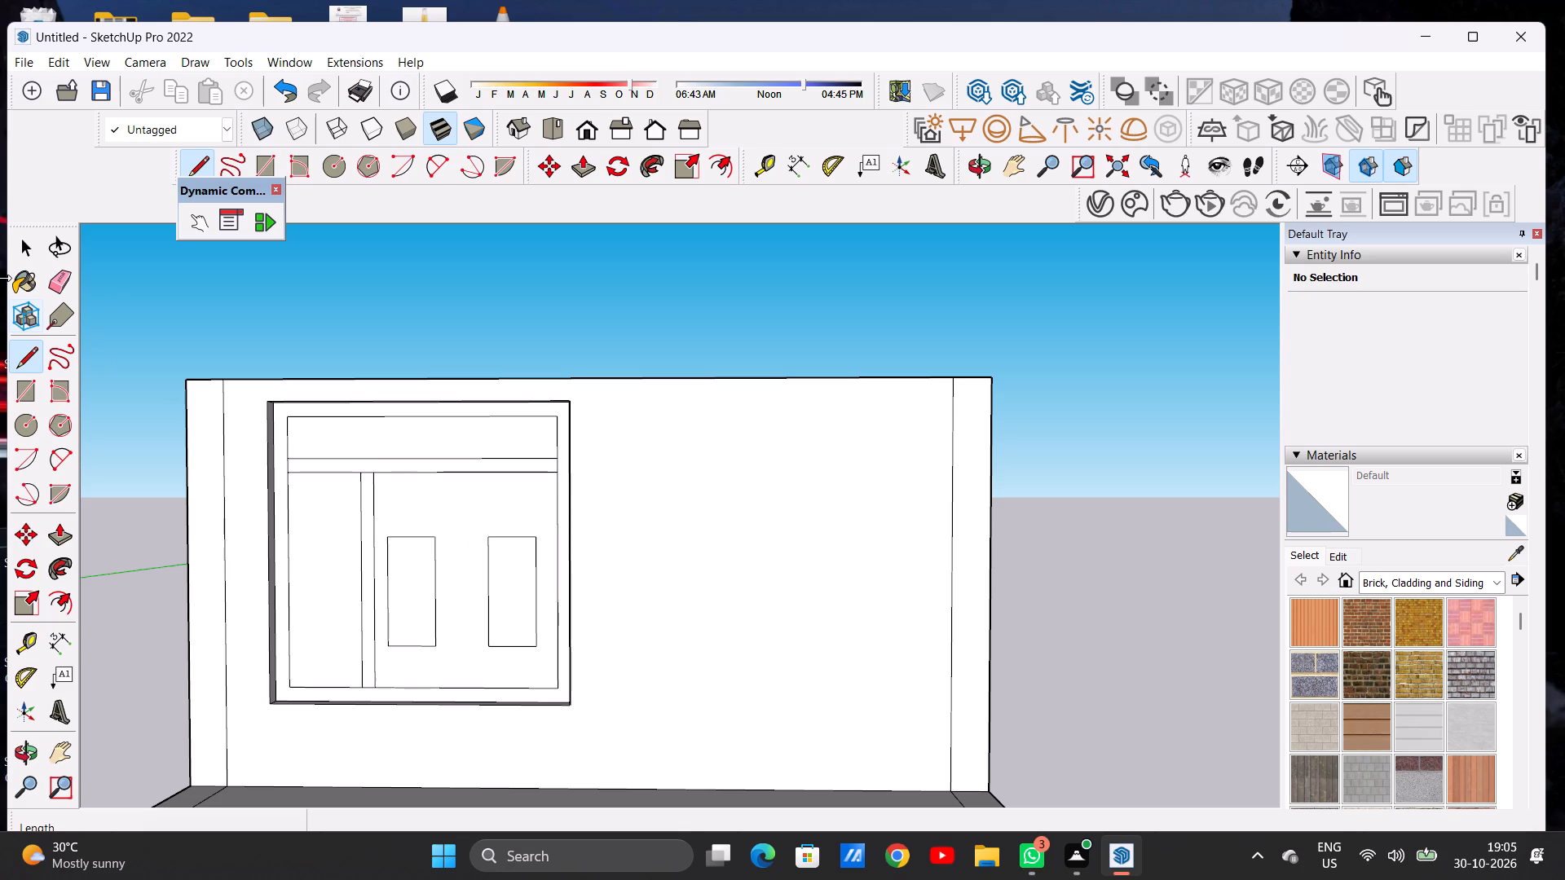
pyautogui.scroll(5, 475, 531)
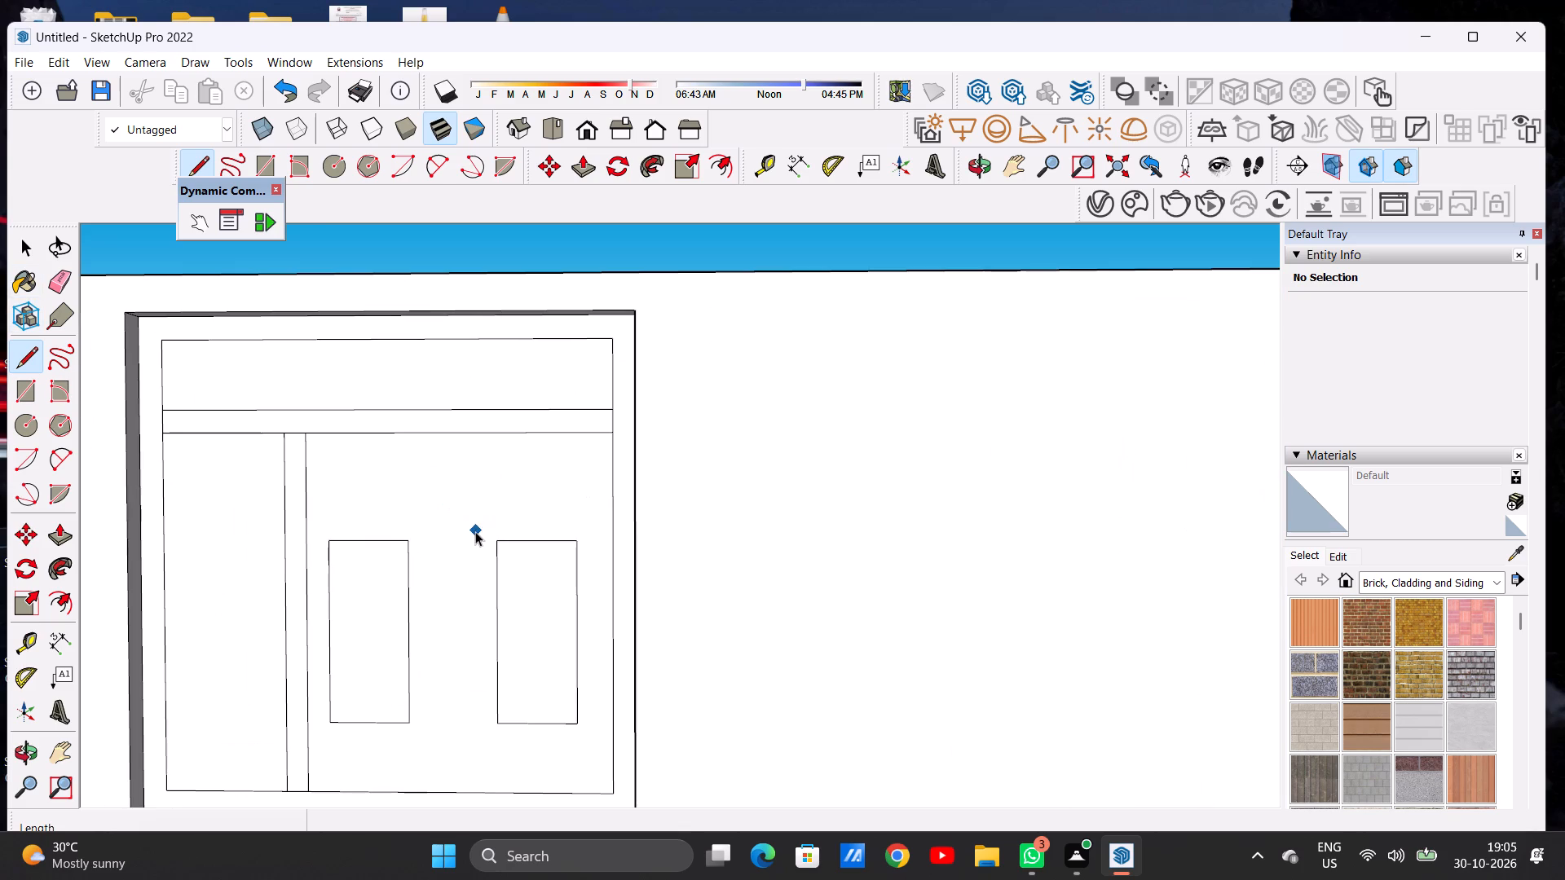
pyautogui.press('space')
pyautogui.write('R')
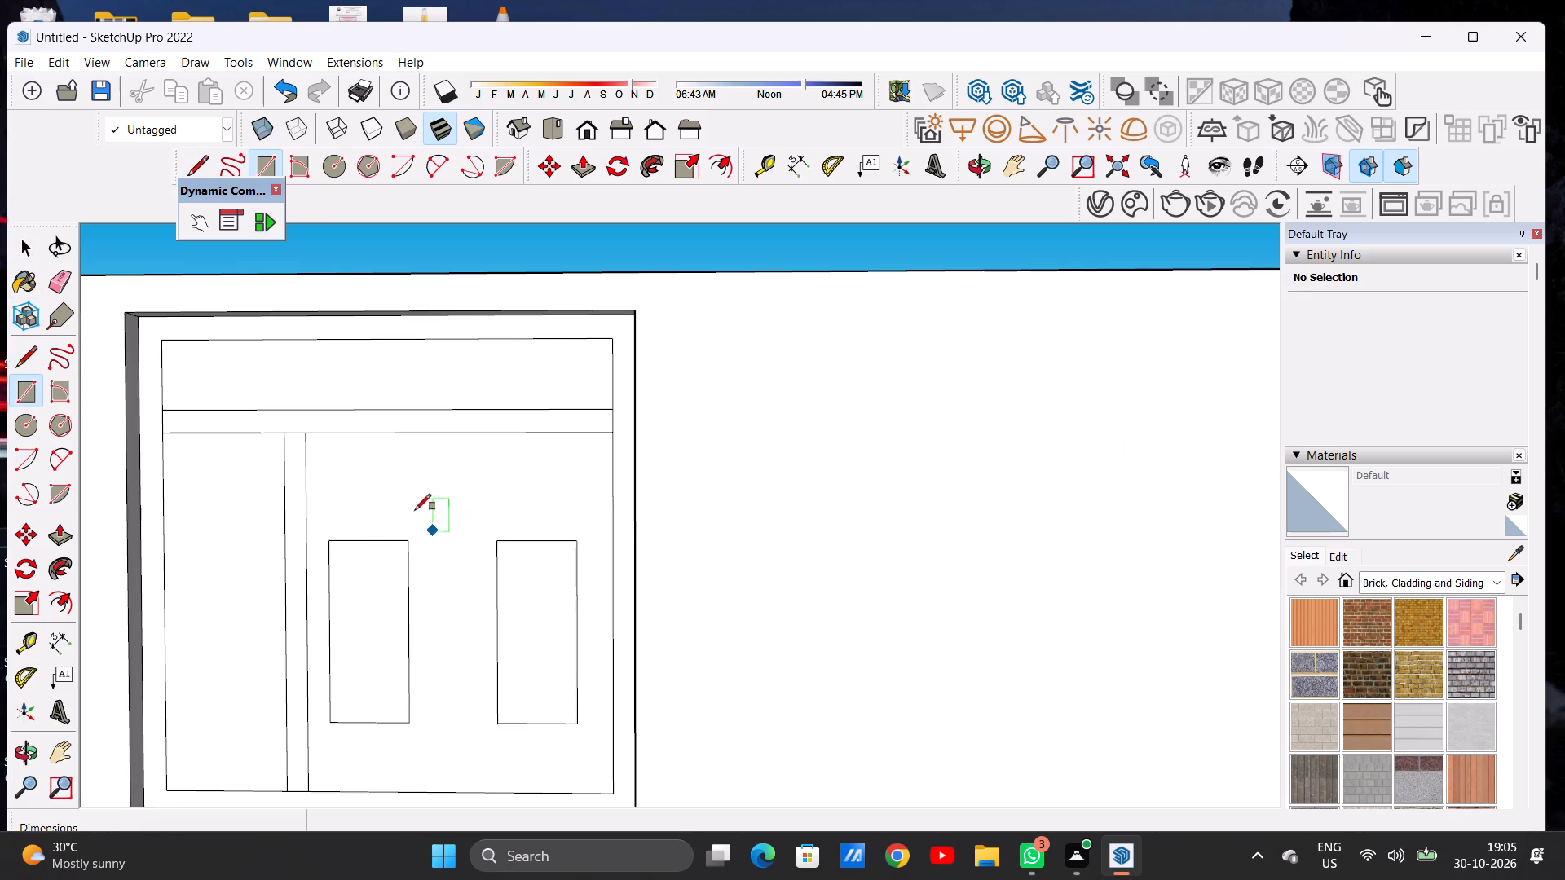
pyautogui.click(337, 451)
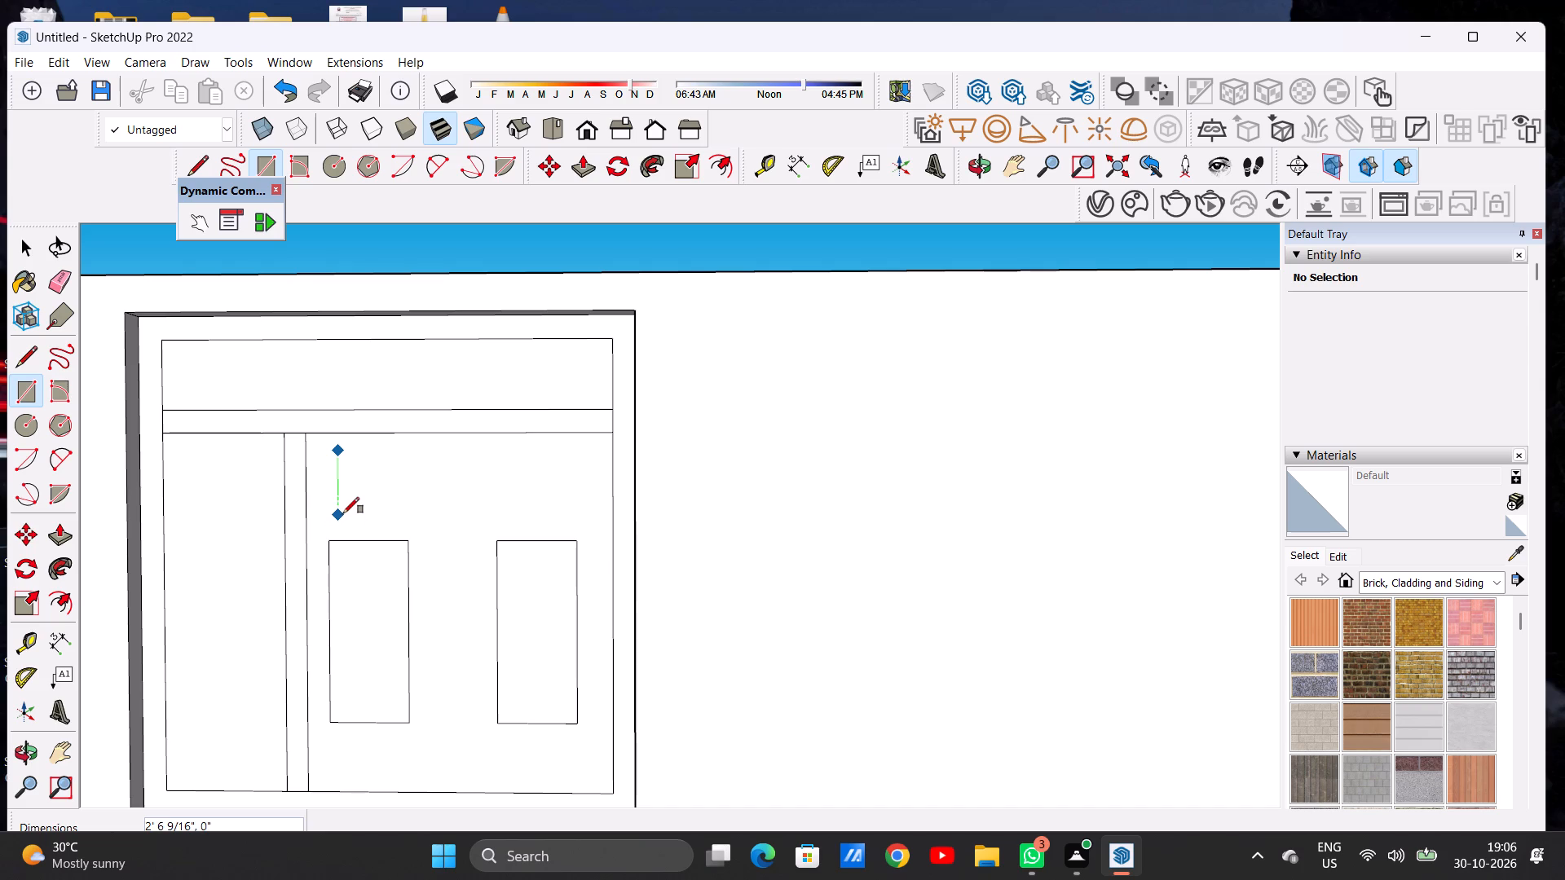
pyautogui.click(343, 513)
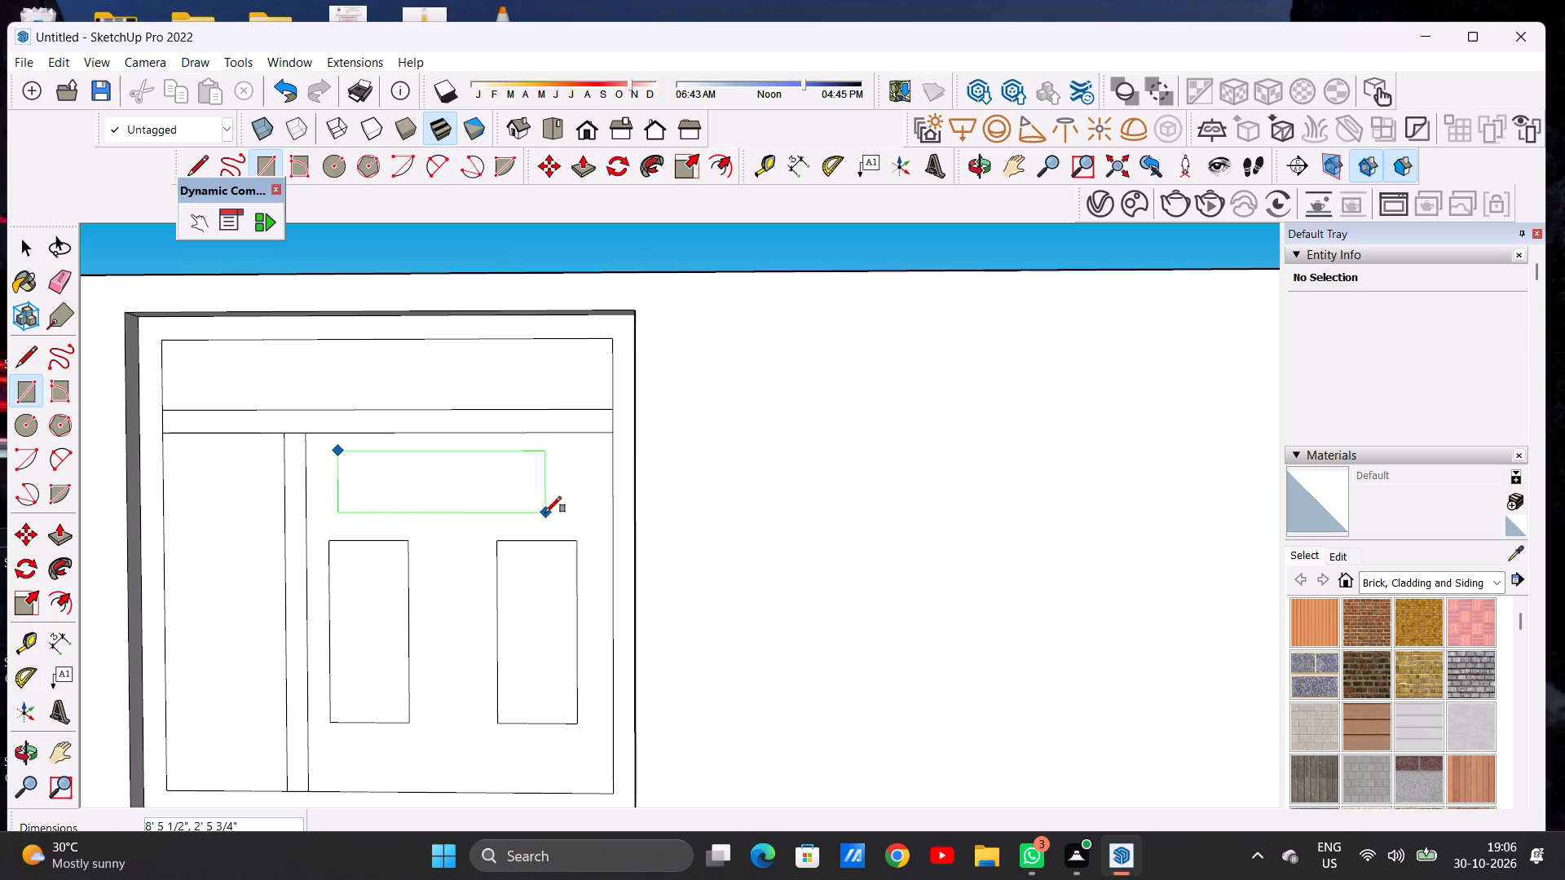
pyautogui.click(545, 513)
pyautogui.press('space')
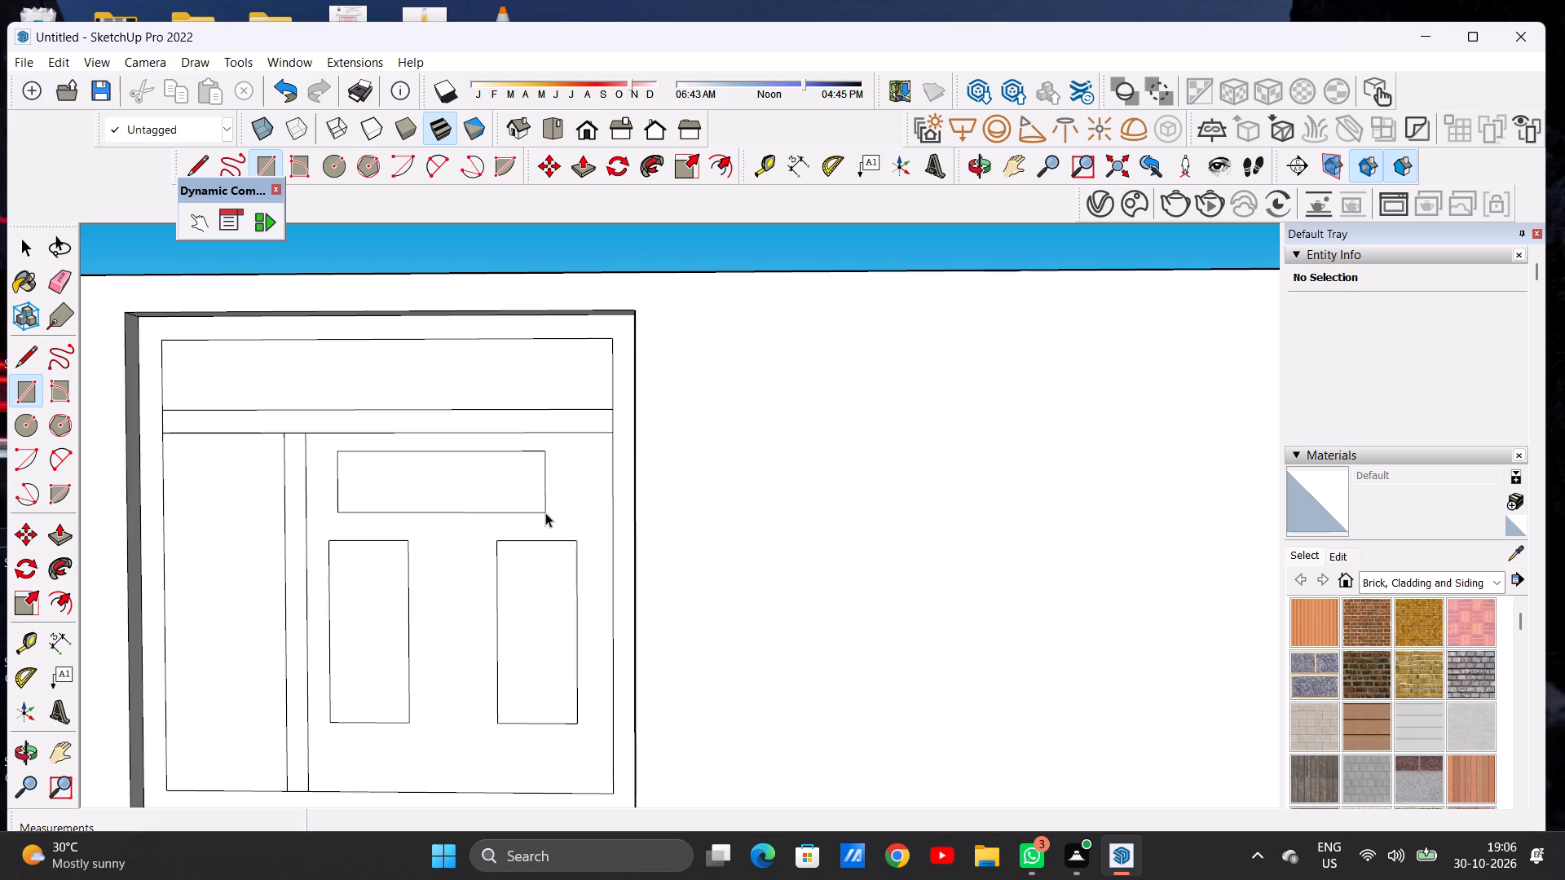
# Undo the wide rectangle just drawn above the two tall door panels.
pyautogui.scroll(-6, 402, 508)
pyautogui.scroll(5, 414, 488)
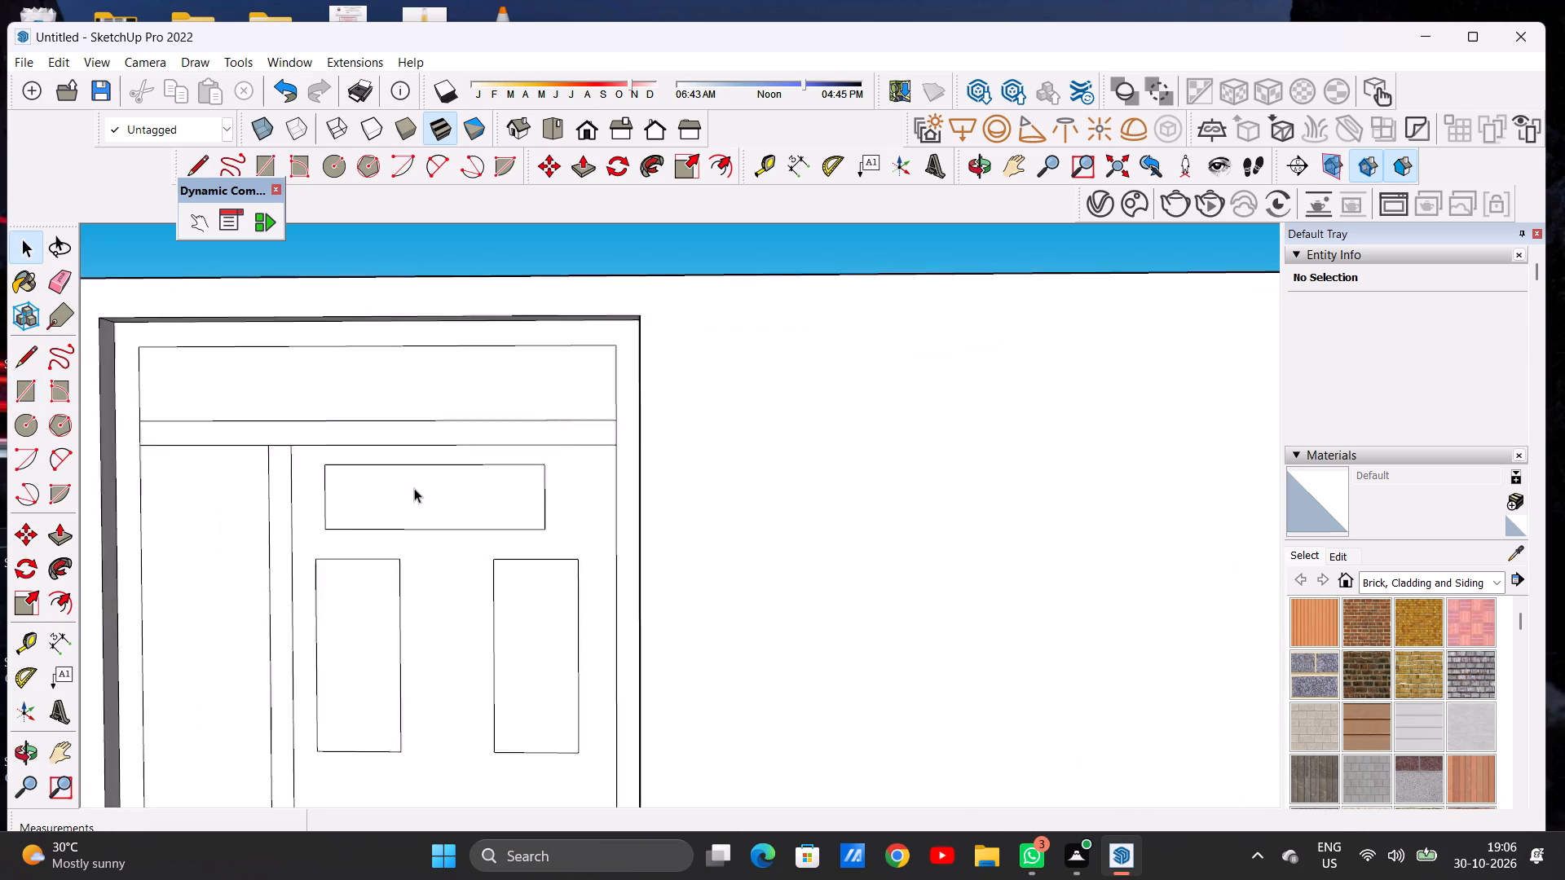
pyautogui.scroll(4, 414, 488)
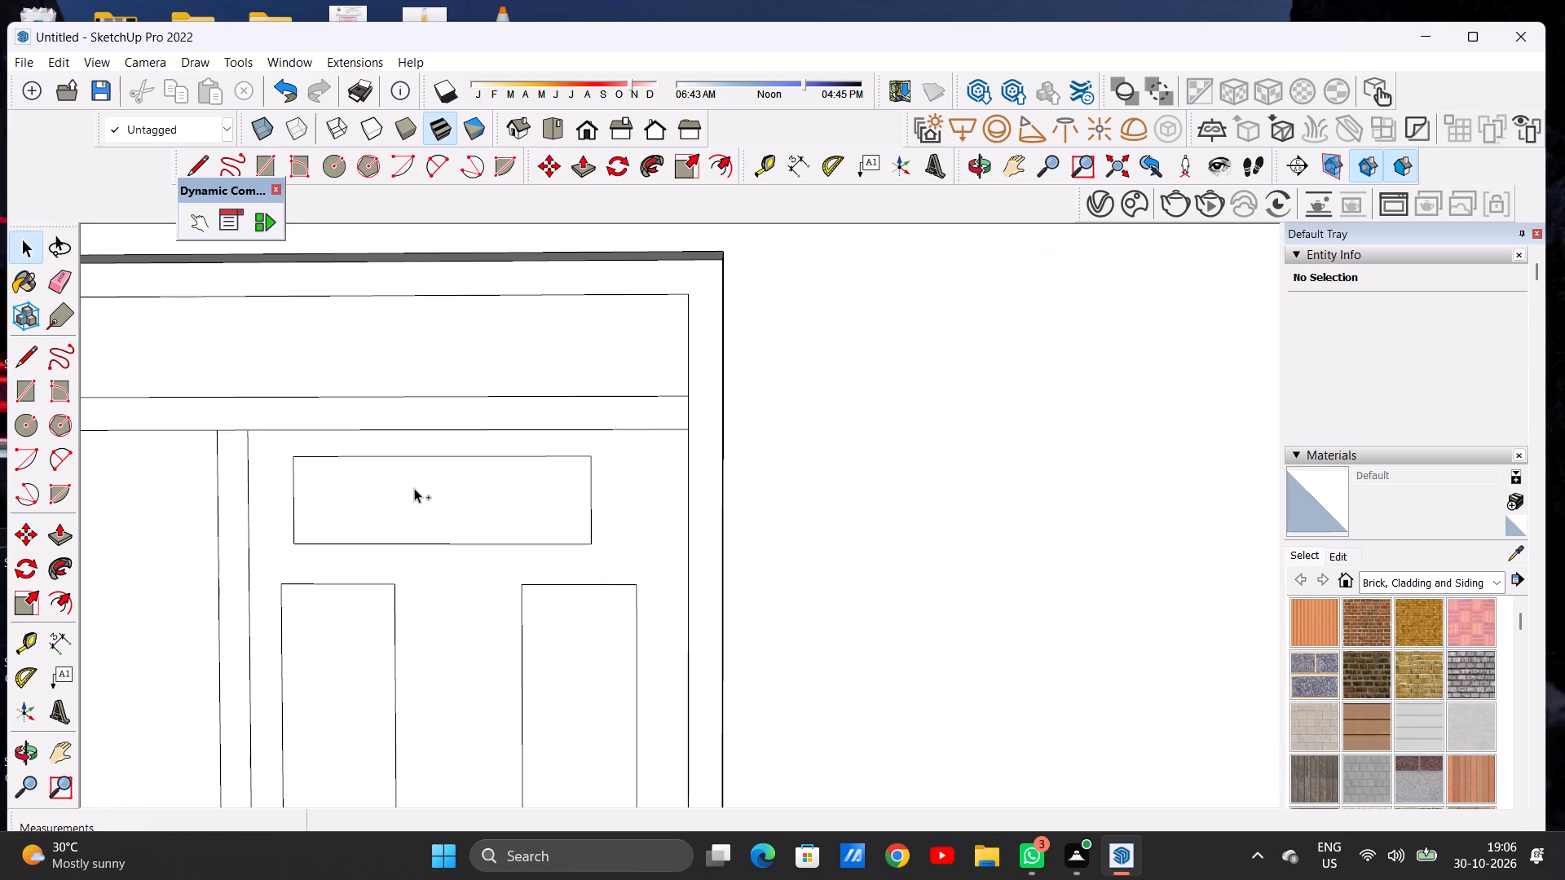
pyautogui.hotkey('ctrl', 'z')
# Draw a wide rectangle about 10' 1" by 2' 8" above the two tall panels, spanning their outer edges.
pyautogui.press('r')
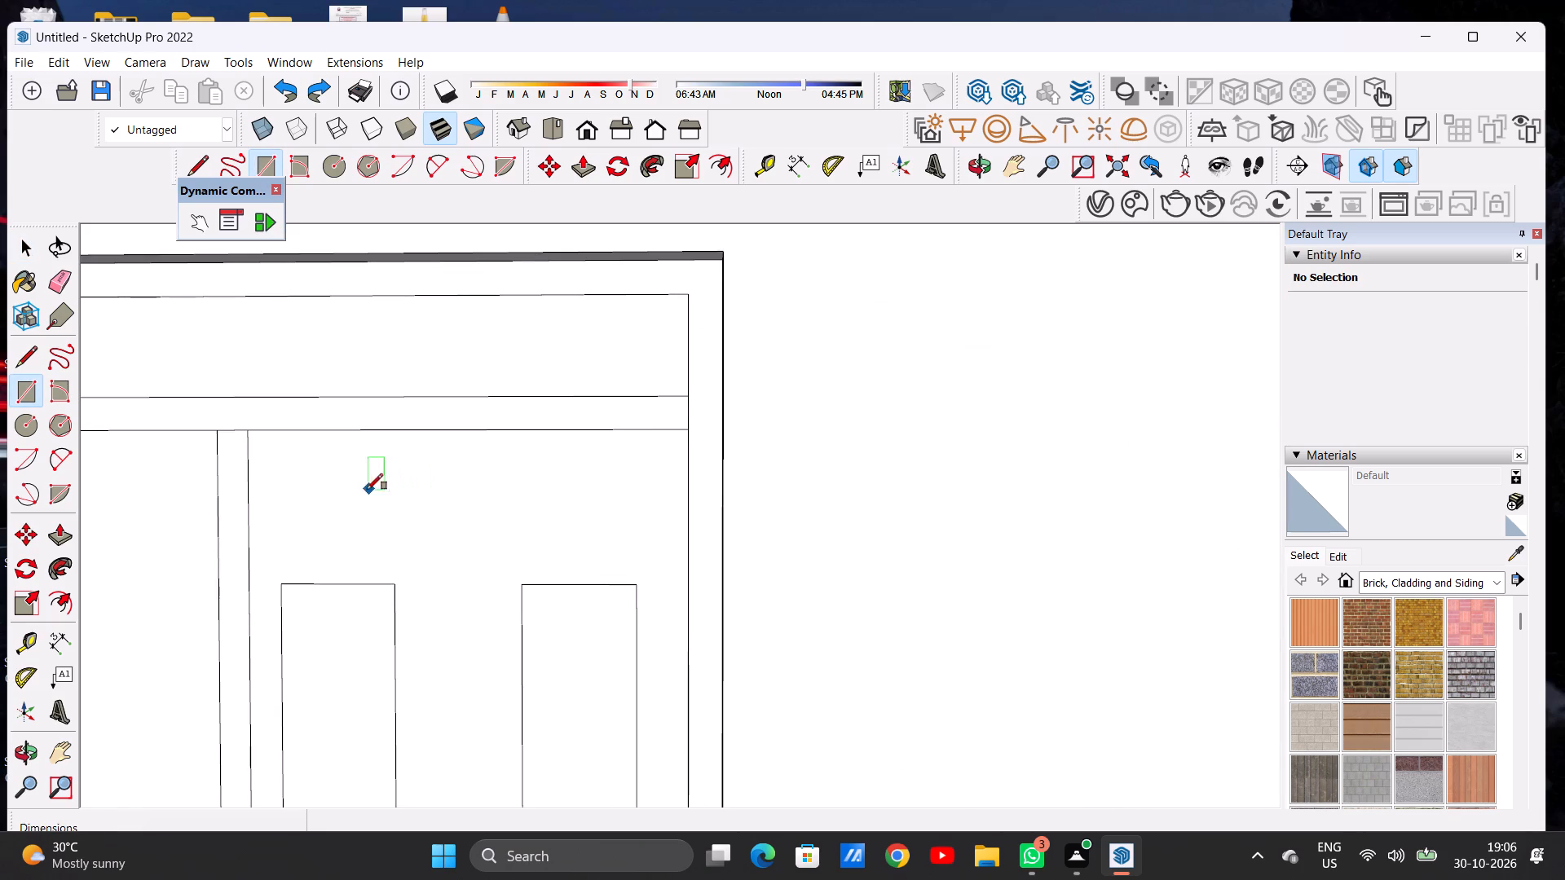
pyautogui.click(280, 454)
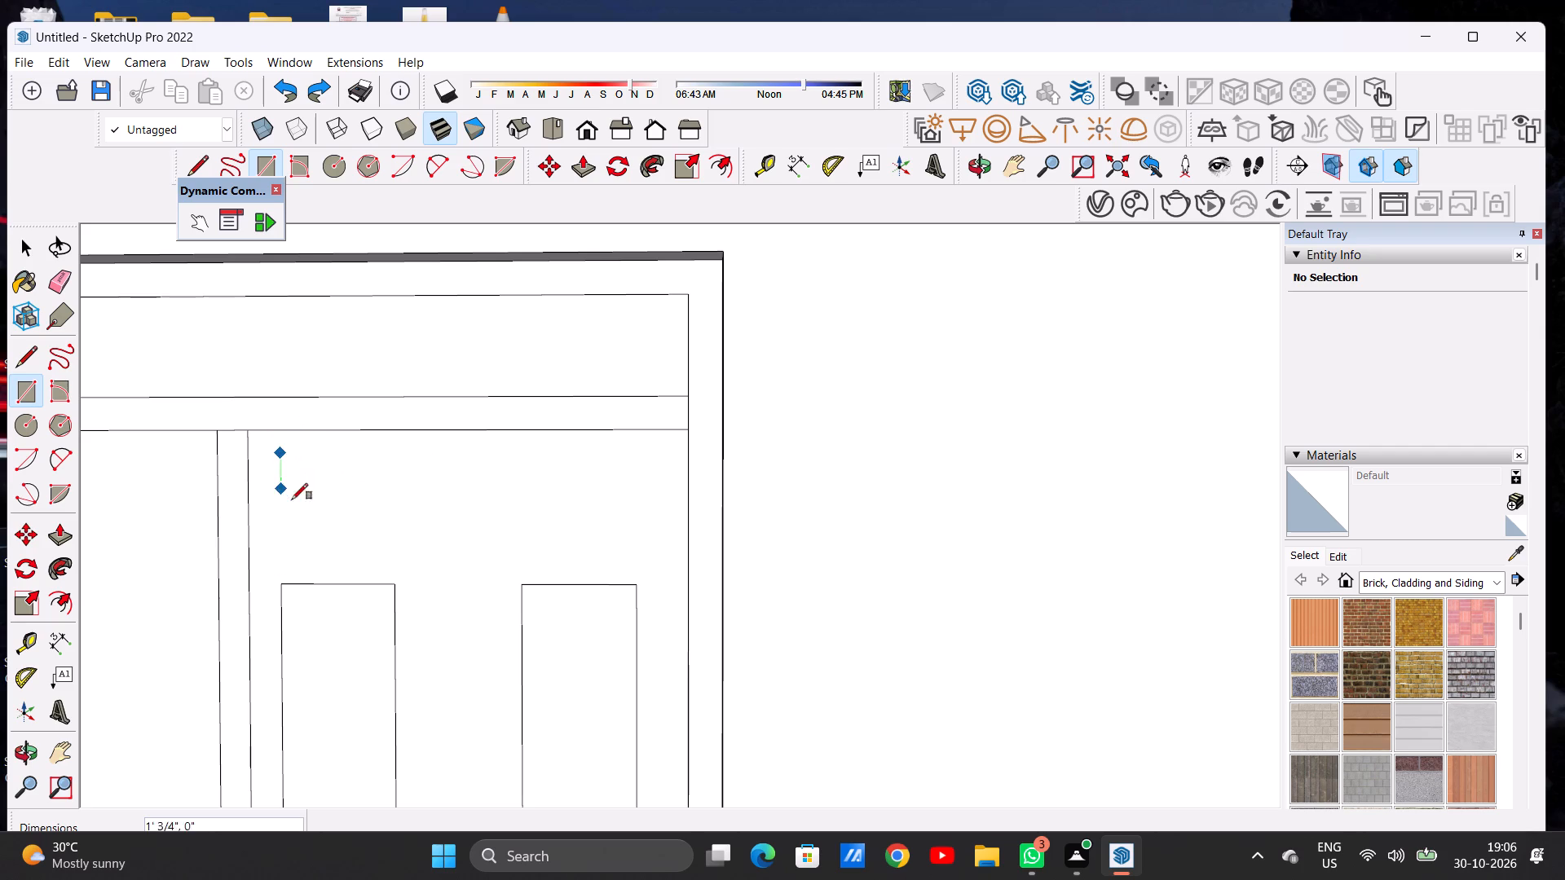
pyautogui.click(285, 549)
pyautogui.click(633, 548)
pyautogui.press('space')
# Offset the wide upper rectangle's outline inward by about 6 3/8".
pyautogui.write('OF')
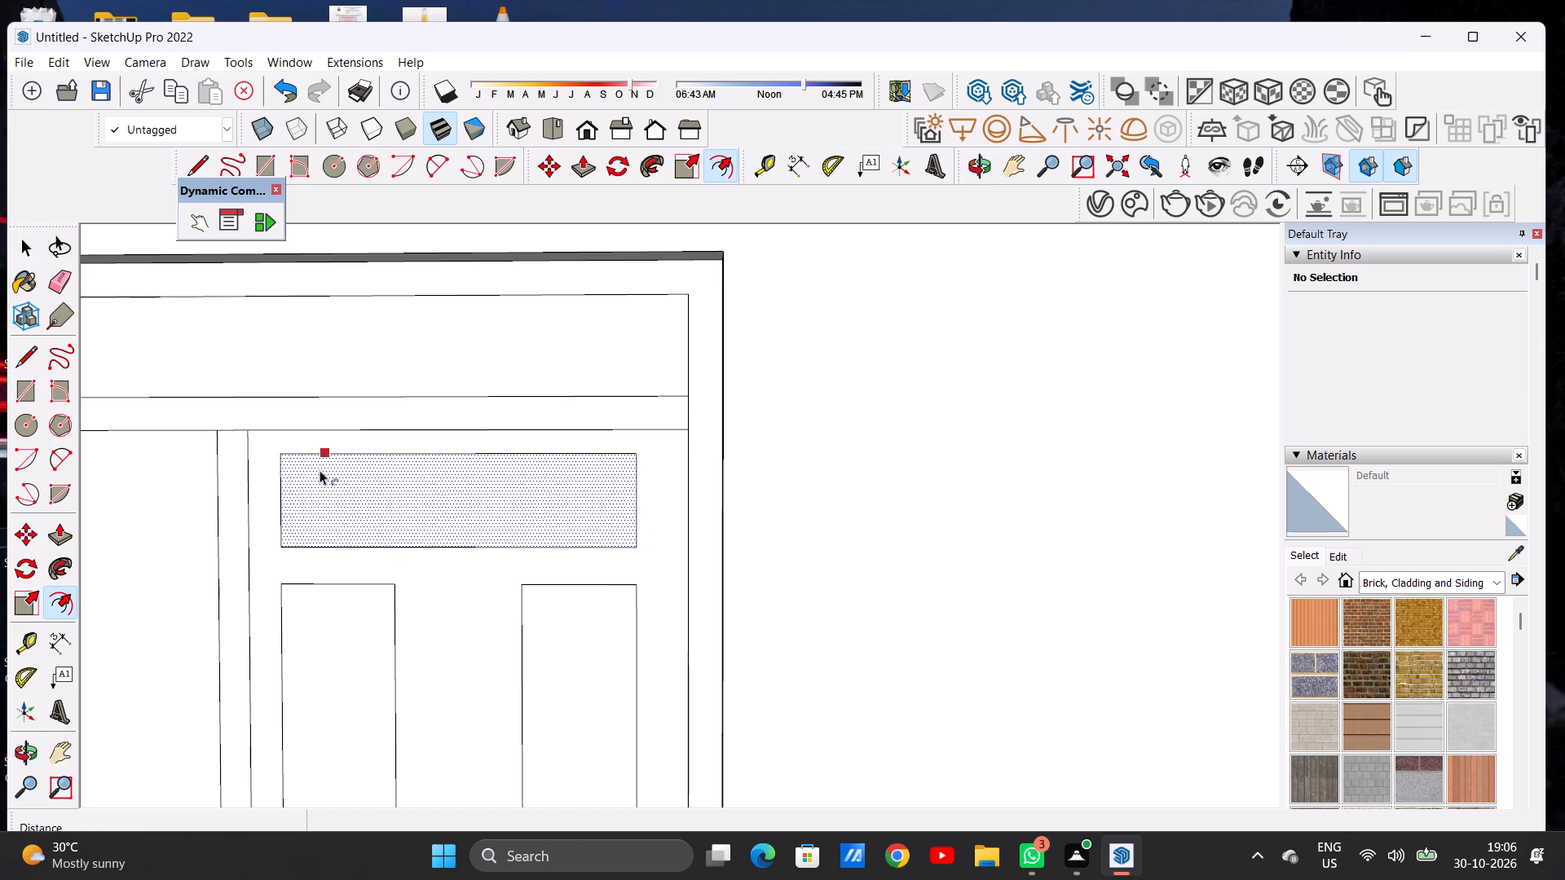
pyautogui.click(316, 463)
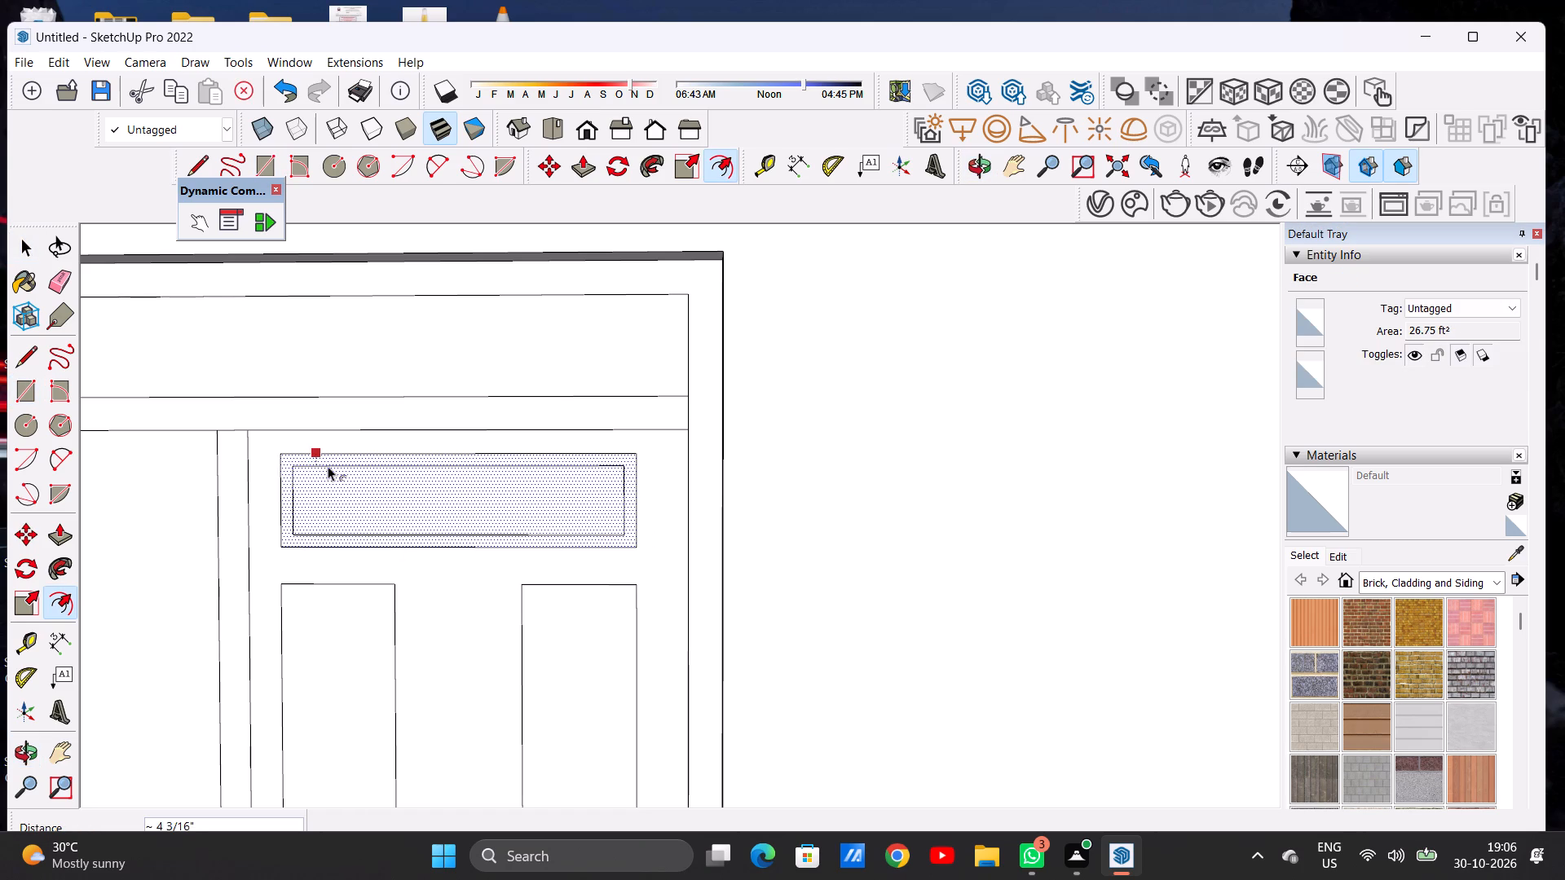
pyautogui.click(340, 473)
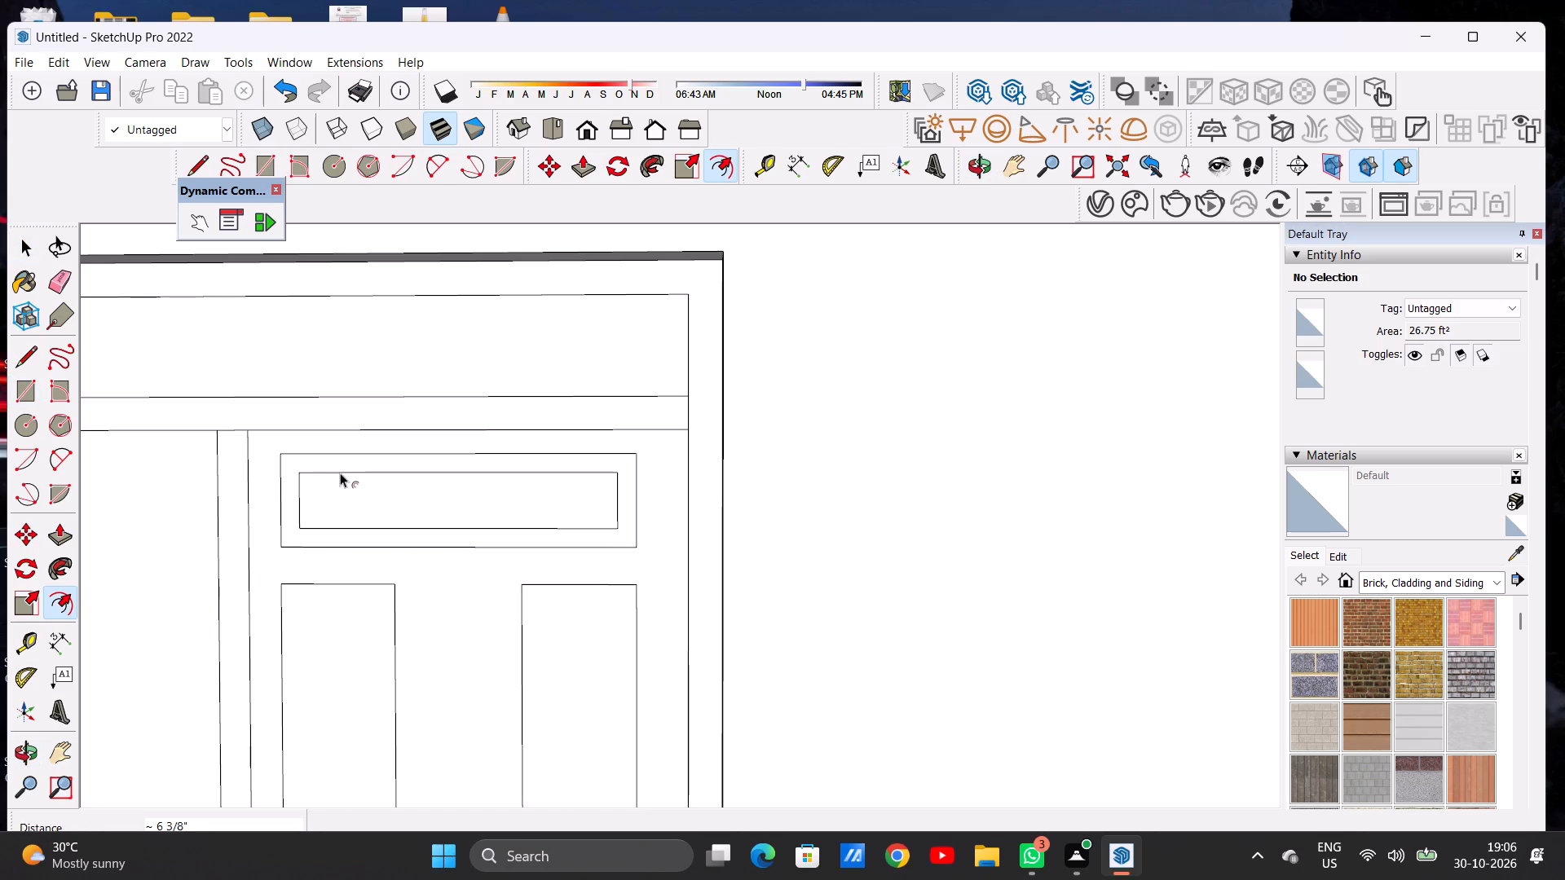
pyautogui.press('space')
# Push the inner face of the wide upper panel inward about 2 7/8".
pyautogui.scroll(-5, 355, 510)
pyautogui.moveTo(375, 522); pyautogui.dragTo(373, 543, button='middle')
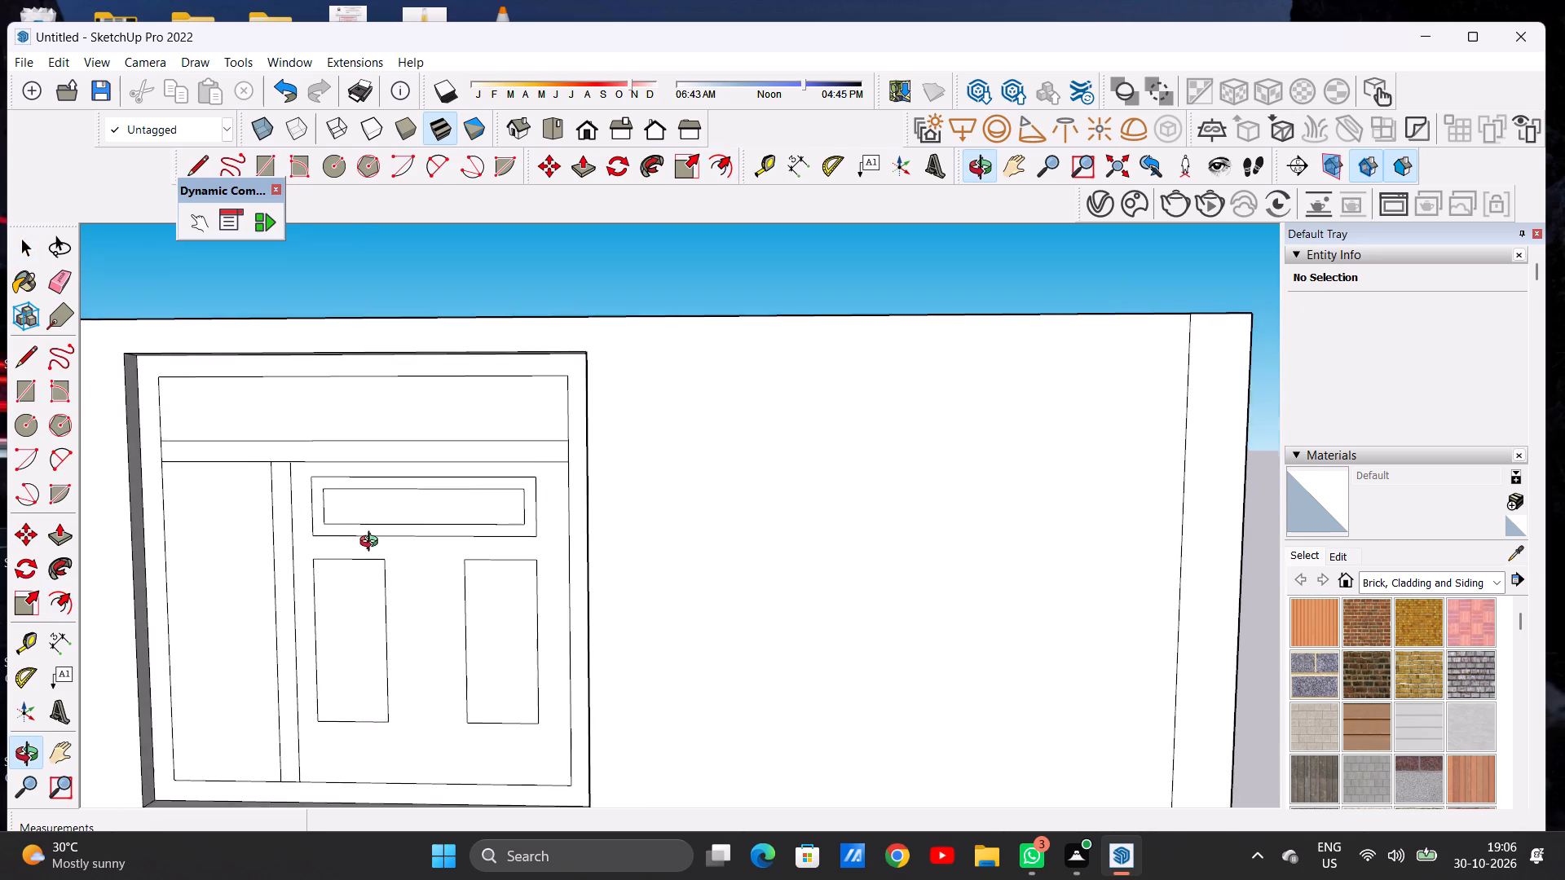
pyautogui.moveTo(373, 543); pyautogui.dragTo(372, 508, button='middle')
pyautogui.scroll(-9, 398, 513)
pyautogui.scroll(5, 412, 526)
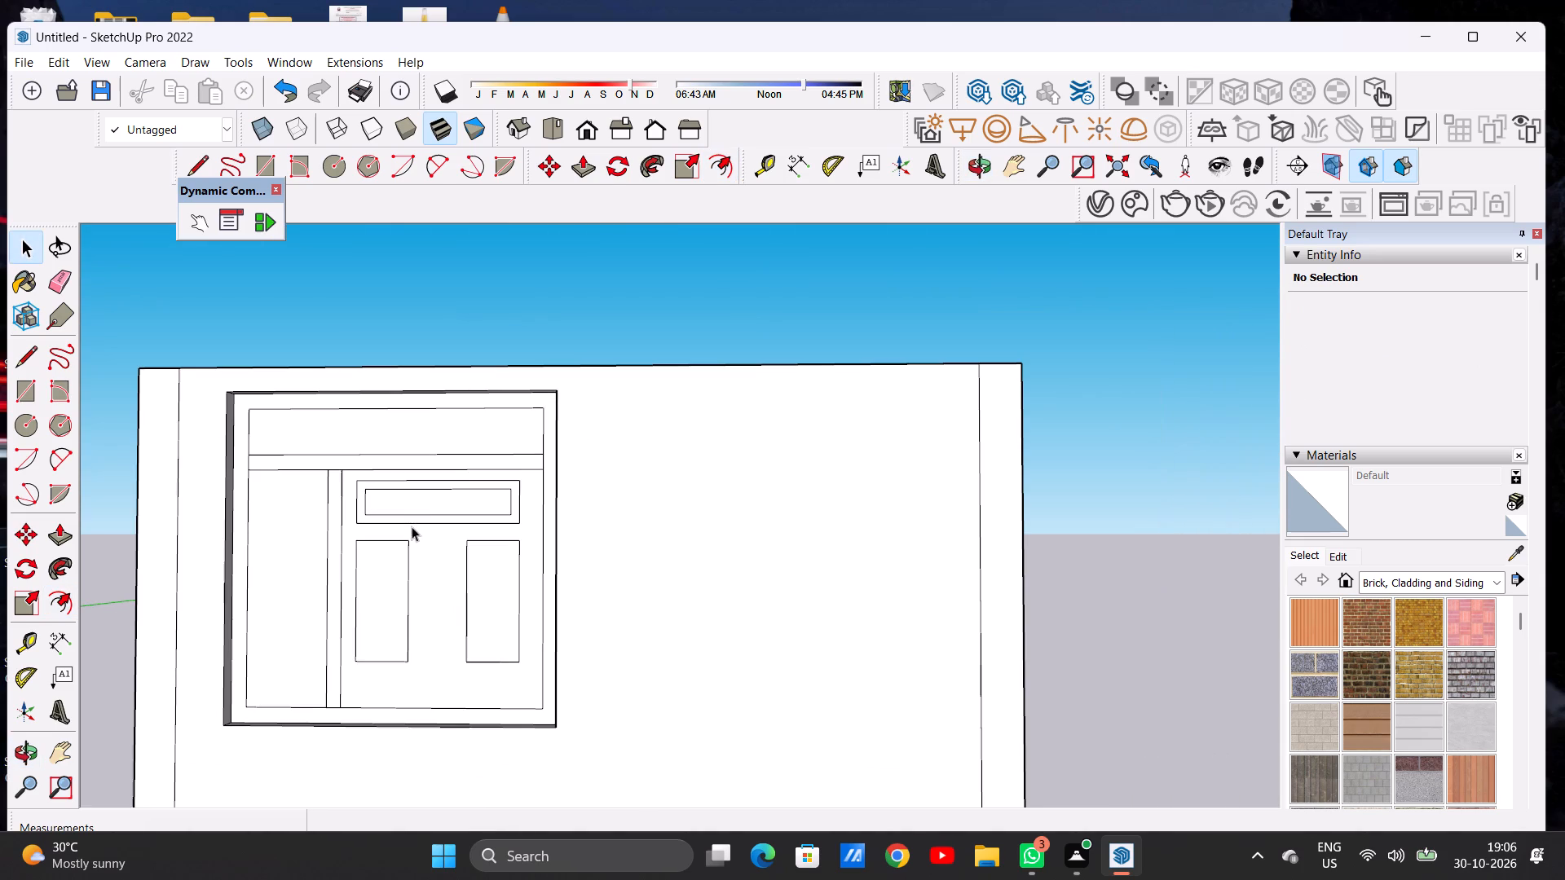
pyautogui.scroll(-3, 466, 508)
pyautogui.moveTo(468, 509); pyautogui.dragTo(465, 530, button='middle')
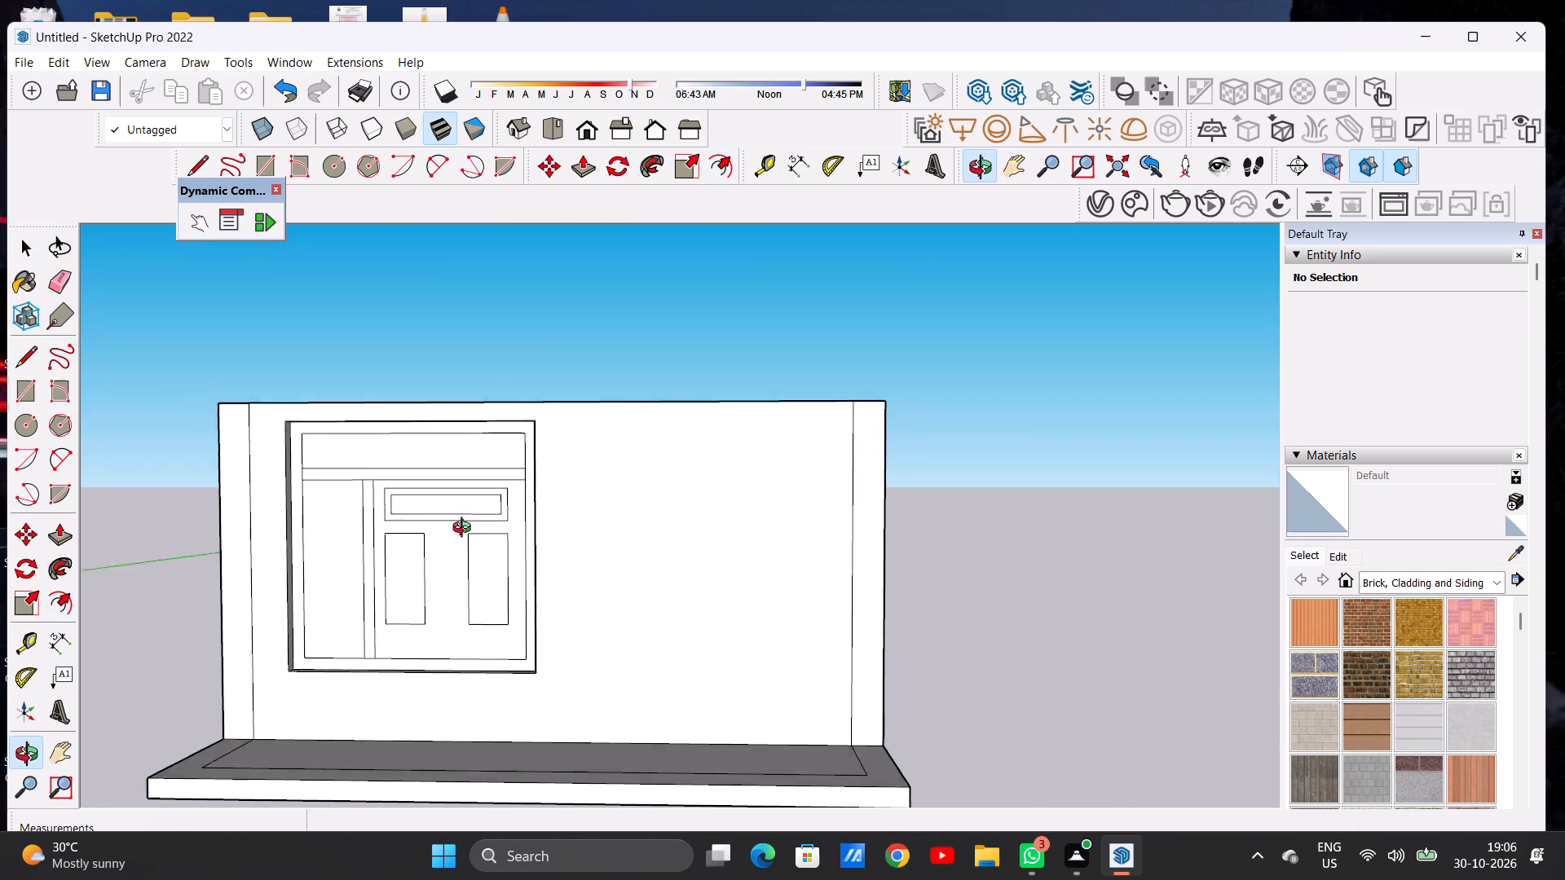
pyautogui.moveTo(465, 530); pyautogui.dragTo(456, 543, button='middle')
pyautogui.scroll(2, 397, 511)
pyautogui.scroll(-1, 397, 511)
pyautogui.scroll(10, 396, 511)
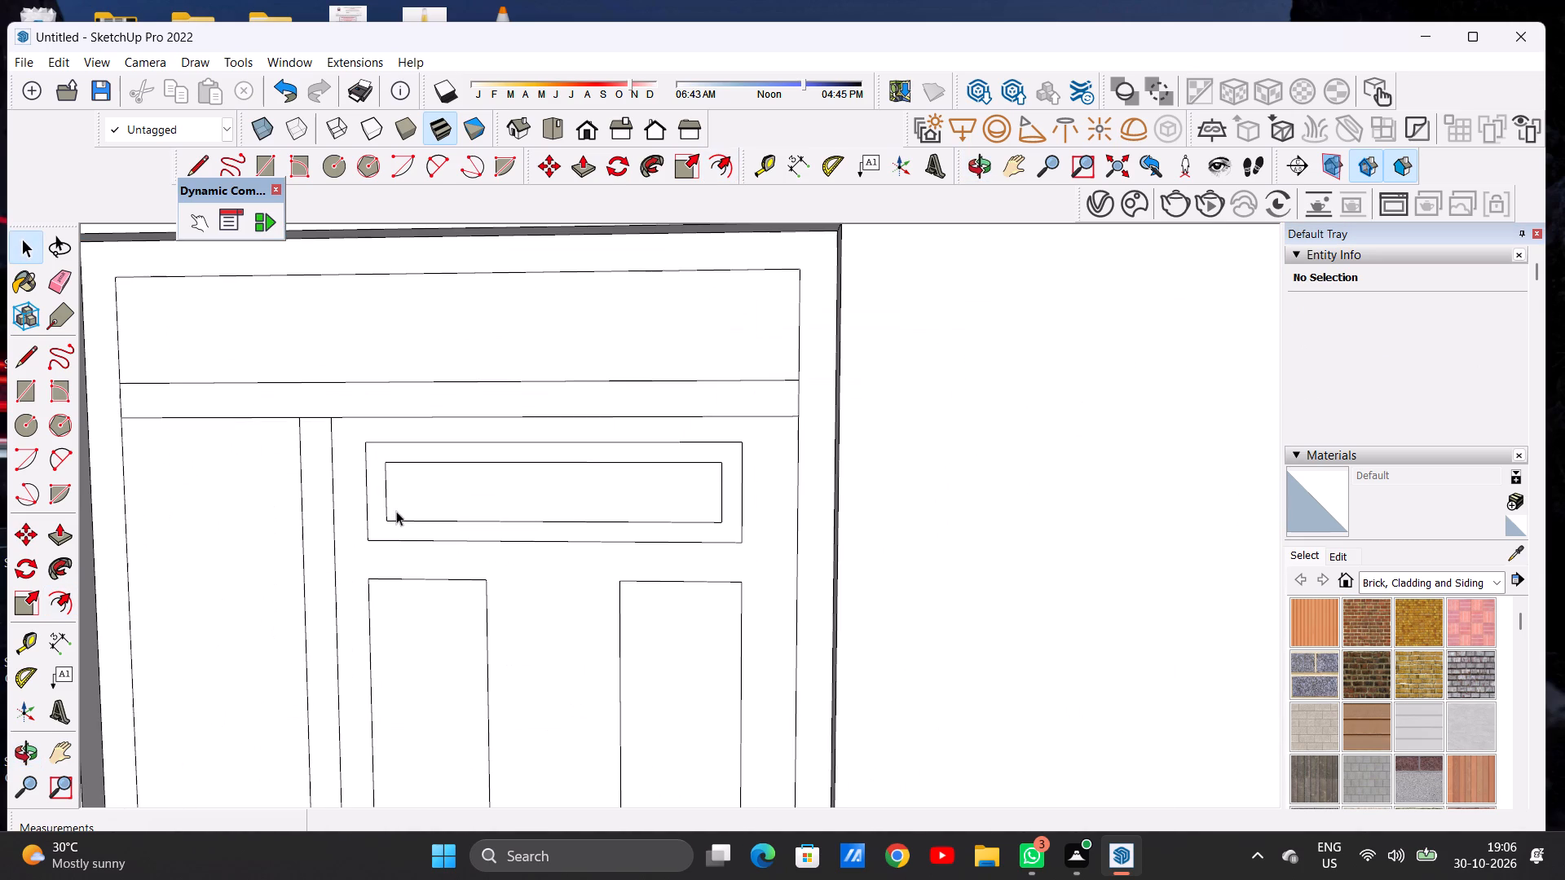
pyautogui.press('p')
pyautogui.scroll(3, 406, 497)
pyautogui.click(404, 497)
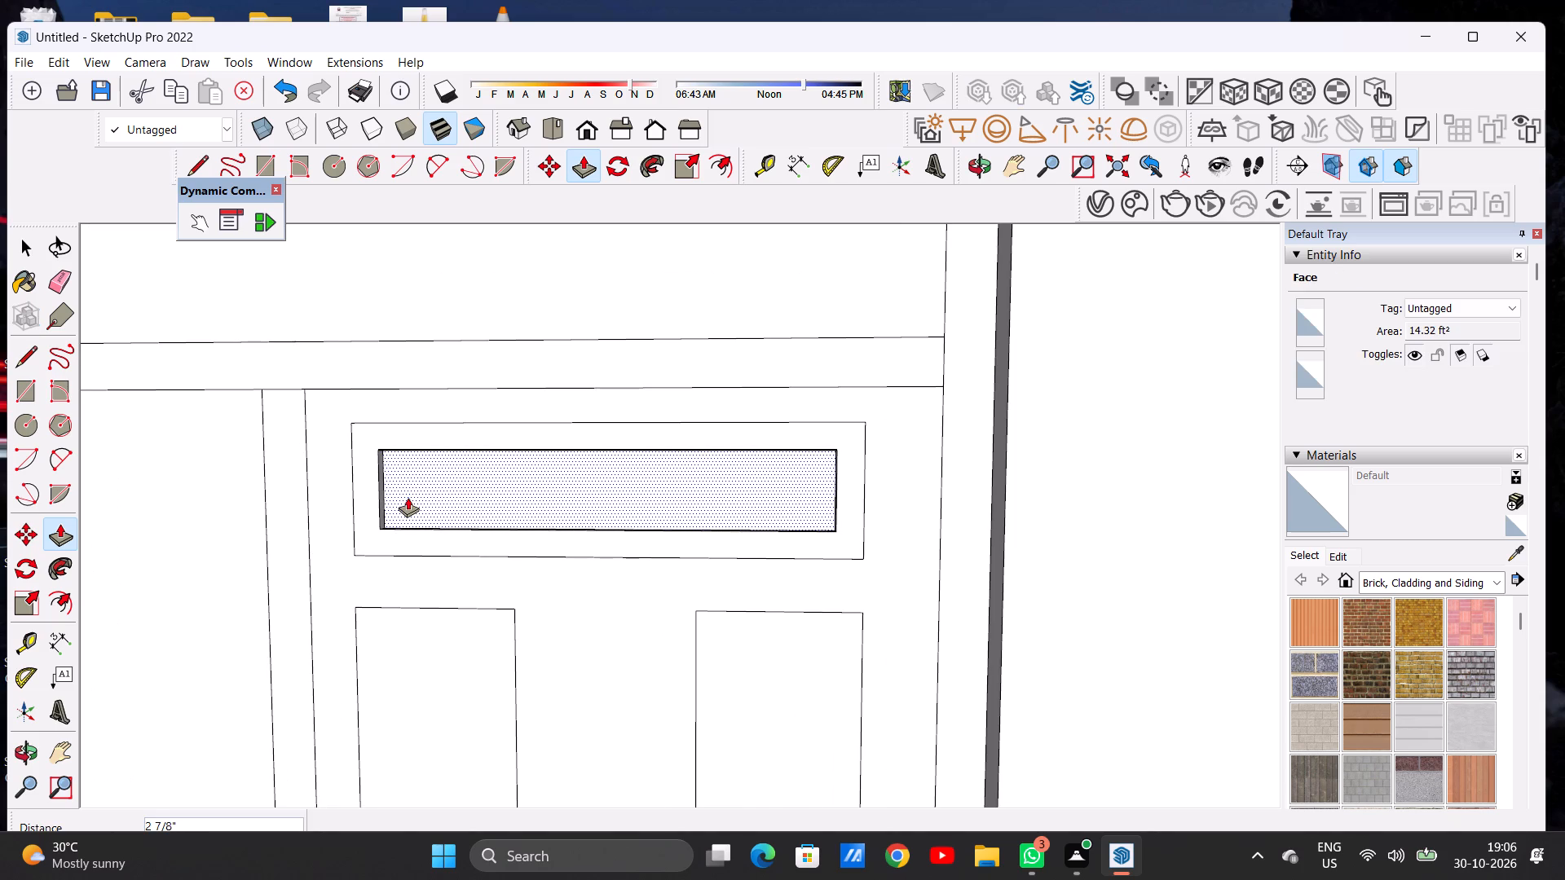
pyautogui.click(408, 497)
pyautogui.press('space')
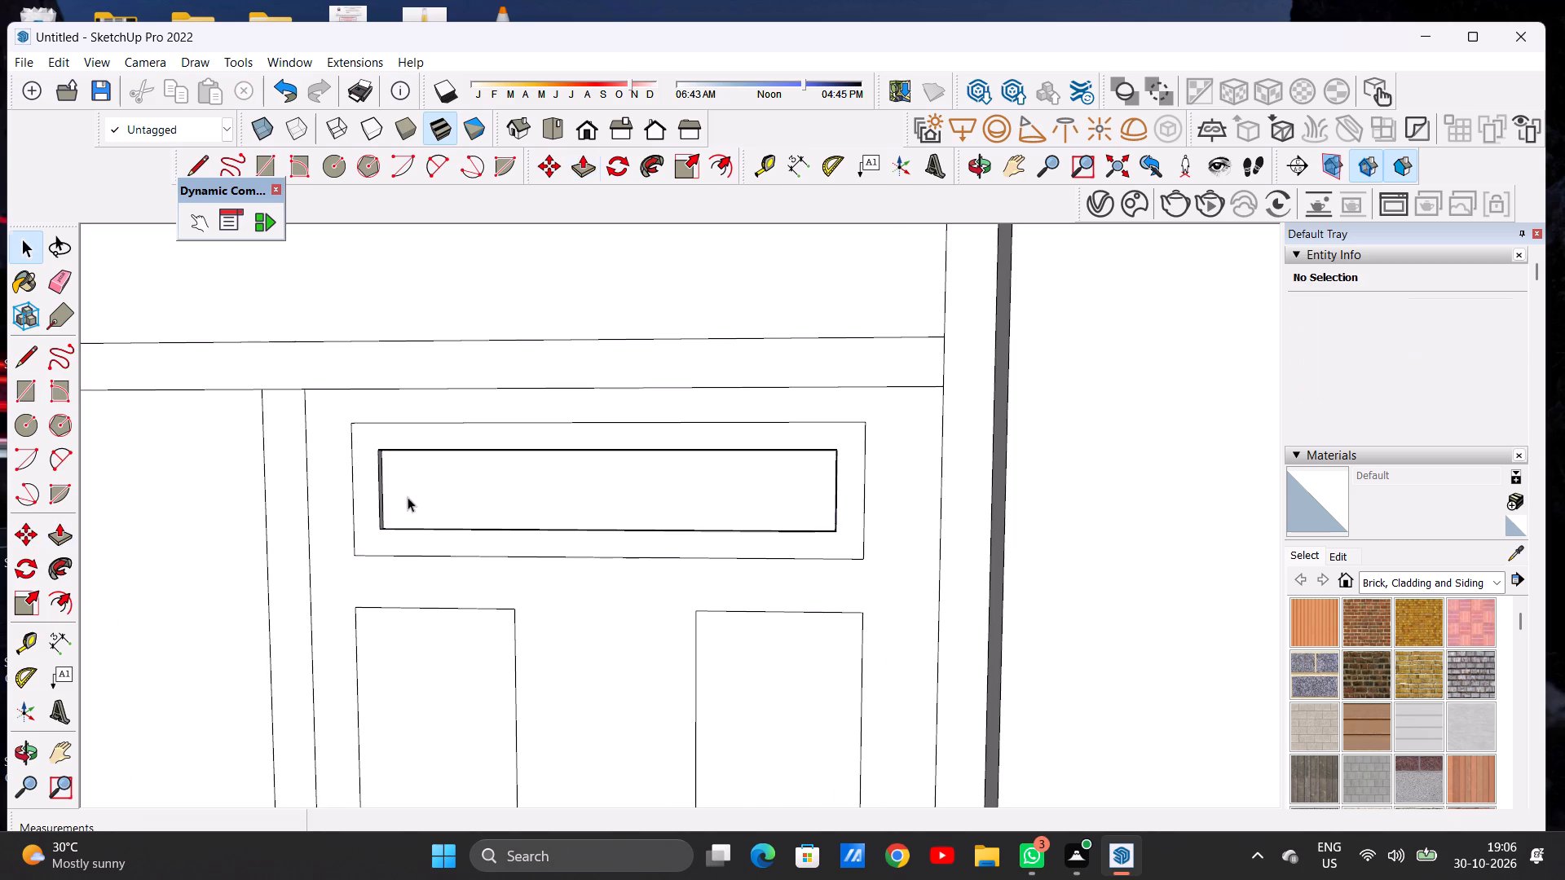
# Offset the outlines of both tall door panels inward by about 4 7/8".
pyautogui.scroll(-10, 398, 540)
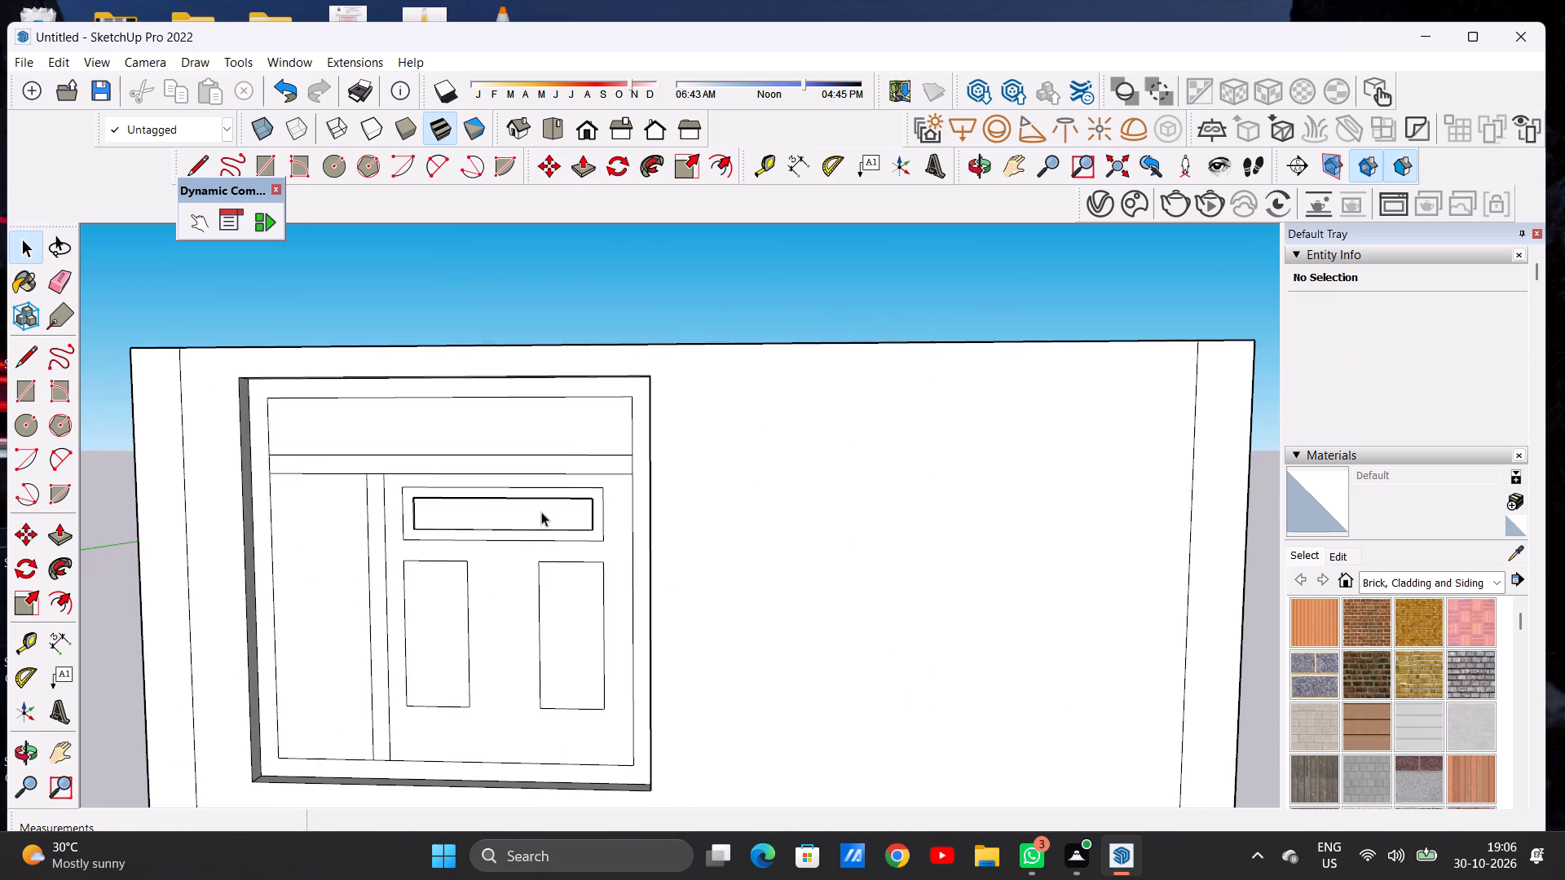
pyautogui.scroll(4, 444, 688)
pyautogui.scroll(-5, 457, 634)
pyautogui.scroll(4, 452, 667)
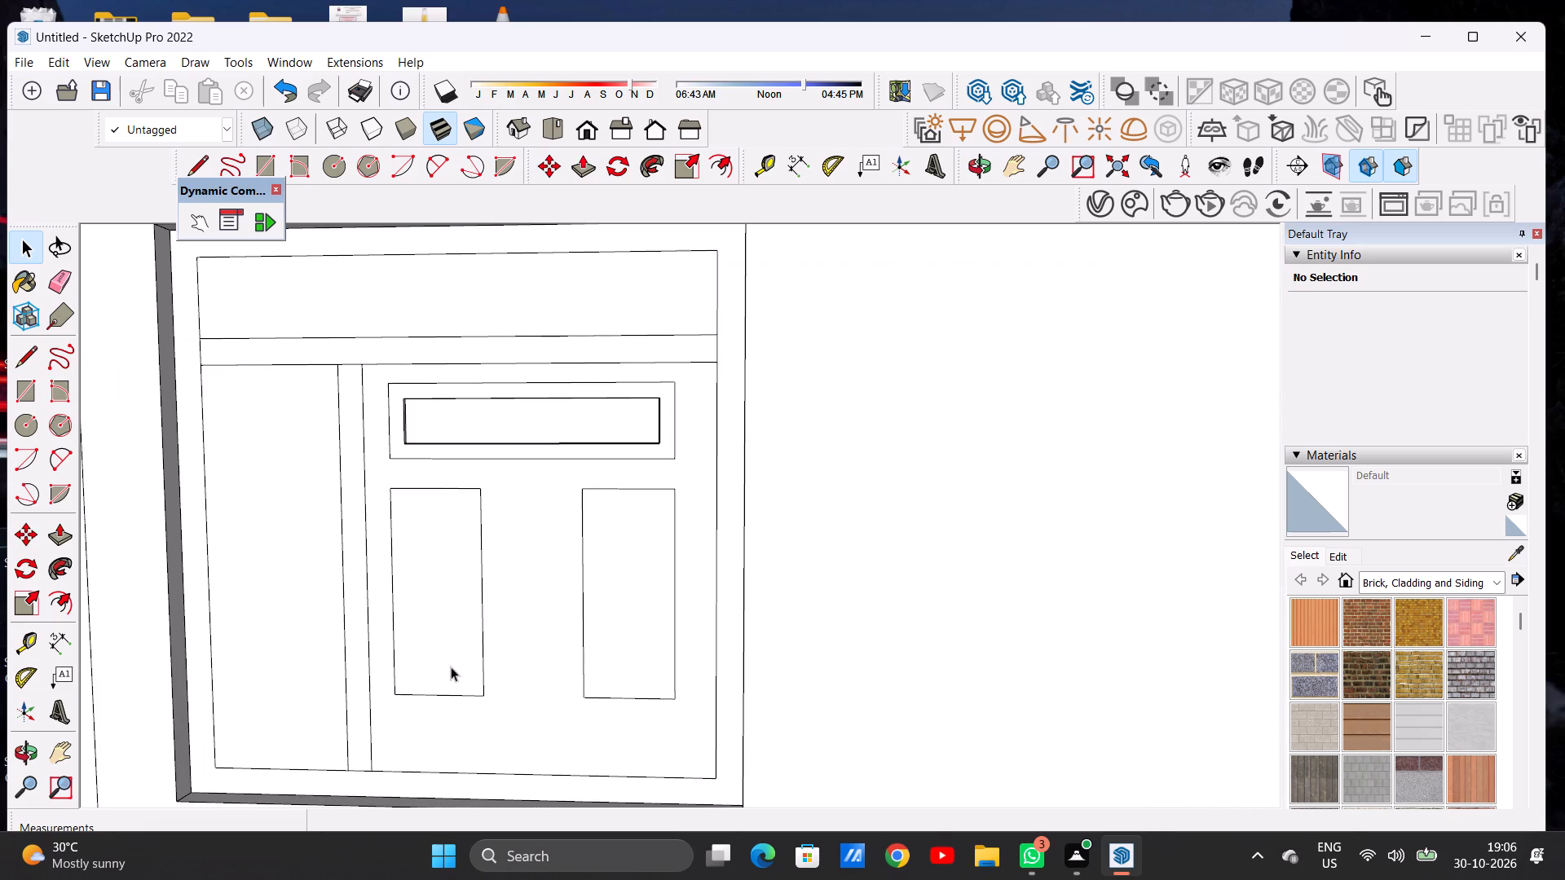
pyautogui.write('OF')
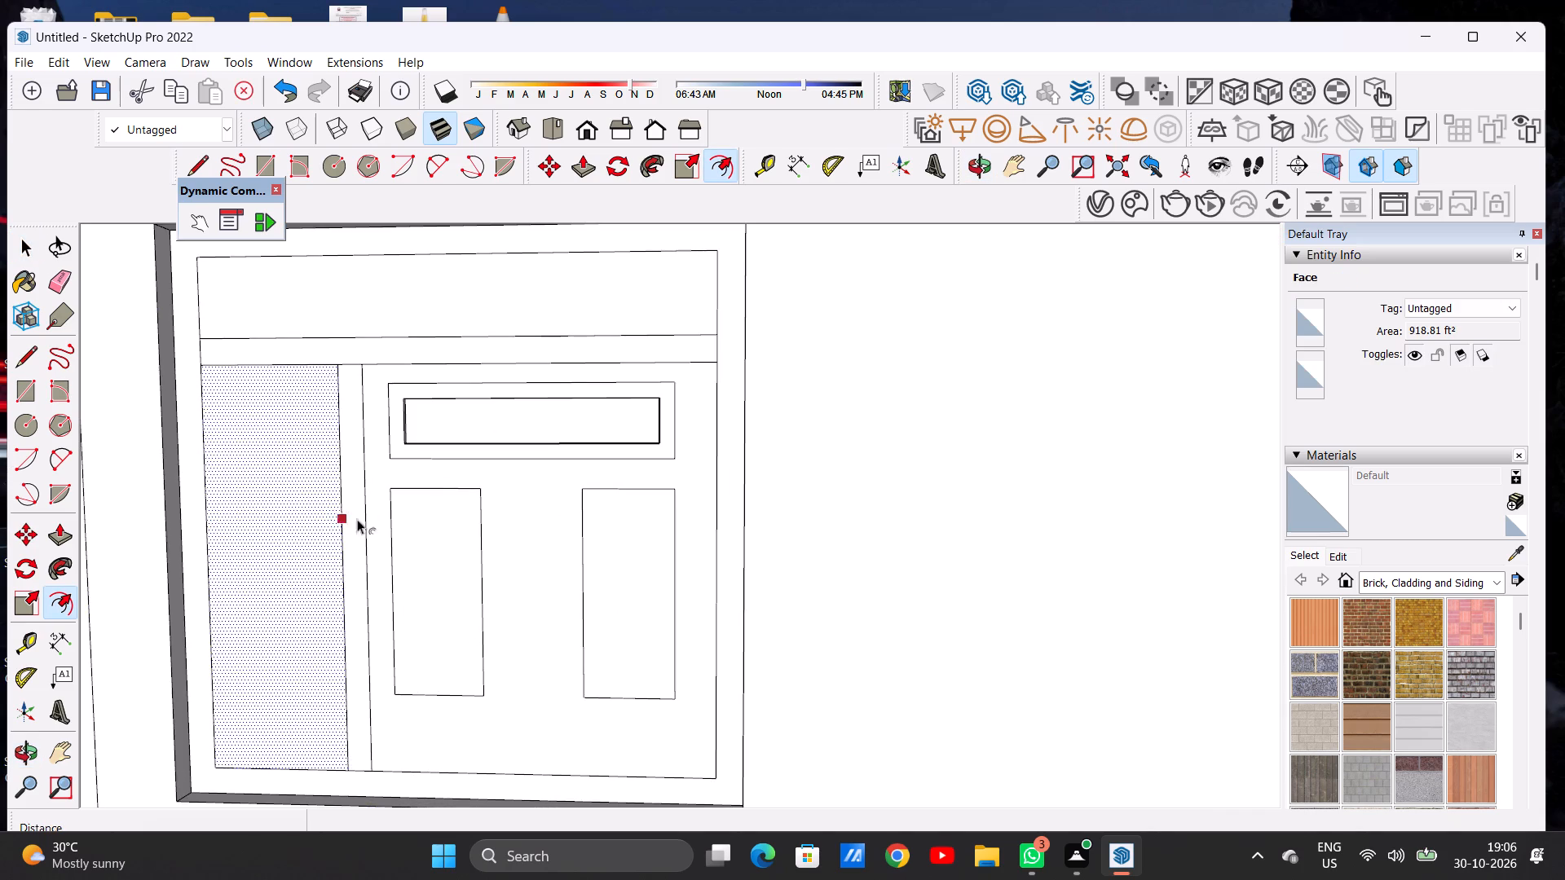
pyautogui.scroll(5, 440, 517)
pyautogui.click(434, 513)
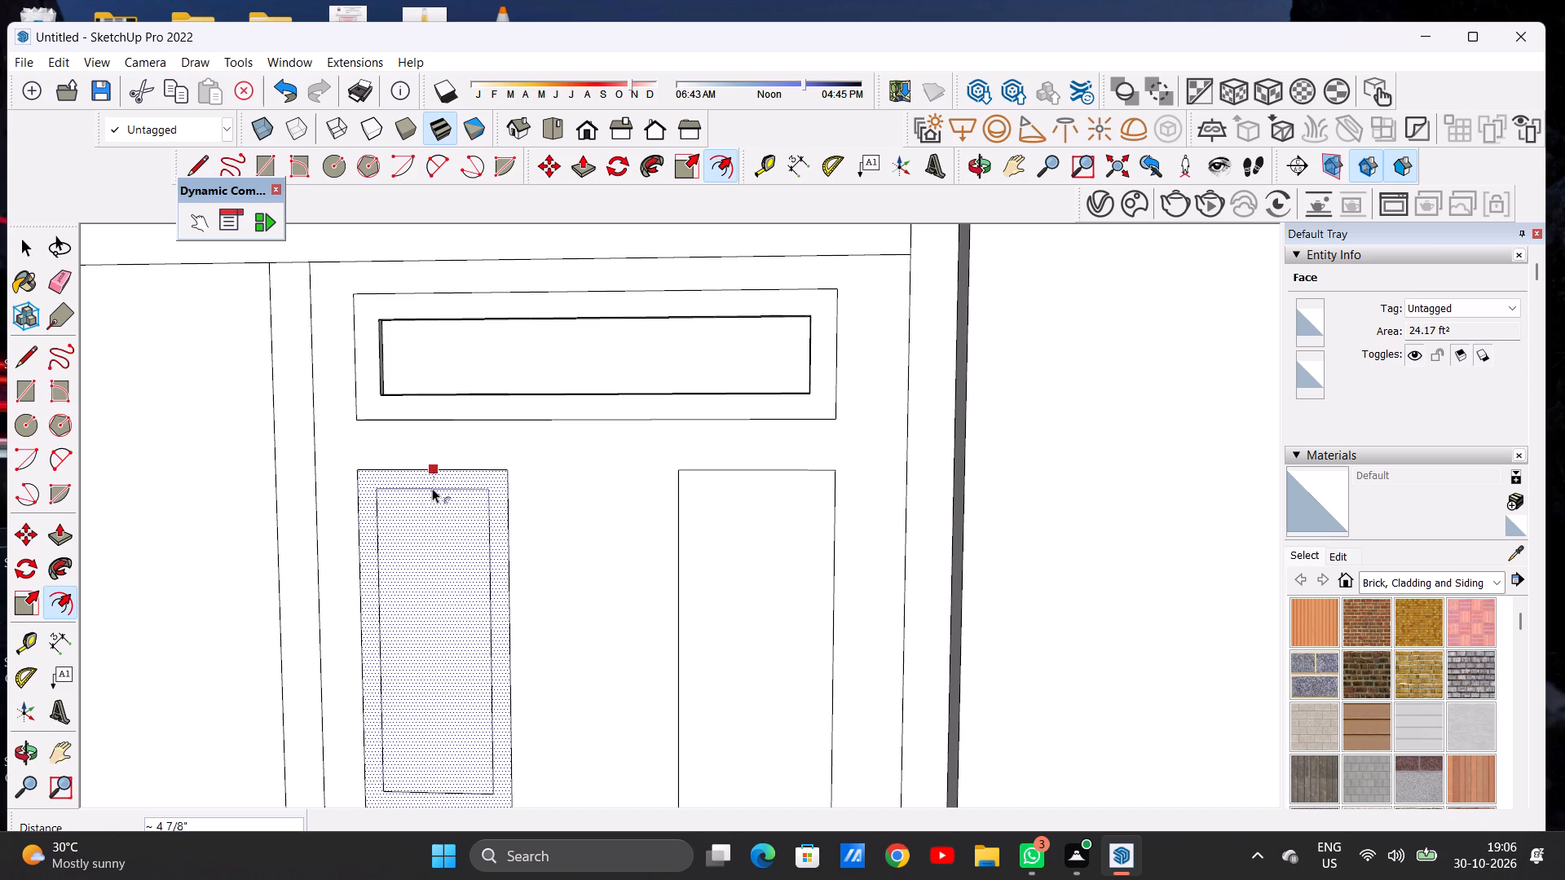
pyautogui.click(432, 489)
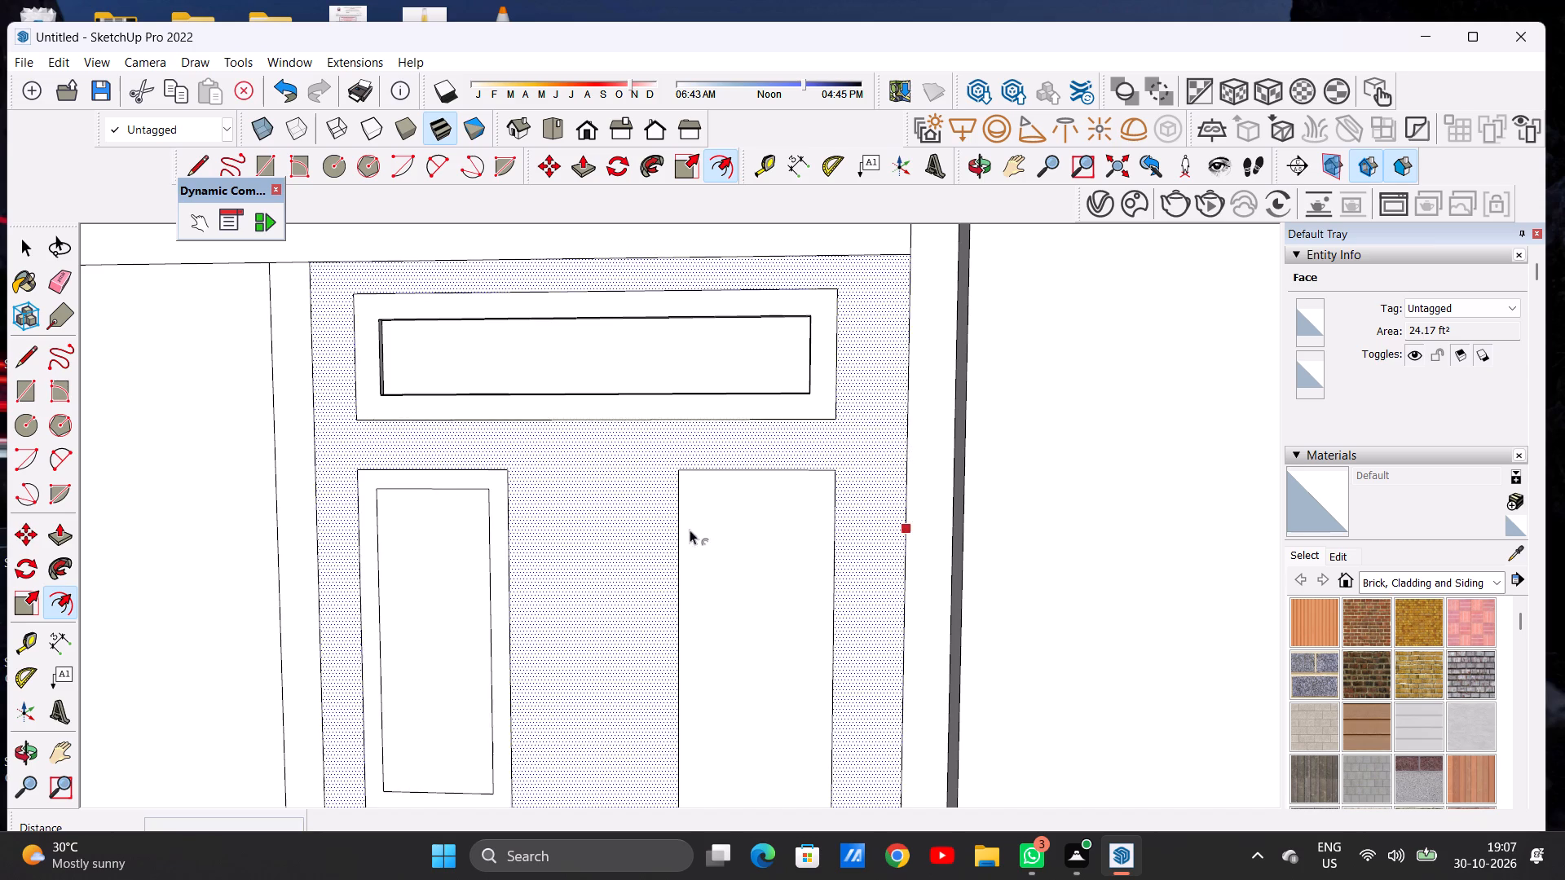
pyautogui.doubleClick(711, 530)
pyautogui.press('space')
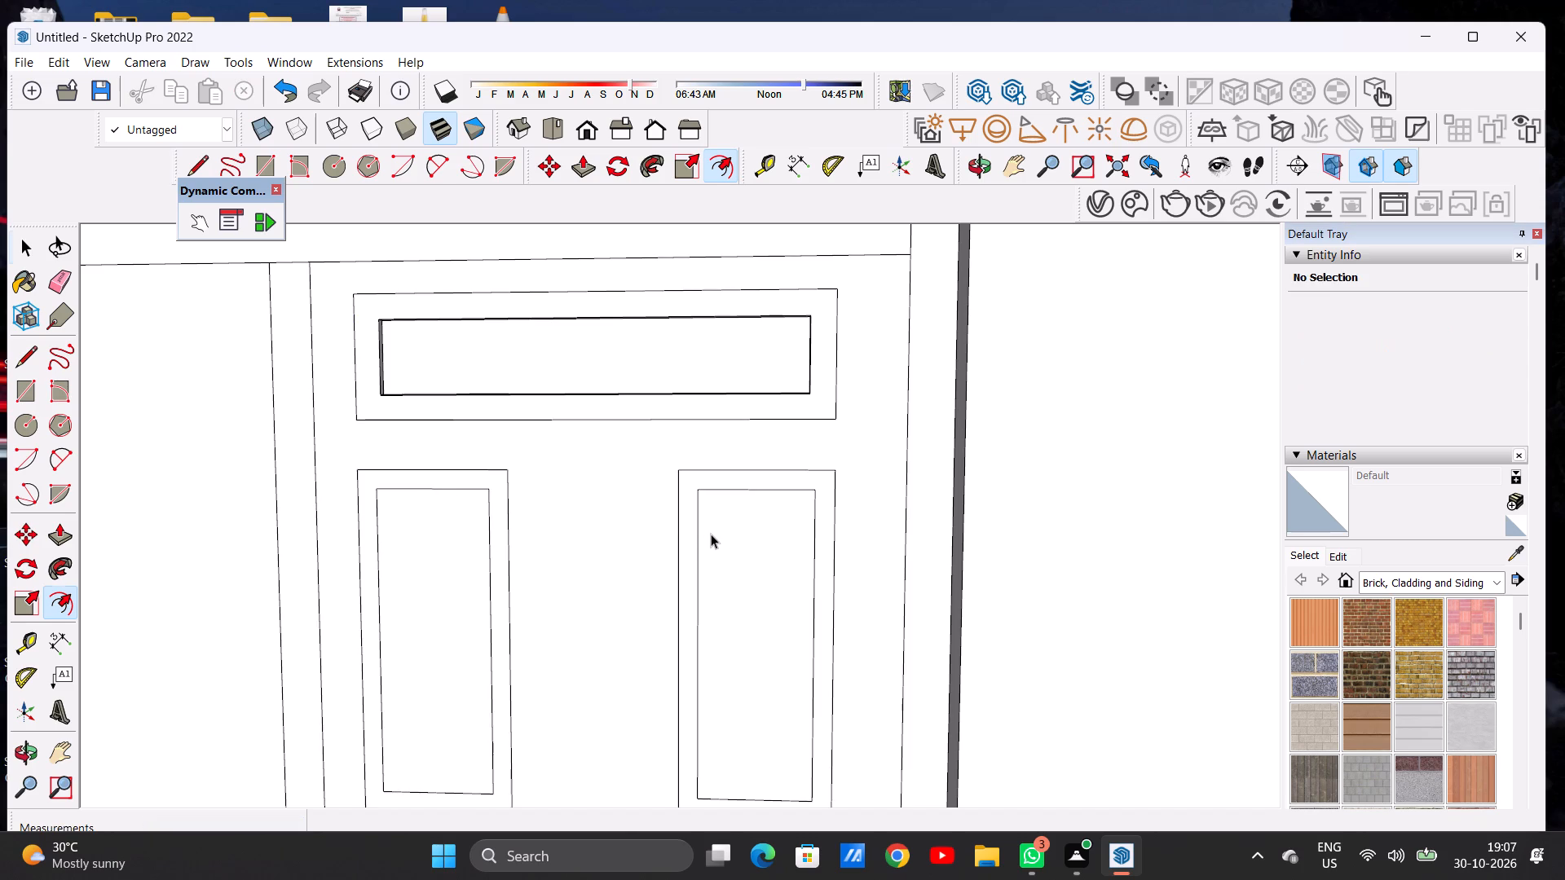
# Push the tall door panels' inner faces inward, about 2 5/16" on the left one and about 8 1/8" on the right one.
pyautogui.write('P')
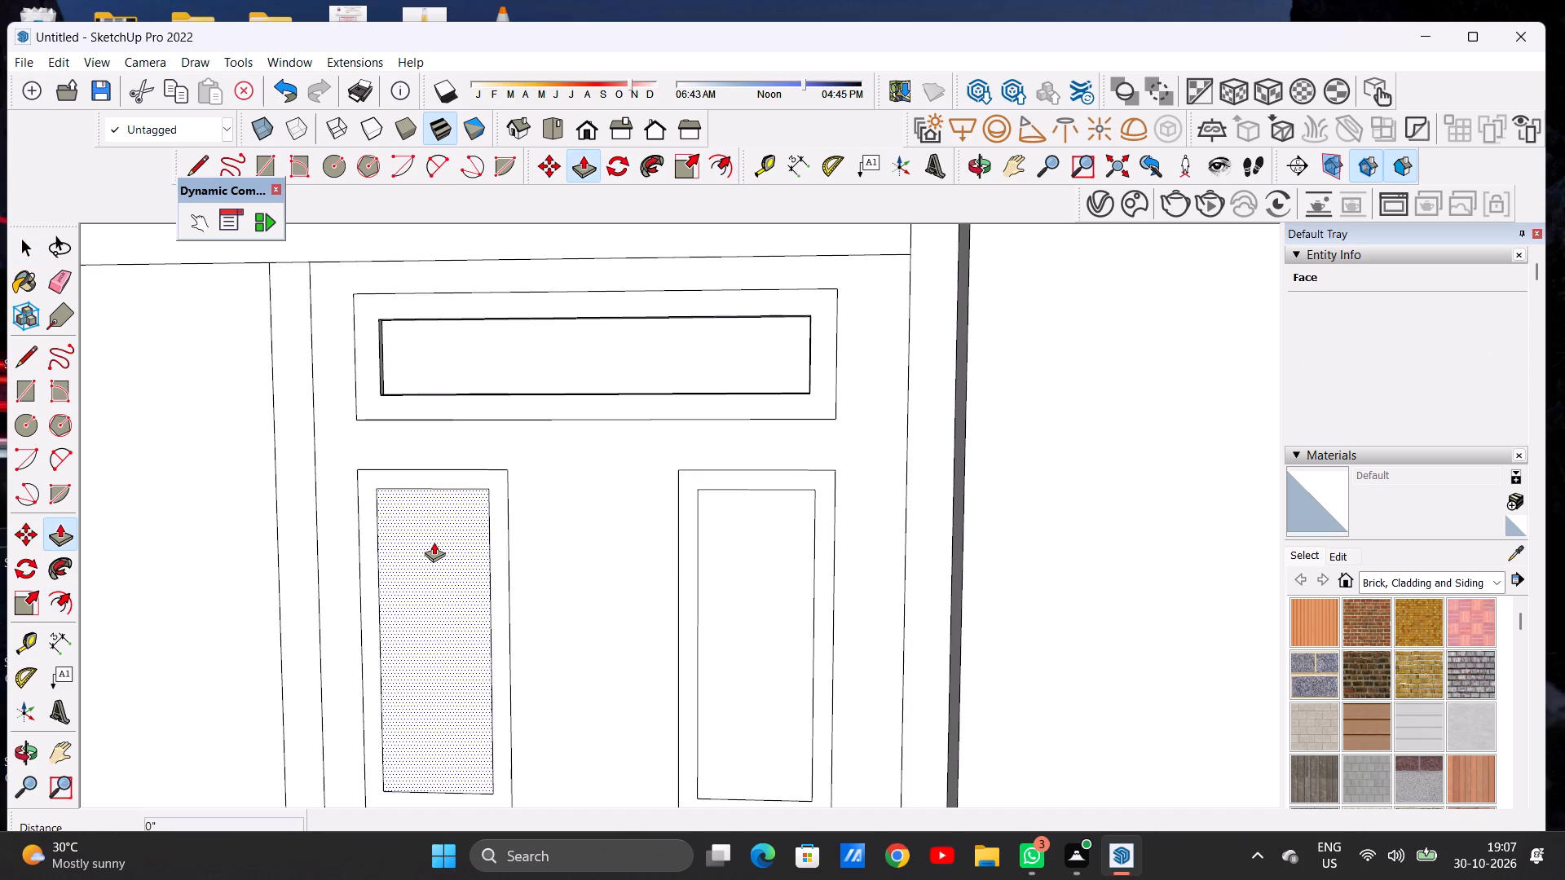
pyautogui.moveTo(431, 544); pyautogui.dragTo(376, 598, button='middle')
pyautogui.scroll(4, 440, 557)
pyautogui.scroll(-1, 440, 557)
pyautogui.click(439, 556)
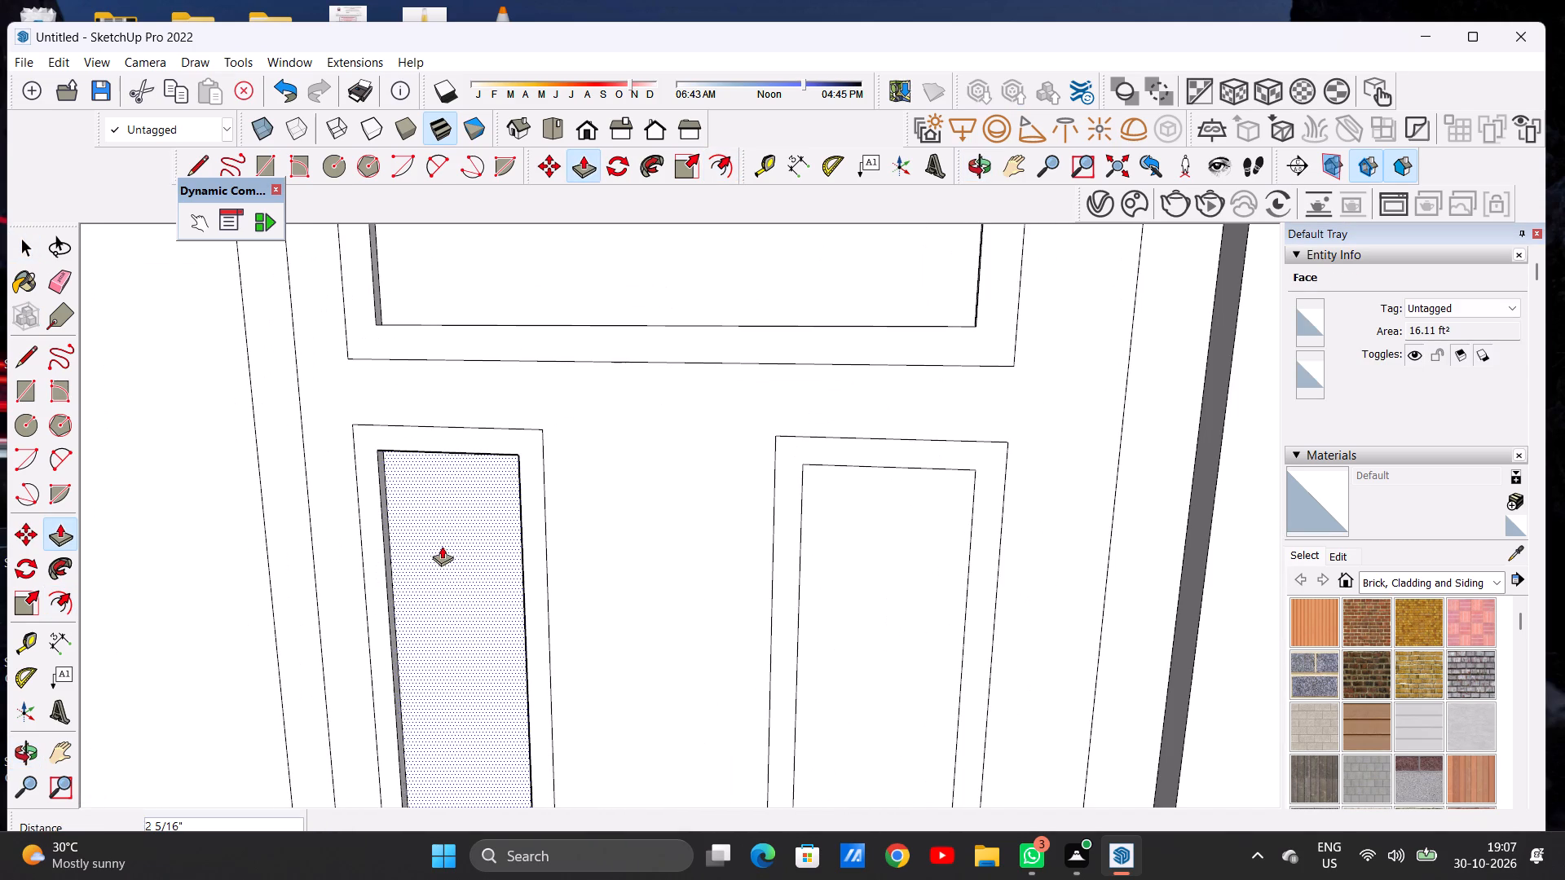
pyautogui.click(443, 545)
pyautogui.click(833, 568)
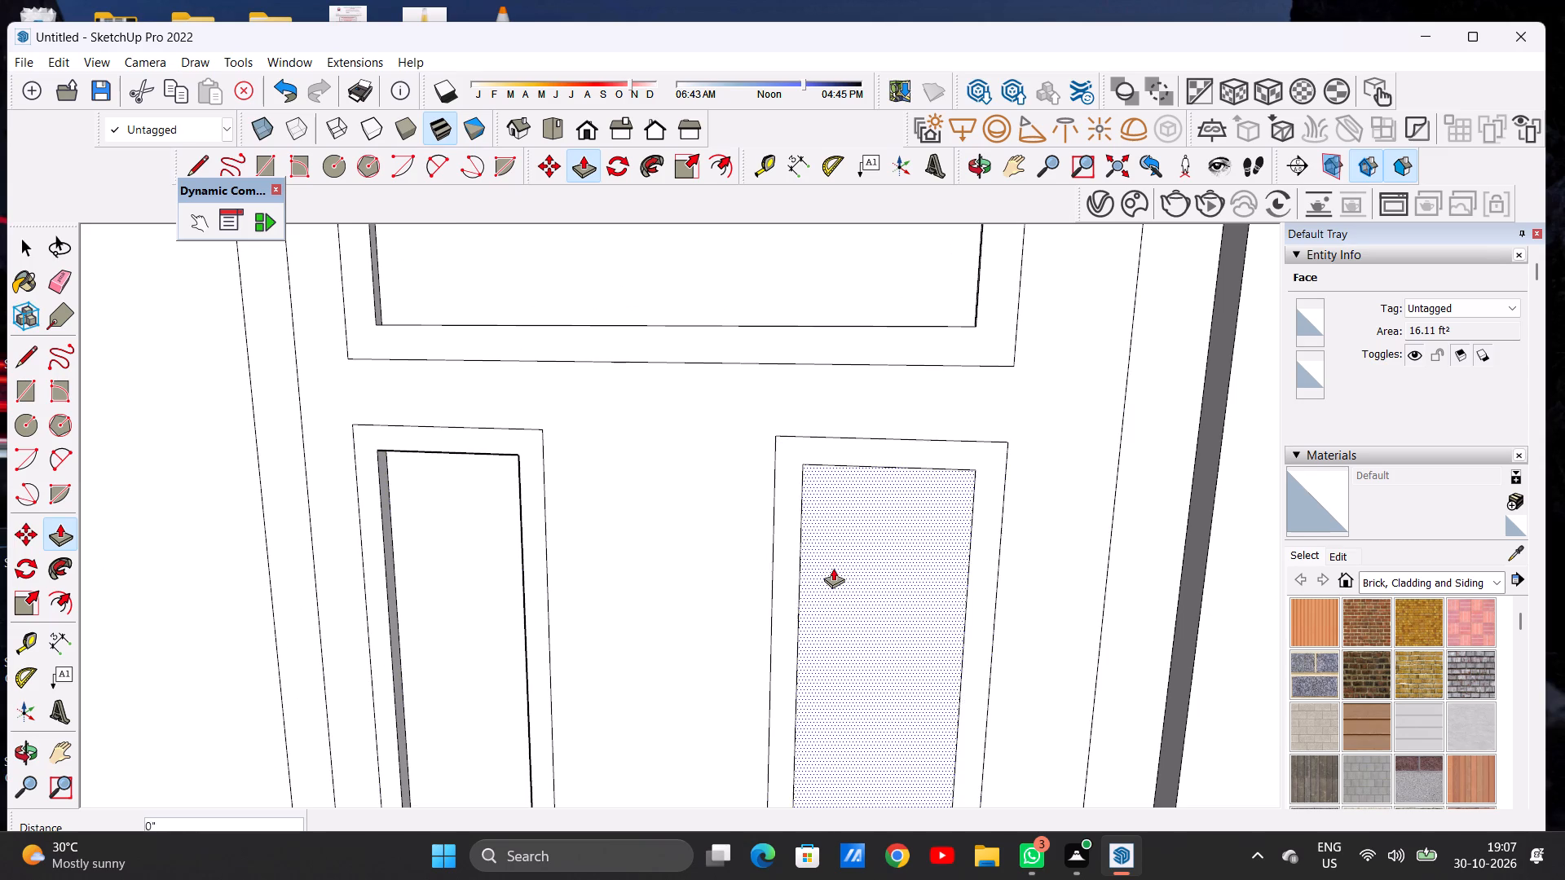
pyautogui.click(831, 556)
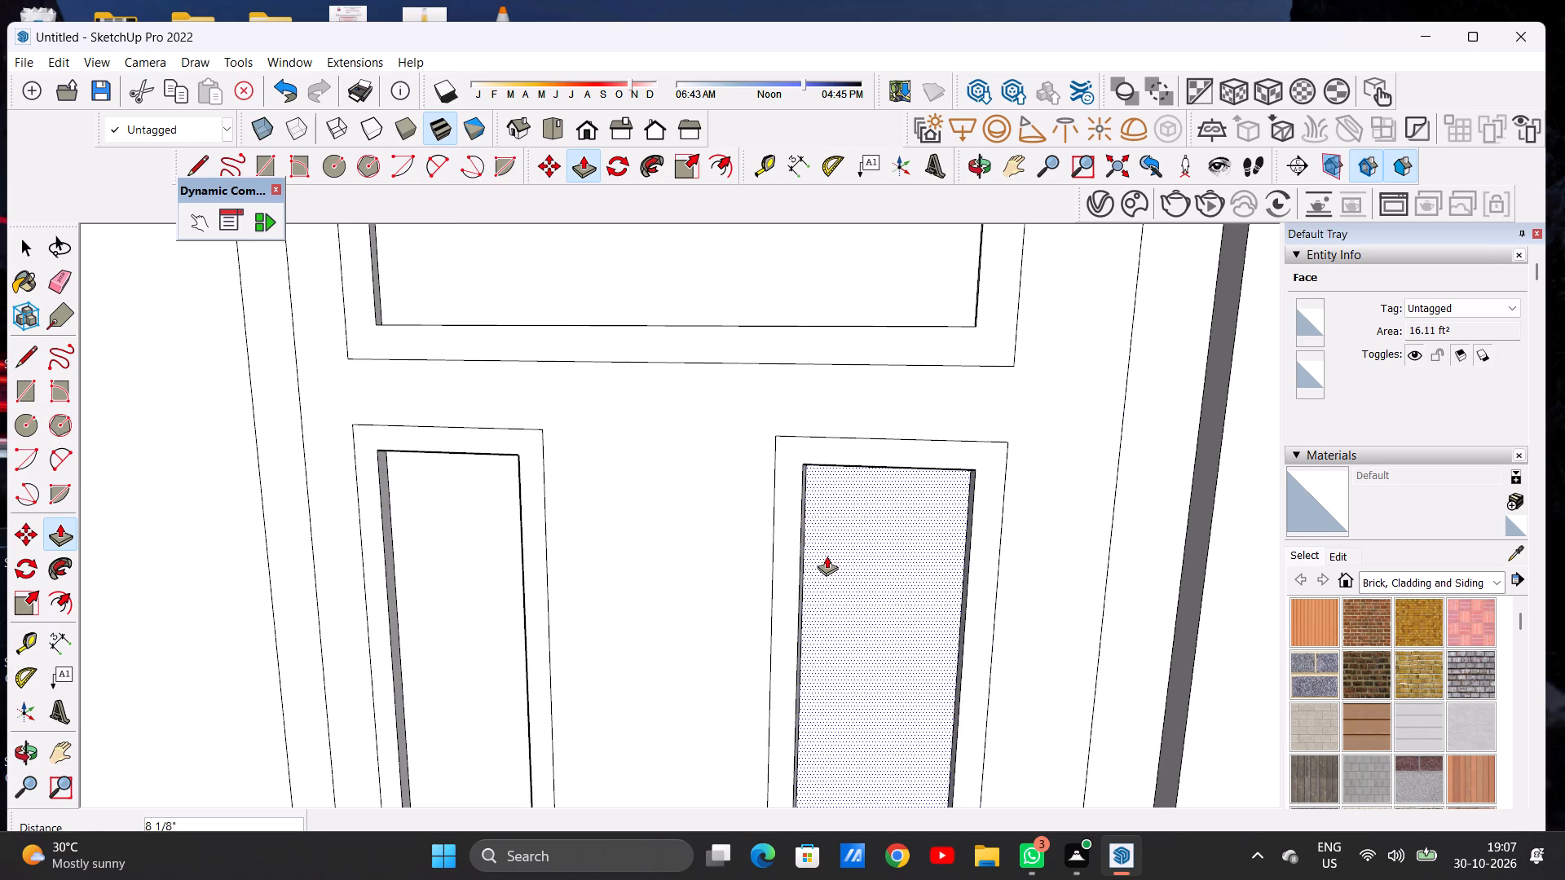
pyautogui.press('space')
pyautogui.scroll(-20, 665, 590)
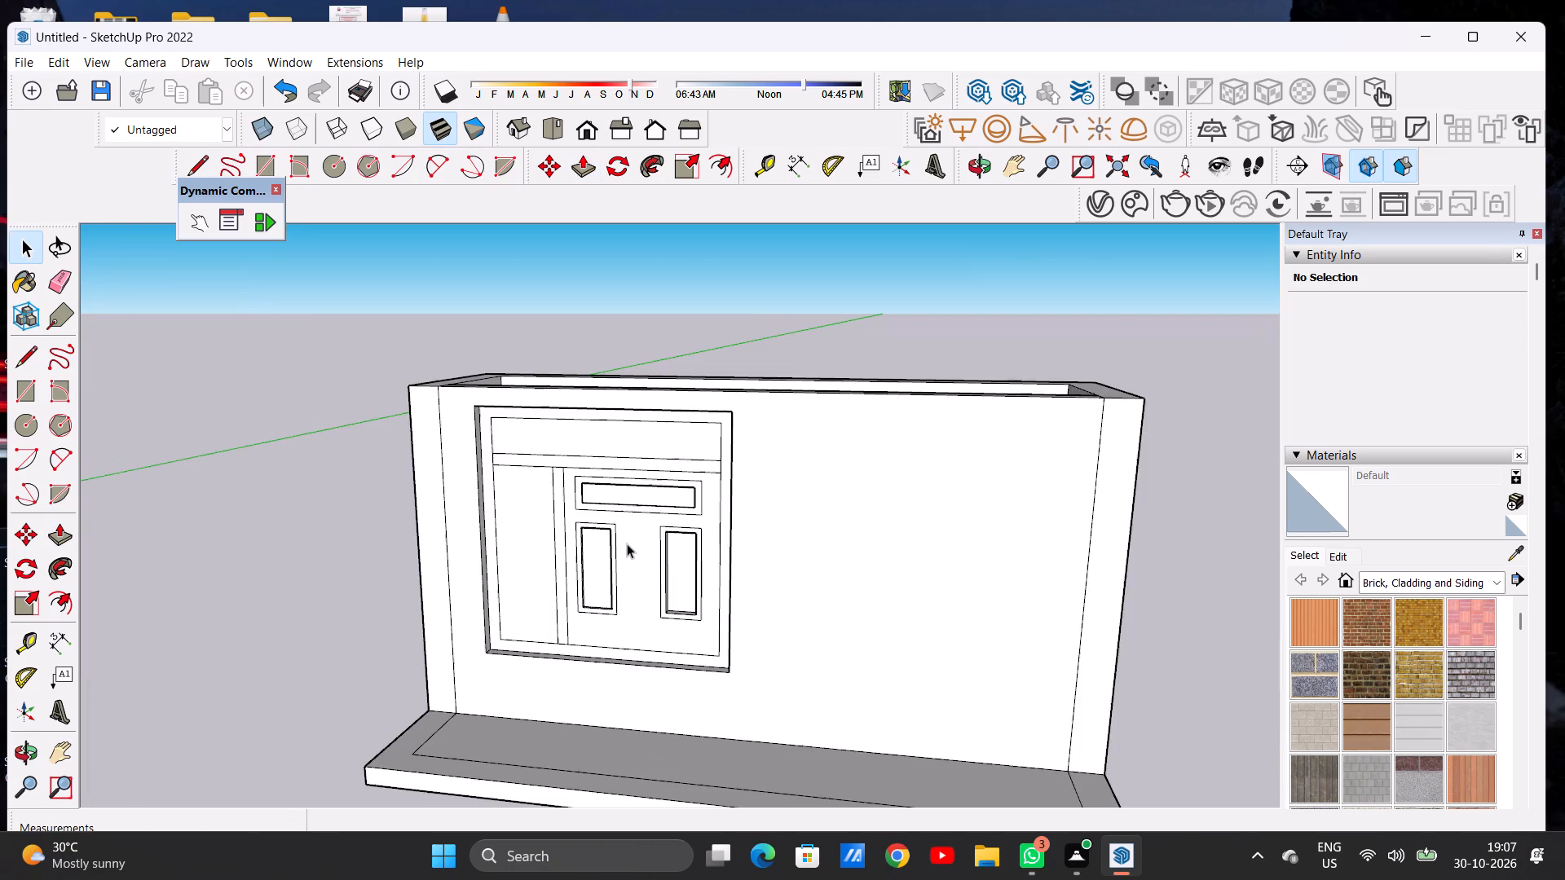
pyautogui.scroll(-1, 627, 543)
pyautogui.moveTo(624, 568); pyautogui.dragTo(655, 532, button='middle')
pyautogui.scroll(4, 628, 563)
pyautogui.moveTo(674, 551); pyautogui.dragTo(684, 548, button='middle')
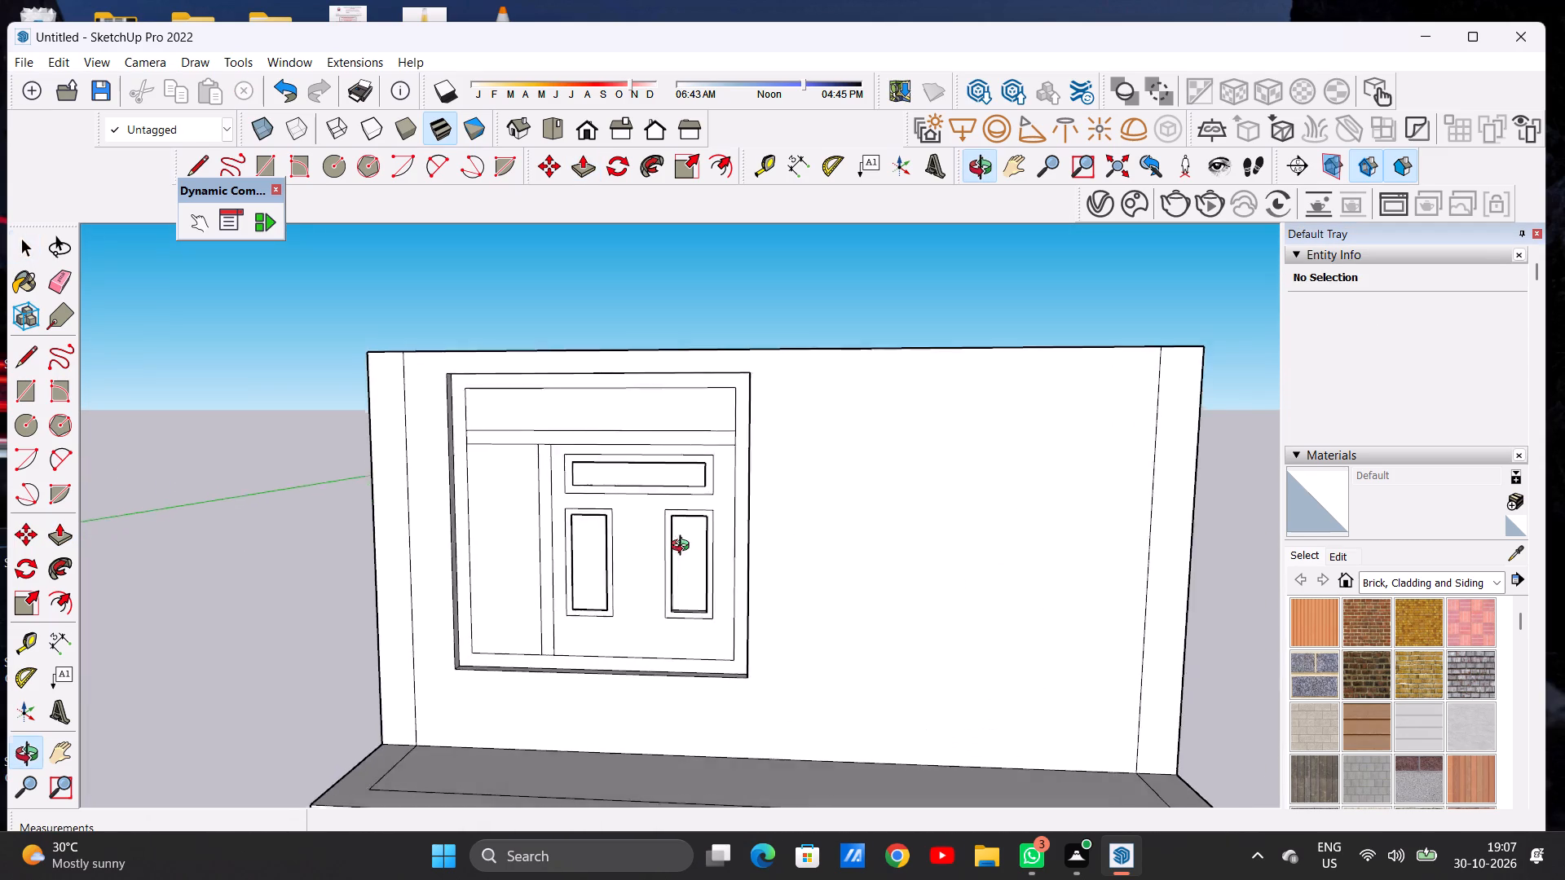
# Draw a vertical line about 11' long from the wide upper panel's bottom edge to the opening frame's bottom inner edge, between the tall panels.
pyautogui.moveTo(684, 548); pyautogui.dragTo(698, 535, button='middle')
pyautogui.scroll(6, 642, 552)
pyautogui.press('l')
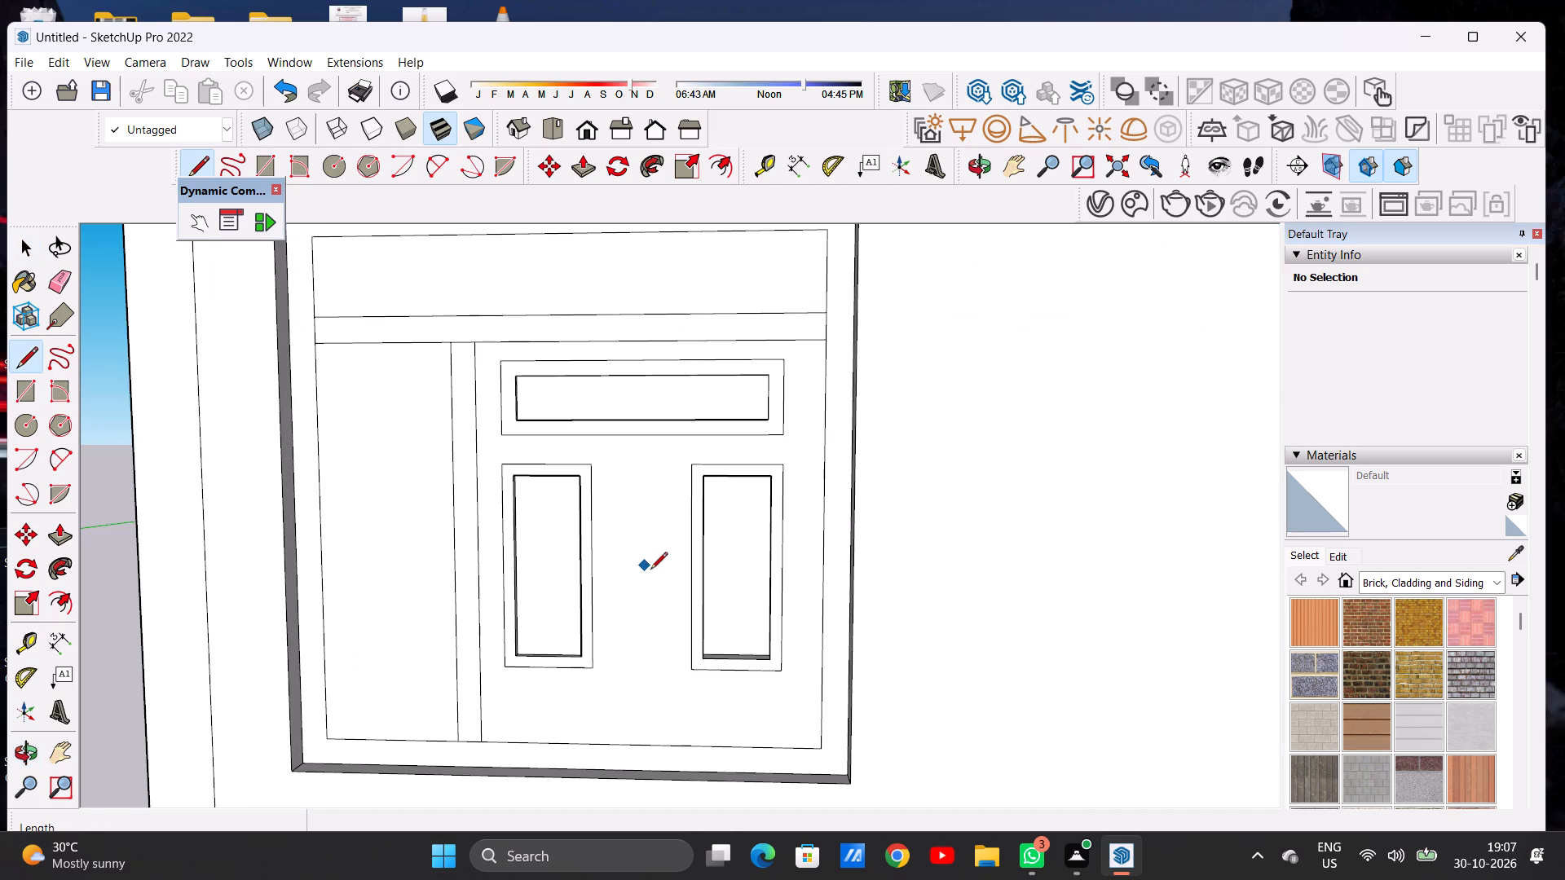
pyautogui.click(635, 439)
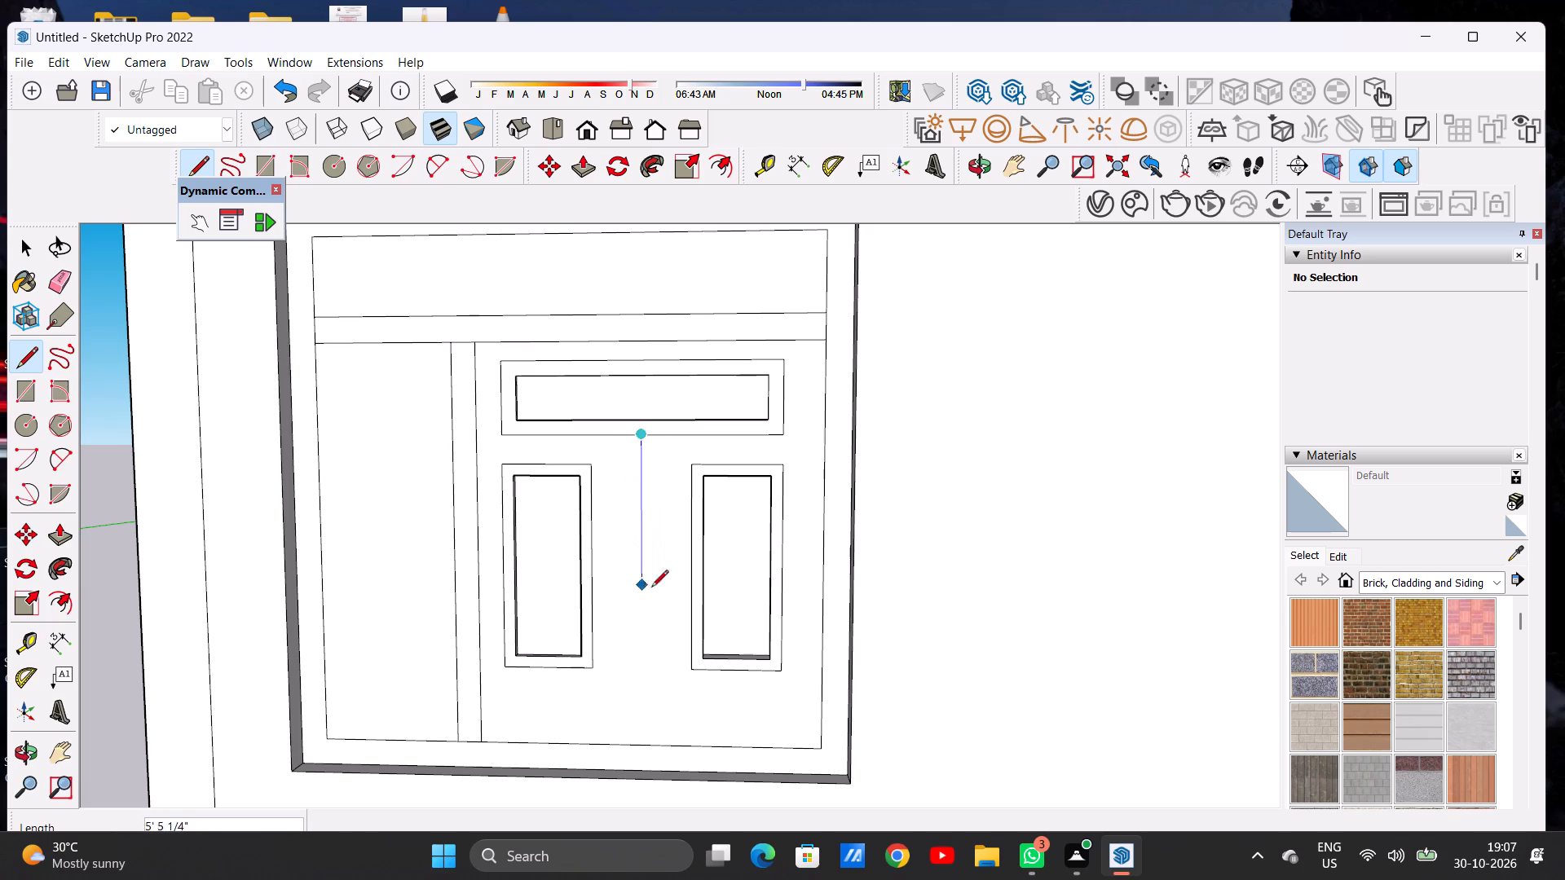
pyautogui.click(638, 746)
pyautogui.press('space')
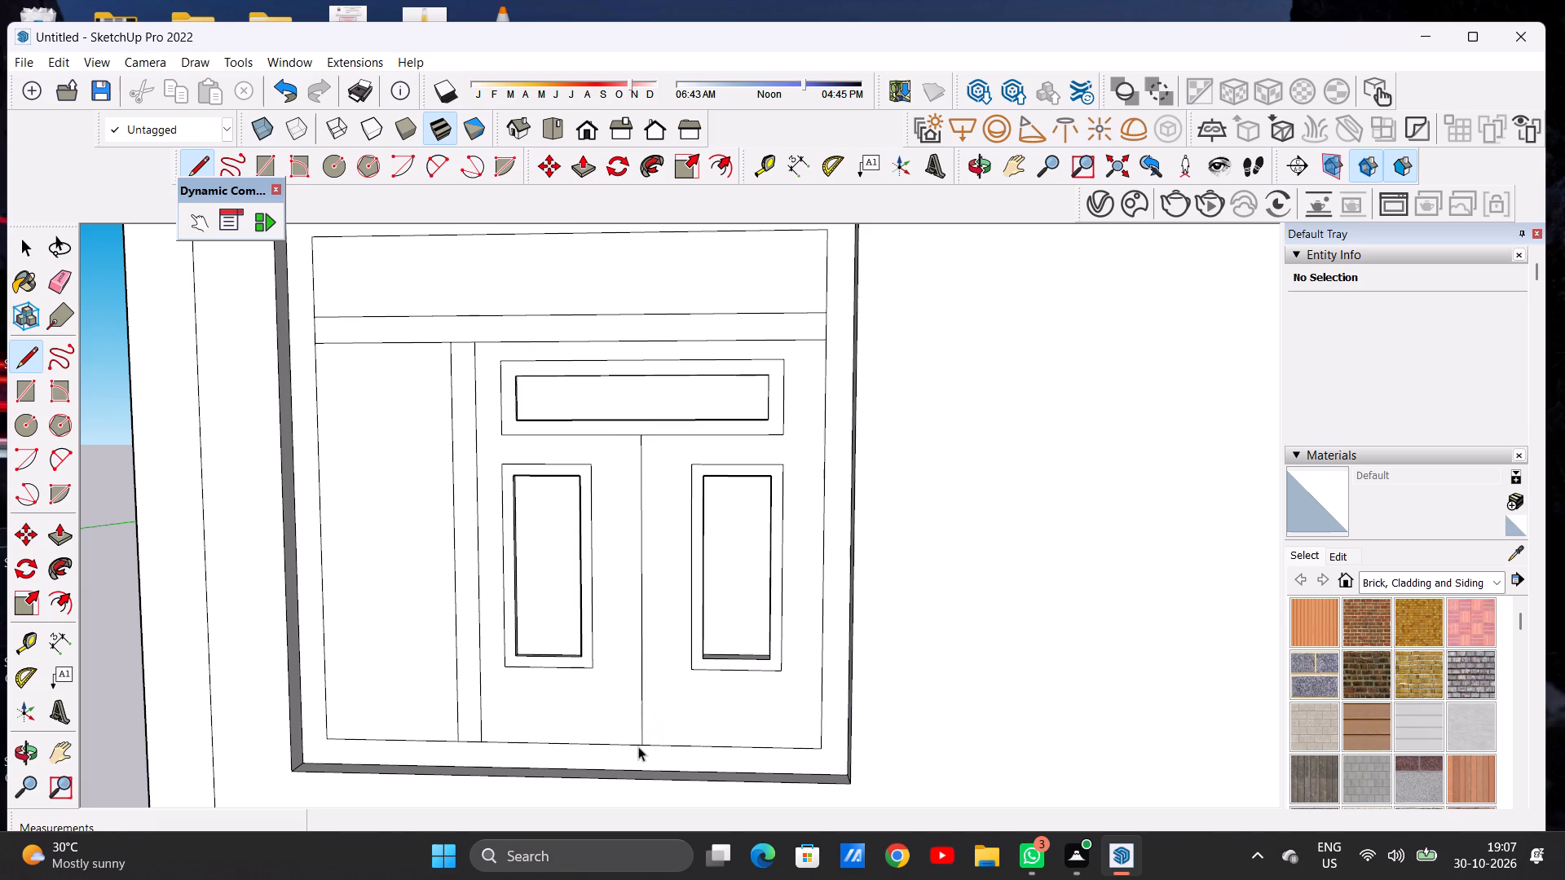
# Draw a rectangle about 3' 2 5/16" by 1' 7 1/2" below the left tall door panel.
pyautogui.scroll(-13, 599, 642)
pyautogui.scroll(5, 604, 666)
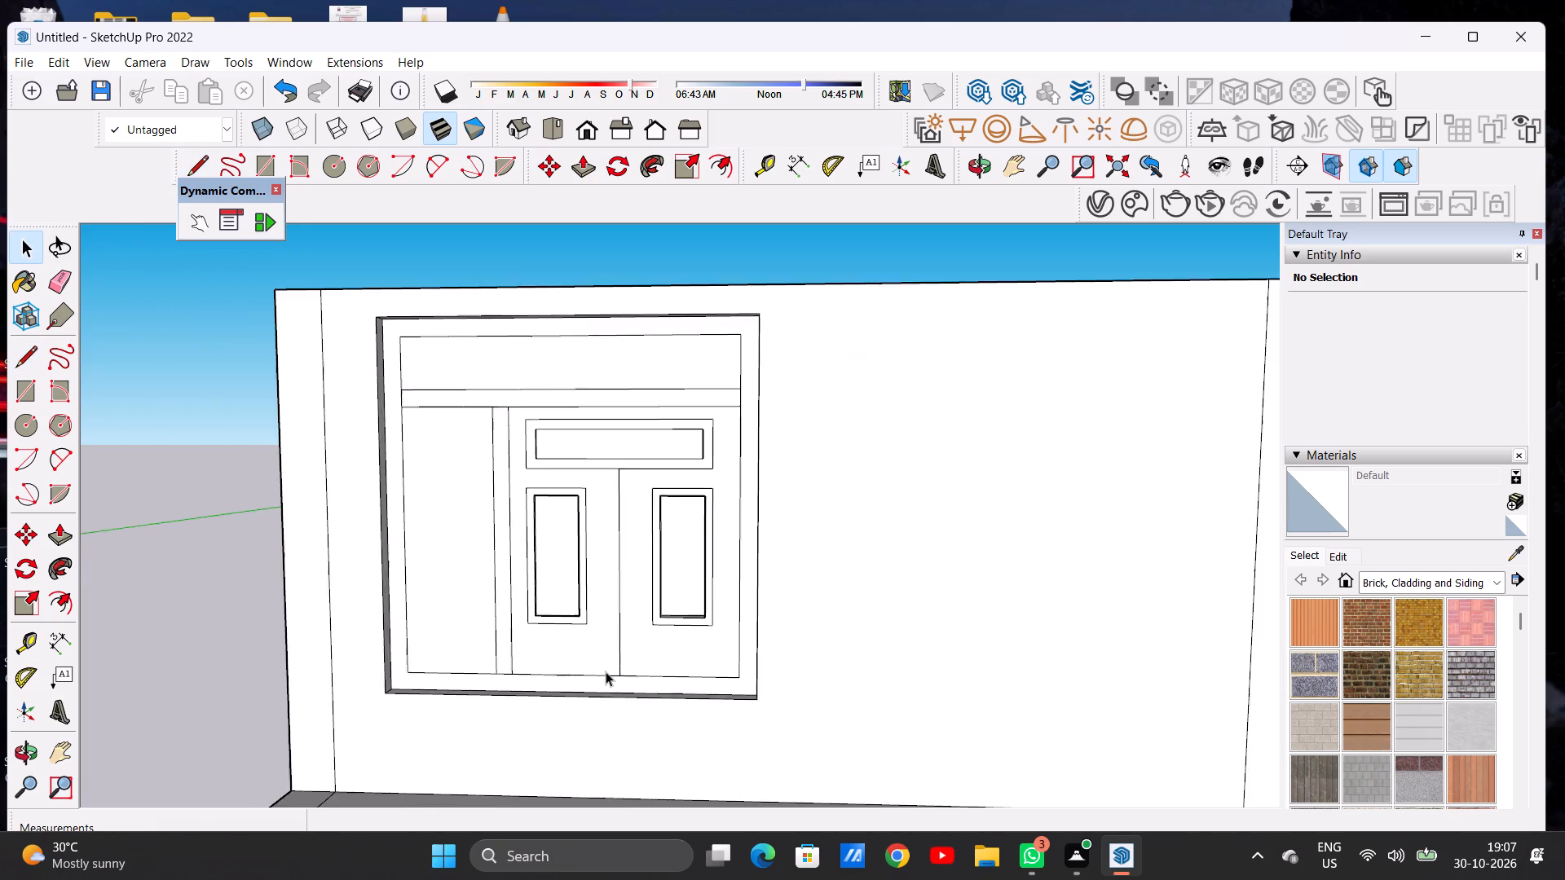
pyautogui.scroll(5, 606, 671)
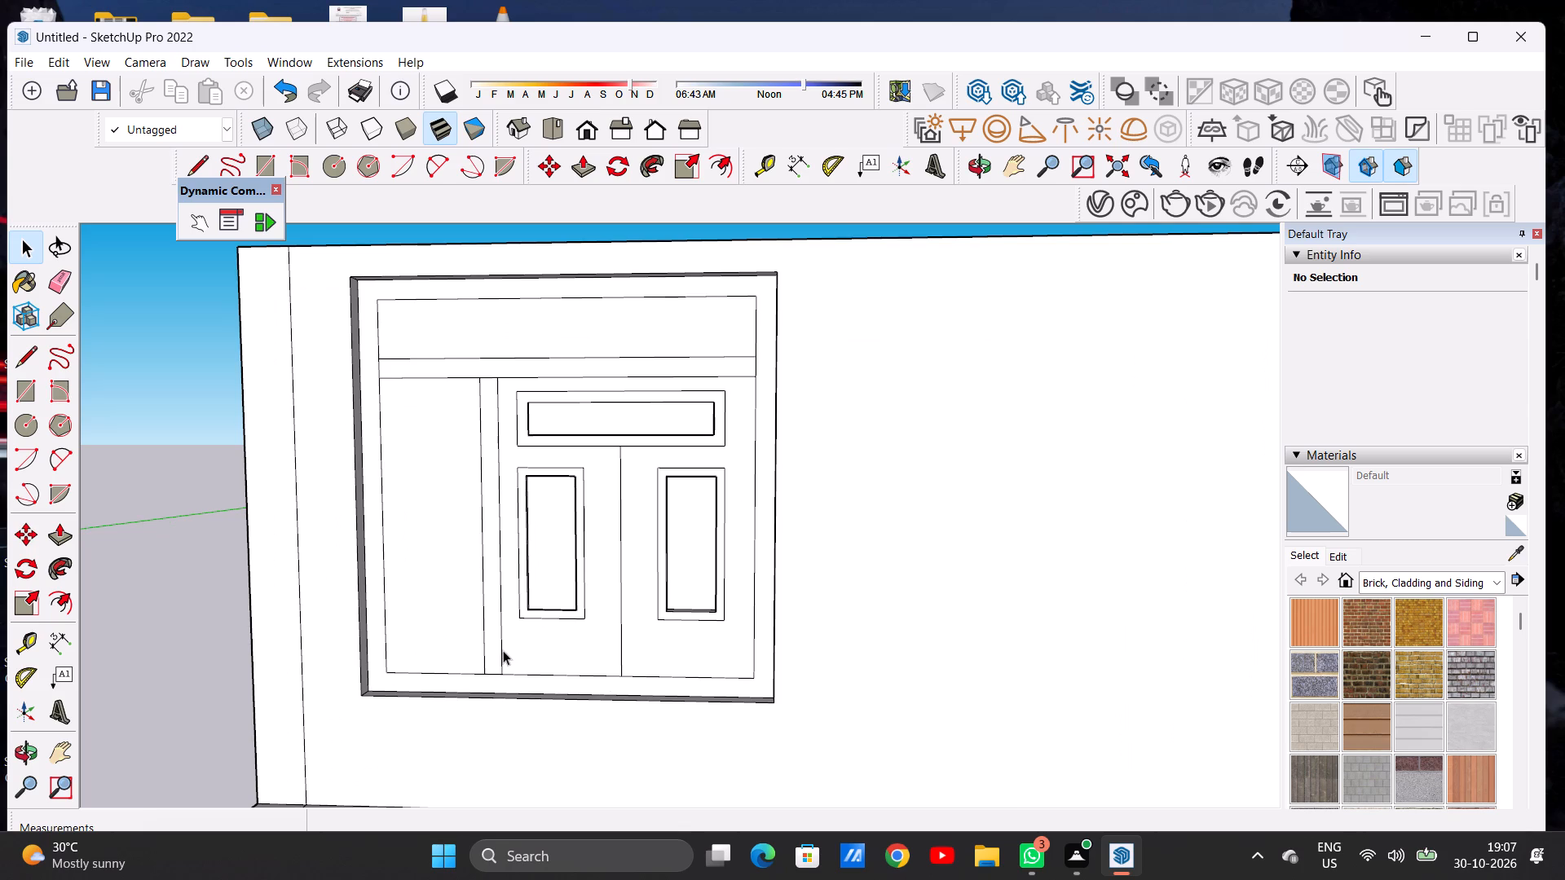
pyautogui.scroll(-2, 503, 650)
pyautogui.scroll(5, 549, 682)
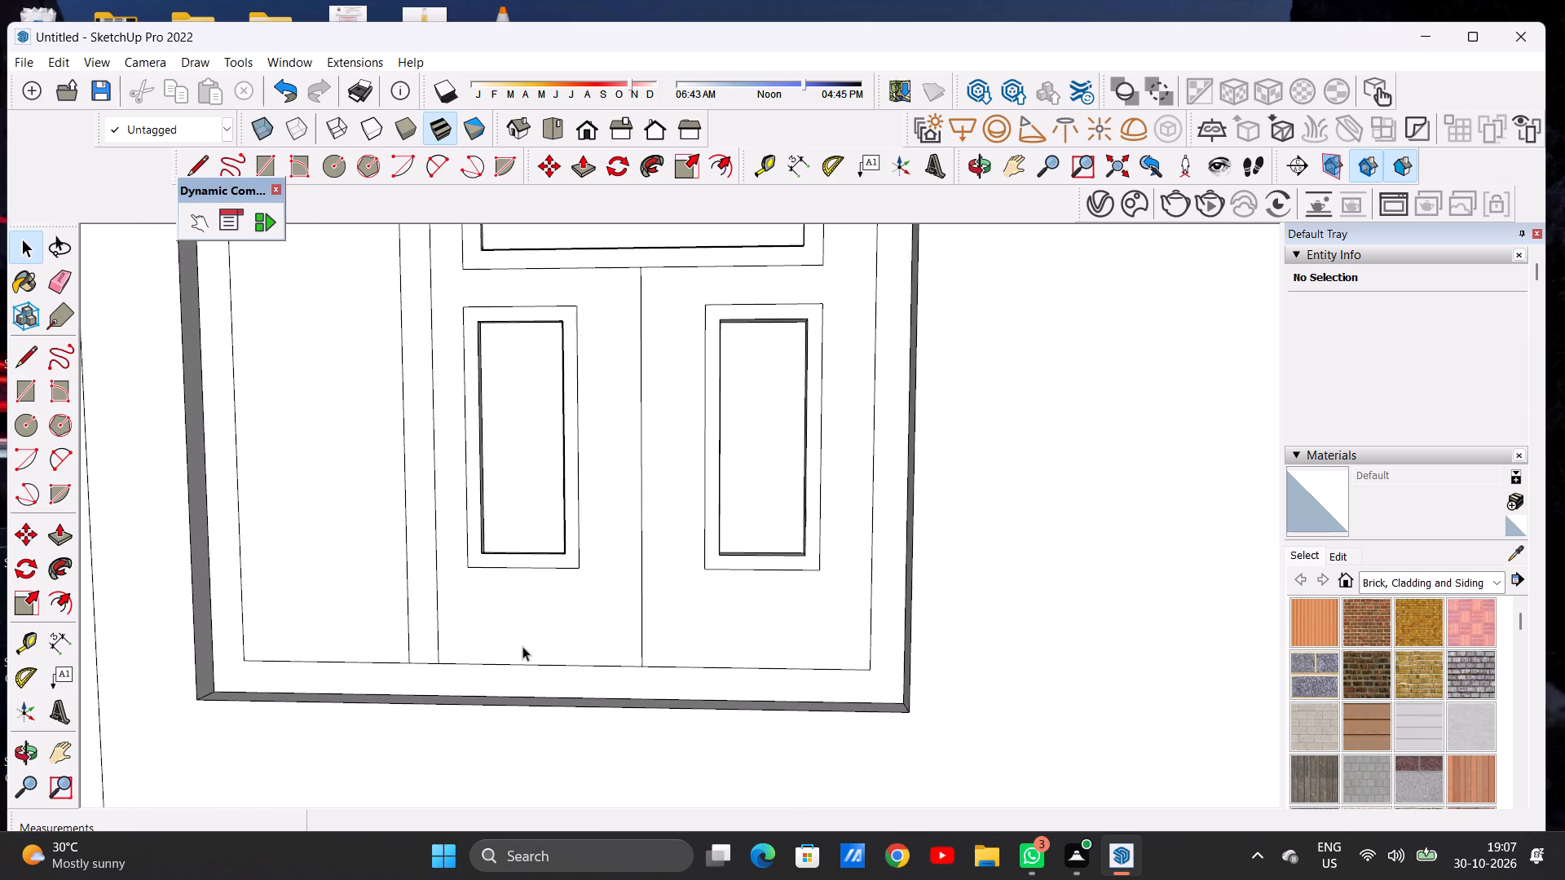
pyautogui.scroll(-3, 522, 646)
pyautogui.scroll(6, 528, 628)
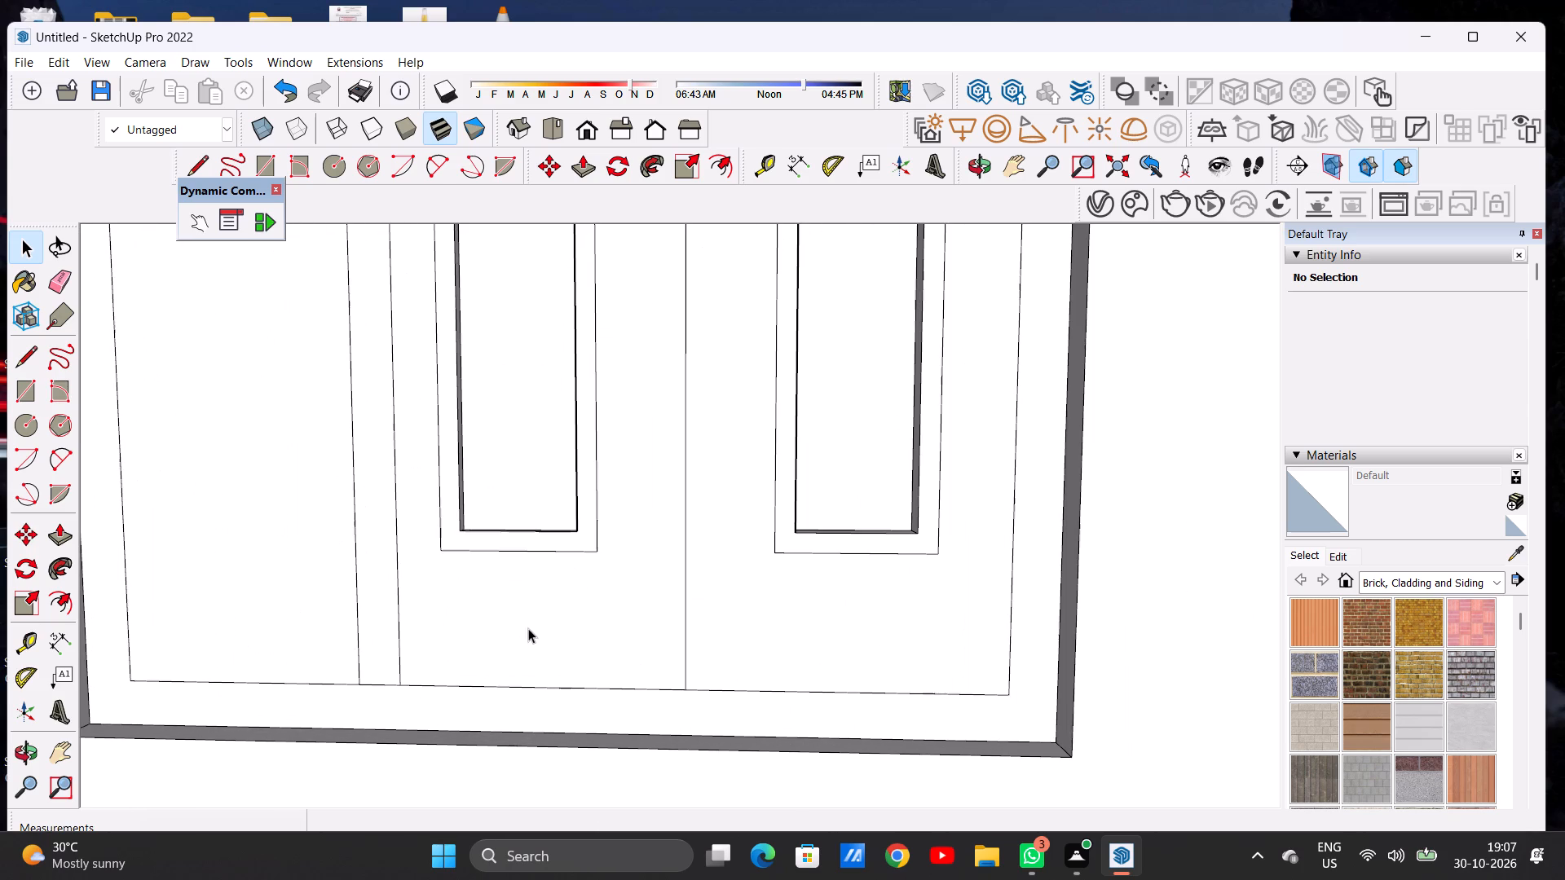
pyautogui.press('r')
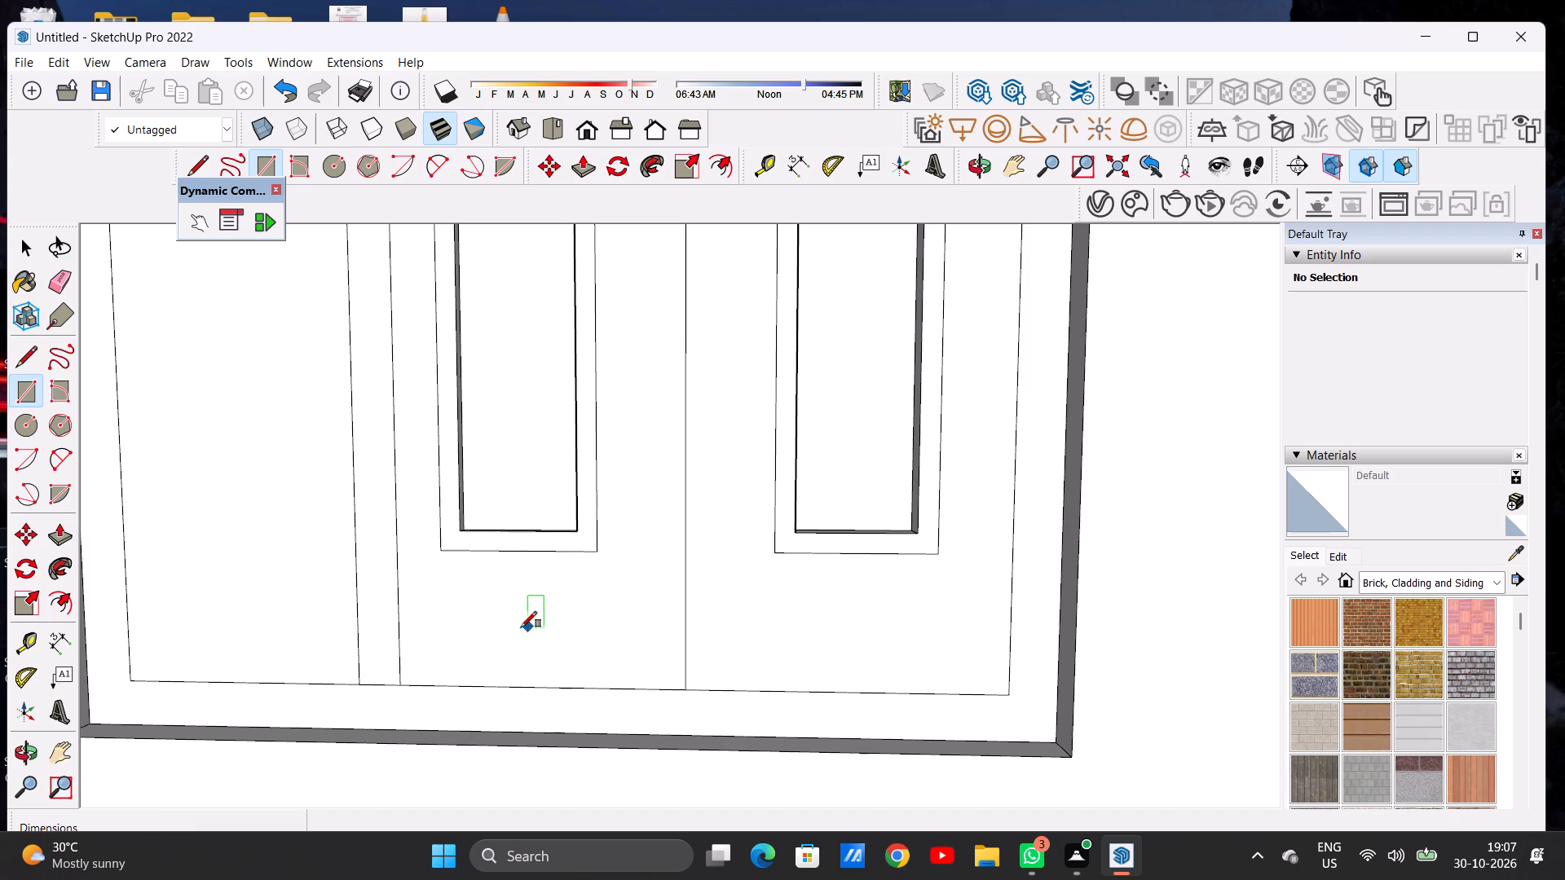
pyautogui.scroll(4, 475, 609)
pyautogui.scroll(-1, 475, 609)
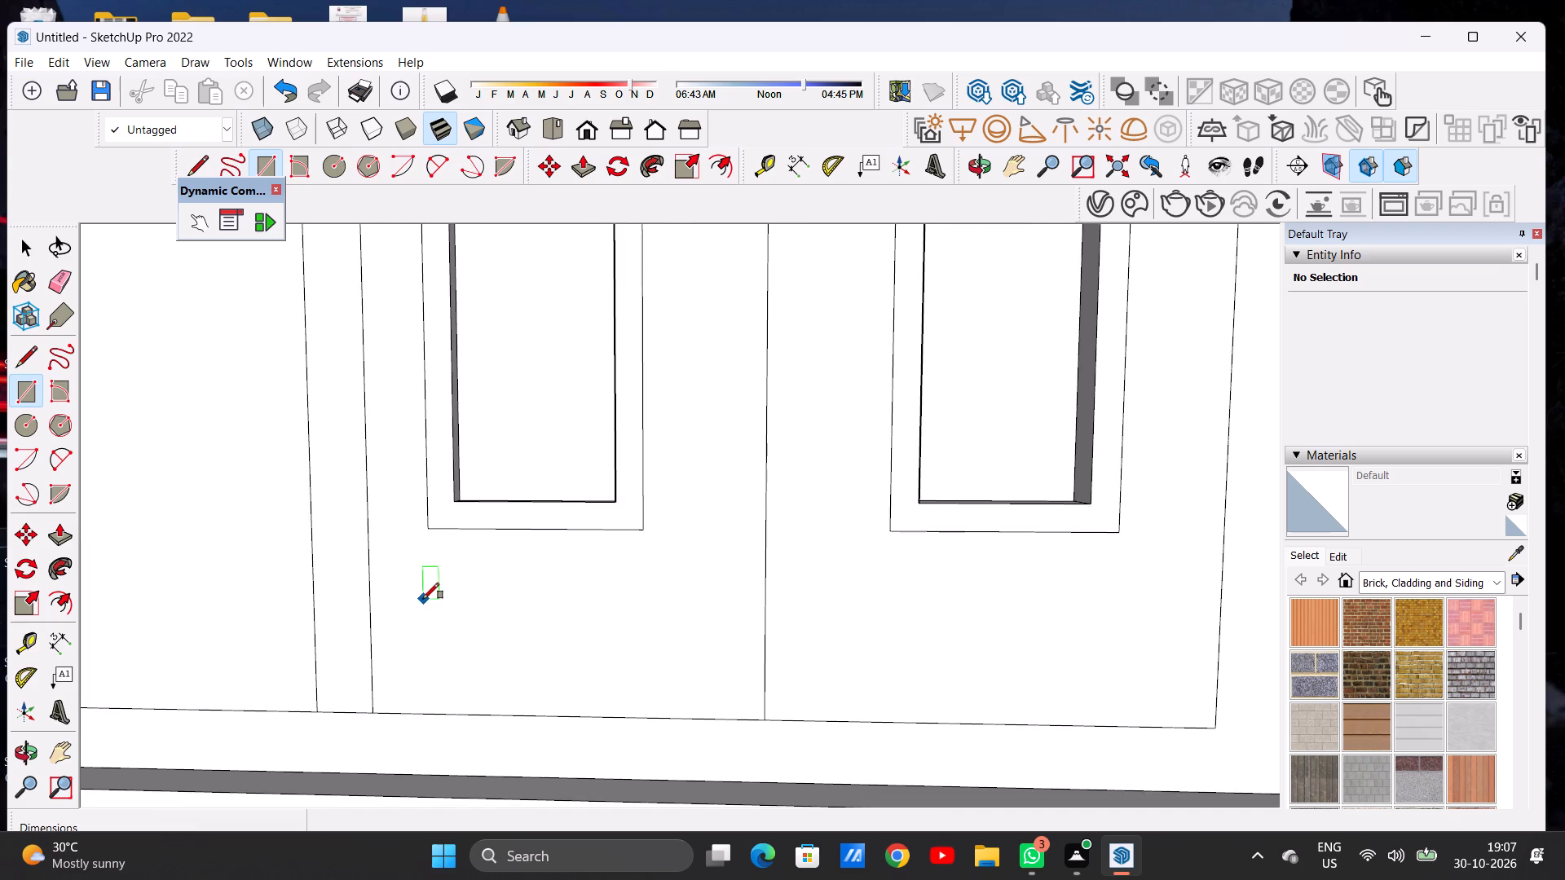
pyautogui.click(431, 575)
pyautogui.click(642, 684)
pyautogui.press('space')
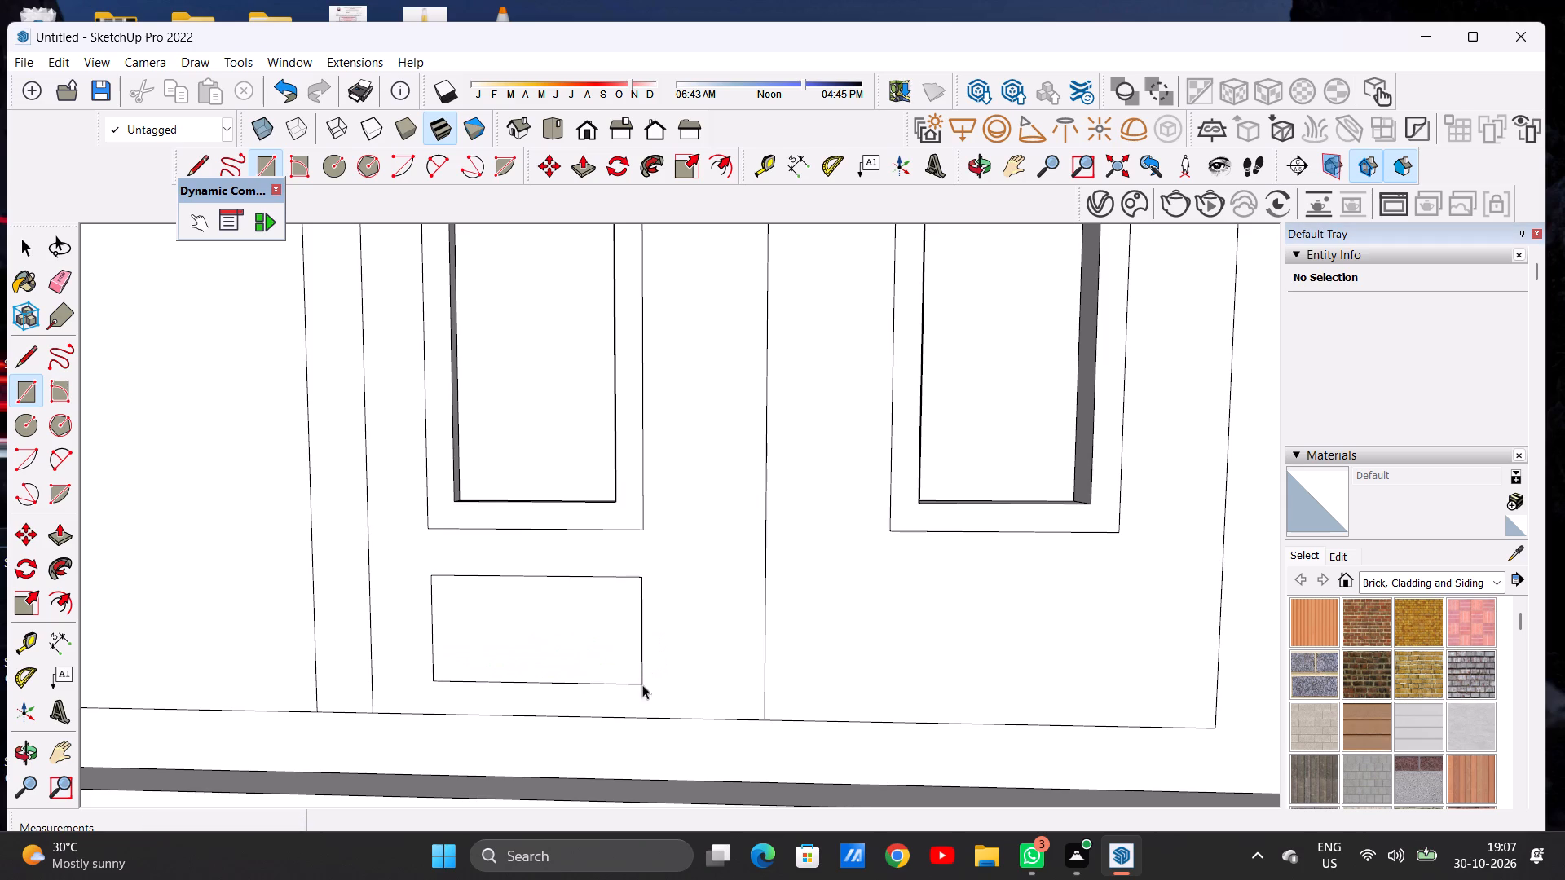
# Copy the small lower rectangle about 6' 11 5/16" sideways so it sits beneath the right tall door panel.
pyautogui.doubleClick(603, 672)
pyautogui.press('m')
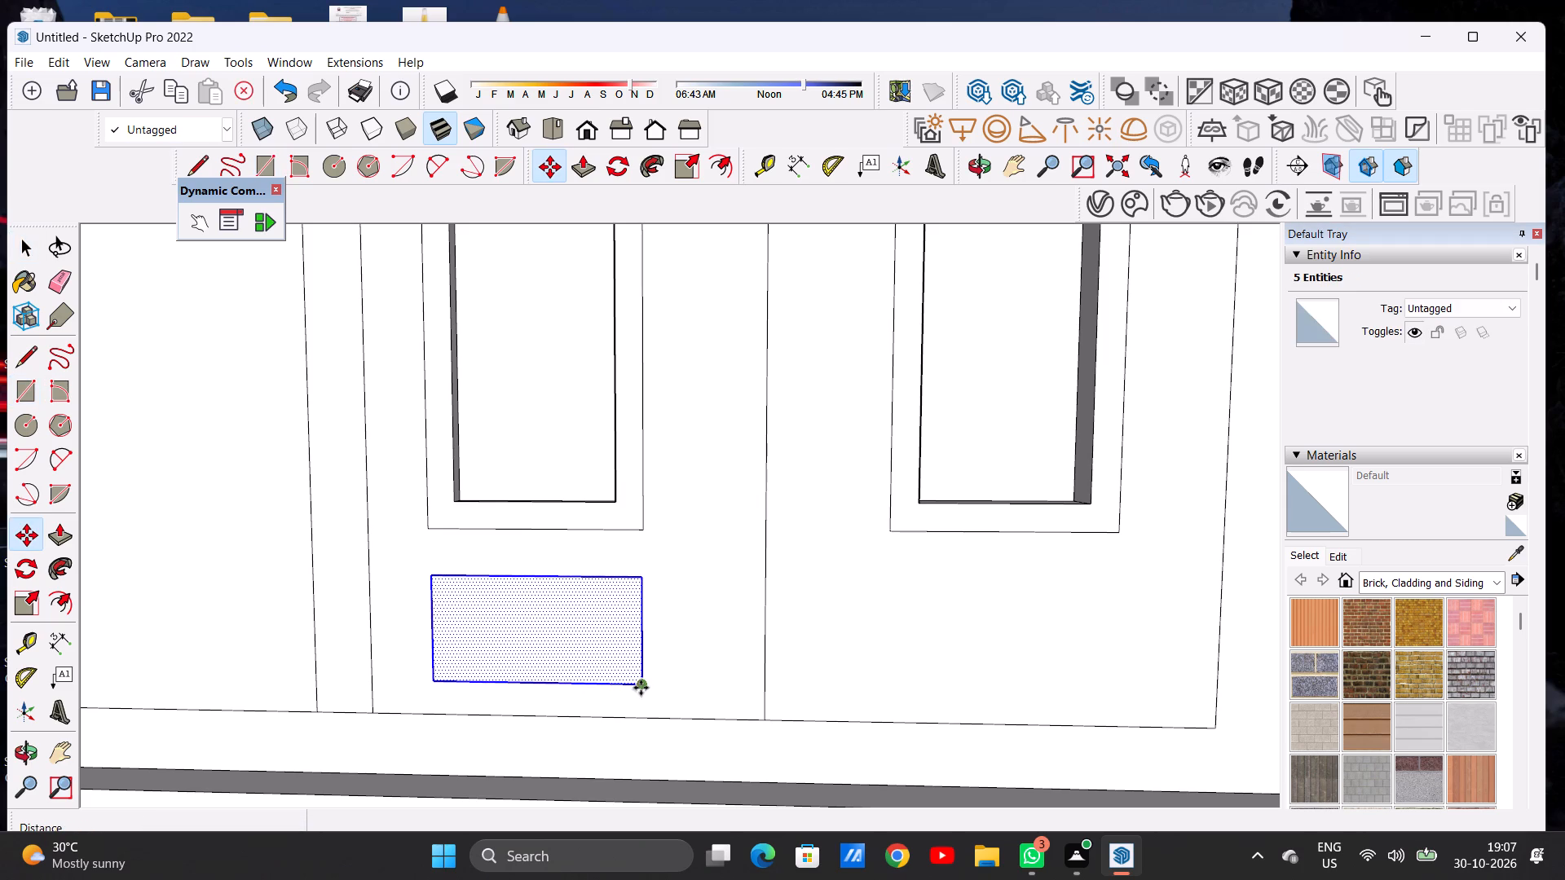
pyautogui.click(641, 688)
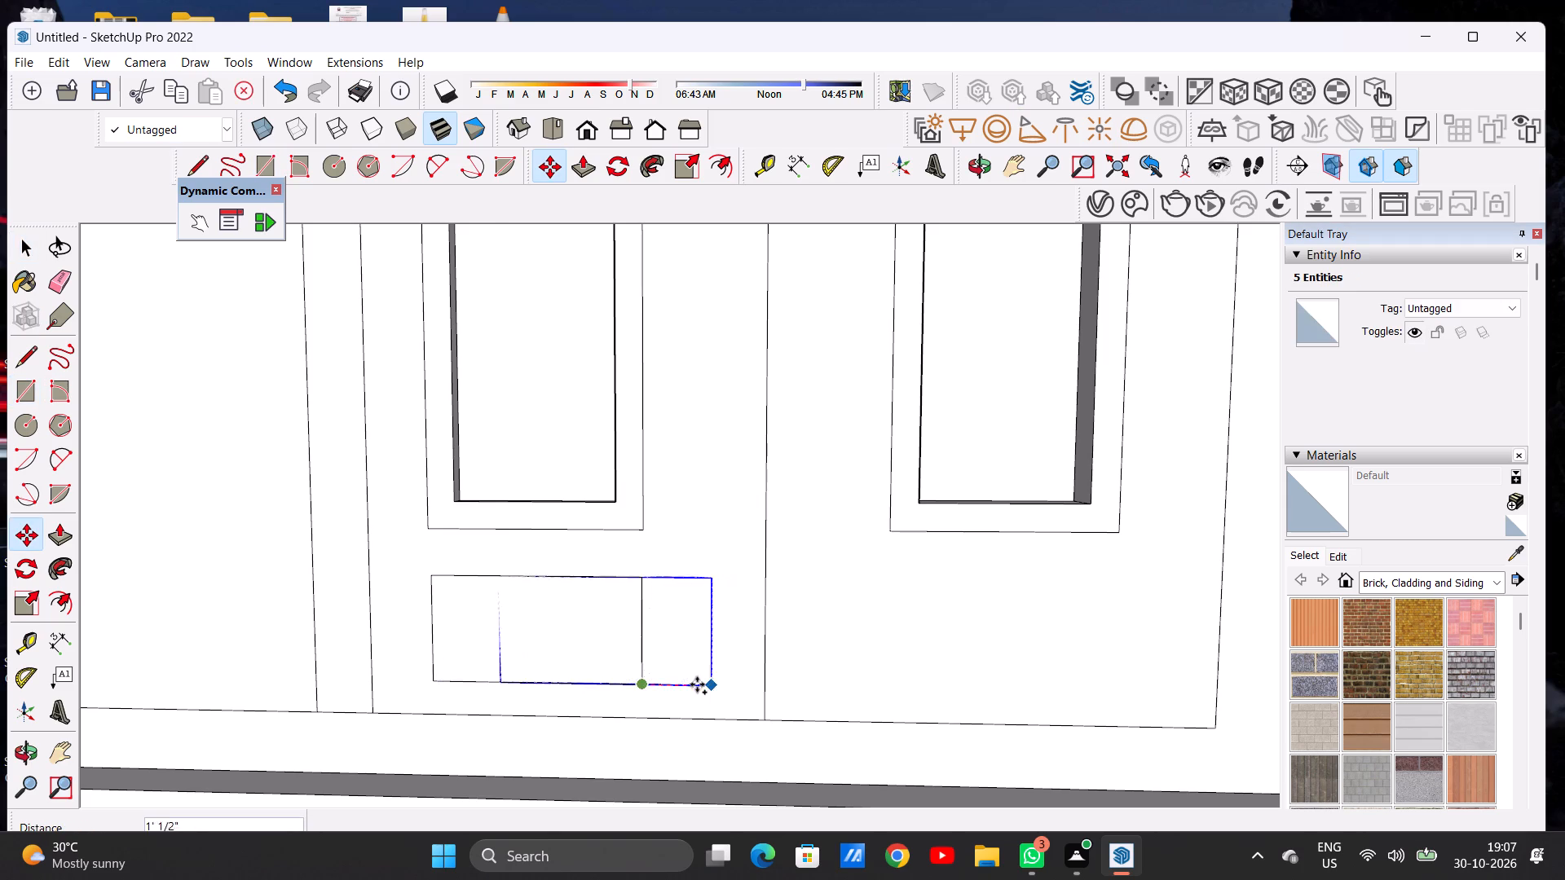
pyautogui.scroll(-7, 691, 684)
pyautogui.scroll(-1, 889, 679)
pyautogui.scroll(4, 891, 683)
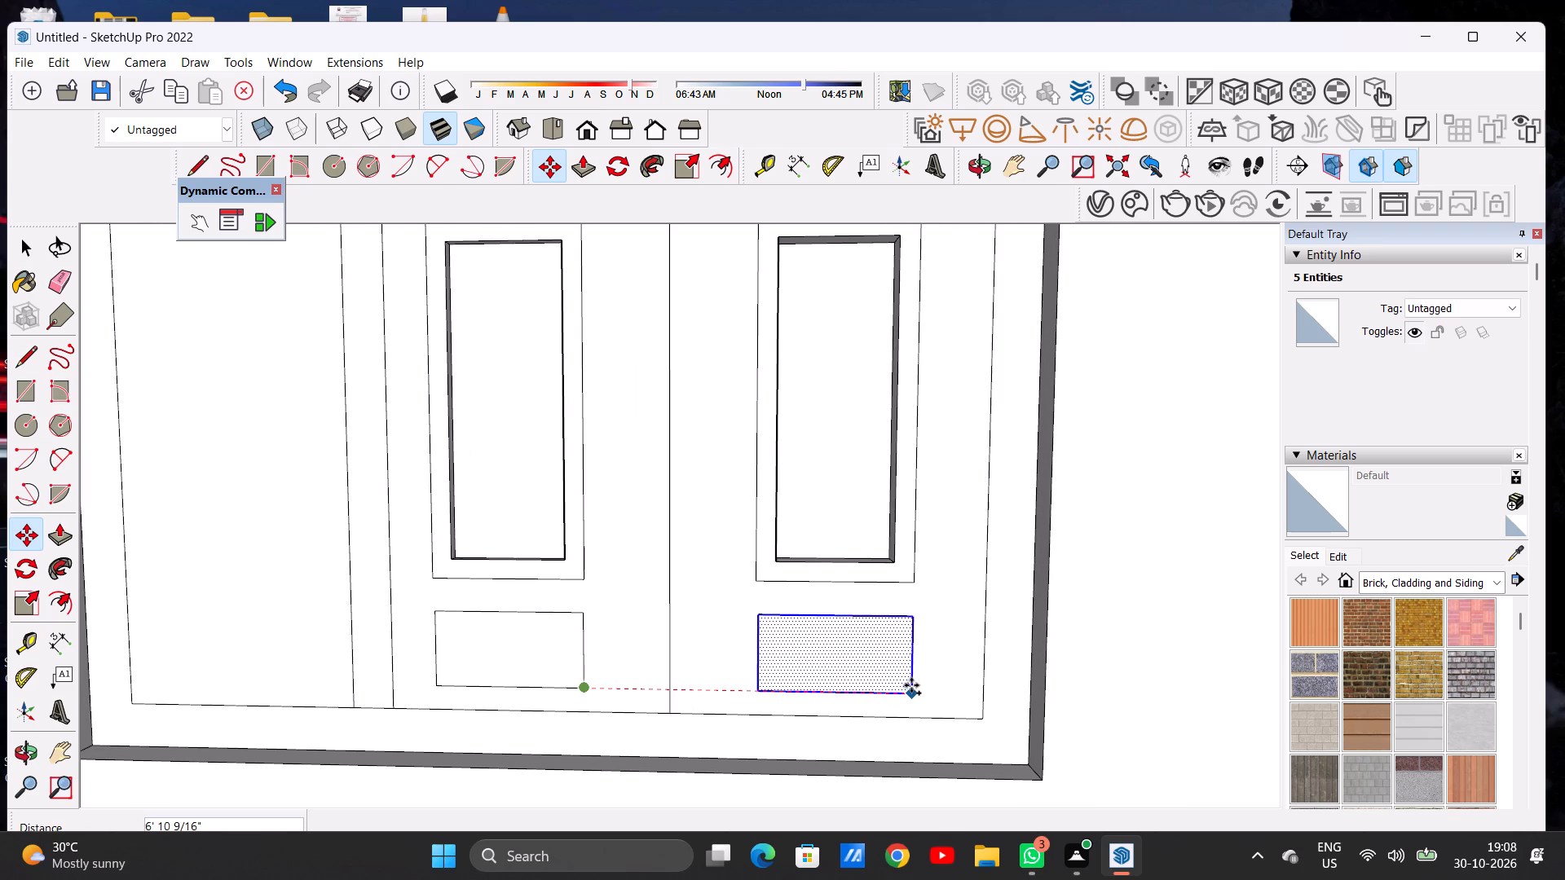
pyautogui.click(915, 685)
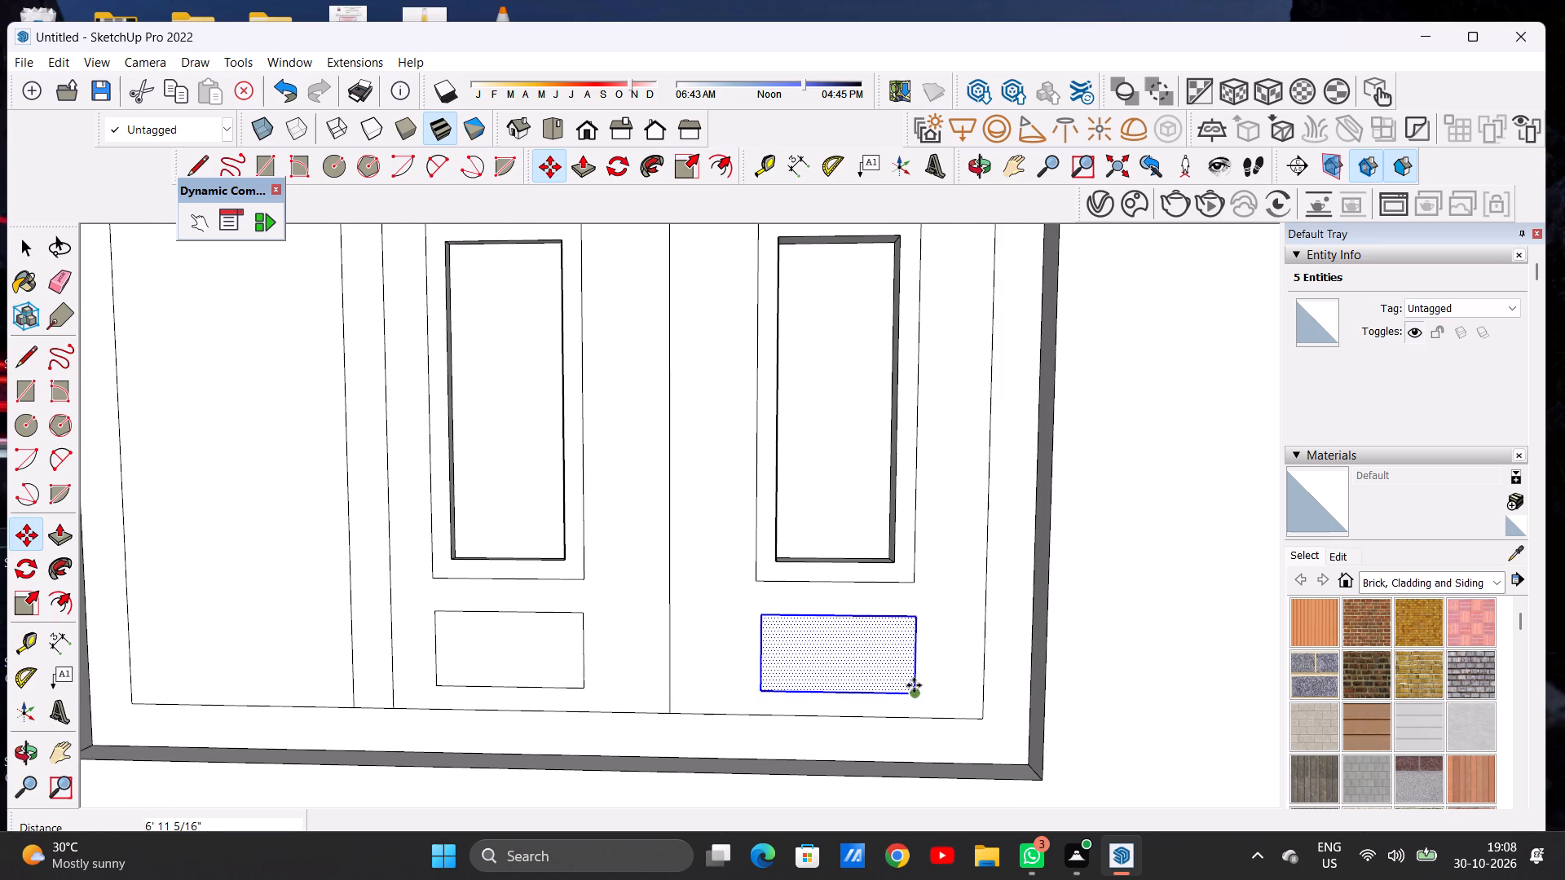
pyautogui.press('space')
pyautogui.scroll(-1, 835, 619)
pyautogui.scroll(1, 835, 619)
pyautogui.scroll(-18, 835, 619)
pyautogui.scroll(1, 765, 592)
pyautogui.scroll(-5, 765, 592)
pyautogui.click(509, 635)
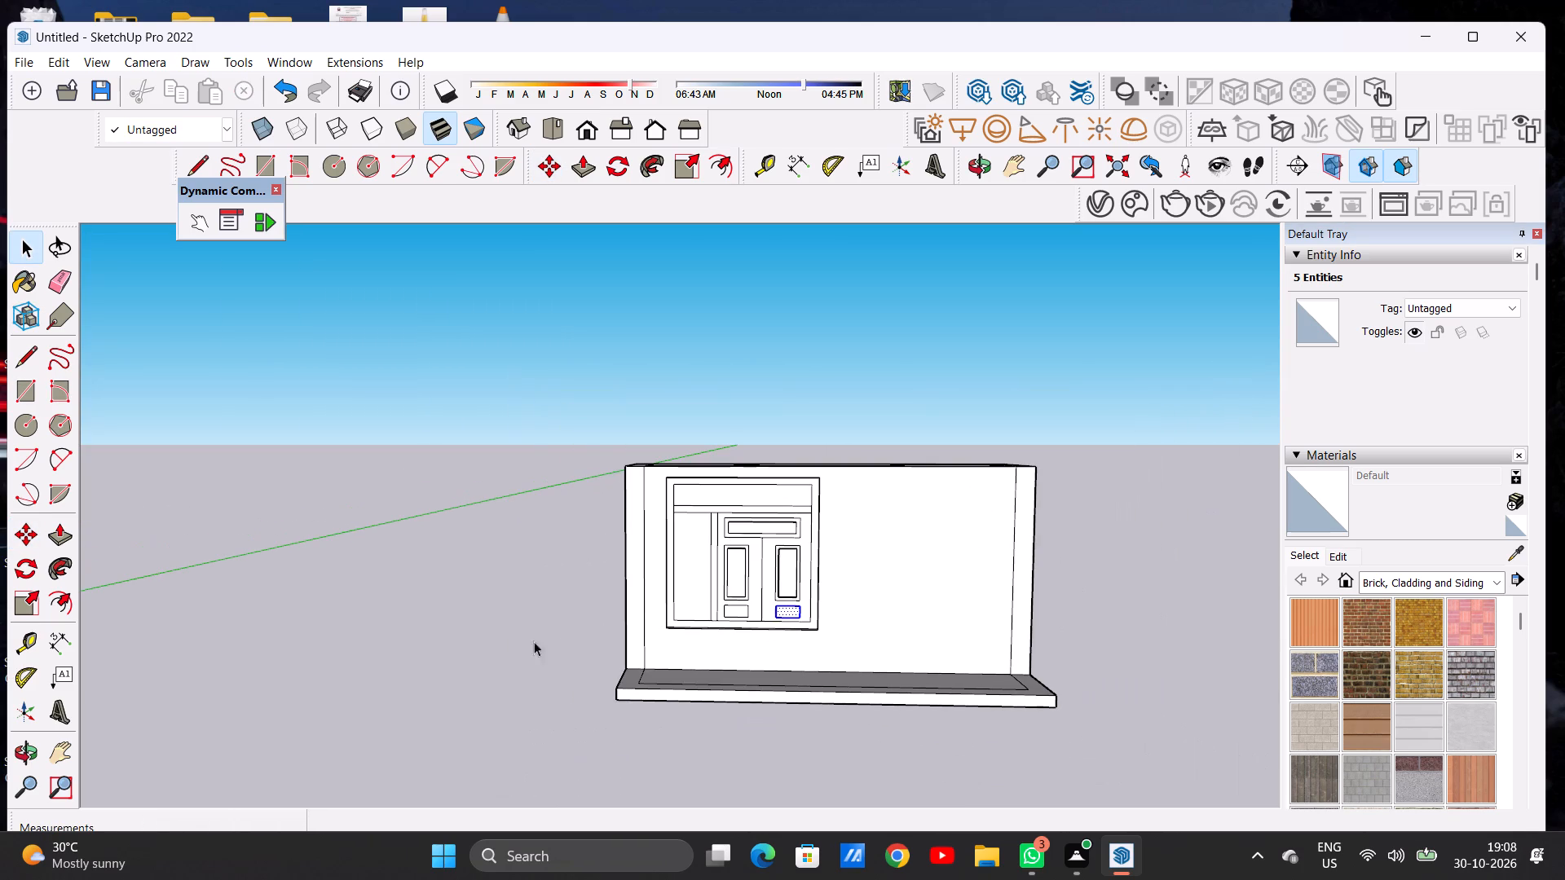
# Offset the outlines of both small lower rectangles inward by about 3 9/16".
pyautogui.scroll(6, 808, 623)
pyautogui.scroll(15, 702, 619)
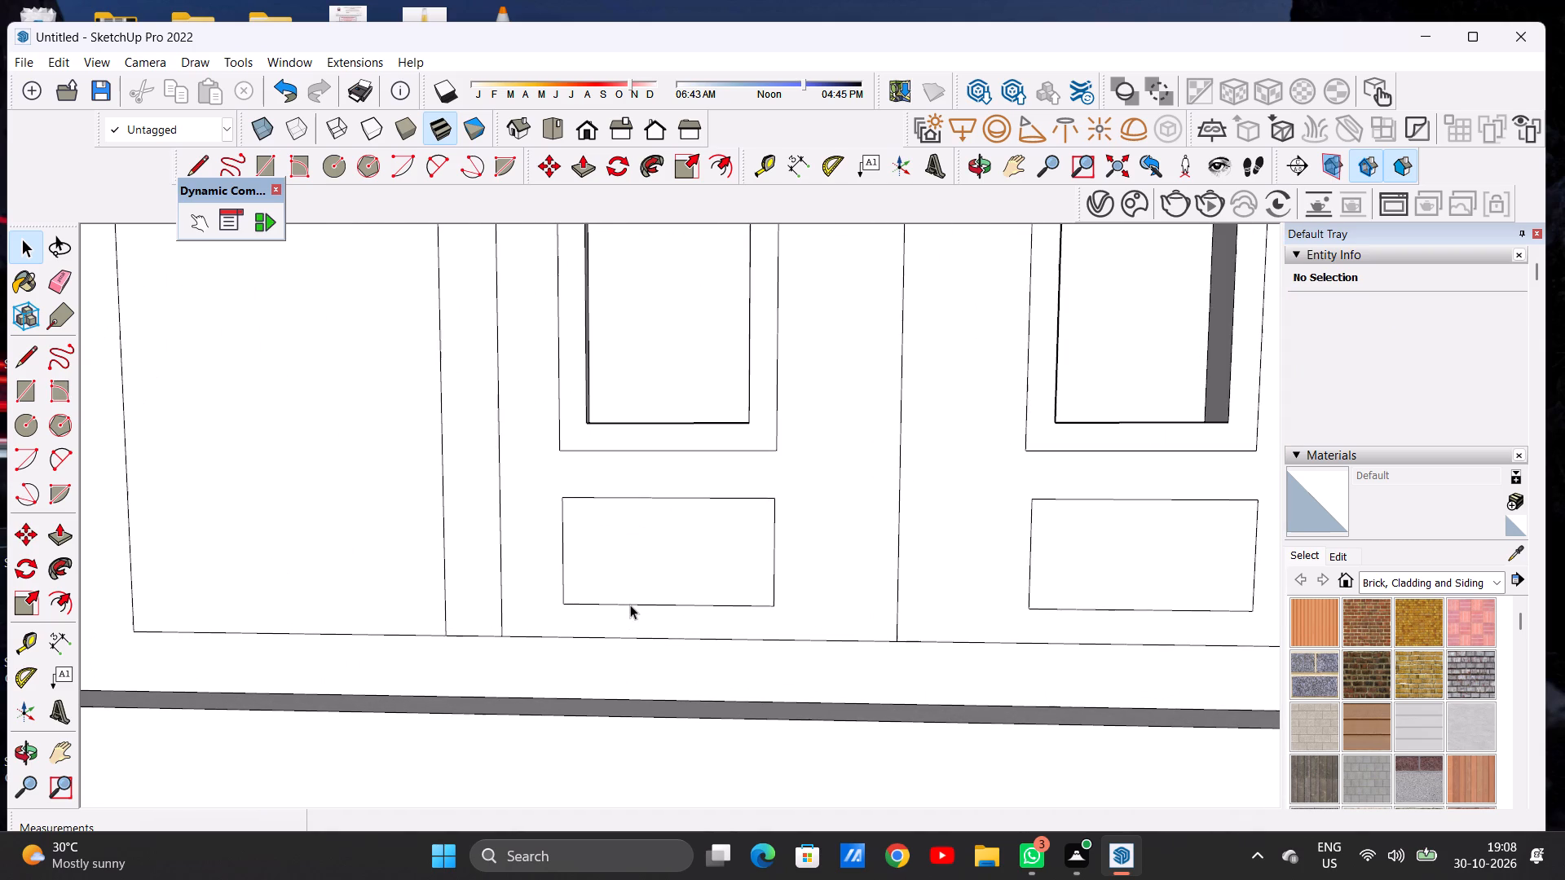
pyautogui.write('OF')
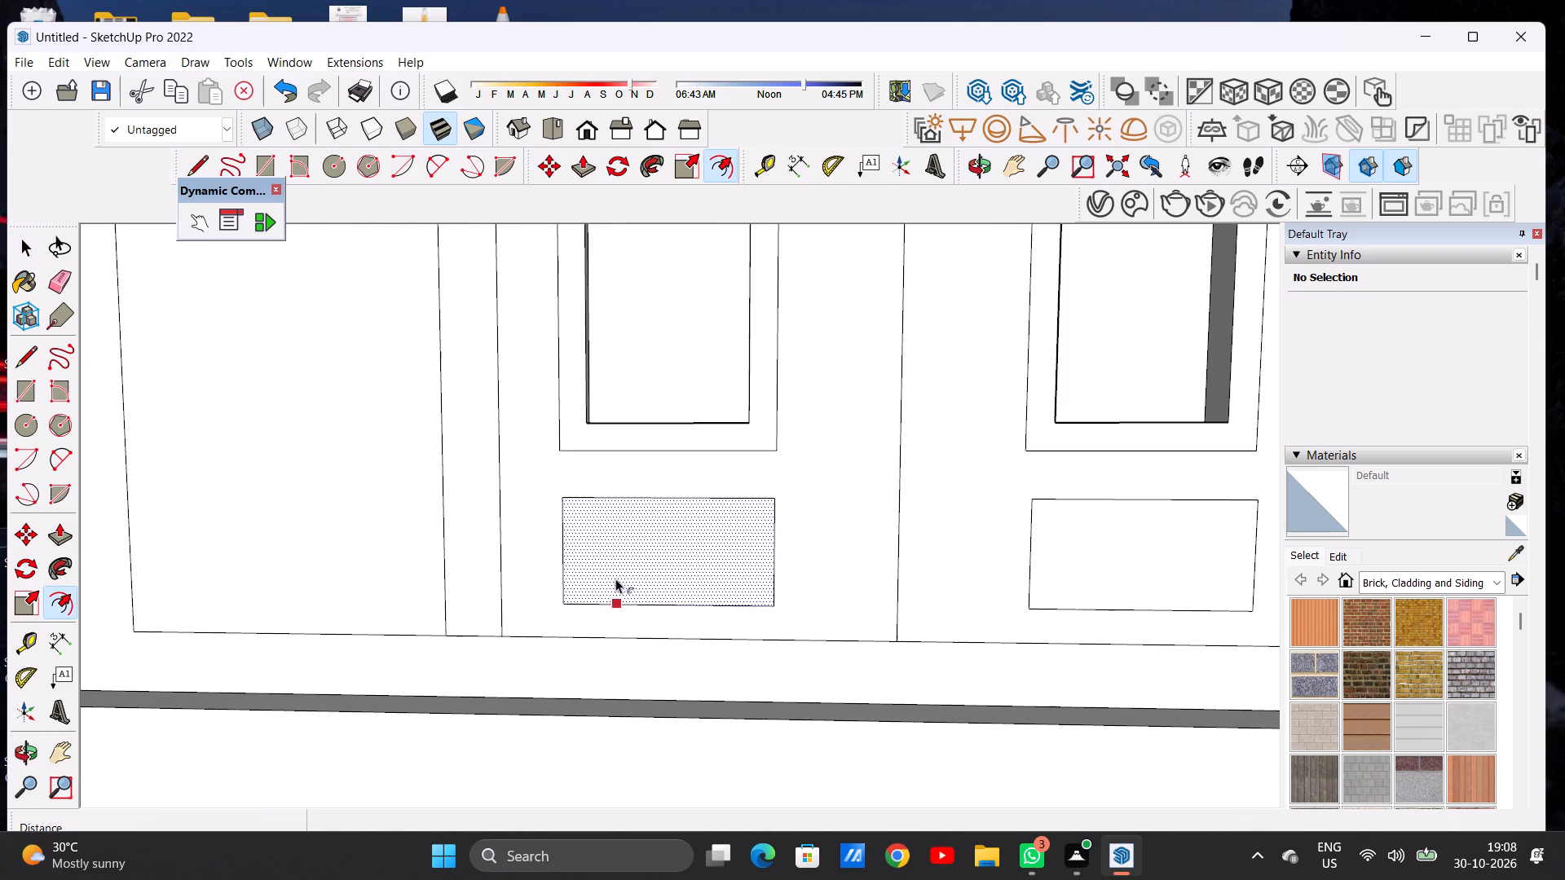
pyautogui.click(624, 504)
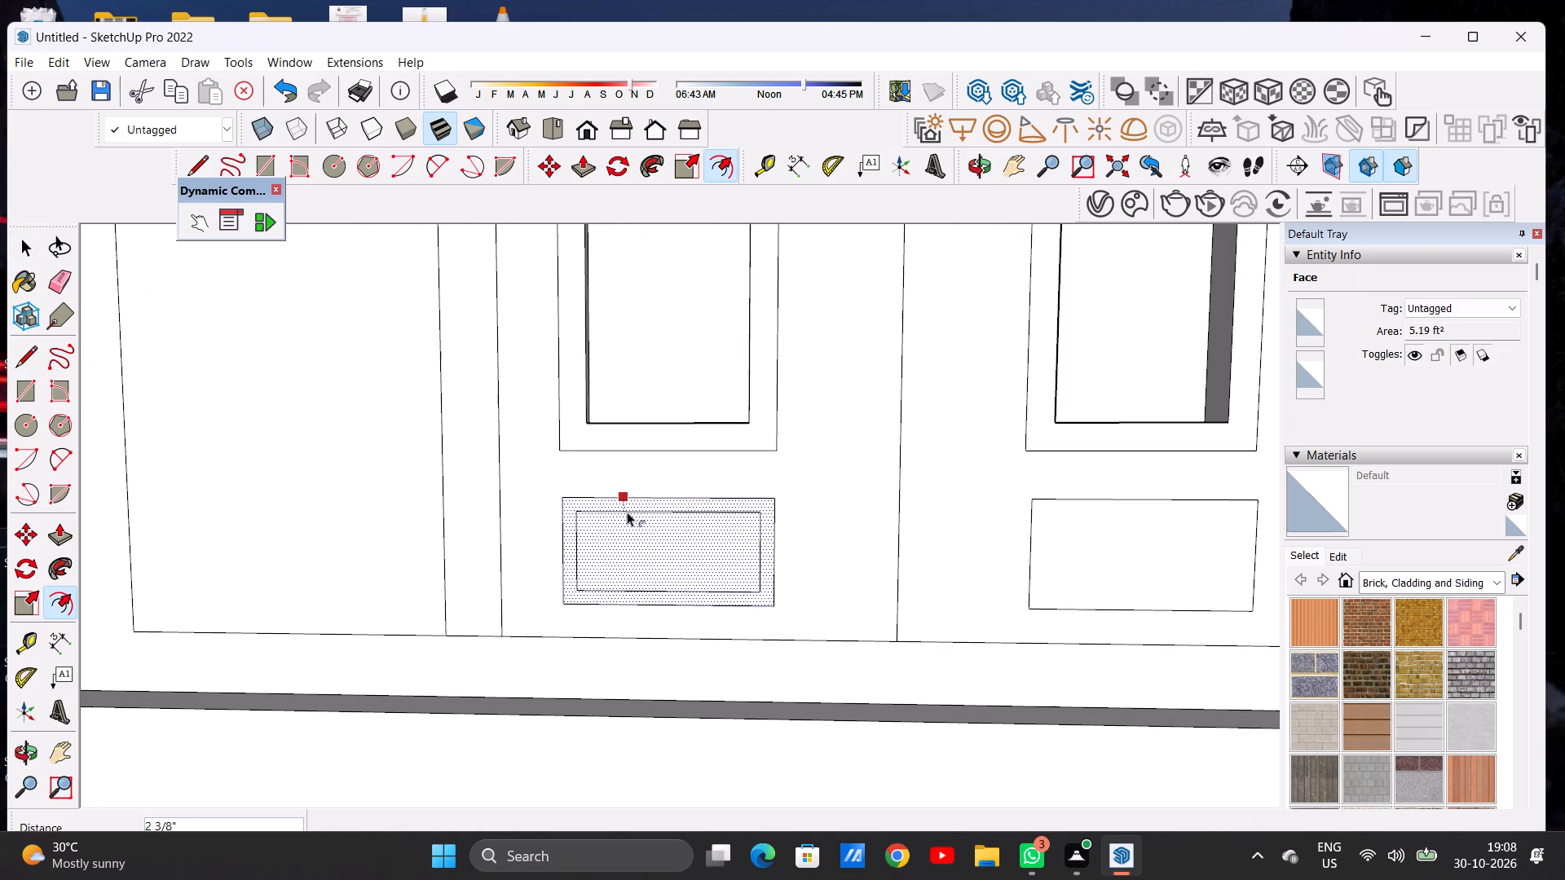
pyautogui.click(631, 517)
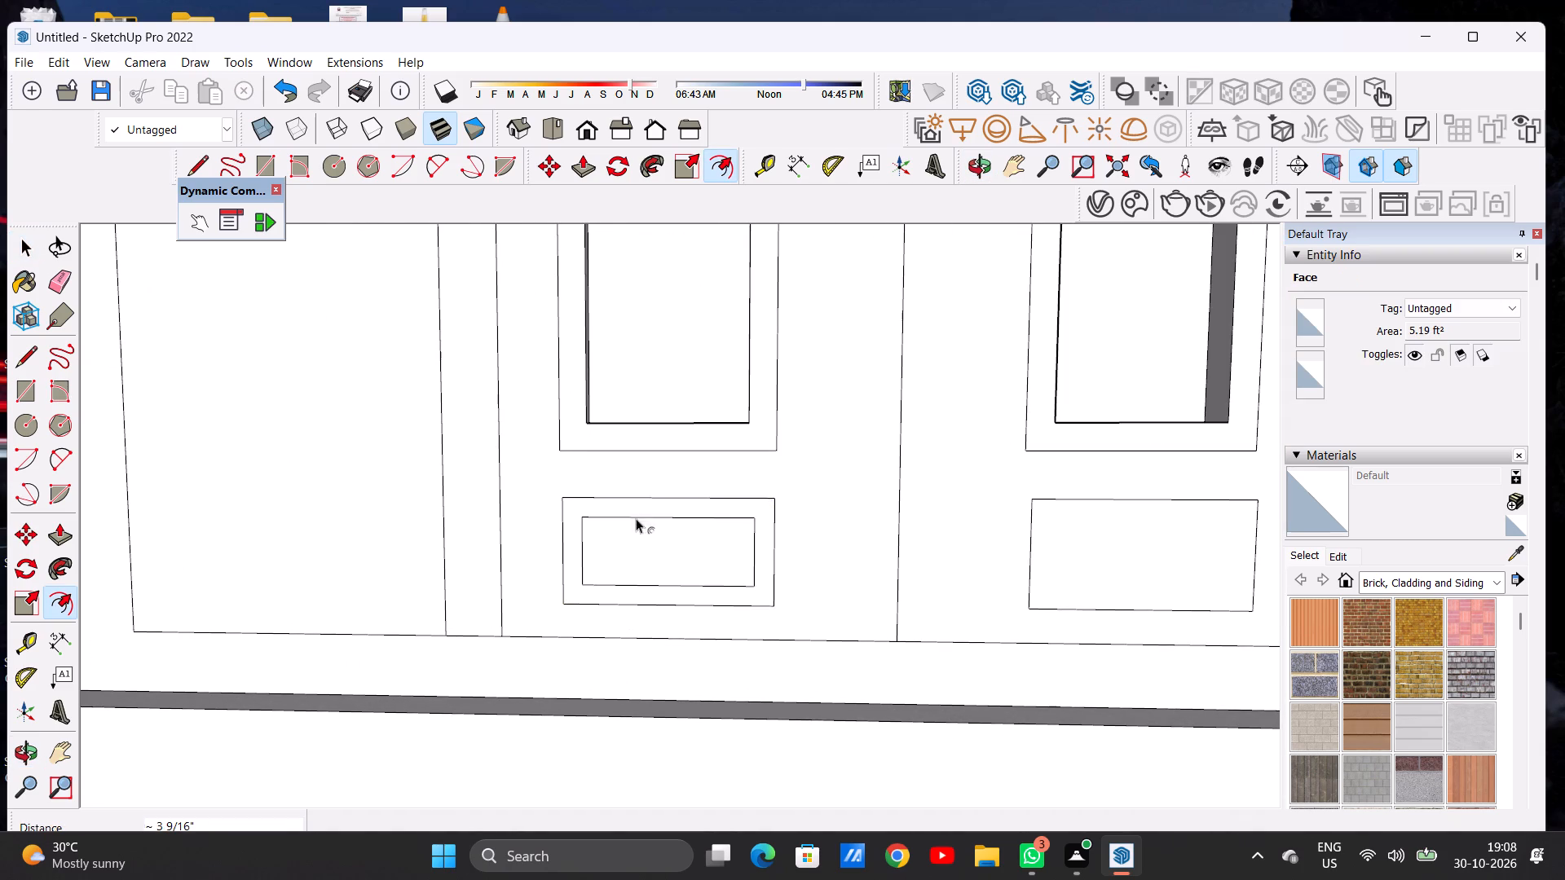
pyautogui.doubleClick(1069, 548)
pyautogui.press('space')
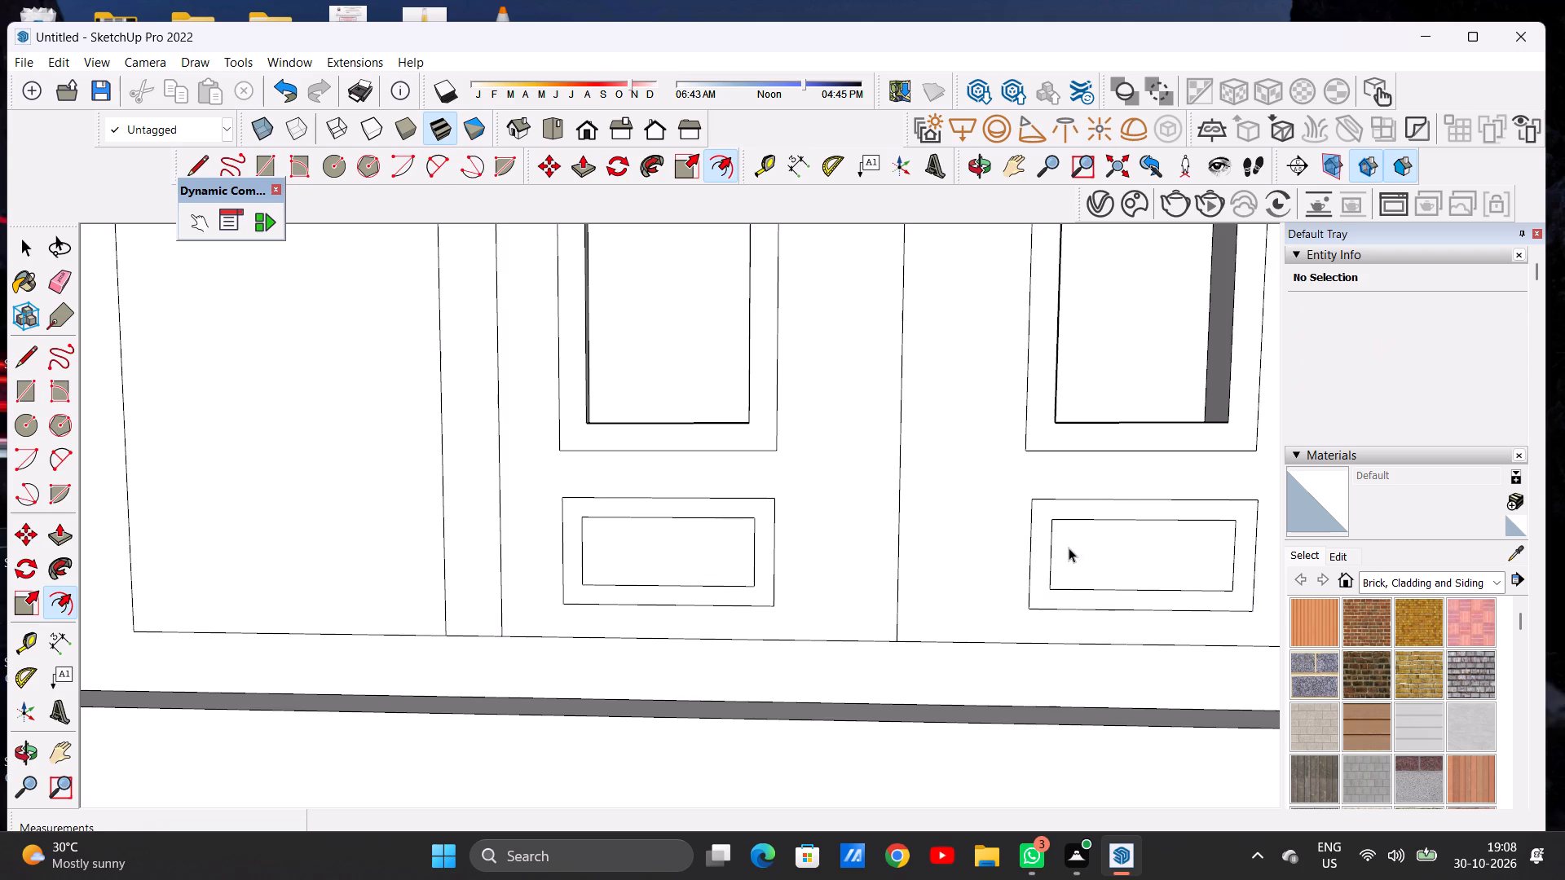
# Push the small lower panels' inner faces inward, about 2 1/8" on the left one and about 1 15/16" on the right one.
pyautogui.write('P')
pyautogui.moveTo(708, 553); pyautogui.dragTo(656, 610, button='middle')
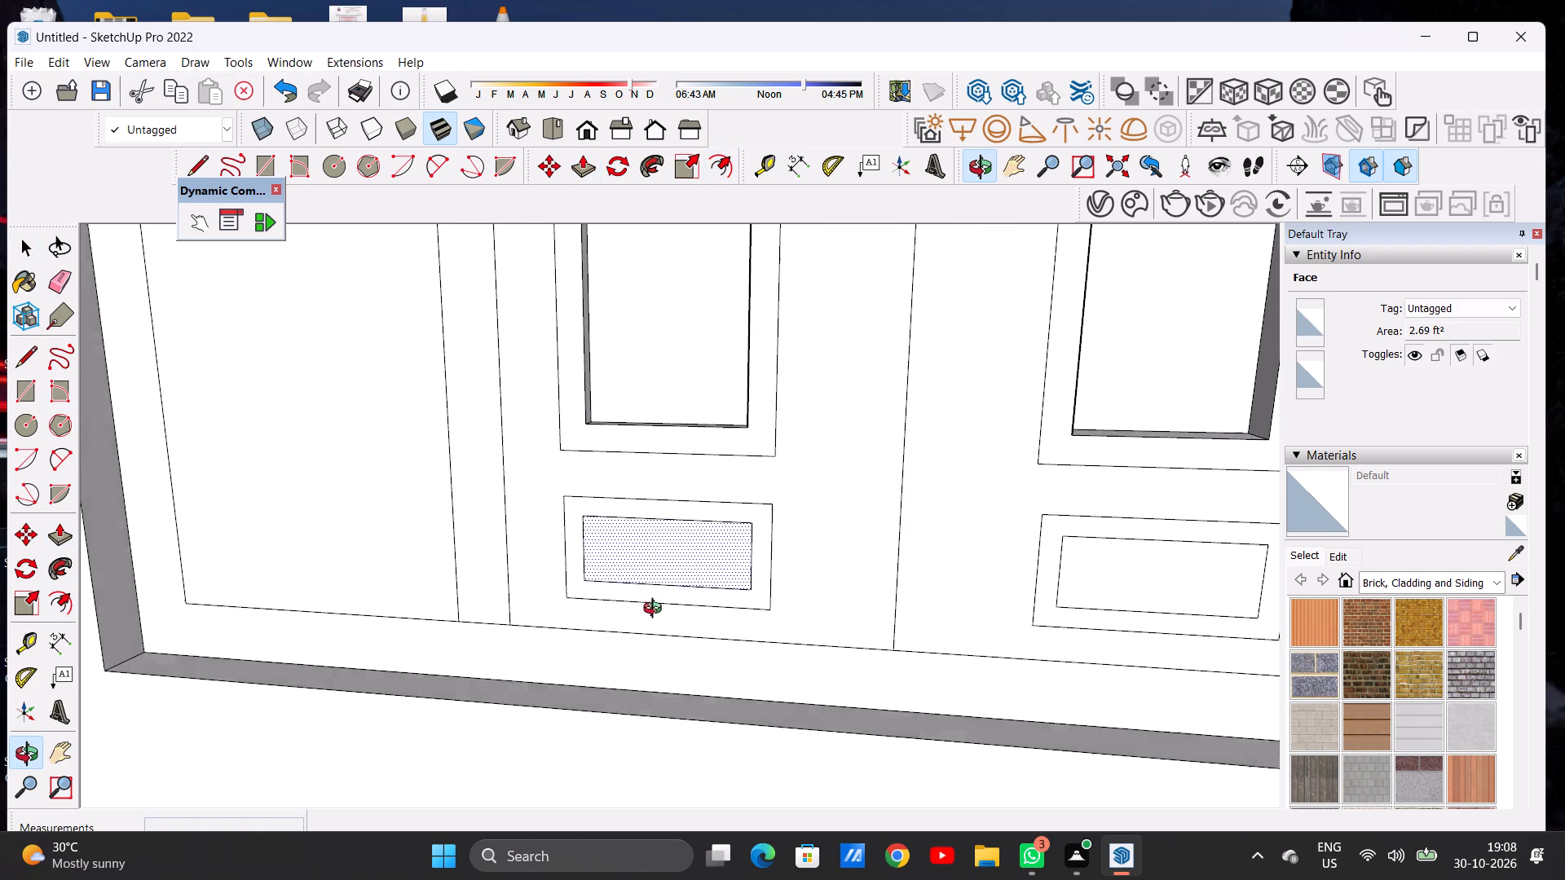
pyautogui.moveTo(656, 610); pyautogui.dragTo(651, 623, button='middle')
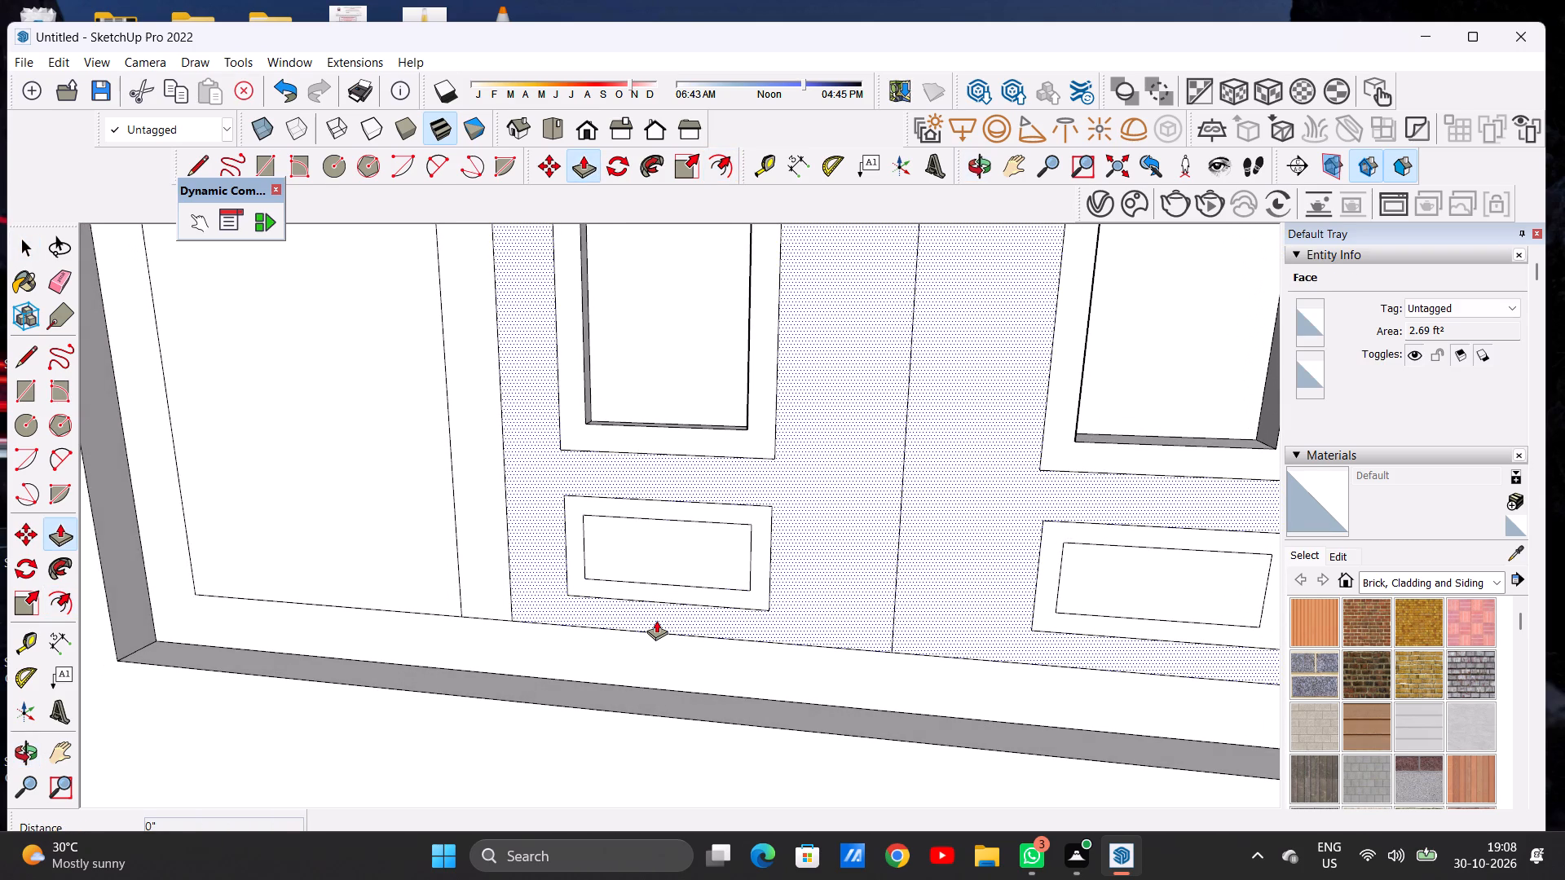
pyautogui.scroll(6, 659, 563)
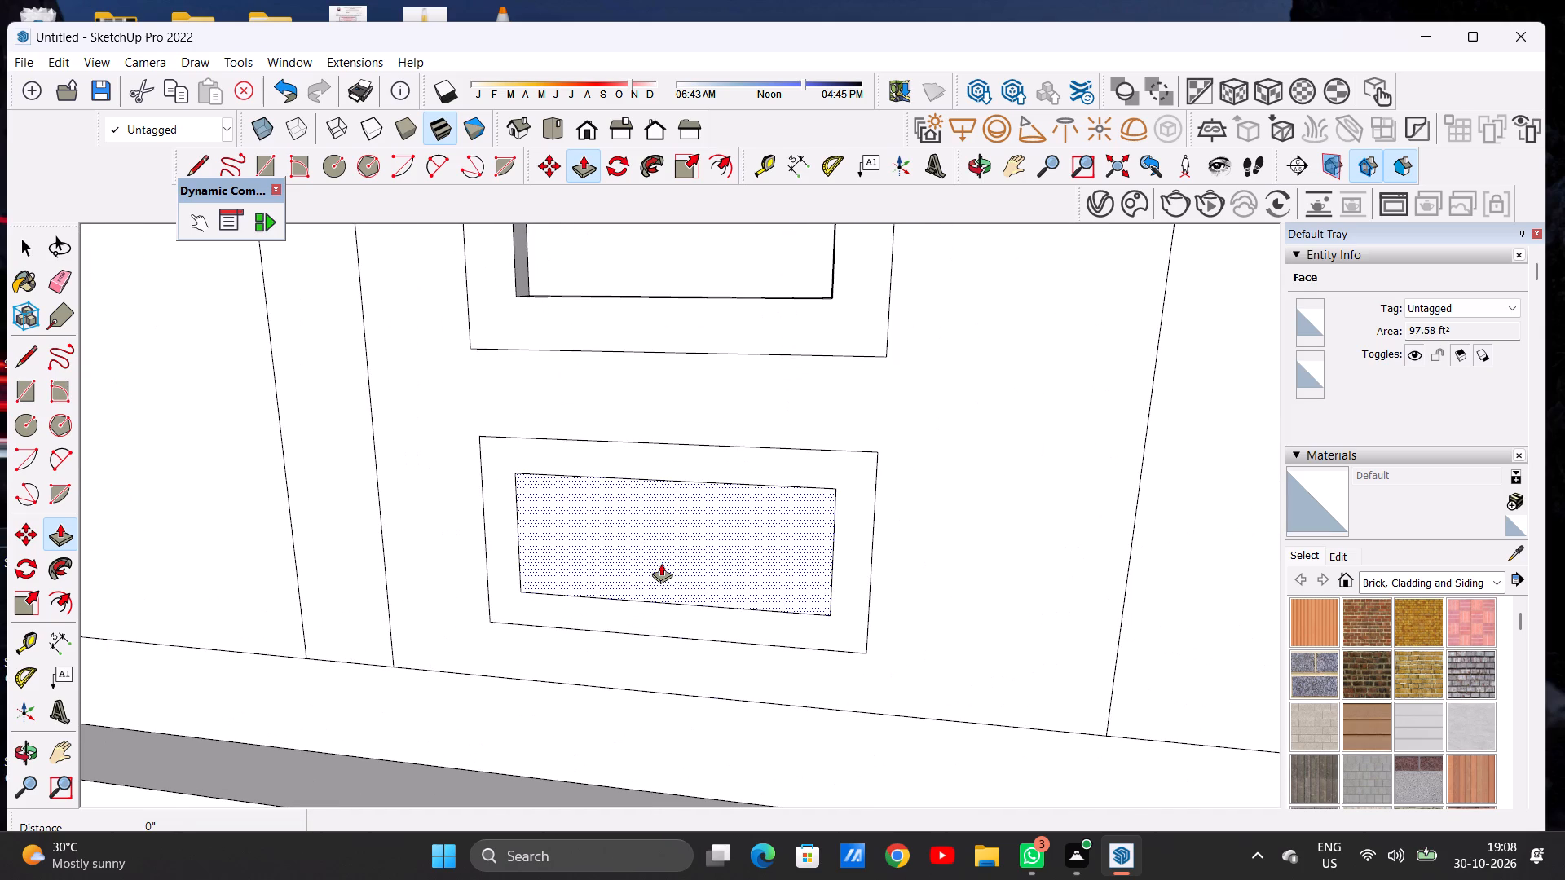
pyautogui.click(661, 563)
pyautogui.click(666, 557)
pyautogui.scroll(-10, 657, 558)
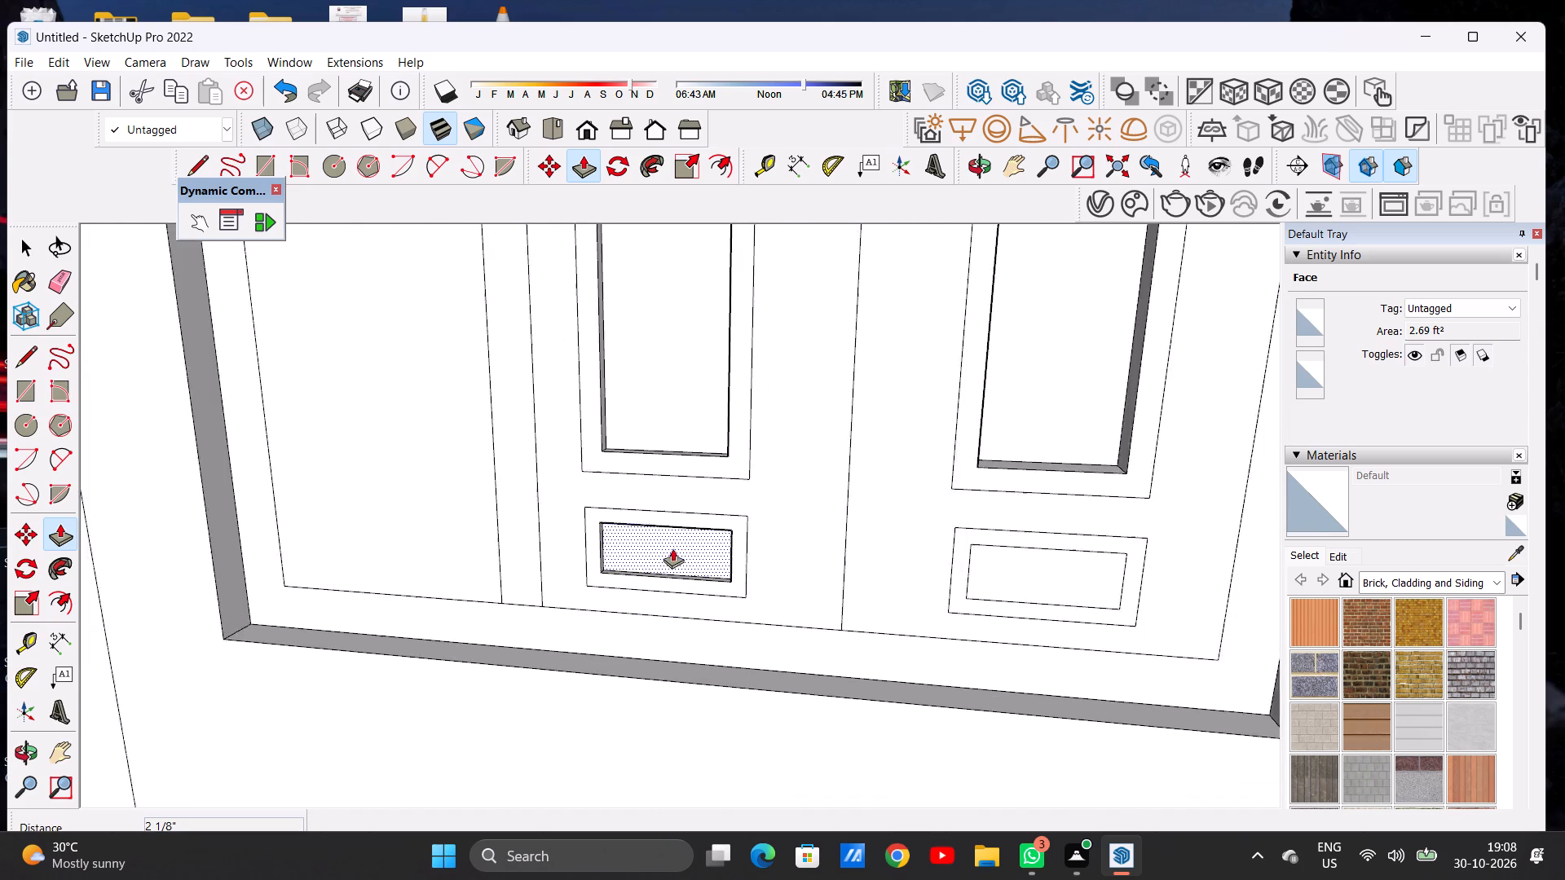
pyautogui.scroll(7, 1022, 563)
pyautogui.click(956, 570)
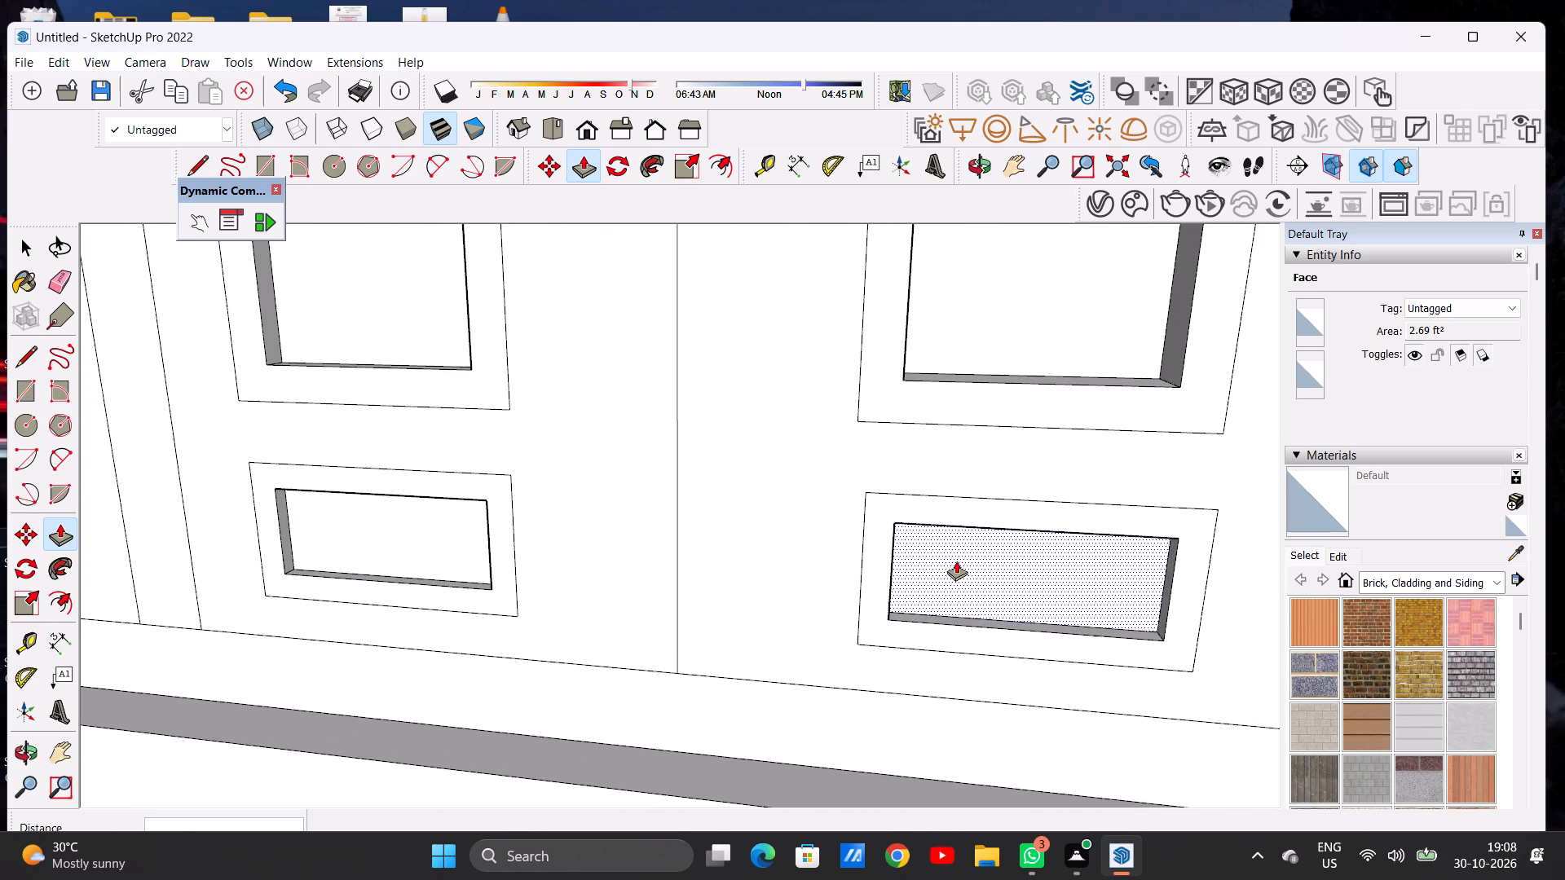
pyautogui.click(959, 564)
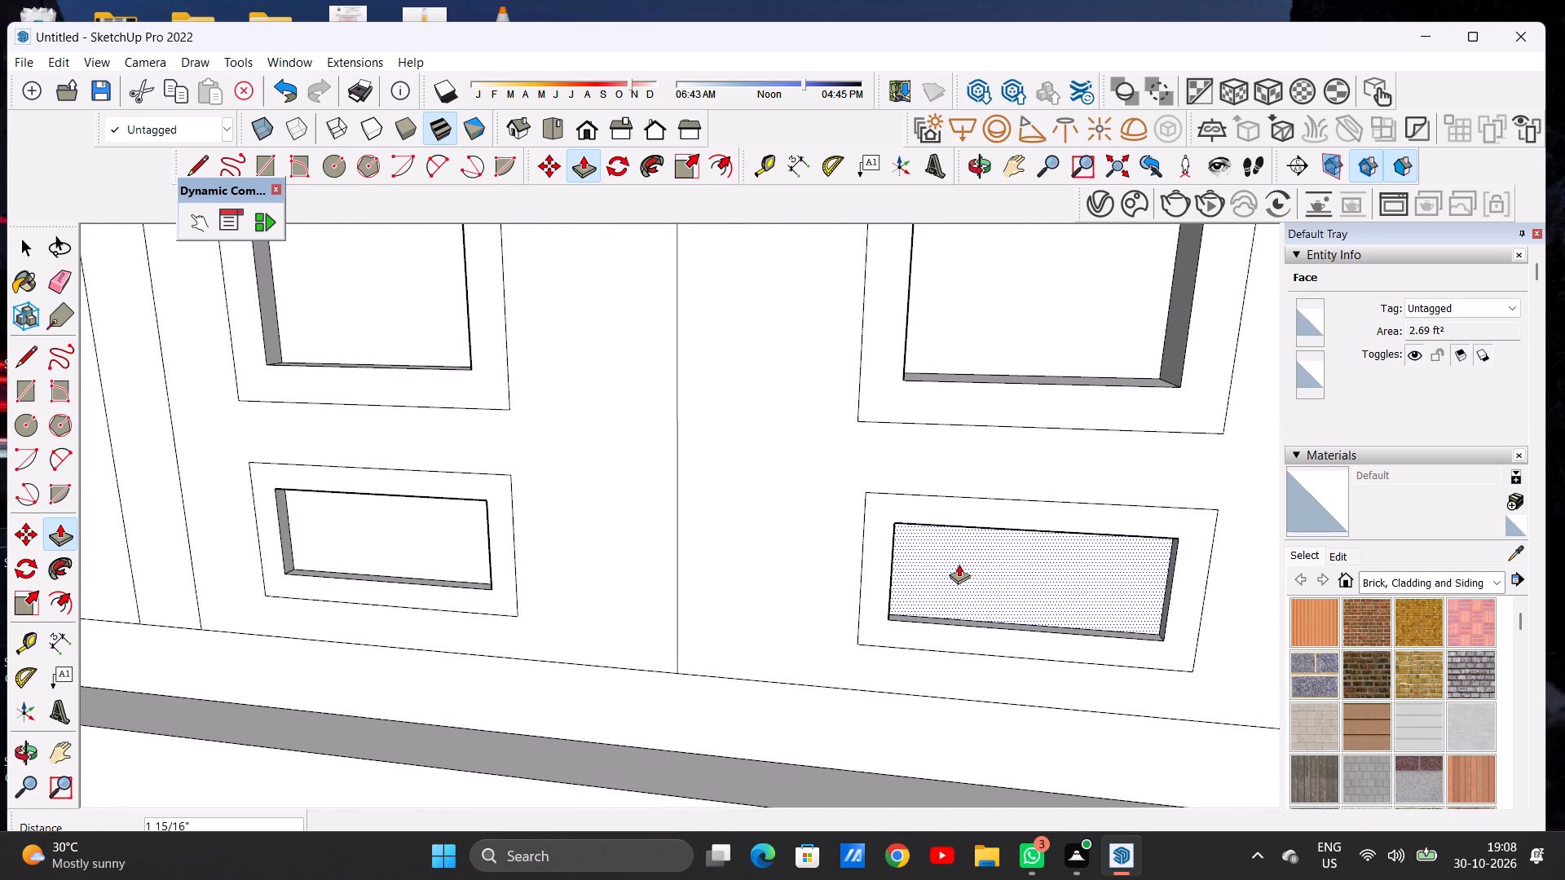
pyautogui.press('space')
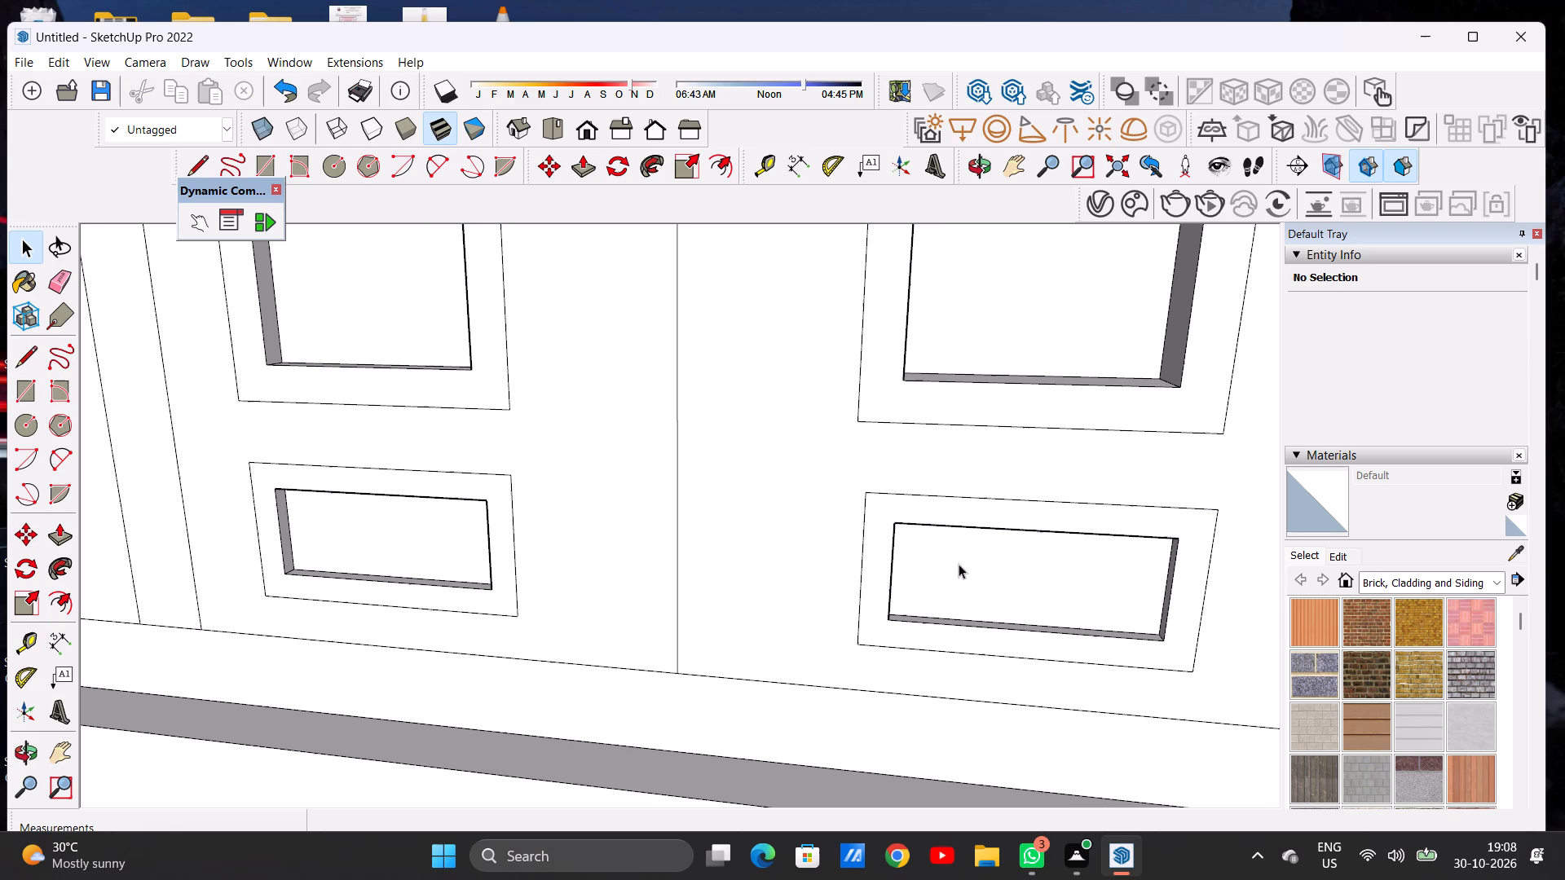
# Push/Pull the base slab's front edge face outward, away from the door wall, to deepen the slab considerably.
pyautogui.scroll(-16, 651, 617)
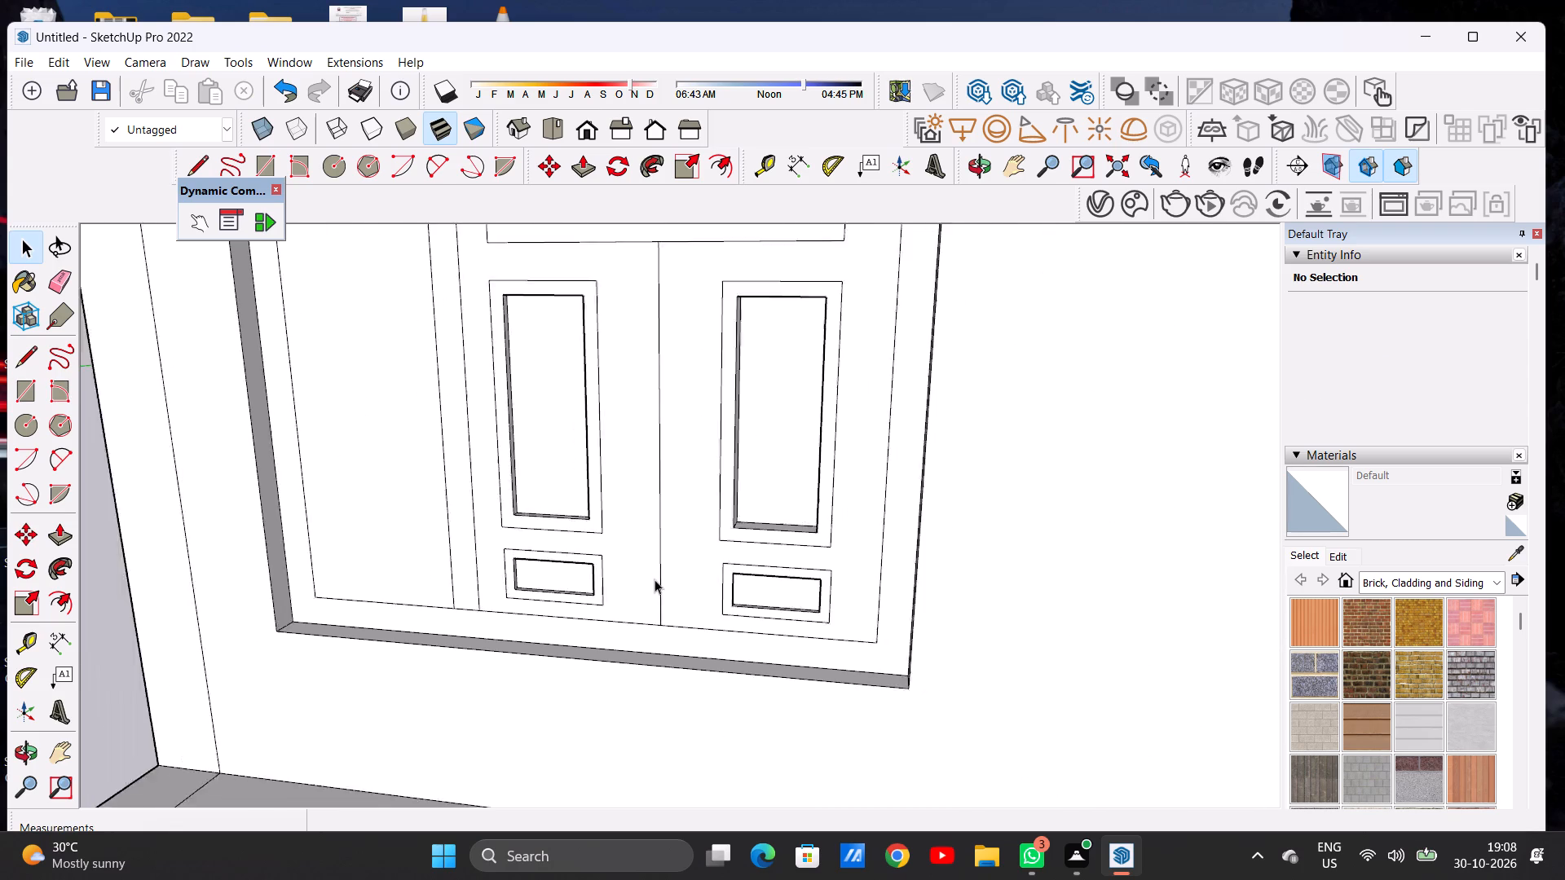
pyautogui.scroll(-10, 655, 579)
pyautogui.moveTo(639, 595); pyautogui.dragTo(716, 548, button='middle')
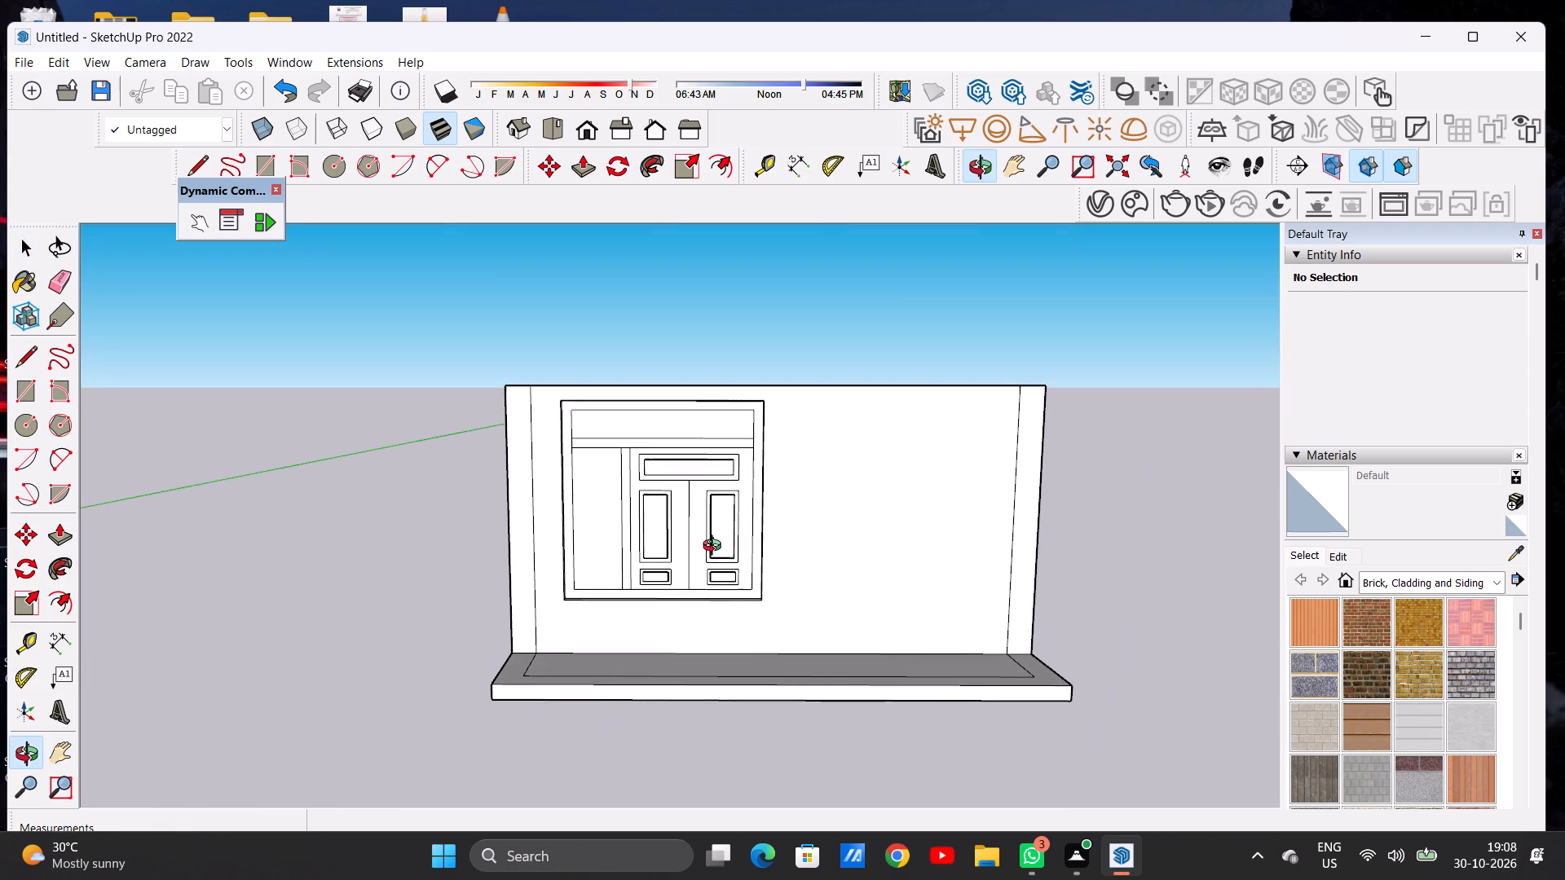
pyautogui.moveTo(716, 548); pyautogui.dragTo(716, 553, button='middle')
pyautogui.scroll(9, 707, 636)
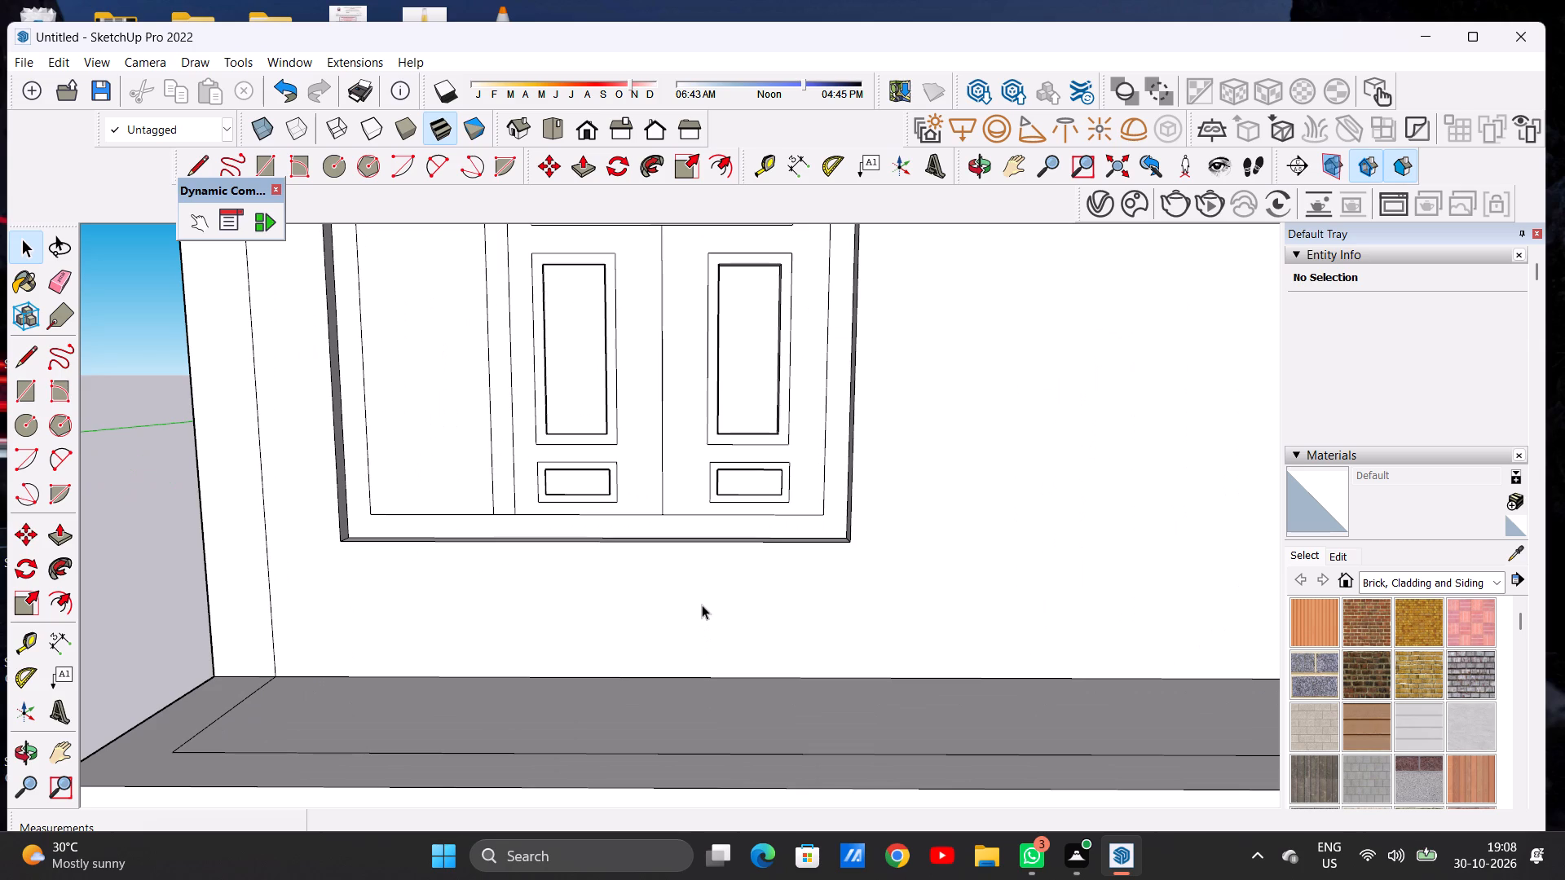
pyautogui.scroll(-8, 697, 604)
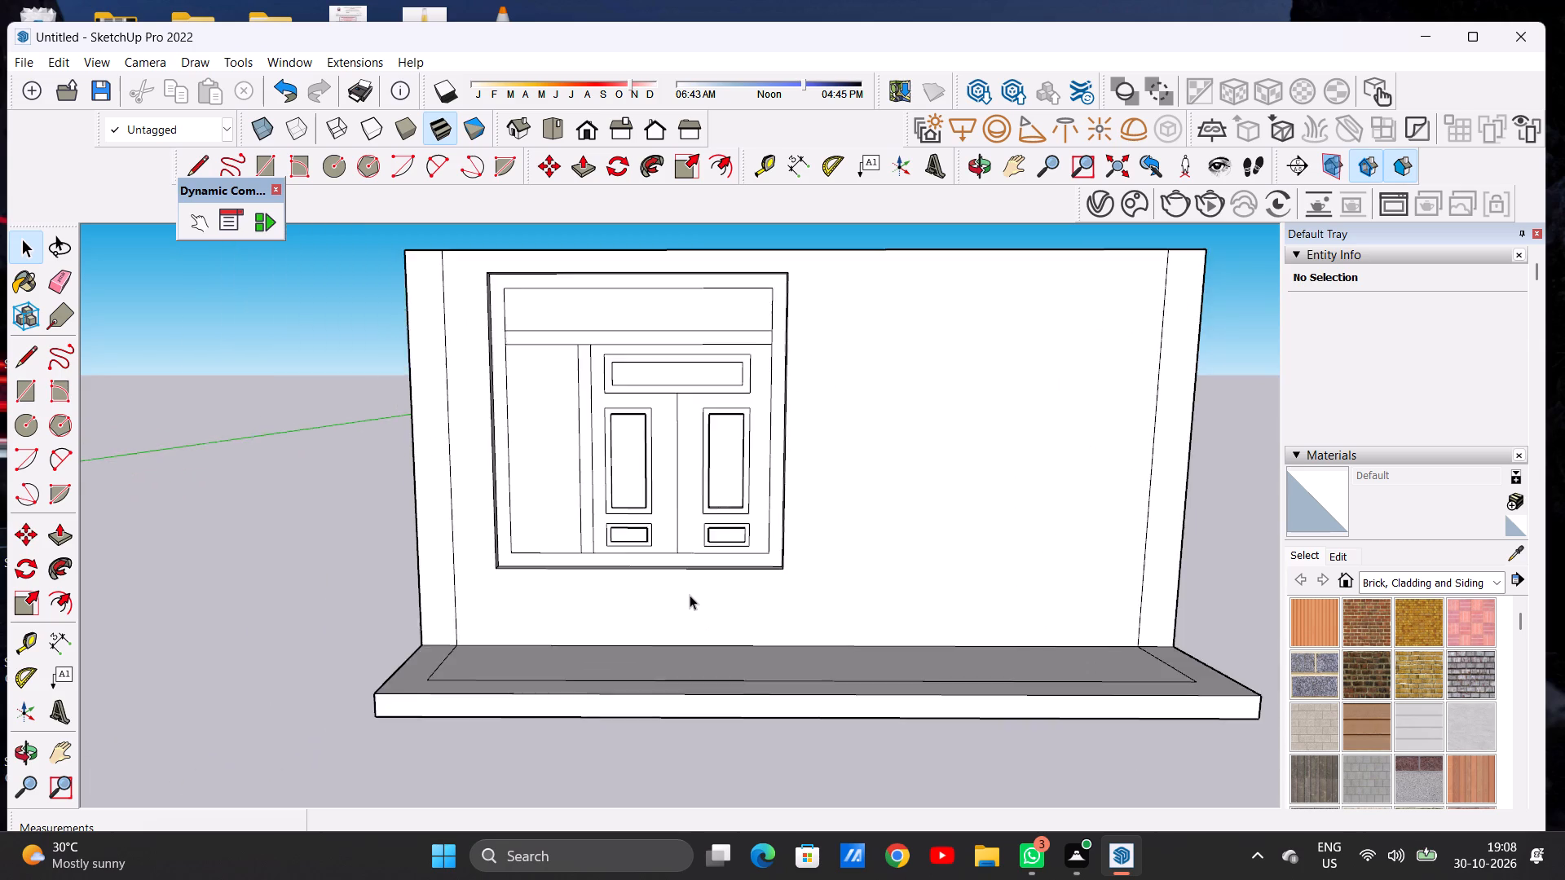
pyautogui.scroll(-4, 690, 595)
pyautogui.moveTo(646, 600); pyautogui.dragTo(640, 679, button='middle')
pyautogui.scroll(3, 628, 658)
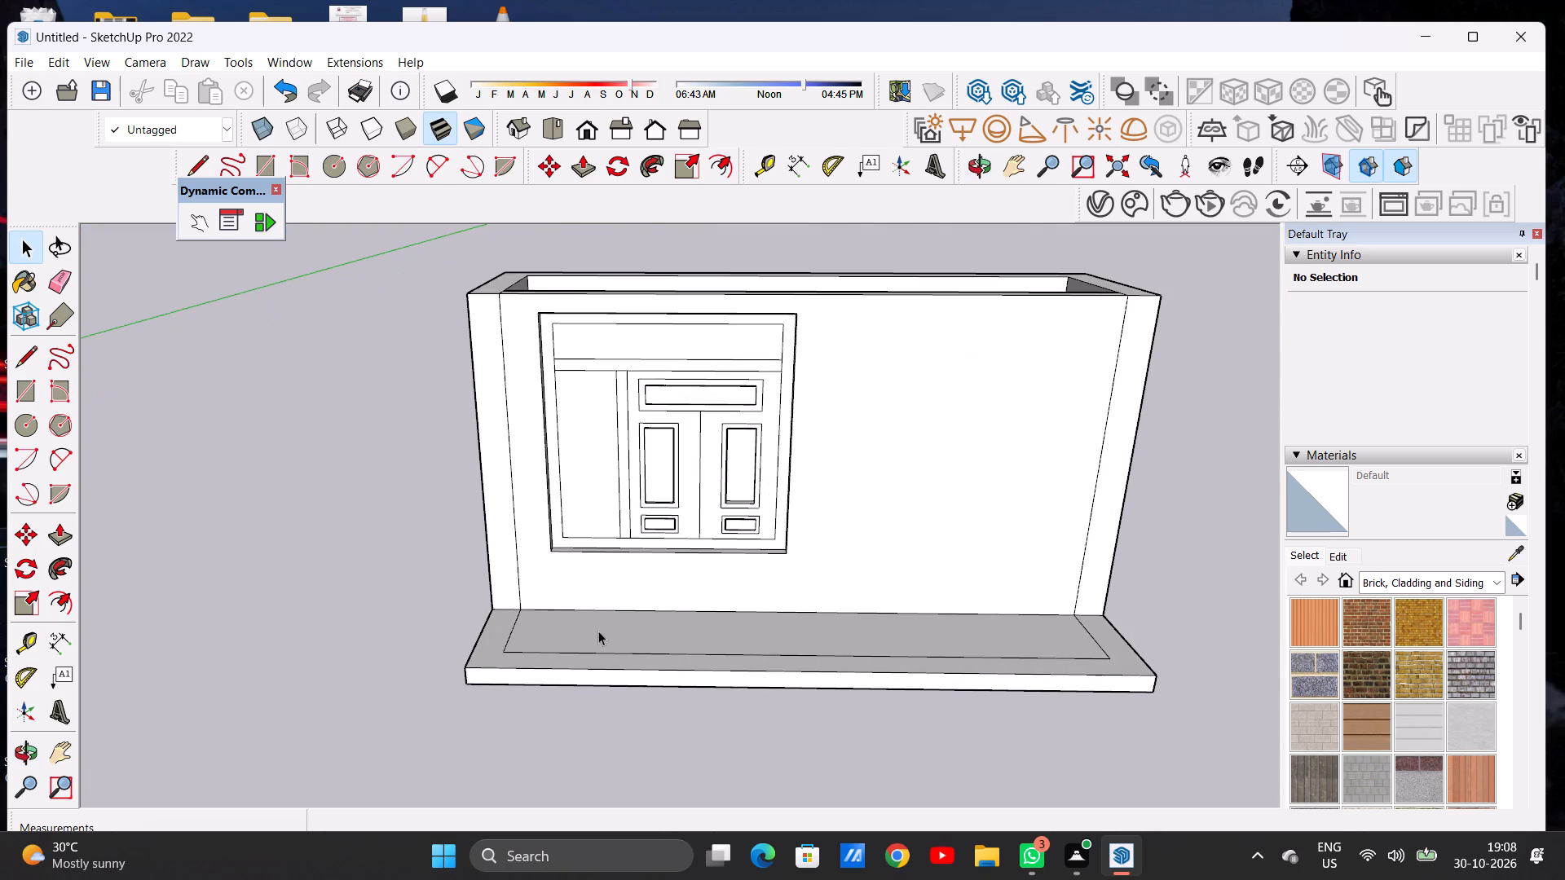
pyautogui.scroll(-6, 573, 614)
pyautogui.moveTo(555, 648); pyautogui.dragTo(832, 703, button='middle')
pyautogui.scroll(6, 612, 710)
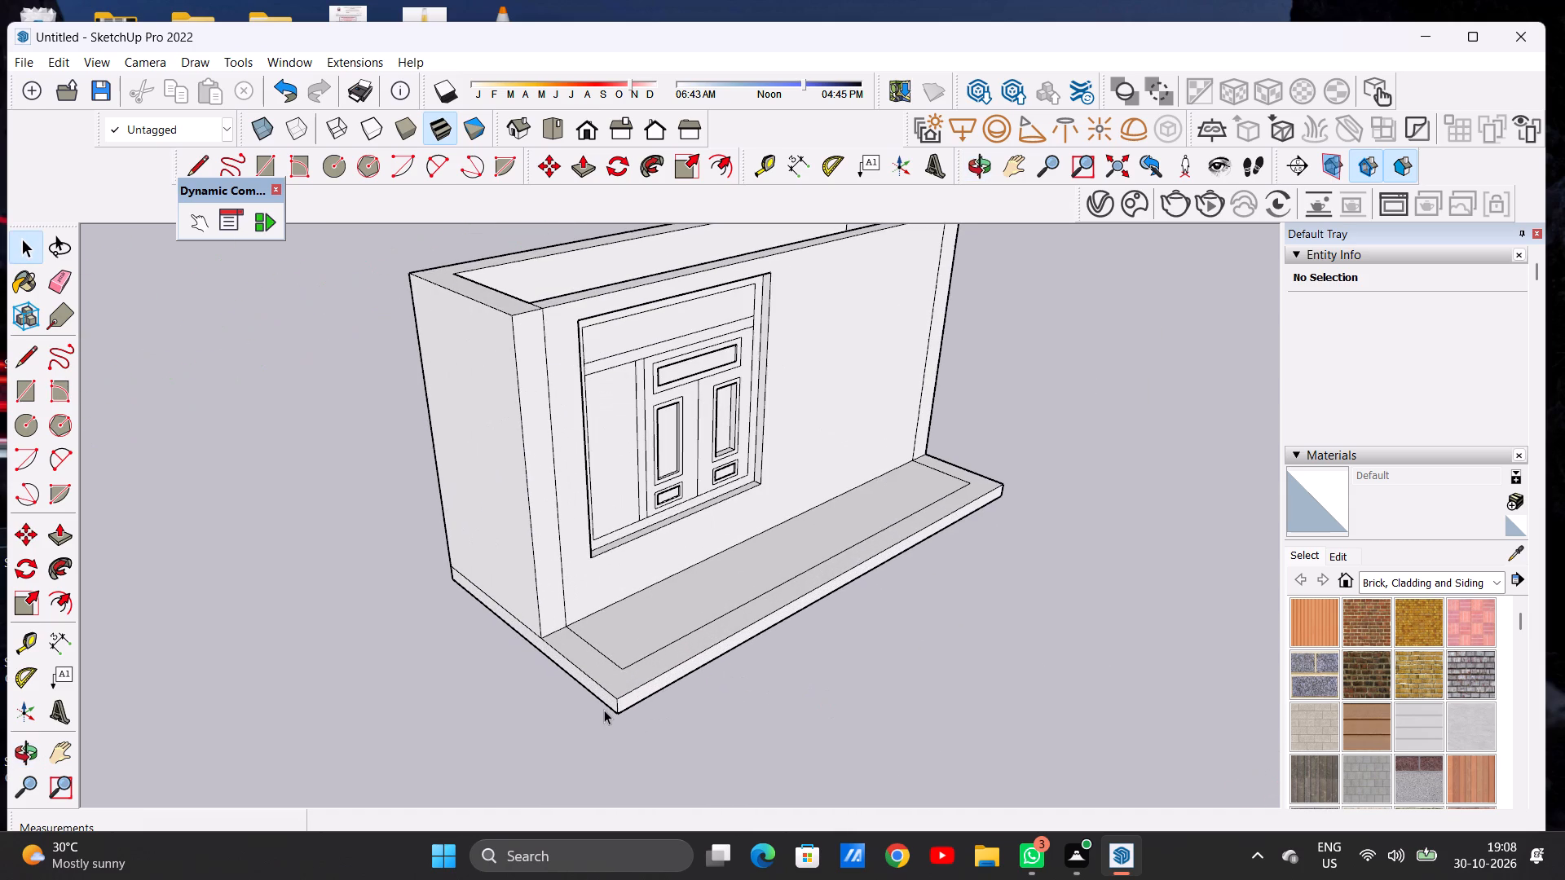
pyautogui.press('p')
pyautogui.scroll(10, 606, 710)
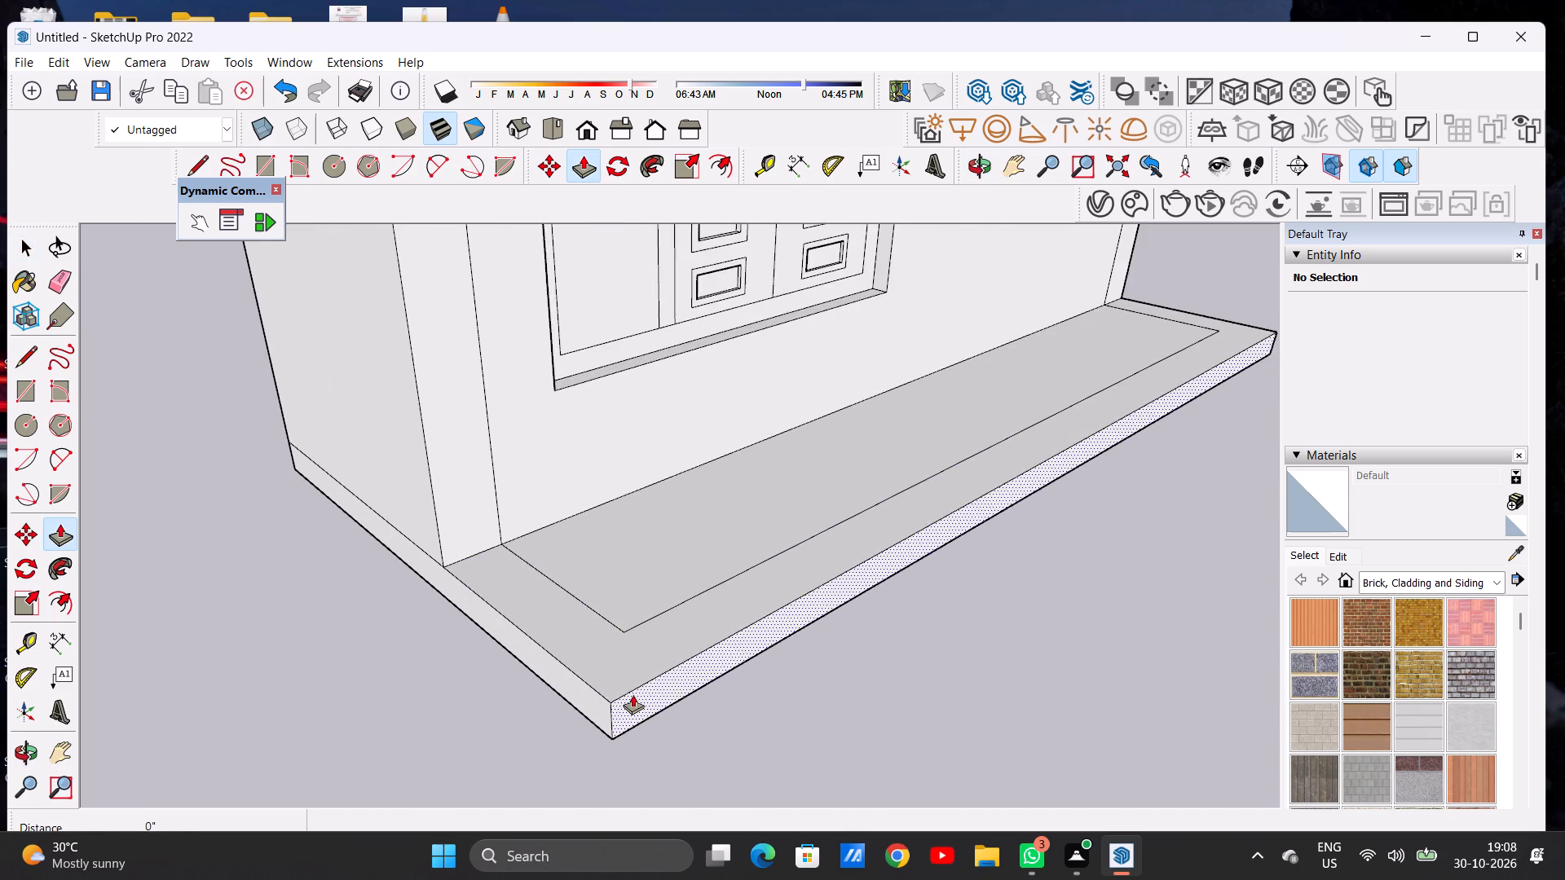
pyautogui.click(633, 694)
pyautogui.scroll(-12, 639, 680)
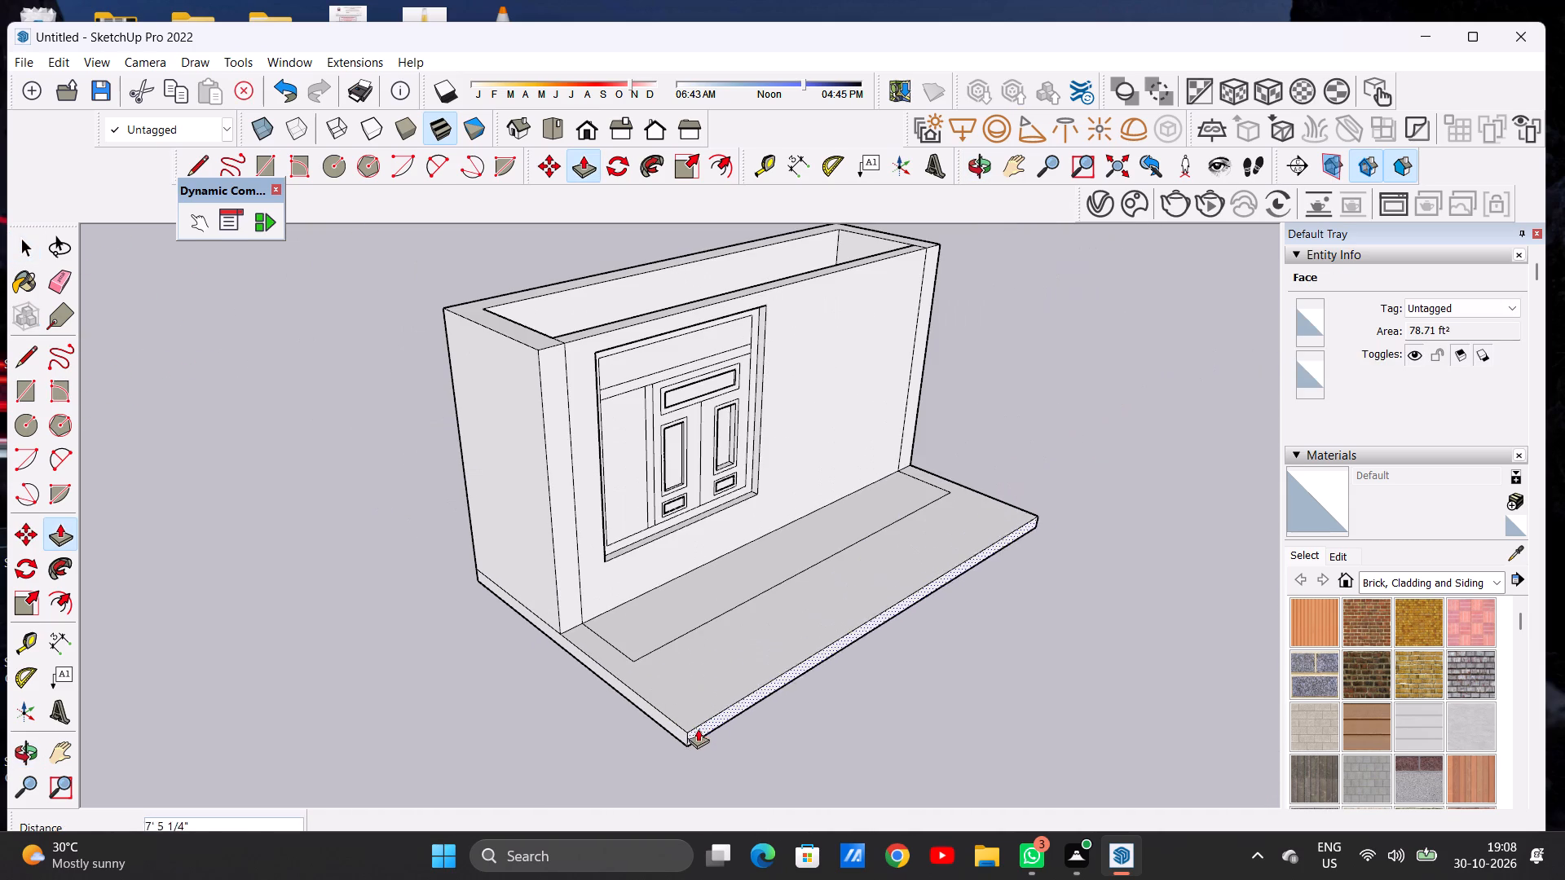
pyautogui.click(709, 744)
pyautogui.press('space')
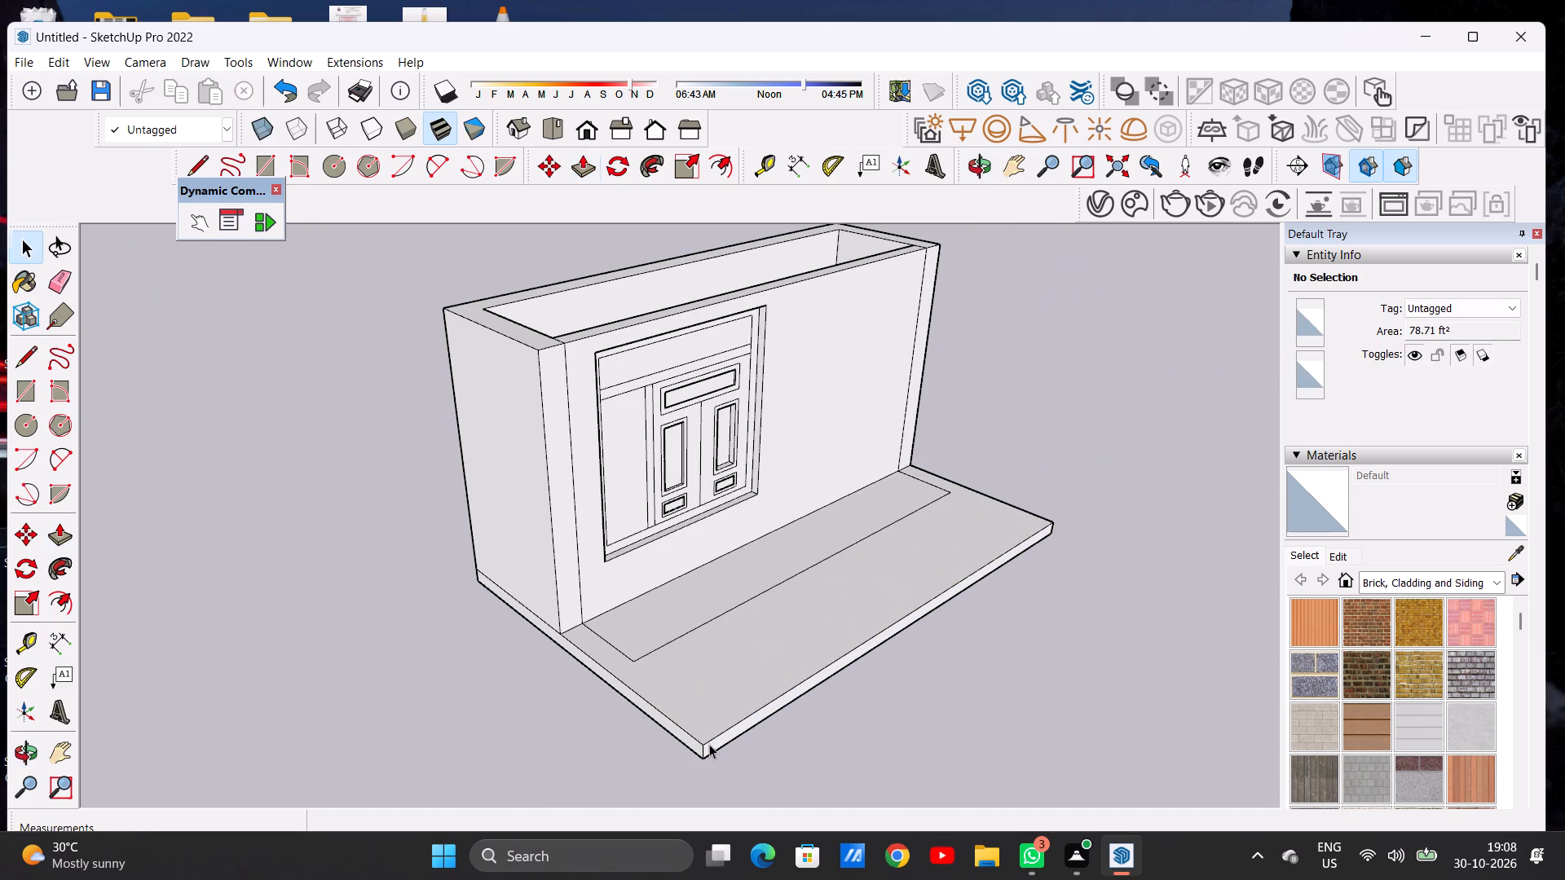
# Draw a rectangle about 48' 6 11/16" by 10' 2 1/4" on the slab extension, adjoining the existing inset outline's front edge.
pyautogui.scroll(-6, 863, 706)
pyautogui.moveTo(869, 621); pyautogui.dragTo(861, 621, button='middle')
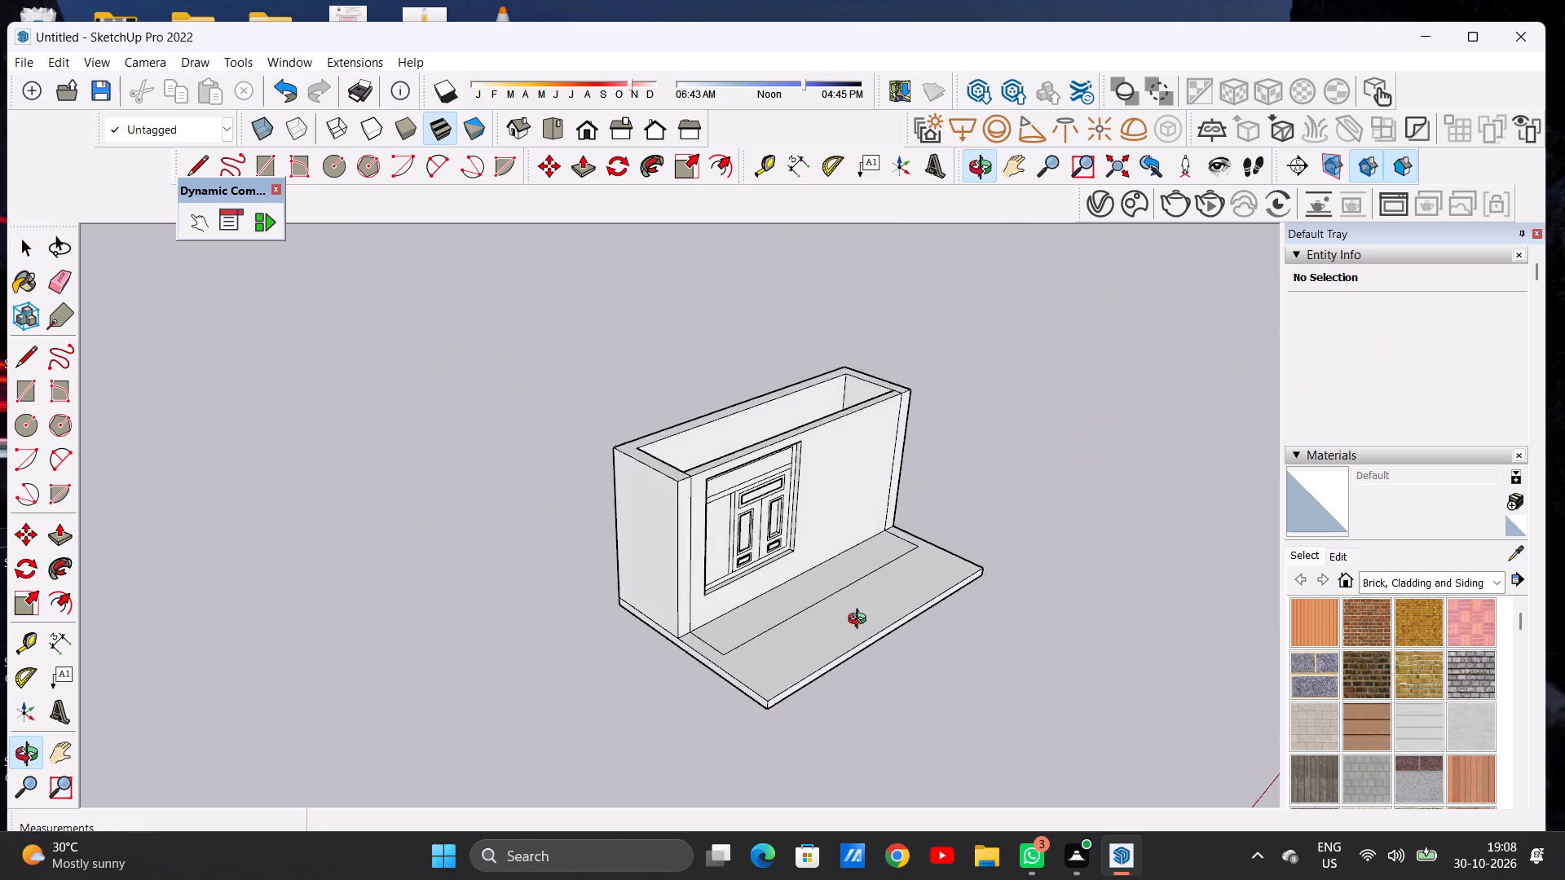
pyautogui.moveTo(861, 621); pyautogui.dragTo(615, 741, button='middle')
pyautogui.scroll(-6, 633, 613)
pyautogui.scroll(2, 691, 667)
pyautogui.scroll(-1, 691, 667)
pyautogui.scroll(8, 691, 667)
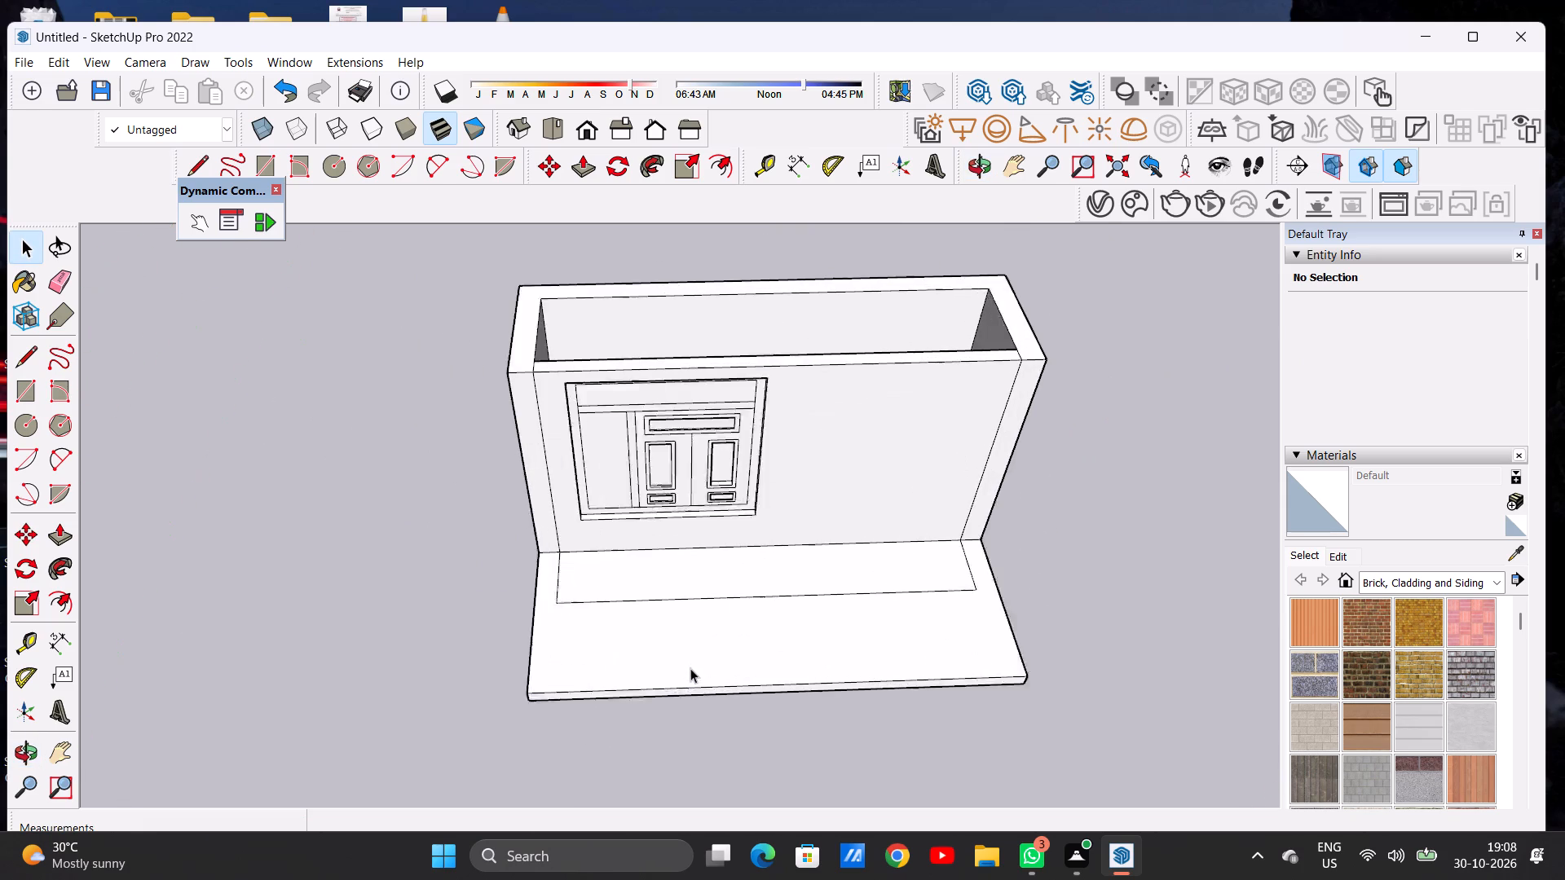
pyautogui.scroll(2, 690, 668)
pyautogui.press('l')
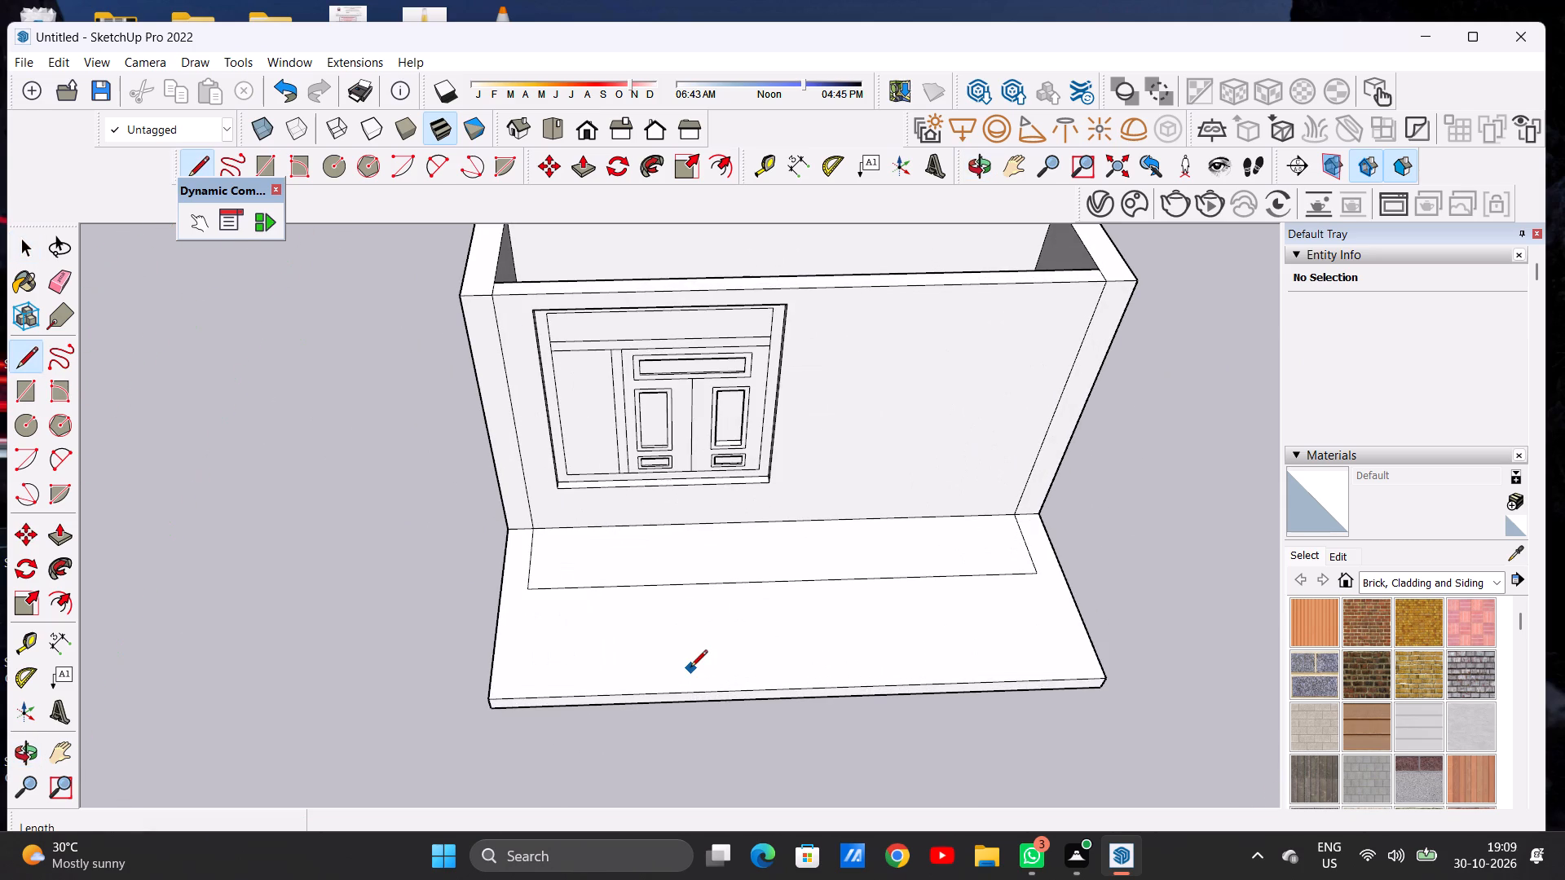
pyautogui.press('space')
pyautogui.write('R')
pyautogui.scroll(5, 690, 668)
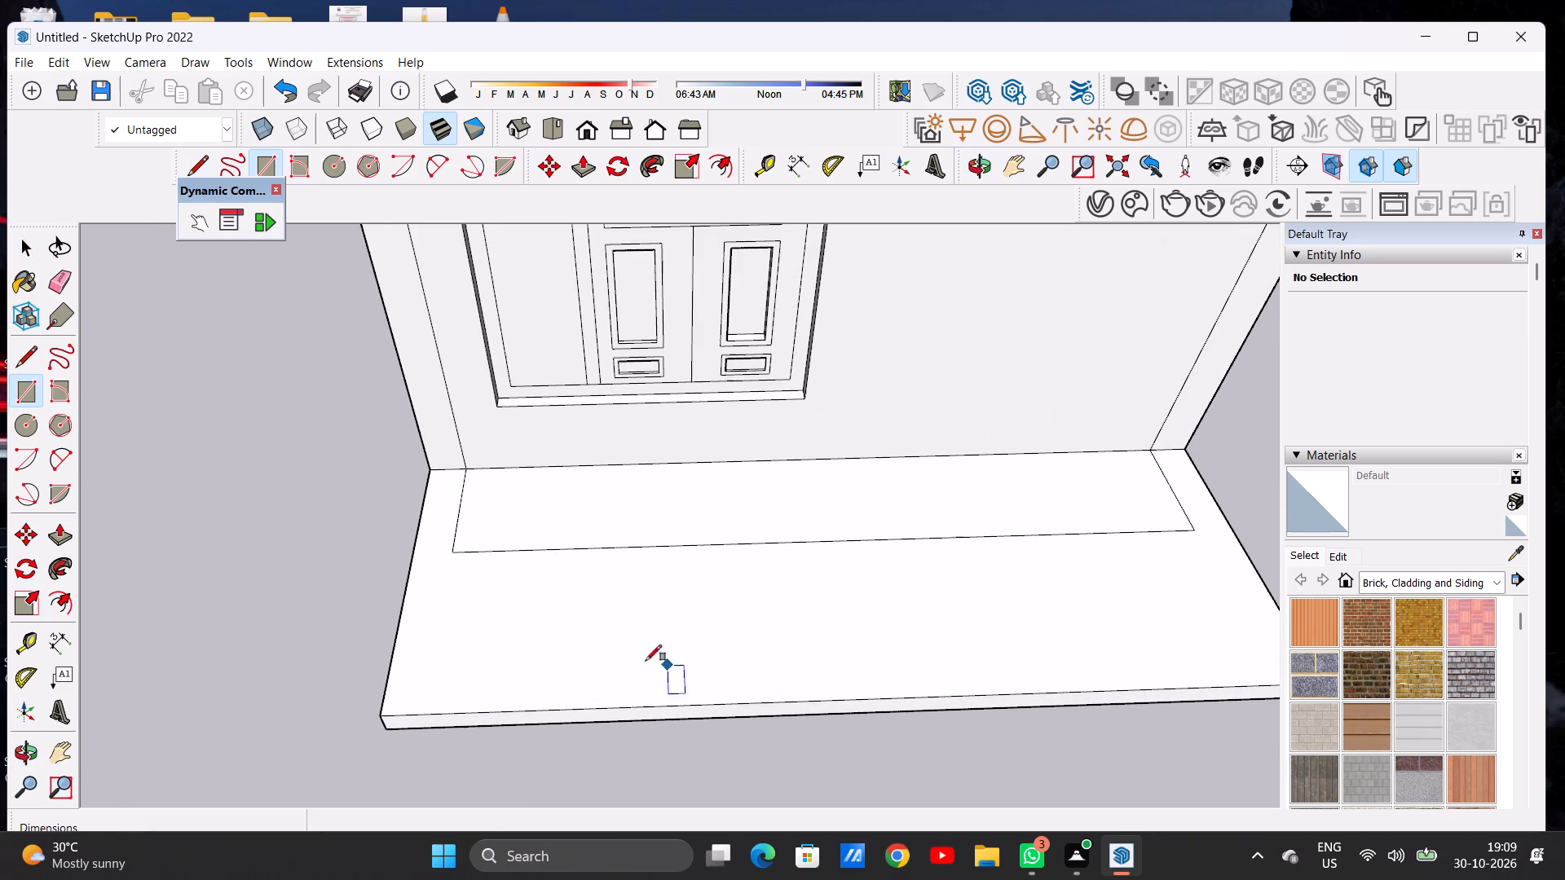
pyautogui.click(455, 557)
pyautogui.scroll(-7, 542, 579)
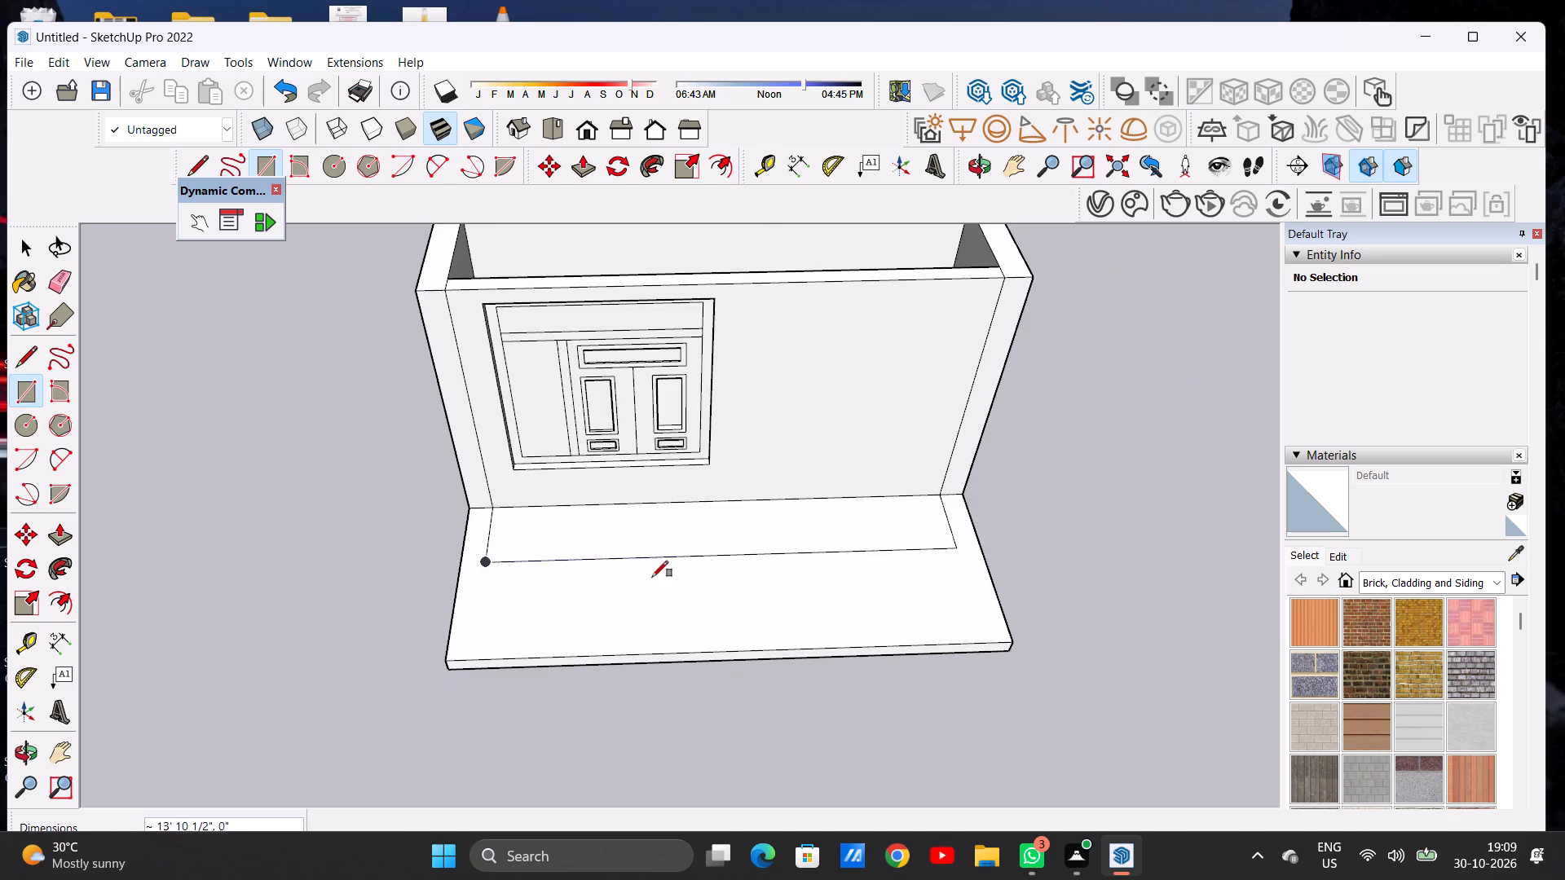
pyautogui.scroll(11, 950, 548)
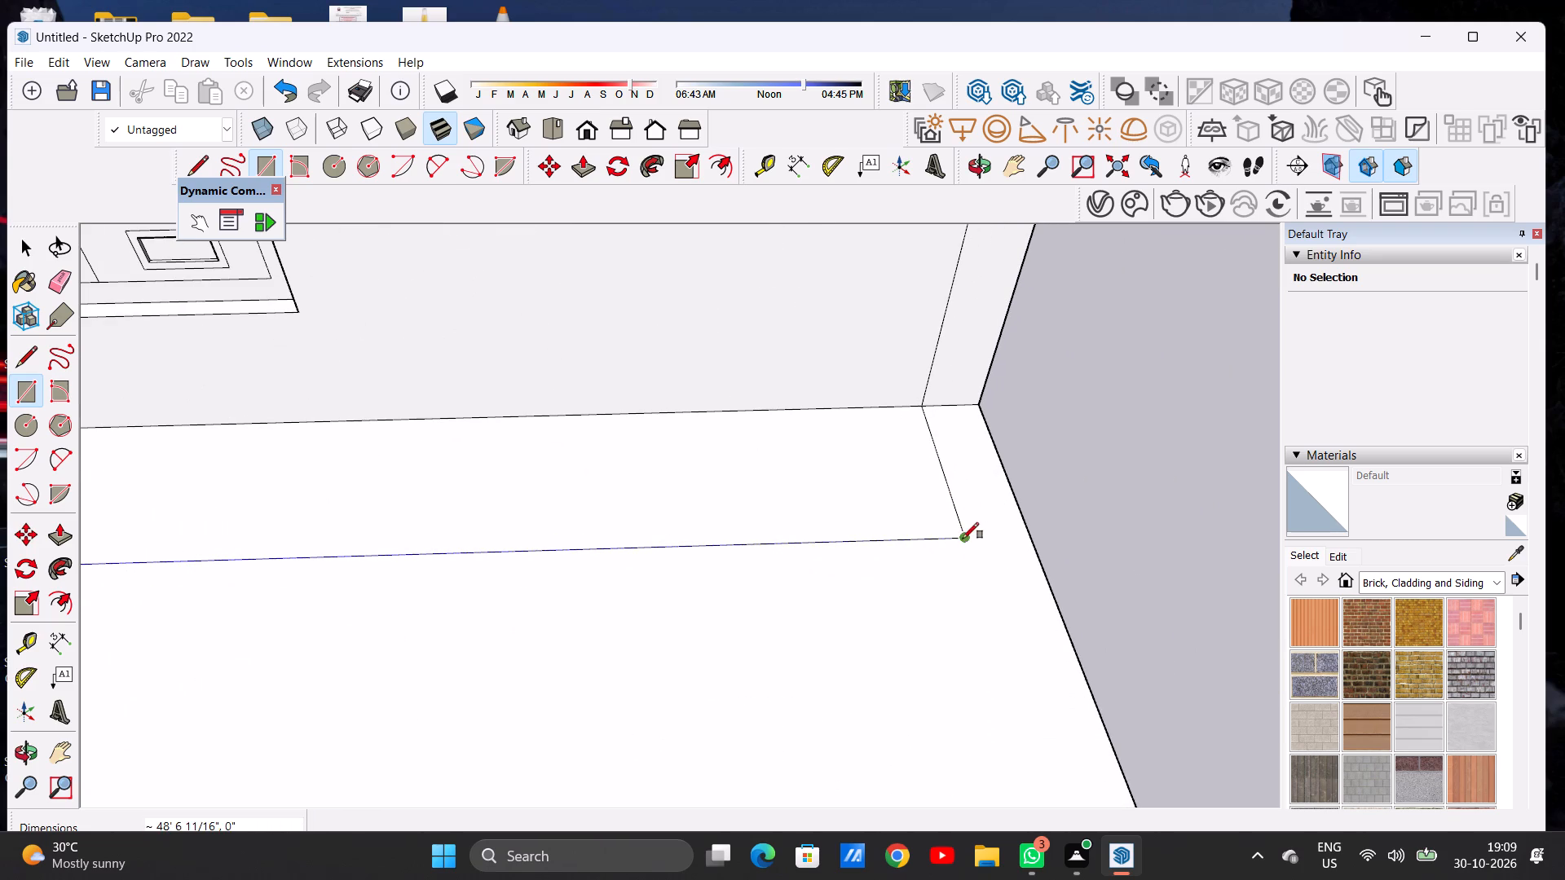
pyautogui.click(967, 536)
pyautogui.scroll(-3, 963, 575)
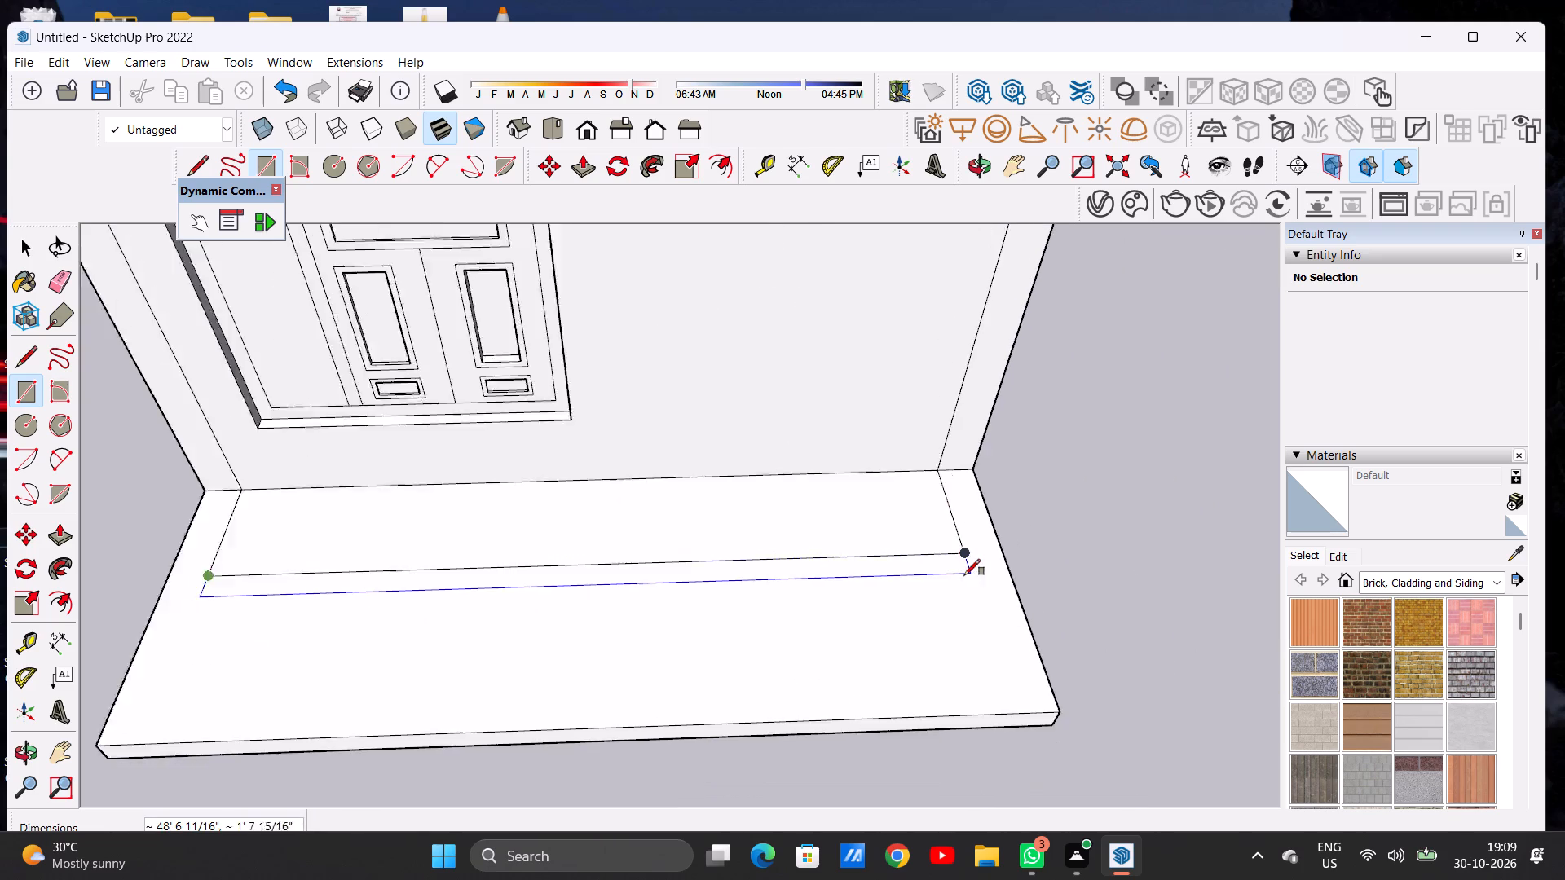
pyautogui.scroll(-14, 964, 575)
pyautogui.scroll(11, 973, 612)
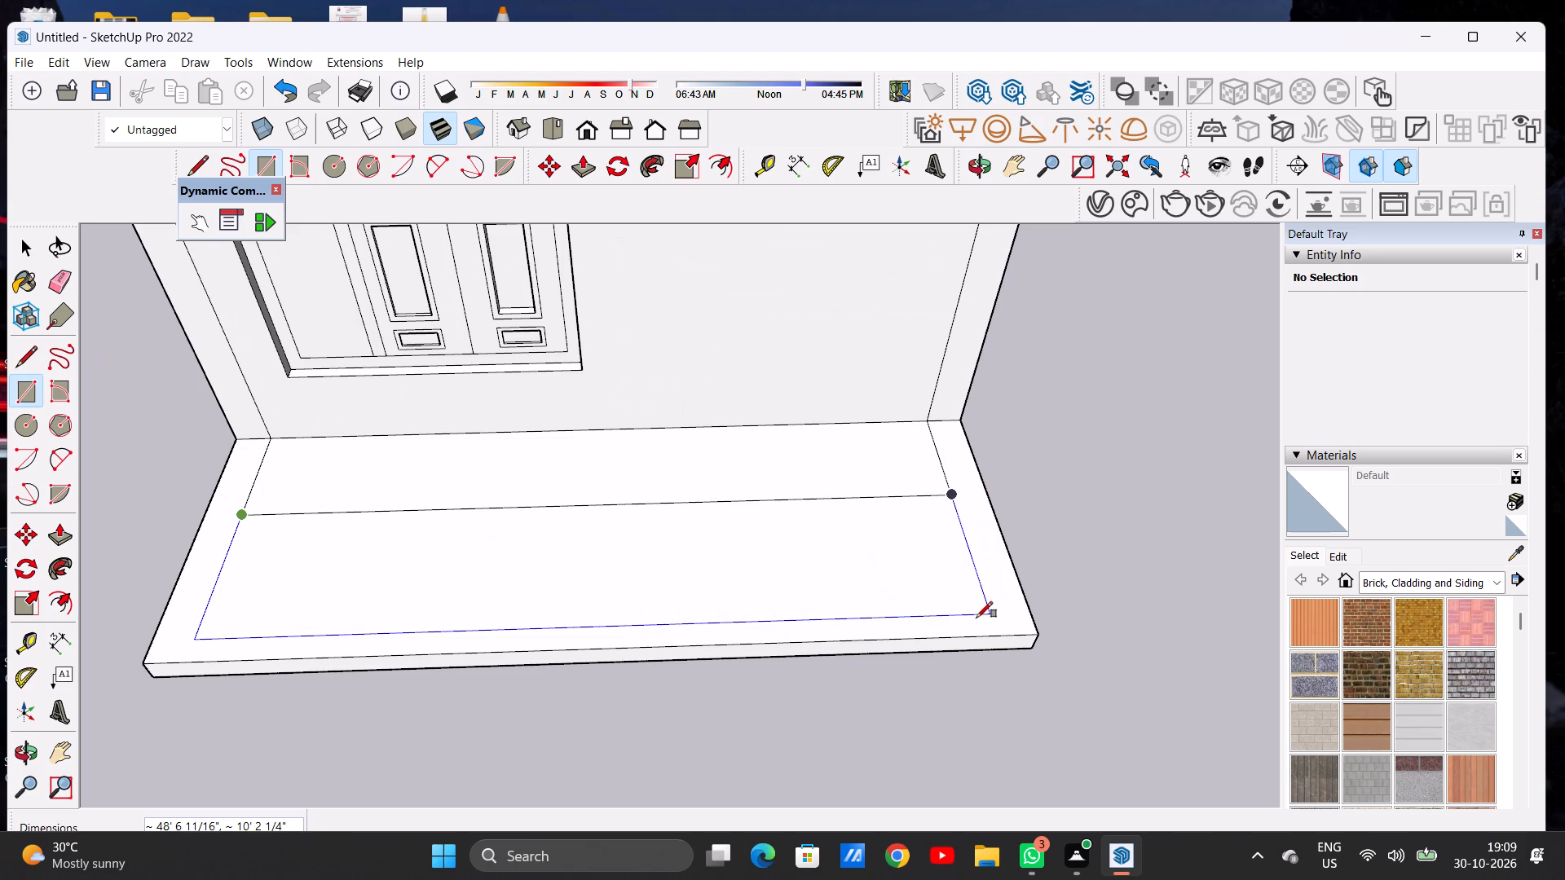
pyautogui.click(976, 616)
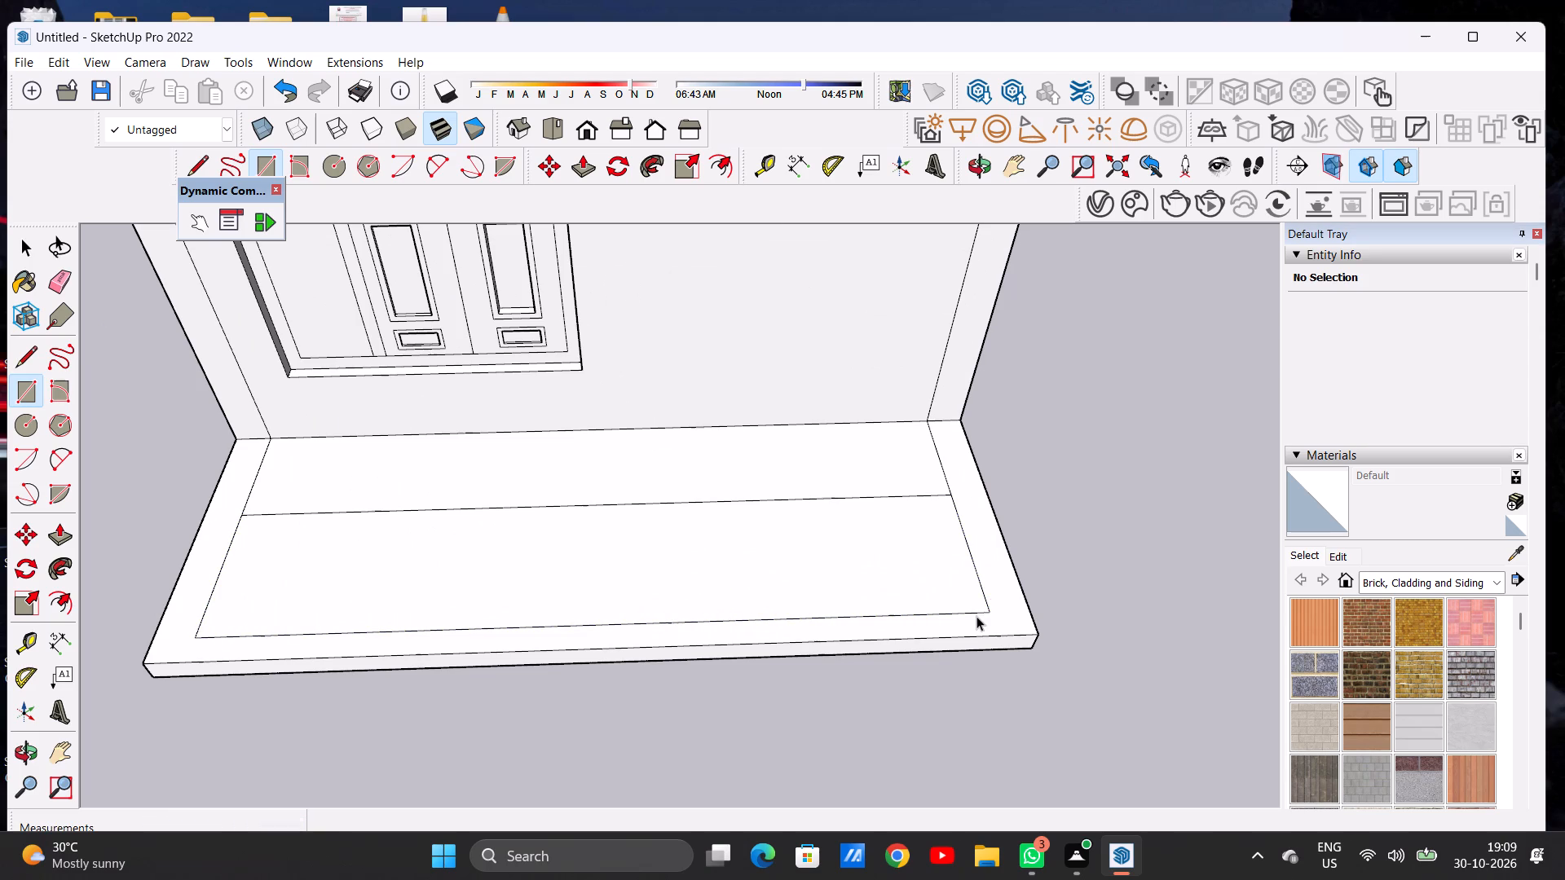
pyautogui.press('space')
# Erase the dividing edge between the old inset outline and the new rectangle on the slab.
pyautogui.write('E')
pyautogui.scroll(5, 734, 482)
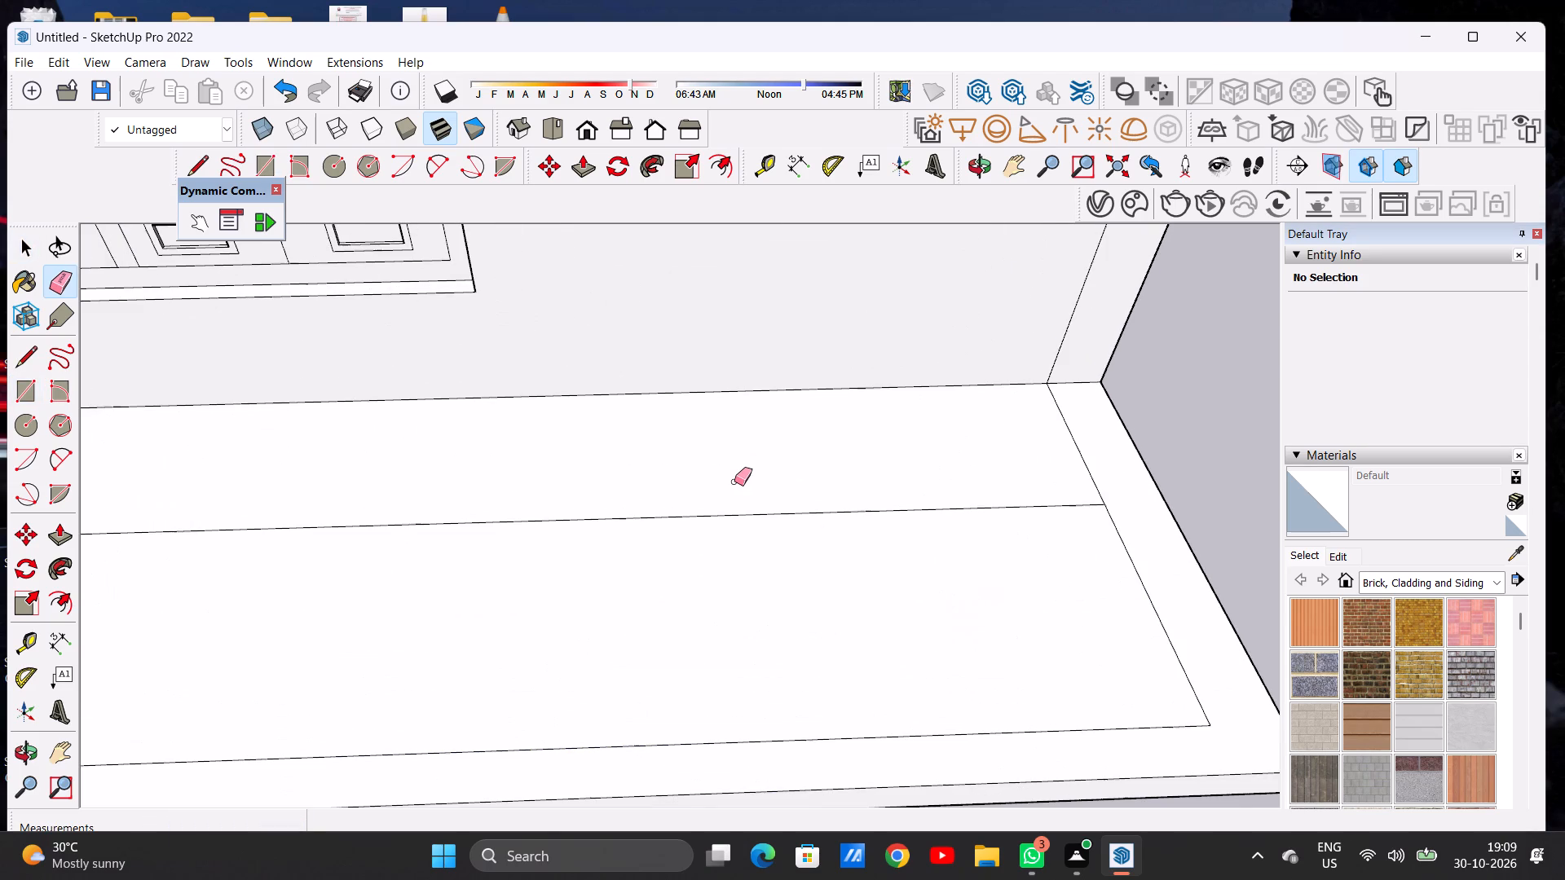
pyautogui.moveTo(738, 486); pyautogui.dragTo(752, 524)
pyautogui.press('space')
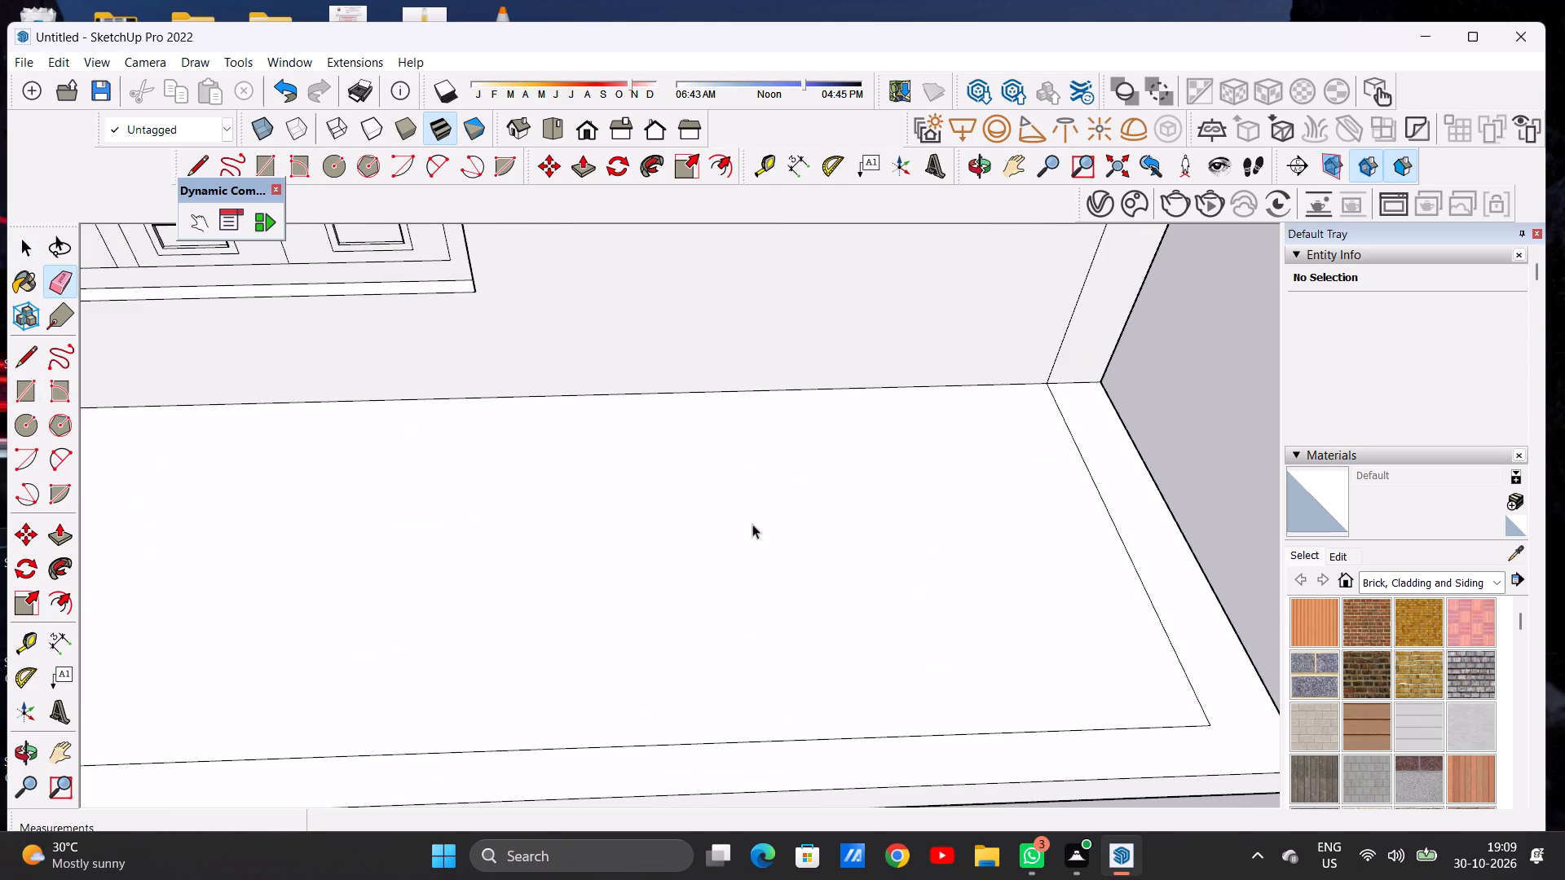
# Examine the front wall, the double door and the enlarged slab from several angles.
pyautogui.scroll(-18, 741, 531)
pyautogui.moveTo(687, 566); pyautogui.dragTo(672, 468, button='middle')
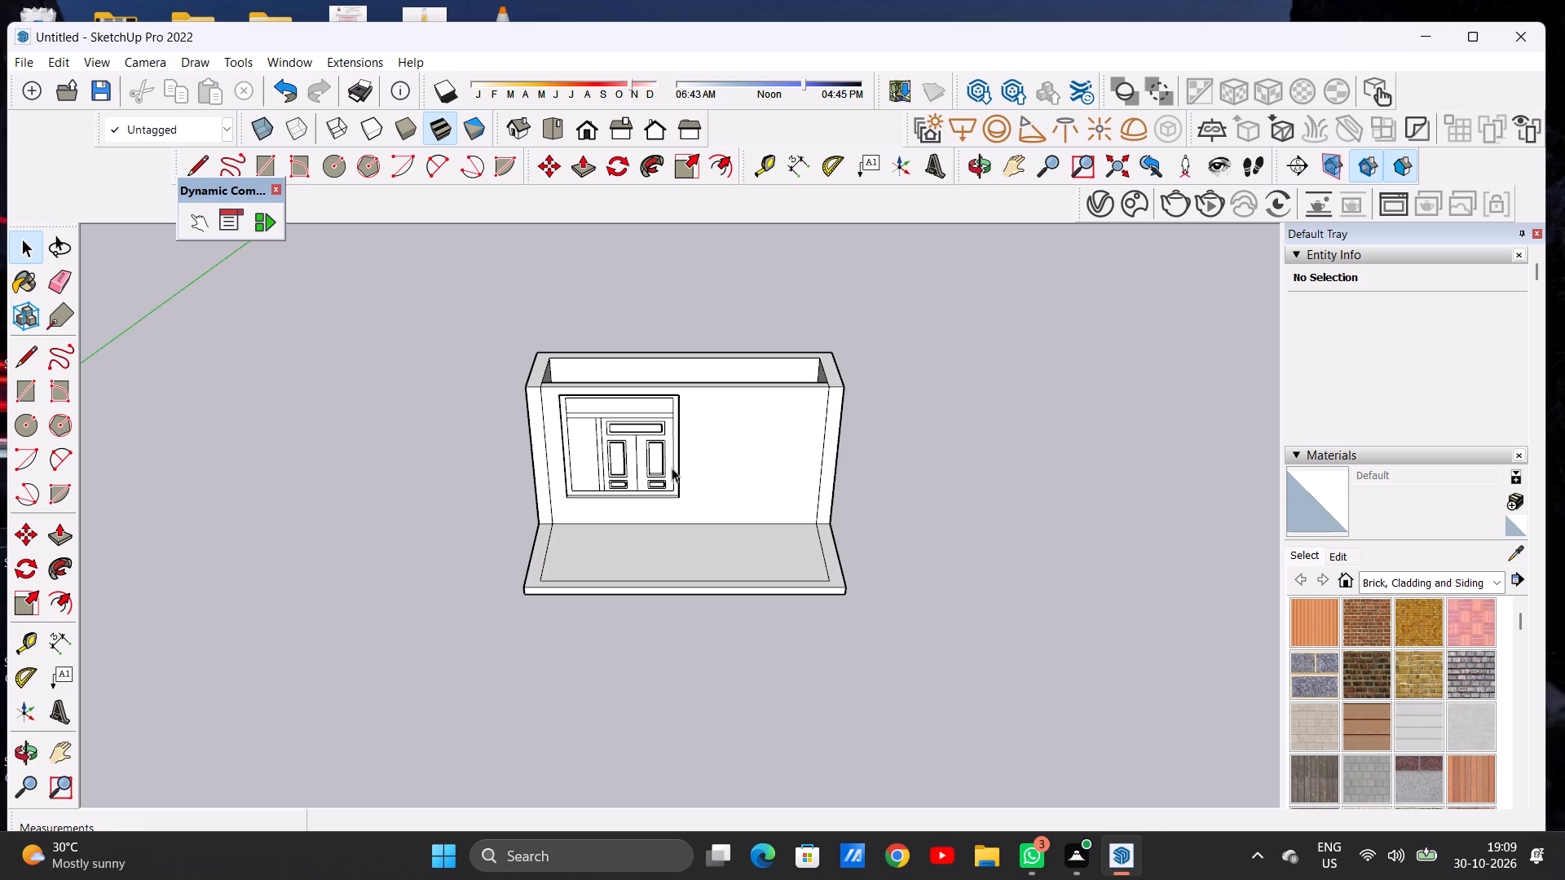
pyautogui.scroll(-3, 672, 468)
pyautogui.scroll(1, 672, 460)
pyautogui.scroll(-1, 672, 460)
pyautogui.scroll(3, 672, 460)
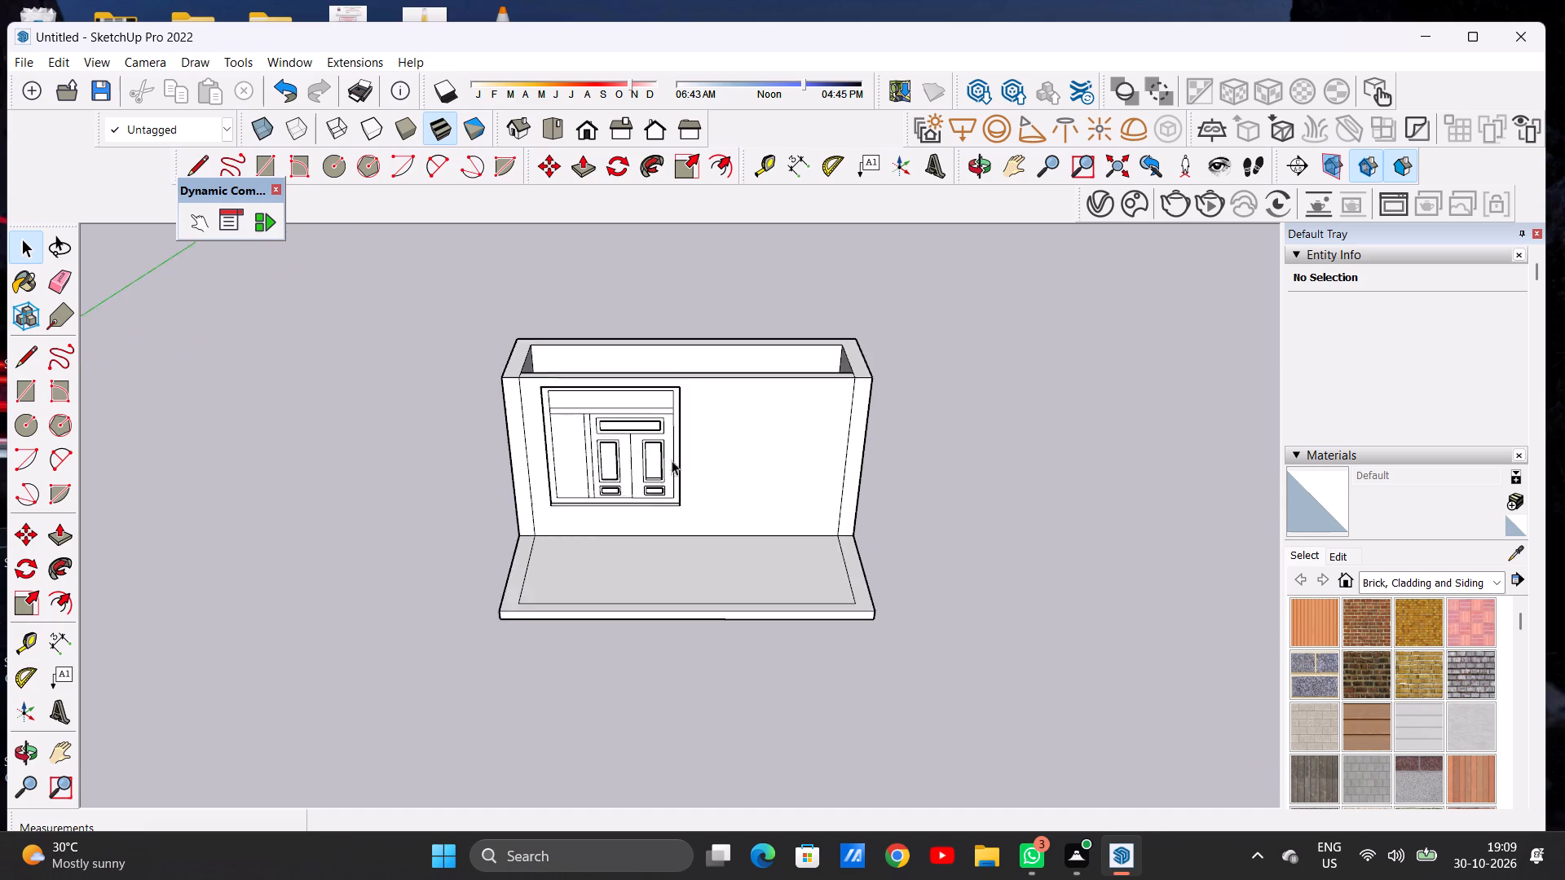
pyautogui.scroll(16, 672, 460)
pyautogui.moveTo(610, 495); pyautogui.dragTo(611, 421, button='middle')
pyautogui.scroll(-9, 606, 464)
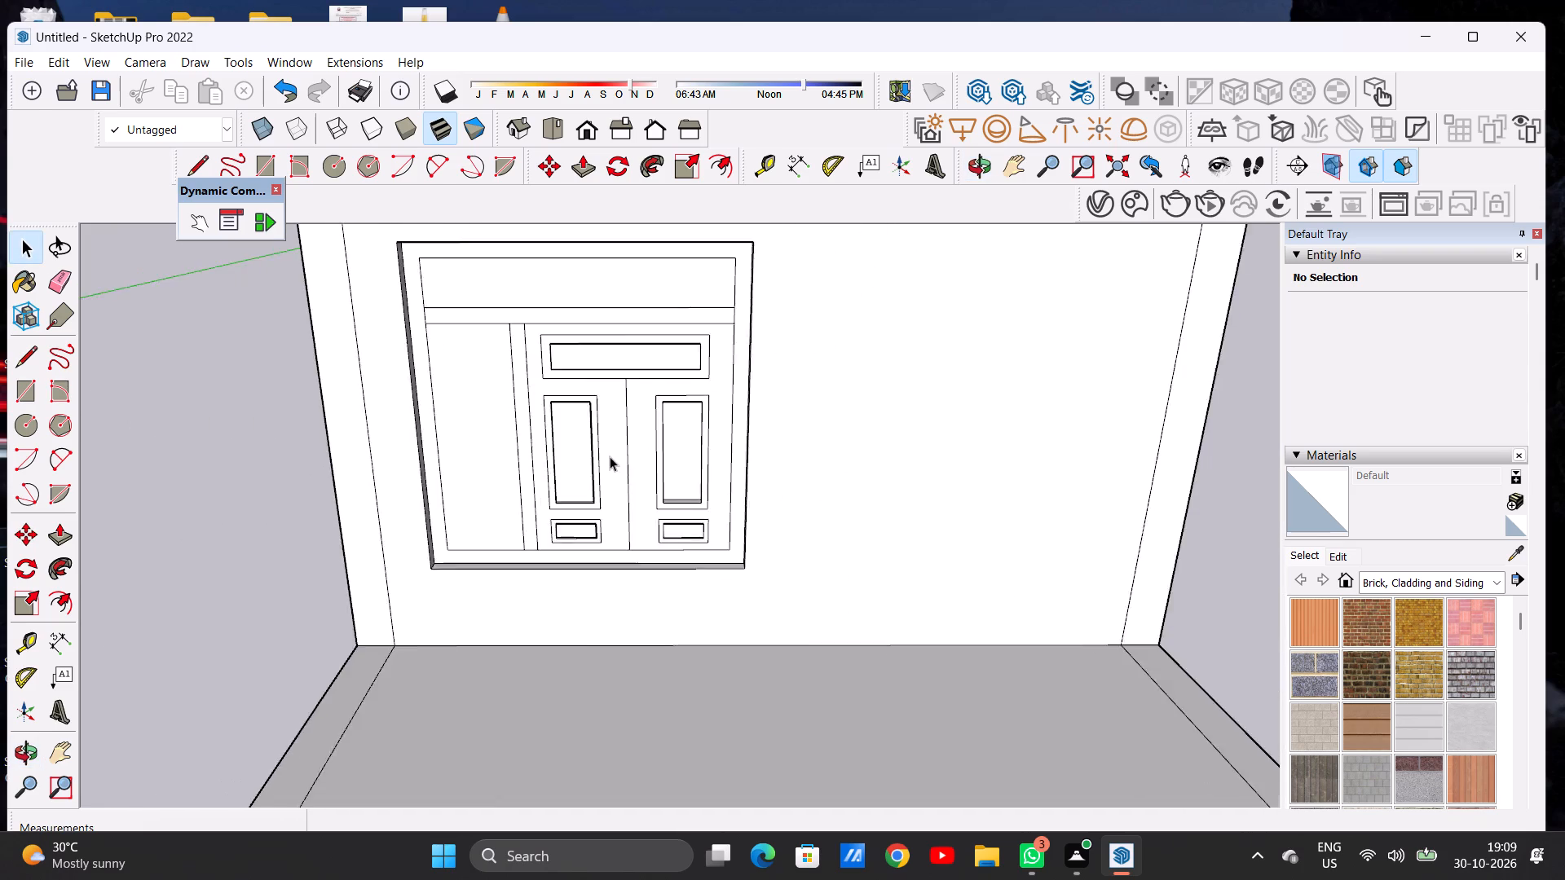
pyautogui.scroll(-5, 610, 456)
pyautogui.moveTo(617, 549); pyautogui.dragTo(608, 504, button='middle')
pyautogui.scroll(-1, 593, 561)
pyautogui.scroll(7, 593, 561)
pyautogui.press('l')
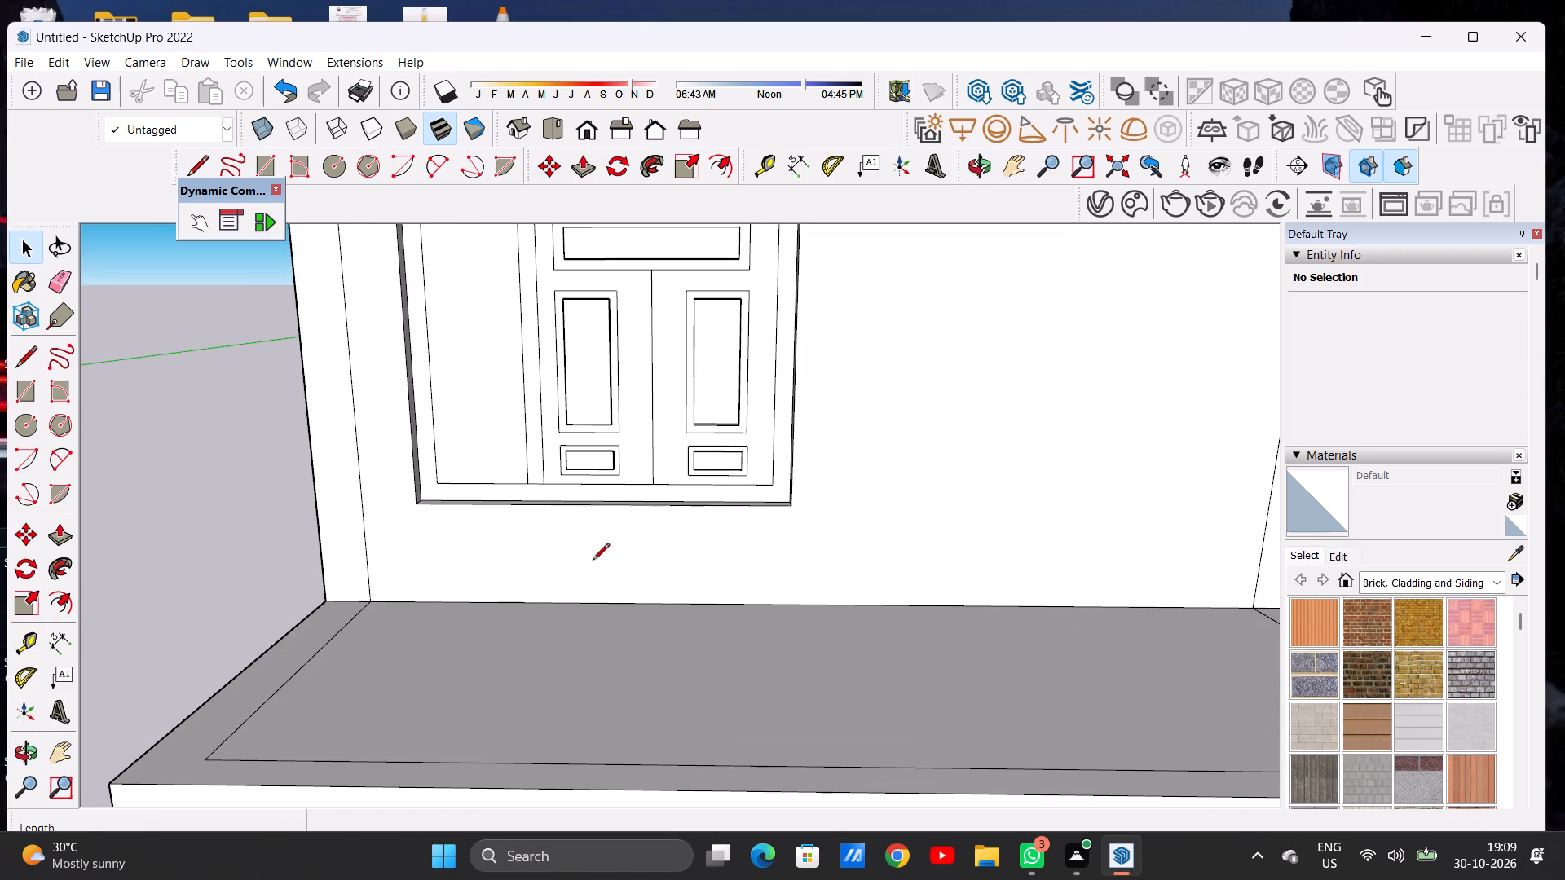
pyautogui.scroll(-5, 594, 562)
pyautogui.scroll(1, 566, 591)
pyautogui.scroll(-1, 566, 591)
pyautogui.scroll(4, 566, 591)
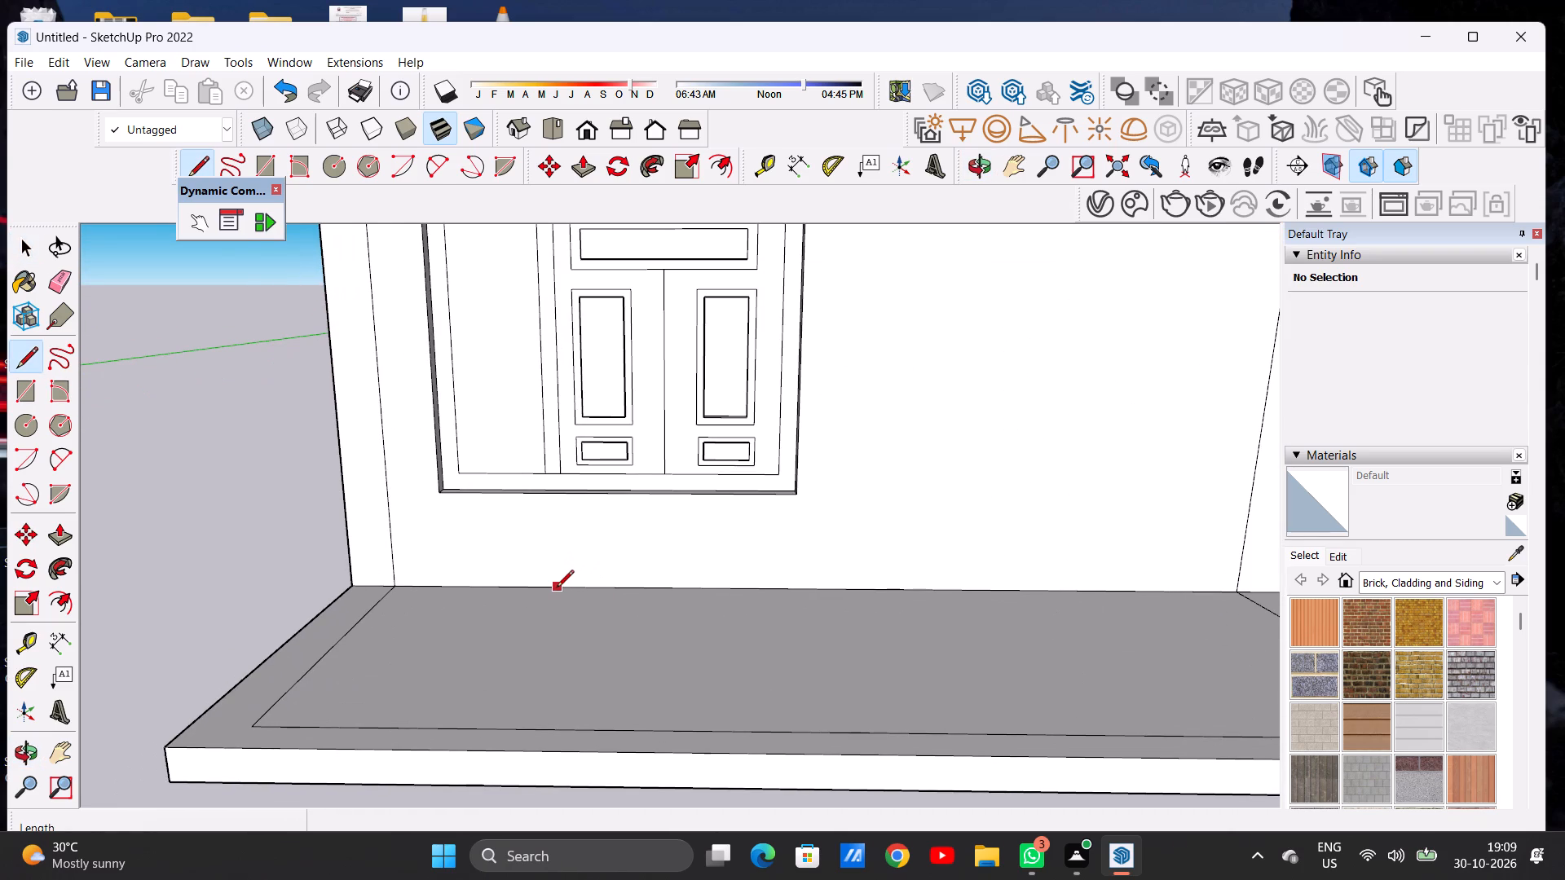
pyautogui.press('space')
# Draw a horizontal line about 2' 6 3/16" long across the lower part of the front wall's left corner strip.
pyautogui.scroll(-13, 565, 583)
pyautogui.moveTo(558, 565); pyautogui.dragTo(544, 650, button='middle')
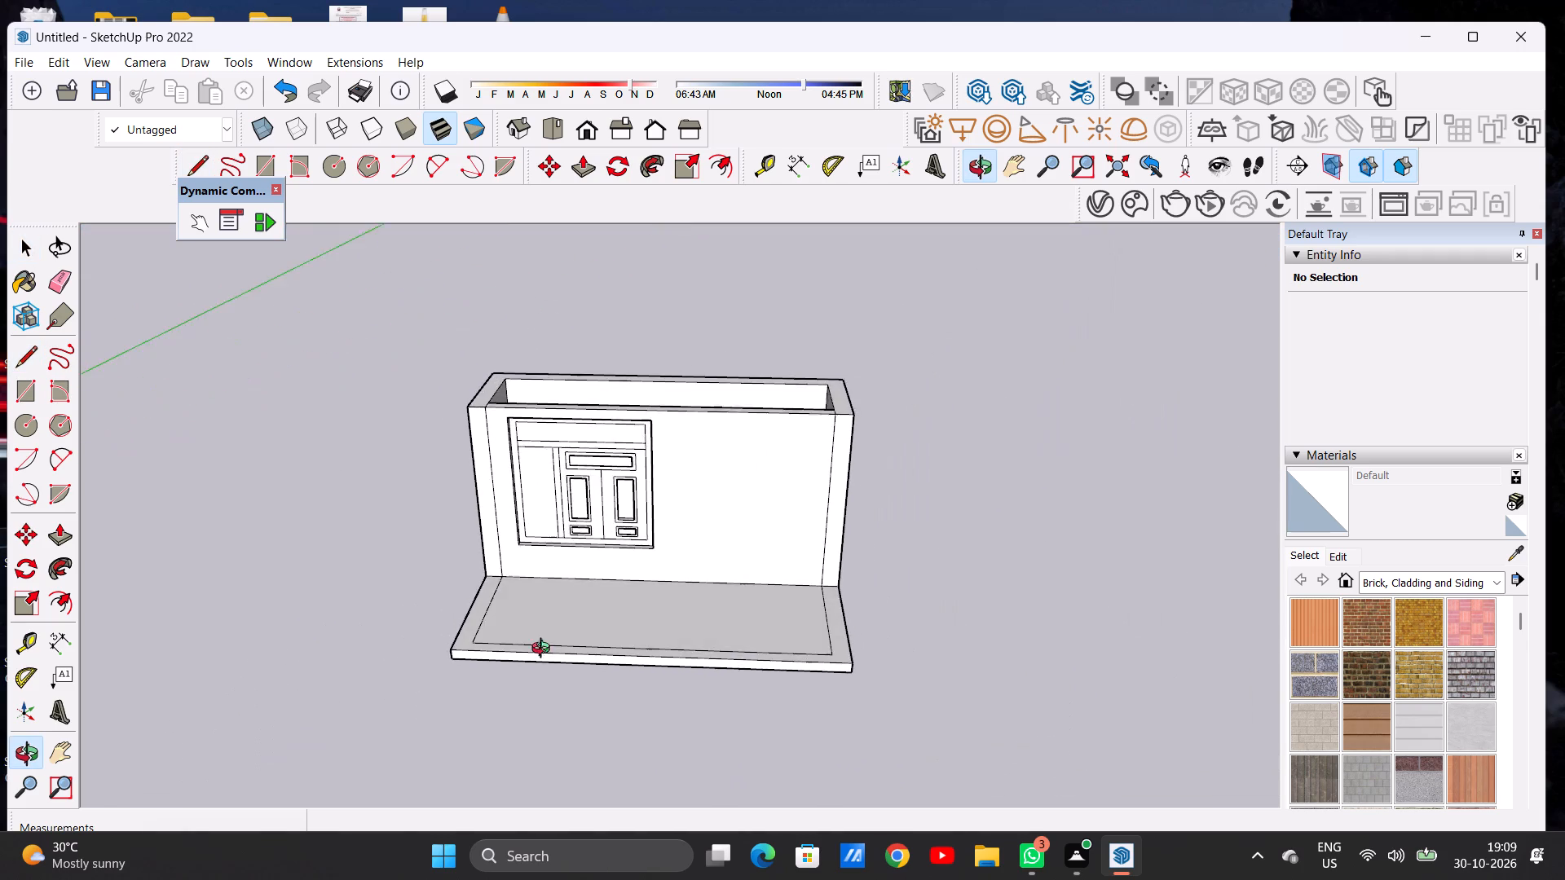
pyautogui.moveTo(544, 650); pyautogui.dragTo(533, 676, button='middle')
pyautogui.scroll(7, 487, 596)
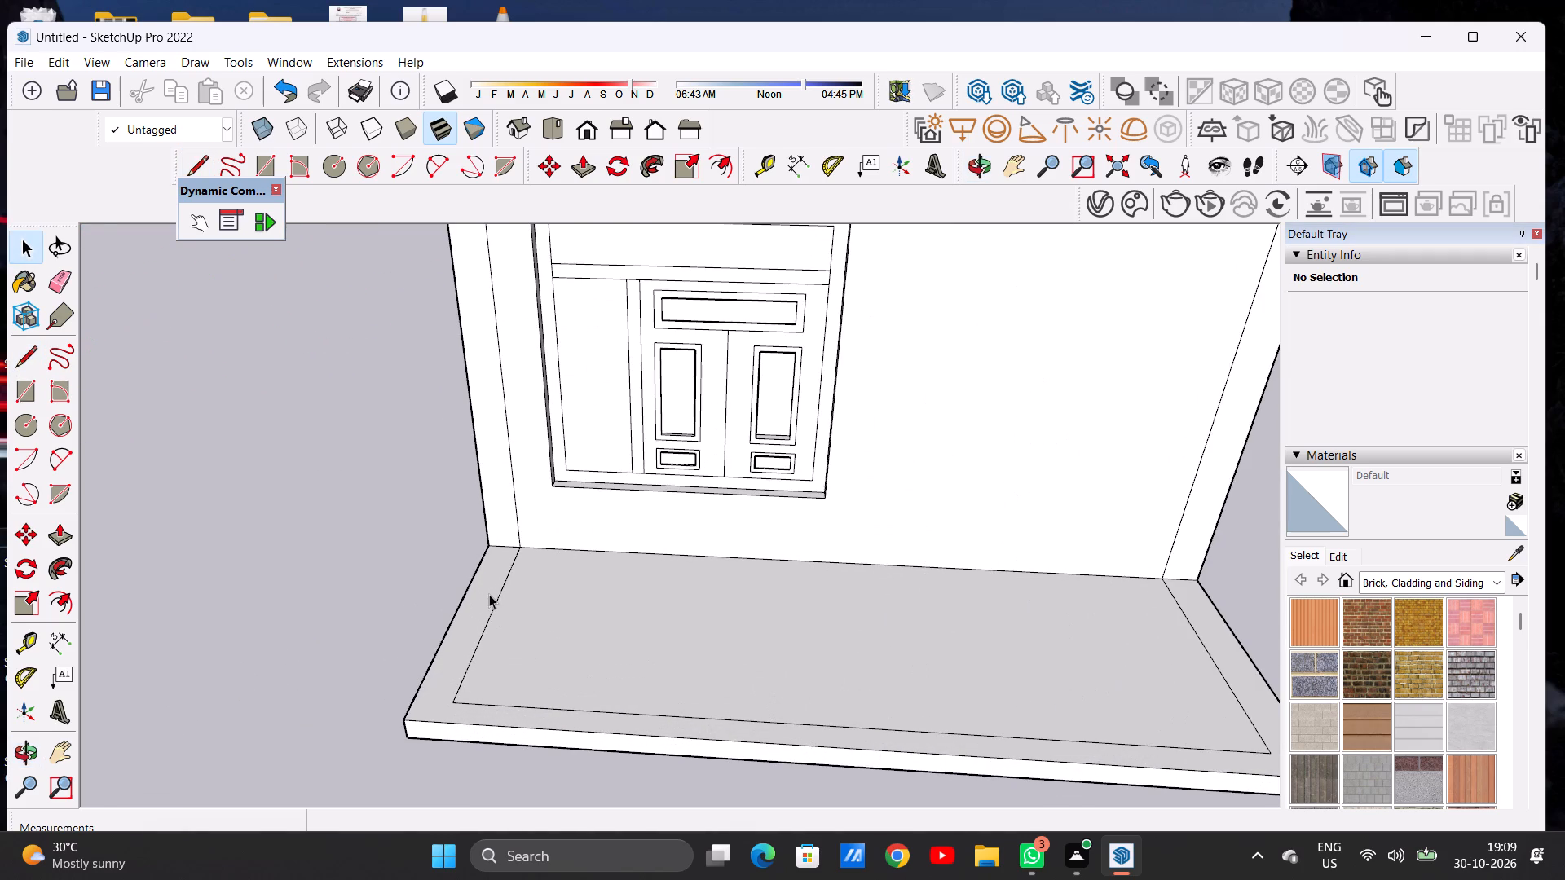
pyautogui.scroll(-6, 524, 568)
pyautogui.moveTo(519, 554); pyautogui.dragTo(536, 605, button='middle')
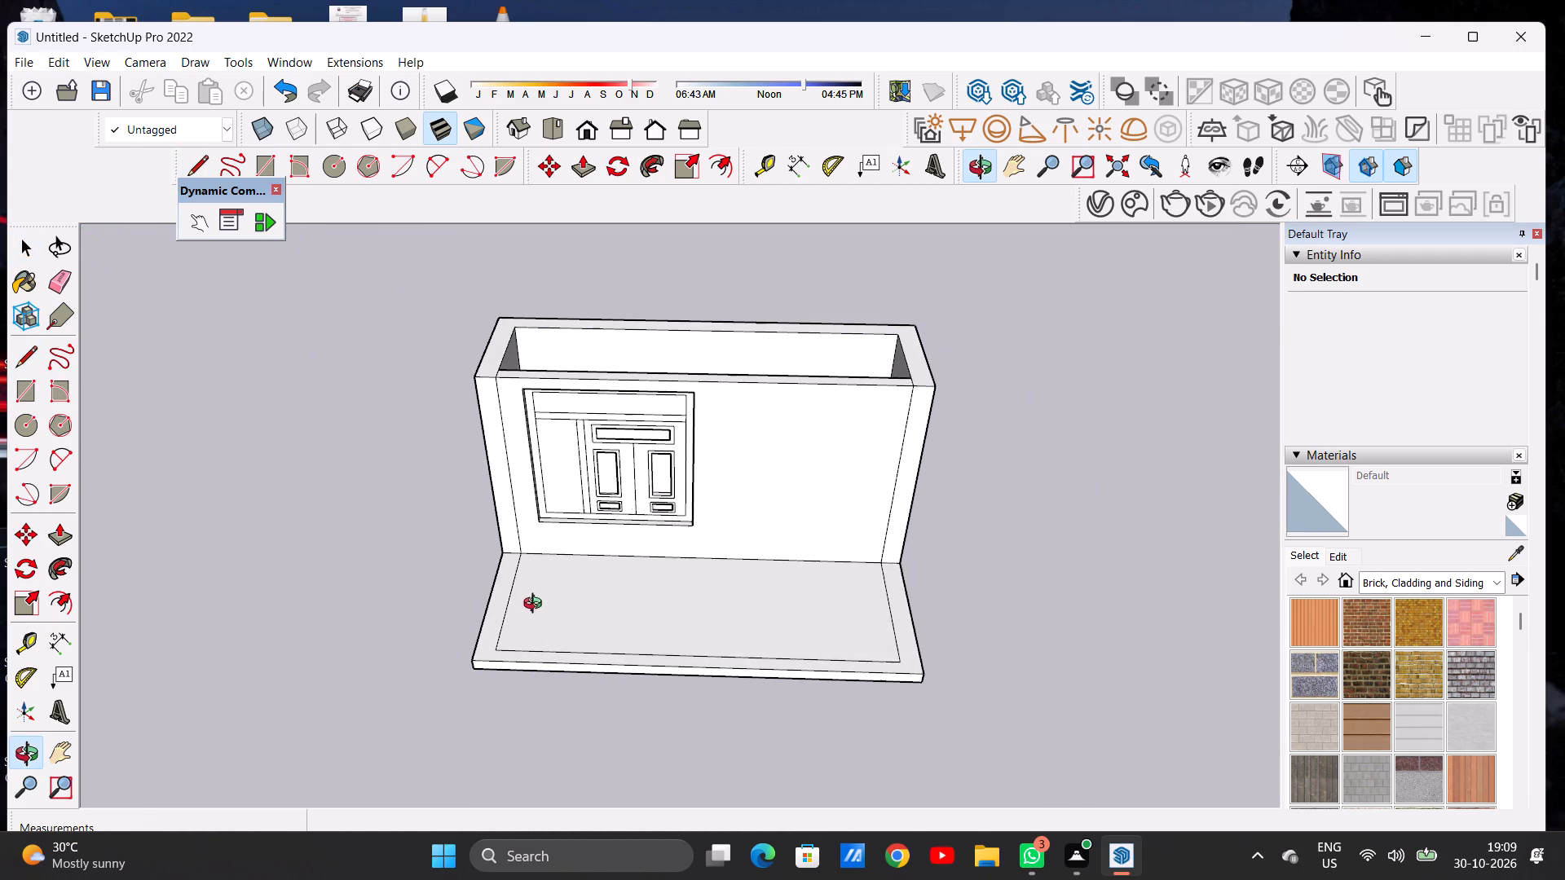
pyautogui.moveTo(536, 605); pyautogui.dragTo(536, 606, button='middle')
pyautogui.scroll(7, 519, 581)
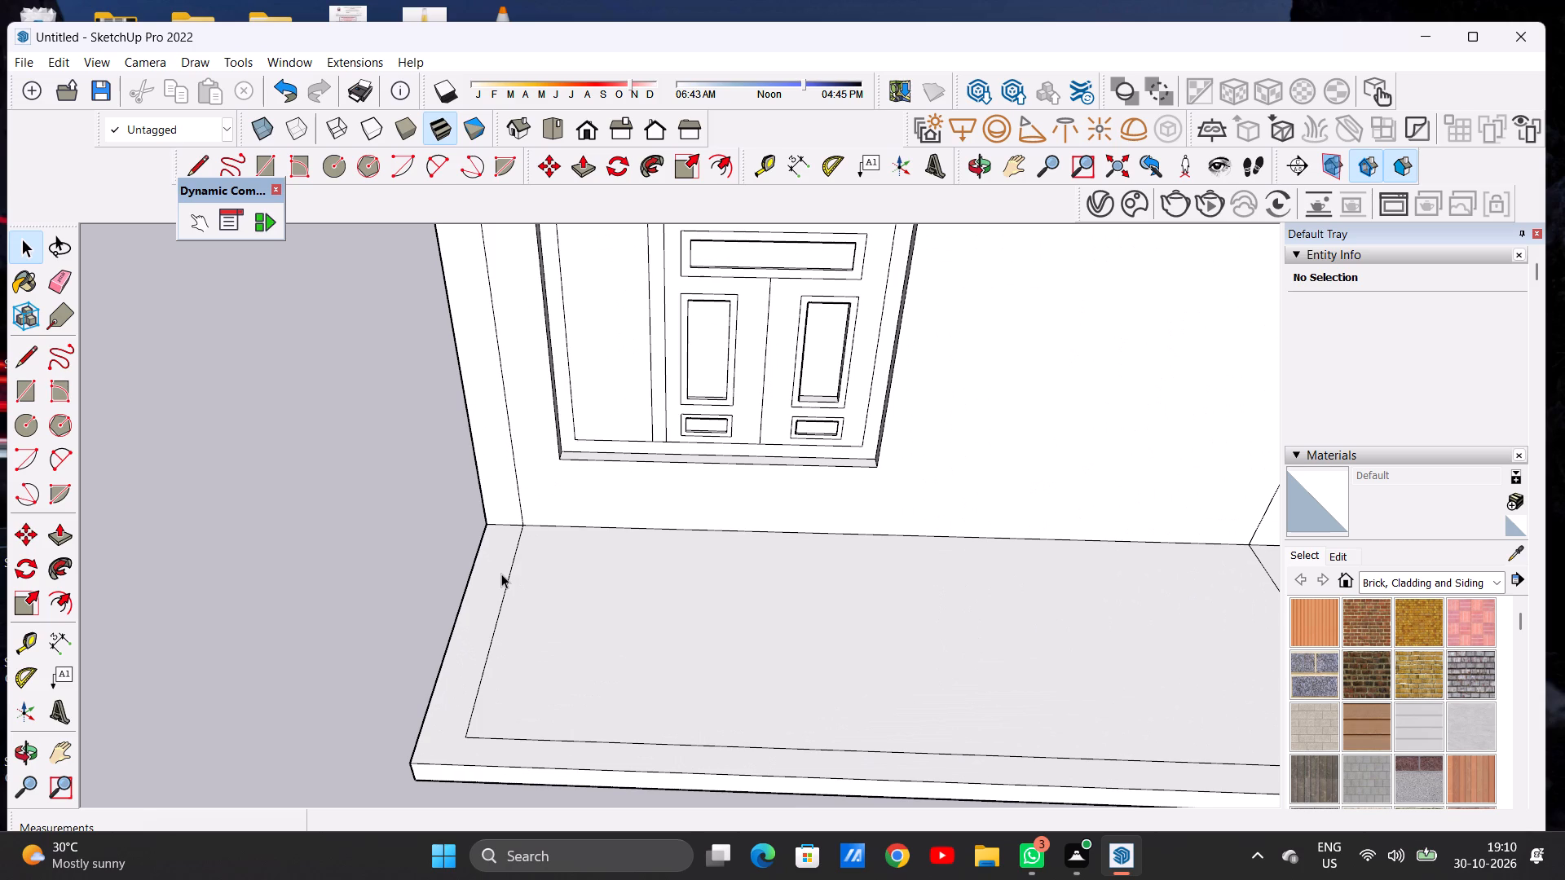
pyautogui.press('l')
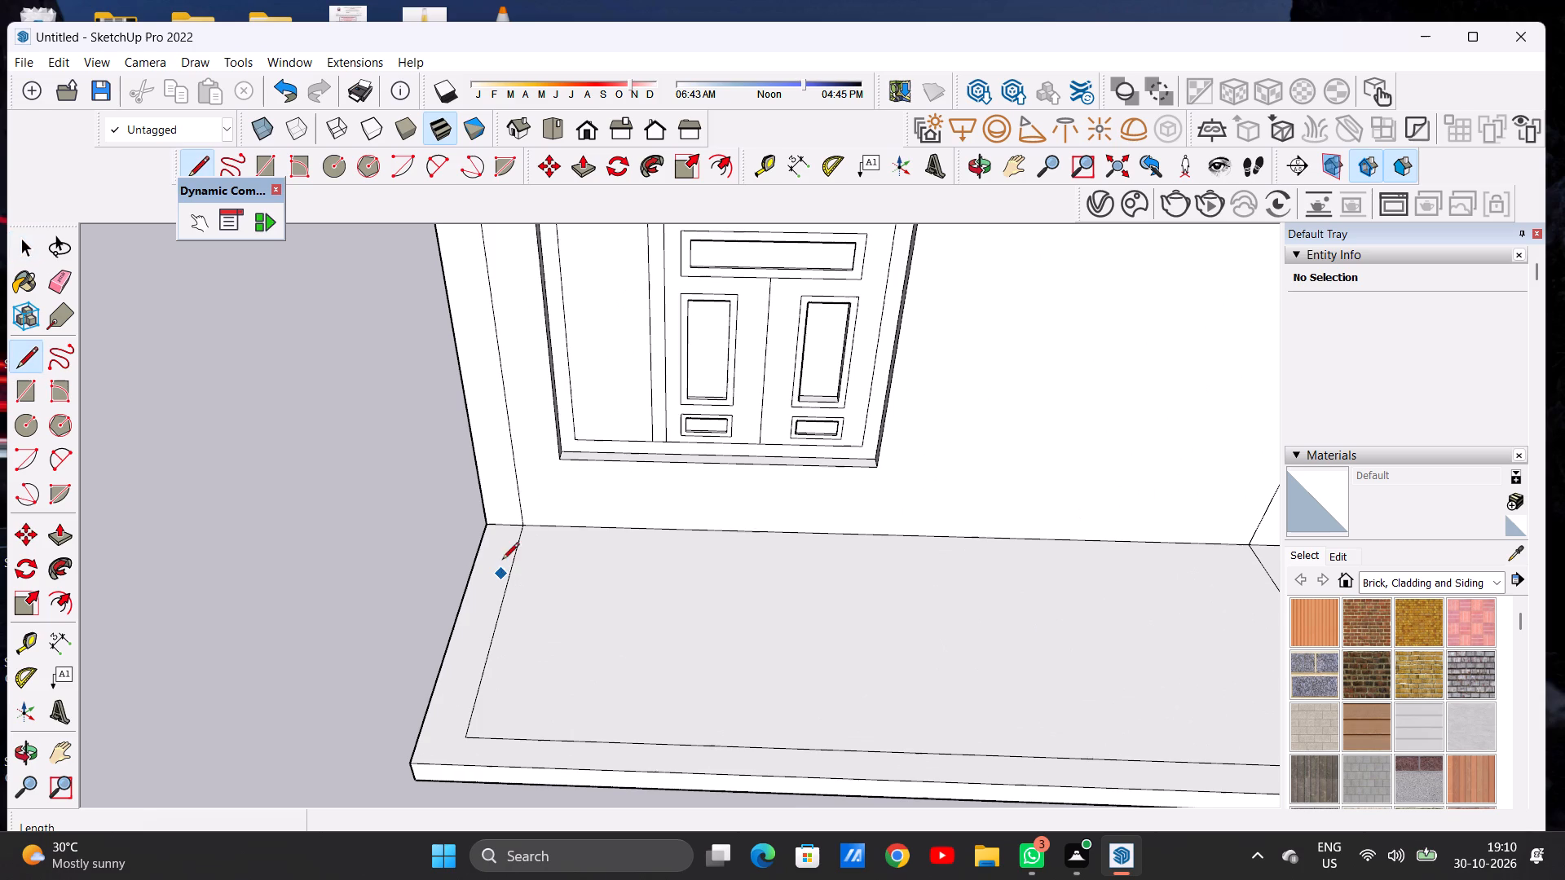
pyautogui.scroll(4, 502, 561)
pyautogui.press('space')
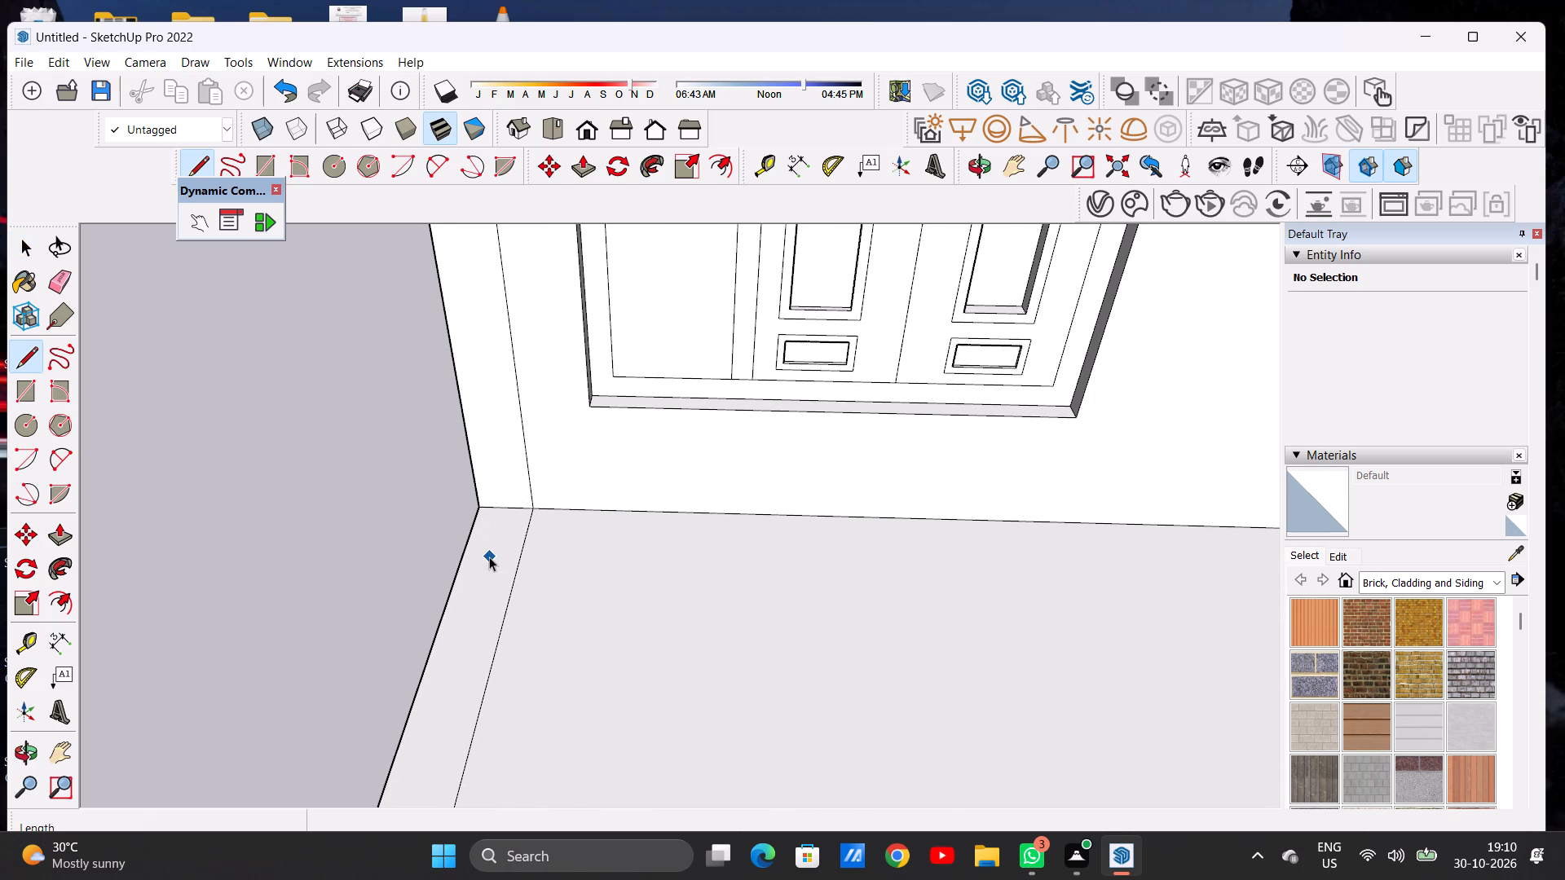
pyautogui.press('l')
pyautogui.scroll(-7, 492, 589)
pyautogui.moveTo(509, 585); pyautogui.dragTo(540, 475, button='middle')
pyautogui.scroll(4, 520, 562)
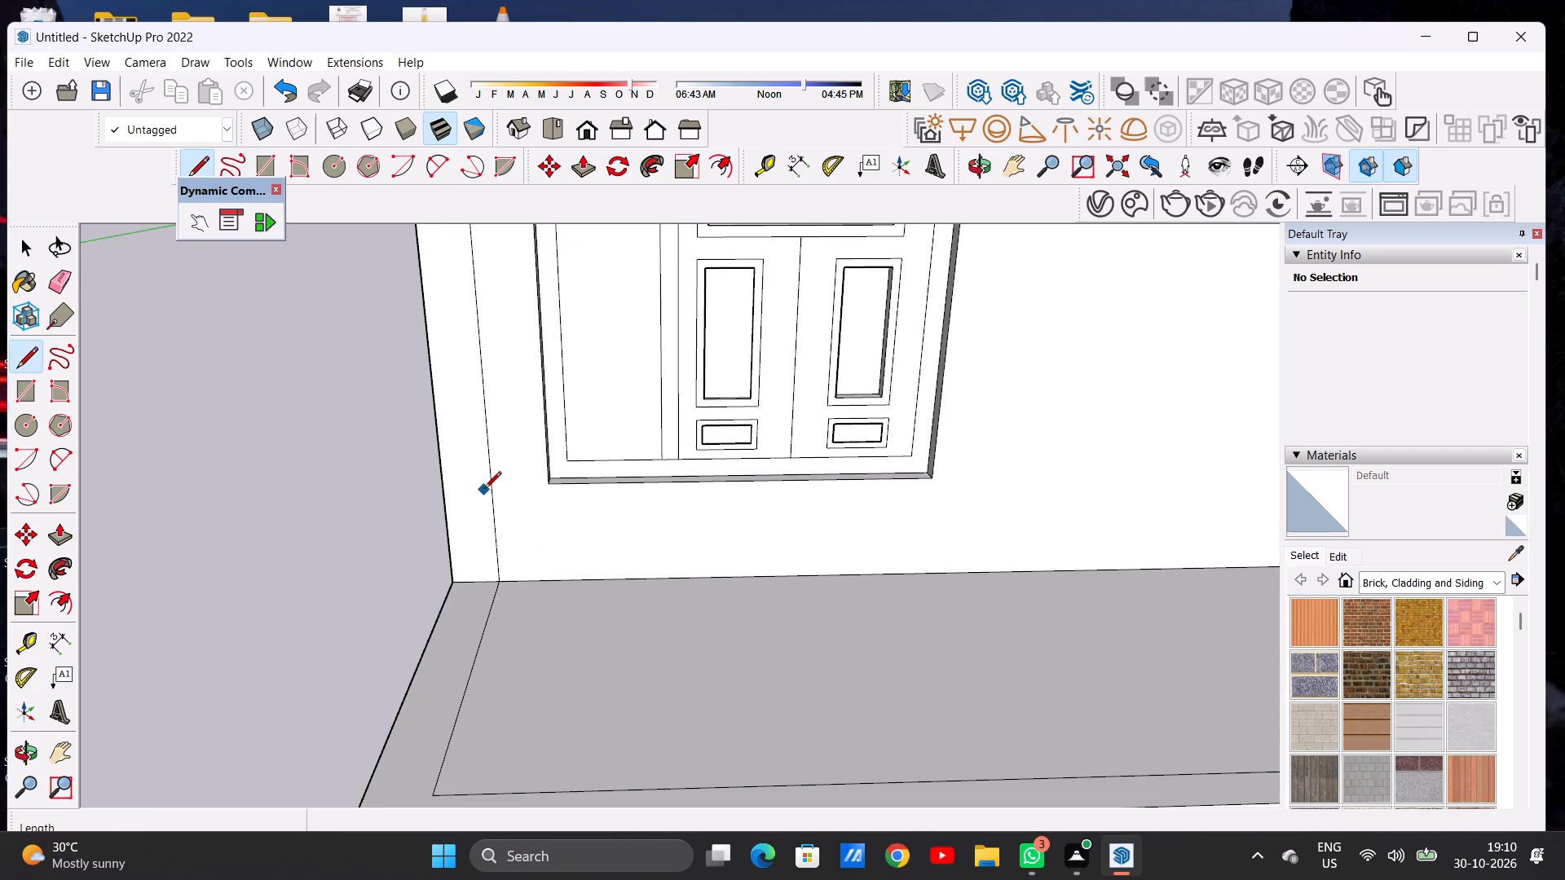
pyautogui.click(440, 453)
pyautogui.click(487, 447)
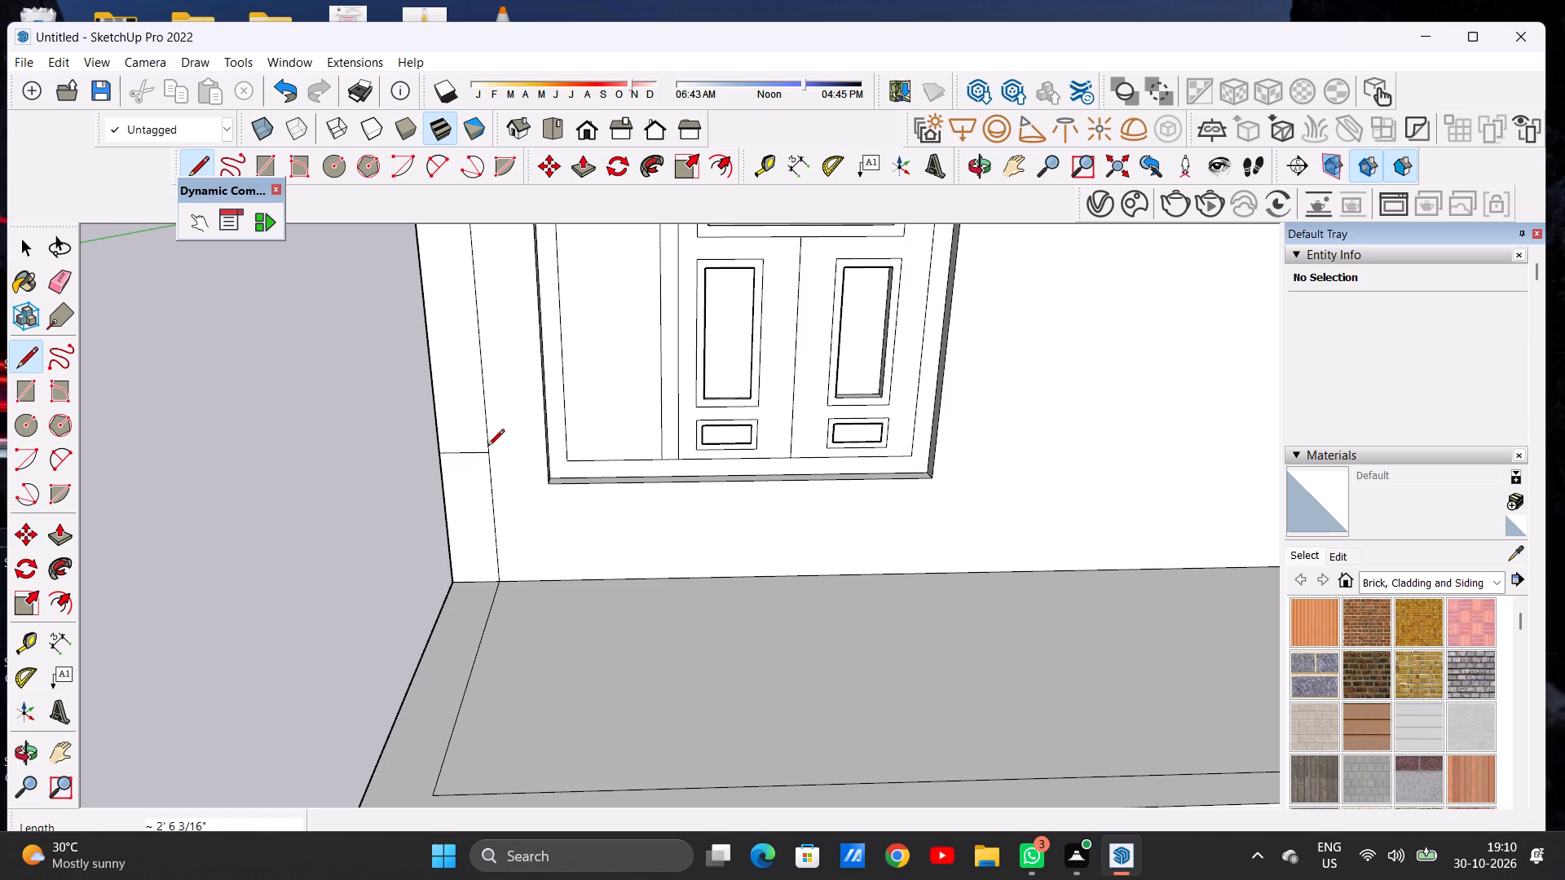
# Push/pull the lower part of the front wall's left corner strip outward about 7' 10" over the slab.
pyautogui.press('space')
pyautogui.press('p')
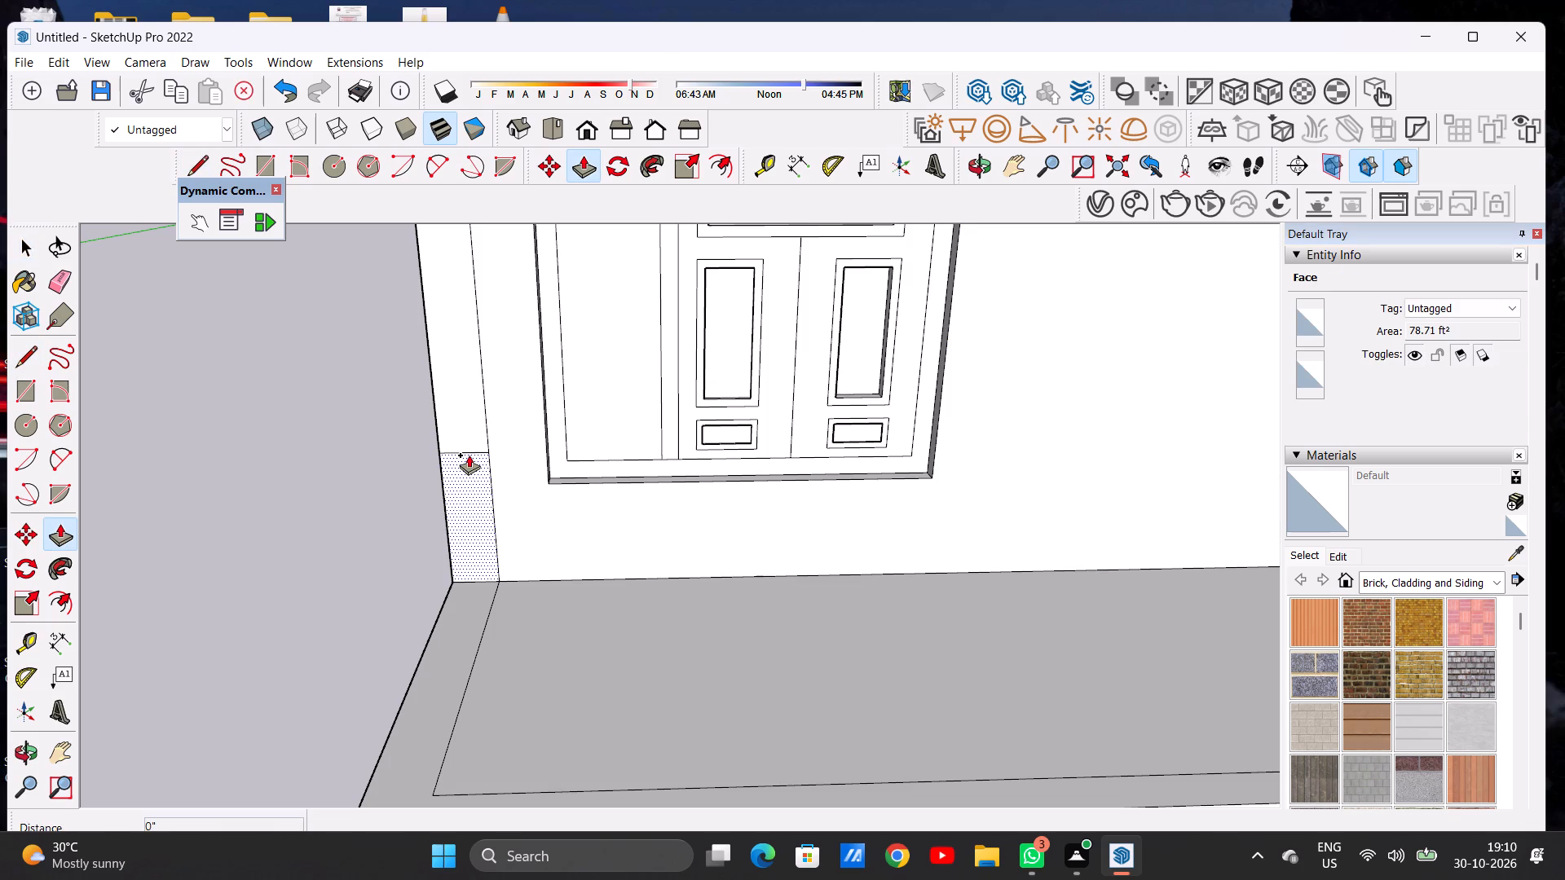
pyautogui.click(477, 456)
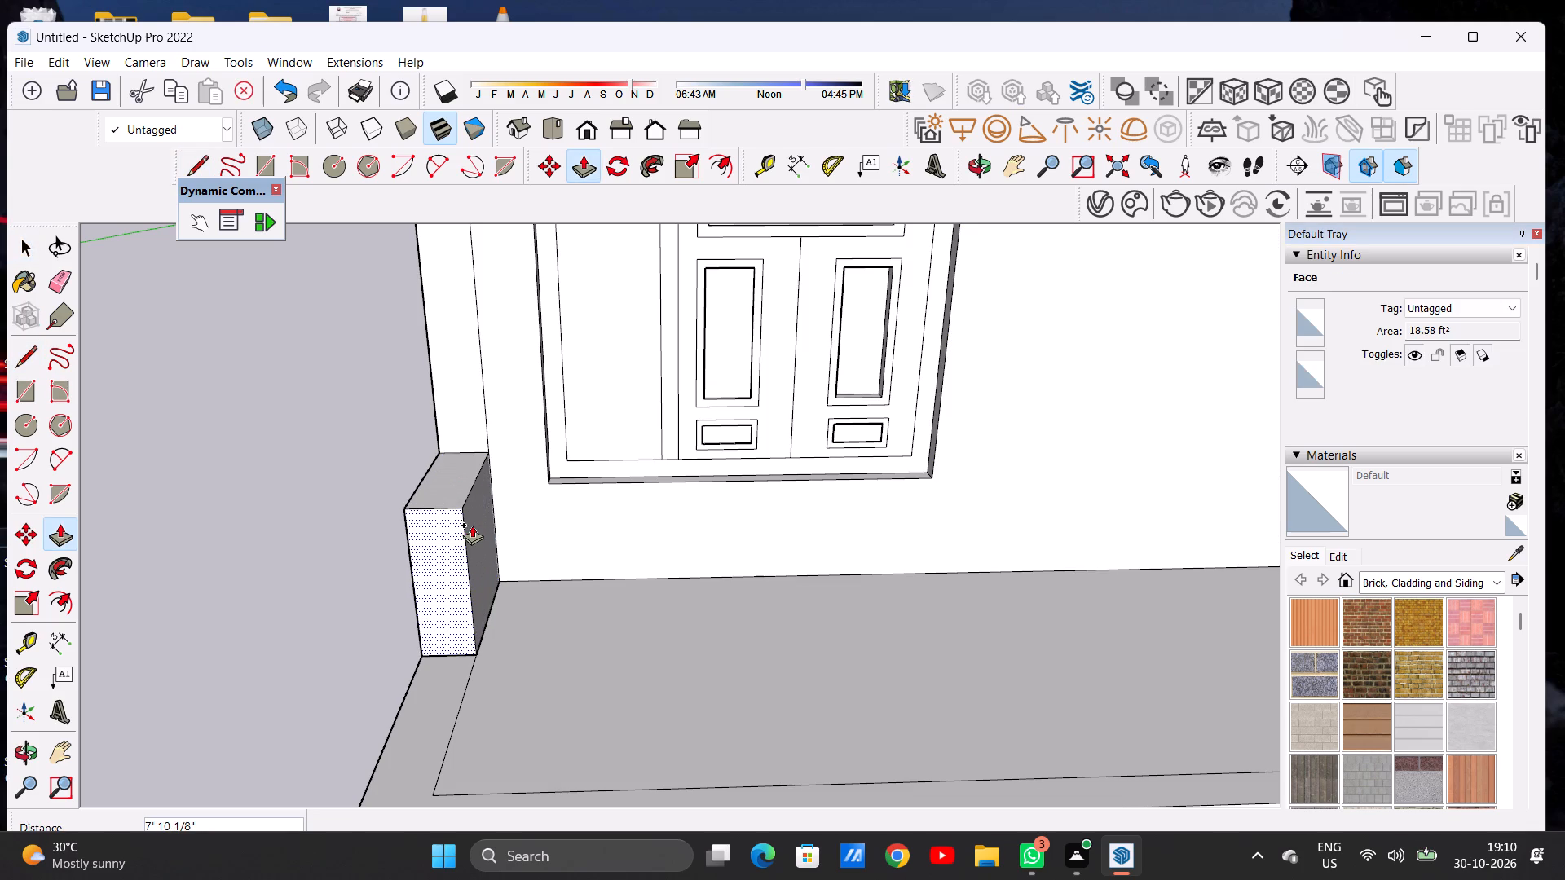
pyautogui.click(472, 525)
pyautogui.press('space')
# Draw a rectangle of lines about 3' 7 5/16" by 1' 8 15/16" on the slab, against the low block's inner side at its front corner.
pyautogui.scroll(-3, 507, 548)
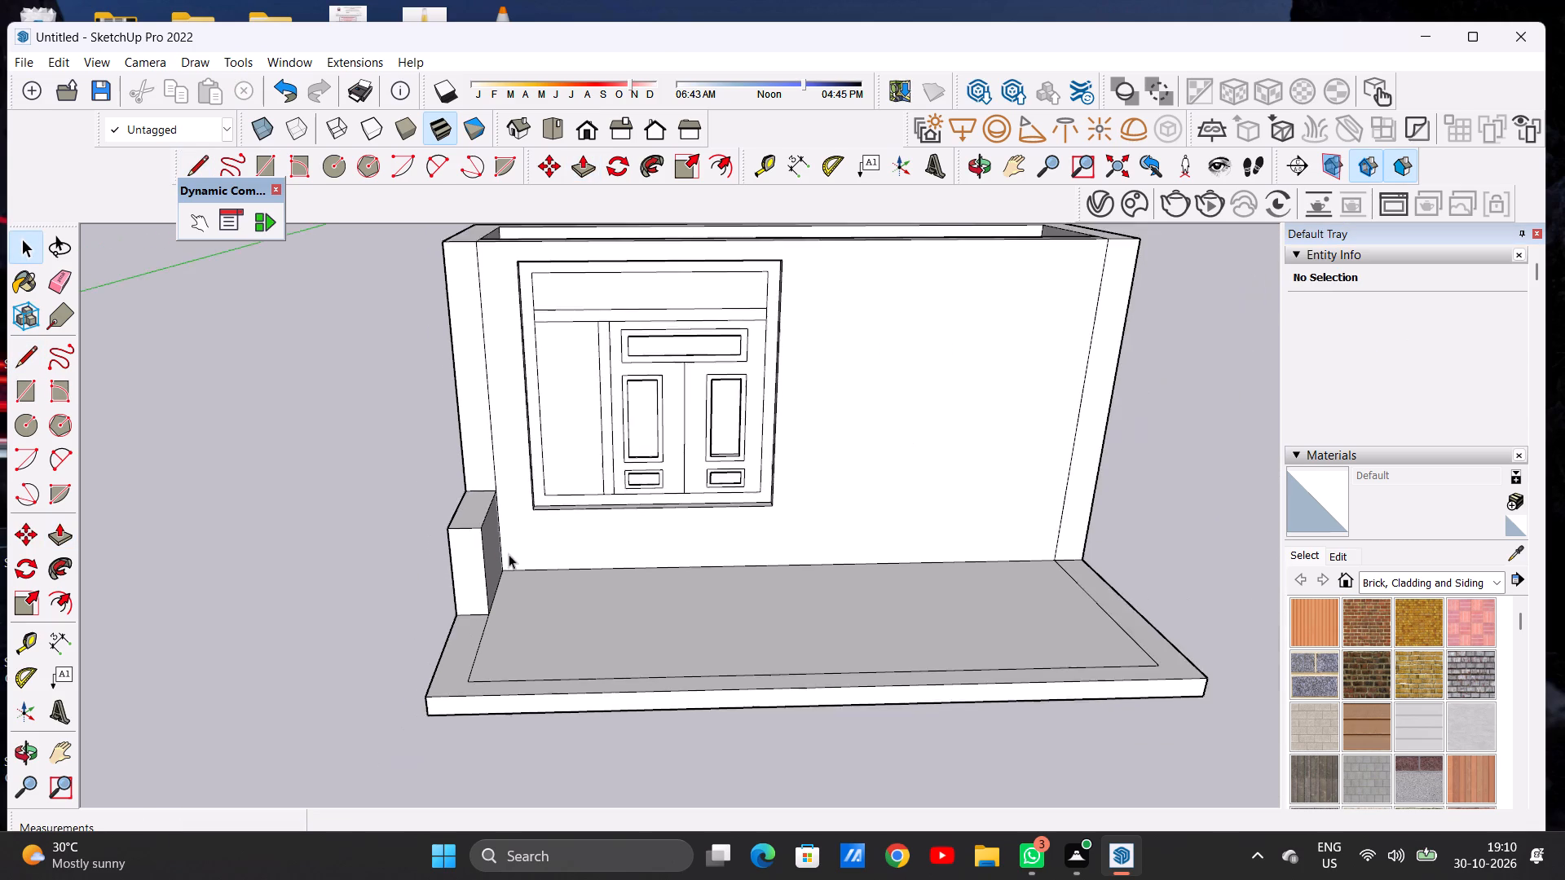
pyautogui.scroll(-7, 509, 554)
pyautogui.moveTo(549, 592); pyautogui.dragTo(552, 554, button='middle')
pyautogui.scroll(3, 567, 572)
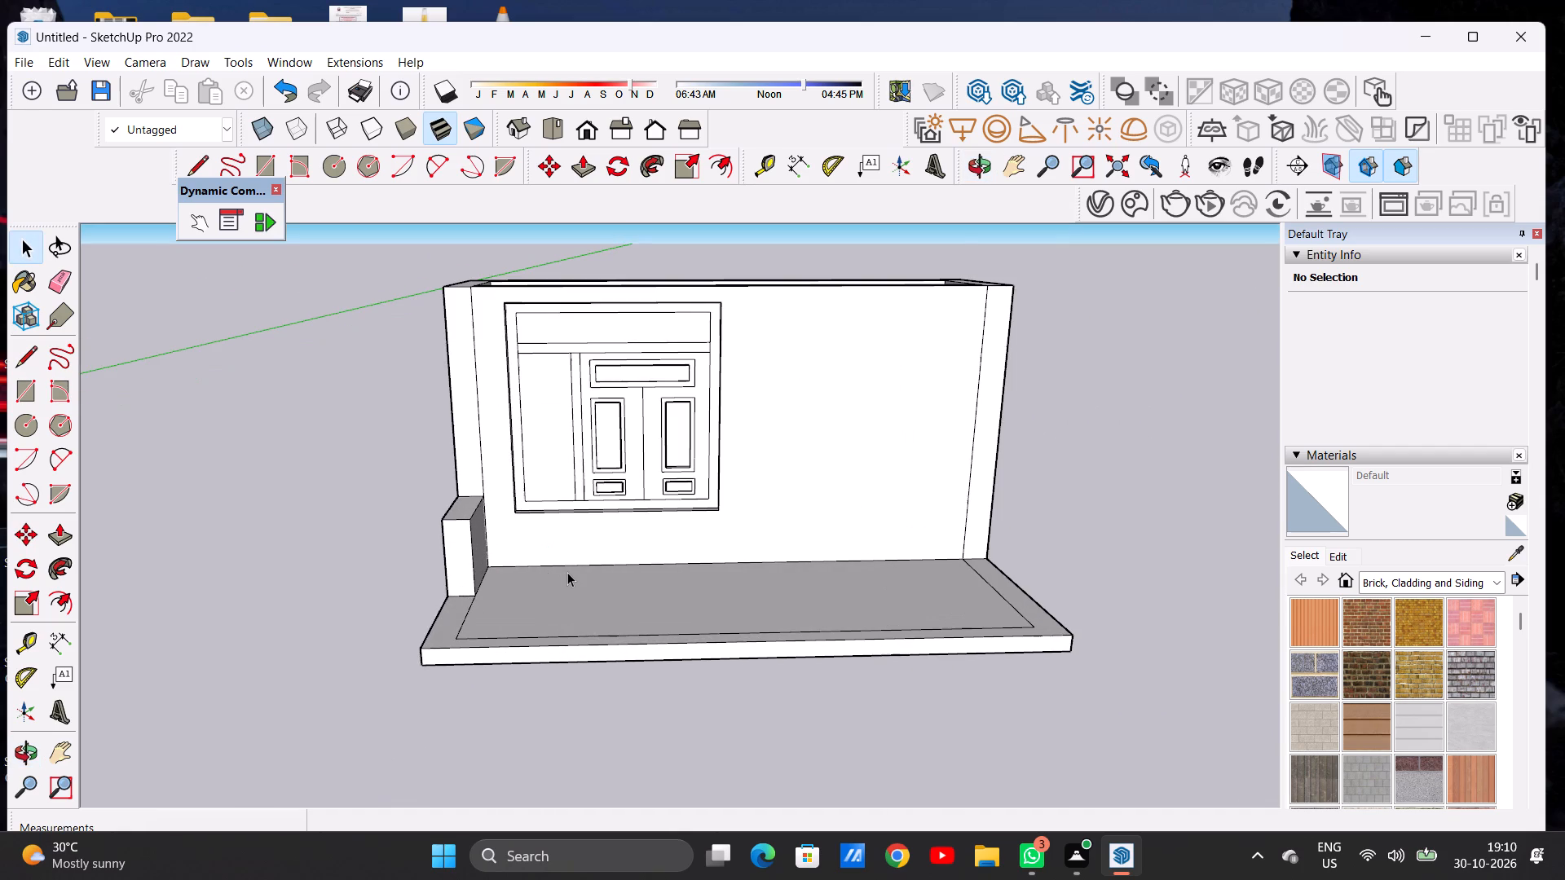
pyautogui.press('l')
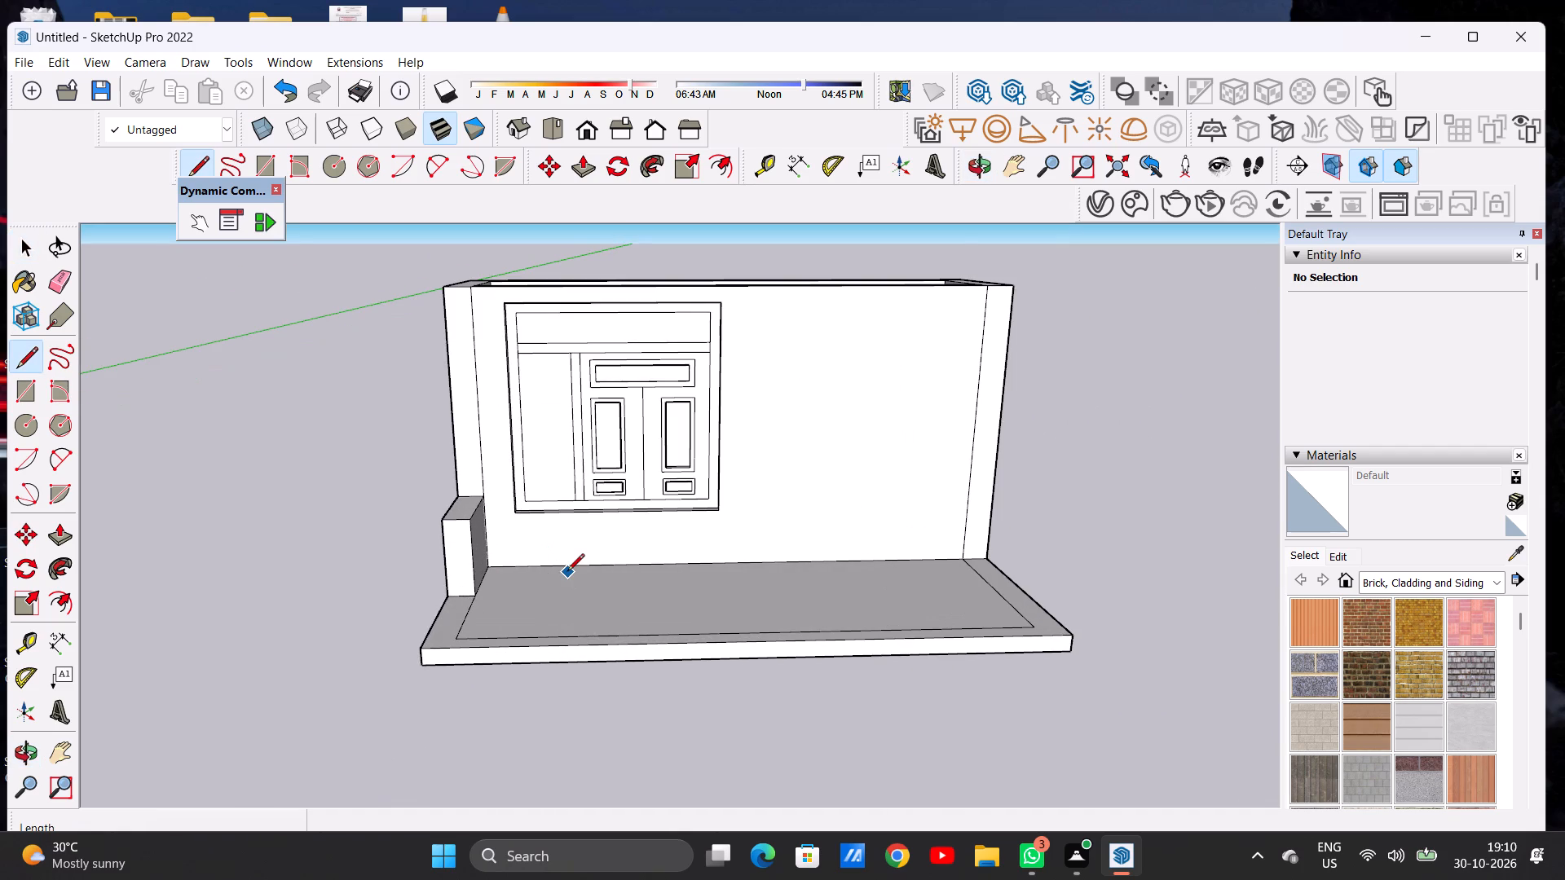
pyautogui.scroll(-5, 555, 570)
pyautogui.moveTo(547, 578); pyautogui.dragTo(551, 679, button='middle')
pyautogui.scroll(12, 528, 588)
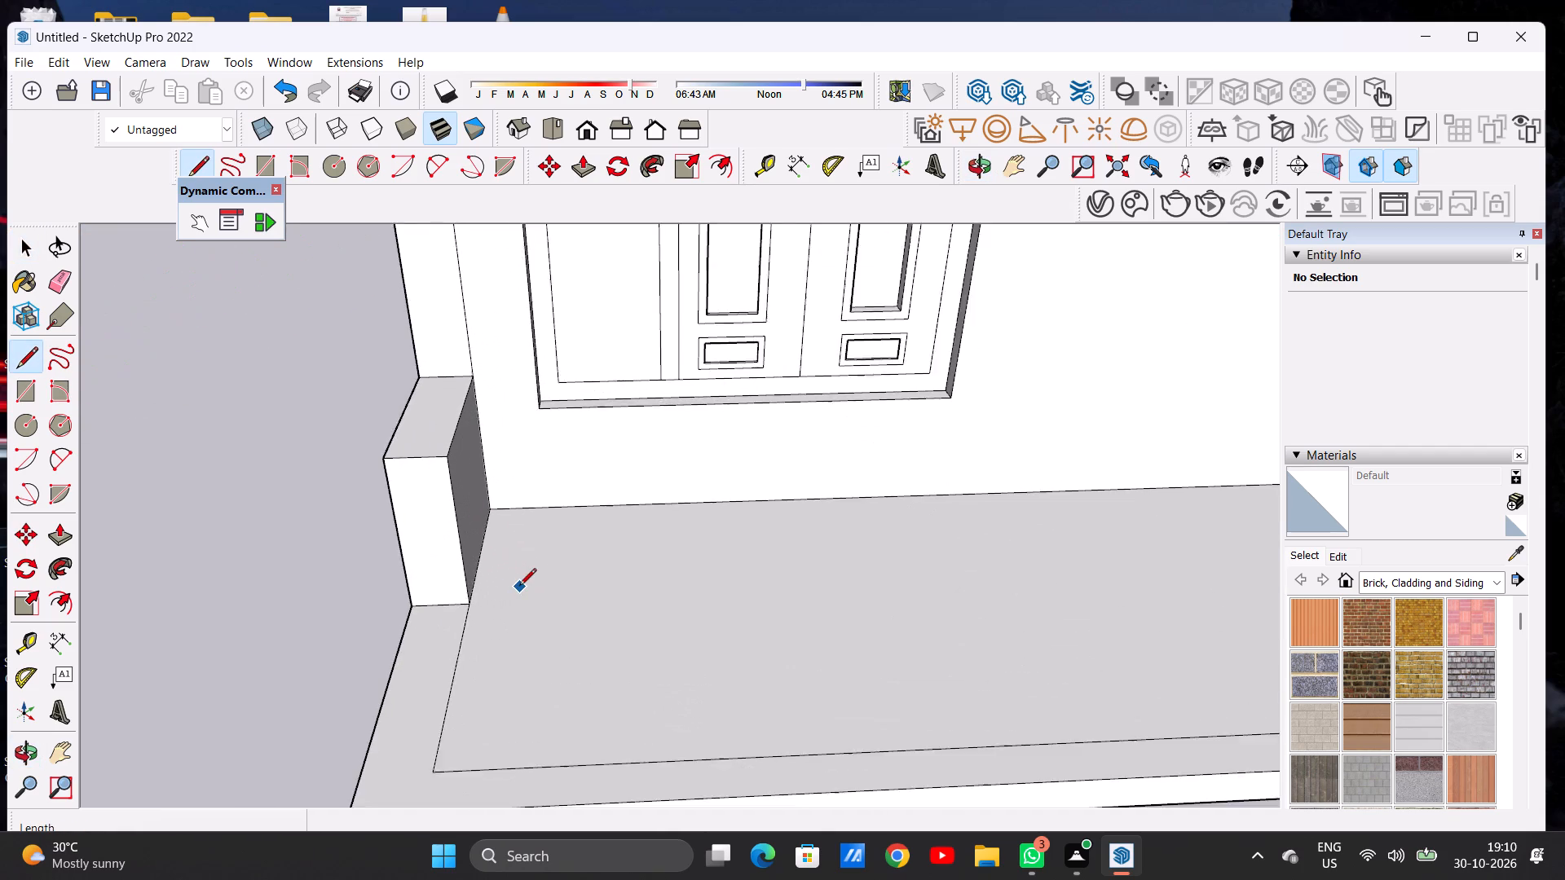
pyautogui.scroll(4, 519, 587)
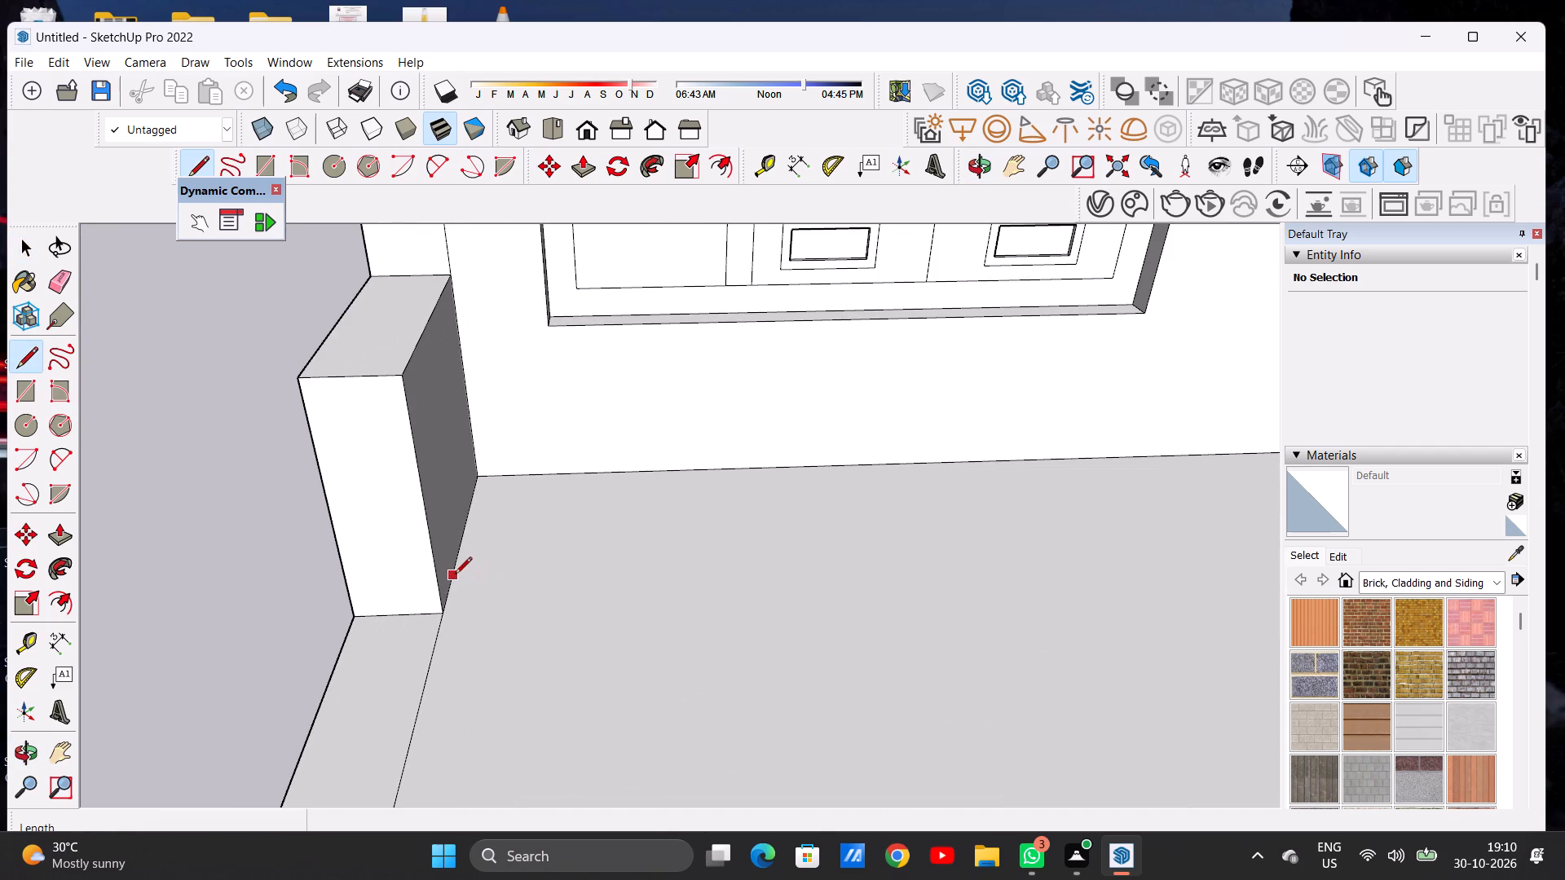
pyautogui.click(452, 578)
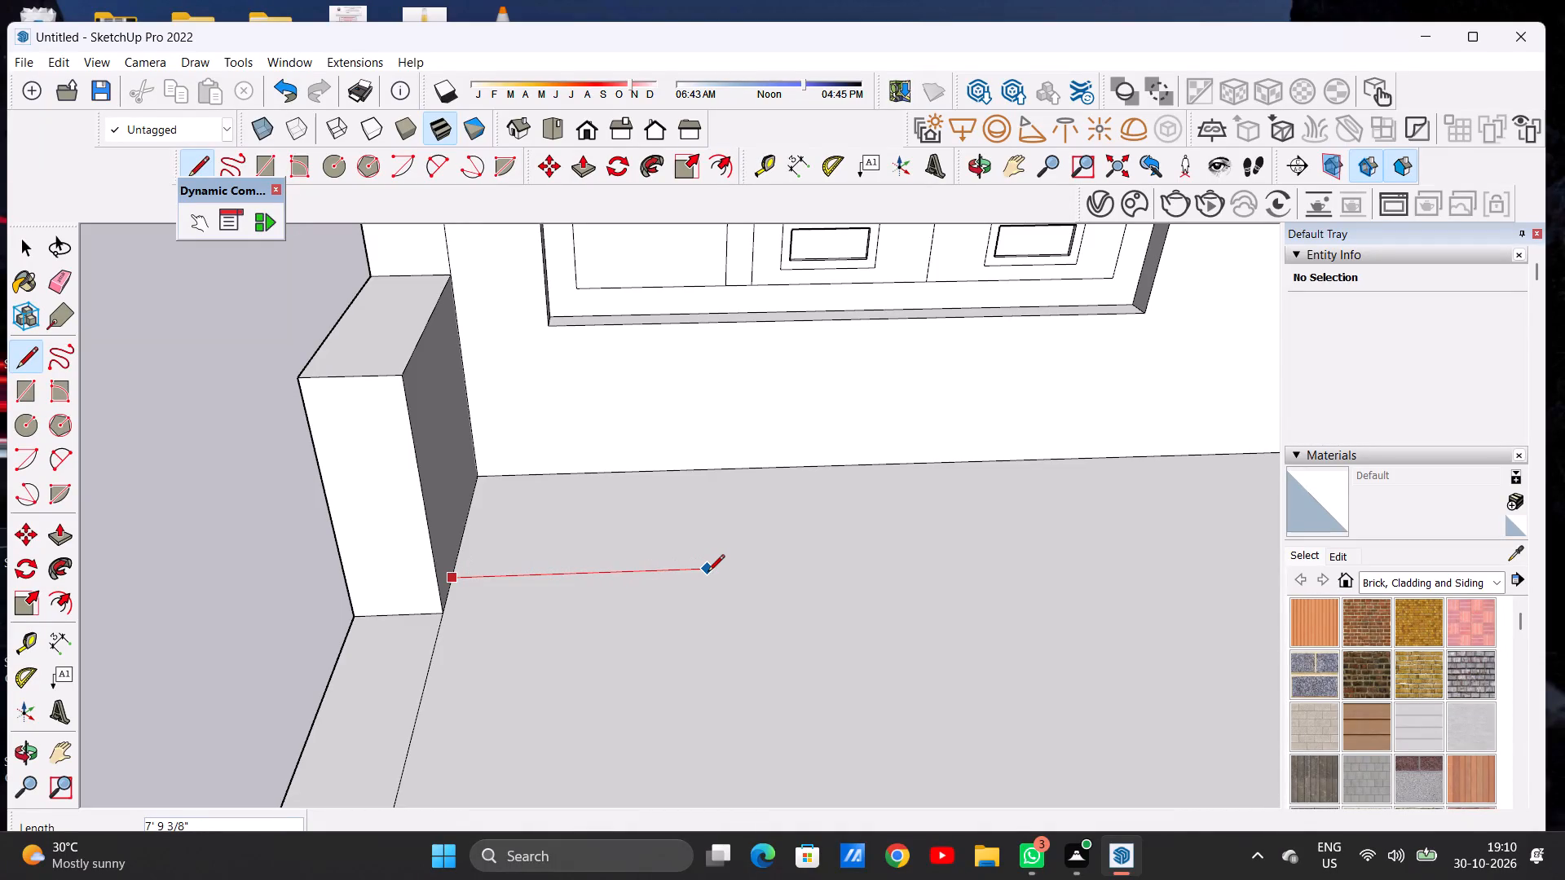
pyautogui.click(571, 578)
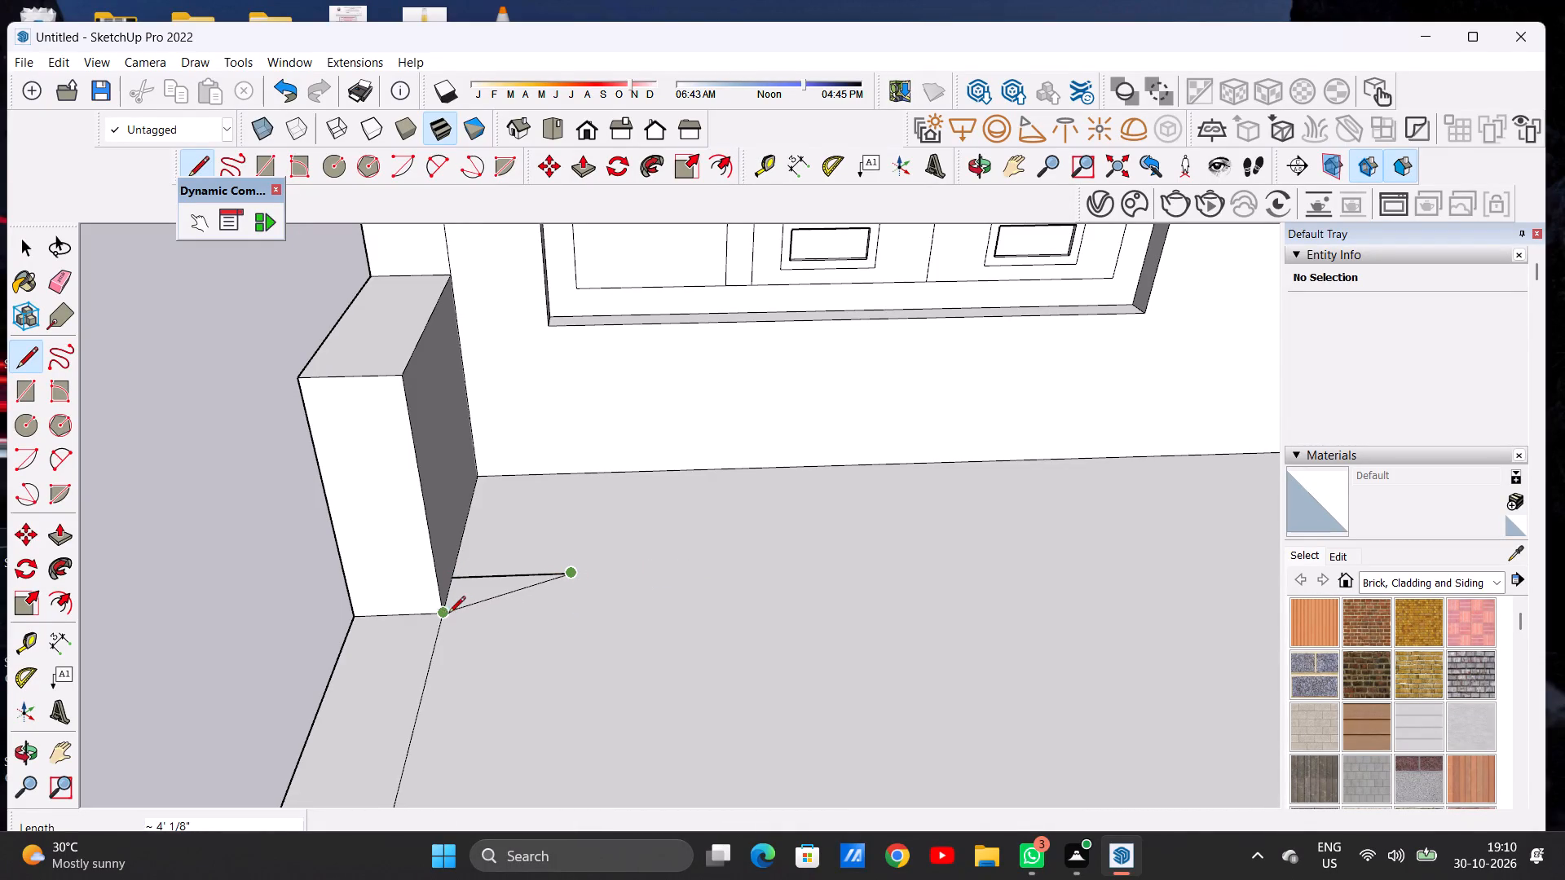
pyautogui.scroll(4, 575, 609)
pyautogui.scroll(-1, 575, 609)
pyautogui.scroll(6, 575, 609)
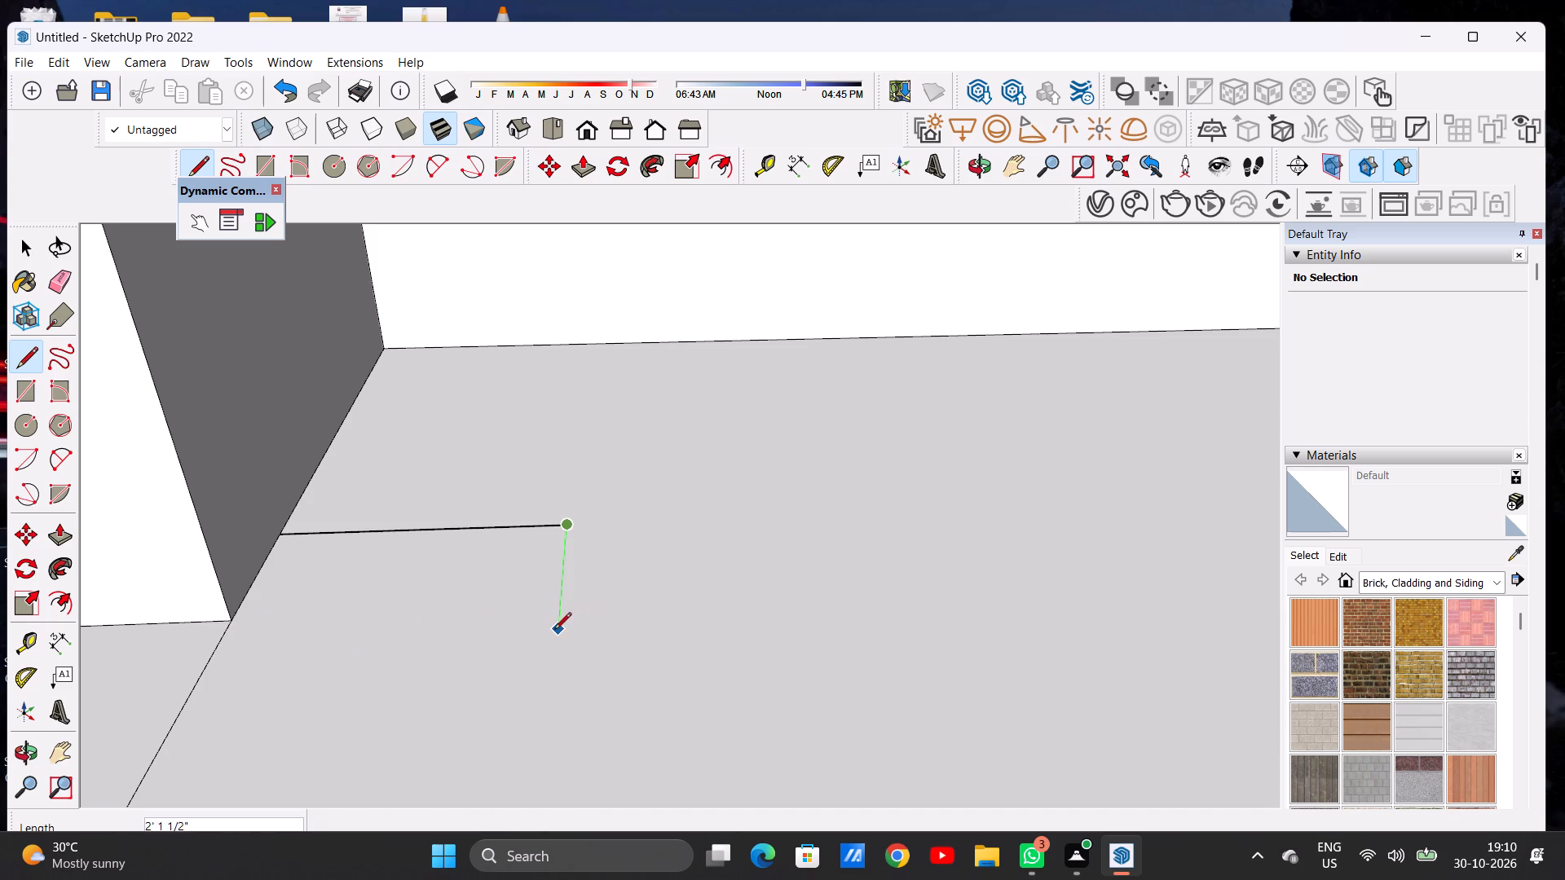
pyautogui.press('space')
pyautogui.write('L')
pyautogui.click(236, 624)
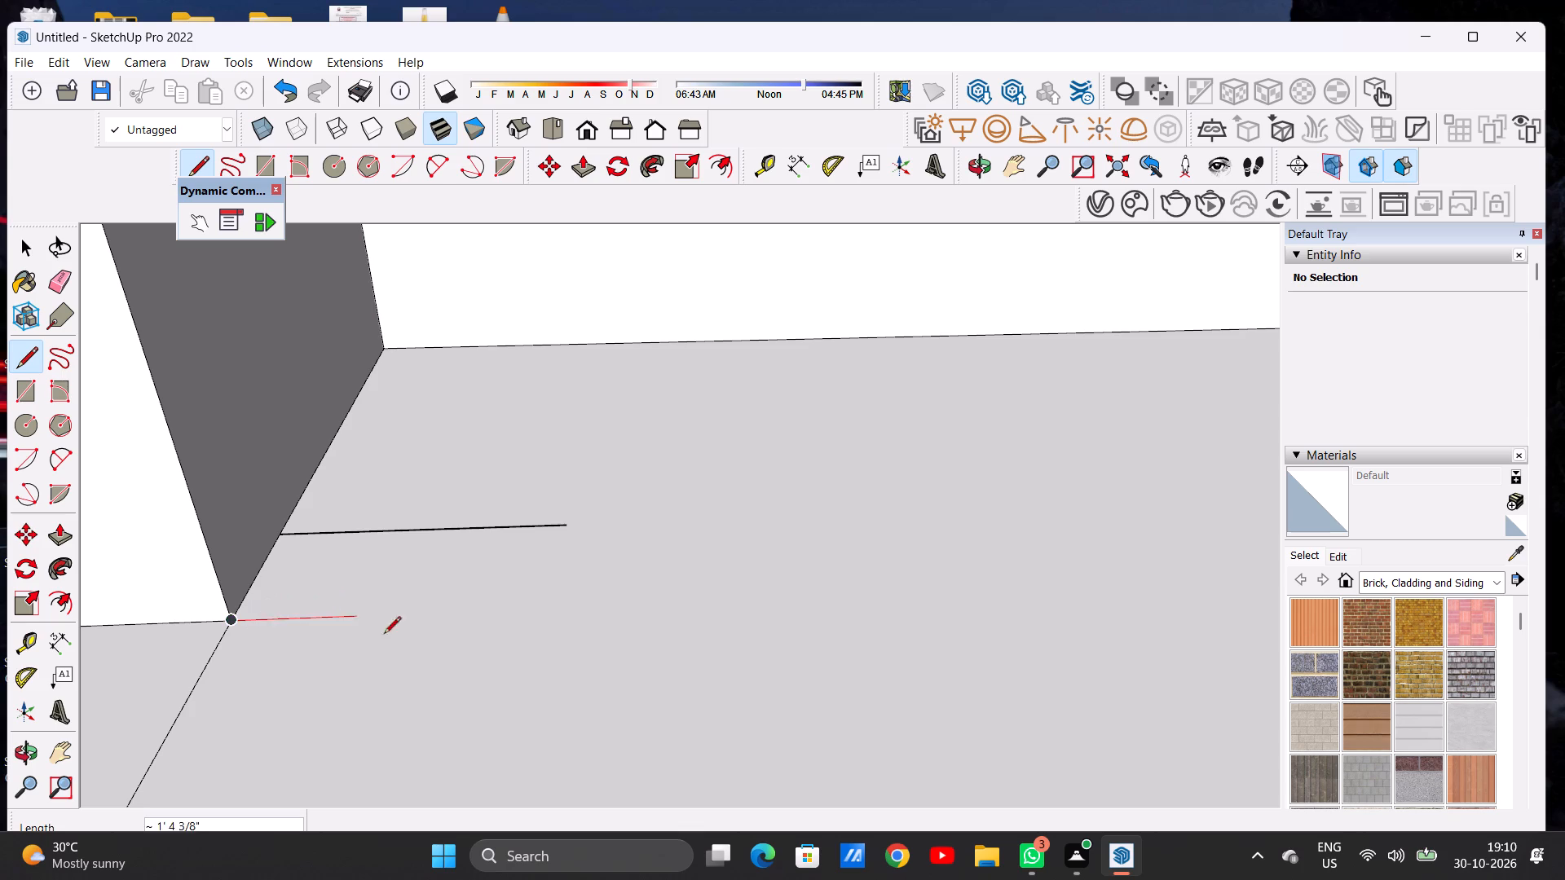
pyautogui.click(553, 614)
pyautogui.click(565, 531)
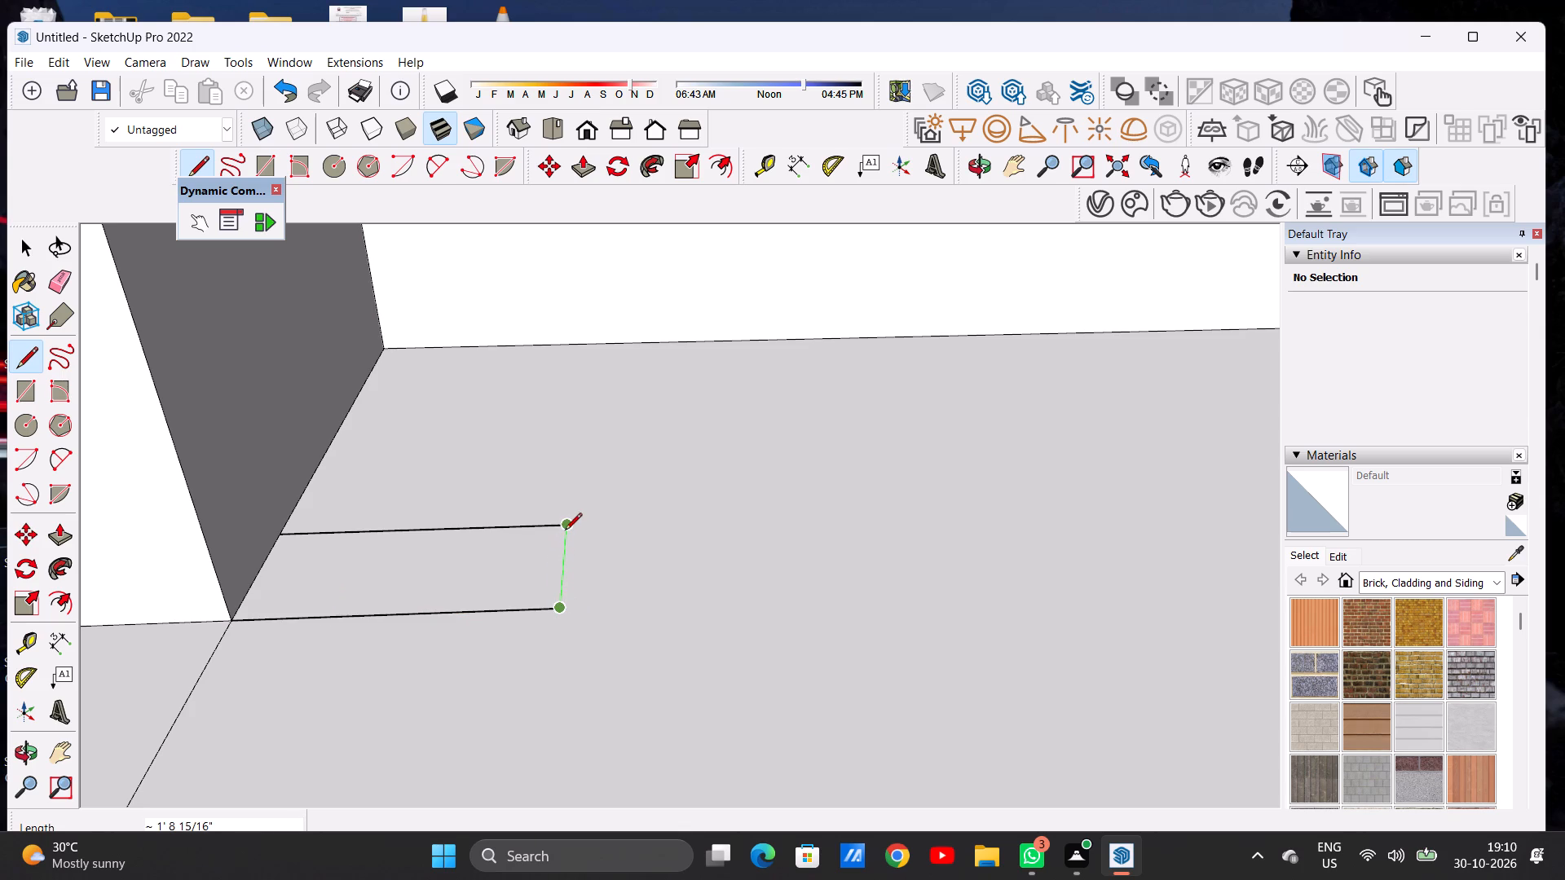
pyautogui.press('space')
# Push/pull the small slab rectangle up about 7' 4 1/2", level with the top of the adjoining low block.
pyautogui.scroll(-18, 555, 546)
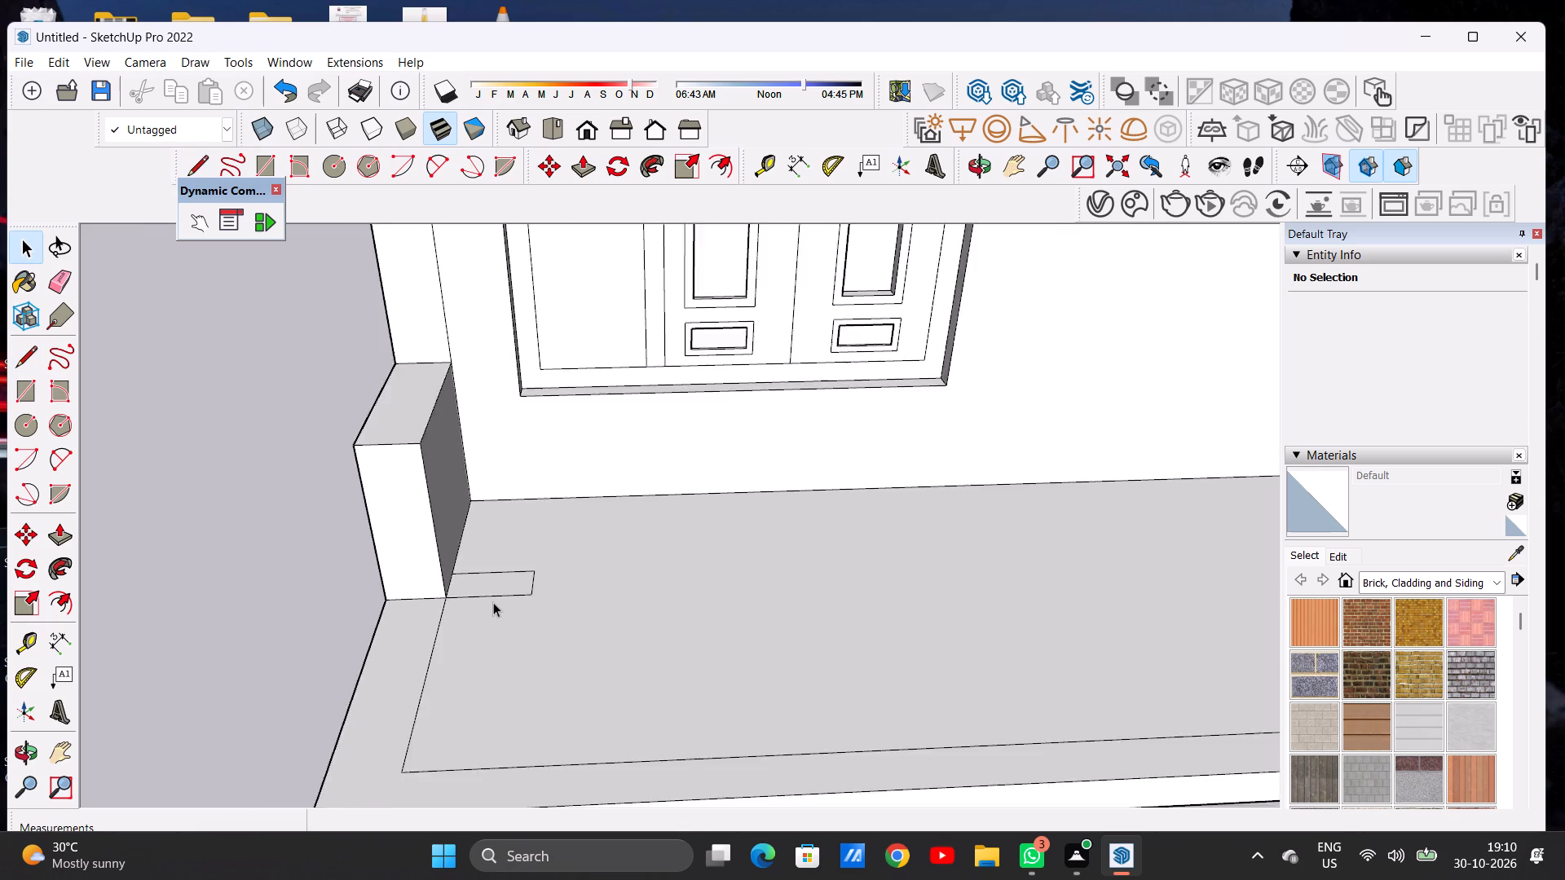
pyautogui.scroll(-3, 493, 602)
pyautogui.moveTo(500, 614); pyautogui.dragTo(505, 548, button='middle')
pyautogui.scroll(6, 512, 574)
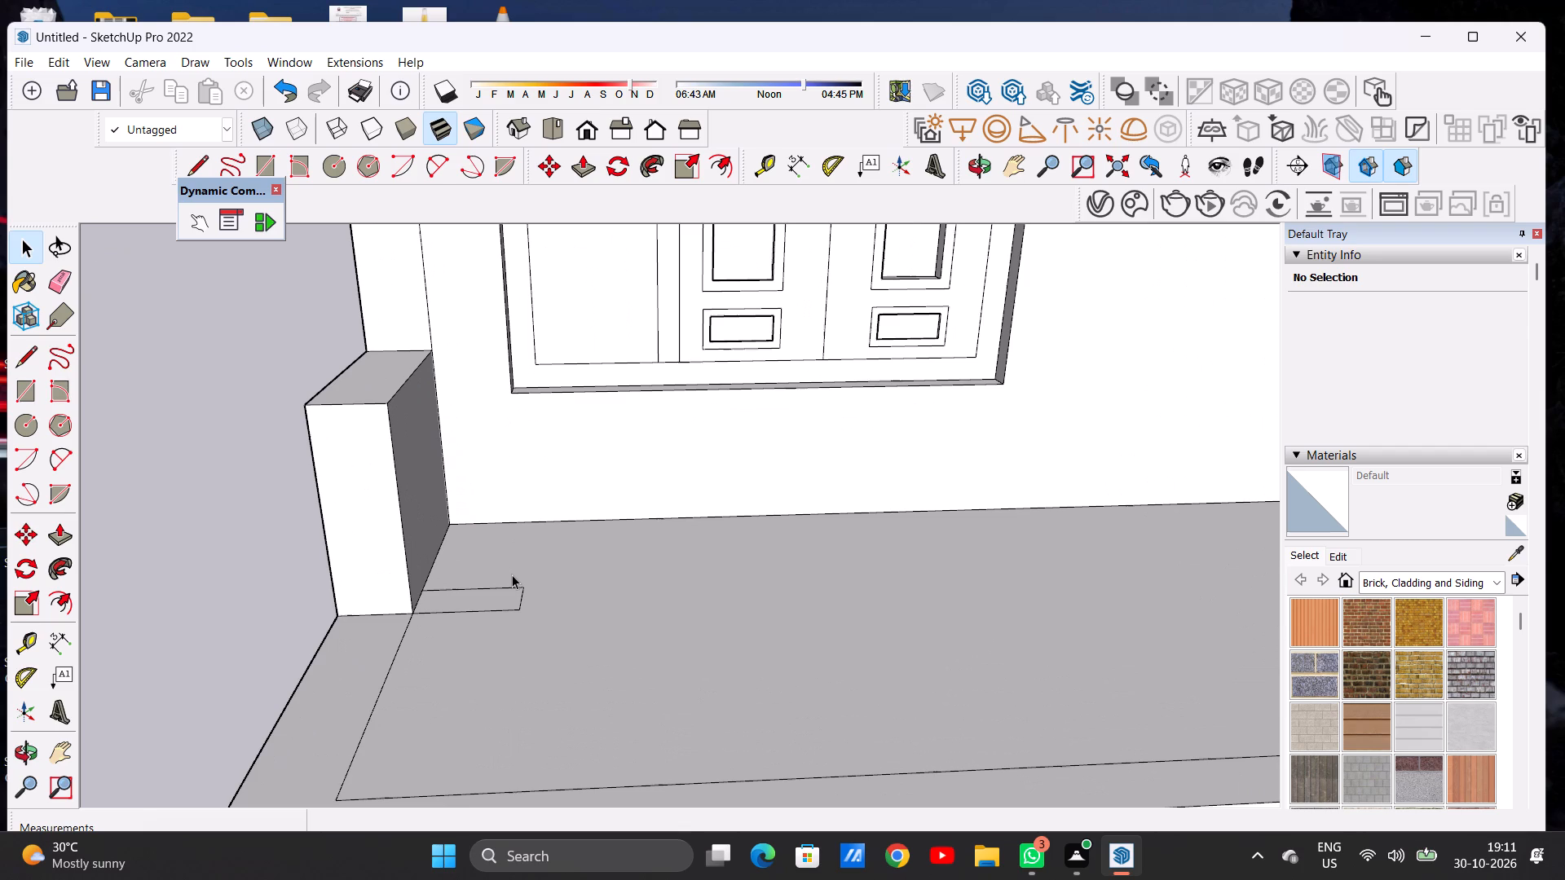
pyautogui.press('p')
pyautogui.scroll(5, 553, 583)
pyautogui.scroll(3, 384, 599)
pyautogui.scroll(-1, 387, 601)
pyautogui.scroll(1, 387, 601)
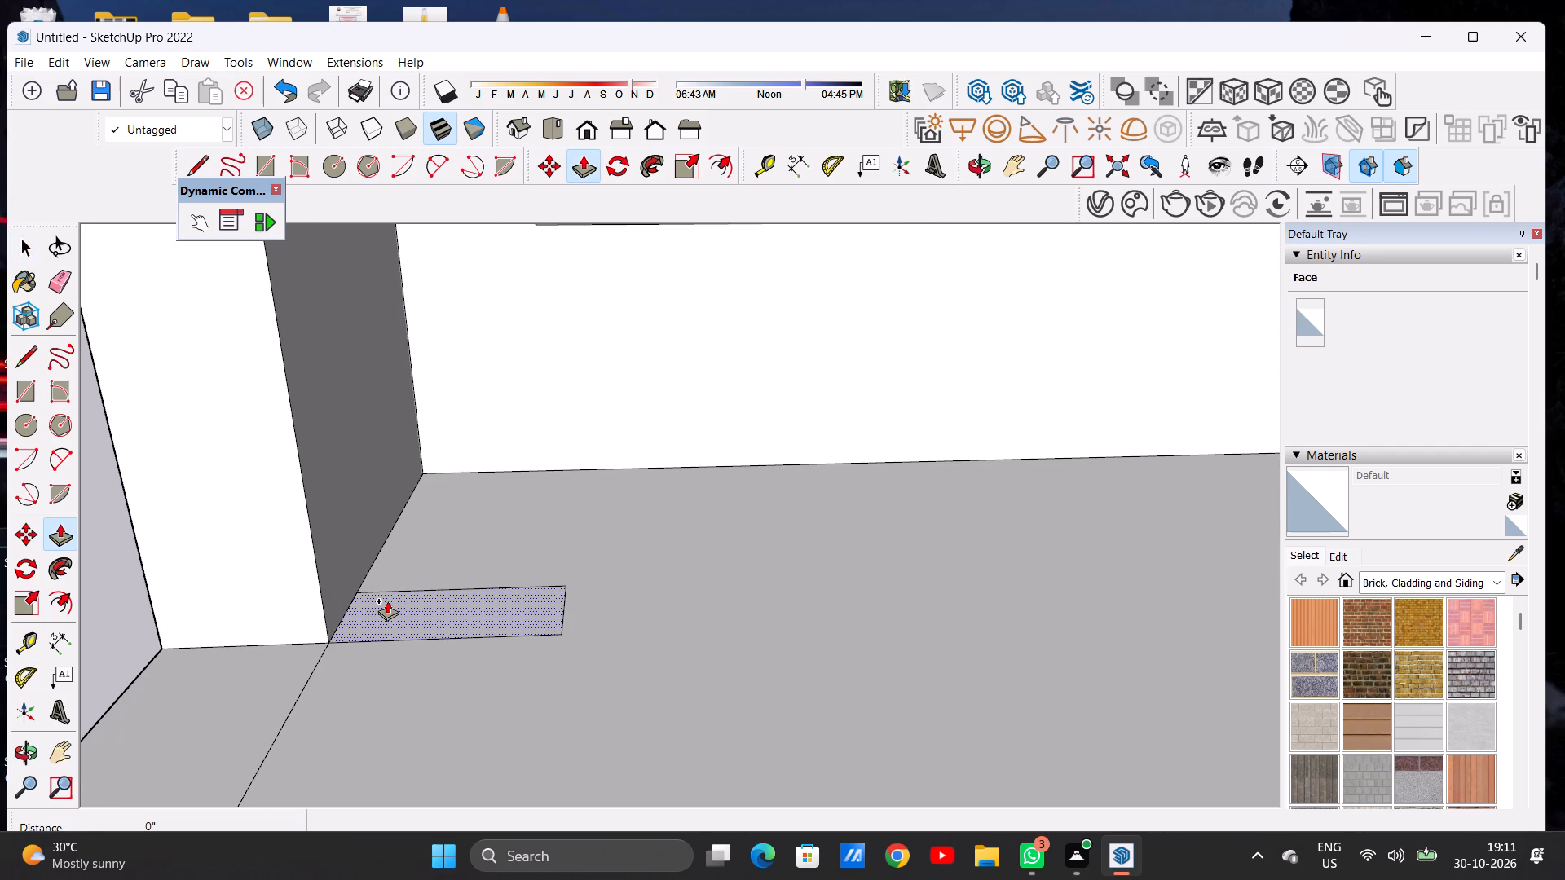
pyautogui.click(387, 601)
pyautogui.scroll(-3, 412, 521)
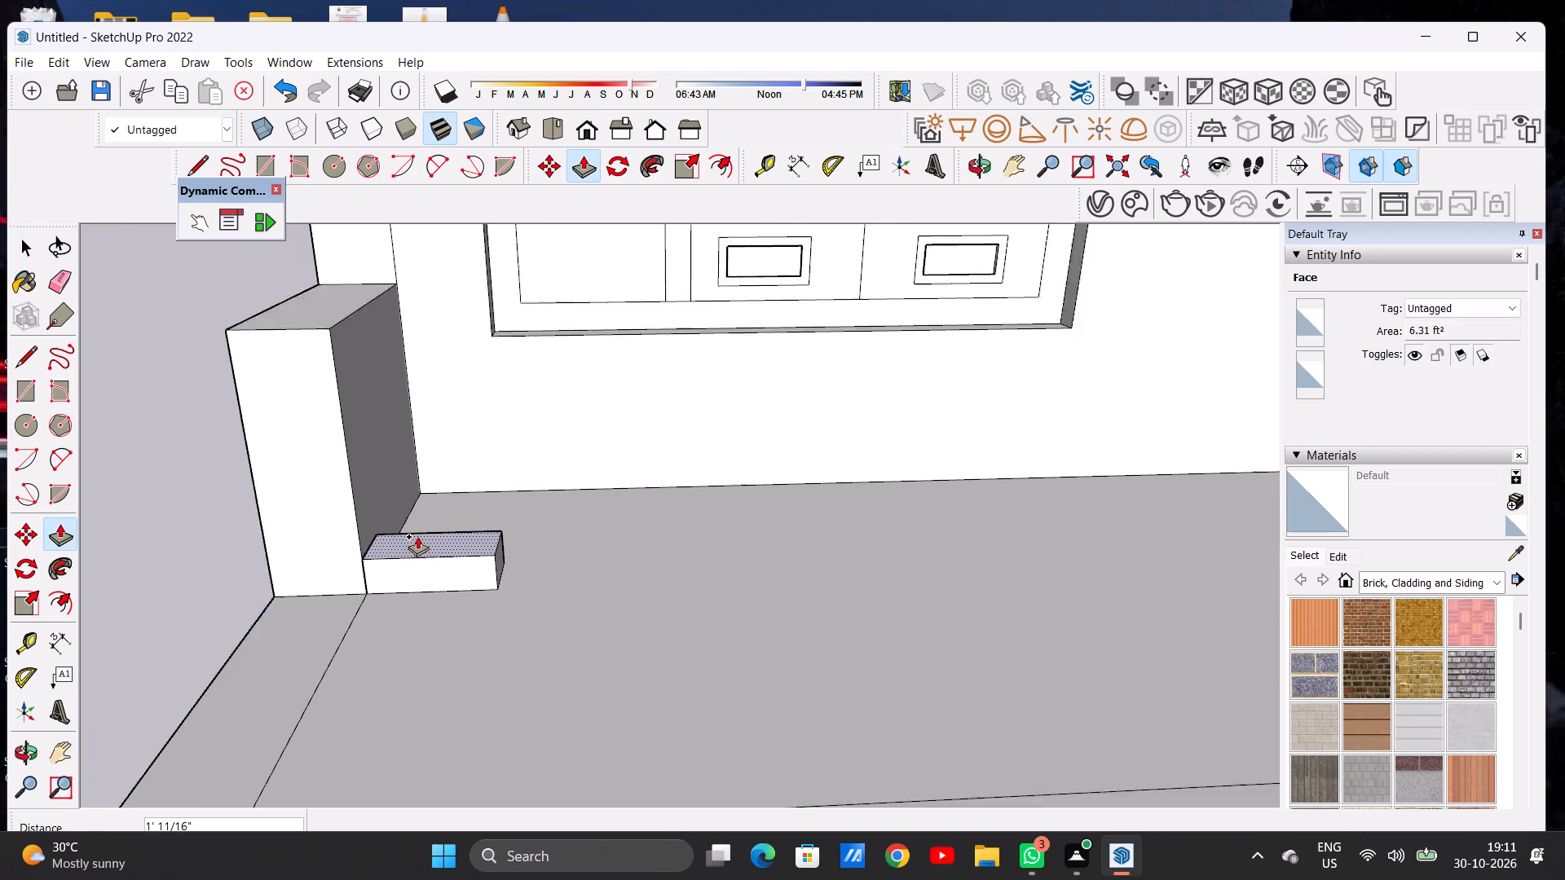
pyautogui.scroll(-10, 417, 536)
pyautogui.scroll(6, 368, 431)
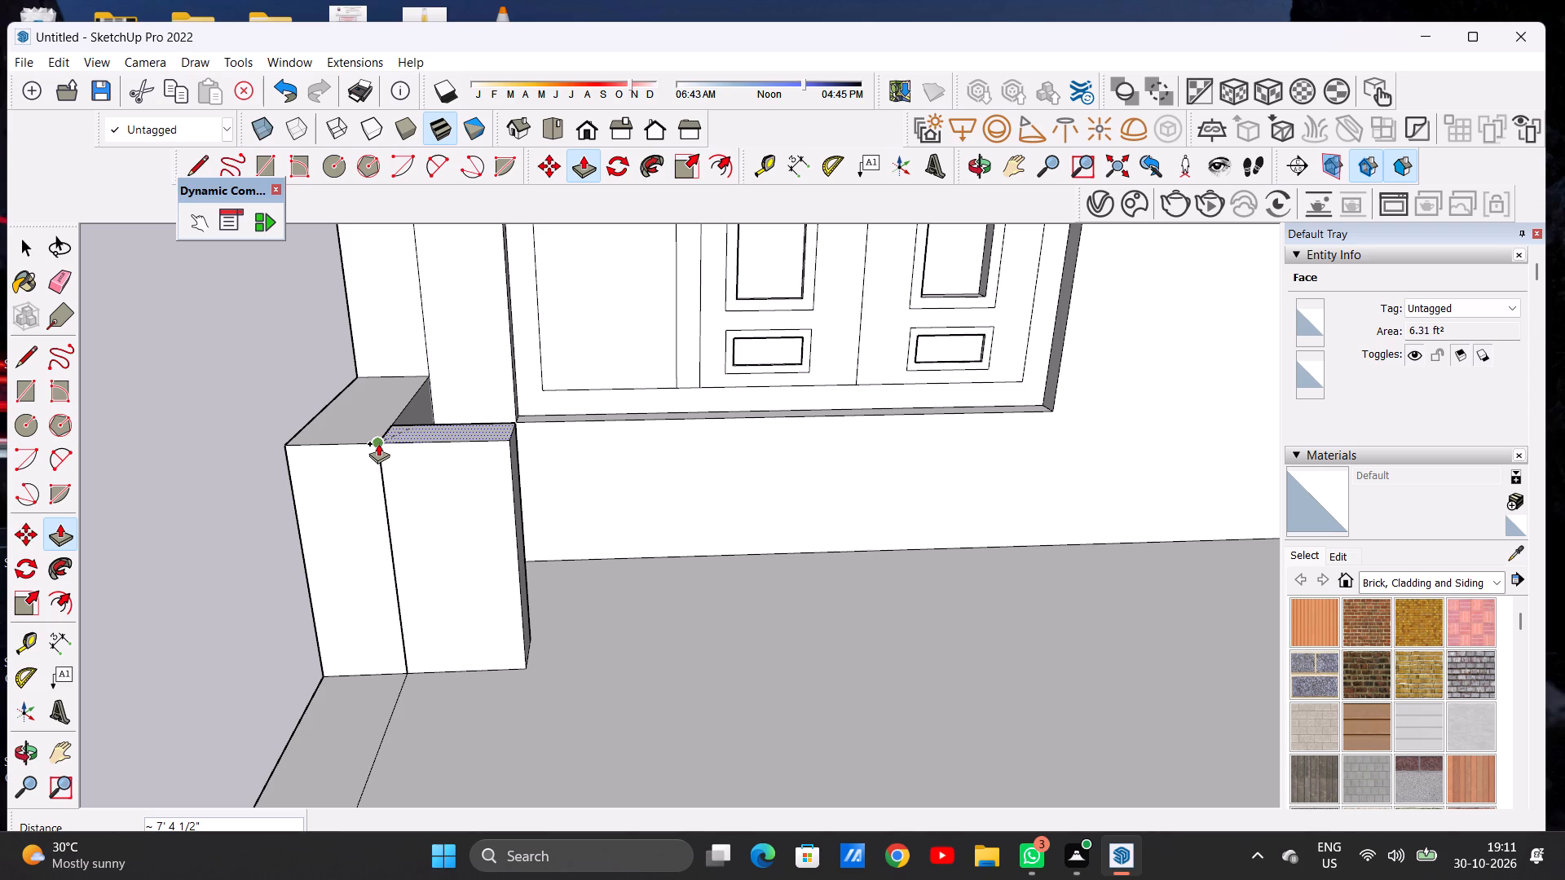
pyautogui.click(378, 443)
pyautogui.press('space')
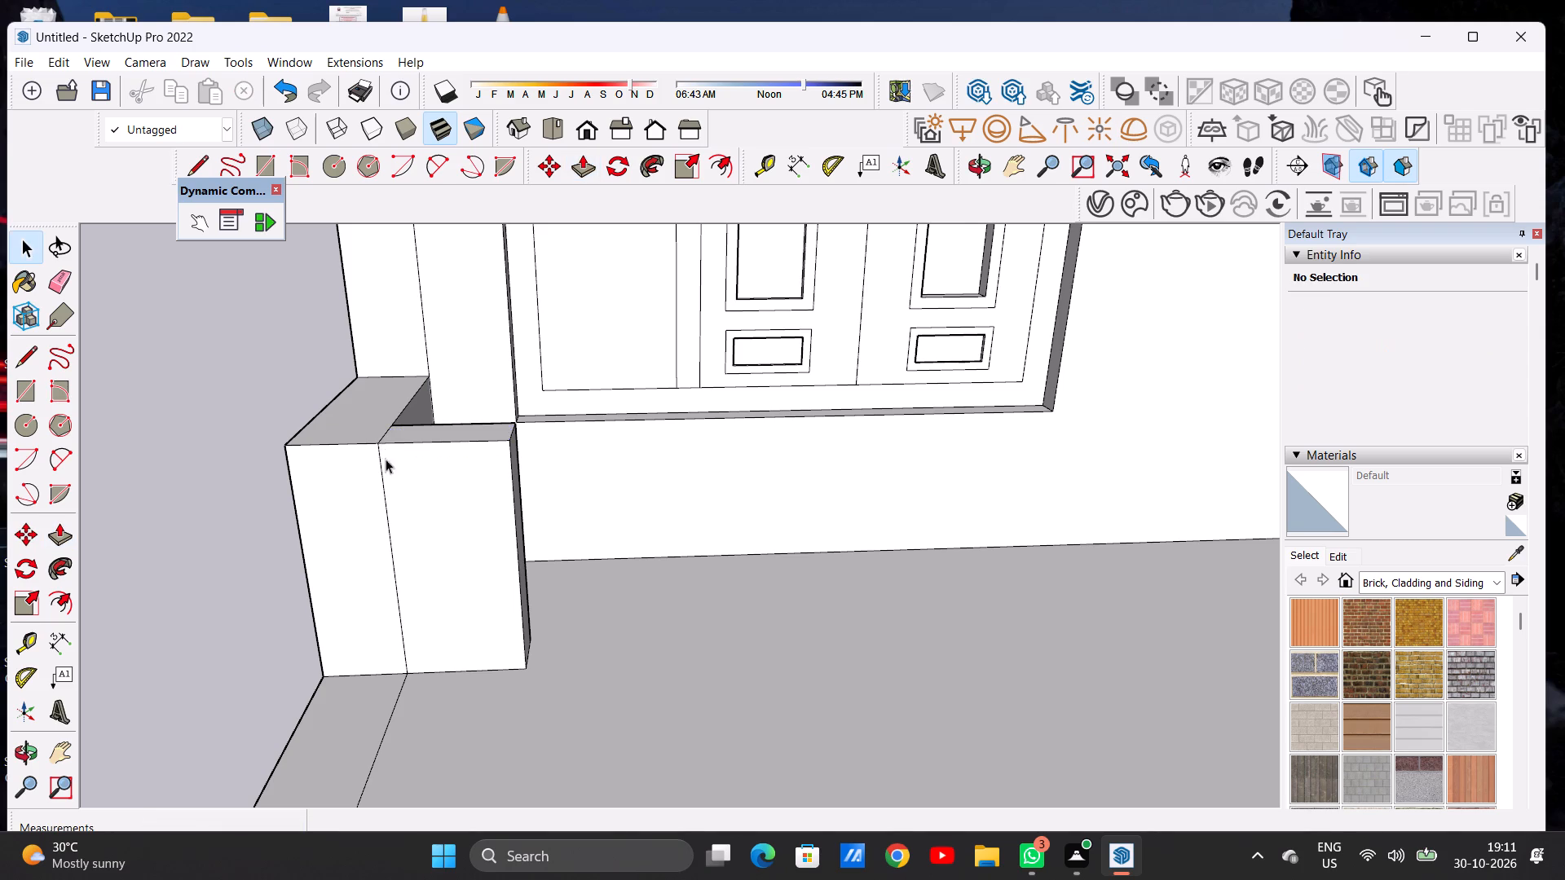
# Push the rear face of the short return wall inward about 1' 2 1/16" to thin it.
pyautogui.scroll(-12, 387, 463)
pyautogui.moveTo(441, 534); pyautogui.dragTo(476, 499, button='middle')
pyautogui.scroll(10, 441, 510)
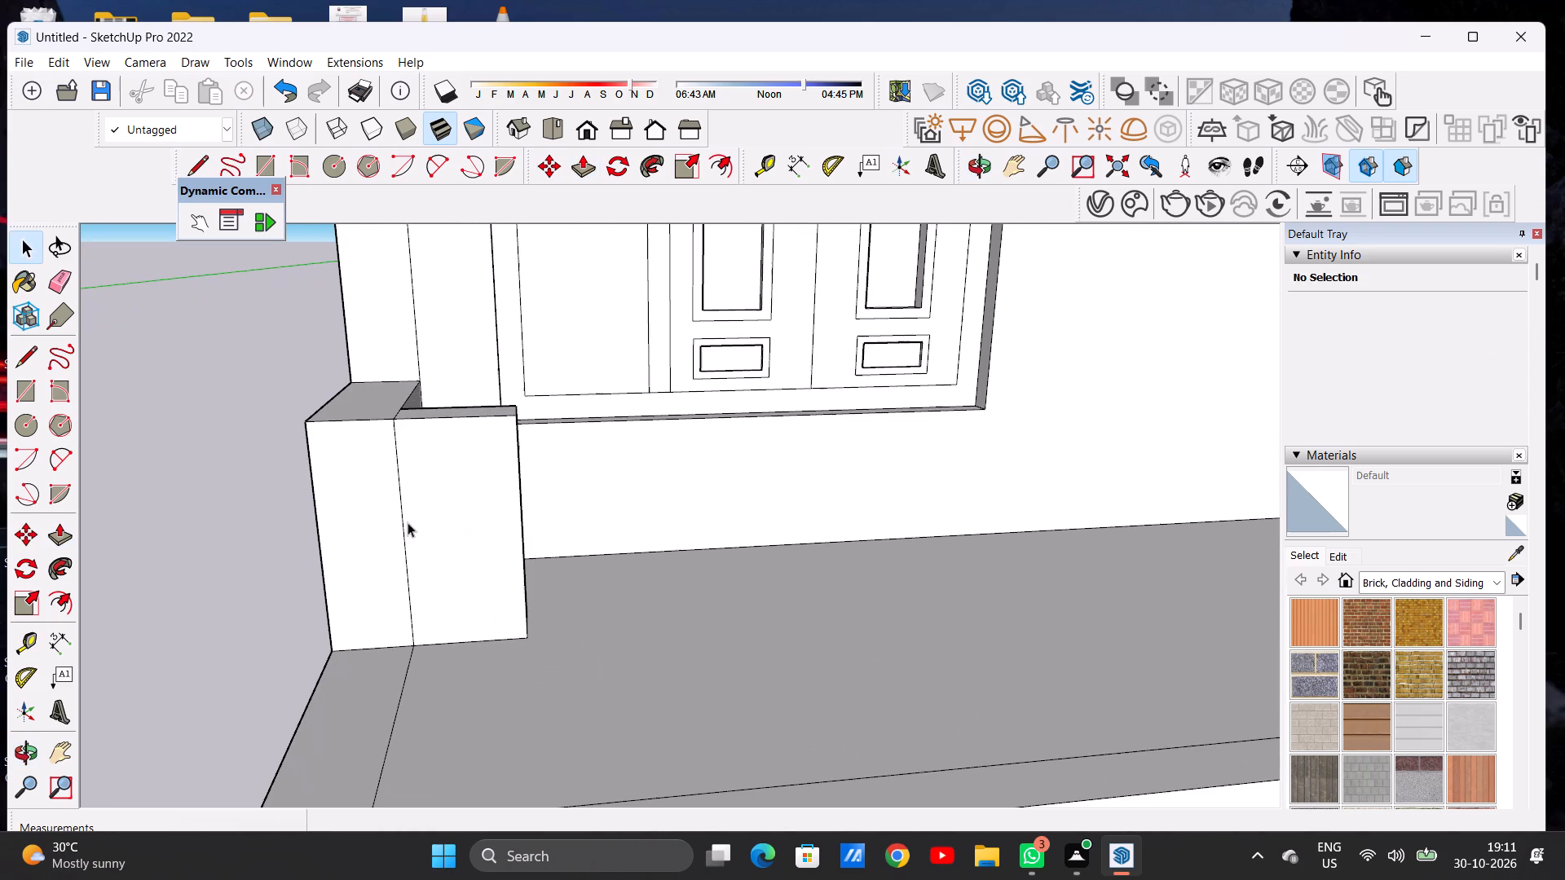
pyautogui.scroll(-10, 400, 529)
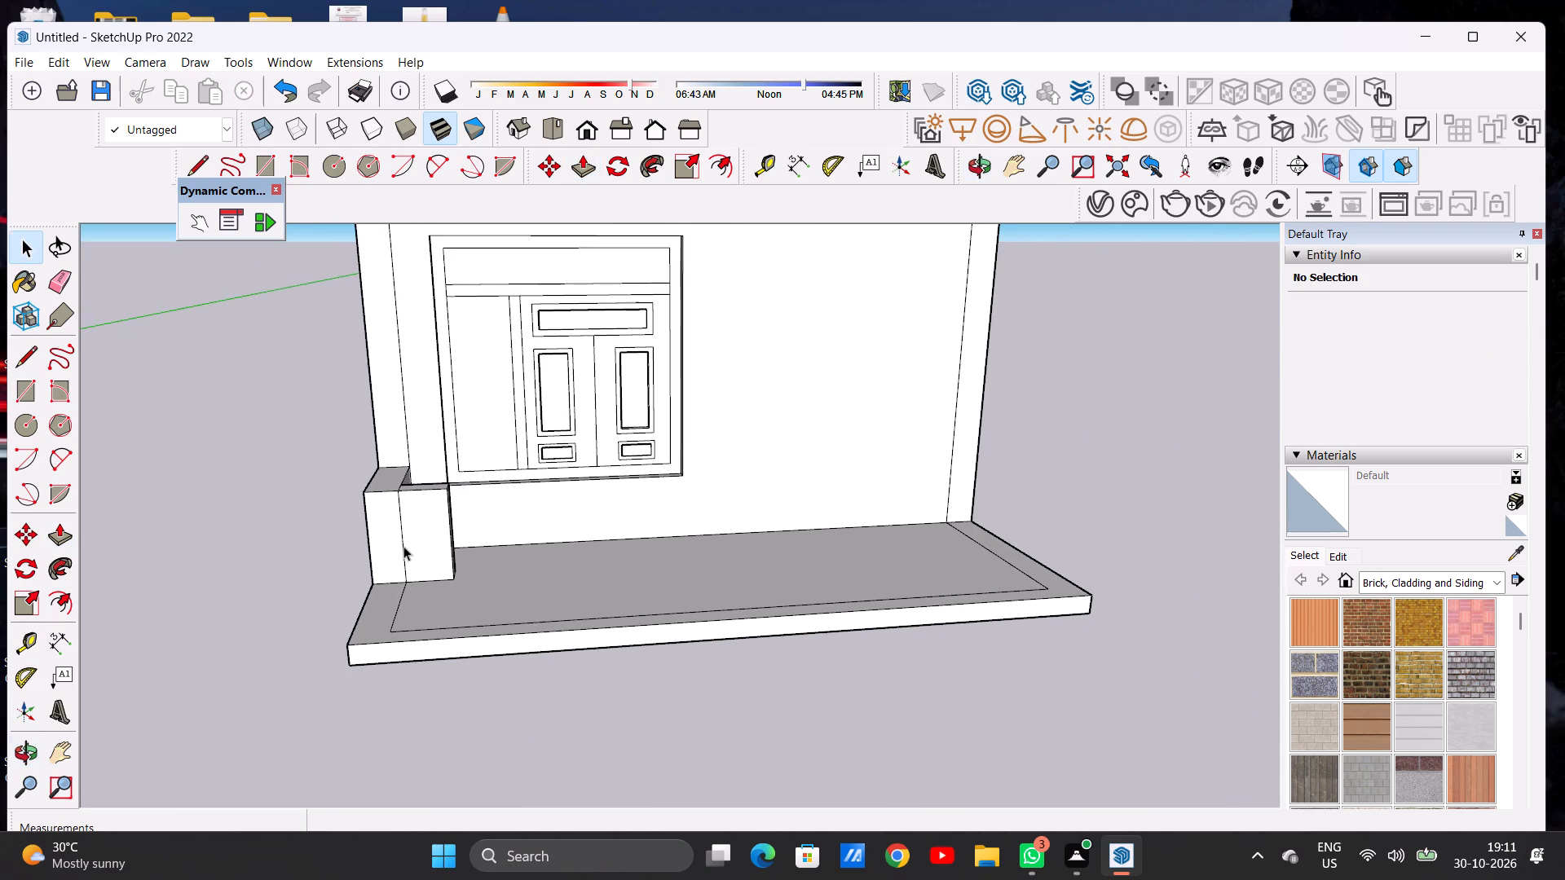
pyautogui.moveTo(403, 545); pyautogui.dragTo(400, 582, button='middle')
pyautogui.moveTo(403, 473); pyautogui.dragTo(330, 588, button='middle')
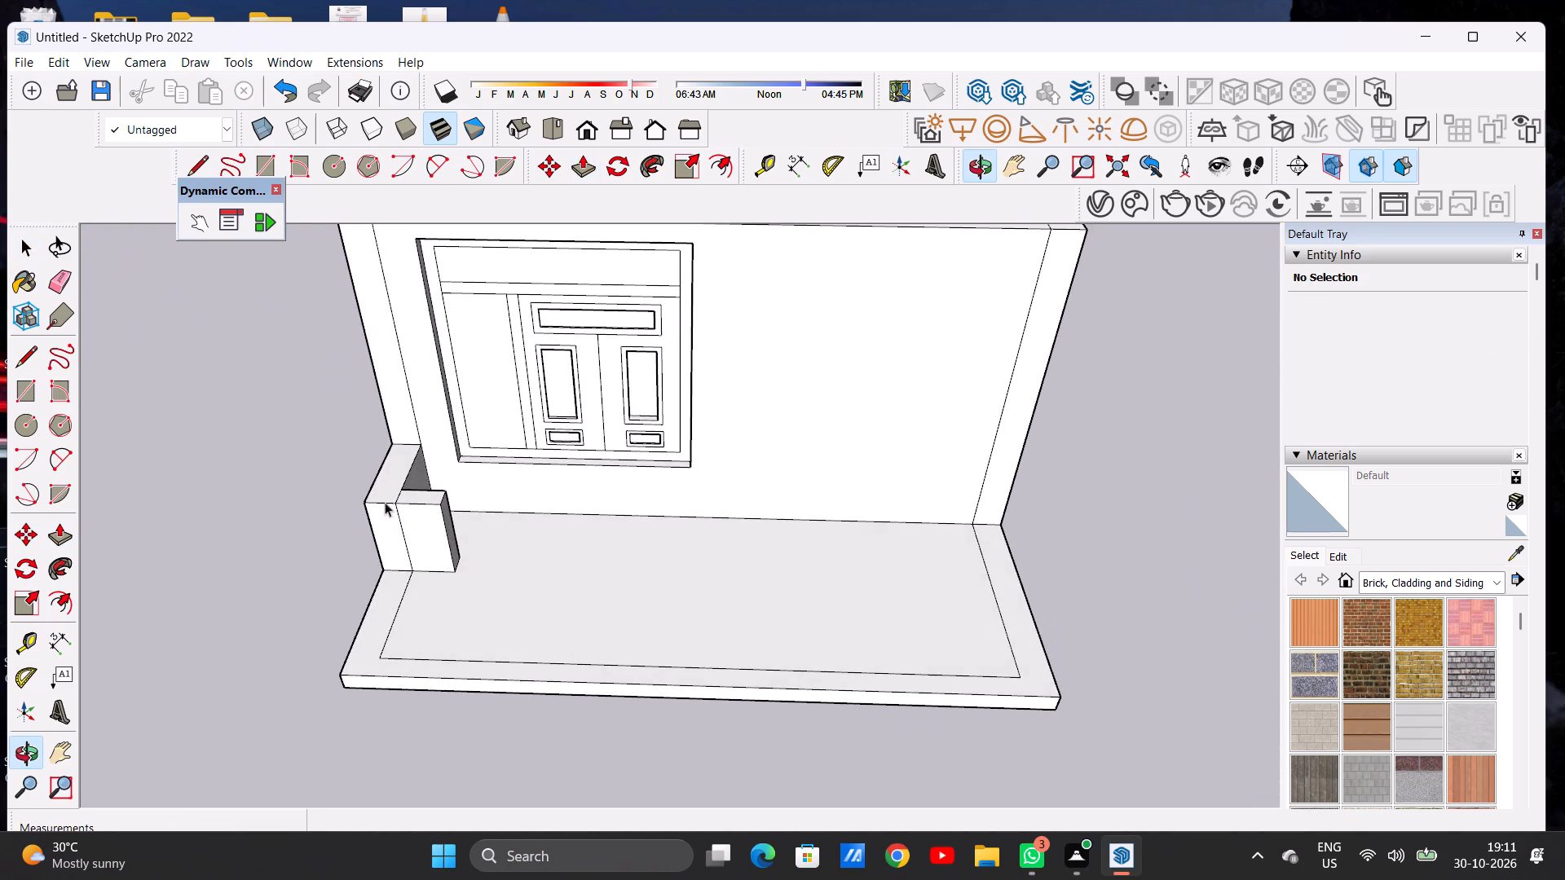
pyautogui.scroll(6, 422, 472)
pyautogui.press('p')
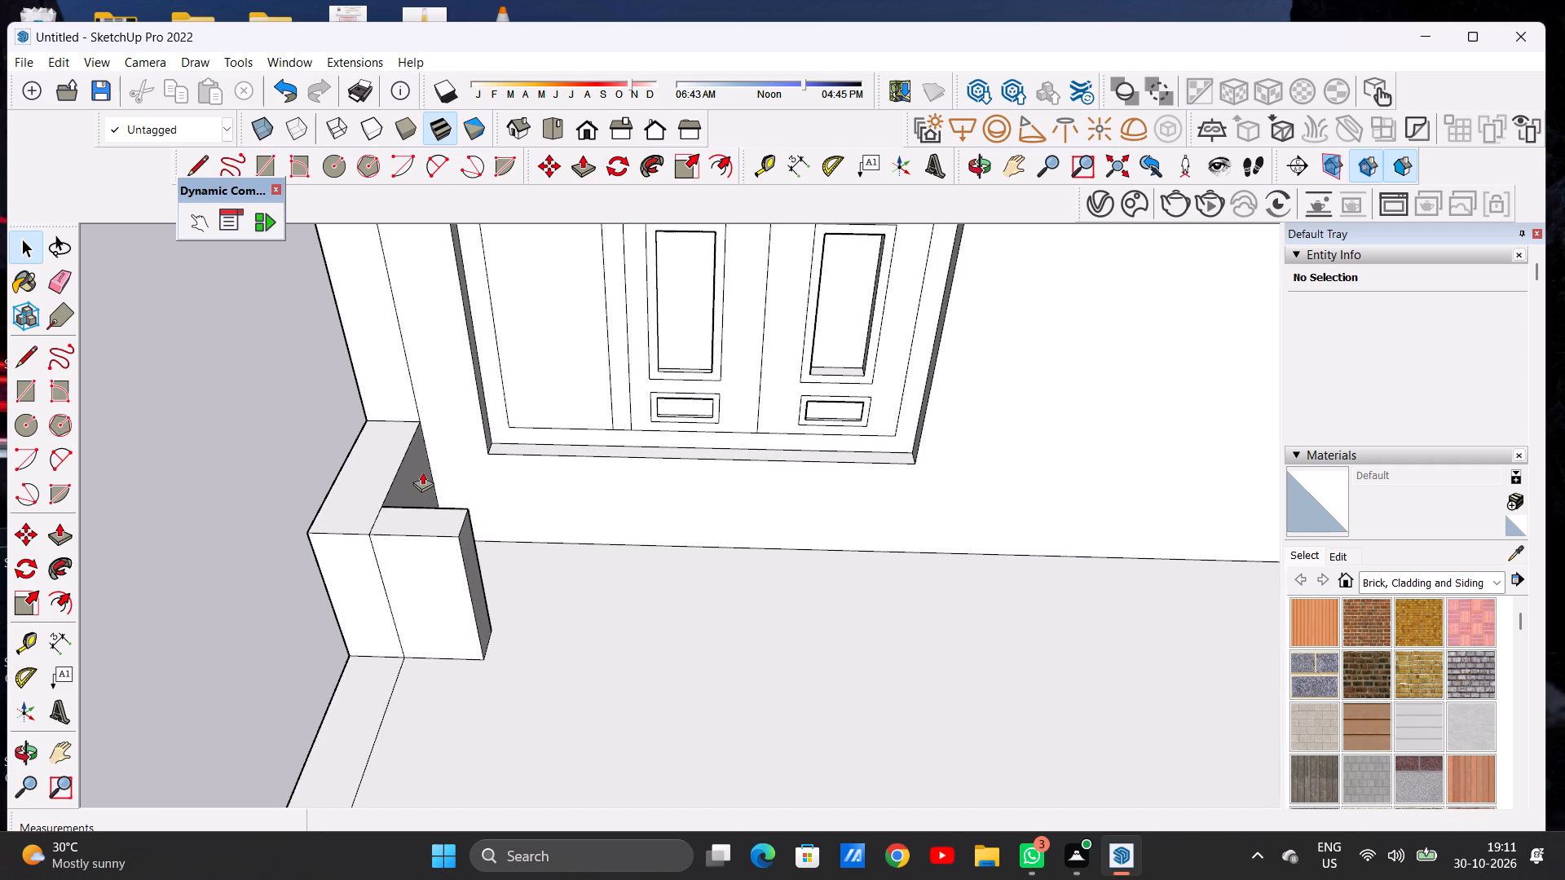
pyautogui.scroll(8, 410, 473)
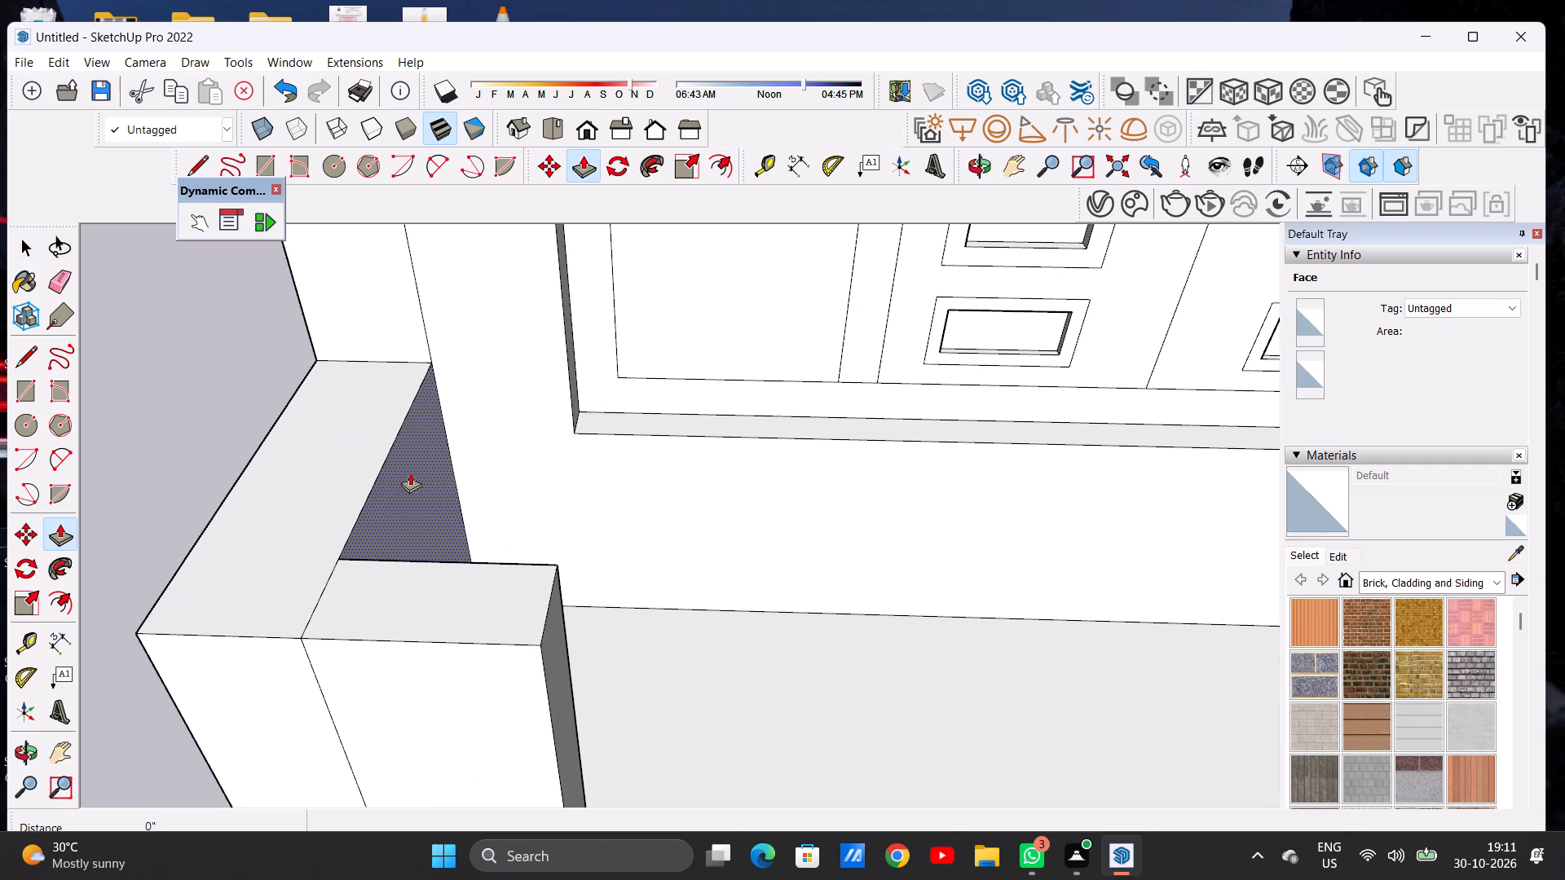
pyautogui.moveTo(528, 530); pyautogui.dragTo(489, 583, button='middle')
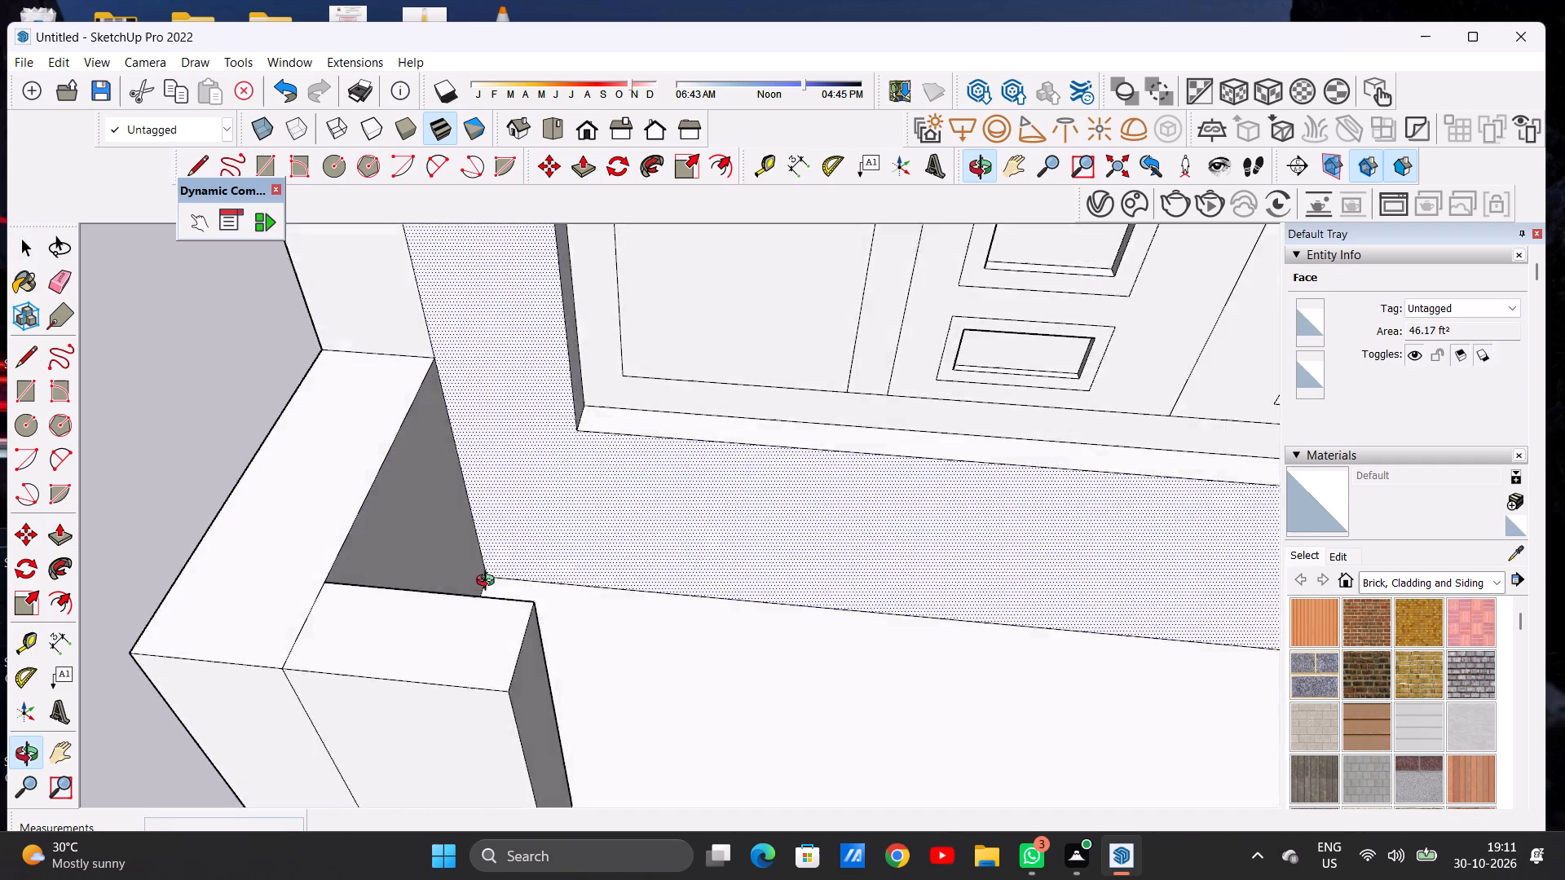
pyautogui.moveTo(489, 583); pyautogui.dragTo(79, 568, button='middle')
pyautogui.scroll(10, 371, 394)
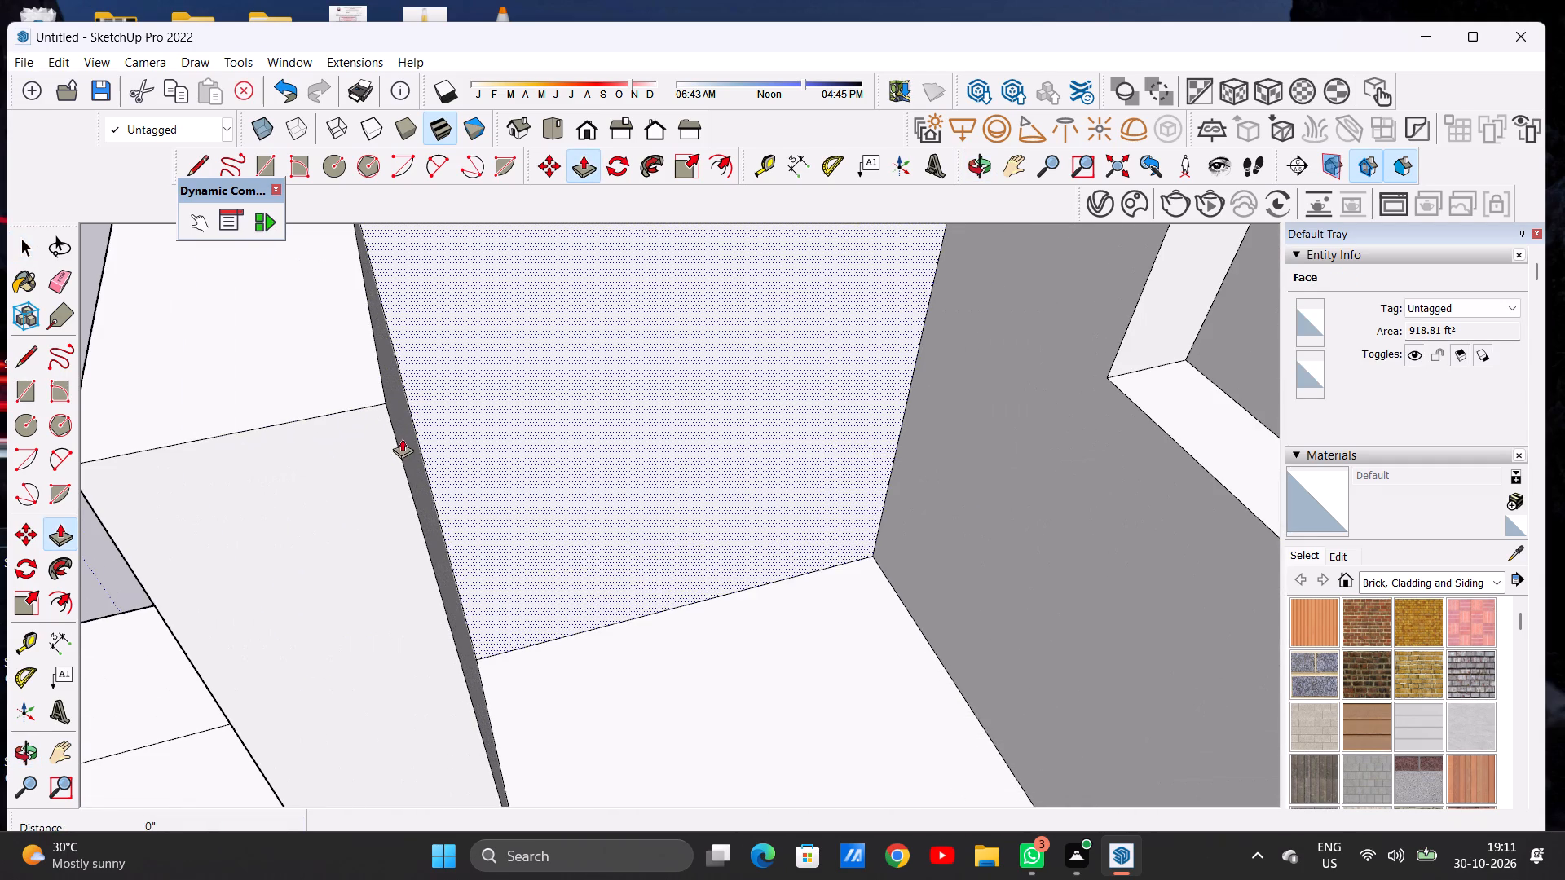
pyautogui.click(402, 439)
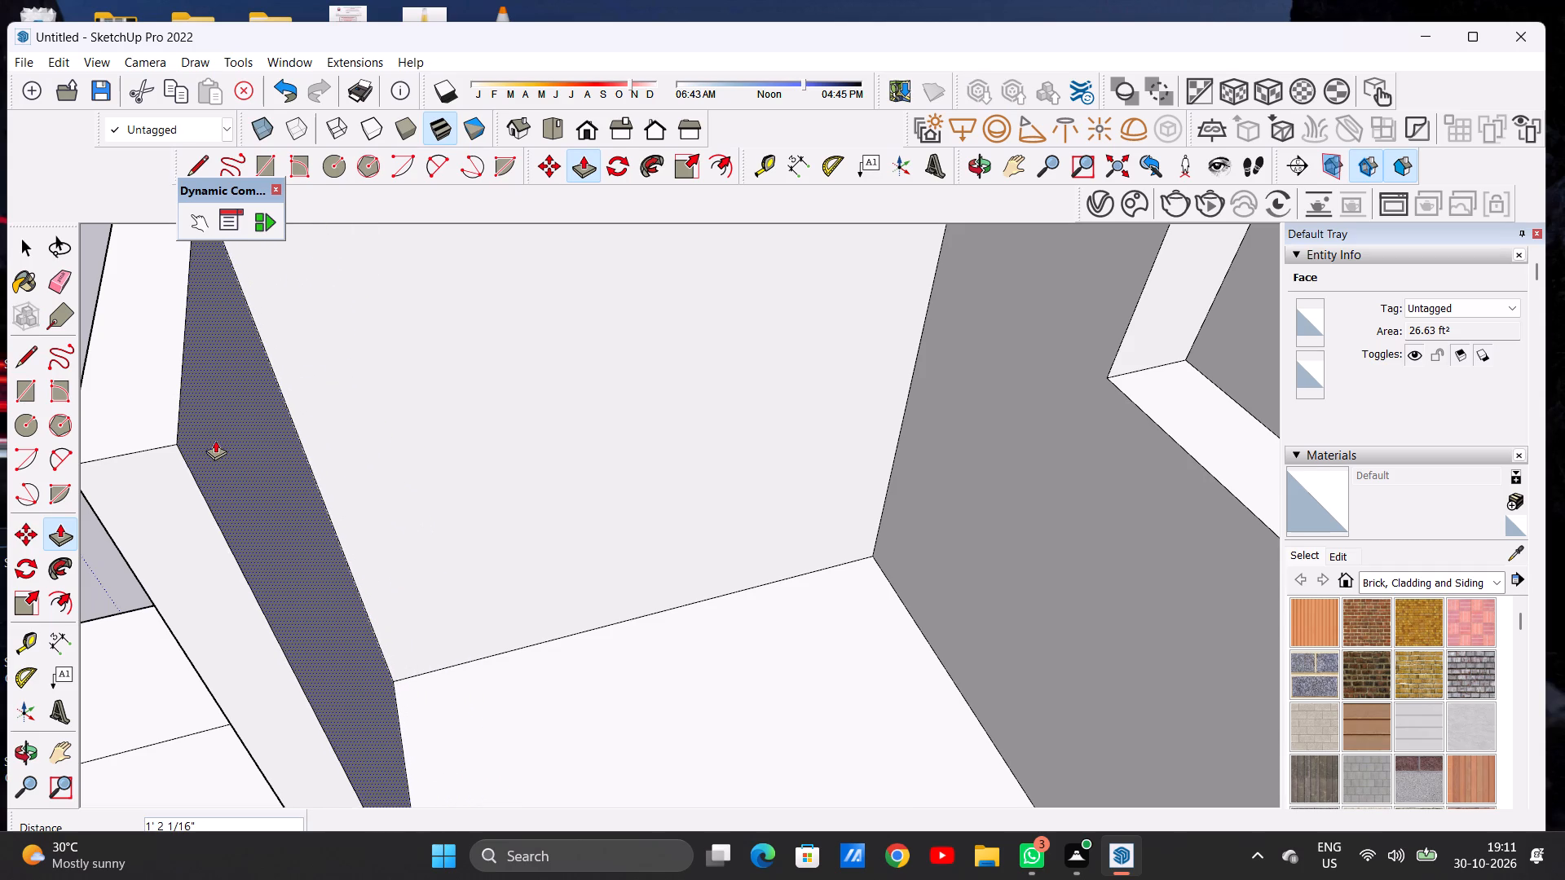
pyautogui.click(215, 440)
pyautogui.scroll(-14, 313, 452)
pyautogui.moveTo(286, 495); pyautogui.dragTo(568, 406, button='middle')
pyautogui.scroll(-11, 569, 451)
pyautogui.moveTo(401, 561); pyautogui.dragTo(540, 482, button='middle')
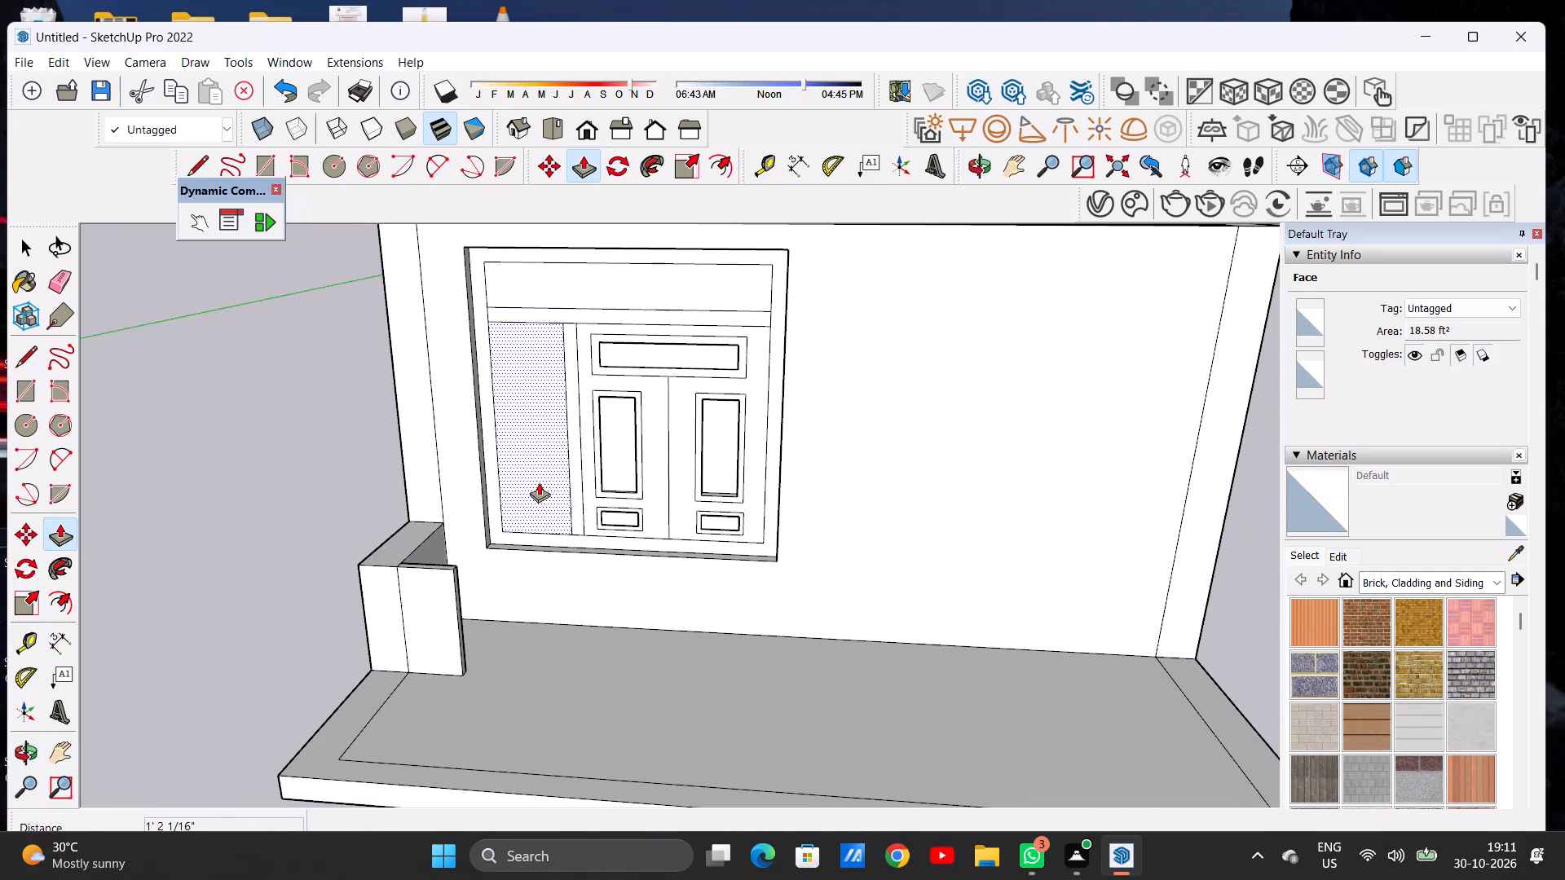
pyautogui.press('space')
# Erase the vertical seam between the low block's front face and the short return wall.
pyautogui.scroll(-3, 543, 495)
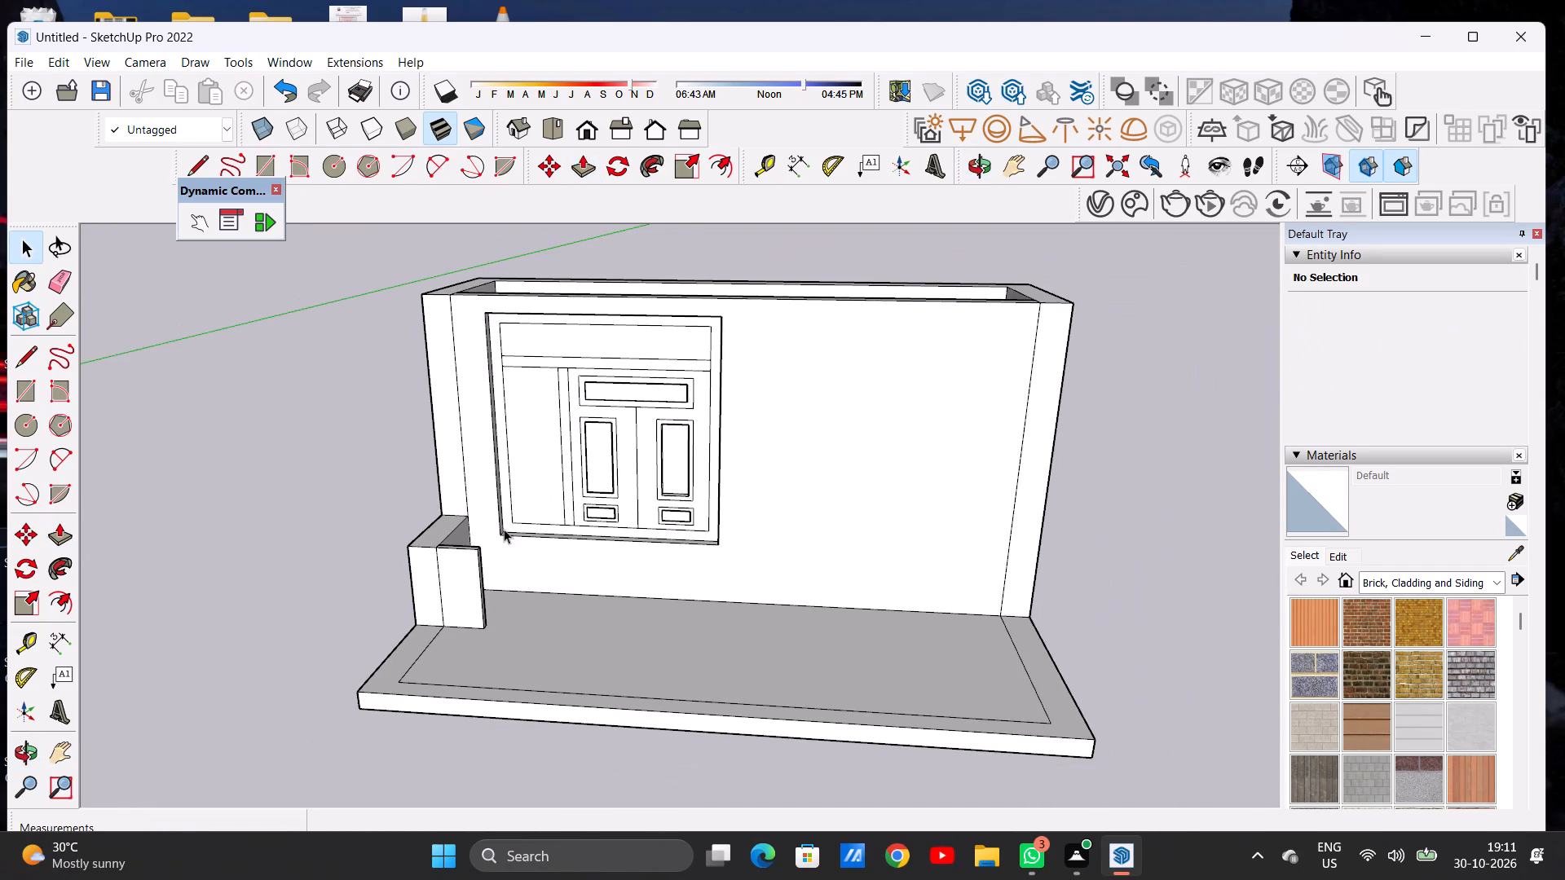
pyautogui.scroll(5, 498, 531)
pyautogui.scroll(9, 410, 599)
pyautogui.scroll(-5, 410, 599)
pyautogui.scroll(1, 410, 599)
pyautogui.scroll(-2, 410, 599)
pyautogui.moveTo(399, 618); pyautogui.dragTo(453, 605, button='middle')
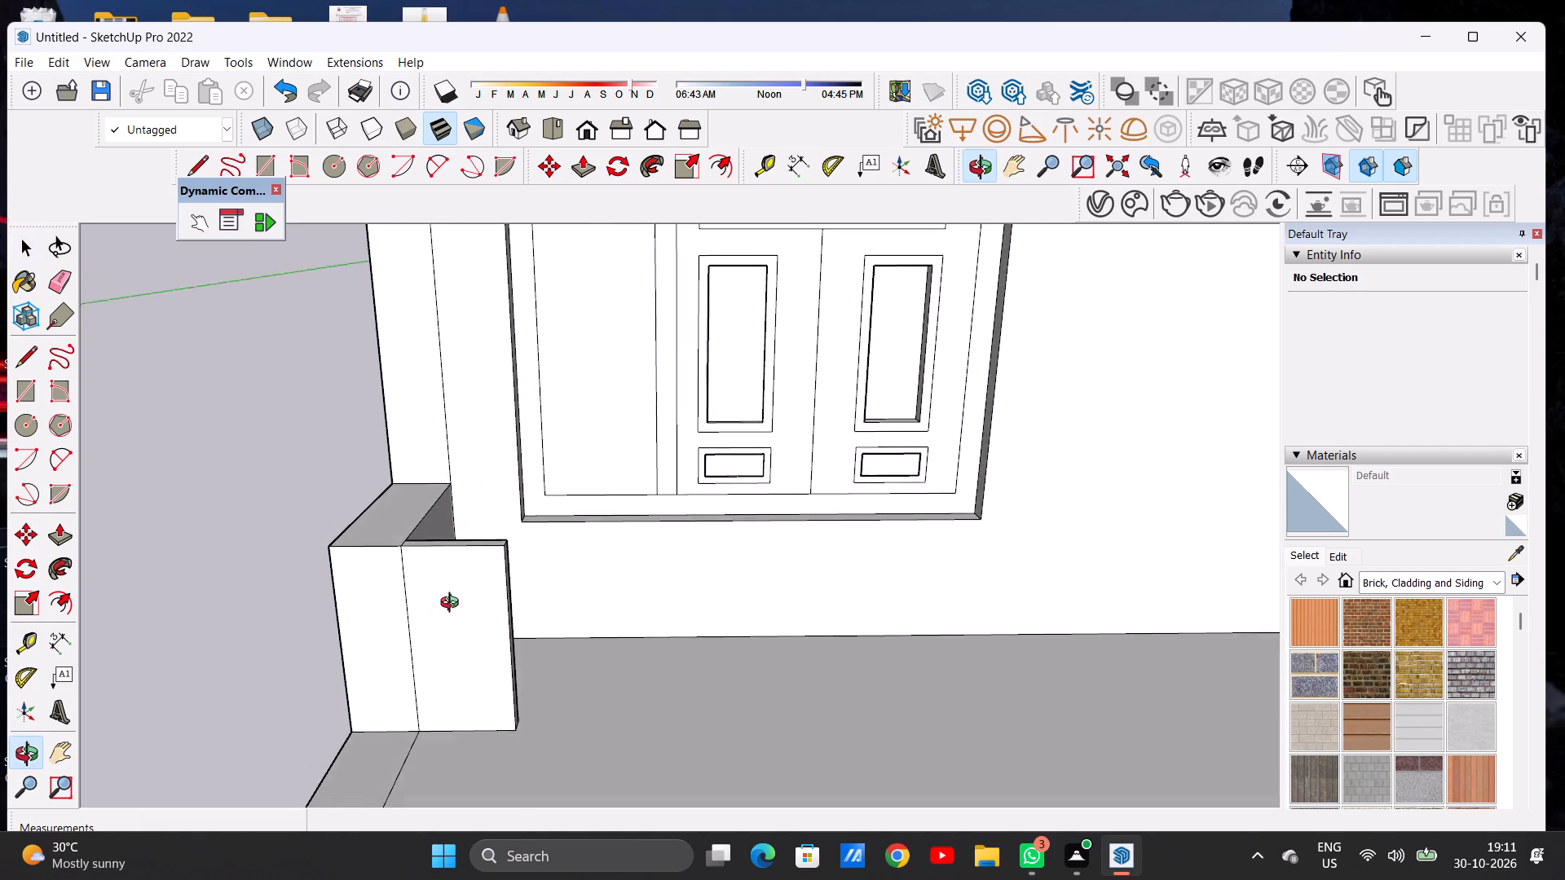
pyautogui.moveTo(453, 605); pyautogui.dragTo(461, 601, button='middle')
pyautogui.scroll(3, 441, 618)
pyautogui.press('e')
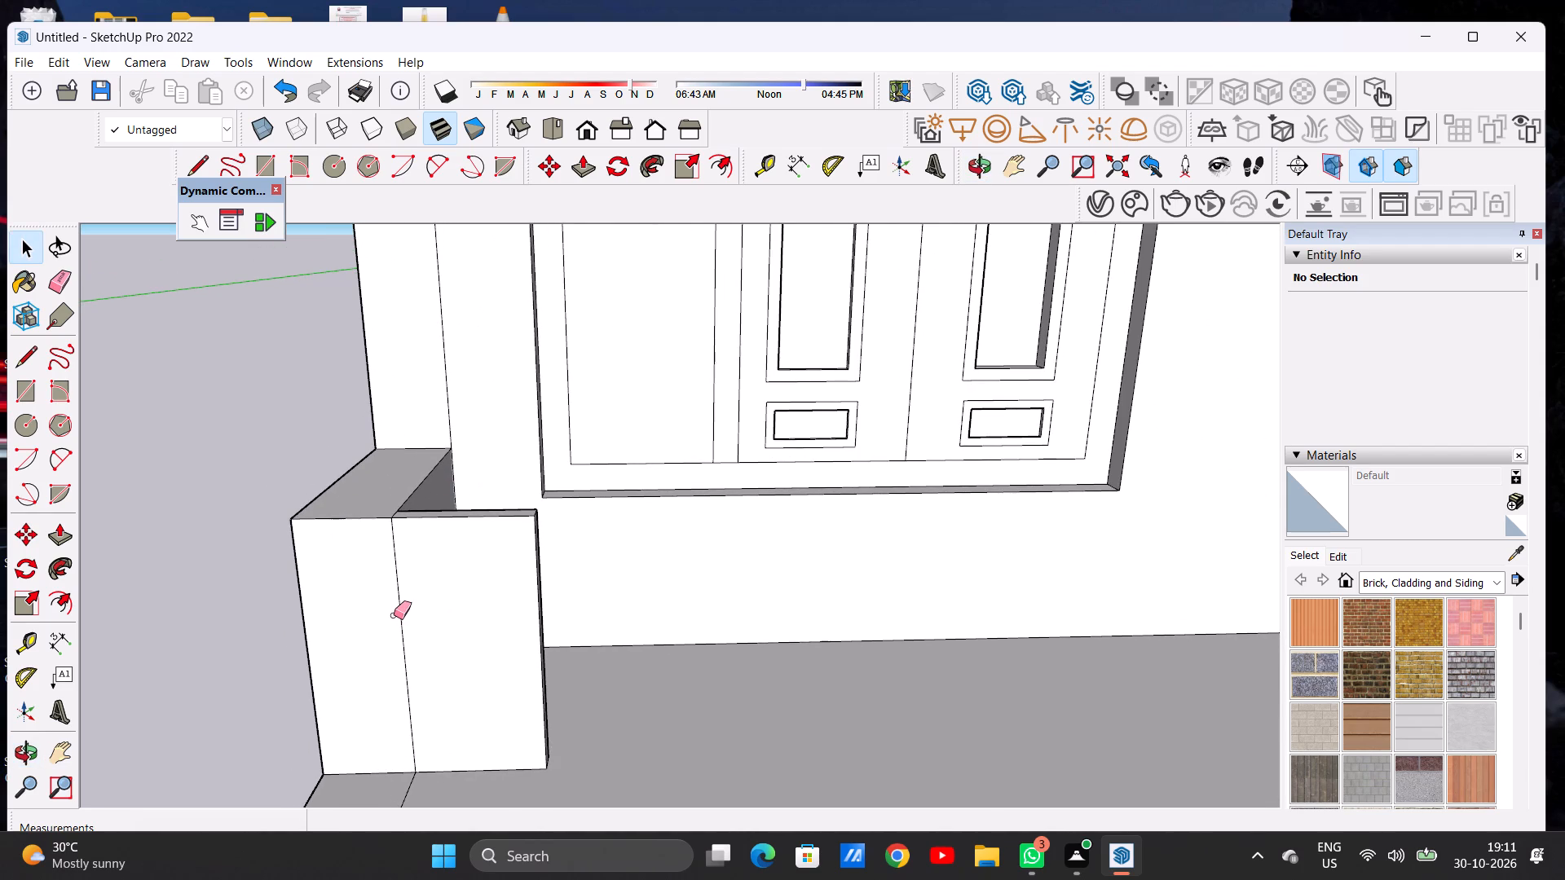
pyautogui.click(402, 615)
pyautogui.press('space')
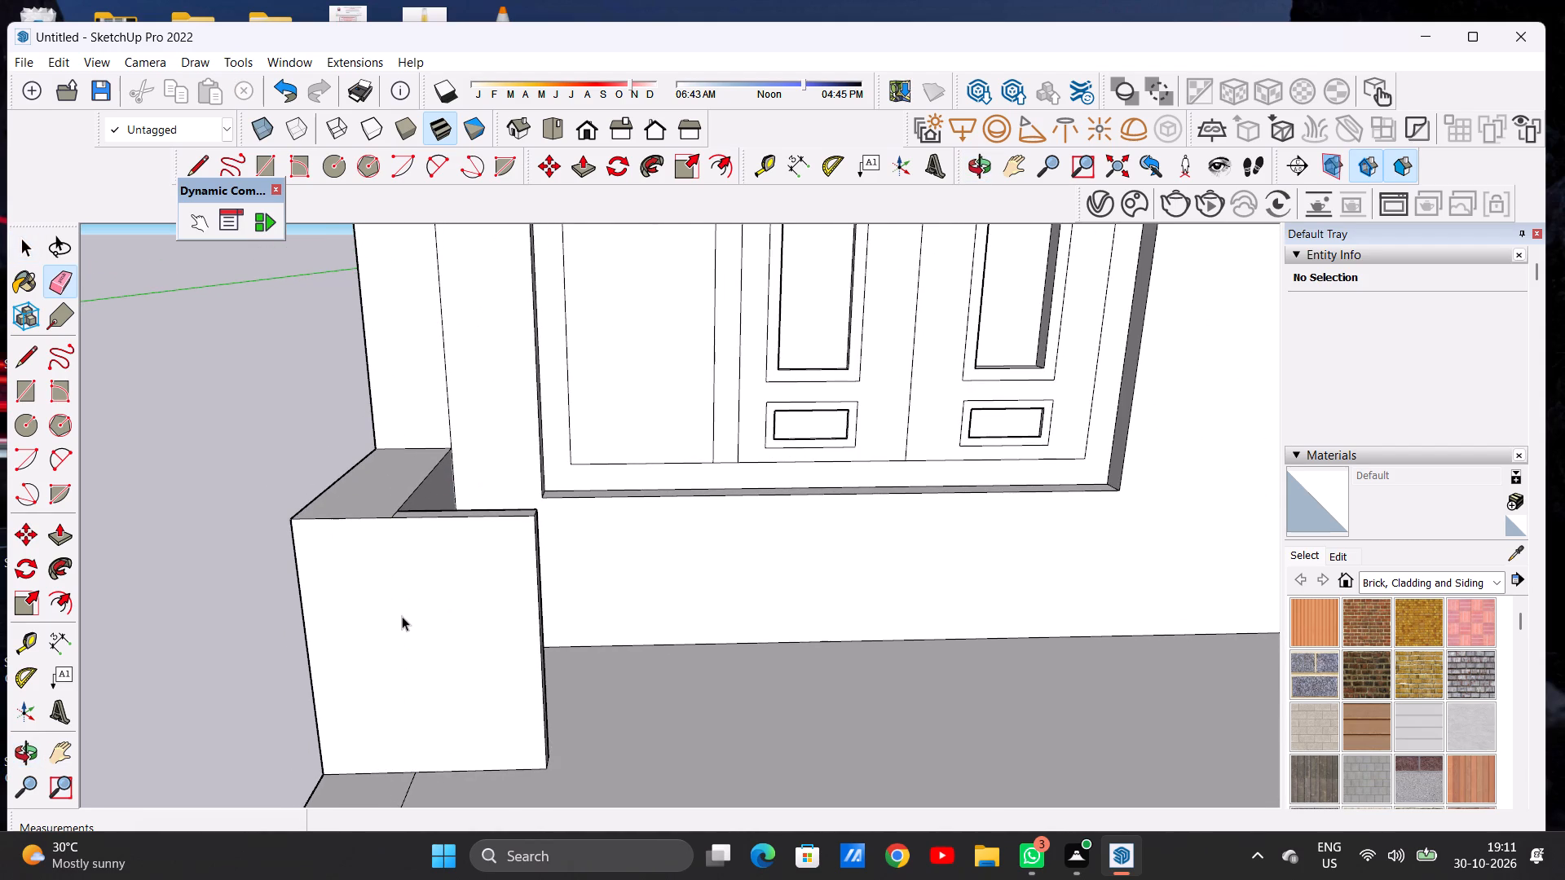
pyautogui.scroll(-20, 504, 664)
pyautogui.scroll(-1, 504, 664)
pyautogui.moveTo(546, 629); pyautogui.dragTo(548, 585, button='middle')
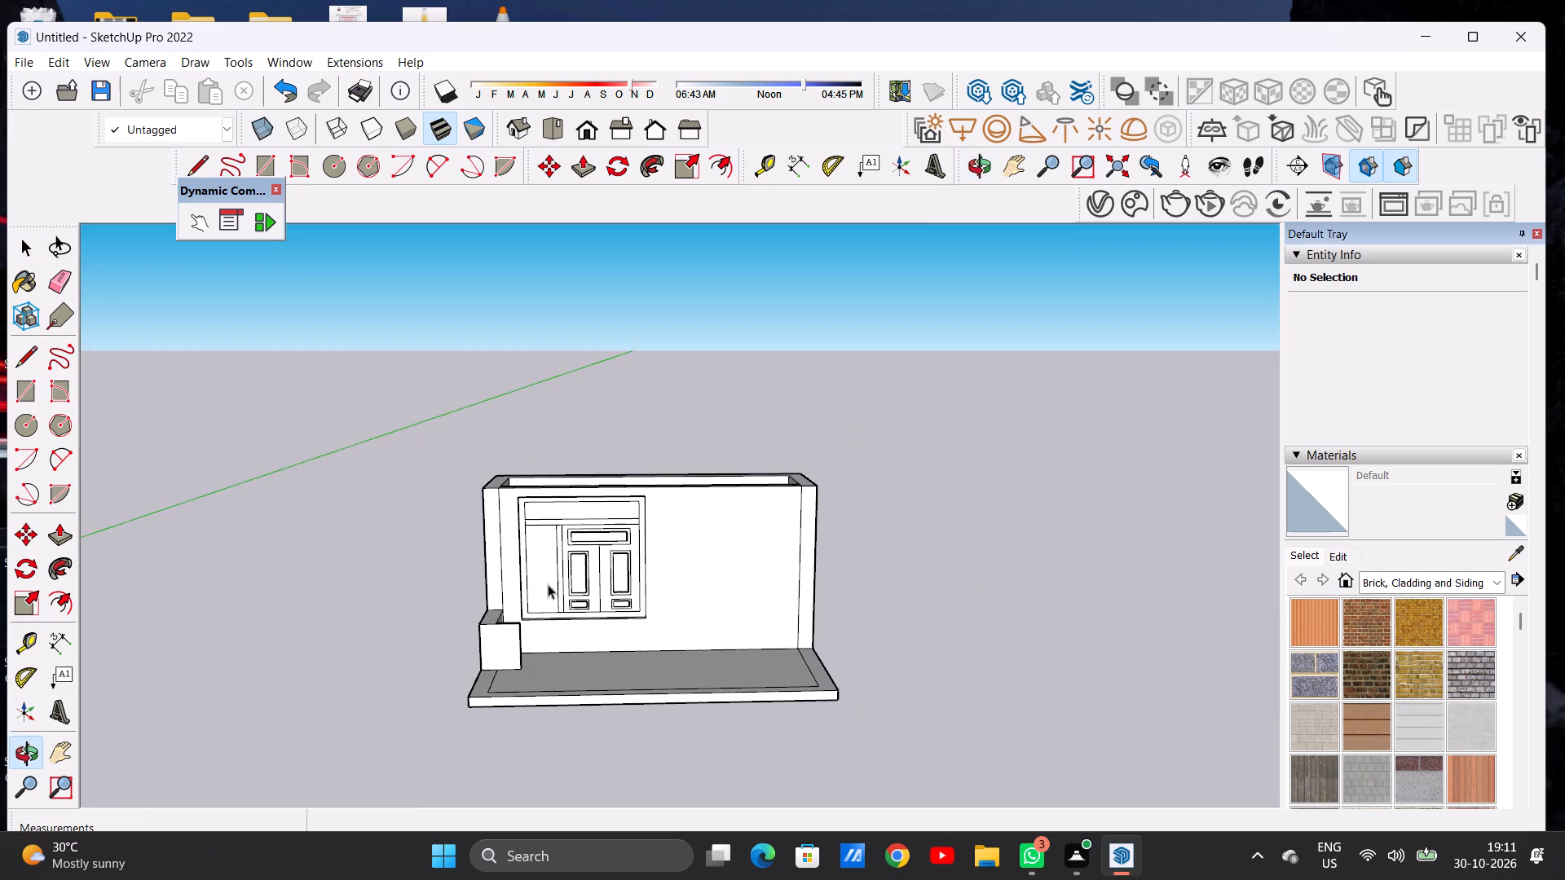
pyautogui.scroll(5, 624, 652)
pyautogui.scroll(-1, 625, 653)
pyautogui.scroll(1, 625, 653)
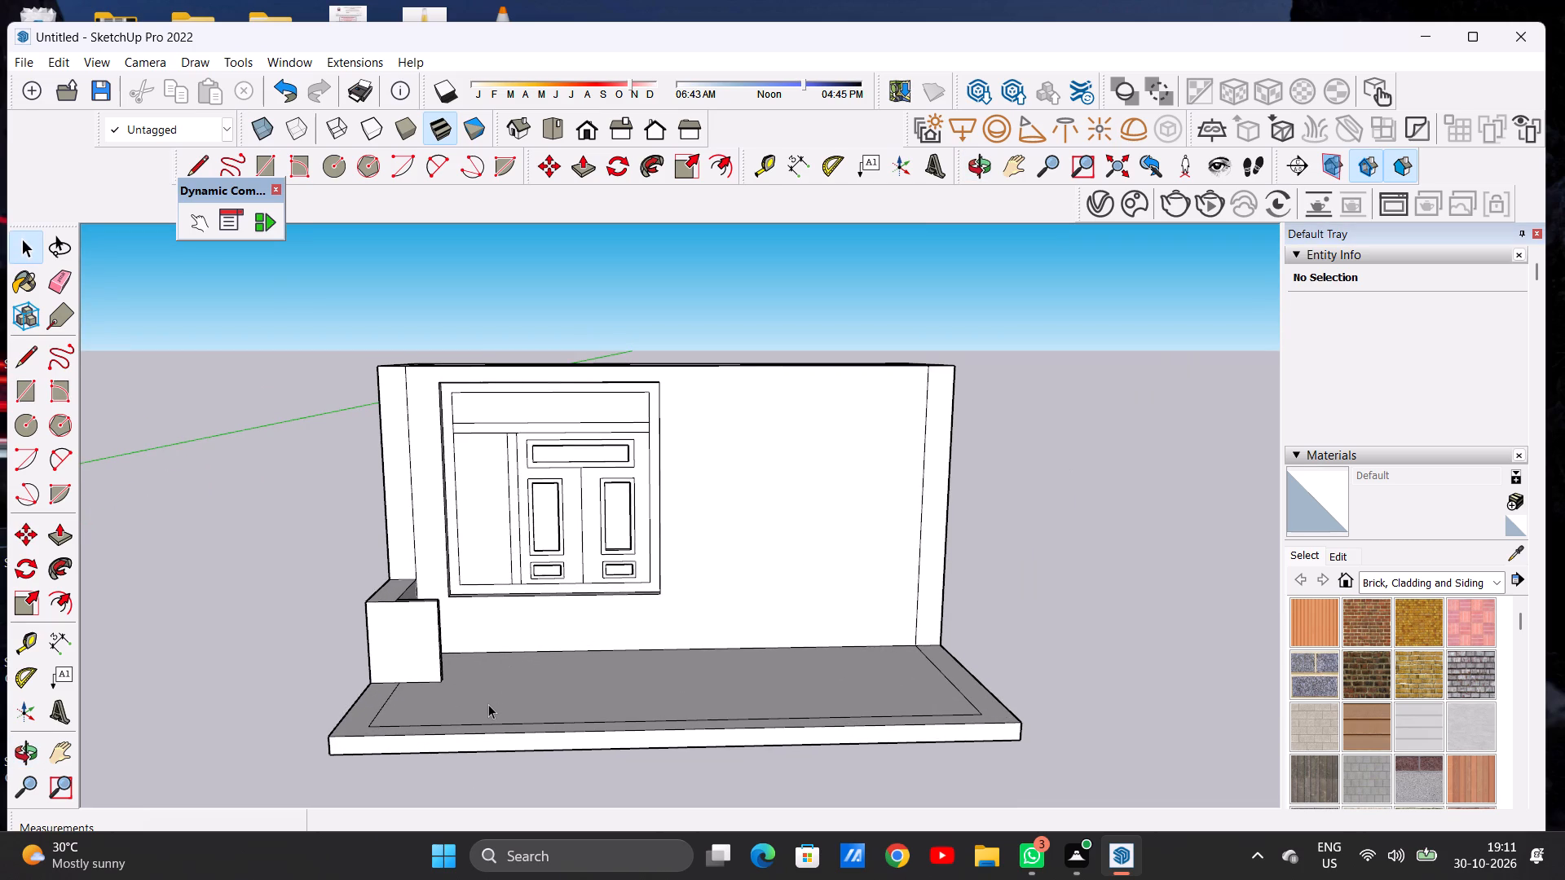
# Draw a rectangular outline about 22' 4 13/16" by 5' 7 1/4" on the front wall, from the door frame's base down to the slab, slightly wider than the frame.
pyautogui.scroll(-5, 476, 706)
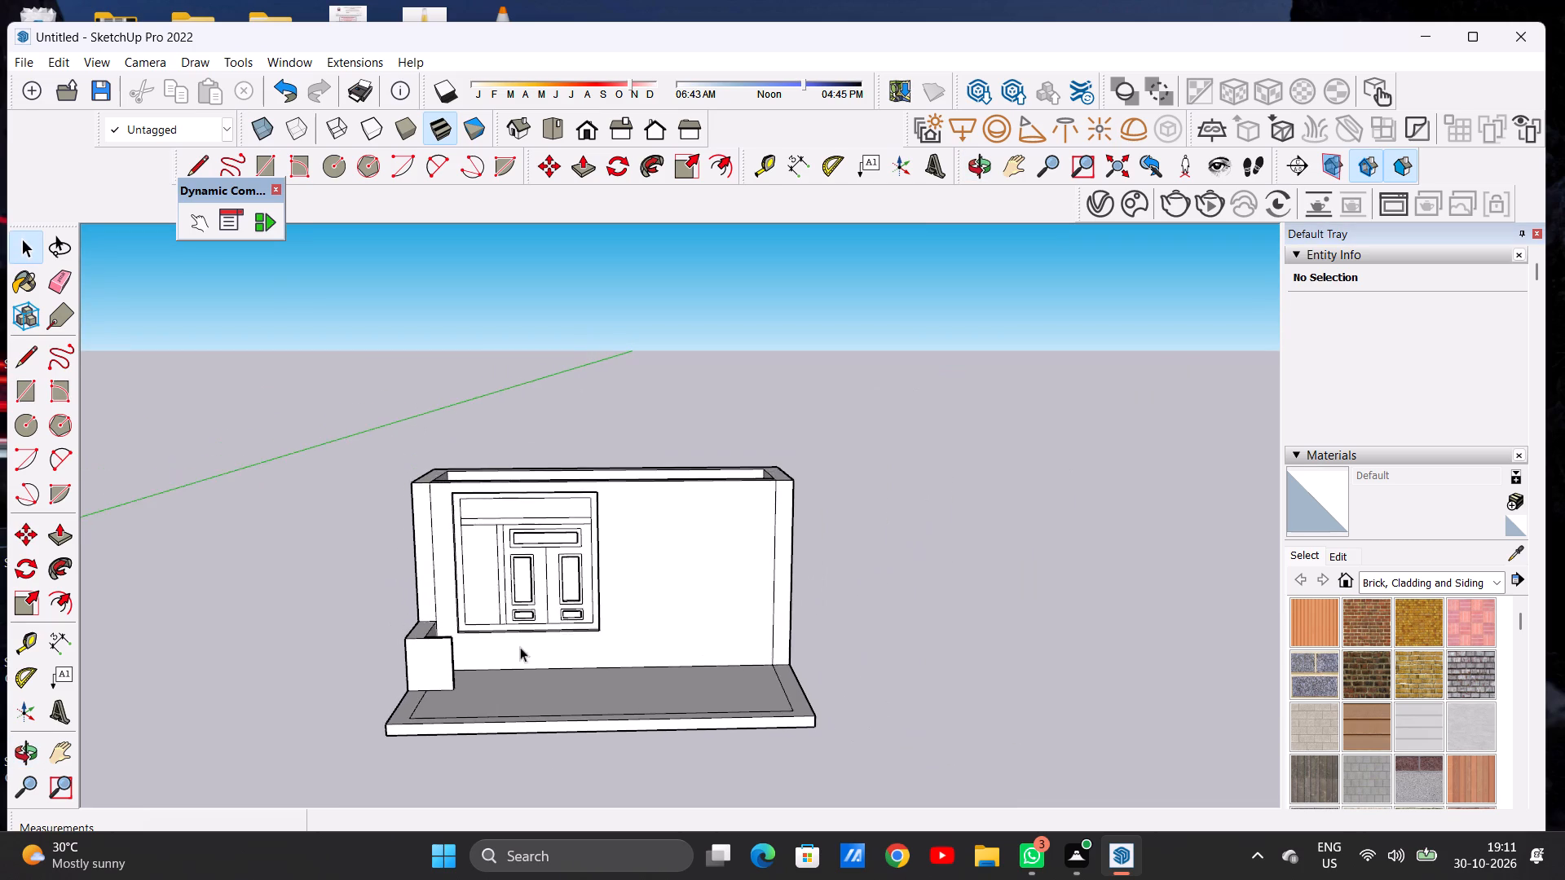
pyautogui.moveTo(520, 647); pyautogui.dragTo(503, 749, button='middle')
pyautogui.scroll(7, 484, 632)
pyautogui.moveTo(482, 683); pyautogui.dragTo(462, 589, button='middle')
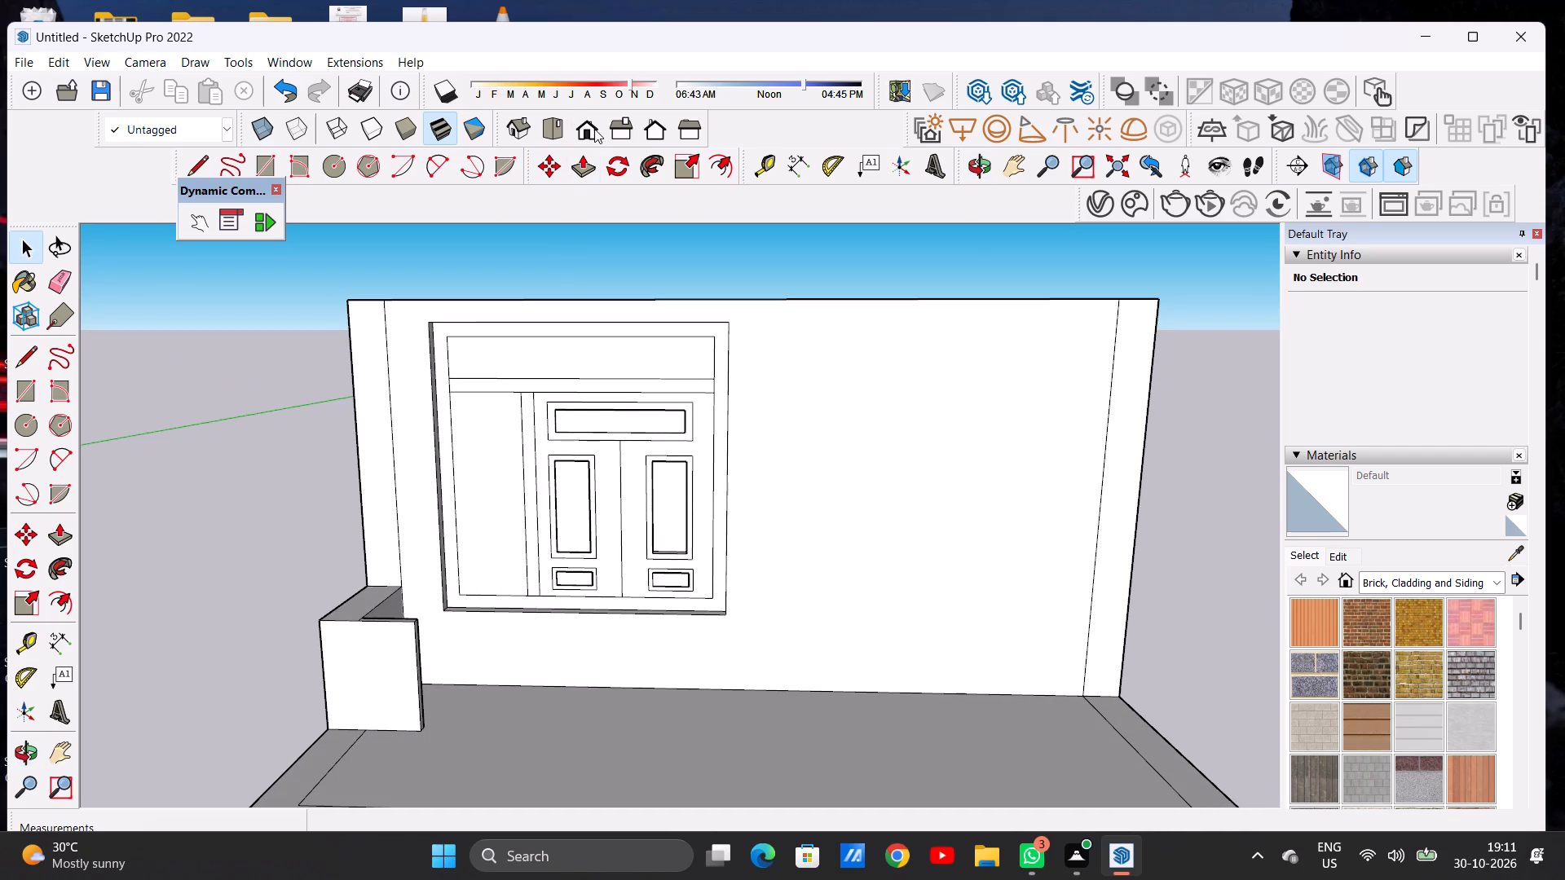
pyautogui.click(594, 129)
pyautogui.scroll(-4, 540, 533)
pyautogui.scroll(8, 475, 603)
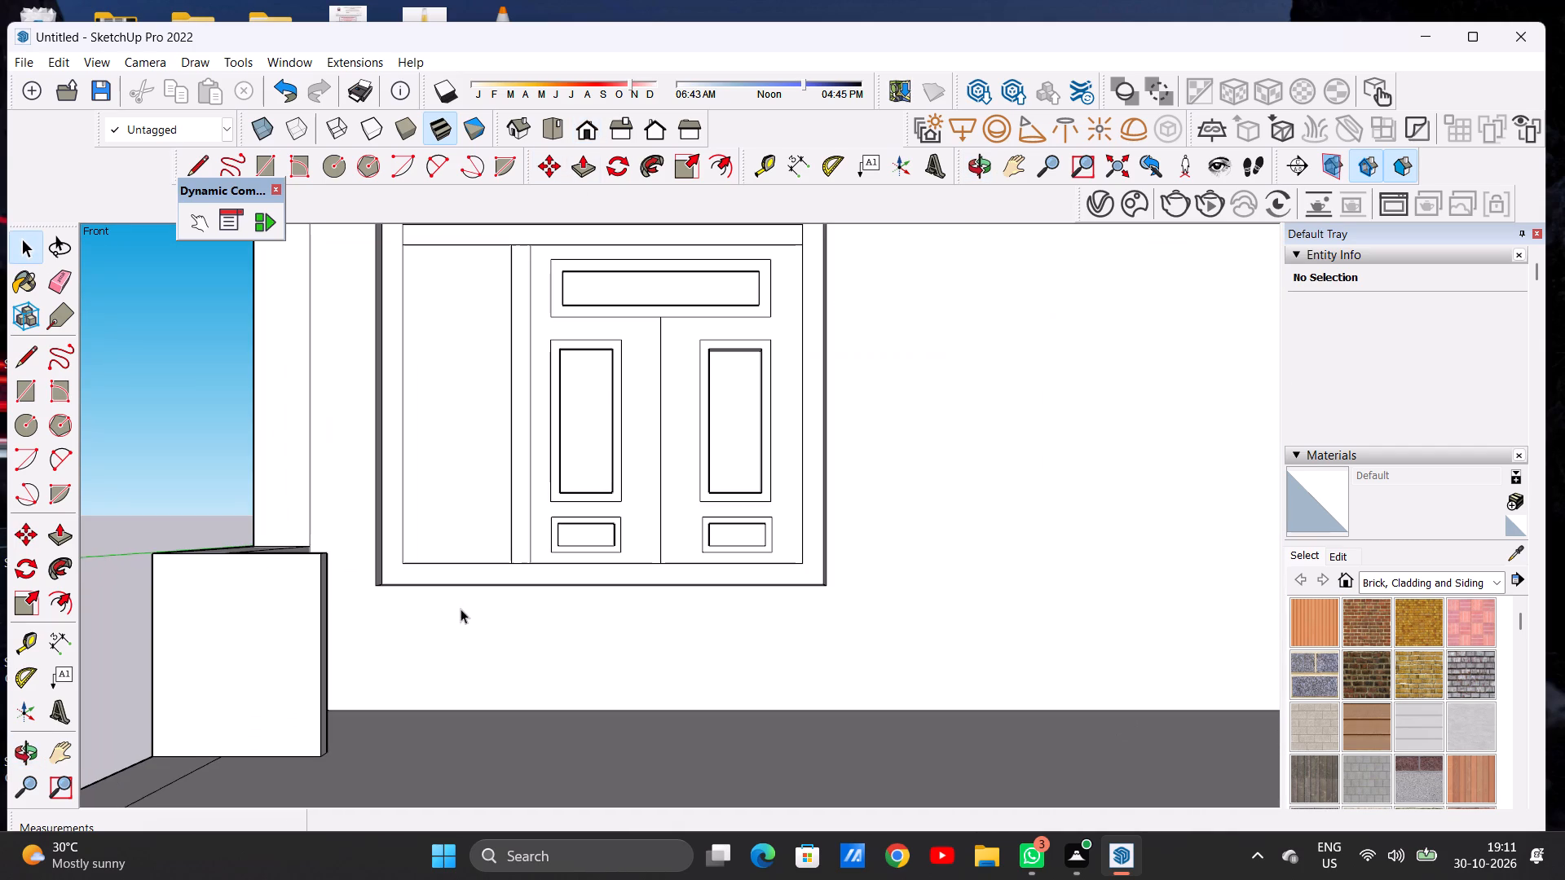
pyautogui.press('l')
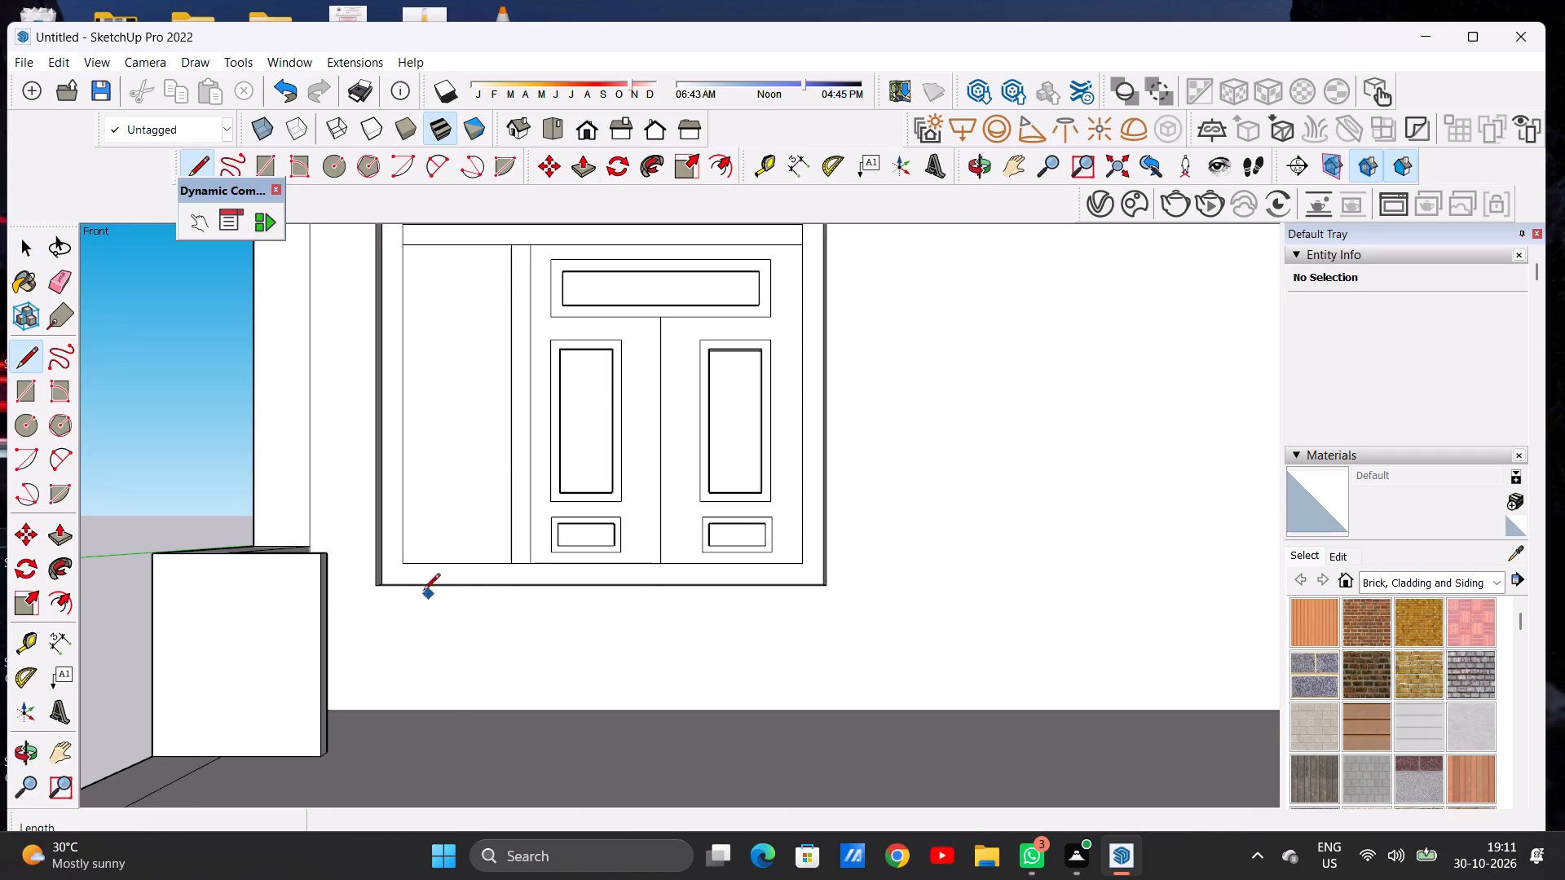
pyautogui.click(378, 590)
pyautogui.click(359, 588)
pyautogui.click(359, 713)
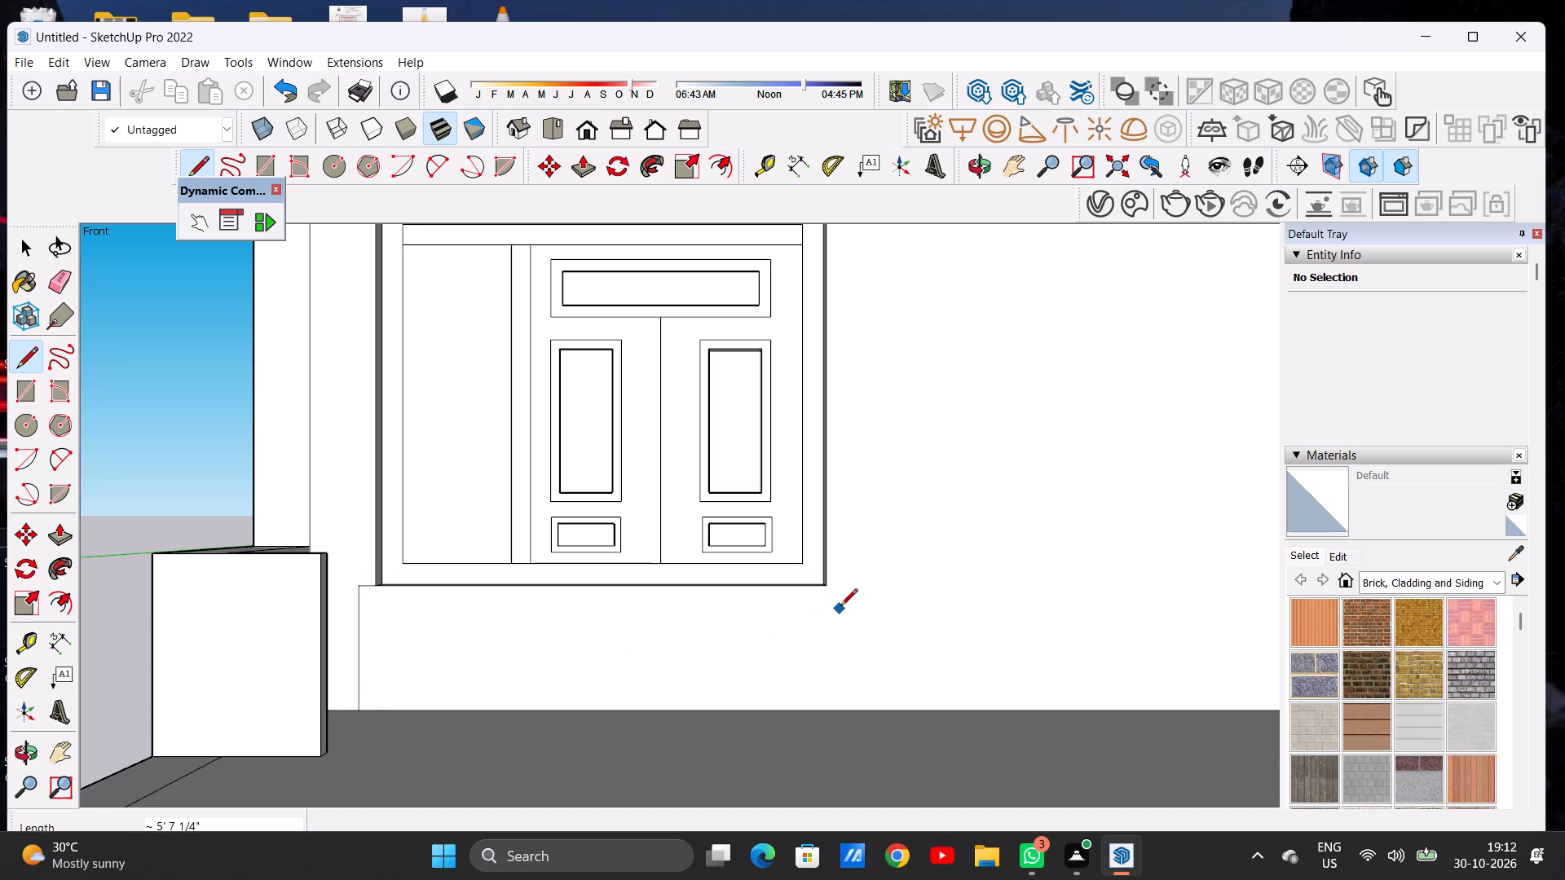
pyautogui.click(826, 589)
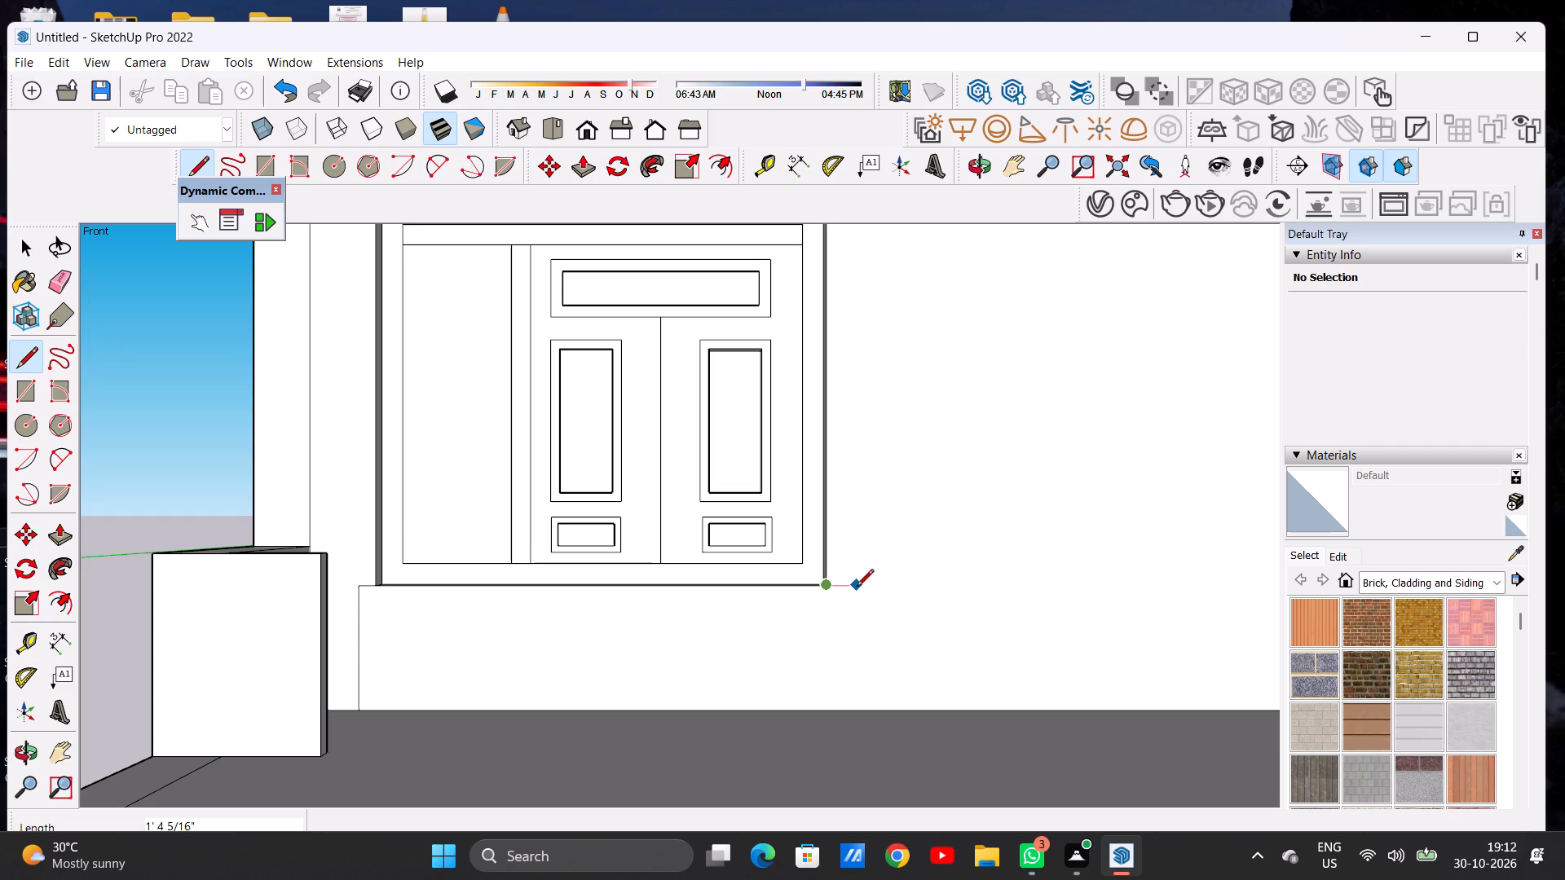
pyautogui.click(857, 587)
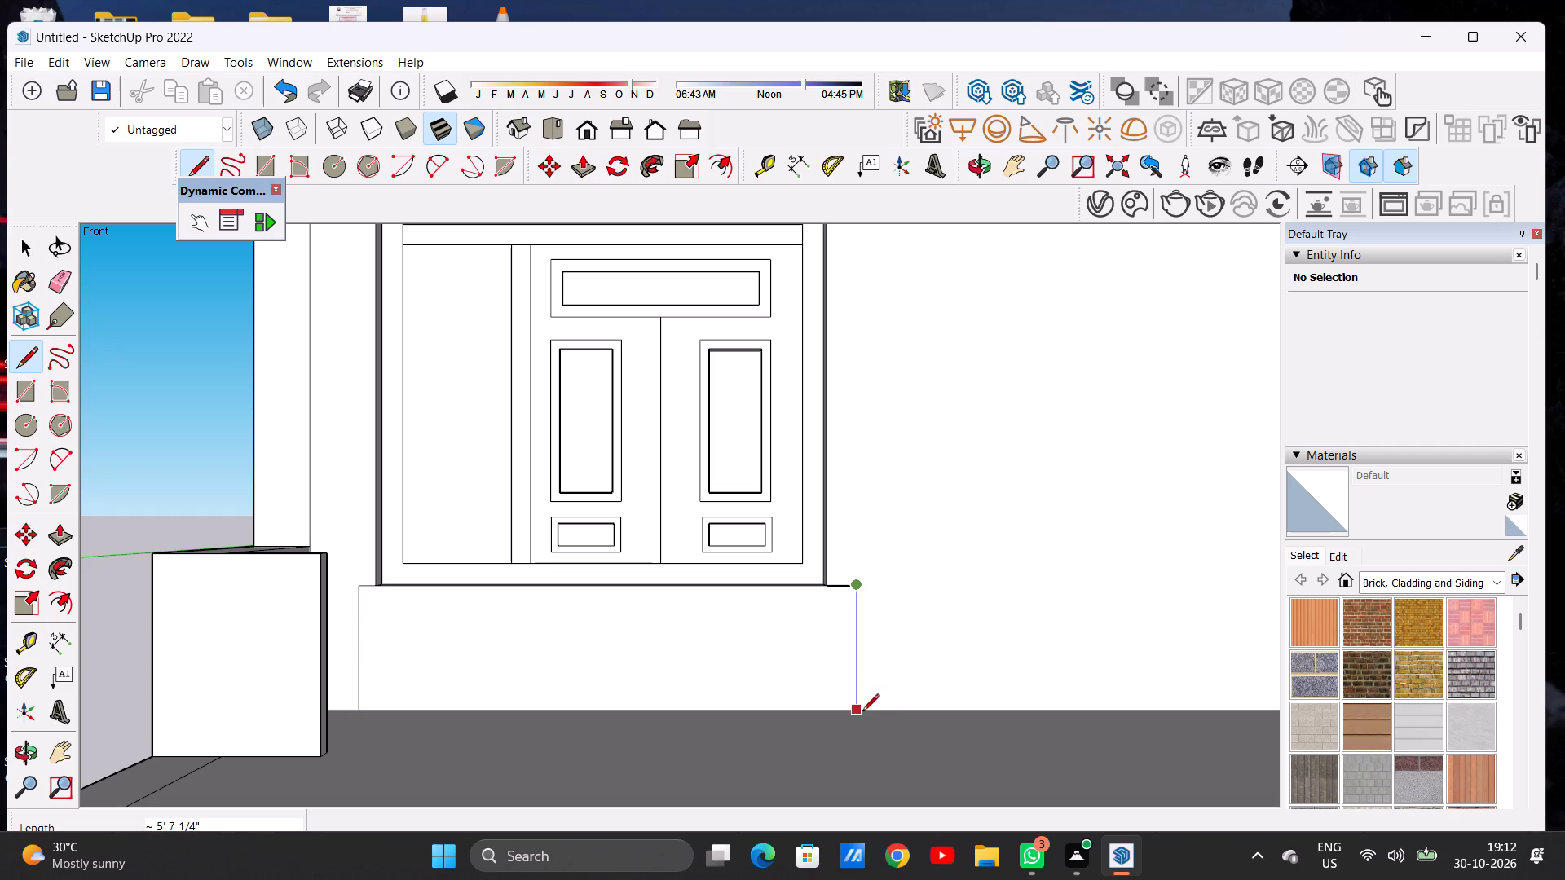
pyautogui.click(857, 709)
pyautogui.press('space')
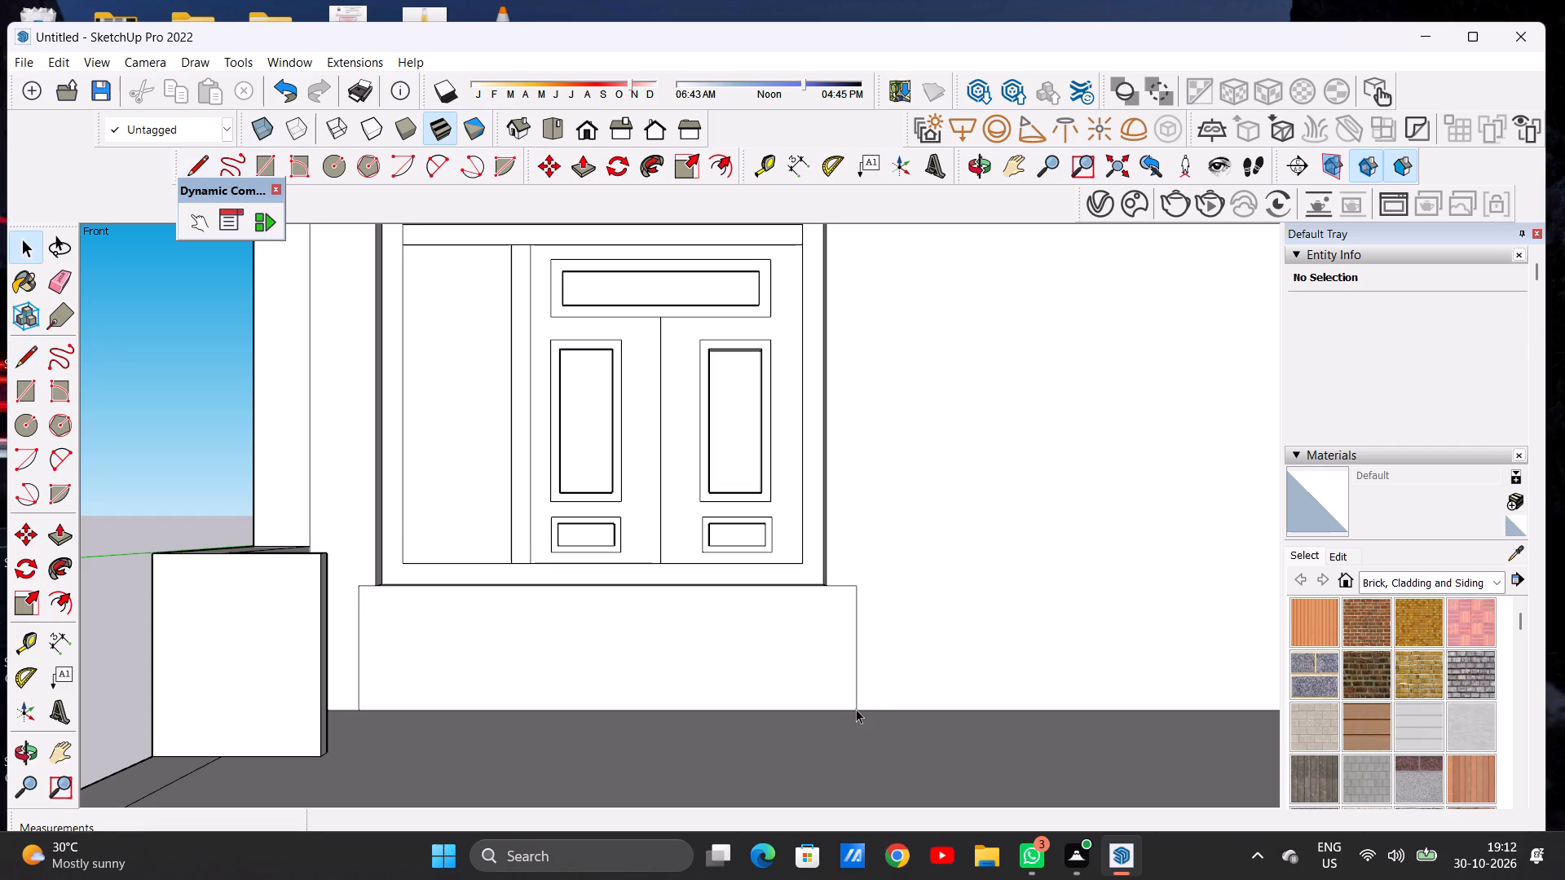
# Draw three roughly evenly spaced horizontal lines, about 22' 4 13/16" long, across the upper part of the rectangle below the door.
pyautogui.scroll(-8, 822, 700)
pyautogui.scroll(10, 767, 675)
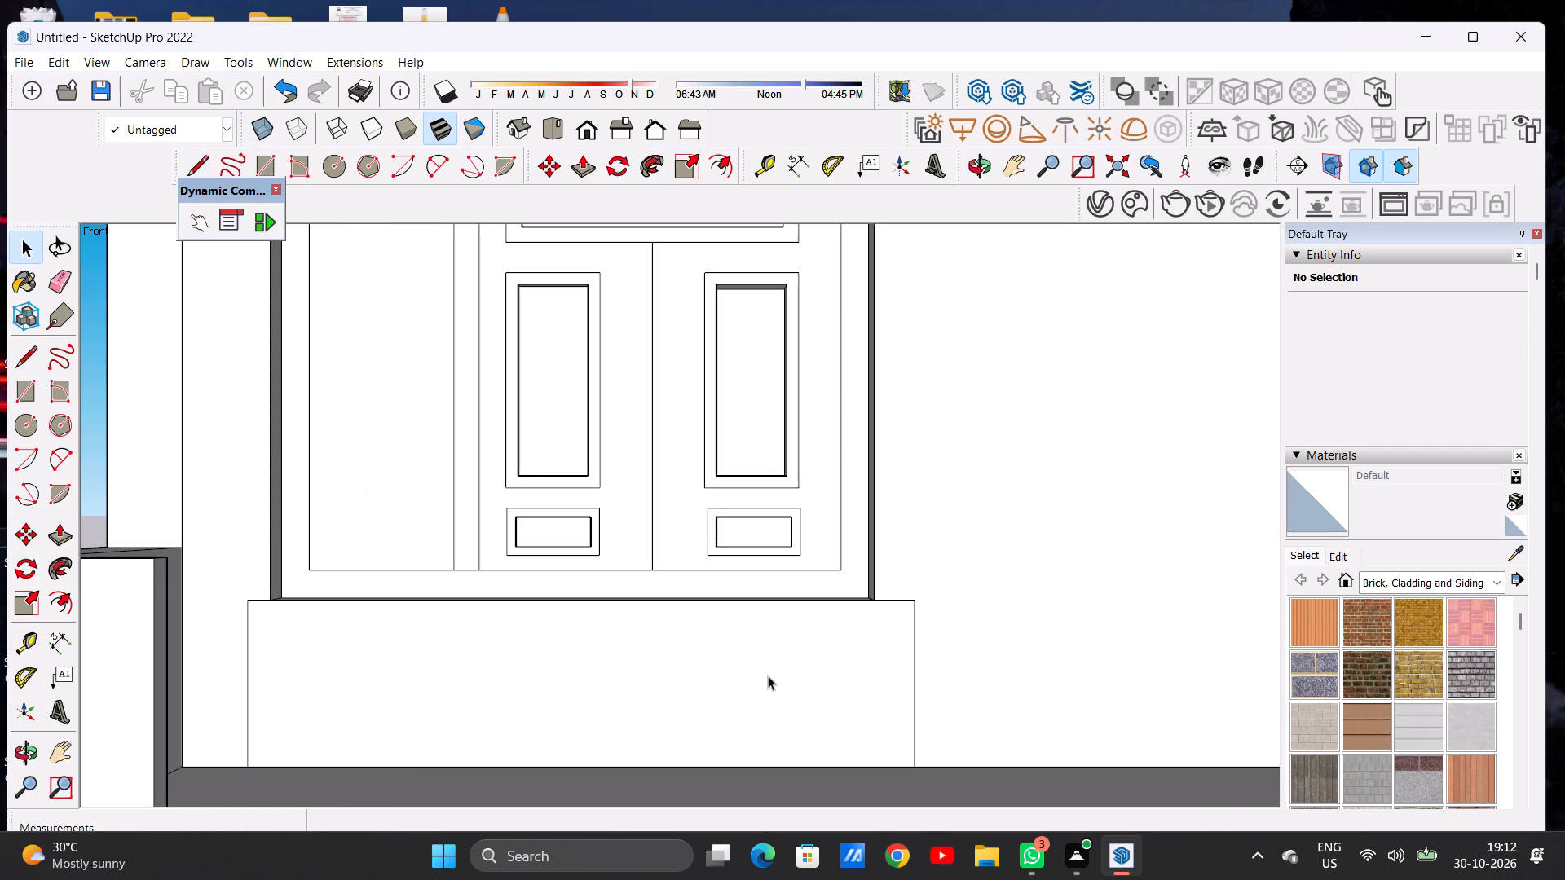
pyautogui.press('l')
pyautogui.scroll(2, 248, 629)
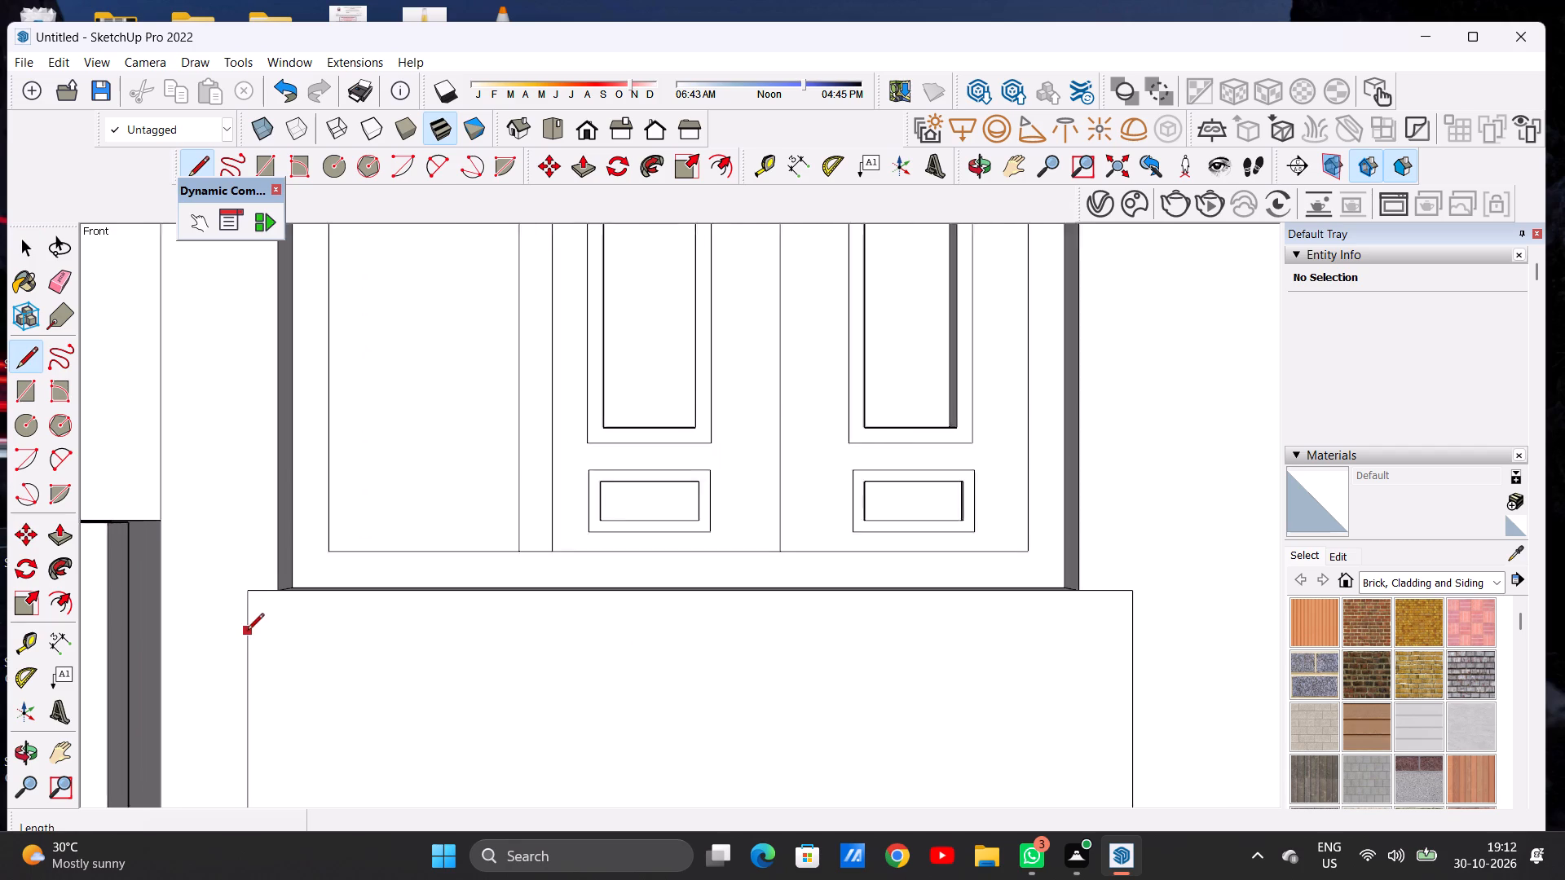
pyautogui.scroll(2, 247, 631)
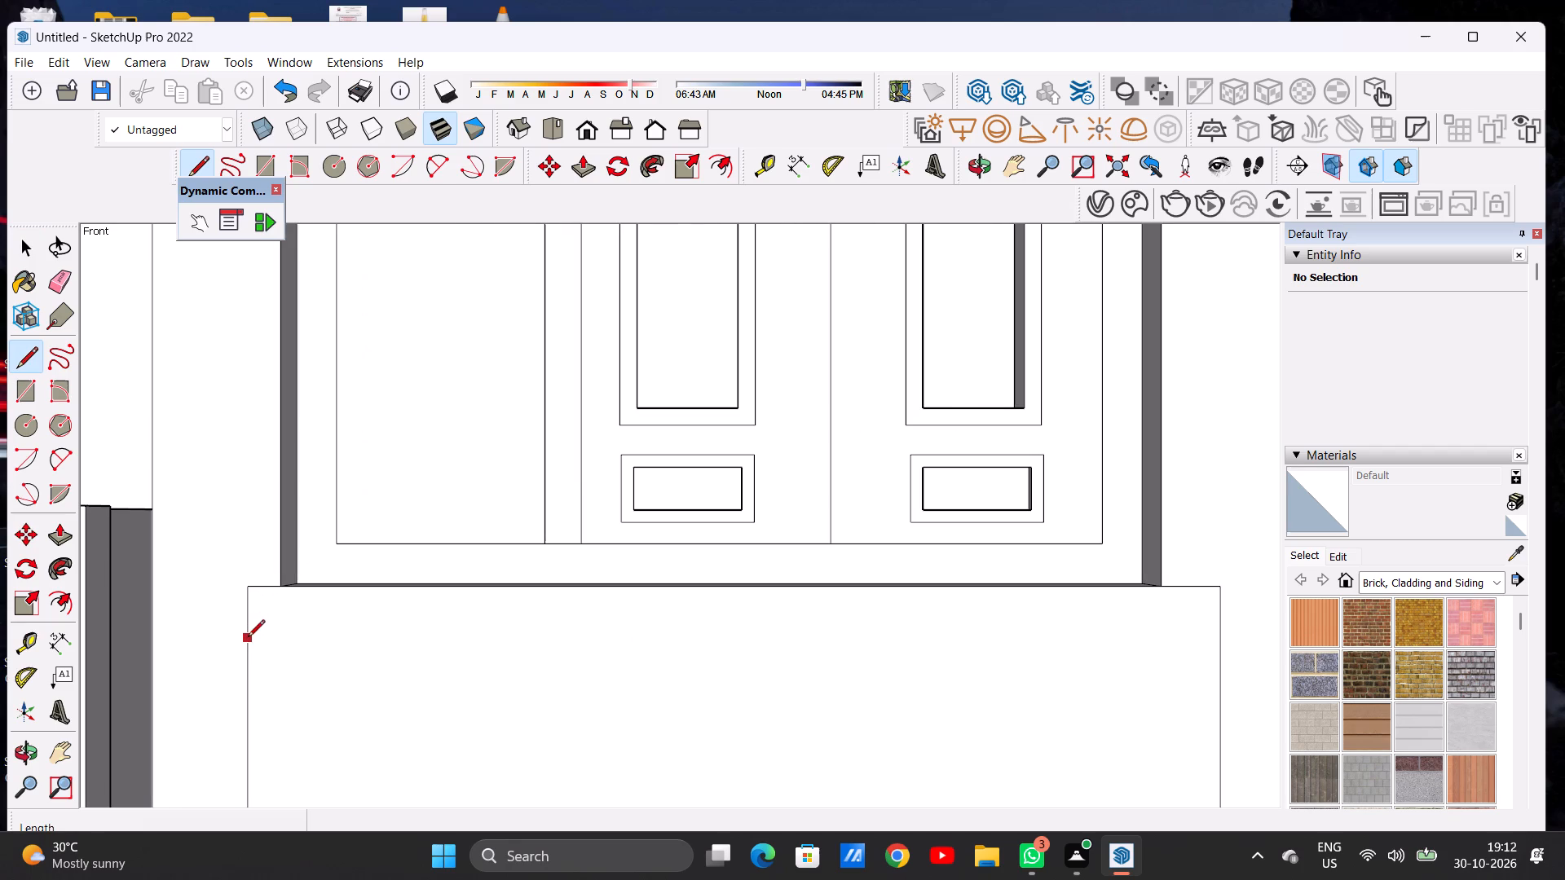
pyautogui.click(248, 638)
pyautogui.scroll(-6, 362, 629)
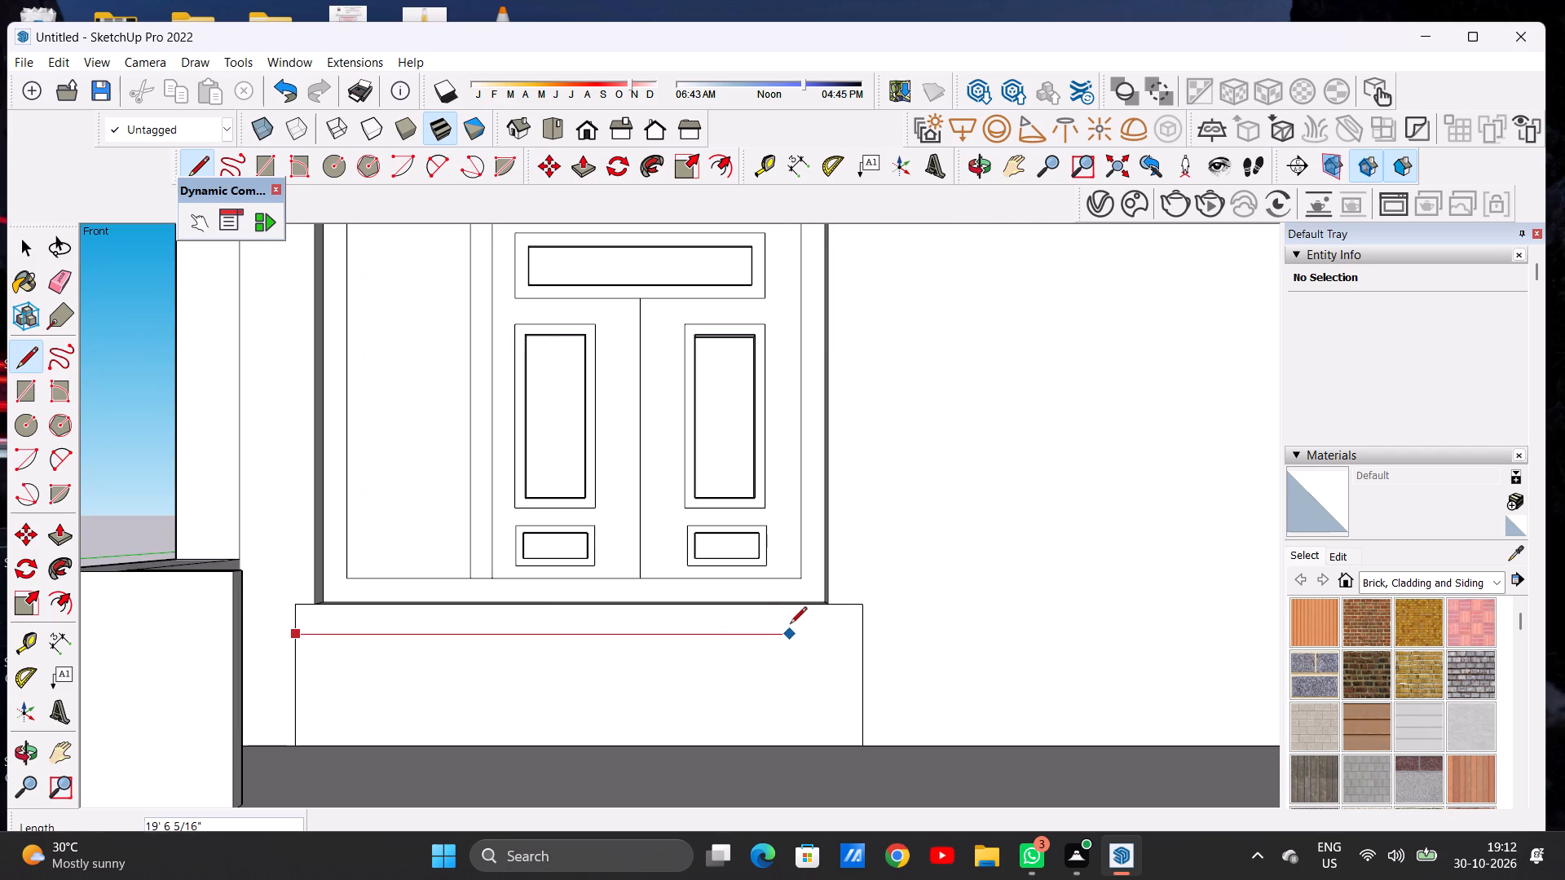
pyautogui.click(862, 632)
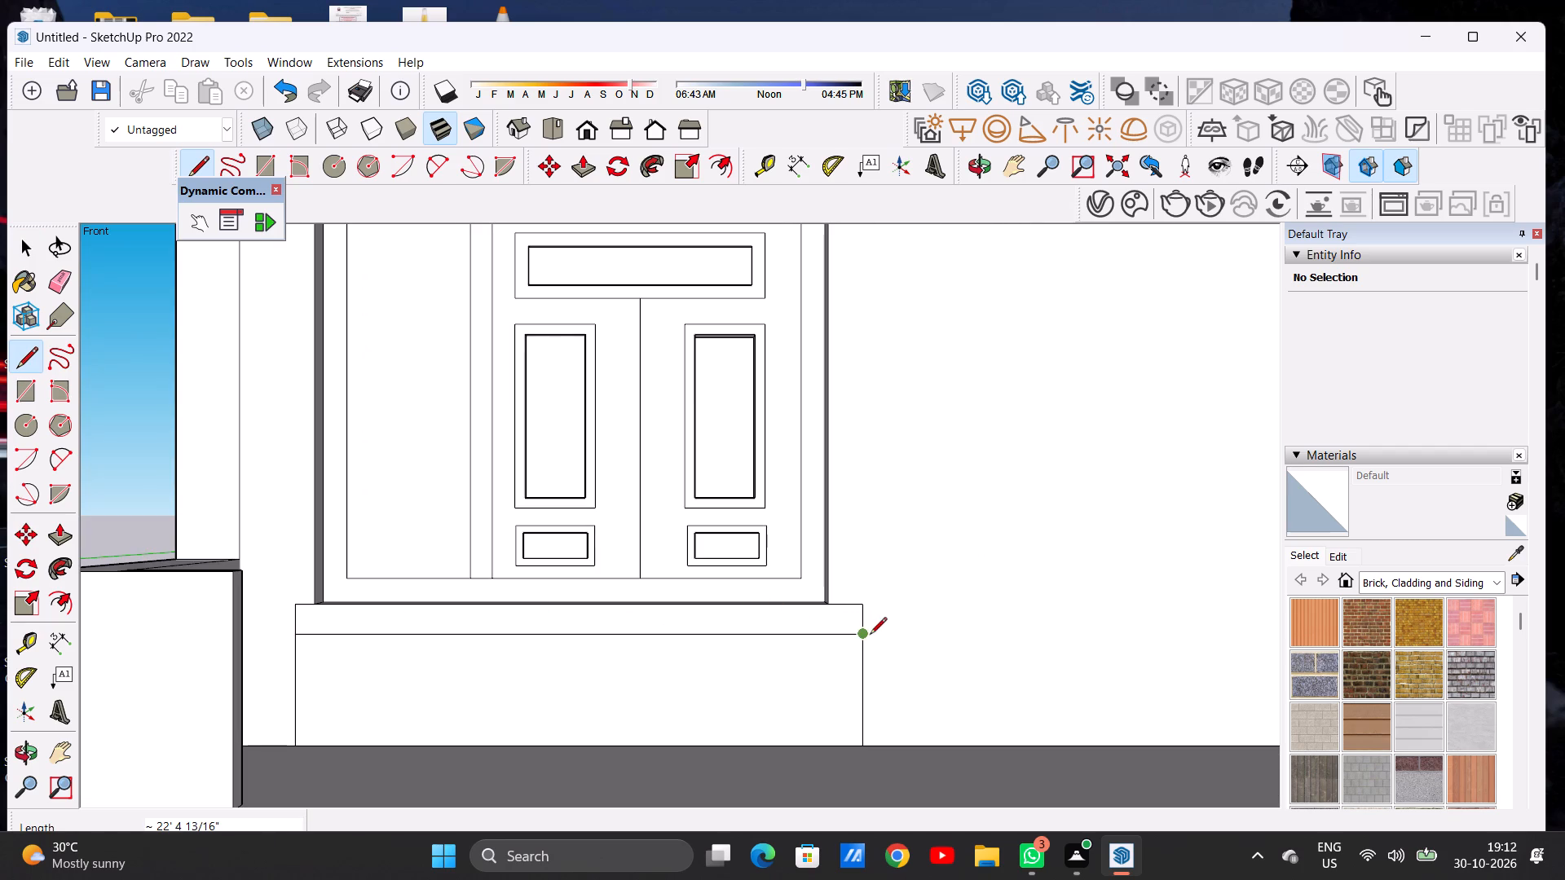
pyautogui.click(297, 665)
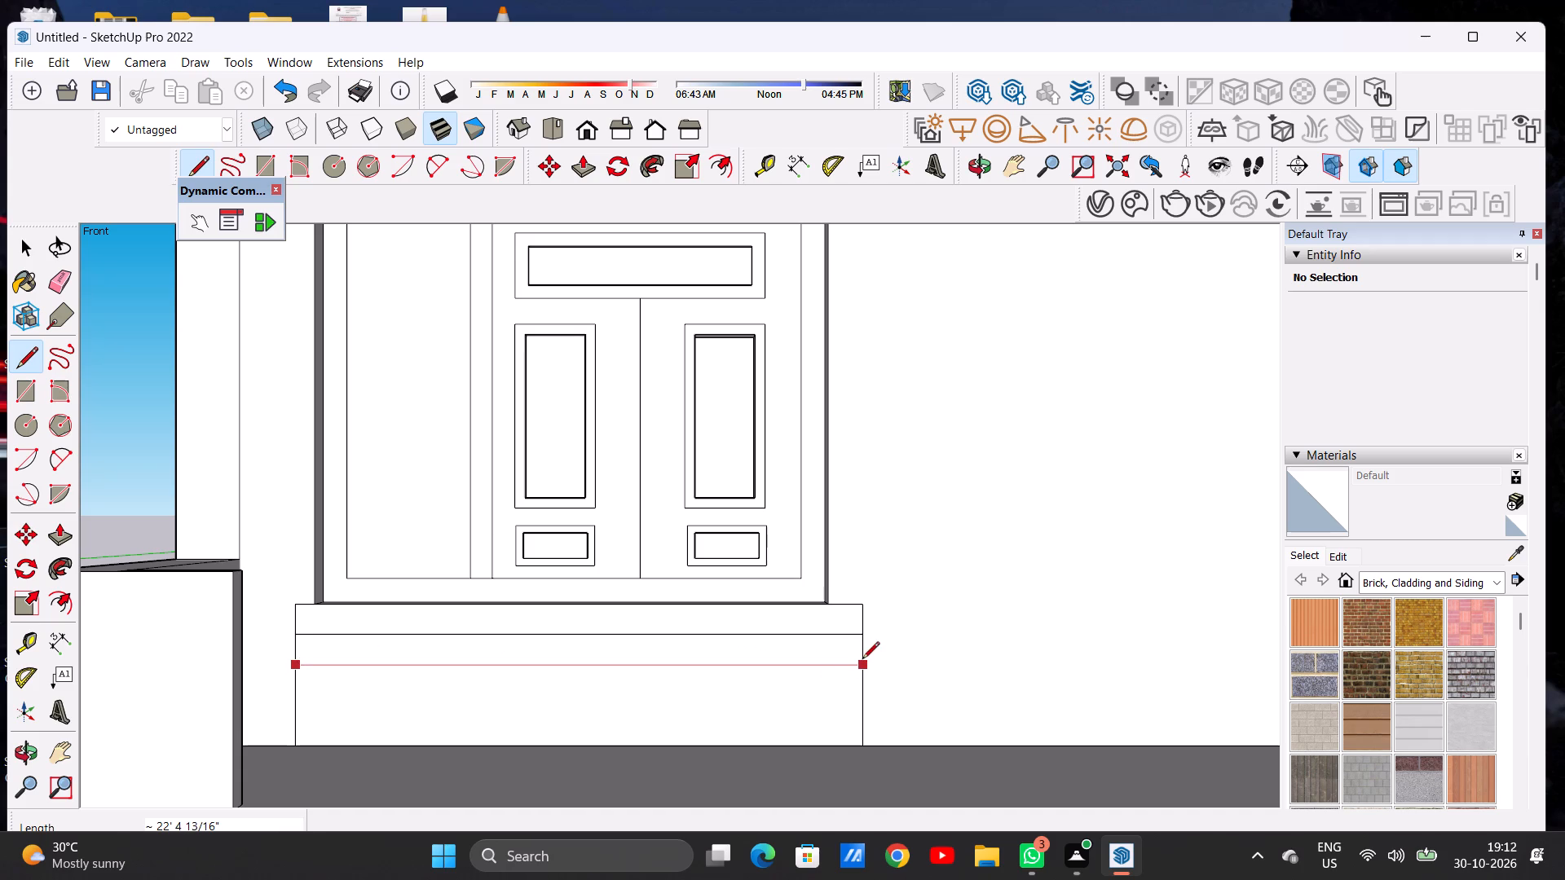
pyautogui.click(863, 660)
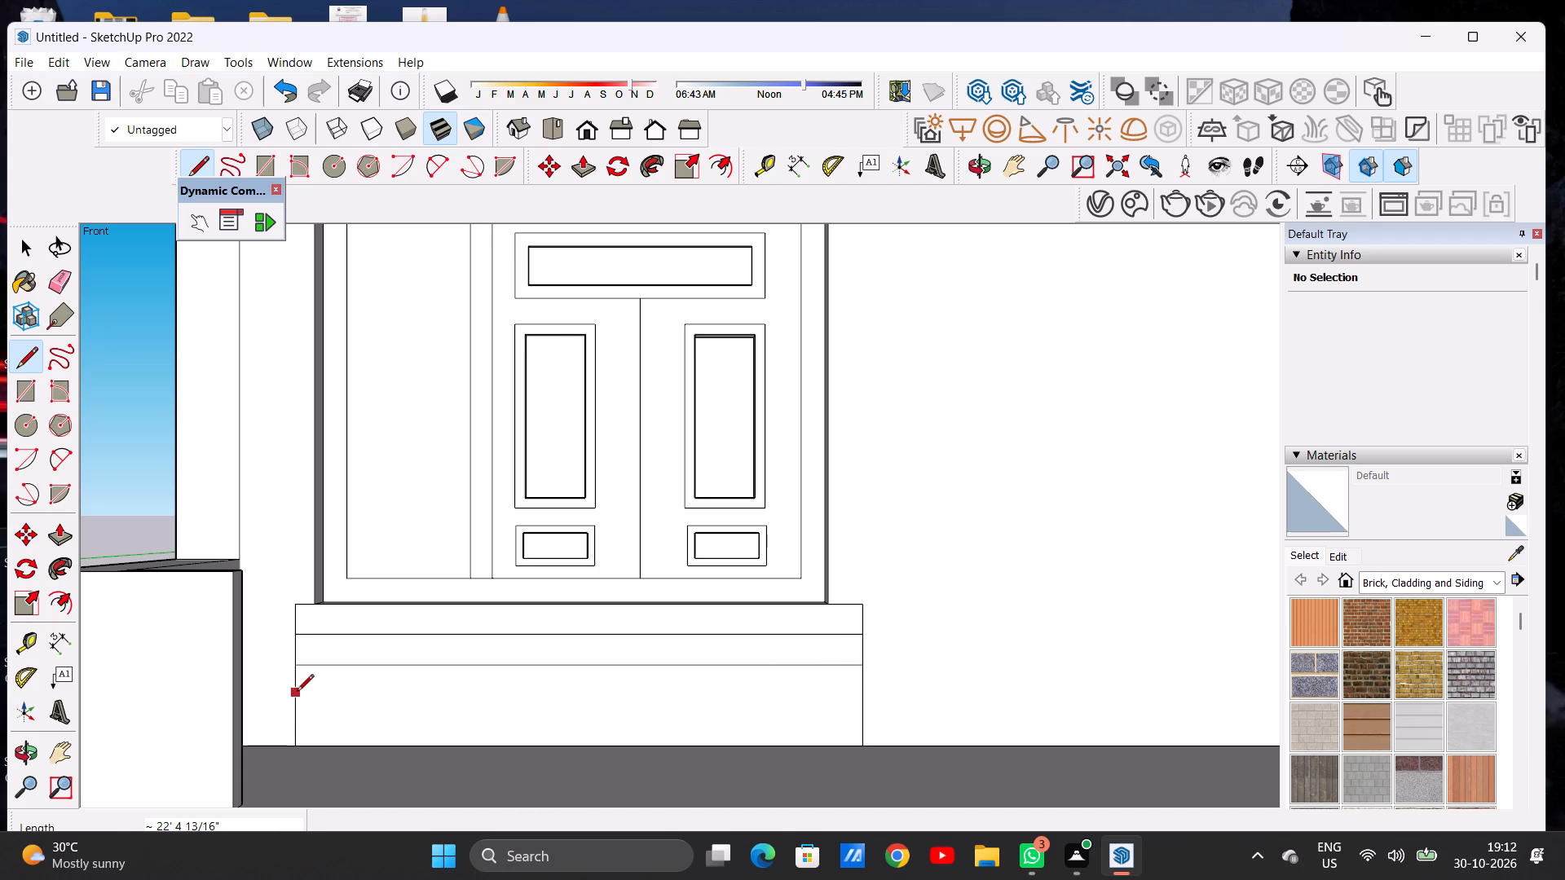
pyautogui.click(293, 693)
pyautogui.click(855, 692)
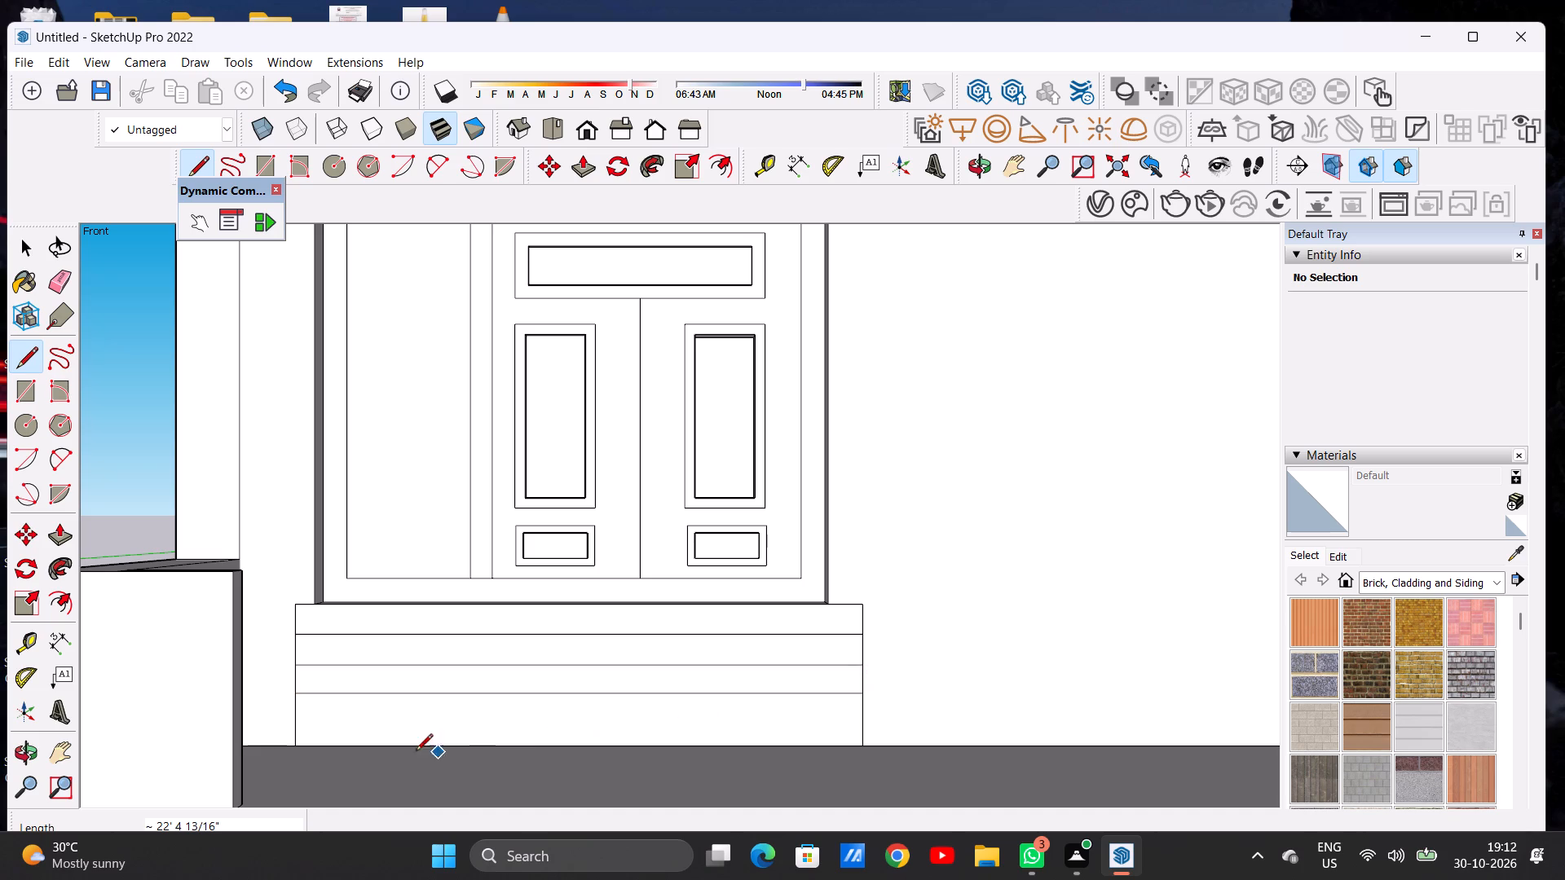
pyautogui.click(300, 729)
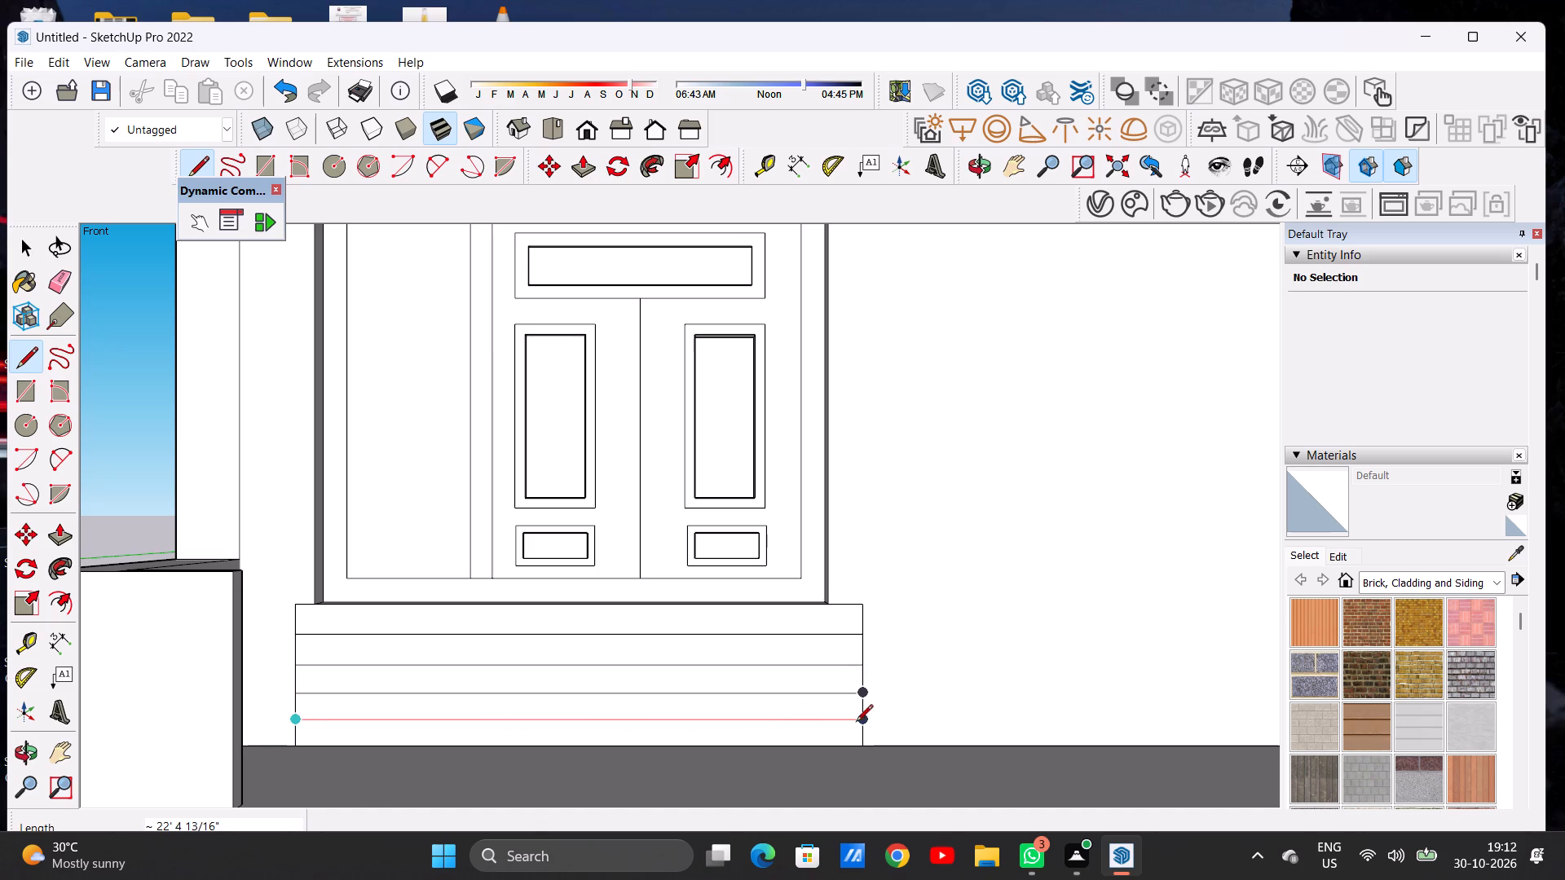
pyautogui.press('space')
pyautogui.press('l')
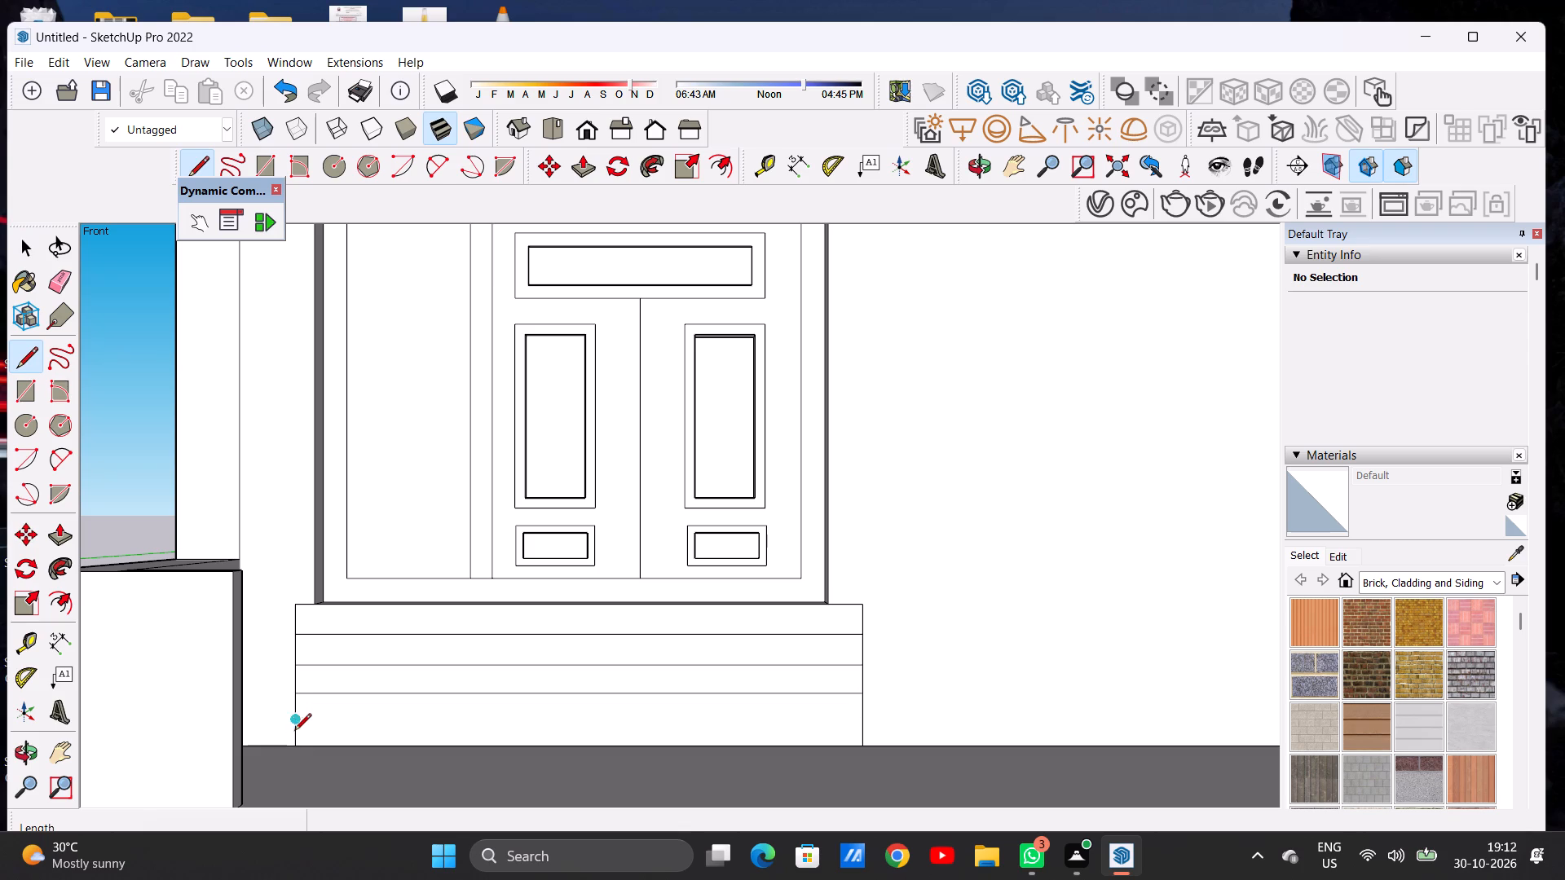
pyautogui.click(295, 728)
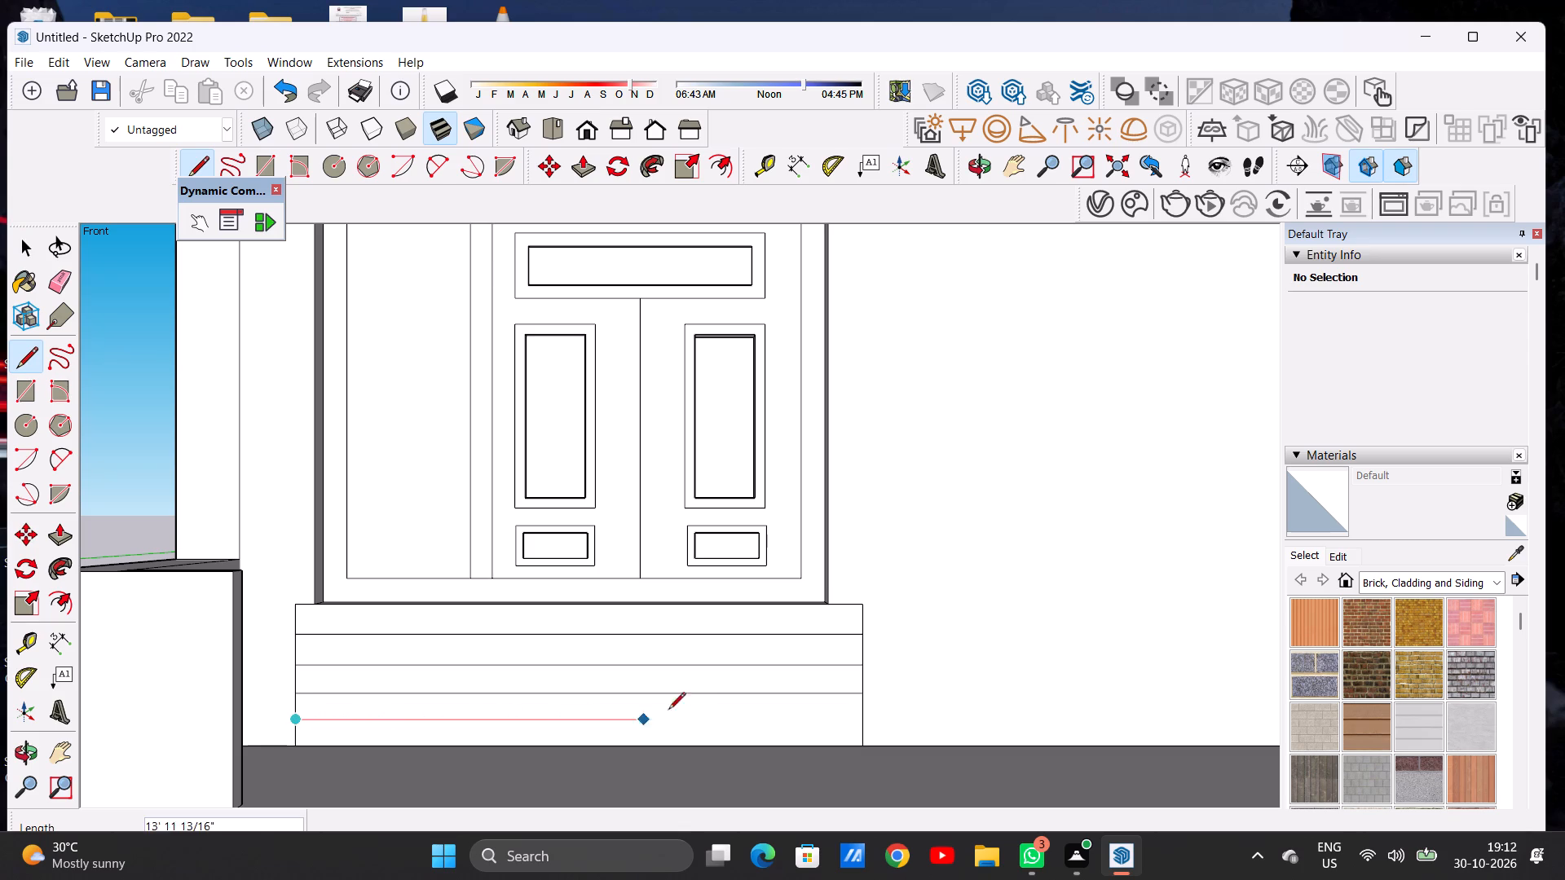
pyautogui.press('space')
# Draw a fourth horizontal line about 22' 4 13/16" long across the rectangle, between its lowest dividing line and the slab.
pyautogui.write('L')
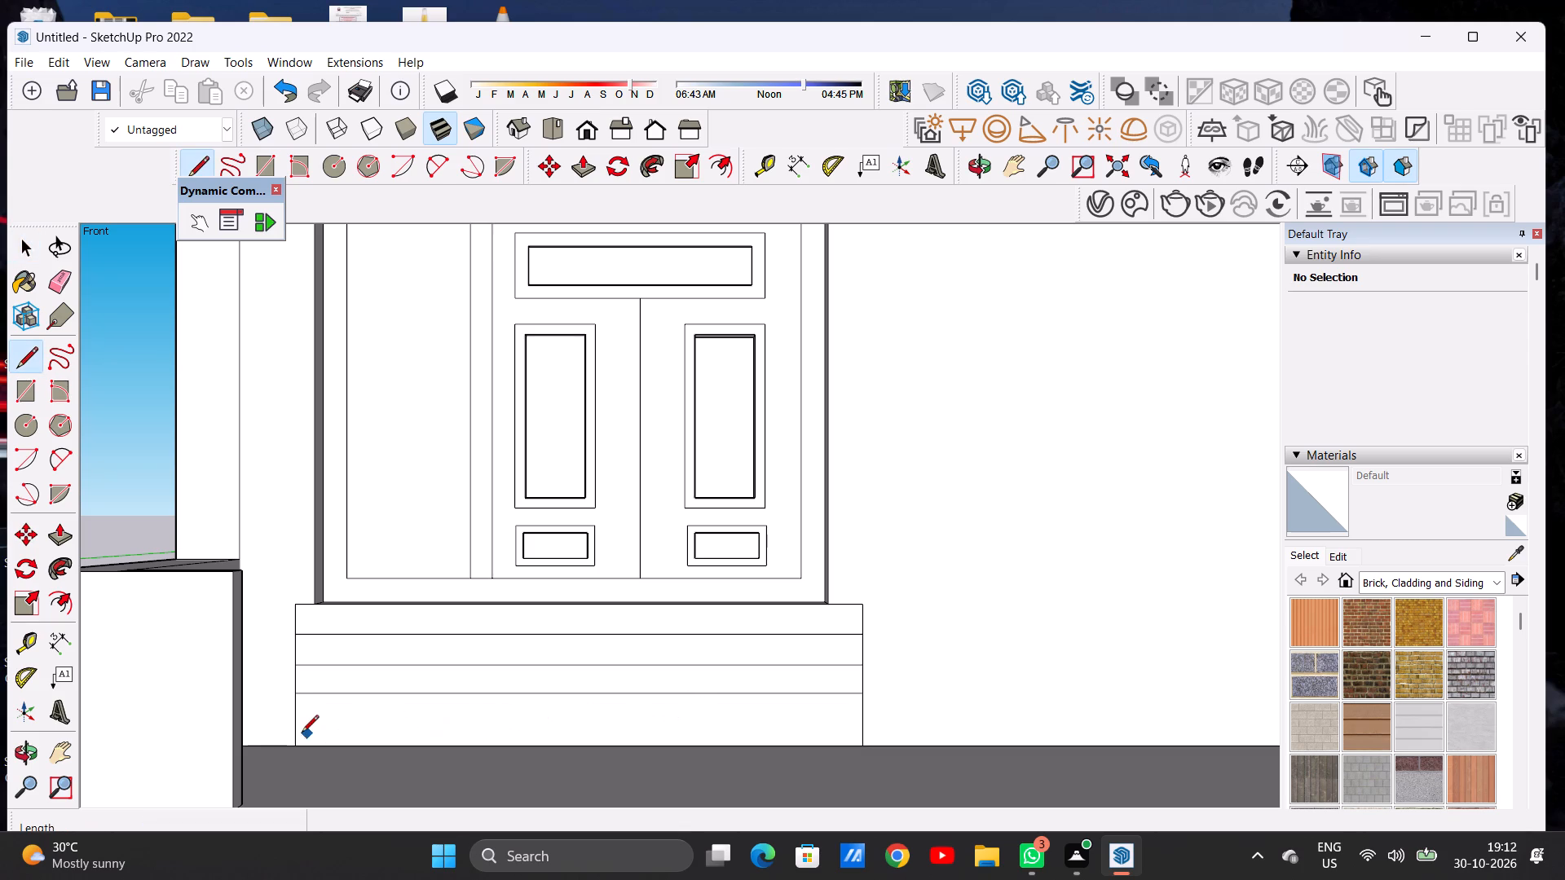
pyautogui.scroll(11, 301, 733)
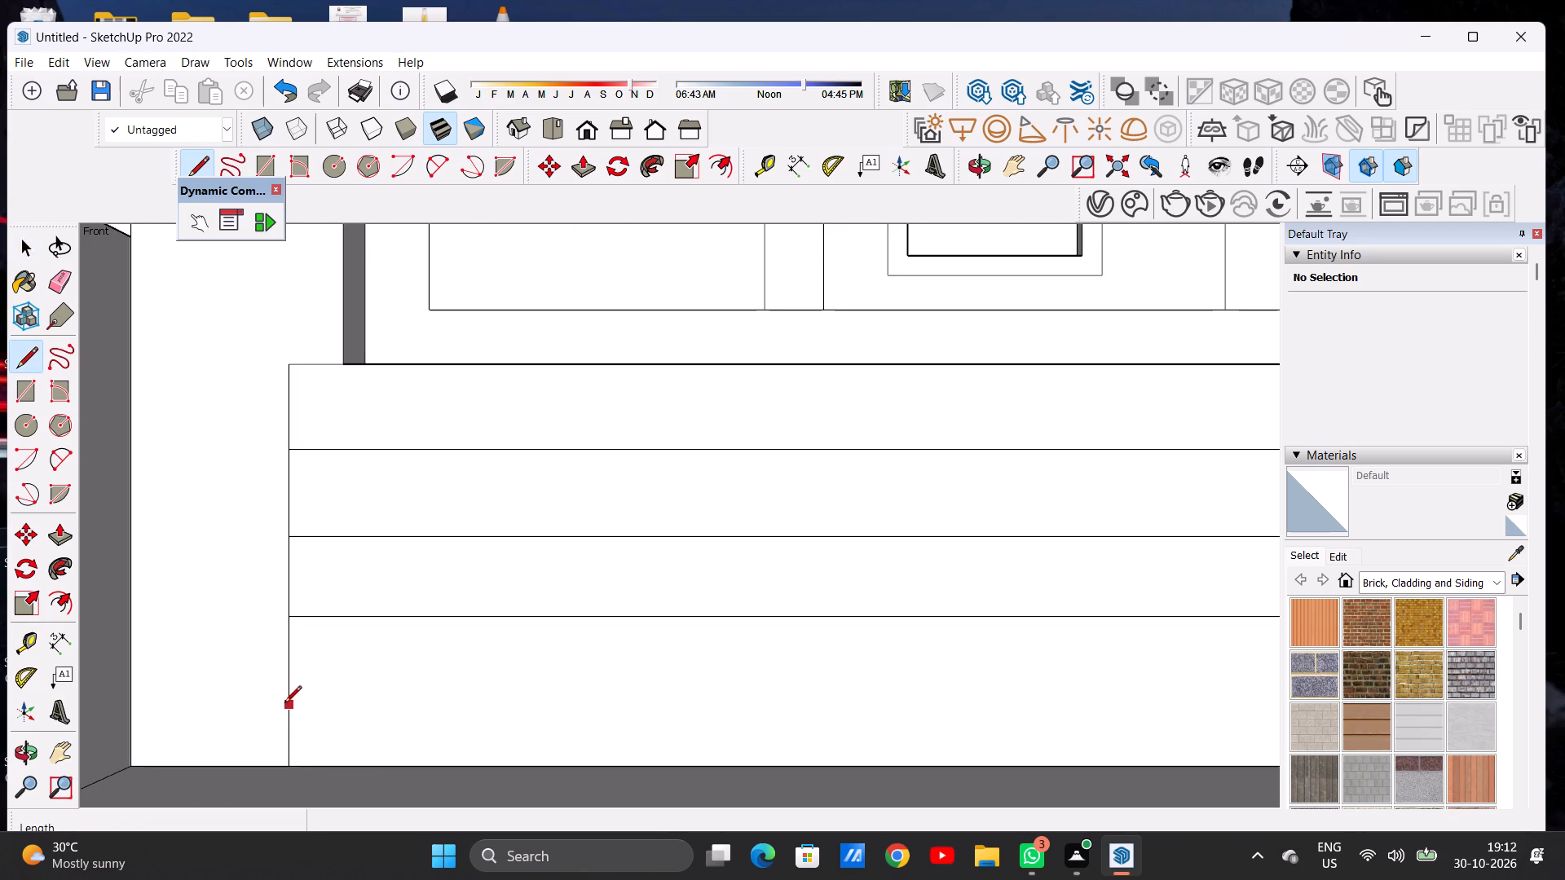
pyautogui.click(284, 703)
pyautogui.scroll(-9, 455, 698)
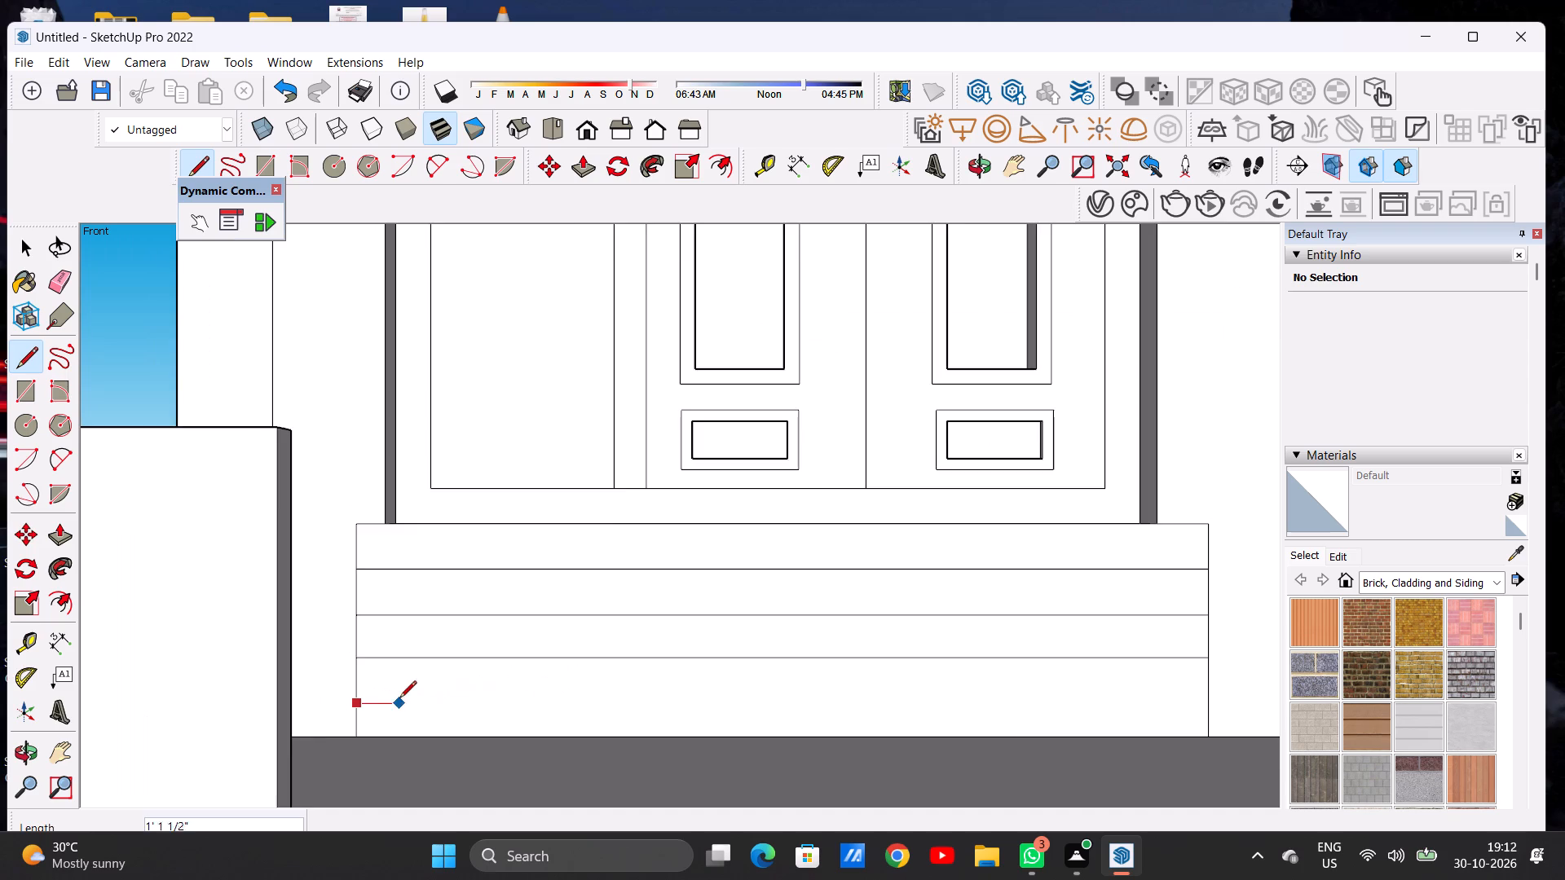
pyautogui.scroll(-2, 399, 699)
pyautogui.click(966, 697)
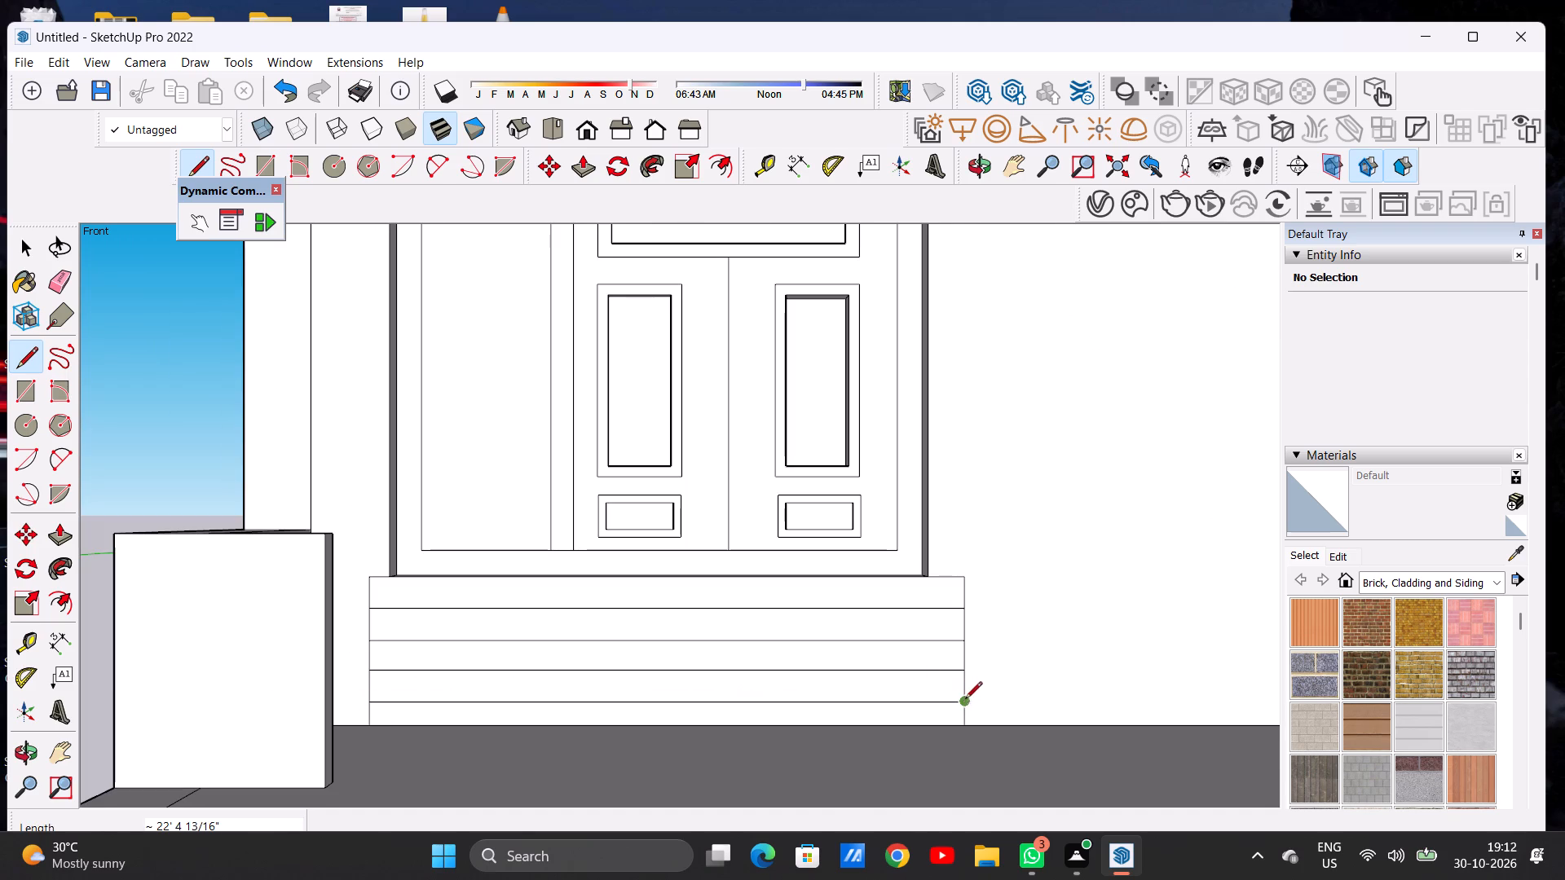
pyautogui.press('space')
# Push/pull the lowest strip below the door outward about 15' 7 3/8" over the slab to form the bottom step.
pyautogui.scroll(-9, 692, 729)
pyautogui.moveTo(774, 711); pyautogui.dragTo(430, 802, button='middle')
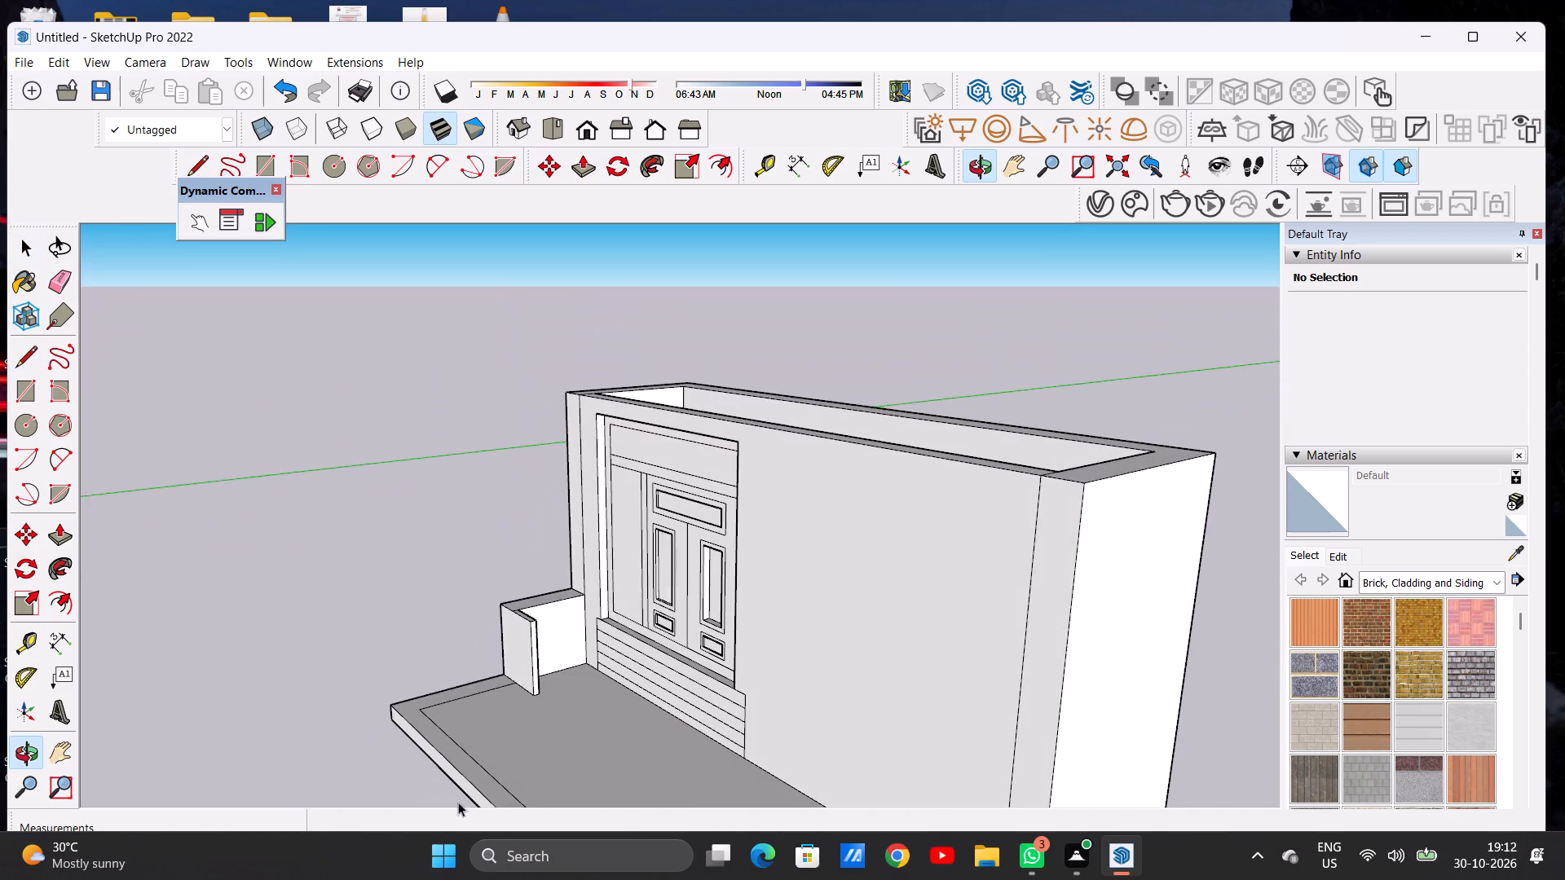
pyautogui.scroll(-3, 672, 746)
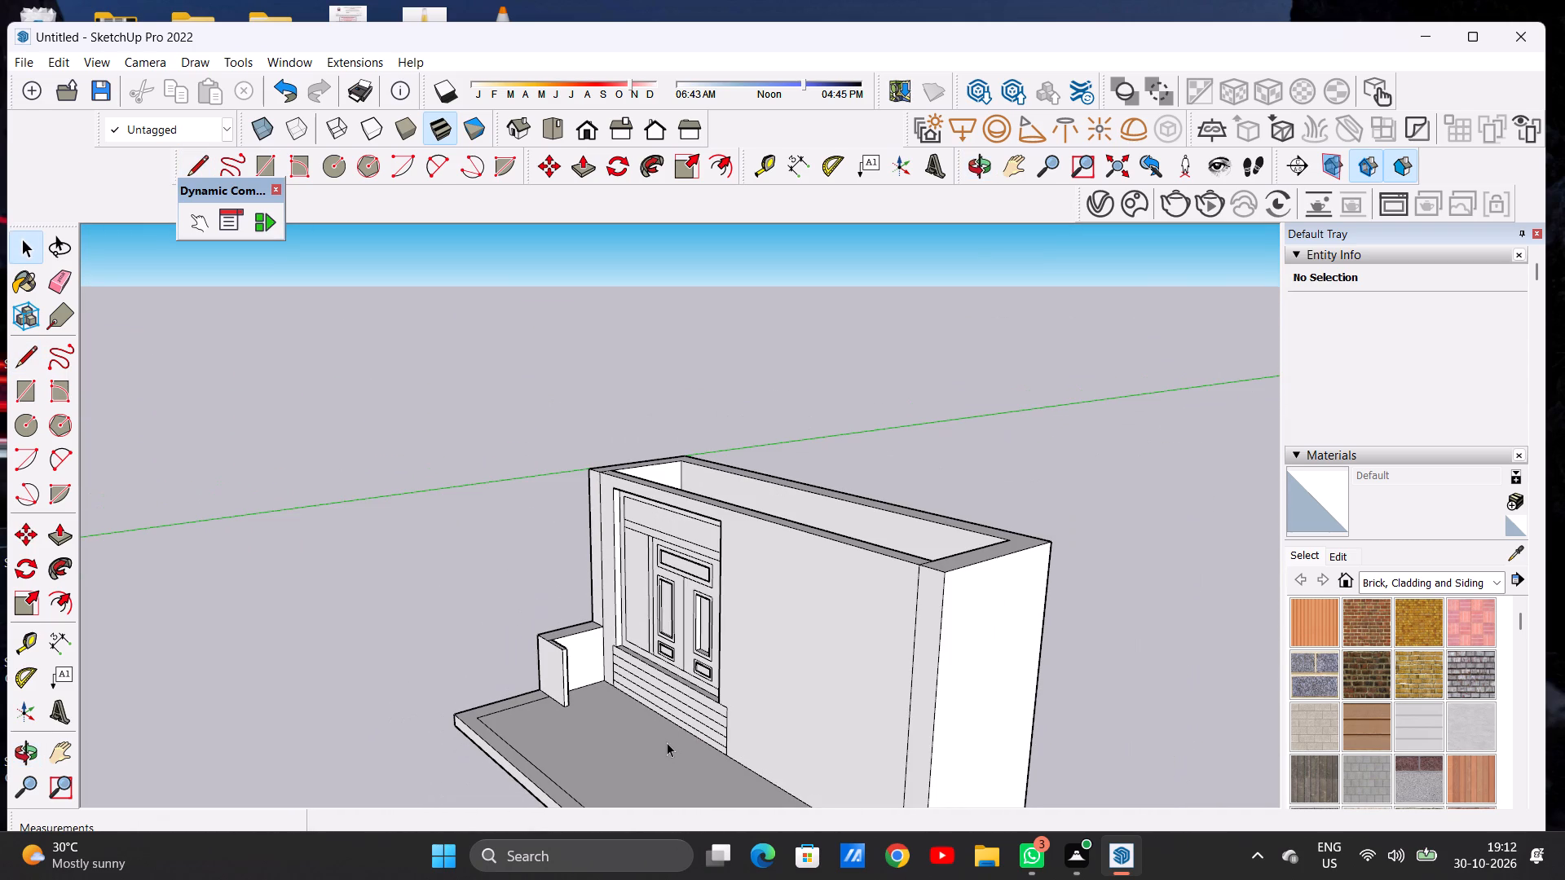
pyautogui.scroll(-10, 708, 707)
pyautogui.scroll(2, 709, 734)
pyautogui.scroll(-2, 711, 737)
pyautogui.scroll(4, 711, 738)
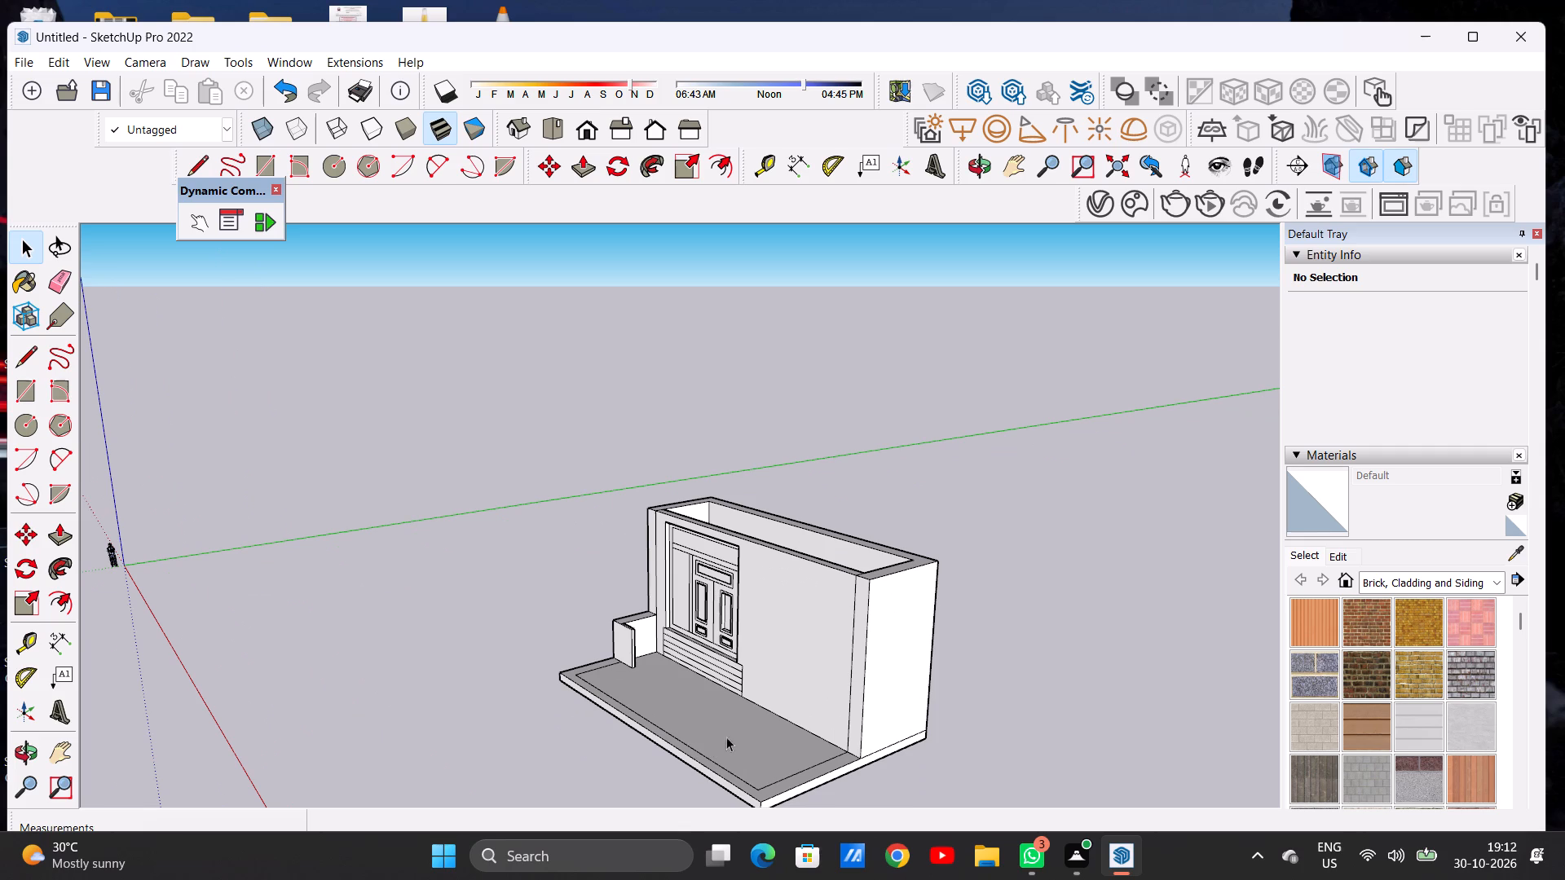
pyautogui.moveTo(728, 713); pyautogui.dragTo(721, 757, button='middle')
pyautogui.scroll(7, 734, 699)
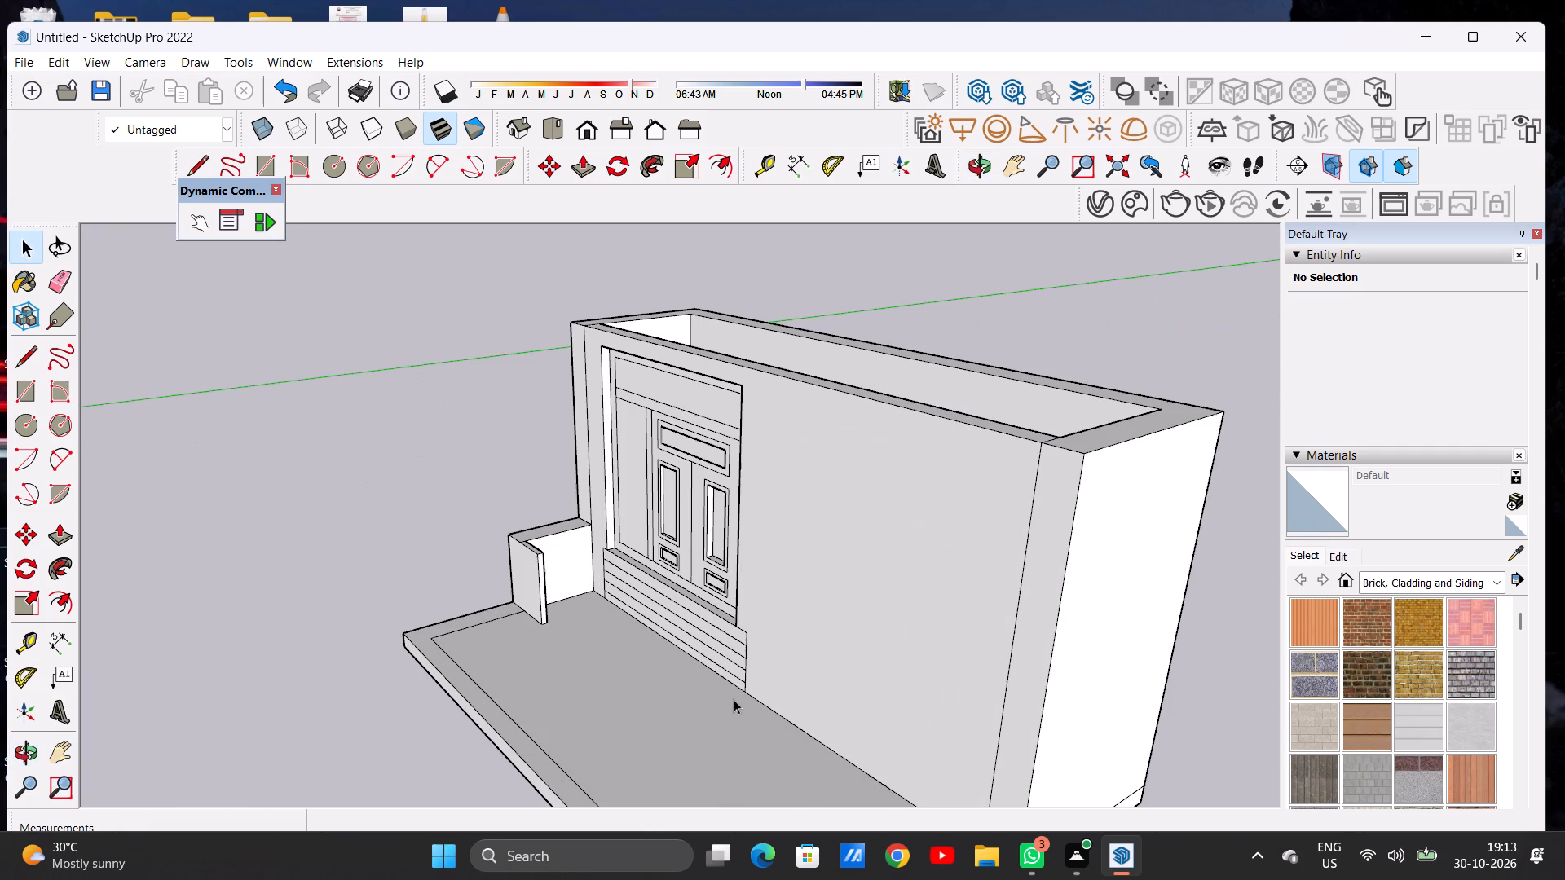
pyautogui.press('p')
pyautogui.scroll(9, 734, 701)
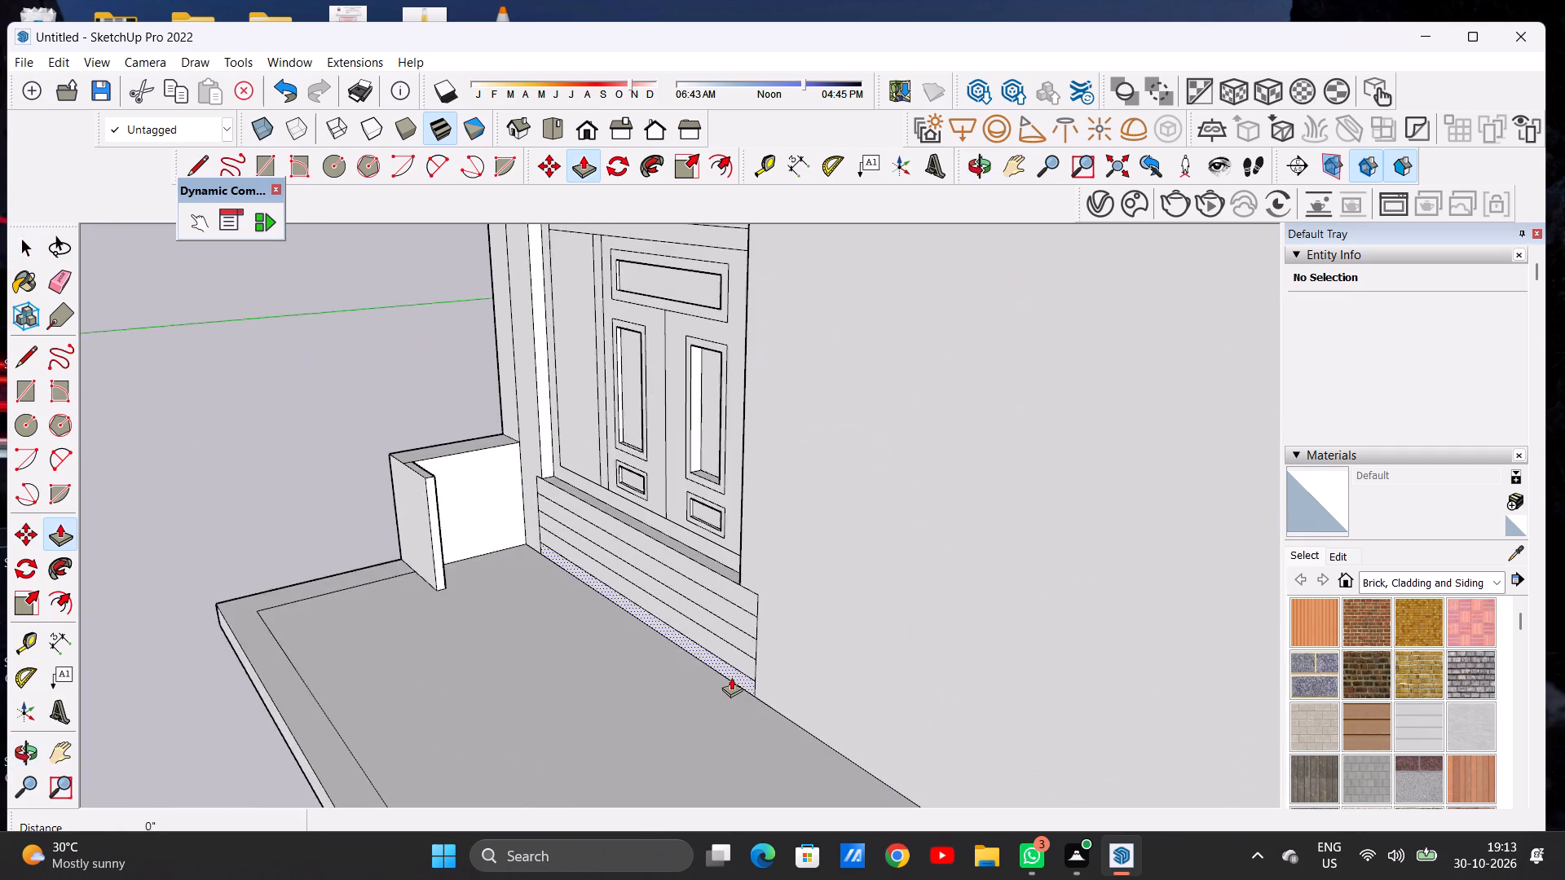
pyautogui.scroll(3, 731, 677)
pyautogui.click(747, 678)
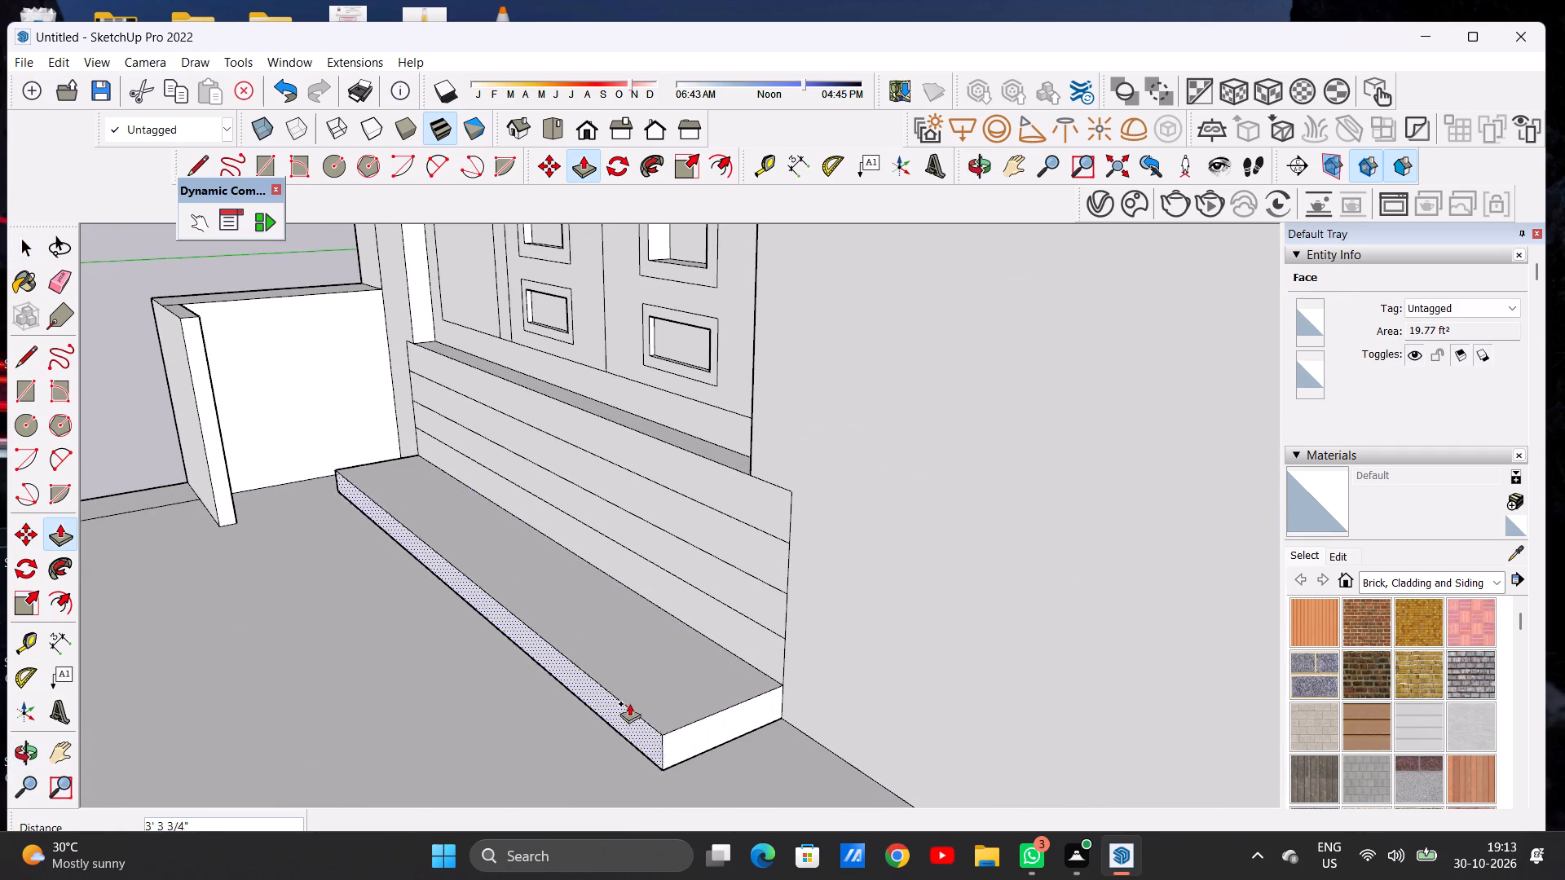
pyautogui.scroll(-19, 633, 702)
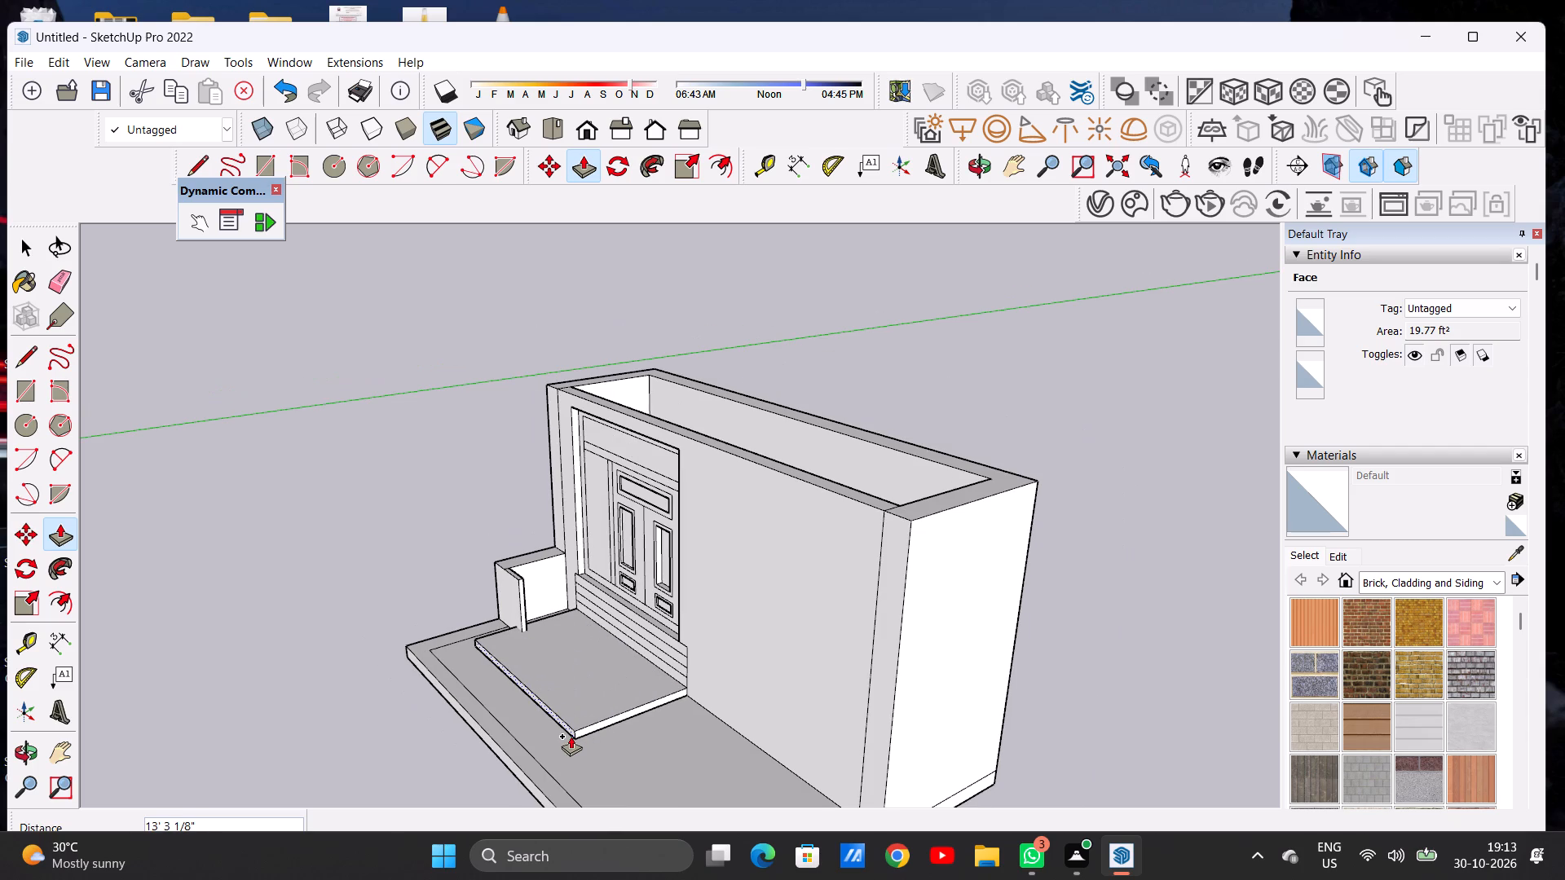
pyautogui.click(548, 744)
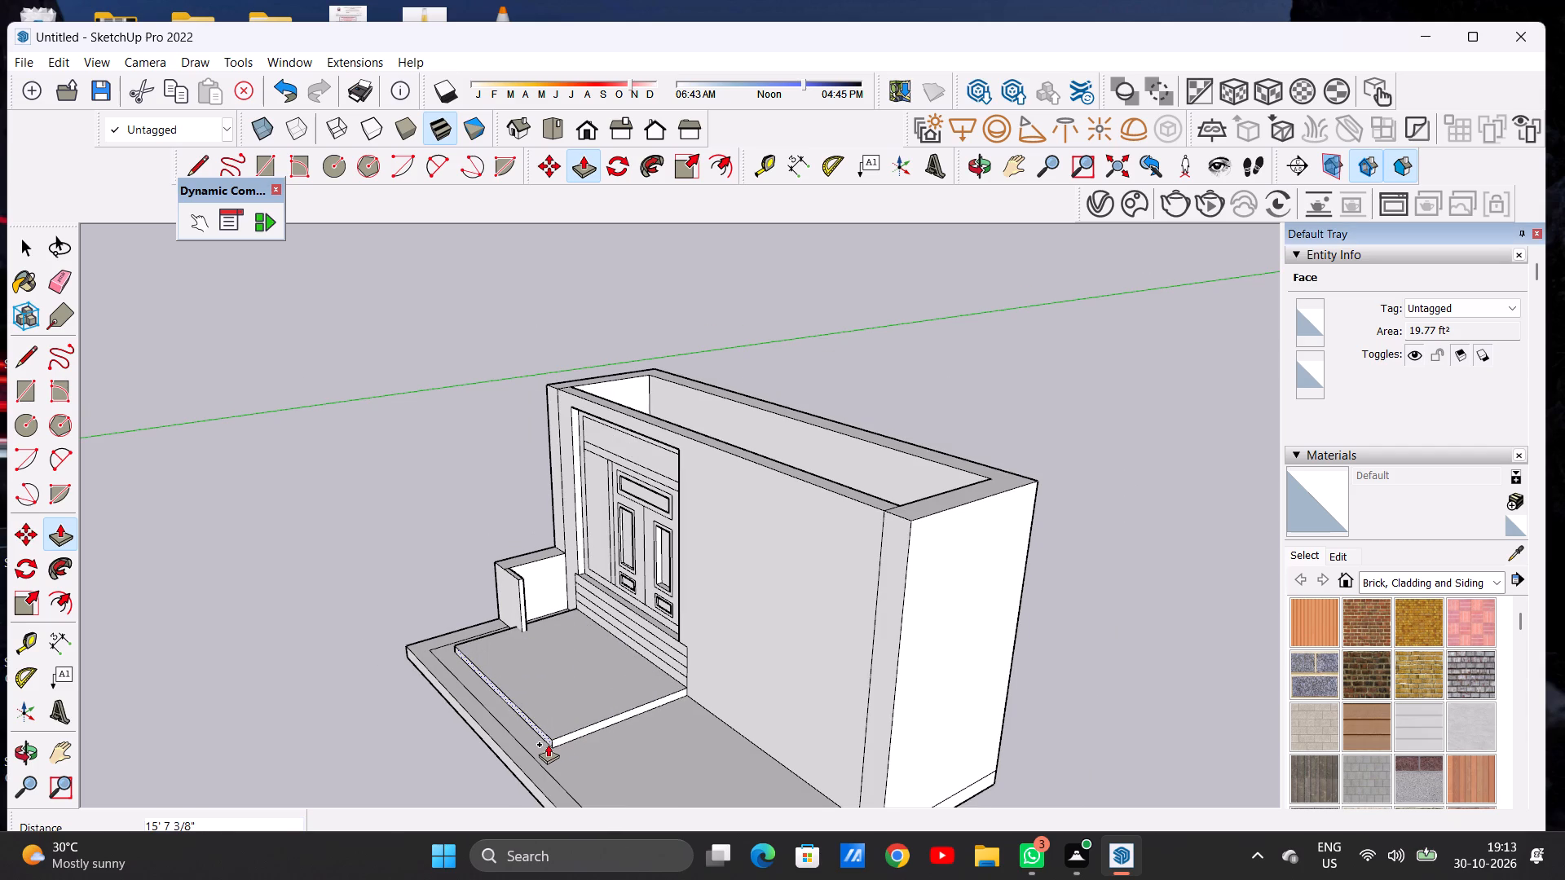
pyautogui.press('space')
pyautogui.moveTo(516, 621); pyautogui.dragTo(781, 571, button='middle')
pyautogui.scroll(4, 622, 682)
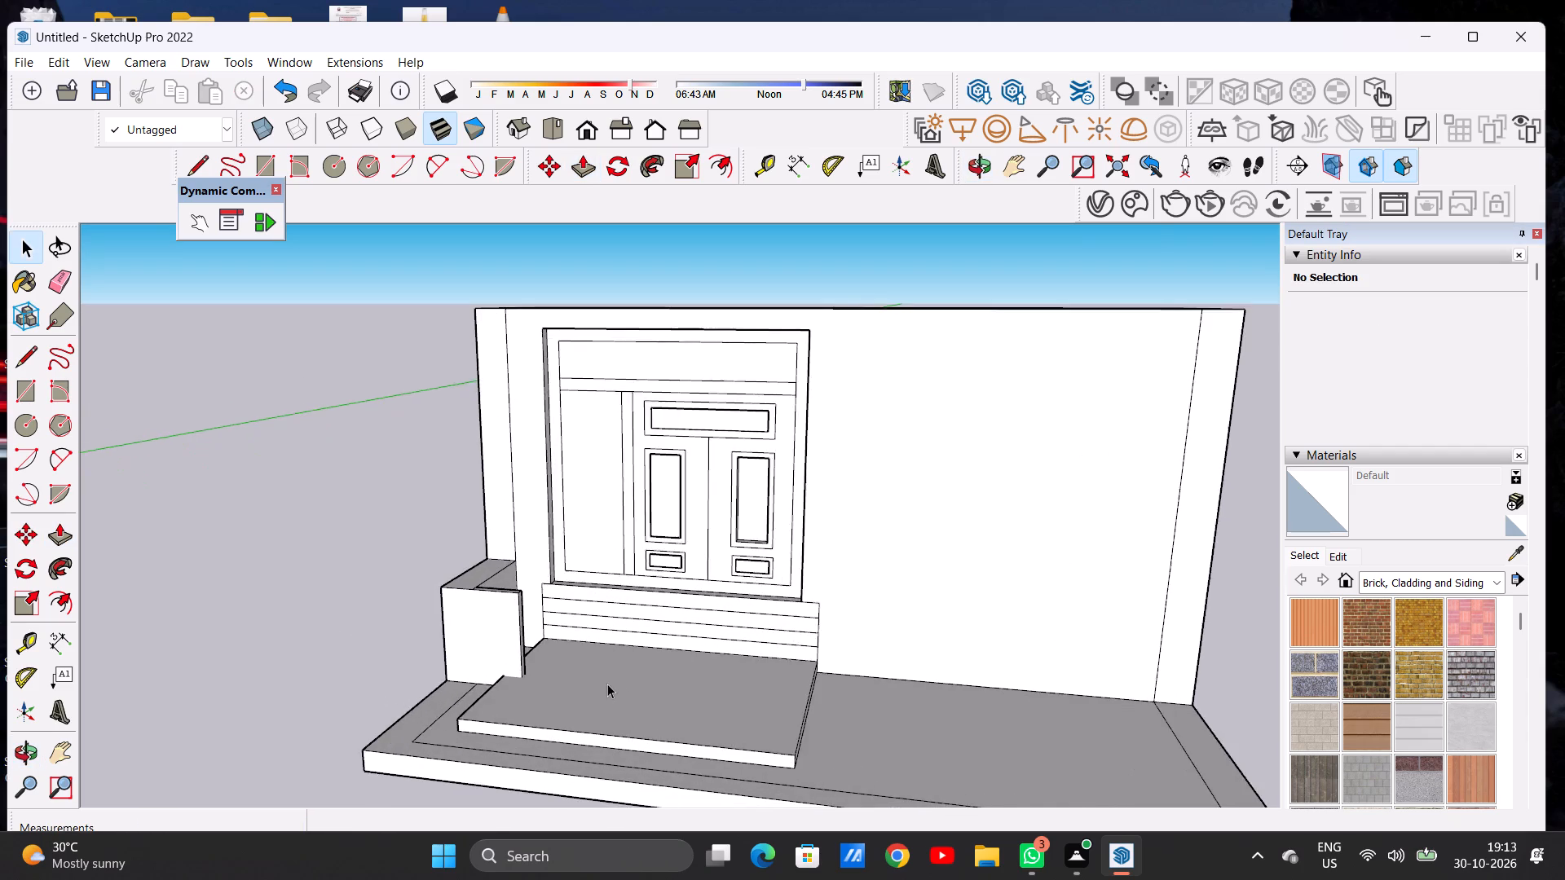
# Undo the push/pull of the bottom step.
pyautogui.scroll(5, 607, 684)
pyautogui.moveTo(566, 672); pyautogui.dragTo(616, 716, button='middle')
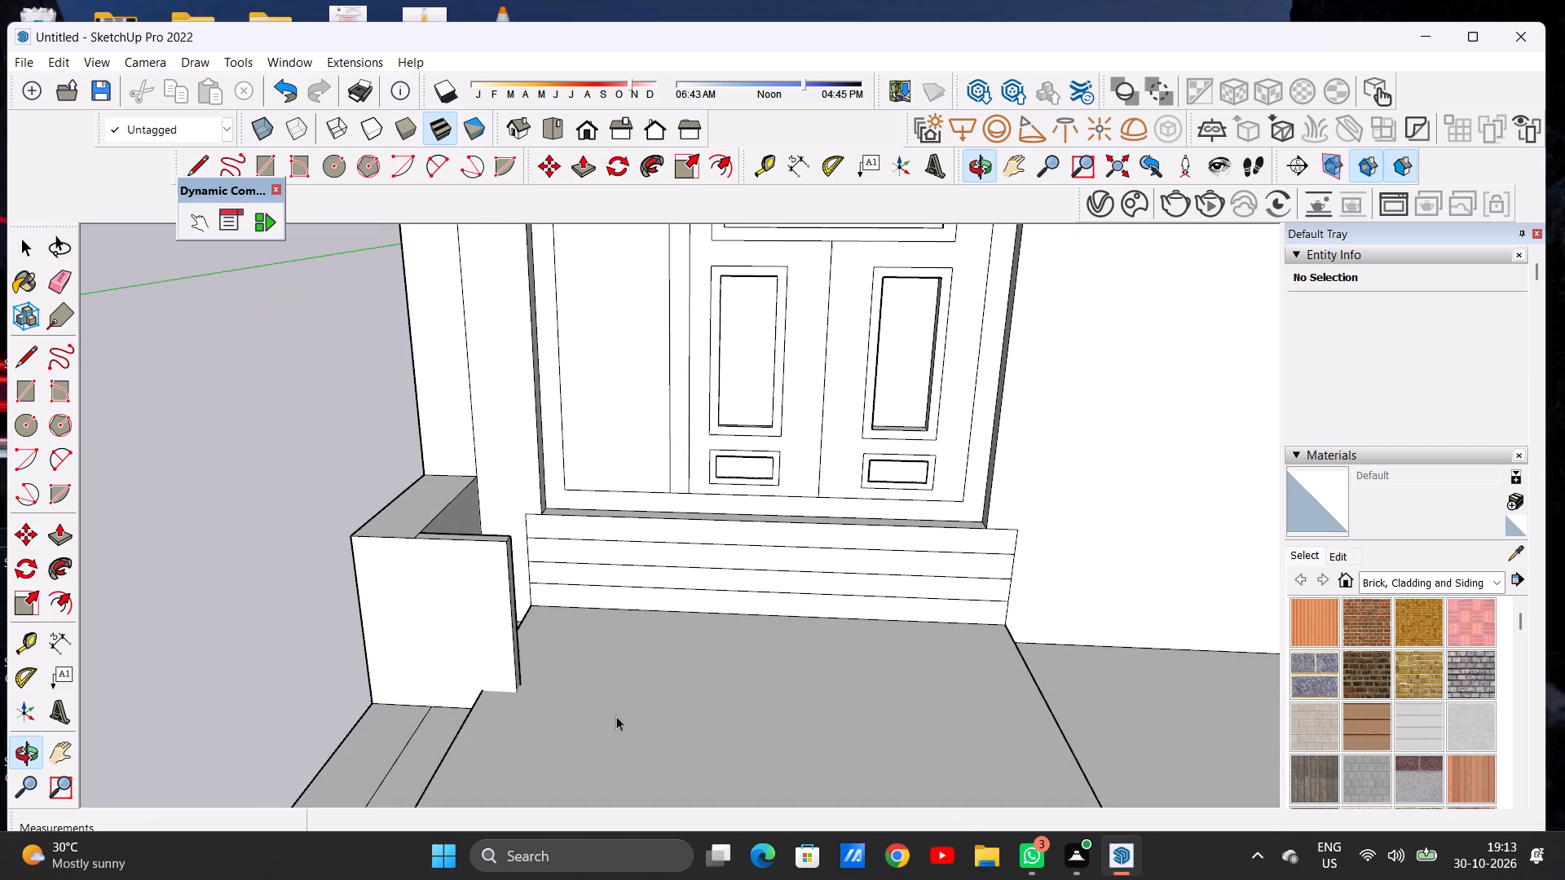
pyautogui.hotkey('ctrl', 'z')
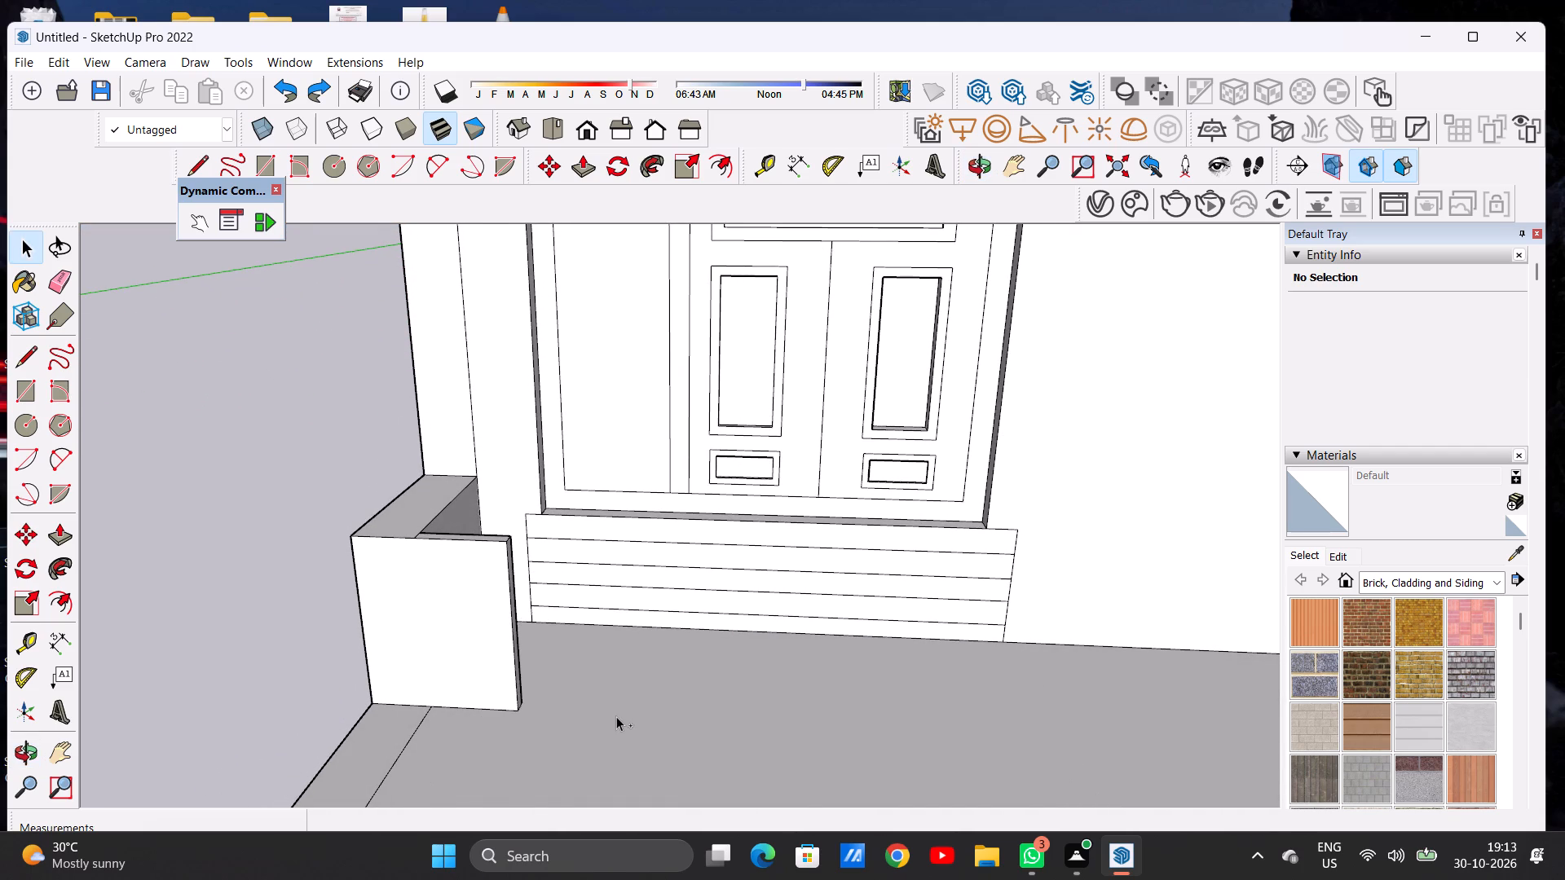
# Draw a vertical line about 5' 7 1/4" from the door frame's bottom-left corner down to the slab, across the step strips.
pyautogui.scroll(-6, 602, 656)
pyautogui.moveTo(602, 684); pyautogui.dragTo(601, 596, button='middle')
pyautogui.scroll(2, 581, 606)
pyautogui.scroll(-1, 581, 613)
pyautogui.scroll(4, 581, 615)
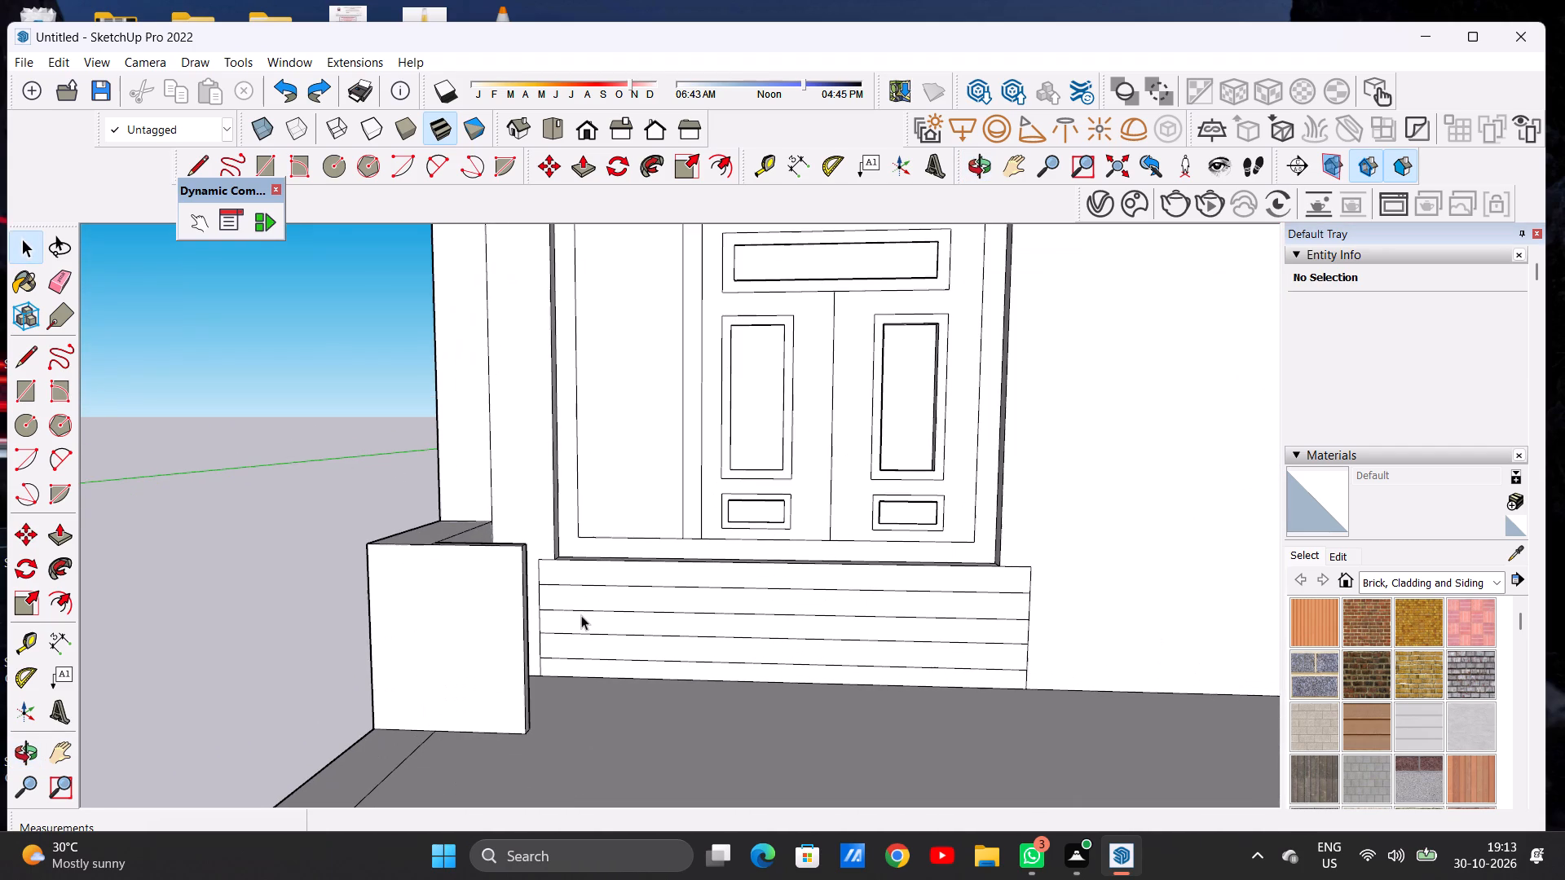
pyautogui.press('l')
pyautogui.scroll(10, 560, 603)
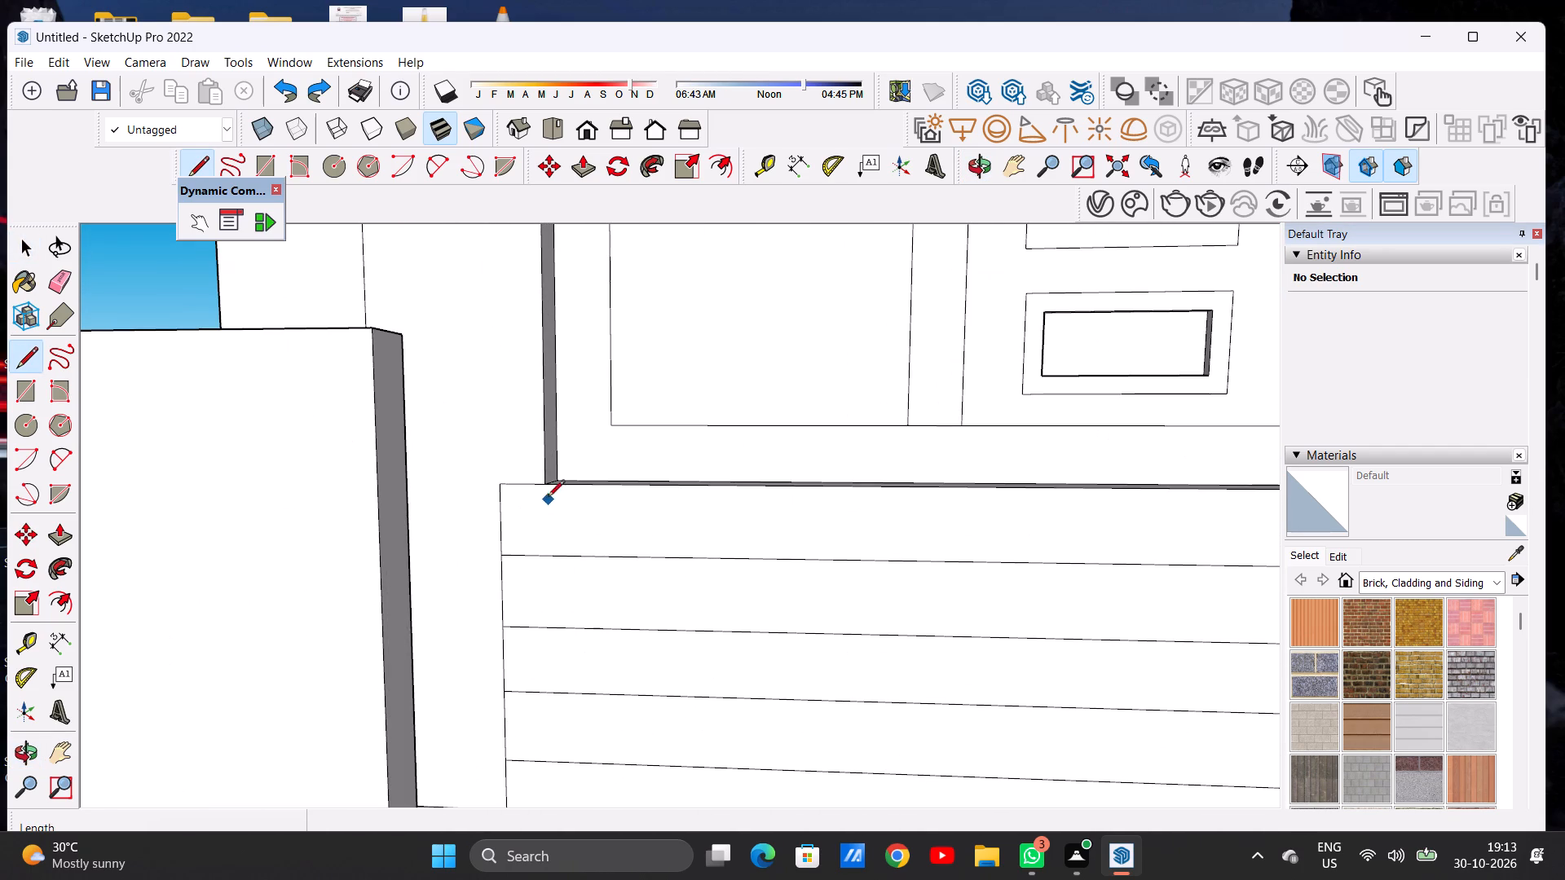
pyautogui.click(548, 486)
pyautogui.scroll(-11, 549, 562)
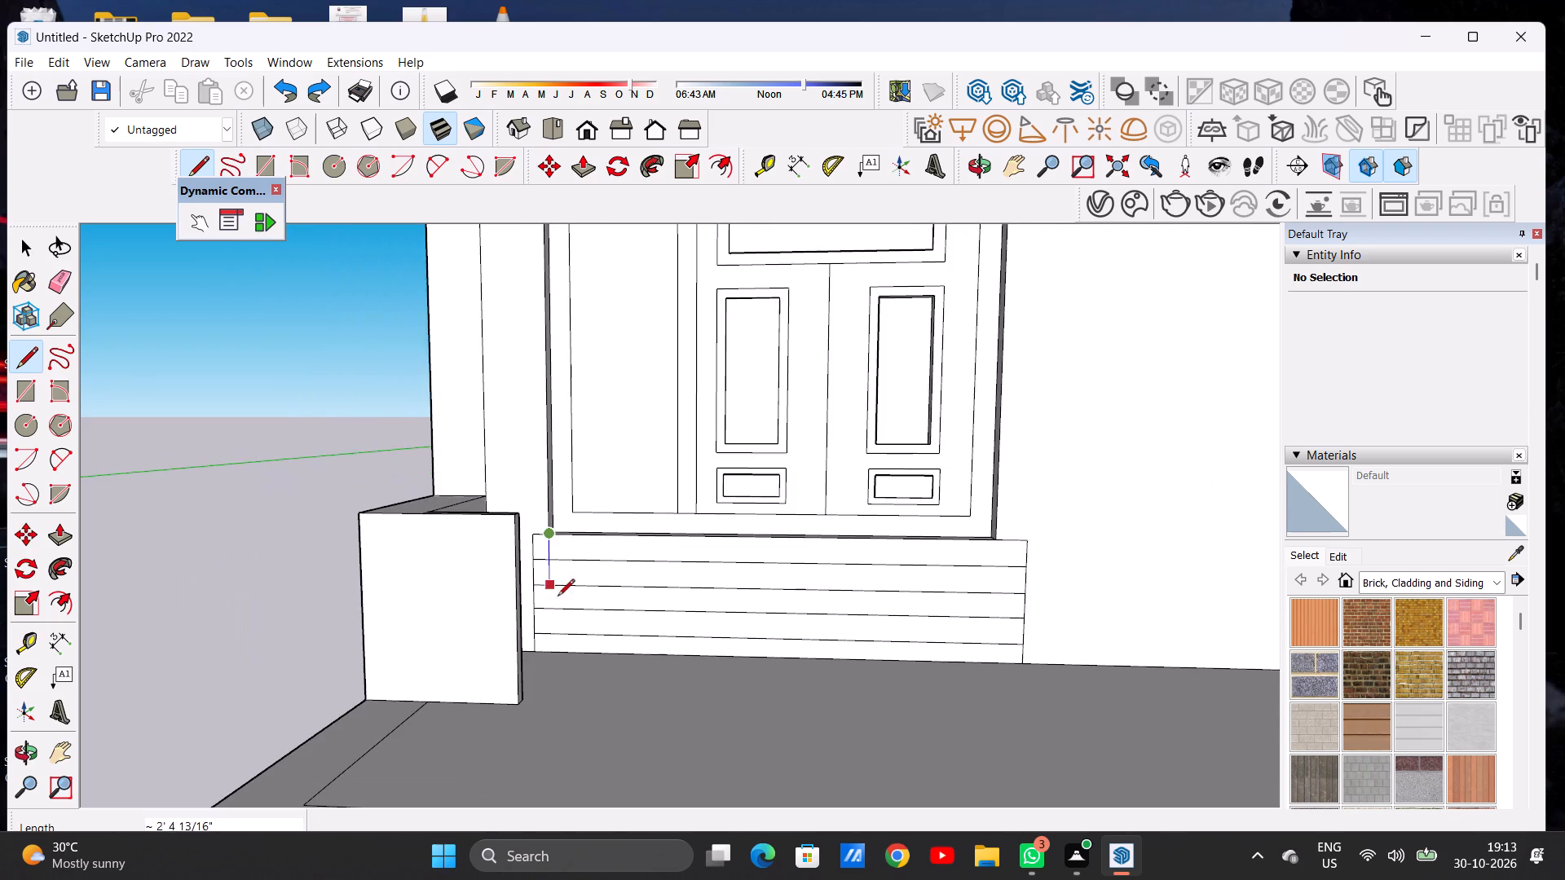
pyautogui.scroll(6, 560, 625)
pyautogui.scroll(-3, 560, 625)
pyautogui.scroll(3, 560, 625)
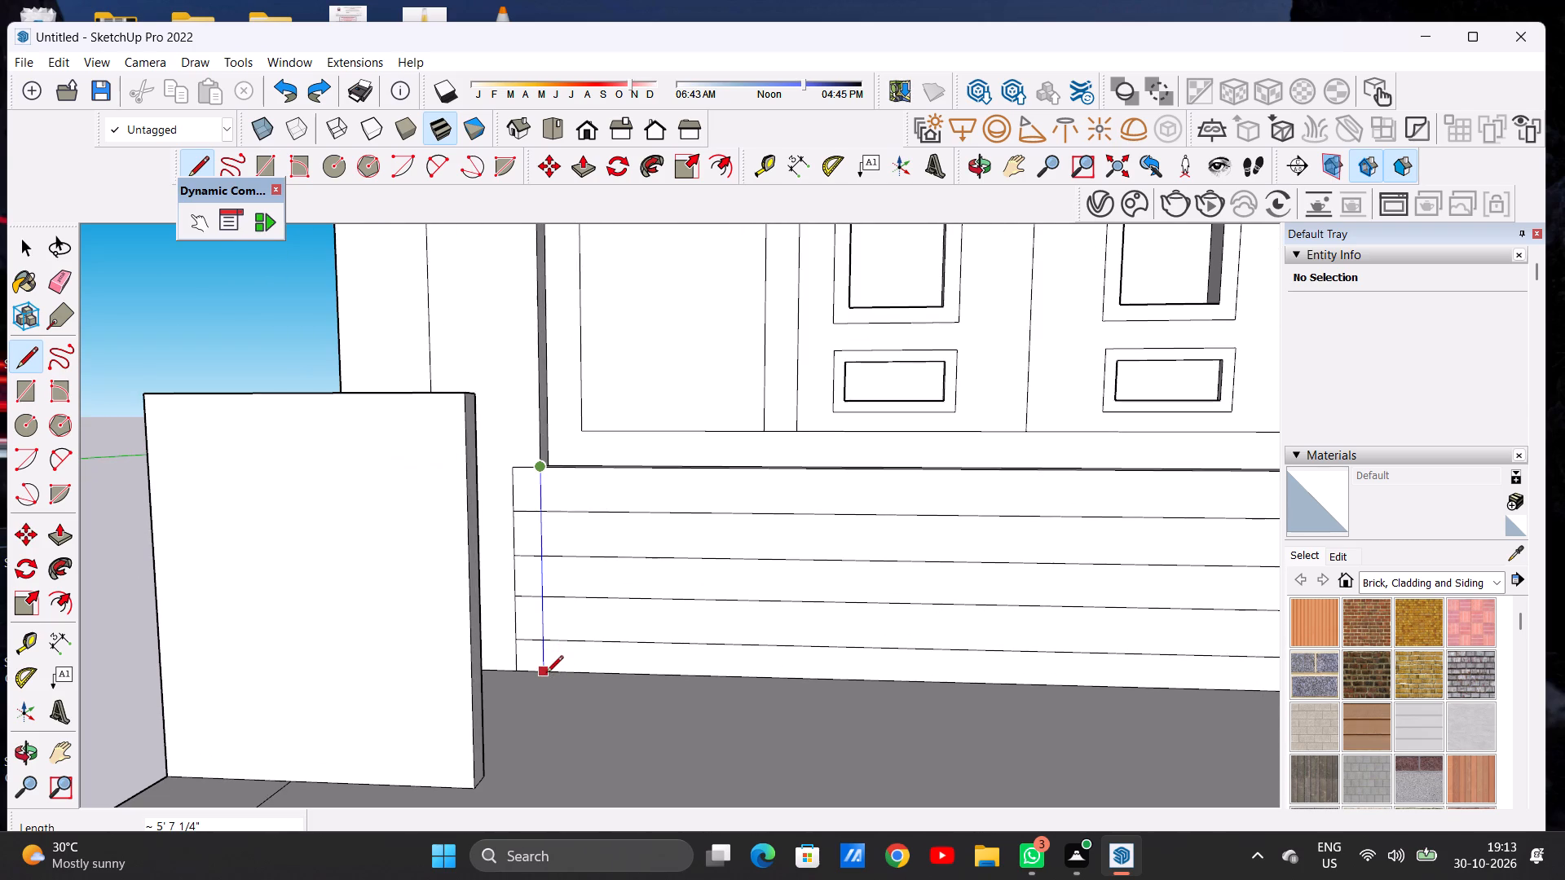
pyautogui.click(546, 673)
pyautogui.press('space')
pyautogui.press('w')
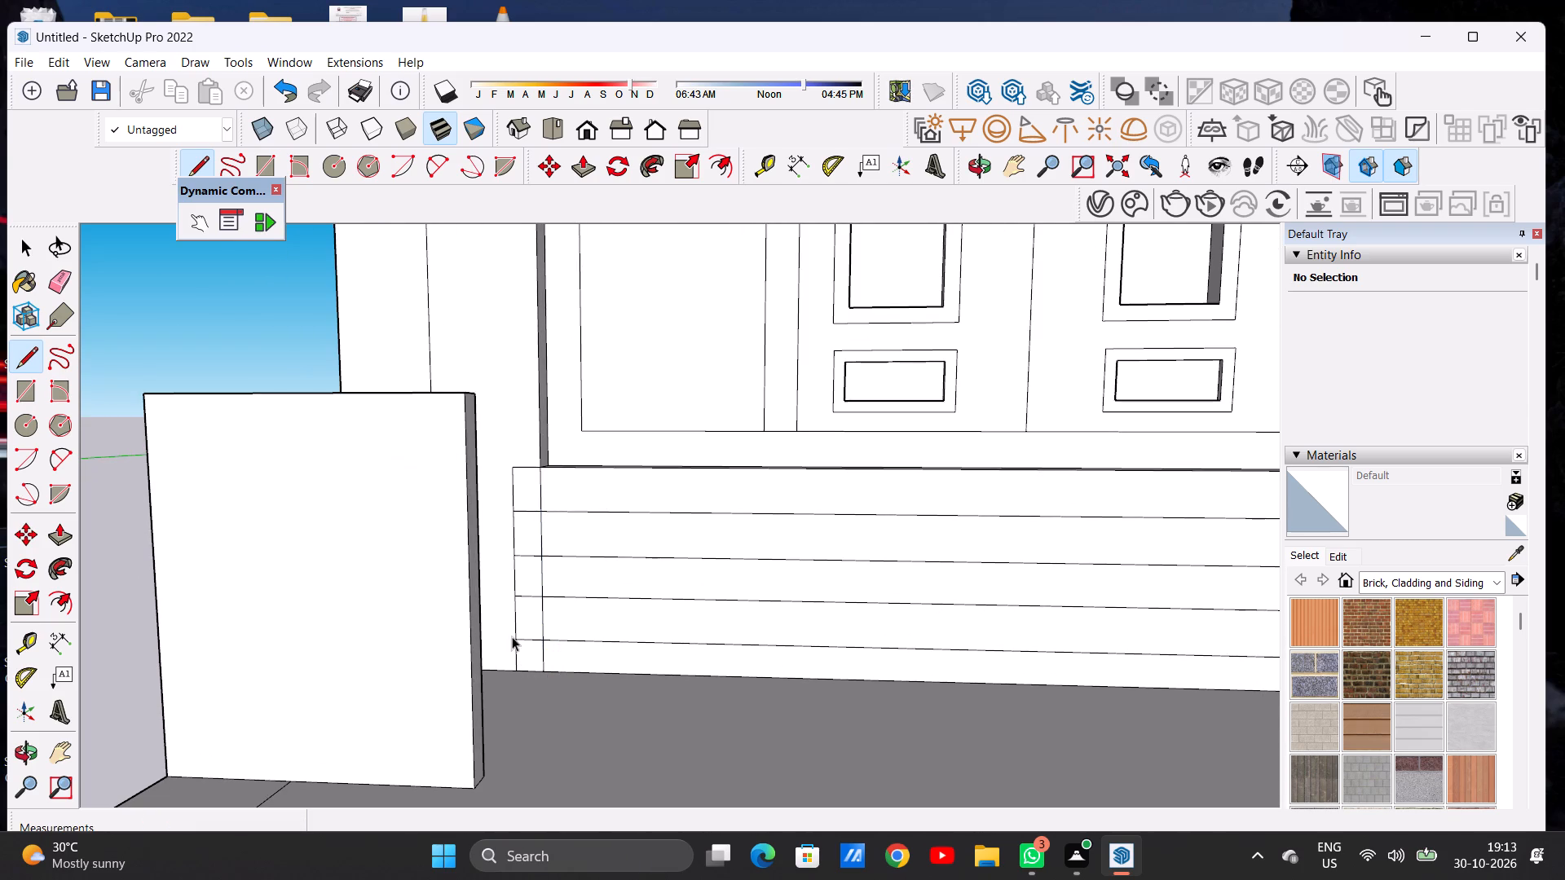
# Erase the step outline and dividing line segments that overhang beyond the door frame's left edge.
pyautogui.press('e')
pyautogui.scroll(7, 525, 513)
pyautogui.moveTo(535, 417); pyautogui.dragTo(520, 496)
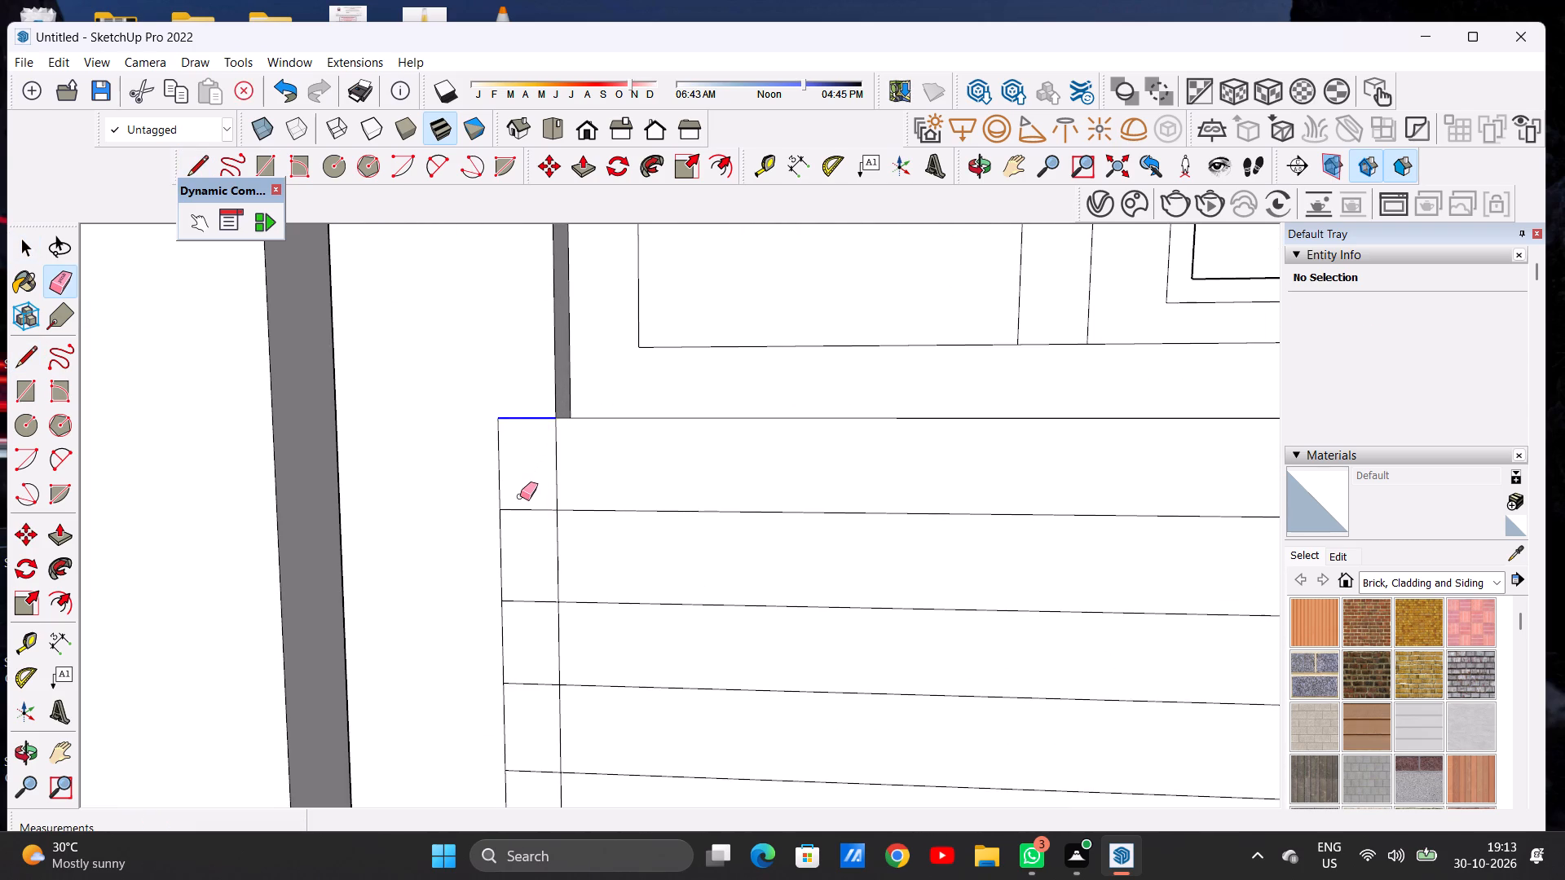
pyautogui.moveTo(520, 496); pyautogui.dragTo(514, 508)
pyautogui.moveTo(512, 486); pyautogui.dragTo(494, 512)
pyautogui.moveTo(519, 585); pyautogui.dragTo(495, 663)
pyautogui.scroll(-13, 505, 551)
pyautogui.scroll(13, 525, 631)
pyautogui.scroll(-1, 512, 612)
pyautogui.scroll(2, 512, 609)
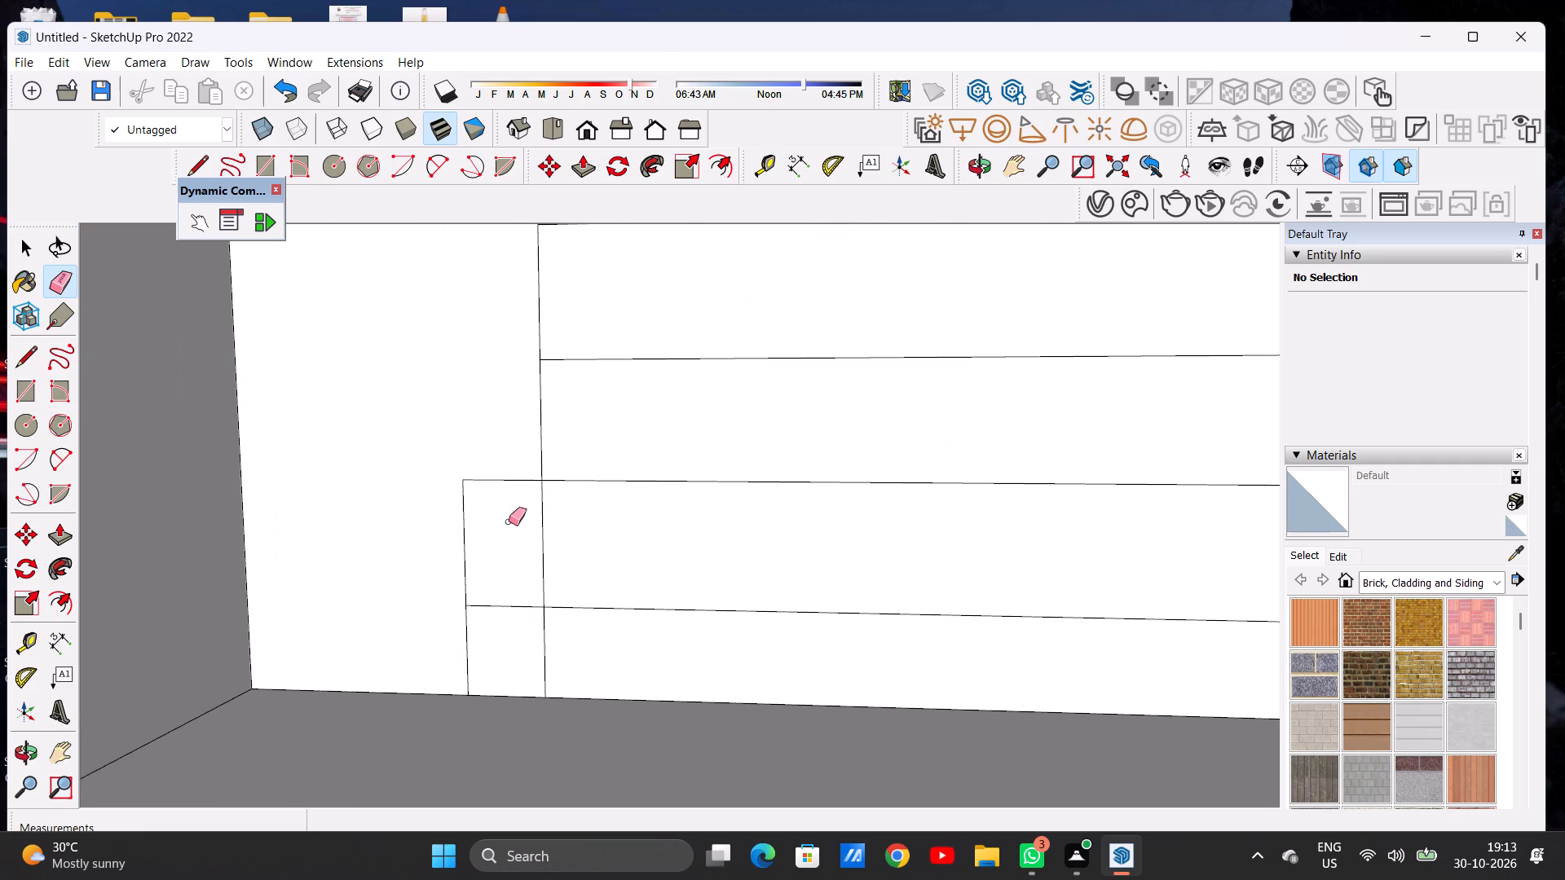
pyautogui.moveTo(509, 477); pyautogui.dragTo(482, 633)
pyautogui.moveTo(480, 572); pyautogui.dragTo(458, 598)
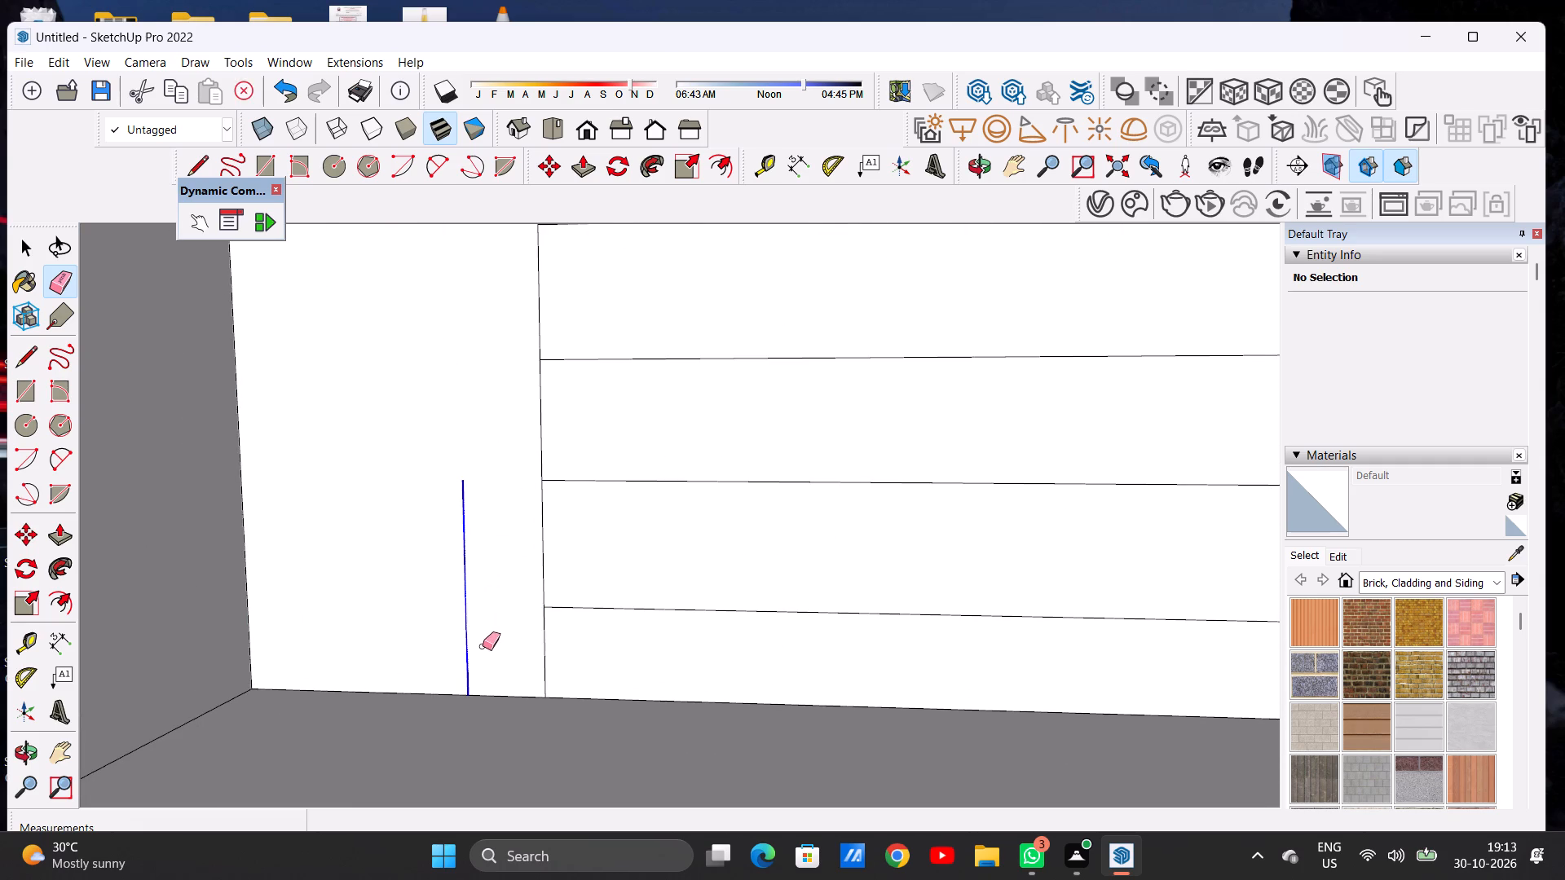
pyautogui.press('space')
# Draw a vertical line about 5' 7 1/4" from the door frame's bottom-right corner down to the slab, across the step strips.
pyautogui.scroll(-20, 484, 638)
pyautogui.scroll(-3, 484, 638)
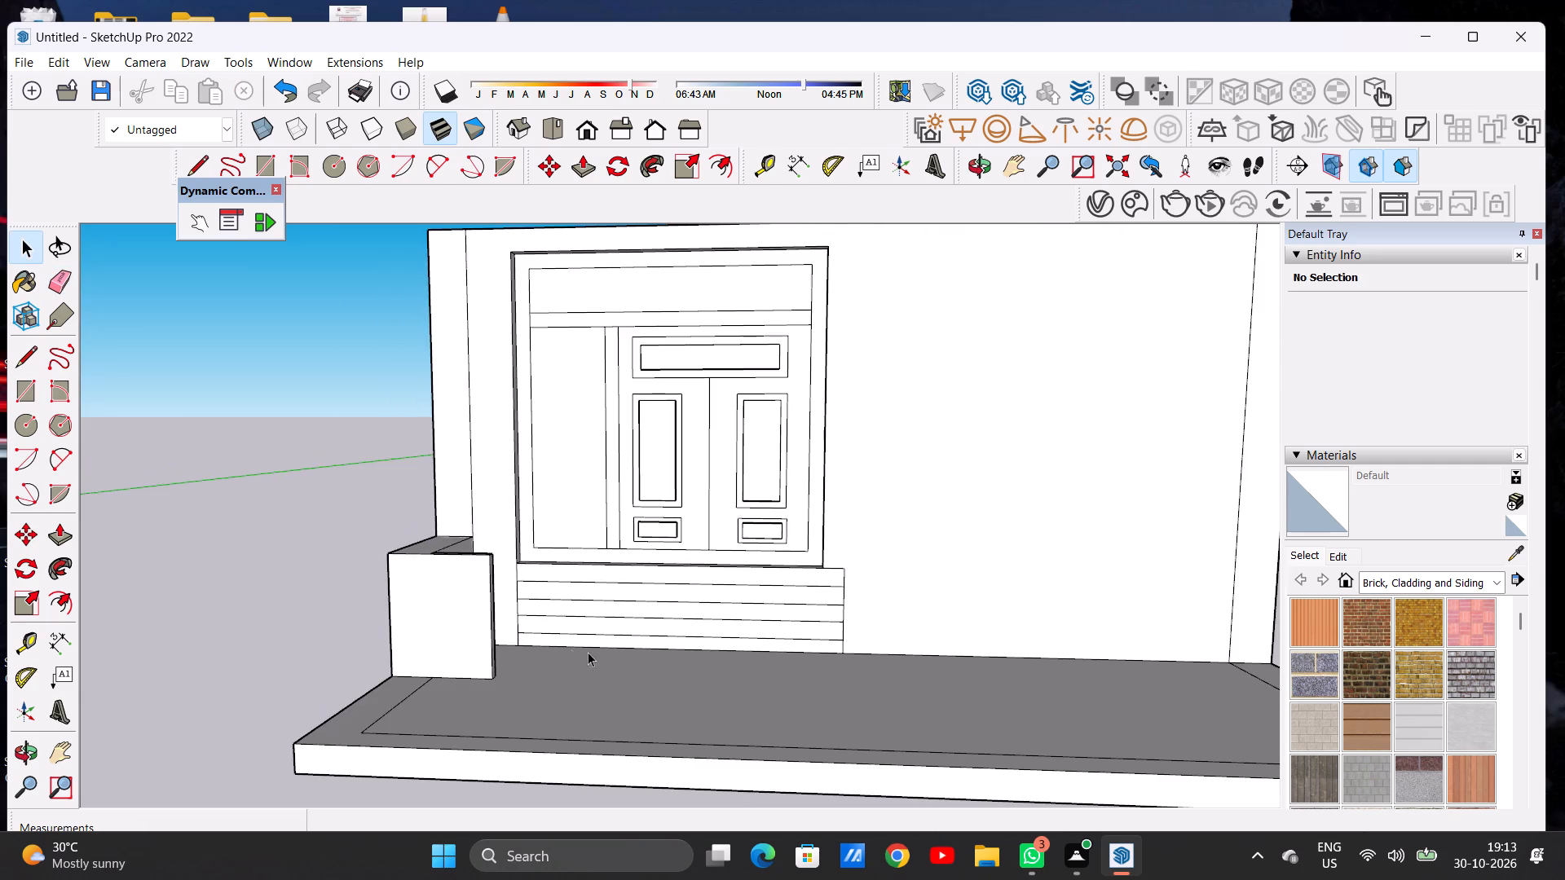
pyautogui.moveTo(606, 662); pyautogui.dragTo(333, 715, button='middle')
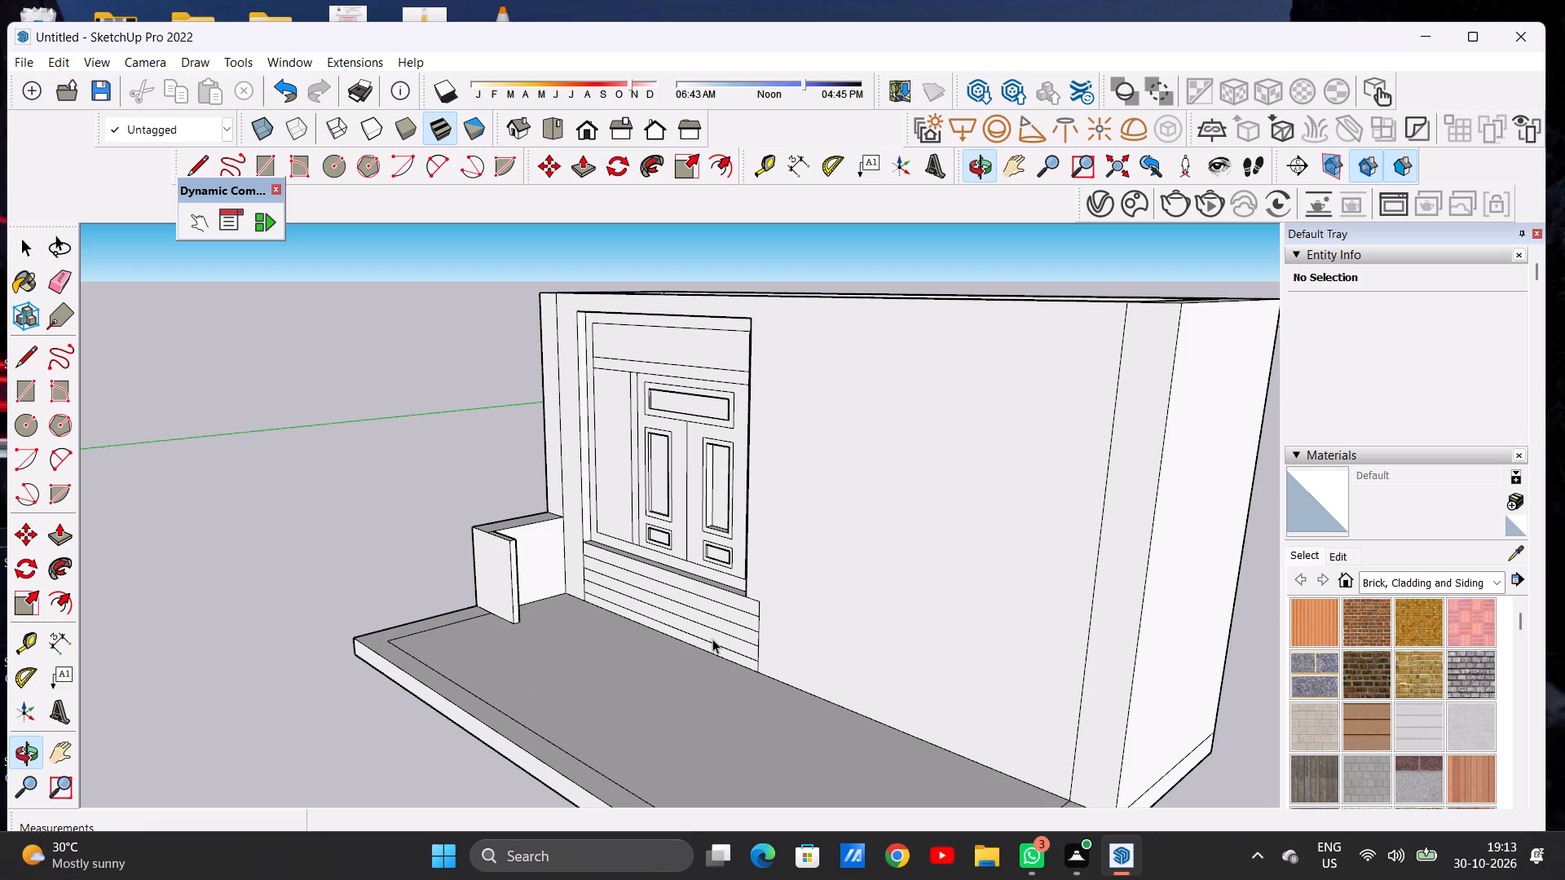
pyautogui.scroll(-5, 729, 621)
pyautogui.moveTo(701, 622); pyautogui.dragTo(959, 579, button='middle')
pyautogui.scroll(1, 766, 610)
pyautogui.scroll(-1, 765, 608)
pyautogui.scroll(3, 765, 608)
pyautogui.scroll(-1, 764, 608)
pyautogui.scroll(8, 764, 599)
pyautogui.press('l')
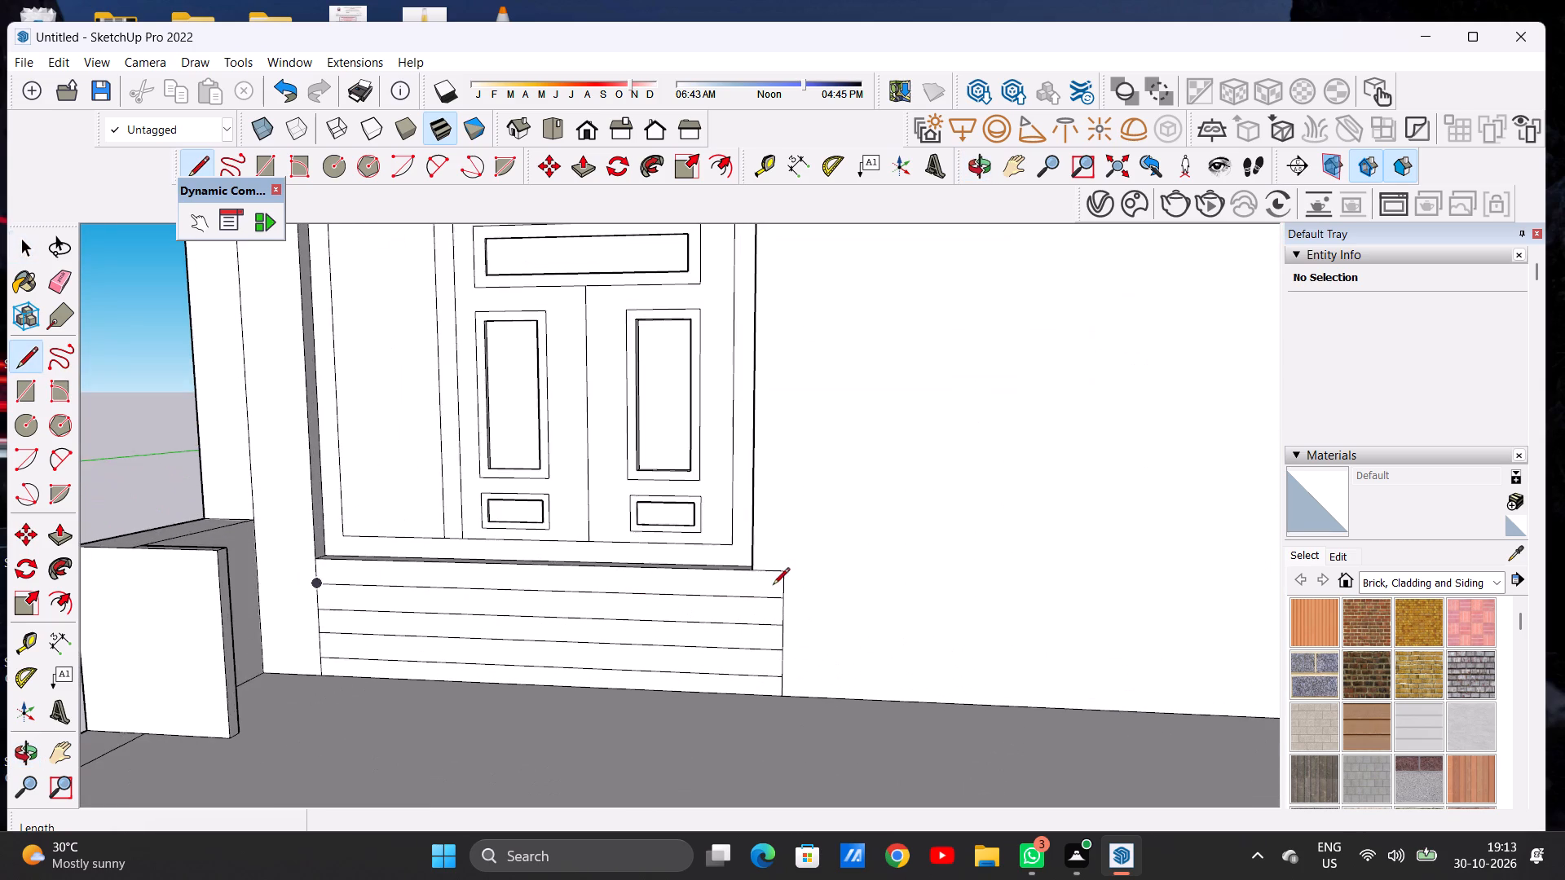
pyautogui.scroll(6, 775, 582)
pyautogui.click(738, 561)
pyautogui.scroll(-4, 738, 621)
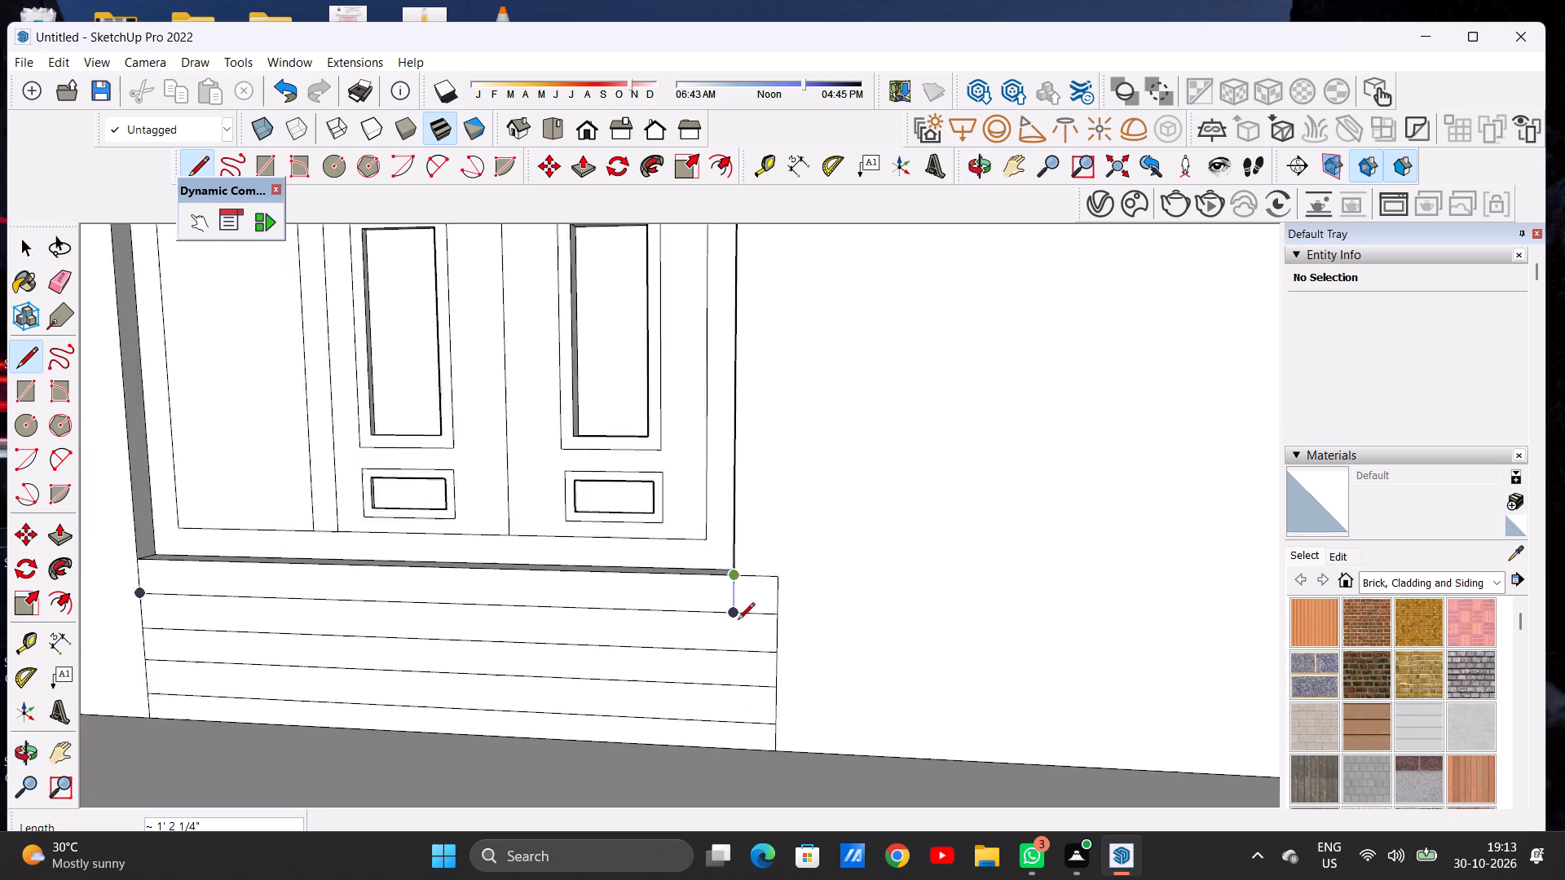
pyautogui.scroll(-2, 738, 621)
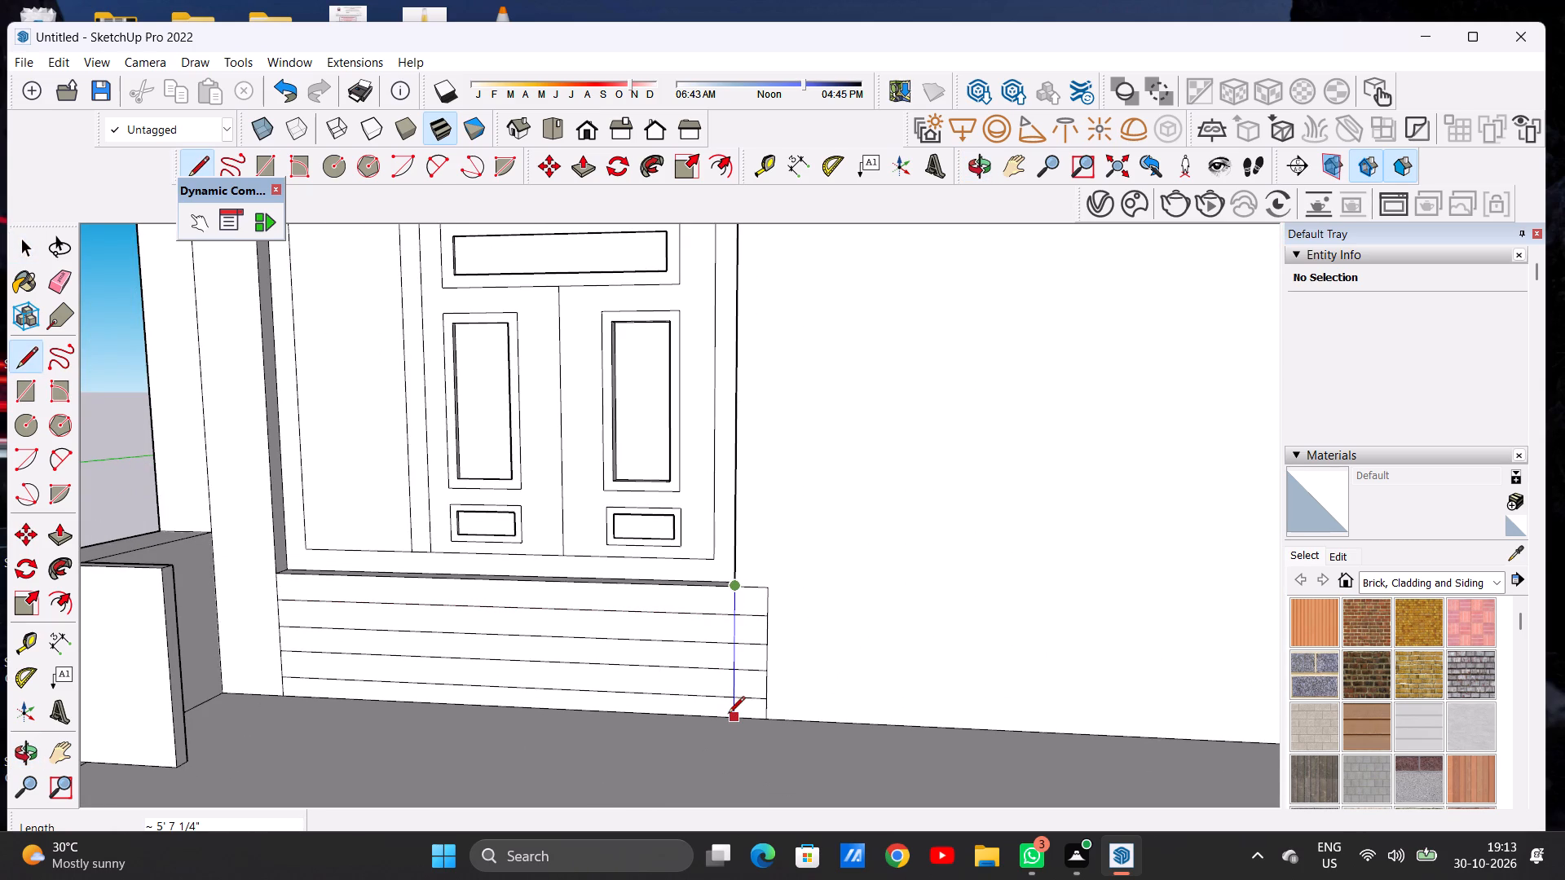
pyautogui.click(728, 715)
pyautogui.press('space')
# Erase the step outline and dividing line segments that overhang beyond the door frame's right edge.
pyautogui.press('e')
pyautogui.scroll(10, 774, 618)
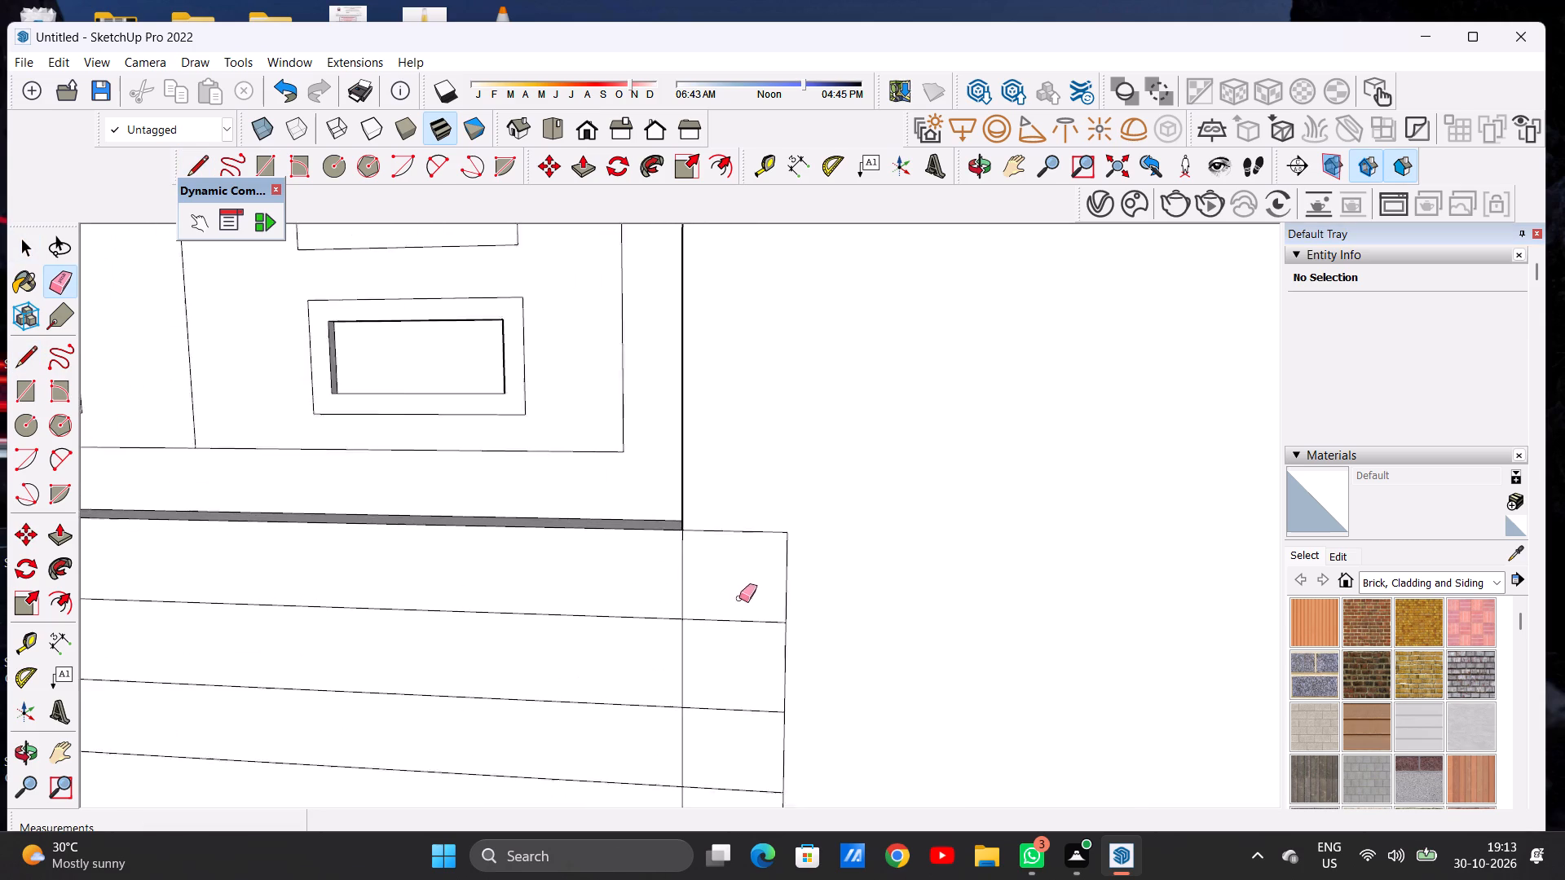
pyautogui.scroll(2, 739, 598)
pyautogui.moveTo(756, 513); pyautogui.dragTo(767, 548)
pyautogui.moveTo(786, 597); pyautogui.dragTo(802, 618)
pyautogui.moveTo(773, 617); pyautogui.dragTo(766, 660)
pyautogui.moveTo(778, 660); pyautogui.dragTo(796, 675)
pyautogui.scroll(-13, 735, 597)
pyautogui.scroll(14, 749, 684)
pyautogui.scroll(-1, 749, 667)
pyautogui.scroll(2, 749, 667)
pyautogui.moveTo(749, 579); pyautogui.dragTo(749, 589)
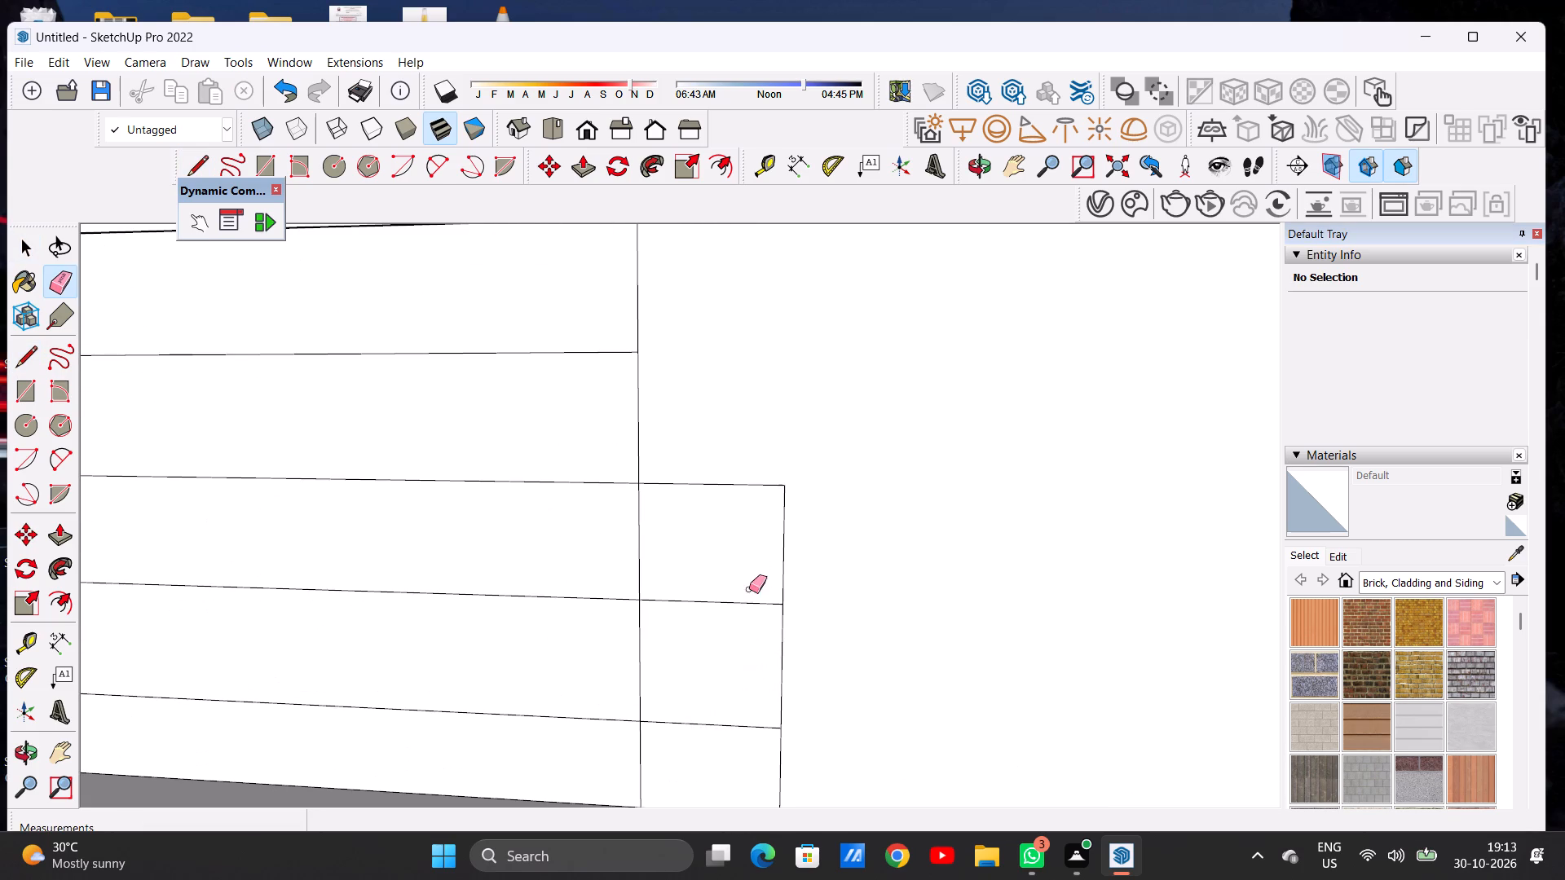
pyautogui.moveTo(749, 589); pyautogui.dragTo(752, 601)
pyautogui.moveTo(793, 562); pyautogui.dragTo(778, 570)
pyautogui.moveTo(759, 444); pyautogui.dragTo(747, 486)
pyautogui.scroll(-7, 747, 494)
pyautogui.scroll(6, 729, 670)
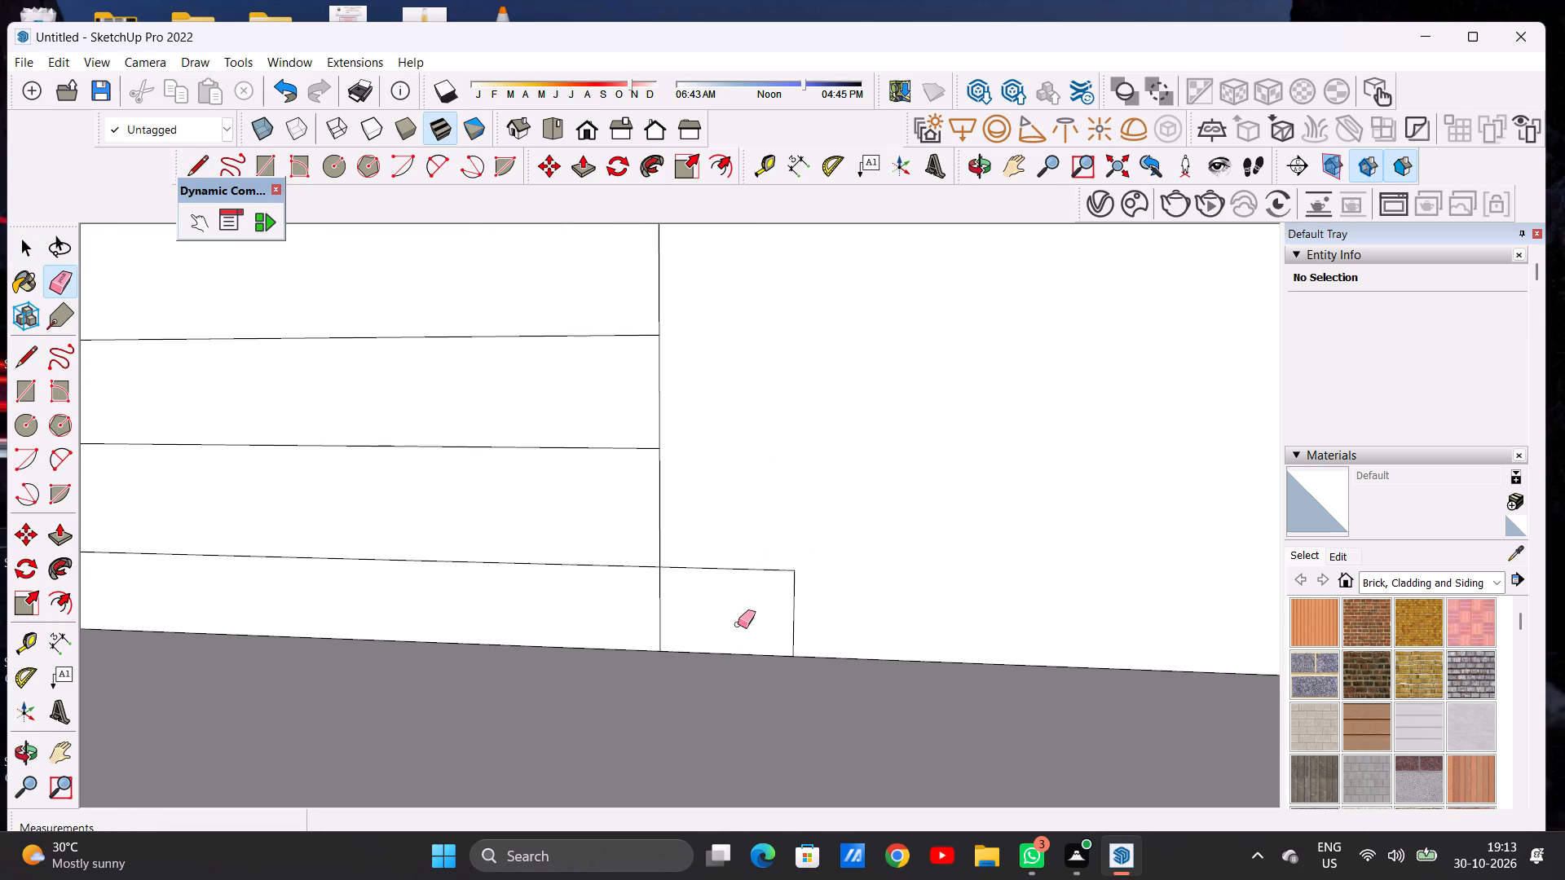
pyautogui.moveTo(747, 563); pyautogui.dragTo(778, 584)
pyautogui.moveTo(805, 594); pyautogui.dragTo(787, 600)
pyautogui.press('space')
# Push/pull the lowest strip below the door outward about 15' 3 7/8" over the slab to form the bottom step.
pyautogui.scroll(-20, 809, 578)
pyautogui.scroll(-7, 809, 578)
pyautogui.moveTo(779, 574); pyautogui.dragTo(472, 654, button='middle')
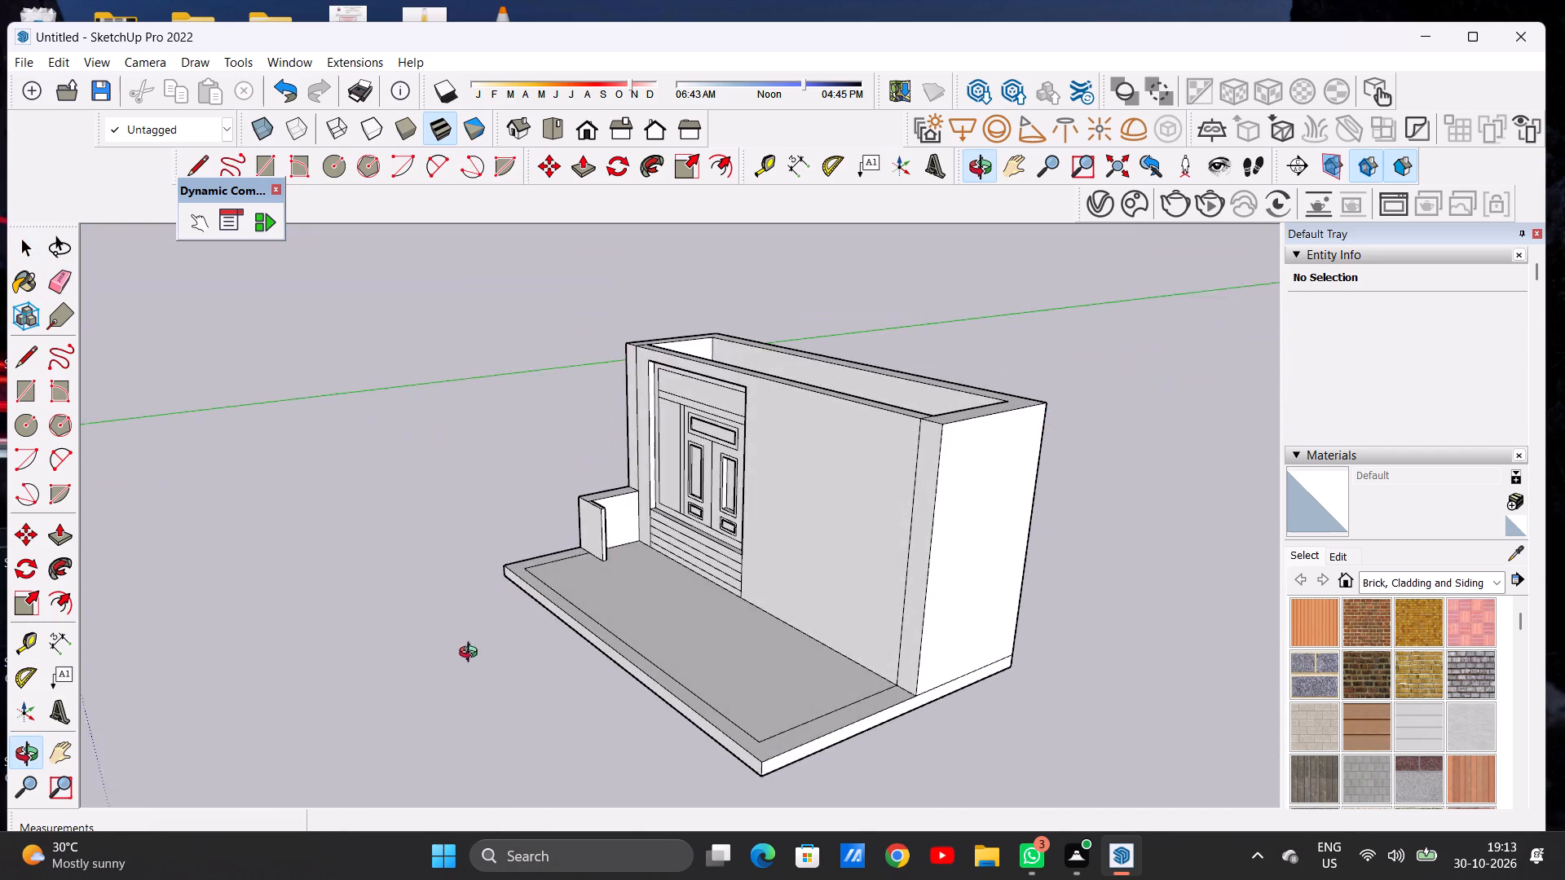
pyautogui.moveTo(472, 654); pyautogui.dragTo(478, 658, button='middle')
pyautogui.scroll(6, 681, 573)
pyautogui.scroll(-1, 685, 572)
pyautogui.scroll(6, 723, 572)
pyautogui.press('p')
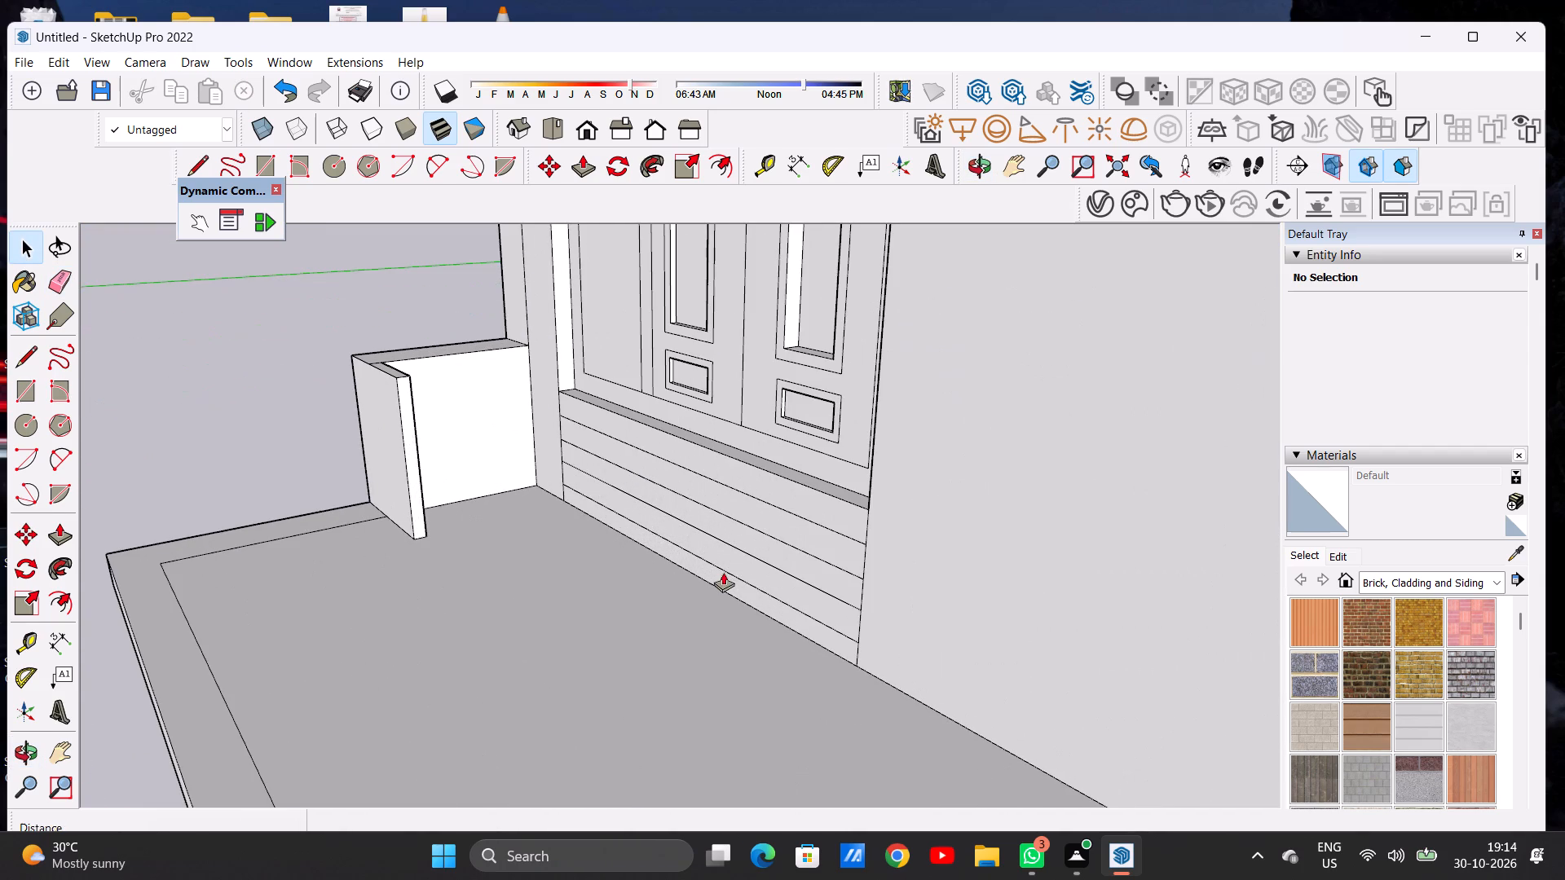
pyautogui.scroll(5, 851, 652)
pyautogui.click(831, 645)
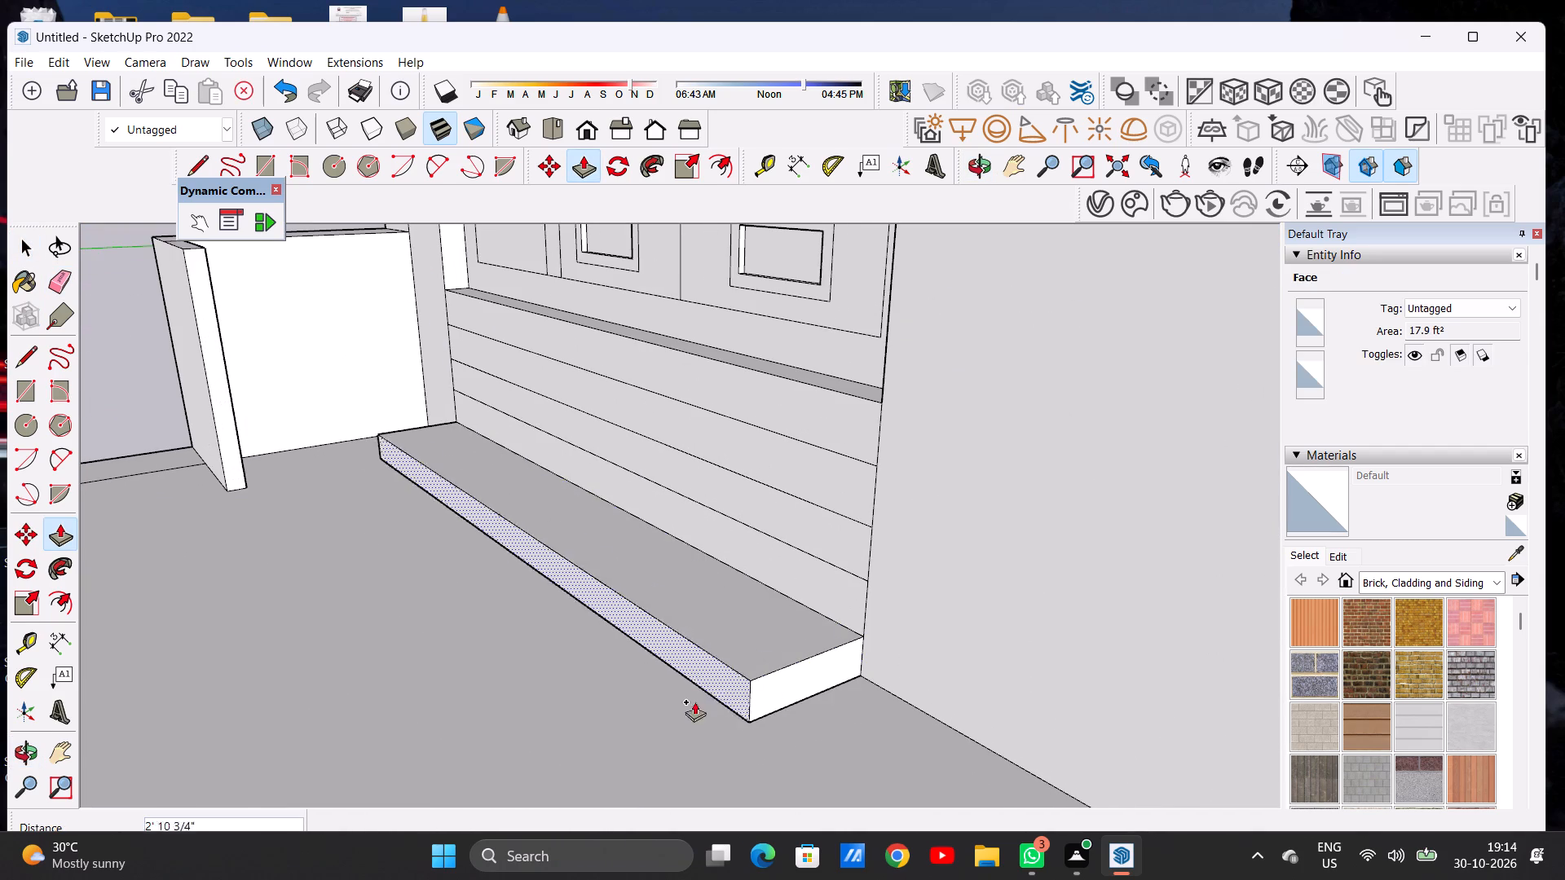
pyautogui.scroll(-3, 698, 708)
pyautogui.scroll(1, 698, 708)
pyautogui.scroll(-5, 699, 708)
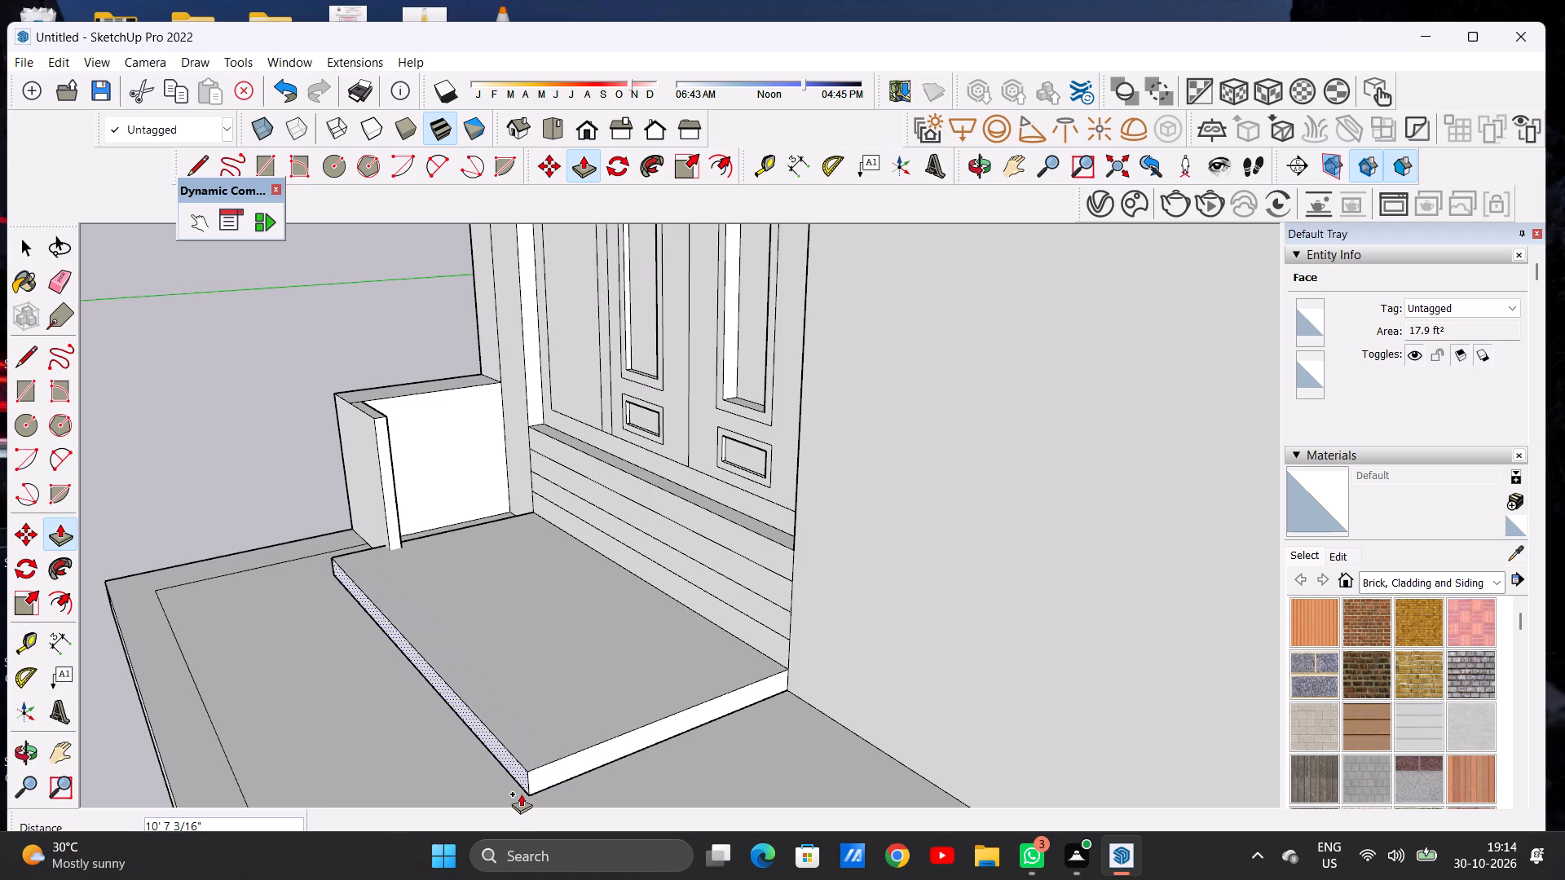
pyautogui.scroll(-6, 548, 755)
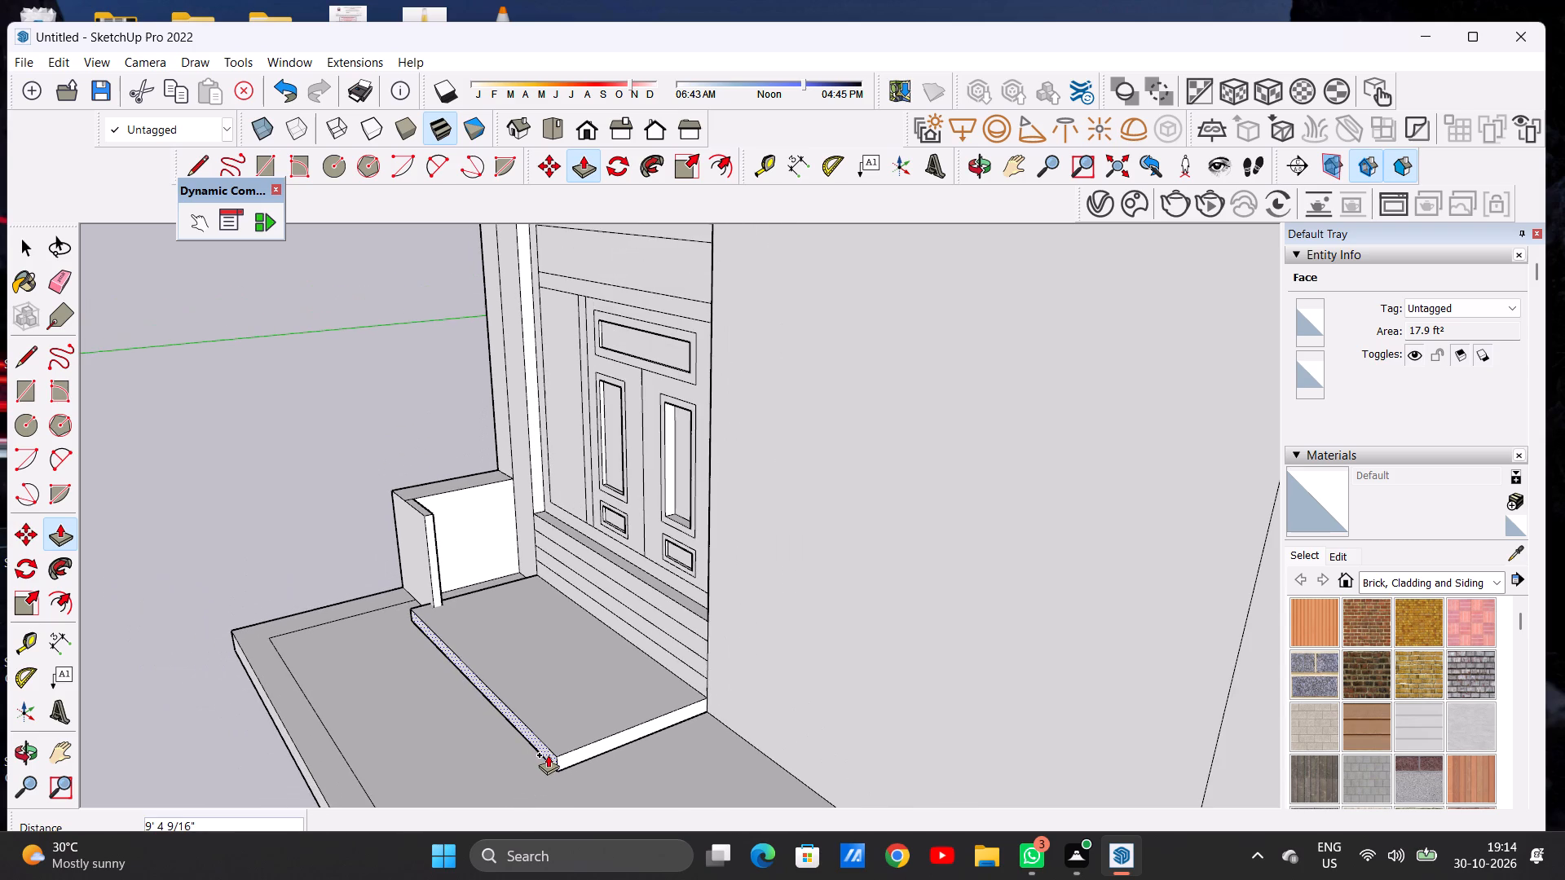
pyautogui.scroll(-9, 549, 754)
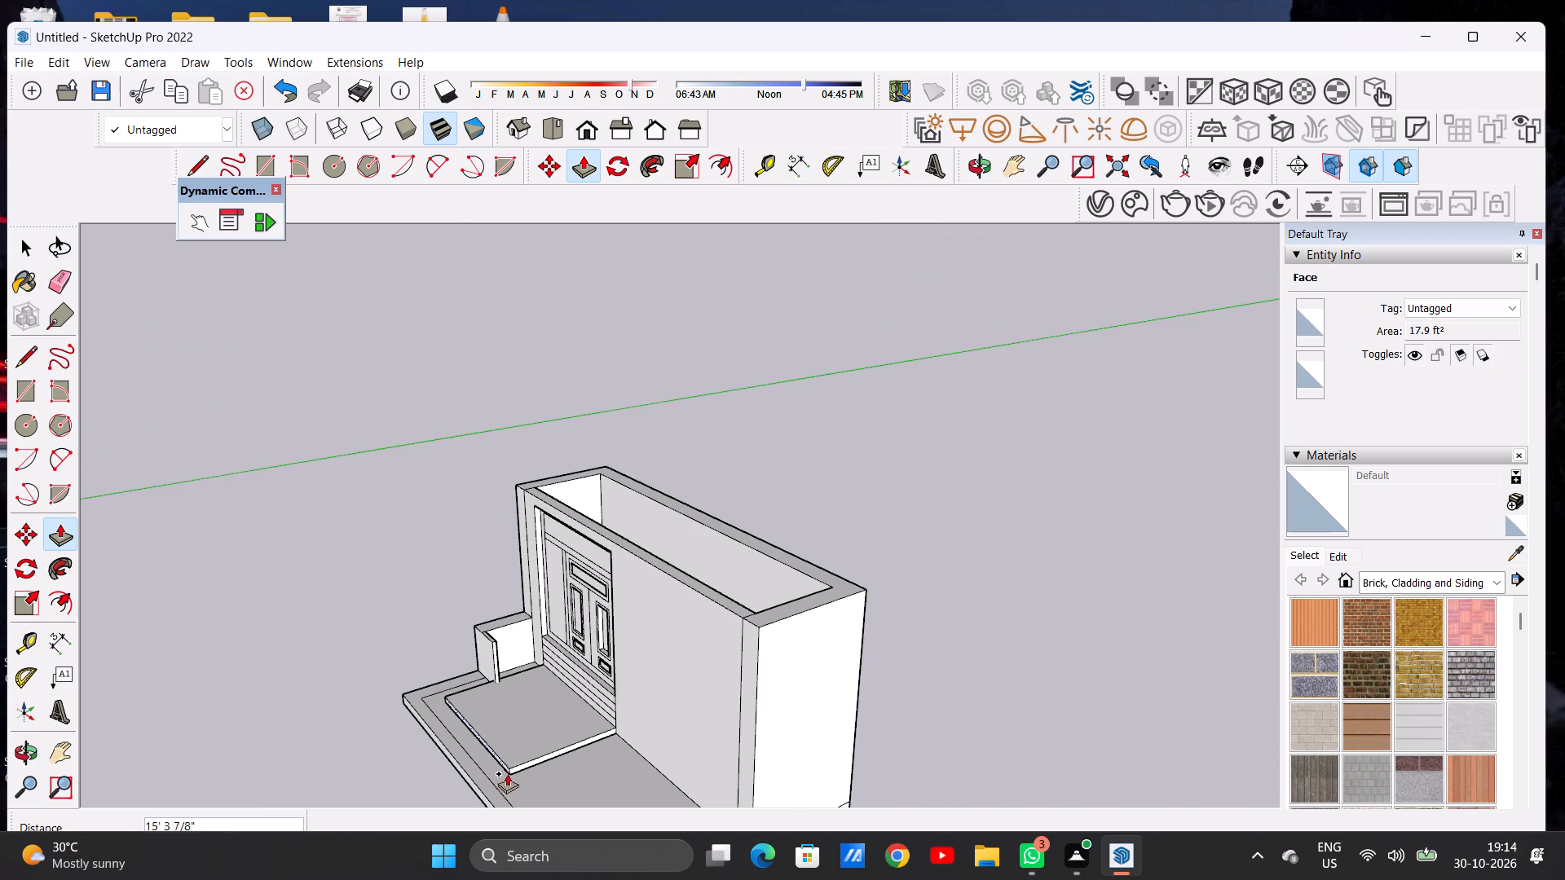
pyautogui.click(507, 775)
pyautogui.press('space')
# Push the narrow end face of the low boundary wall back about 1' 7/8", away from the bottom step.
pyautogui.moveTo(479, 667); pyautogui.dragTo(650, 624, button='middle')
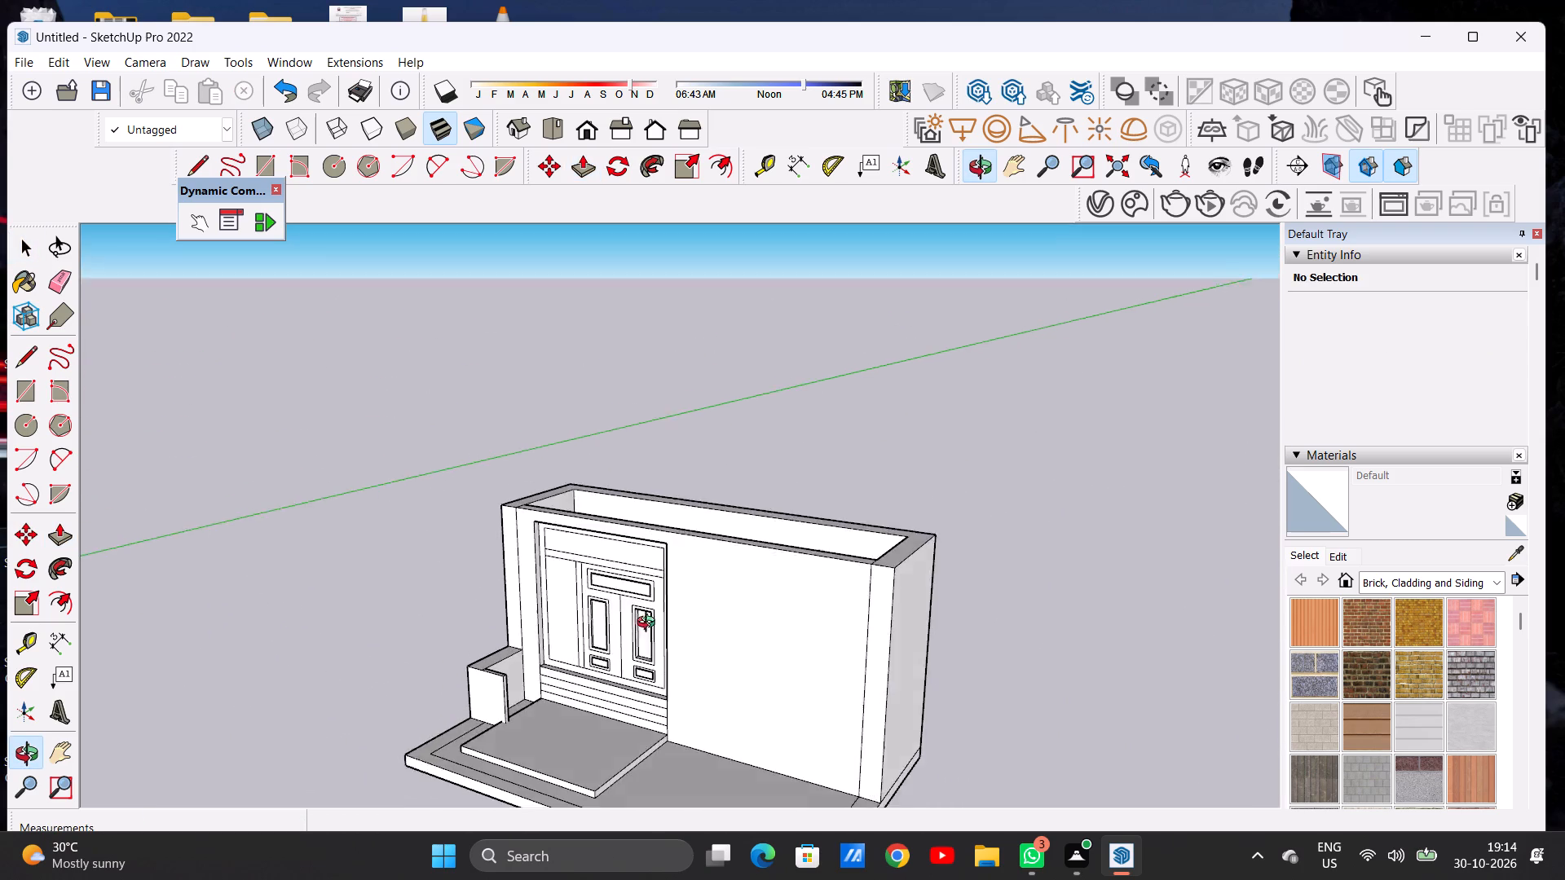
pyautogui.moveTo(650, 624); pyautogui.dragTo(680, 610, button='middle')
pyautogui.scroll(7, 549, 723)
pyautogui.moveTo(487, 728); pyautogui.dragTo(646, 662, button='middle')
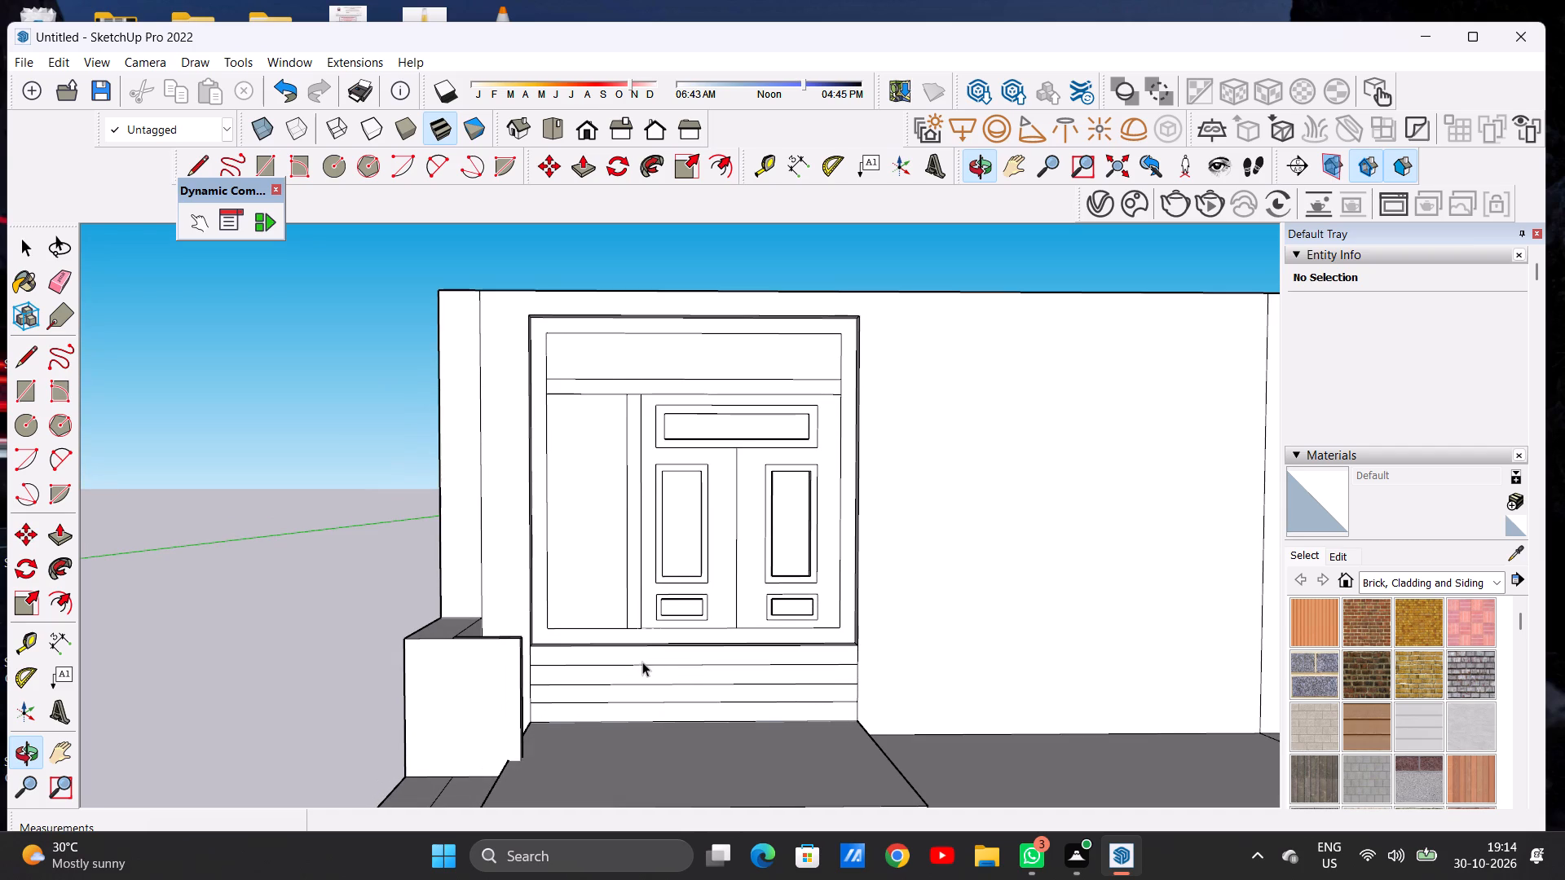
pyautogui.press('p')
pyautogui.scroll(5, 528, 709)
pyautogui.moveTo(534, 710); pyautogui.dragTo(447, 750, button='middle')
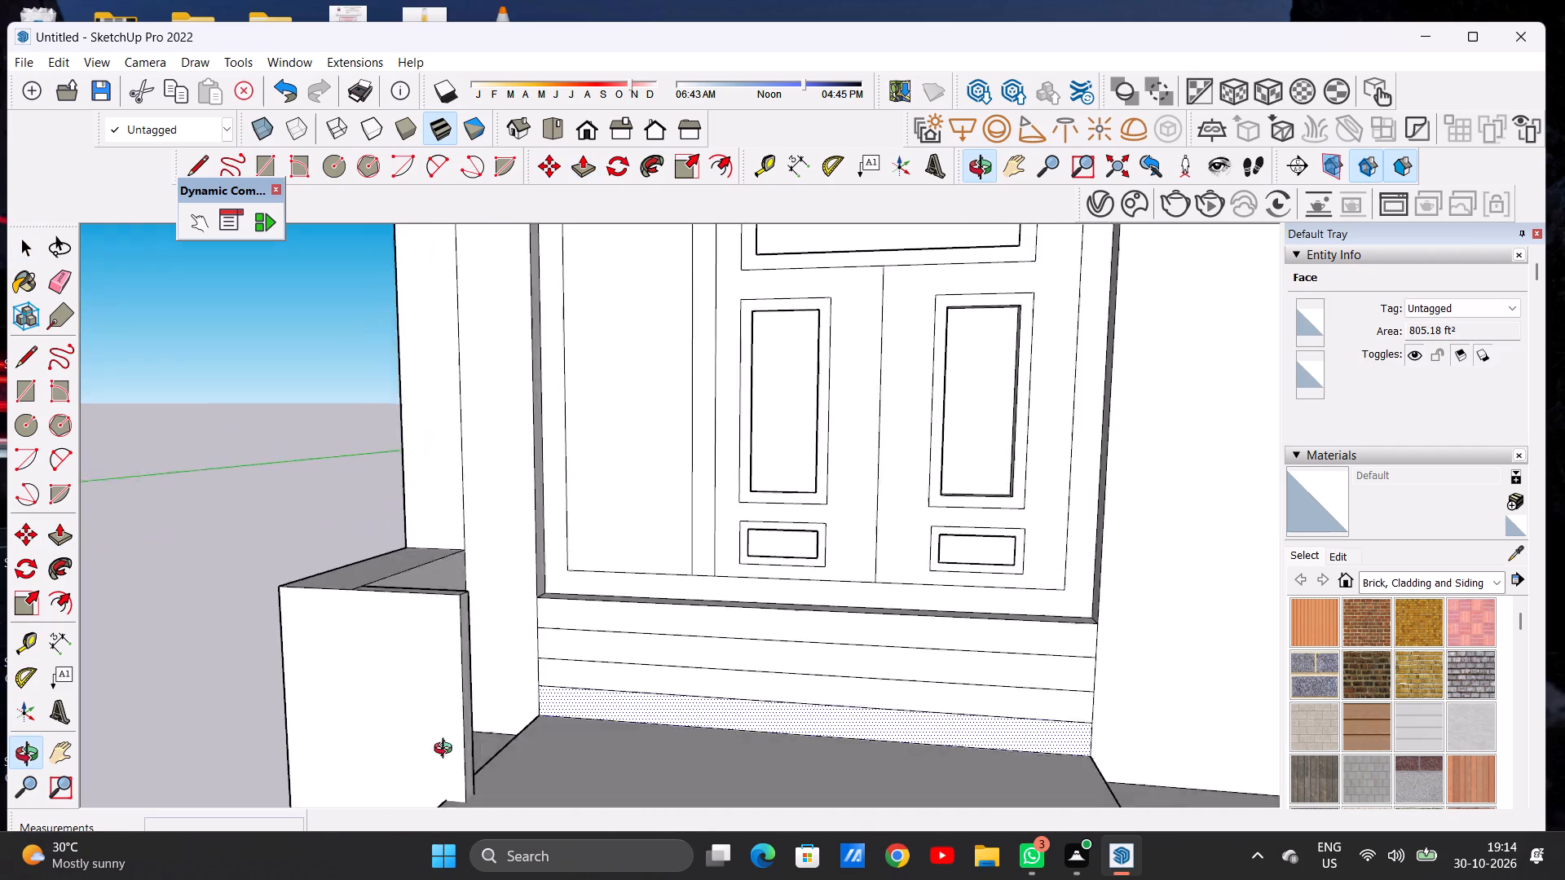
pyautogui.moveTo(447, 750); pyautogui.dragTo(403, 813, button='middle')
pyautogui.scroll(2, 453, 651)
pyautogui.scroll(-1, 453, 651)
pyautogui.scroll(1, 453, 651)
pyautogui.click(452, 651)
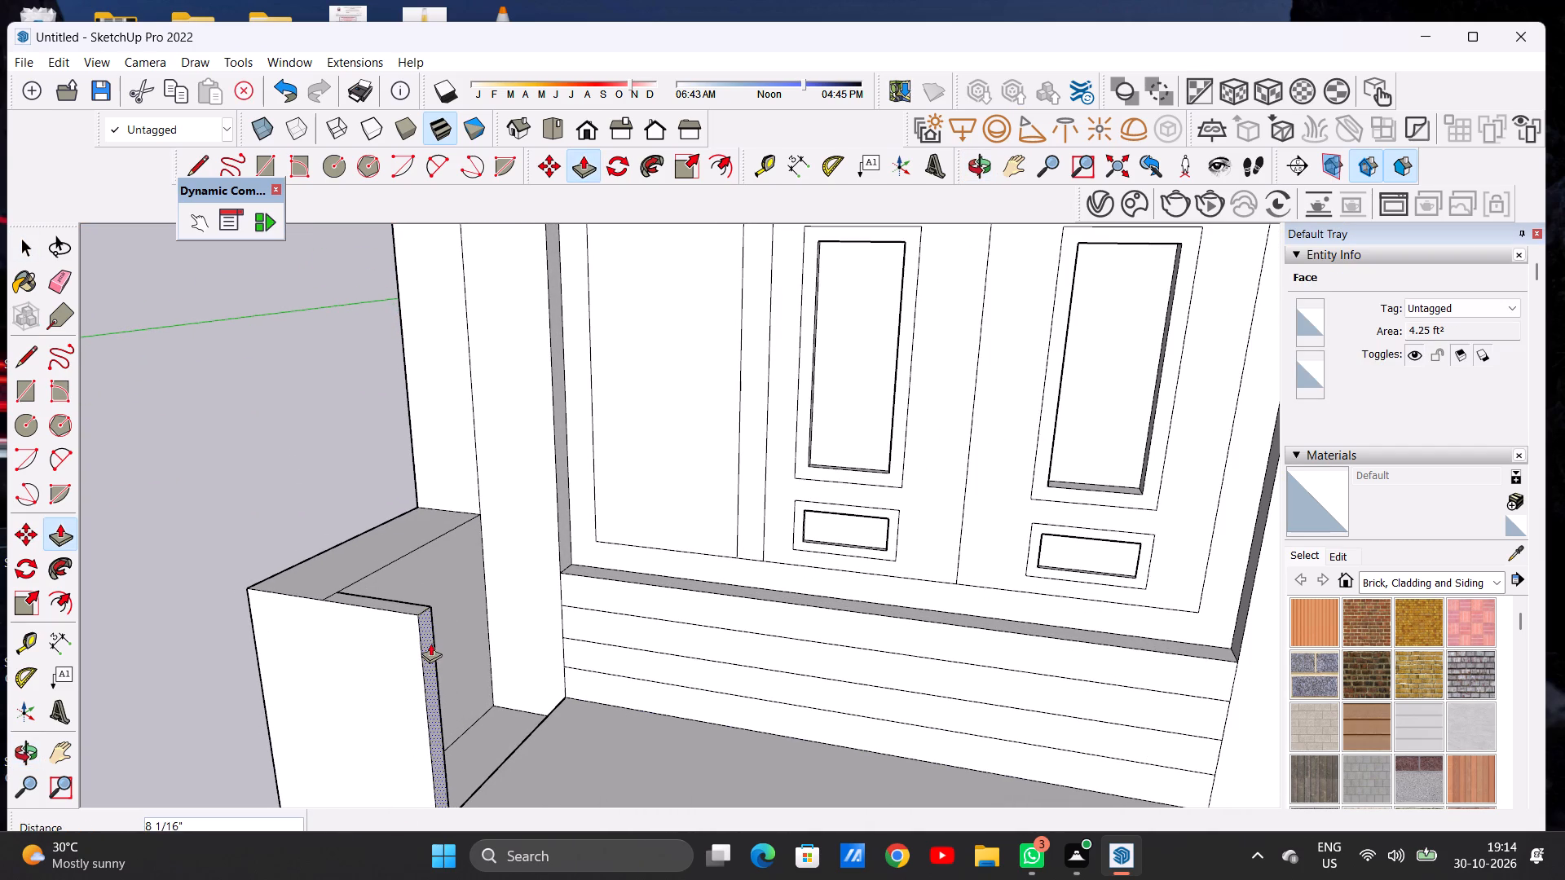
pyautogui.scroll(-8, 437, 640)
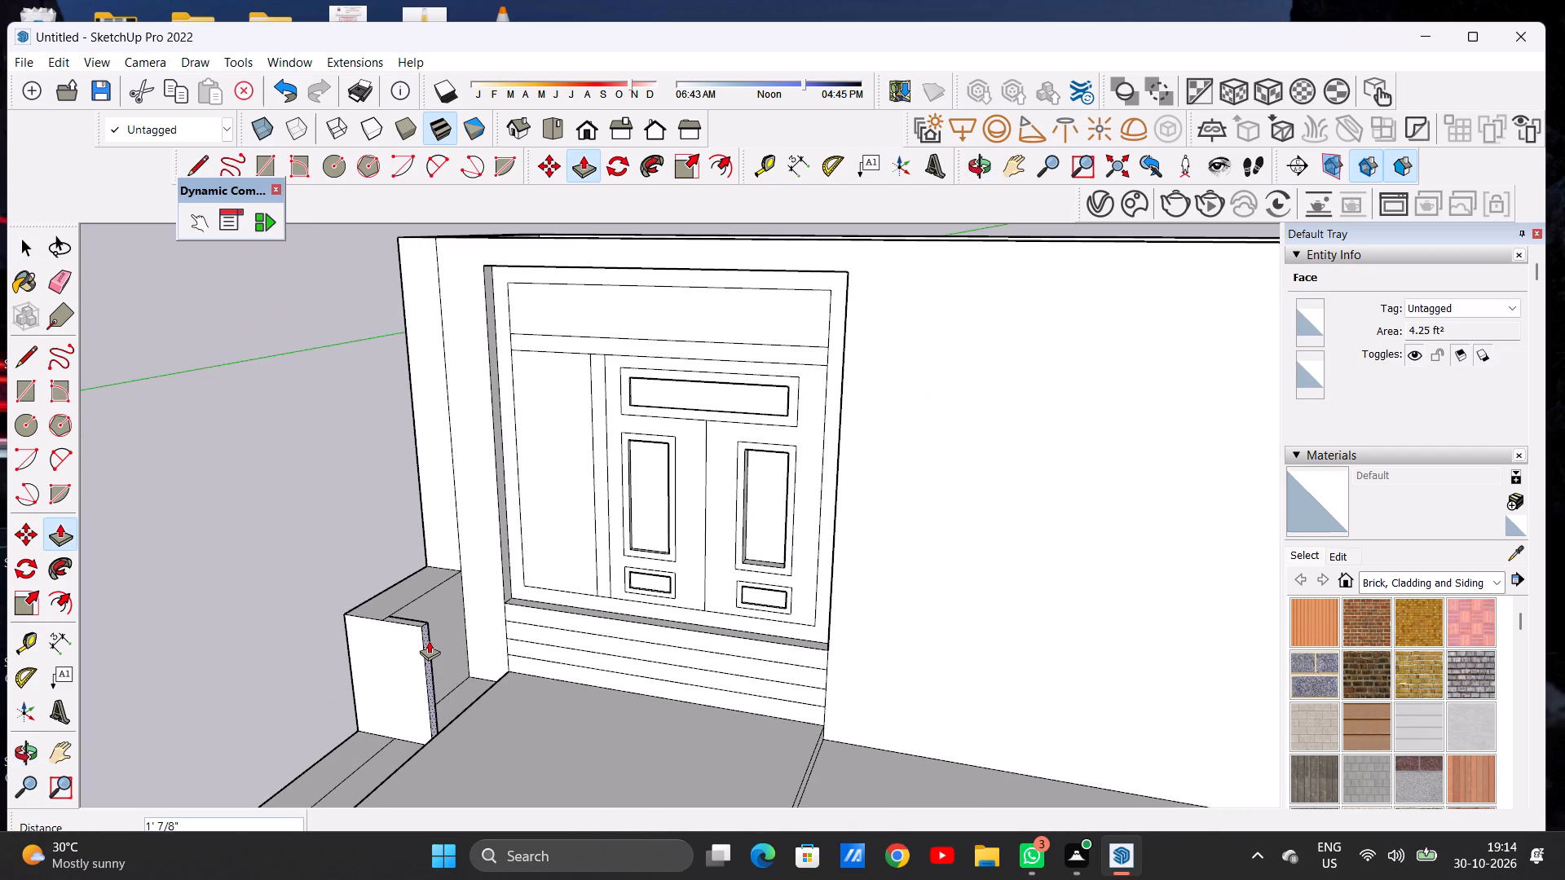
pyautogui.click(429, 640)
pyautogui.press('space')
# Pull the low boundary wall's narrow end face about 4" back toward the side of the bottom step.
pyautogui.moveTo(418, 649); pyautogui.dragTo(568, 567, button='middle')
pyautogui.scroll(-3, 546, 623)
pyautogui.scroll(1, 544, 629)
pyautogui.scroll(-1, 544, 629)
pyautogui.moveTo(529, 676); pyautogui.dragTo(597, 670, button='middle')
pyautogui.scroll(-8, 535, 667)
pyautogui.moveTo(550, 701); pyautogui.dragTo(487, 772, button='middle')
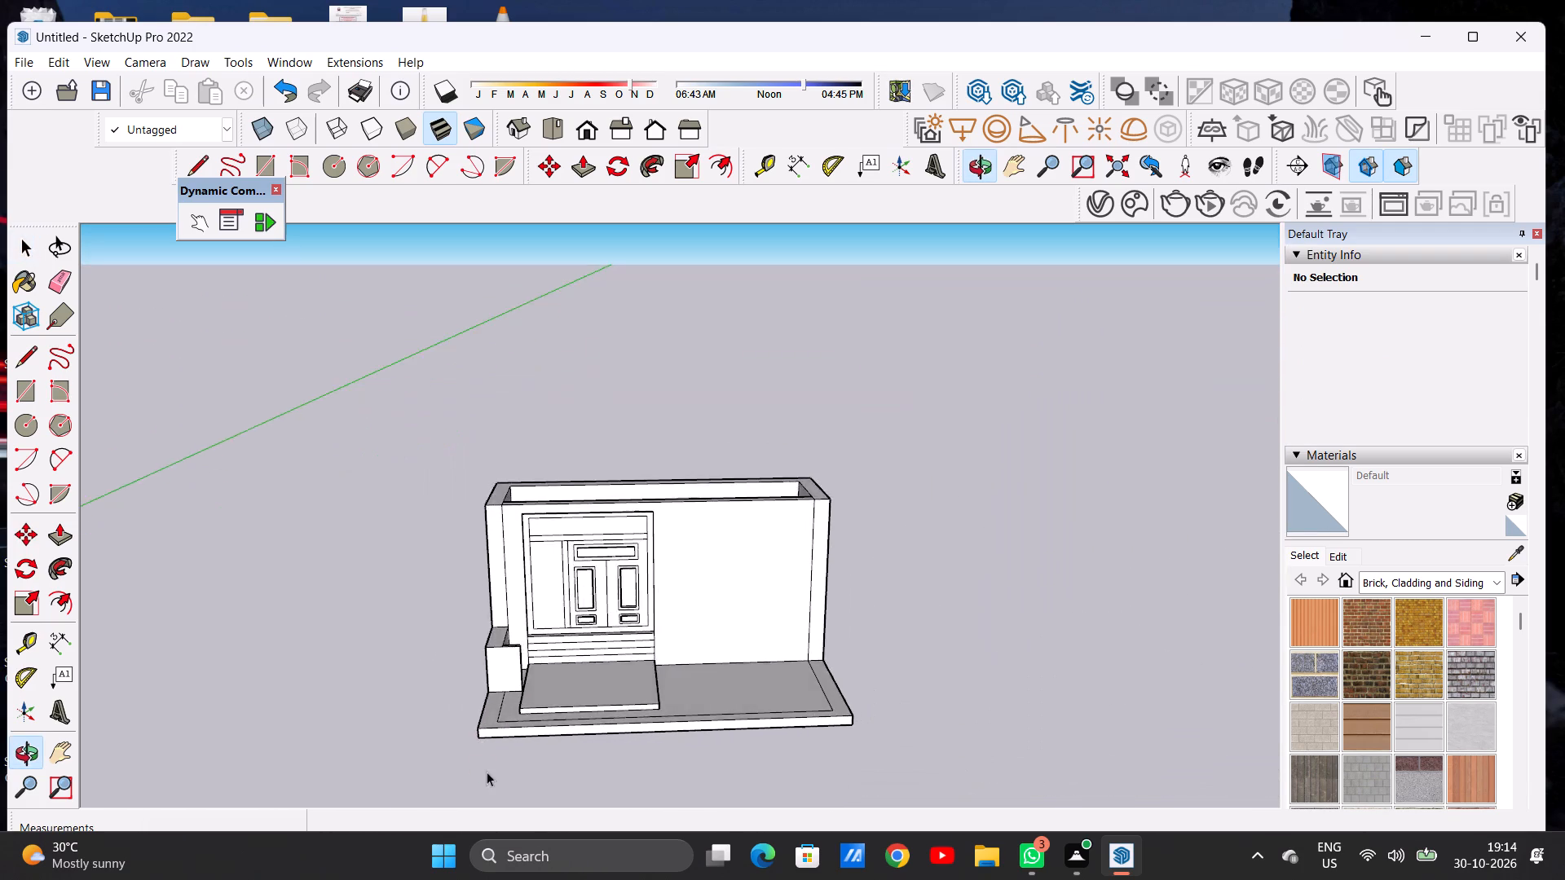
pyautogui.moveTo(487, 772); pyautogui.dragTo(484, 773, button='middle')
pyautogui.scroll(20, 509, 719)
pyautogui.scroll(4, 509, 719)
pyautogui.scroll(8, 538, 631)
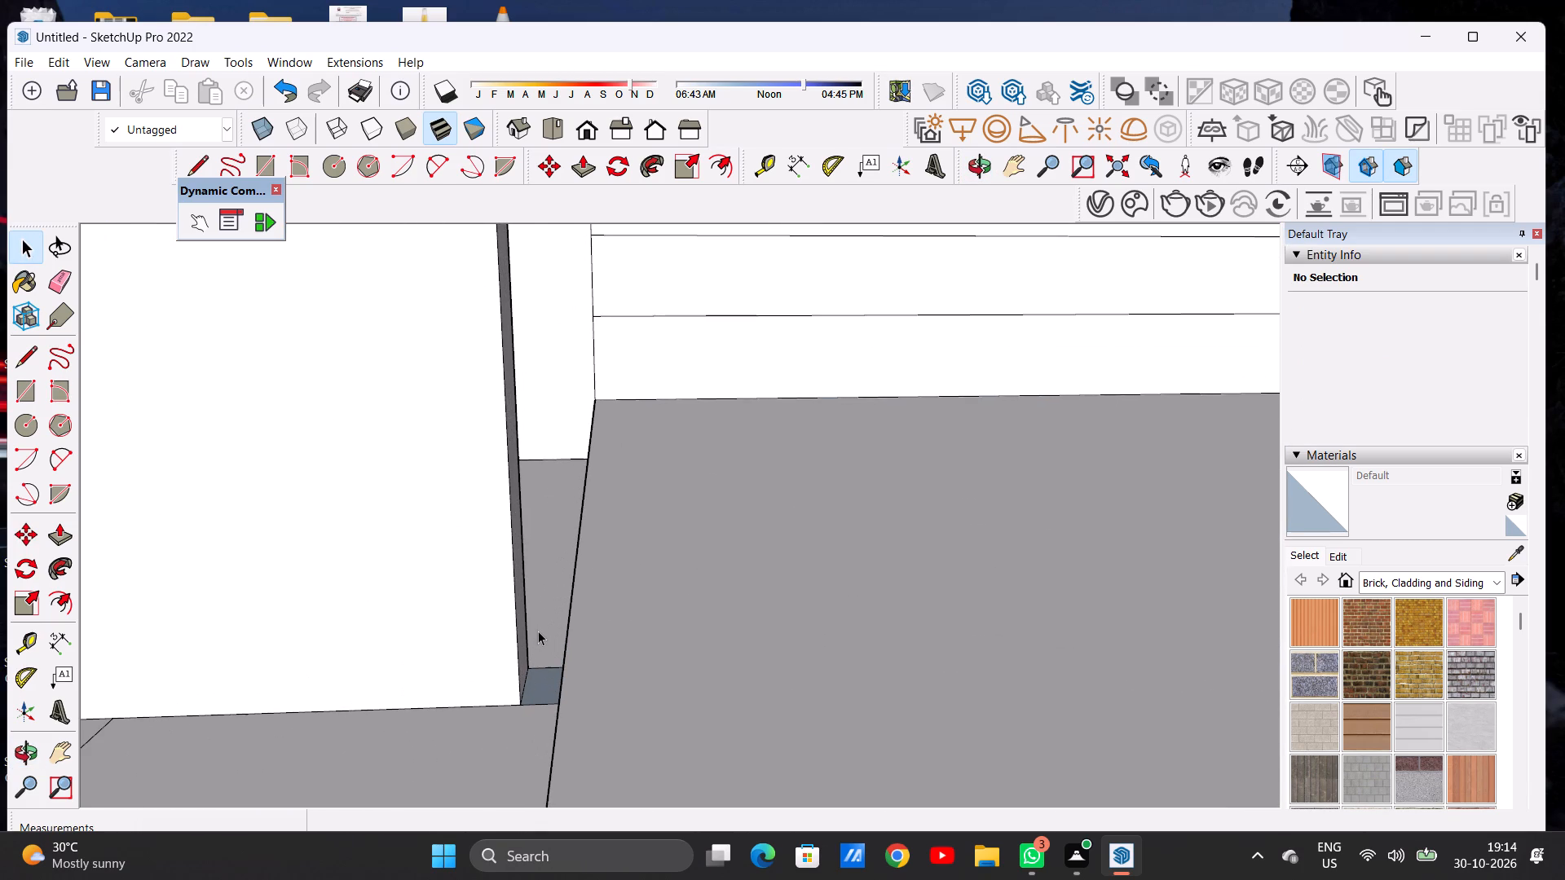
pyautogui.press('p')
pyautogui.scroll(4, 533, 643)
pyautogui.scroll(-1, 530, 651)
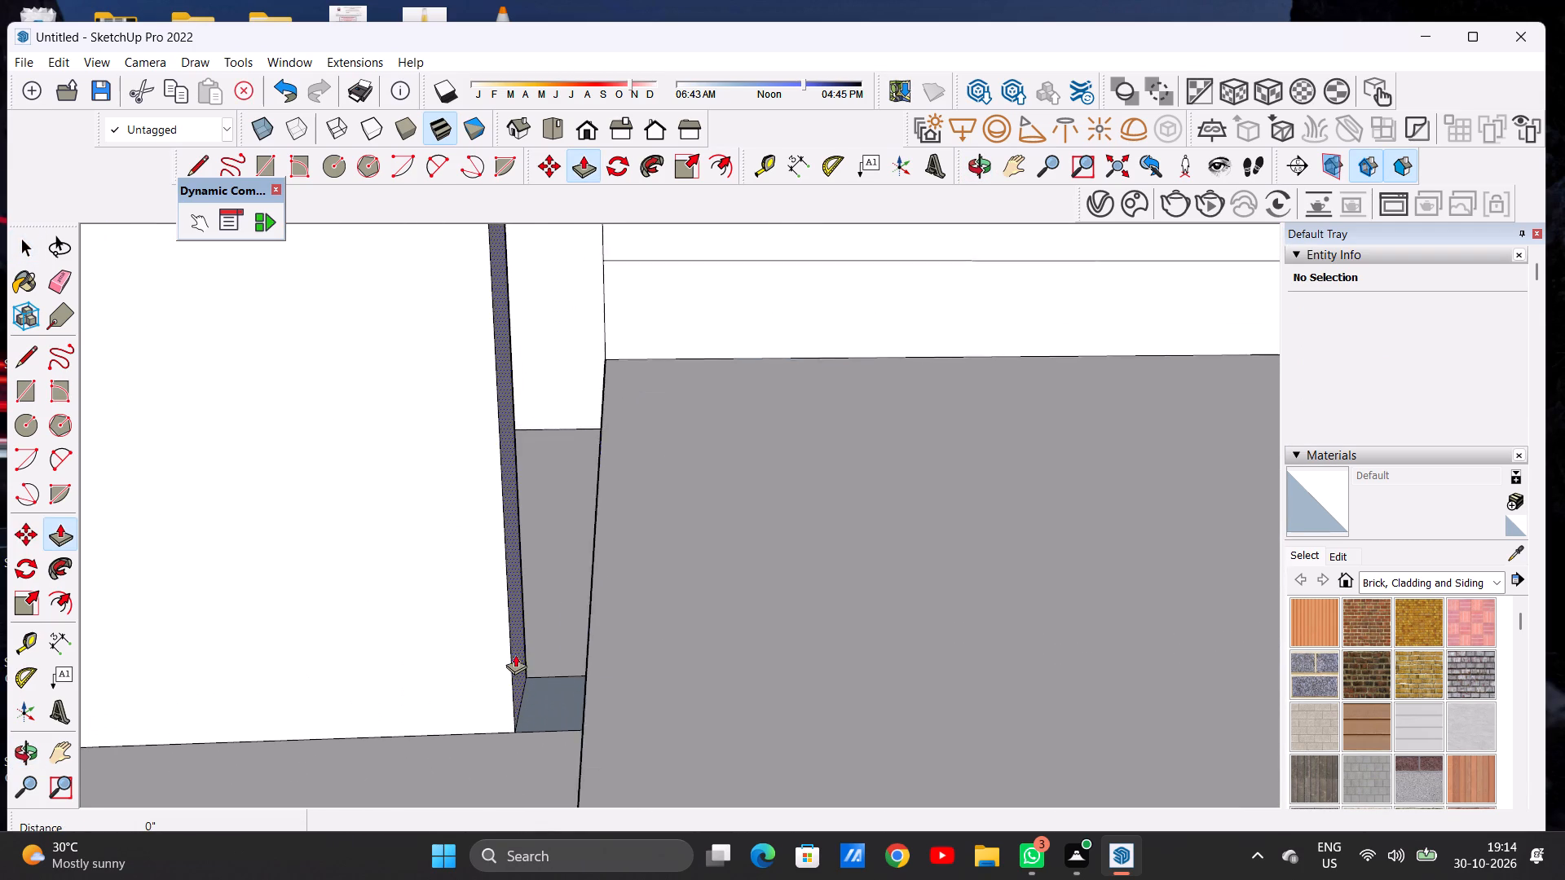
pyautogui.scroll(3, 515, 654)
pyautogui.scroll(-1, 515, 654)
pyautogui.scroll(1, 509, 654)
pyautogui.click(518, 650)
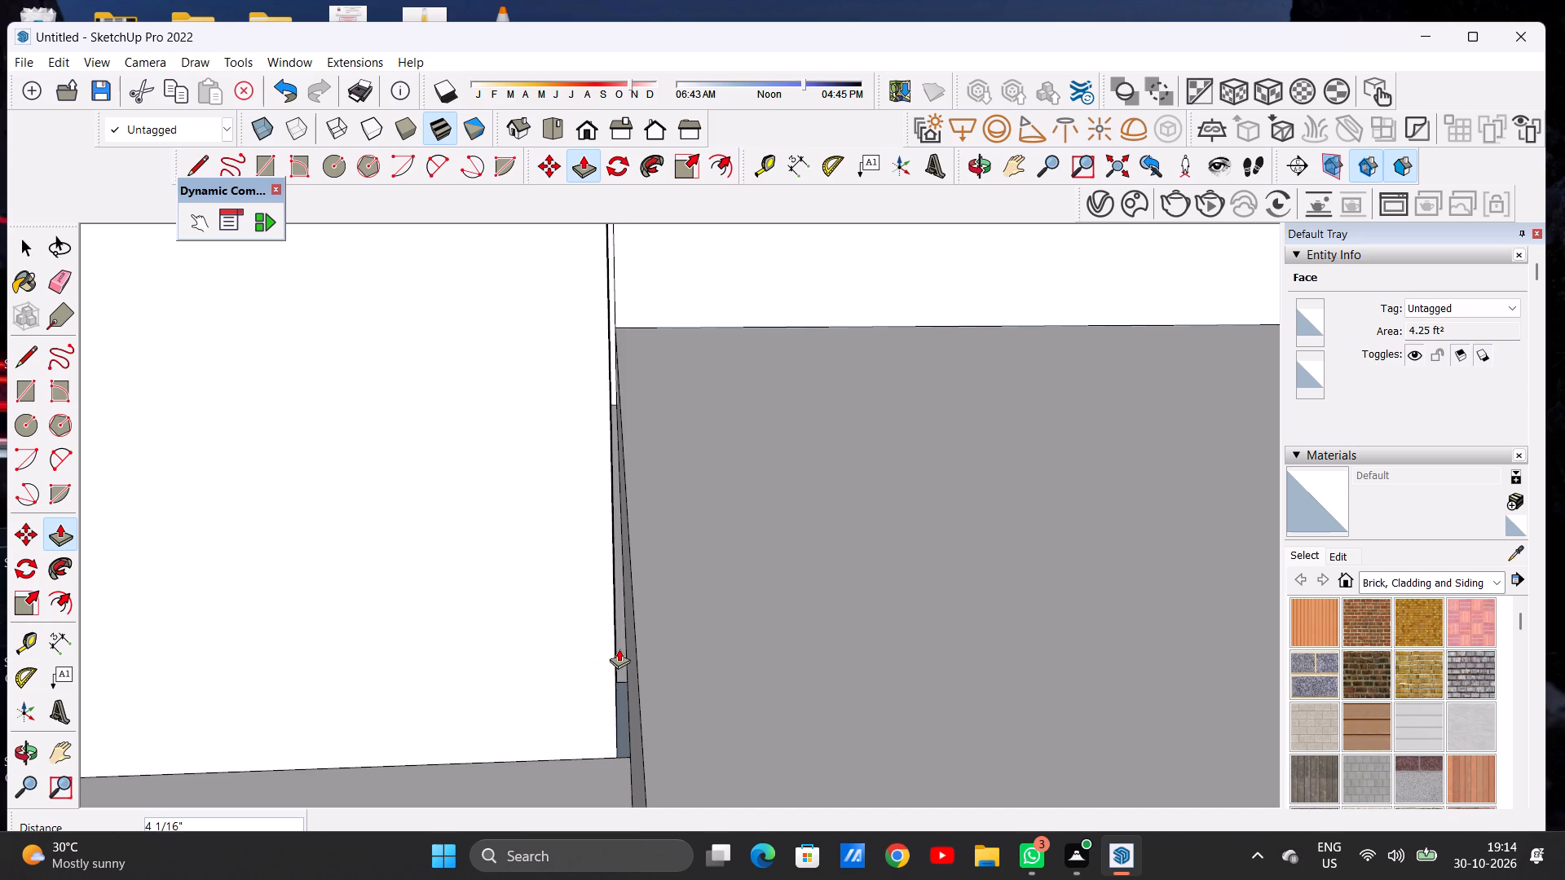
pyautogui.click(625, 645)
pyautogui.press('space')
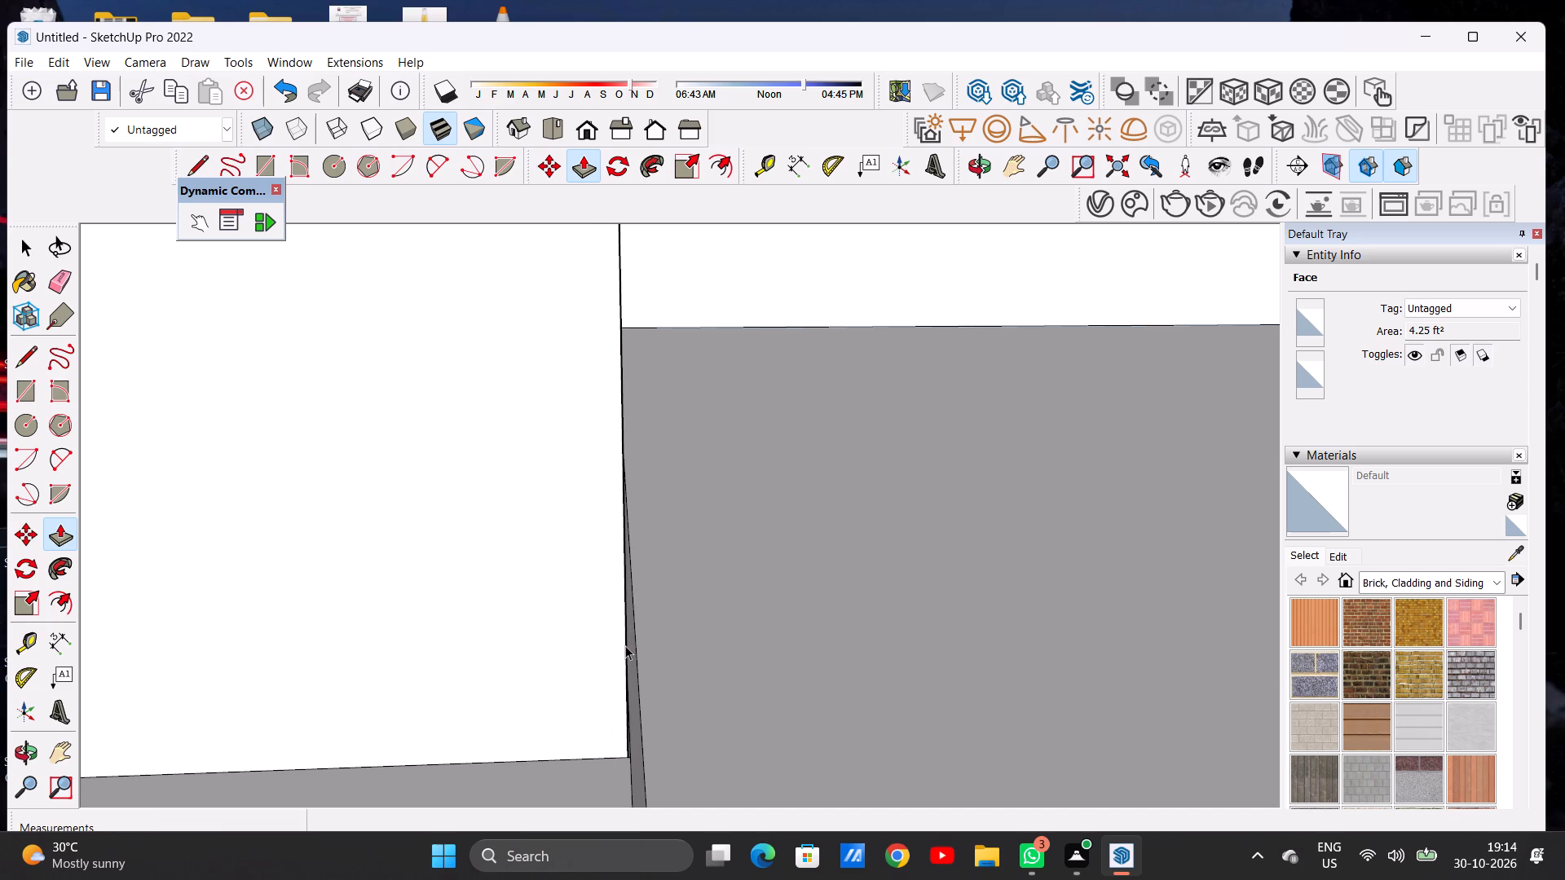
# Push/pull the strip directly above the bottom step outward about 13' 5 7/8" to form the second step.
pyautogui.scroll(-20, 502, 702)
pyautogui.scroll(-10, 502, 702)
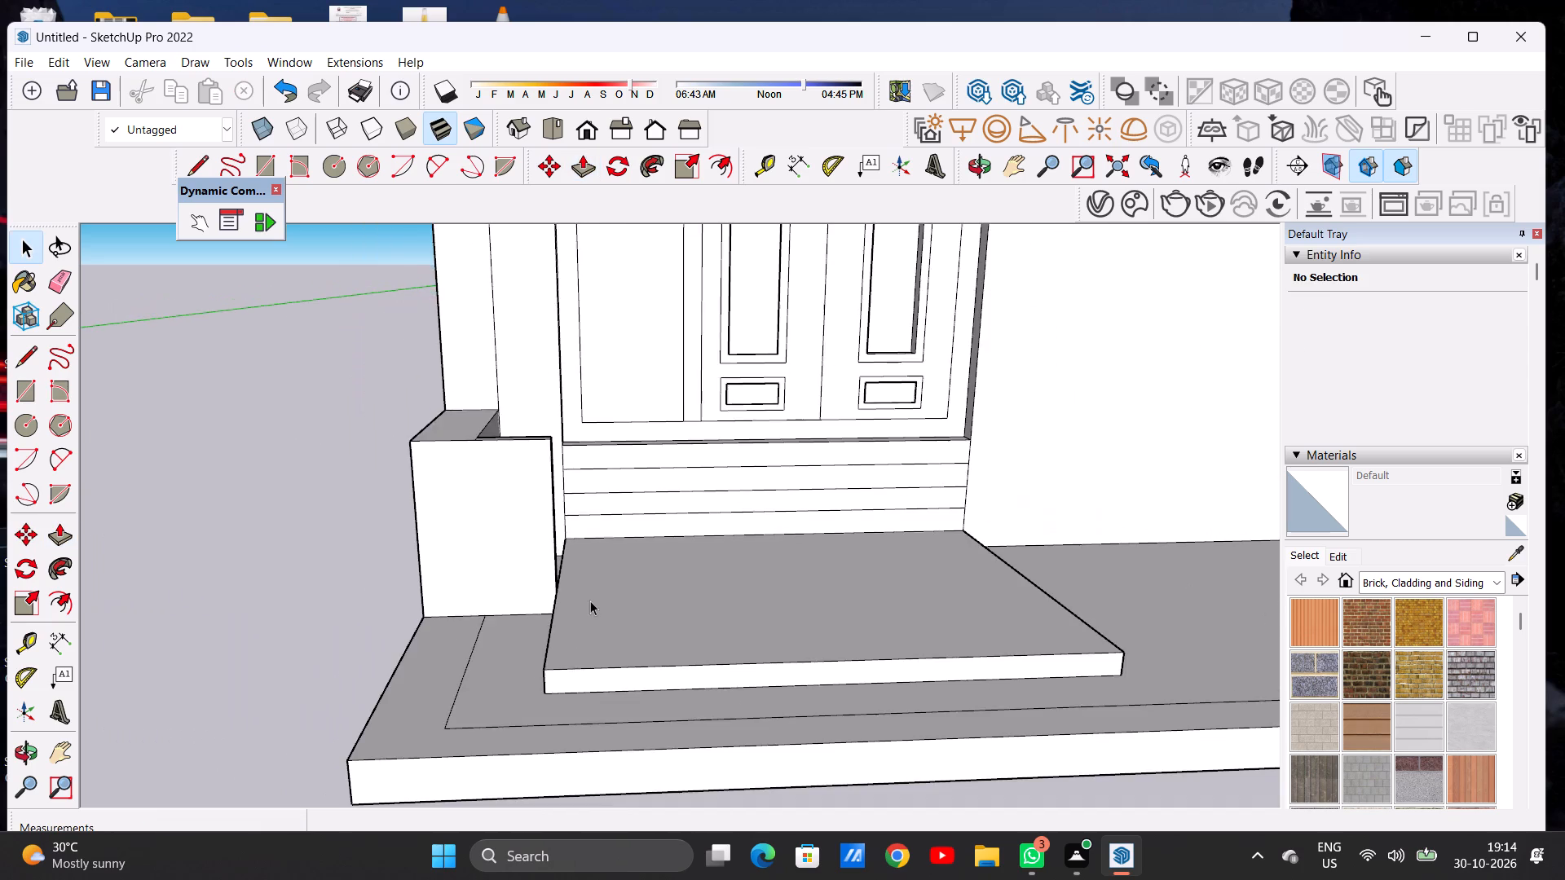
pyautogui.moveTo(728, 600); pyautogui.dragTo(352, 690, button='middle')
pyautogui.scroll(4, 864, 622)
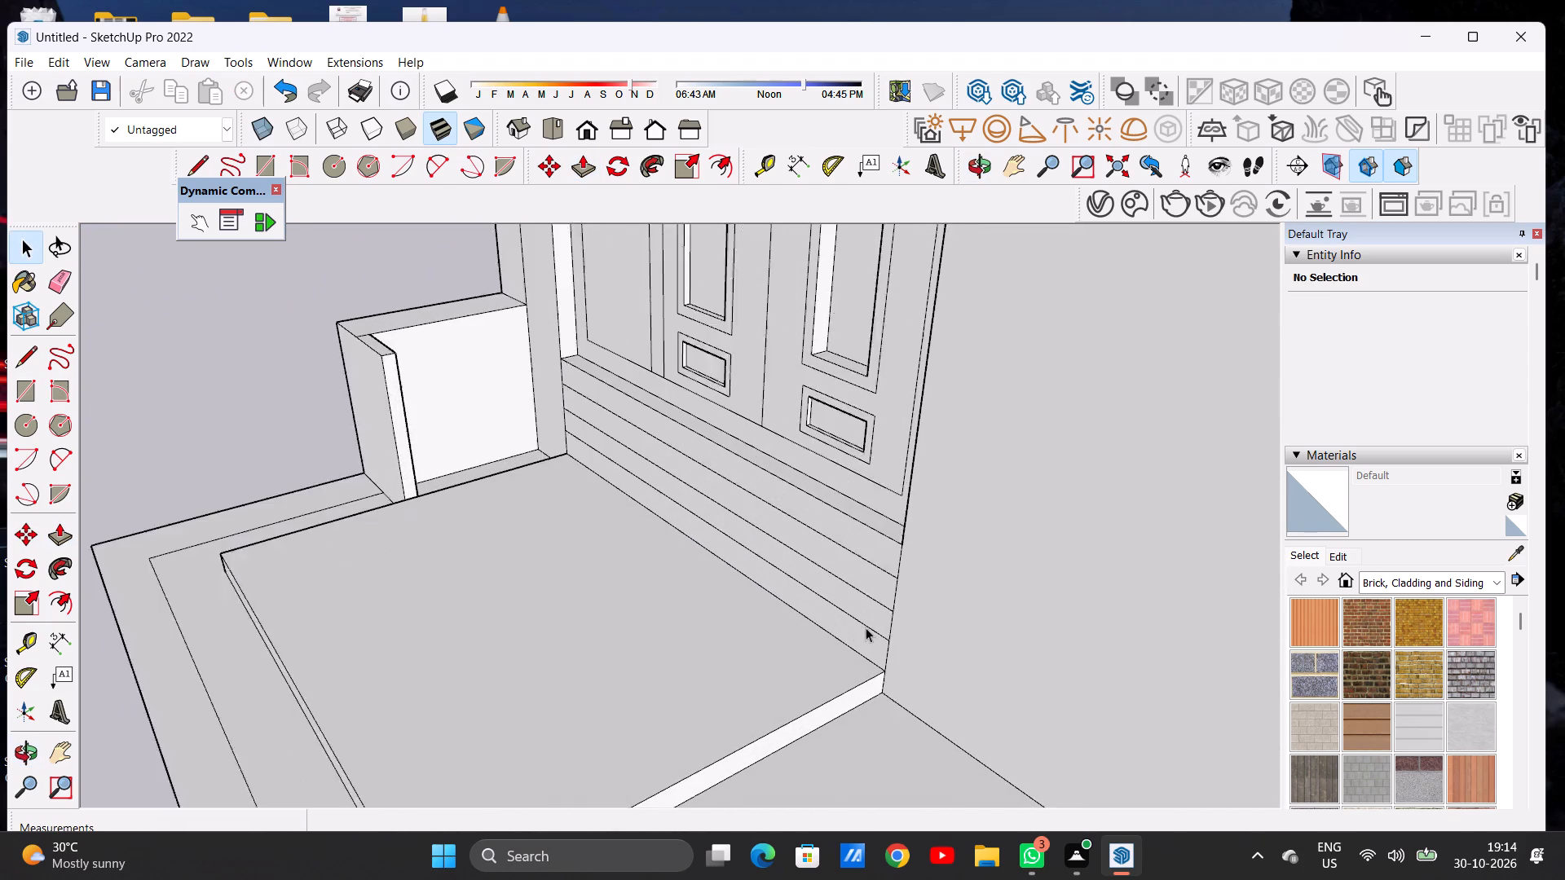
pyautogui.scroll(1, 866, 627)
pyautogui.scroll(-1, 866, 627)
pyautogui.scroll(3, 866, 627)
pyautogui.press('p')
pyautogui.scroll(5, 875, 657)
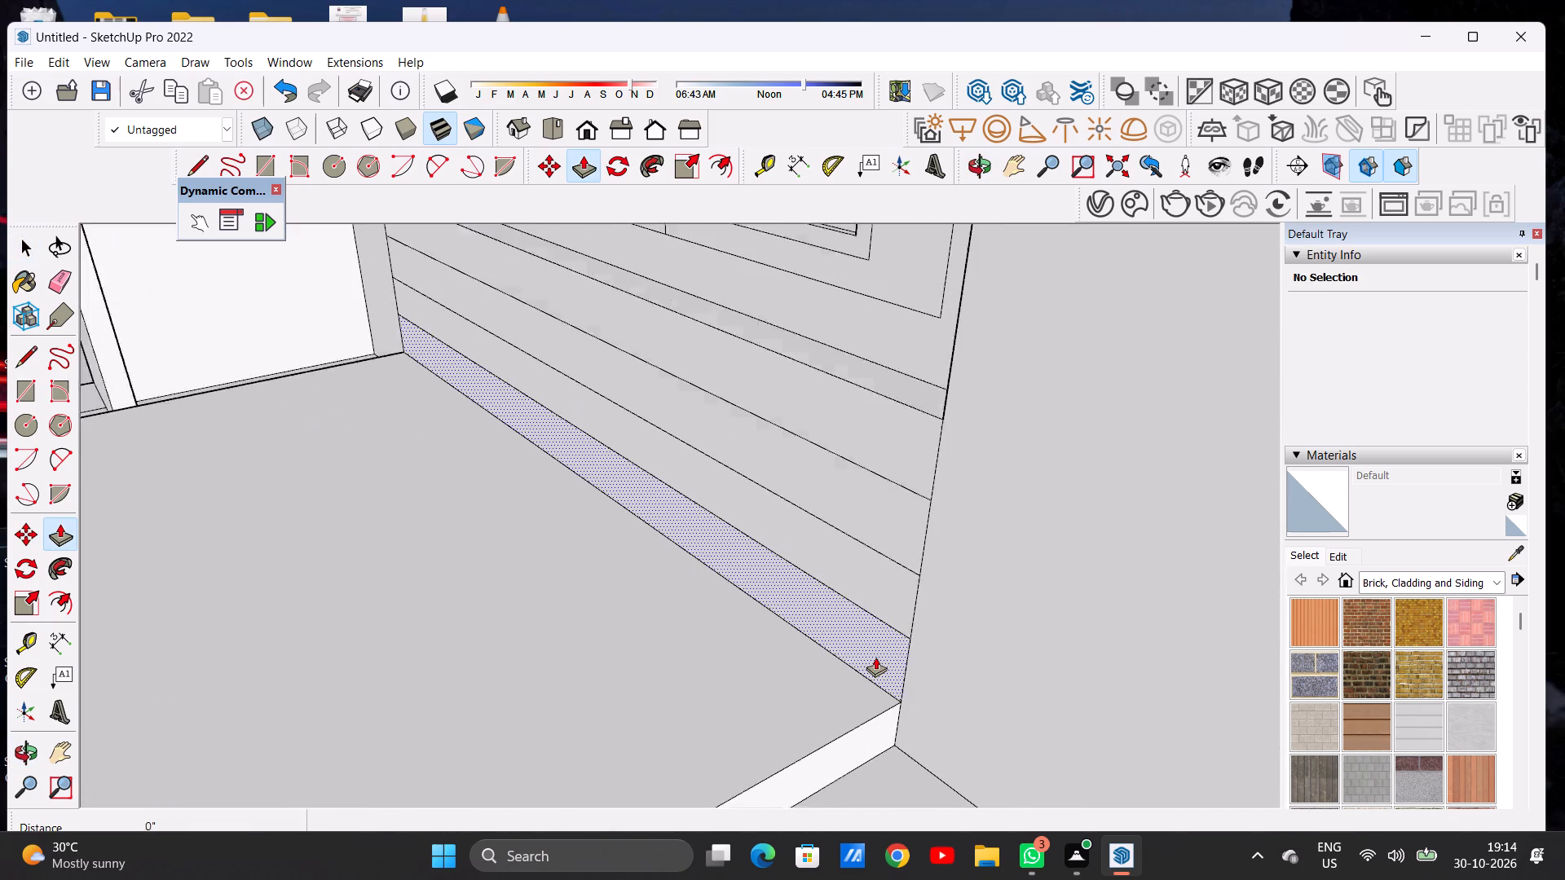
pyautogui.scroll(2, 875, 657)
pyautogui.click(878, 649)
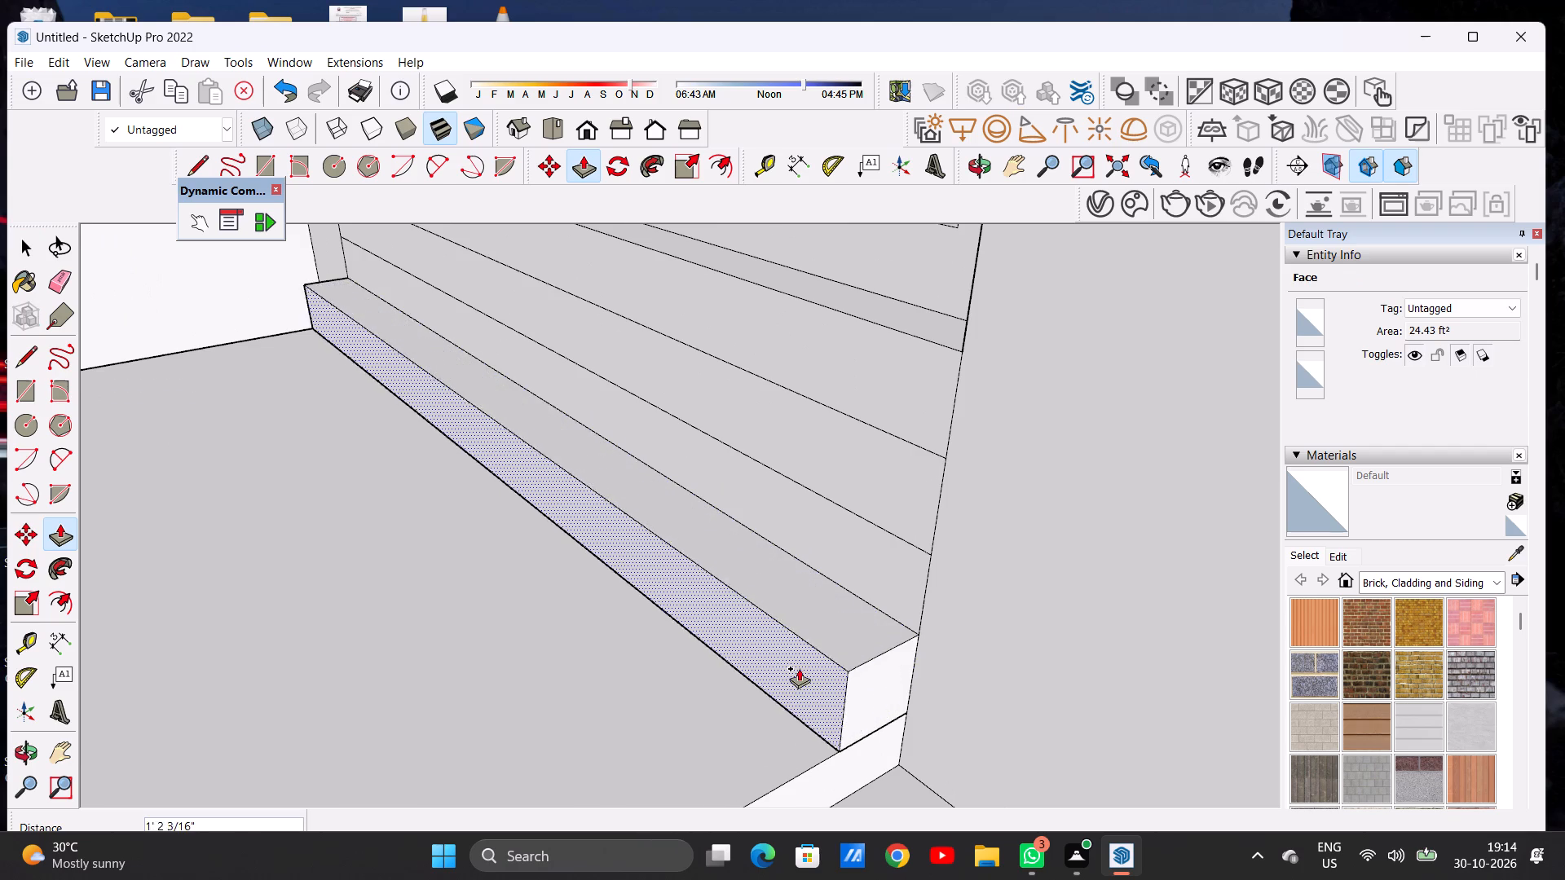
pyautogui.scroll(-18, 837, 665)
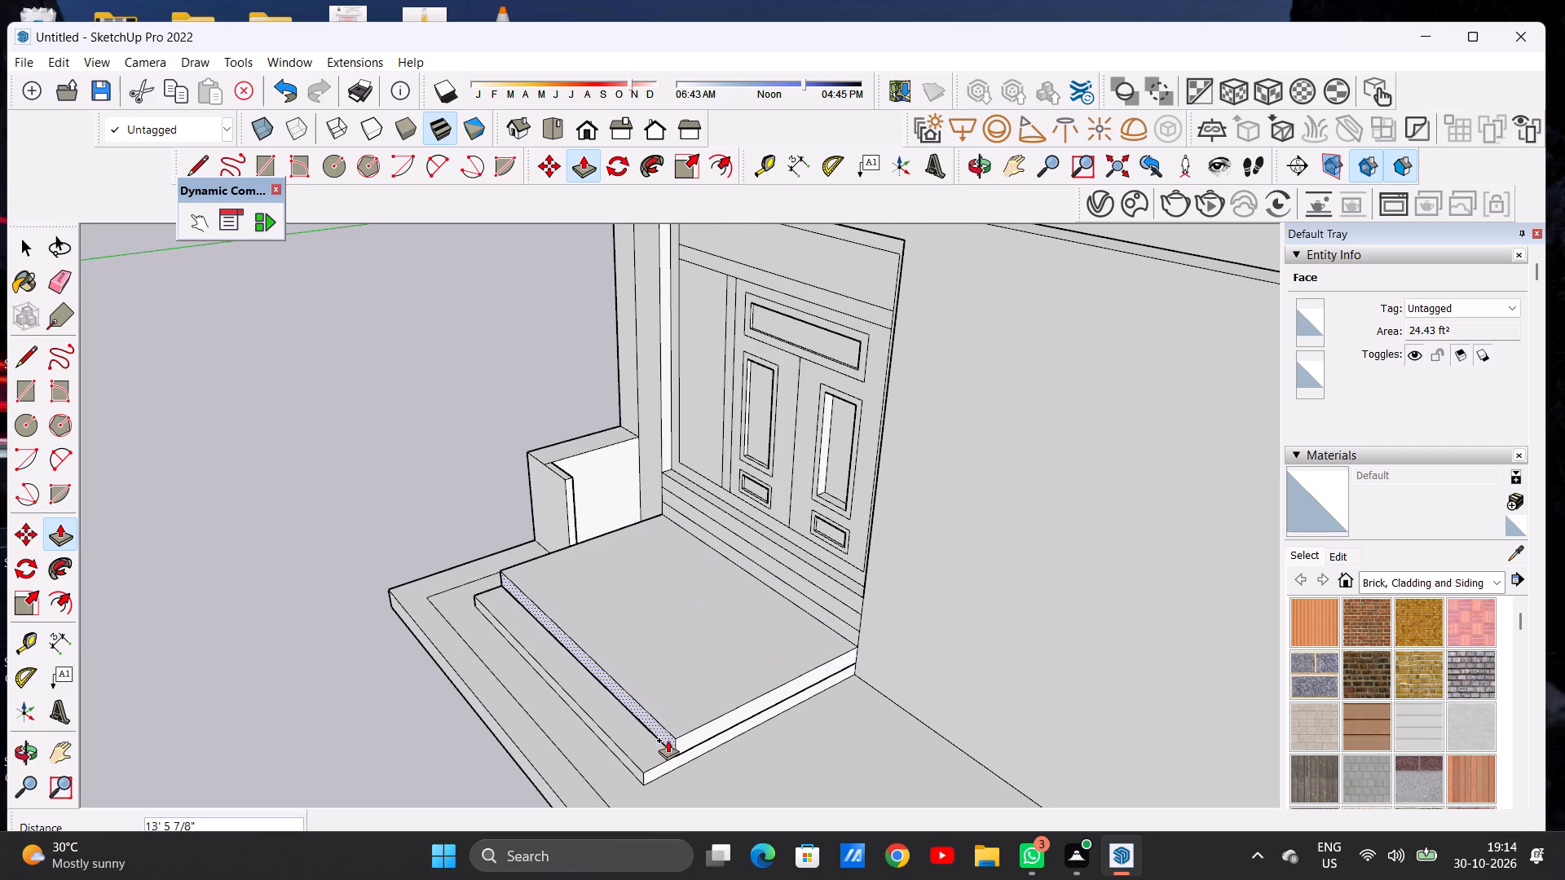
pyautogui.click(668, 740)
# Push/pull the strip directly above the second step outward about 10' 10" to form the third step.
pyautogui.scroll(11, 818, 639)
pyautogui.click(869, 625)
pyautogui.scroll(-13, 714, 712)
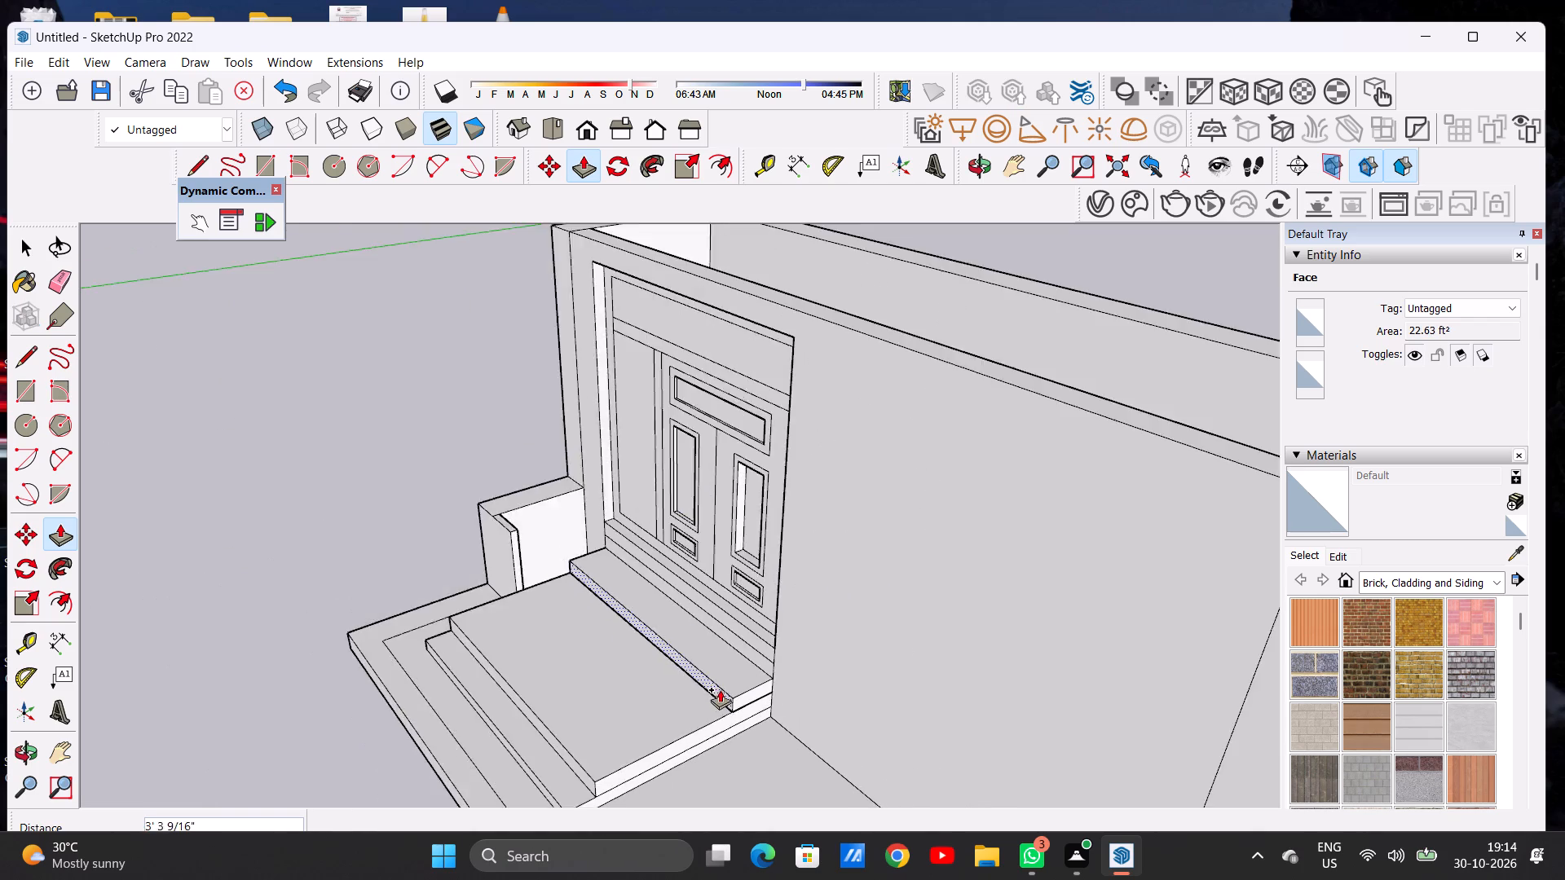
pyautogui.scroll(-5, 720, 689)
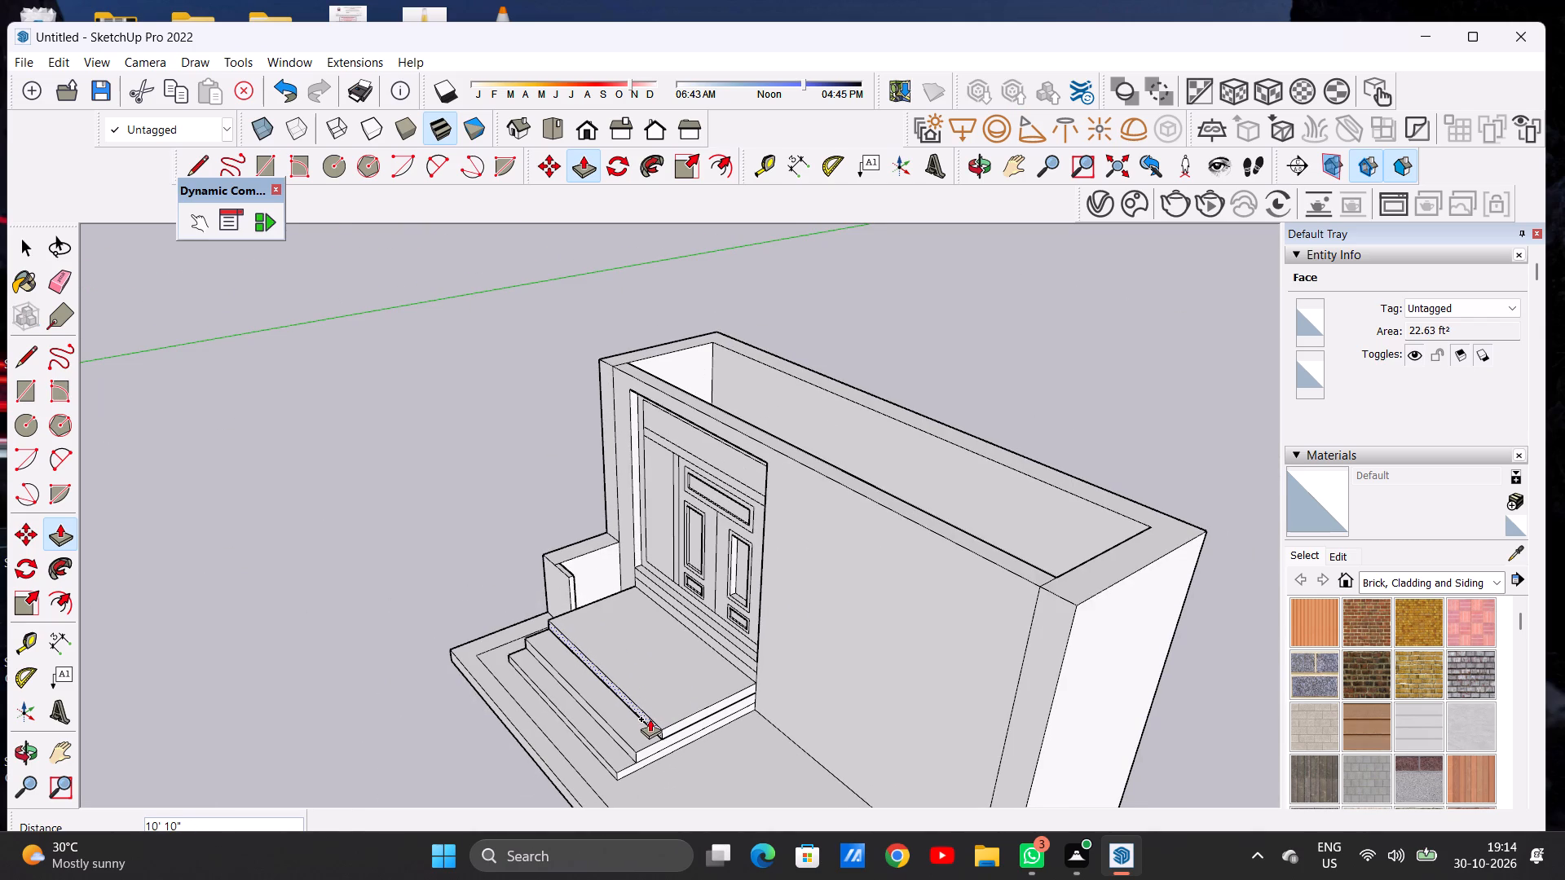
pyautogui.click(650, 719)
# Push/pull the strip directly above the third step outward about 8' 11 13/16" to form the fourth step.
pyautogui.scroll(11, 730, 670)
pyautogui.click(760, 684)
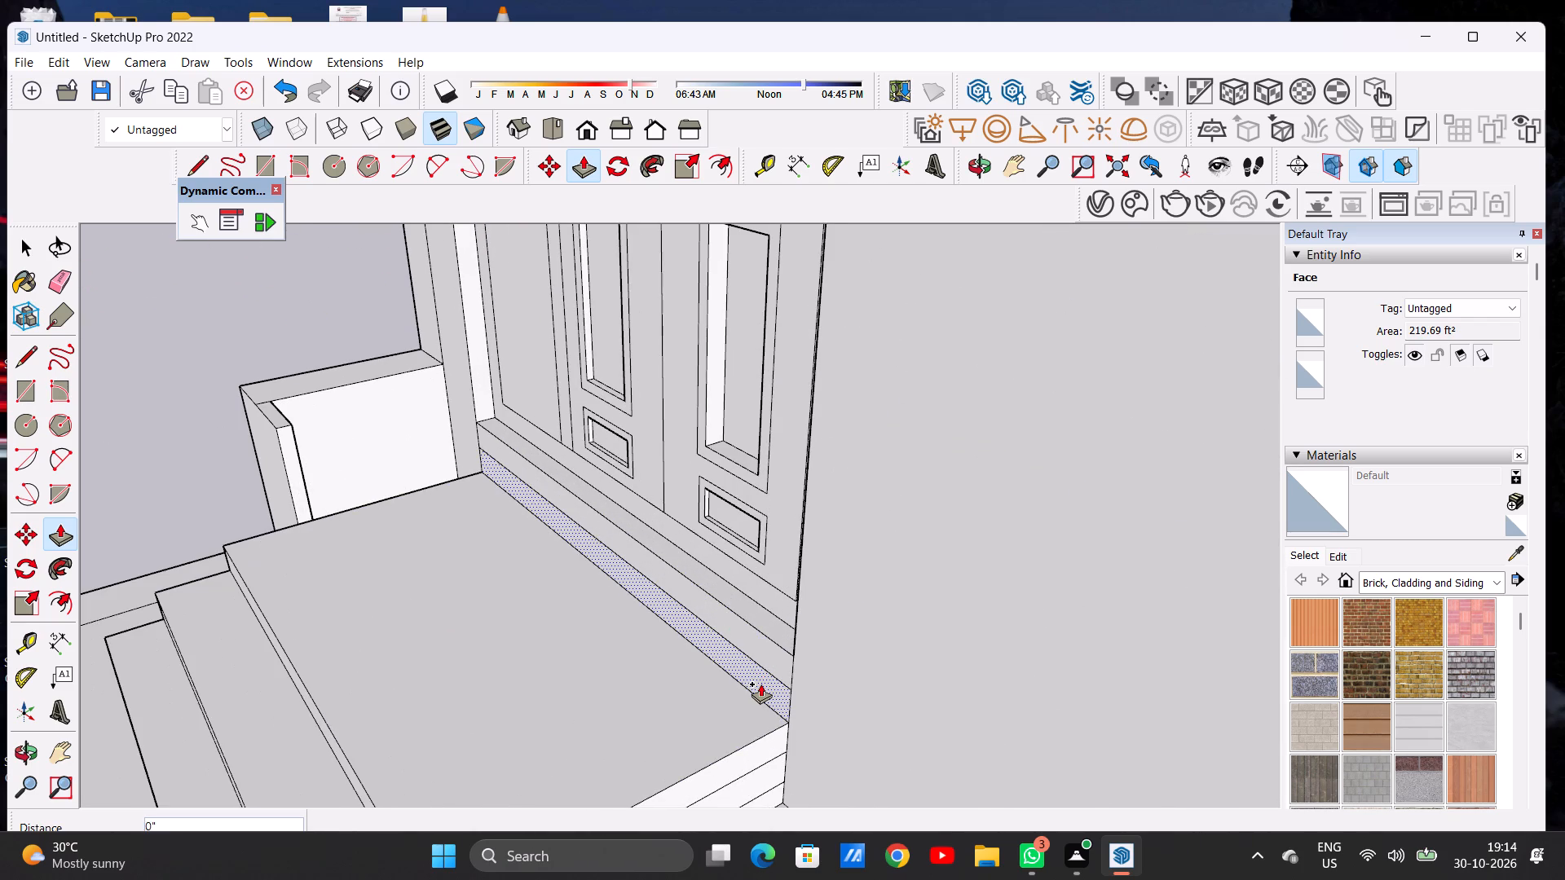
pyautogui.scroll(-12, 620, 722)
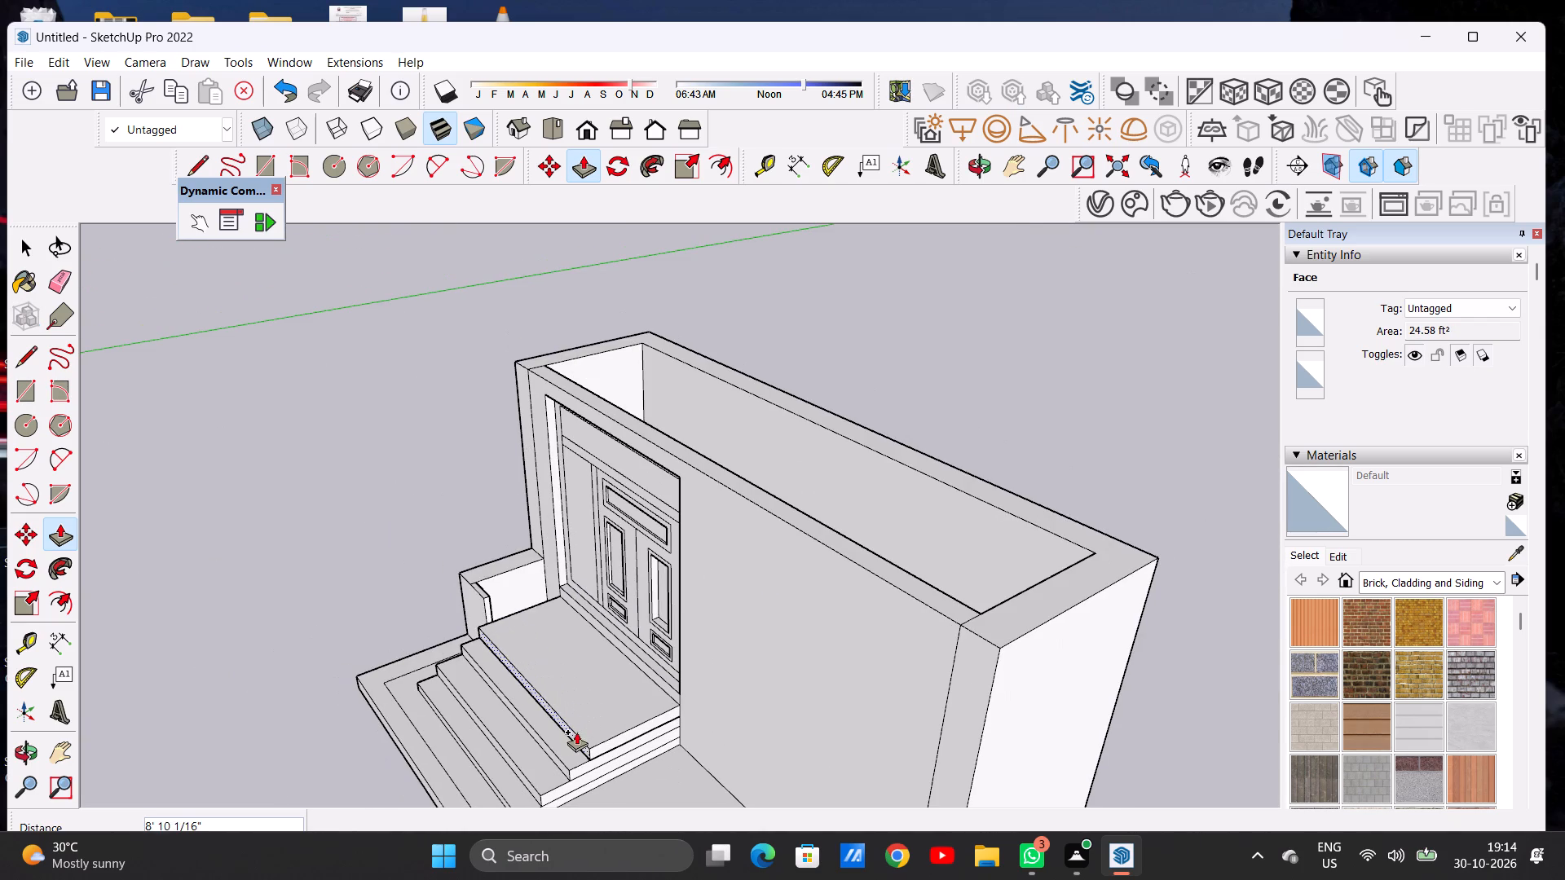
pyautogui.click(575, 734)
pyautogui.scroll(-7, 597, 683)
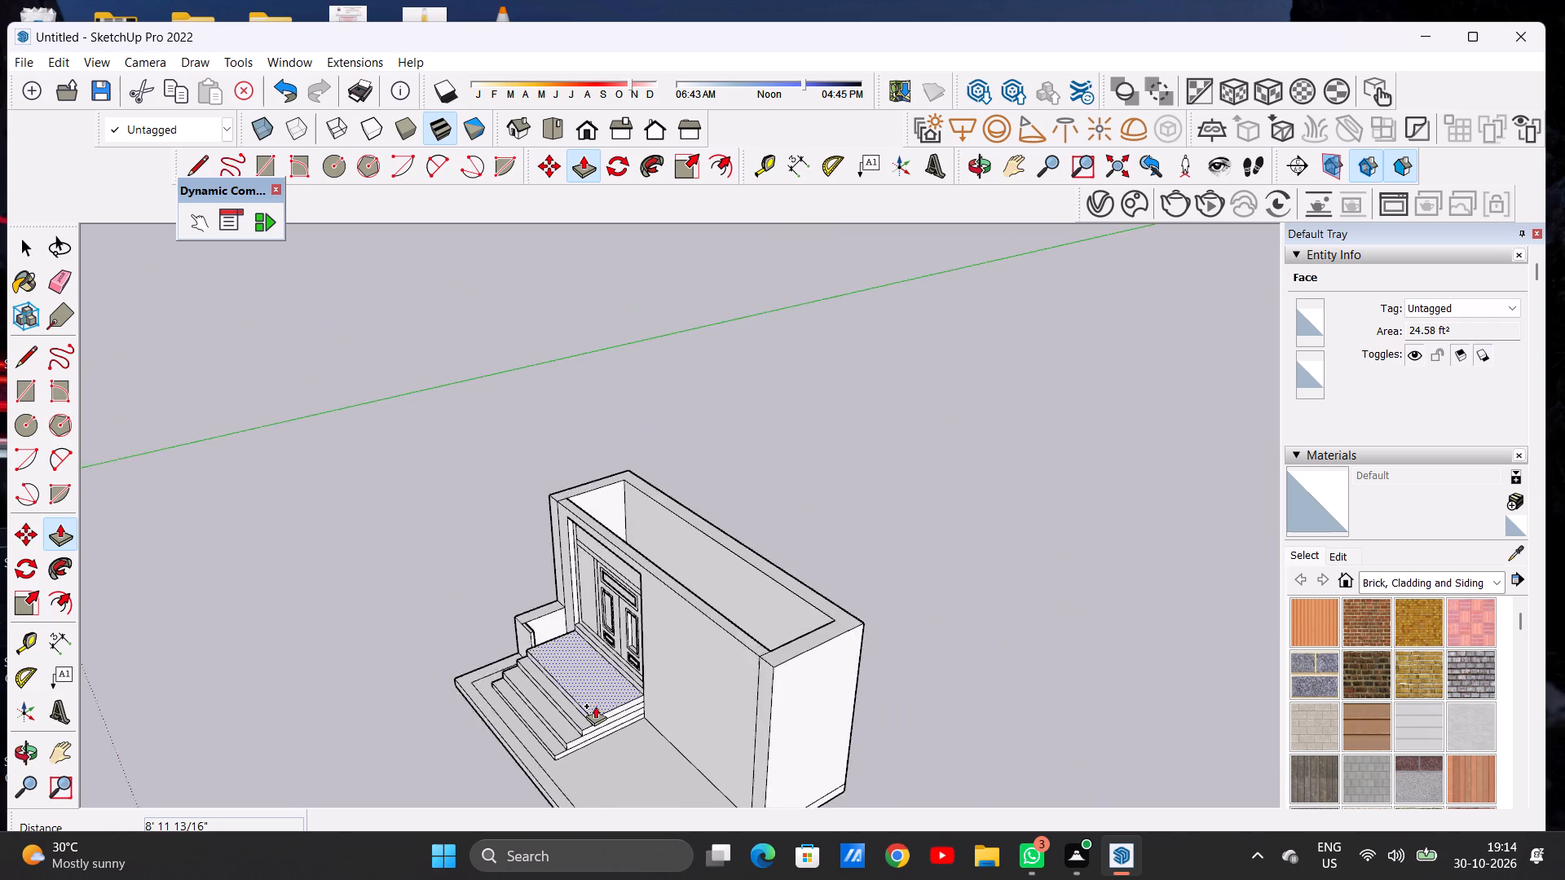
pyautogui.scroll(2, 562, 772)
pyautogui.scroll(-1, 562, 771)
pyautogui.scroll(14, 562, 770)
pyautogui.press('space')
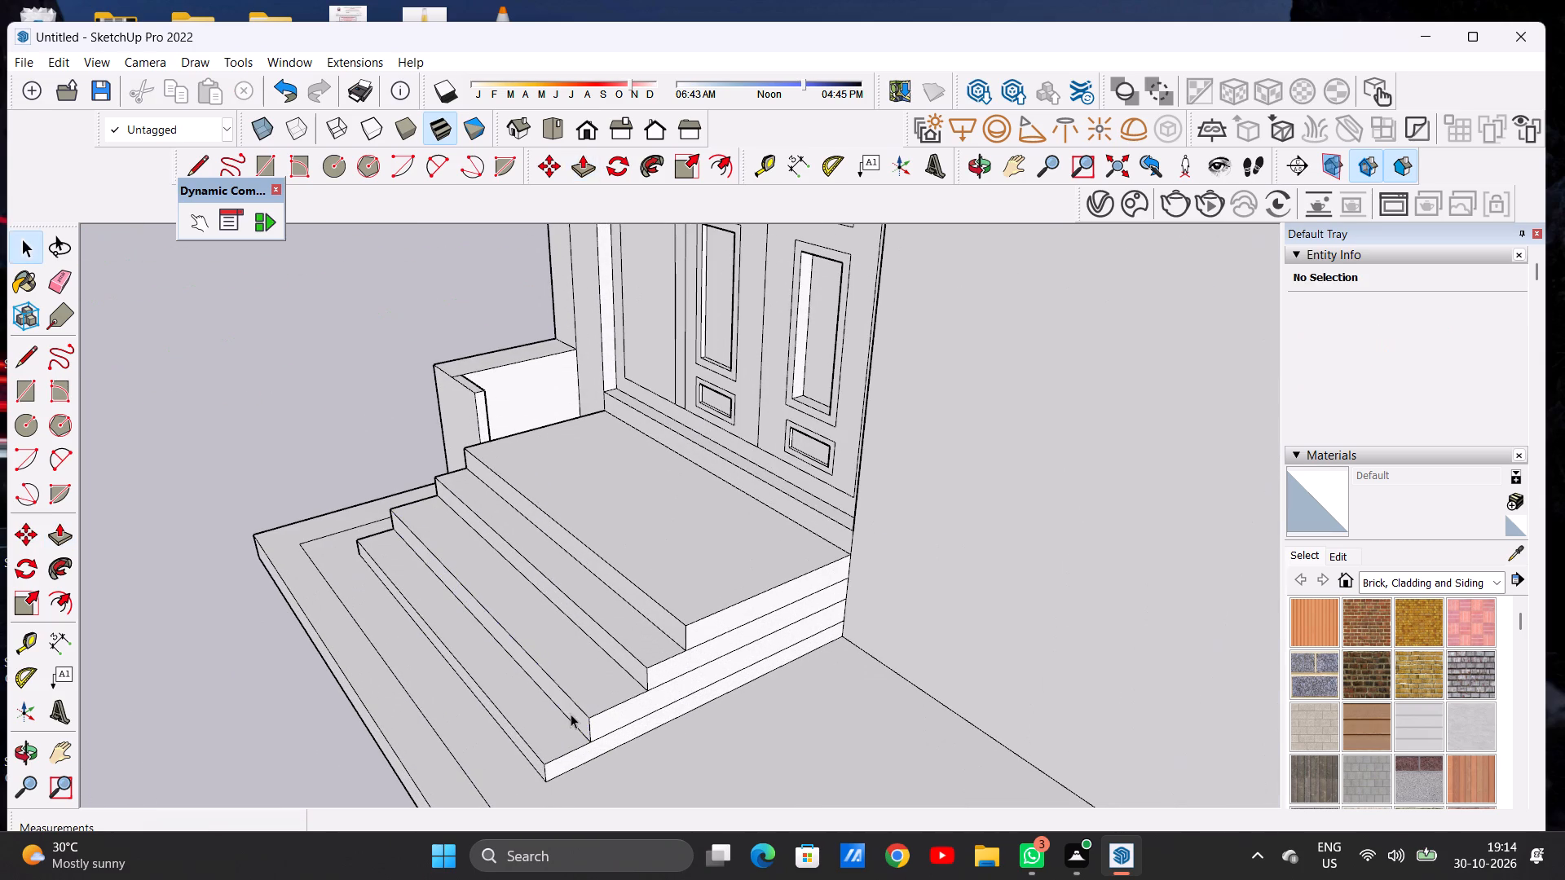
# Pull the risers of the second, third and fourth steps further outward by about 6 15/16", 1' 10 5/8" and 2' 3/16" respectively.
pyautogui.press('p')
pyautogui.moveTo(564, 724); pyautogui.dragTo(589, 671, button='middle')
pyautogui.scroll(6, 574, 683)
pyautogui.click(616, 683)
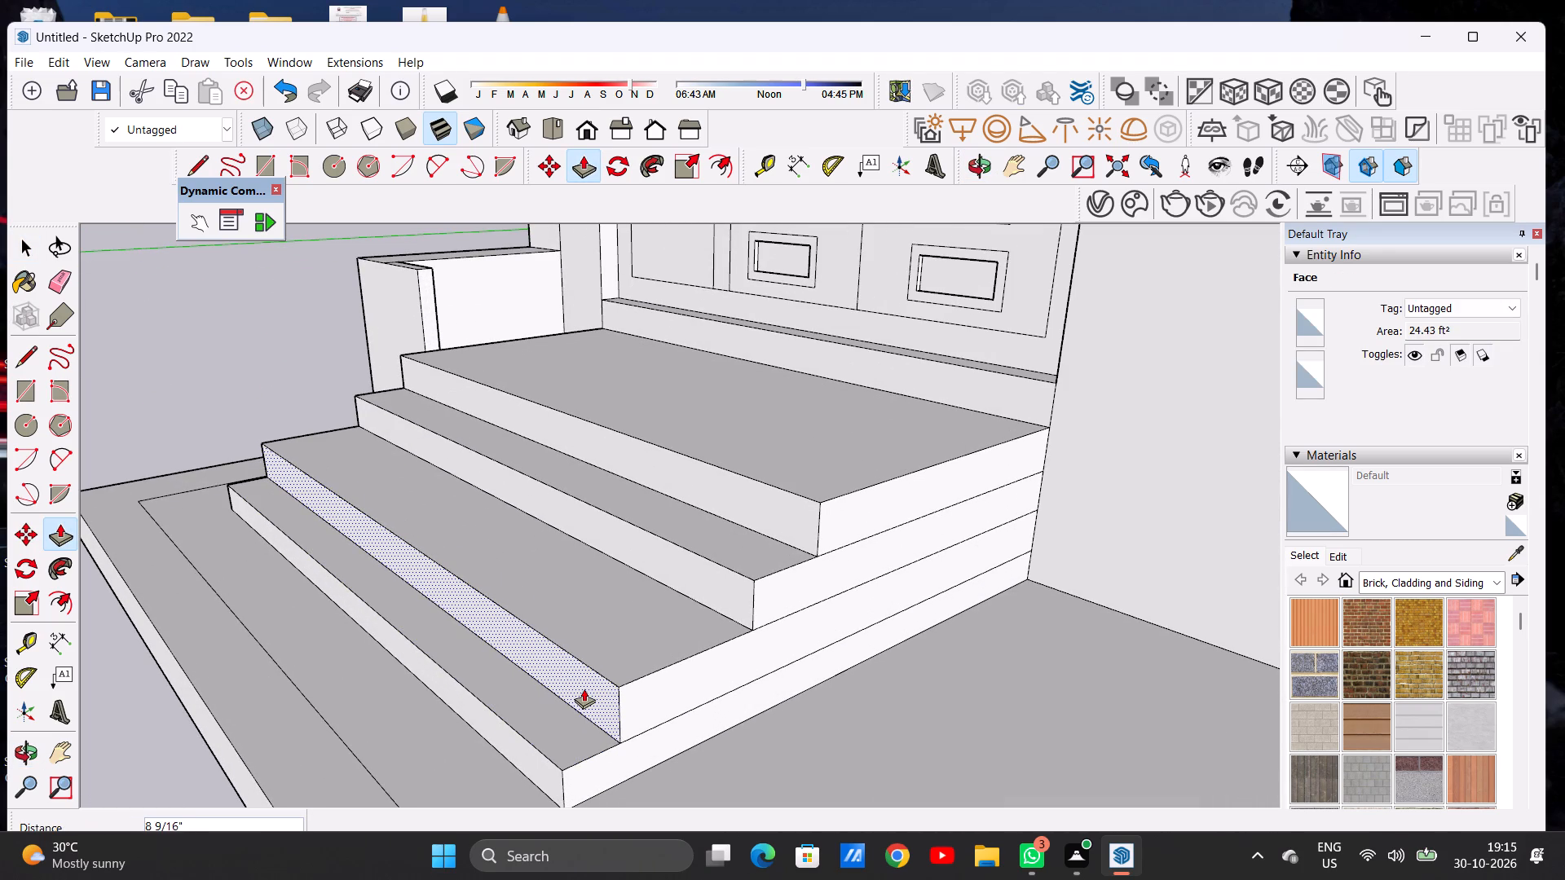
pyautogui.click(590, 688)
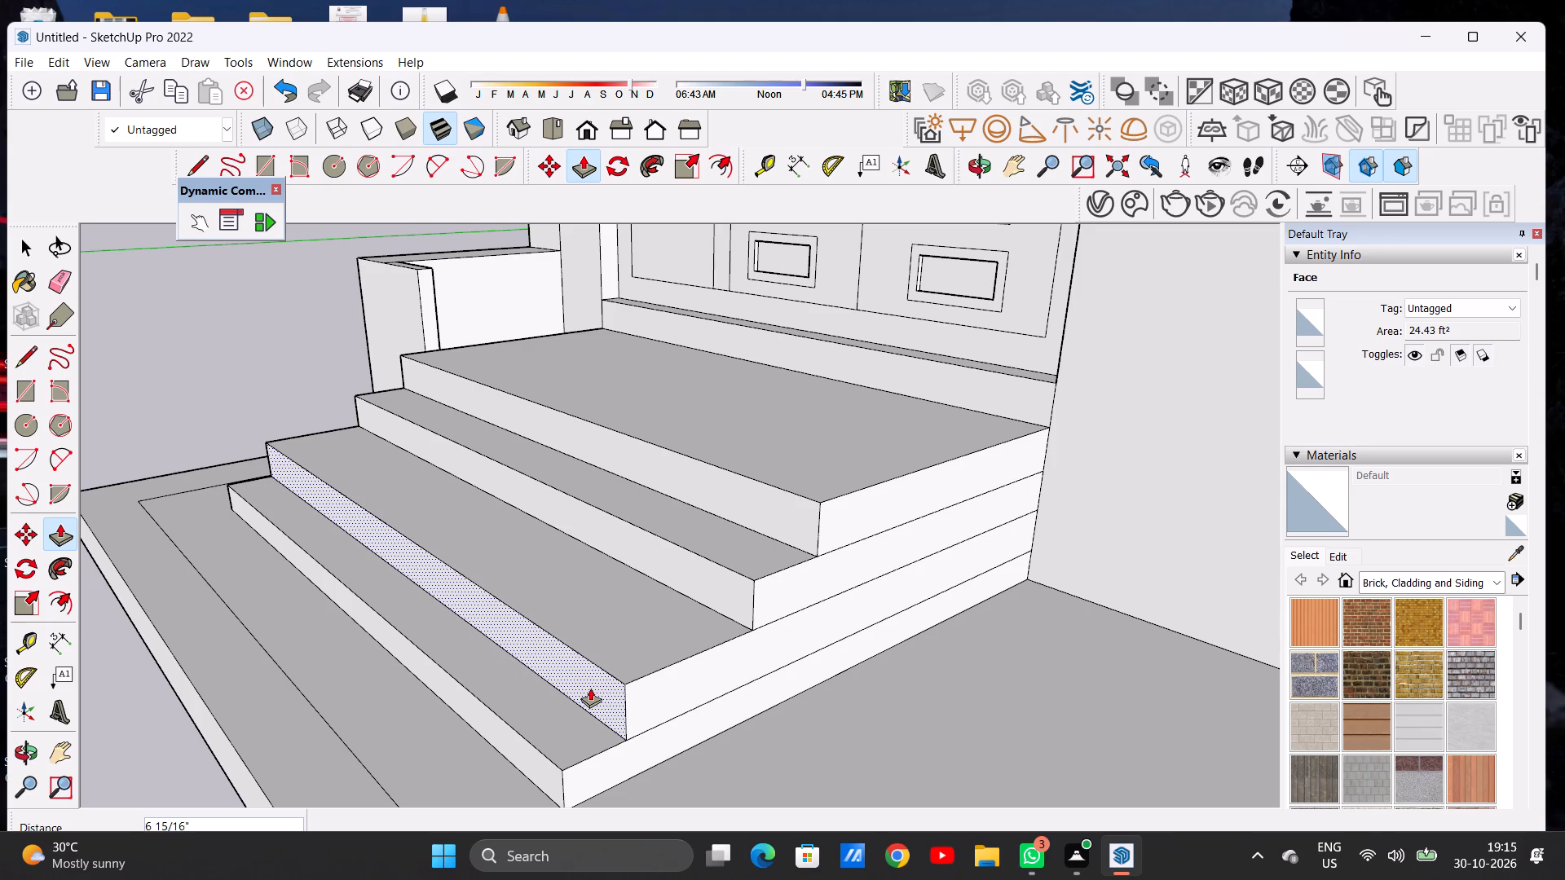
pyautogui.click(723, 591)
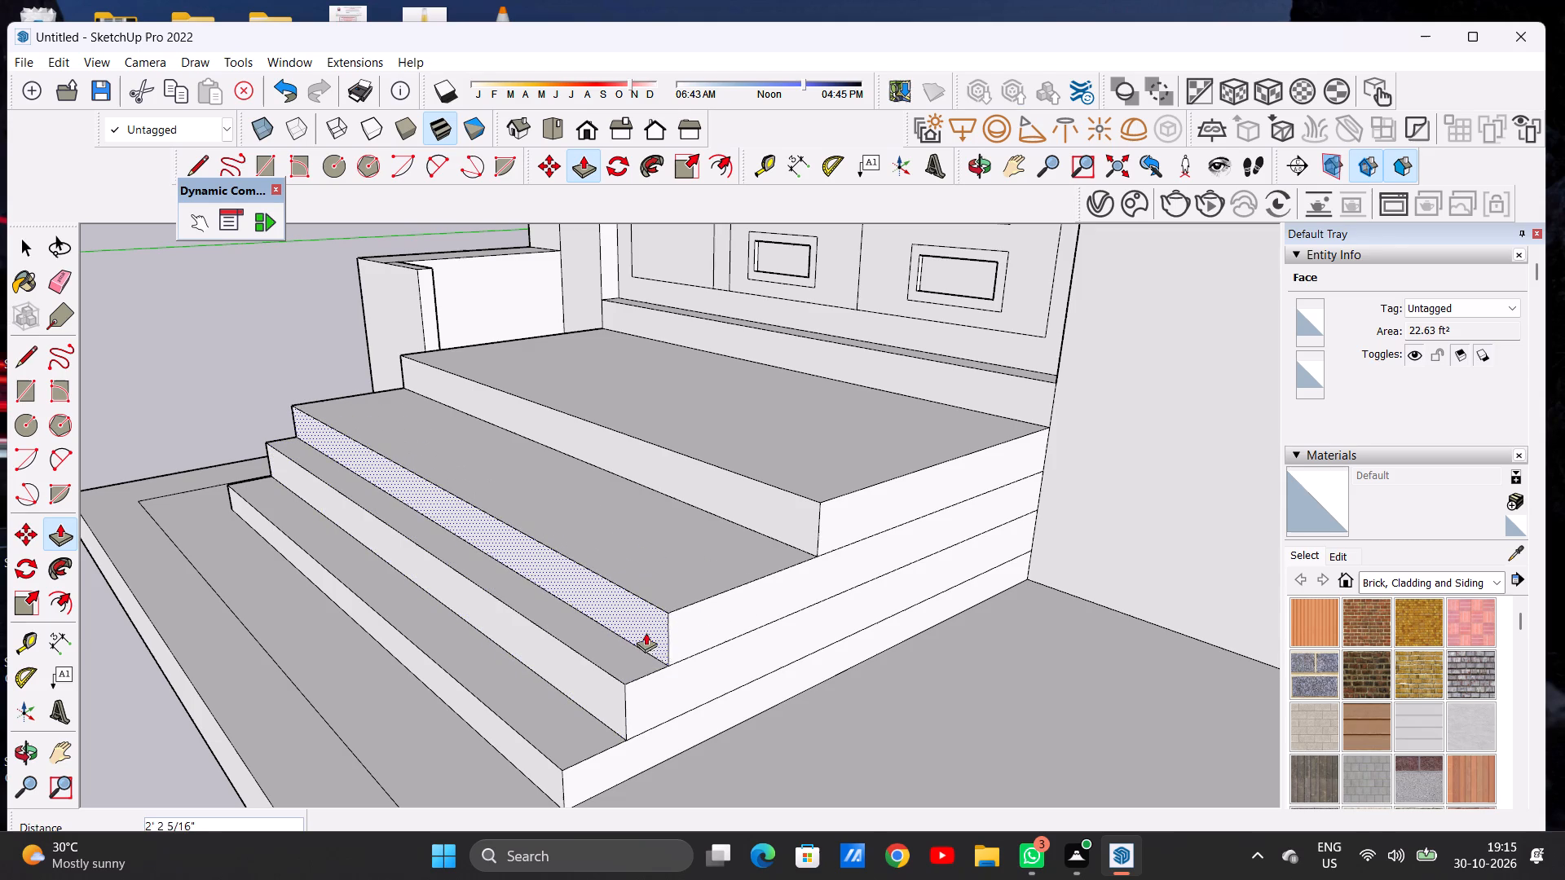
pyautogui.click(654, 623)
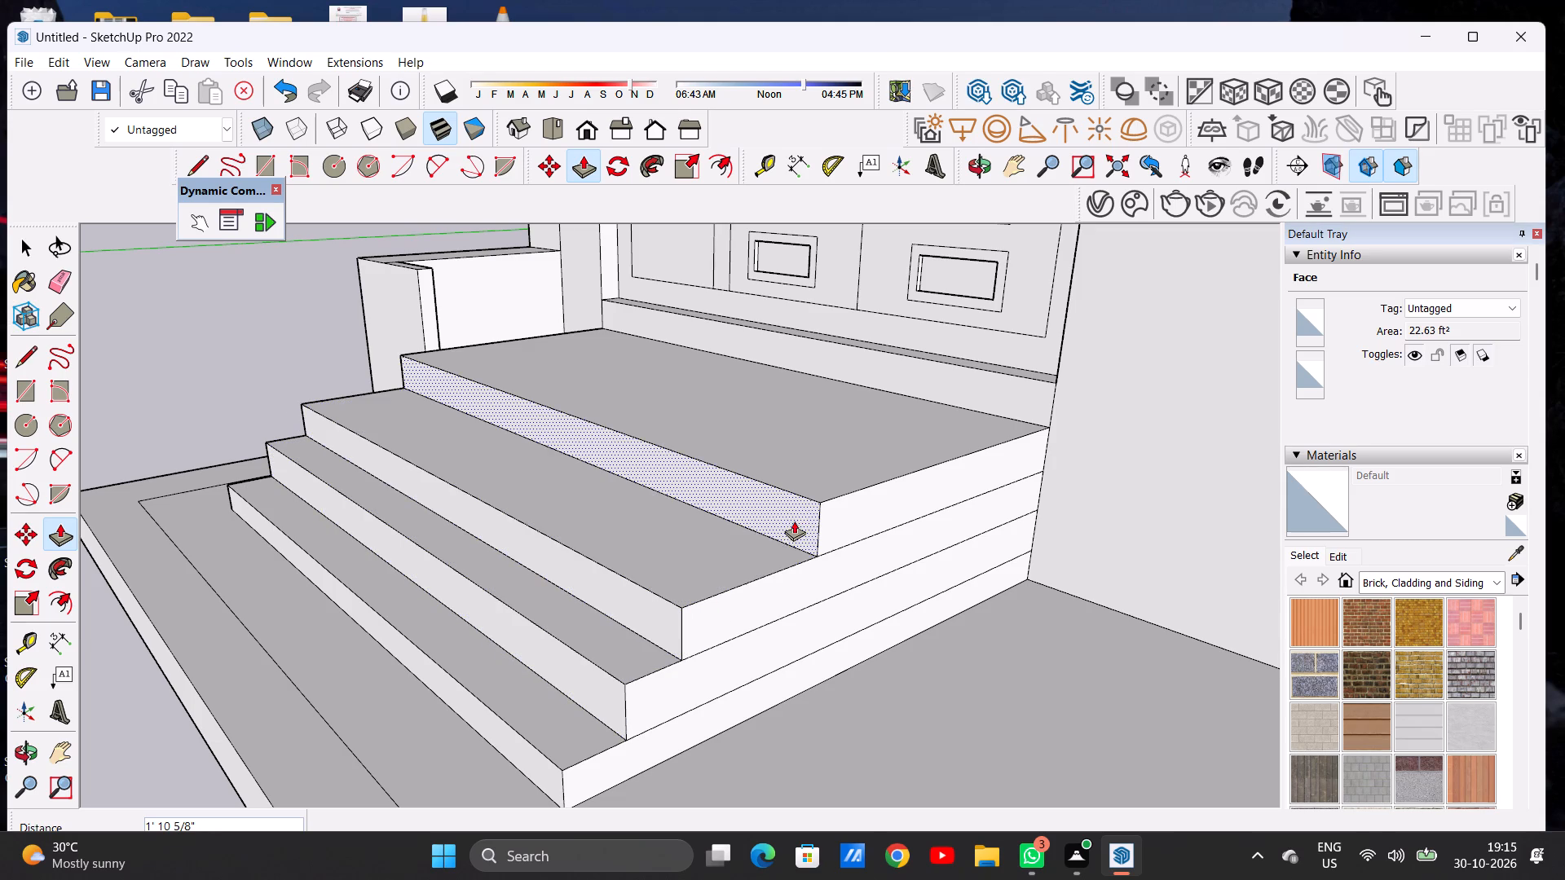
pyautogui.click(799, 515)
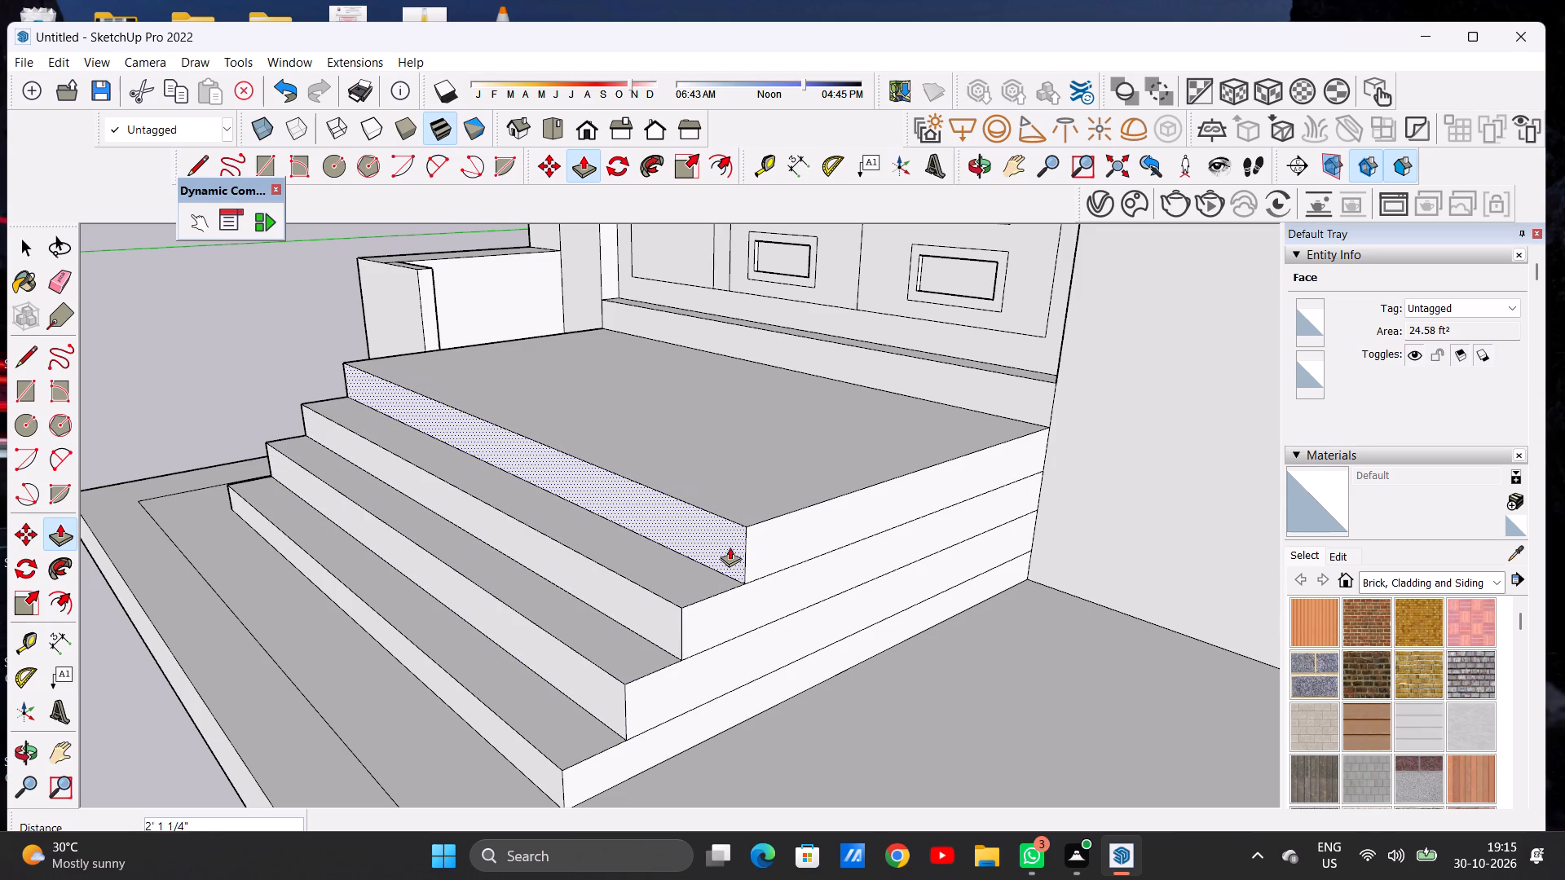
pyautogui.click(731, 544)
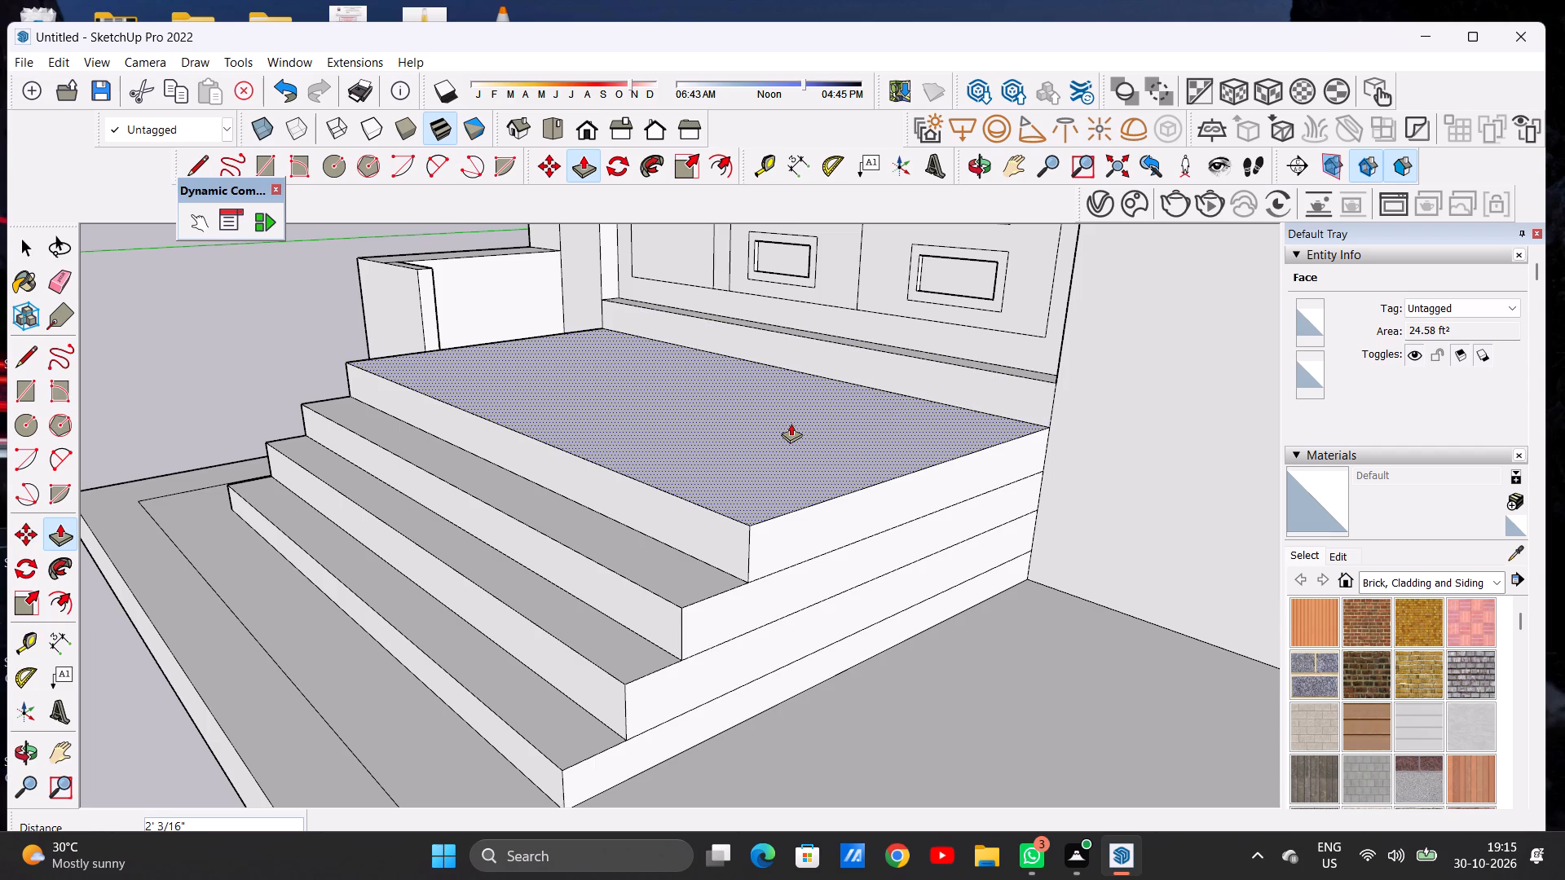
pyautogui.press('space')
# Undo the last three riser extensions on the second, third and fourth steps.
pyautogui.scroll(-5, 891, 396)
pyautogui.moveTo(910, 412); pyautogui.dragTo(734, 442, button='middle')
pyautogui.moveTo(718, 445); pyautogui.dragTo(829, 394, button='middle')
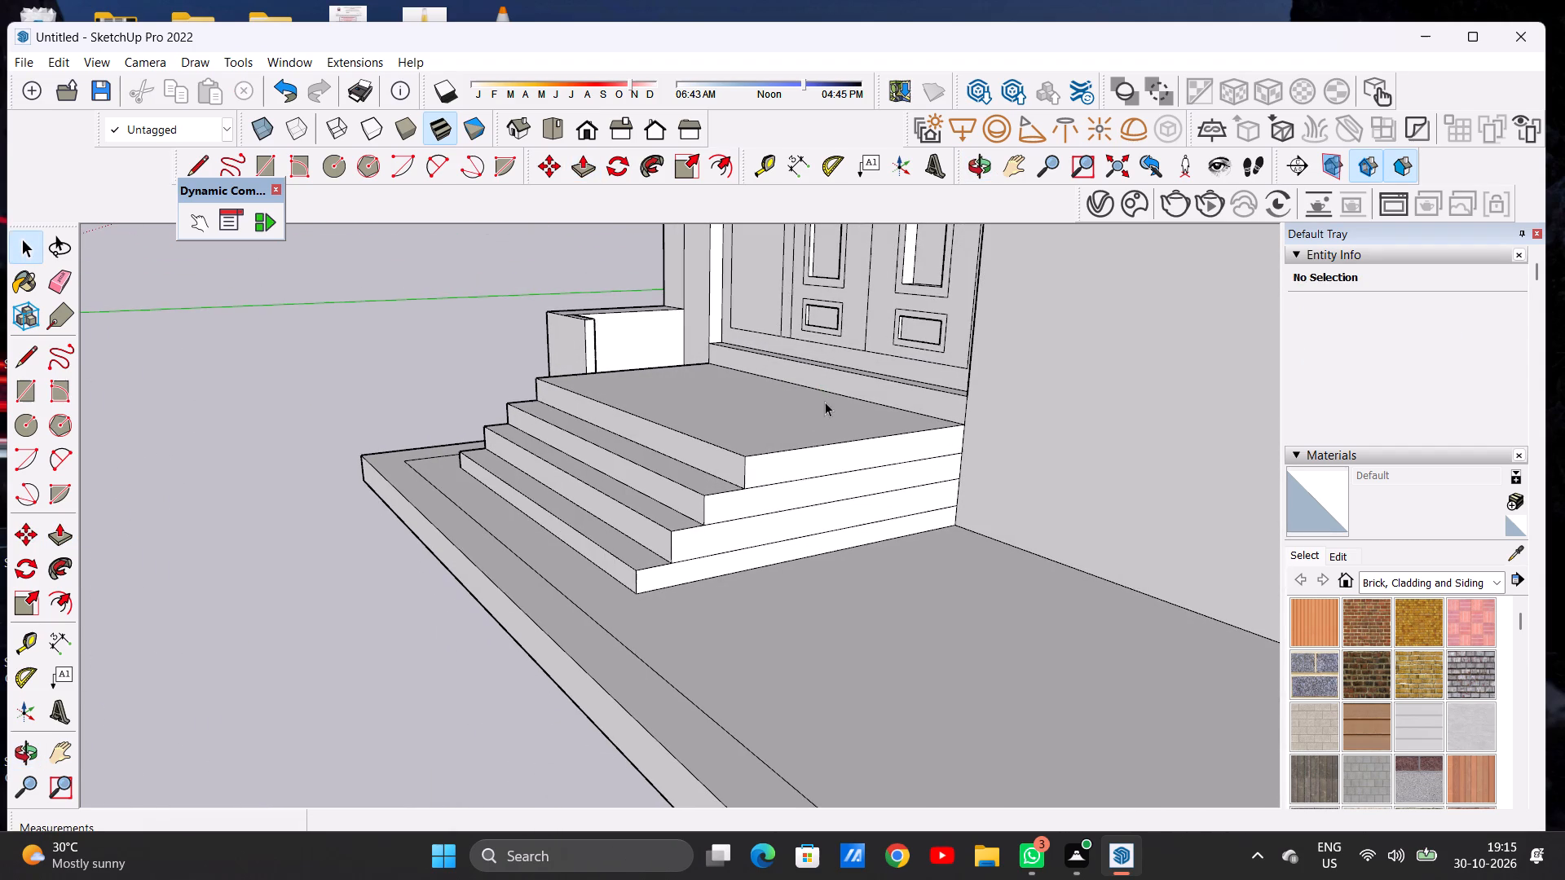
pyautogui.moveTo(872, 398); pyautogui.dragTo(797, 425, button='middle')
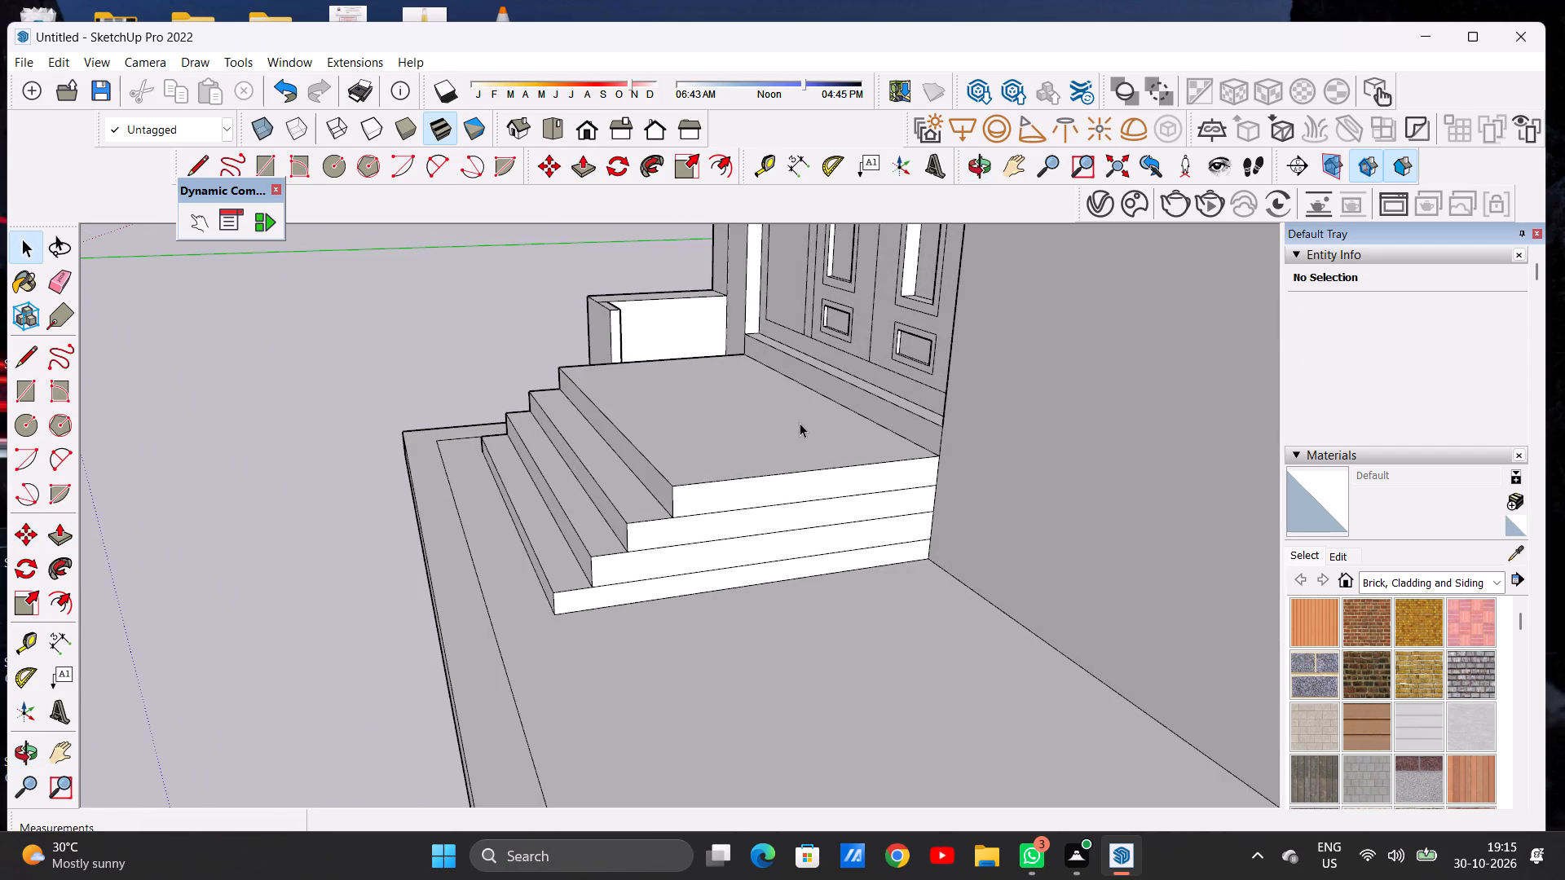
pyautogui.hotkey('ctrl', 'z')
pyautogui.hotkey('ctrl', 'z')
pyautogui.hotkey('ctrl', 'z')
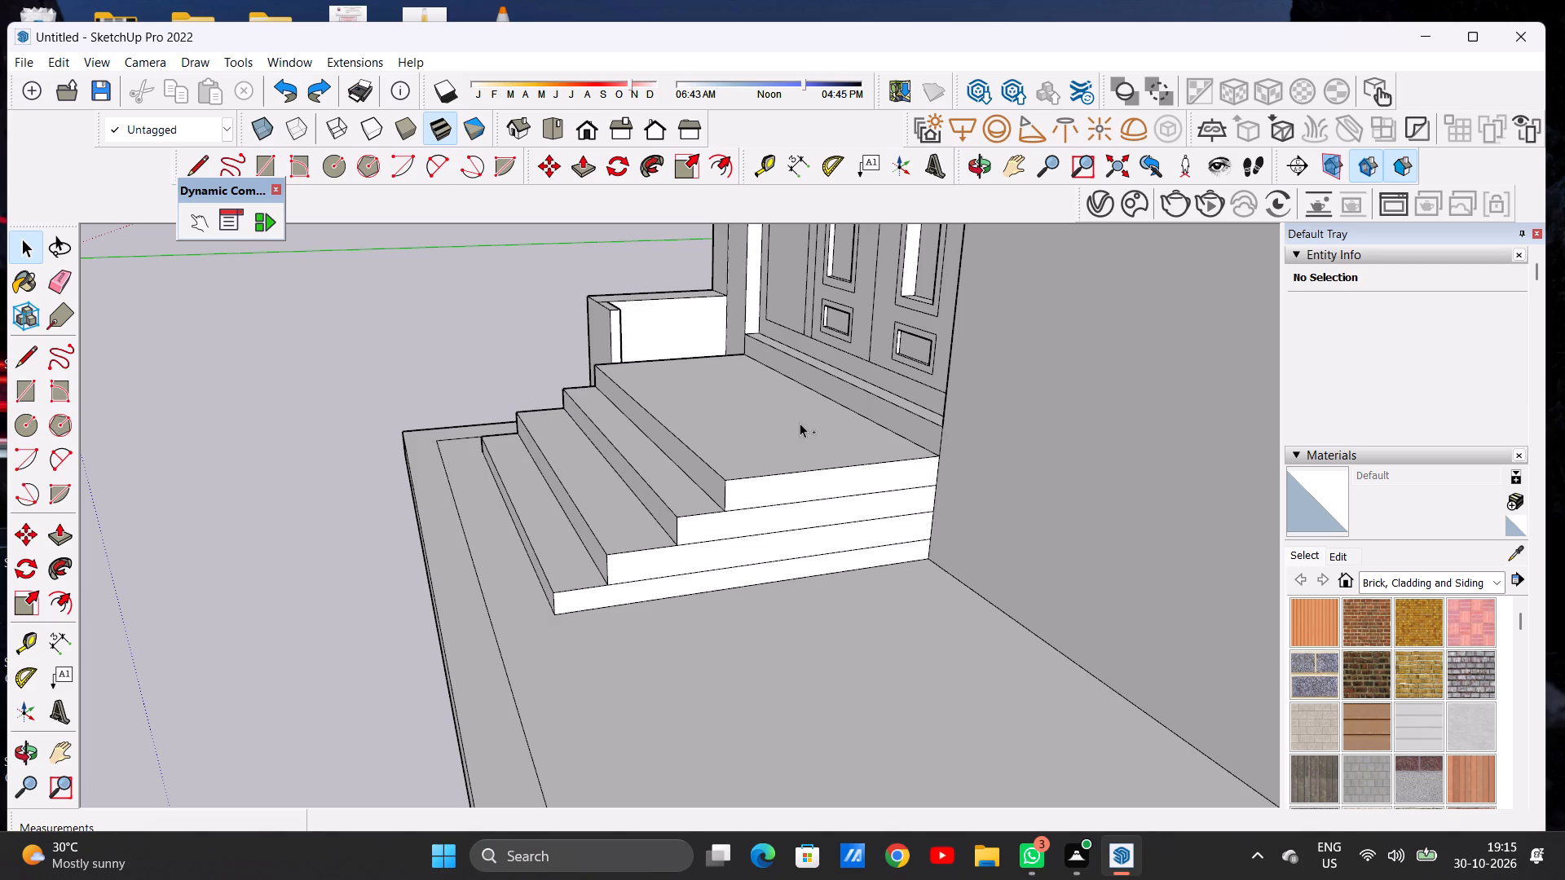
# Push the fourth step's riser back about 5 7/16" toward the door.
pyautogui.moveTo(829, 432); pyautogui.dragTo(818, 522, button='middle')
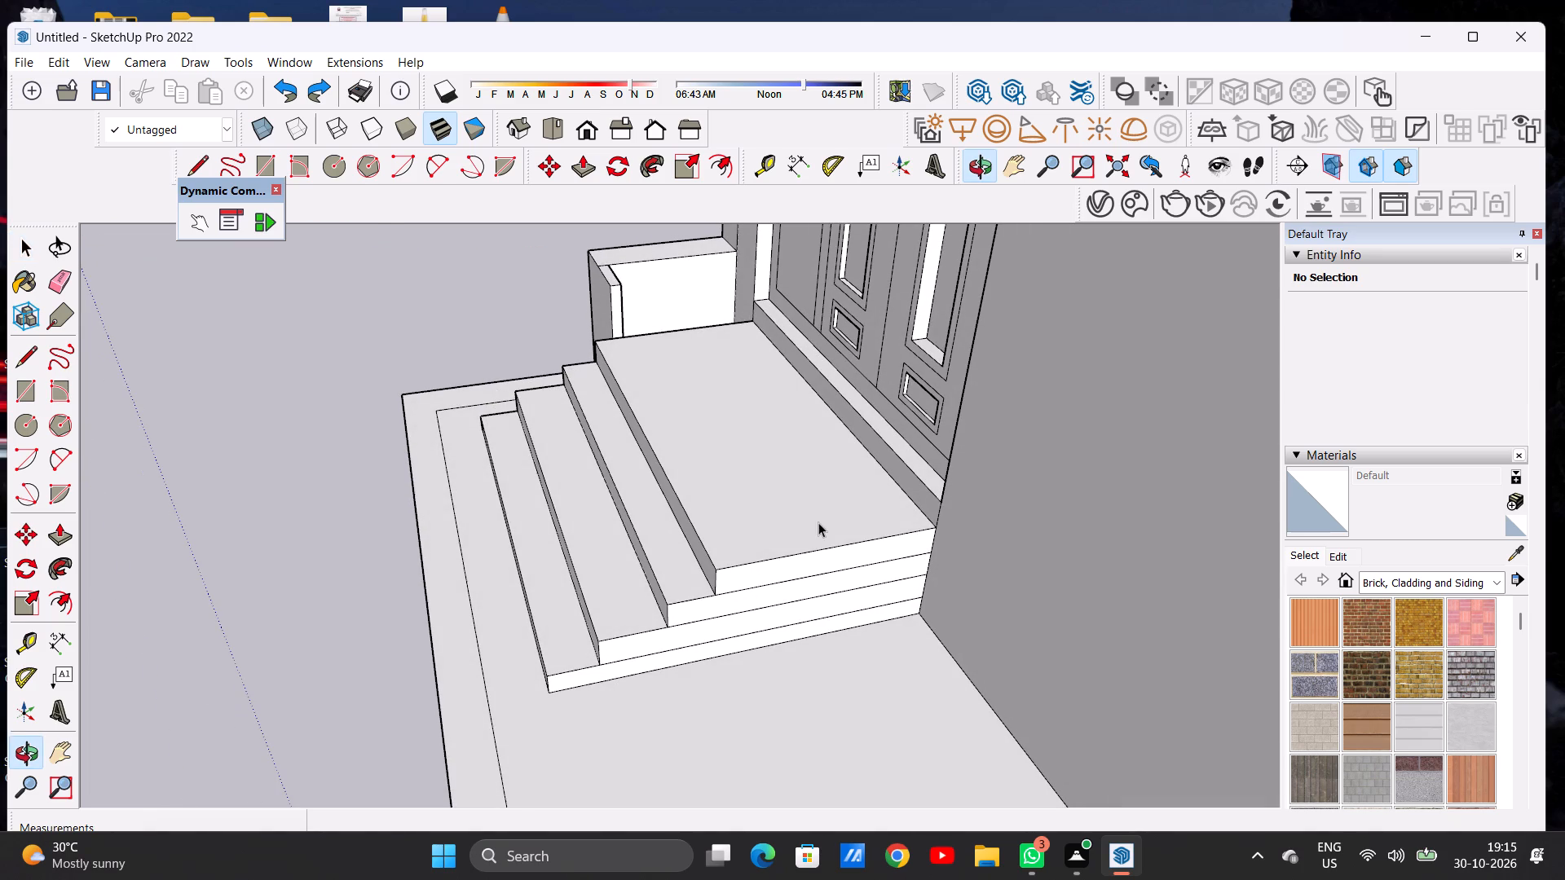
pyautogui.moveTo(728, 552); pyautogui.dragTo(793, 508, button='middle')
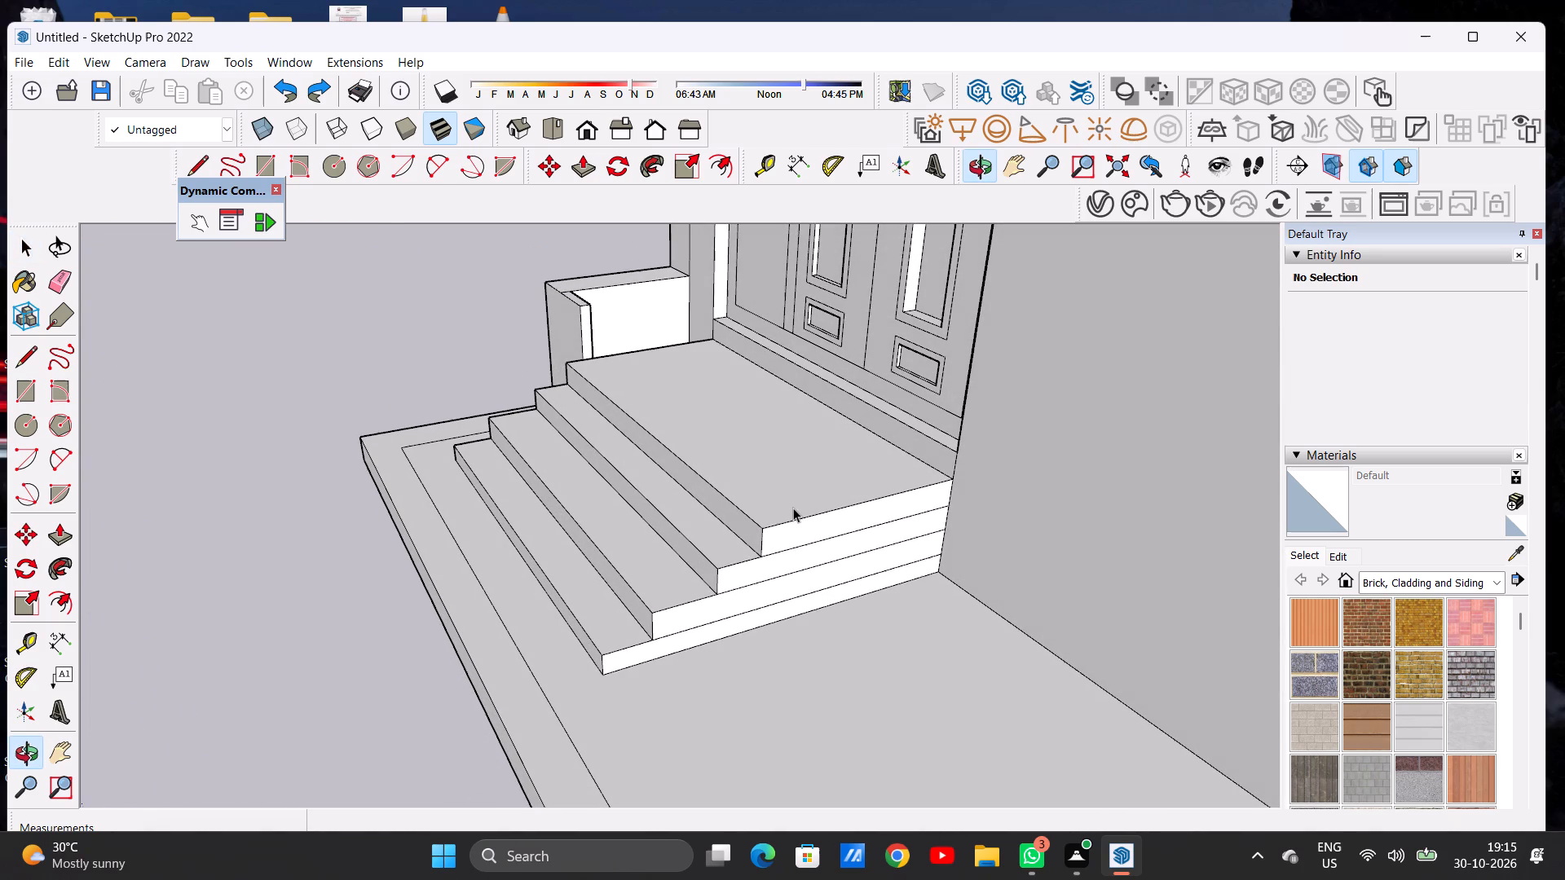
pyautogui.press('p')
pyautogui.scroll(5, 745, 513)
pyautogui.click(751, 529)
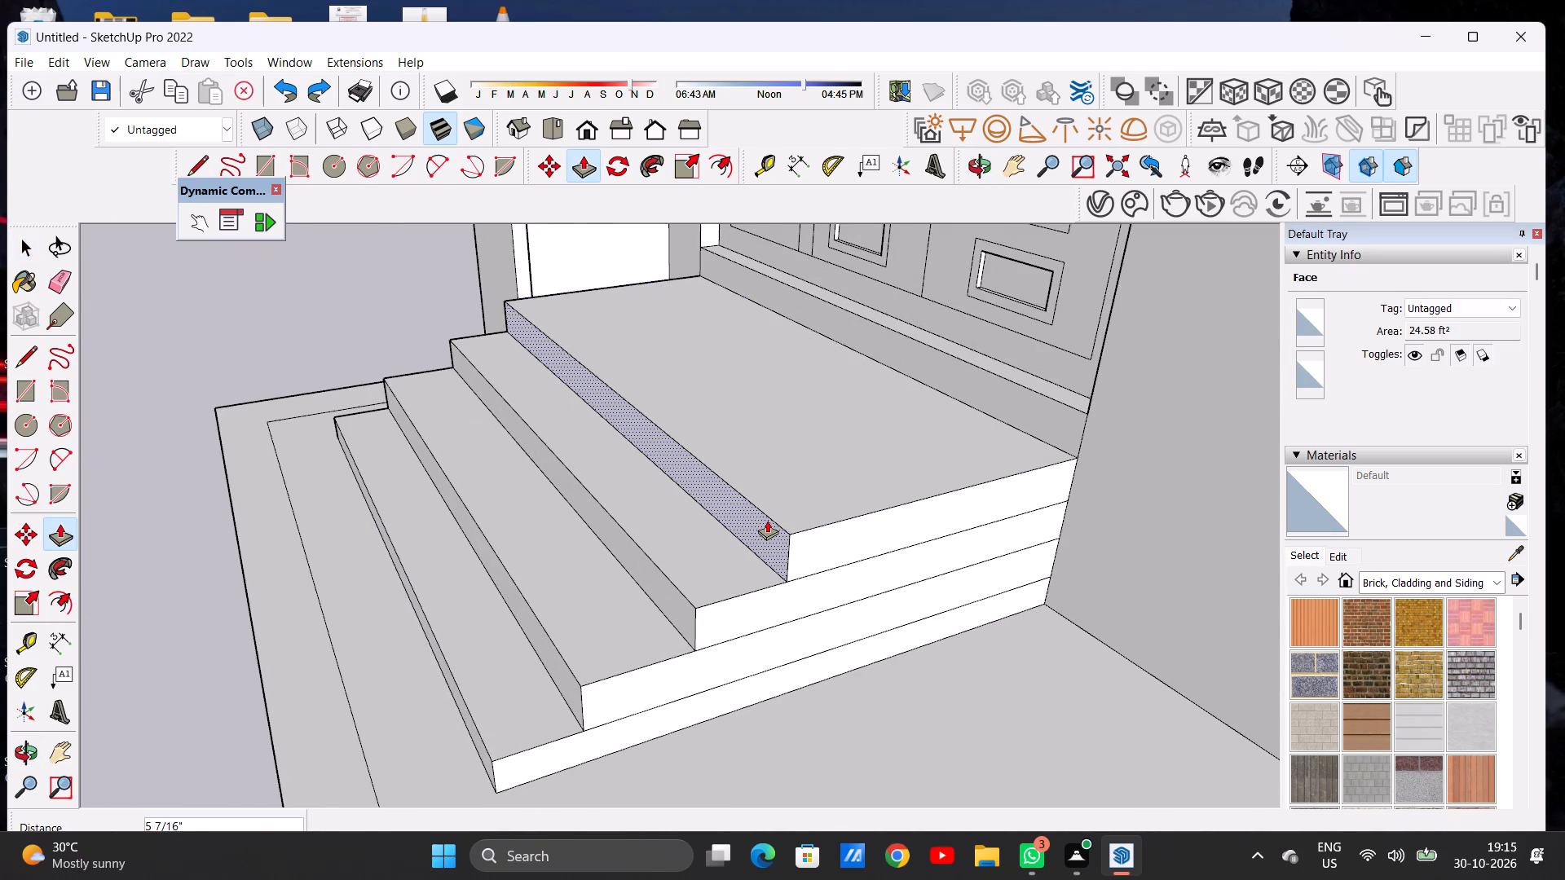
pyautogui.click(767, 520)
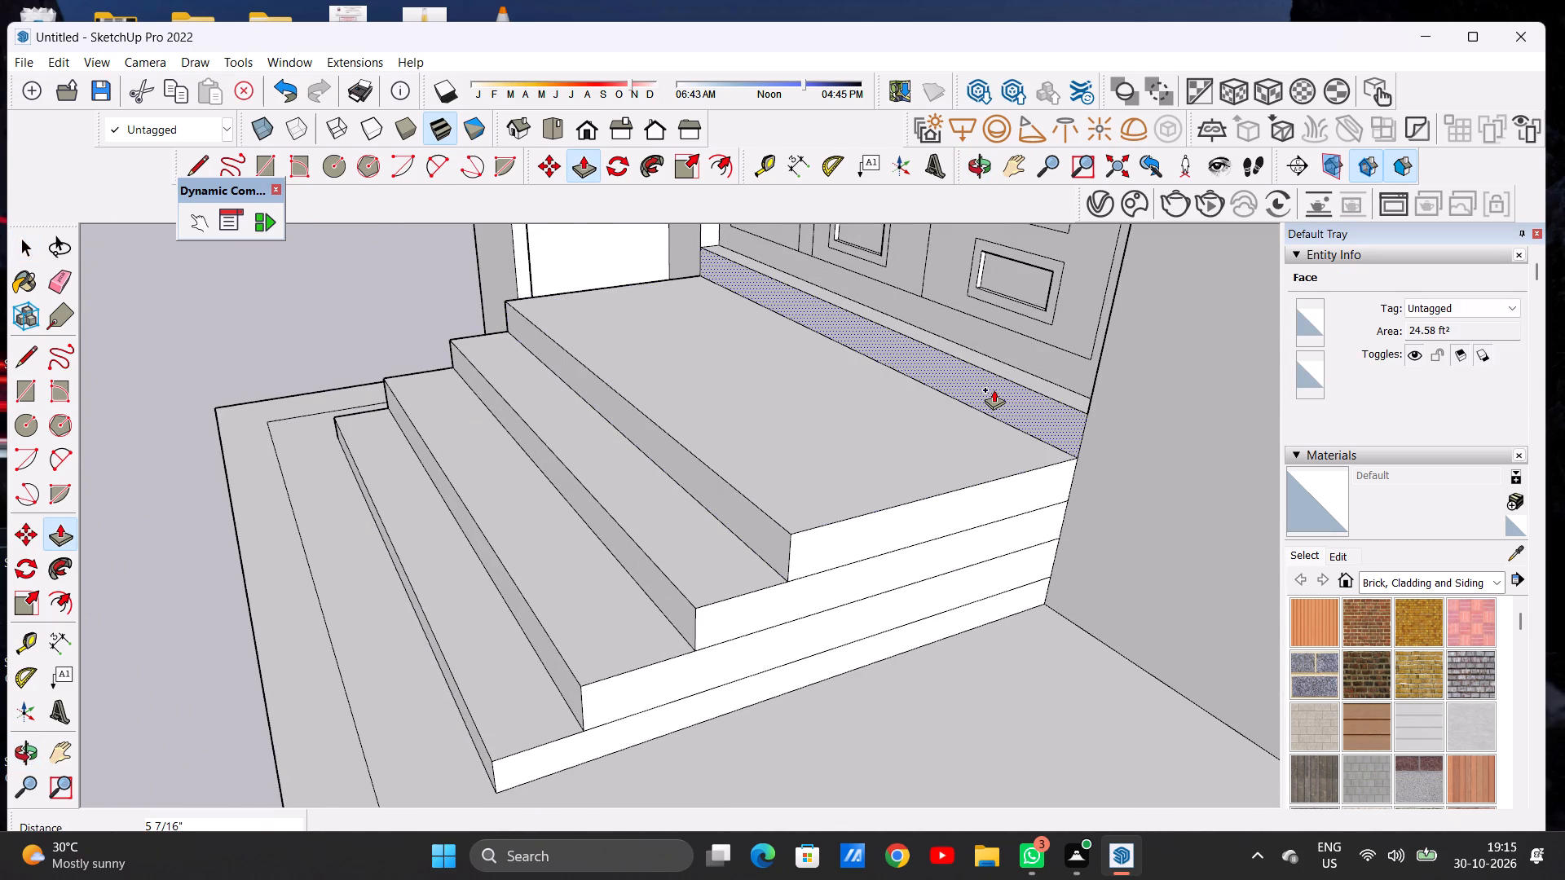
# Push/pull the strip directly above the fourth step outward about 6' to form the fifth, top step.
pyautogui.click(994, 389)
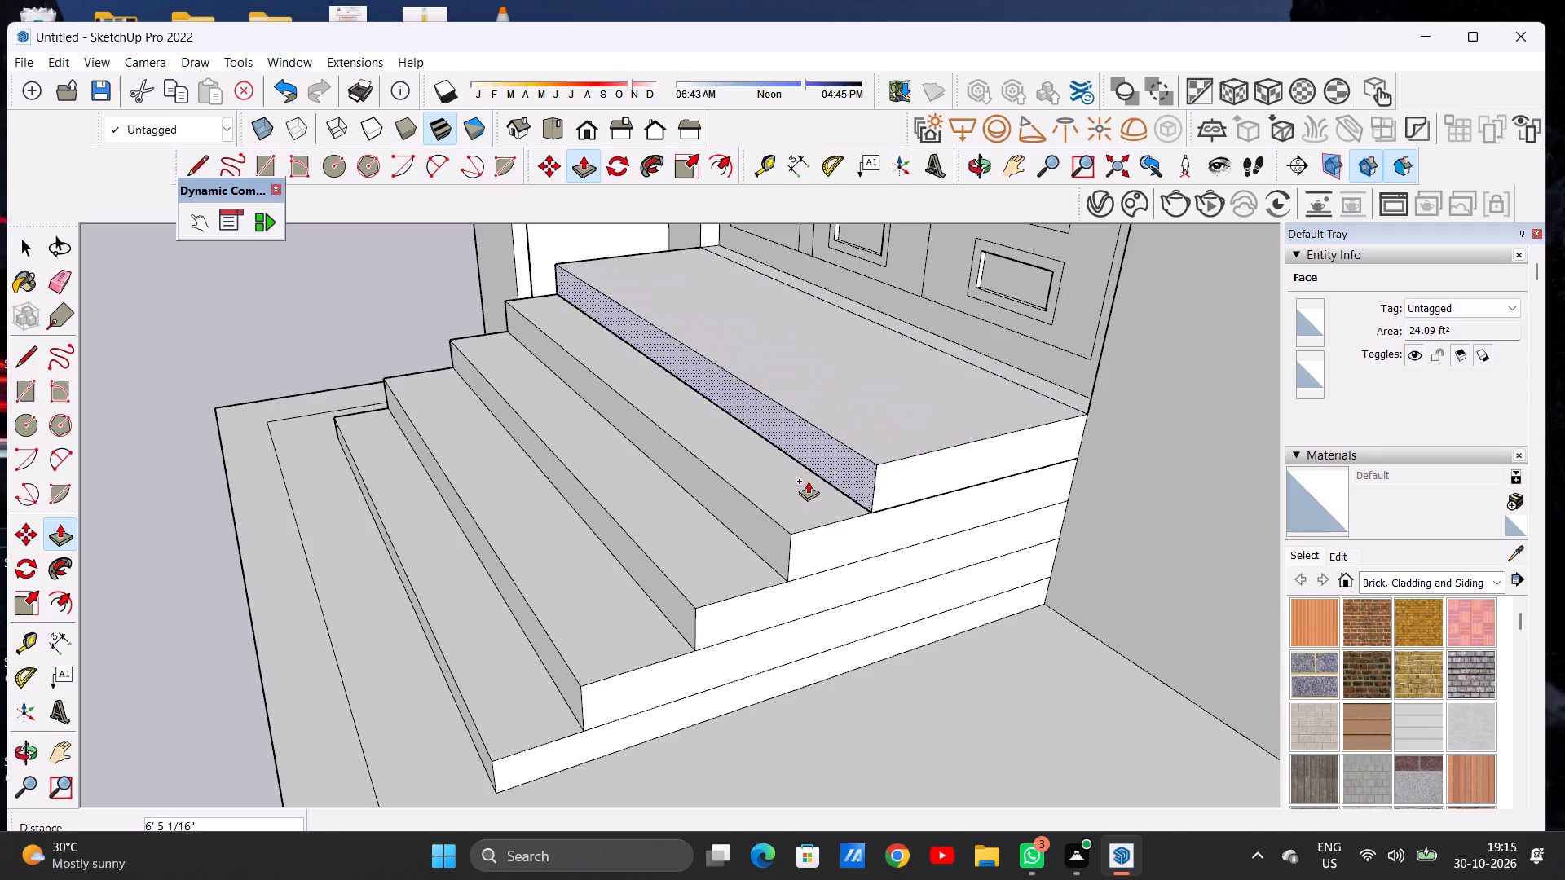
pyautogui.click(821, 470)
pyautogui.press('space')
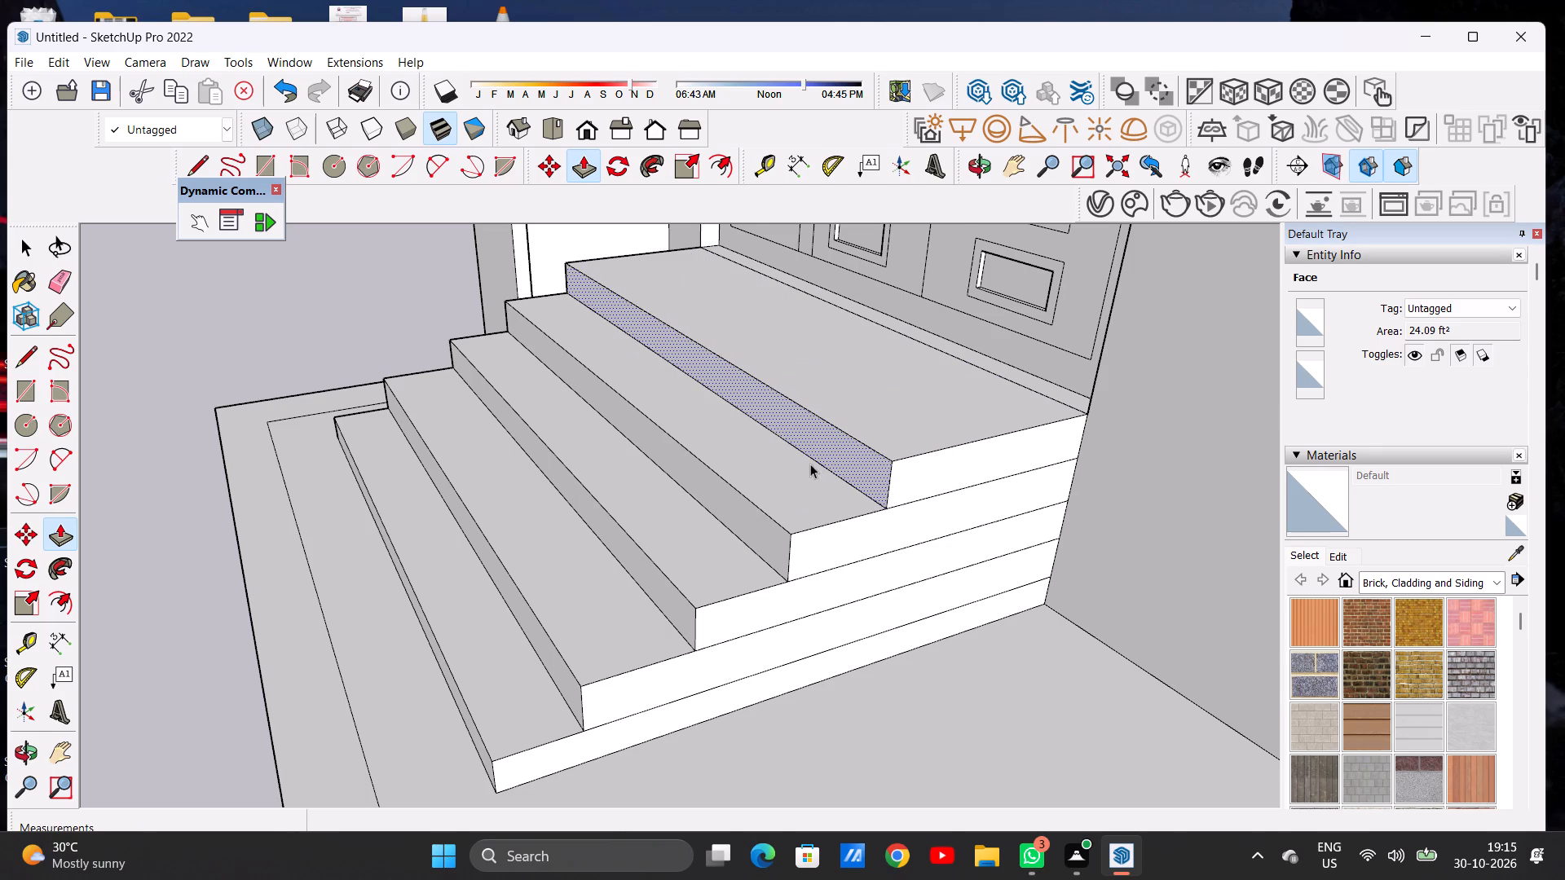
# Examine the five entrance steps against the door, the low boundary wall and the base slab from the front.
pyautogui.scroll(-14, 791, 469)
pyautogui.moveTo(724, 493); pyautogui.dragTo(1086, 409, button='middle')
pyautogui.moveTo(762, 477); pyautogui.dragTo(829, 463, button='middle')
pyautogui.scroll(-13, 686, 518)
pyautogui.scroll(16, 699, 446)
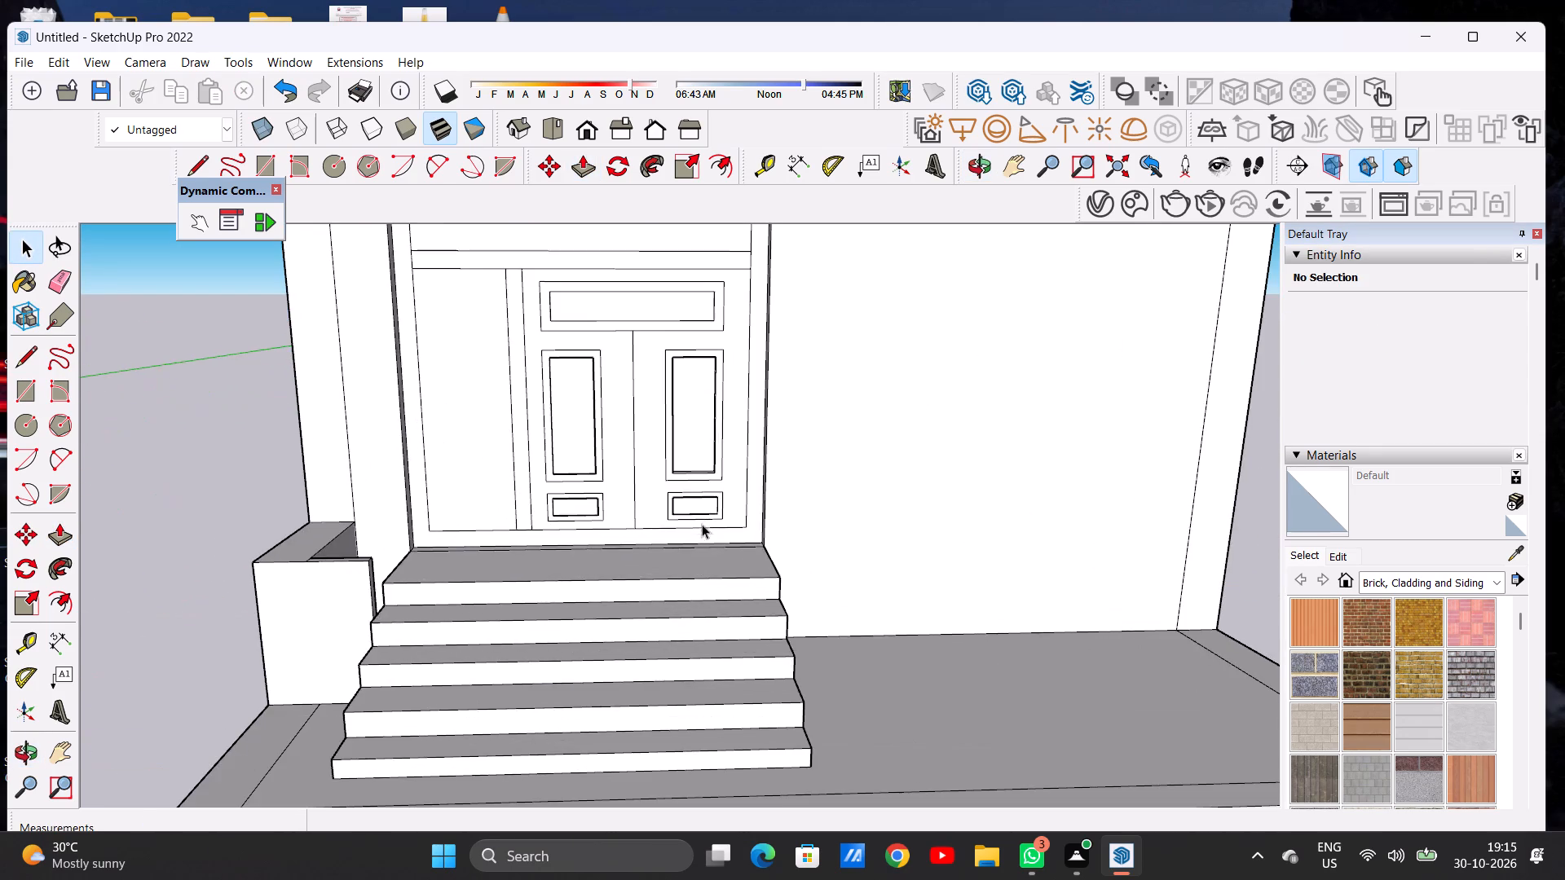
pyautogui.moveTo(691, 557); pyautogui.dragTo(665, 655, button='middle')
pyautogui.scroll(-2, 660, 609)
pyautogui.scroll(1, 660, 609)
pyautogui.scroll(-5, 660, 609)
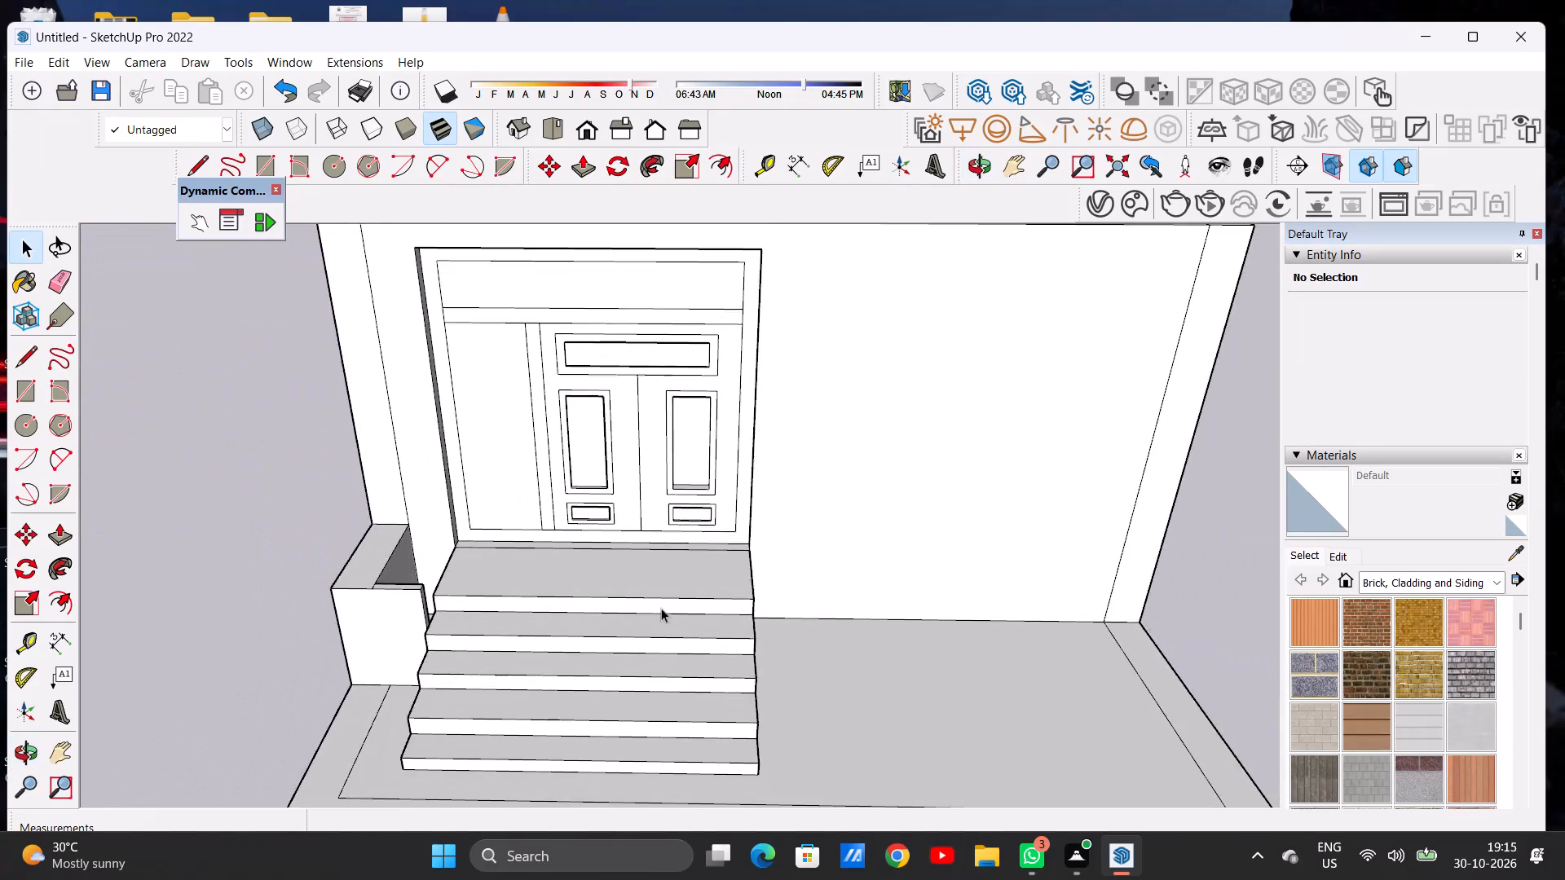
pyautogui.scroll(-5, 661, 608)
pyautogui.moveTo(658, 640); pyautogui.dragTo(663, 608, button='middle')
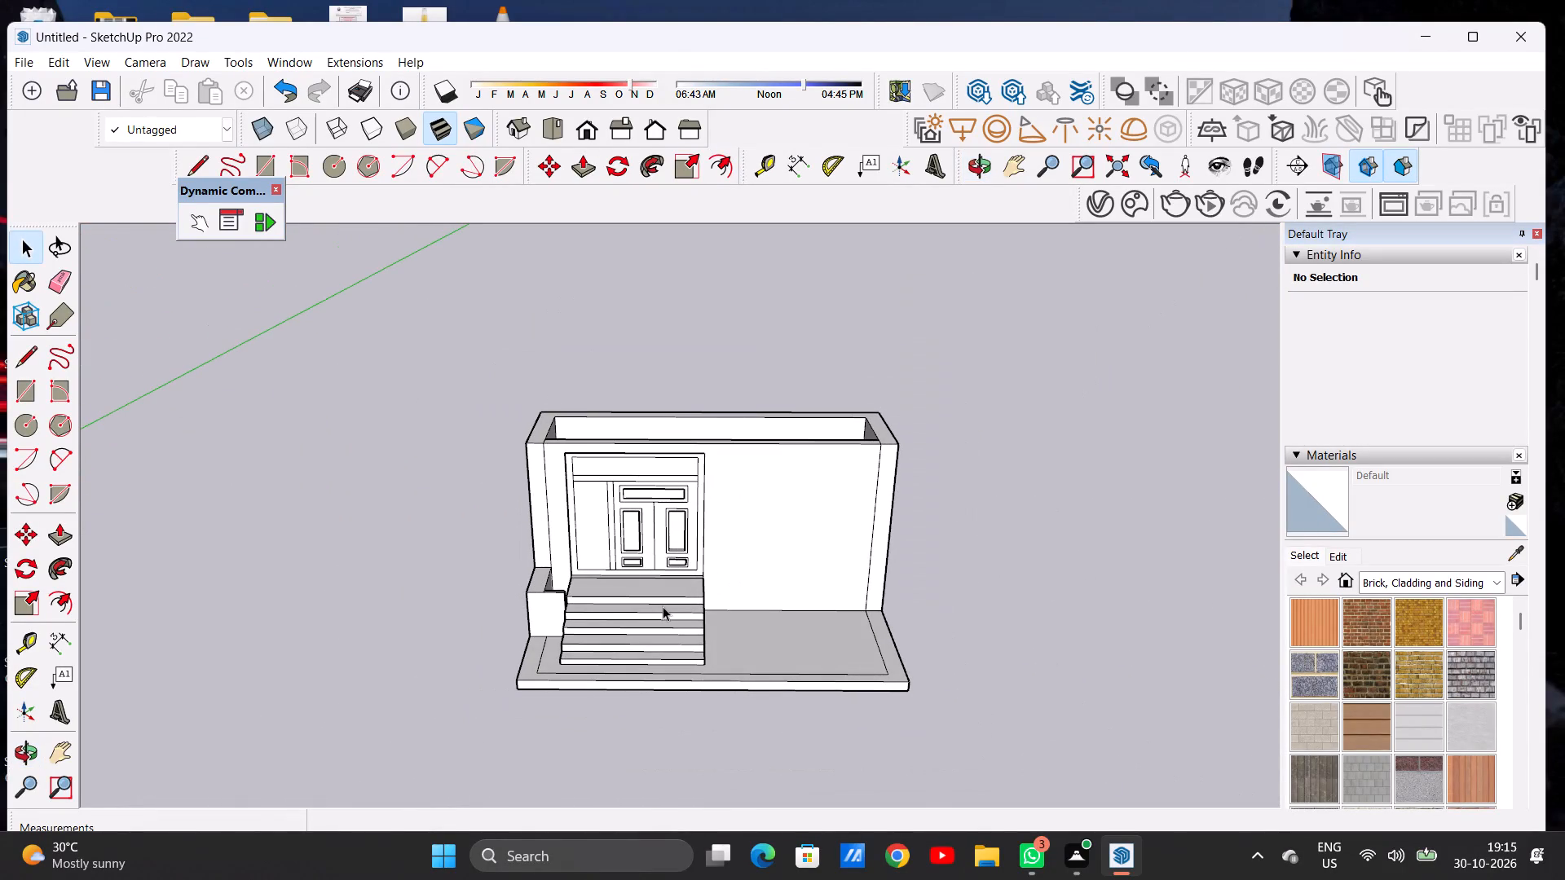
pyautogui.scroll(-3, 662, 613)
pyautogui.scroll(13, 697, 694)
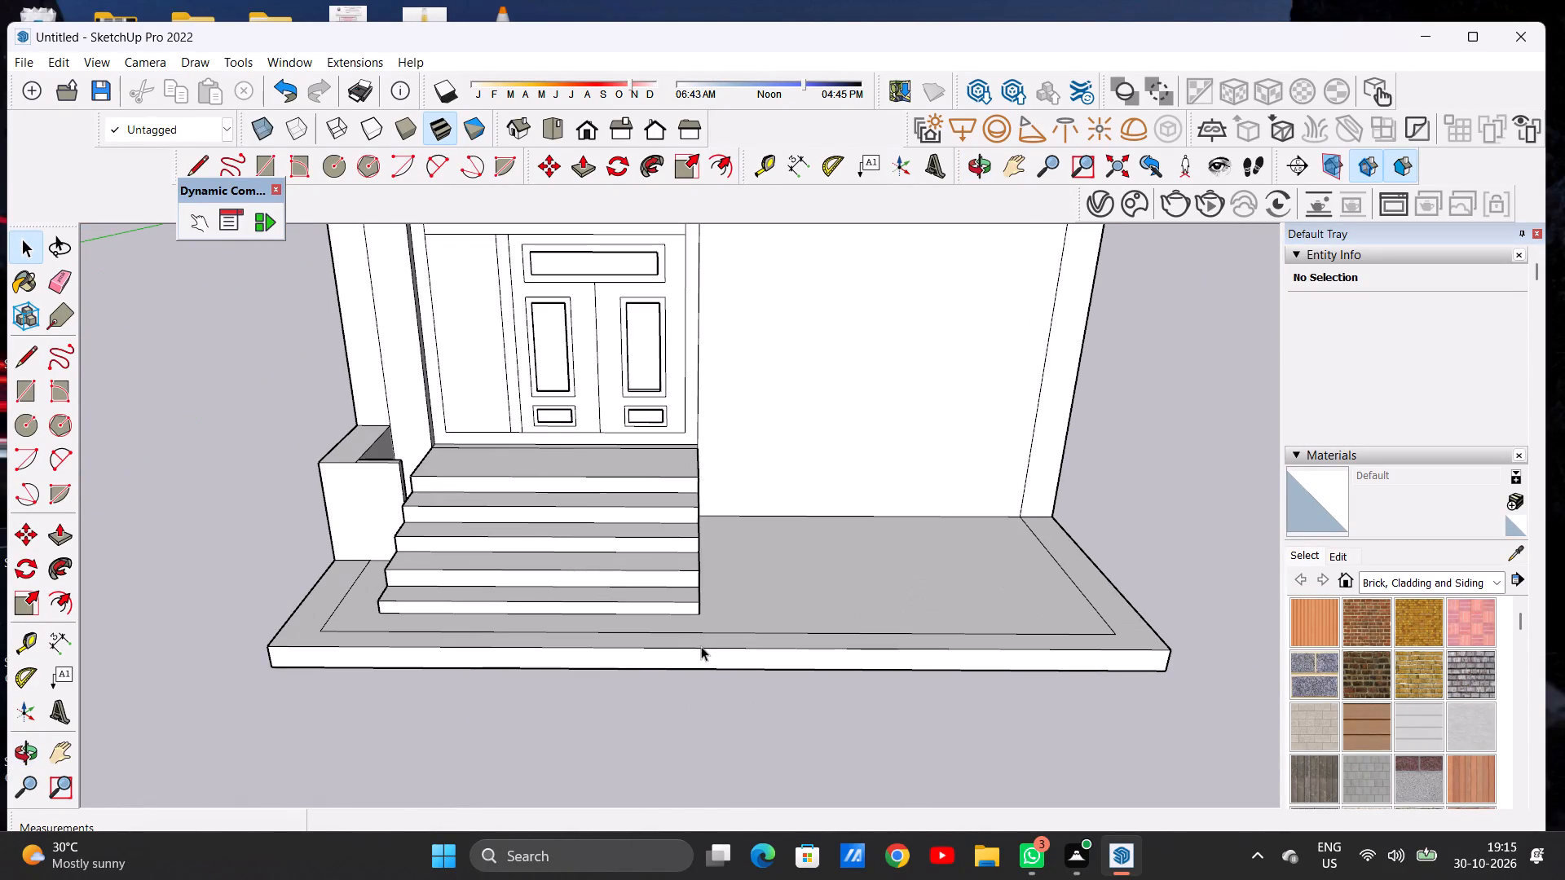
pyautogui.scroll(-5, 734, 614)
pyautogui.moveTo(710, 622); pyautogui.dragTo(709, 638, button='middle')
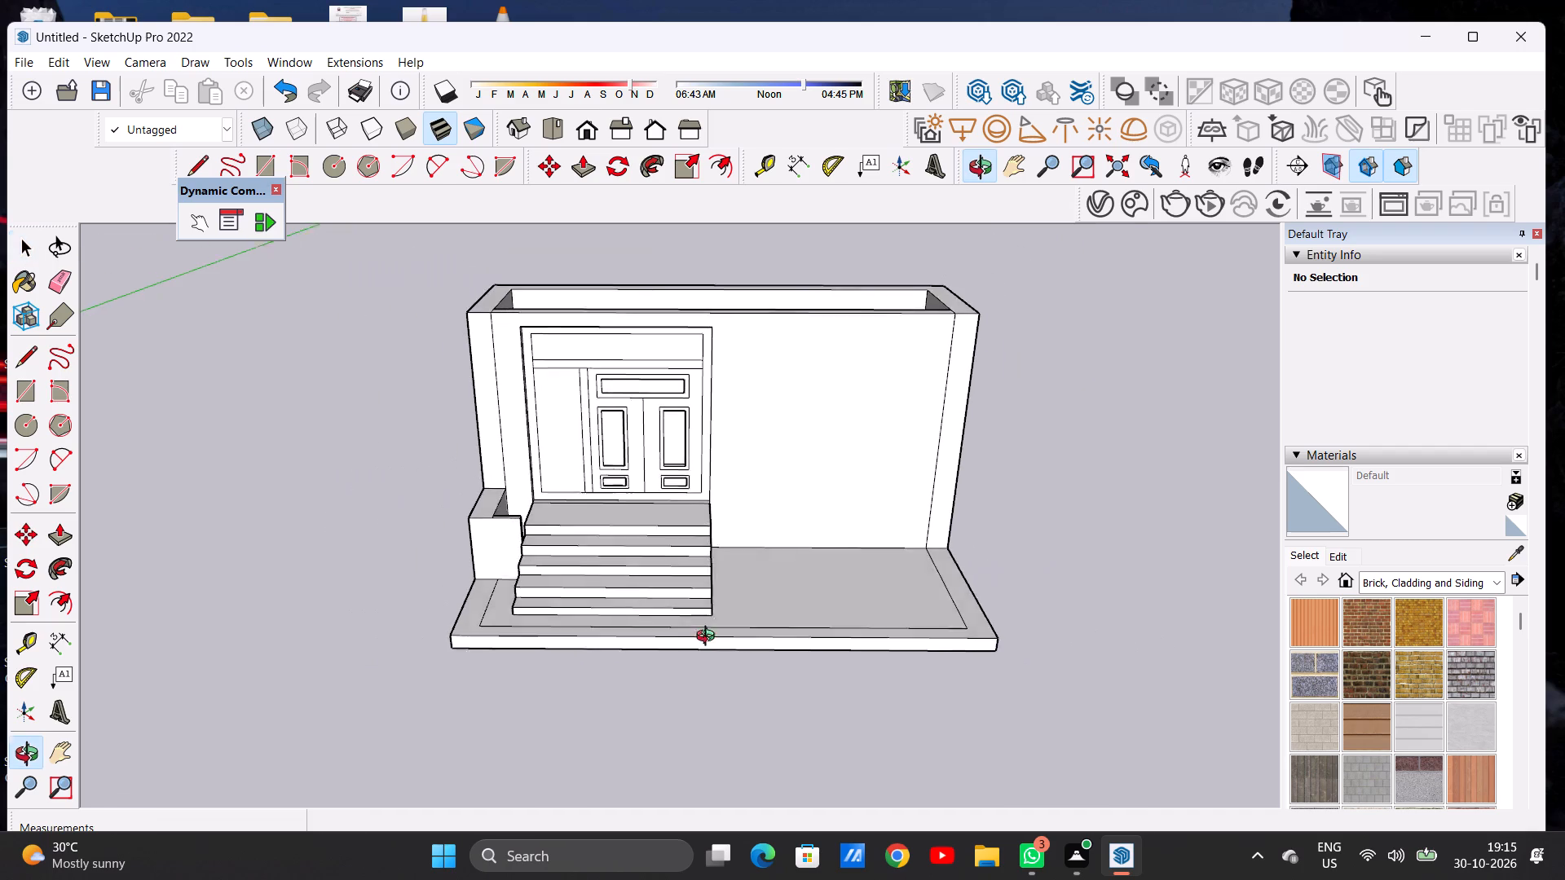
pyautogui.moveTo(709, 638); pyautogui.dragTo(694, 730, button='middle')
# Draw a line about 1' 9" long across the slab's front border strip, near the steps' open side away from the low wall.
pyautogui.scroll(8, 700, 645)
pyautogui.moveTo(717, 670); pyautogui.dragTo(726, 680, button='middle')
pyautogui.scroll(6, 723, 671)
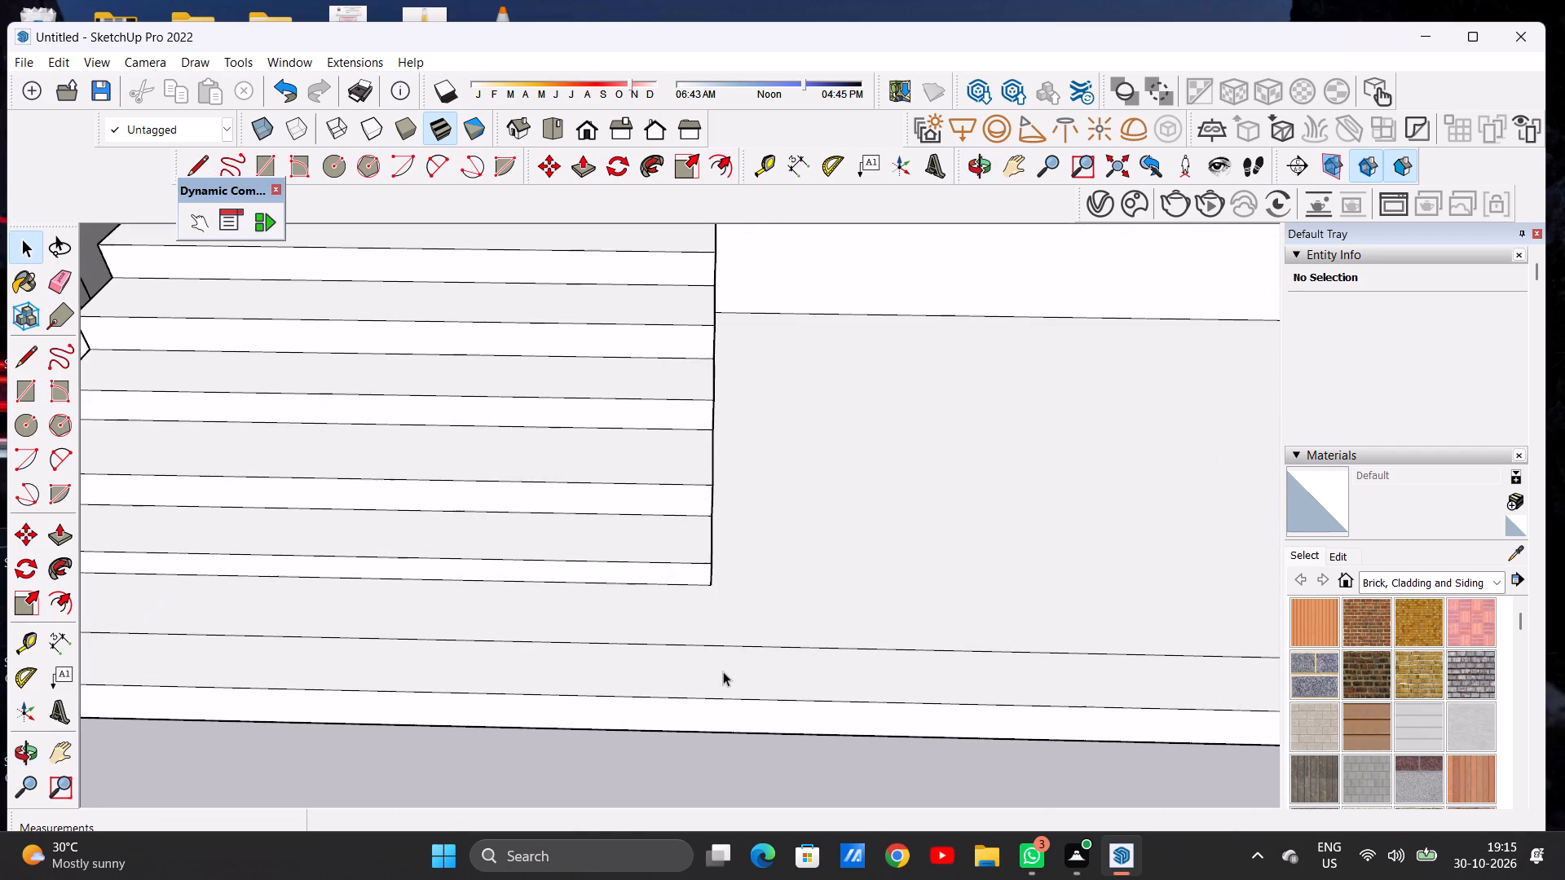
pyautogui.press('l')
pyautogui.click(713, 645)
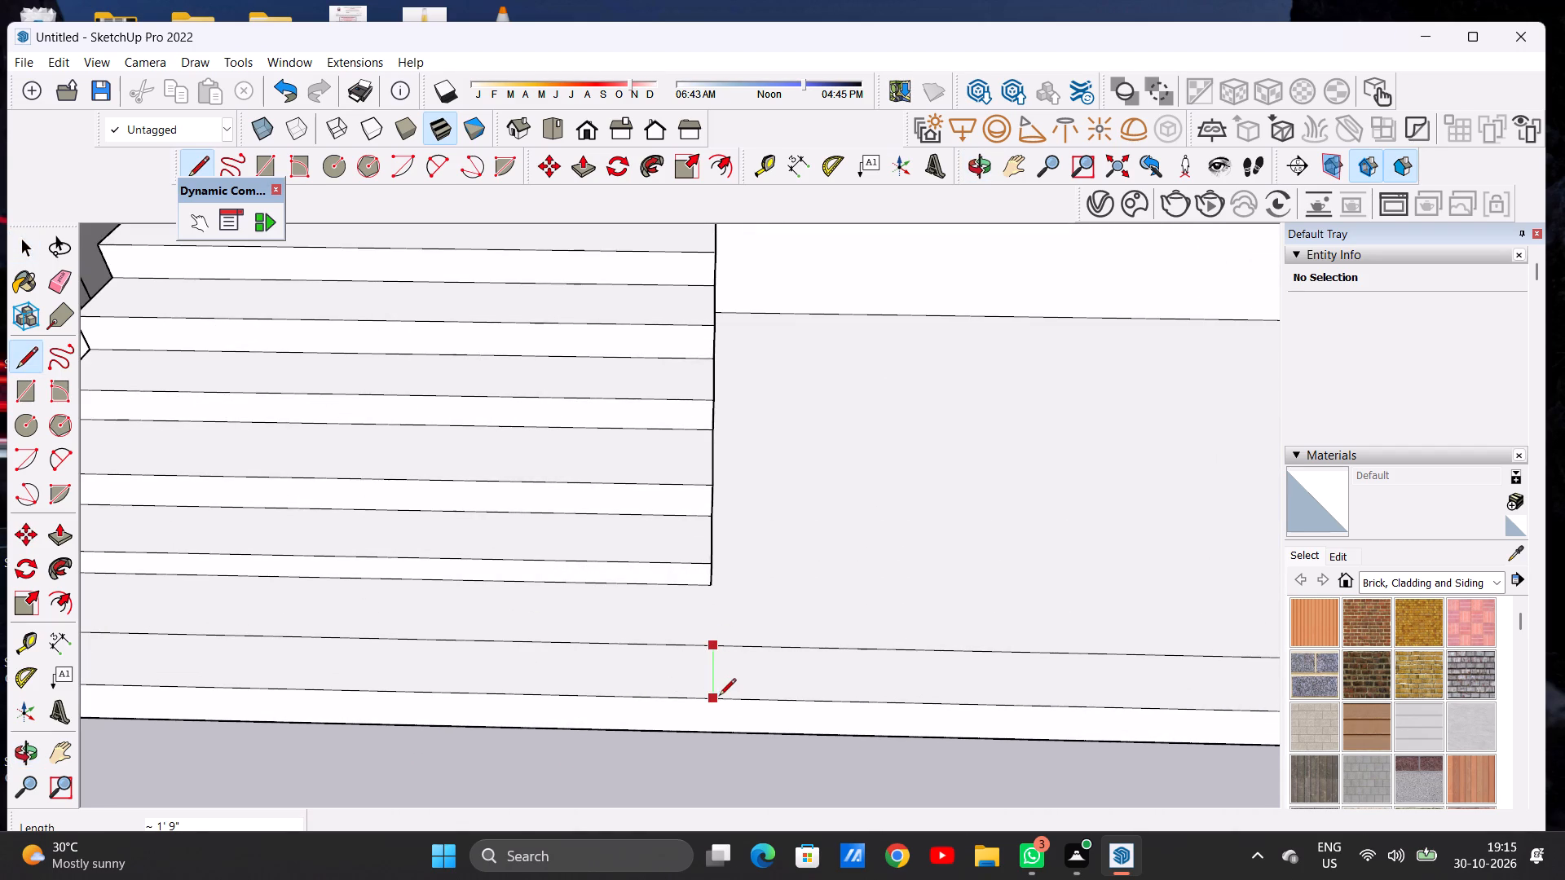
pyautogui.click(719, 699)
pyautogui.press('space')
pyautogui.scroll(-11, 785, 653)
pyautogui.scroll(7, 534, 660)
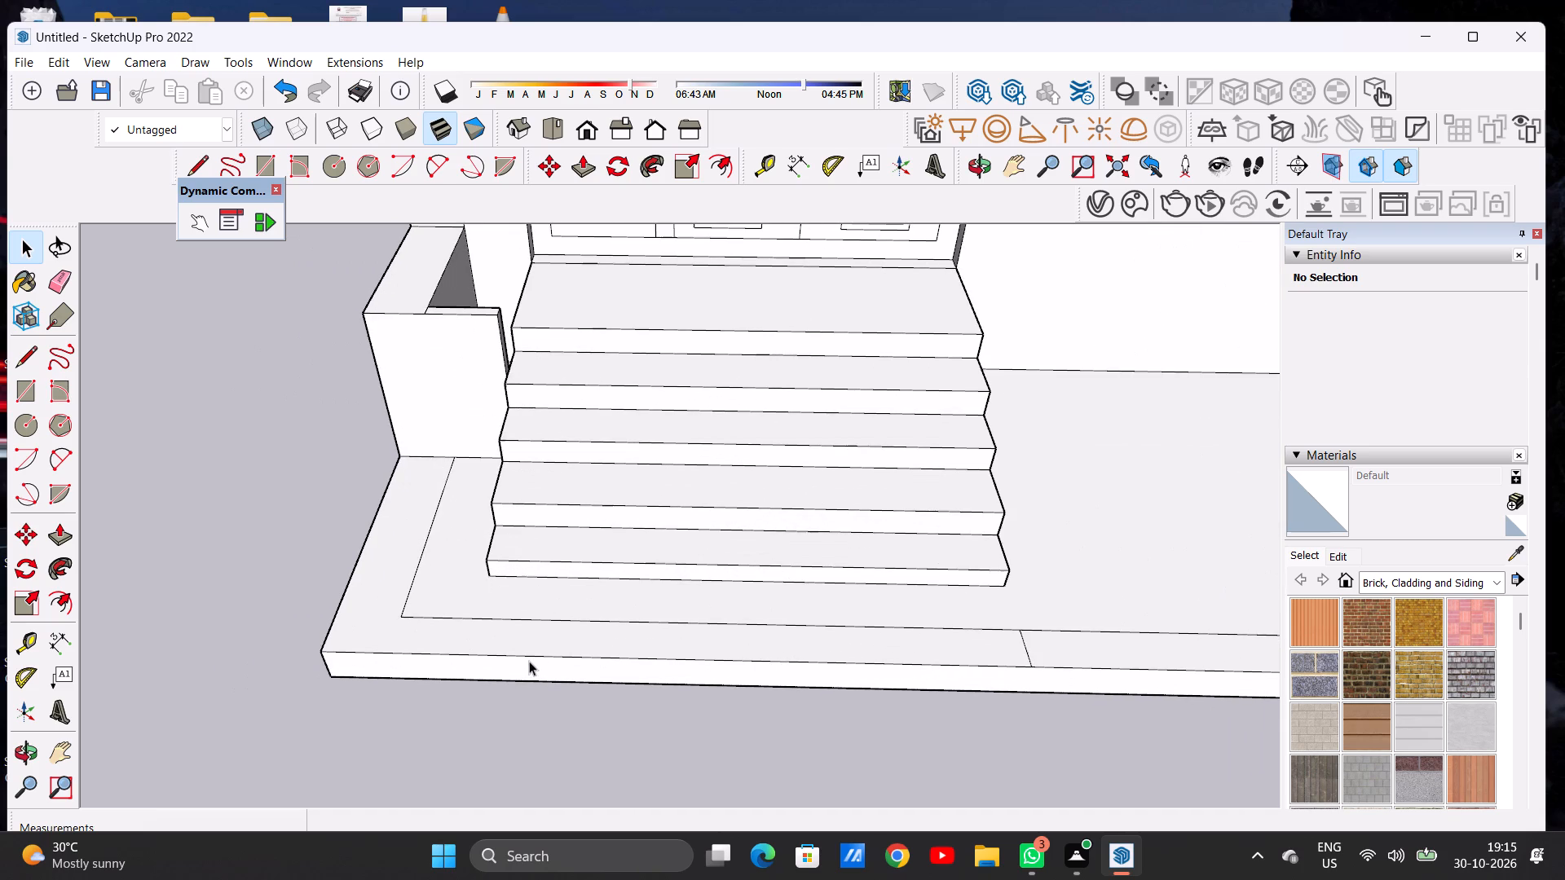
# Draw a line about 1' 9" long across the slab's front border strip, near the steps' side beside the low wall.
pyautogui.press('l')
pyautogui.scroll(-5, 608, 643)
pyautogui.scroll(7, 536, 647)
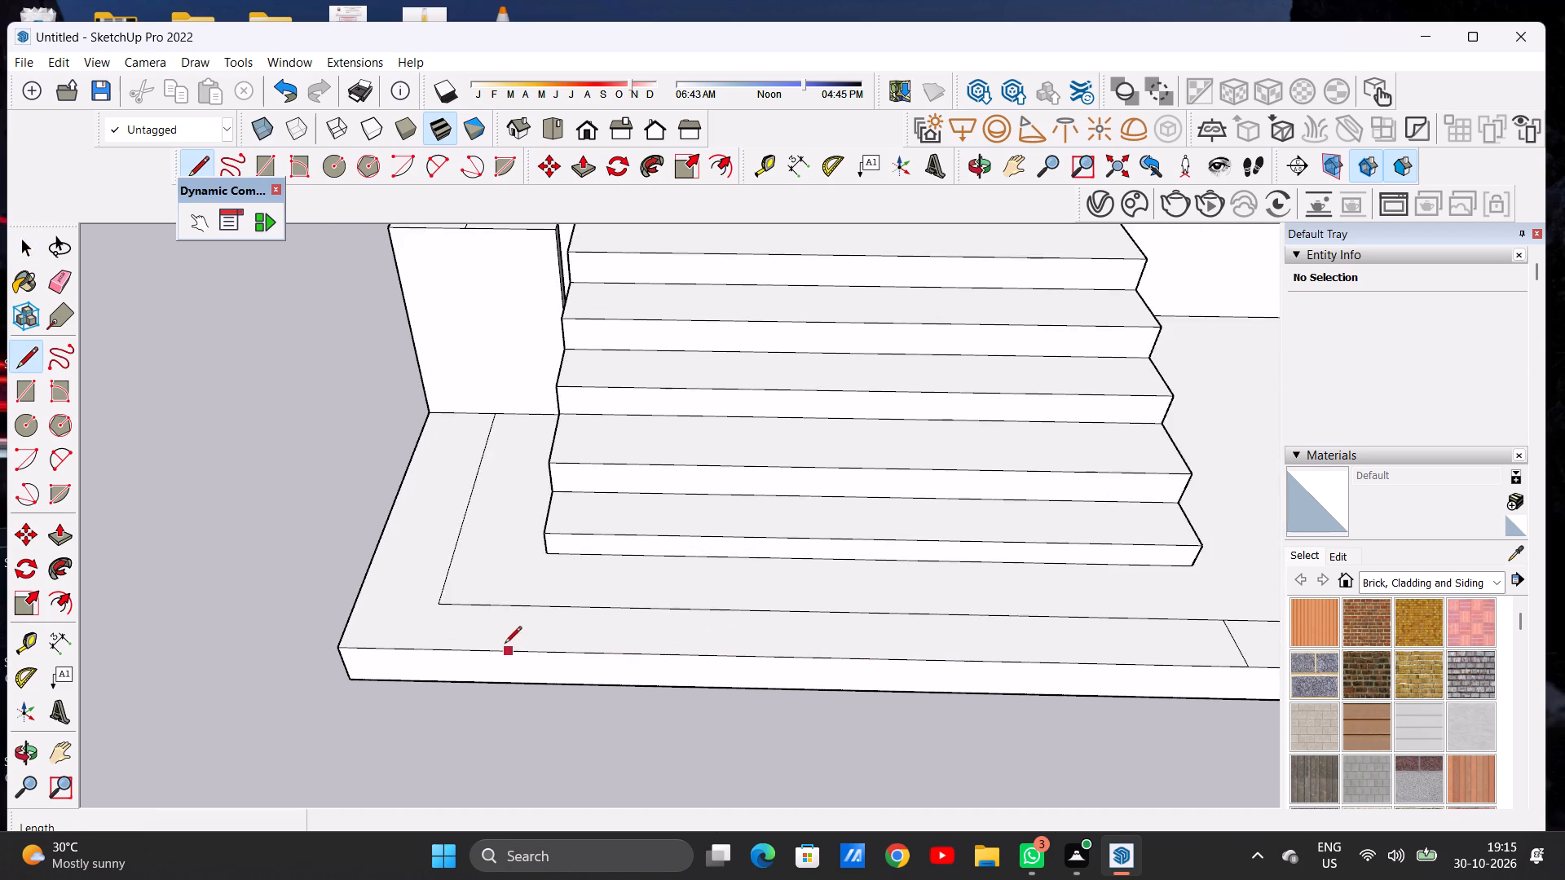
pyautogui.scroll(3, 505, 645)
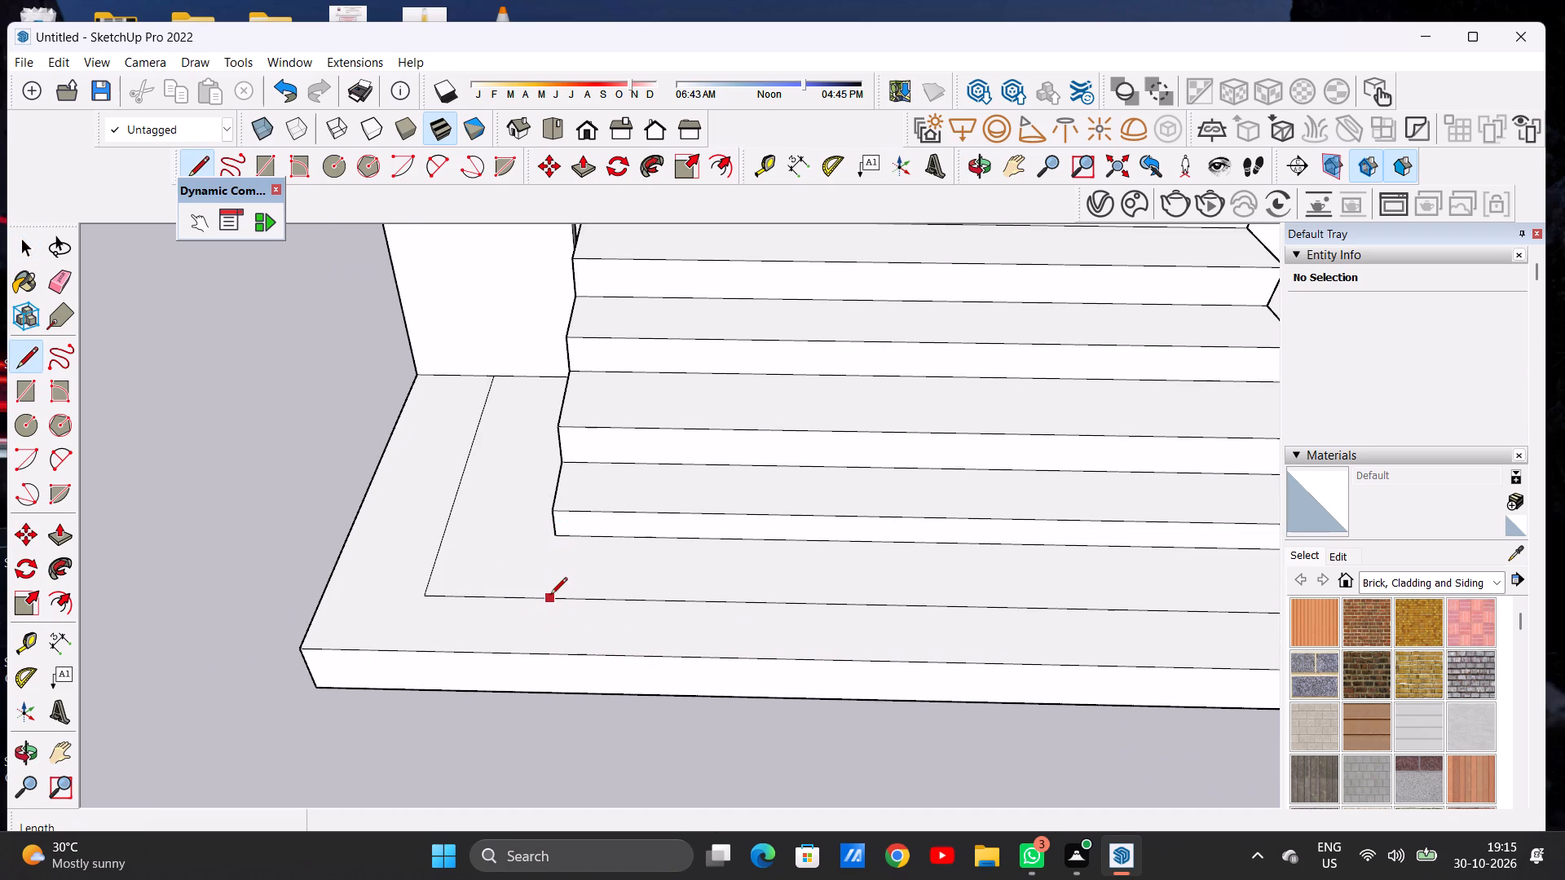
pyautogui.click(549, 596)
pyautogui.click(549, 649)
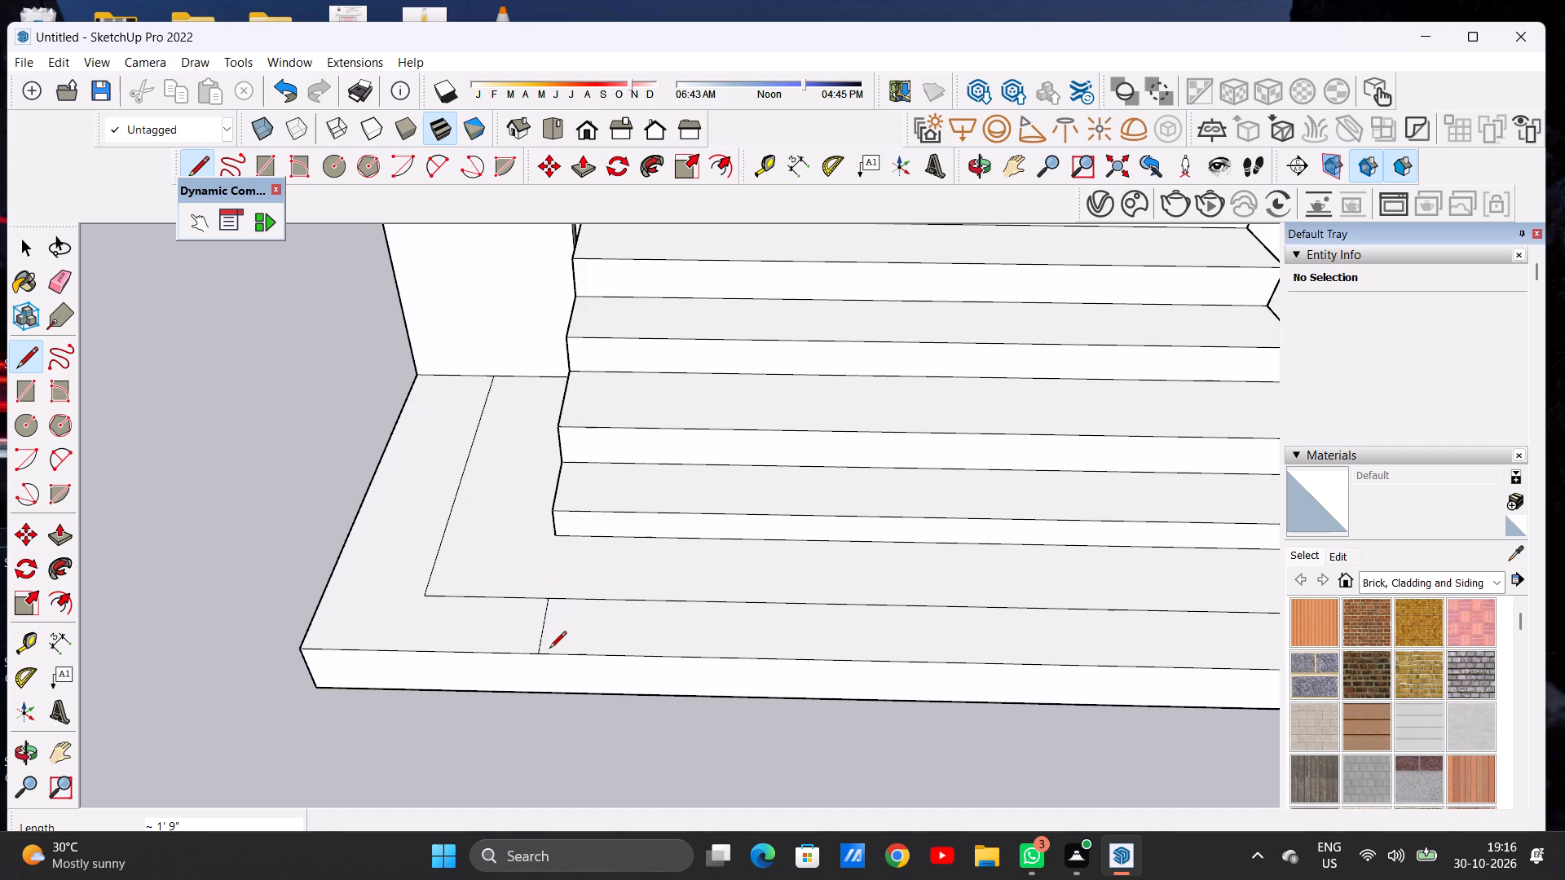
pyautogui.press('space')
# Push/pull the base slab's side face beside the low wall outward about 4'.
pyautogui.scroll(-15, 608, 642)
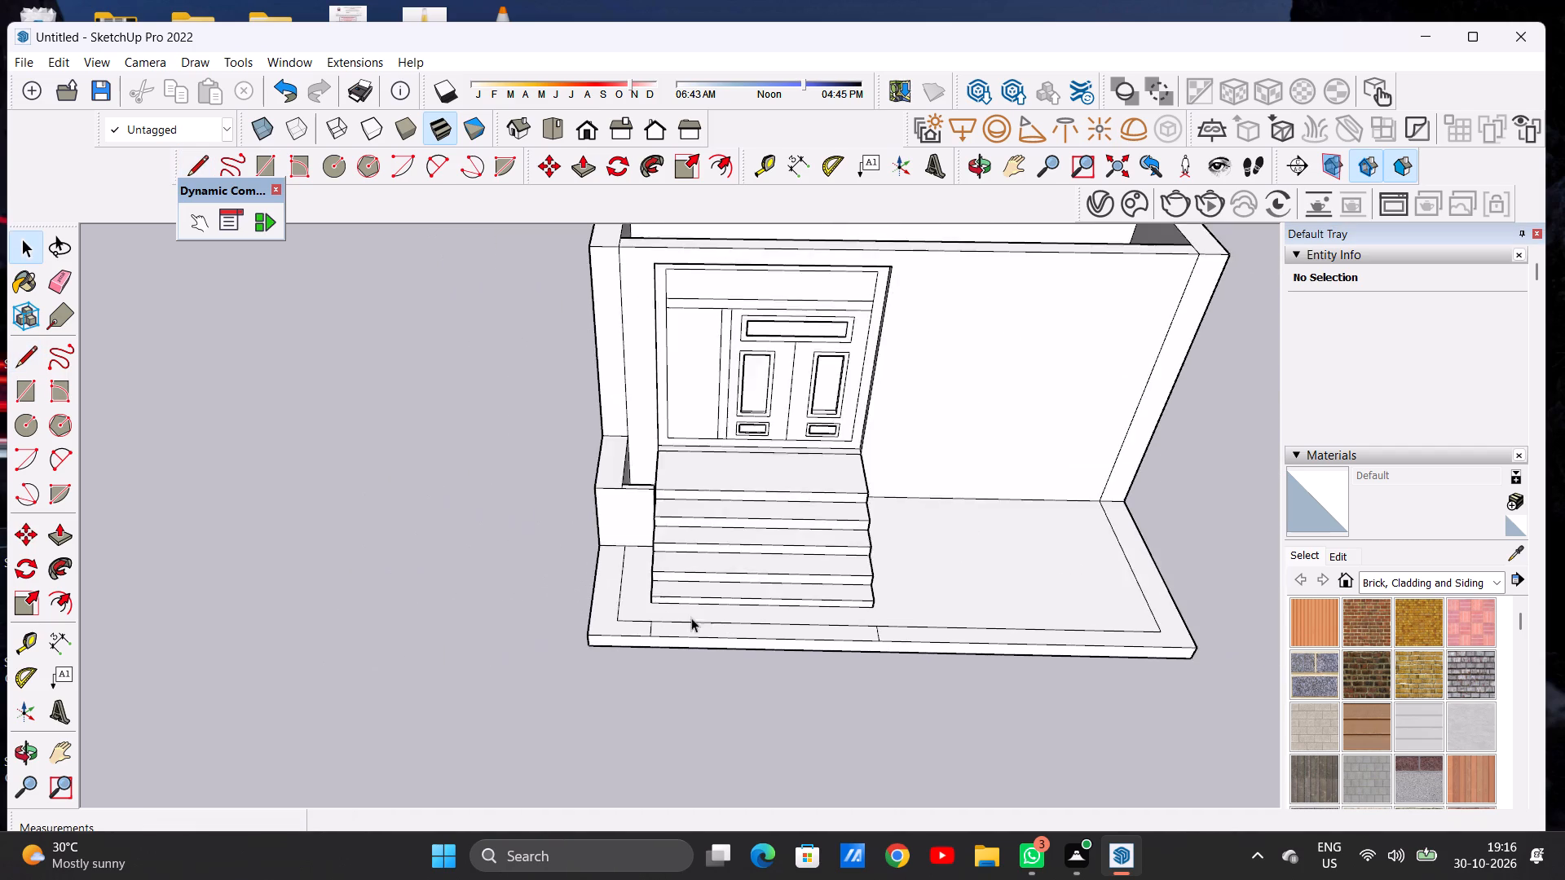
pyautogui.scroll(-5, 691, 618)
pyautogui.moveTo(631, 626); pyautogui.dragTo(634, 566, button='middle')
pyautogui.scroll(5, 621, 597)
pyautogui.scroll(-7, 618, 601)
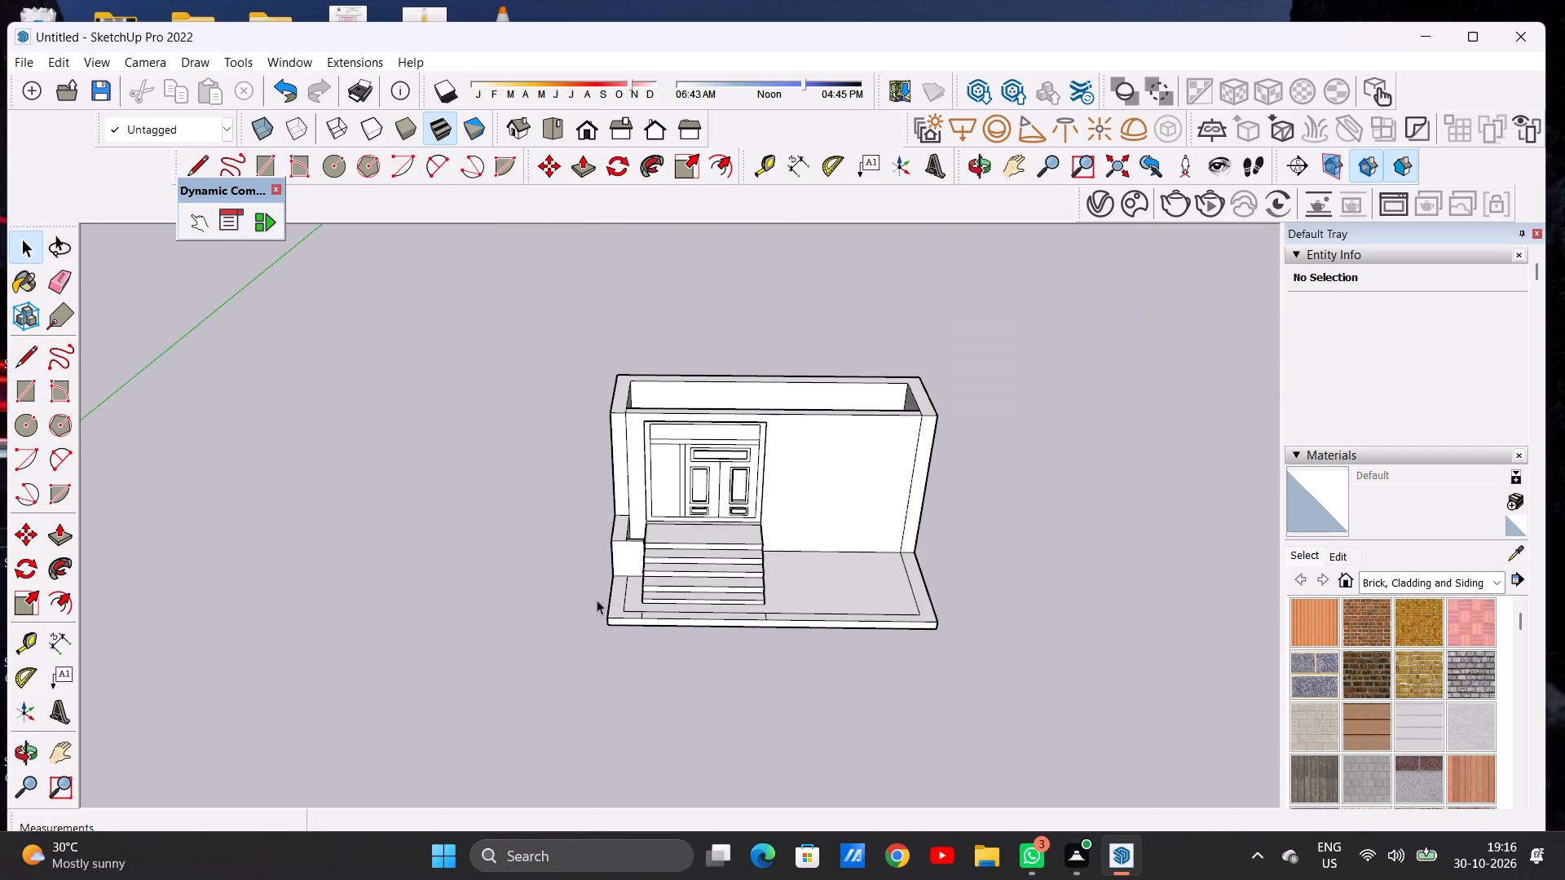
pyautogui.moveTo(560, 609); pyautogui.dragTo(826, 610, button='middle')
pyautogui.scroll(8, 698, 632)
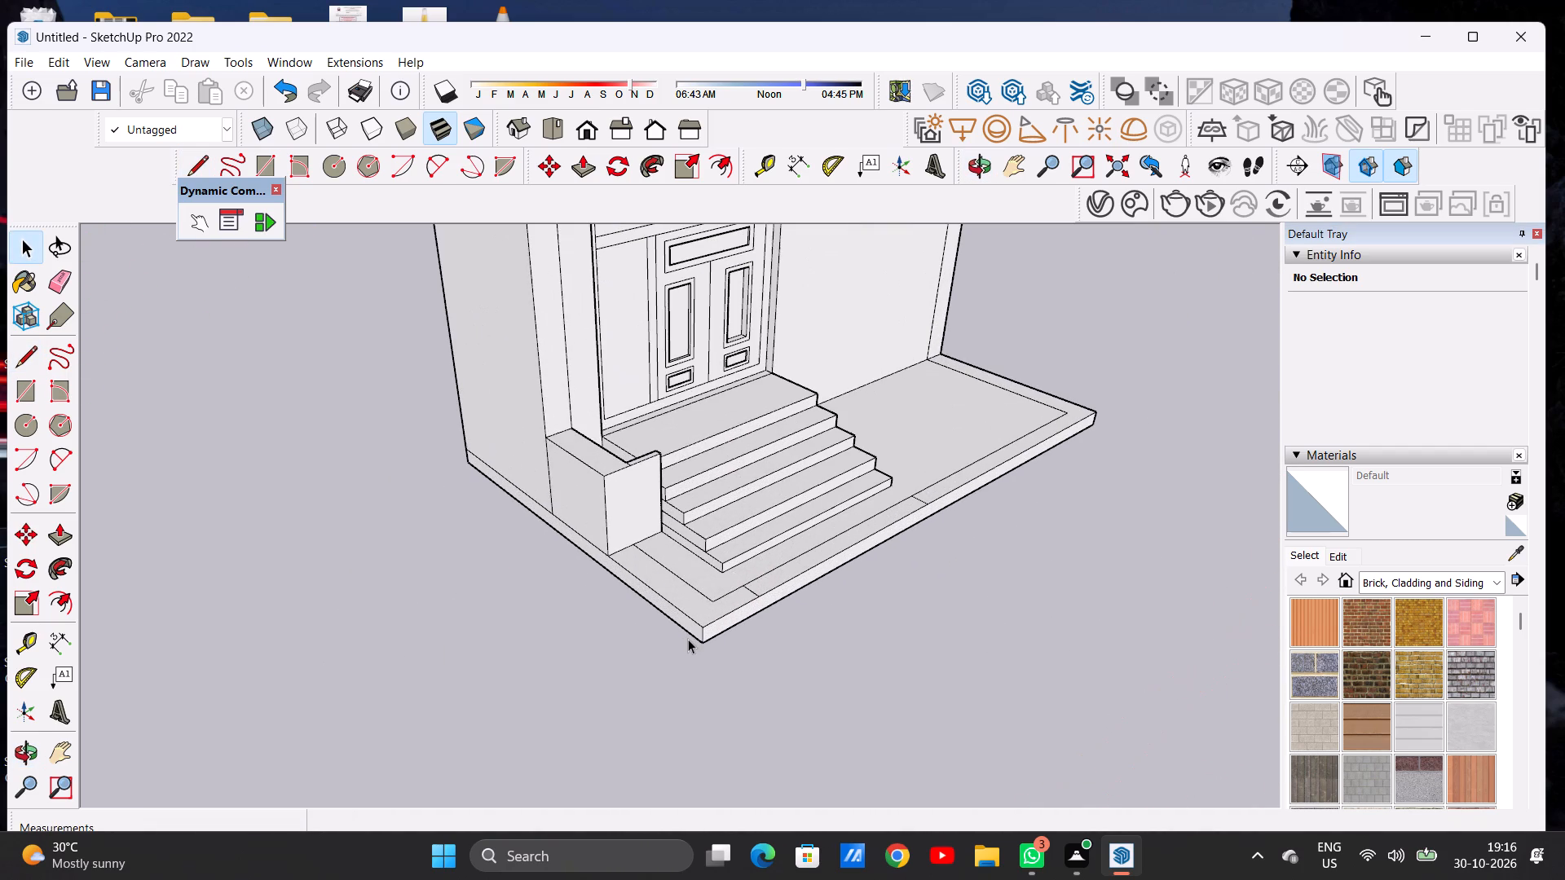
pyautogui.press('p')
pyautogui.scroll(13, 667, 645)
pyautogui.click(729, 613)
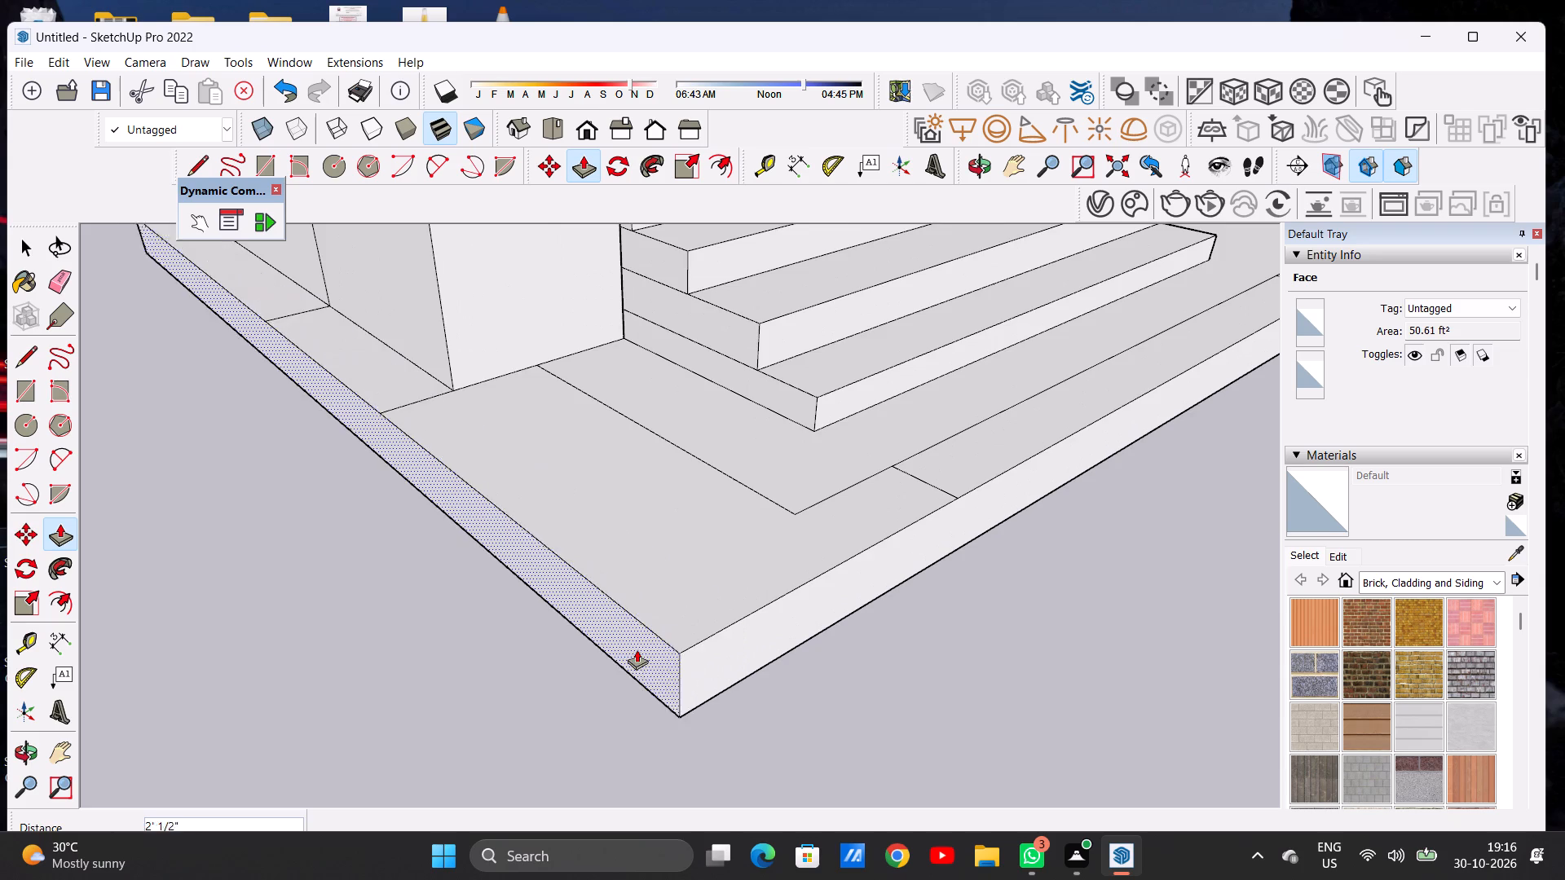
pyautogui.scroll(-13, 637, 649)
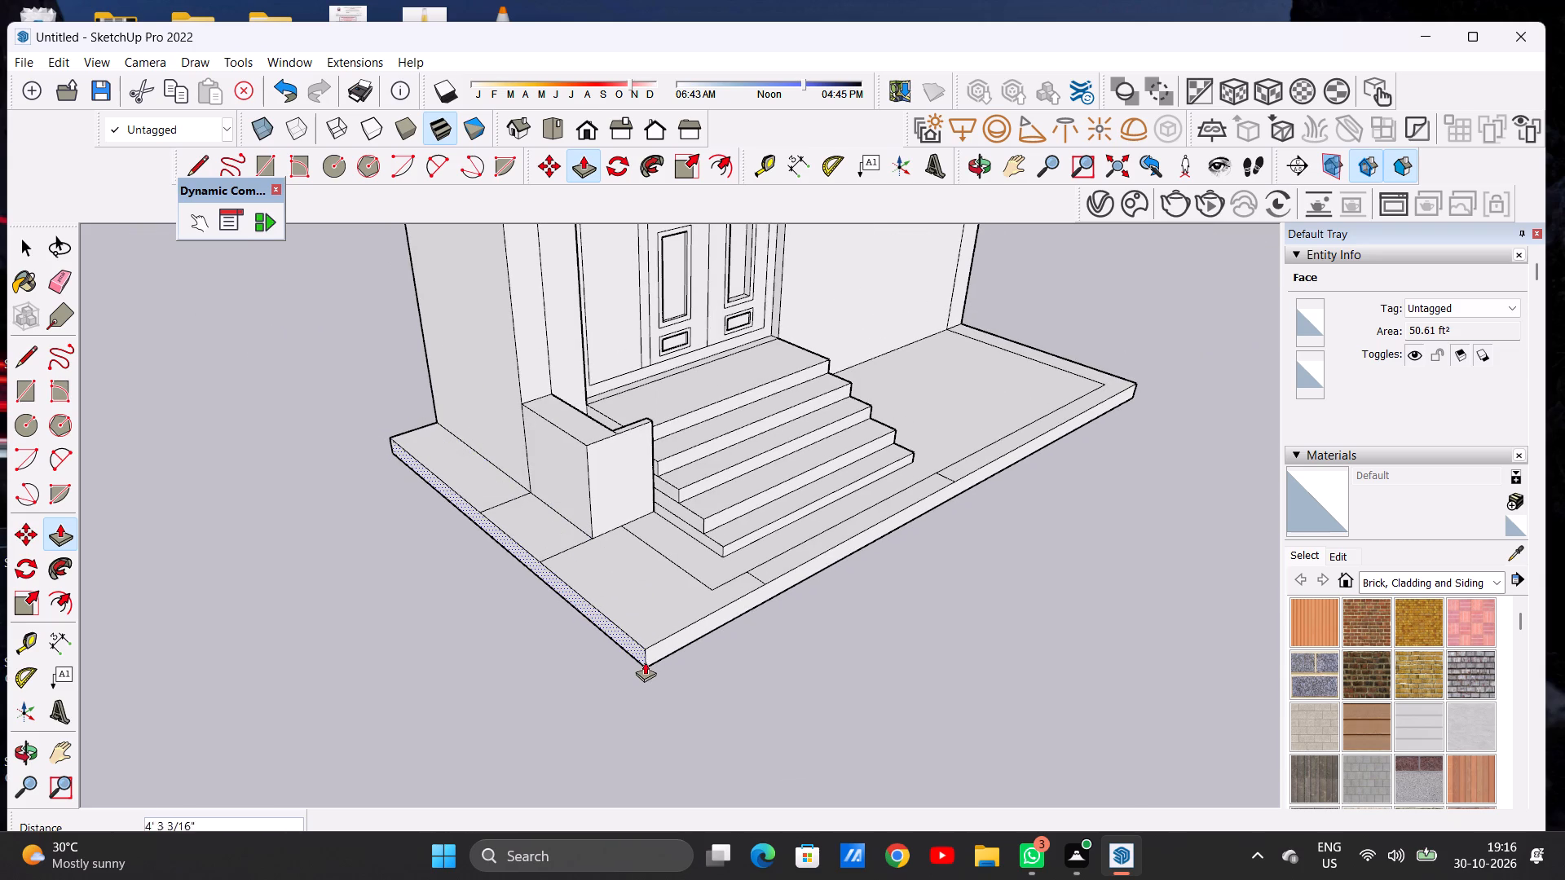
pyautogui.click(648, 659)
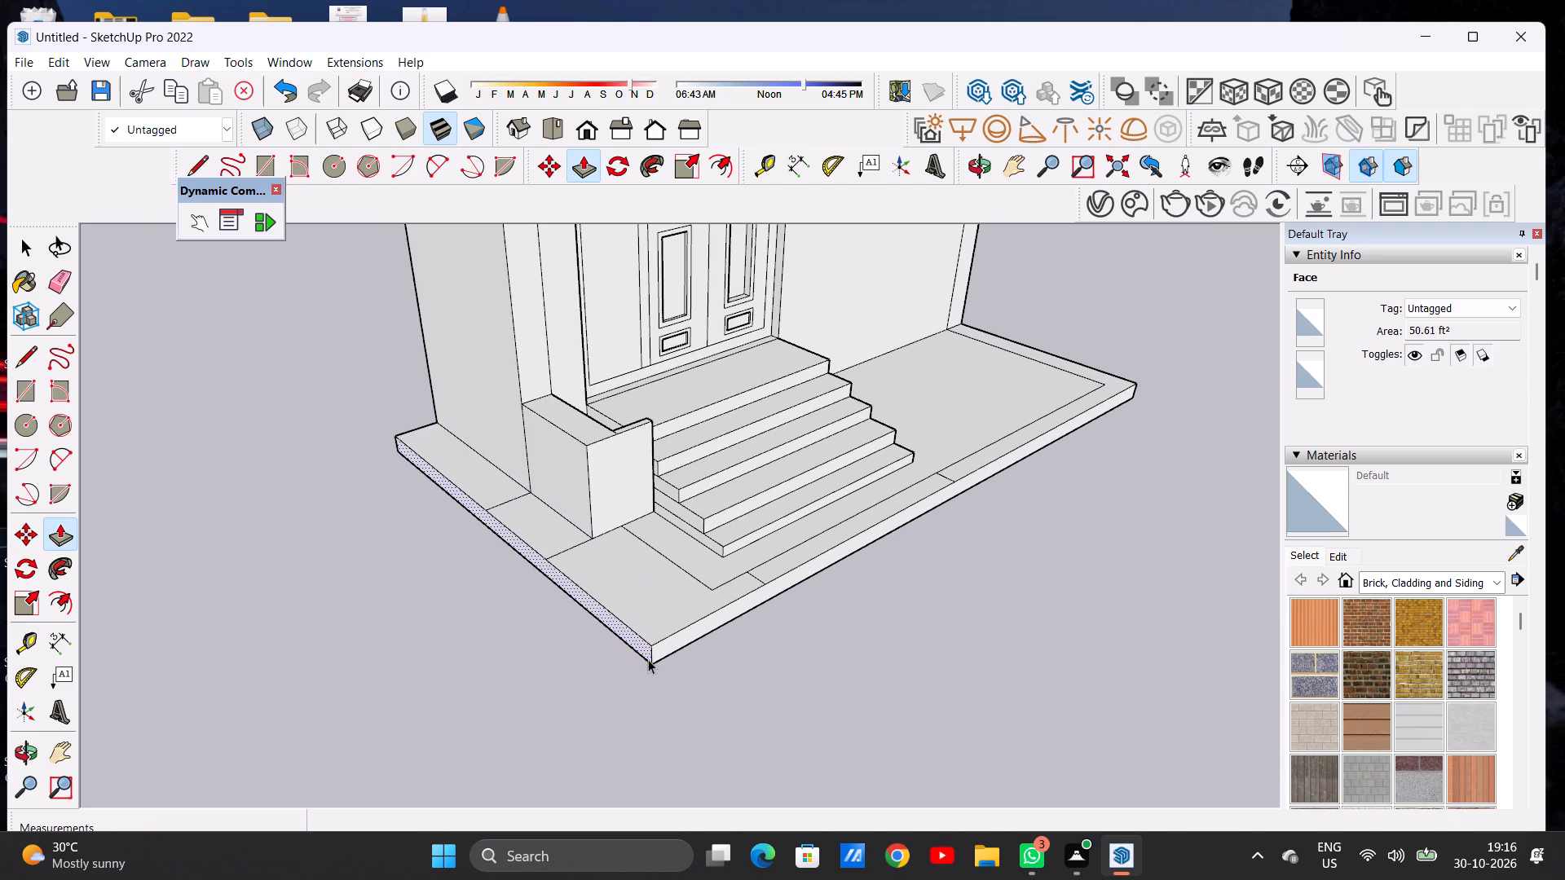
pyautogui.press('space')
# Examine the widened slab around the low wall, the steps and the front corner from several angles.
pyautogui.scroll(-7, 754, 632)
pyautogui.moveTo(716, 615); pyautogui.dragTo(511, 647, button='middle')
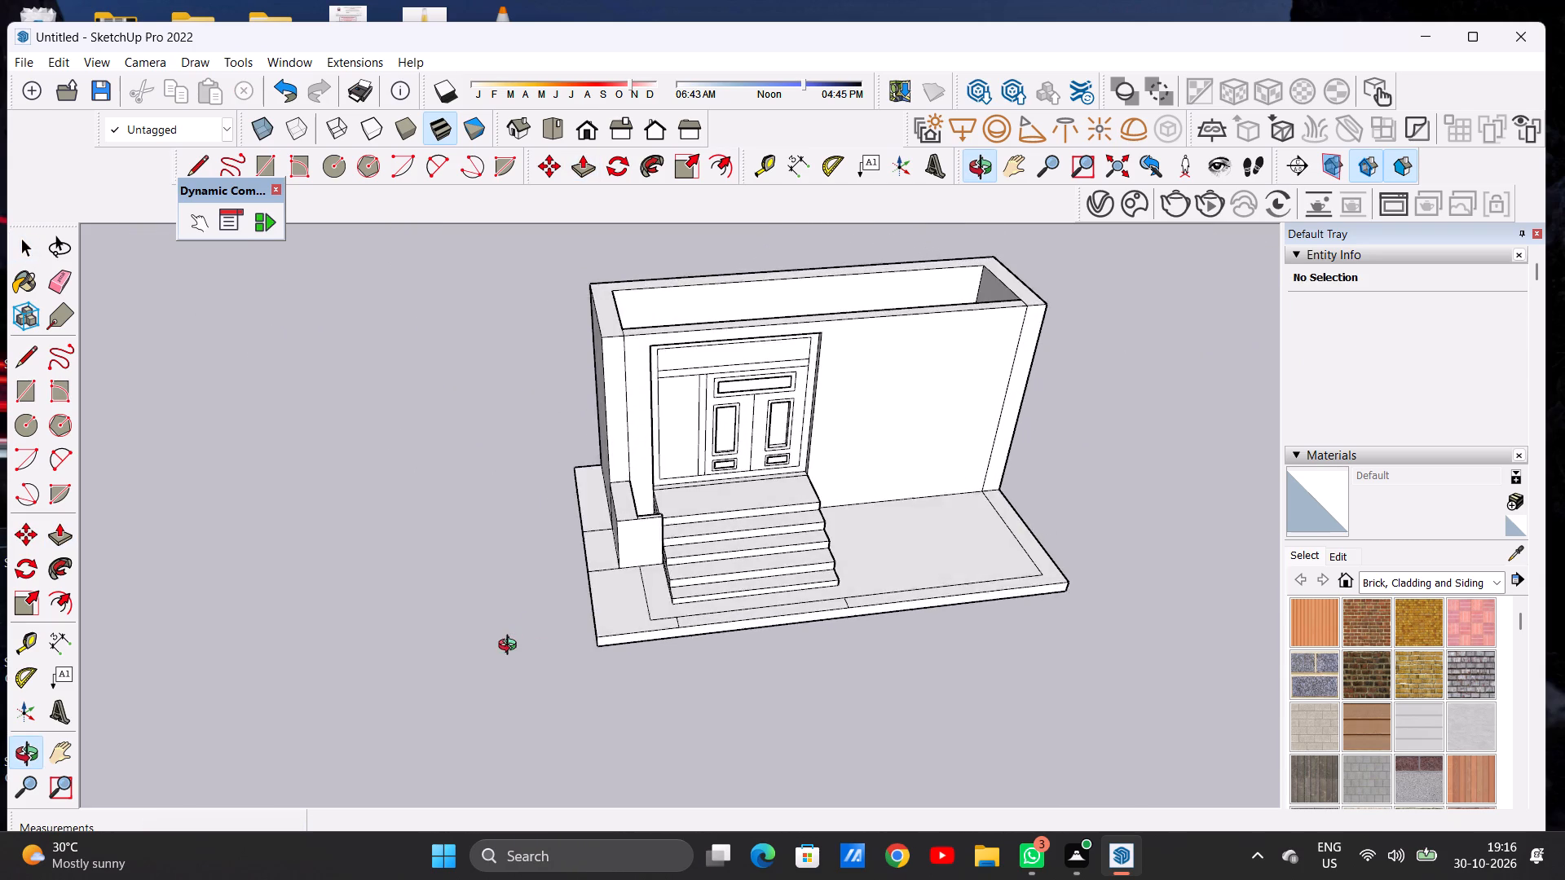
pyautogui.moveTo(511, 647); pyautogui.dragTo(493, 653, button='middle')
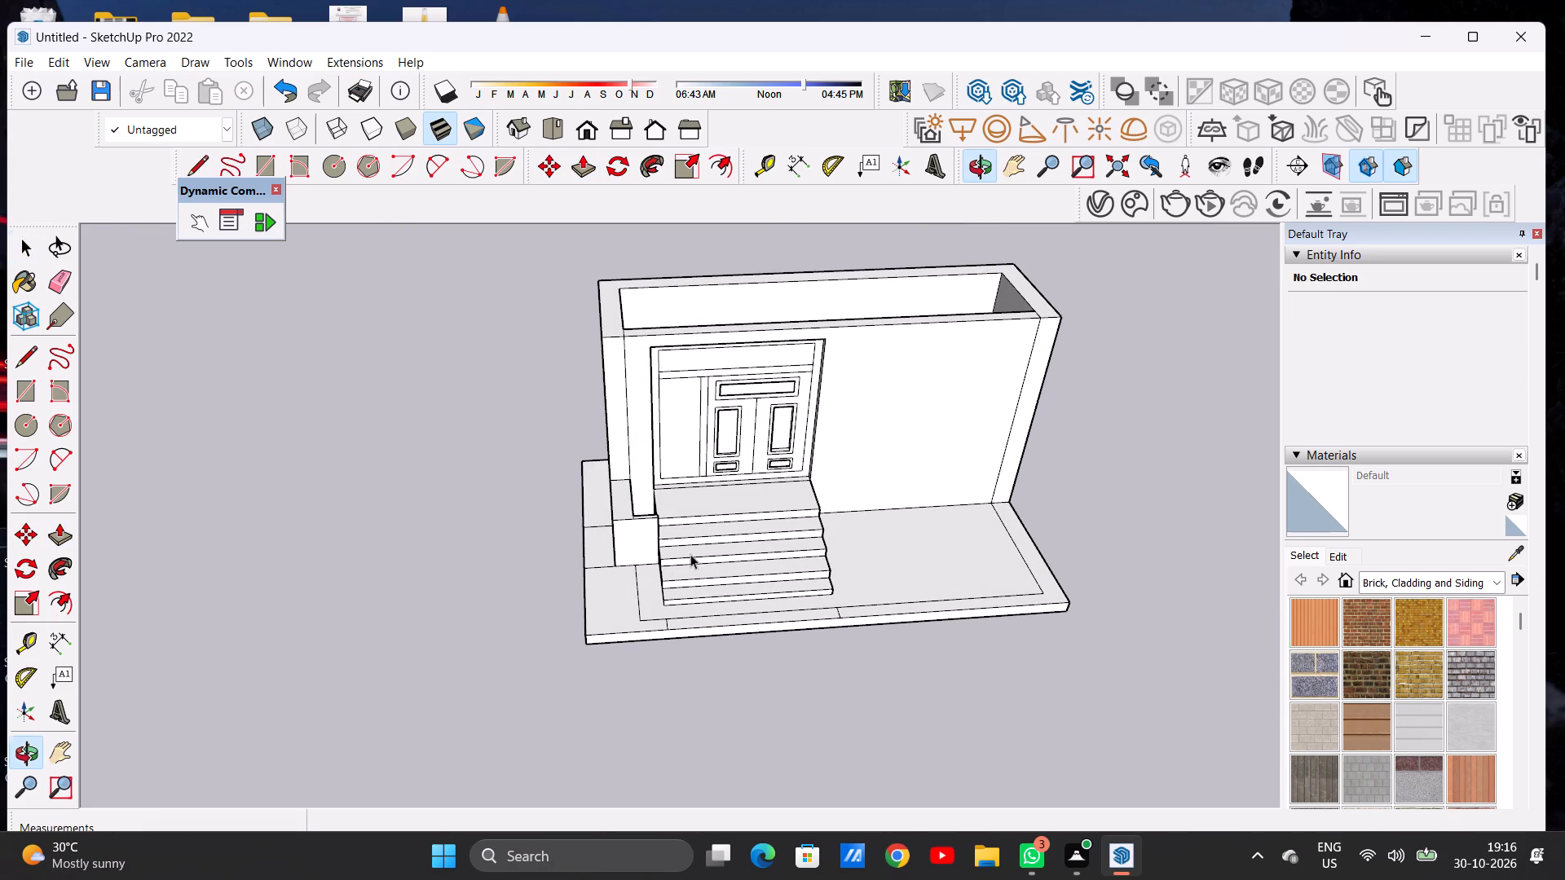
pyautogui.moveTo(698, 552); pyautogui.dragTo(875, 535, button='middle')
pyautogui.moveTo(779, 590); pyautogui.dragTo(579, 595, button='middle')
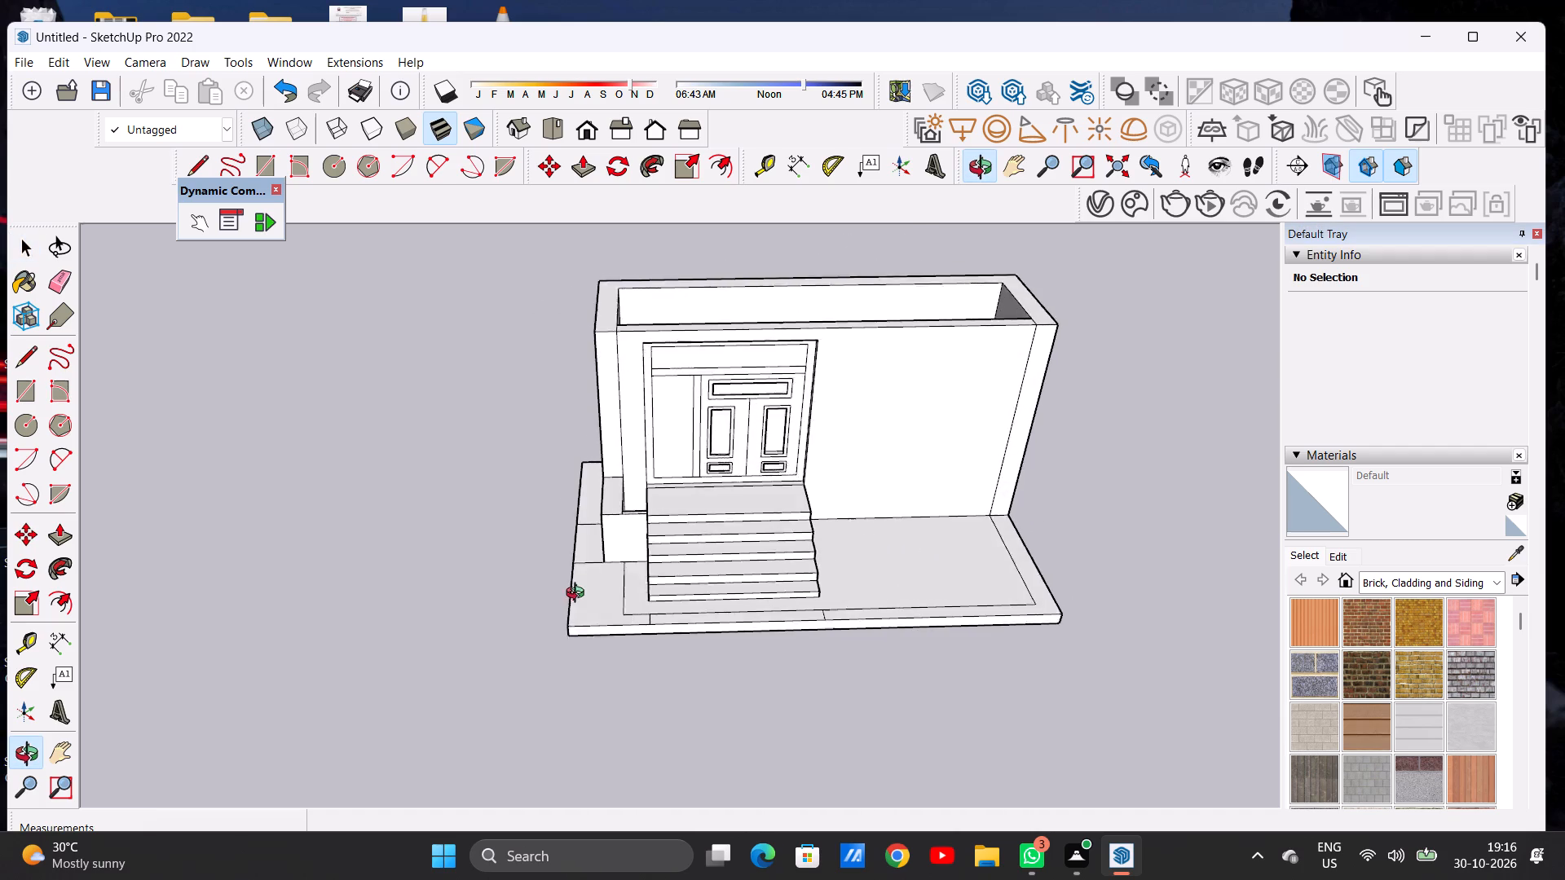
pyautogui.moveTo(579, 595); pyautogui.dragTo(577, 605, button='middle')
pyautogui.scroll(13, 619, 631)
pyautogui.scroll(-14, 649, 622)
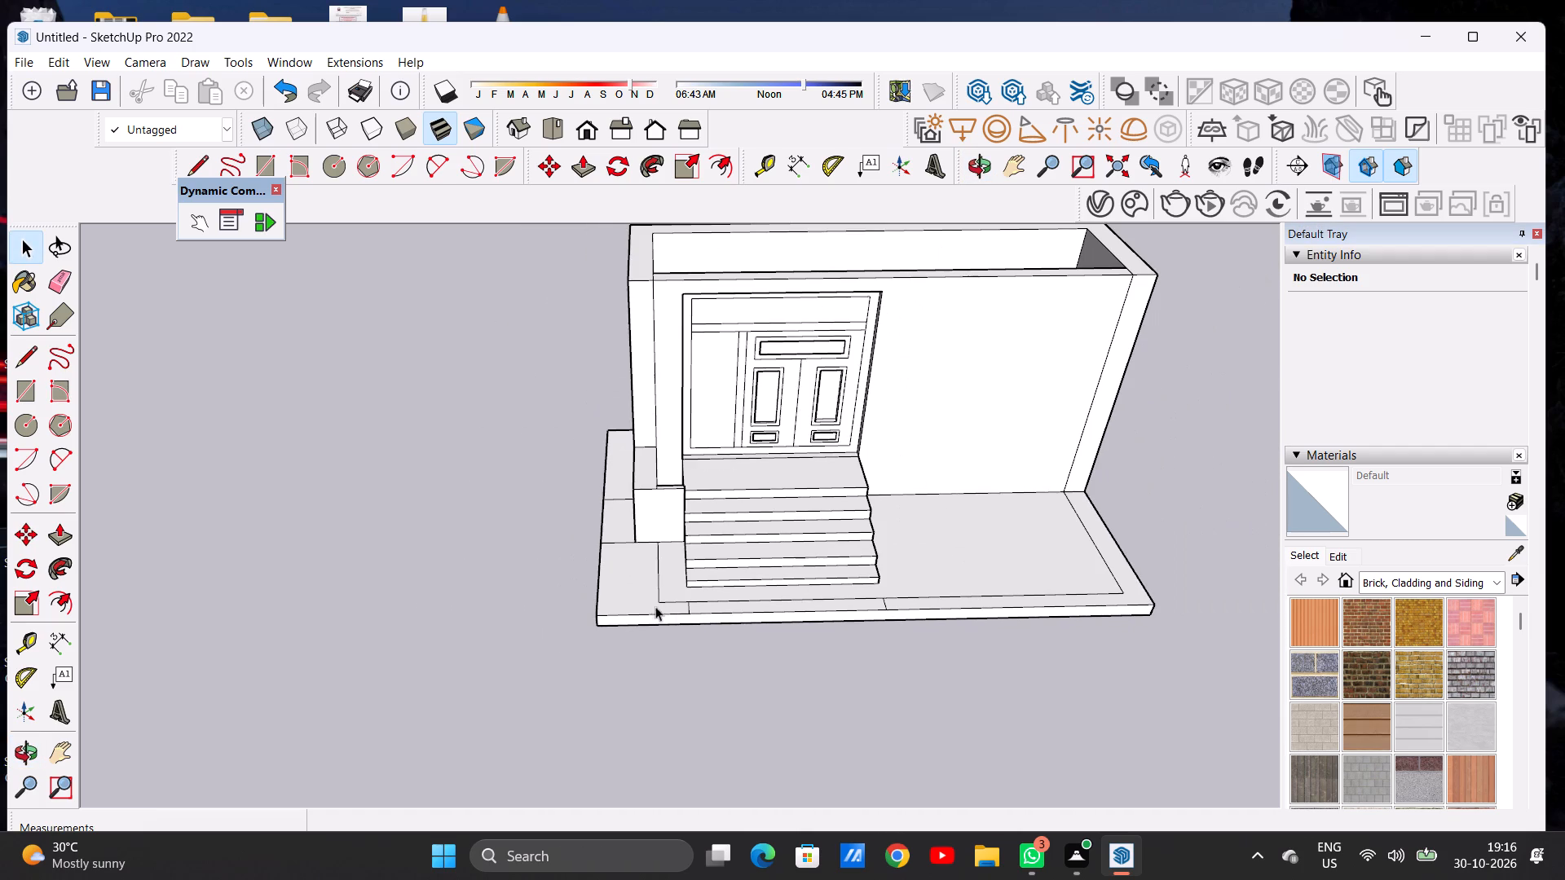
pyautogui.moveTo(631, 559); pyautogui.dragTo(619, 570, button='middle')
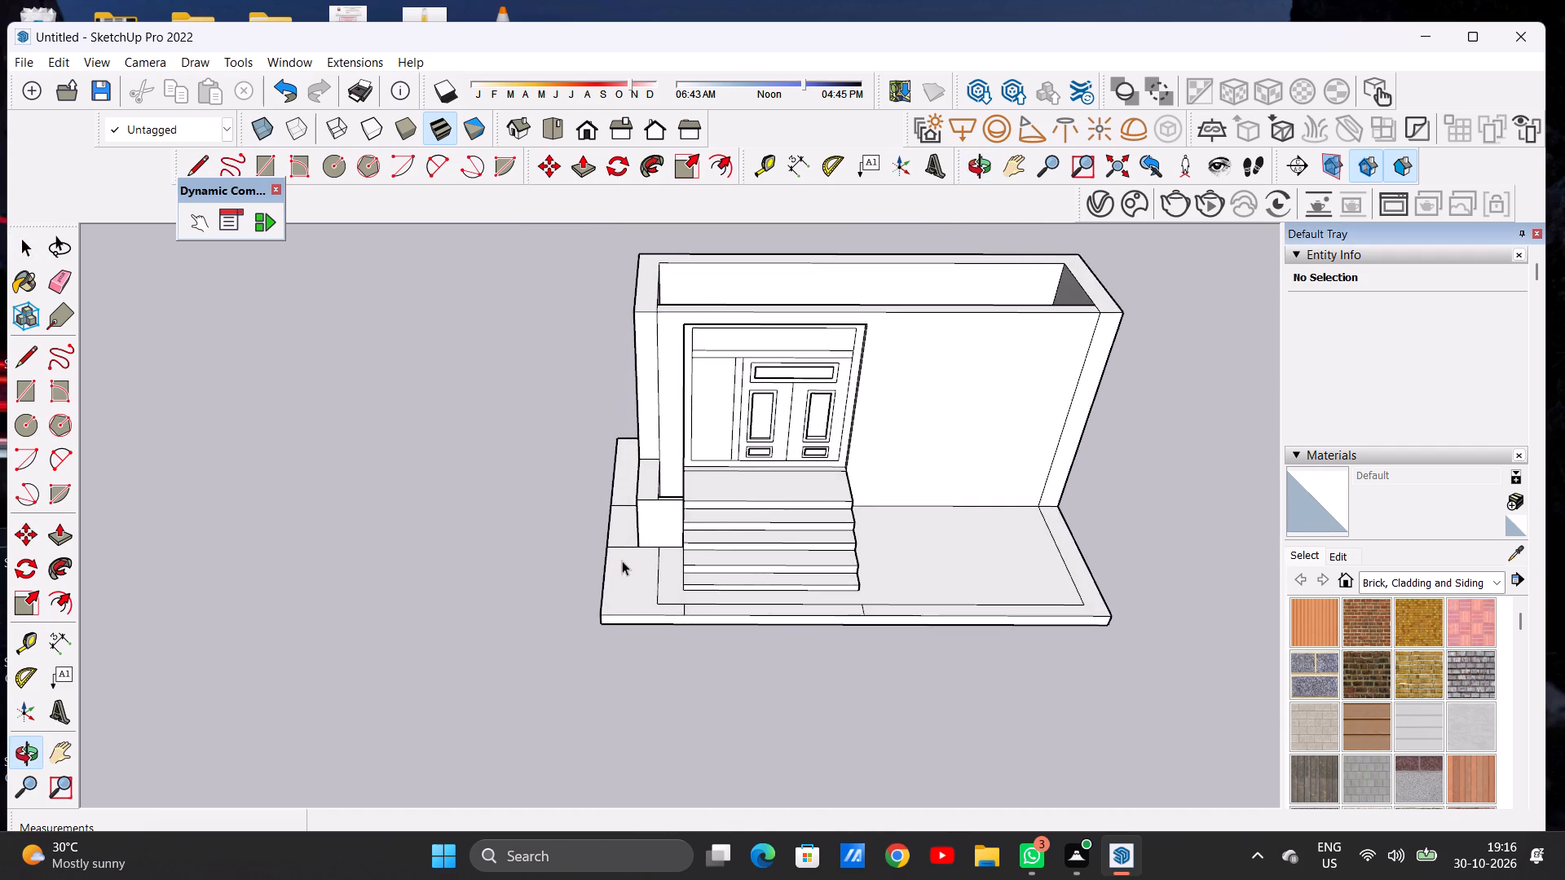
pyautogui.scroll(2, 624, 556)
pyautogui.scroll(-1, 621, 564)
pyautogui.moveTo(642, 564); pyautogui.dragTo(663, 548, button='middle')
pyautogui.scroll(11, 667, 612)
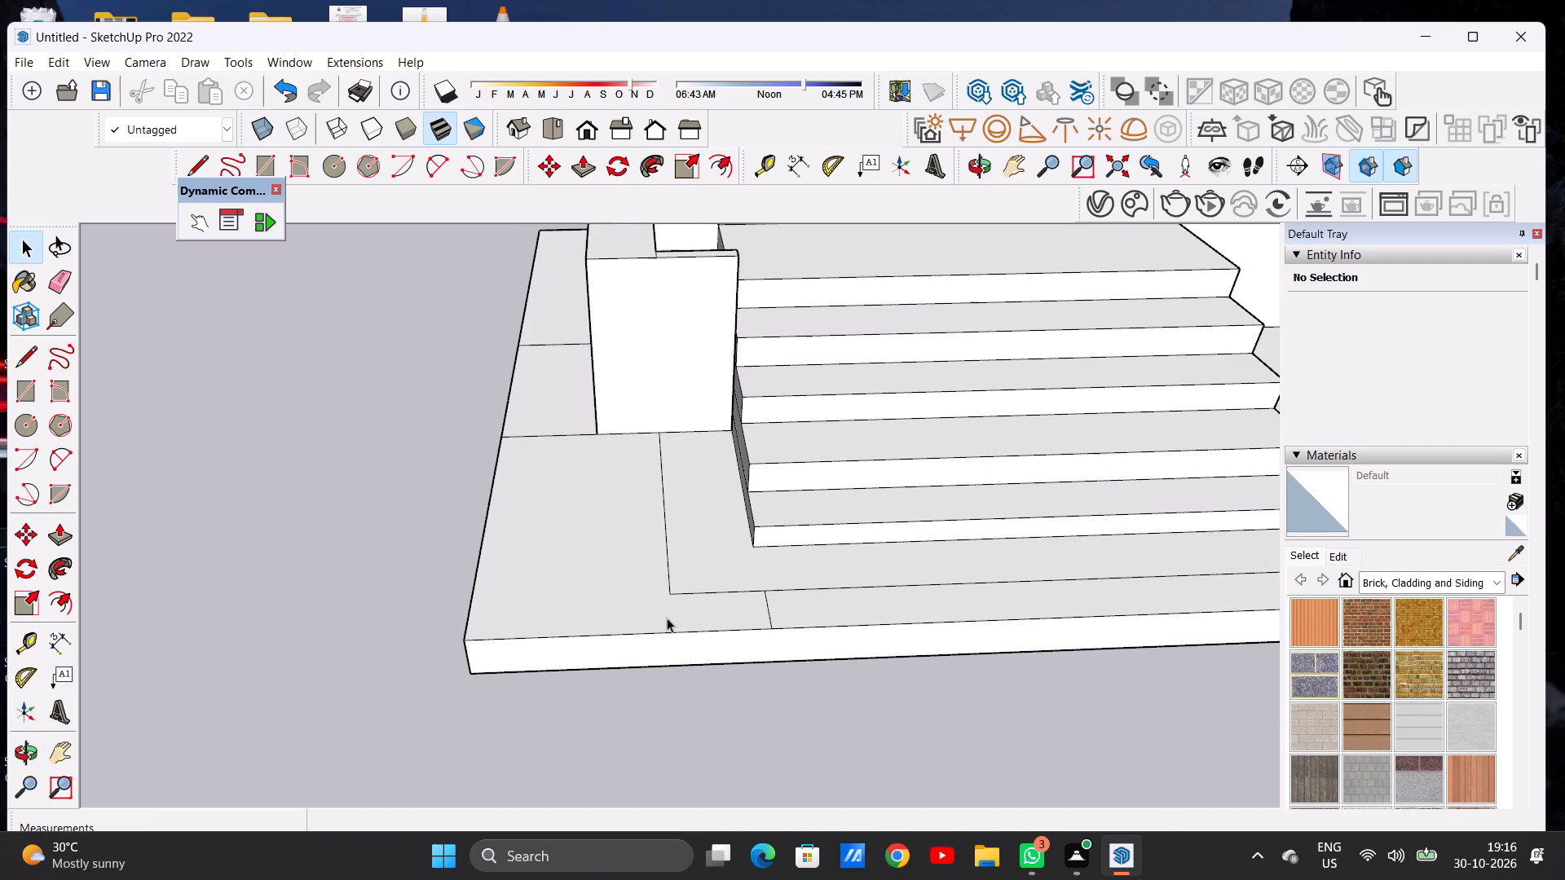
pyautogui.scroll(1, 667, 618)
pyautogui.scroll(-2, 667, 618)
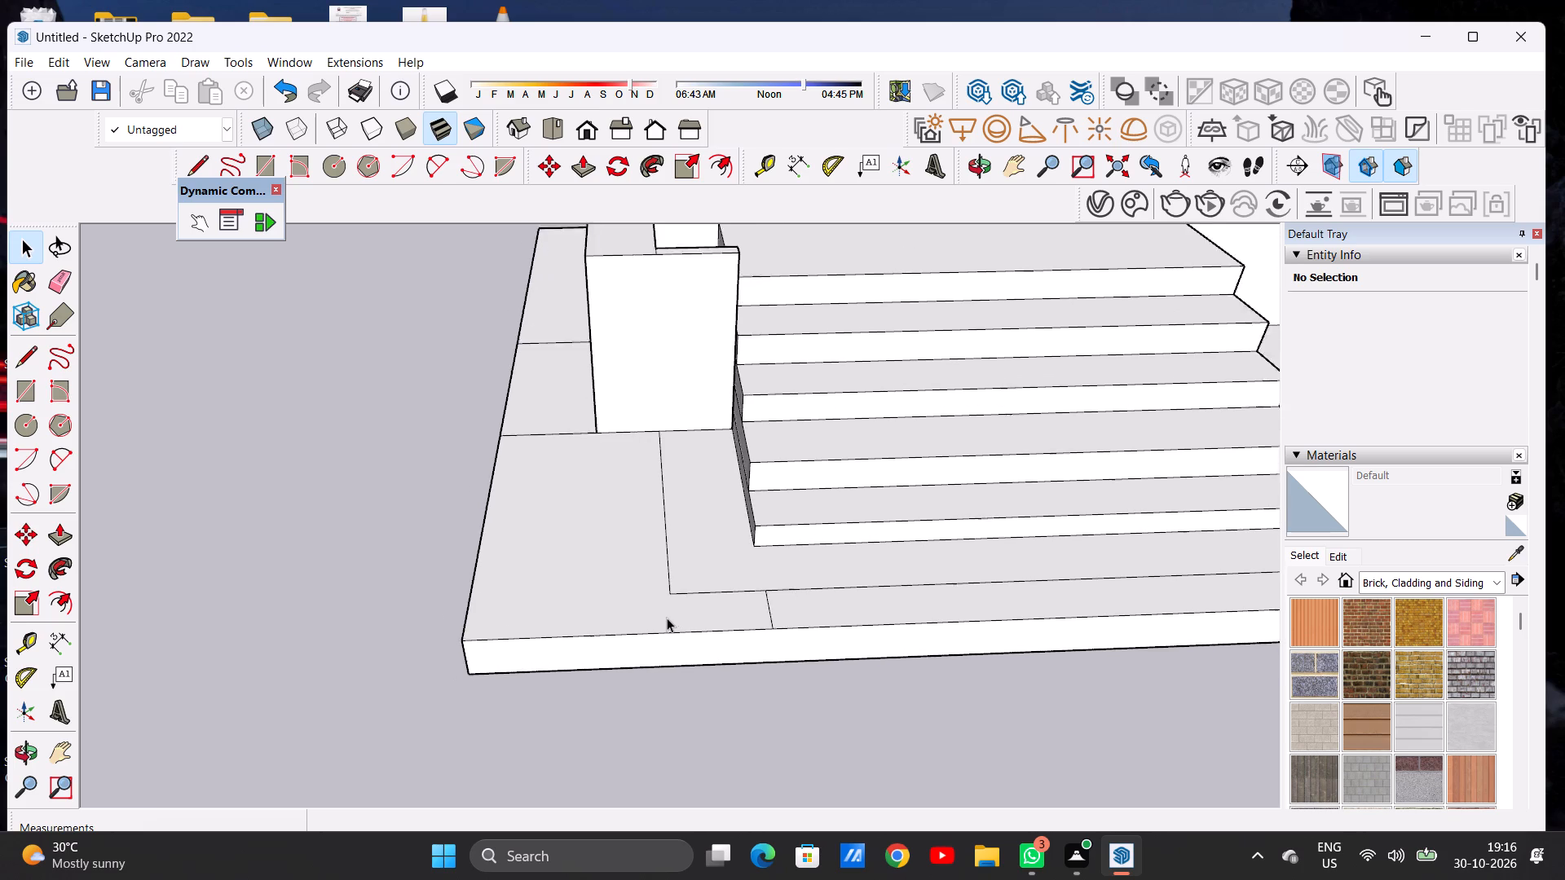
pyautogui.scroll(-7, 667, 618)
pyautogui.scroll(6, 667, 618)
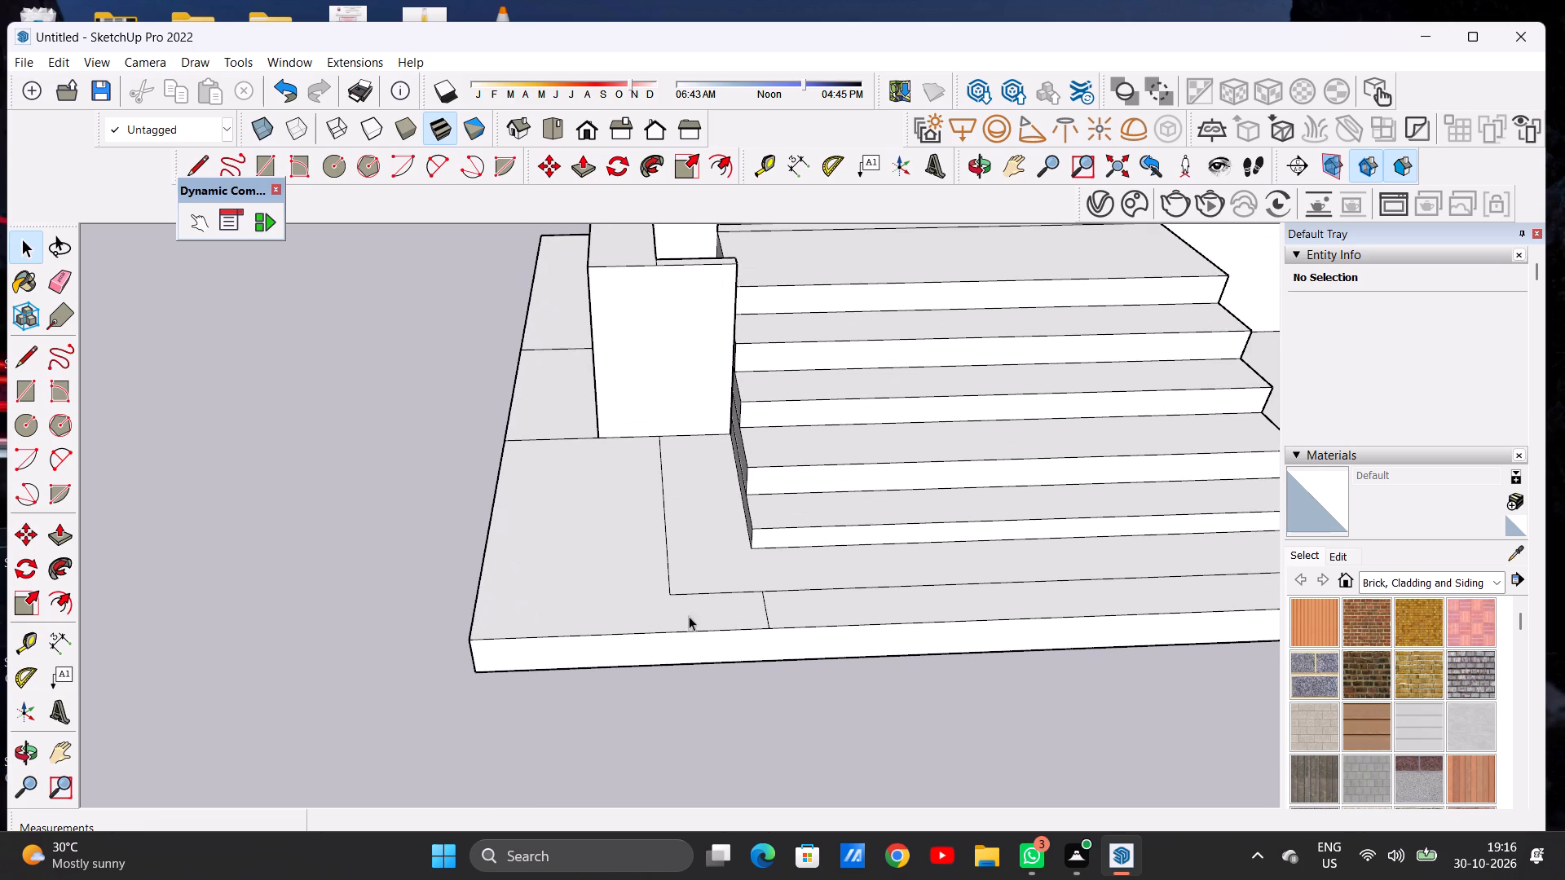
pyautogui.scroll(-7, 667, 616)
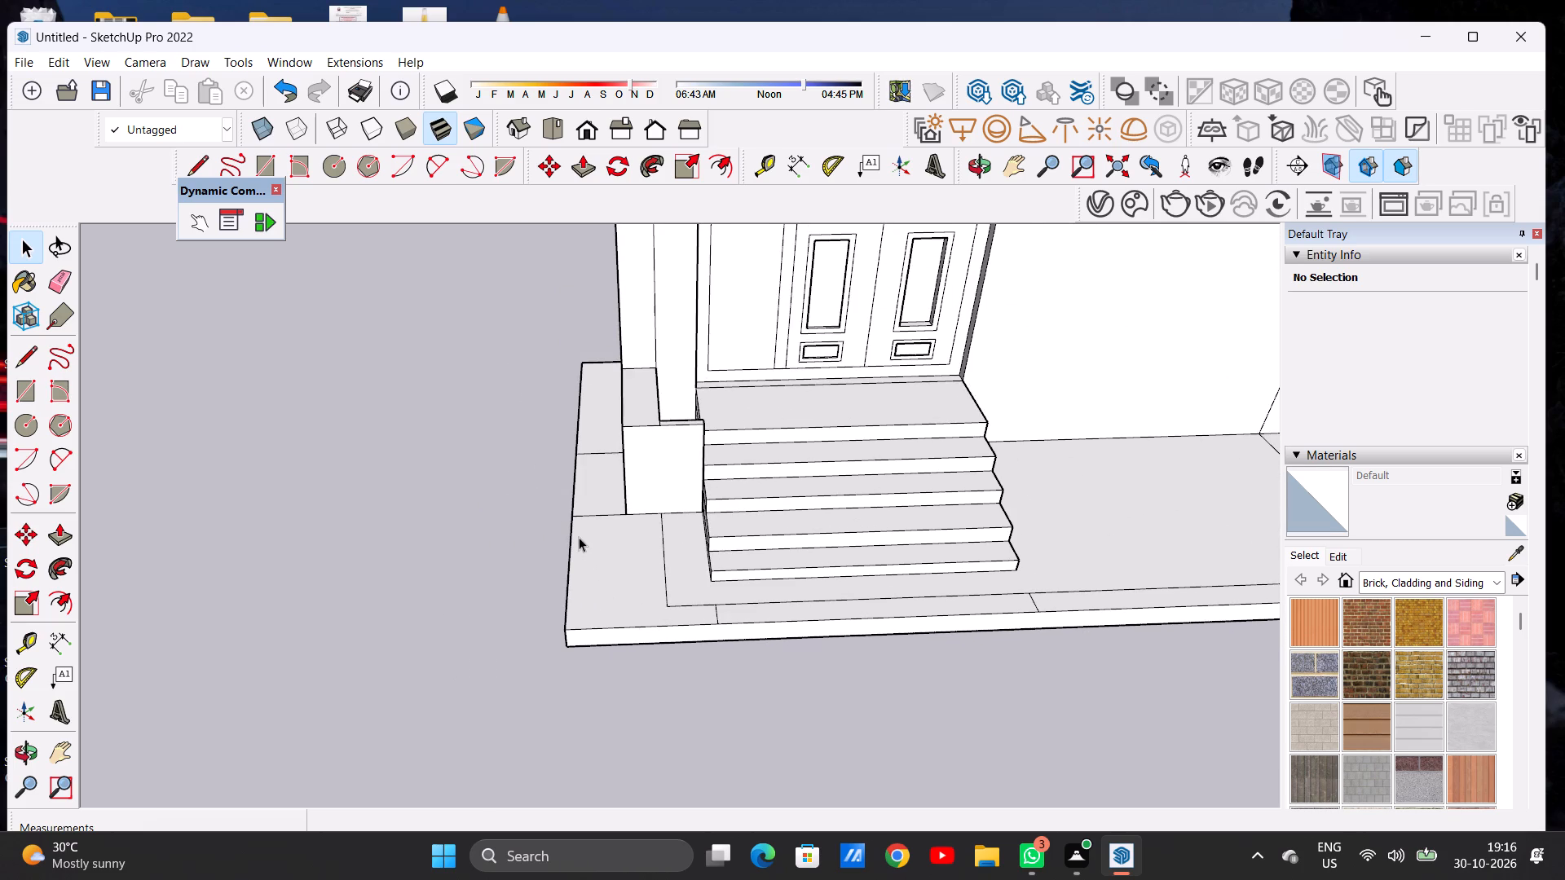
pyautogui.scroll(3, 580, 526)
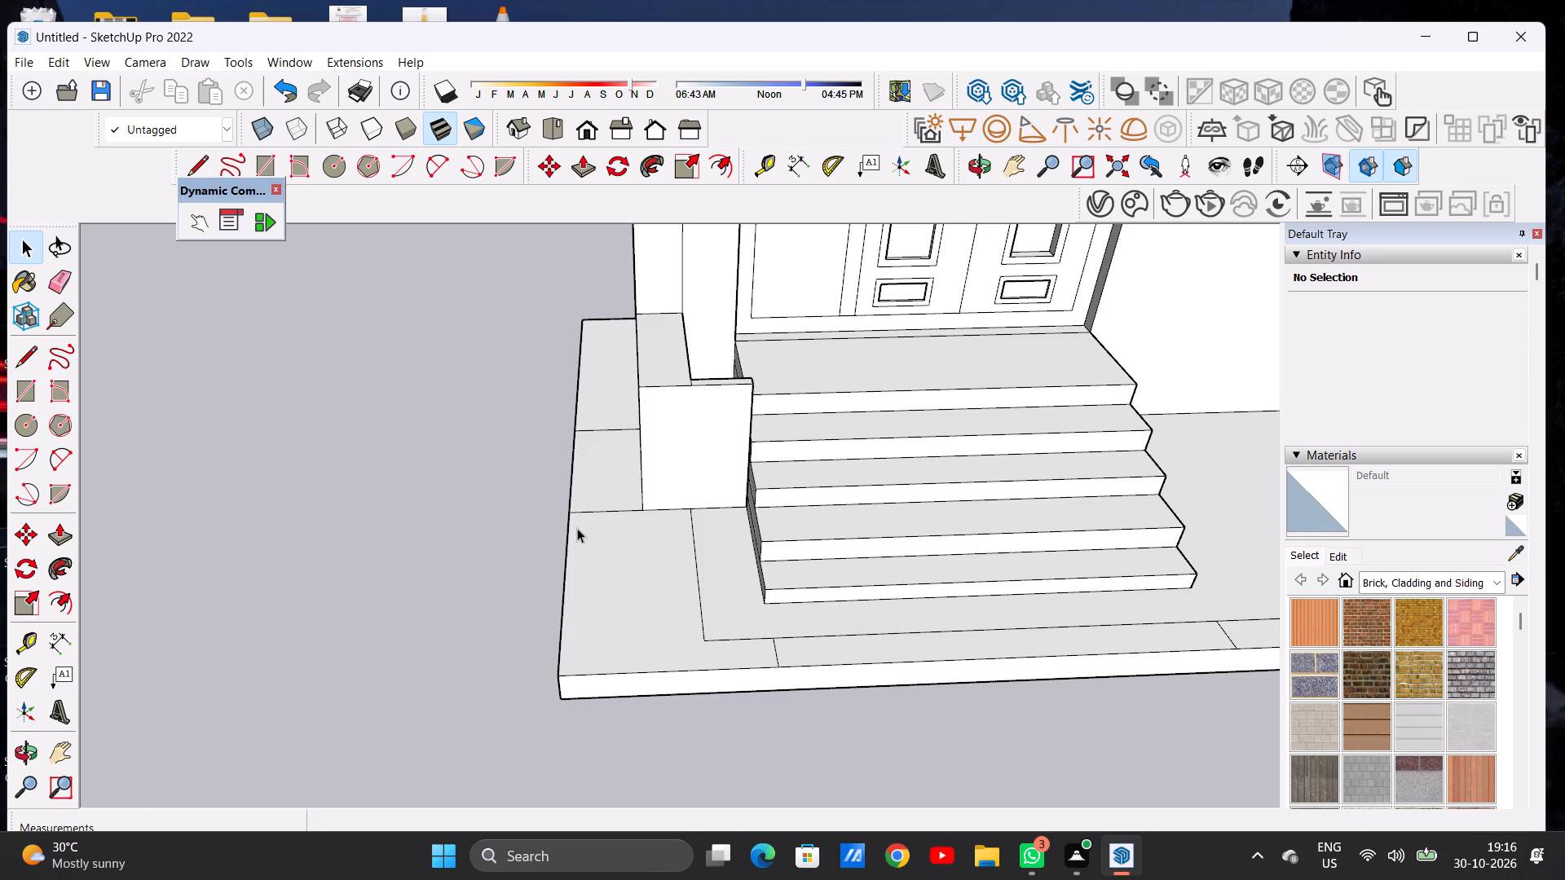
# Draw a line about 33' 1" long on the widened slab, parallel to its outer side edge, from the back edge toward the front corner.
pyautogui.press('l')
pyautogui.scroll(-5, 660, 522)
pyautogui.moveTo(633, 526); pyautogui.dragTo(933, 522, button='middle')
pyautogui.scroll(10, 489, 470)
pyautogui.scroll(-2, 477, 426)
pyautogui.scroll(3, 477, 426)
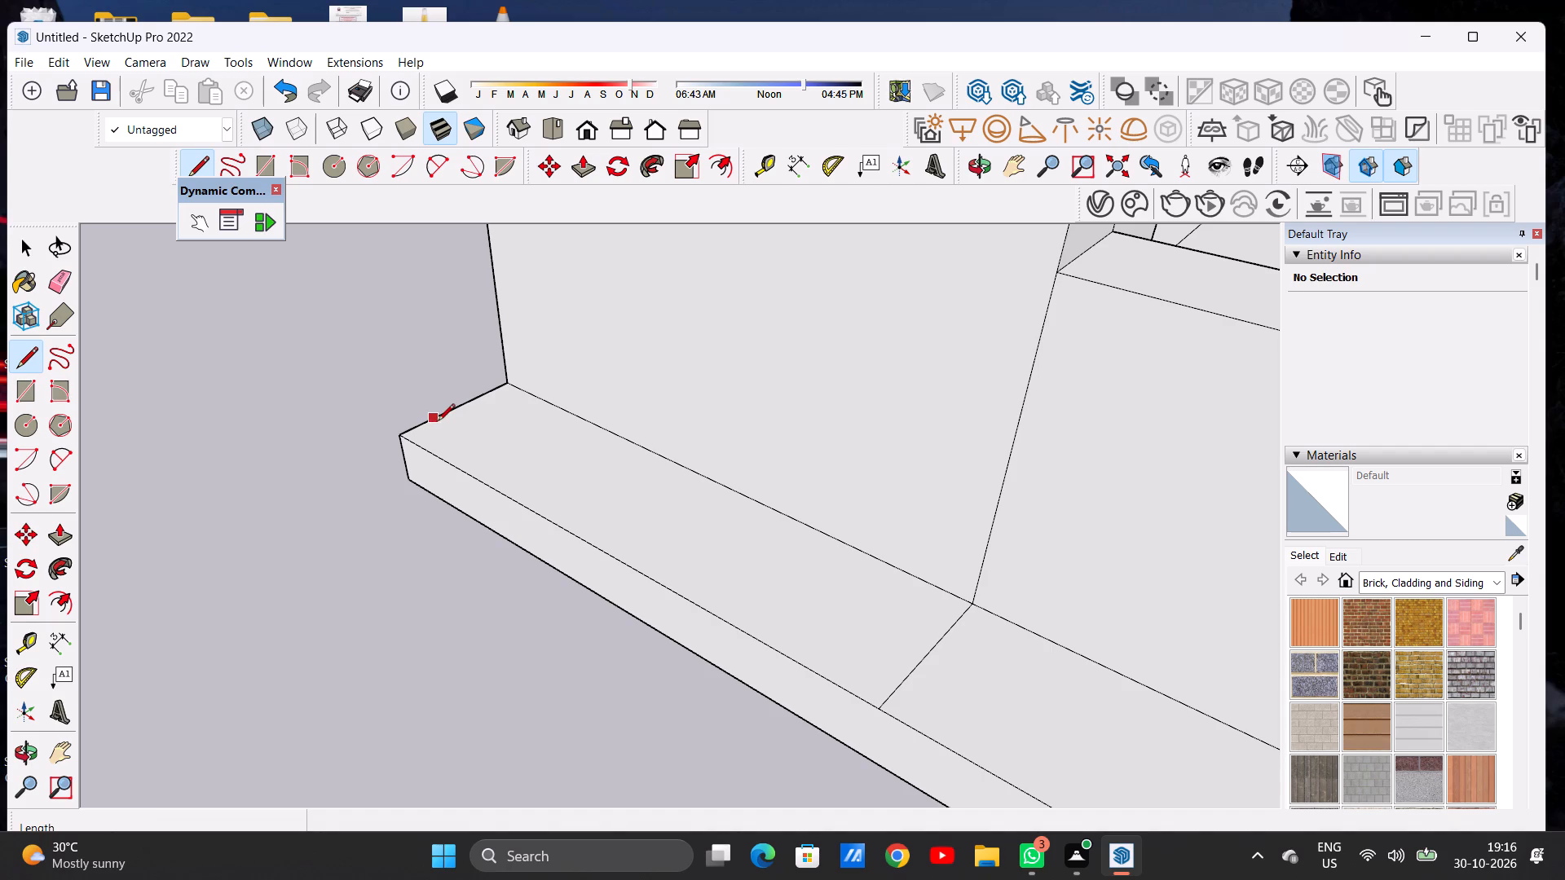
pyautogui.click(438, 422)
pyautogui.scroll(-16, 580, 516)
pyautogui.scroll(1, 583, 508)
pyautogui.scroll(-2, 588, 508)
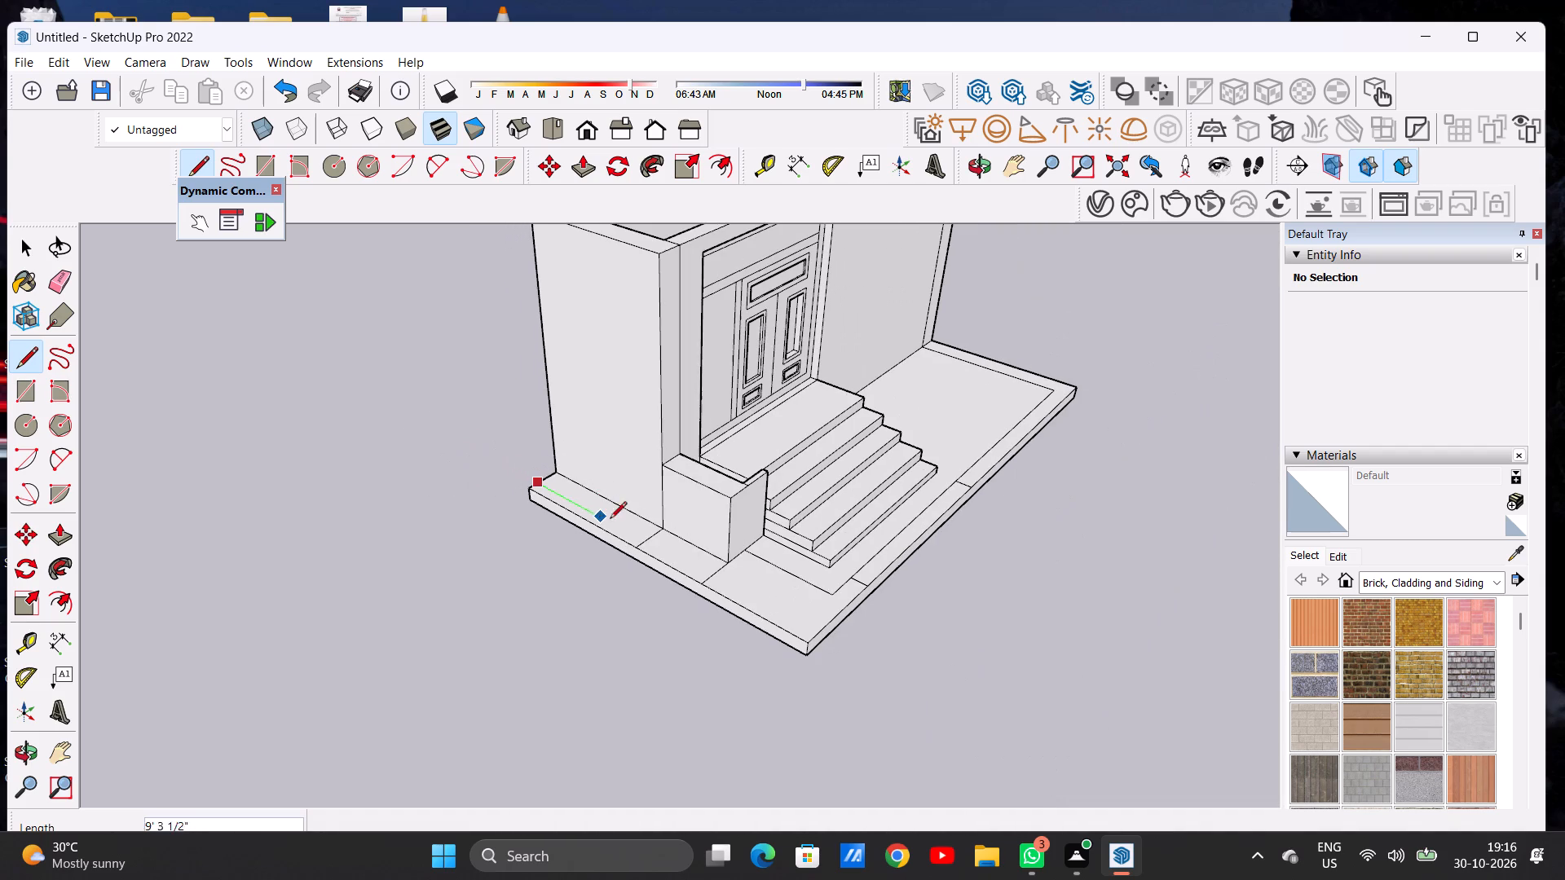
pyautogui.scroll(15, 816, 638)
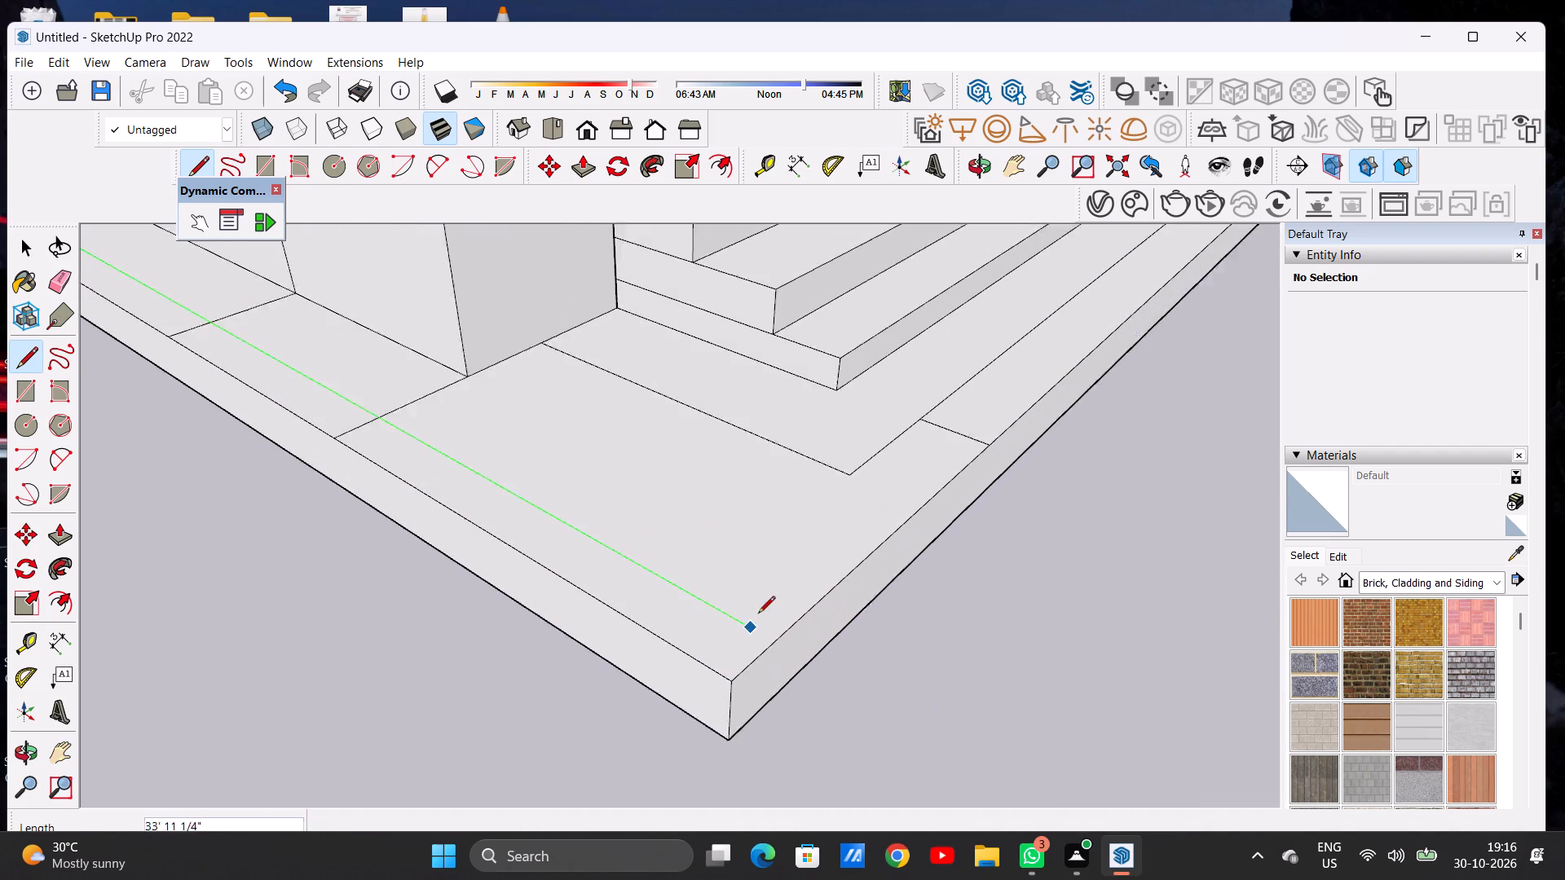
pyautogui.scroll(8, 758, 614)
pyautogui.scroll(-10, 651, 639)
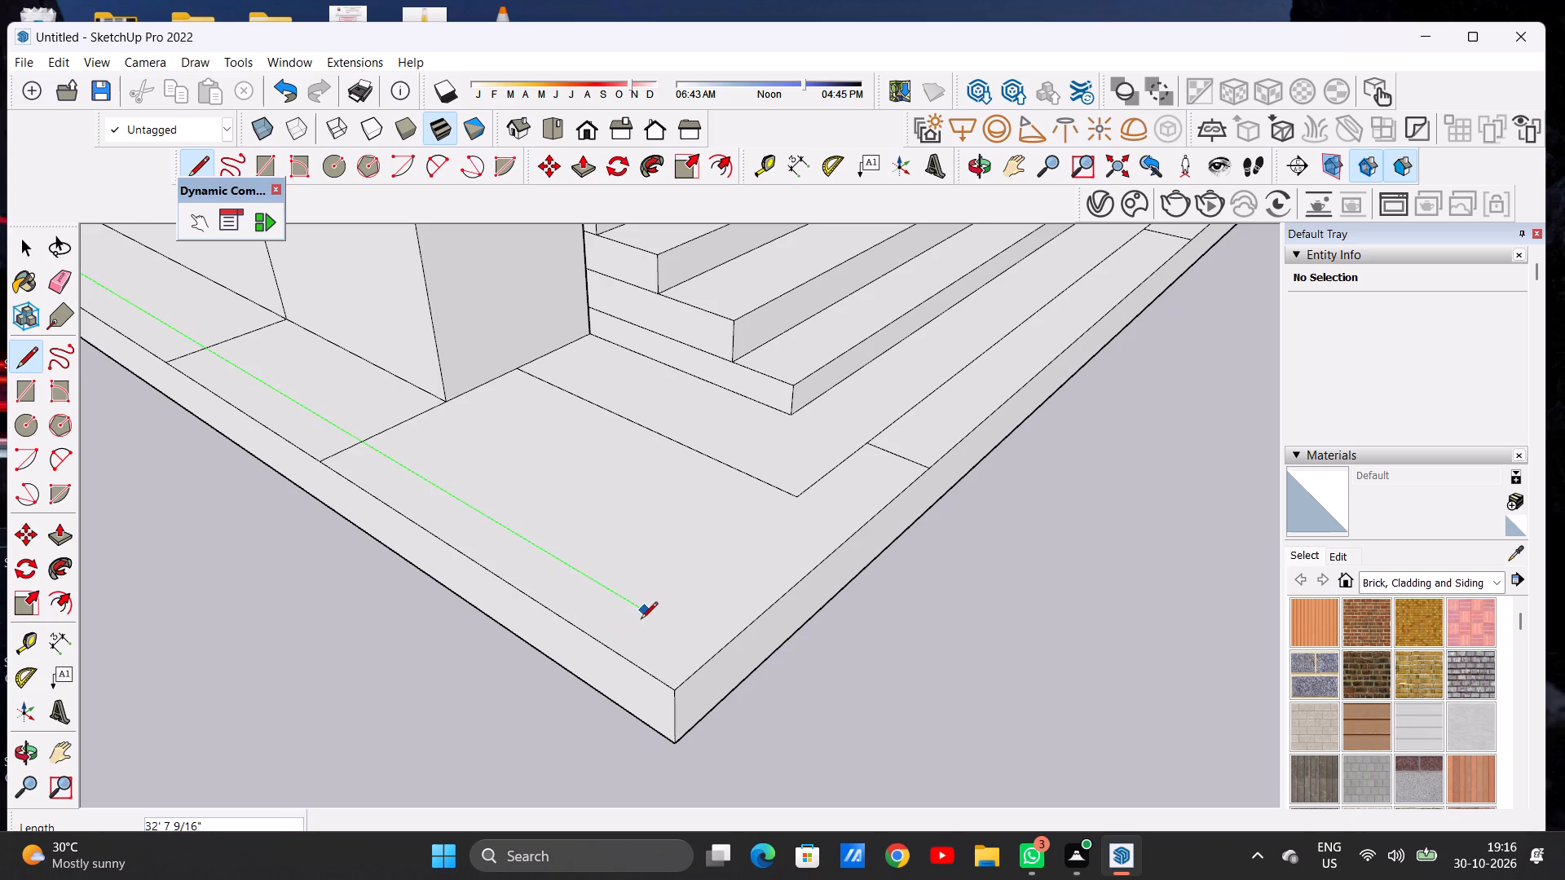
pyautogui.scroll(9, 641, 620)
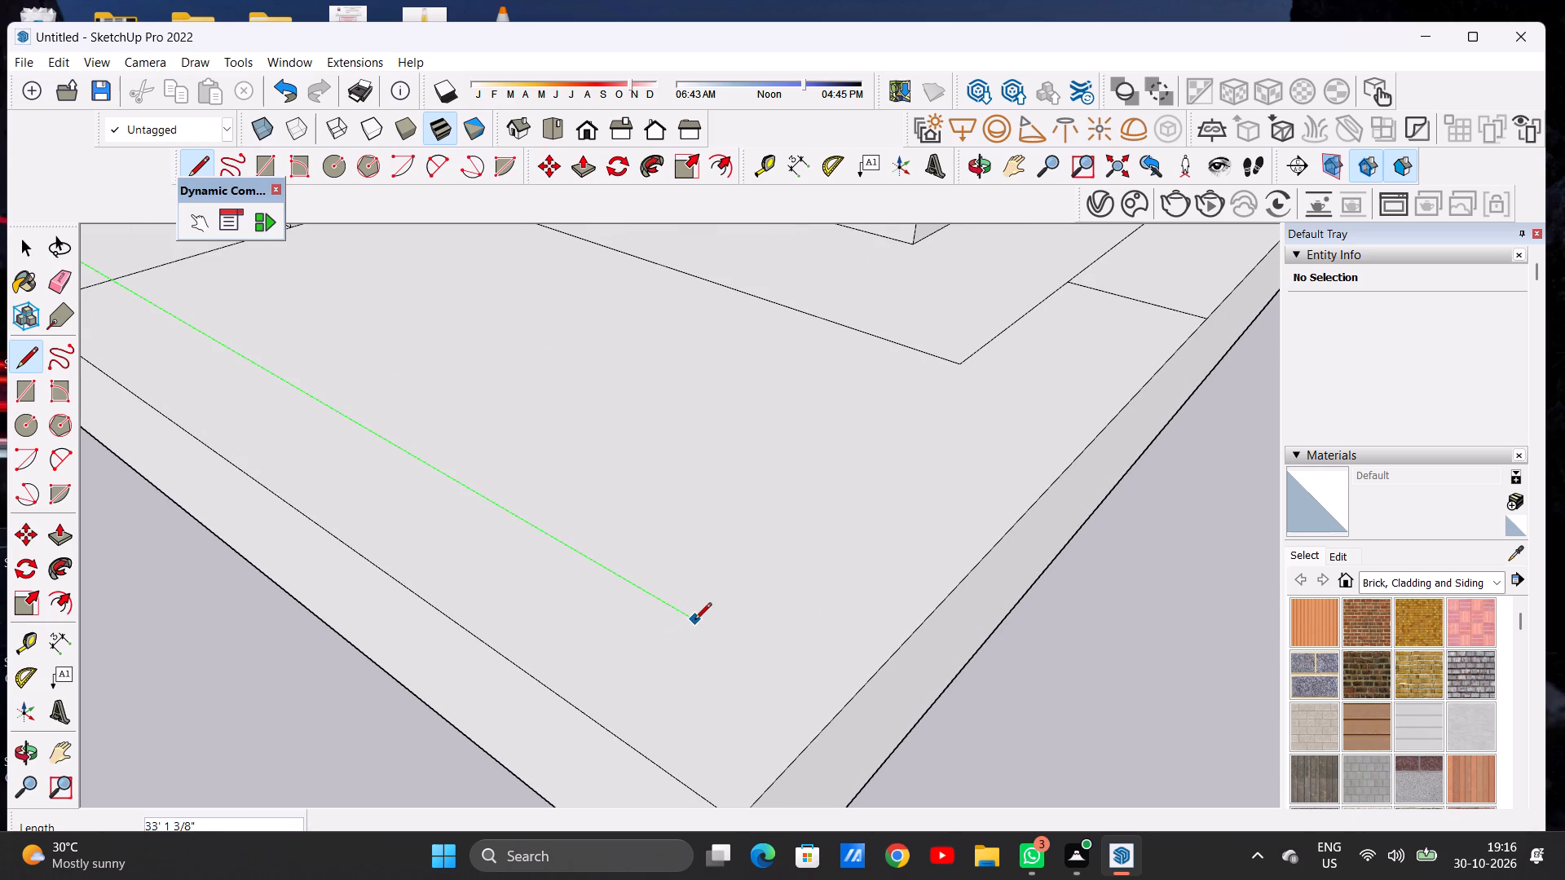
pyautogui.click(694, 621)
pyautogui.press('space')
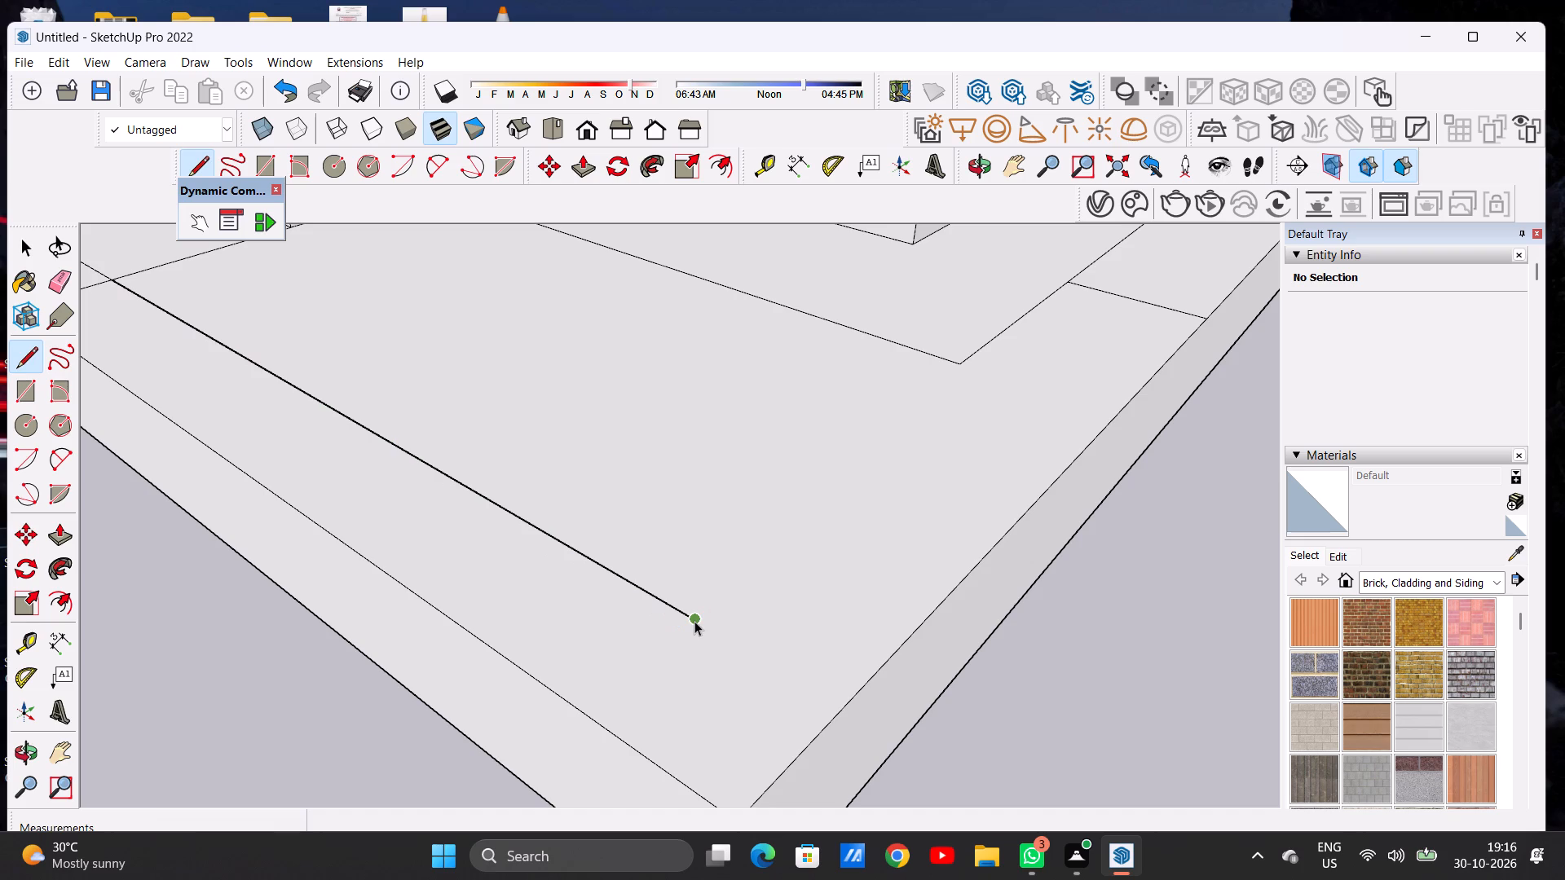
# Extend the front border's inner line from its old corner to the new side line and trim the overshooting end.
pyautogui.press('l')
pyautogui.click(959, 362)
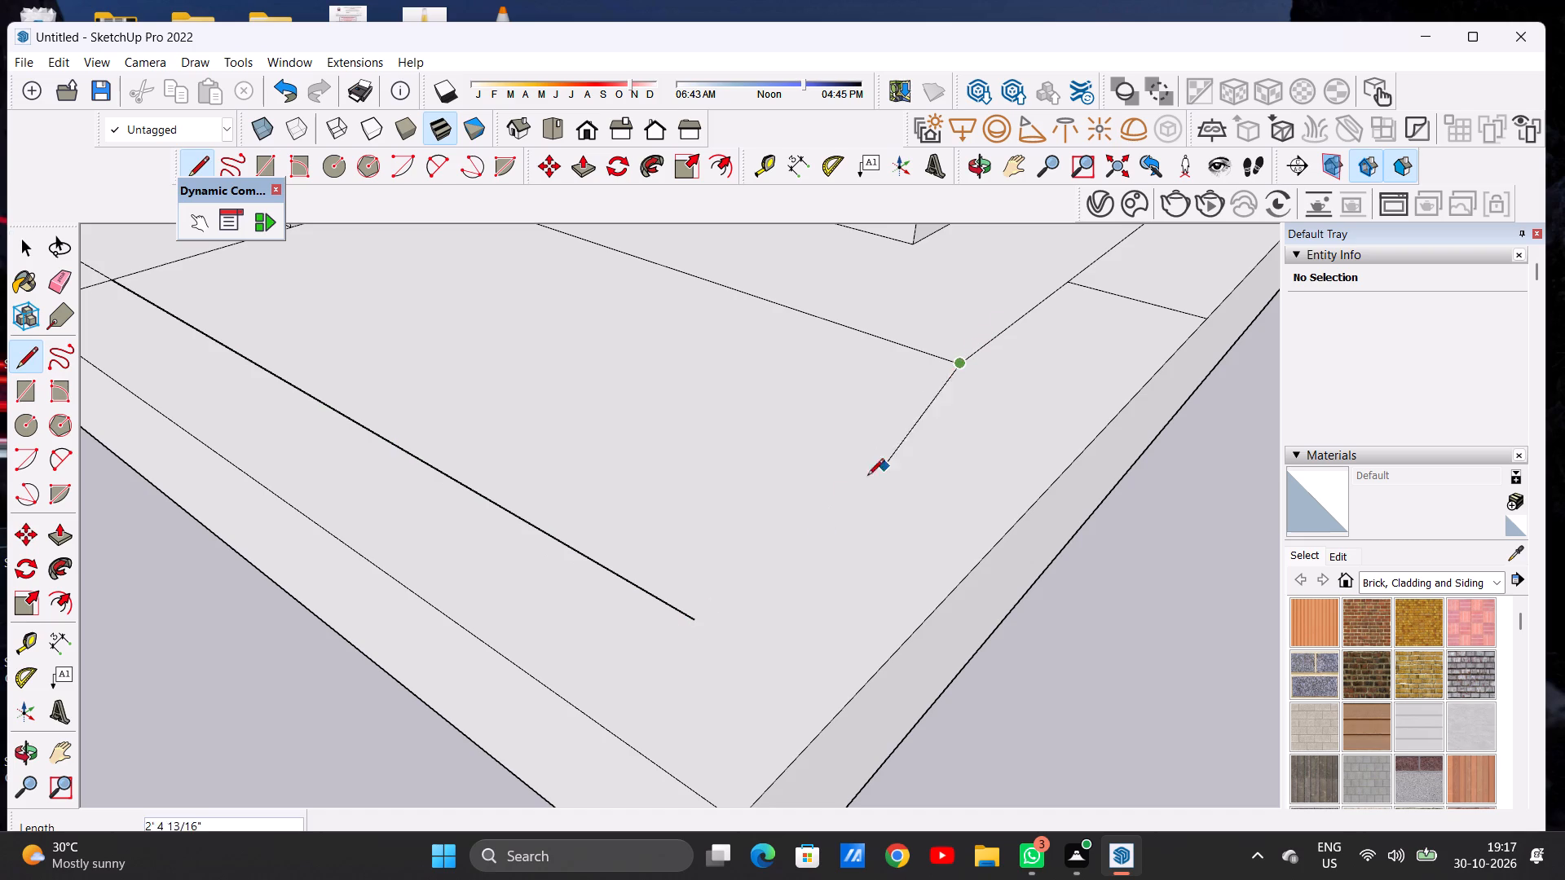
pyautogui.click(665, 595)
pyautogui.press('space')
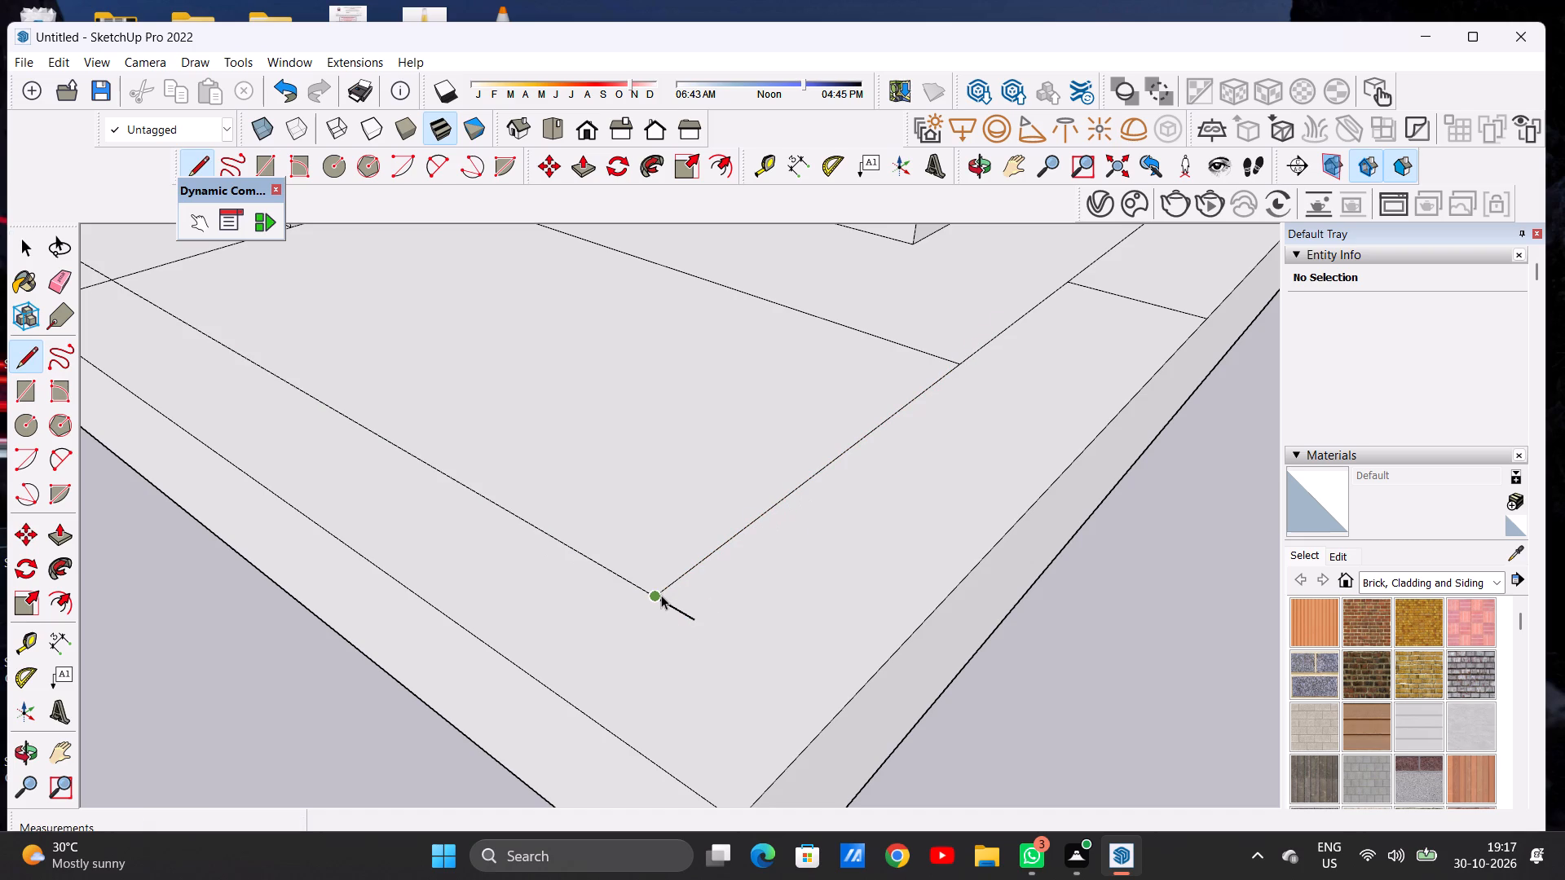
pyautogui.write('E')
pyautogui.moveTo(684, 593); pyautogui.dragTo(670, 623)
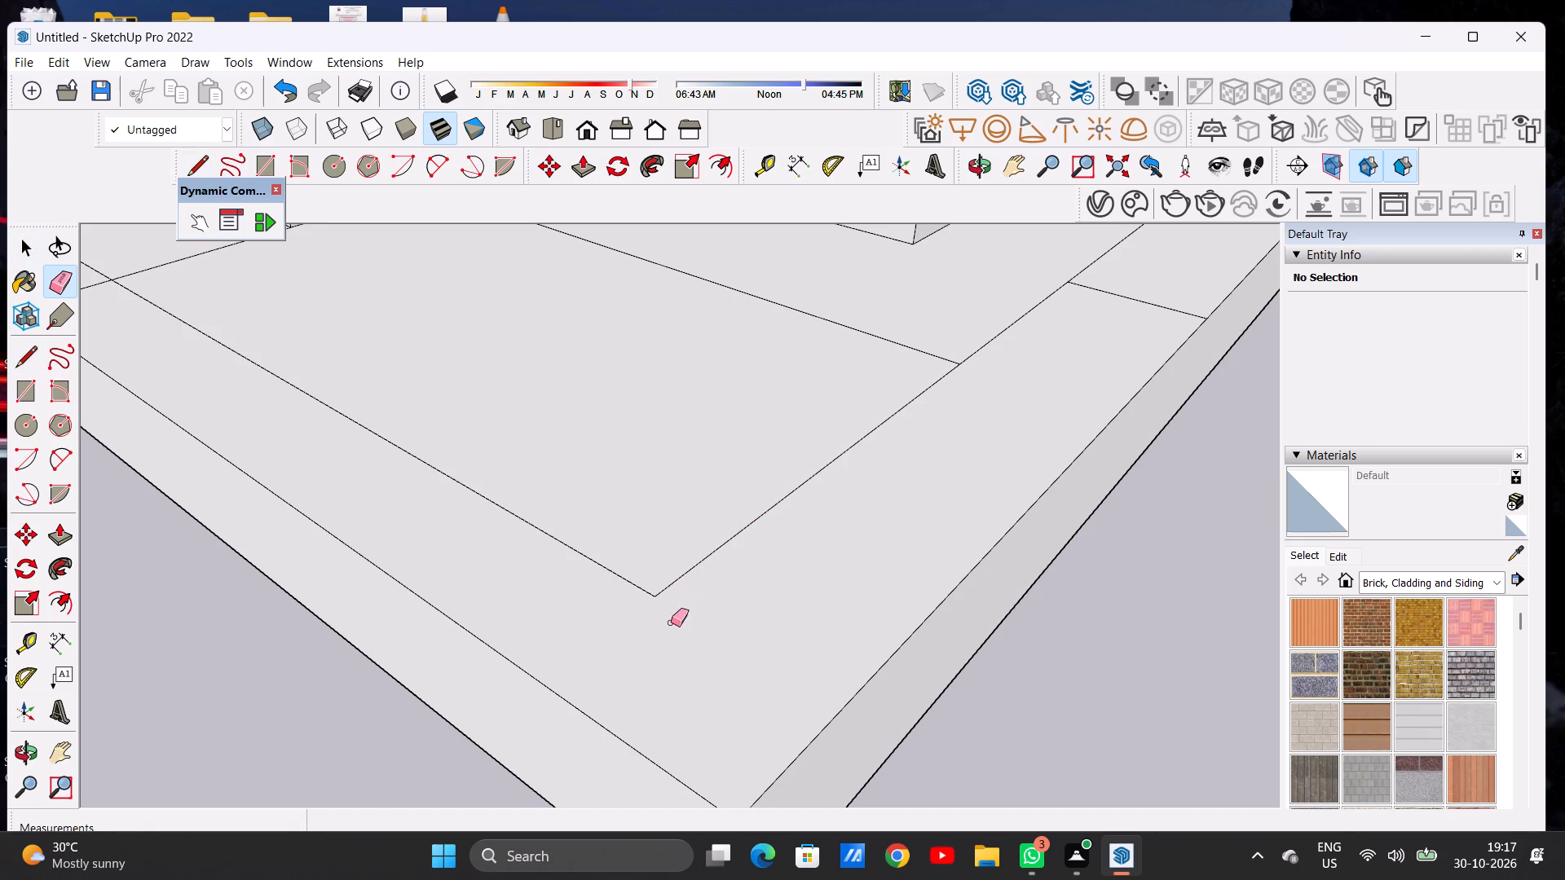
pyautogui.press('space')
# Erase the old inner border line between the low wall's base and the front border strip.
pyautogui.scroll(-16, 785, 584)
pyautogui.moveTo(842, 537); pyautogui.dragTo(522, 533, button='middle')
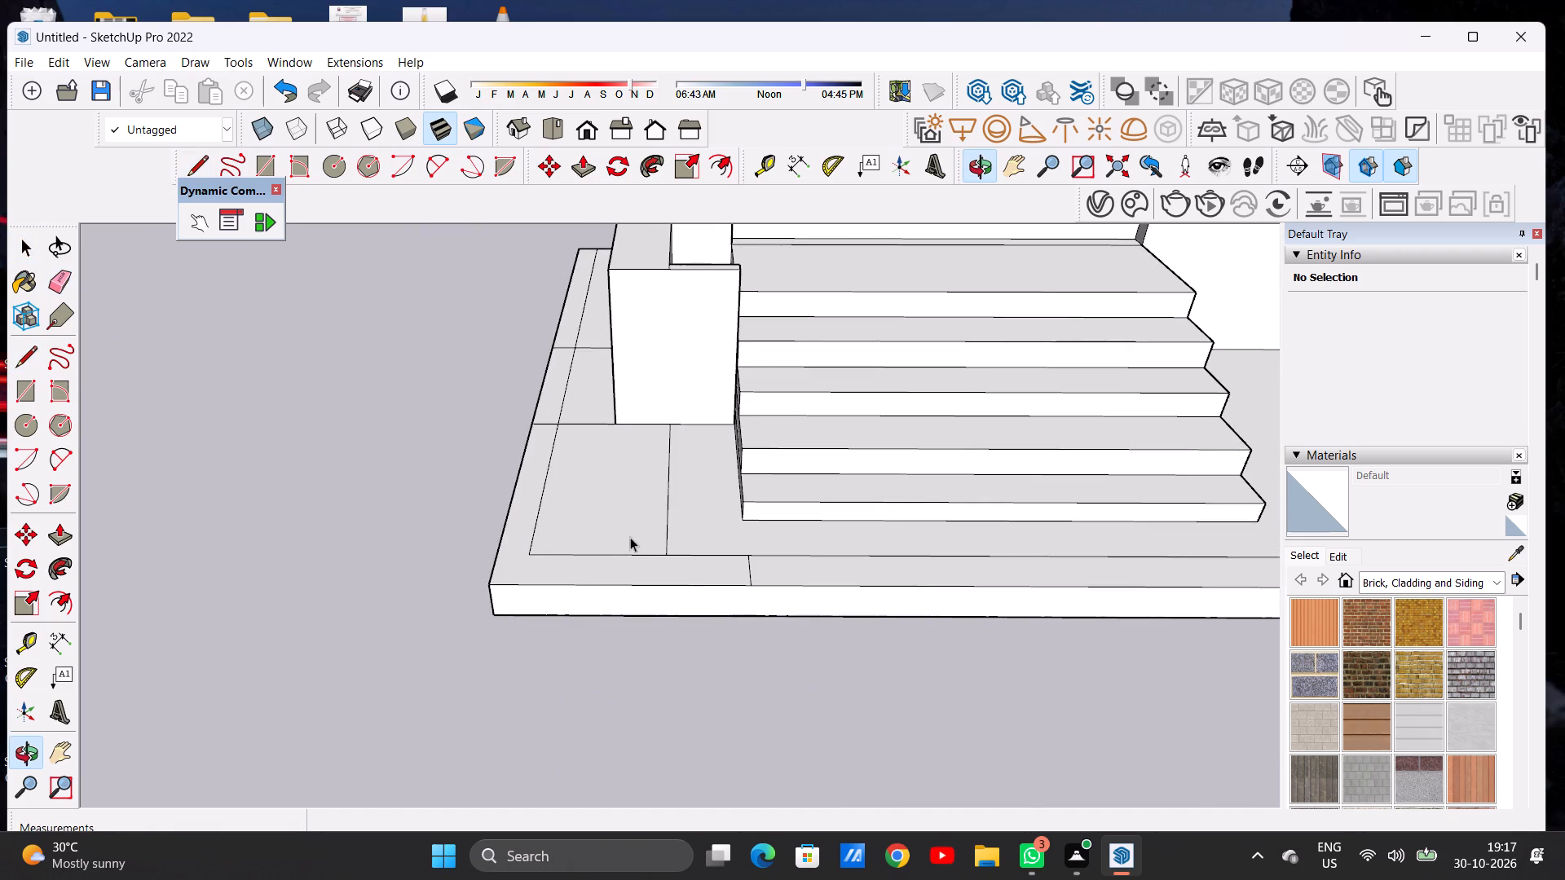
pyautogui.scroll(7, 649, 512)
pyautogui.press('e')
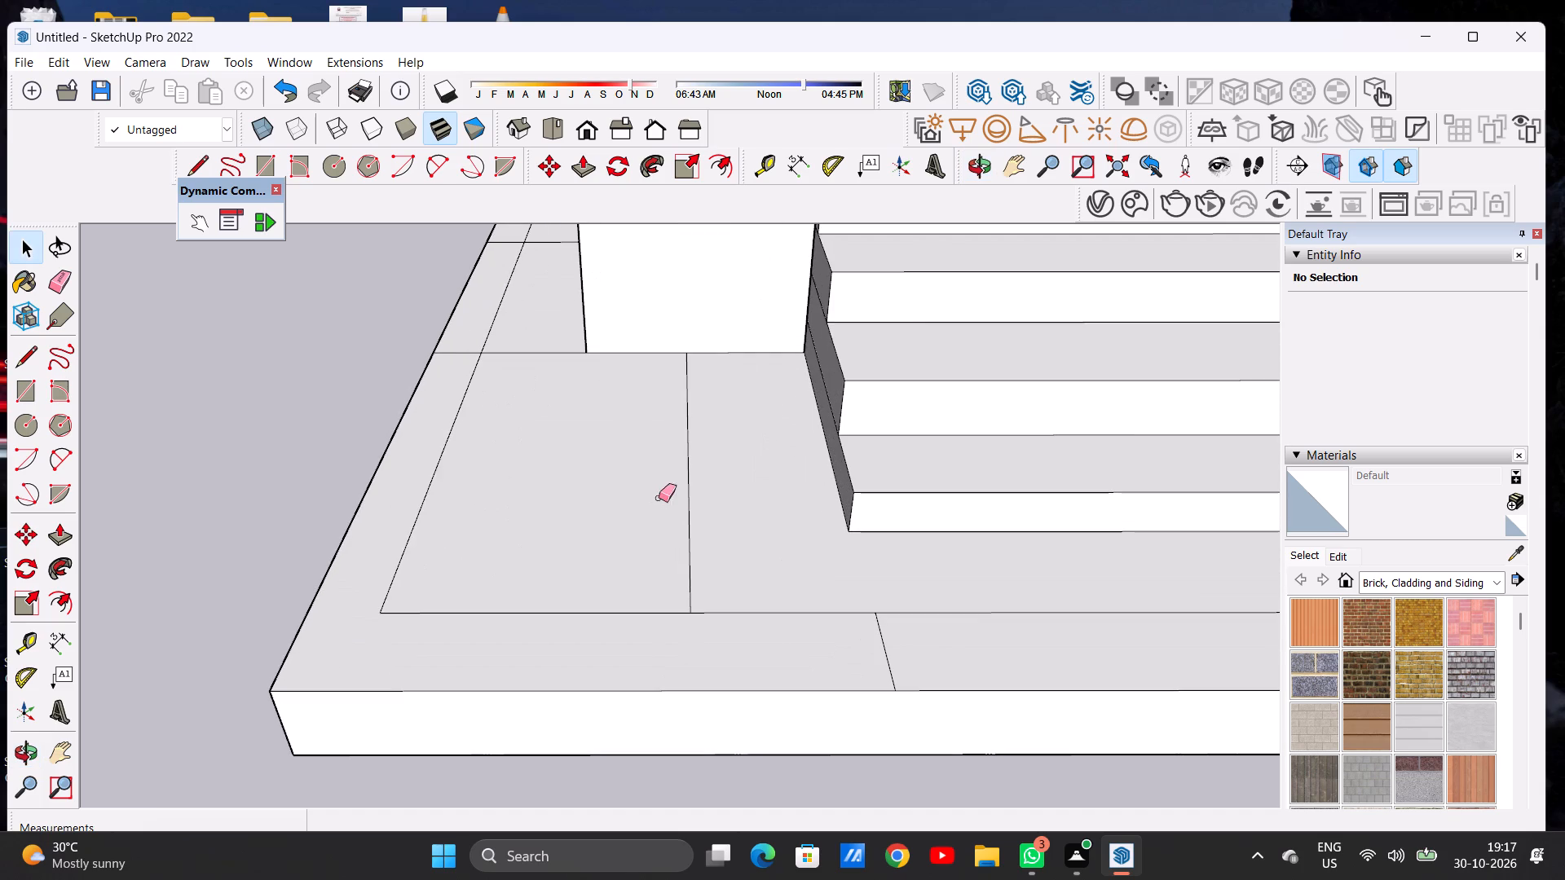
pyautogui.moveTo(691, 492); pyautogui.dragTo(678, 499)
pyautogui.scroll(-11, 719, 499)
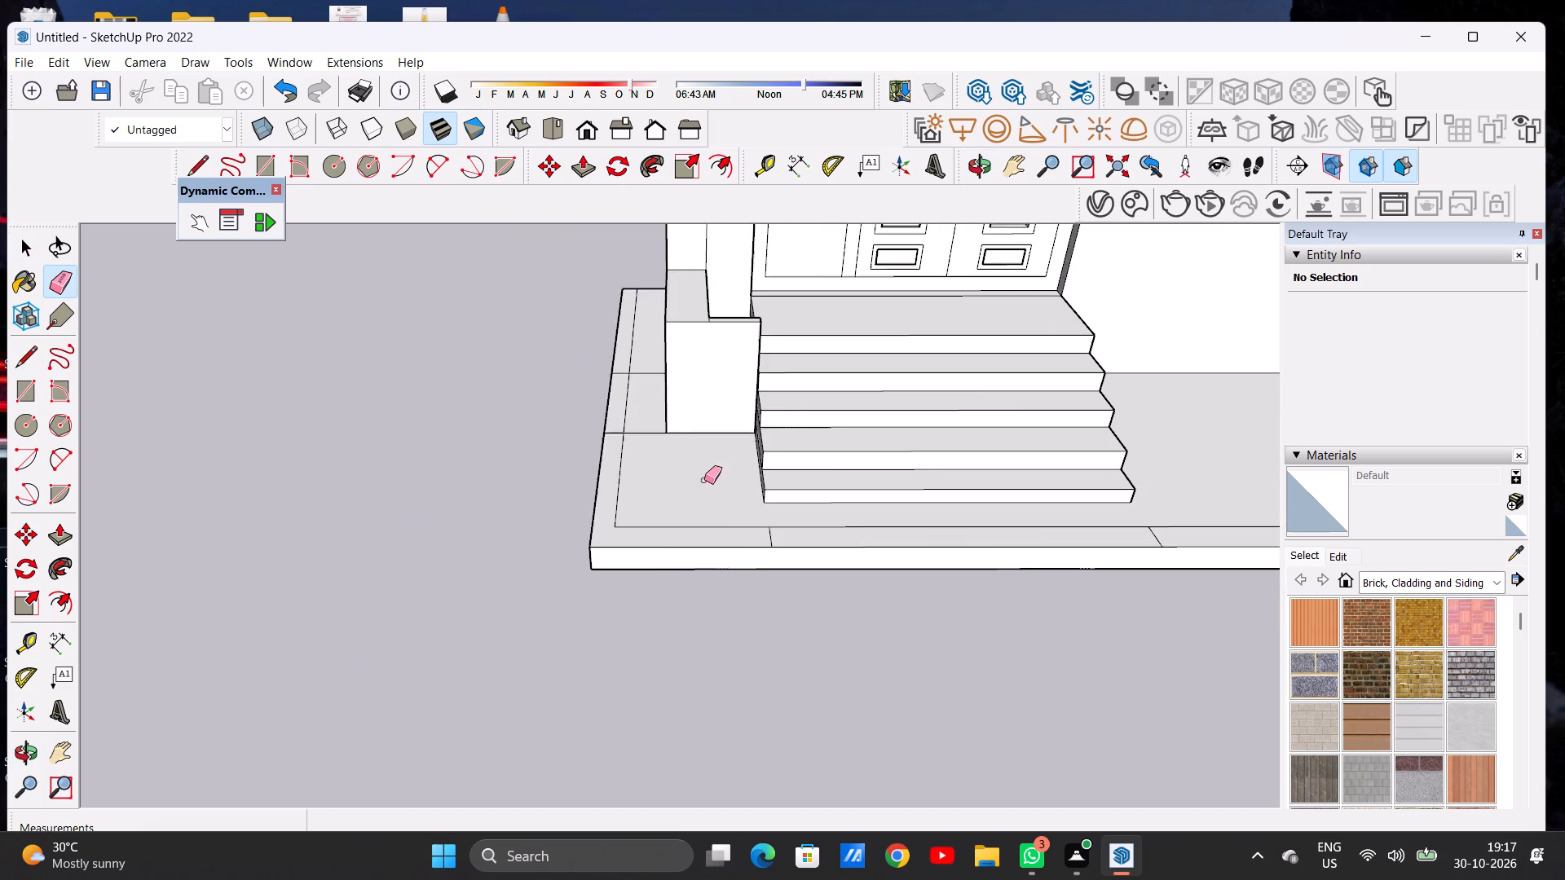
# Erase the leftover cross lines between the low wall and the slab's outer side edge, including their pieces within the border strip.
pyautogui.scroll(-1, 704, 480)
pyautogui.moveTo(642, 476); pyautogui.dragTo(680, 562, button='middle')
pyautogui.scroll(7, 632, 425)
pyautogui.moveTo(631, 433); pyautogui.dragTo(641, 457)
pyautogui.moveTo(626, 277); pyautogui.dragTo(629, 306)
pyautogui.moveTo(581, 287); pyautogui.dragTo(580, 311)
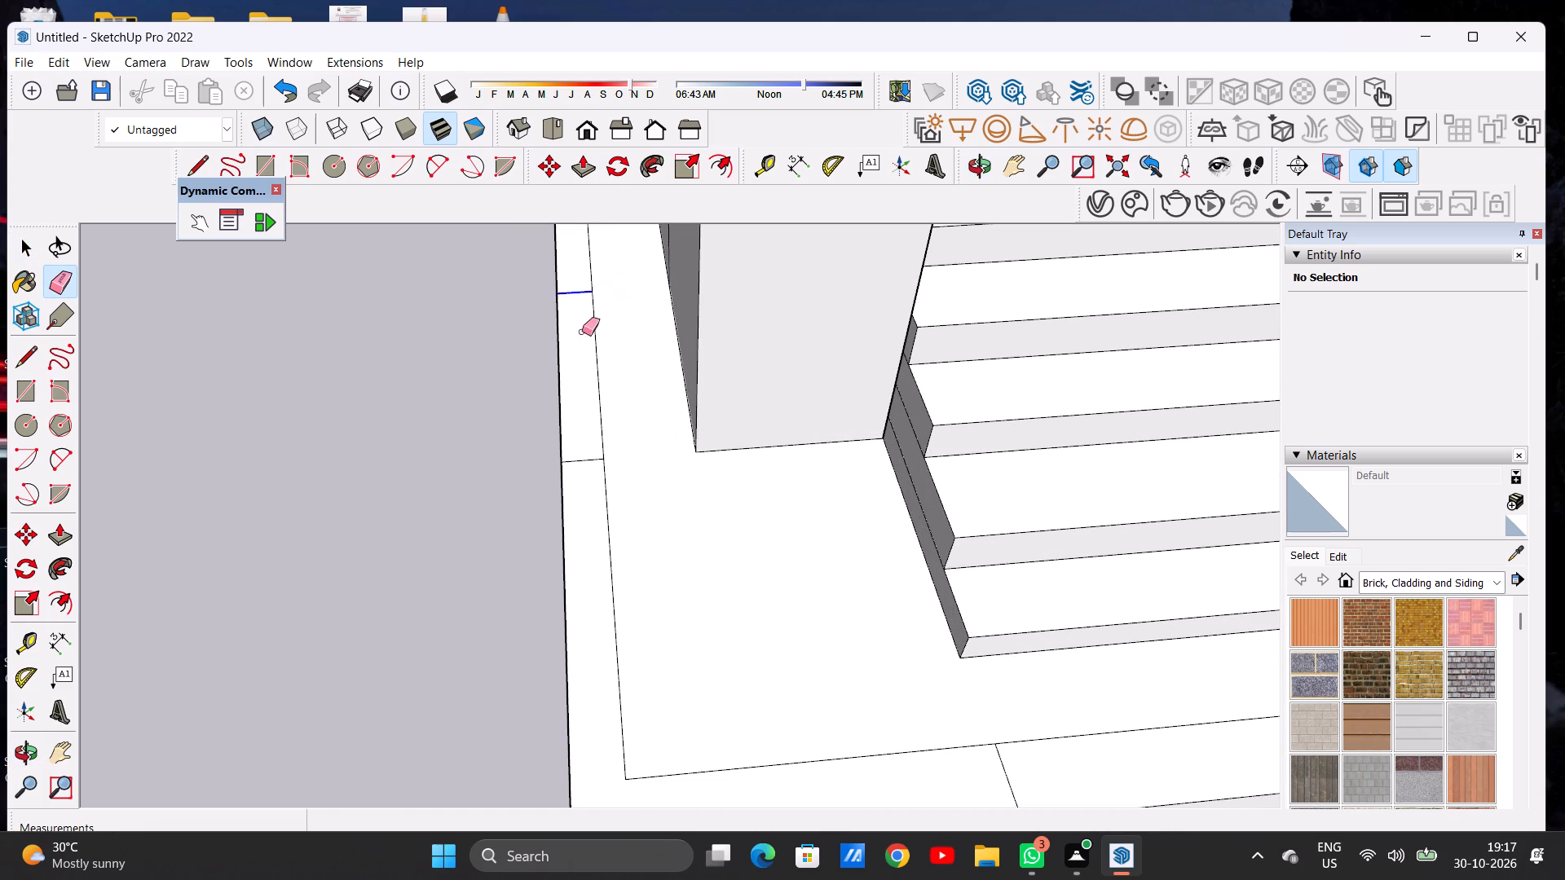
pyautogui.moveTo(575, 452); pyautogui.dragTo(579, 464)
pyautogui.scroll(-12, 590, 499)
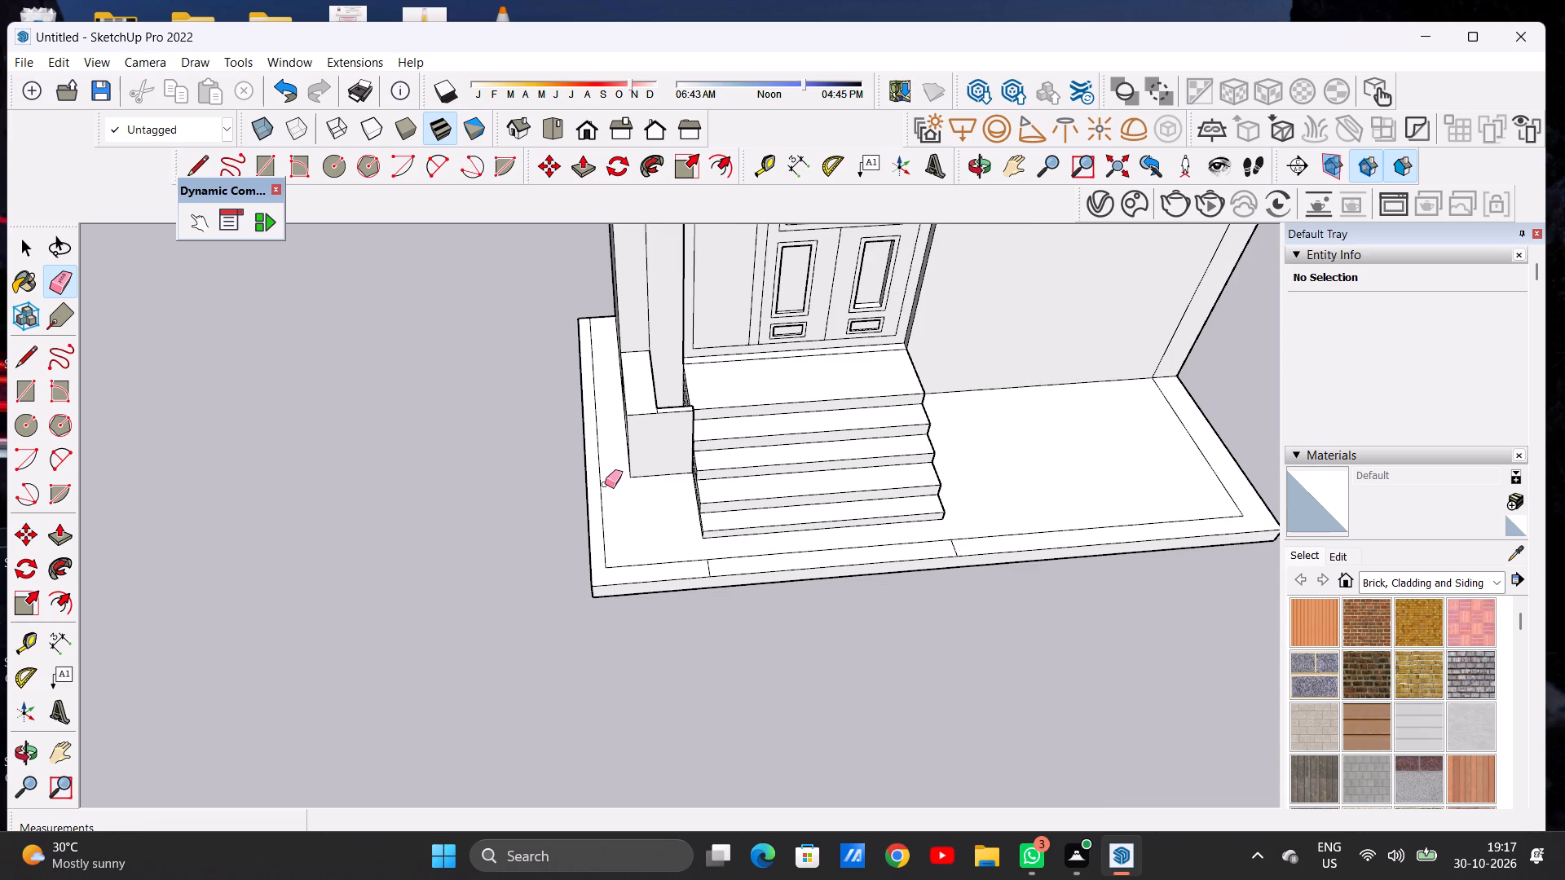
pyautogui.press('space')
# Examine the slab's new side border together with the steps and the building's front.
pyautogui.moveTo(644, 495); pyautogui.dragTo(648, 363, button='middle')
pyautogui.scroll(2, 646, 460)
pyautogui.scroll(-1, 646, 460)
pyautogui.scroll(4, 646, 460)
pyautogui.scroll(-7, 618, 488)
pyautogui.moveTo(650, 521); pyautogui.dragTo(643, 484, button='middle')
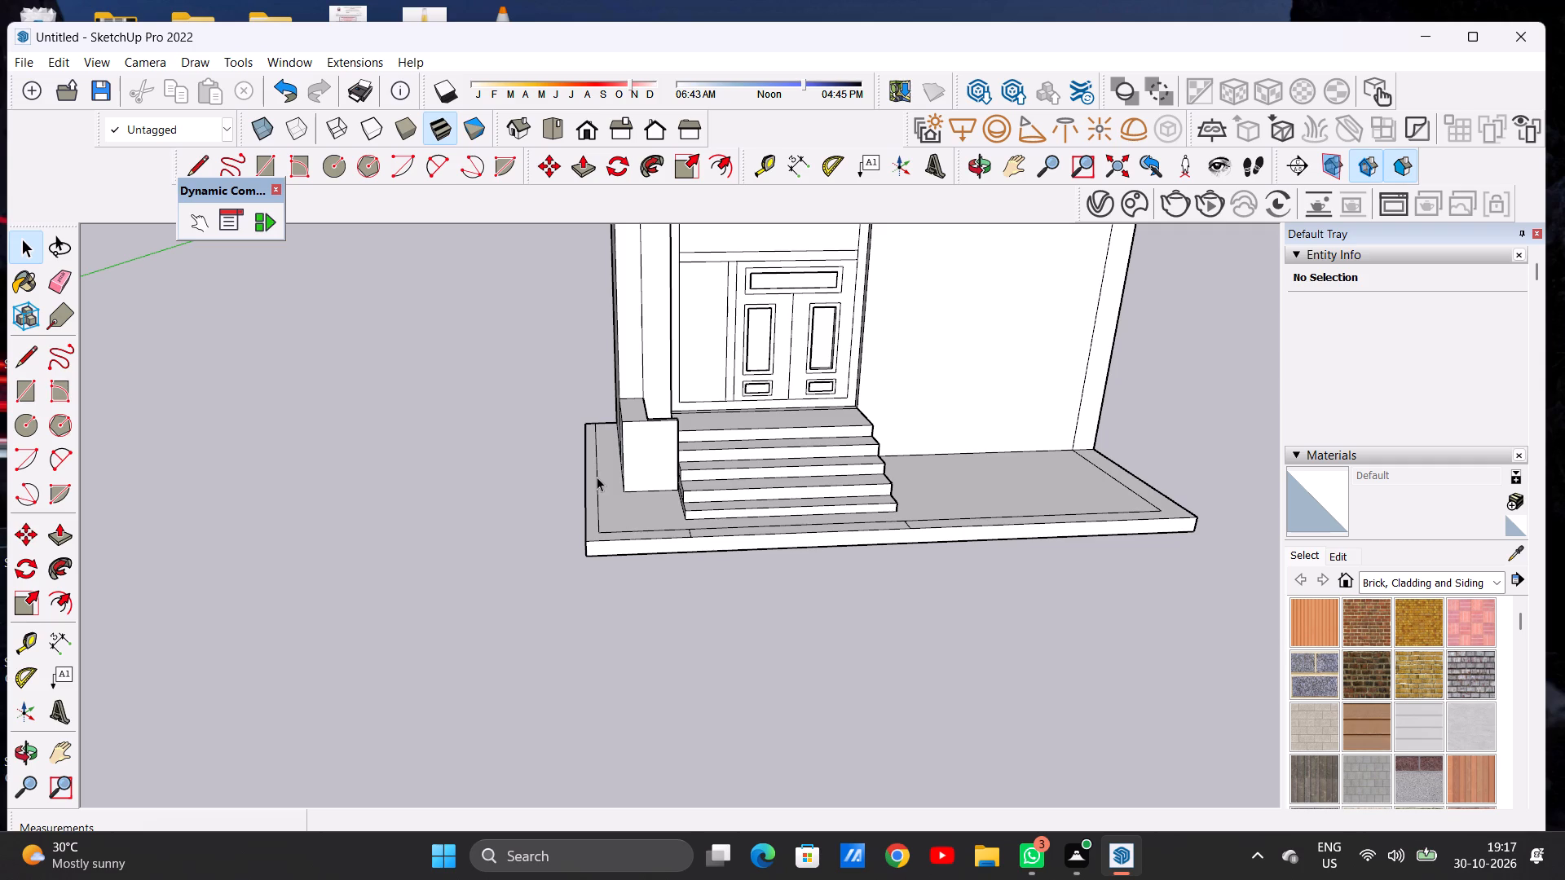
pyautogui.scroll(-7, 596, 477)
pyautogui.scroll(5, 803, 495)
pyautogui.moveTo(798, 489); pyautogui.dragTo(780, 403, button='middle')
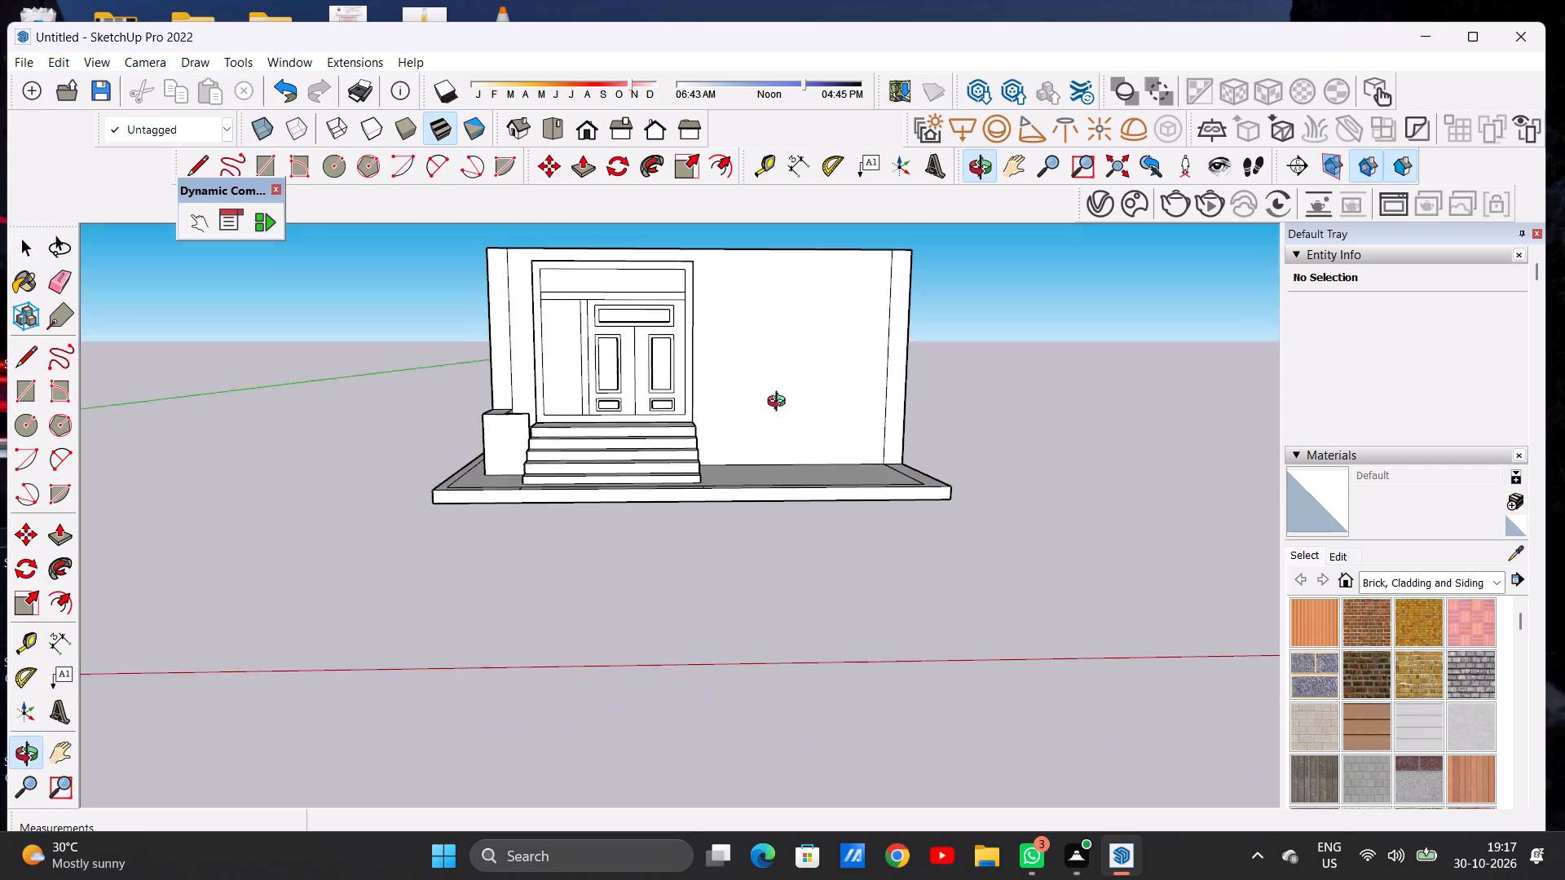
# Examine the slab's front border, its outer corner and the floor area beside the entrance steps.
pyautogui.moveTo(780, 403); pyautogui.dragTo(766, 430, button='middle')
pyautogui.scroll(-5, 540, 534)
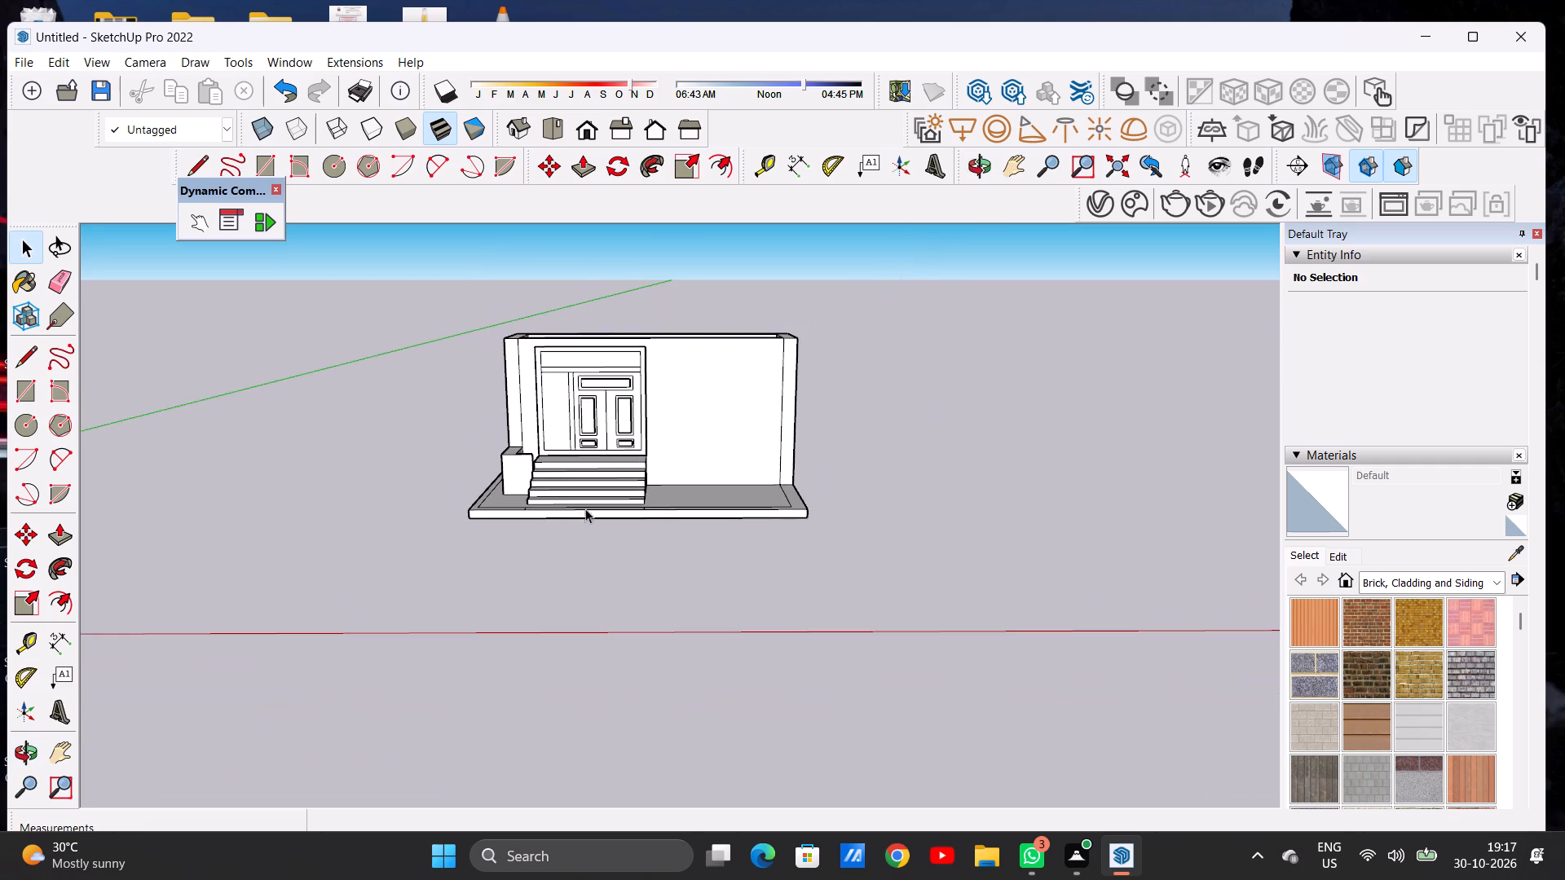
pyautogui.scroll(10, 585, 508)
pyautogui.moveTo(724, 475); pyautogui.dragTo(732, 599, button='middle')
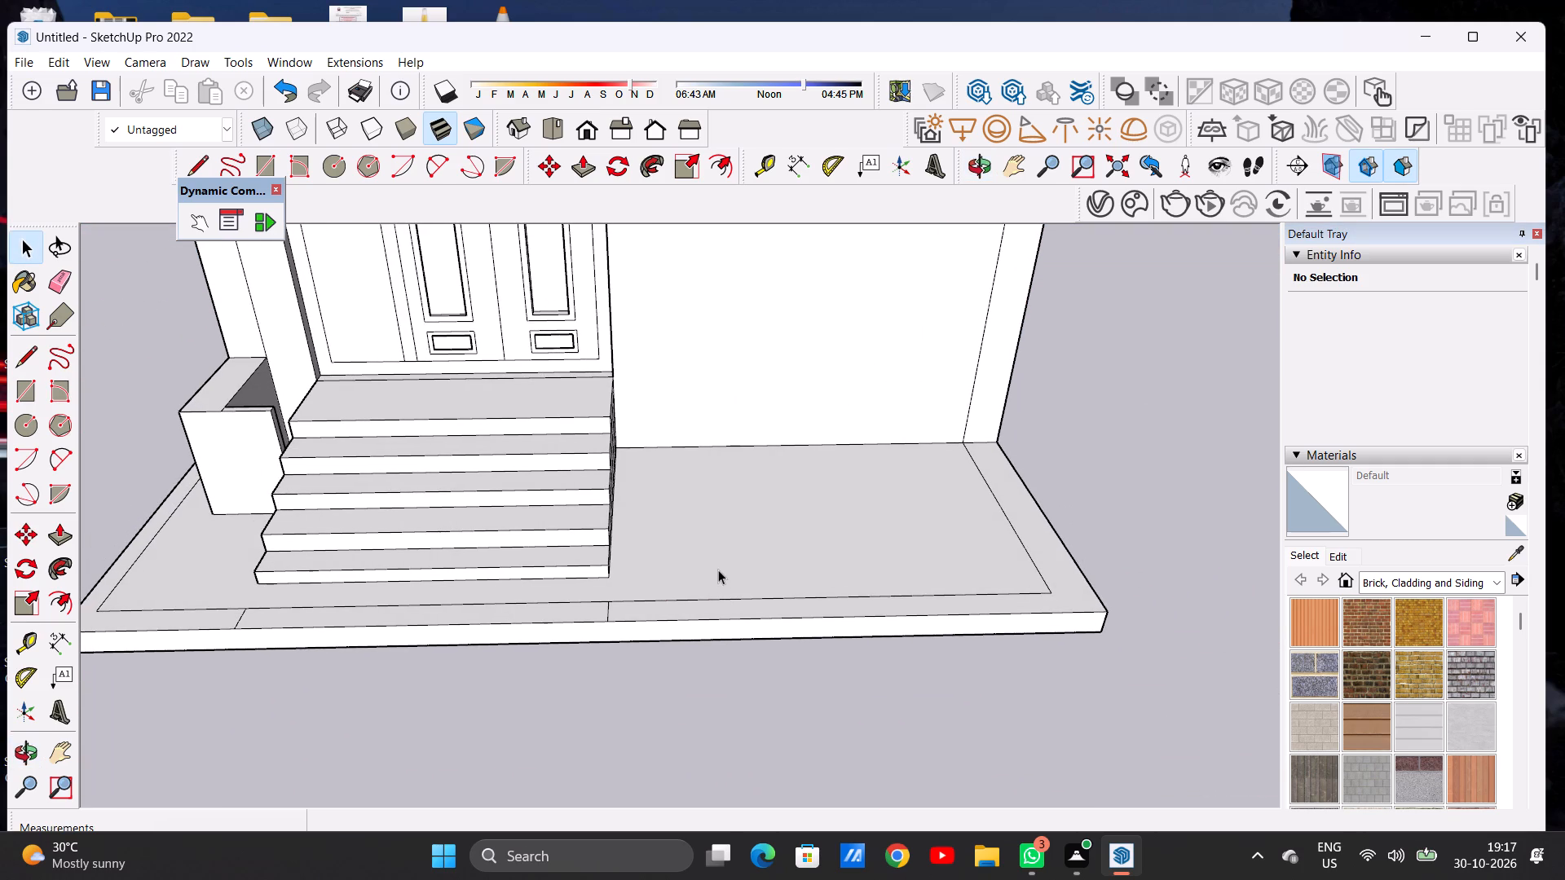
pyautogui.scroll(-8, 660, 548)
pyautogui.scroll(2, 784, 559)
pyautogui.scroll(-1, 783, 562)
pyautogui.scroll(5, 783, 563)
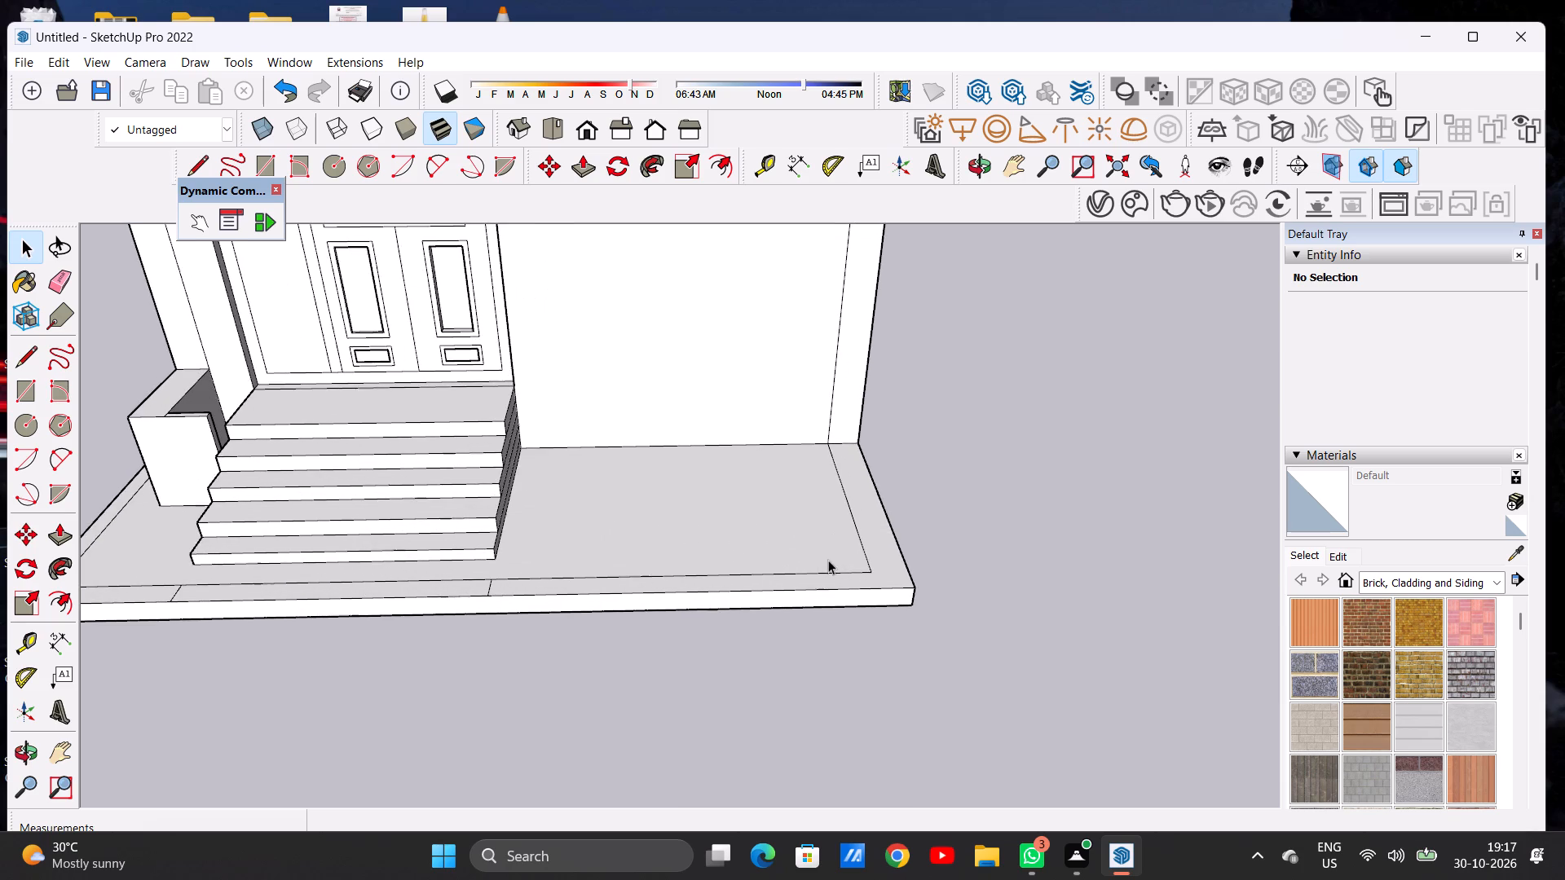
pyautogui.scroll(-6, 805, 530)
pyautogui.scroll(3, 835, 556)
pyautogui.scroll(-1, 835, 561)
pyautogui.scroll(1, 835, 561)
pyautogui.scroll(-1, 835, 561)
pyautogui.scroll(7, 835, 561)
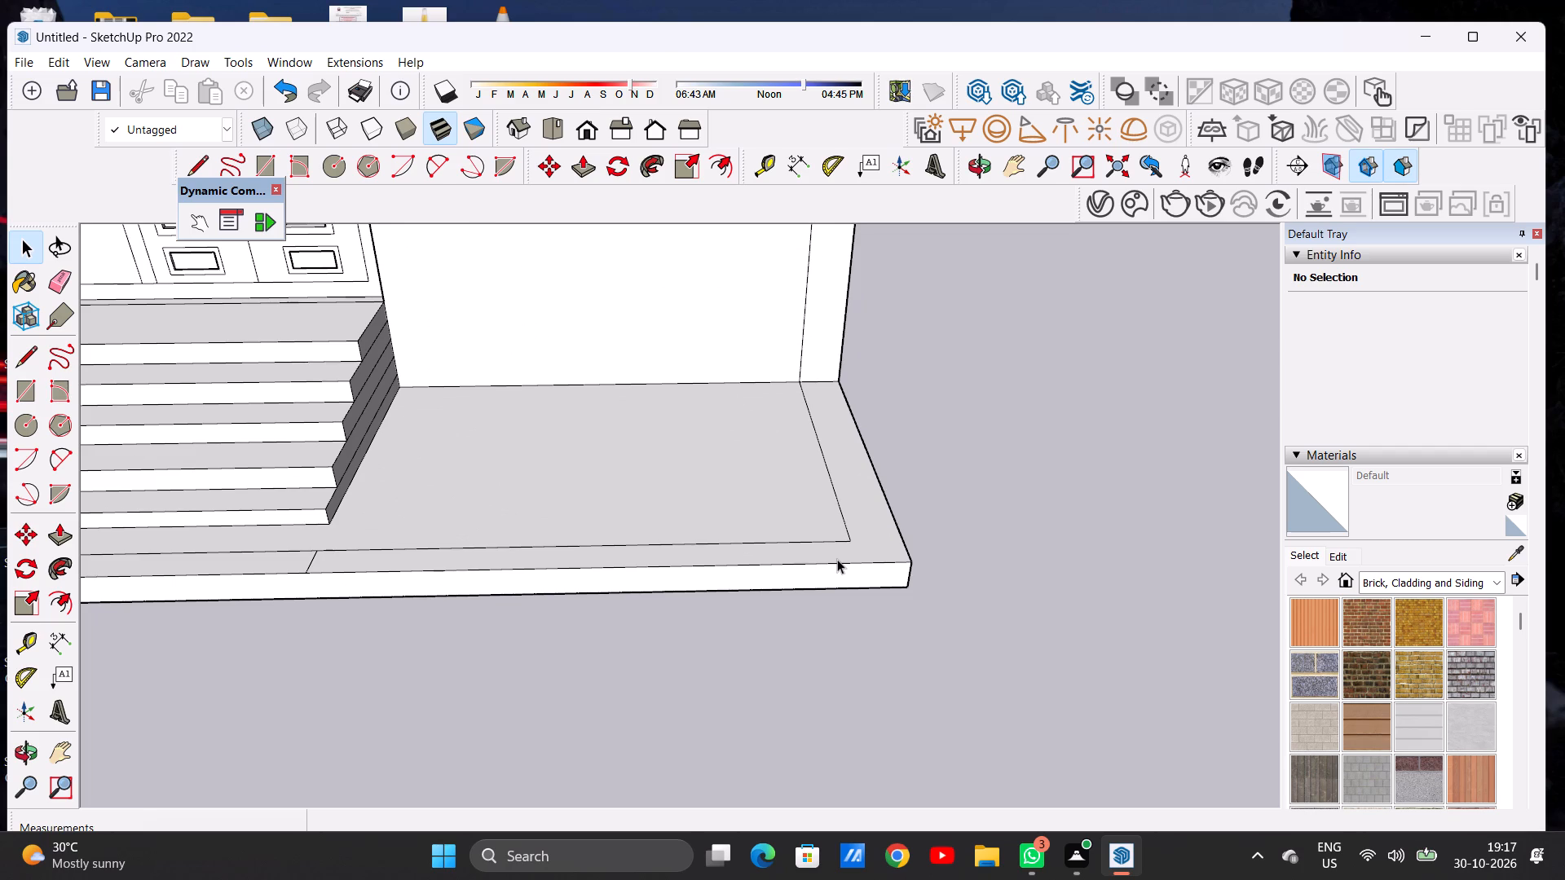
pyautogui.scroll(-2, 843, 558)
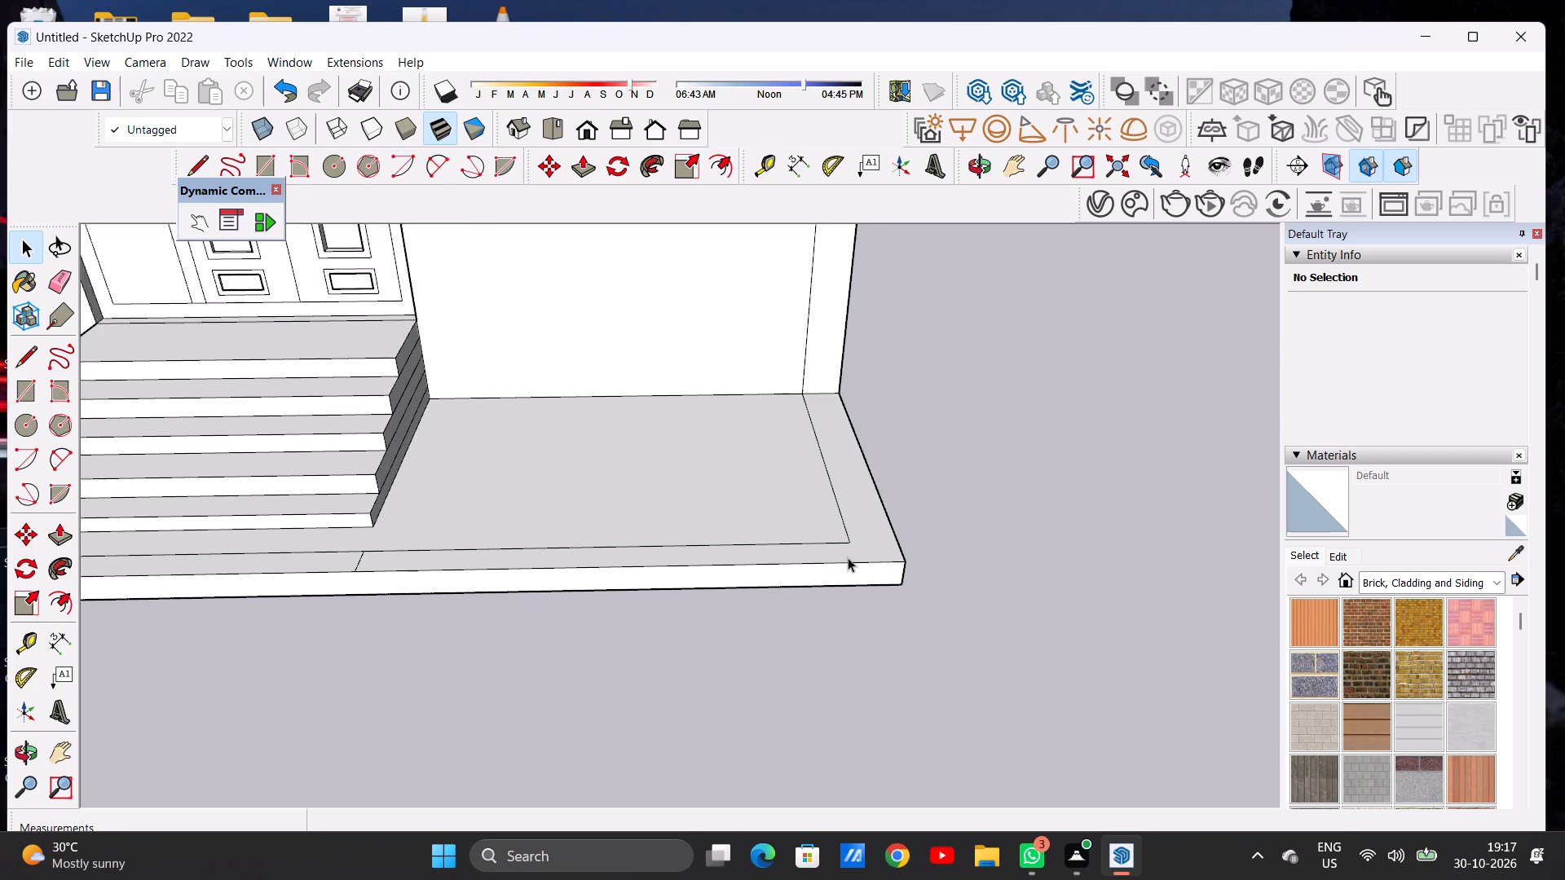
pyautogui.scroll(-4, 848, 557)
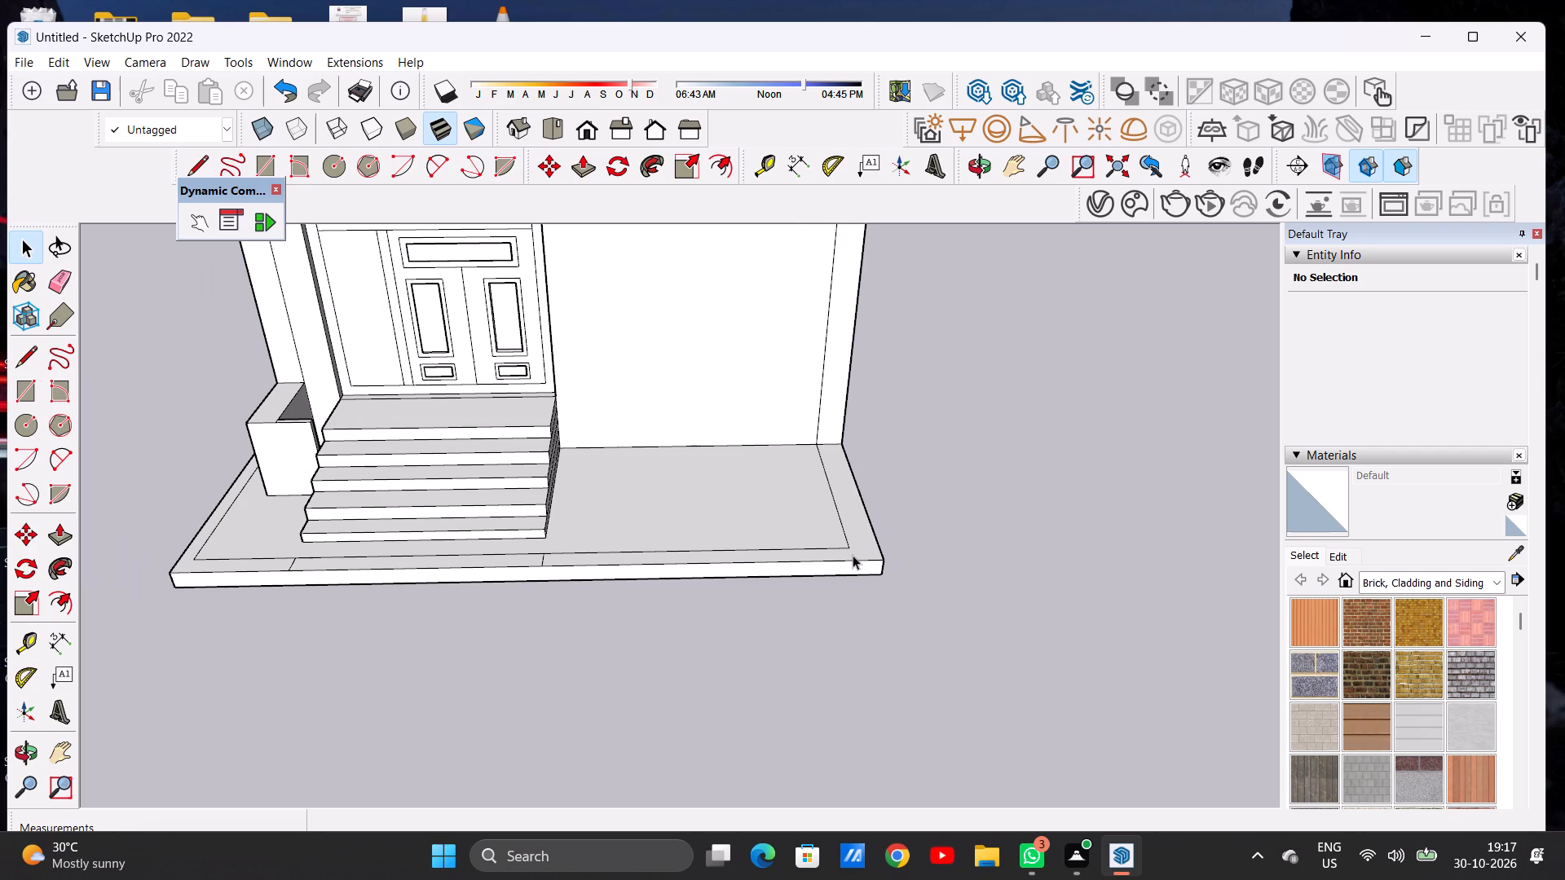
pyautogui.scroll(-9, 853, 555)
# Examine the building's front, focusing on the blank wall area between the door frame and the far corner strip.
pyautogui.moveTo(811, 548); pyautogui.dragTo(752, 385, button='middle')
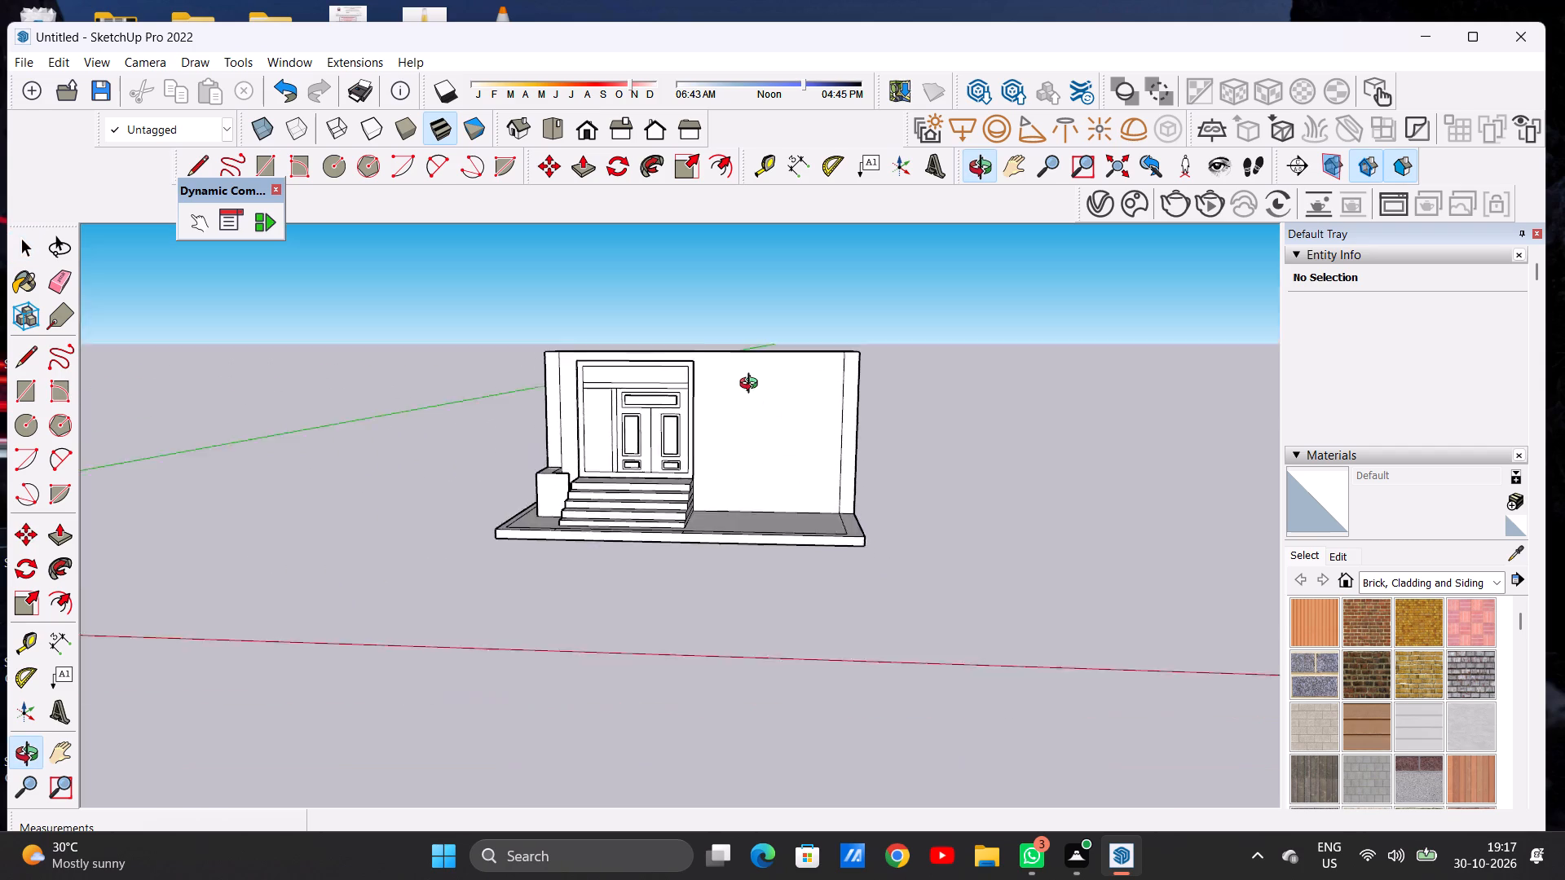
pyautogui.moveTo(752, 385); pyautogui.dragTo(747, 370, button='middle')
pyautogui.moveTo(748, 436); pyautogui.dragTo(818, 431, button='middle')
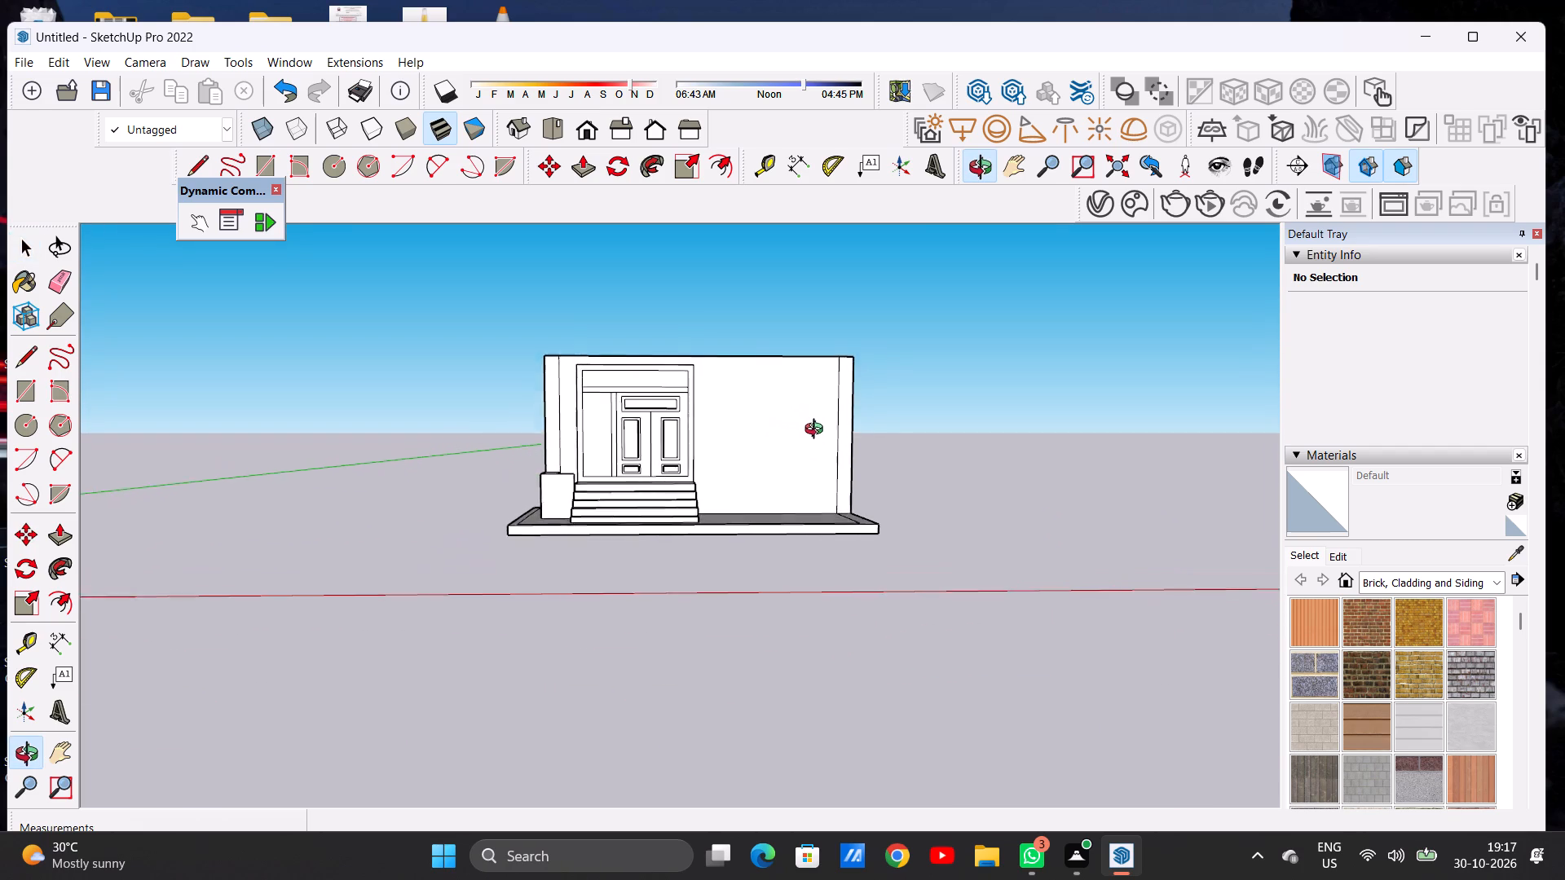
pyautogui.moveTo(818, 431); pyautogui.dragTo(802, 423, button='middle')
pyautogui.scroll(9, 798, 411)
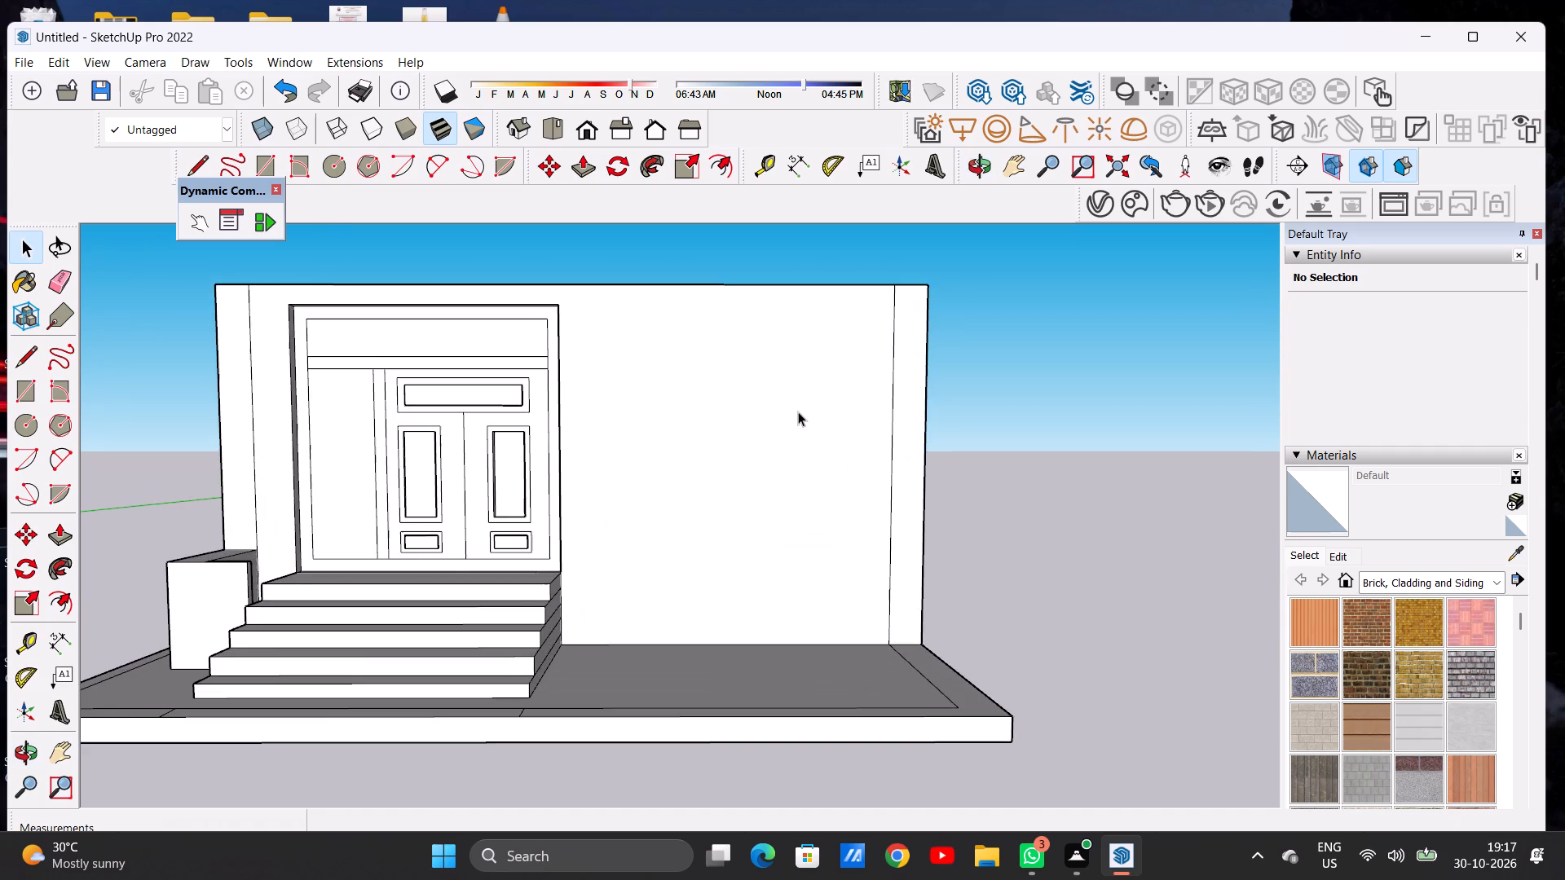
pyautogui.scroll(4, 798, 411)
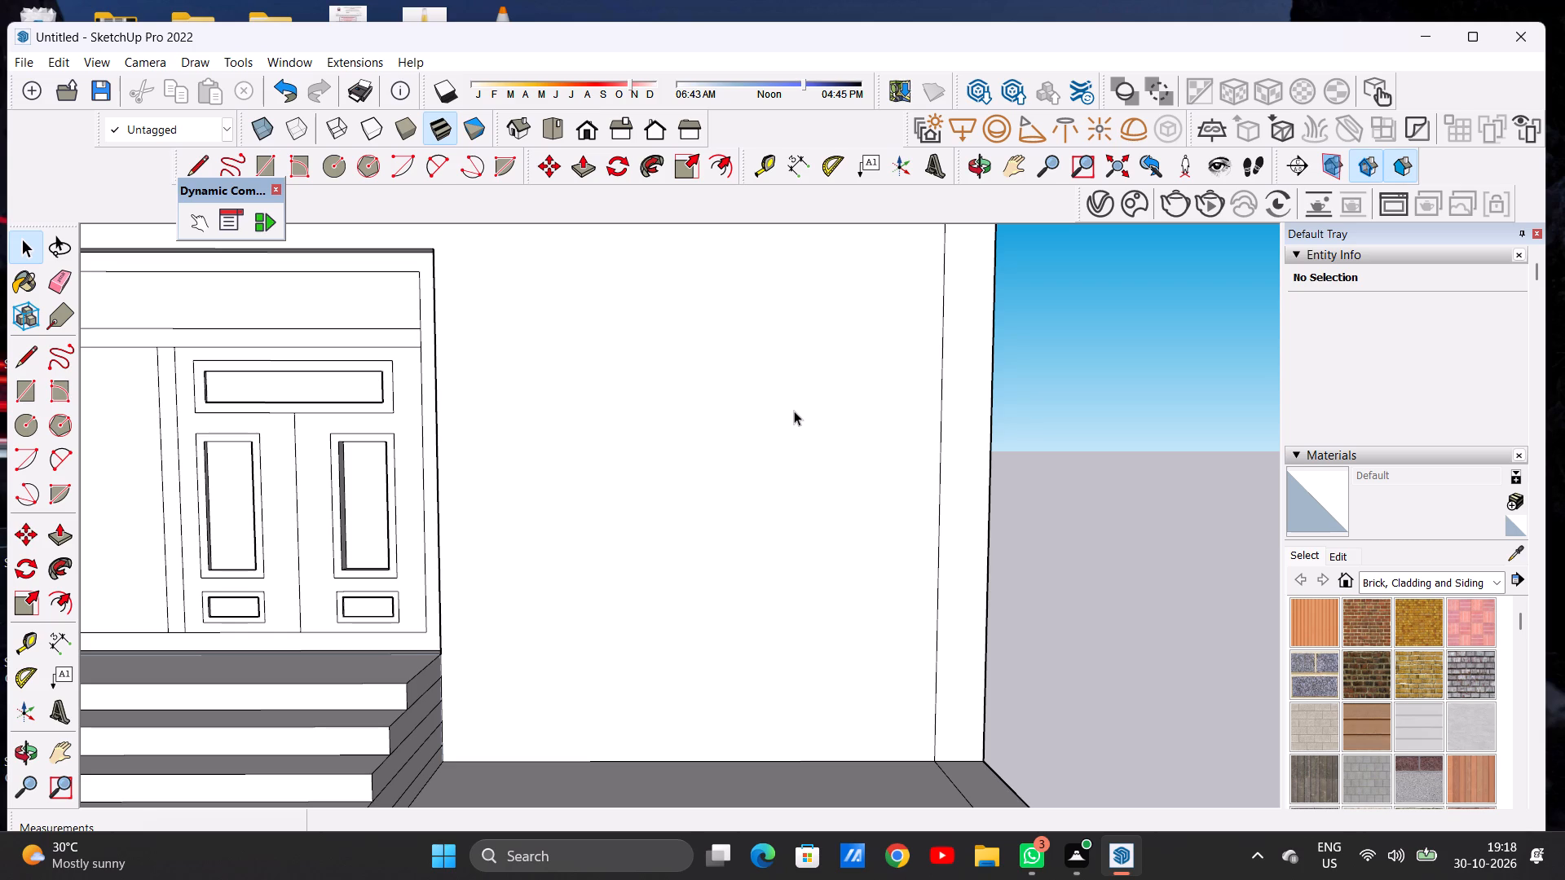
pyautogui.scroll(-6, 752, 389)
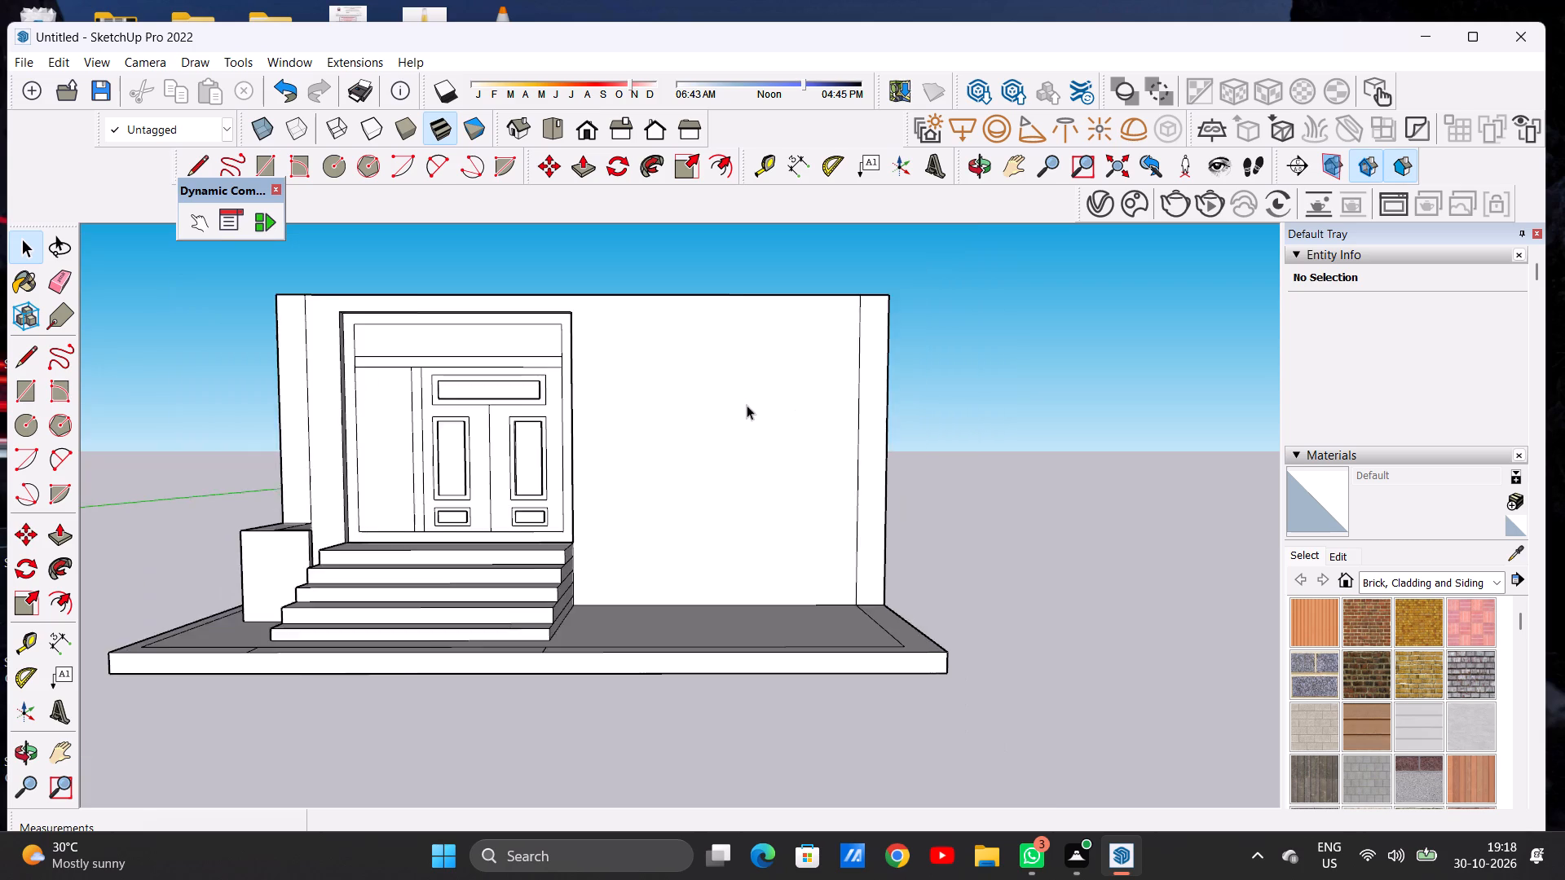
pyautogui.scroll(-6, 747, 405)
pyautogui.scroll(1, 745, 424)
pyautogui.scroll(1, 660, 388)
pyautogui.scroll(-1, 662, 387)
pyautogui.scroll(1, 662, 387)
pyautogui.scroll(-1, 662, 387)
pyautogui.scroll(13, 662, 387)
pyautogui.scroll(-2, 697, 381)
pyautogui.scroll(3, 697, 381)
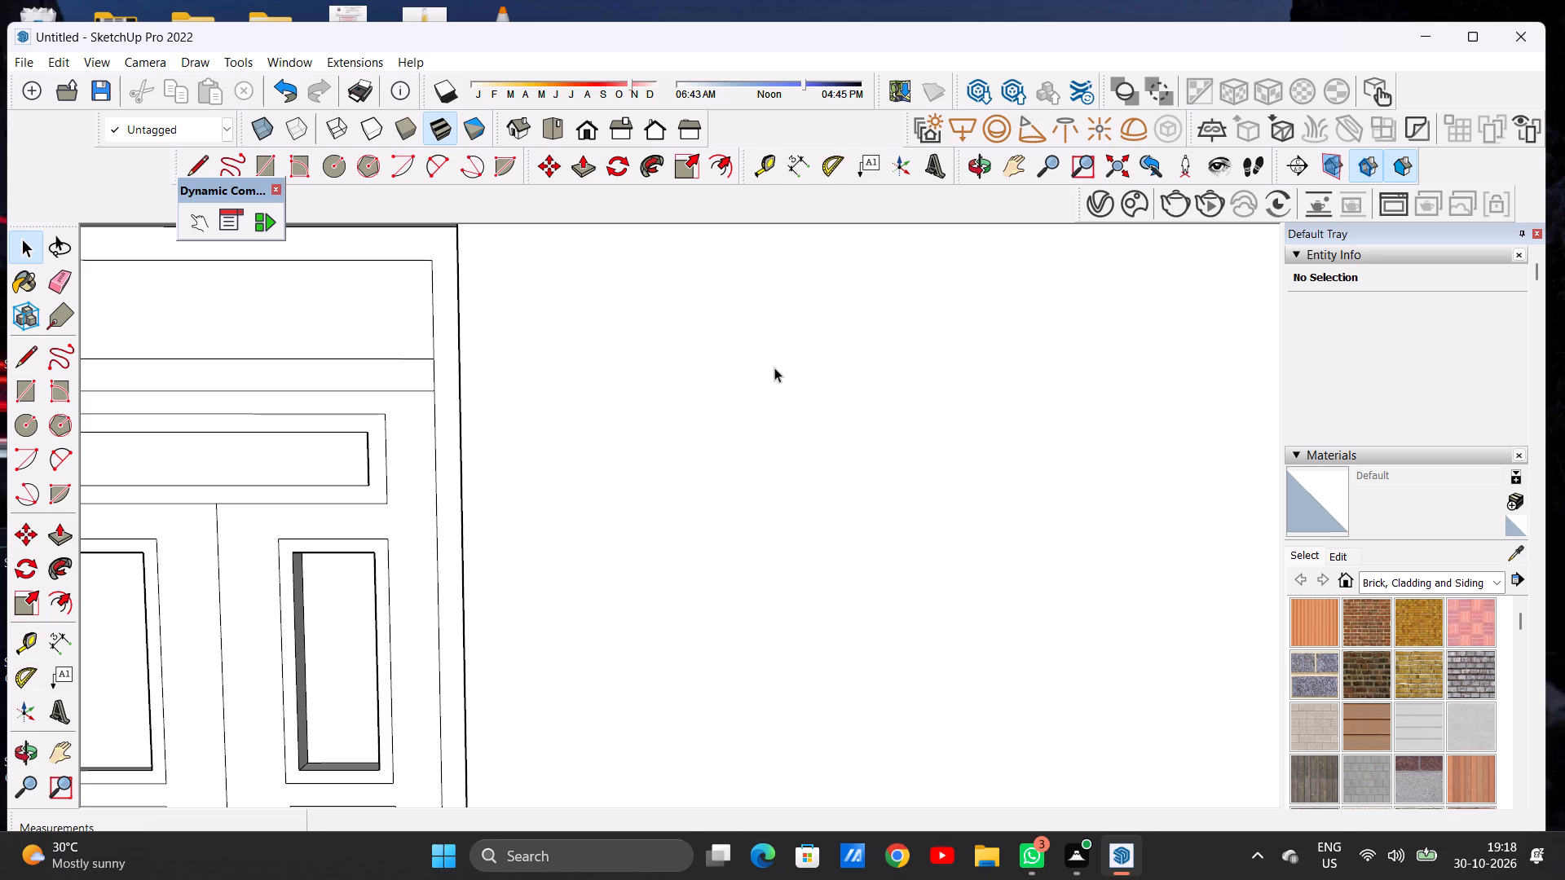
pyautogui.scroll(-13, 742, 424)
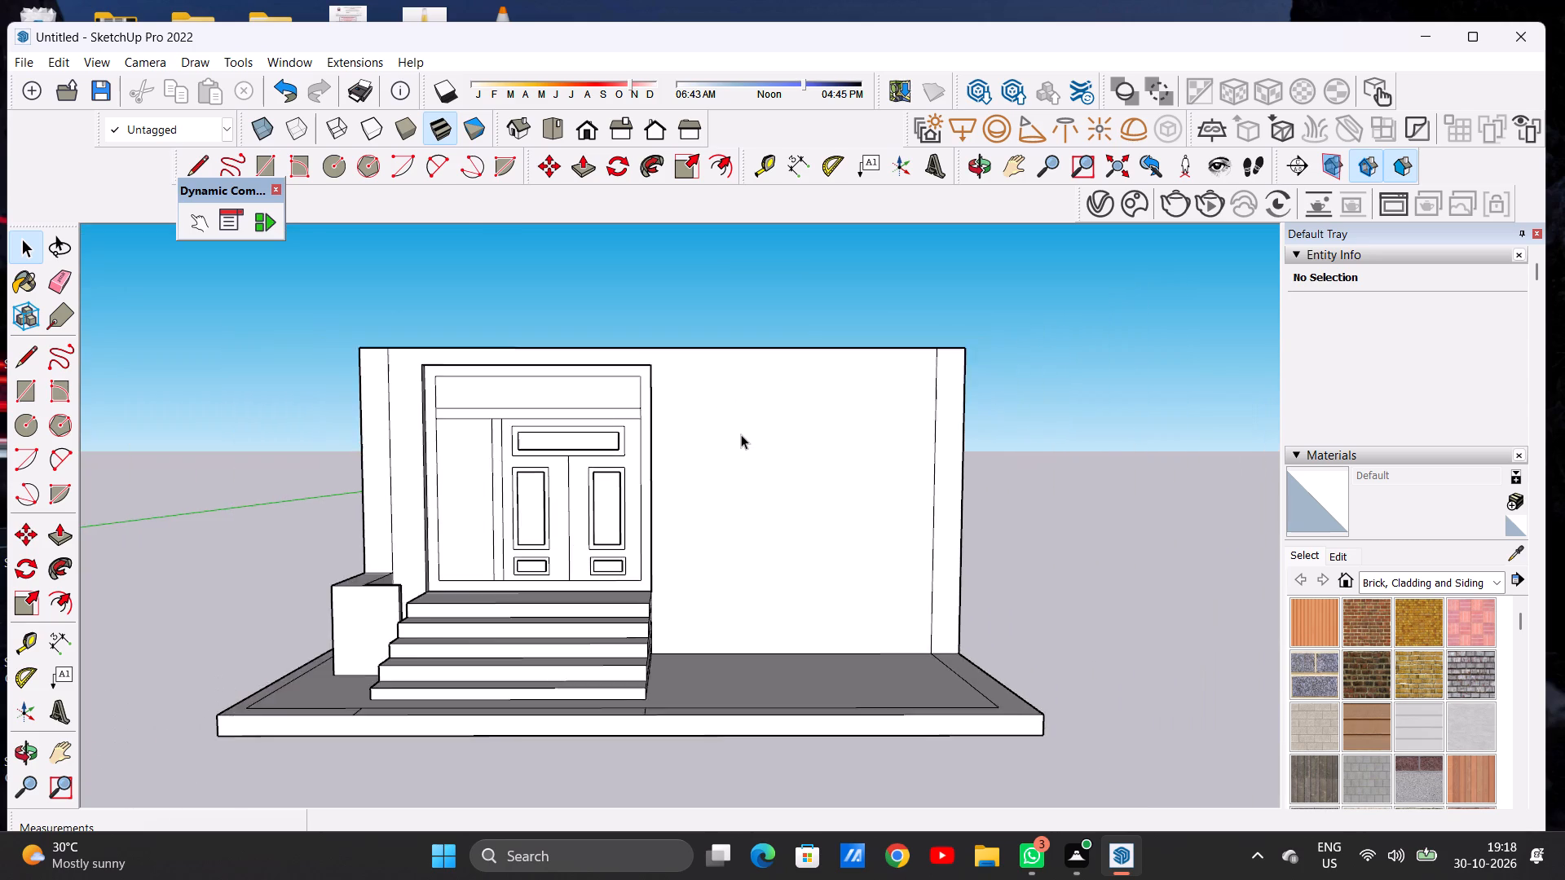
pyautogui.scroll(-6, 741, 434)
pyautogui.scroll(6, 738, 469)
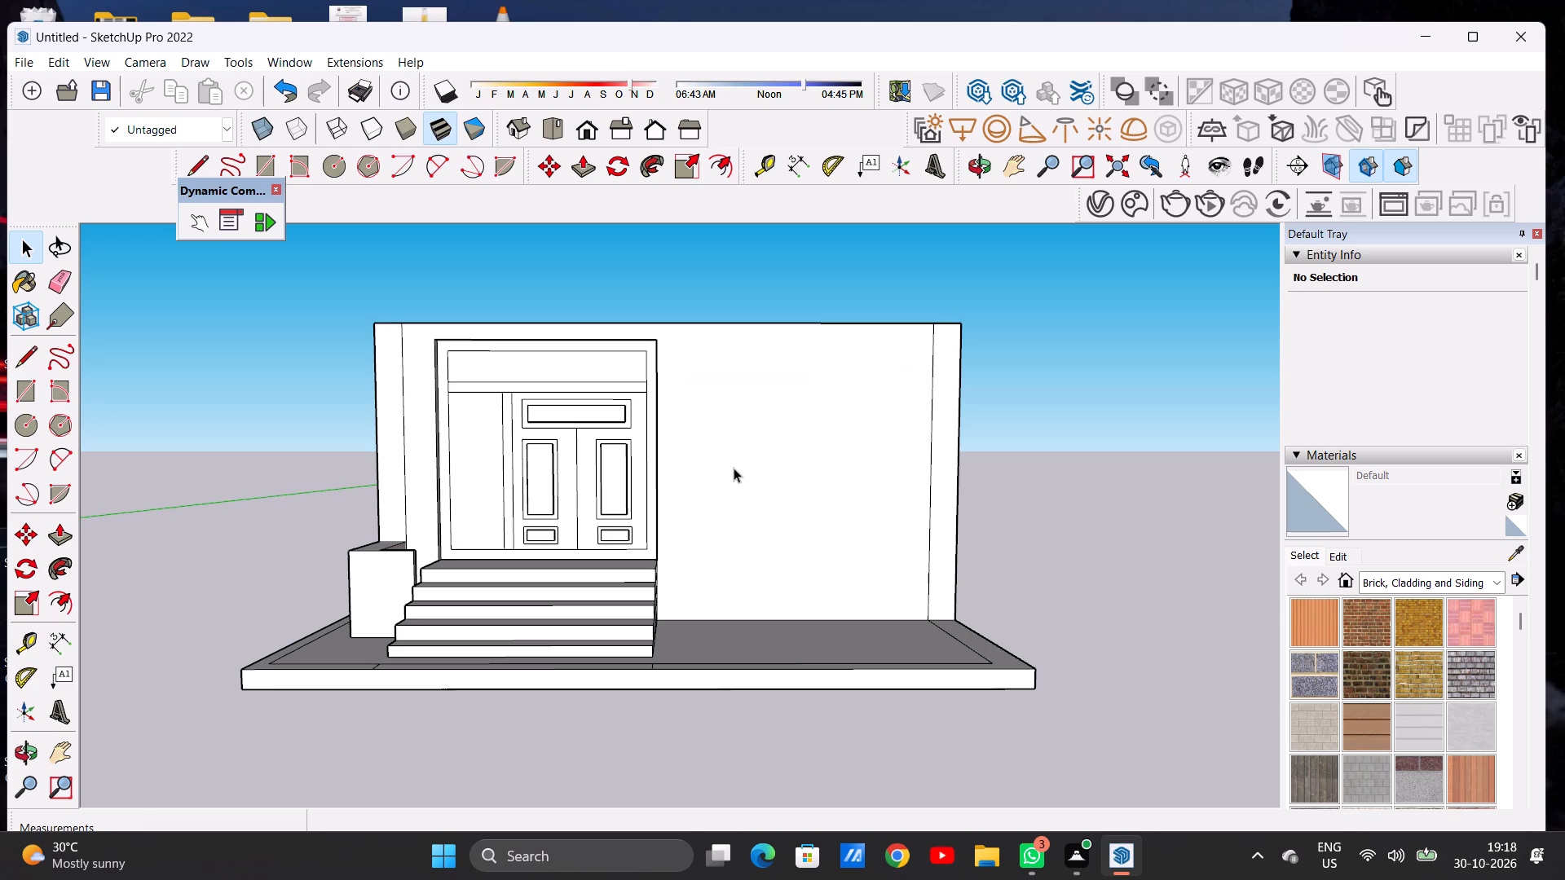
pyautogui.scroll(-3, 736, 468)
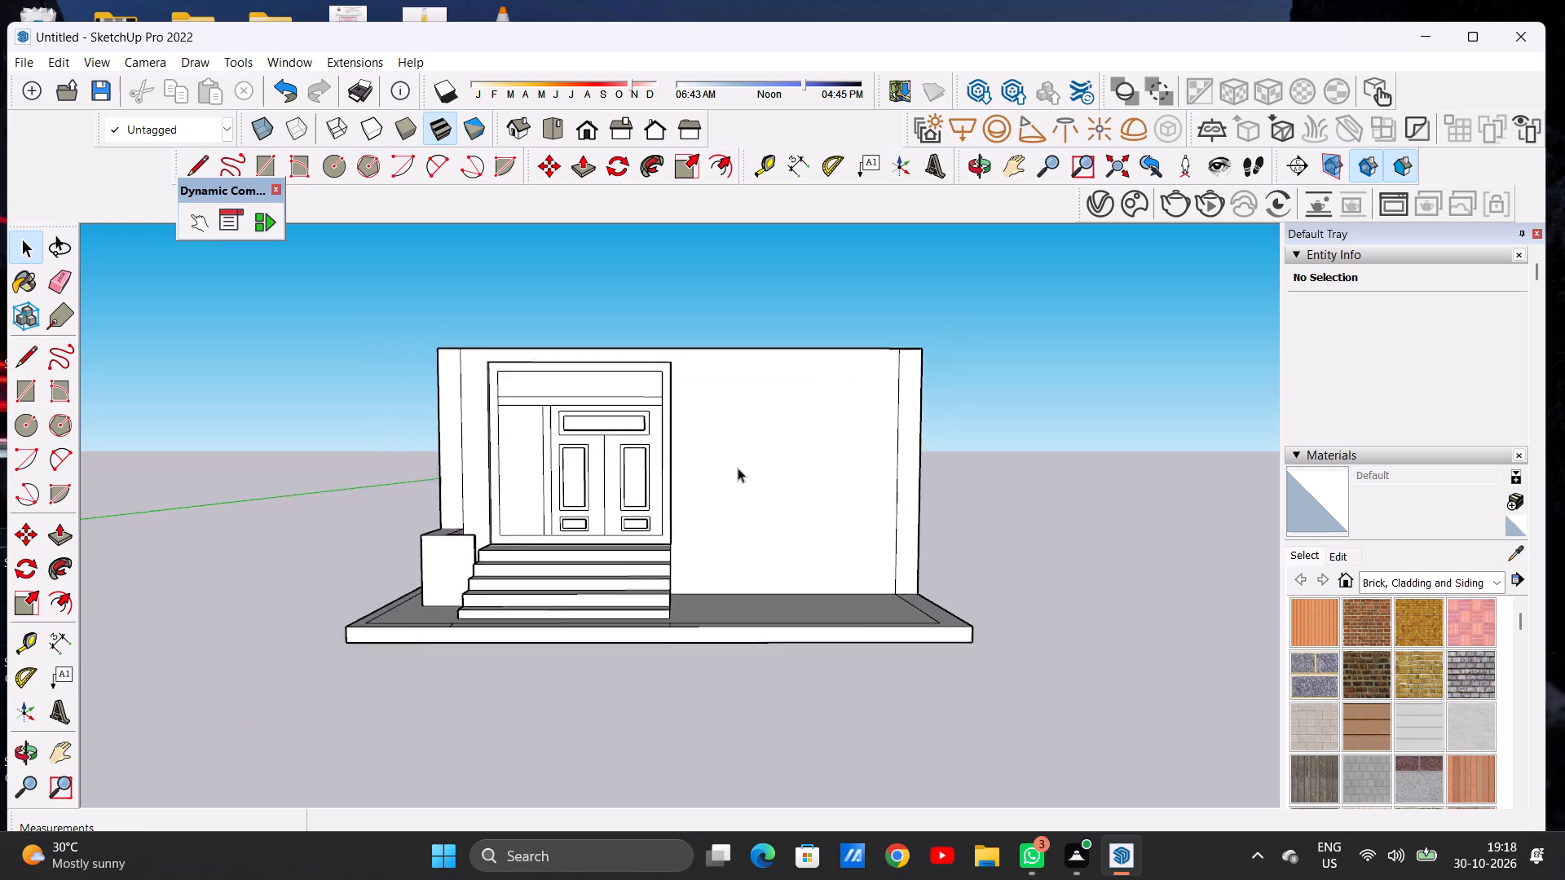
pyautogui.scroll(-4, 738, 468)
pyautogui.scroll(6, 725, 459)
# Draw a rectangle about 17' 7" wide and 19' 3" high on the blank front wall beside the door.
pyautogui.press('r')
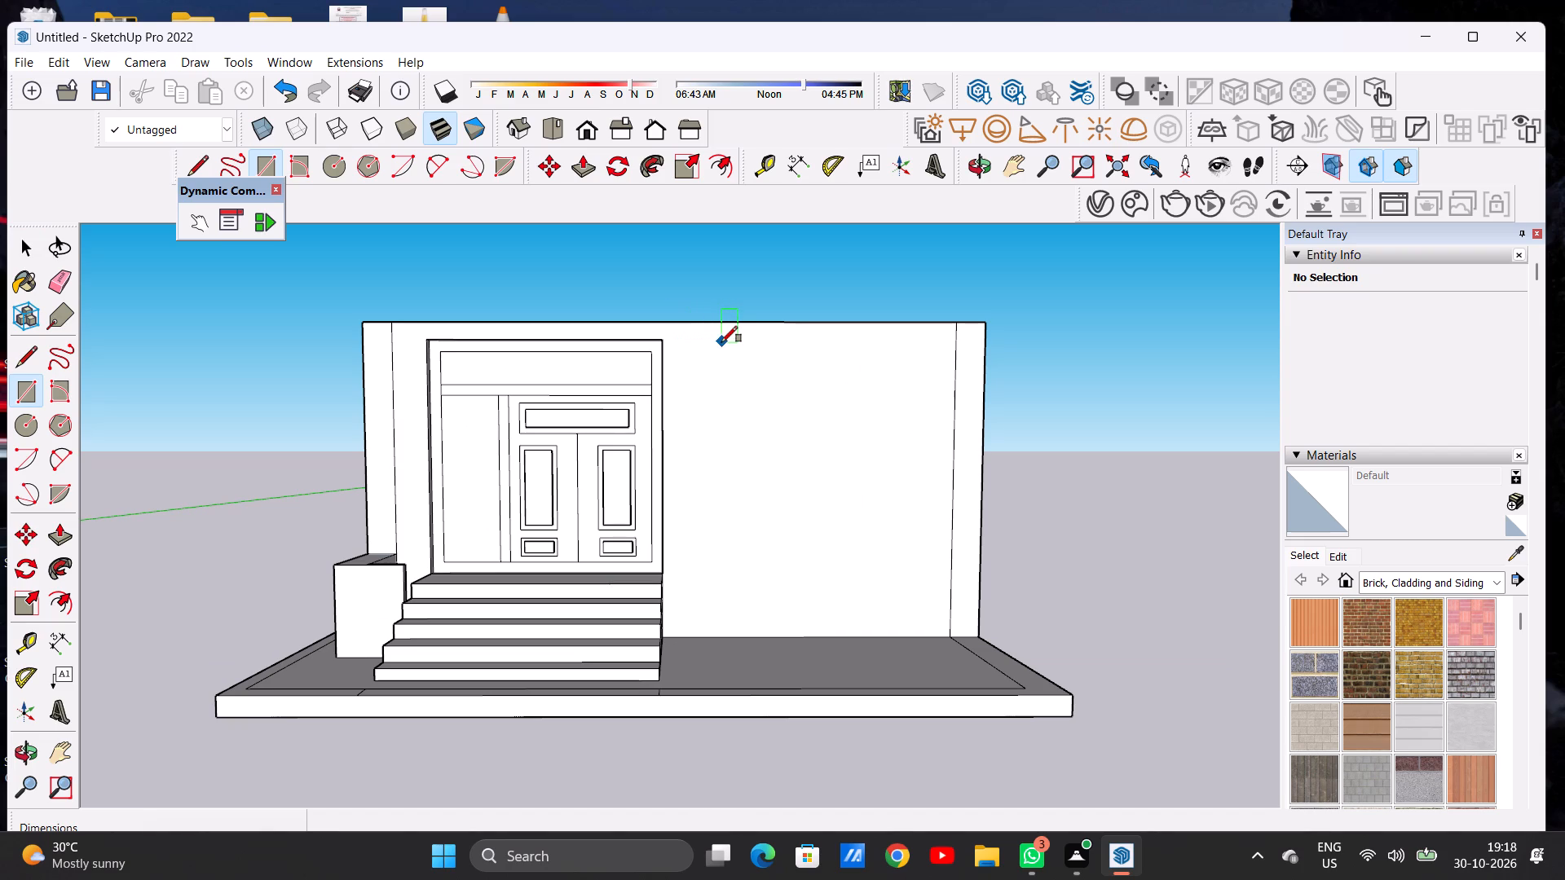
pyautogui.click(721, 342)
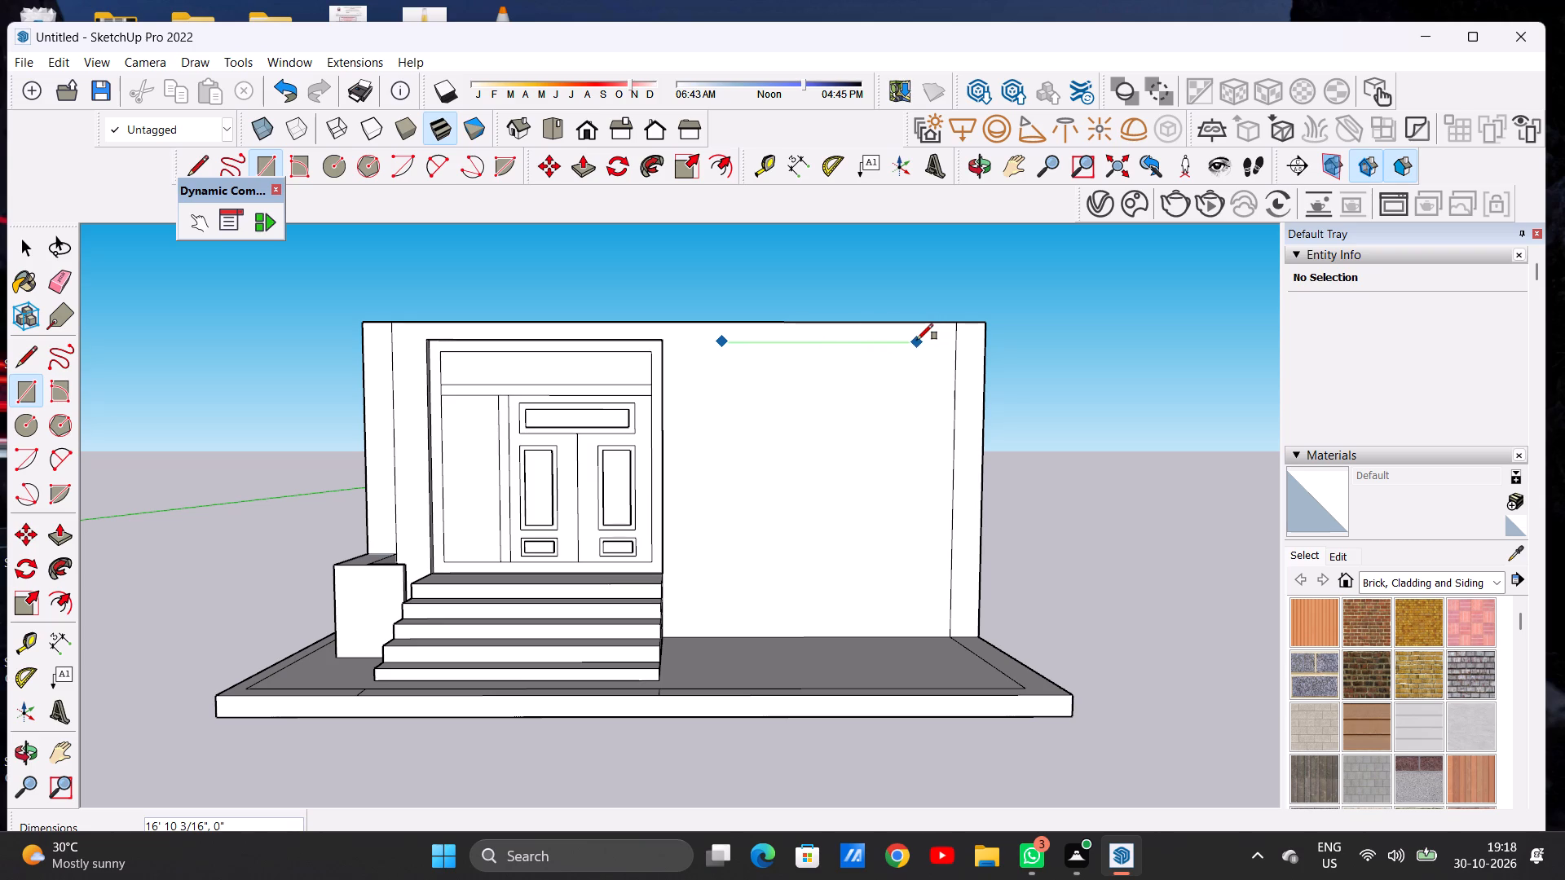
pyautogui.click(925, 342)
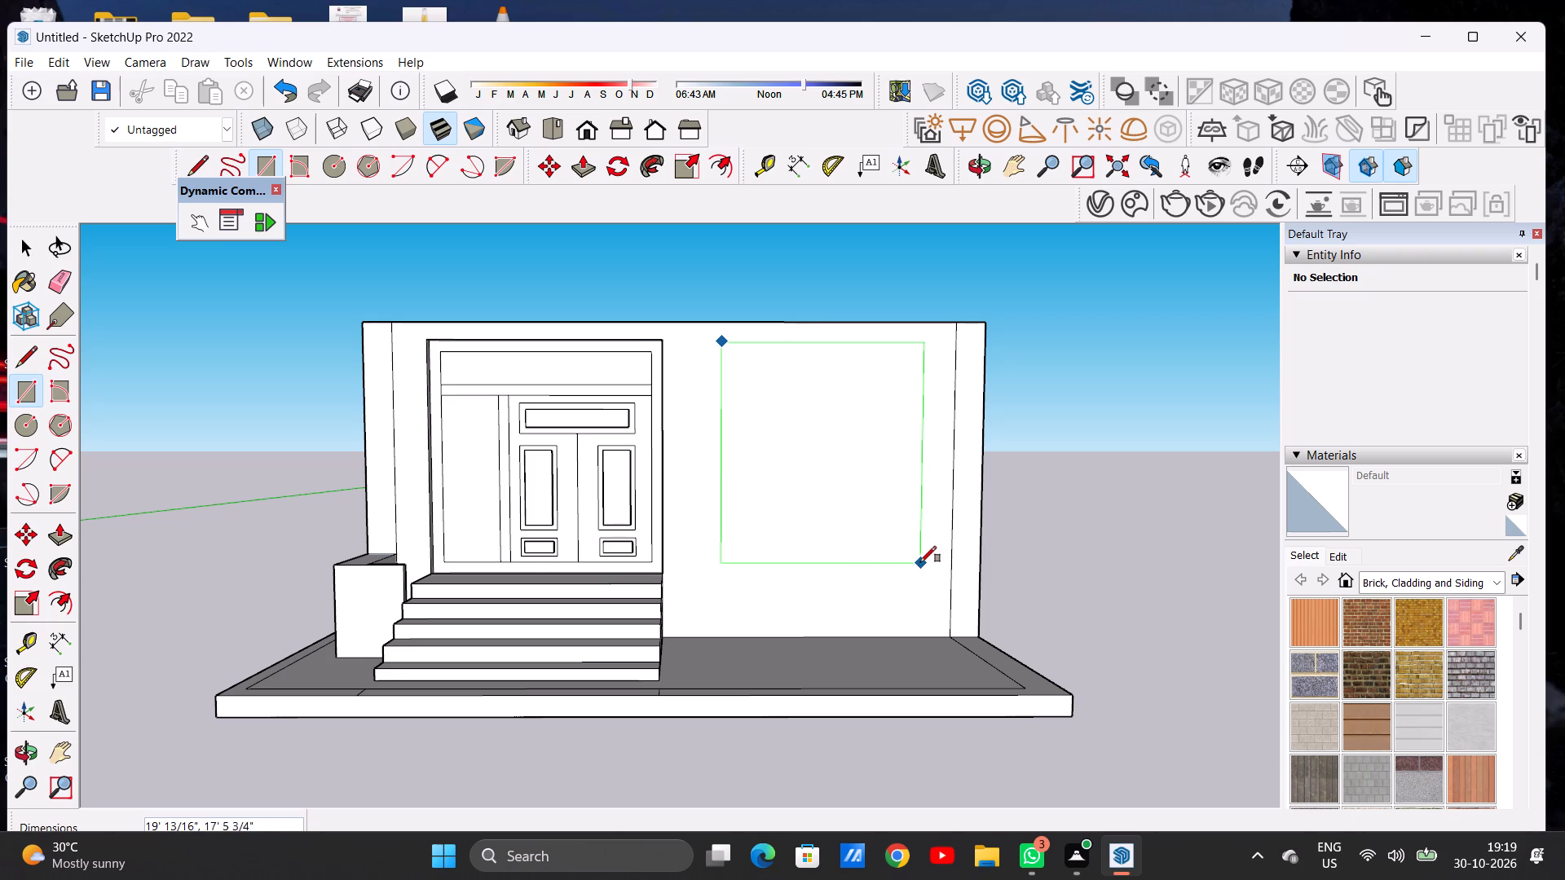
pyautogui.click(921, 564)
pyautogui.press('space')
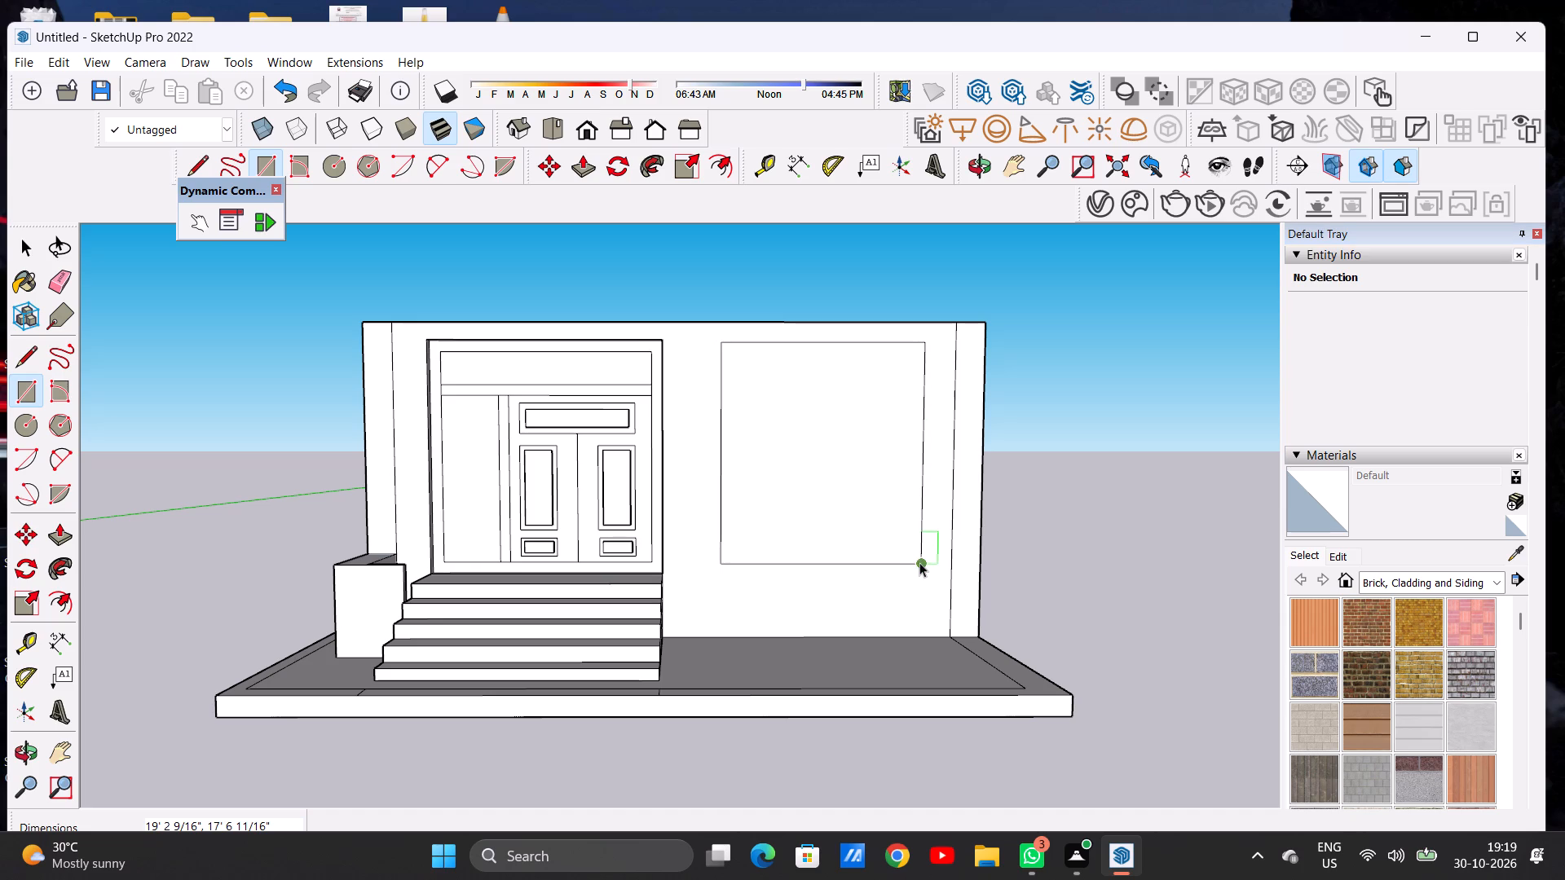
# Shorten the wall rectangle by drawing a line across it just above its bottom edge and erasing the outline below that line.
pyautogui.scroll(-6, 817, 588)
pyautogui.scroll(10, 862, 575)
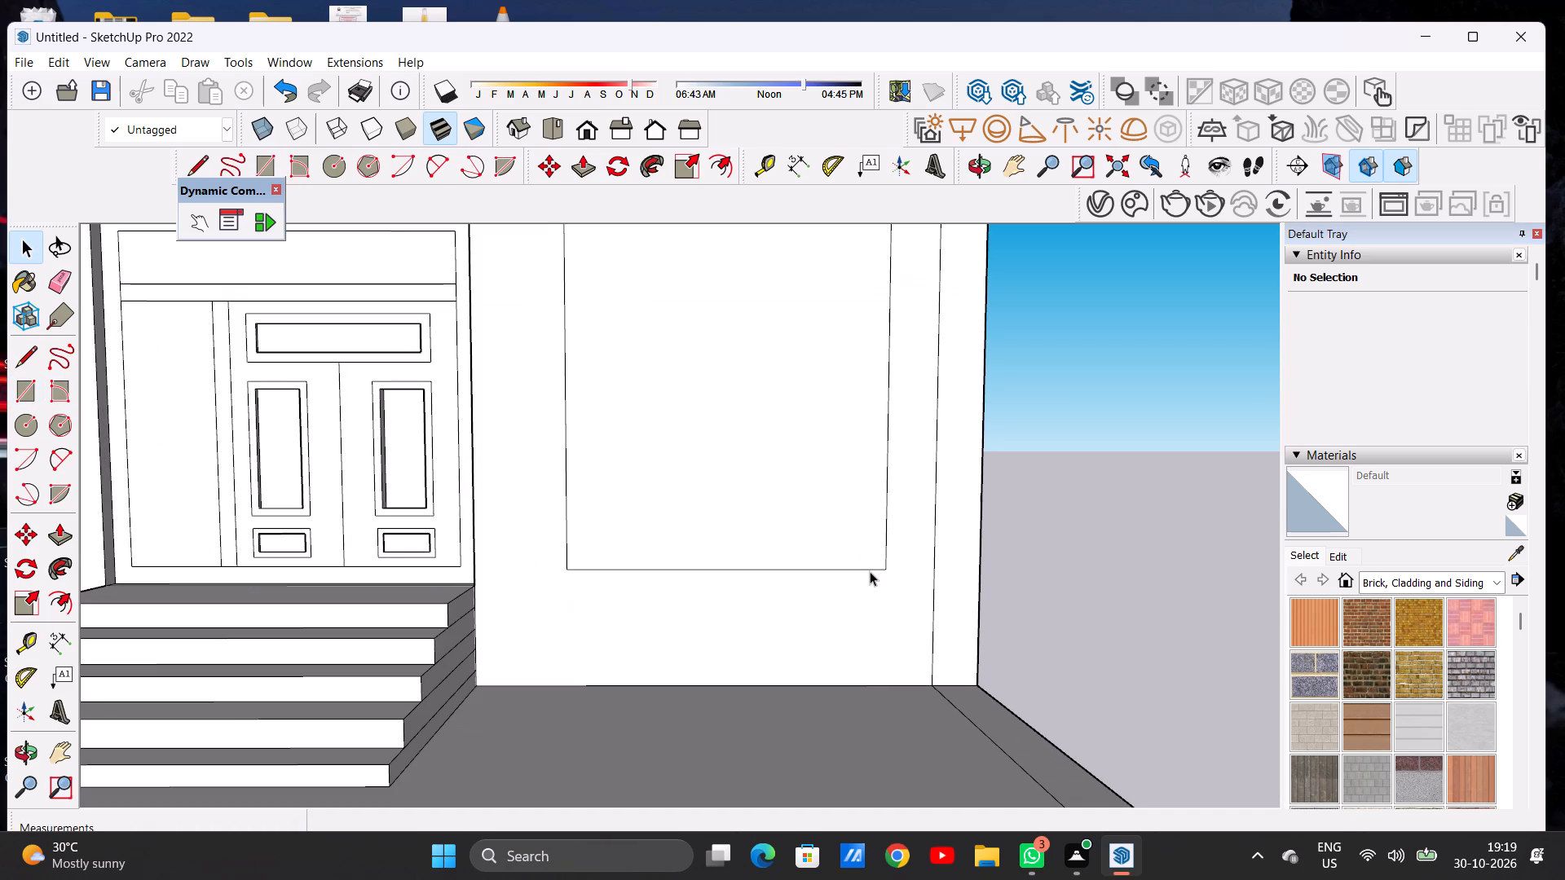
pyautogui.press('l')
pyautogui.click(571, 532)
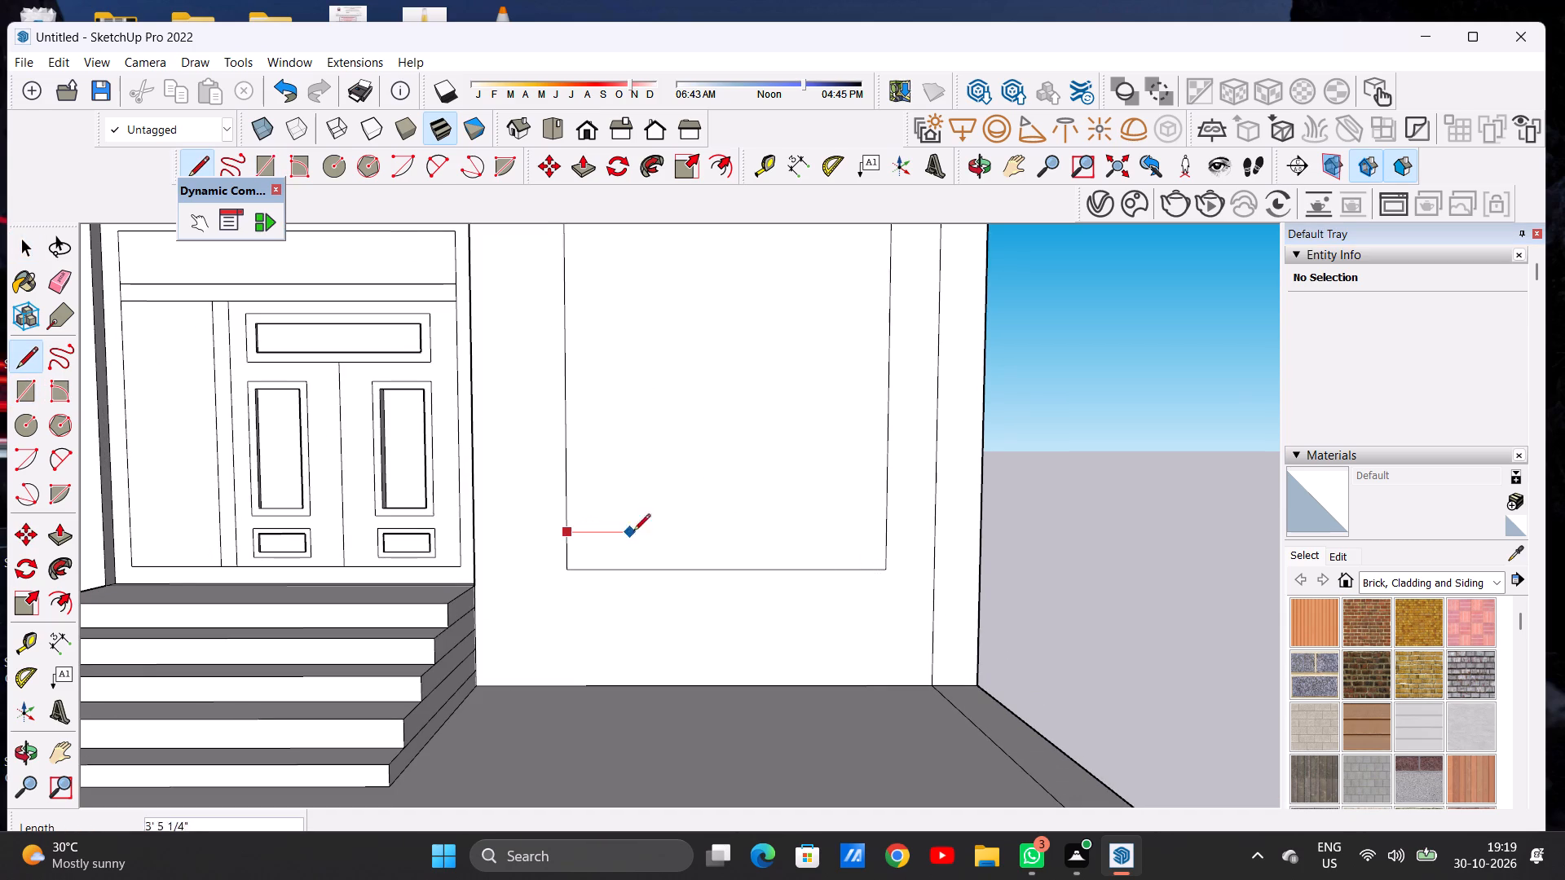
pyautogui.click(884, 526)
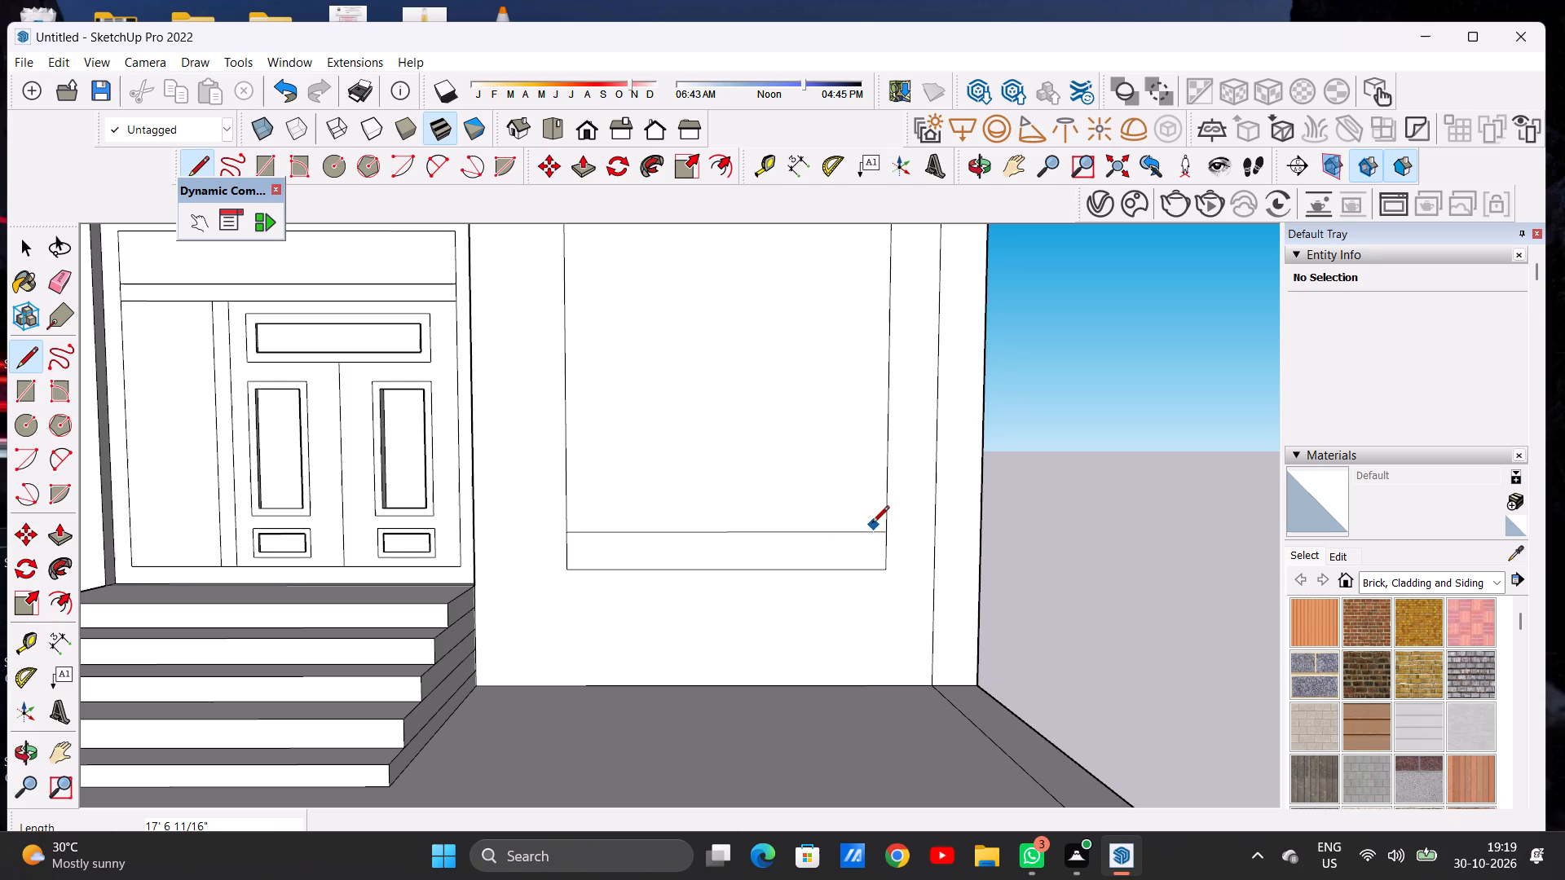
pyautogui.press('space')
pyautogui.press('e')
pyautogui.moveTo(886, 545); pyautogui.dragTo(849, 566)
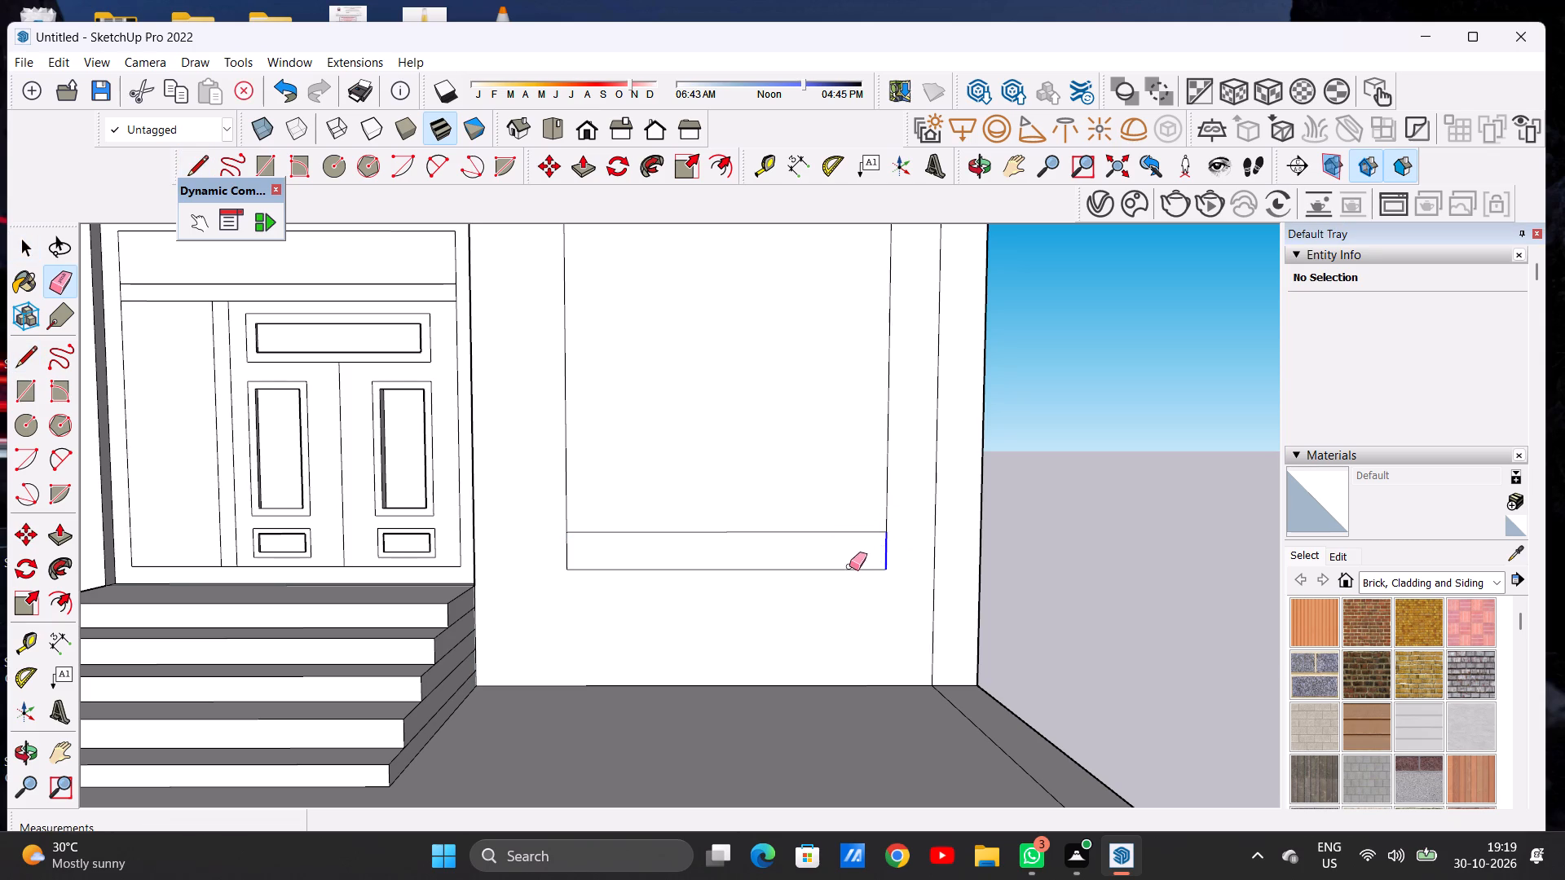
pyautogui.moveTo(849, 566); pyautogui.dragTo(857, 565)
pyautogui.moveTo(602, 571); pyautogui.dragTo(602, 583)
pyautogui.moveTo(579, 561); pyautogui.dragTo(558, 561)
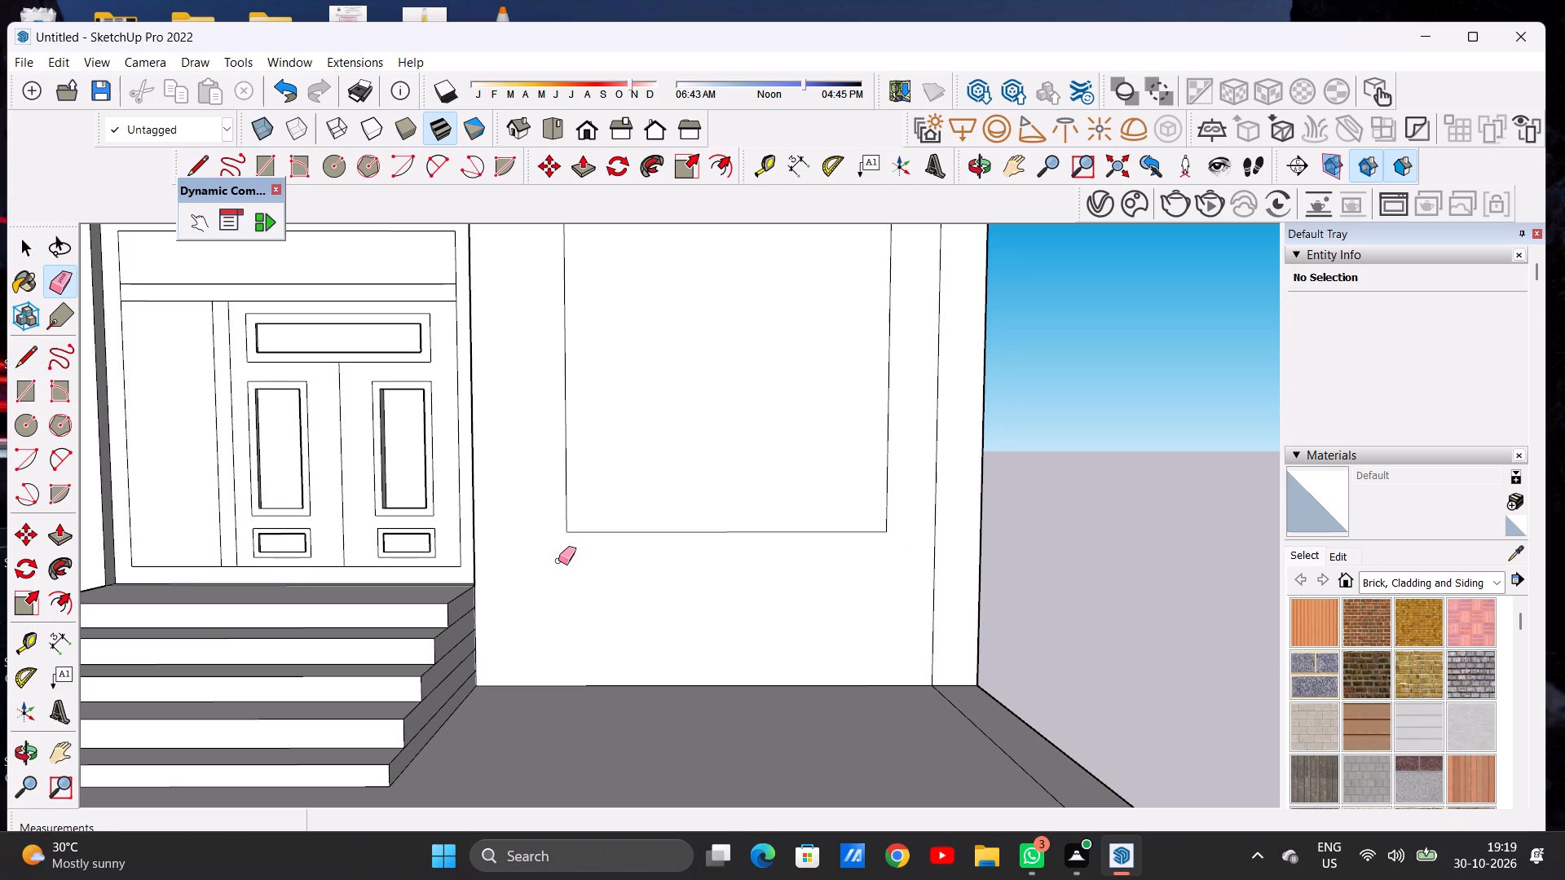
pyautogui.press('space')
# Examine the wall rectangle's proportions against the door, corner strips and wall tops from the front, above and the side.
pyautogui.scroll(-12, 496, 548)
pyautogui.scroll(3, 668, 465)
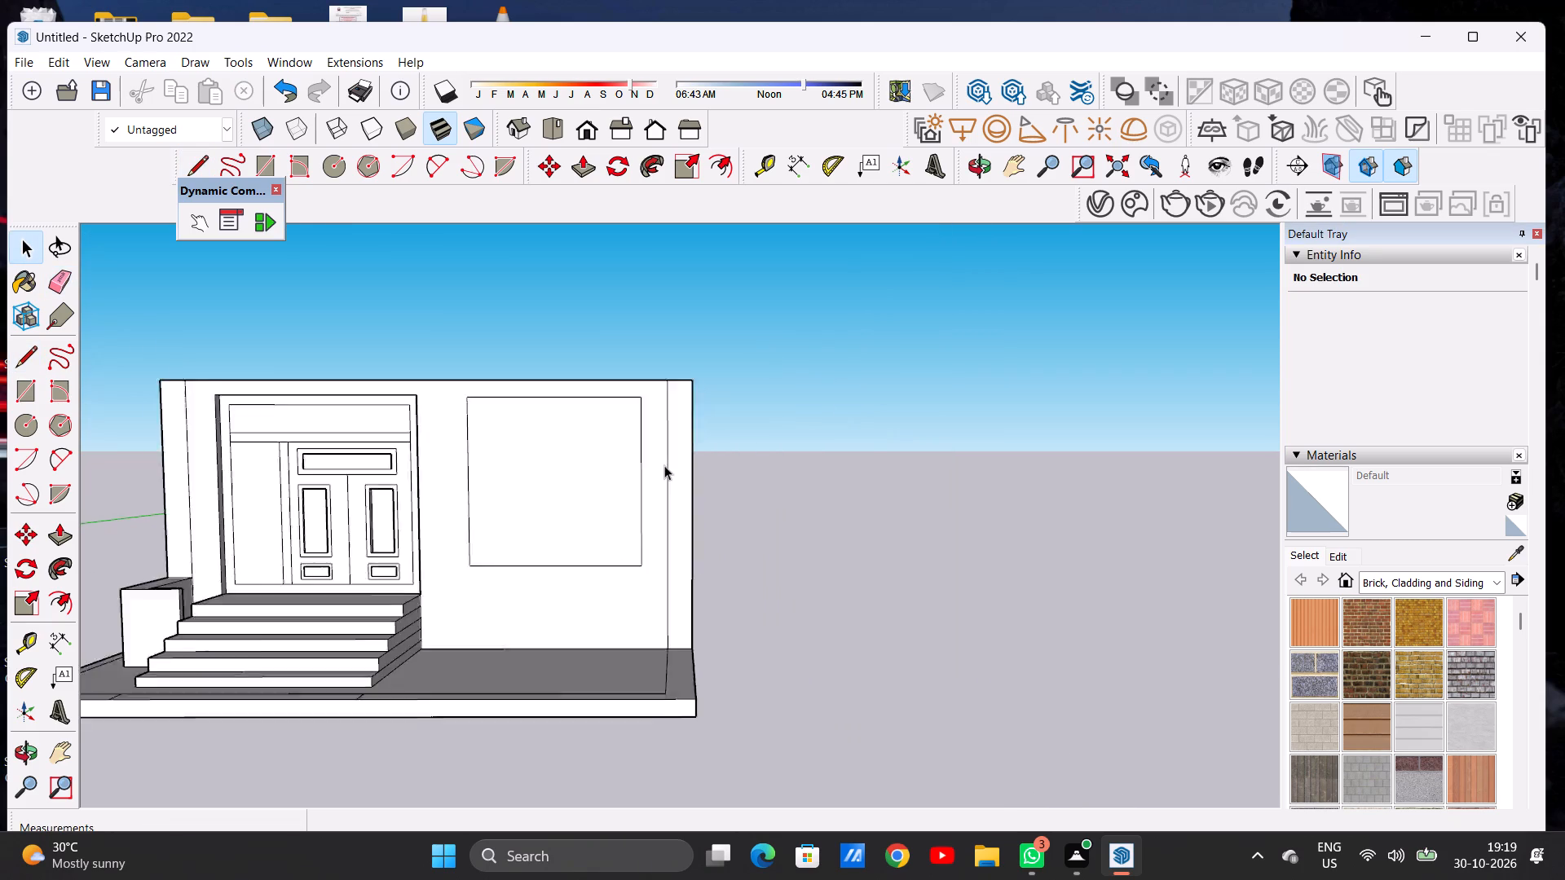
pyautogui.scroll(2, 664, 465)
pyautogui.scroll(-8, 732, 463)
pyautogui.moveTo(660, 447); pyautogui.dragTo(655, 601, button='middle')
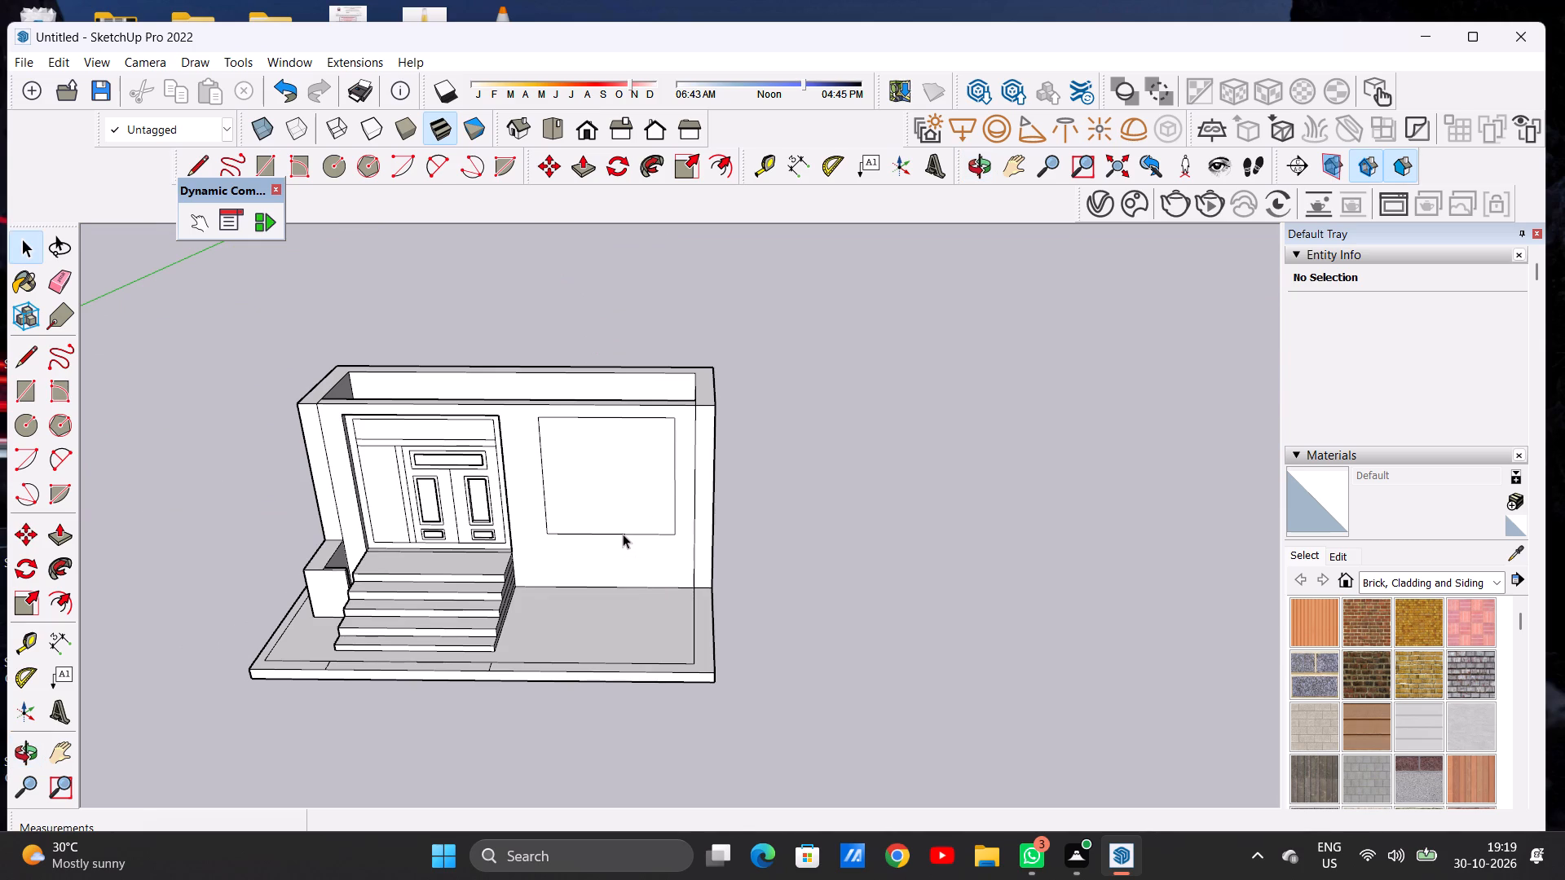
pyautogui.scroll(8, 708, 426)
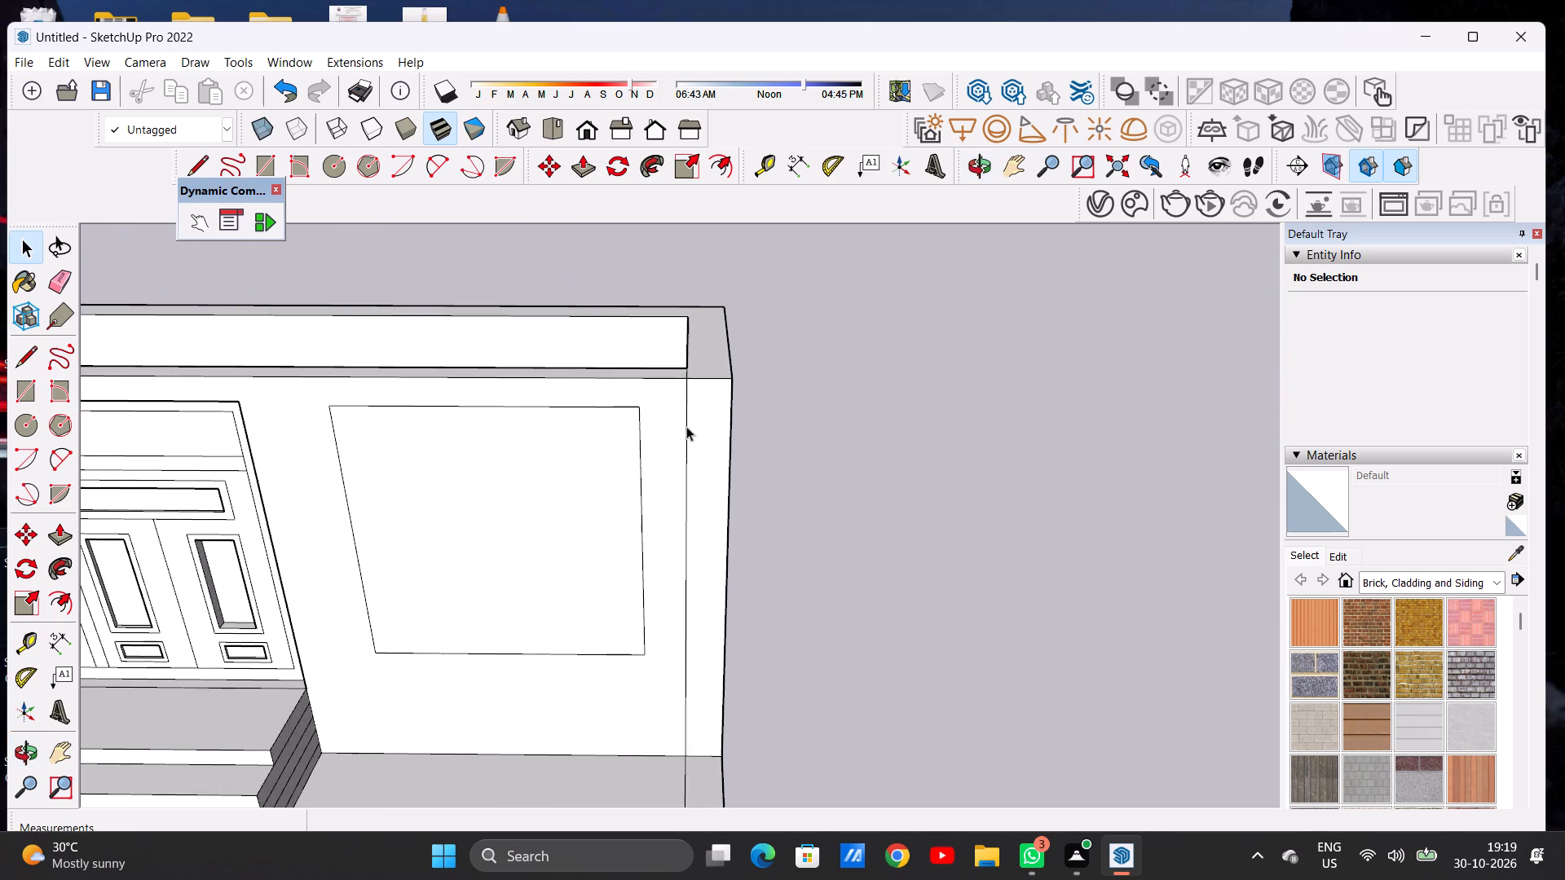
pyautogui.scroll(-13, 773, 419)
pyautogui.moveTo(762, 403); pyautogui.dragTo(770, 376, button='middle')
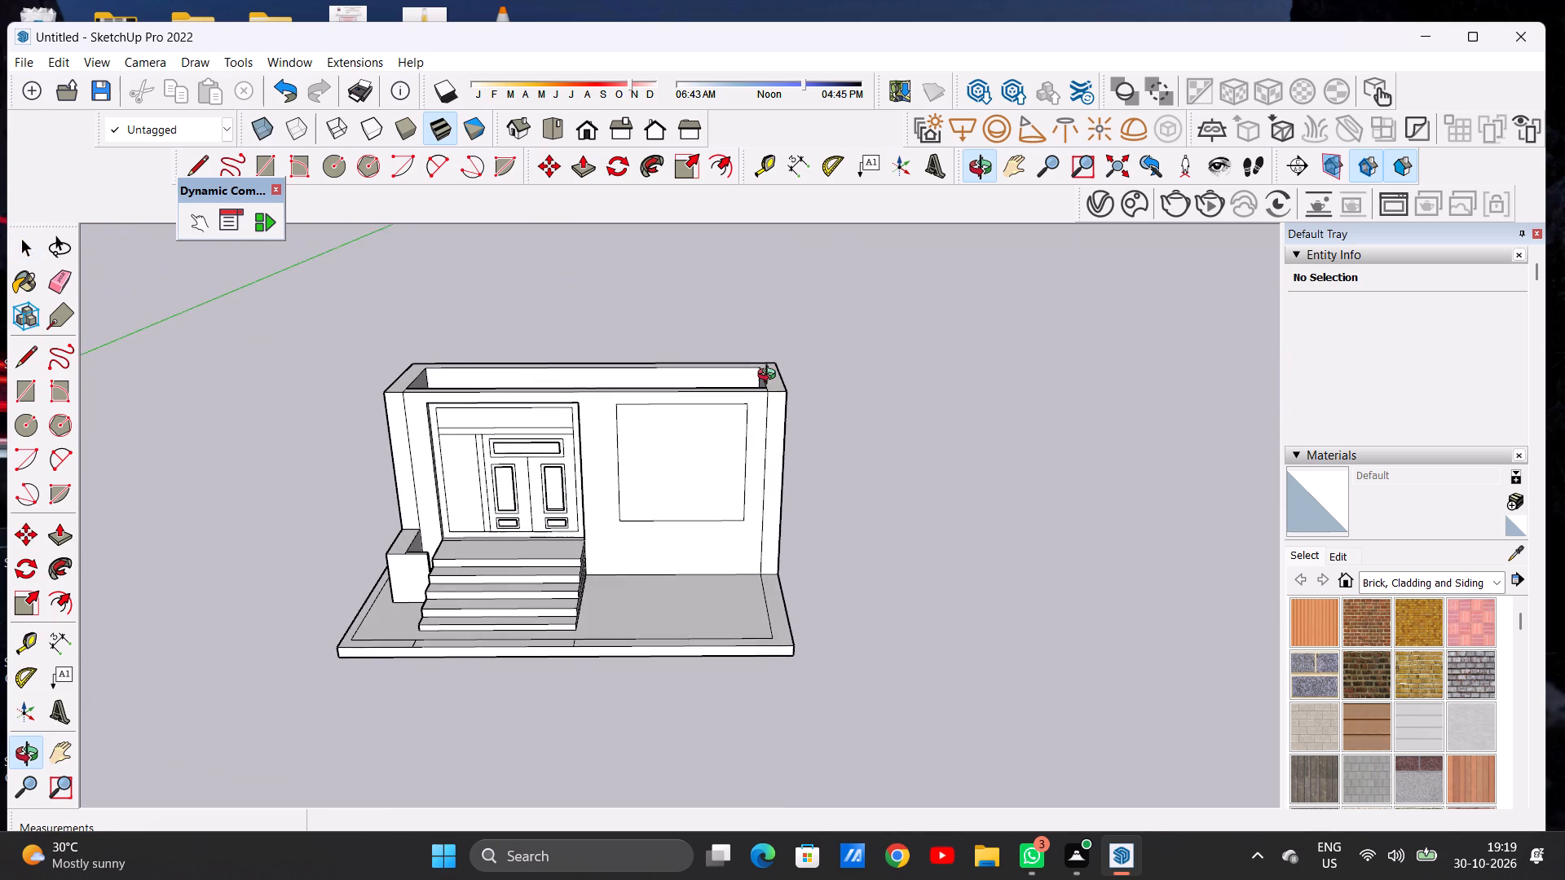
pyautogui.moveTo(770, 376); pyautogui.dragTo(770, 373, button='middle')
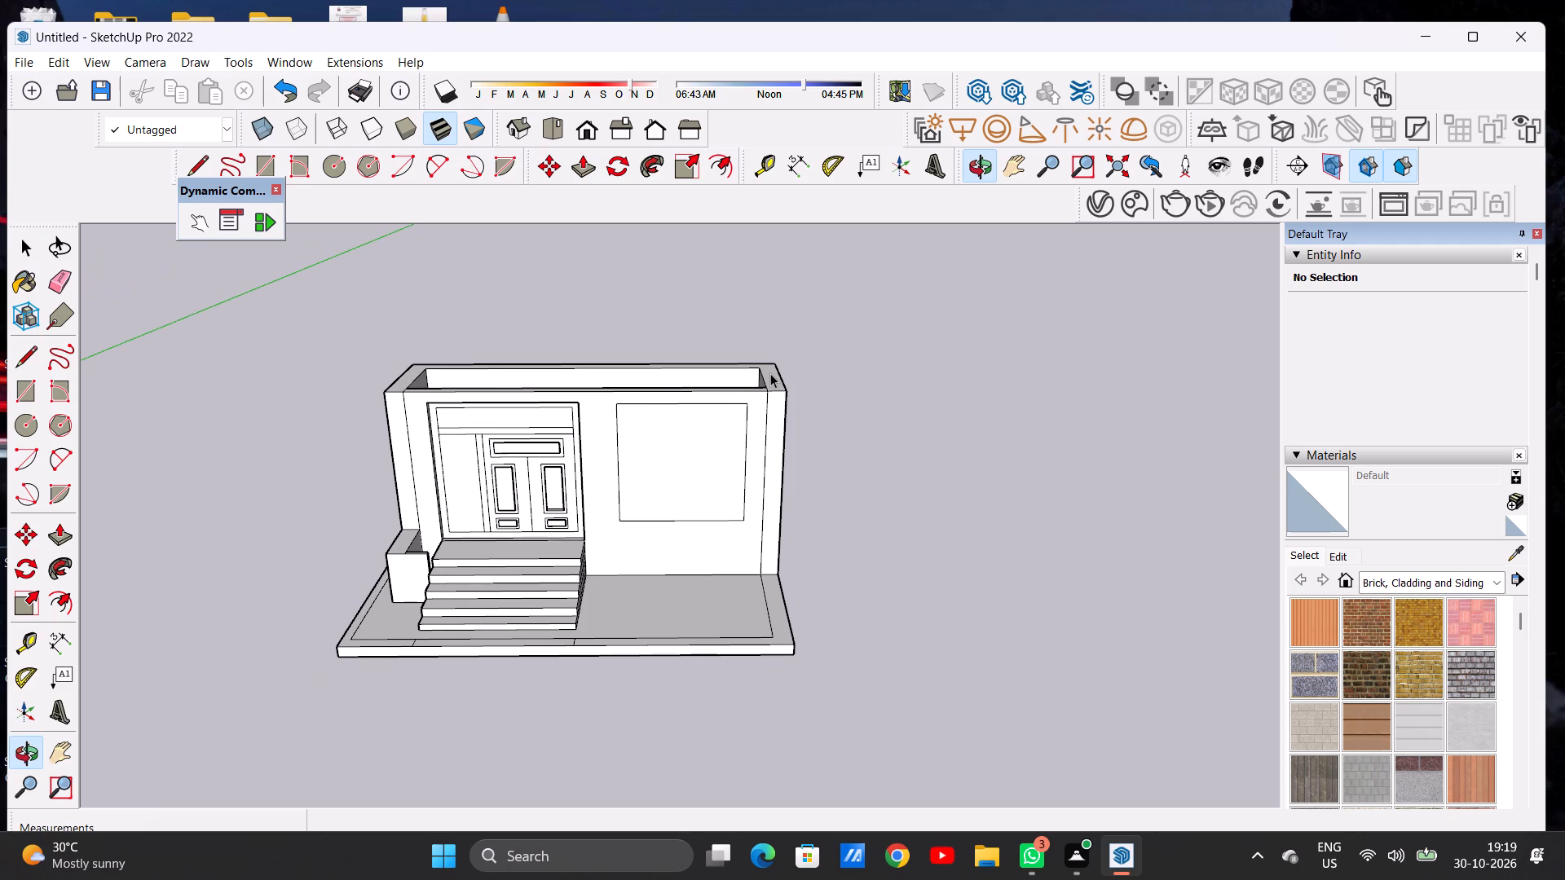
pyautogui.moveTo(404, 437); pyautogui.dragTo(414, 315, button='middle')
pyautogui.scroll(2, 430, 422)
pyautogui.scroll(-1, 422, 432)
pyautogui.scroll(3, 421, 433)
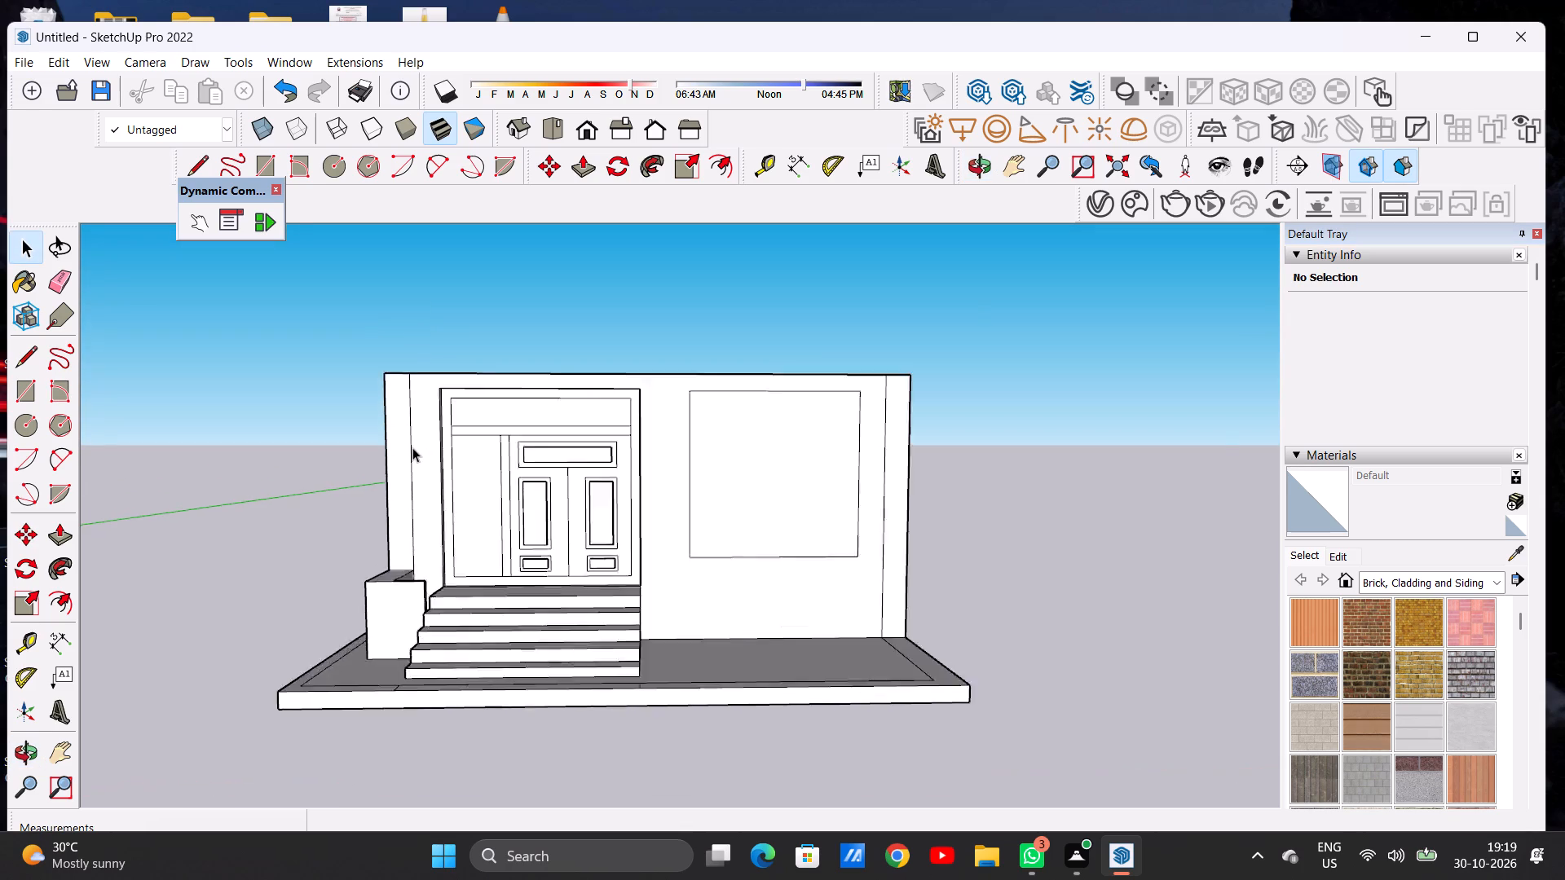
pyautogui.scroll(7, 412, 447)
pyautogui.moveTo(465, 420); pyautogui.dragTo(431, 433, button='middle')
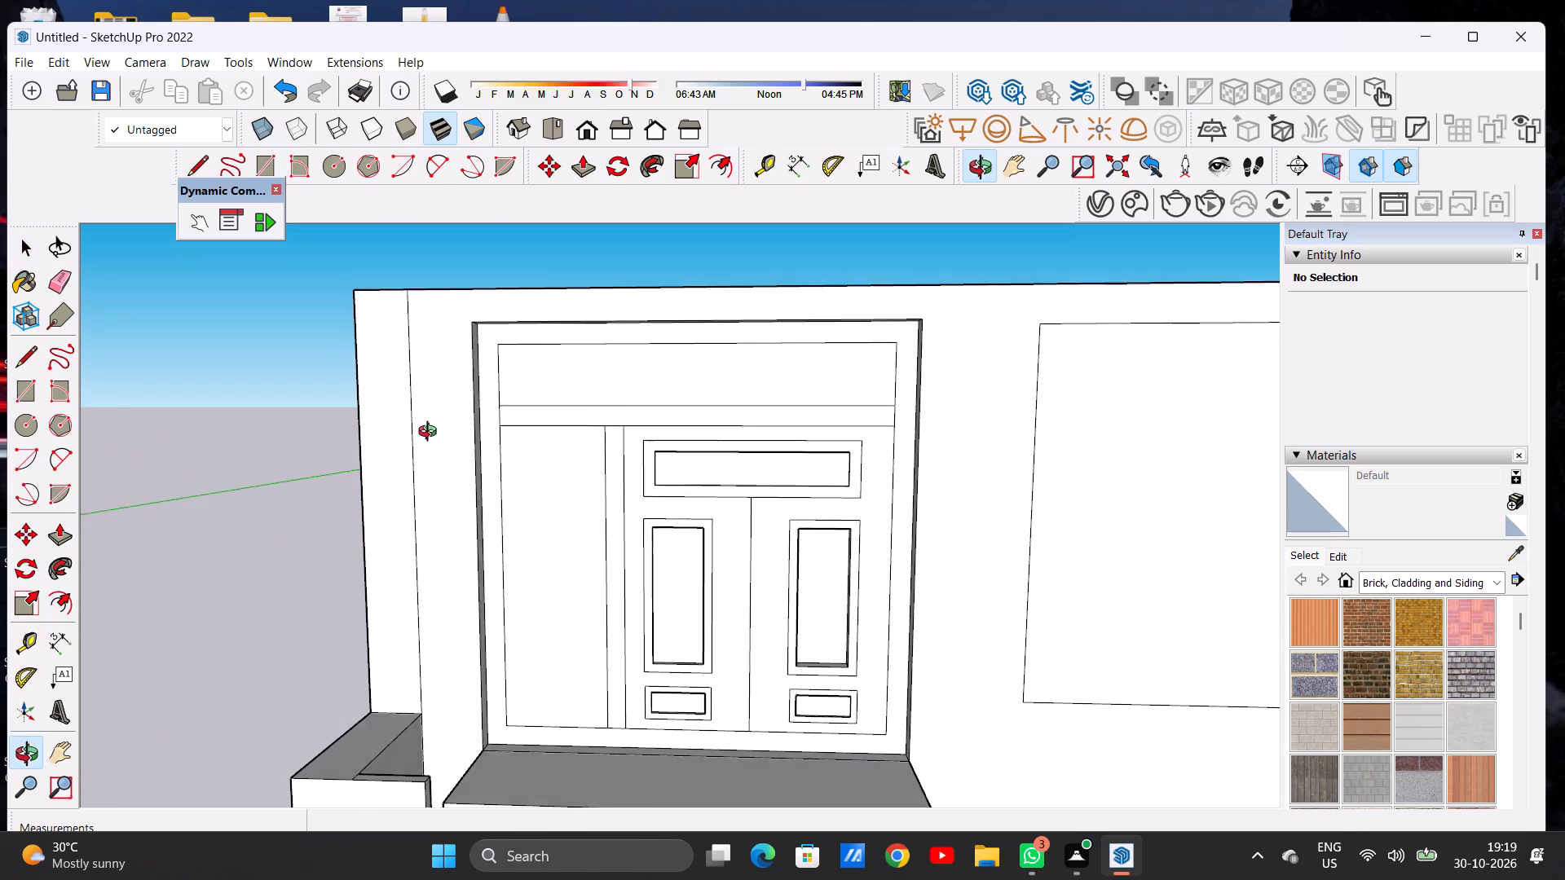
pyautogui.moveTo(431, 433); pyautogui.dragTo(420, 431, button='middle')
pyautogui.scroll(1, 420, 431)
pyautogui.scroll(-15, 425, 434)
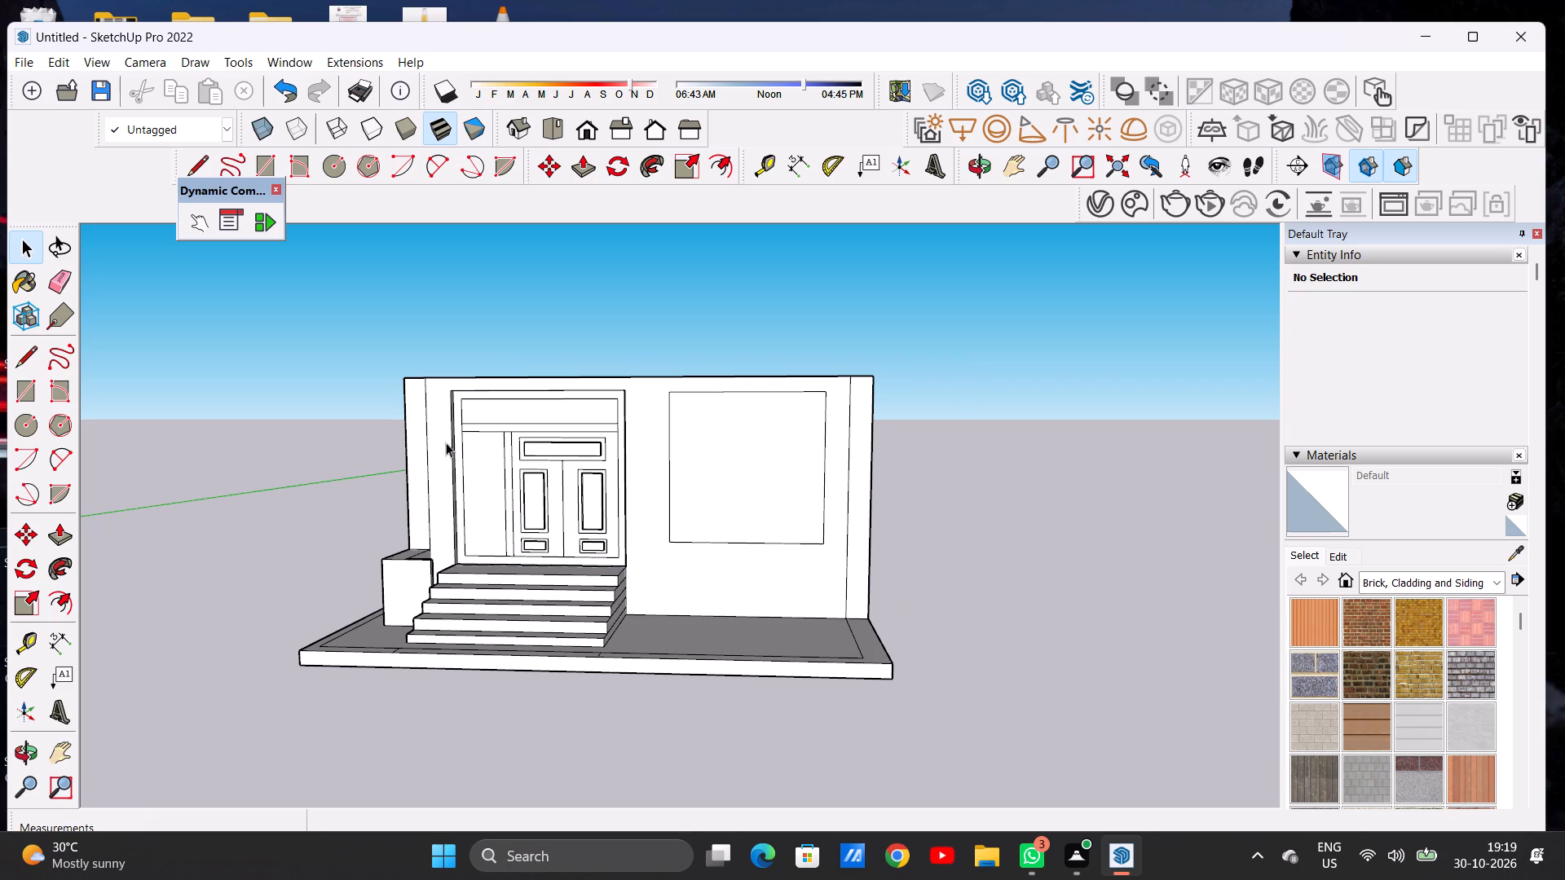
pyautogui.scroll(10, 429, 405)
pyautogui.scroll(-10, 429, 404)
pyautogui.moveTo(416, 433); pyautogui.dragTo(446, 464, button='middle')
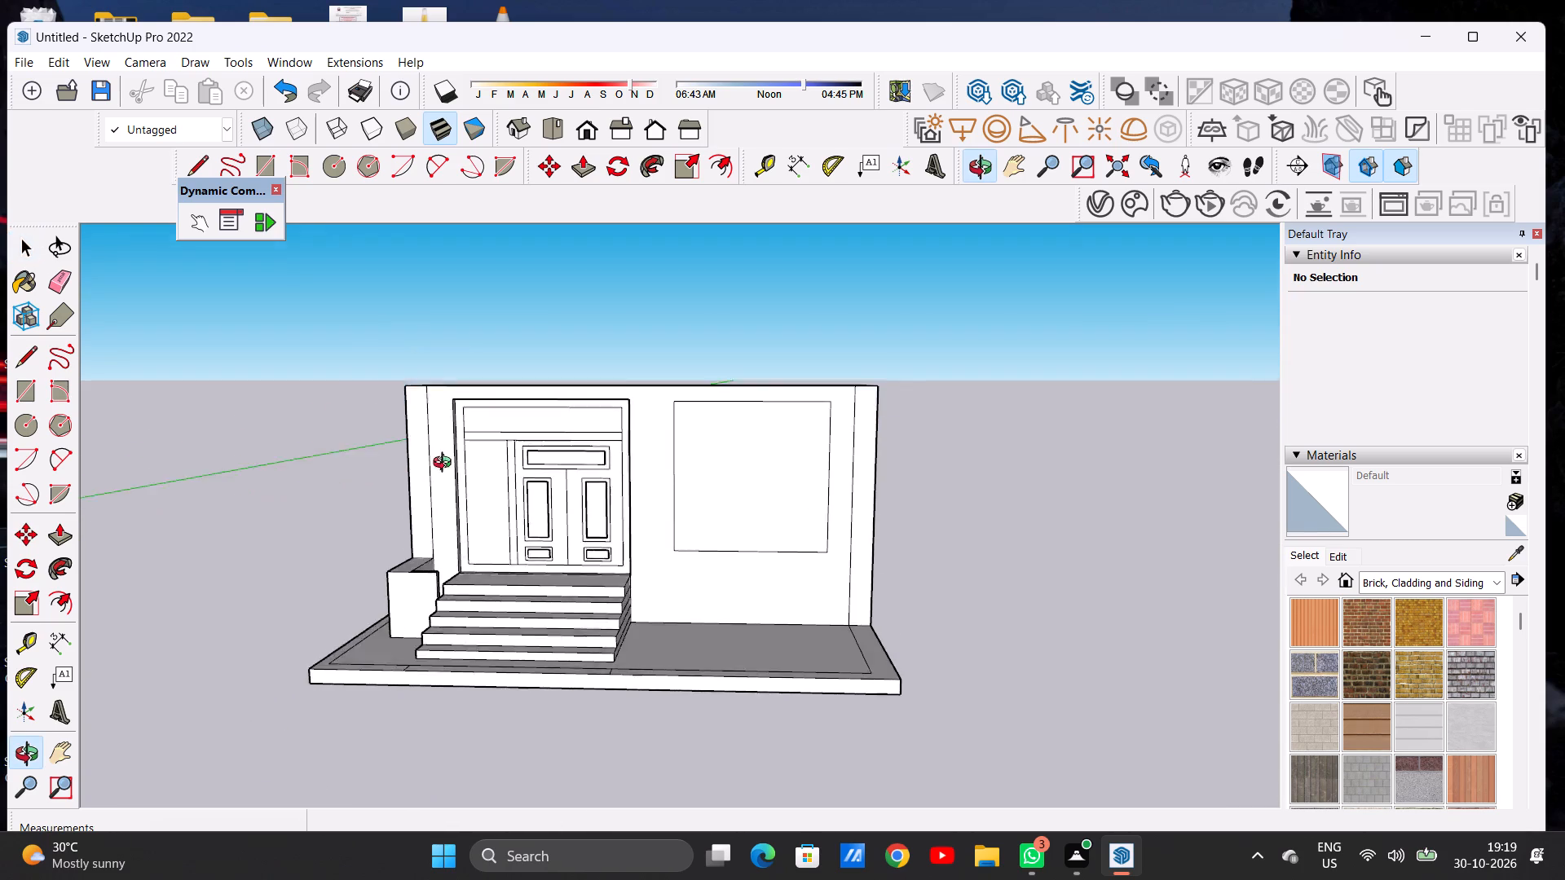
pyautogui.moveTo(446, 464); pyautogui.dragTo(725, 572, button='middle')
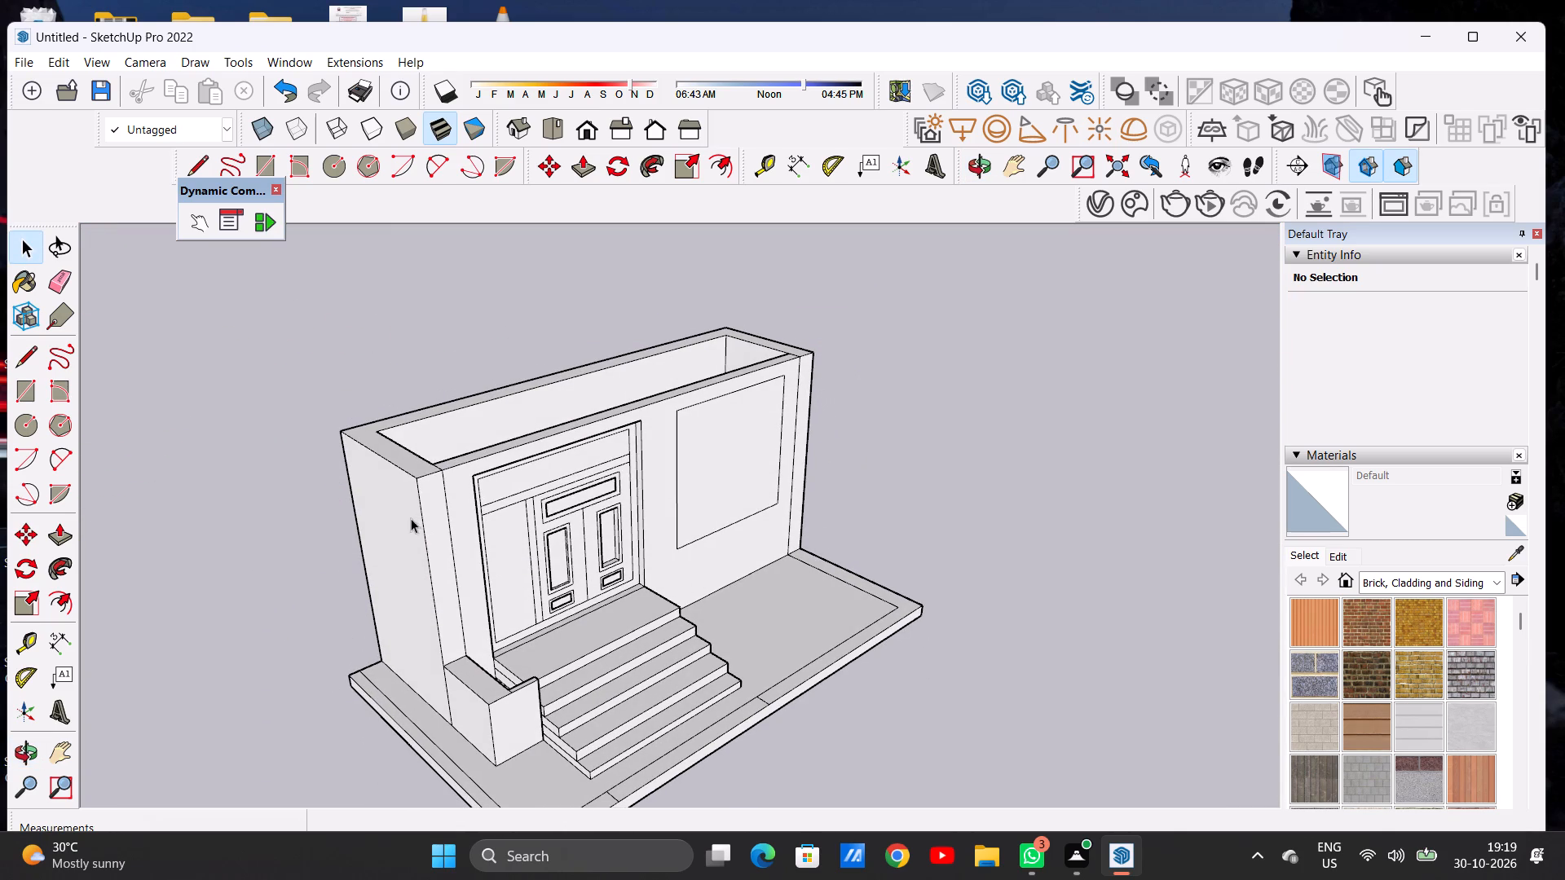
pyautogui.scroll(5, 412, 502)
pyautogui.scroll(-8, 454, 473)
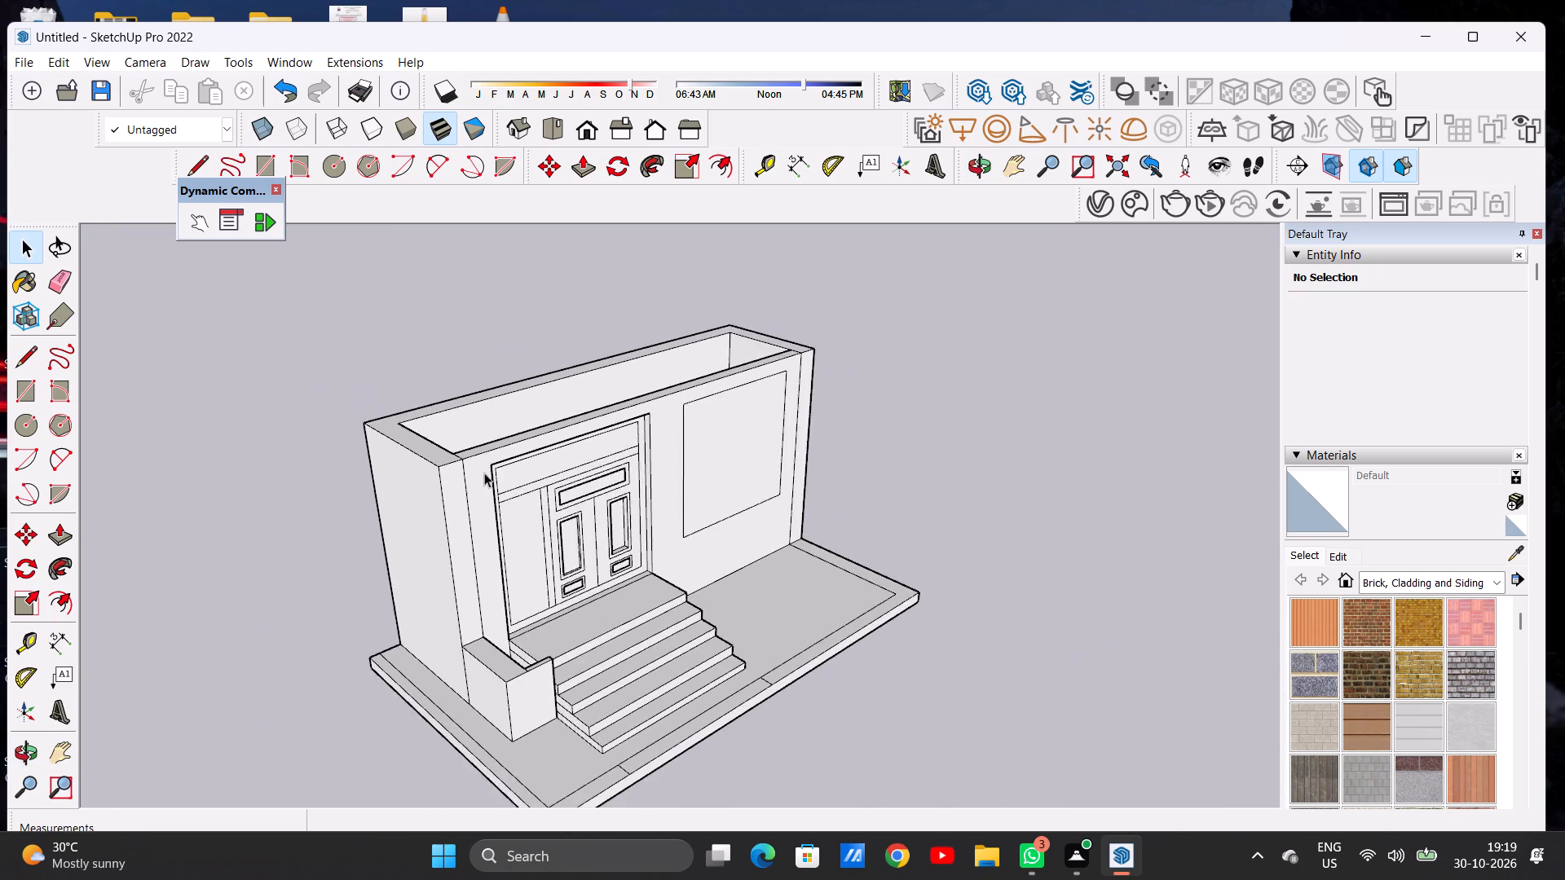
# Examine the building and the rectangle on the front wall from above, from a distance and straight from the front.
pyautogui.scroll(-1, 484, 473)
pyautogui.moveTo(486, 496); pyautogui.dragTo(437, 583, button='middle')
pyautogui.scroll(4, 437, 530)
pyautogui.scroll(-1, 437, 530)
pyautogui.scroll(2, 437, 530)
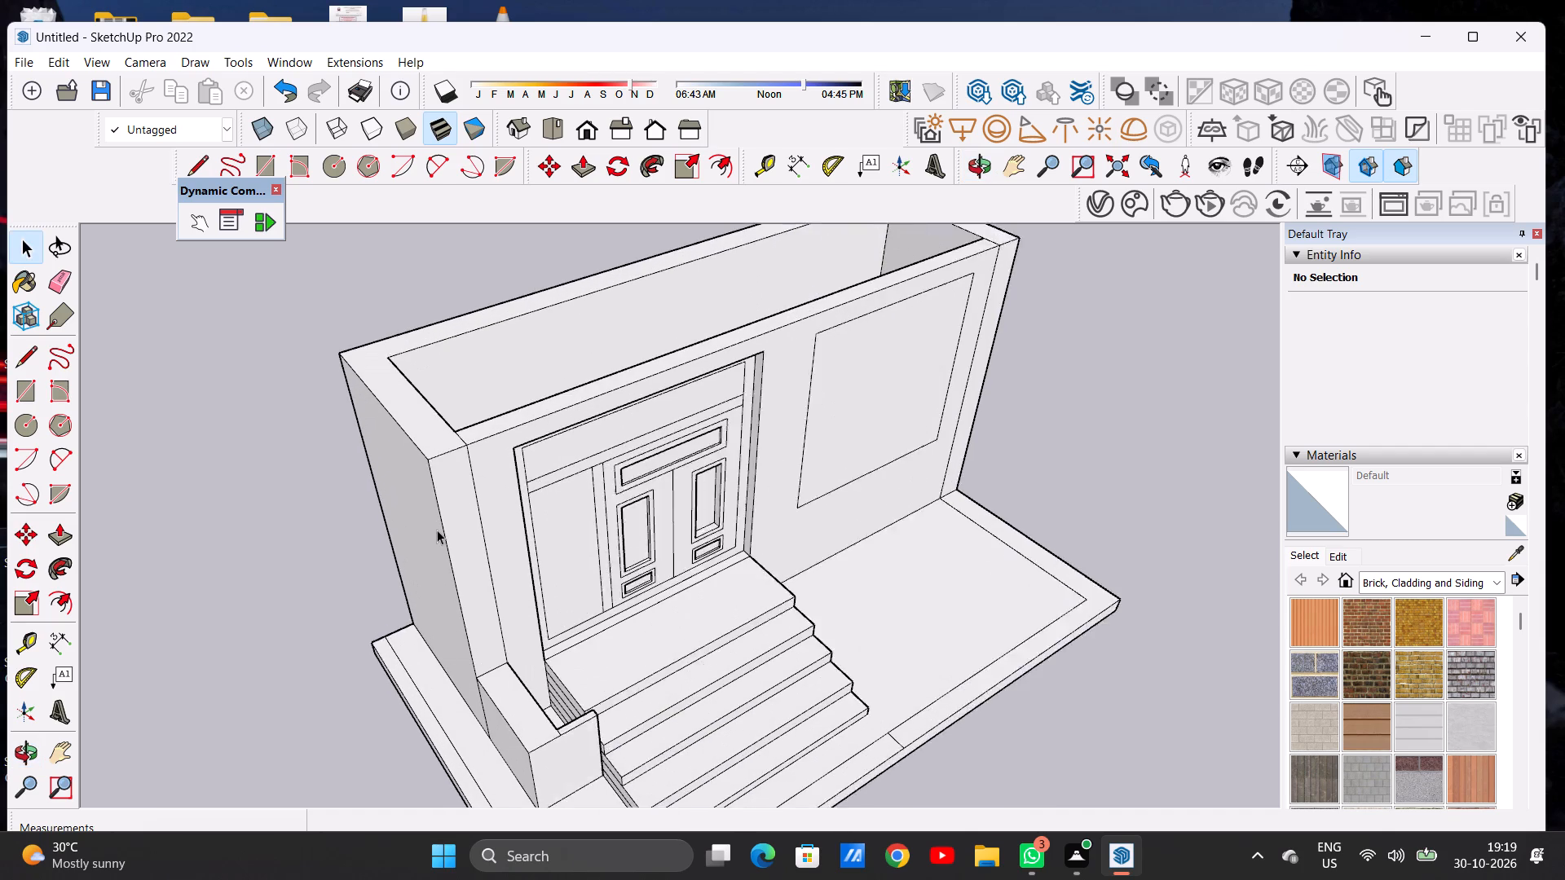
pyautogui.scroll(2, 437, 530)
pyautogui.scroll(-4, 452, 530)
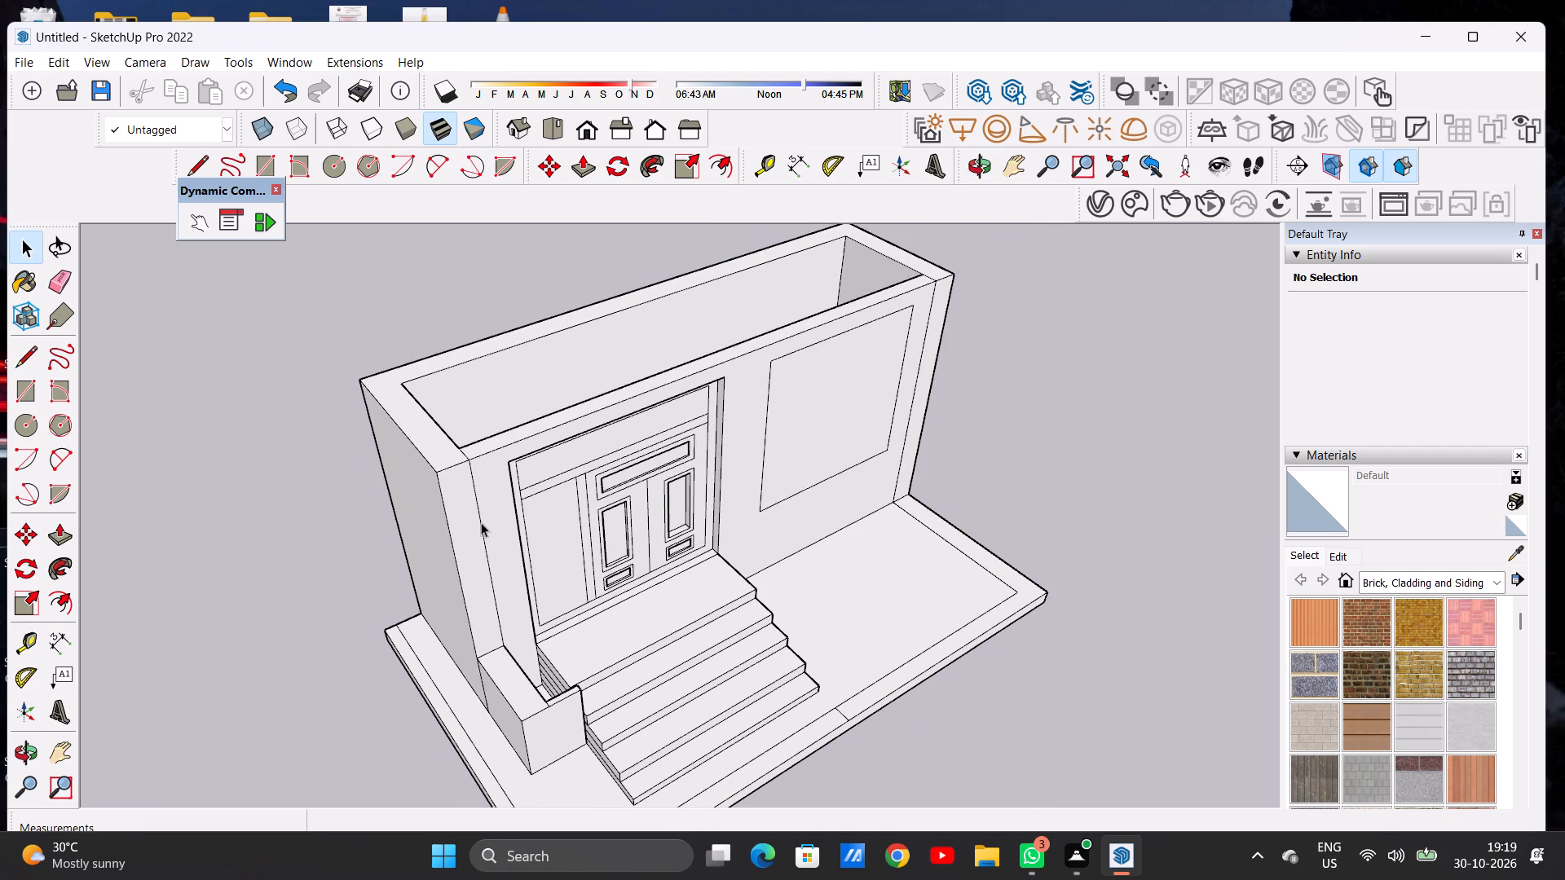
pyautogui.scroll(-6, 638, 580)
pyautogui.moveTo(751, 586); pyautogui.dragTo(669, 530, button='middle')
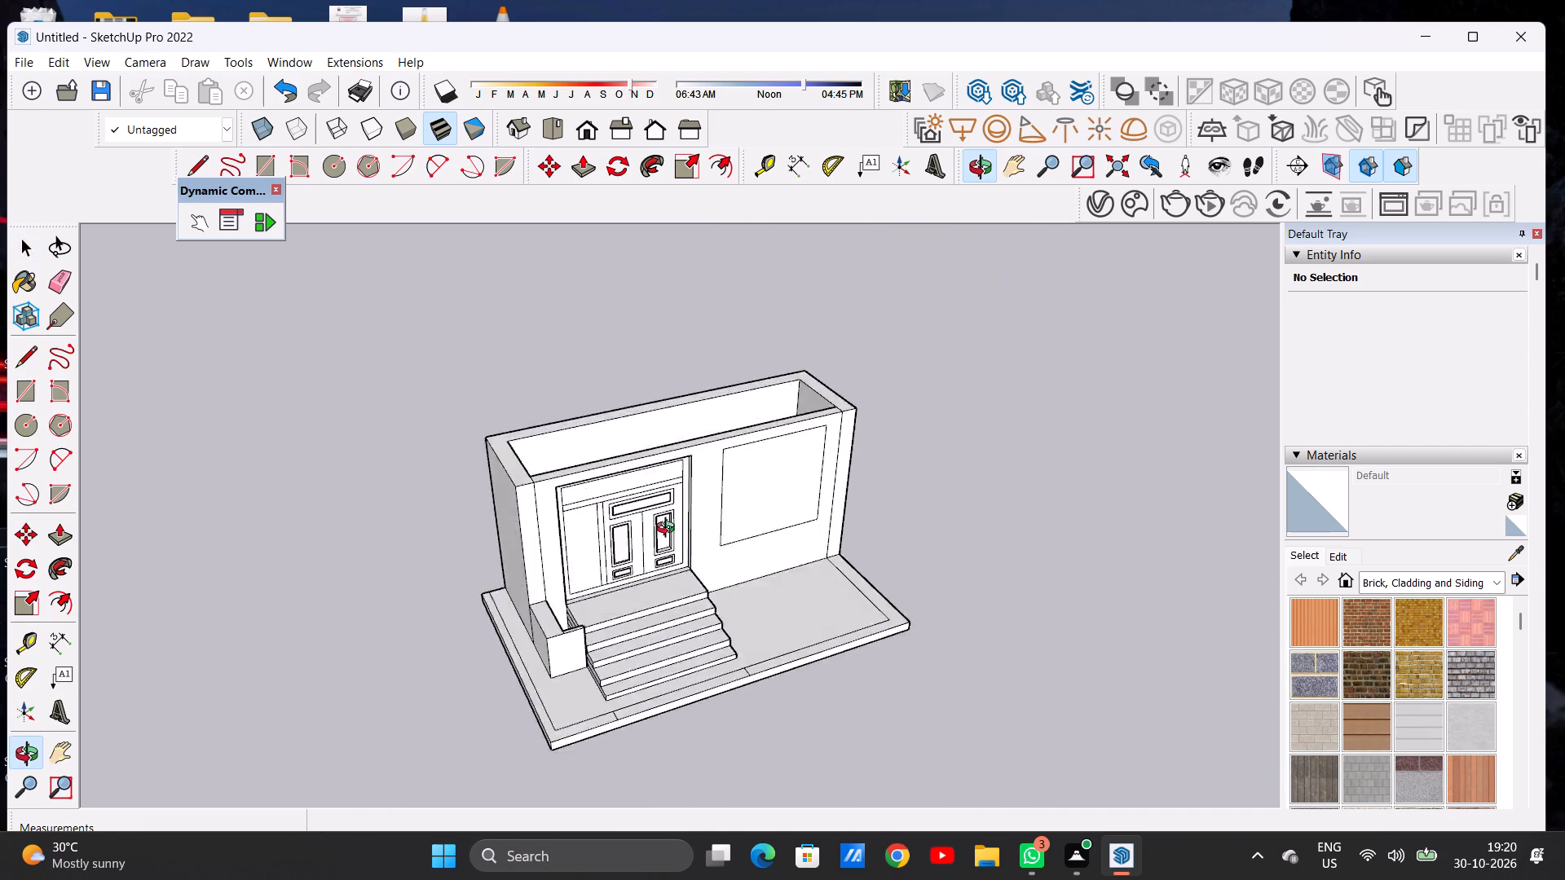
pyautogui.moveTo(669, 530); pyautogui.dragTo(531, 411, button='middle')
pyautogui.scroll(2, 578, 455)
pyautogui.scroll(-1, 582, 459)
pyautogui.scroll(3, 582, 459)
pyautogui.scroll(-7, 518, 472)
pyautogui.scroll(-2, 586, 476)
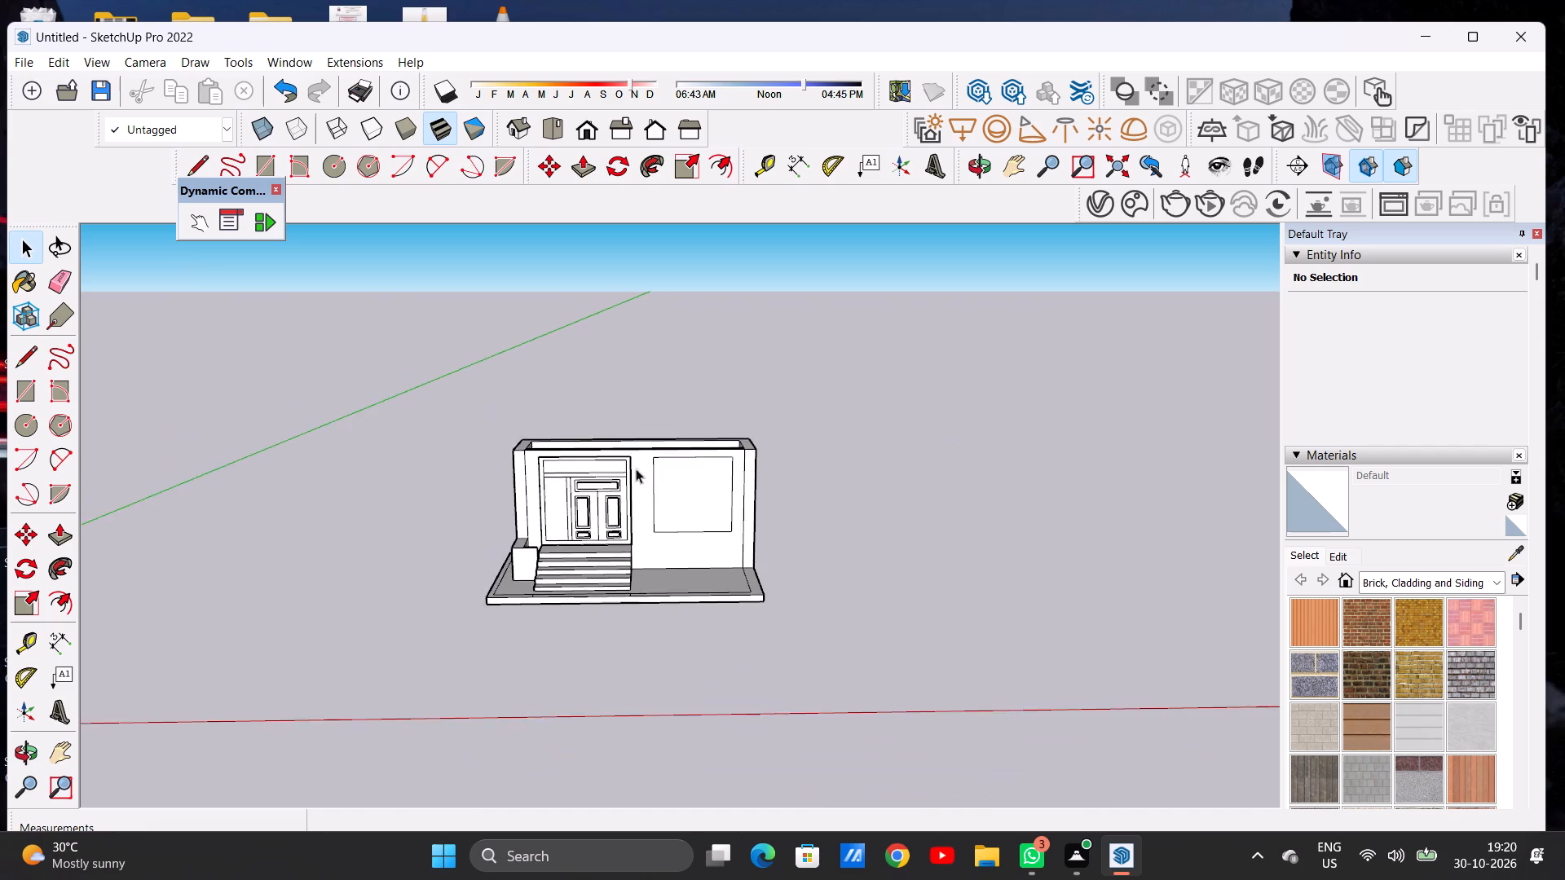
pyautogui.scroll(5, 687, 469)
pyautogui.scroll(-1, 687, 469)
pyautogui.scroll(7, 687, 469)
pyautogui.moveTo(813, 411); pyautogui.dragTo(814, 466, button='middle')
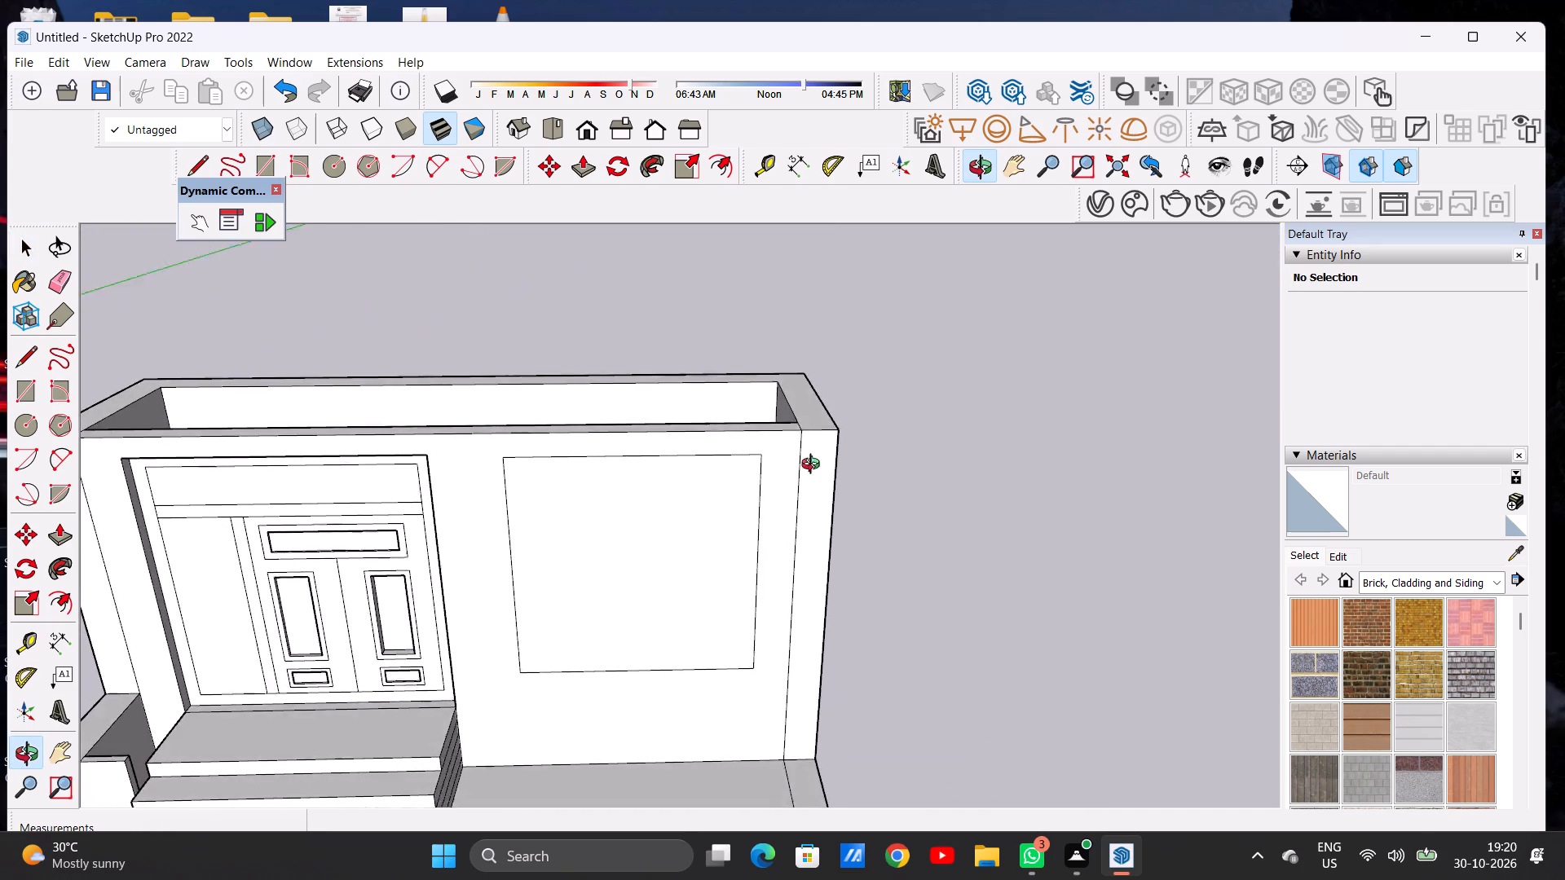
pyautogui.moveTo(814, 466); pyautogui.dragTo(813, 459, button='middle')
pyautogui.scroll(2, 812, 458)
pyautogui.scroll(-12, 823, 463)
pyautogui.moveTo(801, 555); pyautogui.dragTo(788, 451, button='middle')
pyautogui.scroll(2, 778, 518)
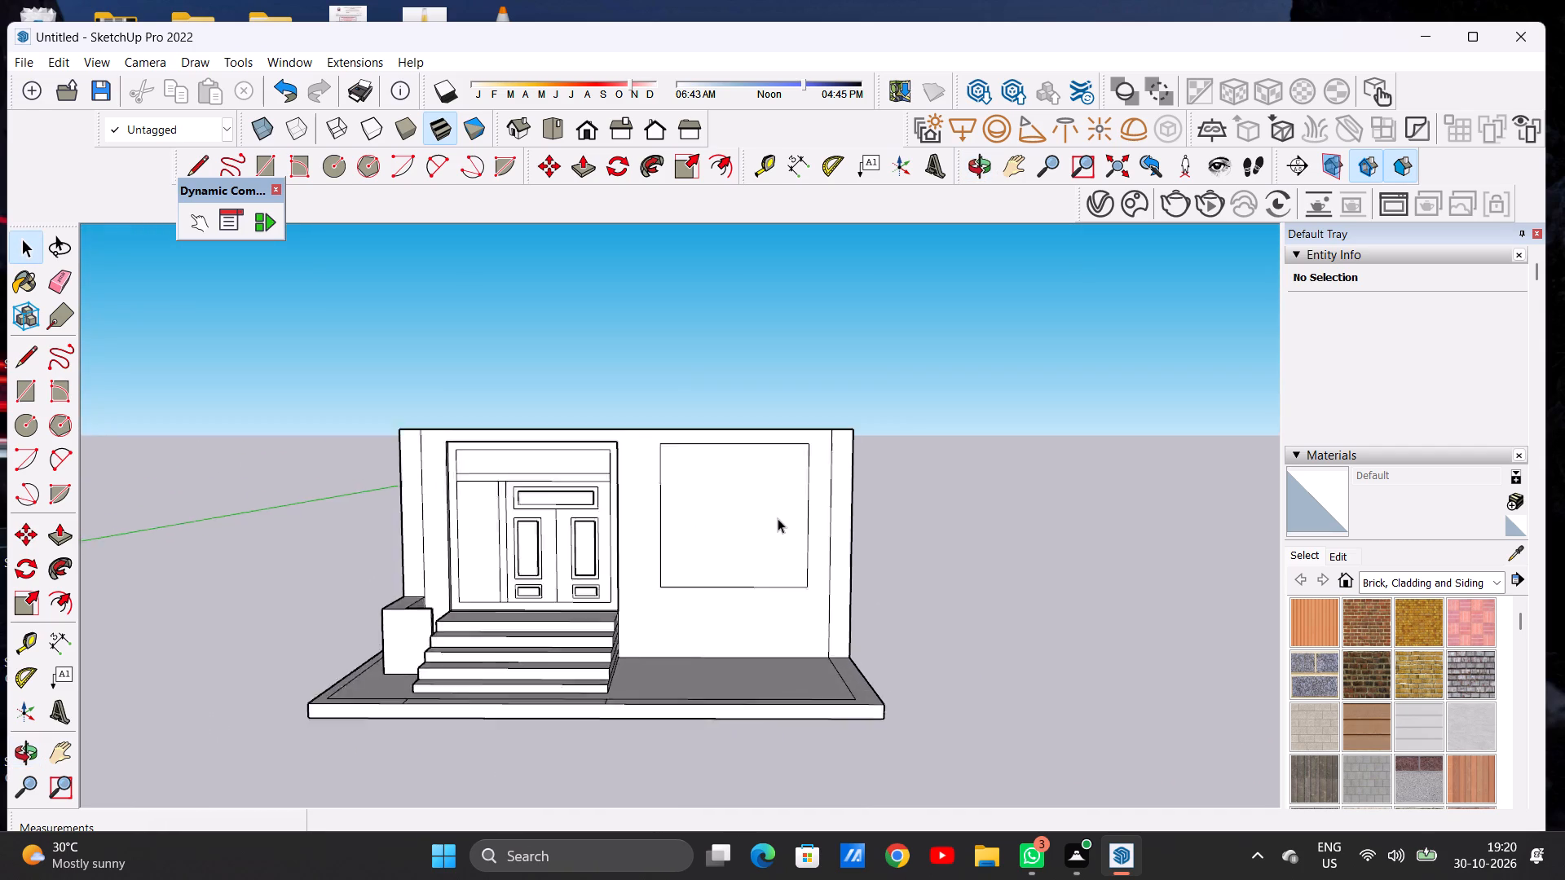
pyautogui.scroll(7, 778, 518)
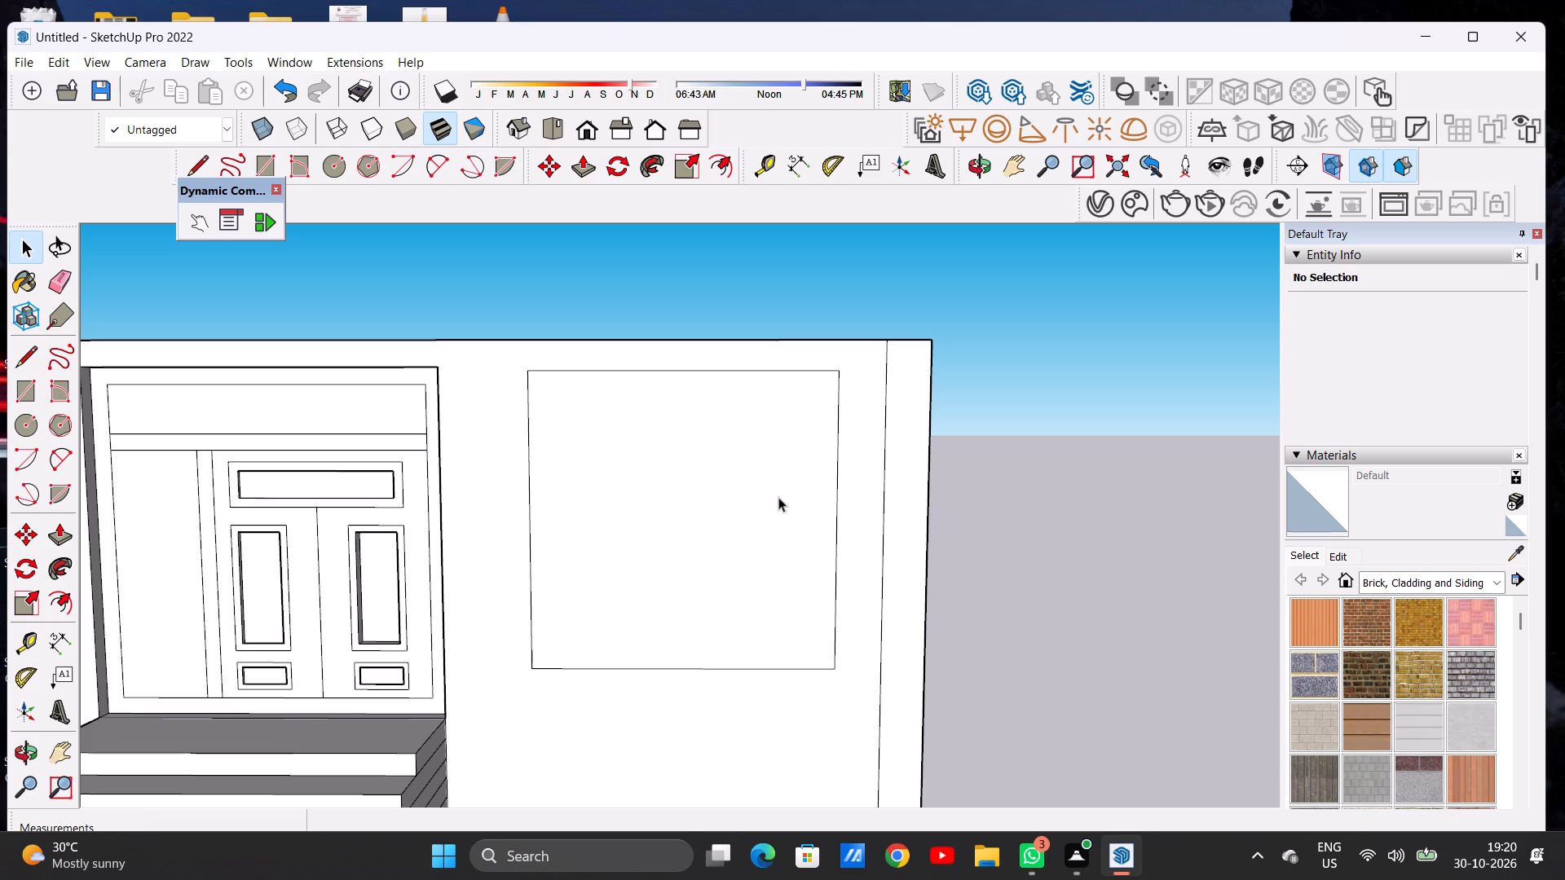
# Push the wall rectangle beside the door inward about 1' 2 3/8" to form a window recess.
pyautogui.press('p')
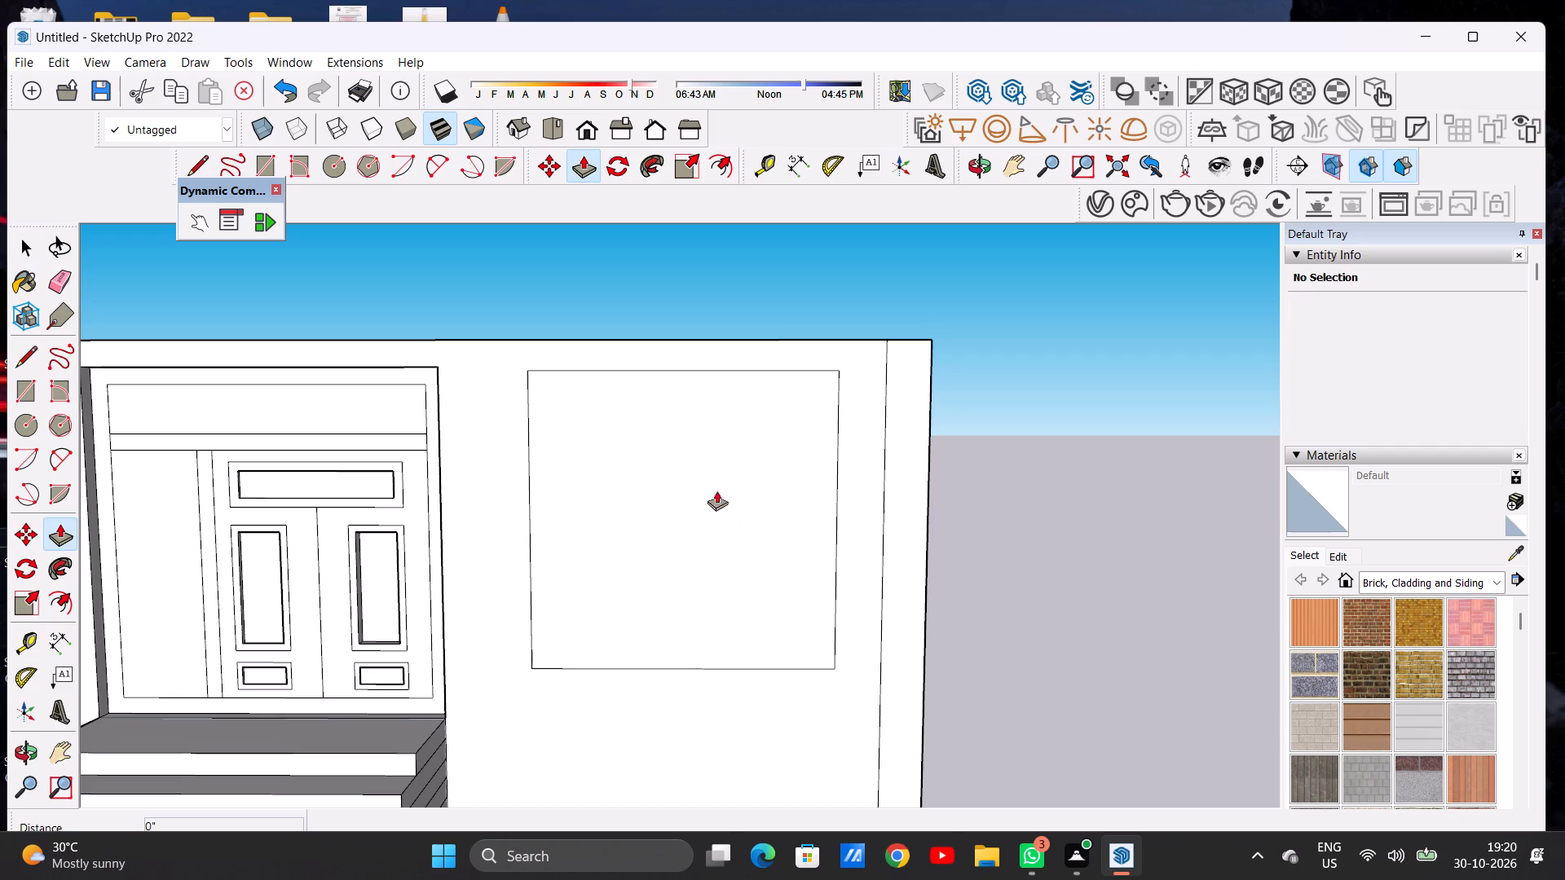
pyautogui.moveTo(647, 446); pyautogui.dragTo(623, 611, button='middle')
pyautogui.scroll(7, 545, 416)
pyautogui.click(564, 433)
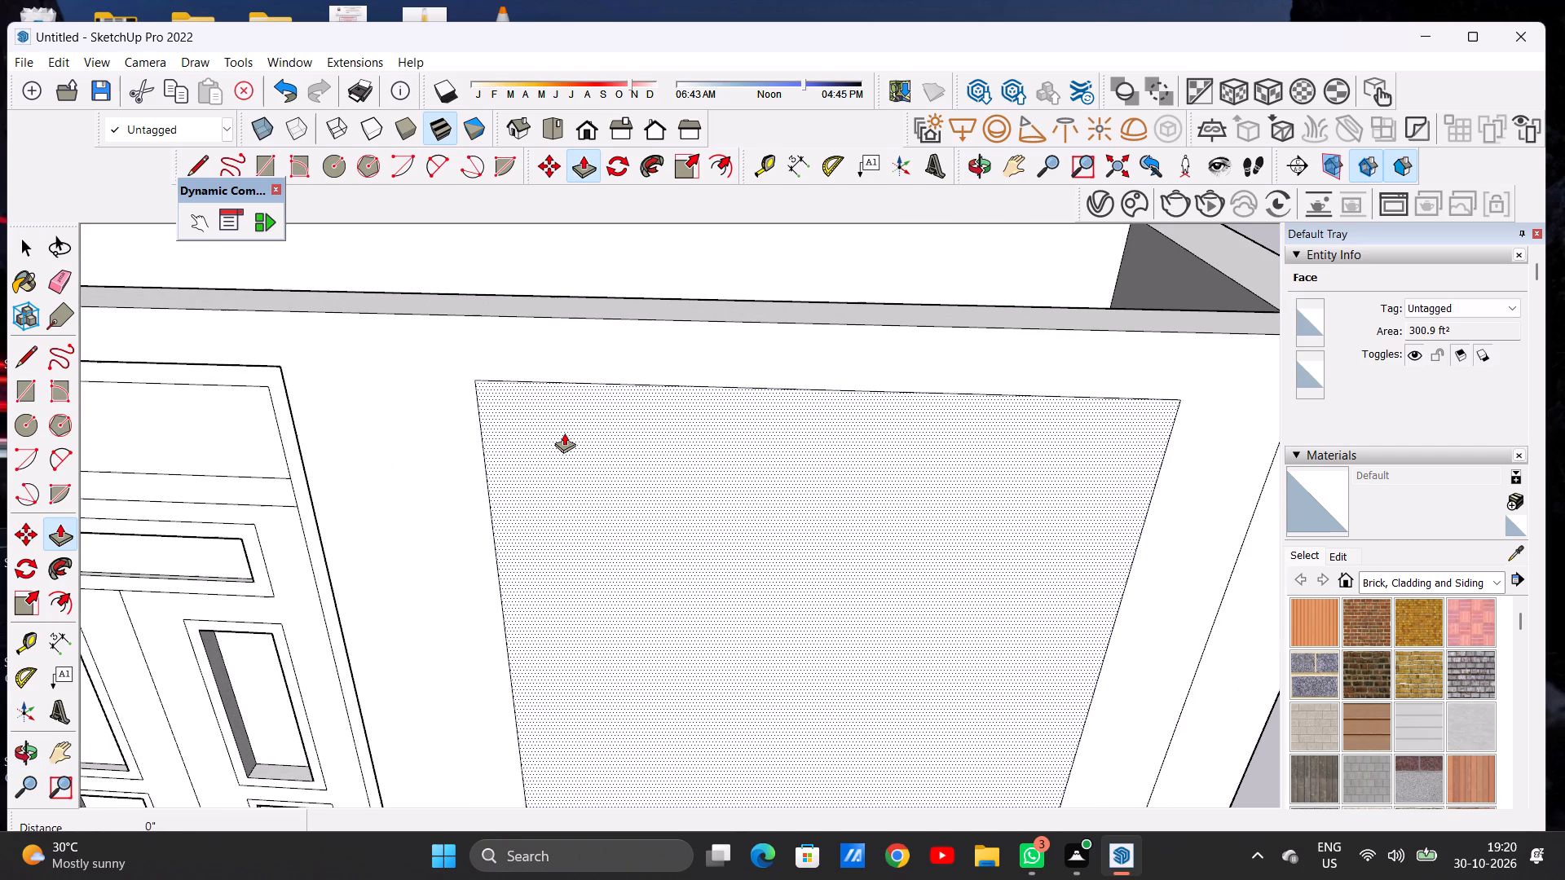
pyautogui.click(582, 418)
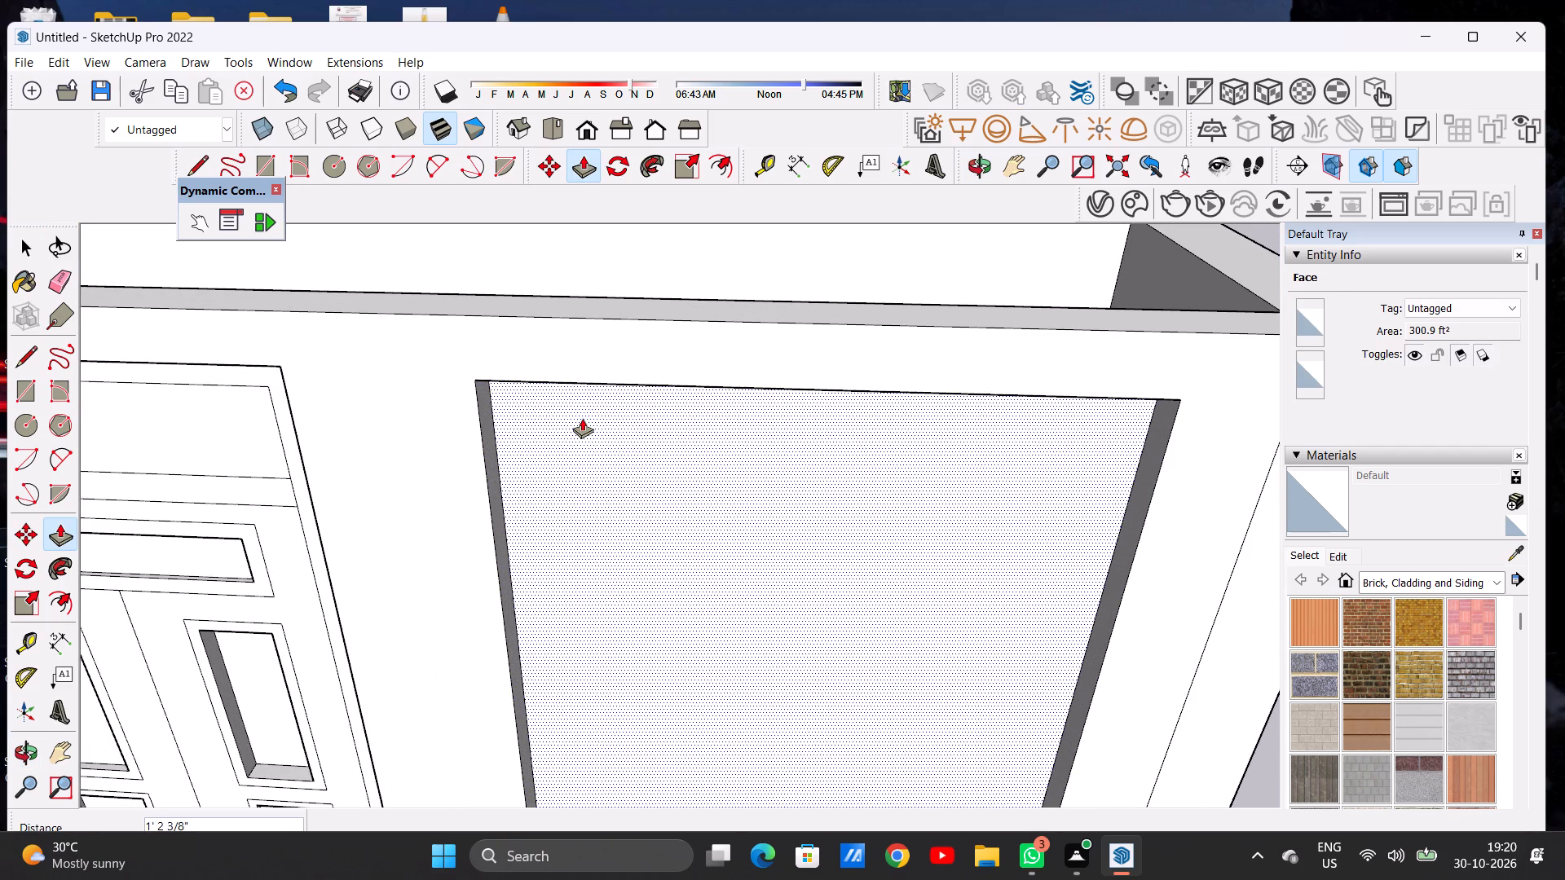
pyautogui.press('space')
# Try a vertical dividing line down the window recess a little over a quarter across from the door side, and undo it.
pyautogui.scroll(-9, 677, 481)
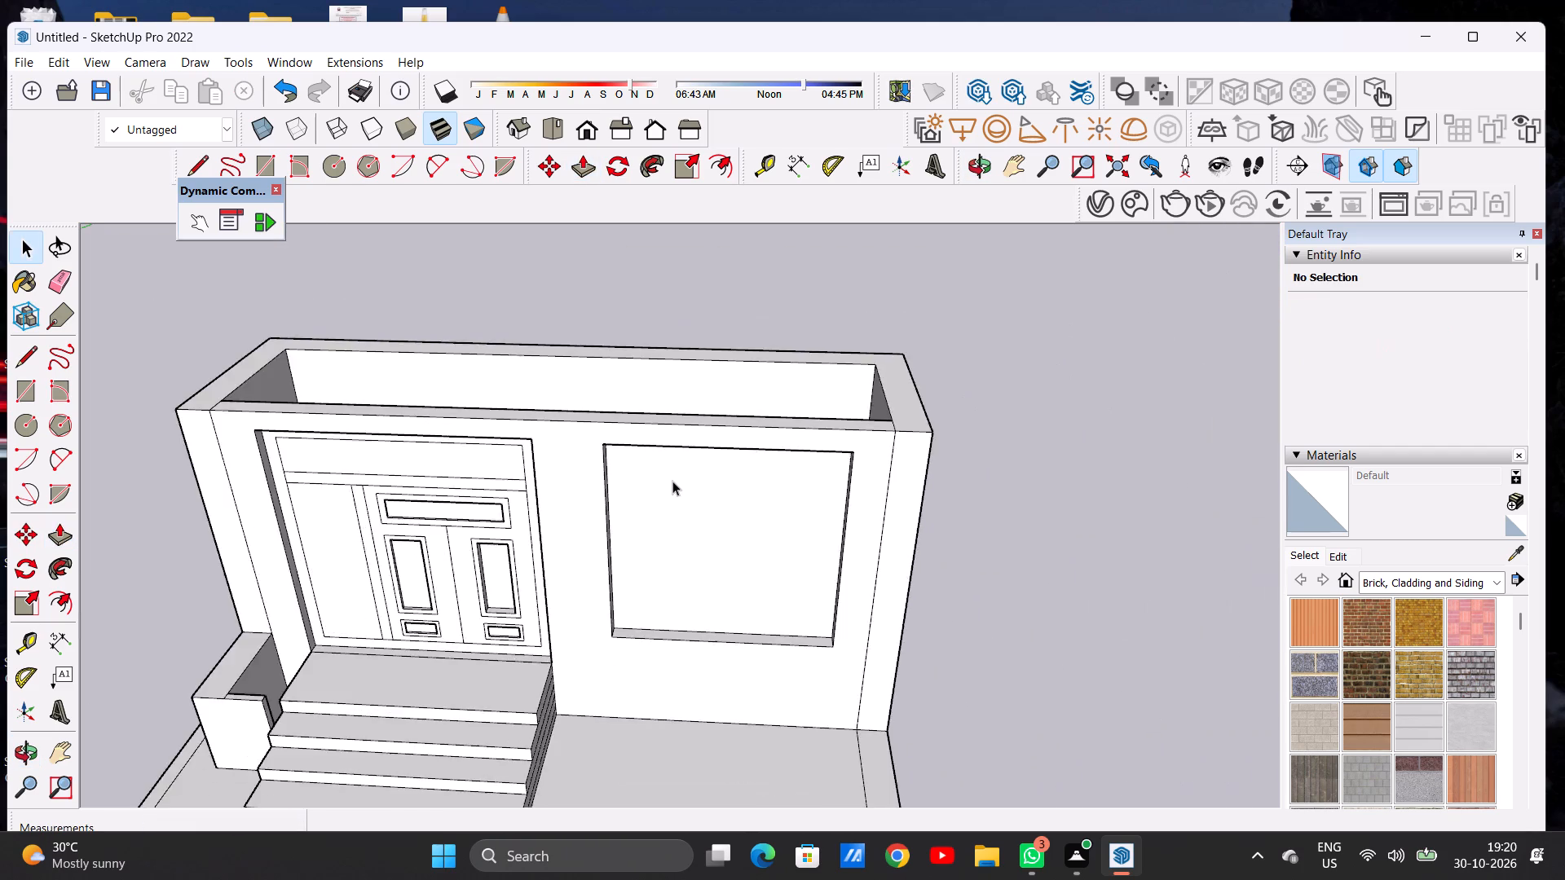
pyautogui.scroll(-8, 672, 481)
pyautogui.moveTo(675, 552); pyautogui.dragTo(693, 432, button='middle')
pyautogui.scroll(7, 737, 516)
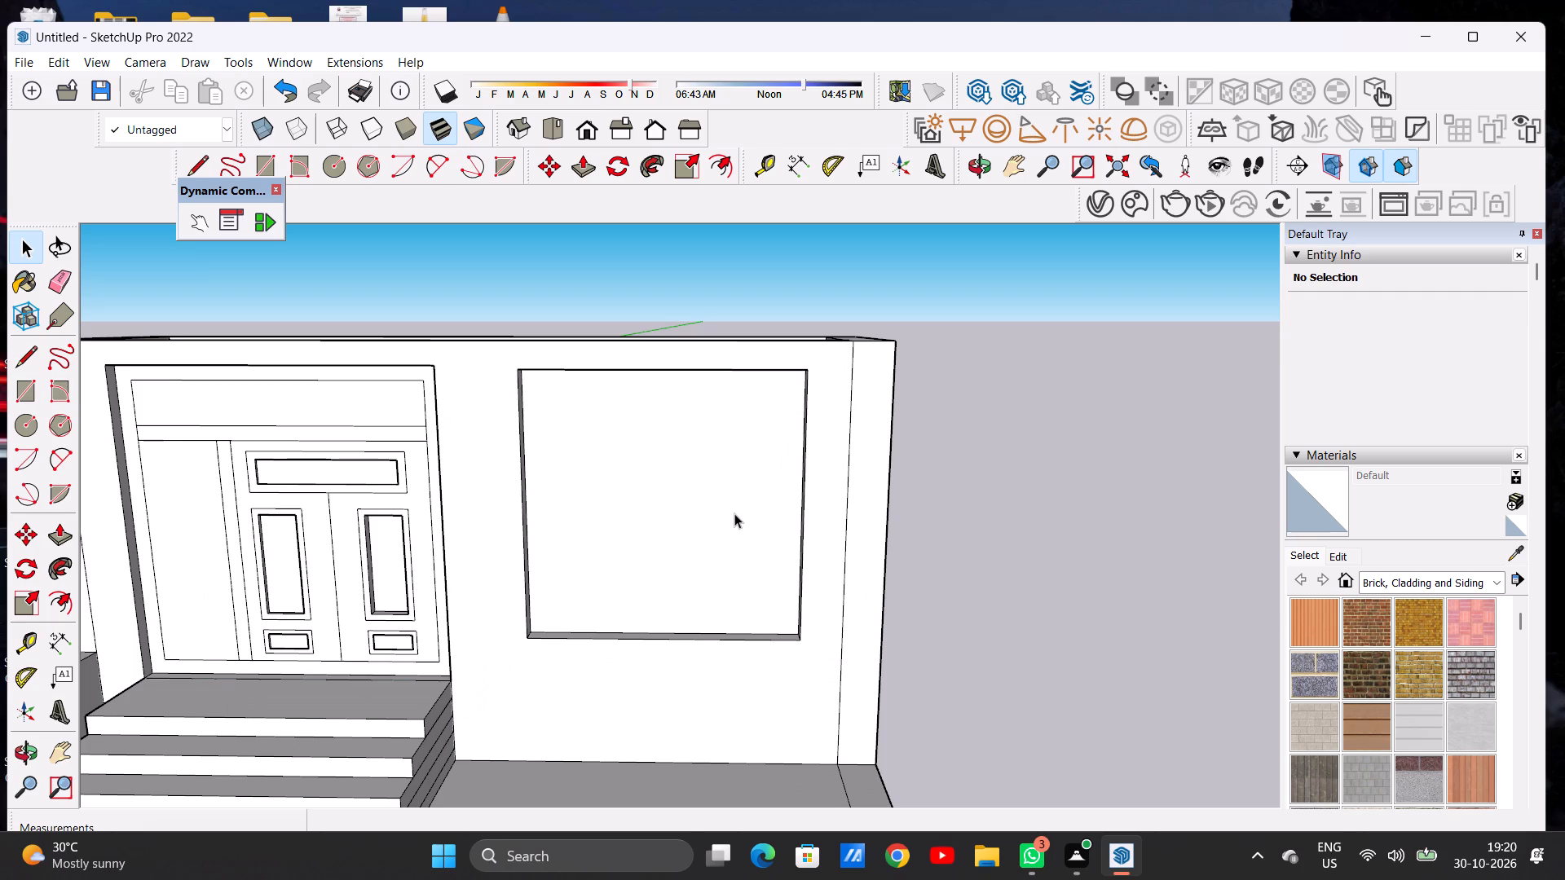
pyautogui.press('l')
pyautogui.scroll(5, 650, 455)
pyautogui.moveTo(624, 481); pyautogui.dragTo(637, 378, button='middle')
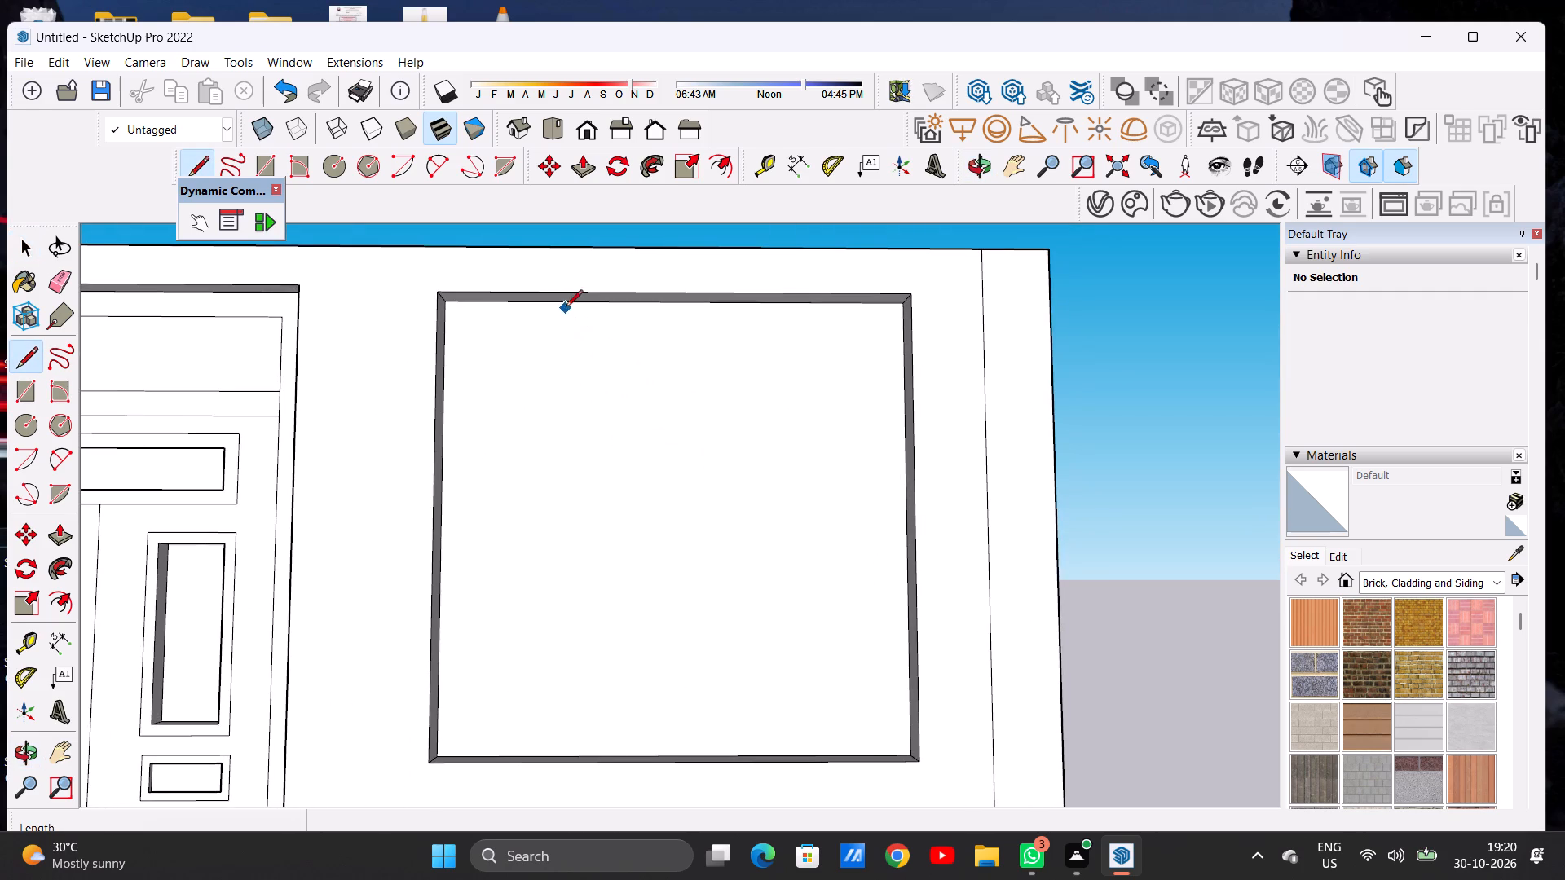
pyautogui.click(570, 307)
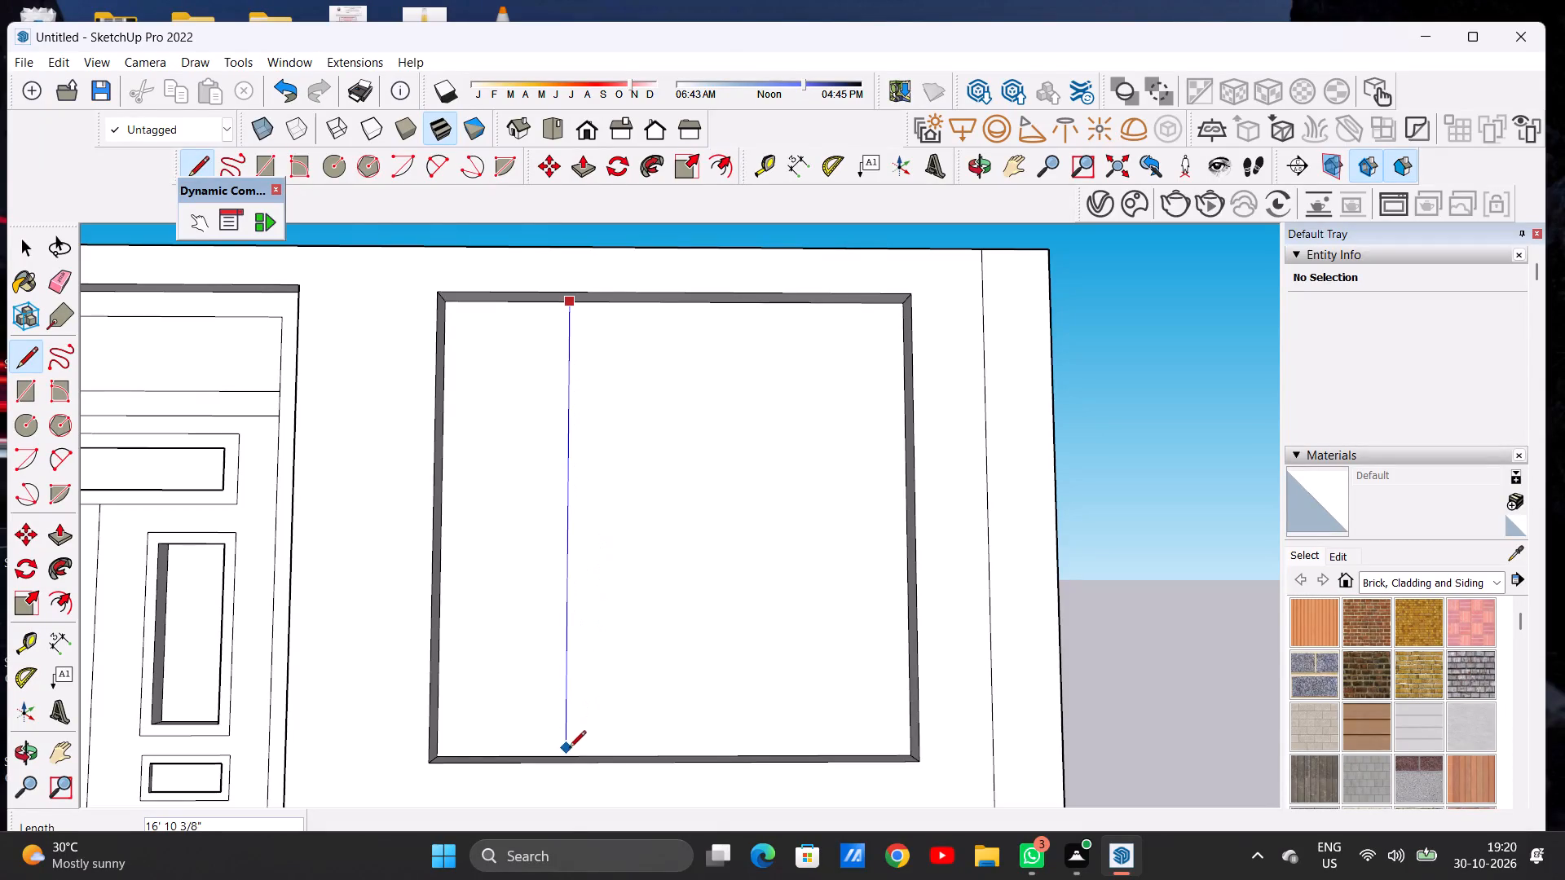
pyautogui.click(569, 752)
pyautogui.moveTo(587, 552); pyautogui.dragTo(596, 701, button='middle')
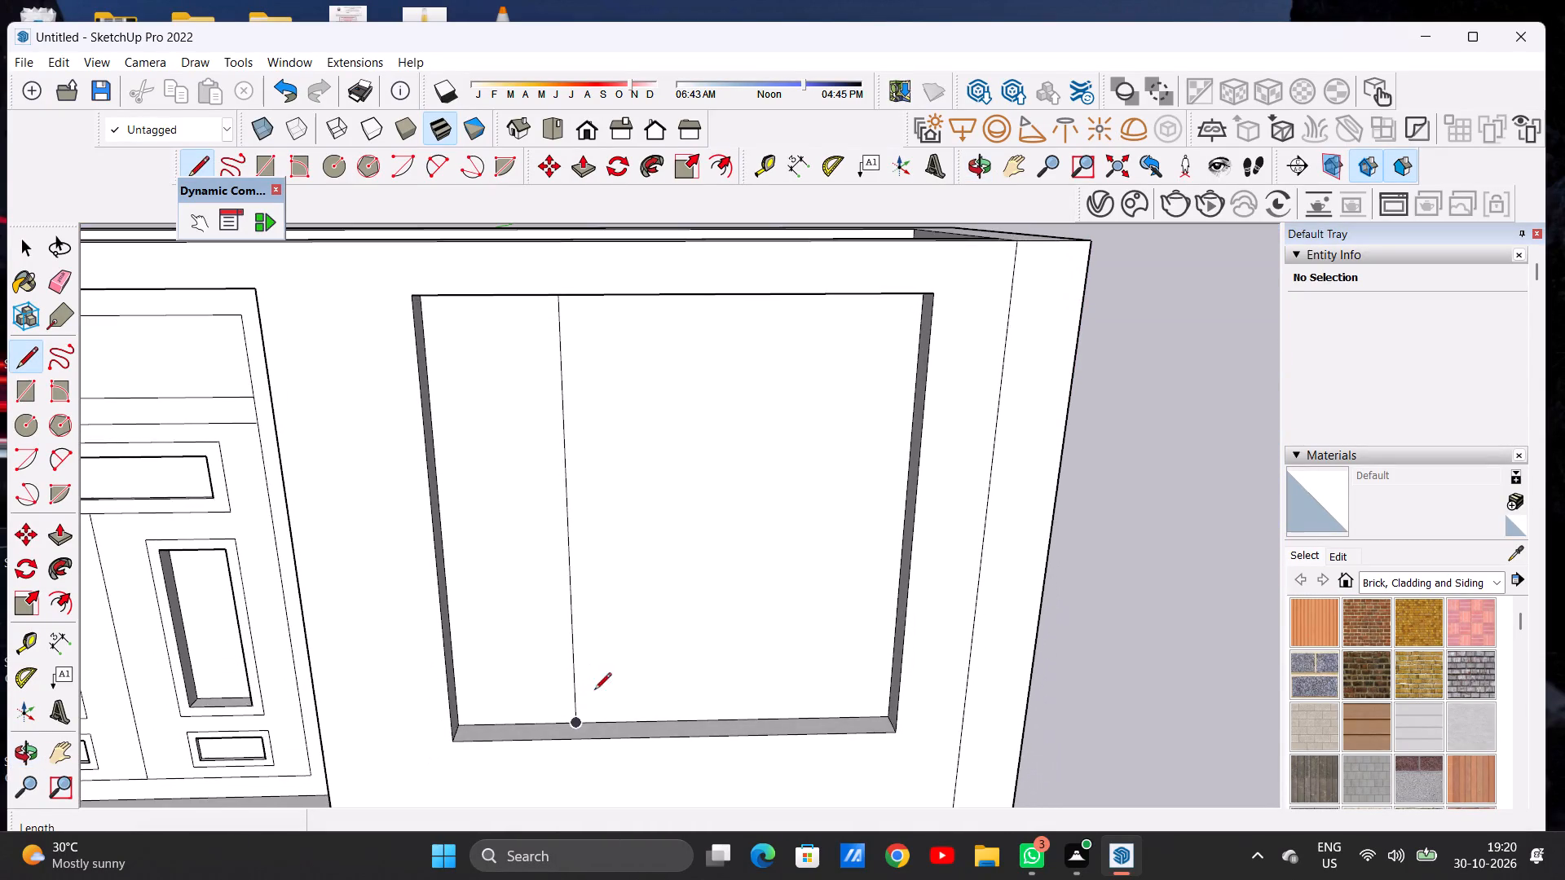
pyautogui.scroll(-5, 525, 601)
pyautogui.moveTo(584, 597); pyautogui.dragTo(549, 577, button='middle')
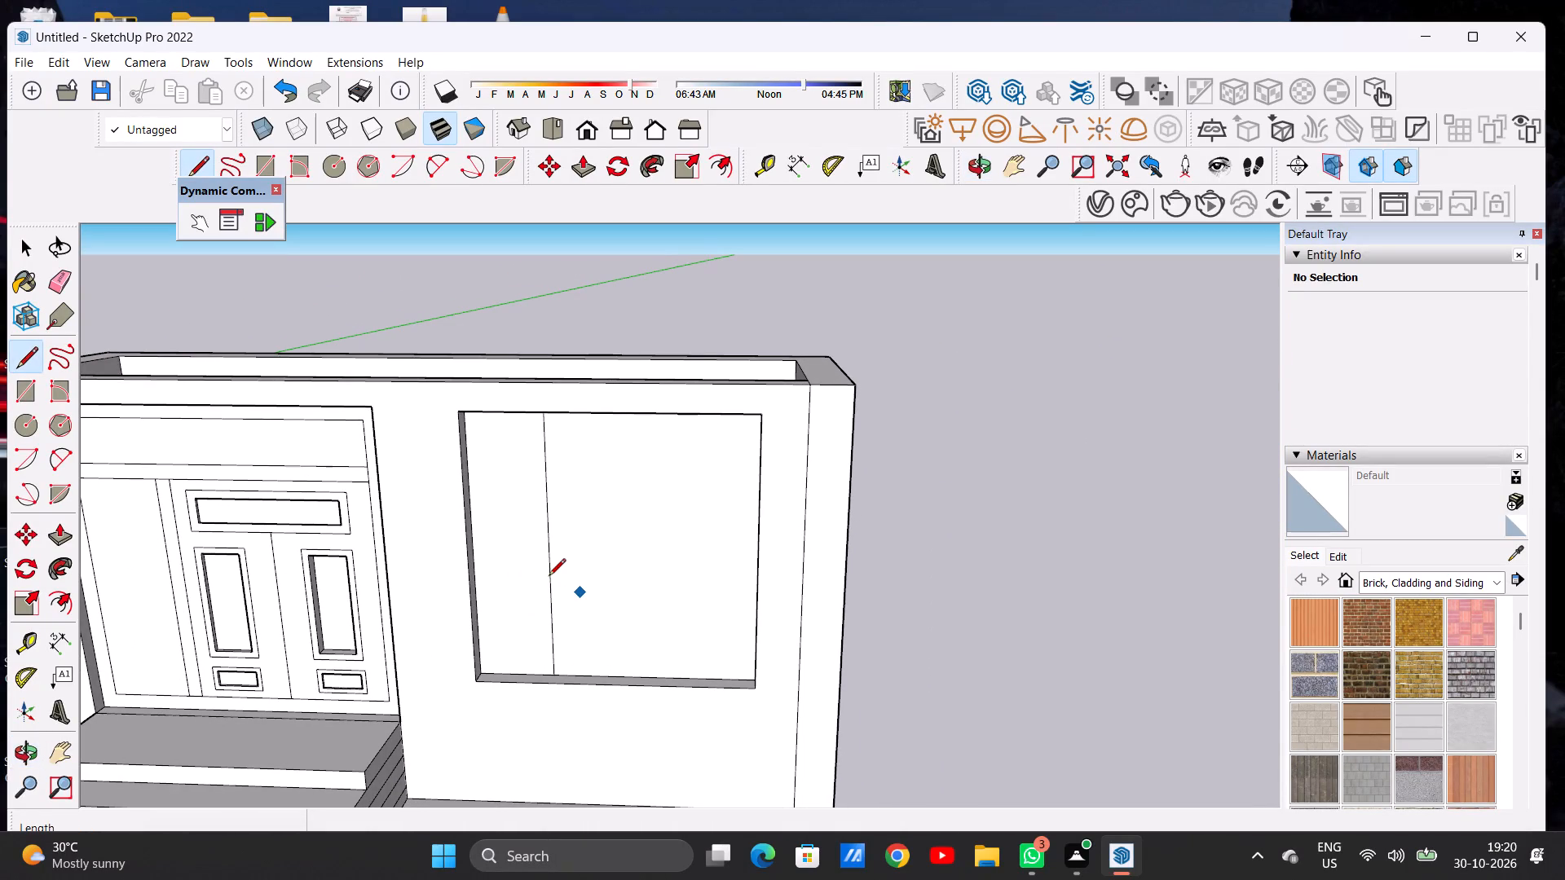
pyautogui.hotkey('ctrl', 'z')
# Draw a vertical line from the top to the bottom edge of the window recess, about one third across from the door side.
pyautogui.moveTo(601, 567); pyautogui.dragTo(611, 372, button='middle')
pyautogui.scroll(5, 588, 390)
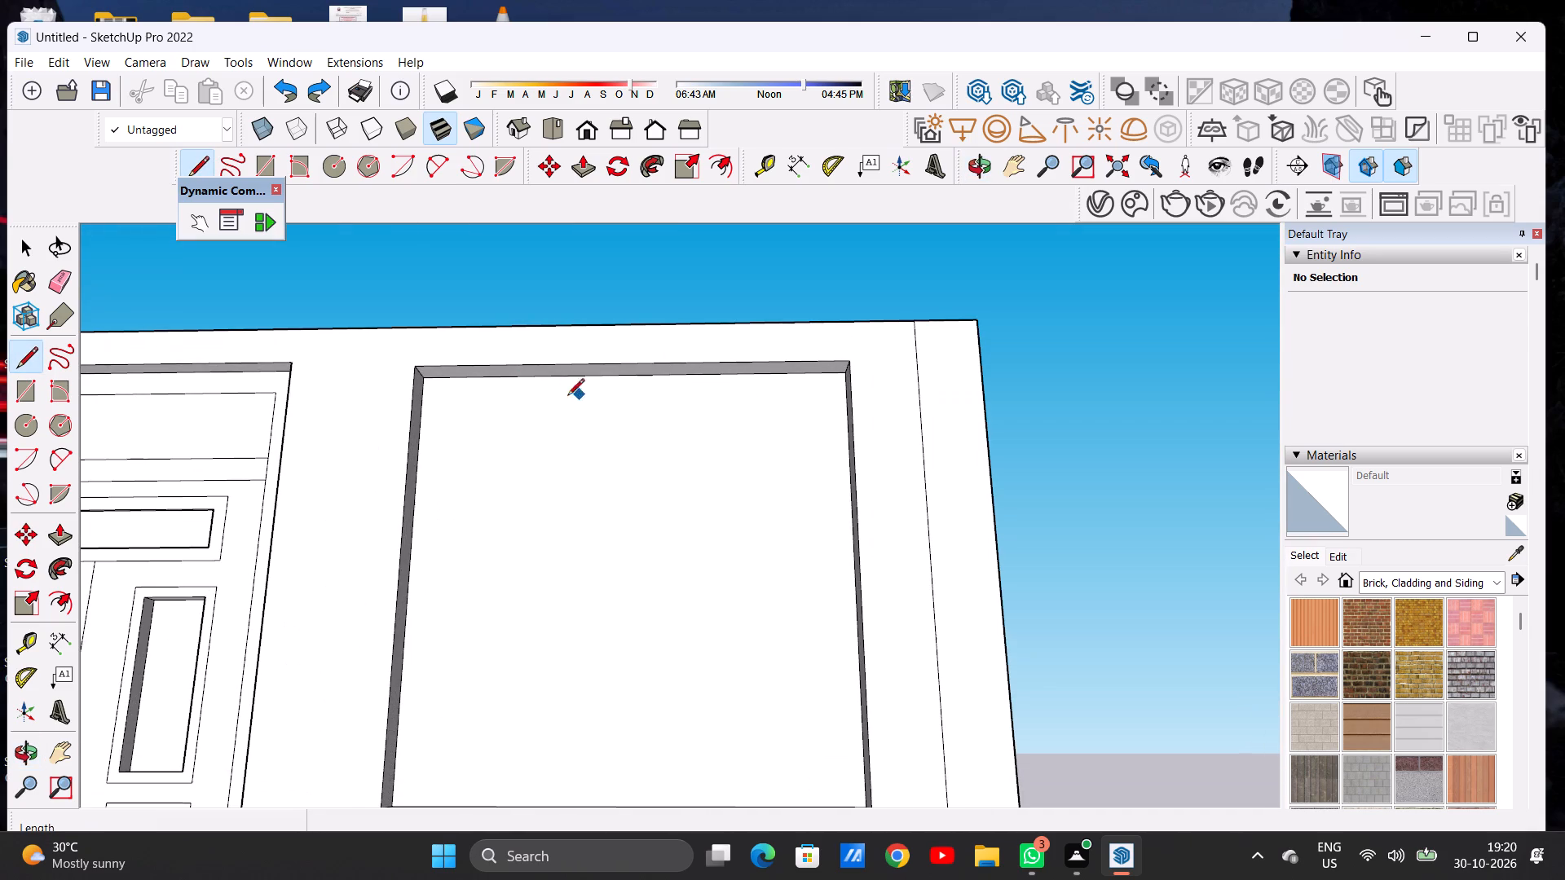
pyautogui.click(560, 378)
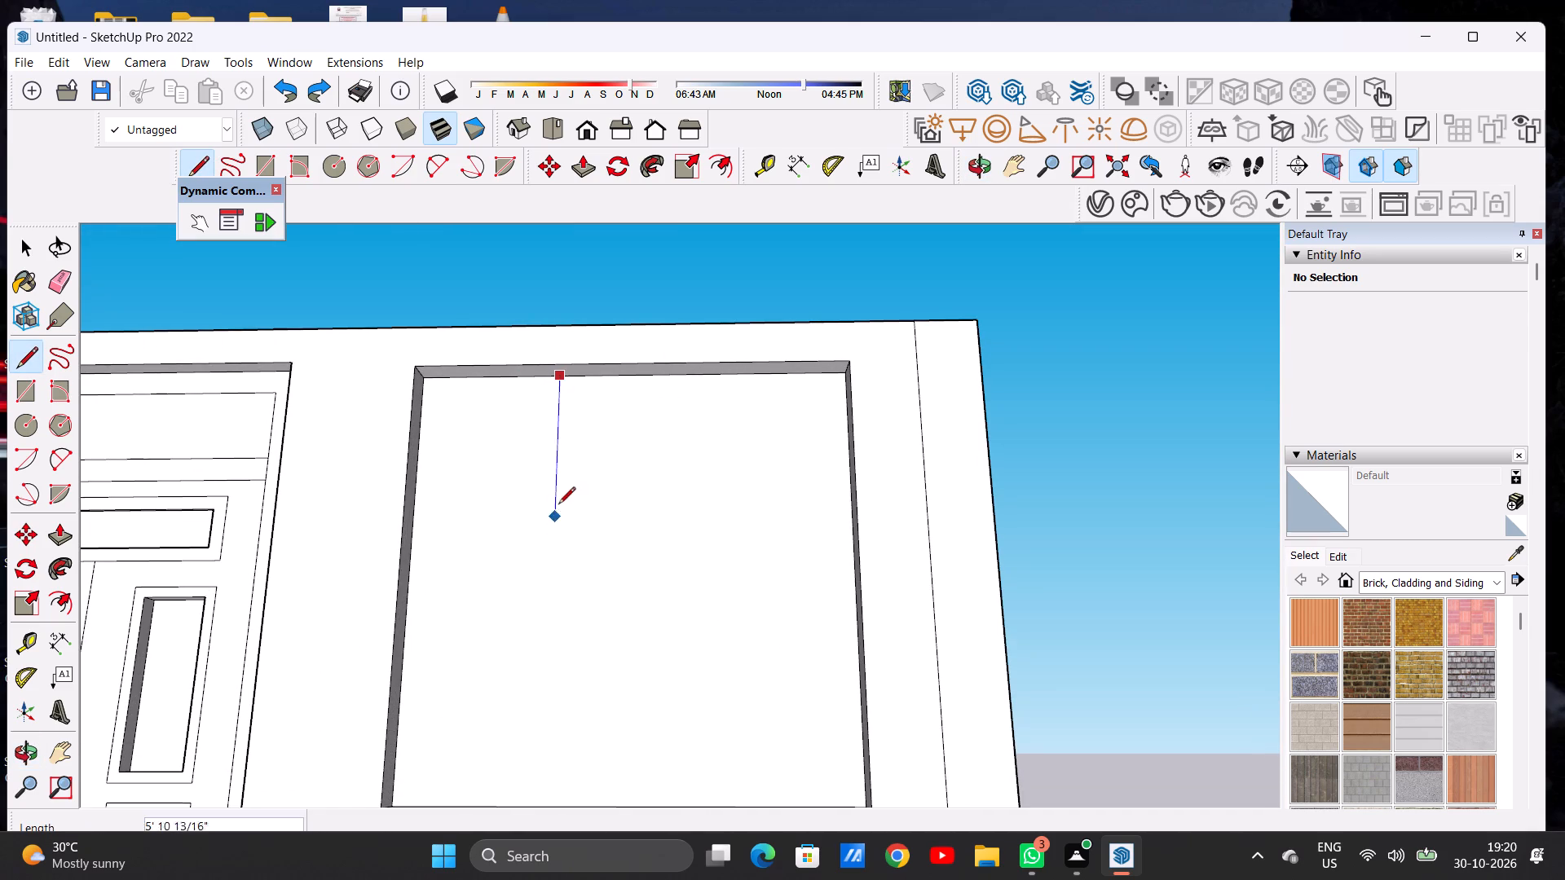
pyautogui.scroll(-7, 558, 501)
pyautogui.moveTo(558, 562); pyautogui.dragTo(559, 670, button='middle')
pyautogui.scroll(12, 553, 653)
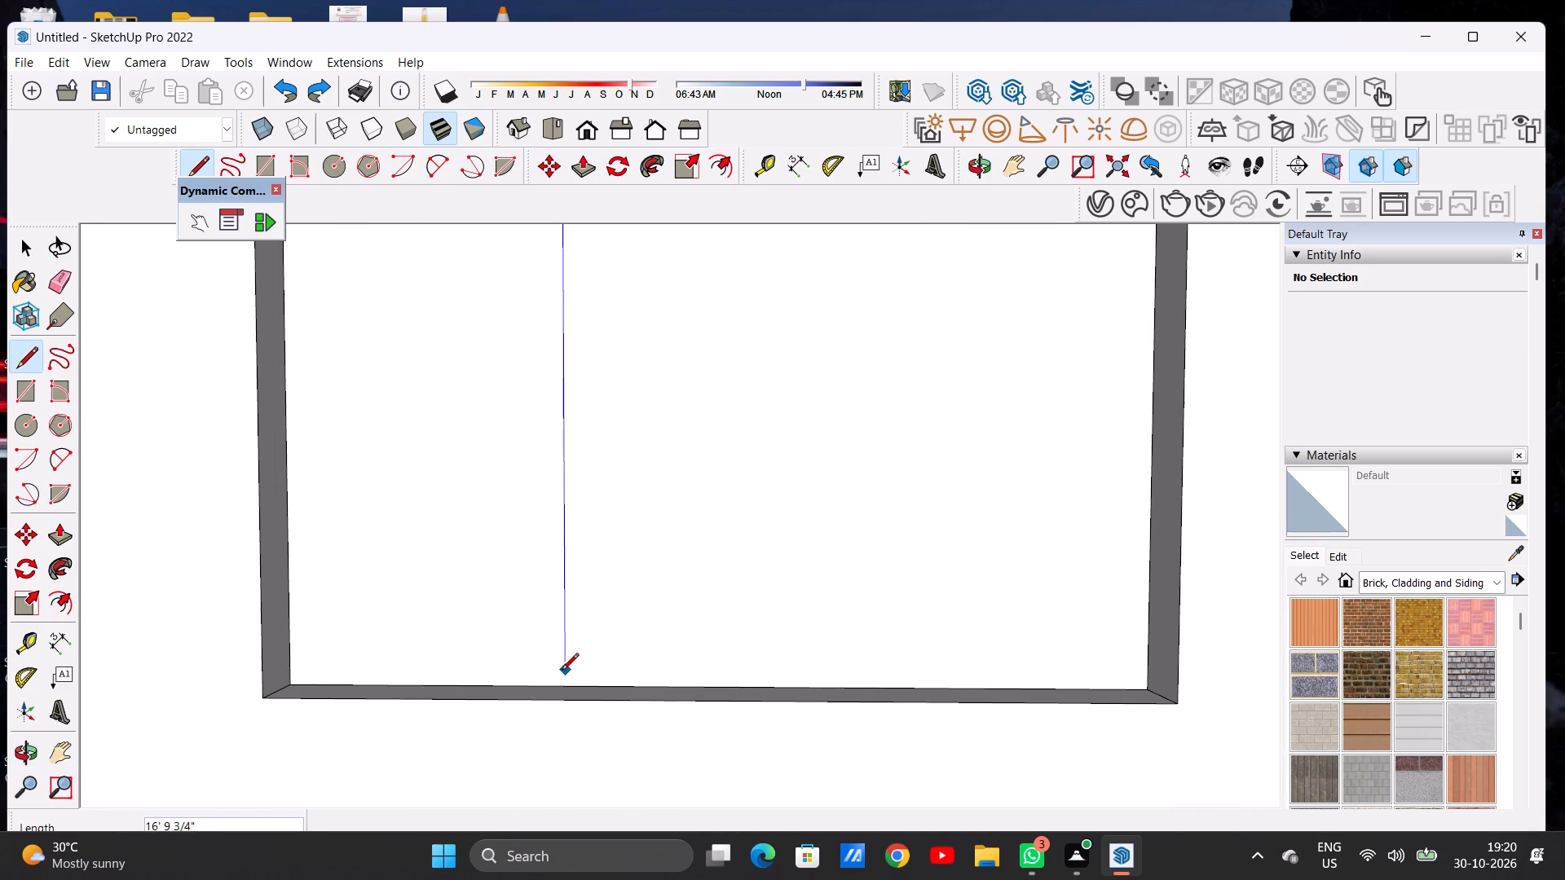
pyautogui.click(559, 692)
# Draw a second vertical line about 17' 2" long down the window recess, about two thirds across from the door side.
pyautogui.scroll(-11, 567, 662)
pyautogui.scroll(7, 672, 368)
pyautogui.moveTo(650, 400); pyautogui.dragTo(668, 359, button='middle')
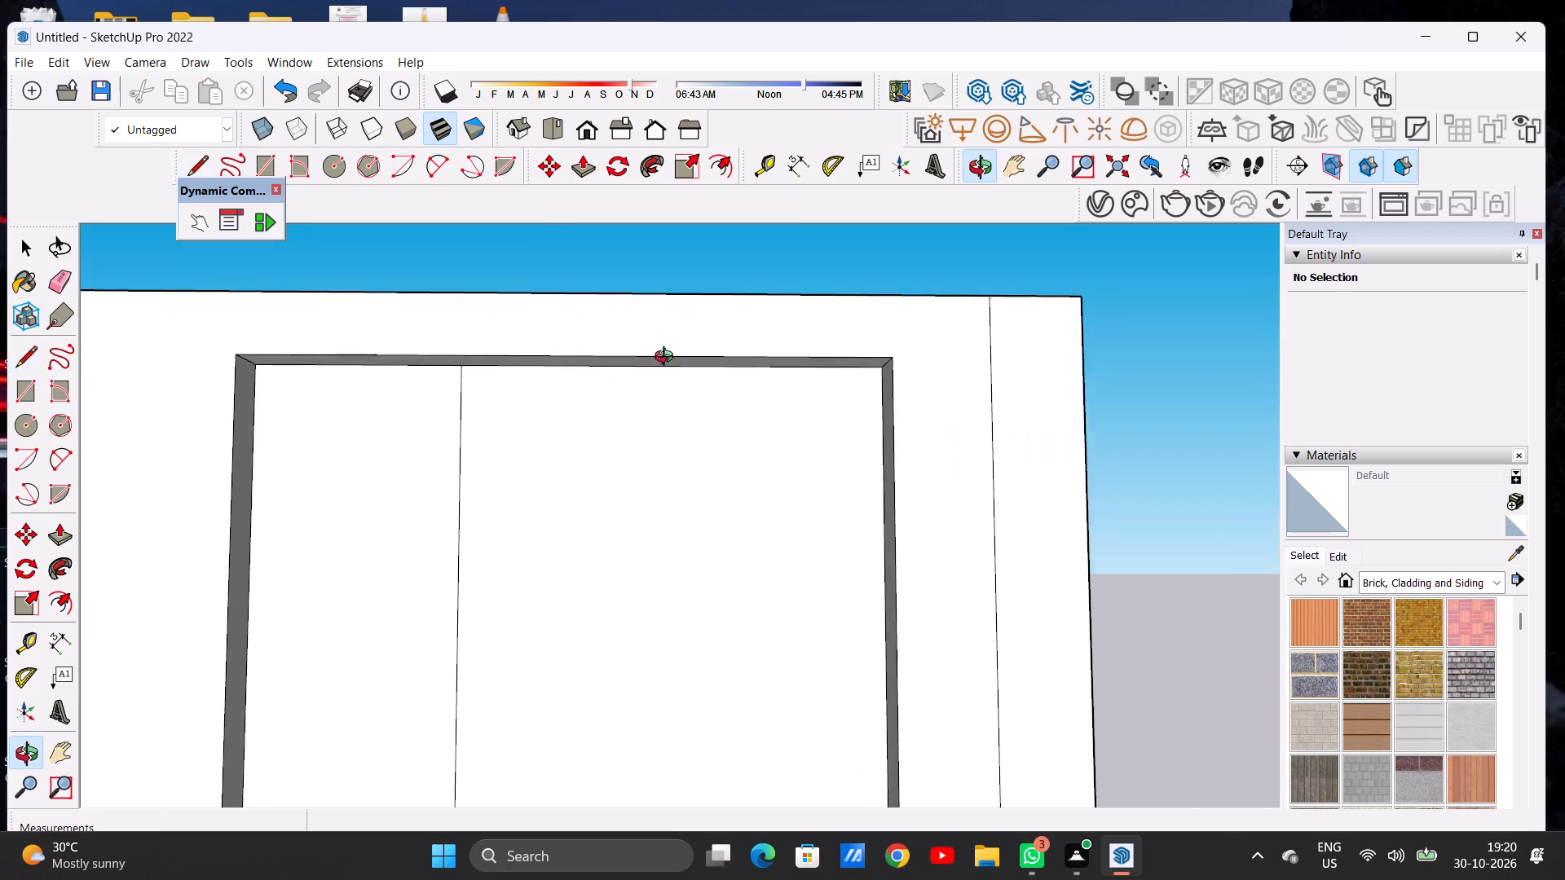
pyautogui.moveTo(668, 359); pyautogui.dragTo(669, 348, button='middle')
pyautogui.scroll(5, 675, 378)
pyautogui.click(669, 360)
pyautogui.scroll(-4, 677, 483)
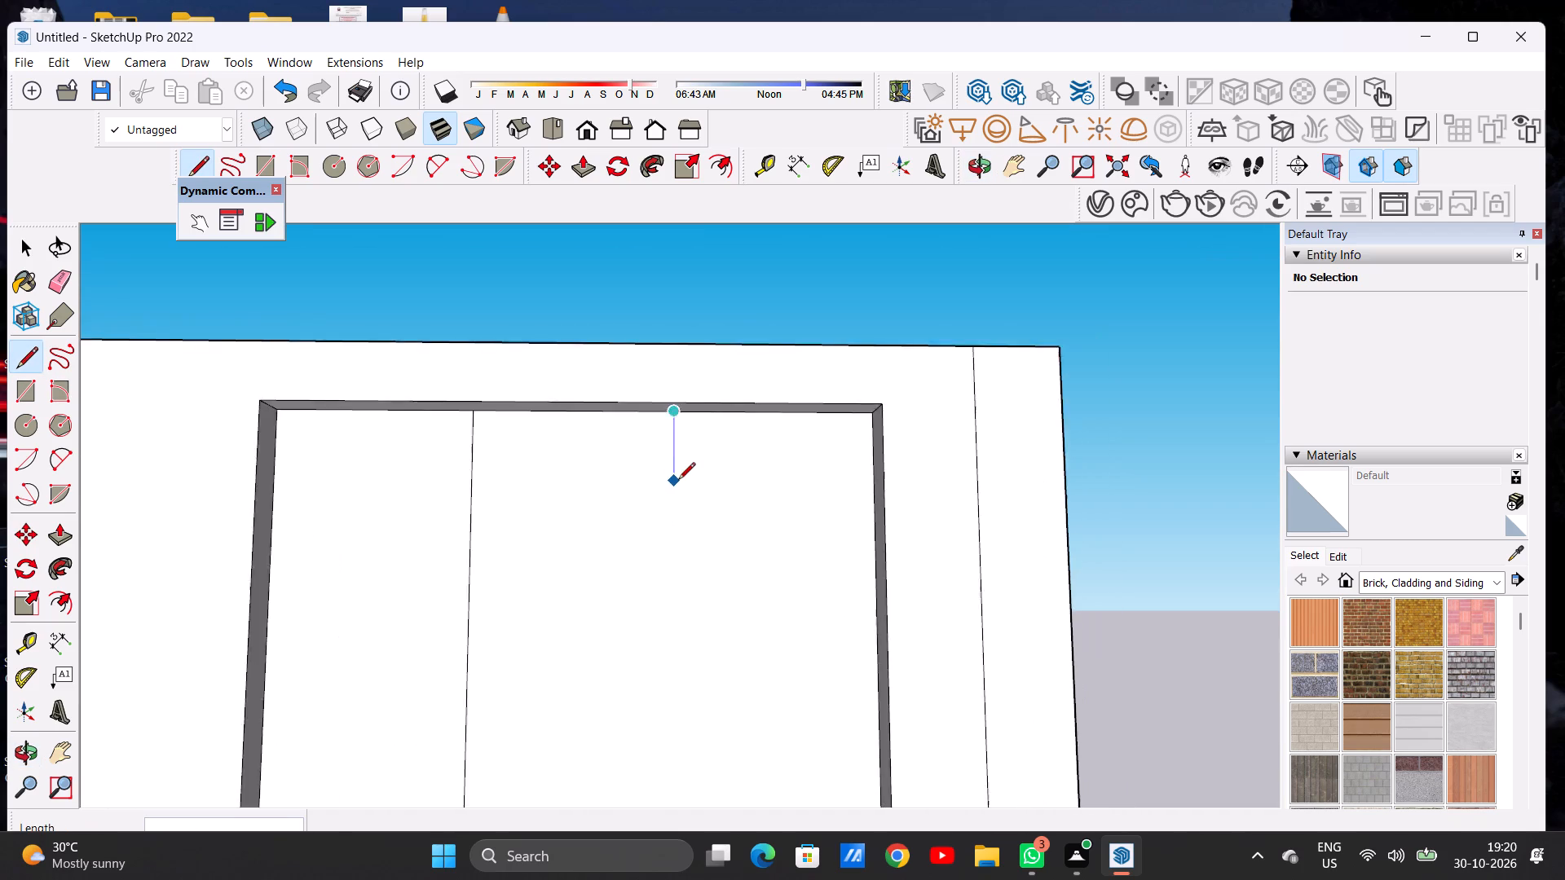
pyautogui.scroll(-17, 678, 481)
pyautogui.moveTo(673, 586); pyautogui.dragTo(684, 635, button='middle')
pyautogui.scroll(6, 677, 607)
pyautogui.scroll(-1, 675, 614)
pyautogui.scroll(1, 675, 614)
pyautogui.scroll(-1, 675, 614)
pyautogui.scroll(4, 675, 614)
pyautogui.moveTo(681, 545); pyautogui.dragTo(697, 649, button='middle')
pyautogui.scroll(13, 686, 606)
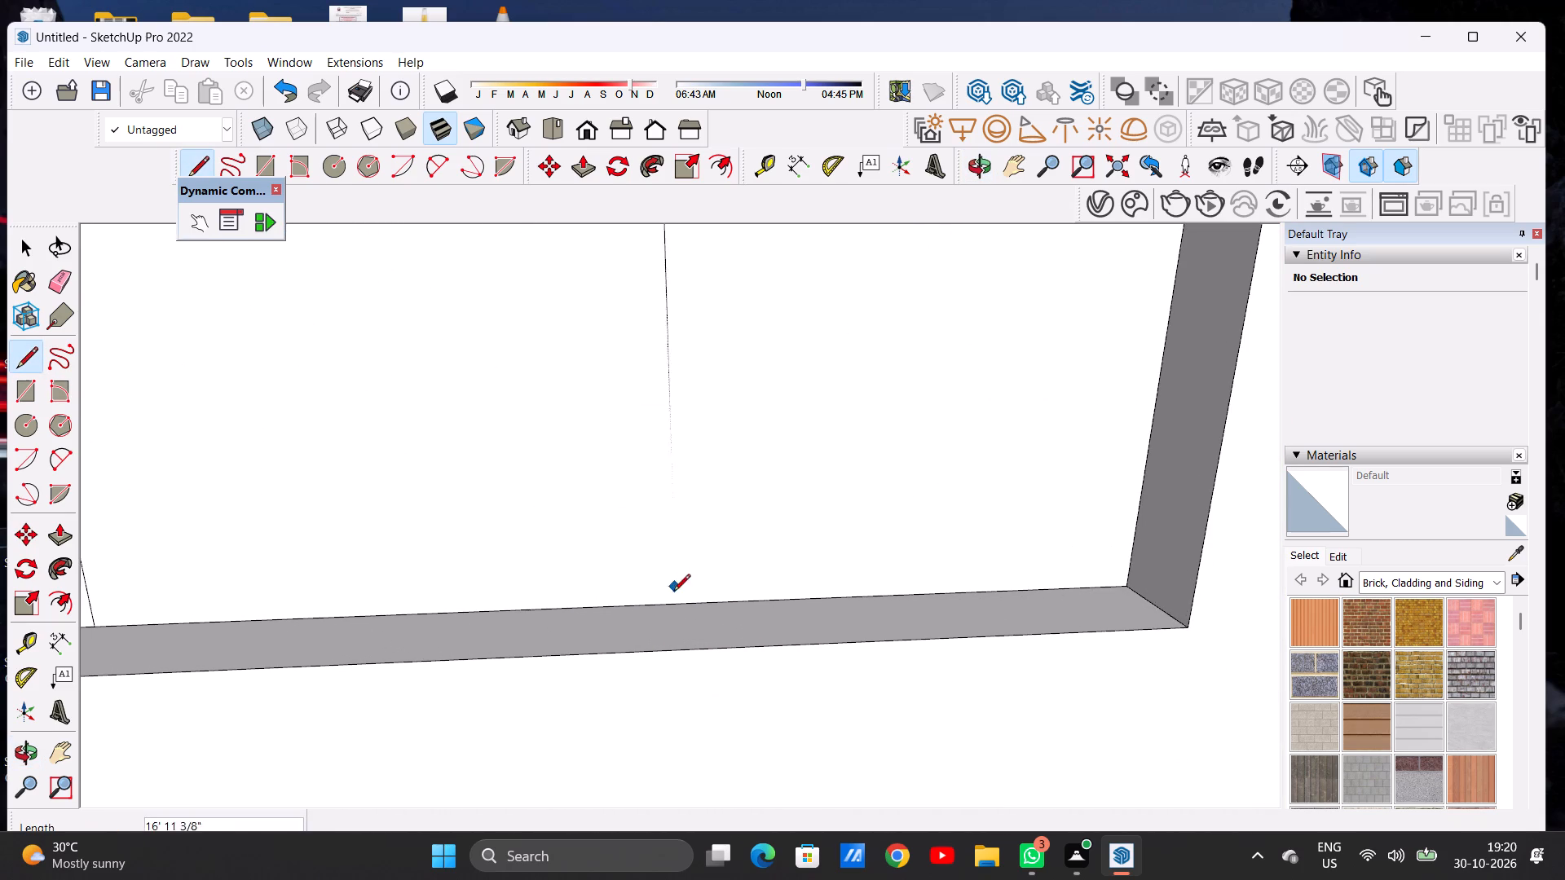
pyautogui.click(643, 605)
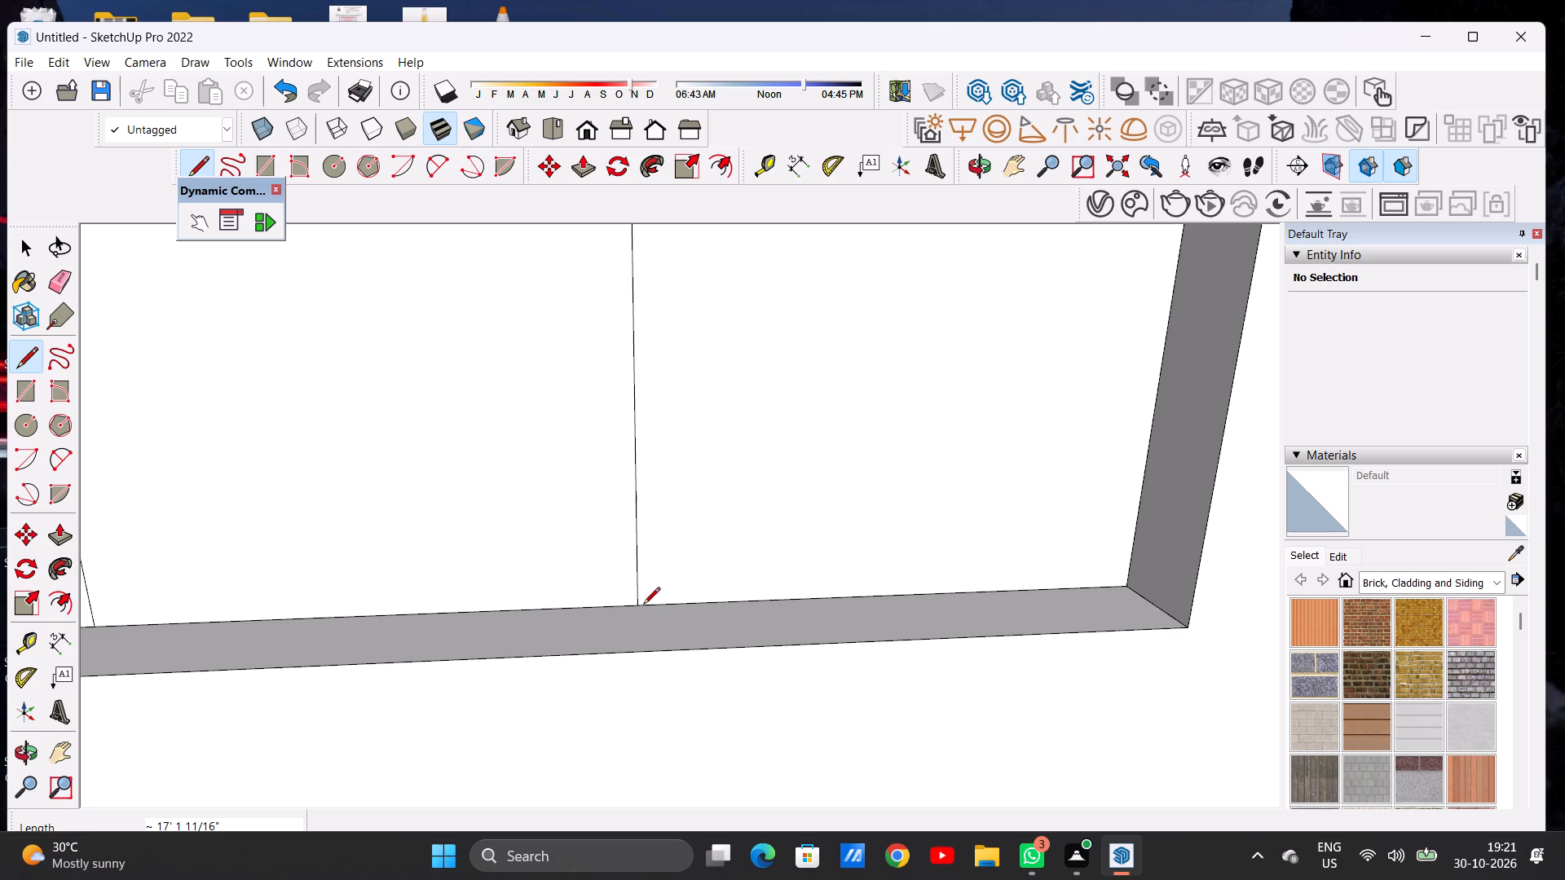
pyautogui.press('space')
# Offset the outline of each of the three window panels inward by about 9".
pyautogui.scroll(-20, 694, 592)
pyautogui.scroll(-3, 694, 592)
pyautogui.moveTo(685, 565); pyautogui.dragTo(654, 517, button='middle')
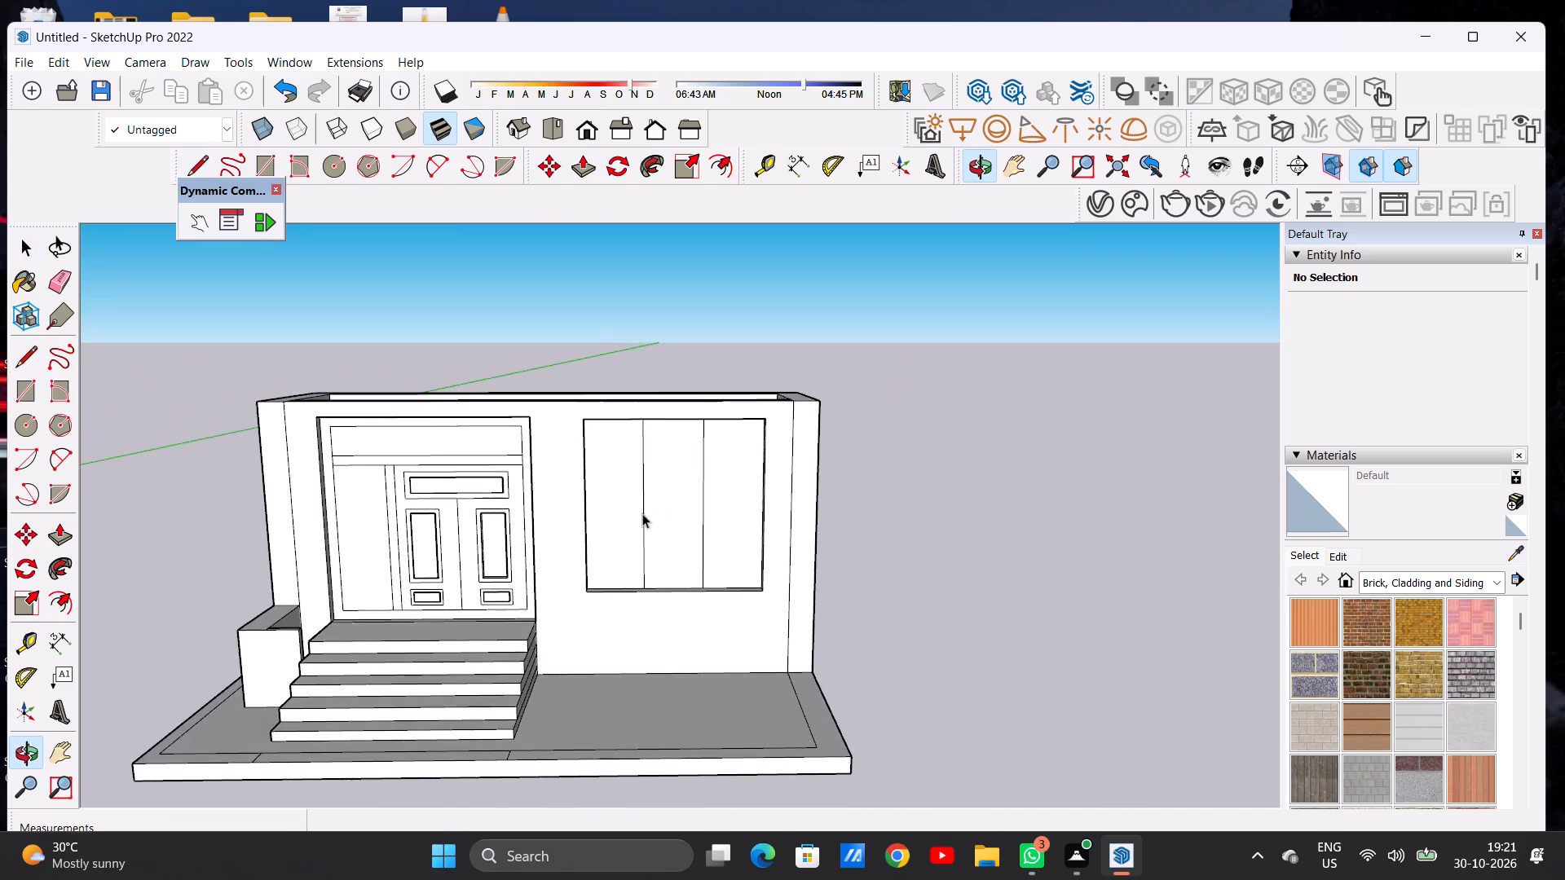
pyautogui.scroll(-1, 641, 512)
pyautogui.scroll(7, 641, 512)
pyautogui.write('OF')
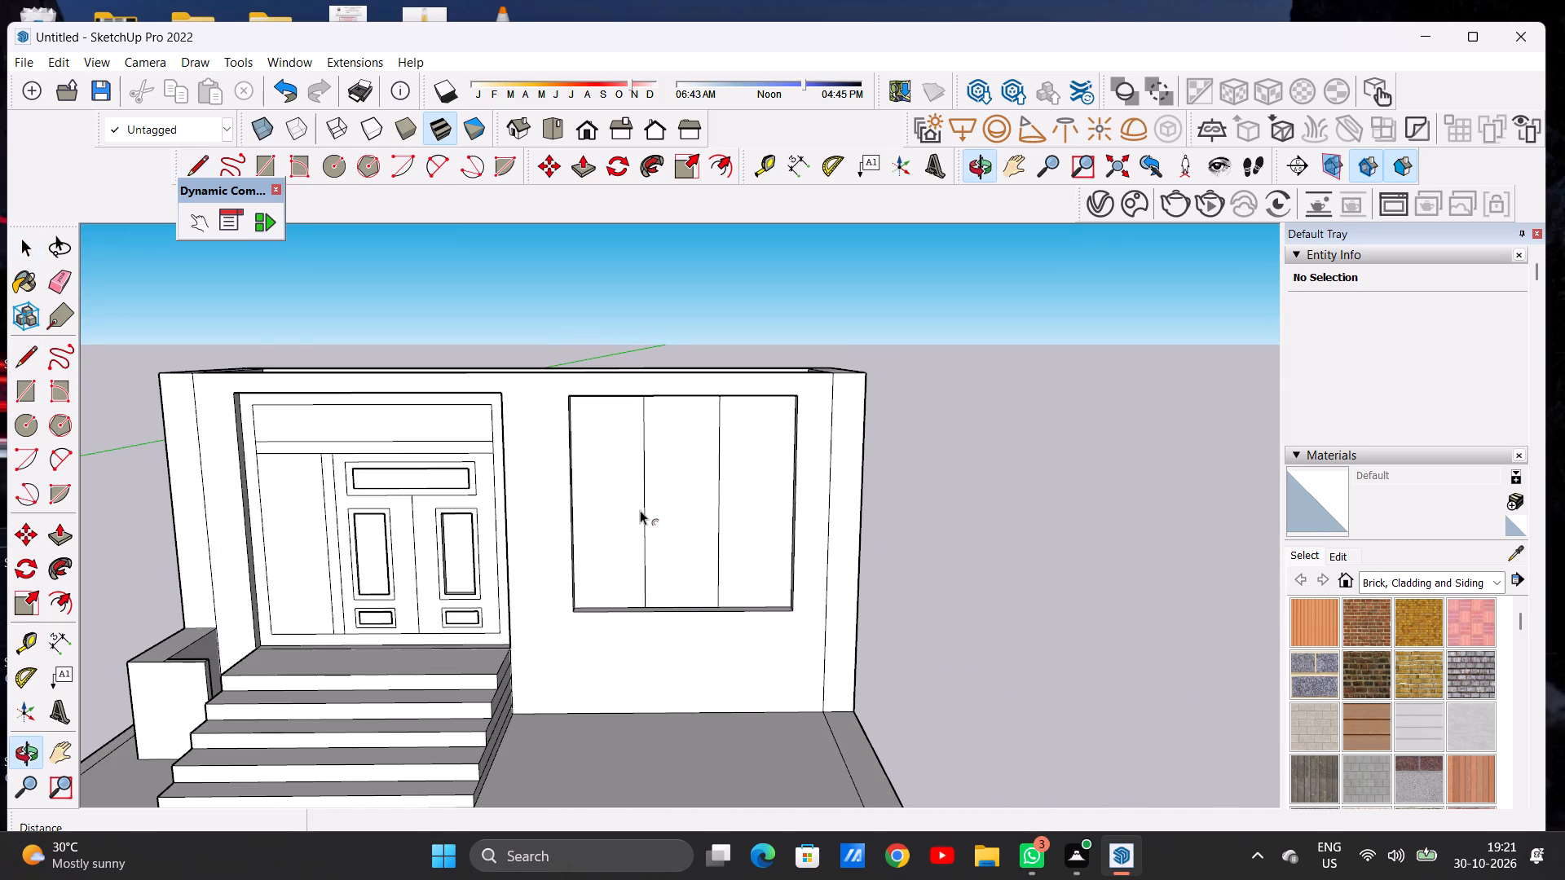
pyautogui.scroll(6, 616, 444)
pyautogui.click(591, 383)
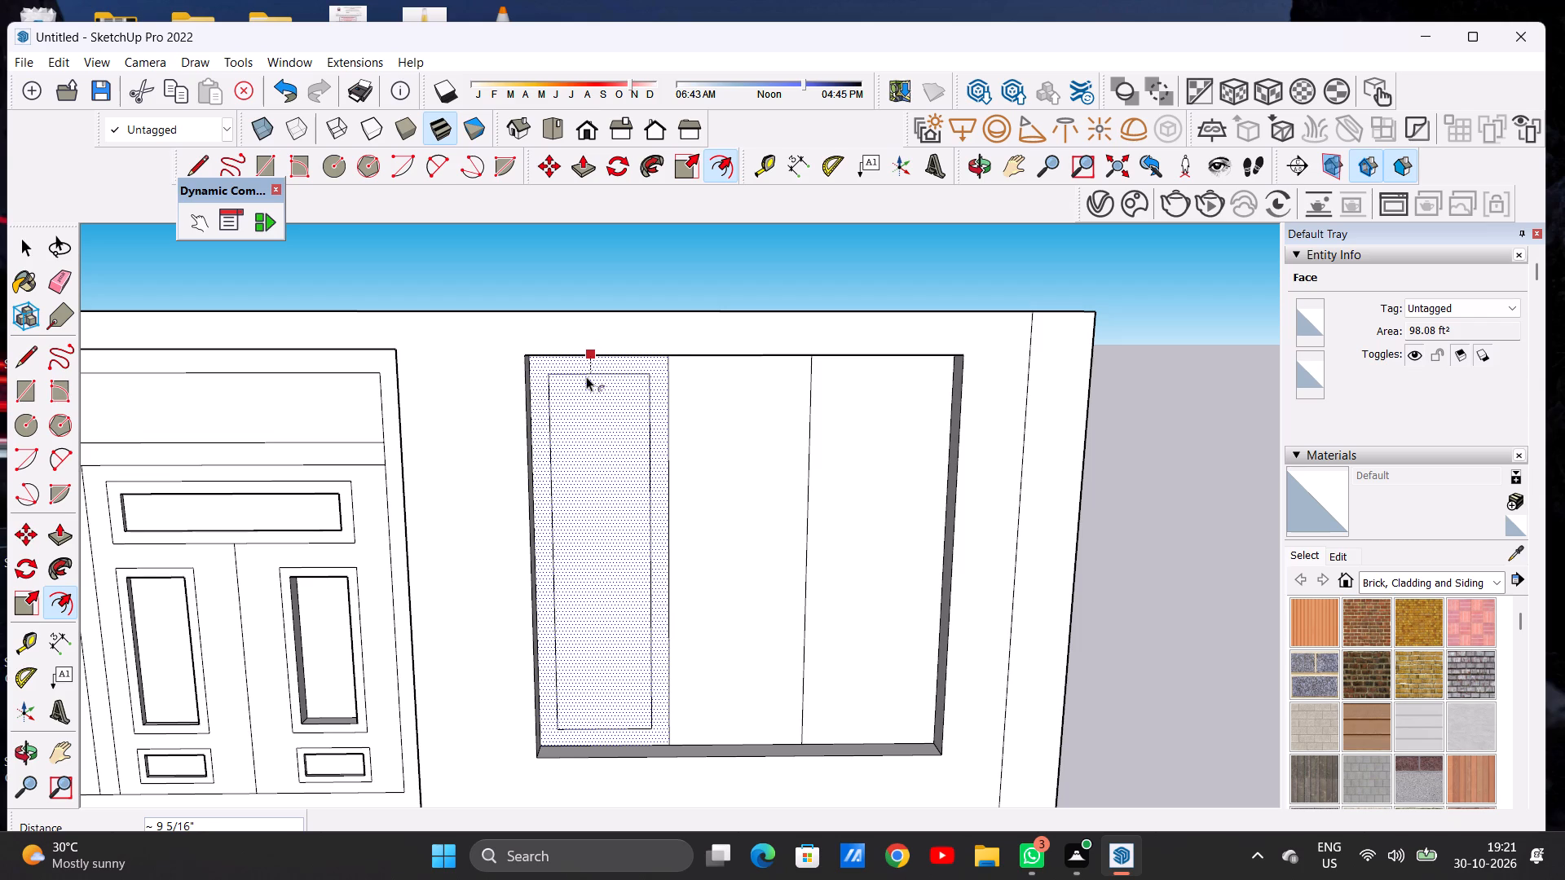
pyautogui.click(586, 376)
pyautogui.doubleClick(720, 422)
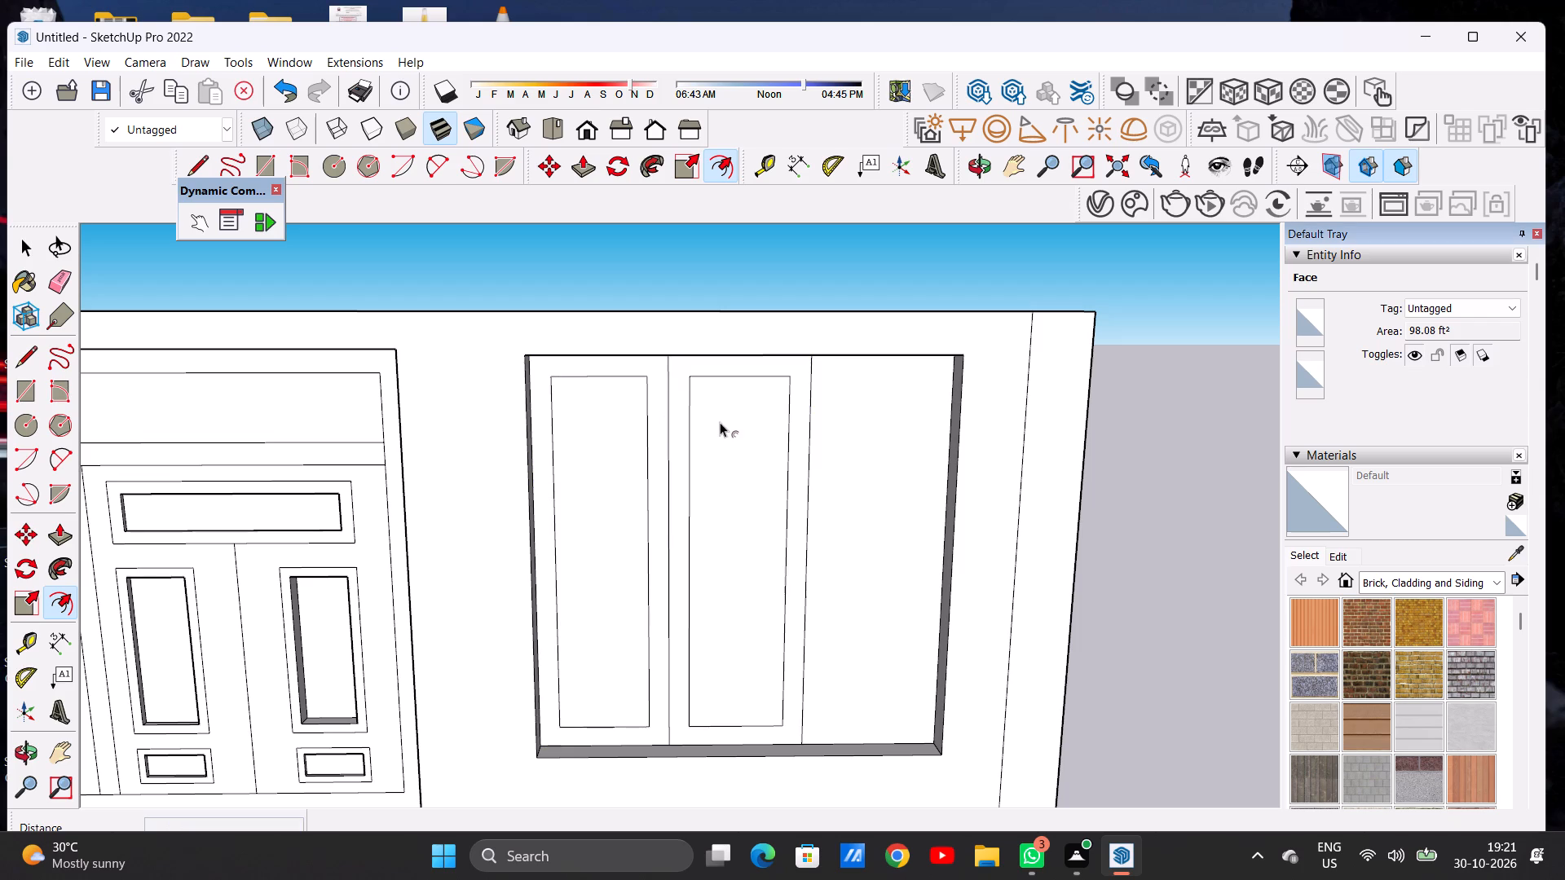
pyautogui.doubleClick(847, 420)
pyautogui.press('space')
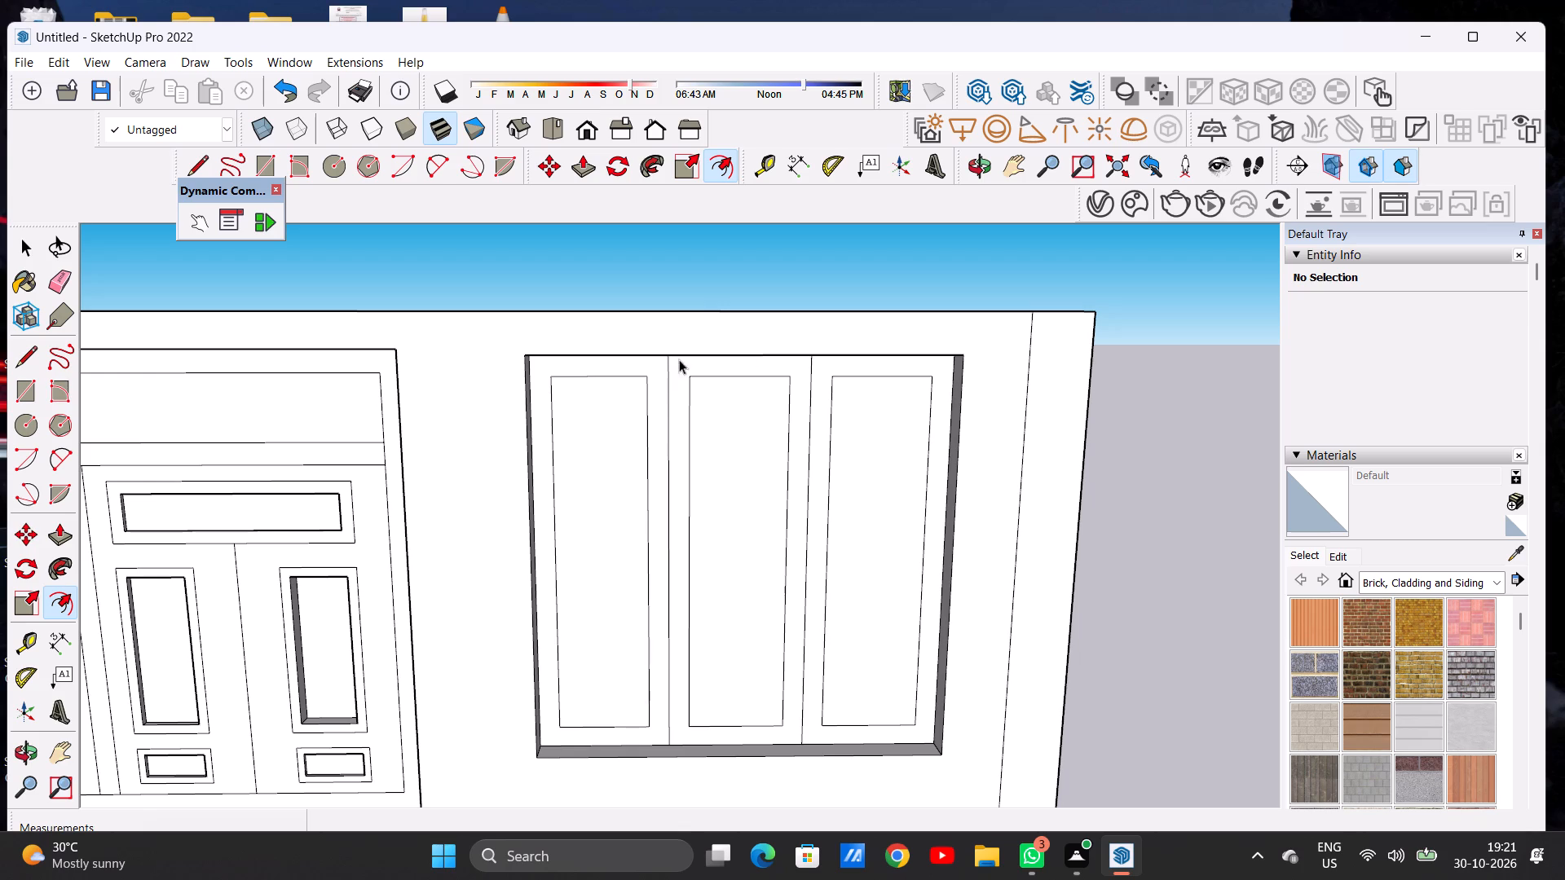
# Examine the three-panel window layout up close and against the door and whole facade.
pyautogui.scroll(-13, 668, 401)
pyautogui.scroll(7, 683, 435)
pyautogui.moveTo(690, 443); pyautogui.dragTo(674, 365, button='middle')
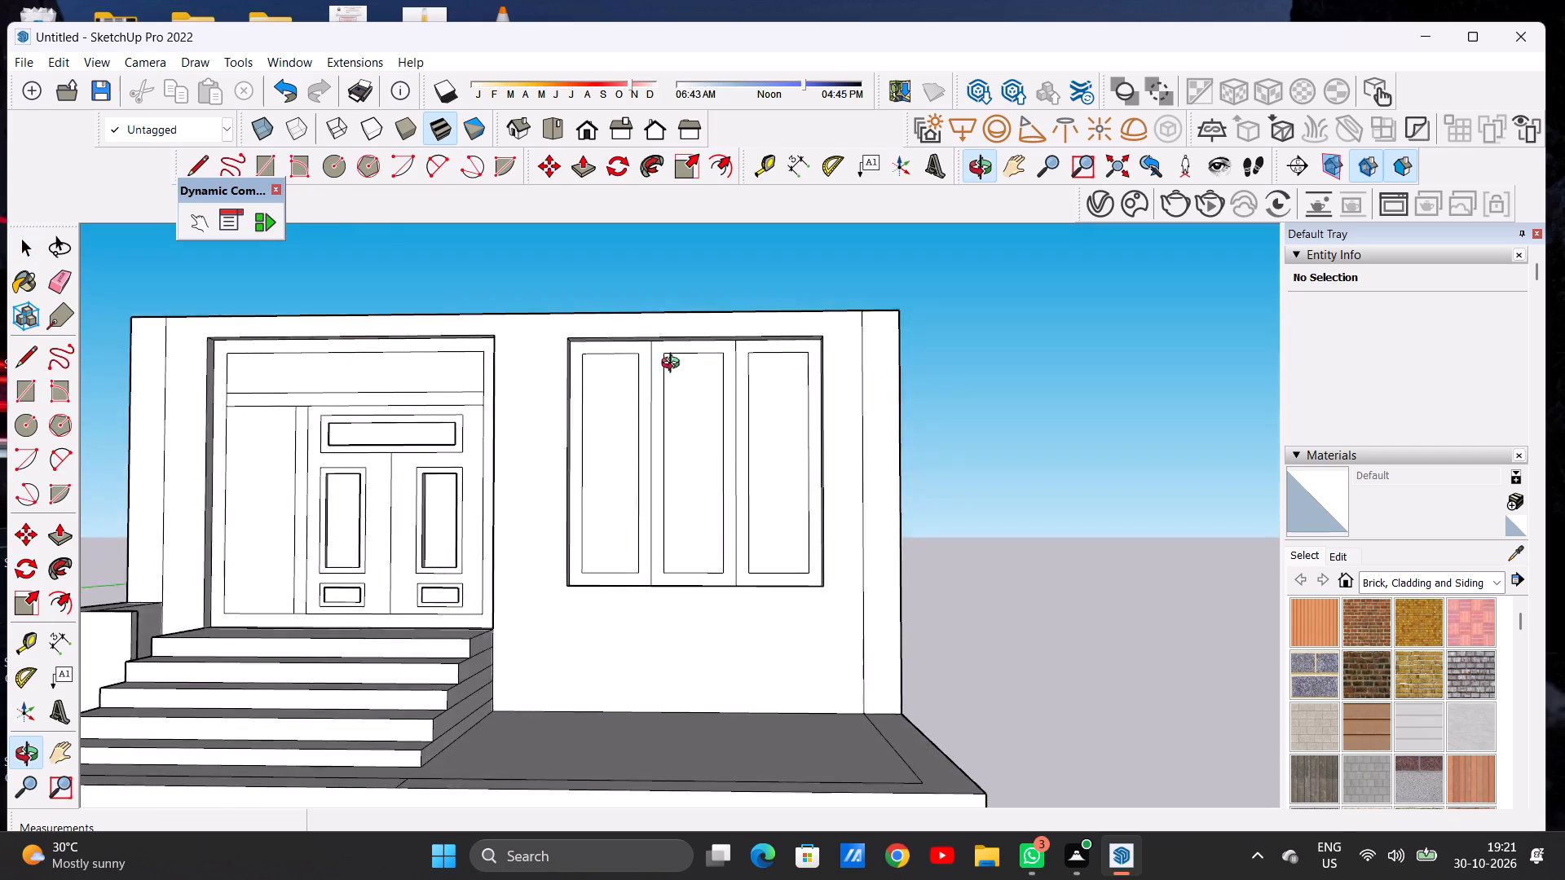
pyautogui.moveTo(674, 365); pyautogui.dragTo(681, 444, button='middle')
pyautogui.scroll(6, 673, 416)
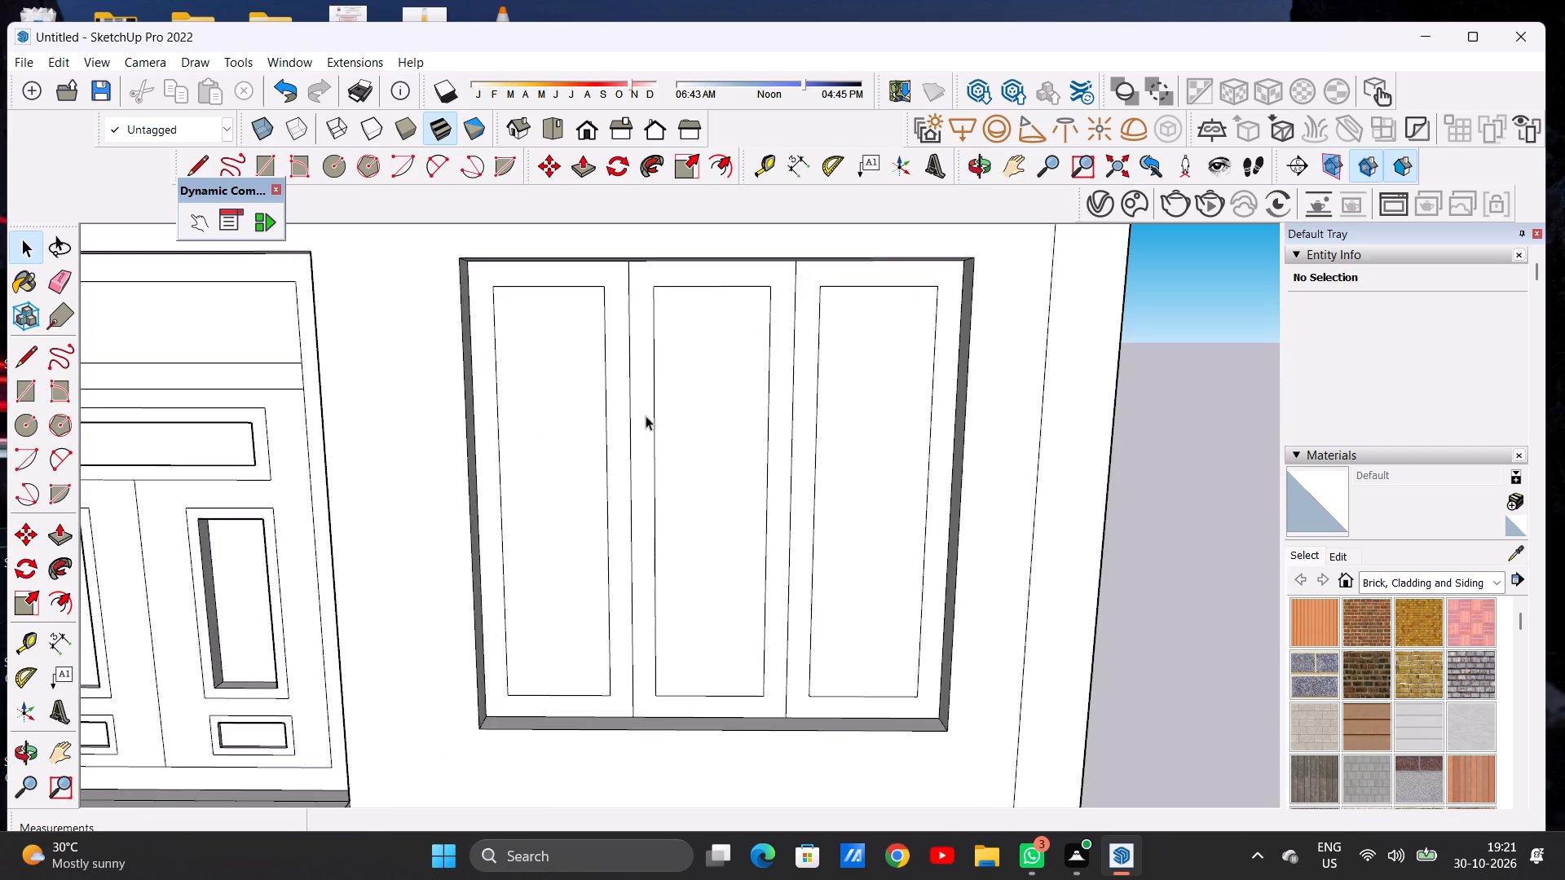
pyautogui.scroll(-8, 631, 423)
pyautogui.scroll(8, 619, 414)
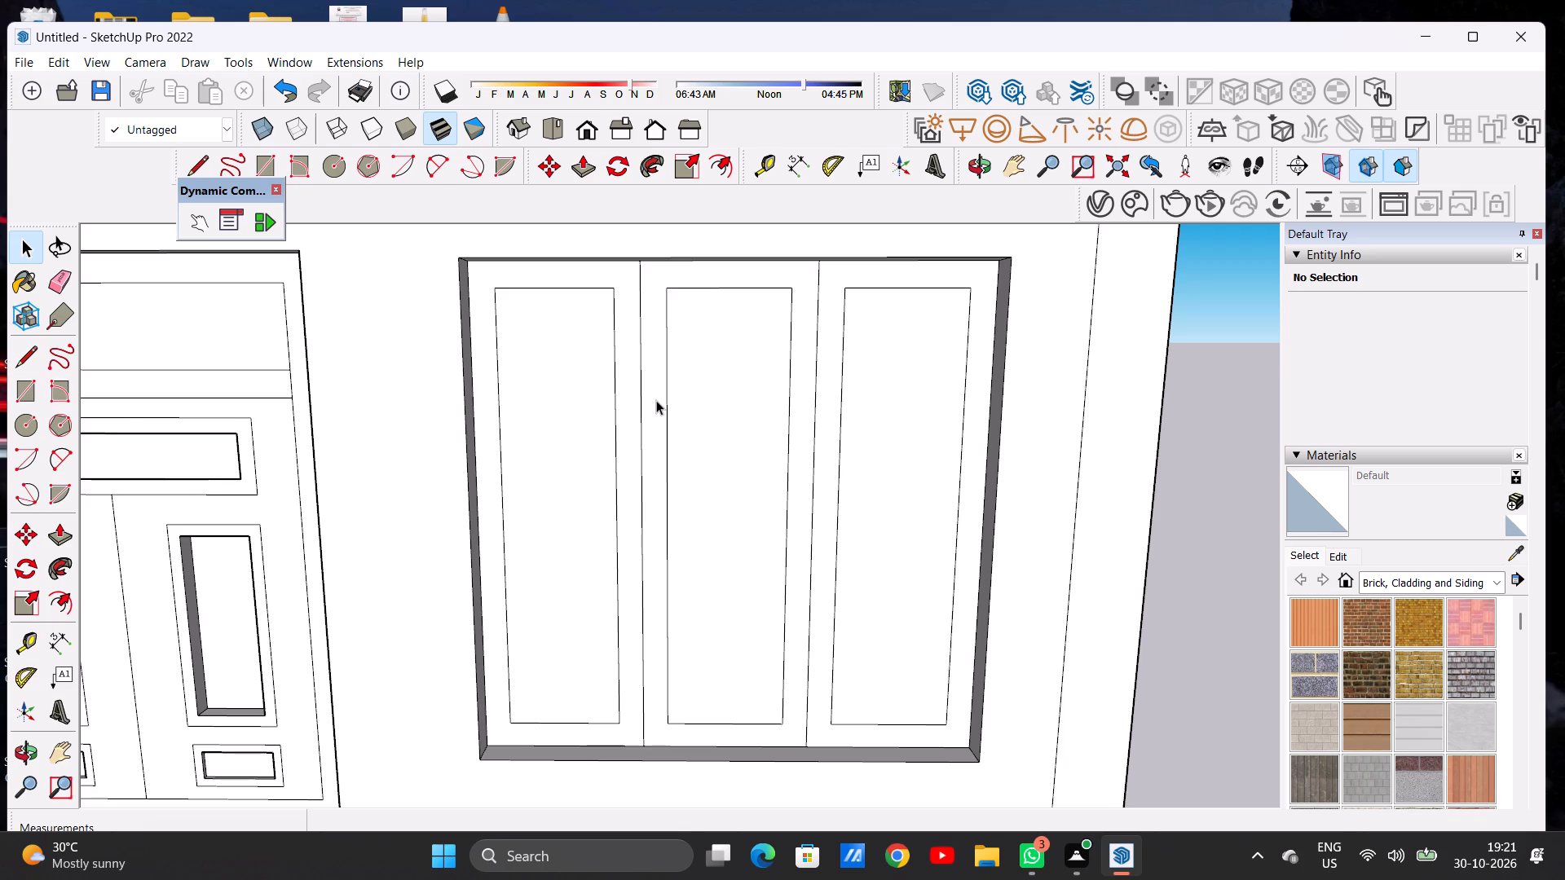
pyautogui.scroll(-17, 646, 414)
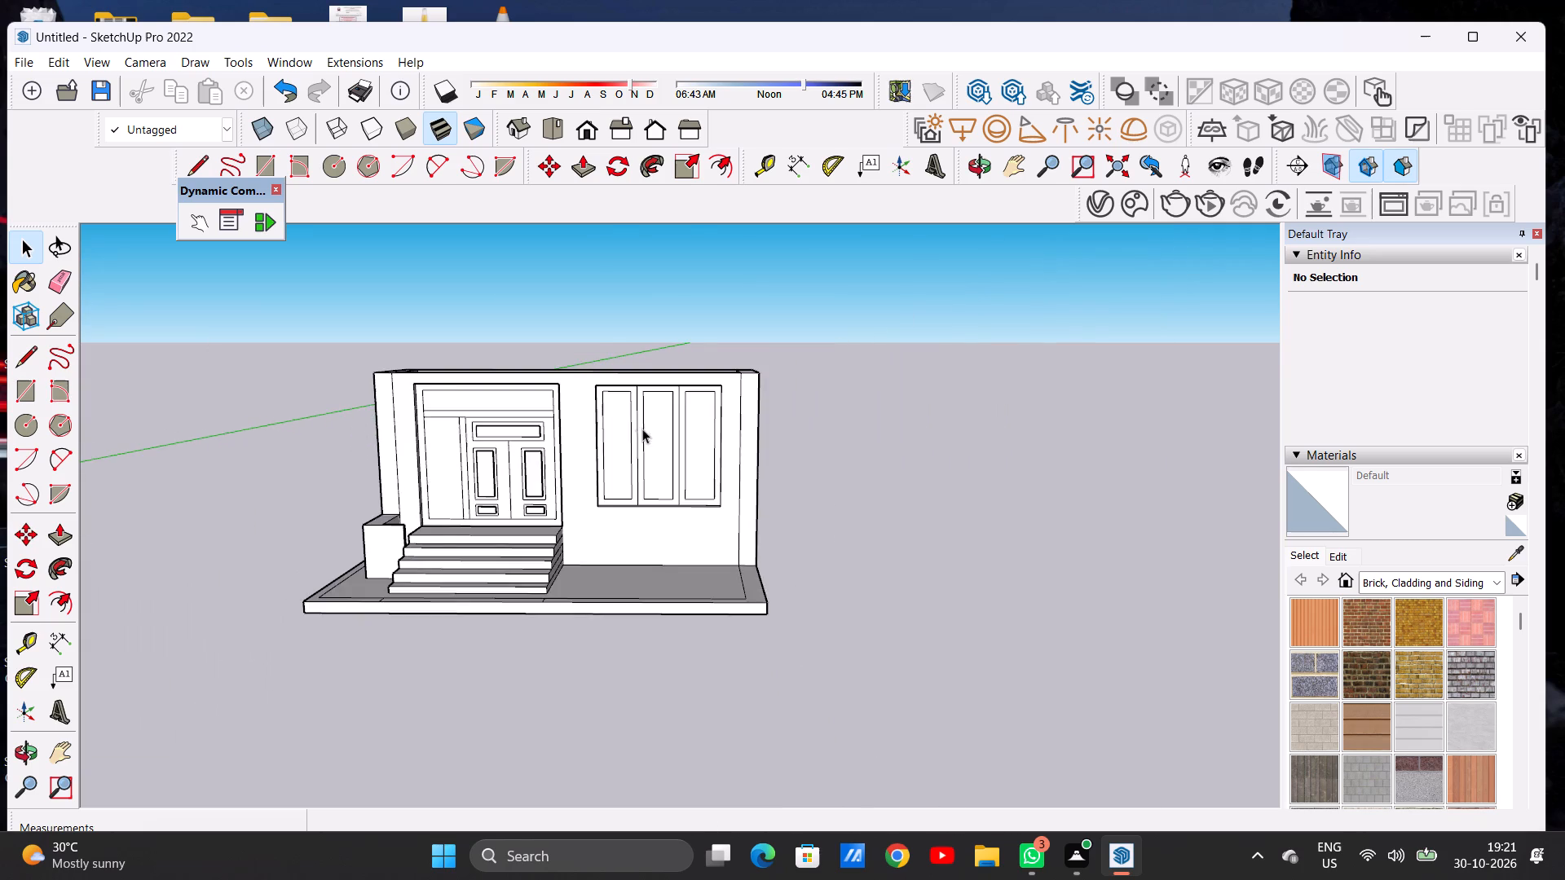
pyautogui.scroll(-7, 652, 438)
pyautogui.scroll(20, 653, 436)
pyautogui.scroll(1, 653, 436)
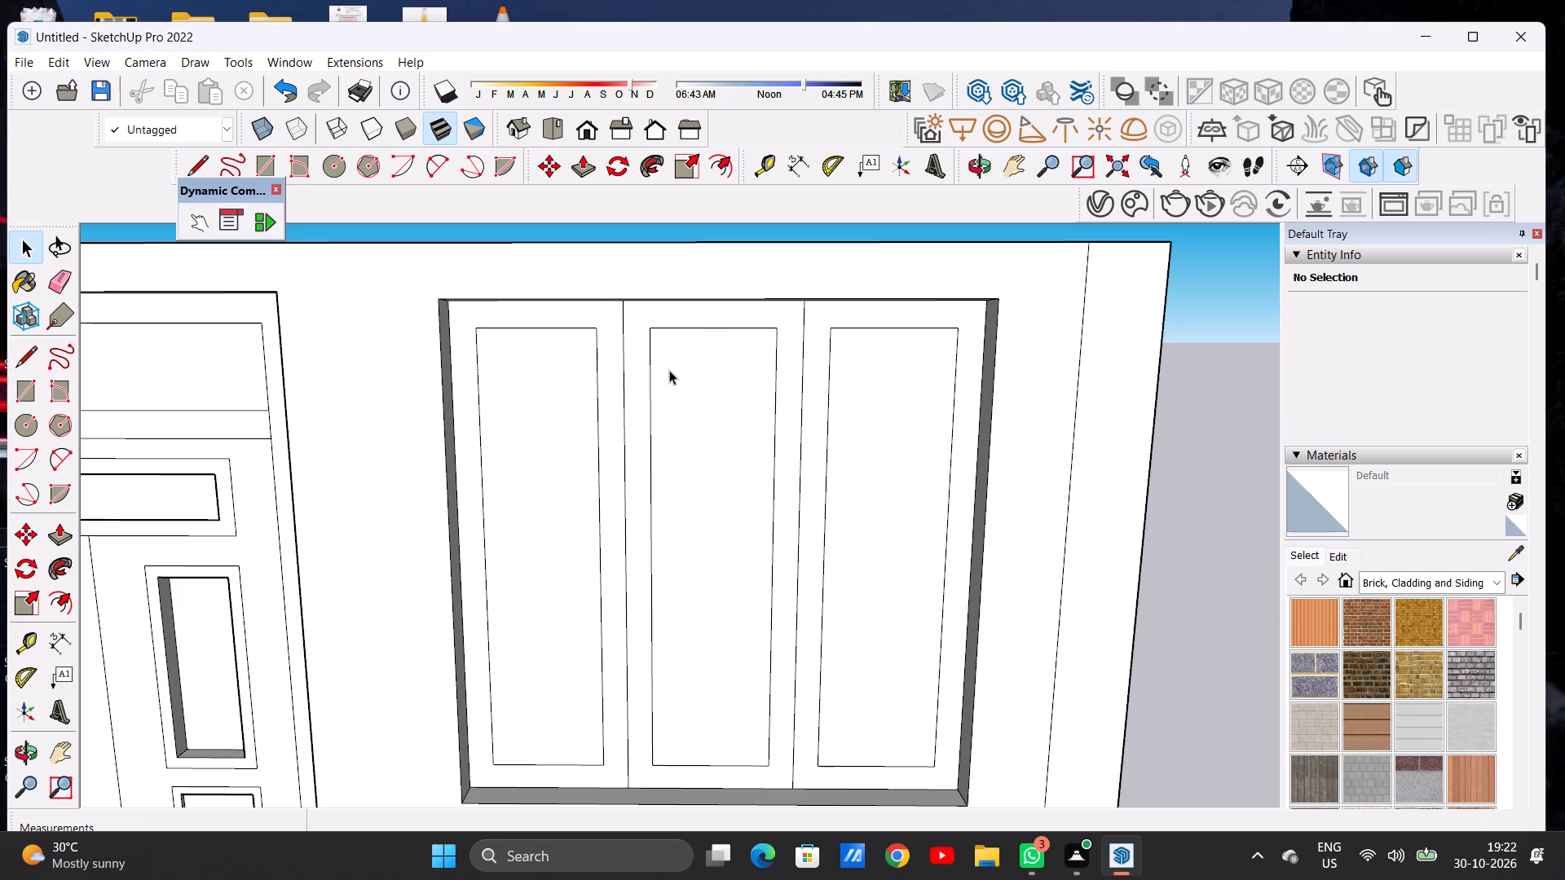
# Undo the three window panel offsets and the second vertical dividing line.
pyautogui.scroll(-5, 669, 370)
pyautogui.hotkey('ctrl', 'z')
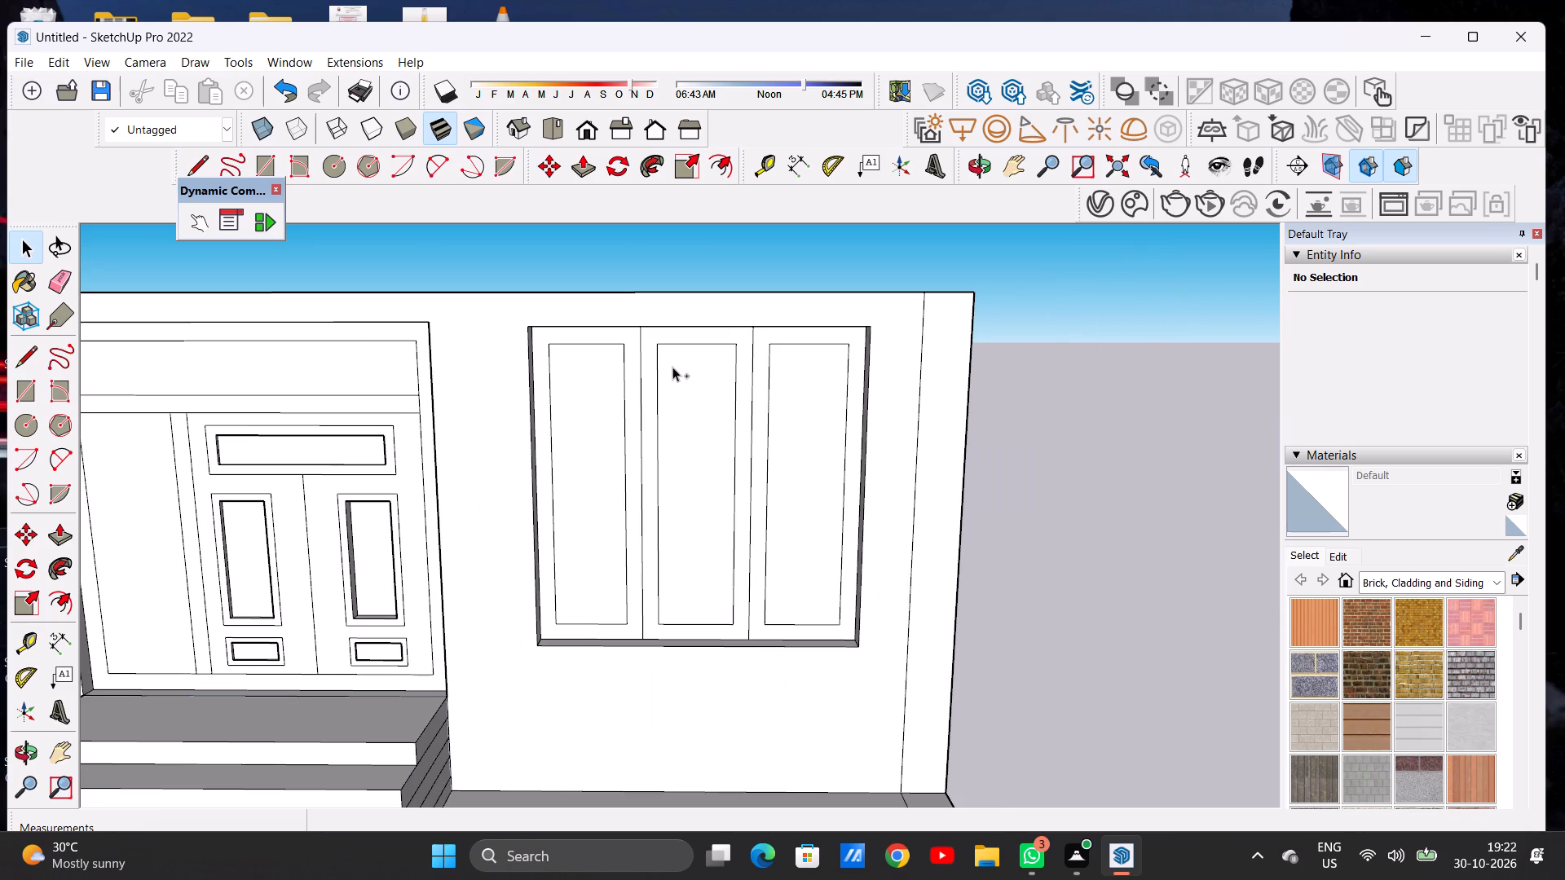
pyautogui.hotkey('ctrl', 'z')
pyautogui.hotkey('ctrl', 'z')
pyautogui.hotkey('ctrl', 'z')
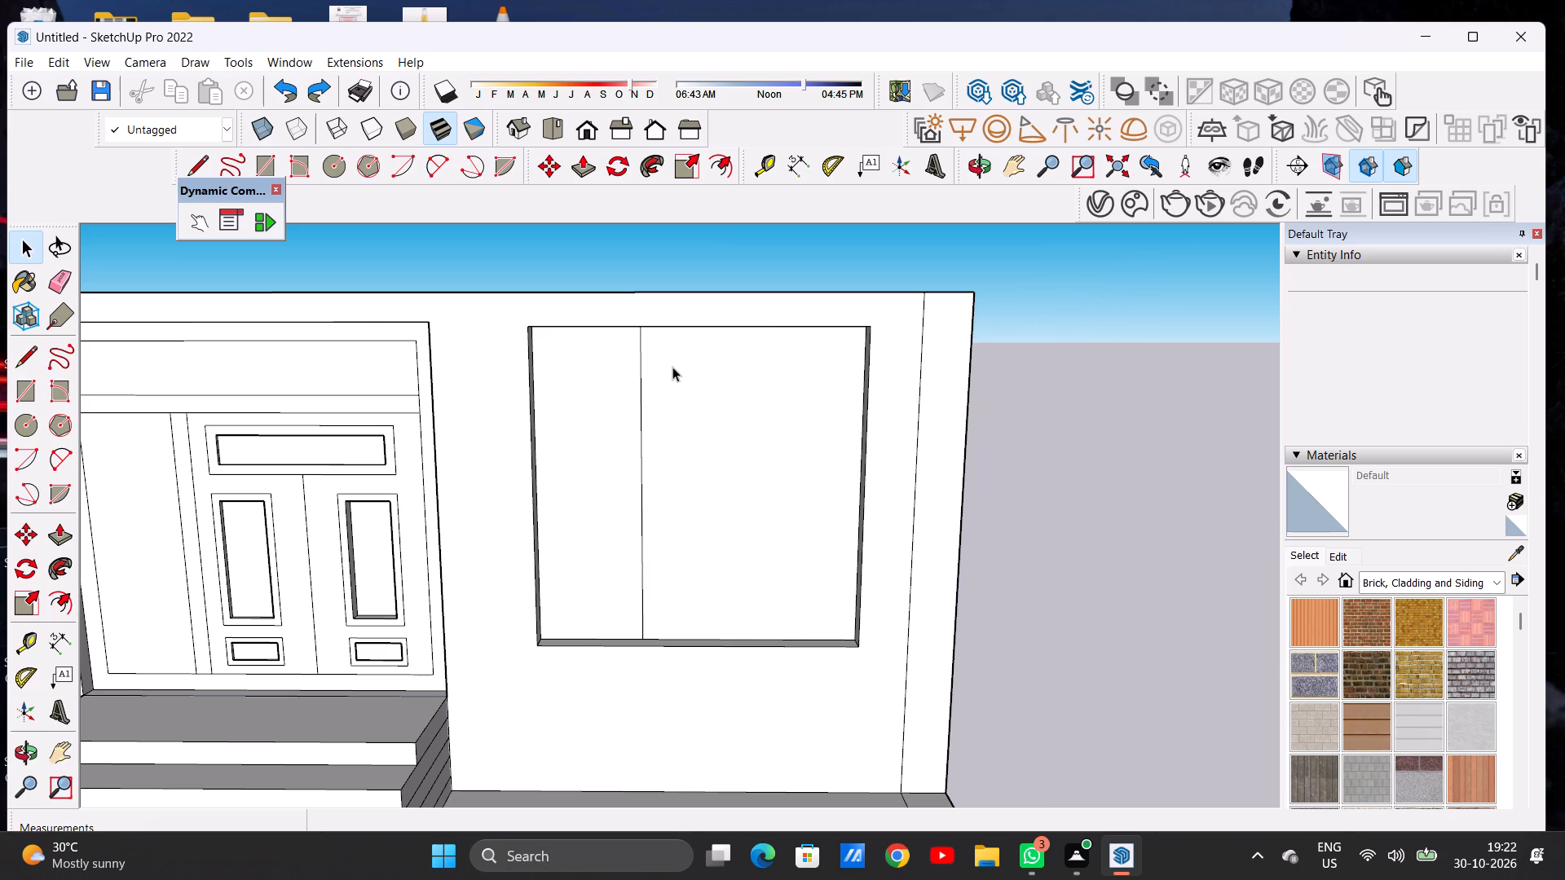
# Move the window's vertical dividing line about 5" toward the door and place a copy back at its original position, forming a narrow mullion strip.
pyautogui.scroll(11, 668, 684)
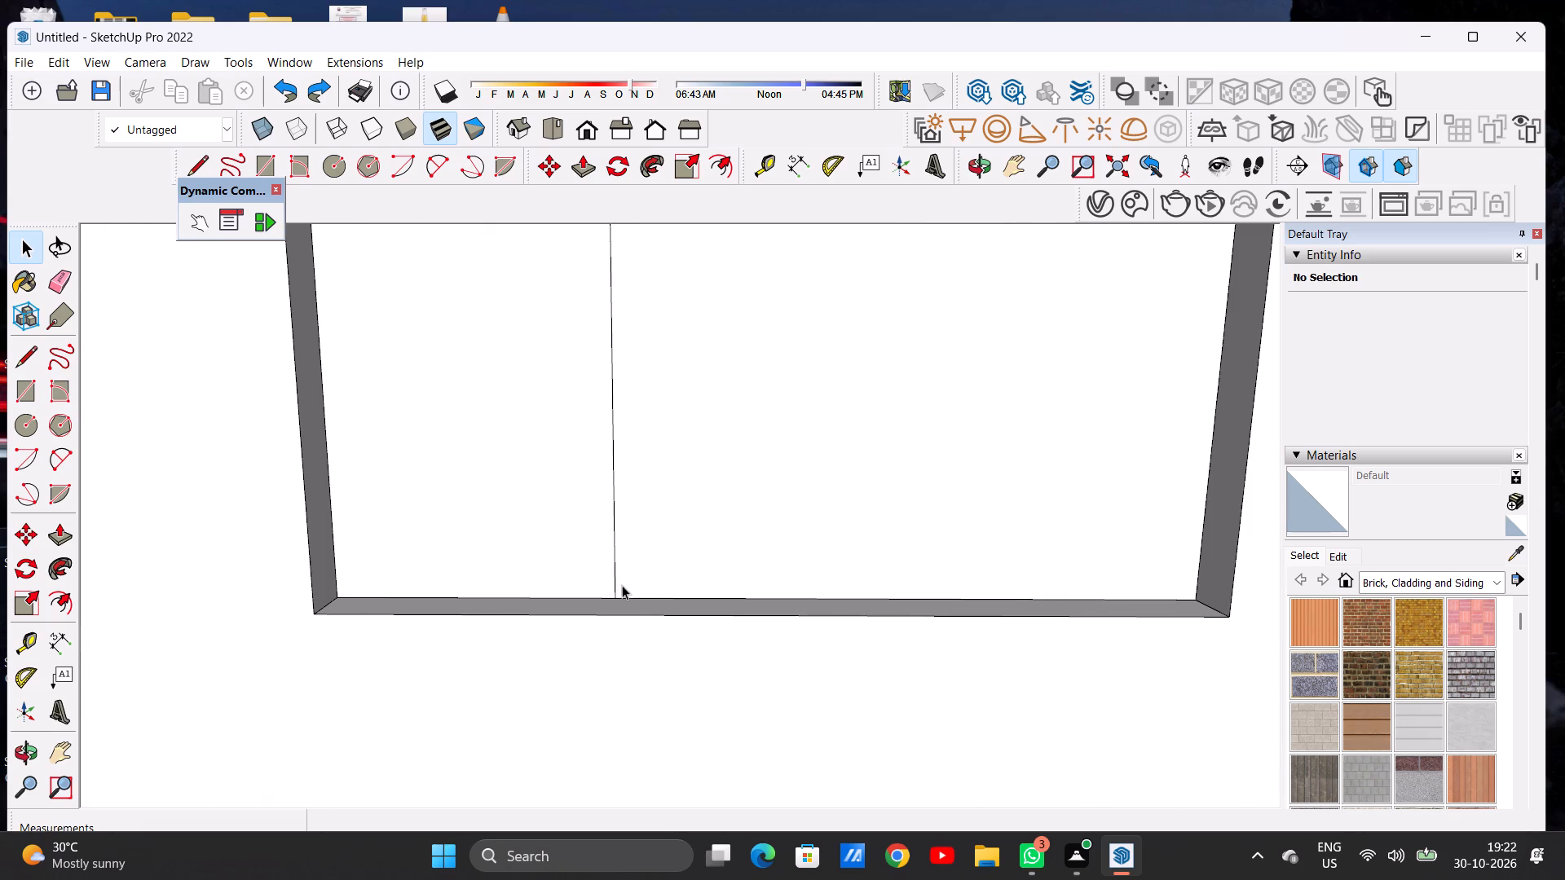
pyautogui.click(613, 579)
pyautogui.press('m')
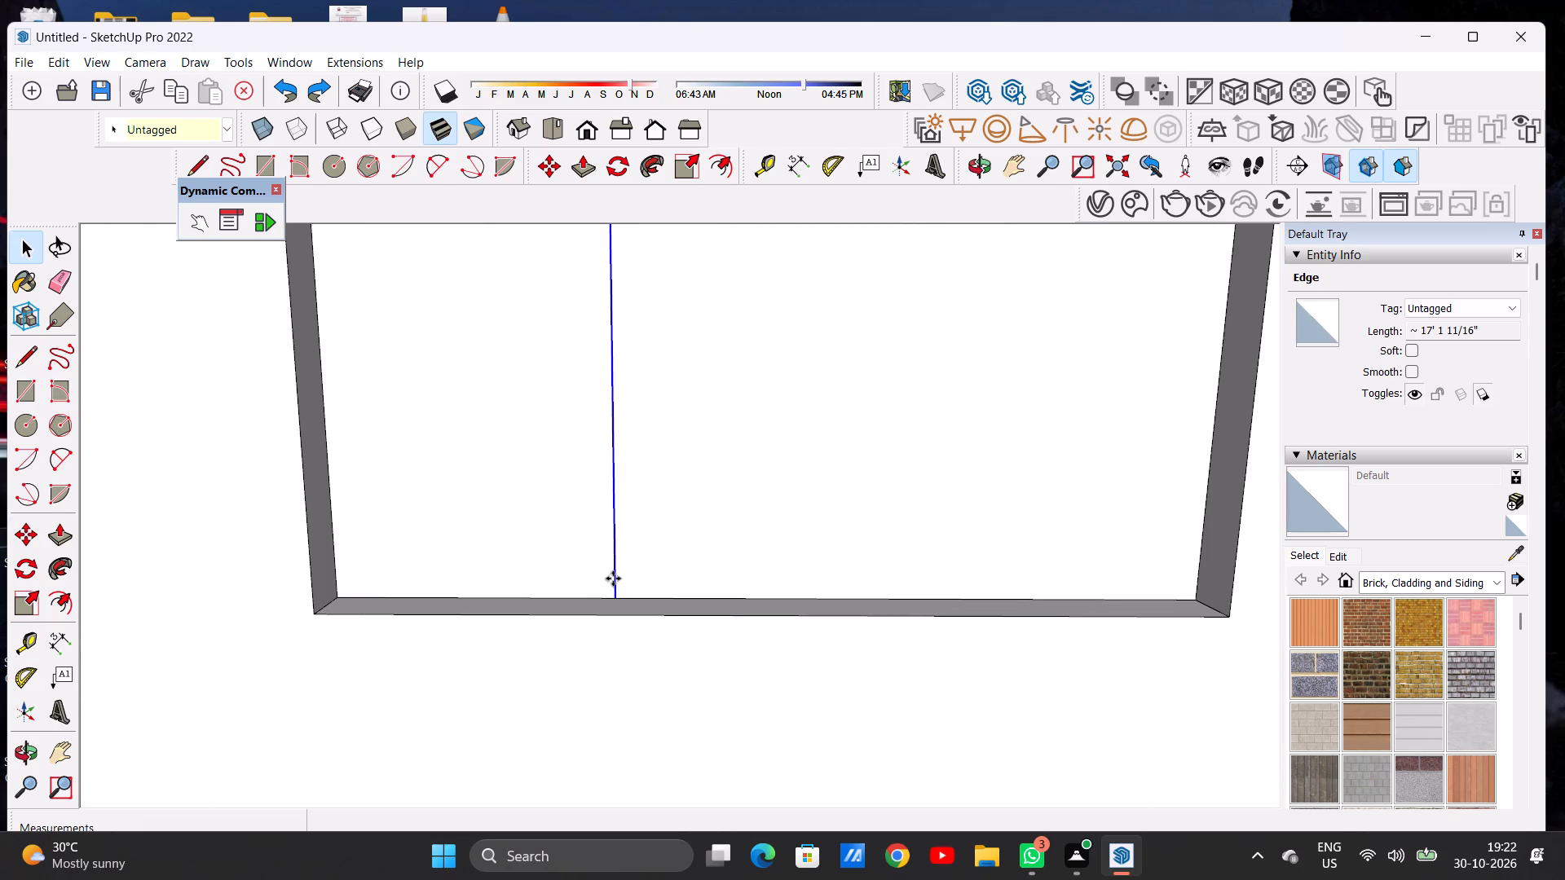
pyautogui.click(616, 597)
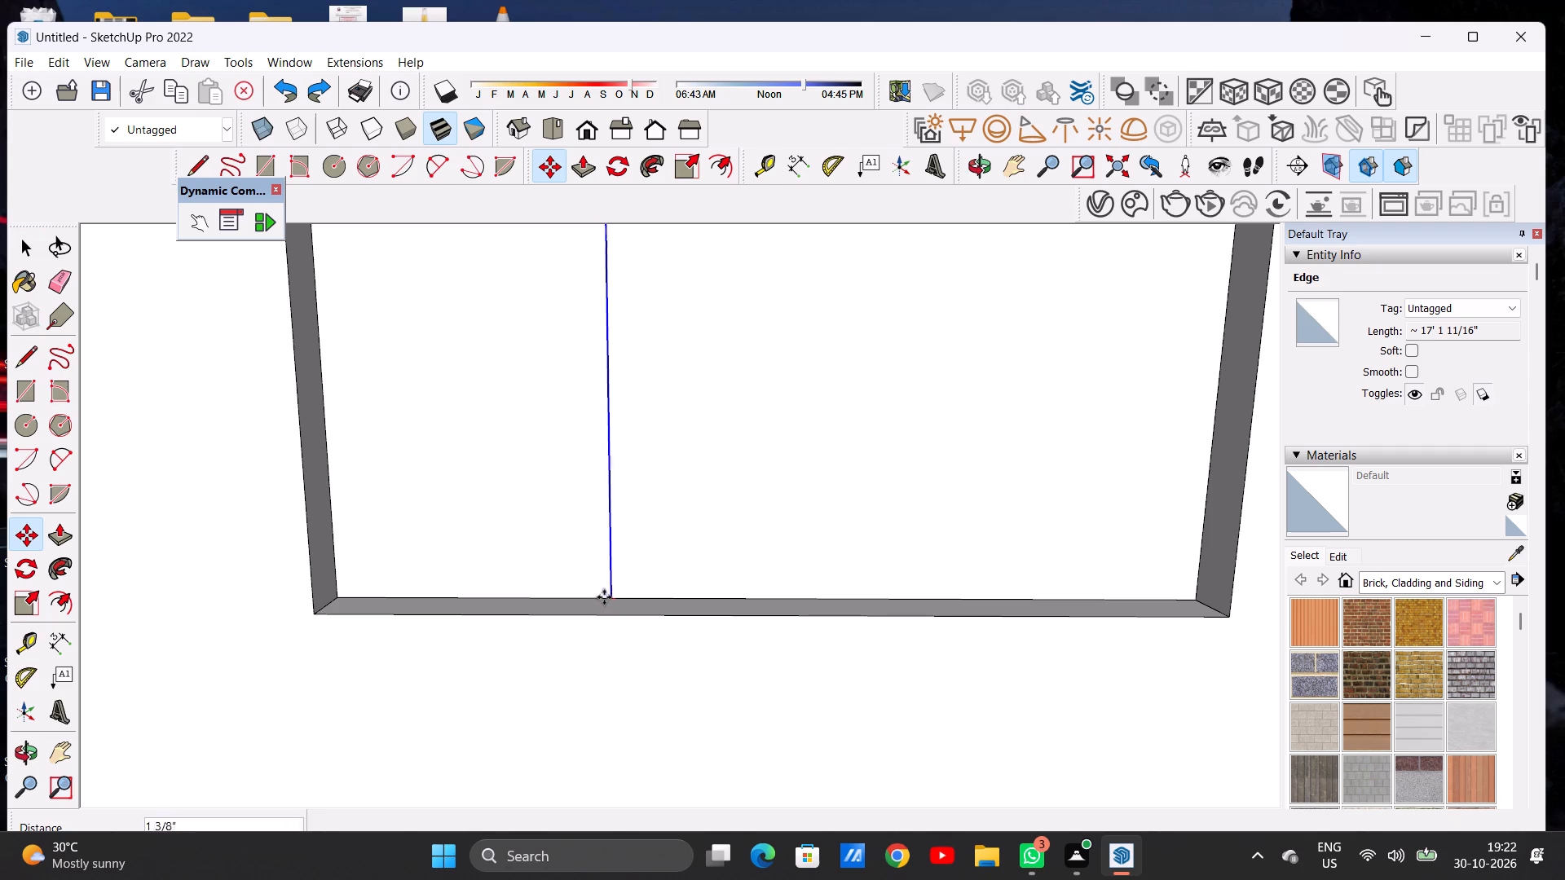
pyautogui.click(596, 597)
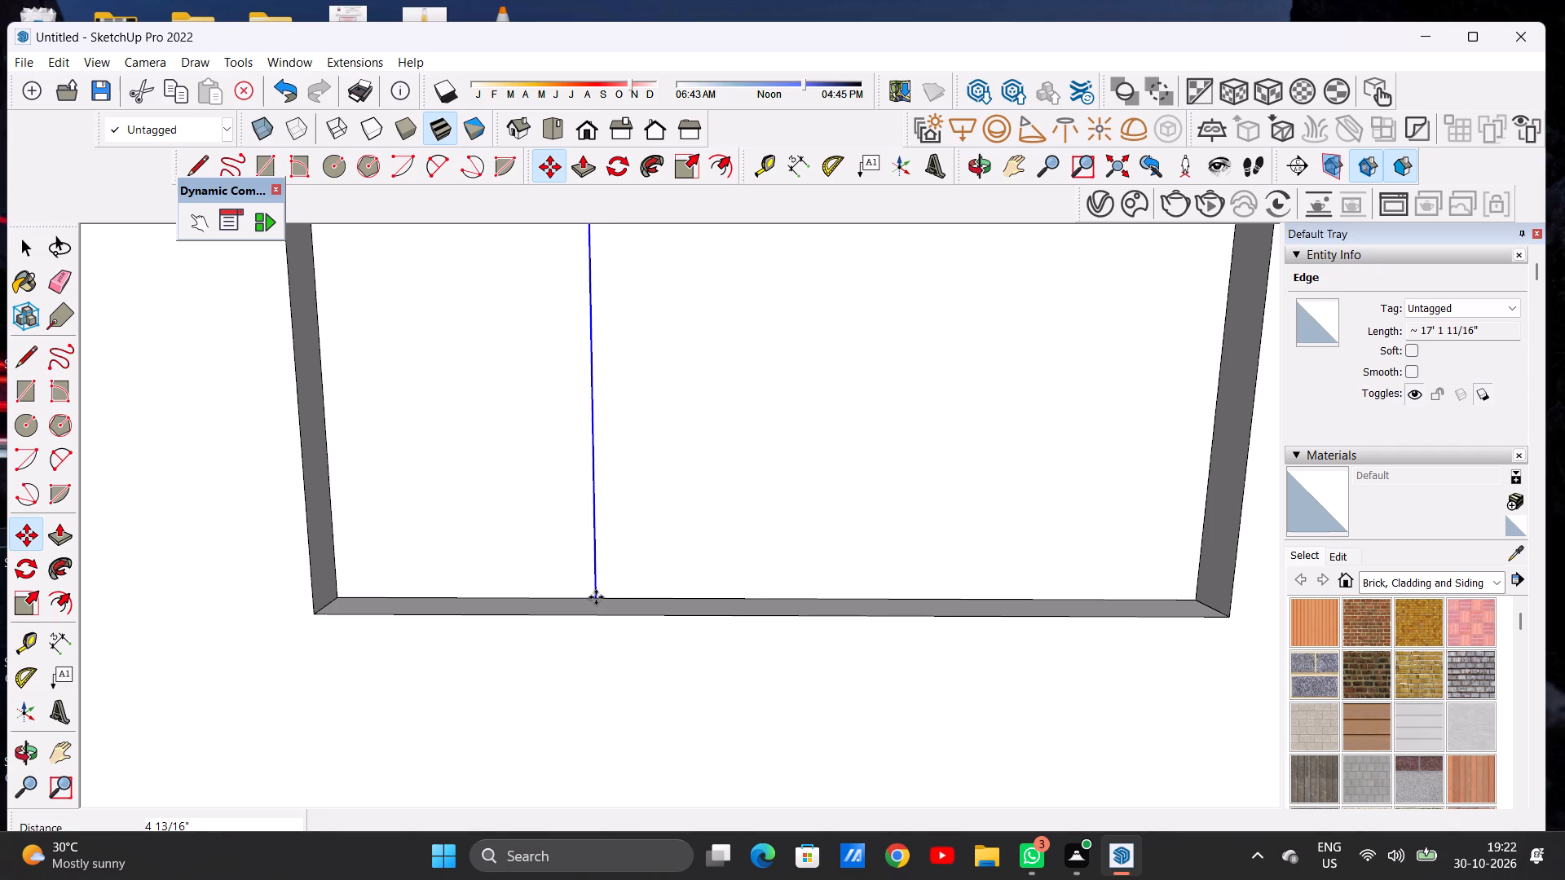
pyautogui.click(596, 597)
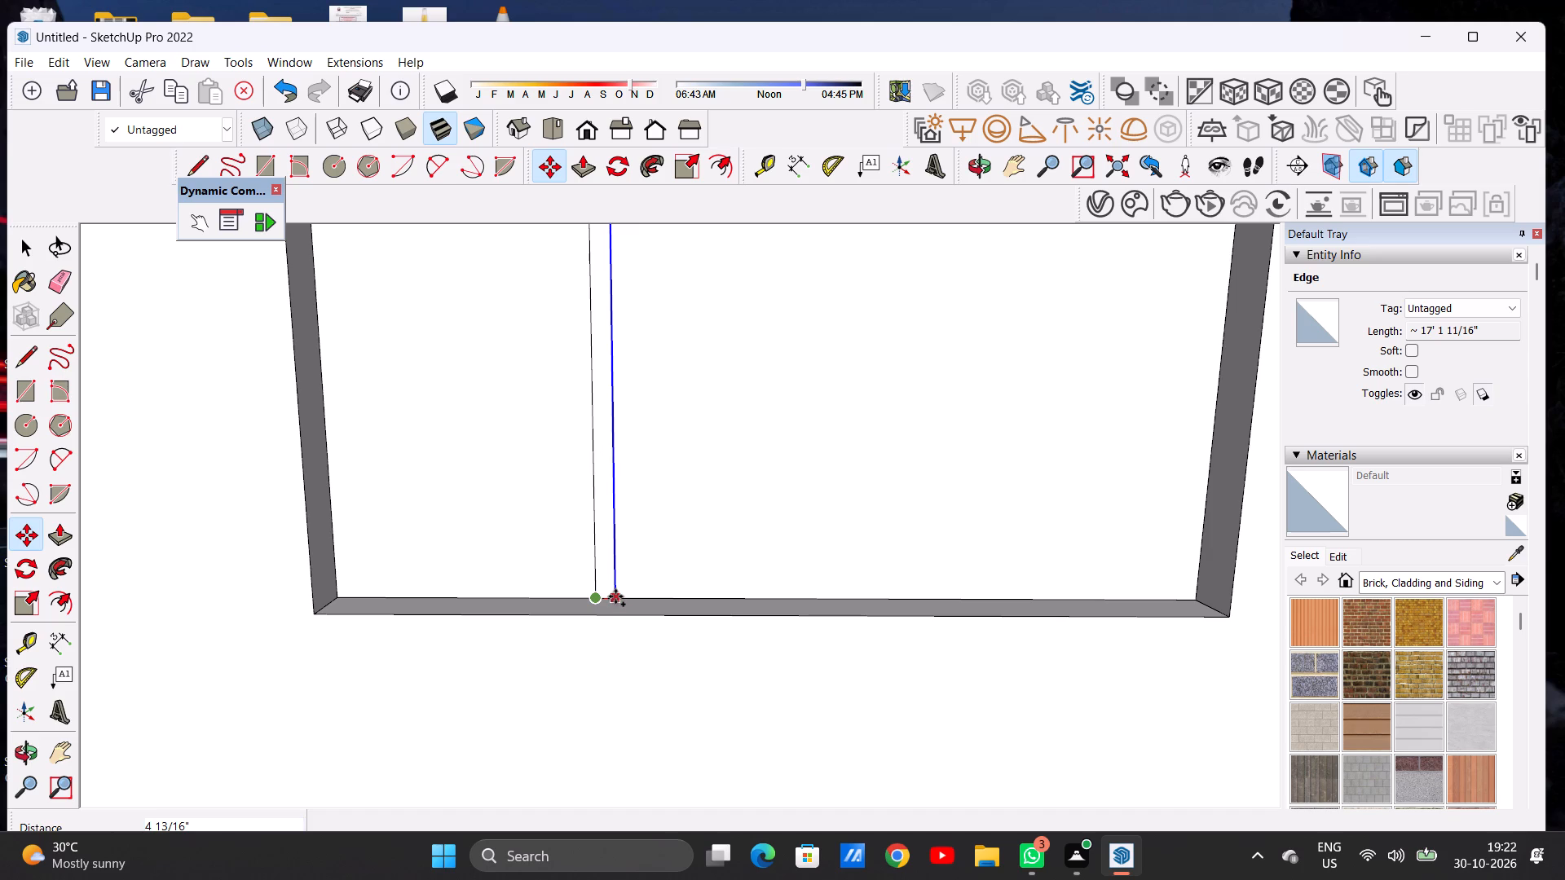
pyautogui.click(615, 596)
pyautogui.press('space')
pyautogui.scroll(-7, 598, 571)
pyautogui.scroll(1, 601, 567)
pyautogui.scroll(-7, 601, 567)
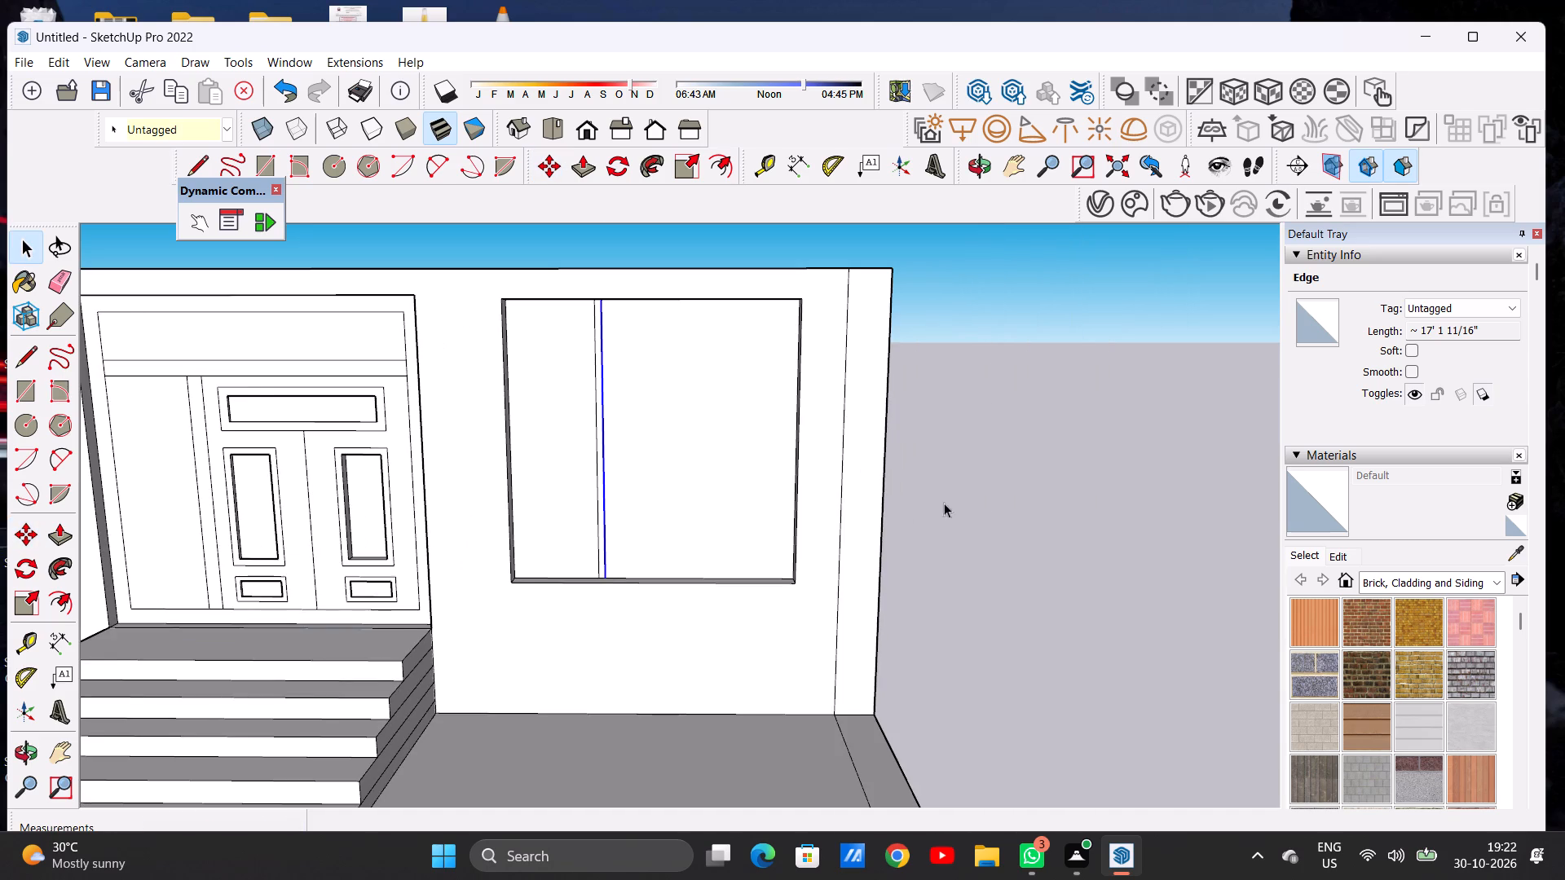
pyautogui.click(981, 495)
pyautogui.scroll(4, 612, 561)
pyautogui.scroll(-1, 603, 565)
pyautogui.scroll(9, 602, 565)
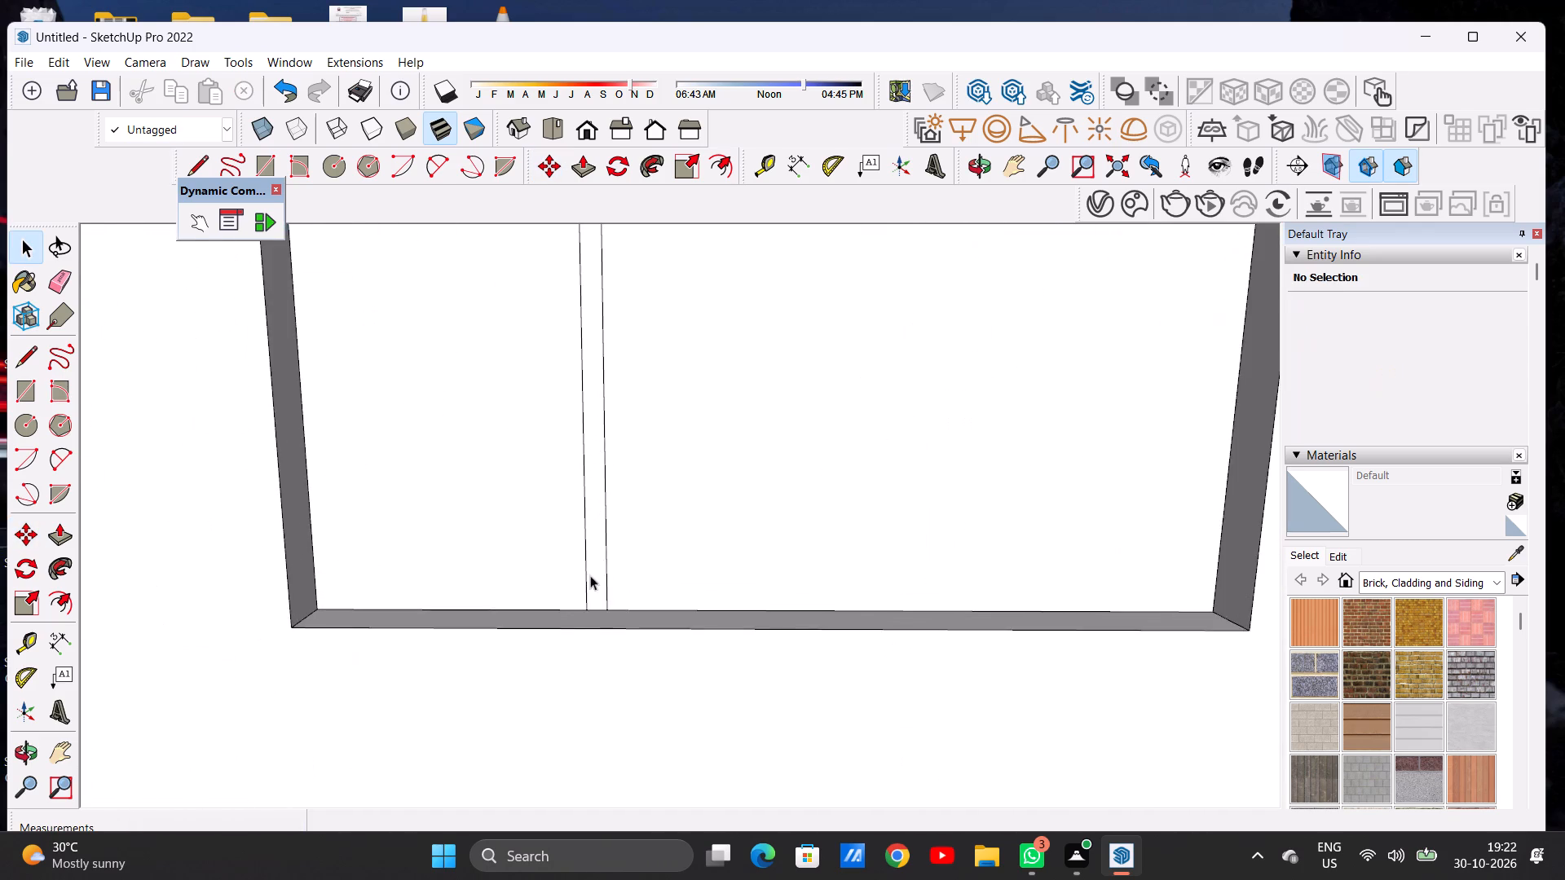
pyautogui.scroll(-17, 589, 579)
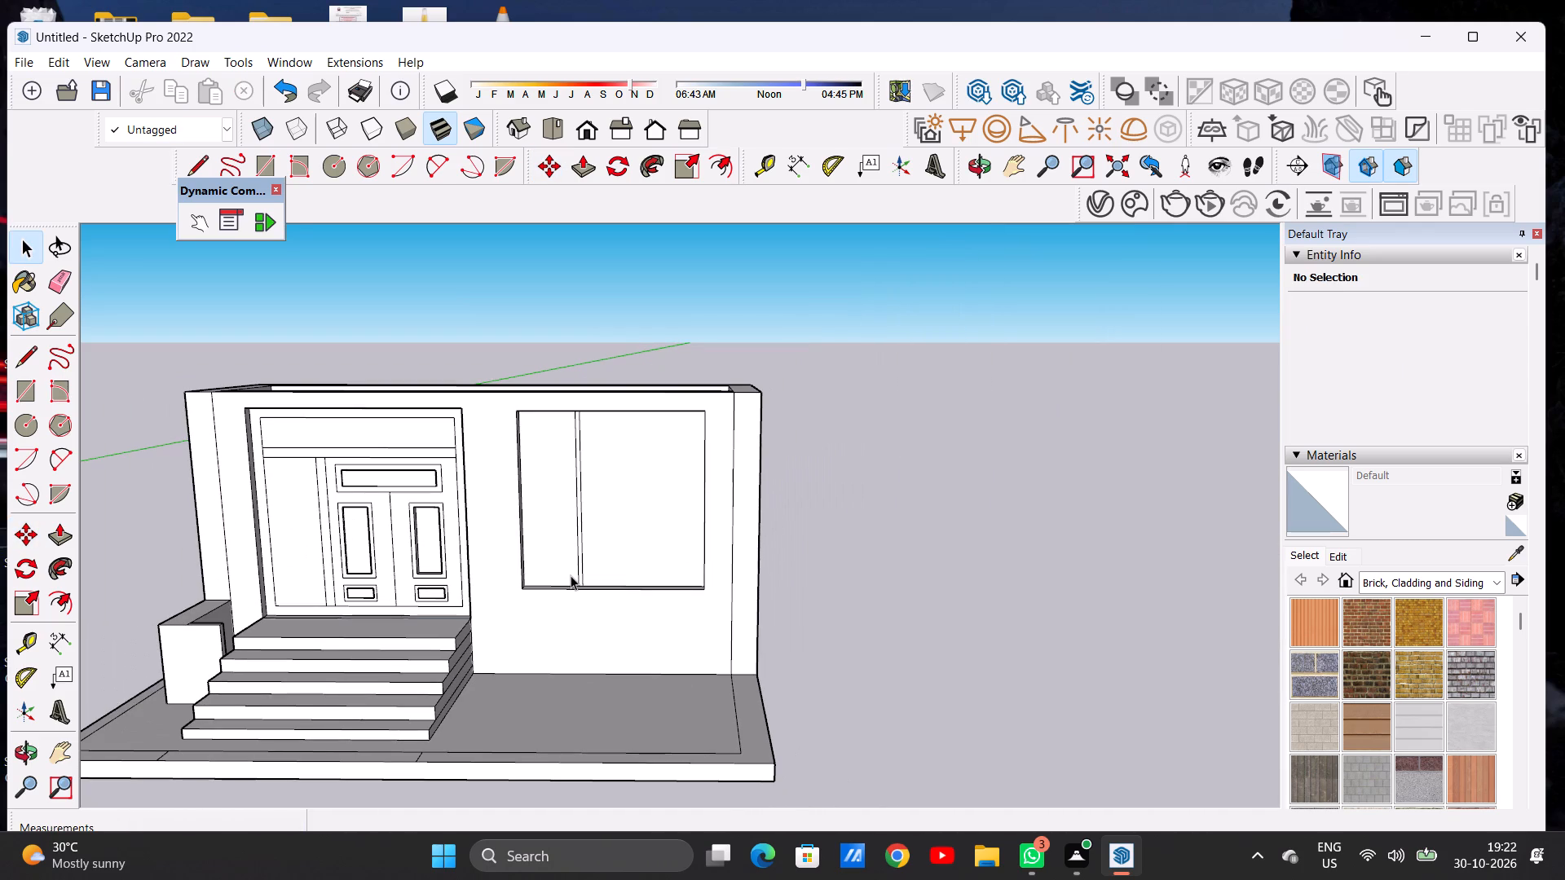
# Draw two closely spaced vertical lines about 17' 2" long across the window recess, about two thirds across from the door side, outlining a second mullion.
pyautogui.press('l')
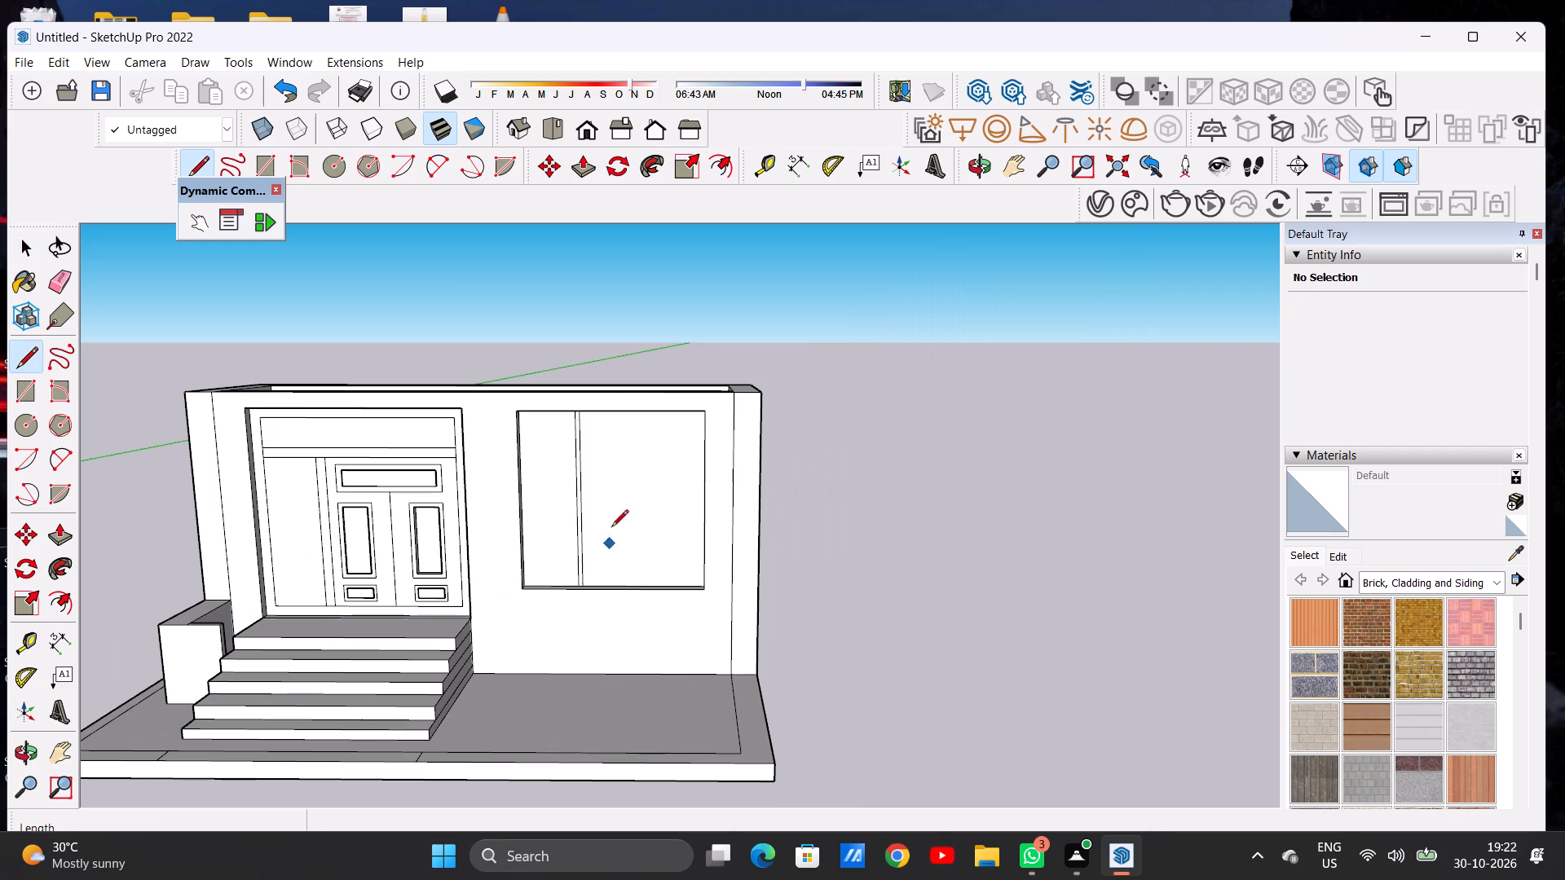
pyautogui.scroll(4, 613, 463)
pyautogui.moveTo(659, 485); pyautogui.dragTo(656, 389, button='middle')
pyautogui.scroll(7, 656, 389)
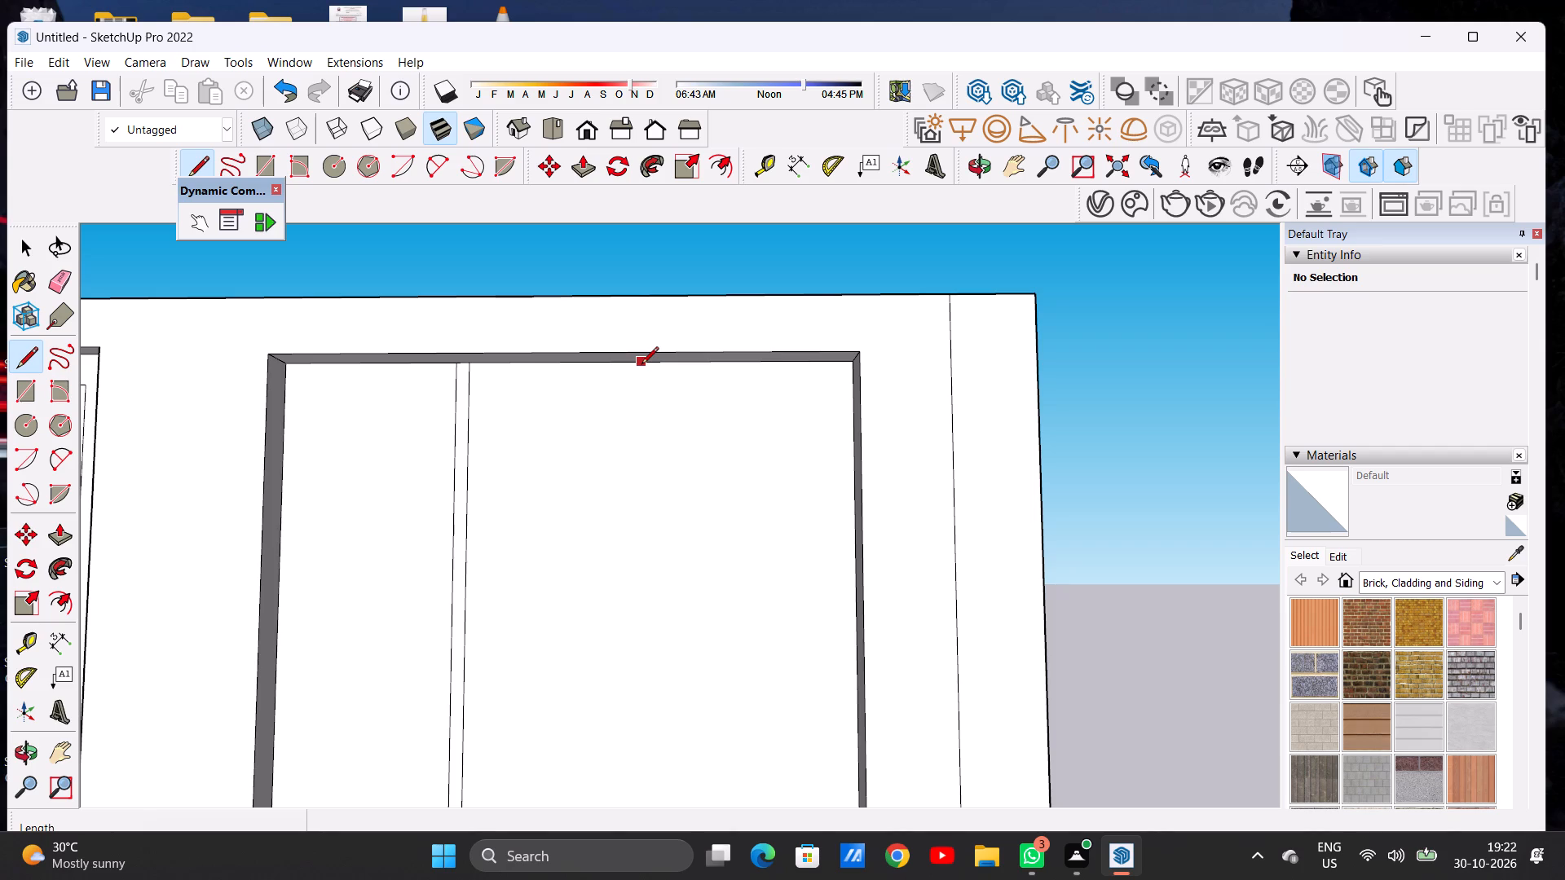
pyautogui.click(637, 366)
pyautogui.scroll(-8, 643, 467)
pyautogui.moveTo(634, 601); pyautogui.dragTo(647, 671, button='middle')
pyautogui.scroll(7, 647, 658)
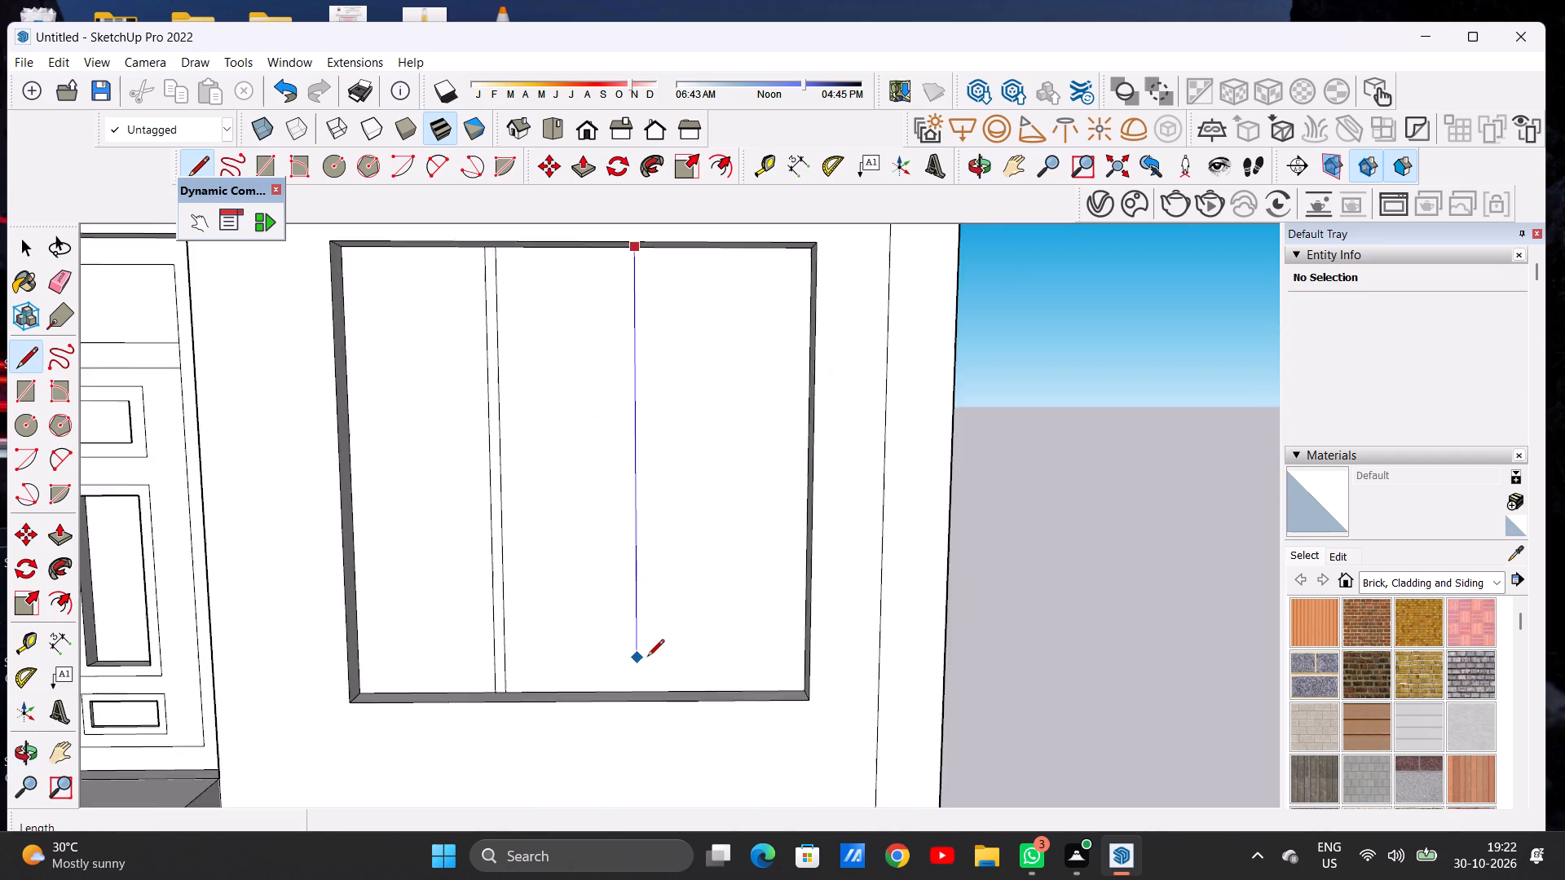
pyautogui.scroll(6, 647, 658)
pyautogui.click(621, 724)
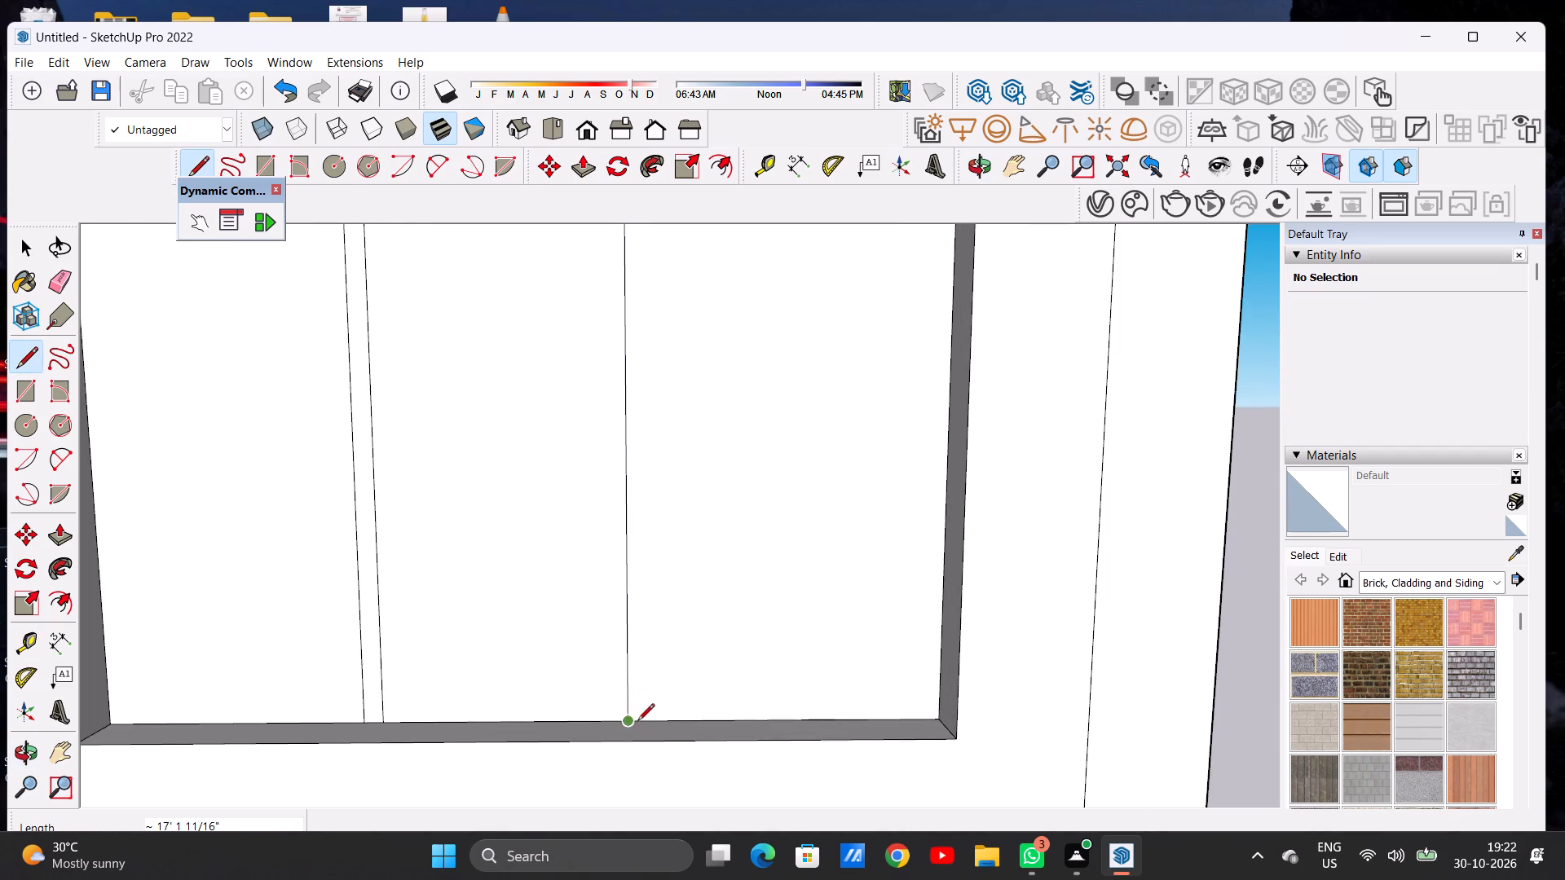
pyautogui.click(648, 722)
pyautogui.scroll(-1, 656, 565)
pyautogui.scroll(1, 657, 569)
pyautogui.scroll(-10, 657, 569)
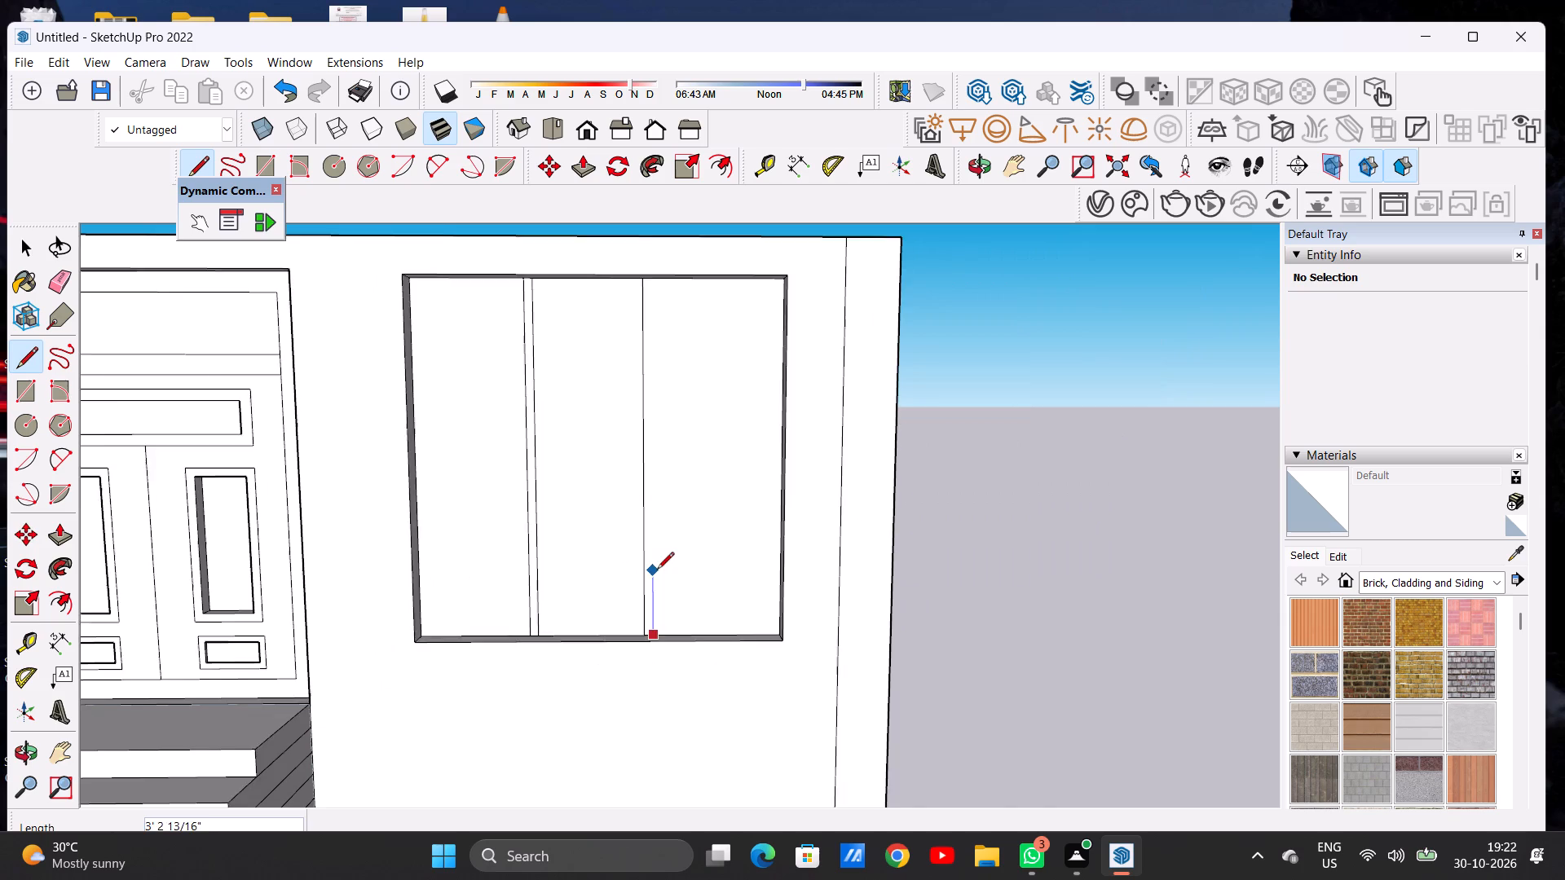
pyautogui.scroll(7, 656, 345)
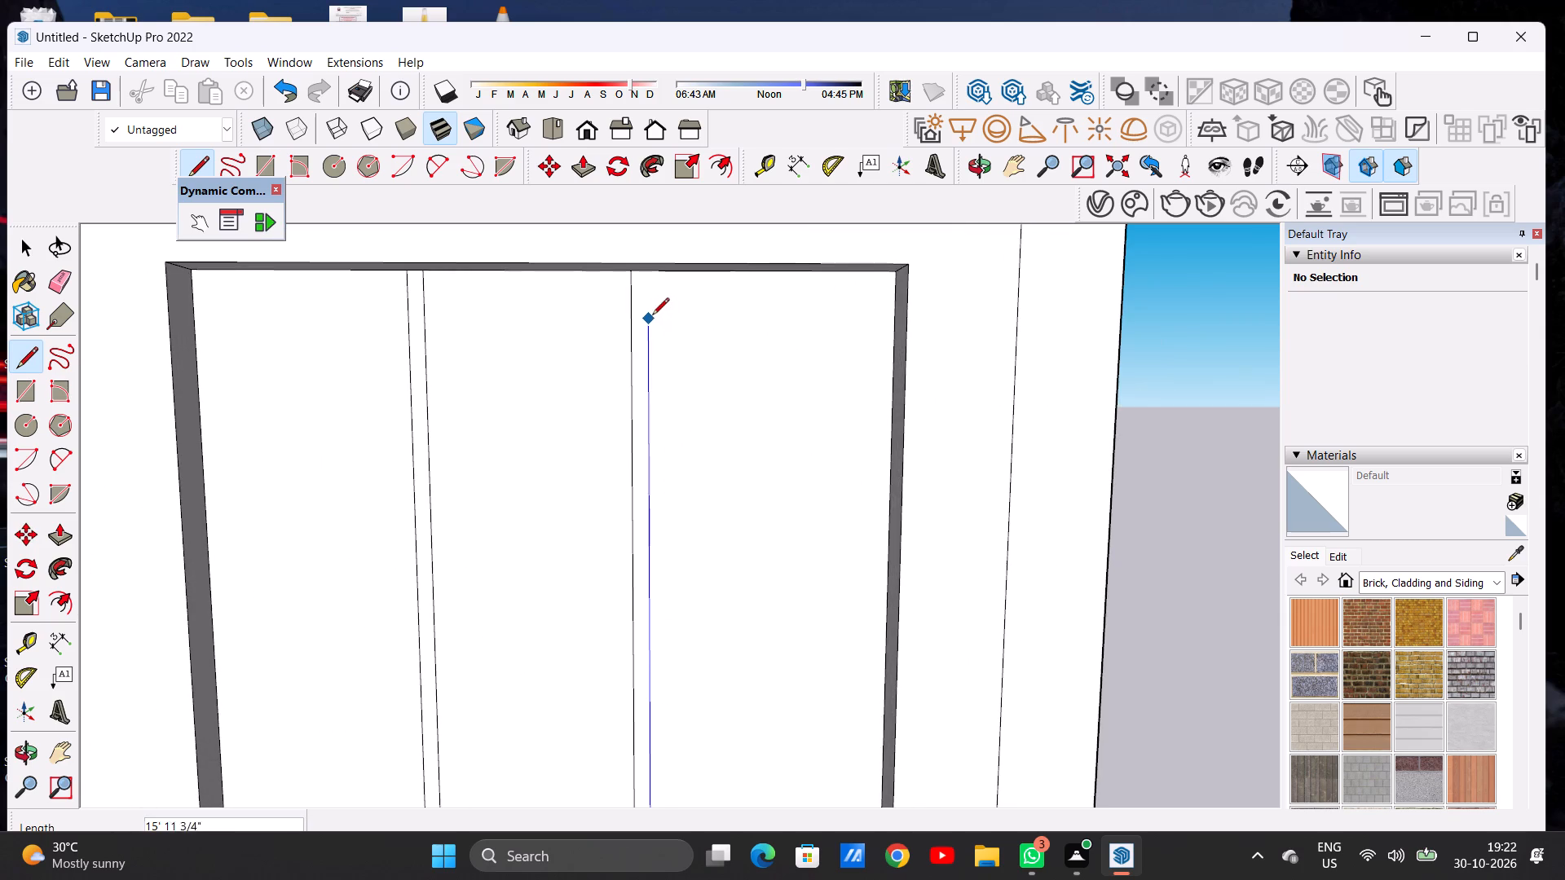
pyautogui.moveTo(651, 314); pyautogui.dragTo(659, 252, button='middle')
pyautogui.scroll(6, 661, 291)
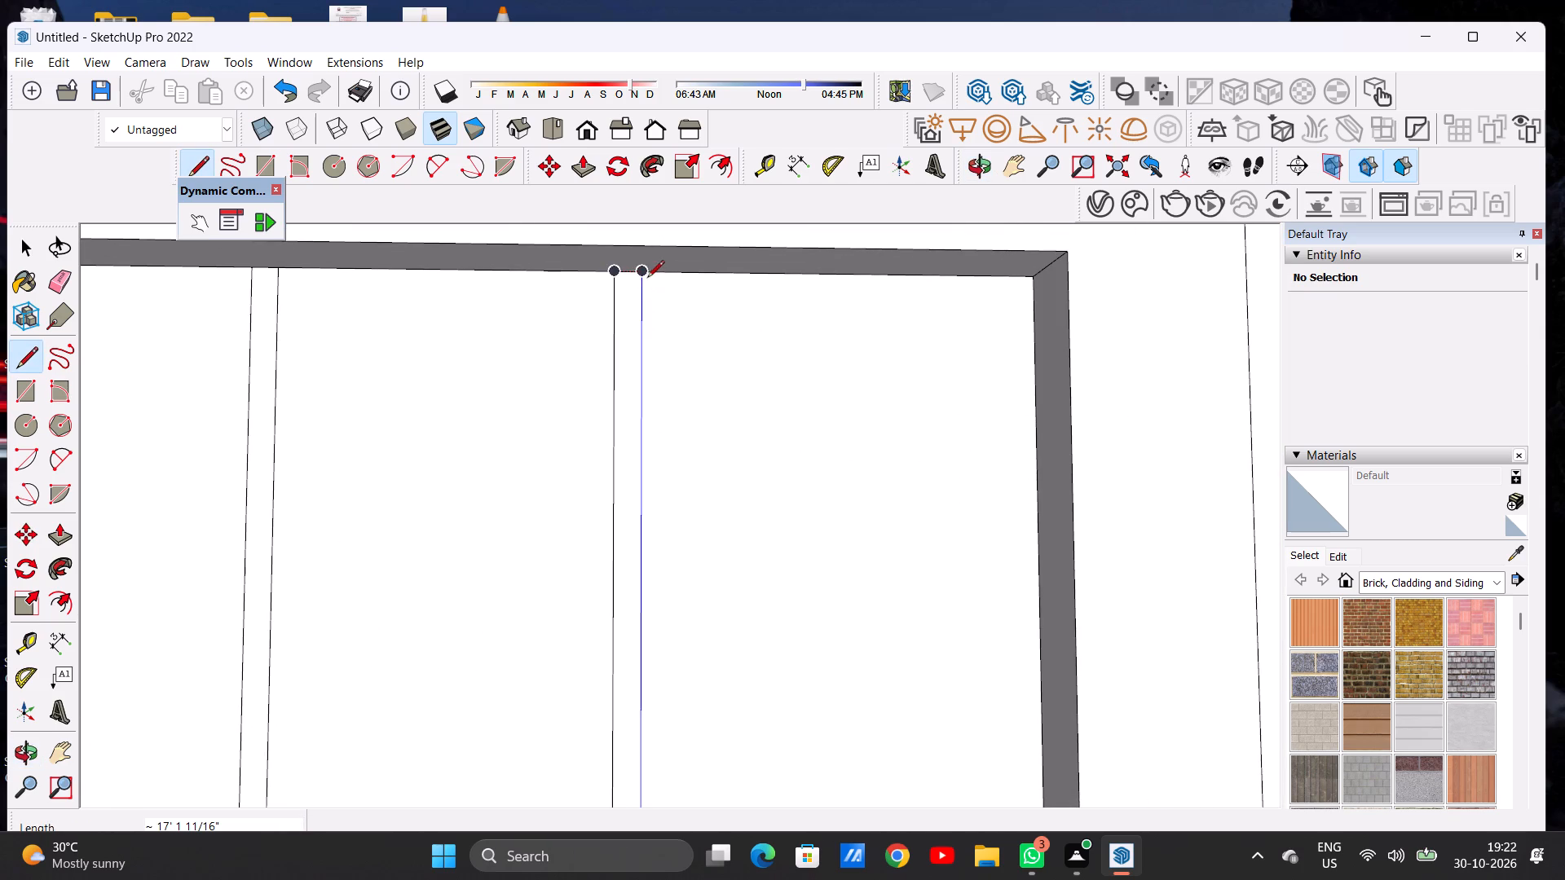
pyautogui.click(646, 276)
pyautogui.press('space')
pyautogui.scroll(-9, 672, 381)
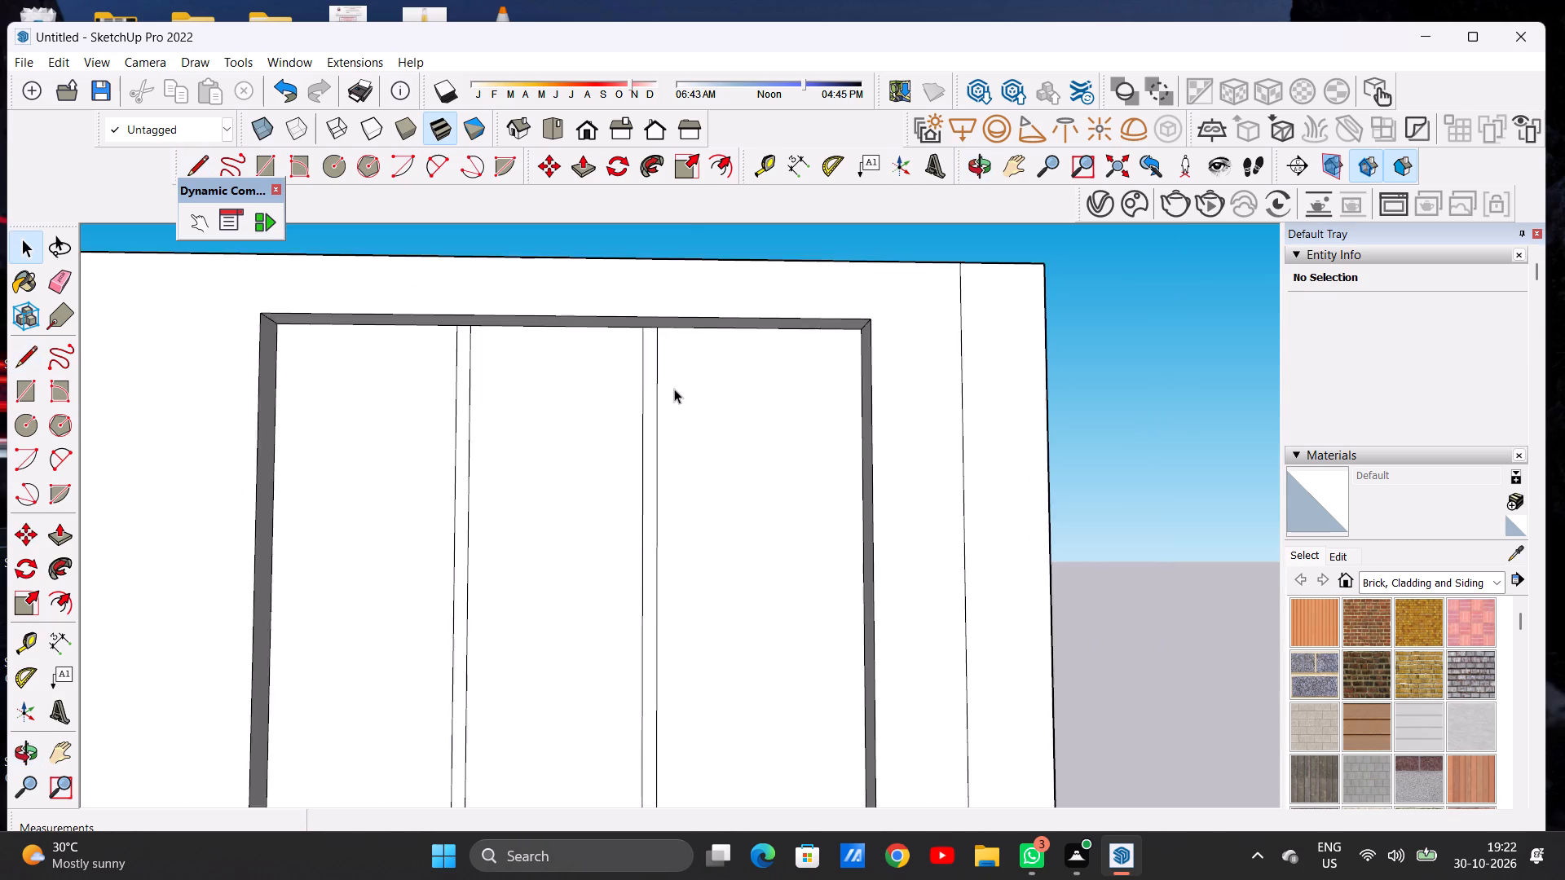
pyautogui.scroll(-13, 674, 389)
pyautogui.moveTo(672, 464); pyautogui.dragTo(657, 546, button='middle')
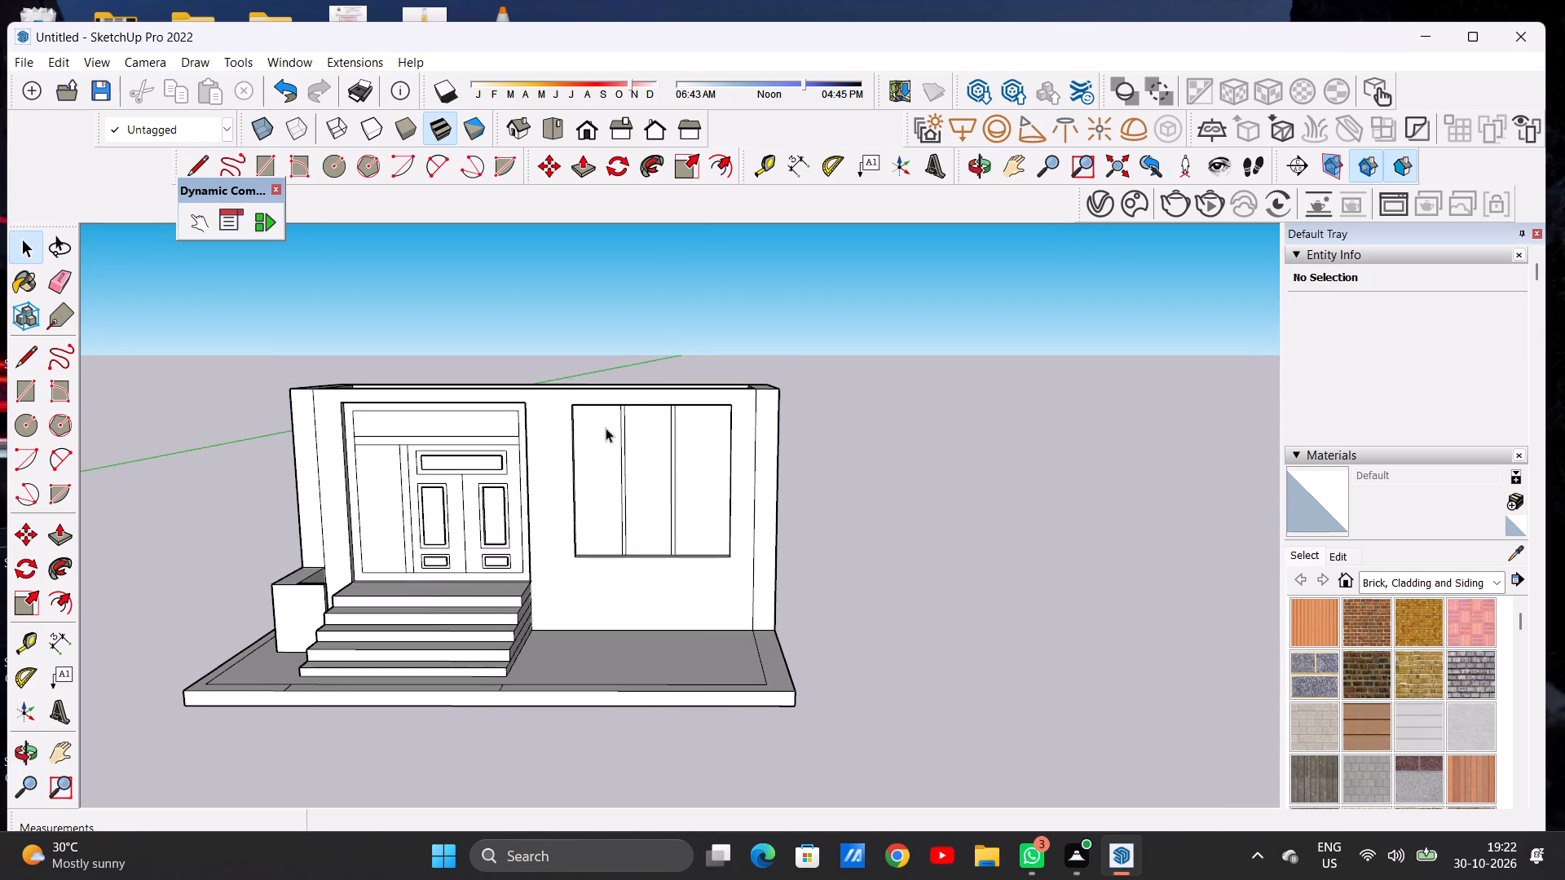
# Offset the outline of each of the three wide window panels inward by about 1' 1".
pyautogui.scroll(9, 602, 403)
pyautogui.write('OF')
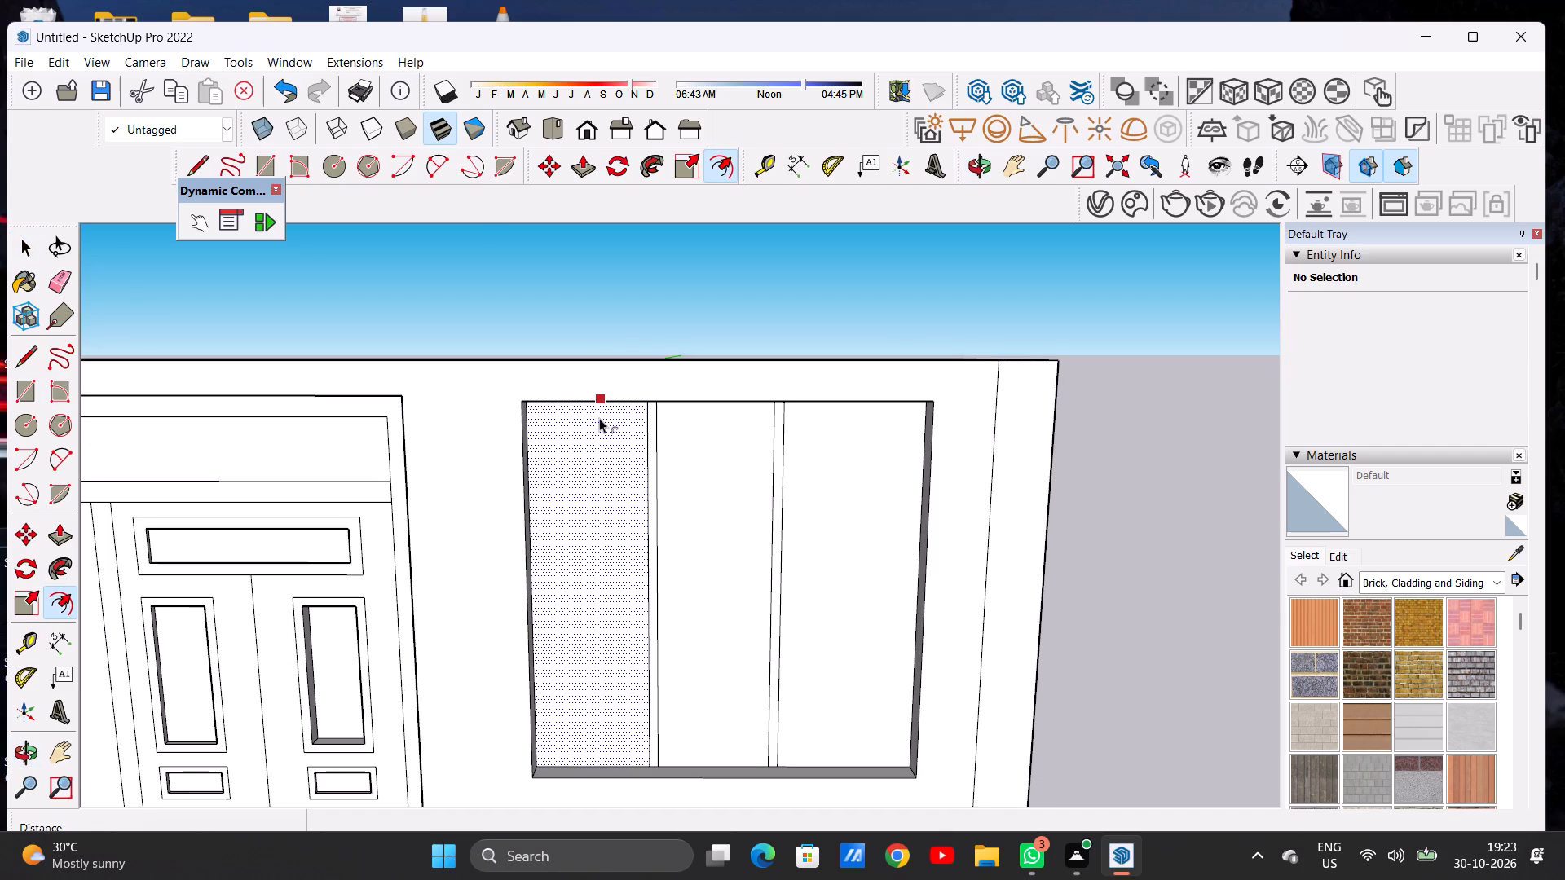
pyautogui.click(599, 418)
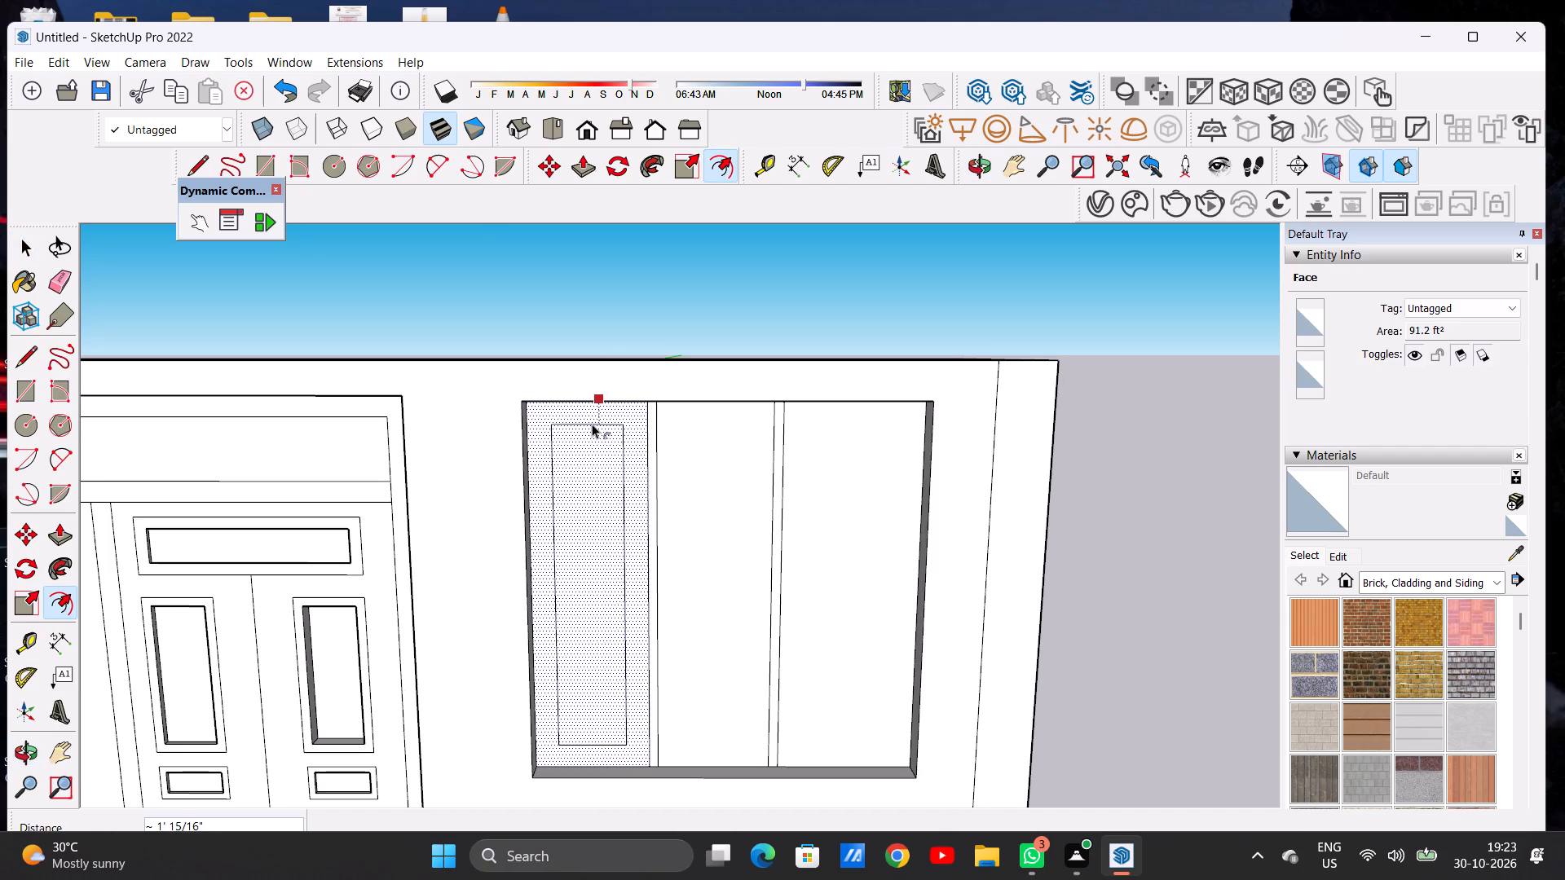
pyautogui.click(592, 424)
pyautogui.doubleClick(699, 460)
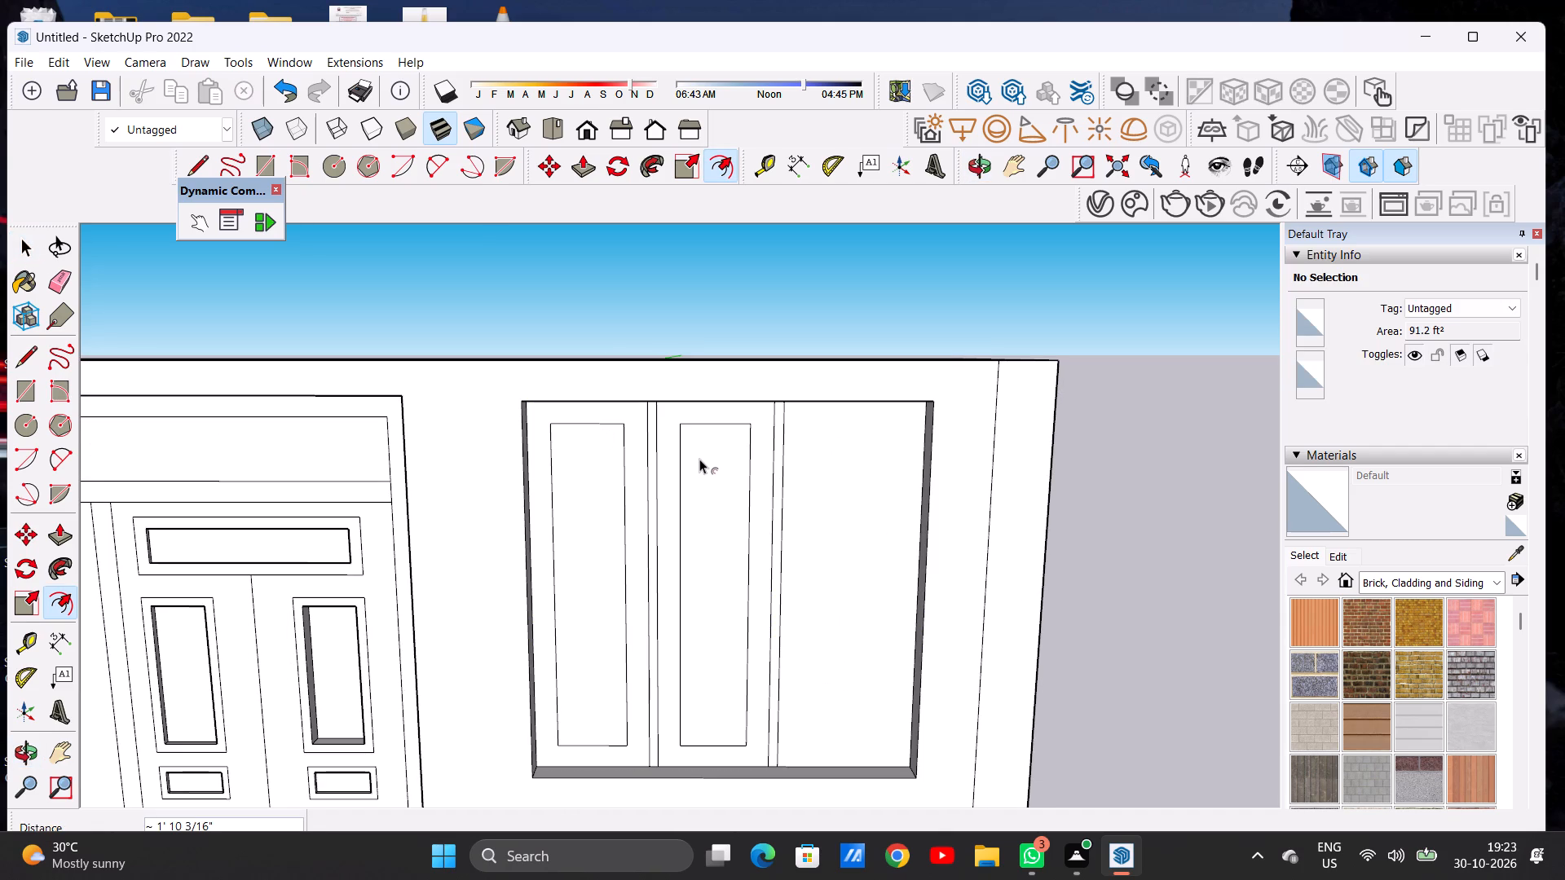
pyautogui.click(817, 476)
pyautogui.click(817, 476)
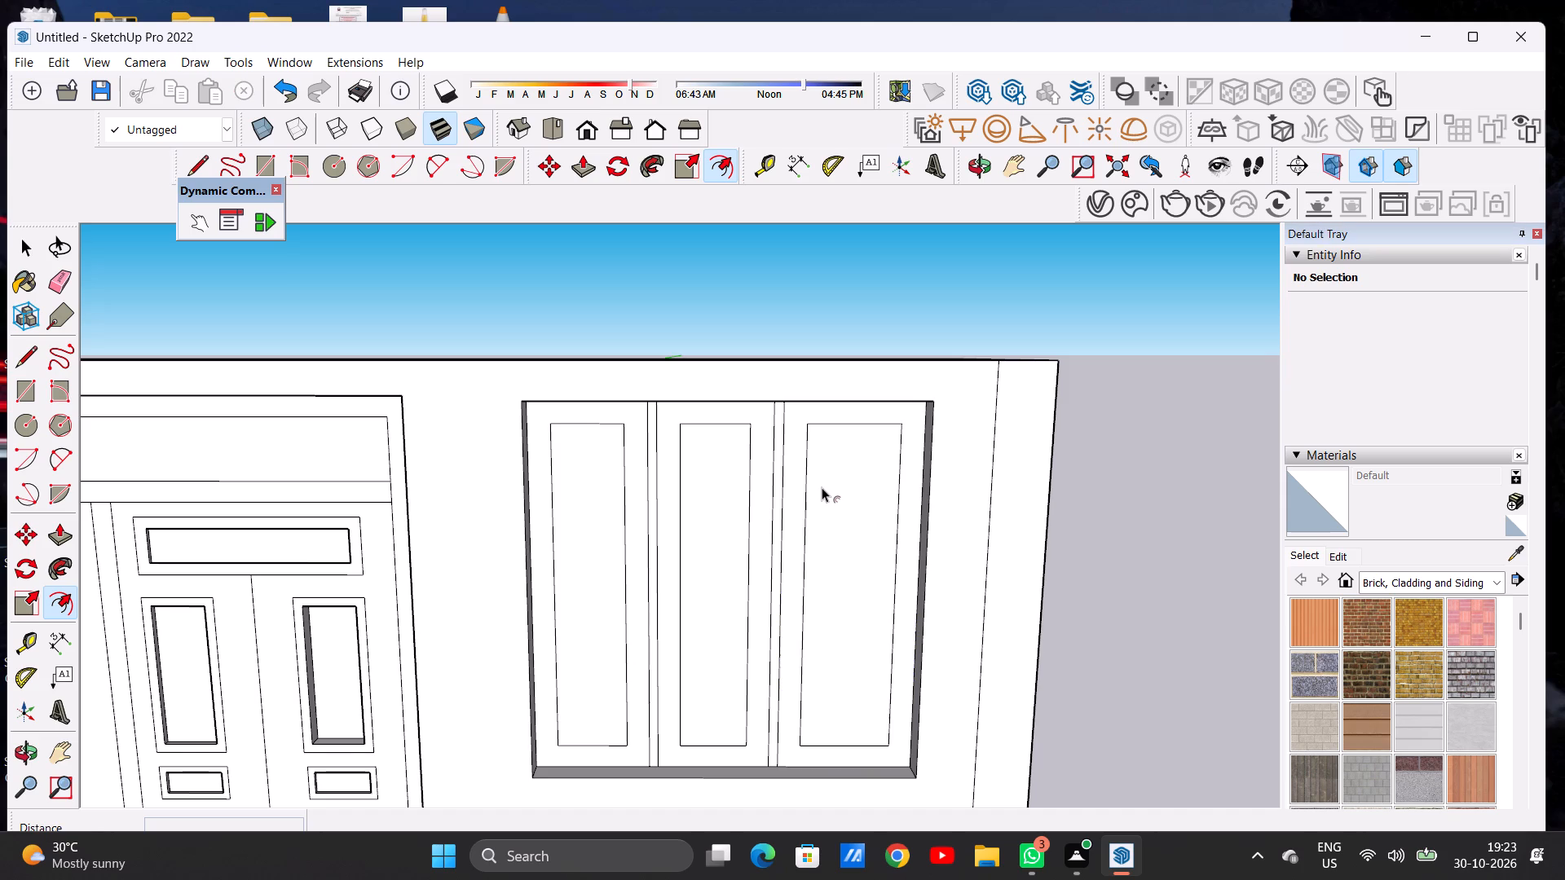
pyautogui.press('space')
# Examine the divided window with its inset panels up close and against the door and whole facade.
pyautogui.scroll(-12, 696, 507)
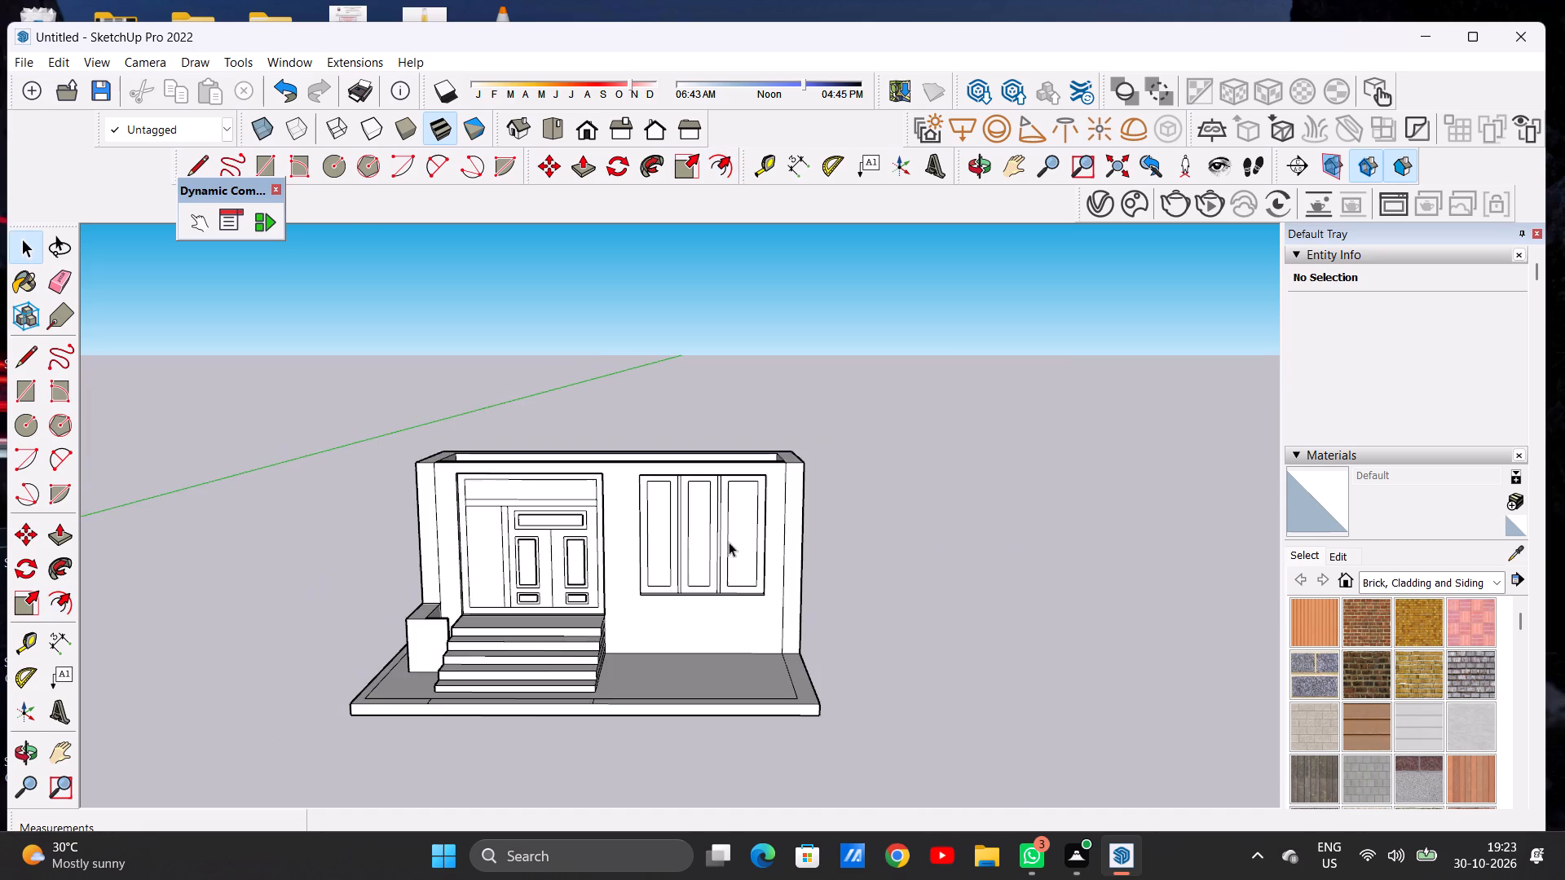
pyautogui.moveTo(725, 539); pyautogui.dragTo(718, 509, button='middle')
pyautogui.scroll(2, 721, 530)
pyautogui.scroll(-1, 721, 530)
pyautogui.scroll(7, 721, 530)
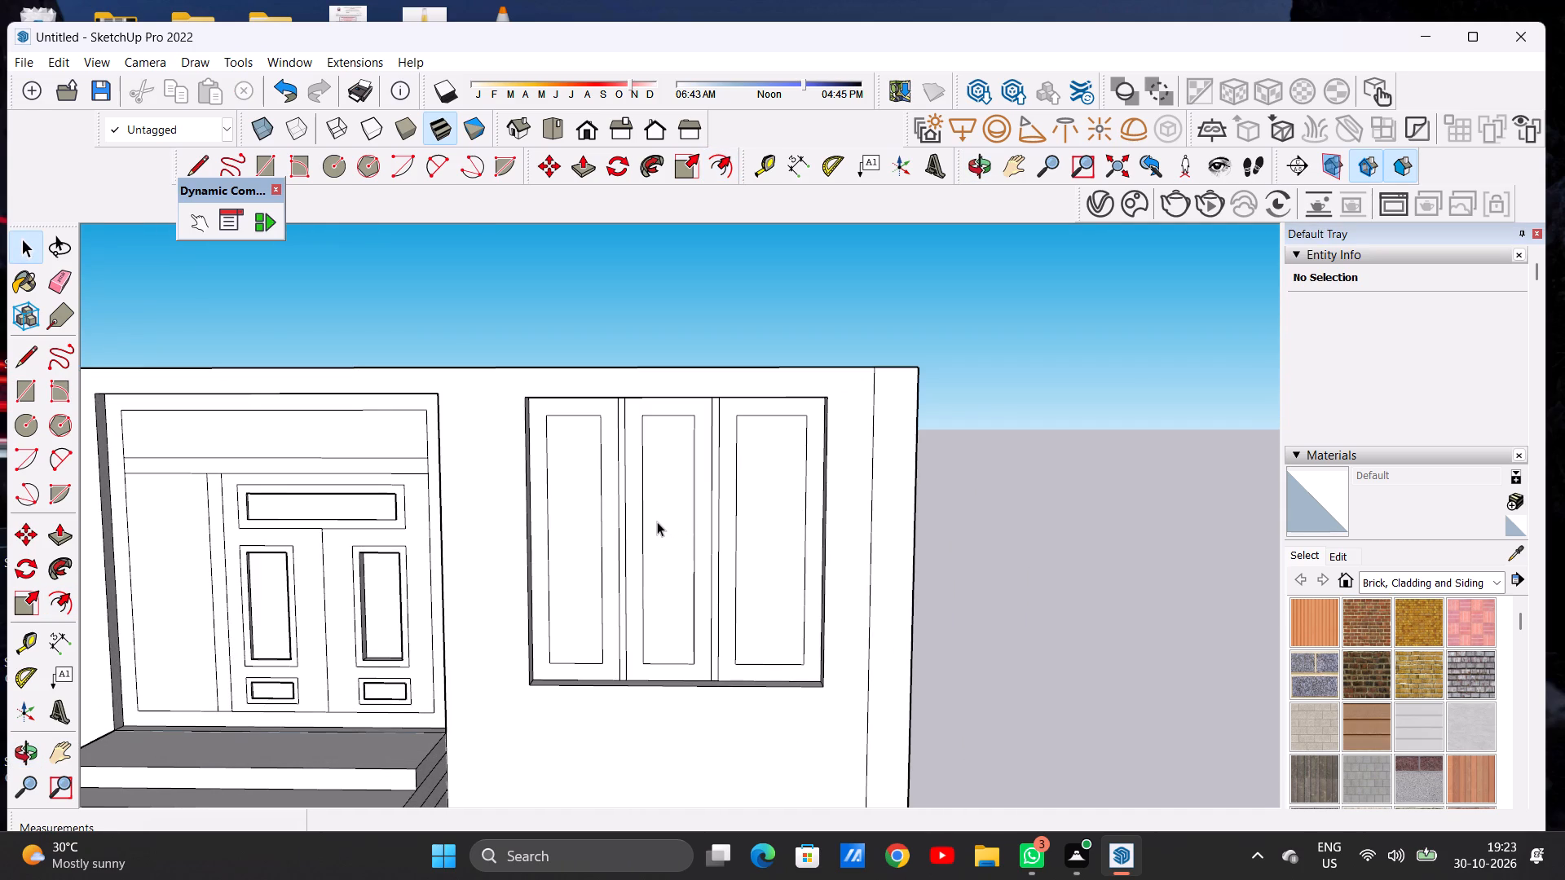
pyautogui.scroll(-7, 657, 521)
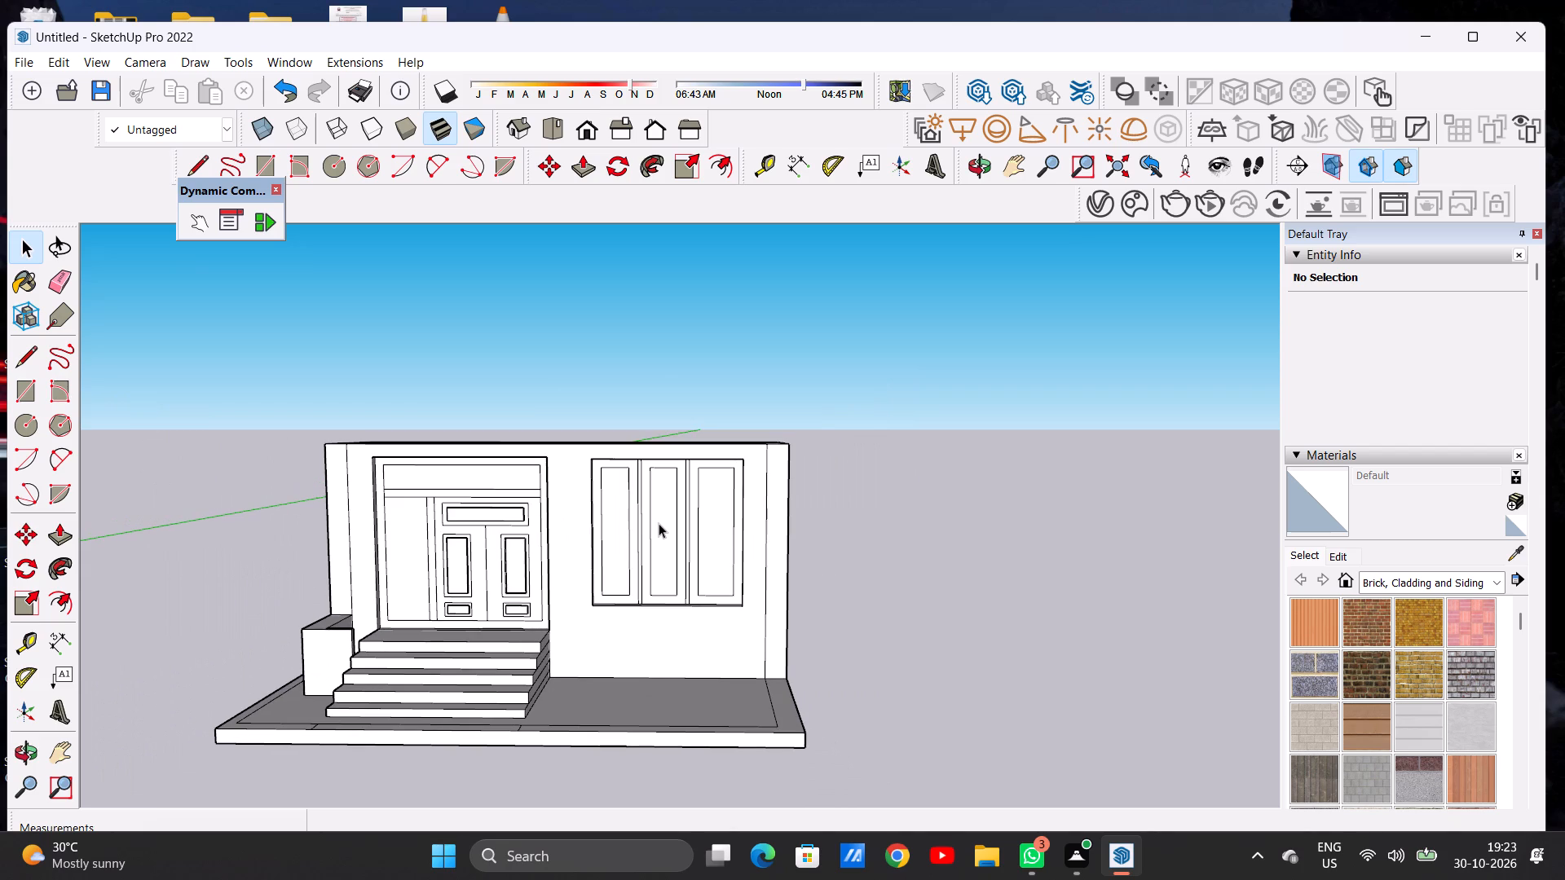
pyautogui.scroll(11, 655, 506)
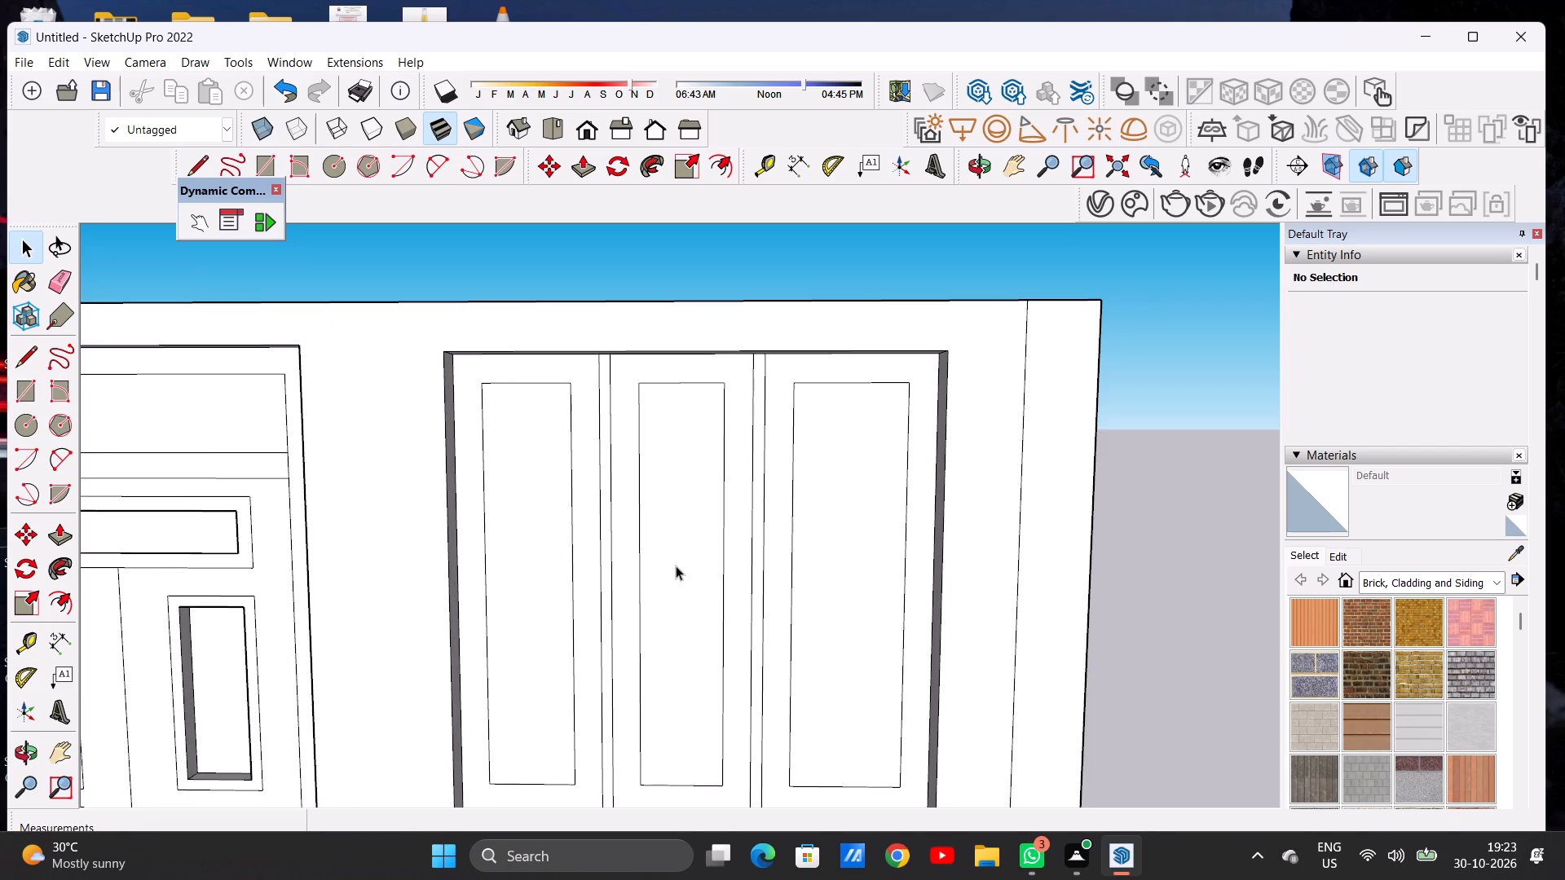
pyautogui.scroll(-8, 676, 565)
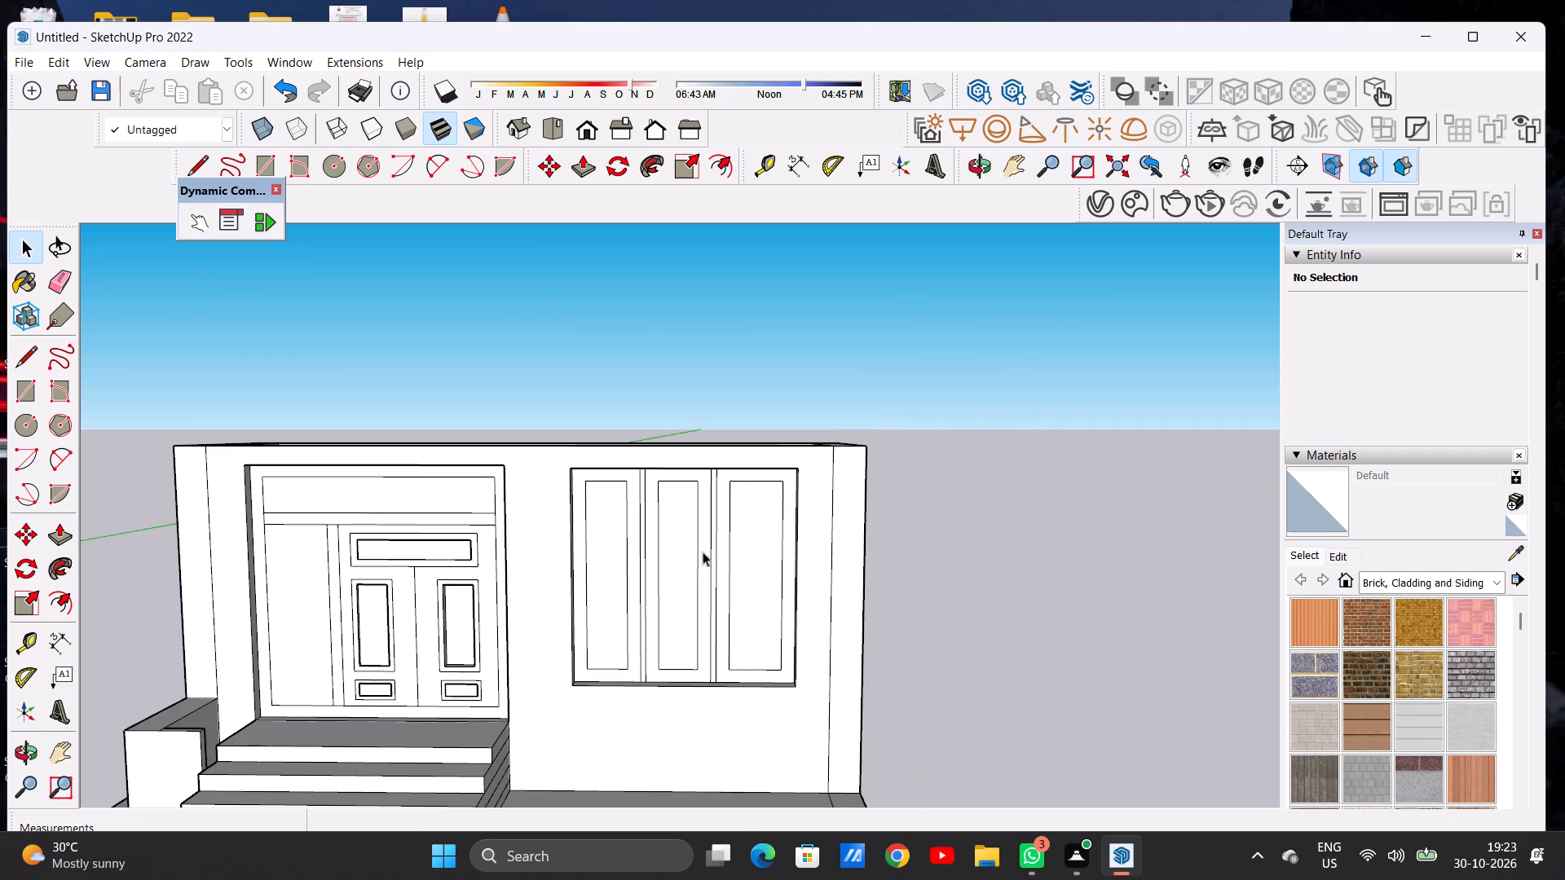
pyautogui.moveTo(690, 552); pyautogui.dragTo(693, 543, button='middle')
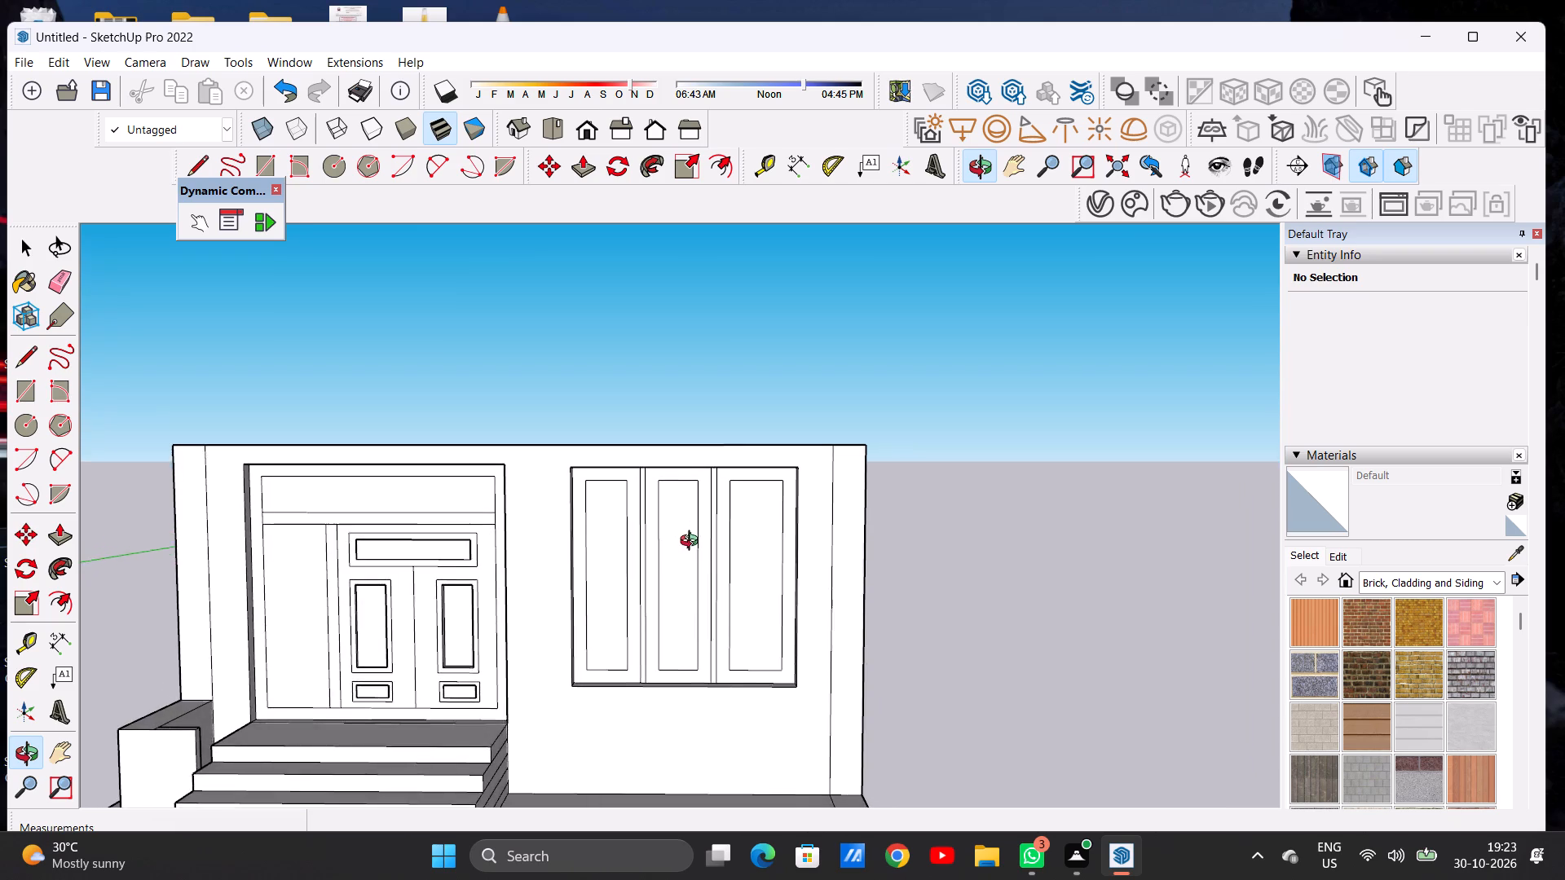
pyautogui.moveTo(693, 543); pyautogui.dragTo(696, 560, button='middle')
pyautogui.scroll(-6, 655, 587)
pyautogui.moveTo(646, 641); pyautogui.dragTo(629, 624, button='middle')
pyautogui.scroll(3, 526, 629)
pyautogui.scroll(-1, 526, 629)
pyautogui.scroll(3, 526, 629)
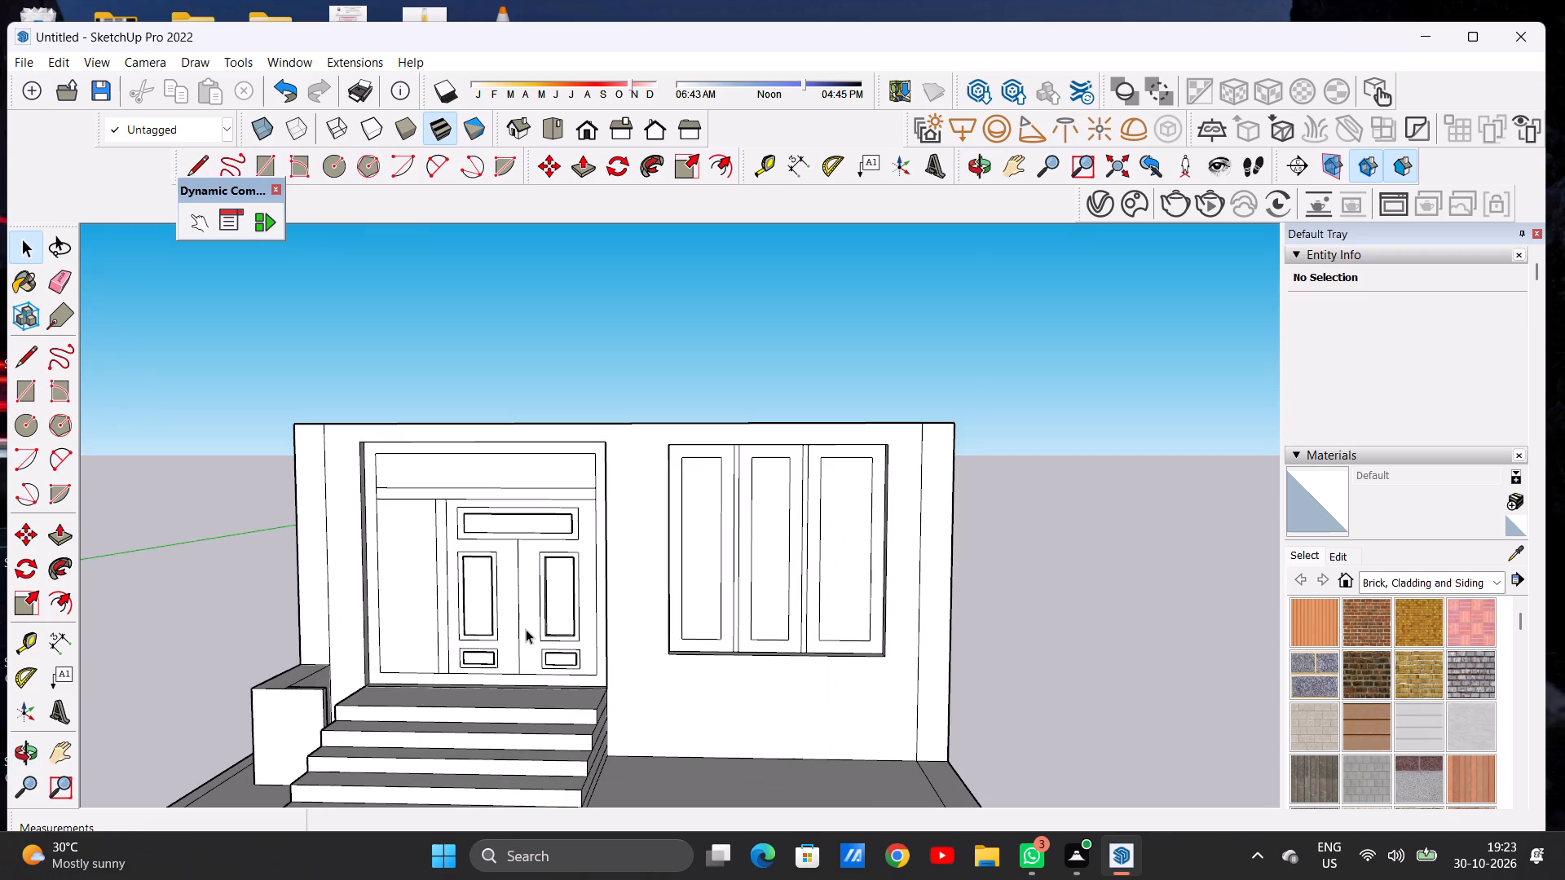
# Draw a vertical handle rectangle about 3' 7" by 7" on the door leaf farther from the window, between its long panel and the centre line.
pyautogui.press('r')
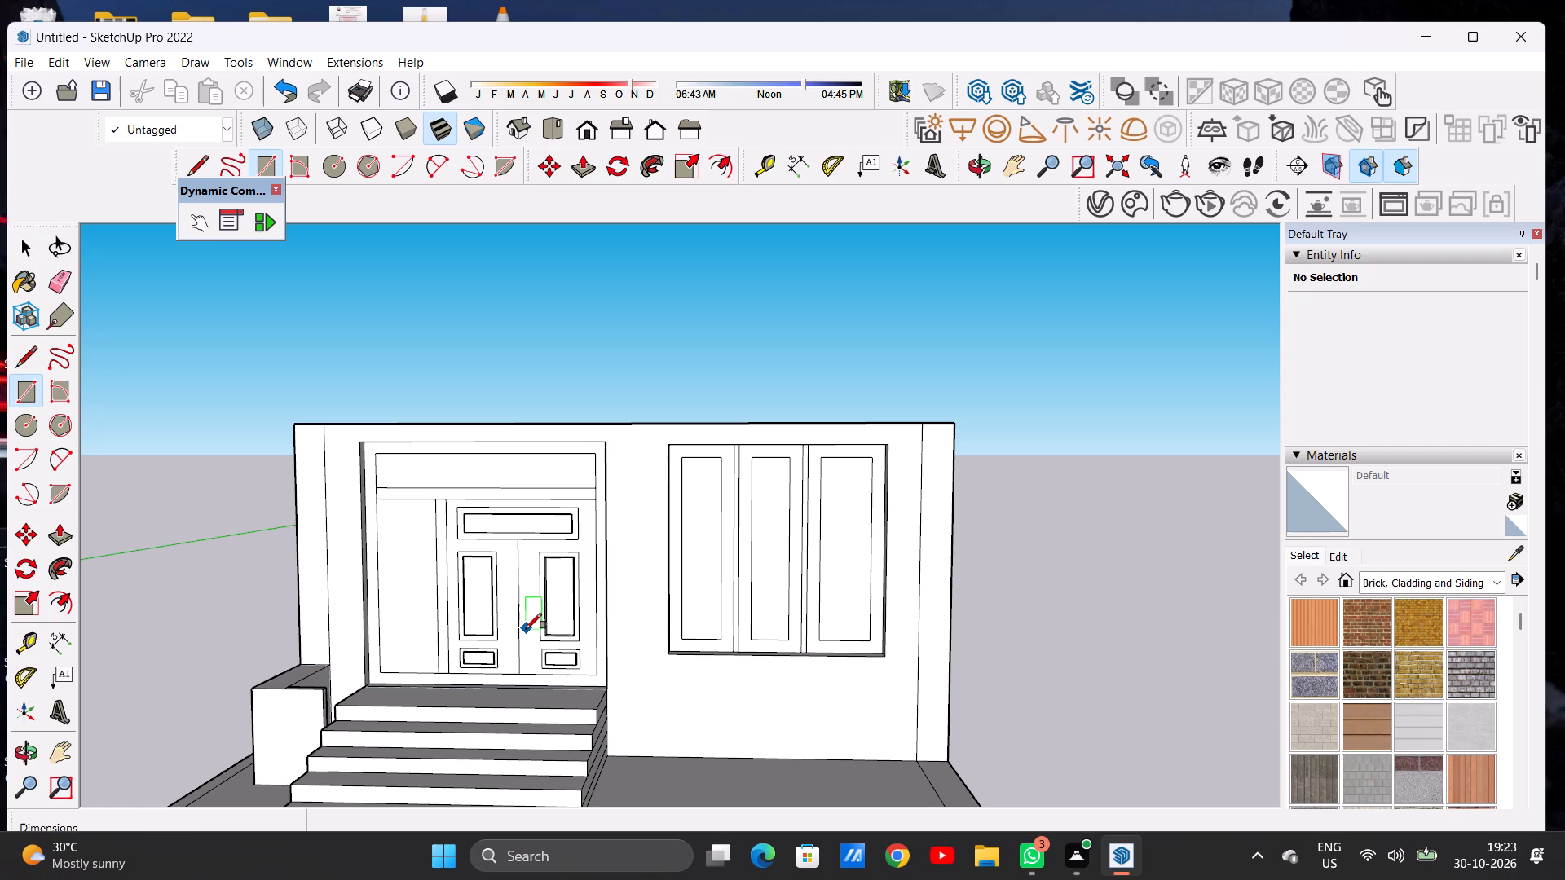
pyautogui.scroll(8, 500, 624)
pyautogui.scroll(-1, 513, 608)
pyautogui.scroll(5, 513, 608)
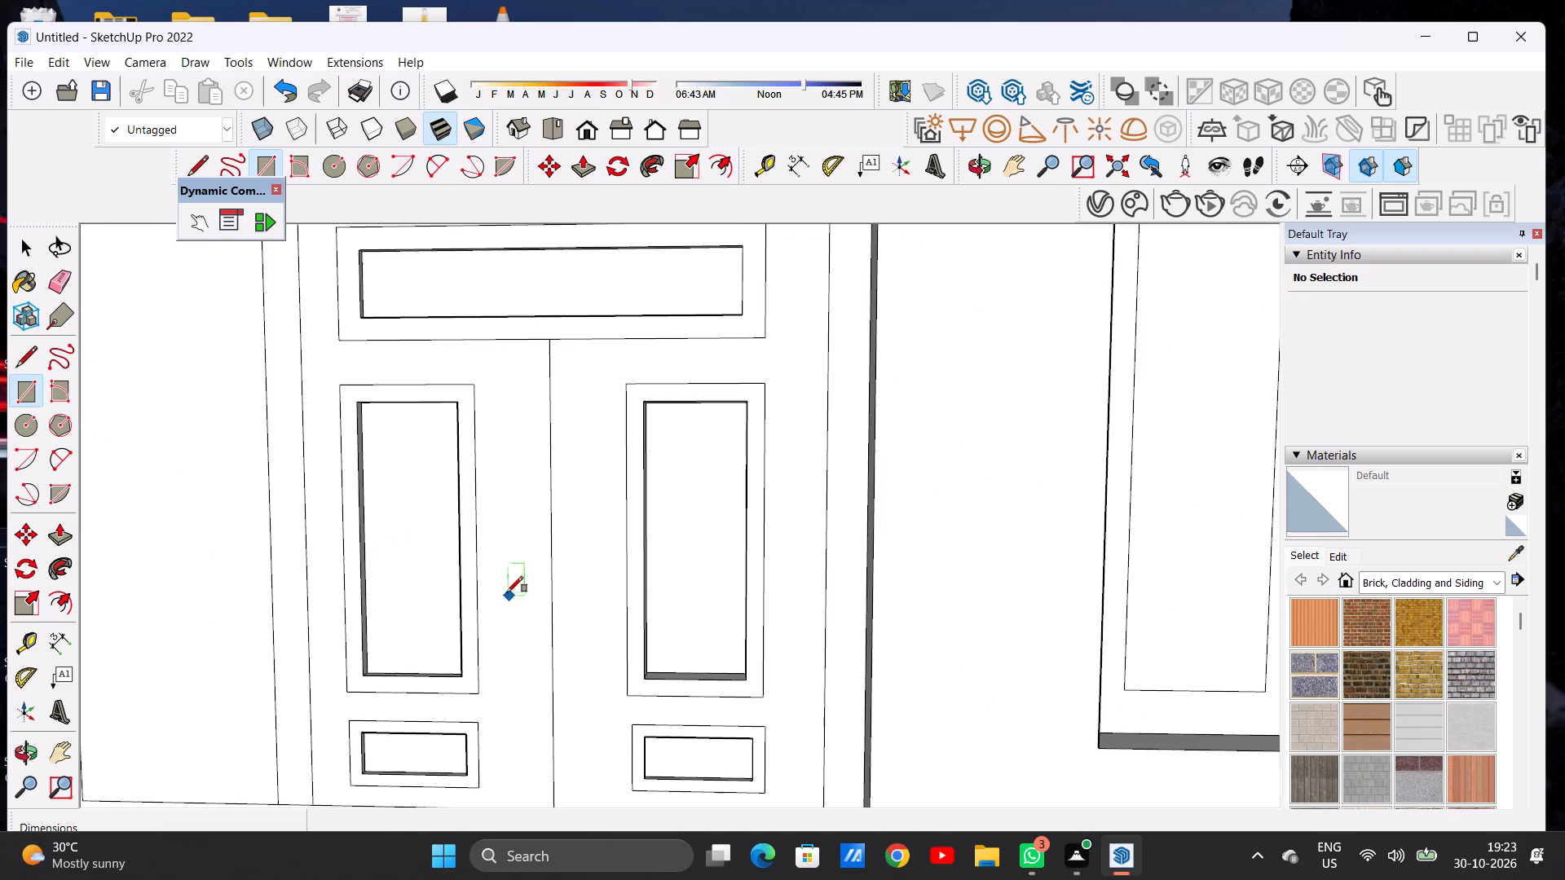
pyautogui.click(502, 583)
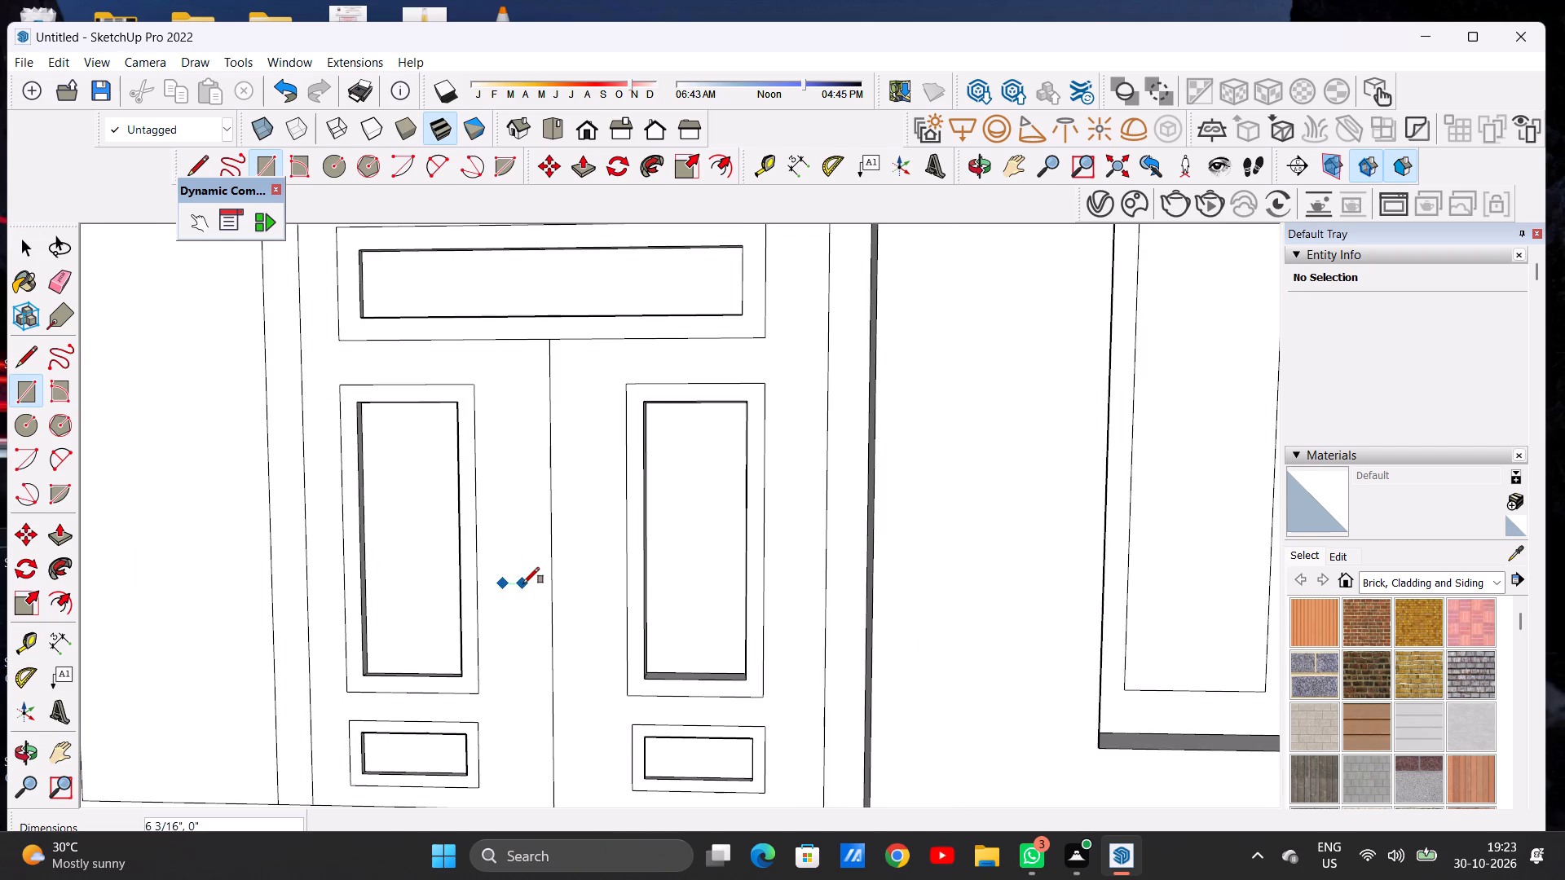
pyautogui.click(523, 583)
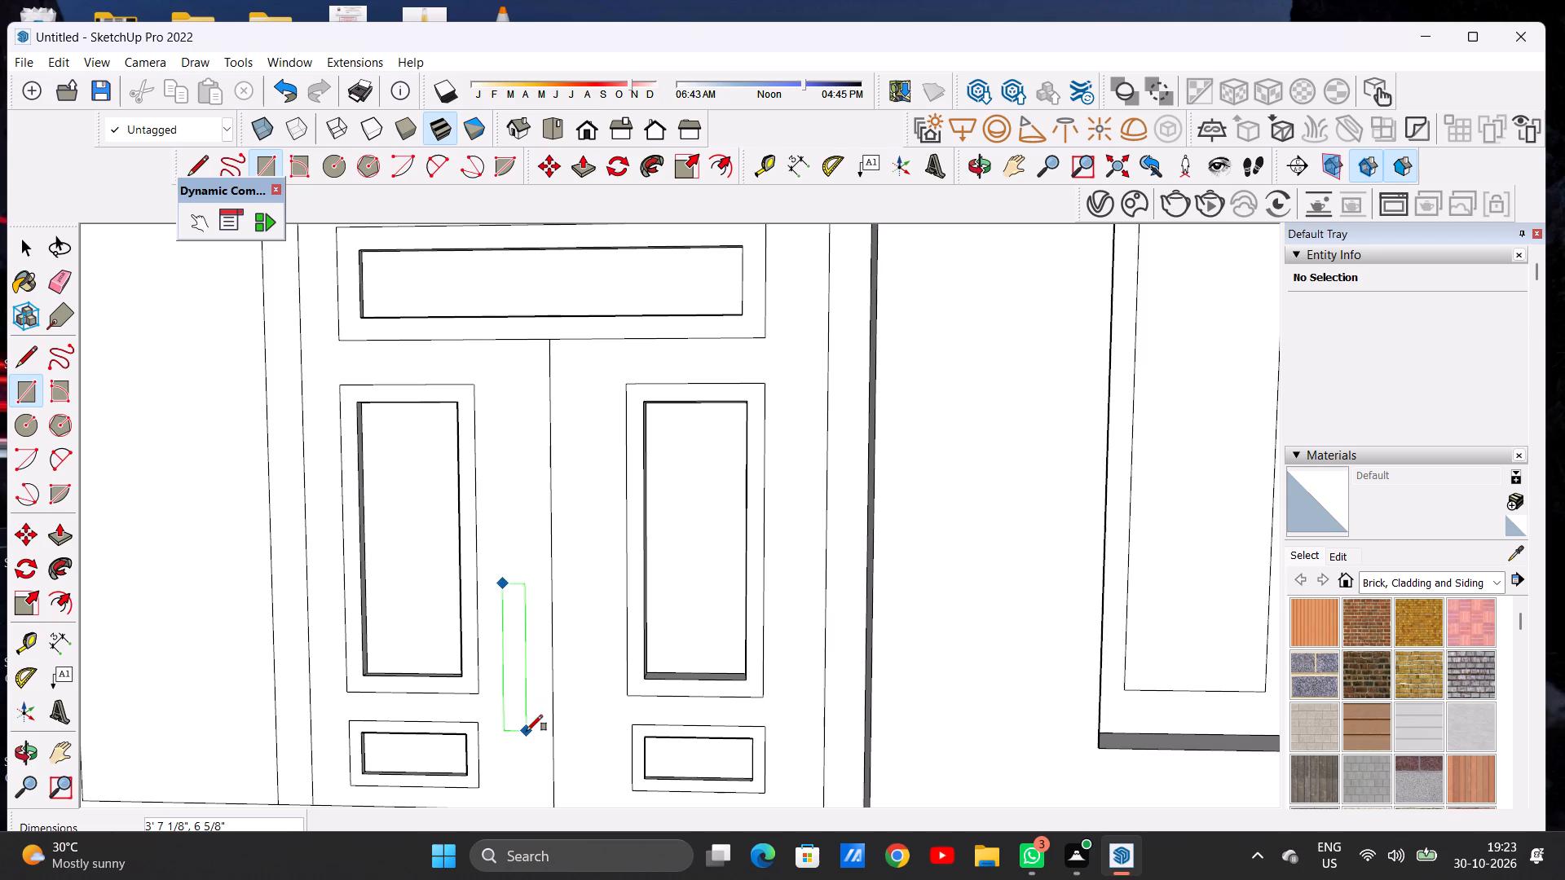
pyautogui.click(527, 731)
pyautogui.press('space')
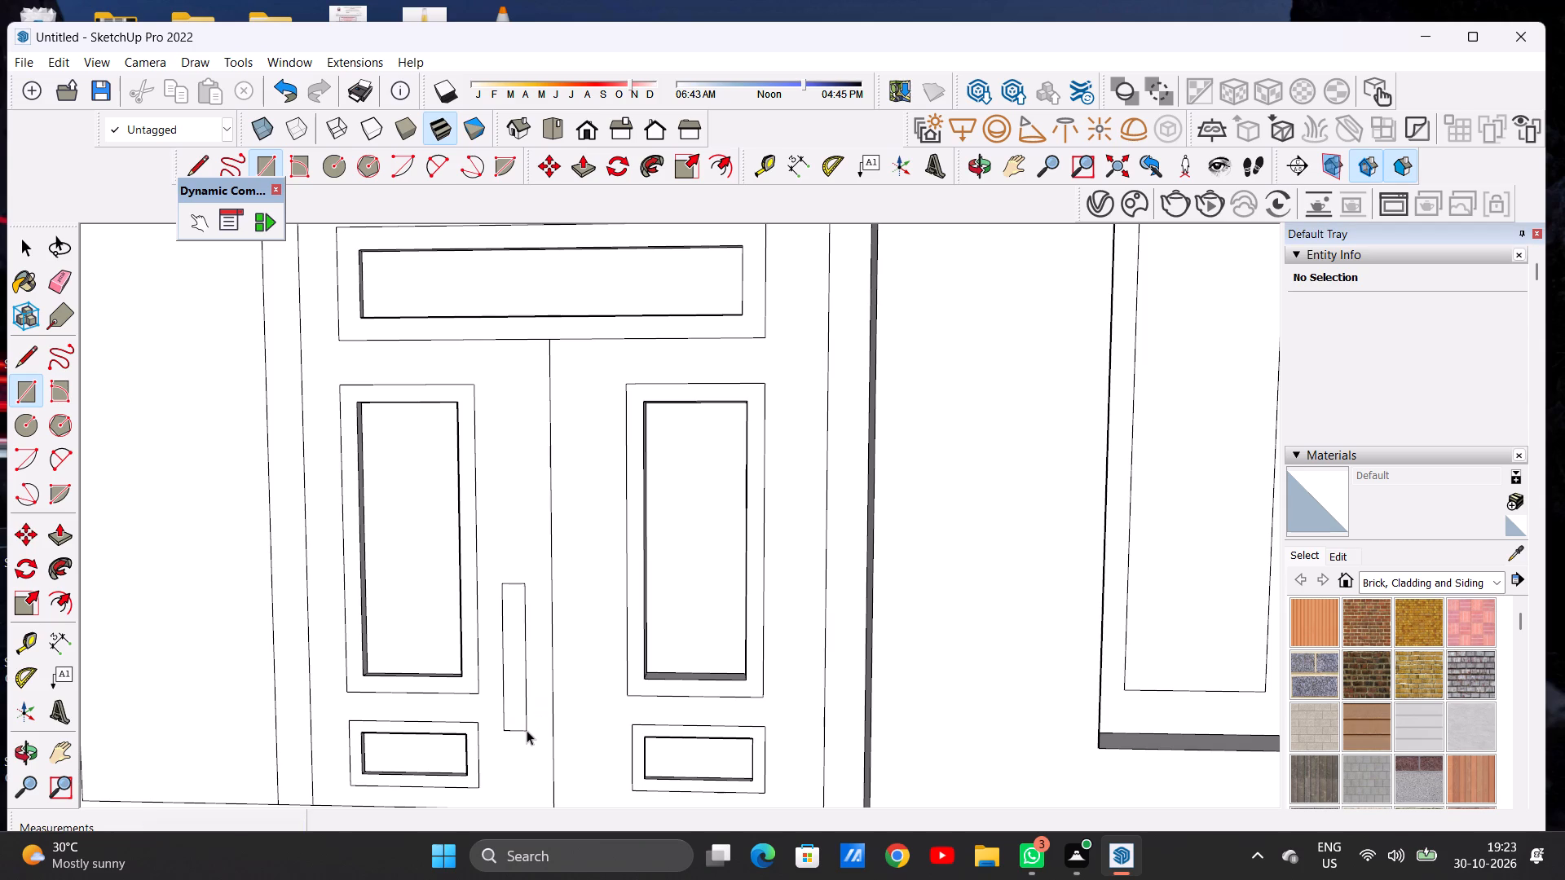
pyautogui.scroll(-12, 508, 718)
pyautogui.scroll(16, 492, 741)
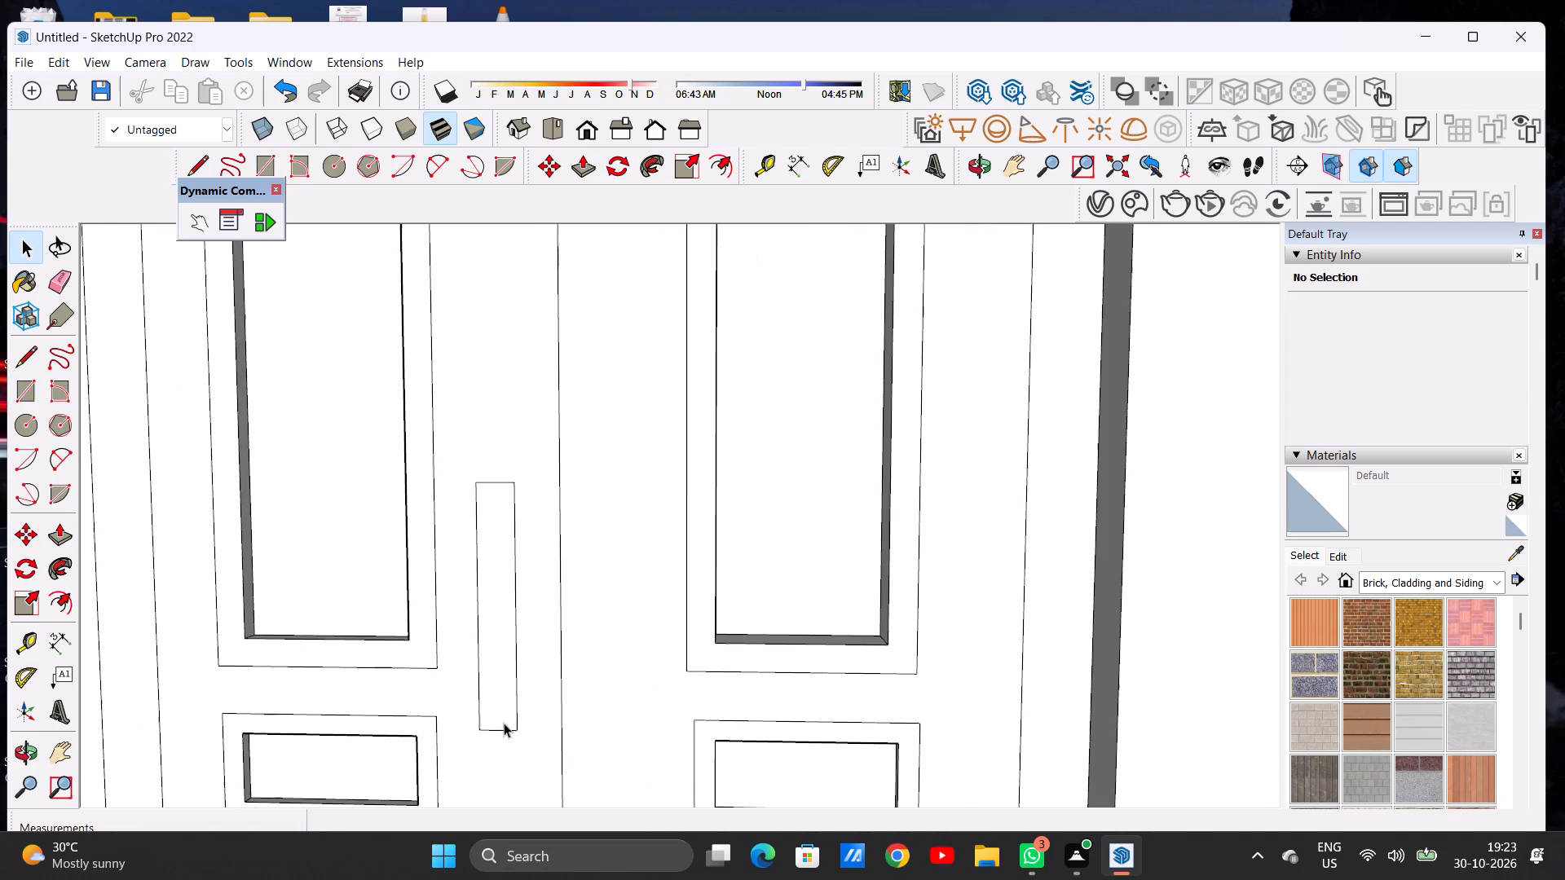
# Copy the handle rectangle about 1' 9" horizontally across the door's centre line onto the leaf nearer the window.
pyautogui.scroll(1, 504, 723)
pyautogui.doubleClick(505, 712)
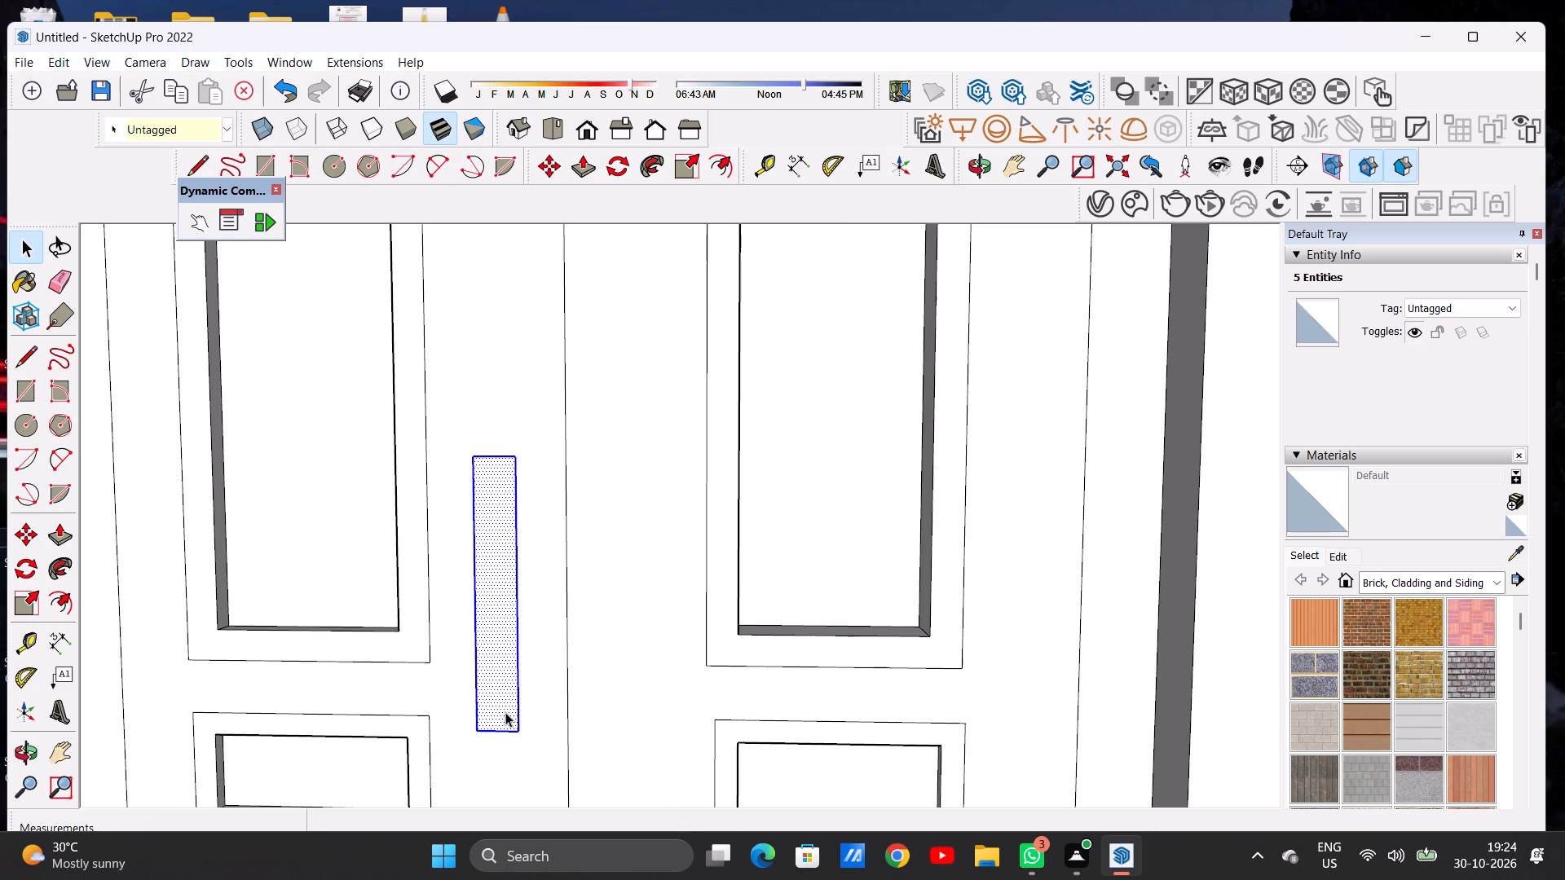
pyautogui.press('m')
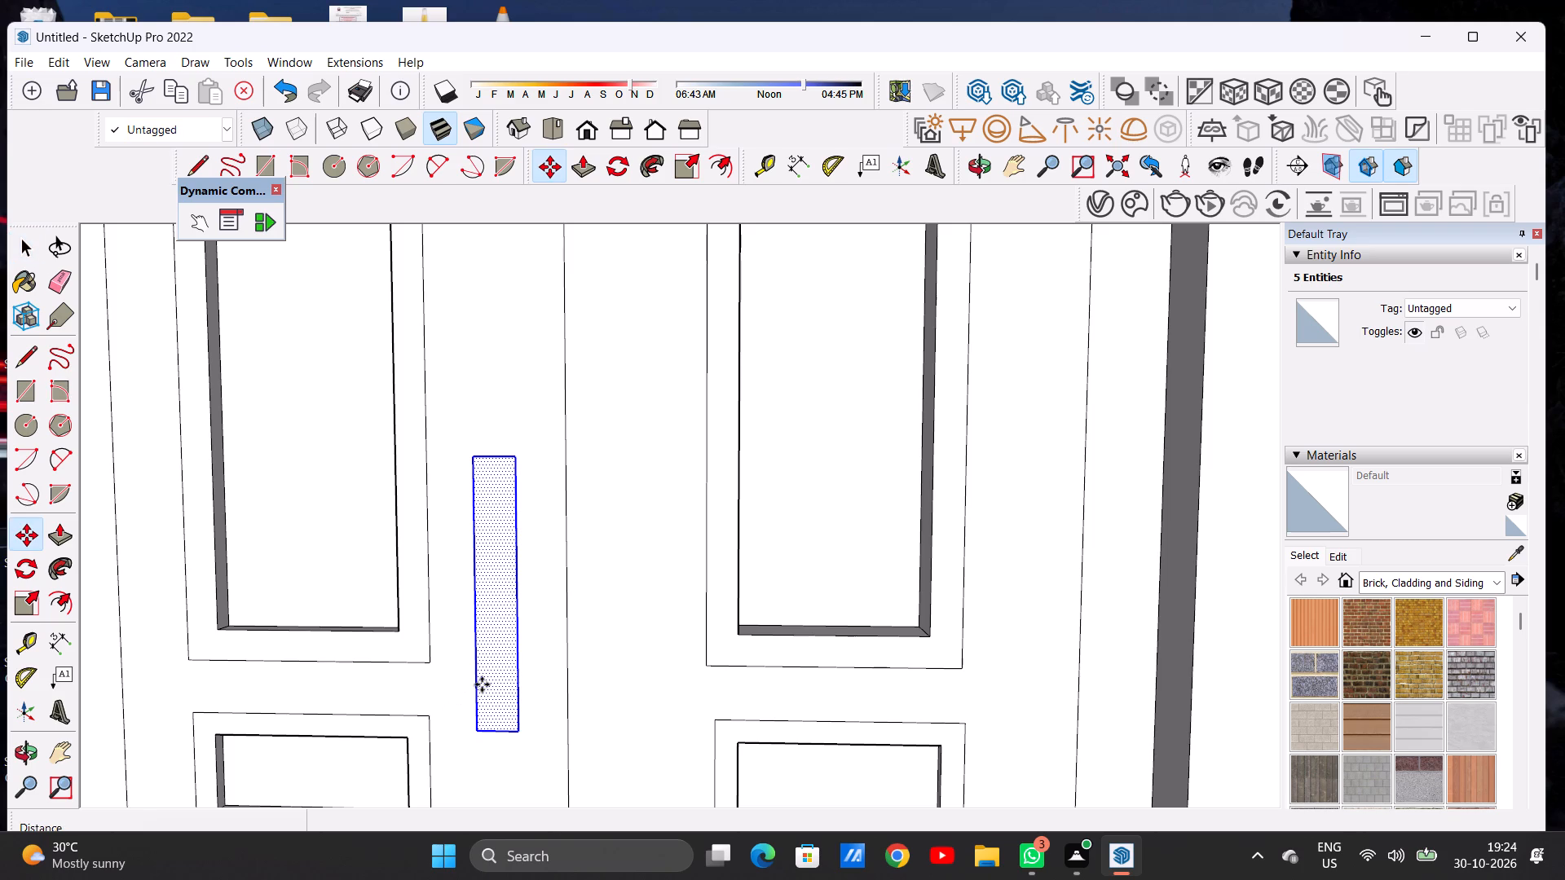
pyautogui.click(519, 735)
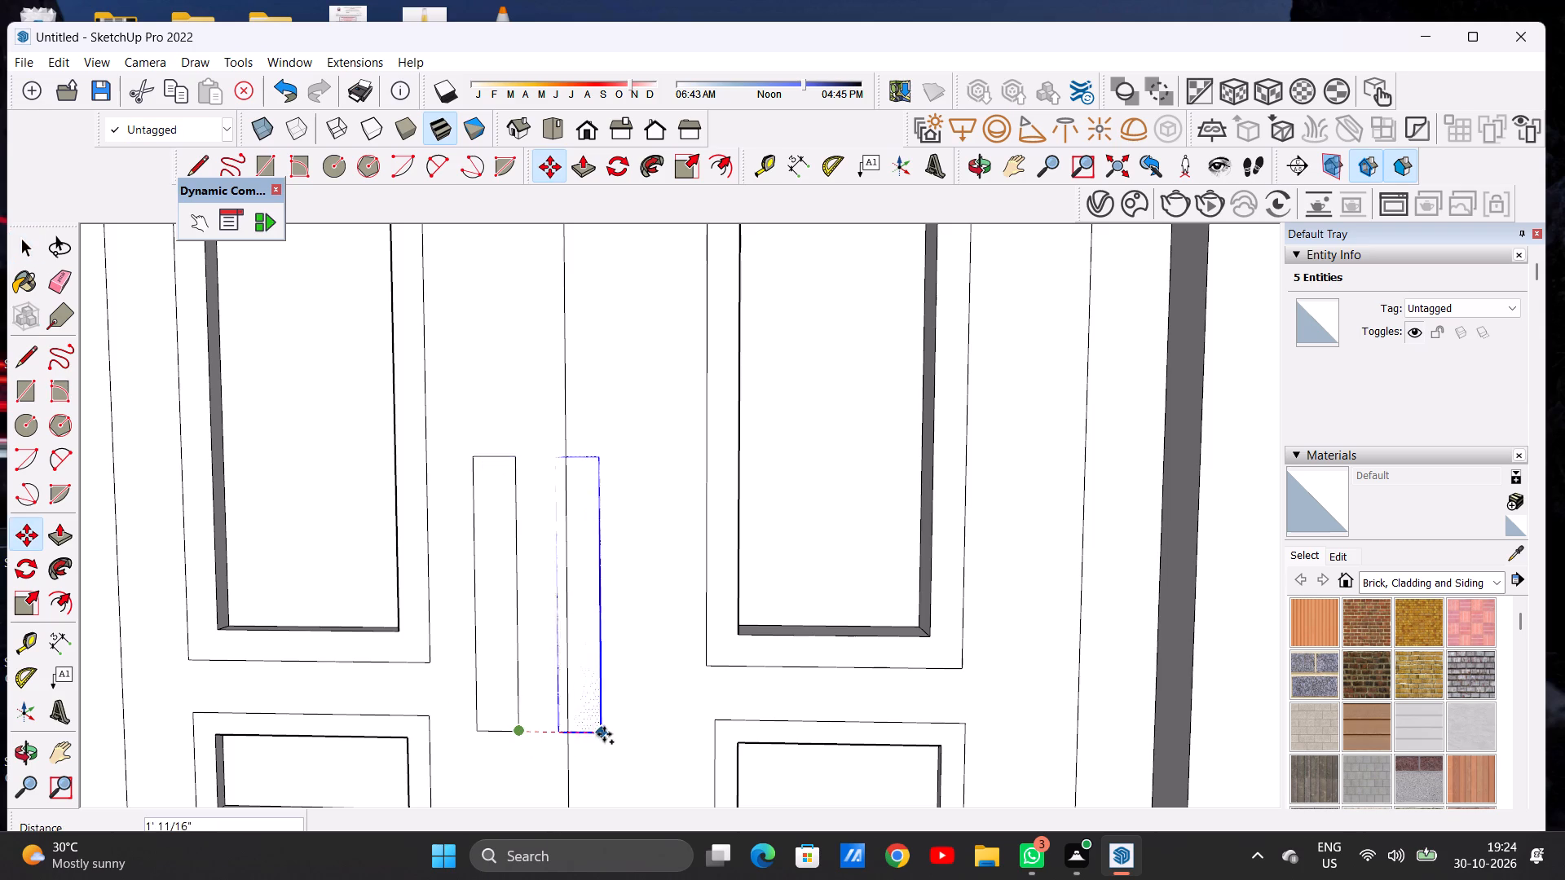
pyautogui.click(655, 723)
pyautogui.press('space')
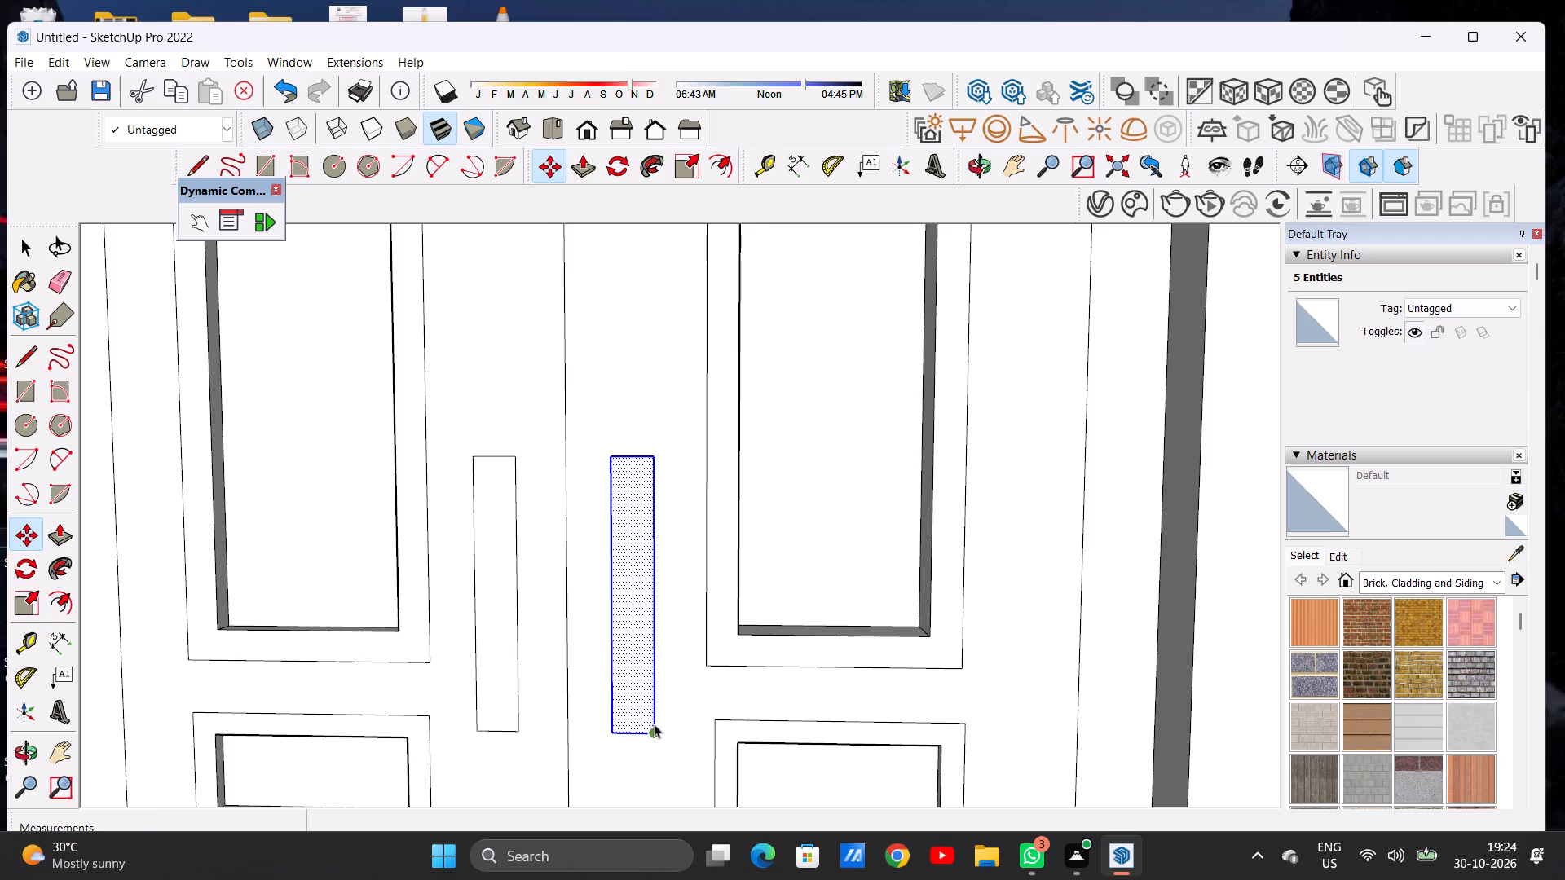
# Examine the pair of handle outlines against the whole facade, and view the full building from the front and from above.
pyautogui.scroll(-11, 646, 702)
pyautogui.scroll(2, 575, 664)
pyautogui.scroll(-14, 576, 662)
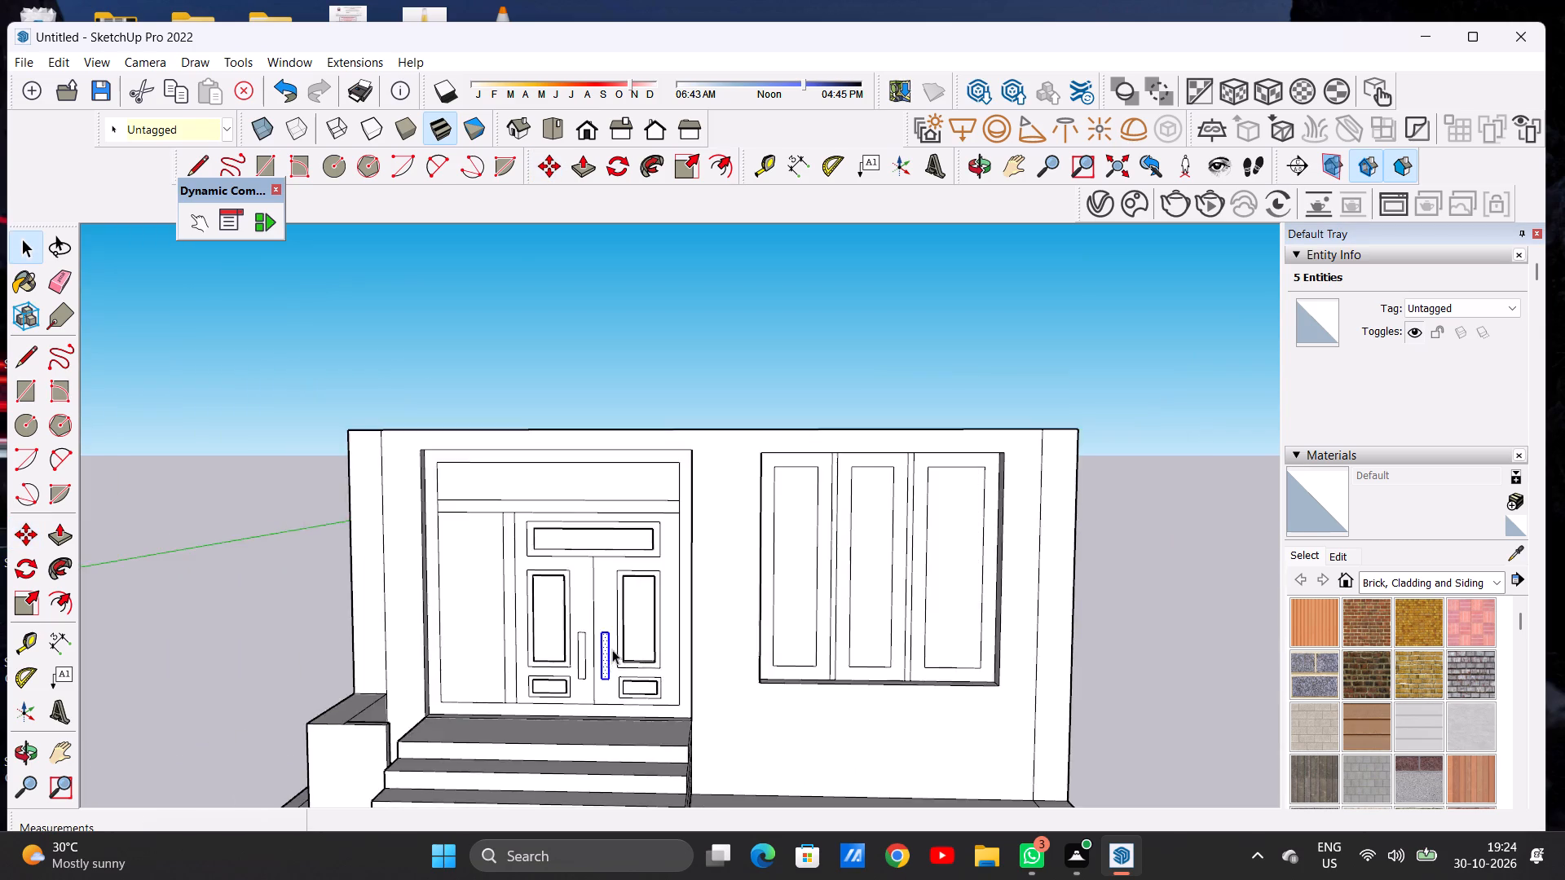
pyautogui.scroll(-3, 612, 649)
pyautogui.click(653, 500)
pyautogui.scroll(7, 609, 590)
pyautogui.moveTo(678, 640); pyautogui.dragTo(579, 625, button='middle')
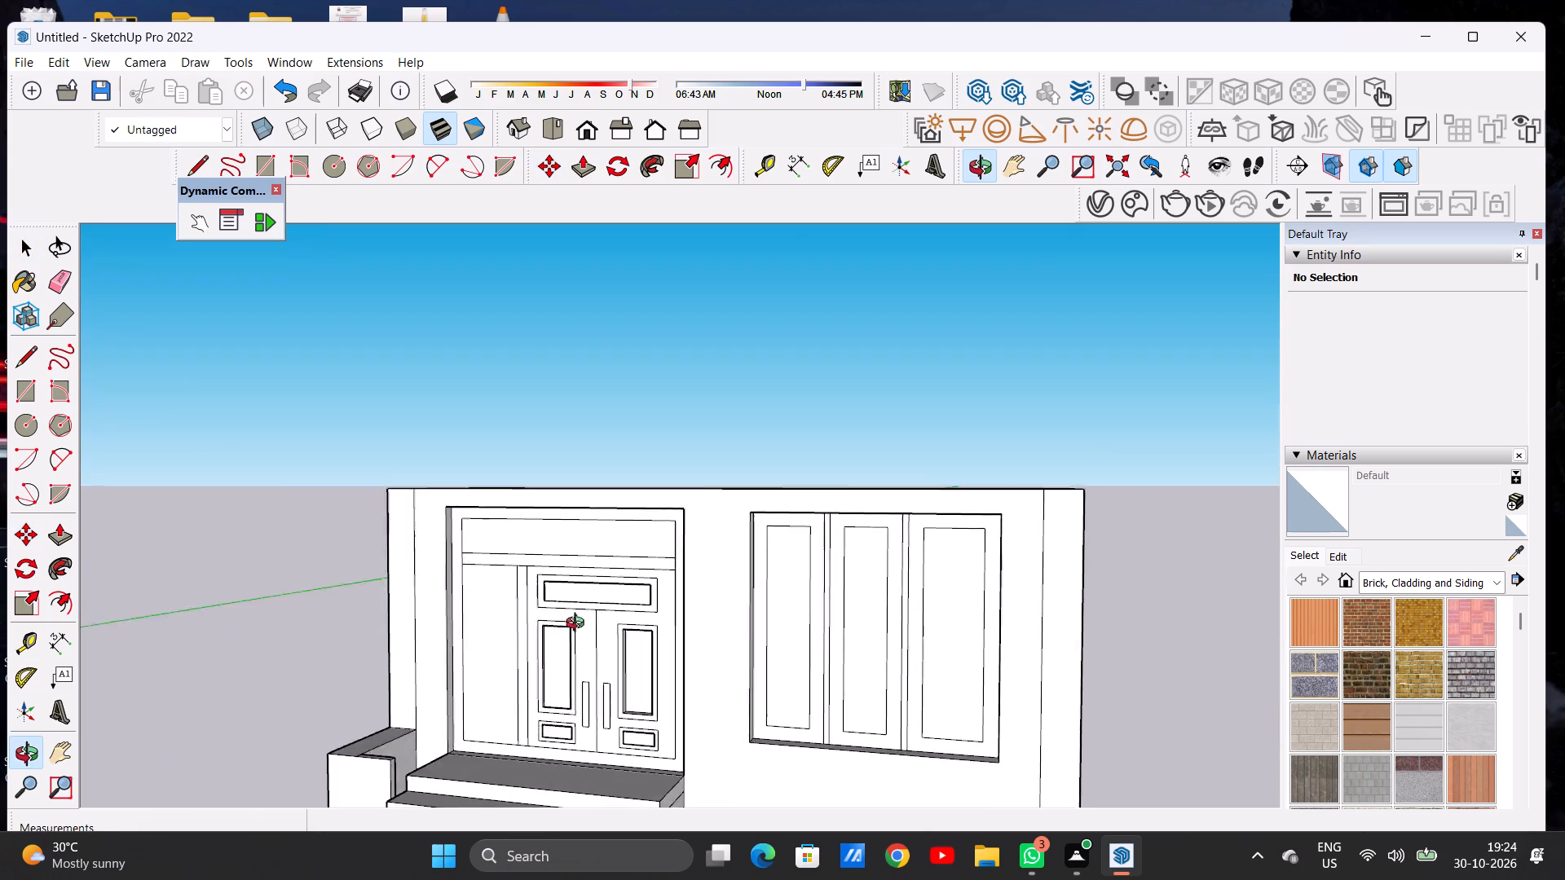
pyautogui.moveTo(579, 625); pyautogui.dragTo(693, 636, button='middle')
pyautogui.scroll(-12, 672, 637)
pyautogui.moveTo(677, 633); pyautogui.dragTo(680, 751, button='middle')
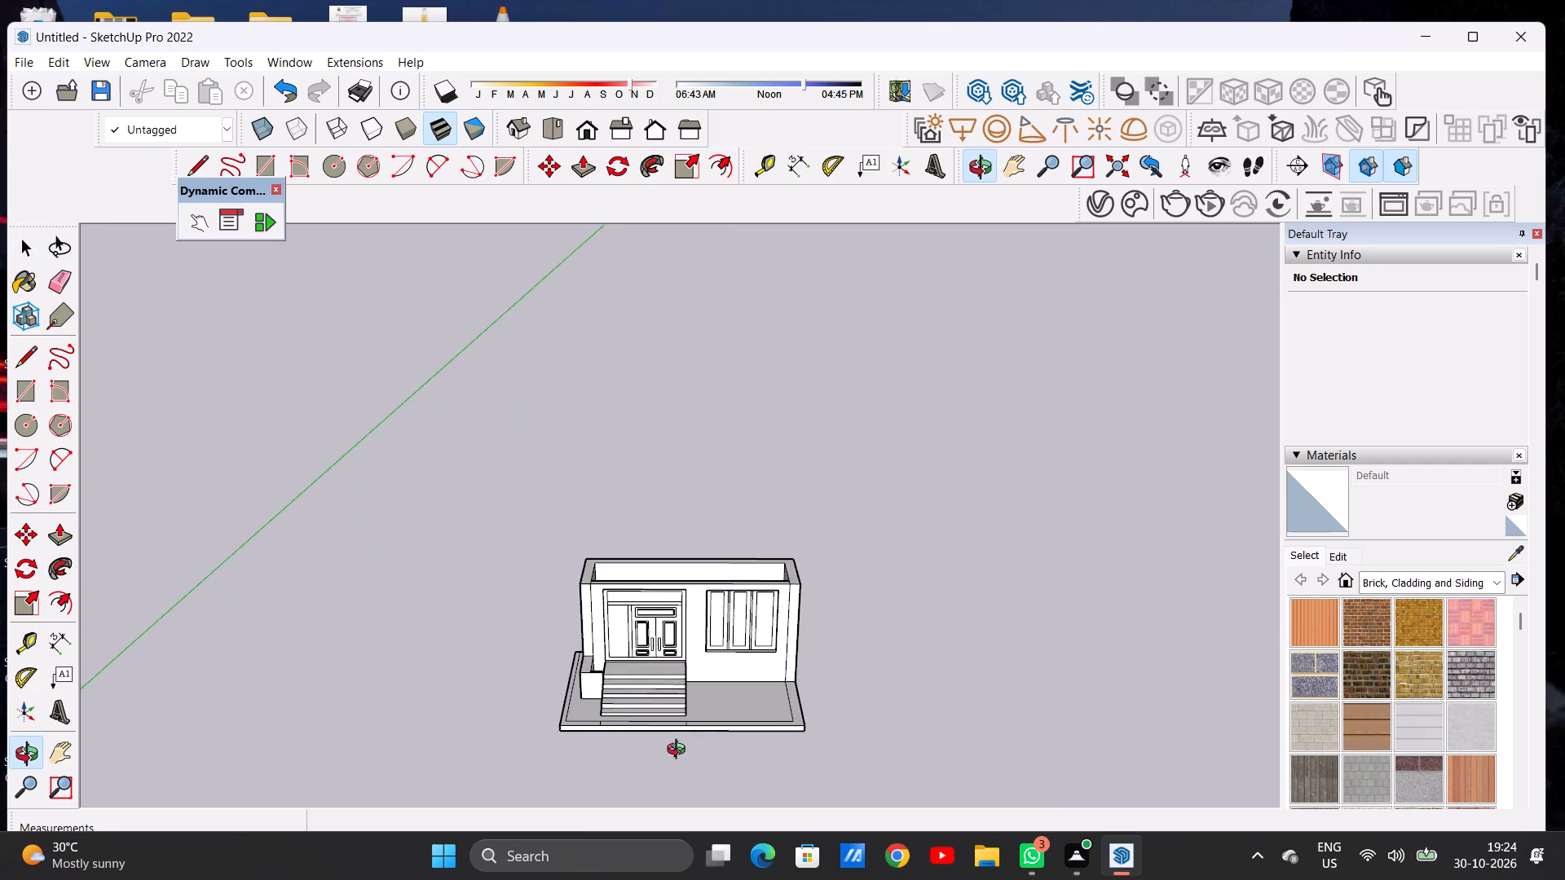
pyautogui.moveTo(680, 751); pyautogui.dragTo(679, 750, button='middle')
pyautogui.moveTo(662, 559); pyautogui.dragTo(647, 696, button='middle')
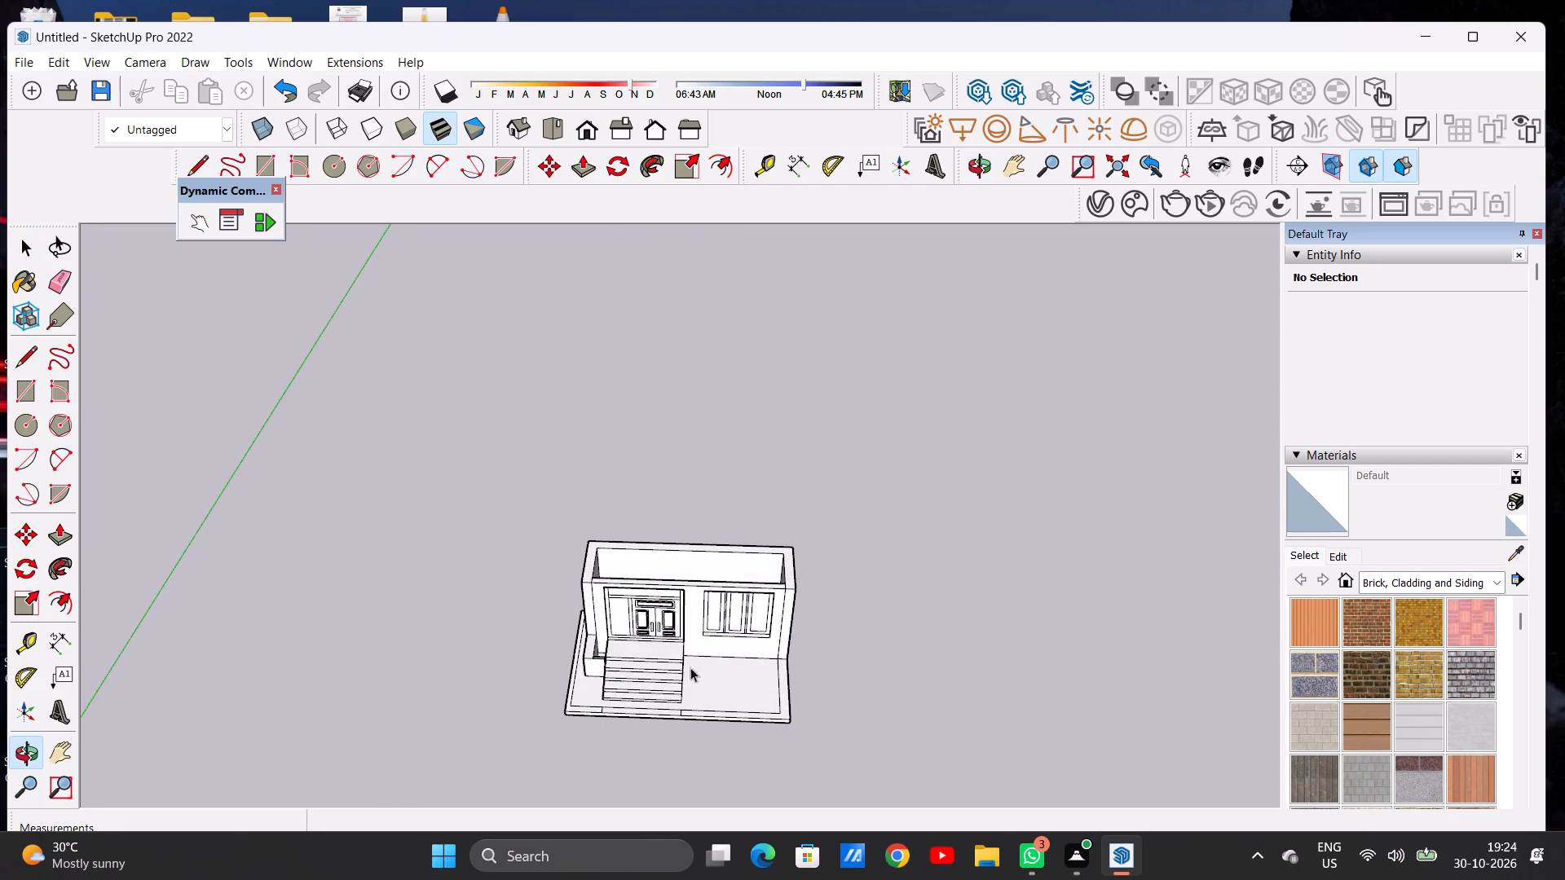
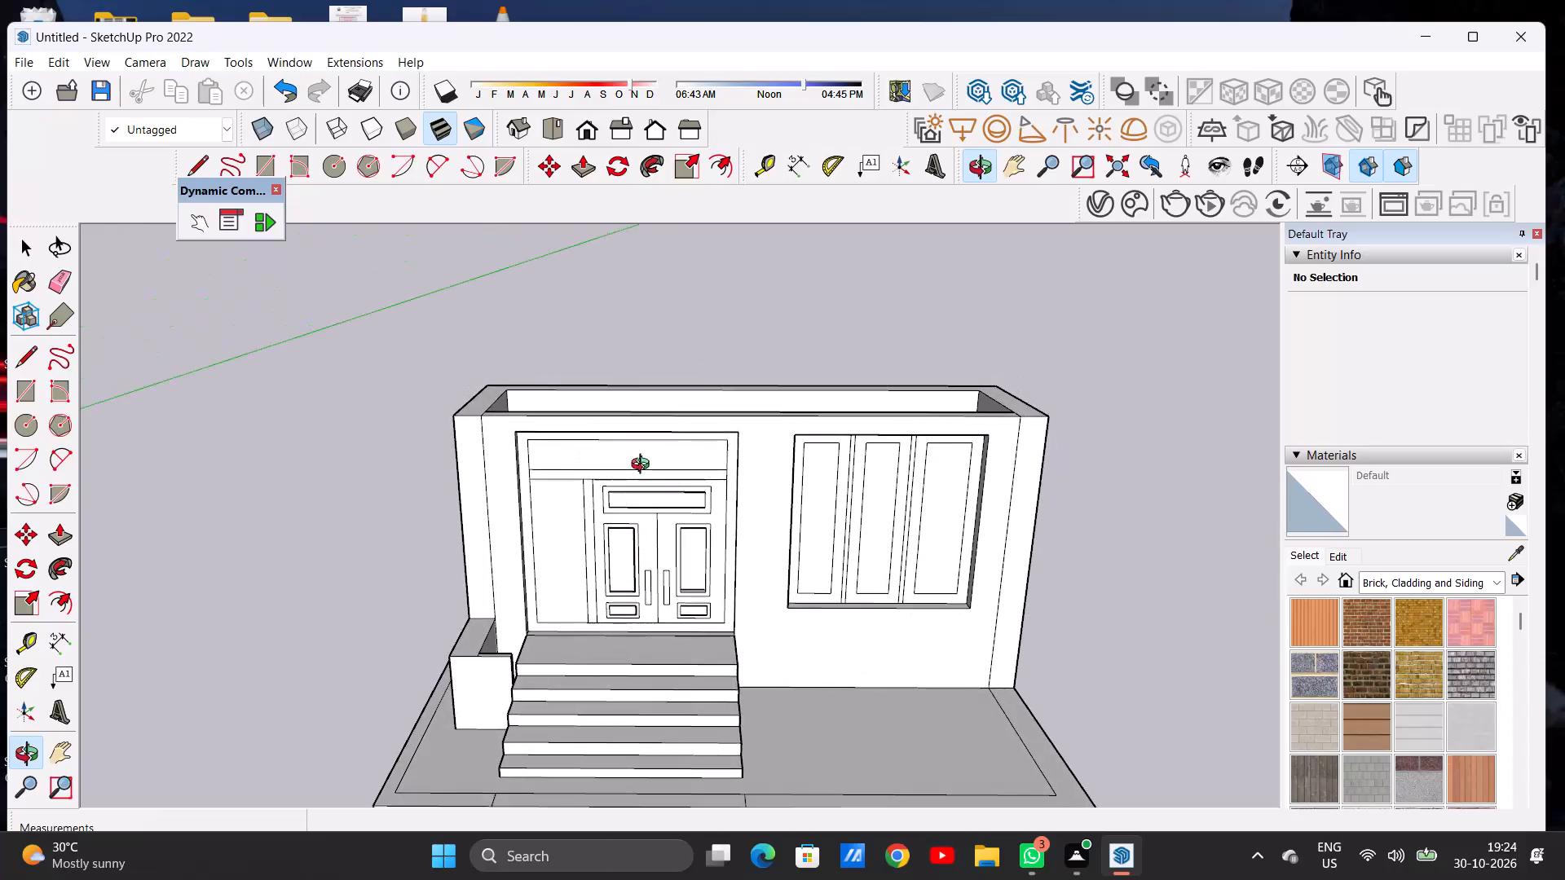
# Move the building's interior floor face about 27' 5" straight up to the top inner corner of the walls, as a flat roof.
pyautogui.scroll(-6, 628, 555)
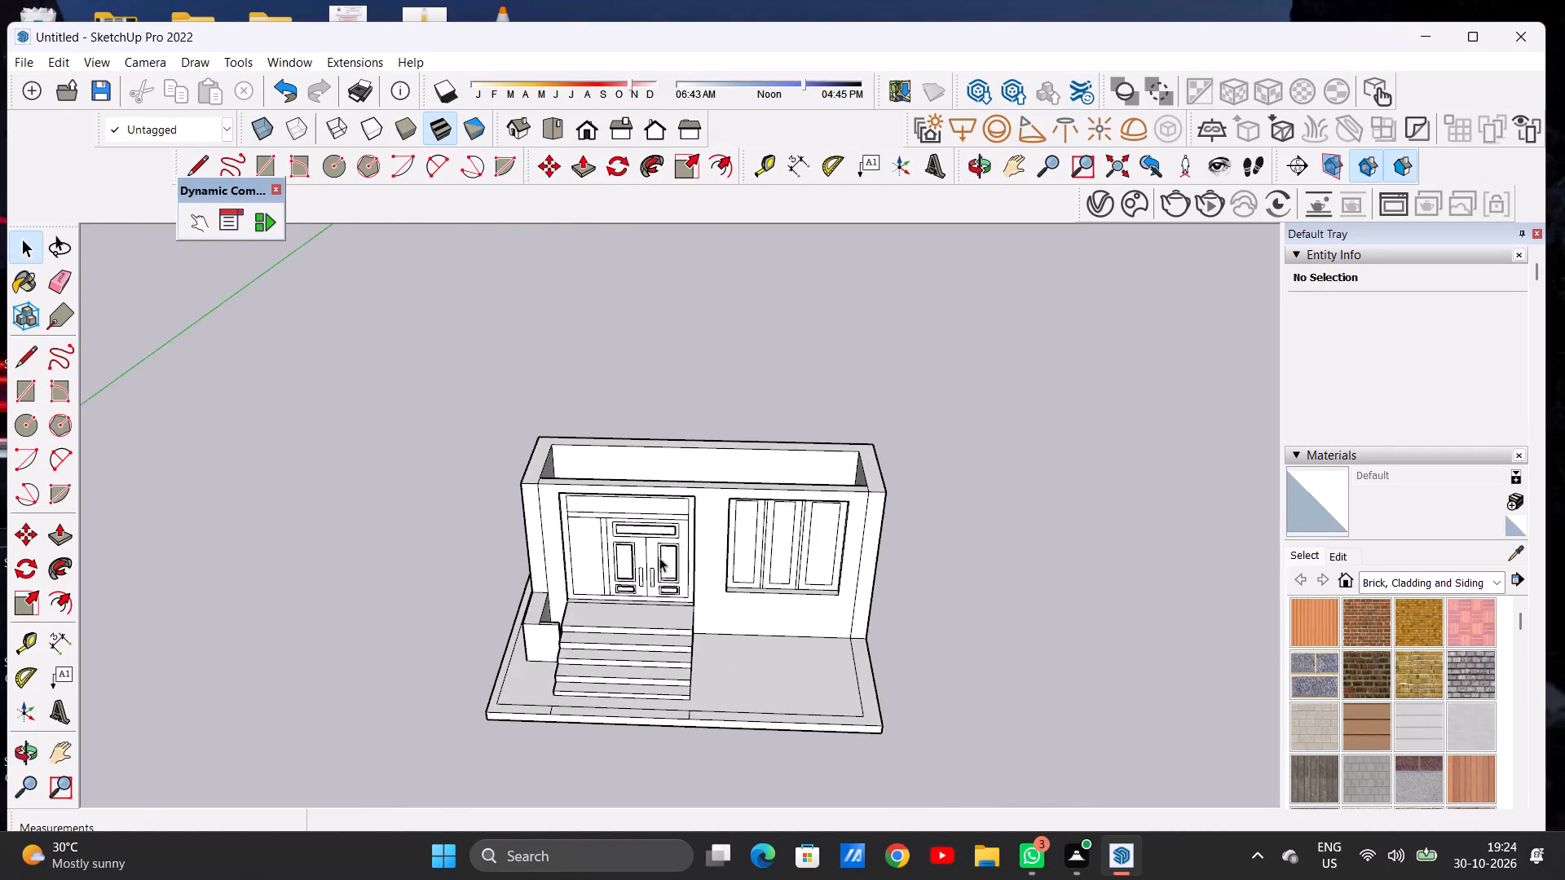
pyautogui.moveTo(729, 533); pyautogui.dragTo(699, 640, button='middle')
pyautogui.scroll(7, 675, 645)
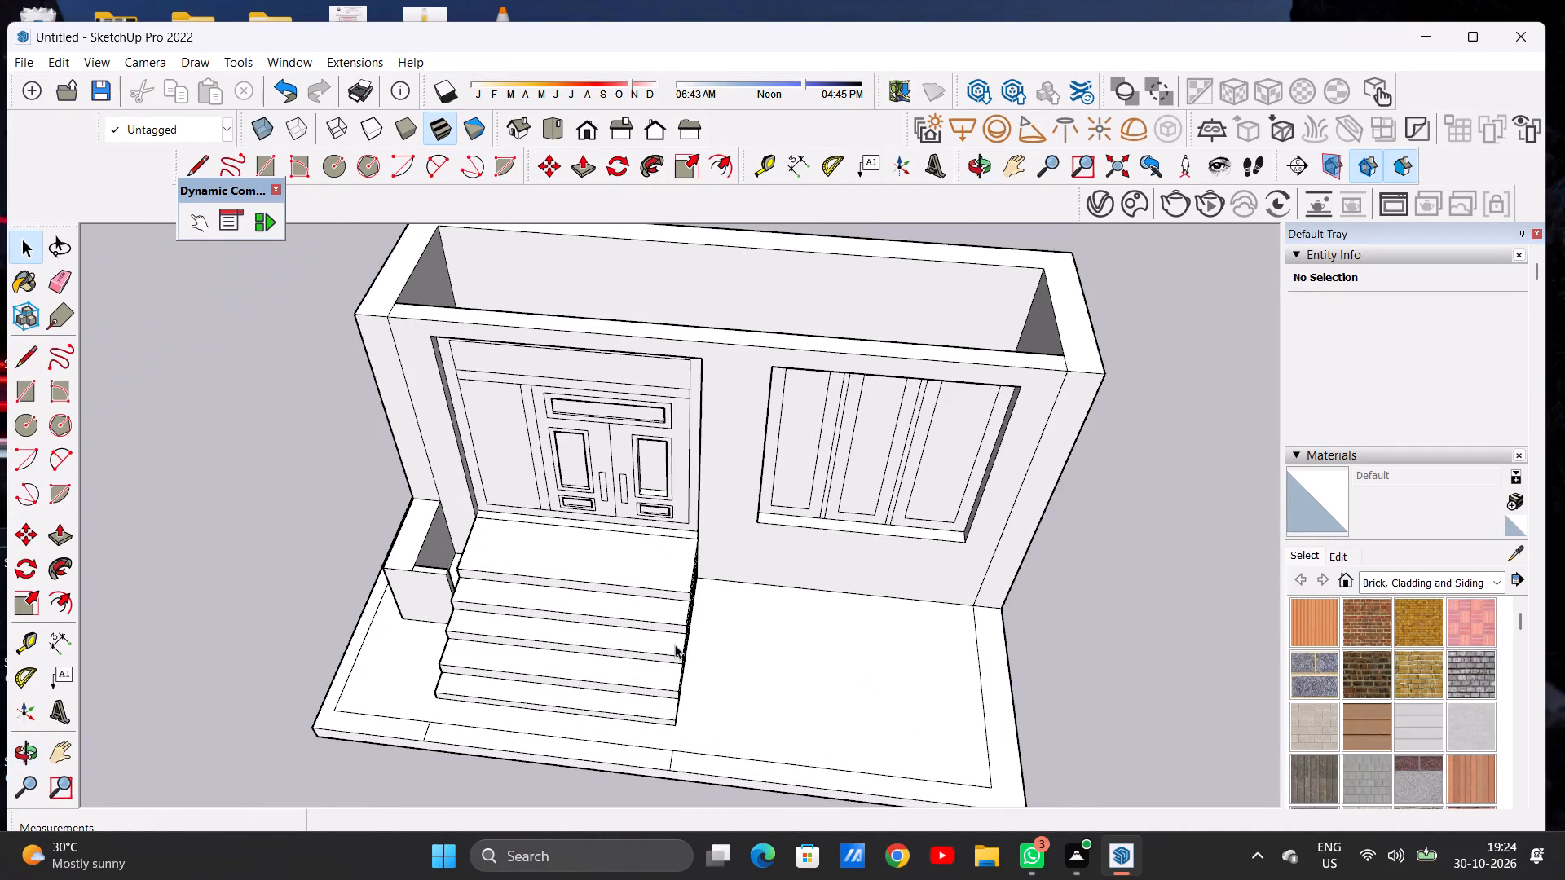
pyautogui.scroll(-10, 694, 630)
pyautogui.moveTo(805, 587); pyautogui.dragTo(583, 626, button='middle')
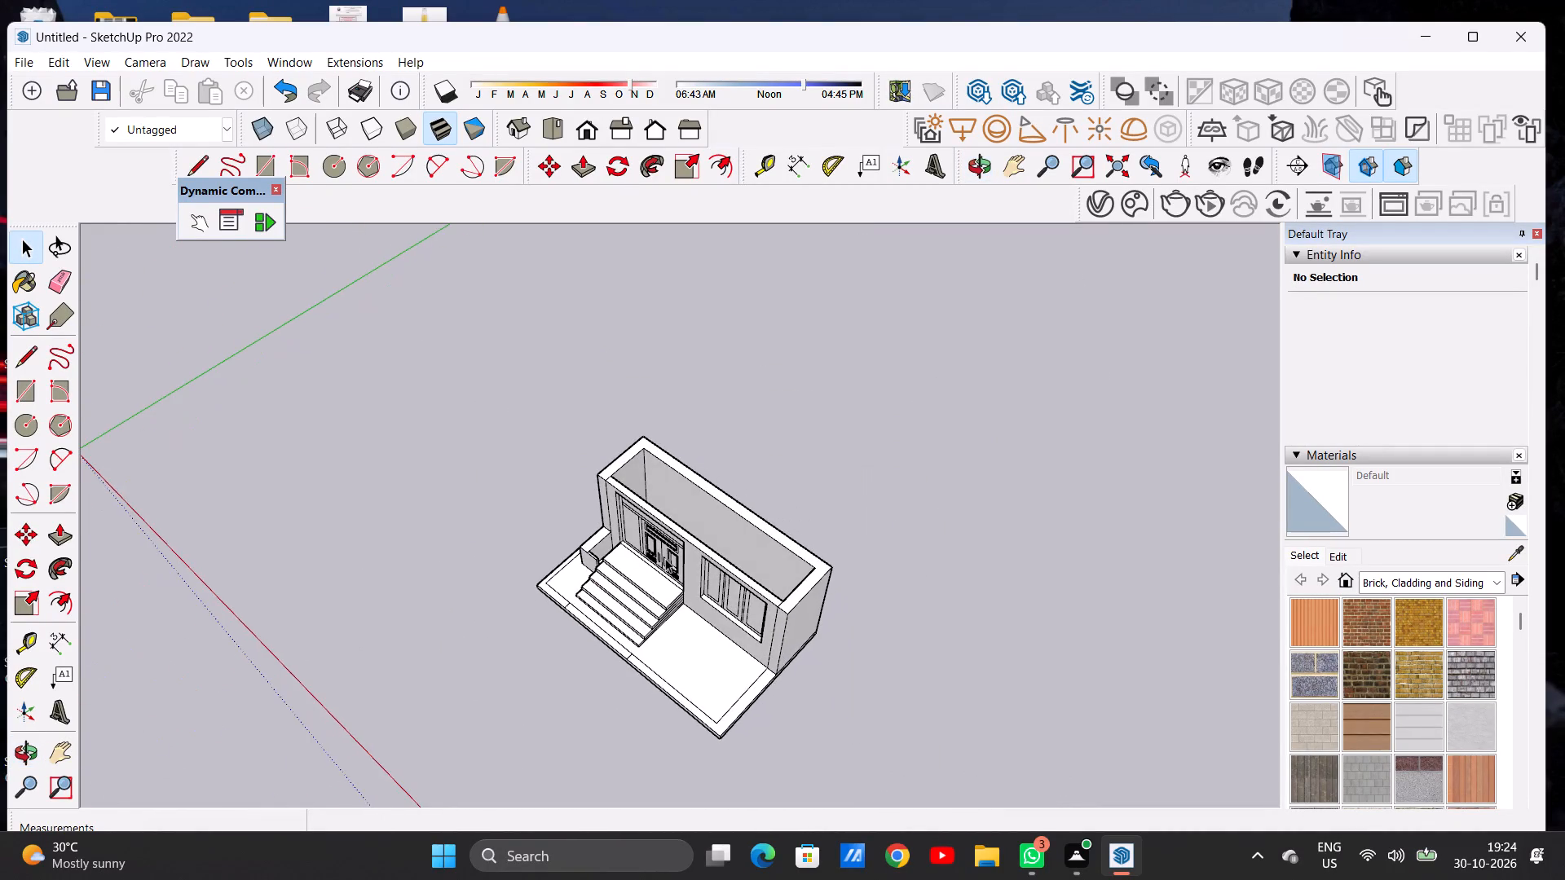
pyautogui.scroll(10, 686, 499)
pyautogui.scroll(-1, 650, 560)
pyautogui.scroll(2, 650, 560)
pyautogui.moveTo(703, 536); pyautogui.dragTo(626, 666, button='middle')
pyautogui.scroll(1, 626, 666)
pyautogui.scroll(1, 668, 585)
pyautogui.scroll(-1, 668, 585)
pyautogui.scroll(11, 668, 585)
pyautogui.doubleClick(672, 582)
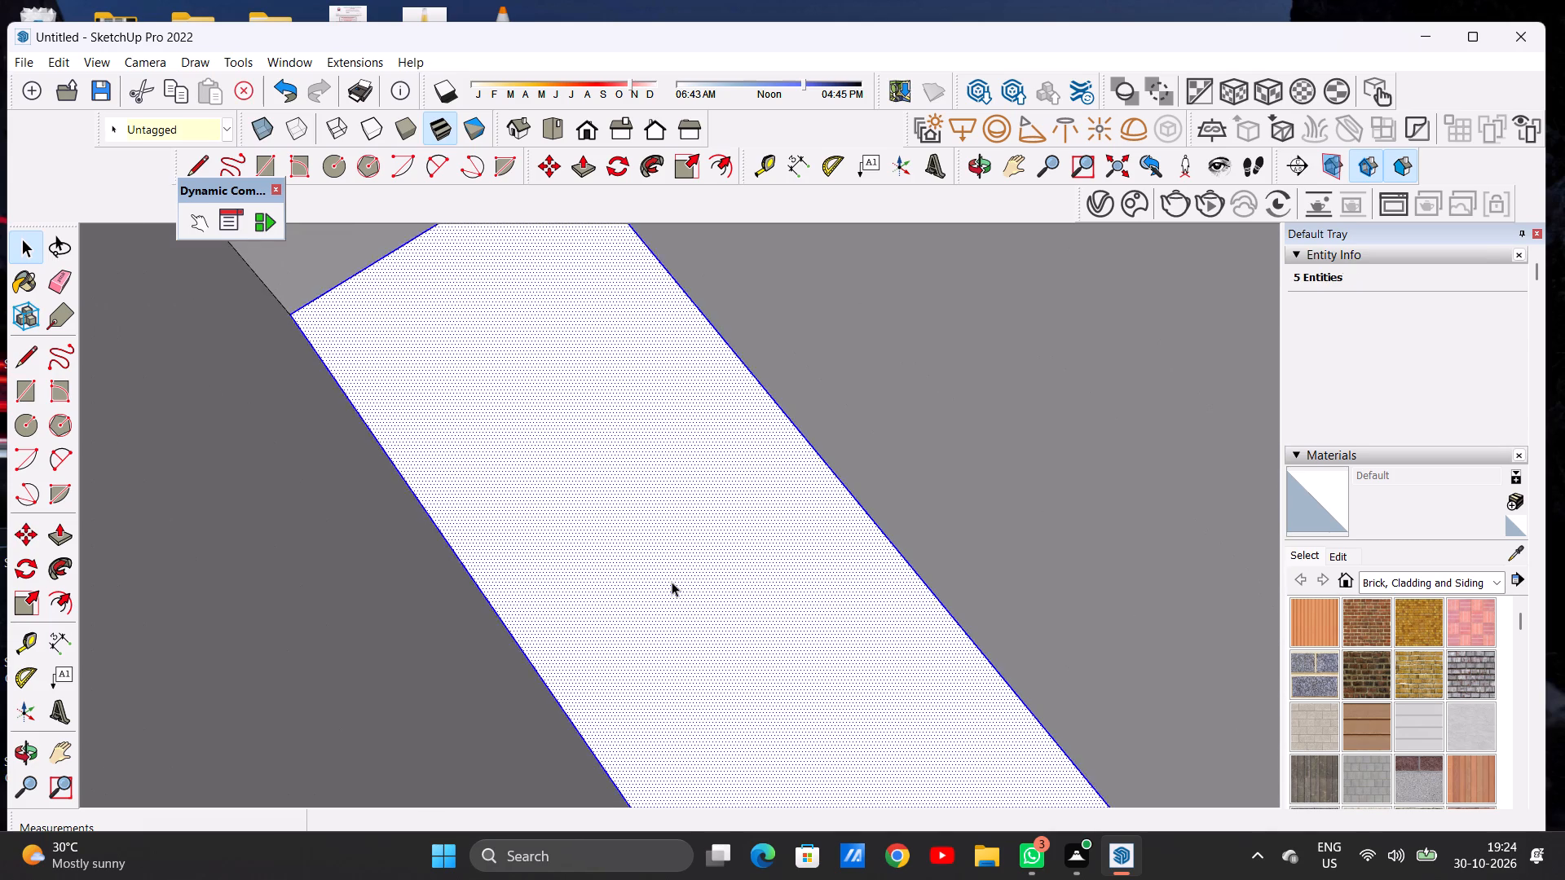
pyautogui.scroll(-9, 672, 582)
pyautogui.press('m')
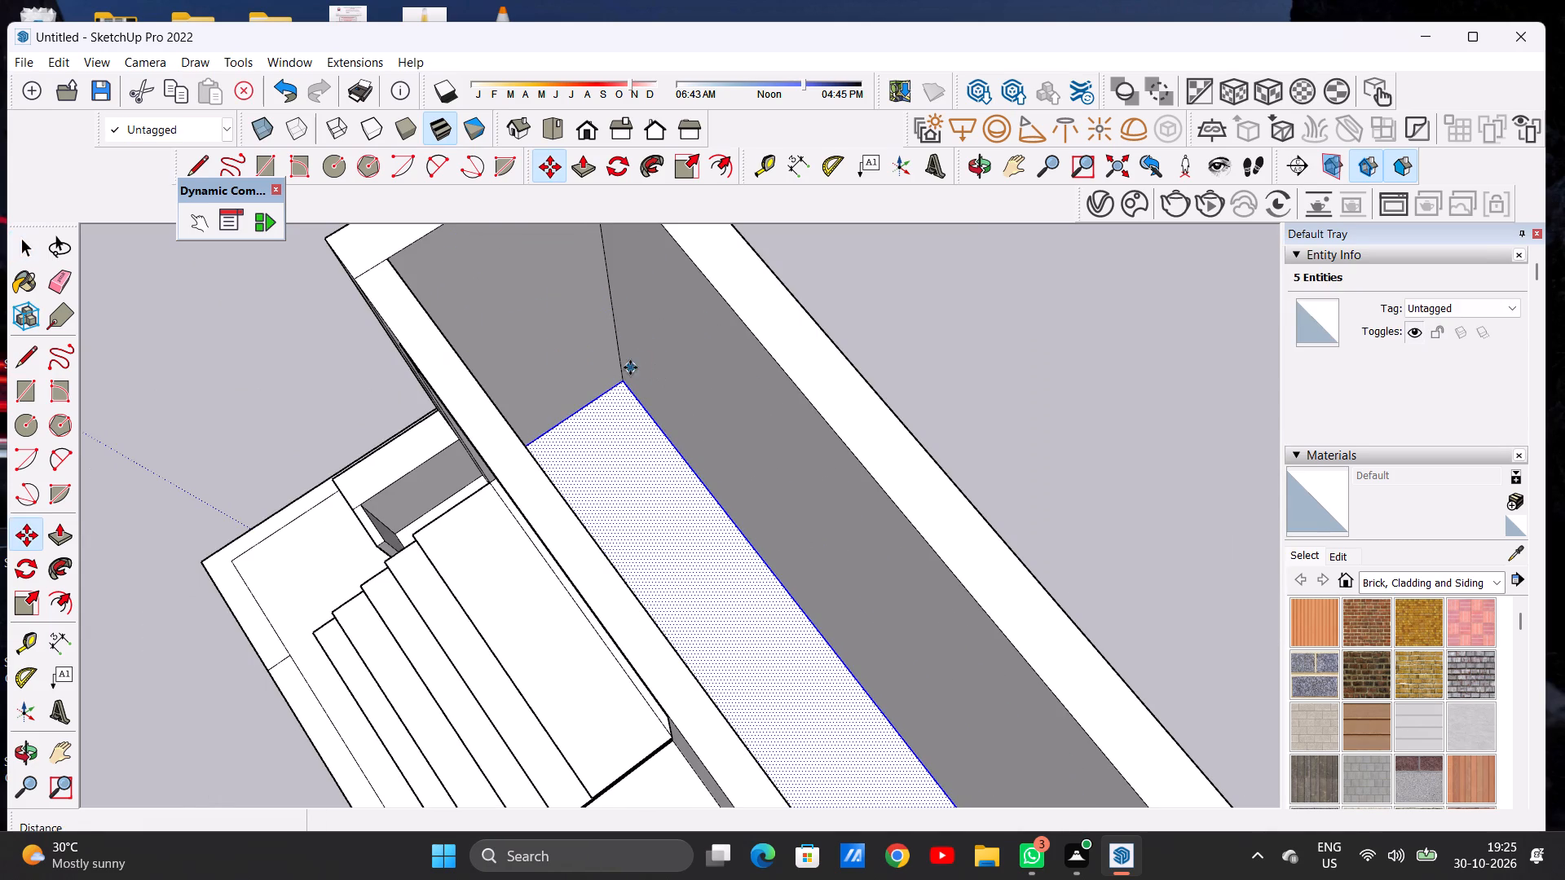
pyautogui.click(624, 385)
pyautogui.scroll(-12, 619, 375)
pyautogui.scroll(15, 606, 321)
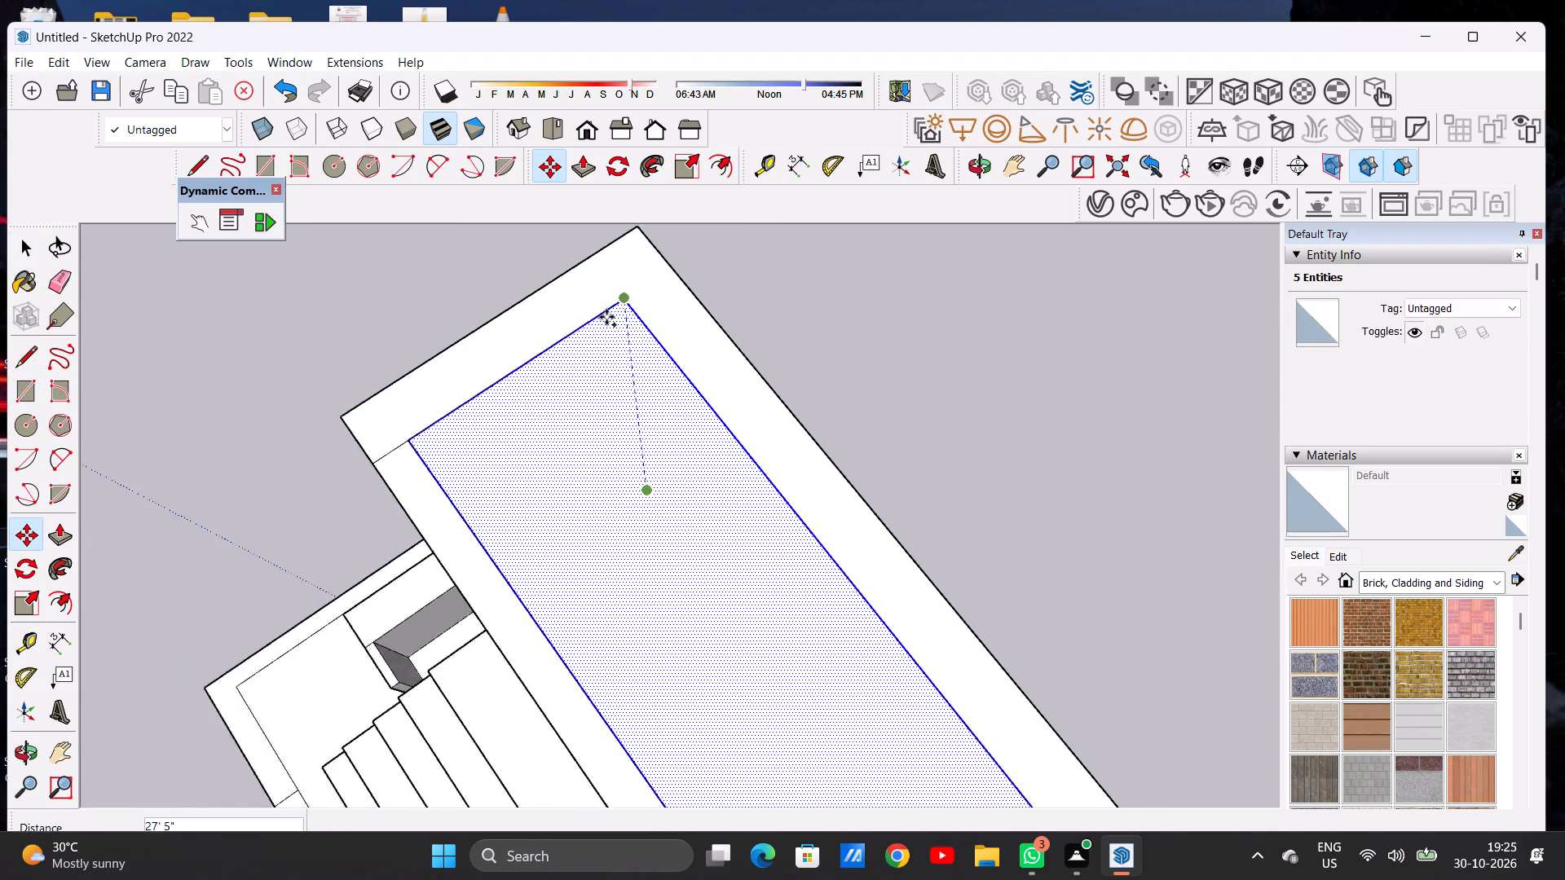
pyautogui.scroll(3, 606, 317)
pyautogui.click(626, 298)
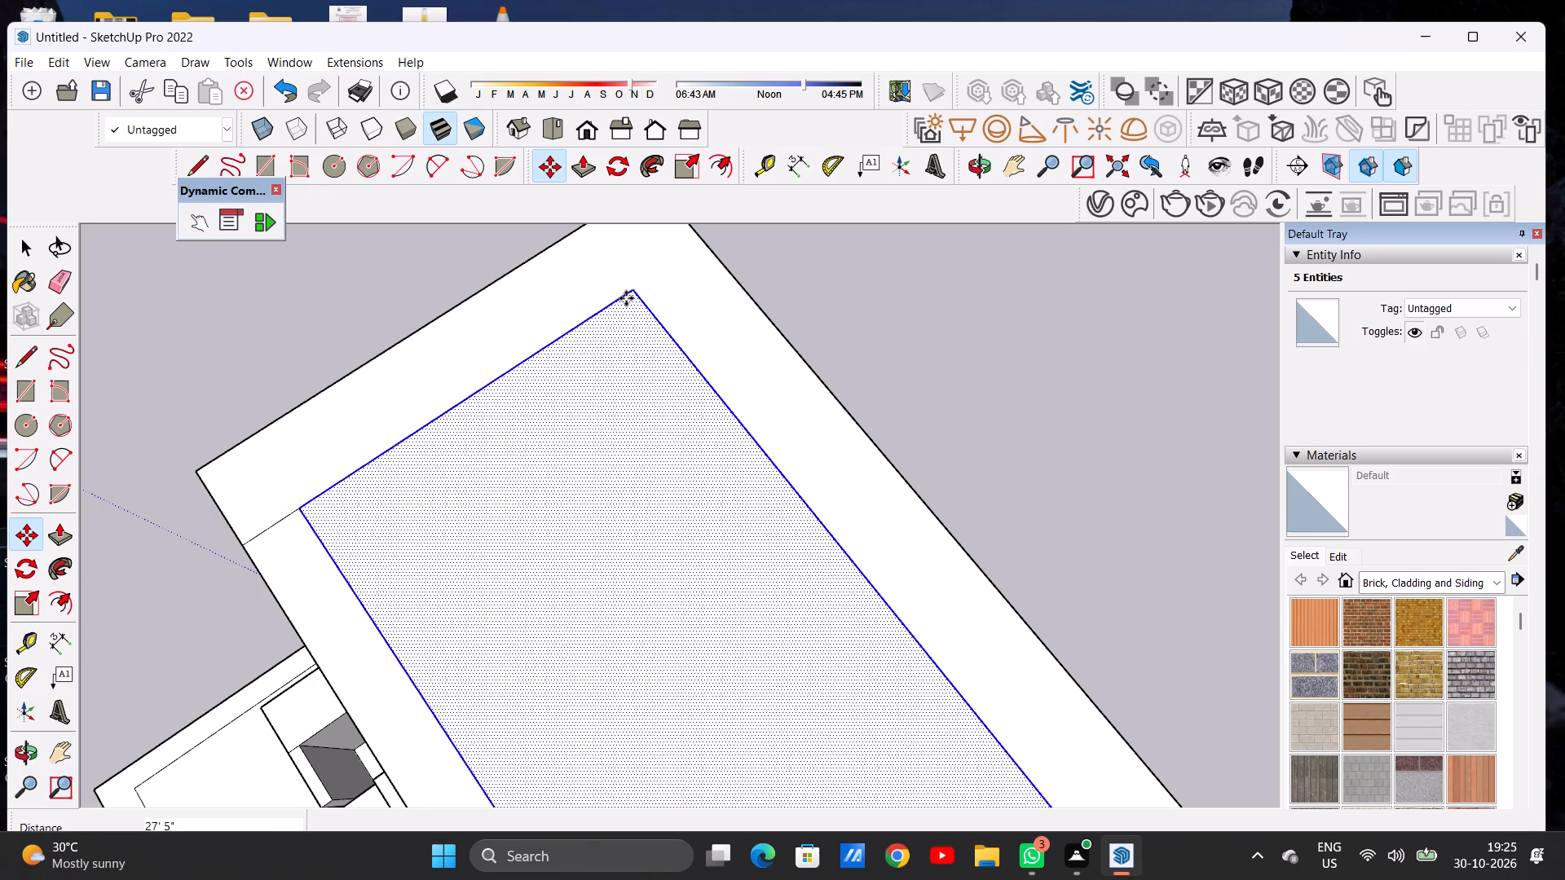
pyautogui.press('space')
pyautogui.click(829, 310)
# Examine the roofed building from above, from the window-side corner and from the front.
pyautogui.scroll(-4, 727, 389)
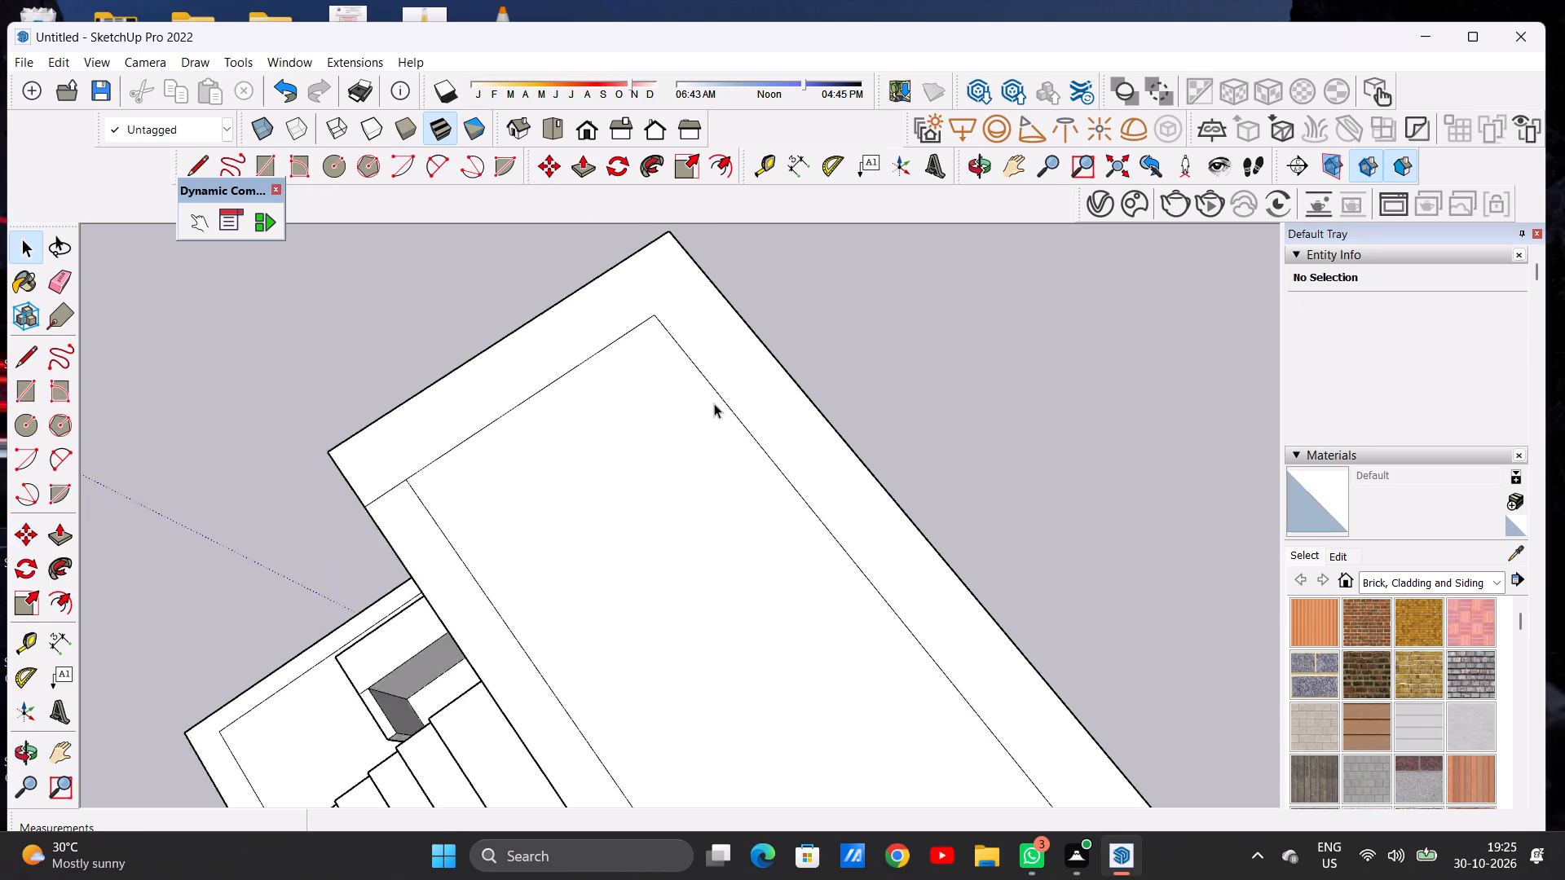
pyautogui.scroll(-17, 714, 403)
pyautogui.moveTo(699, 512); pyautogui.dragTo(726, 337, button='middle')
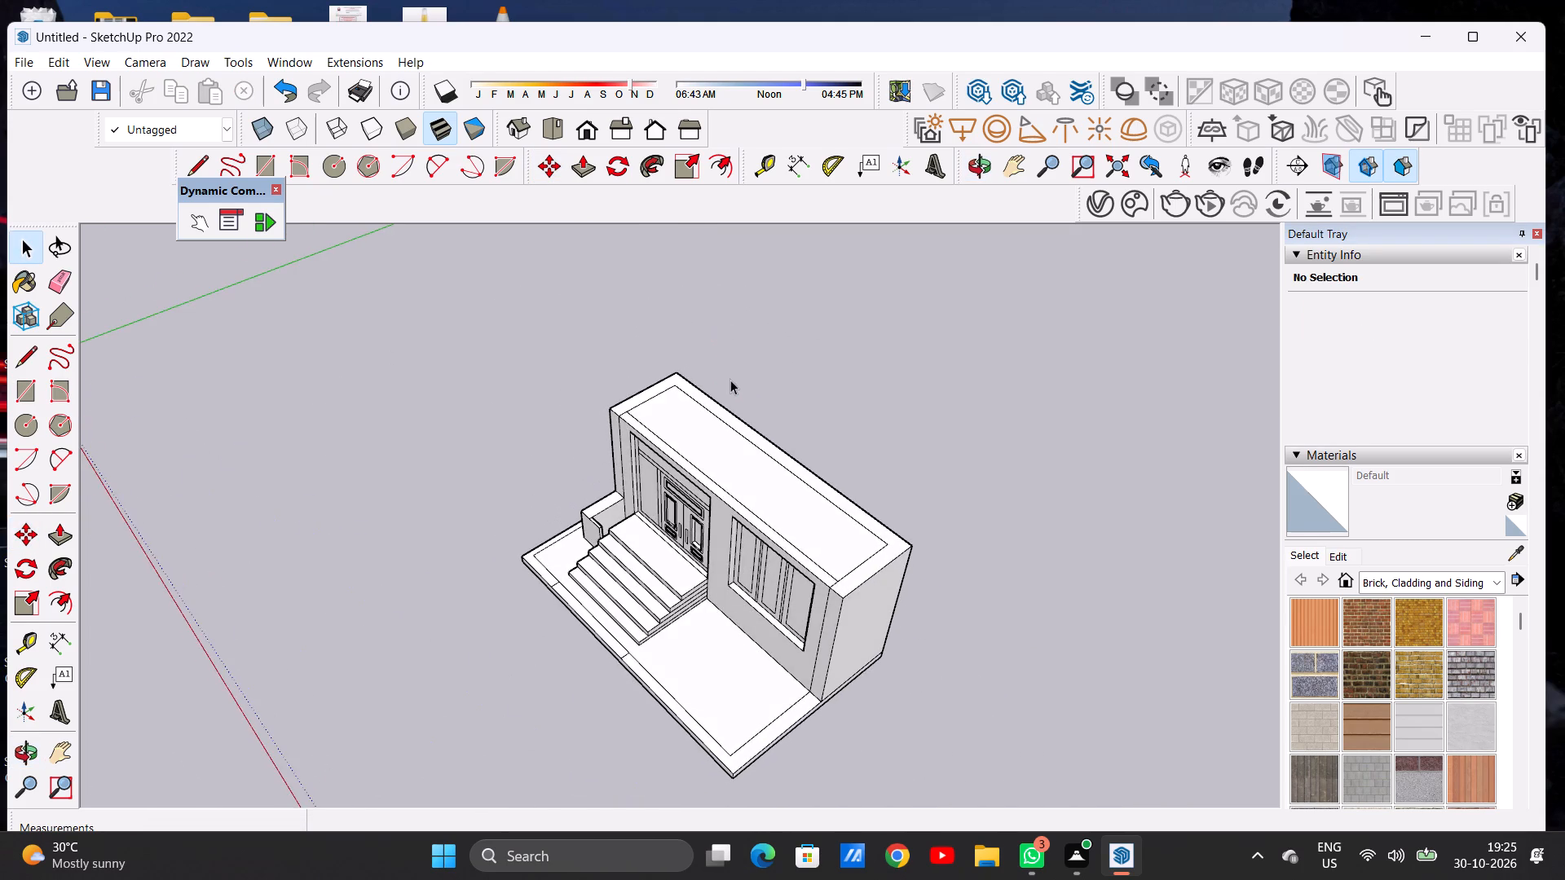
pyautogui.scroll(-6, 738, 432)
pyautogui.moveTo(746, 548); pyautogui.dragTo(736, 401, button='middle')
pyautogui.scroll(7, 779, 450)
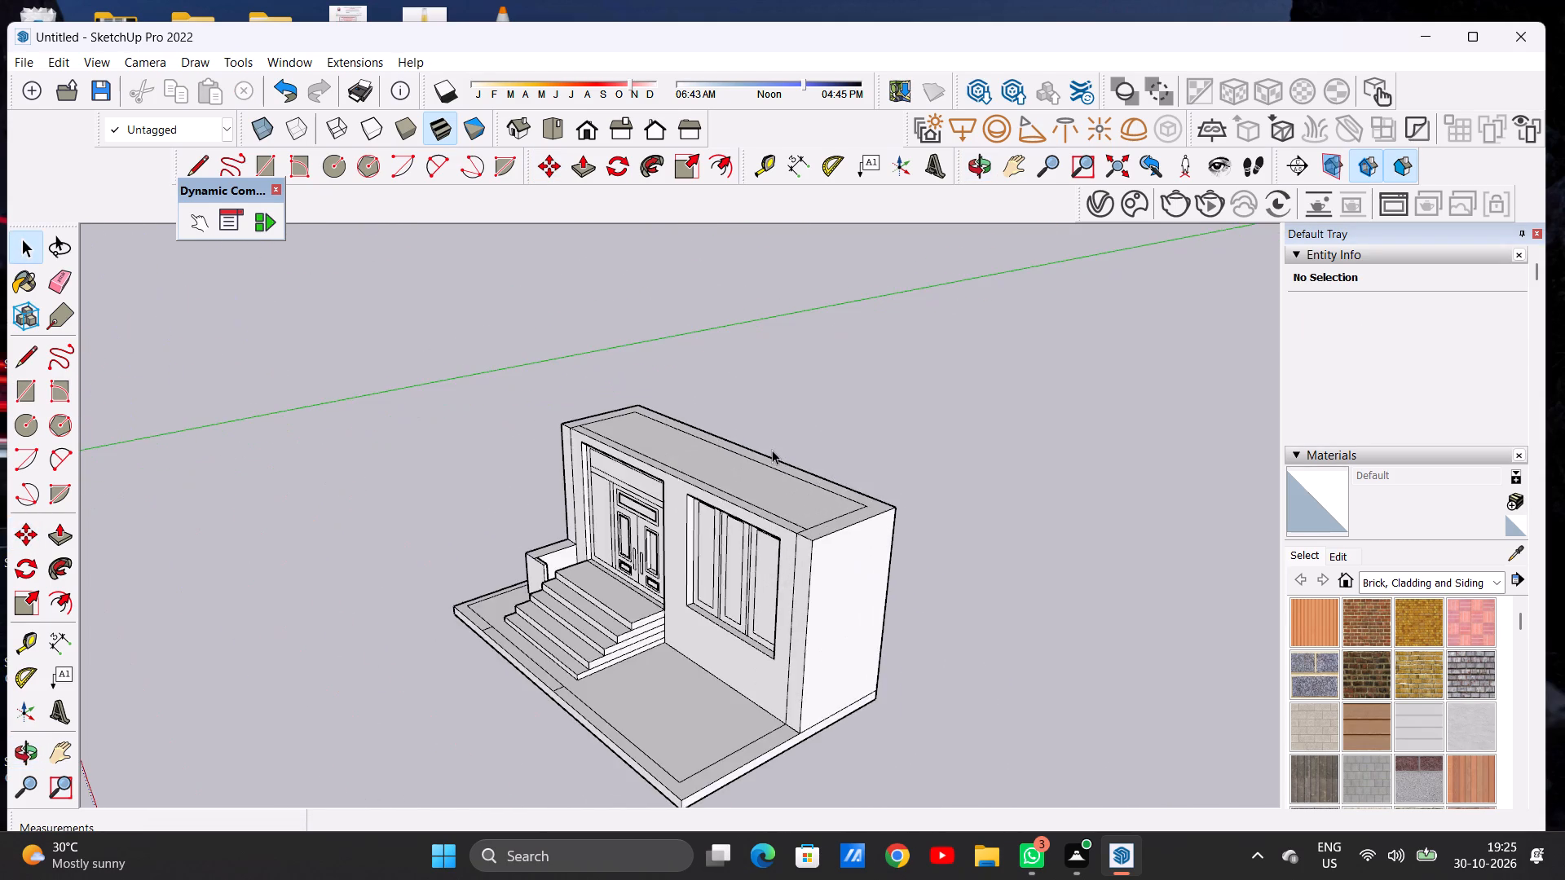
pyautogui.scroll(3, 772, 450)
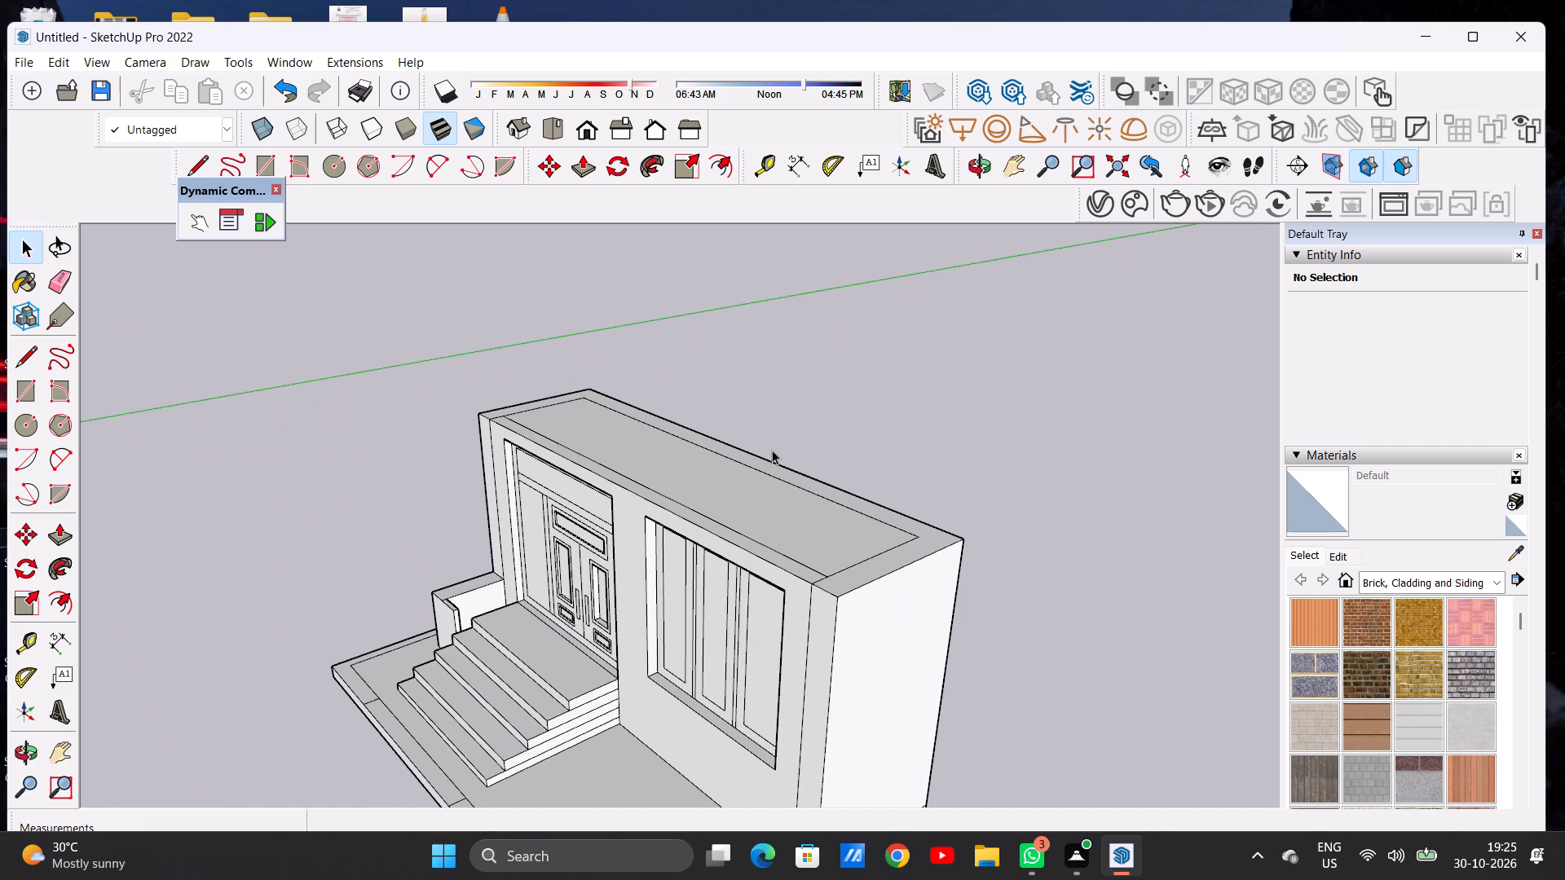
pyautogui.scroll(5, 783, 520)
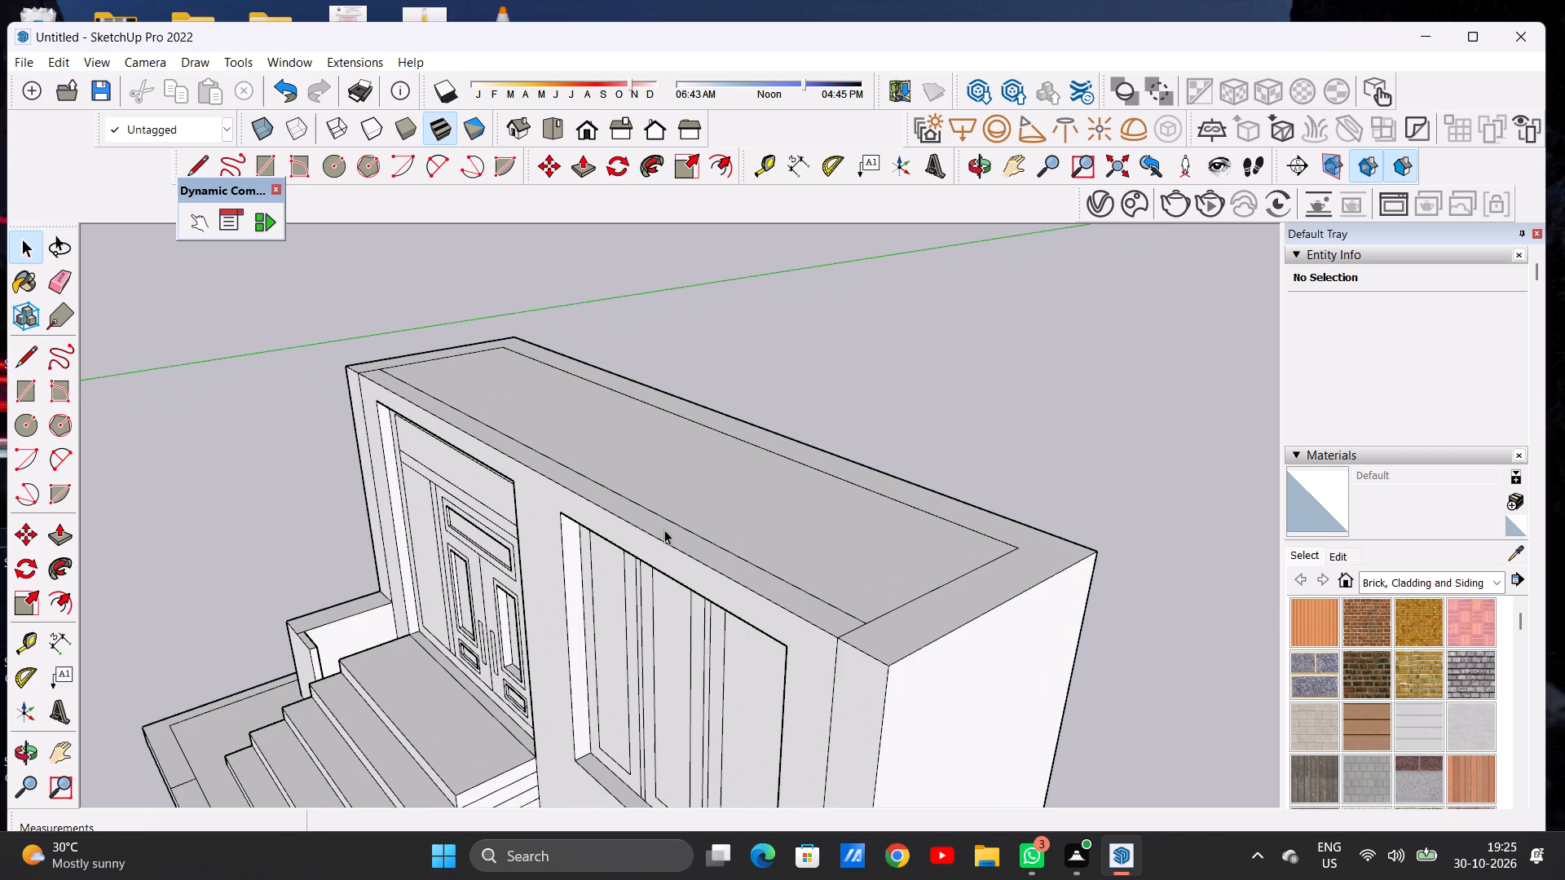
pyautogui.scroll(-8, 666, 530)
pyautogui.moveTo(651, 532); pyautogui.dragTo(663, 536, button='middle')
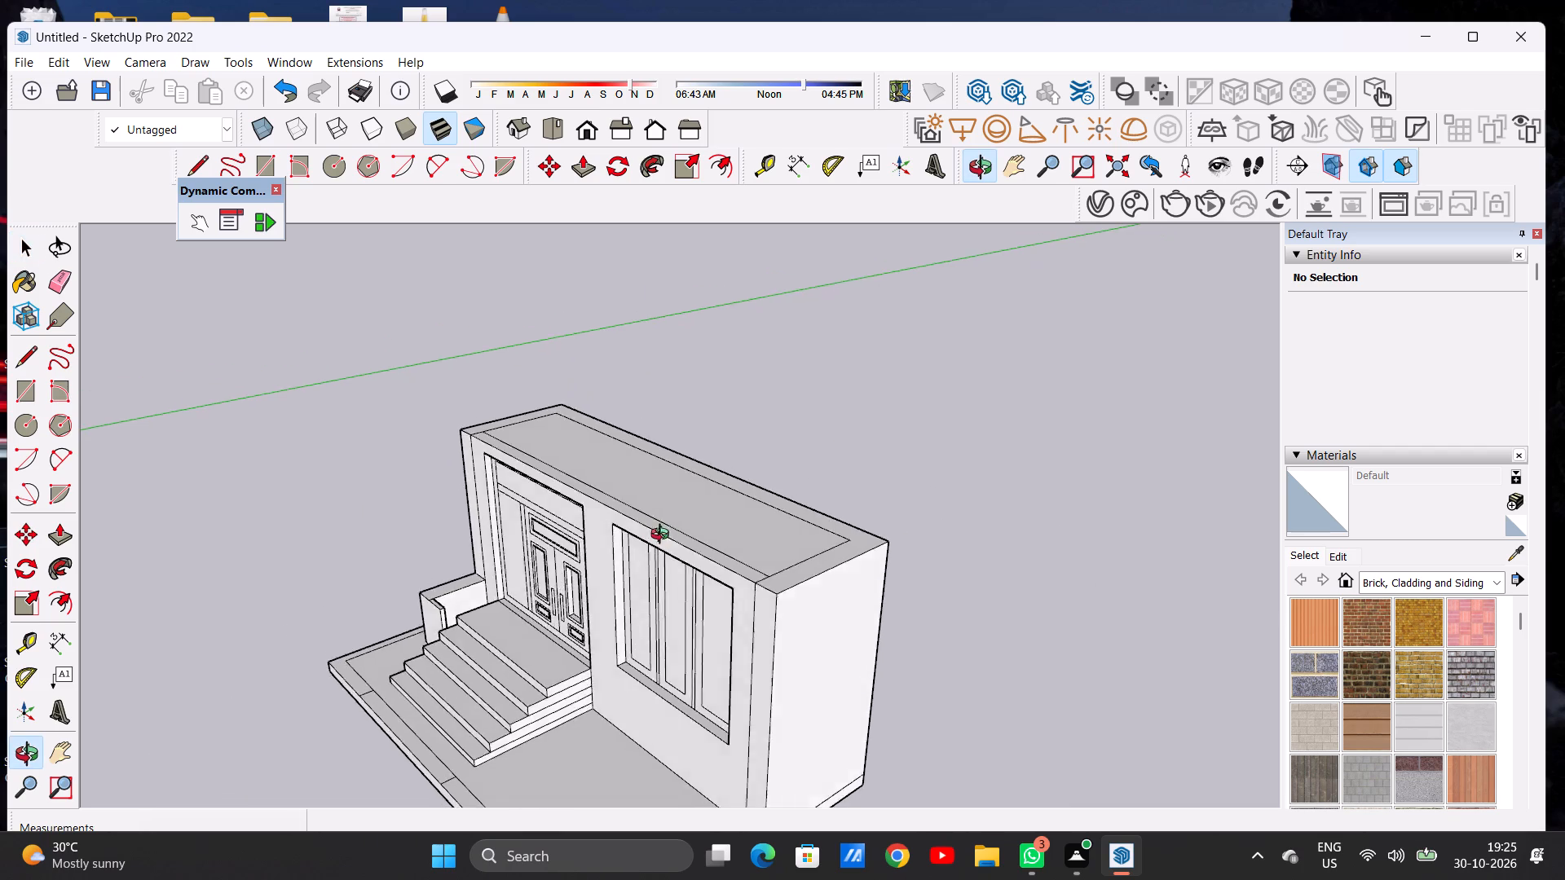
pyautogui.moveTo(663, 536); pyautogui.dragTo(947, 522, button='middle')
pyautogui.scroll(-5, 799, 508)
pyautogui.moveTo(743, 520); pyautogui.dragTo(755, 582, button='middle')
pyautogui.scroll(5, 716, 513)
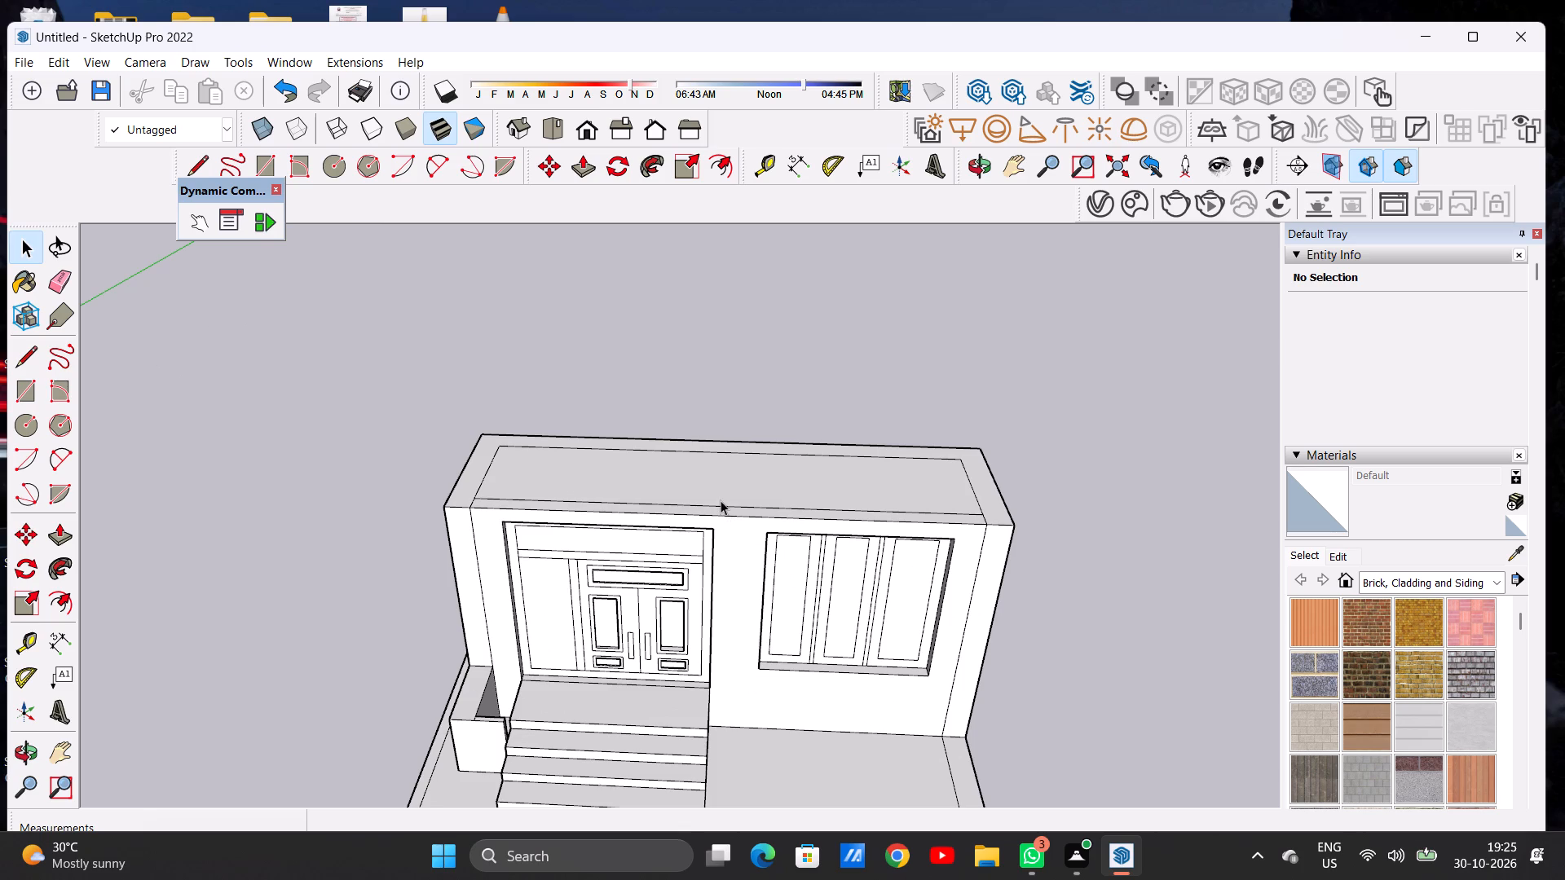
pyautogui.scroll(-3, 721, 500)
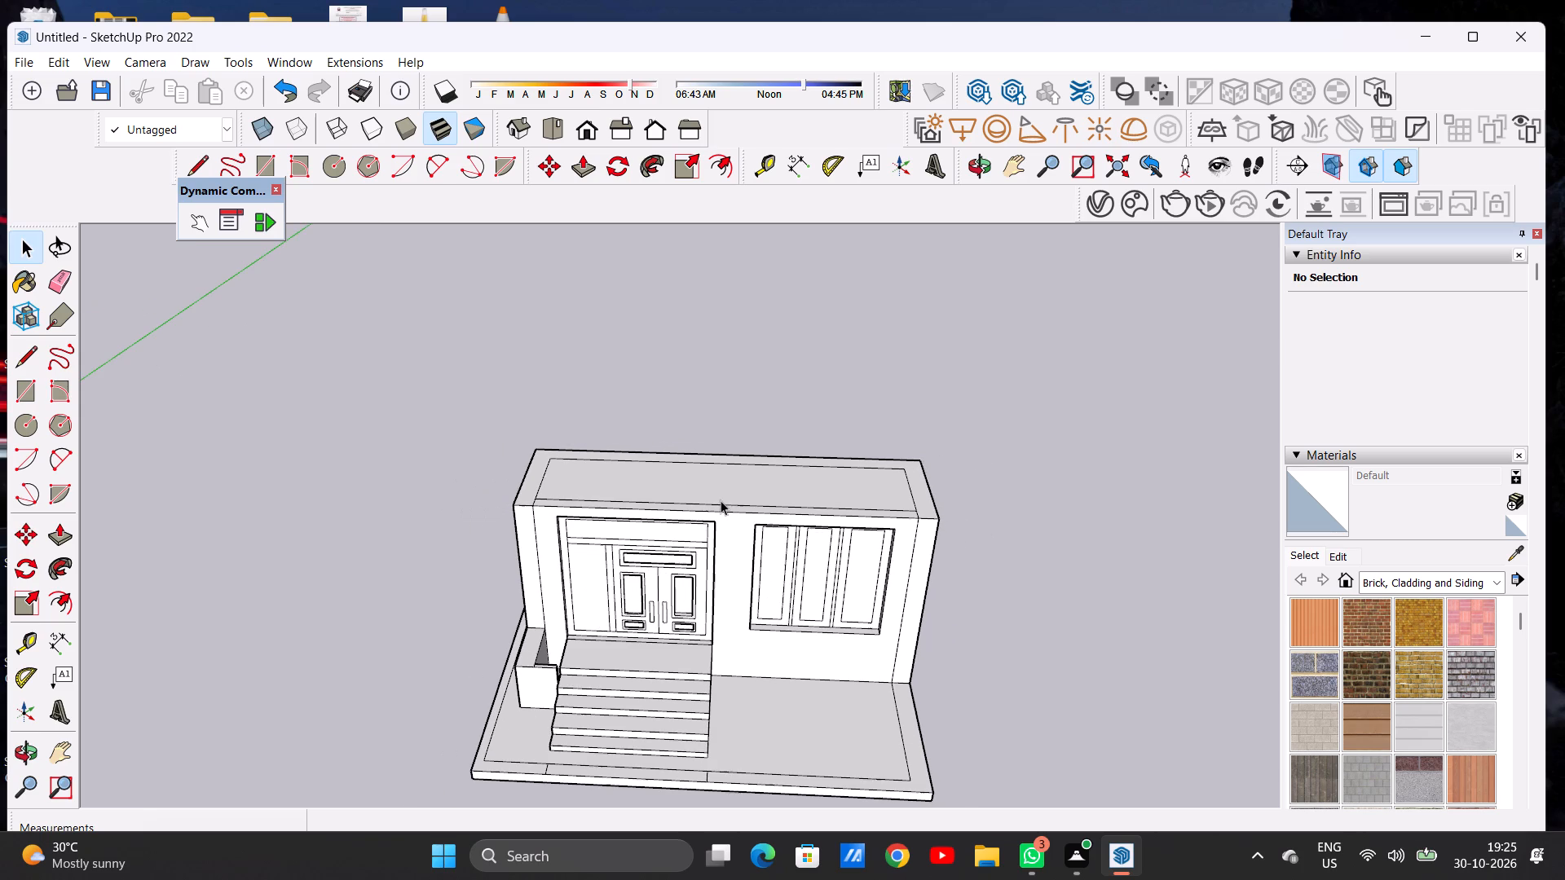
pyautogui.scroll(-1, 756, 505)
pyautogui.moveTo(785, 514); pyautogui.dragTo(789, 430, button='middle')
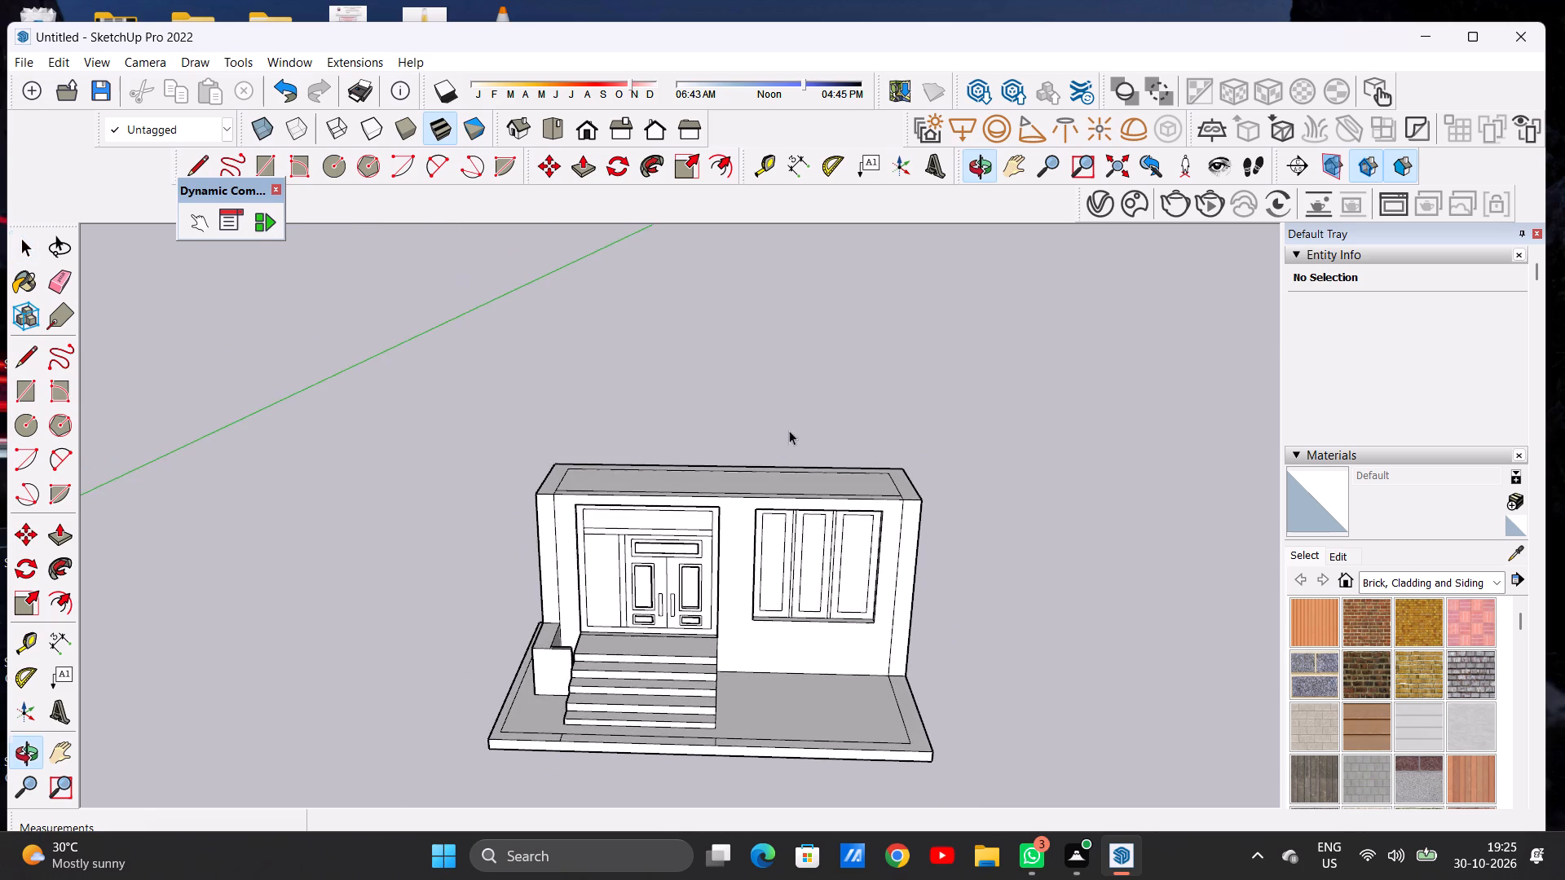
pyautogui.scroll(3, 865, 557)
pyautogui.scroll(-1, 865, 557)
pyautogui.scroll(4, 865, 557)
pyautogui.moveTo(897, 588); pyautogui.dragTo(895, 528, button='middle')
pyautogui.scroll(-9, 890, 535)
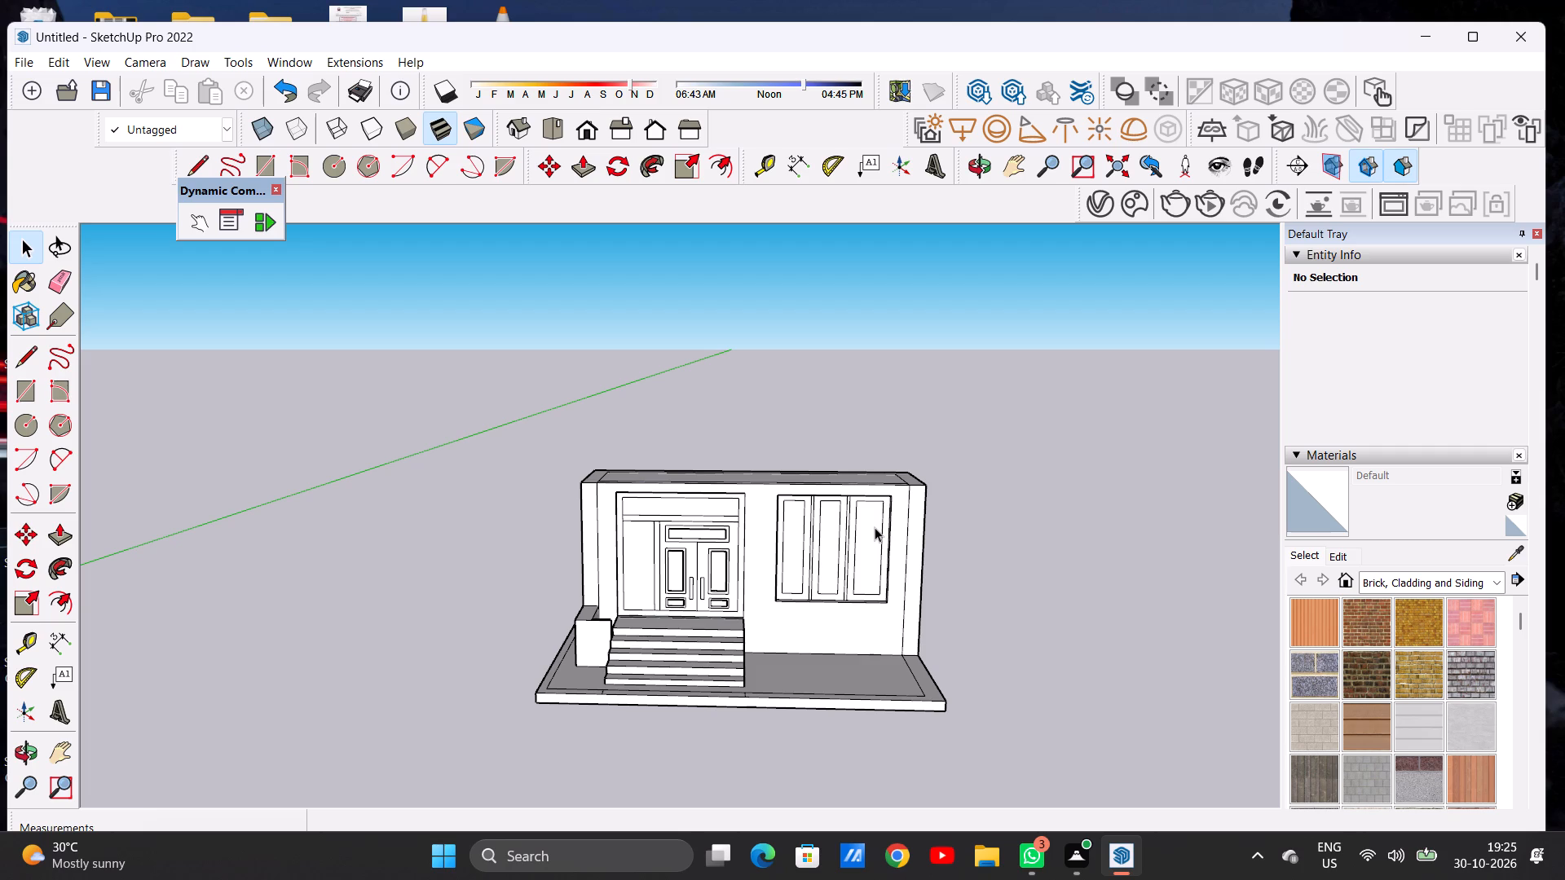
# Push/pull the U-shaped rim face along the roof's back and sides up about 25' 4" as upper-storey walls.
pyautogui.scroll(5, 916, 495)
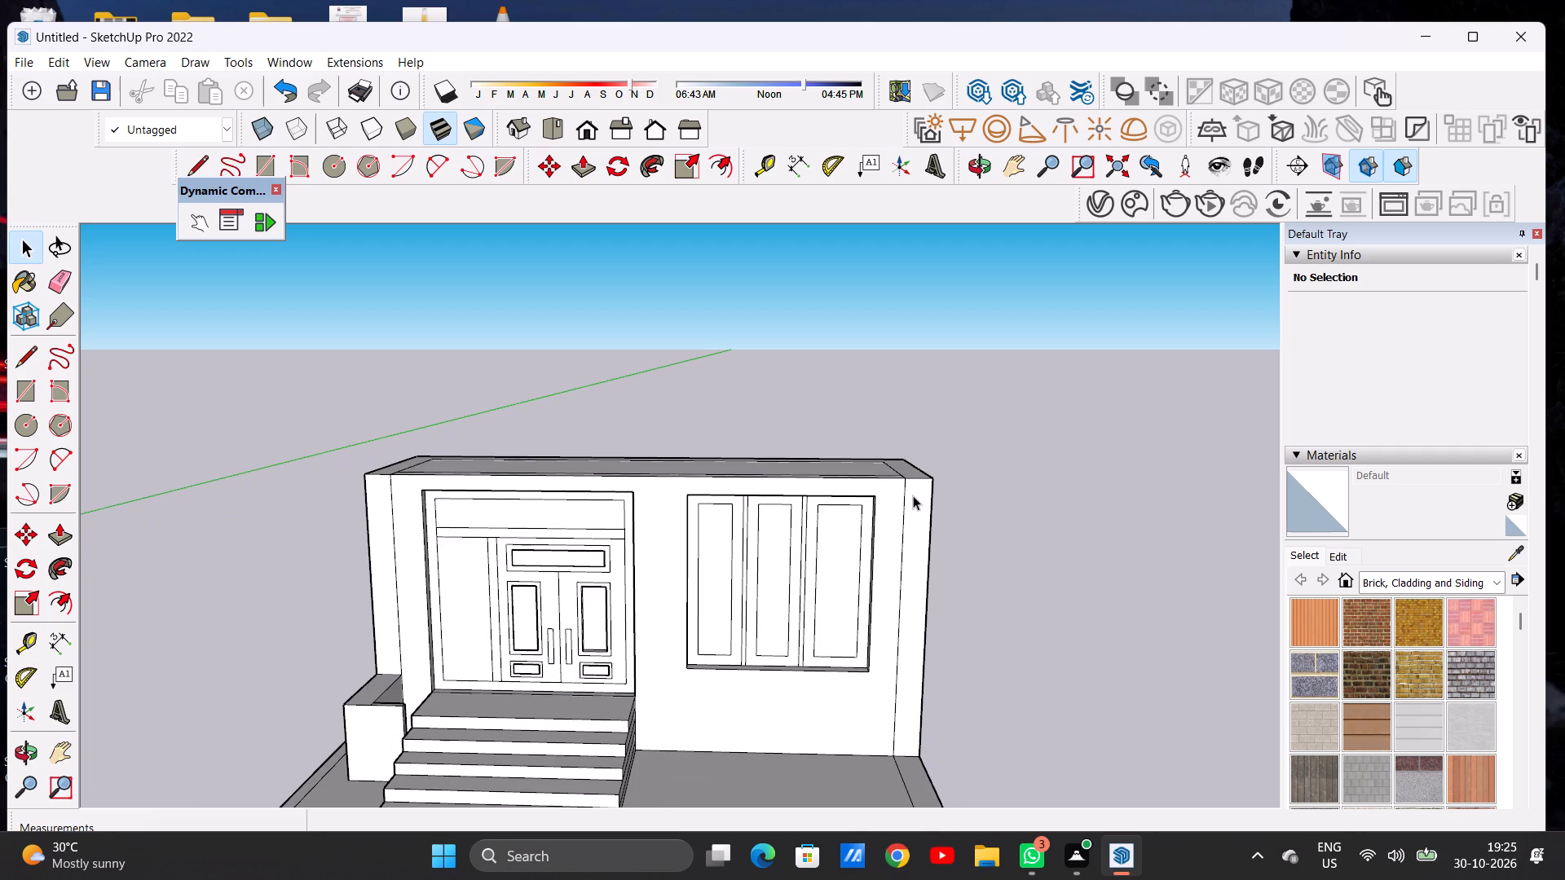
pyautogui.moveTo(902, 493); pyautogui.dragTo(892, 591, button='middle')
pyautogui.scroll(-1, 892, 590)
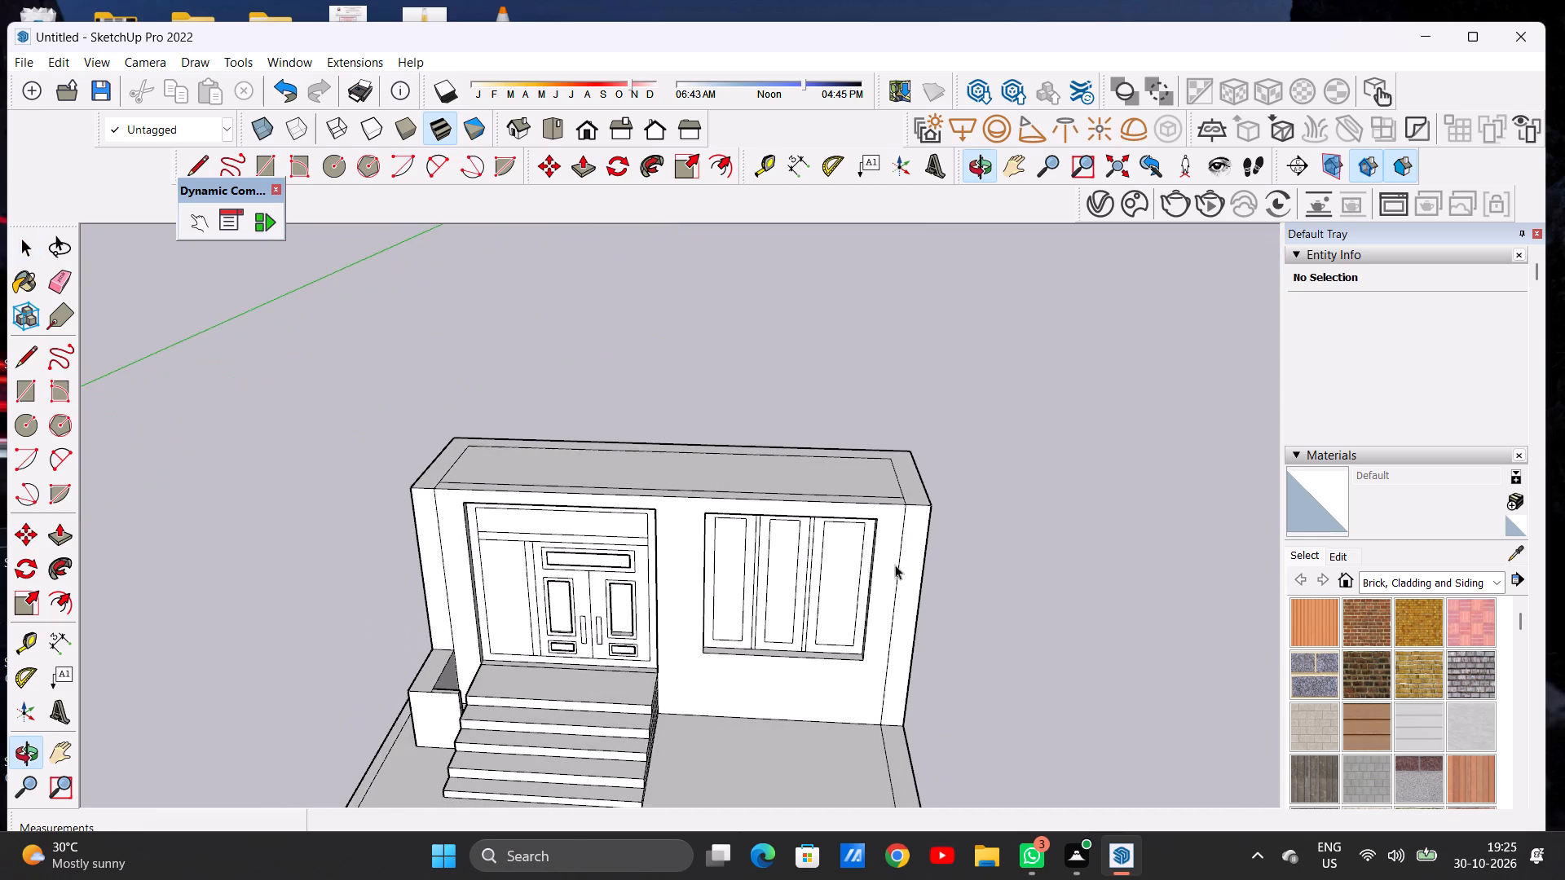
pyautogui.scroll(6, 911, 514)
pyautogui.press('p')
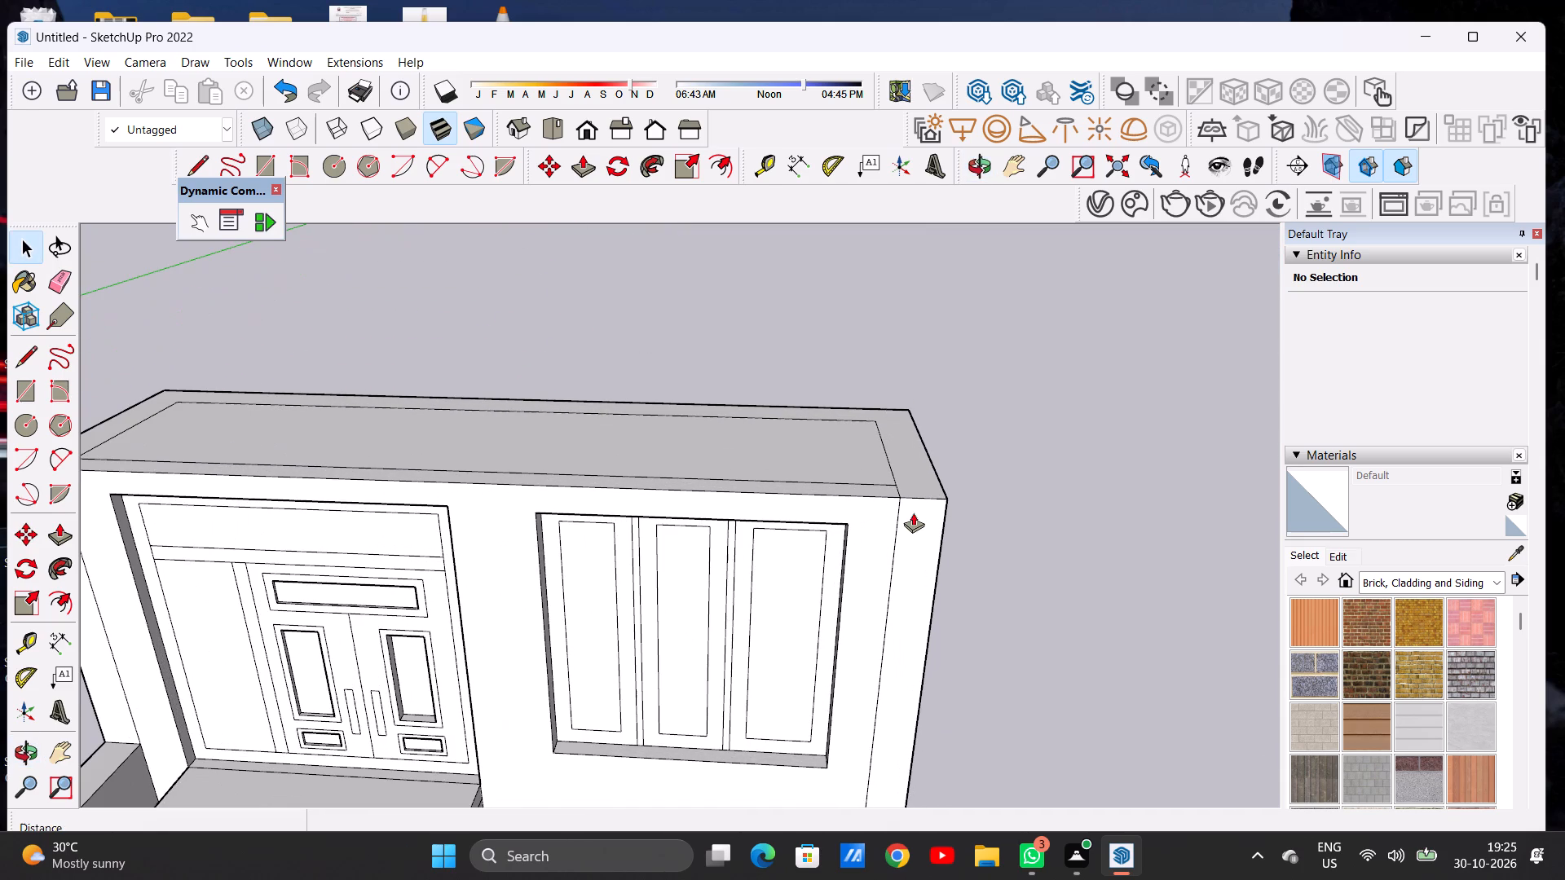
pyautogui.click(923, 470)
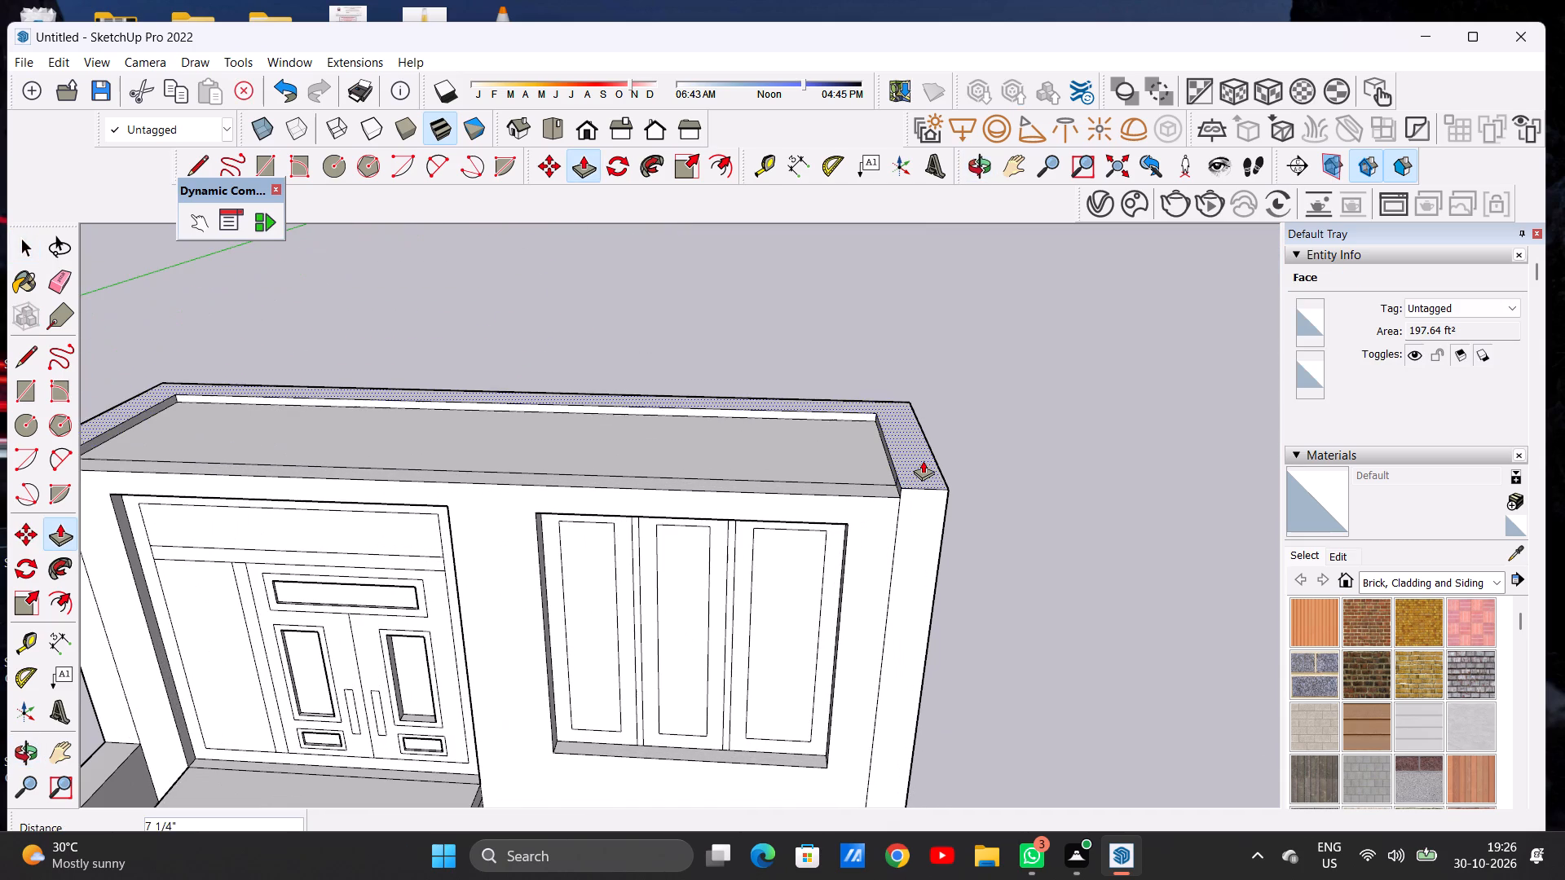
pyautogui.scroll(-10, 937, 396)
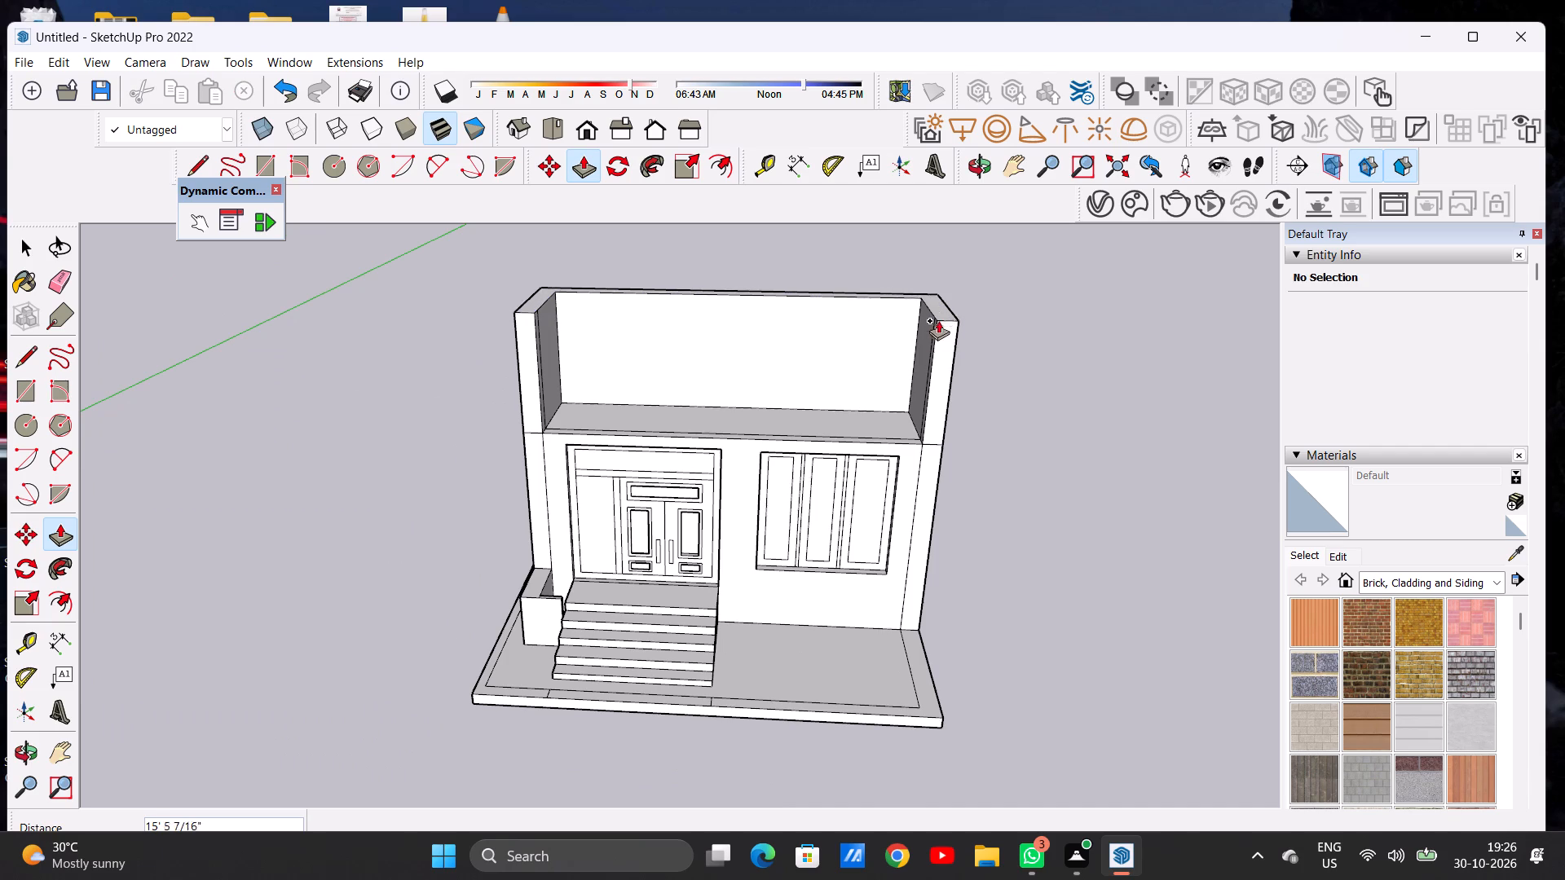
pyautogui.scroll(-6, 928, 345)
pyautogui.scroll(10, 949, 313)
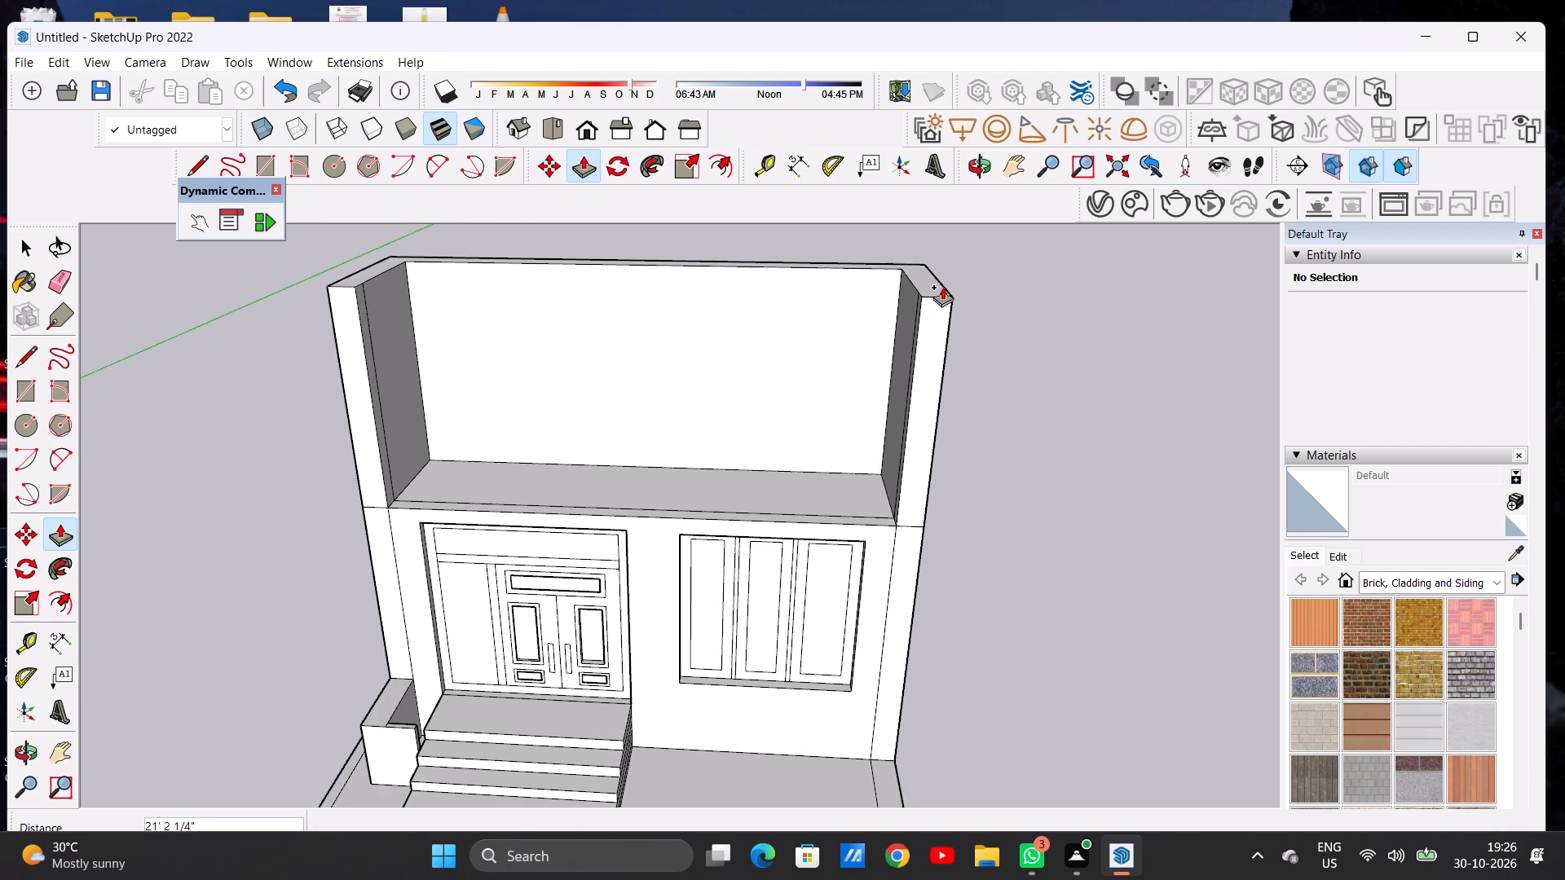
pyautogui.scroll(-7, 924, 341)
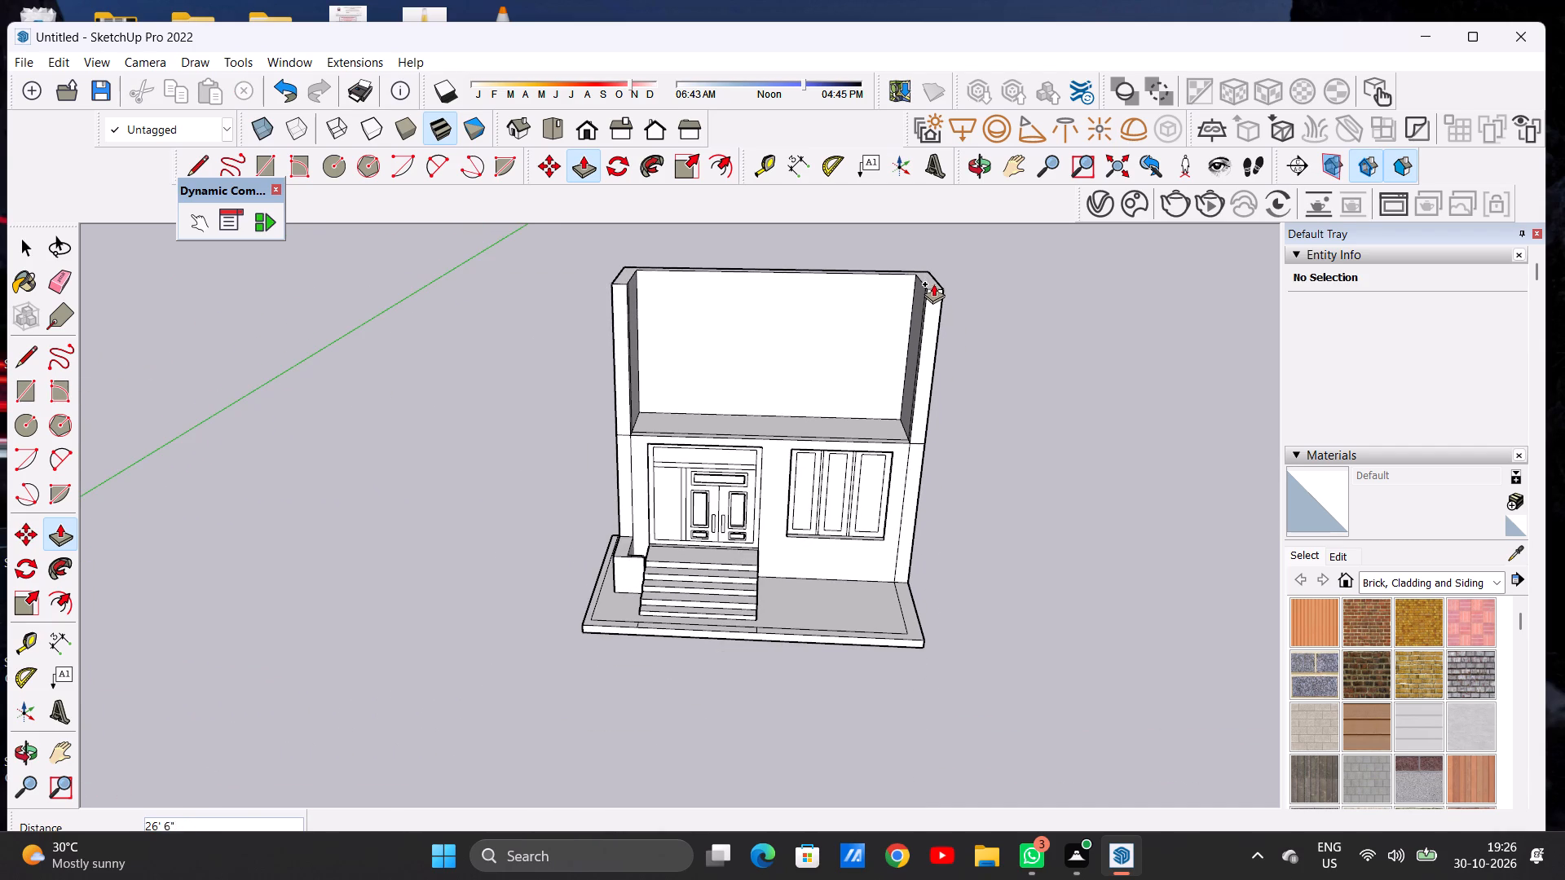
pyautogui.click(932, 291)
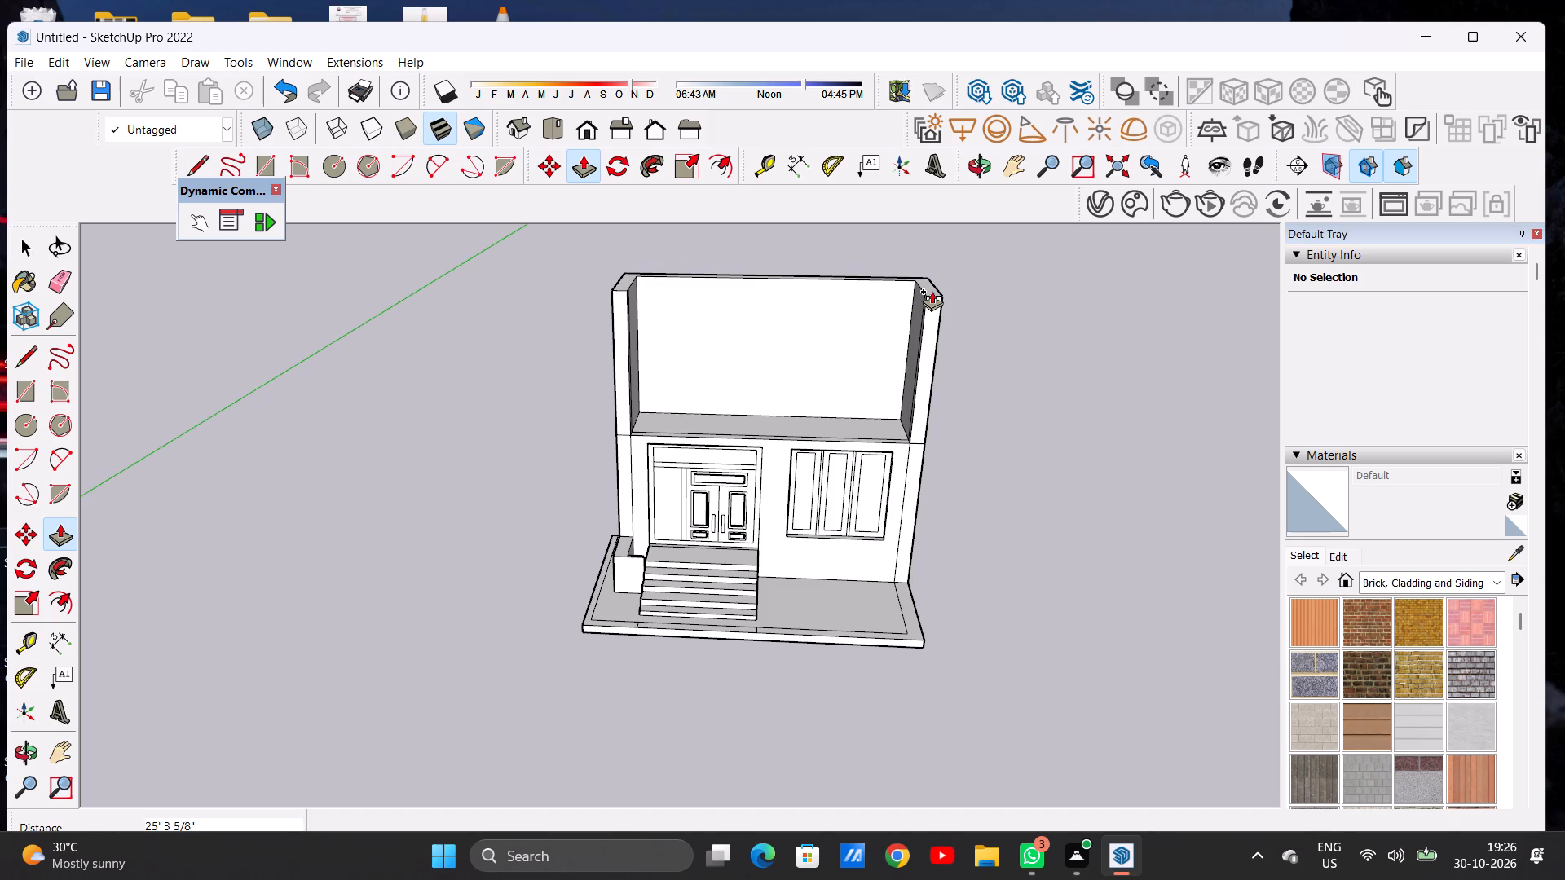
pyautogui.press('space')
# Push/pull the narrow front strip of the roof rim, above the door and window, up about 9' 5" as a front parapet.
pyautogui.scroll(-7, 668, 375)
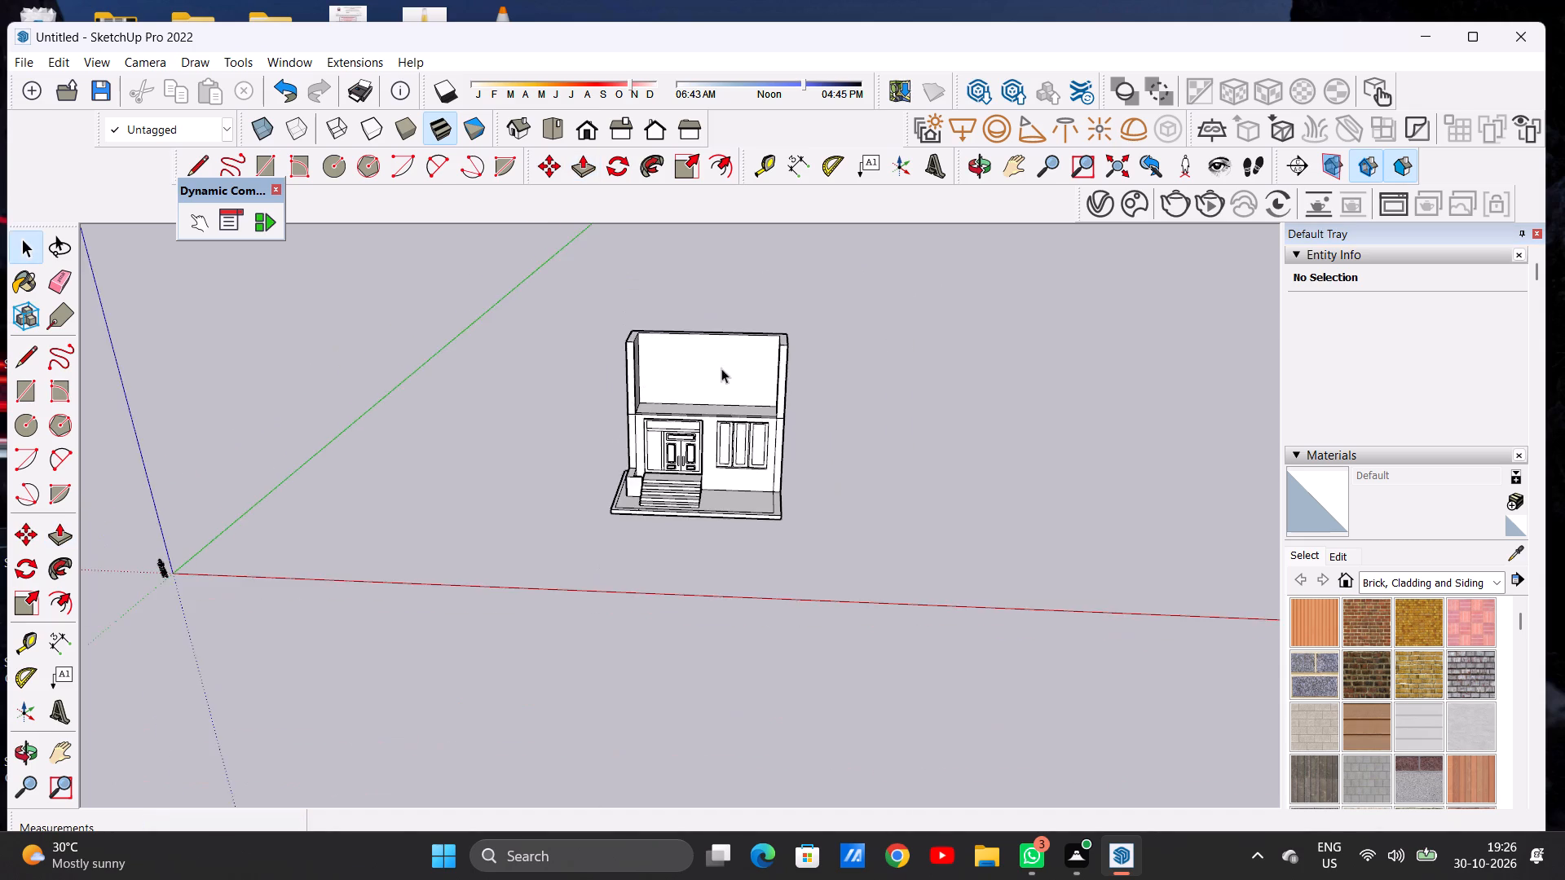
pyautogui.moveTo(722, 370); pyautogui.dragTo(747, 522, button='middle')
pyautogui.scroll(2, 699, 412)
pyautogui.scroll(-1, 699, 412)
pyautogui.scroll(13, 699, 412)
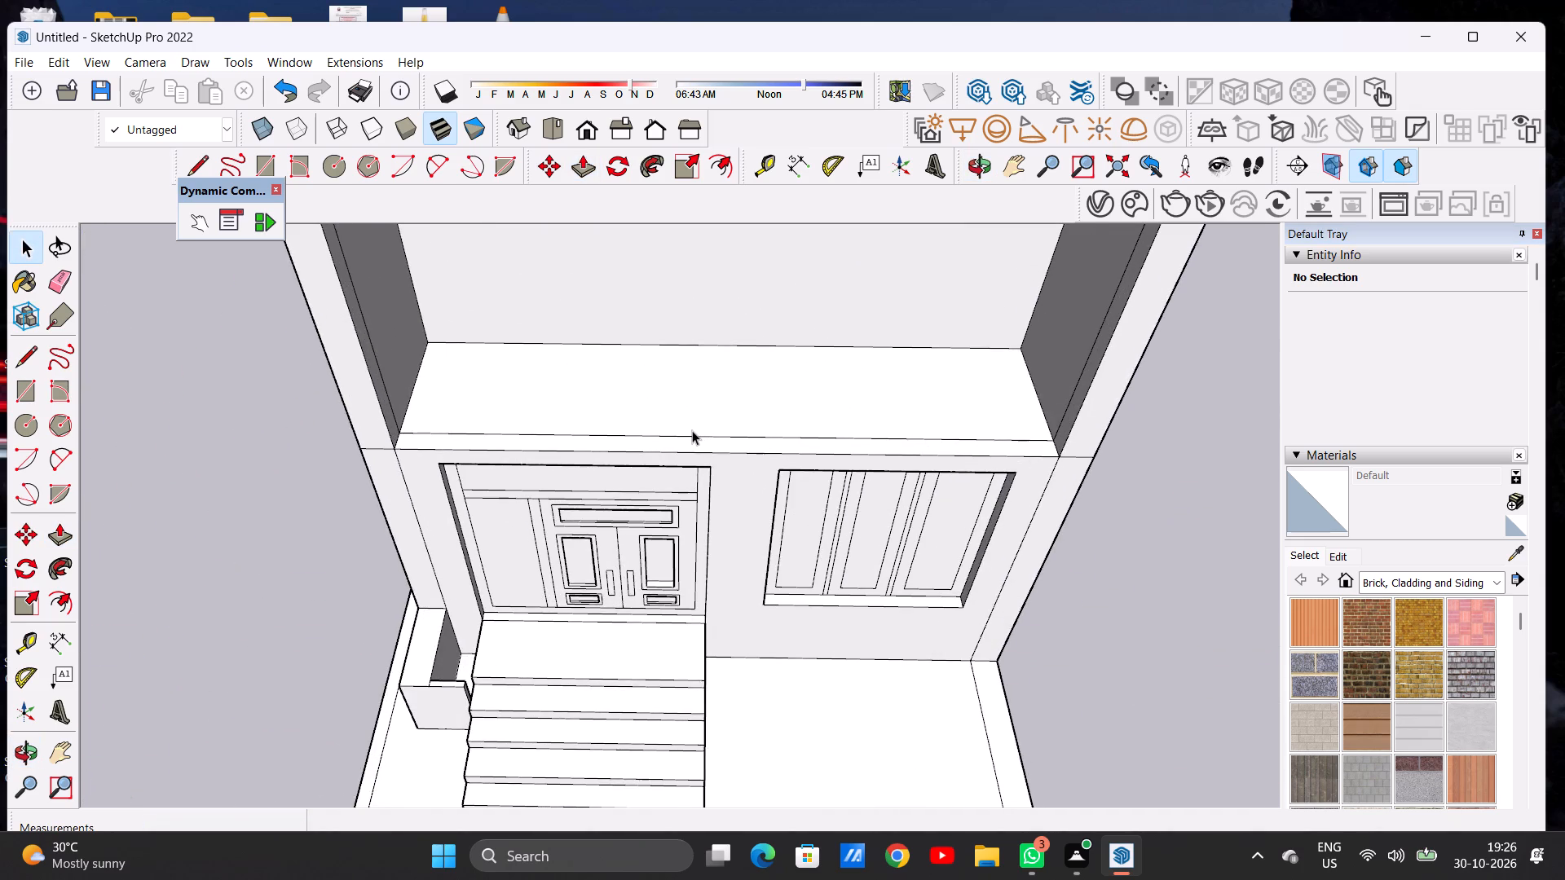
pyautogui.scroll(3, 692, 430)
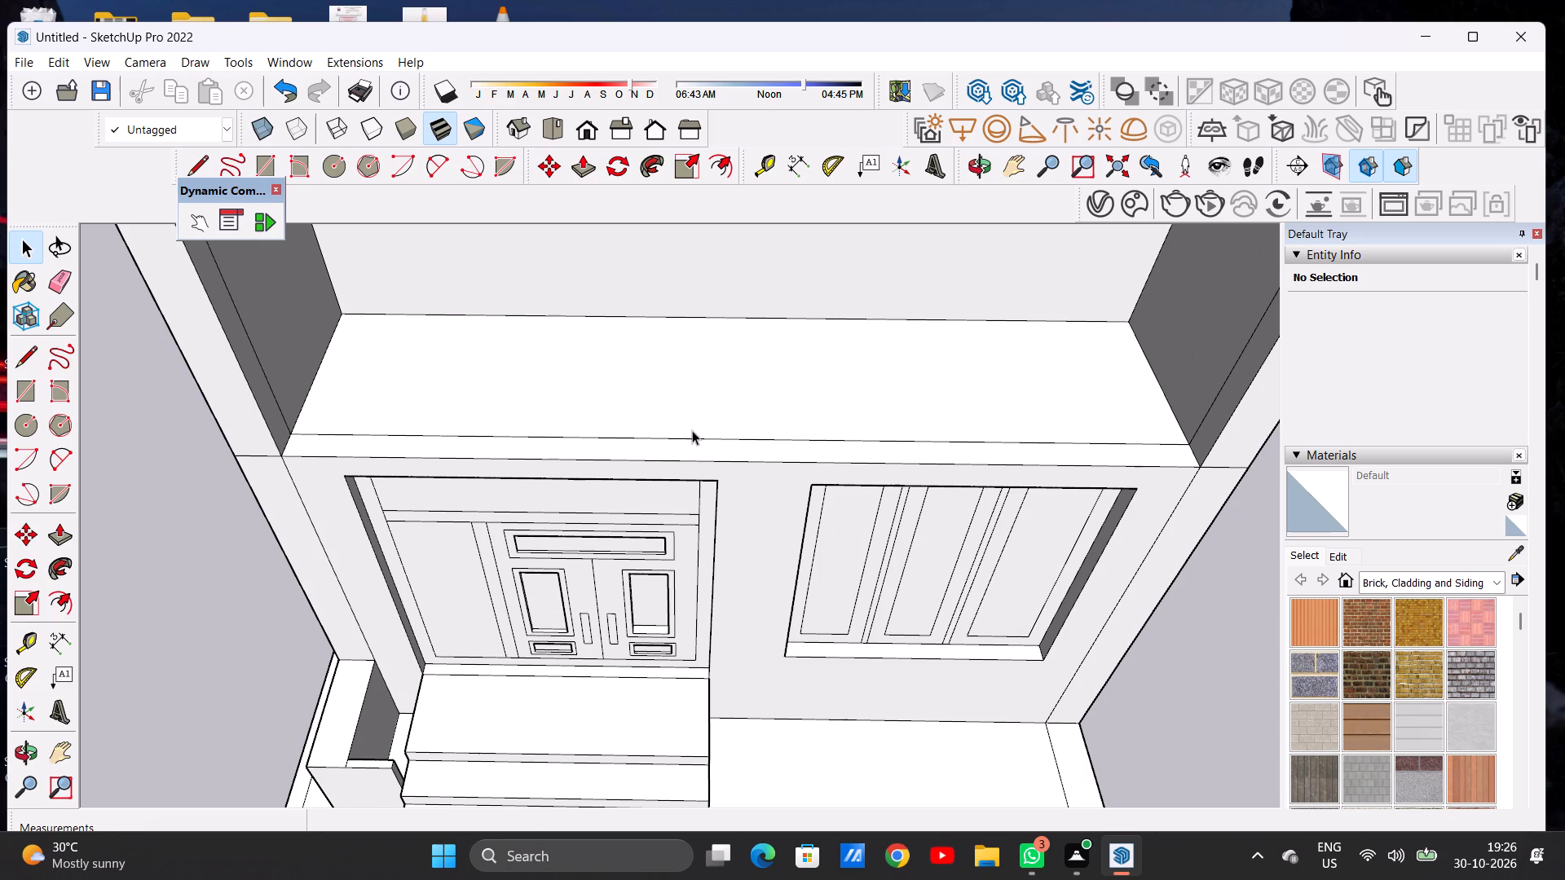
pyautogui.press('p')
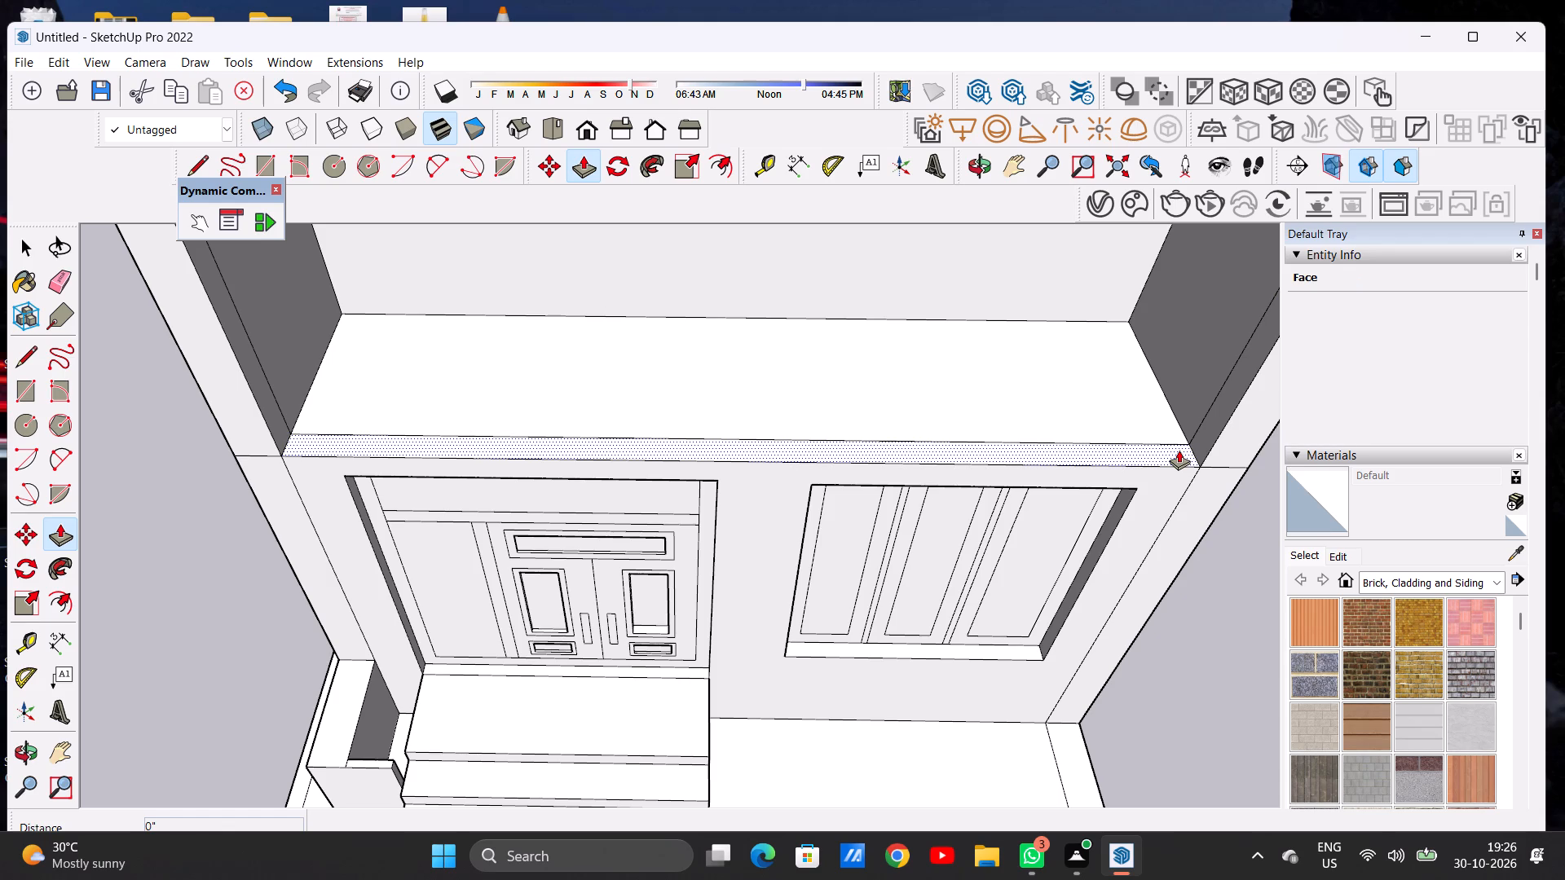
pyautogui.click(1179, 450)
pyautogui.scroll(-2, 1181, 435)
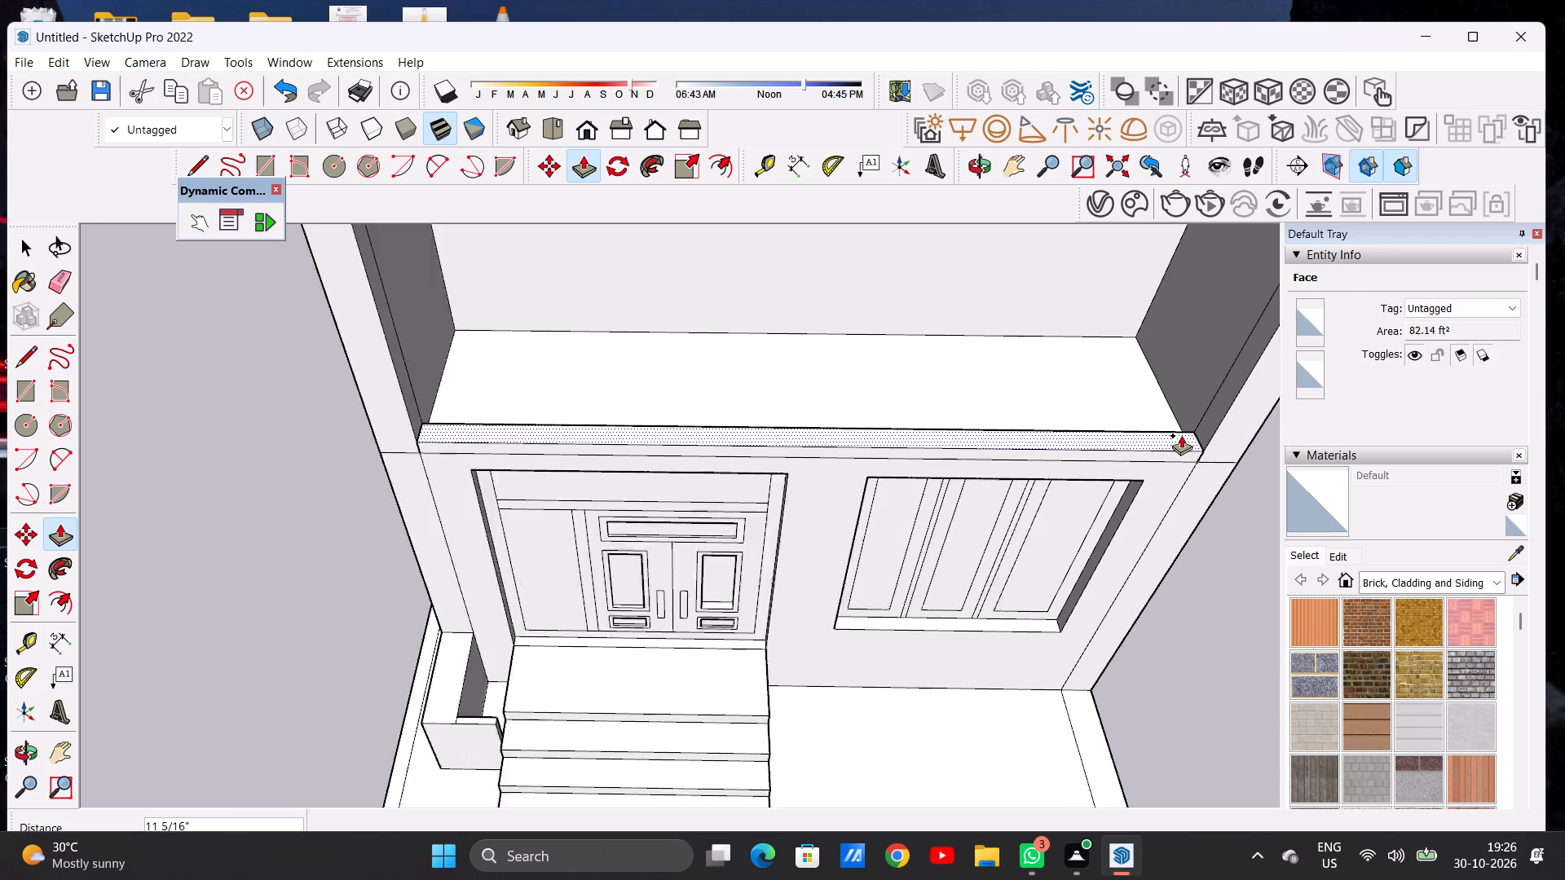
pyautogui.scroll(-4, 1181, 435)
pyautogui.moveTo(1209, 402); pyautogui.dragTo(1168, 341, button='middle')
pyautogui.scroll(6, 1230, 378)
pyautogui.moveTo(1223, 420); pyautogui.dragTo(1223, 372, button='middle')
pyautogui.scroll(-11, 1181, 403)
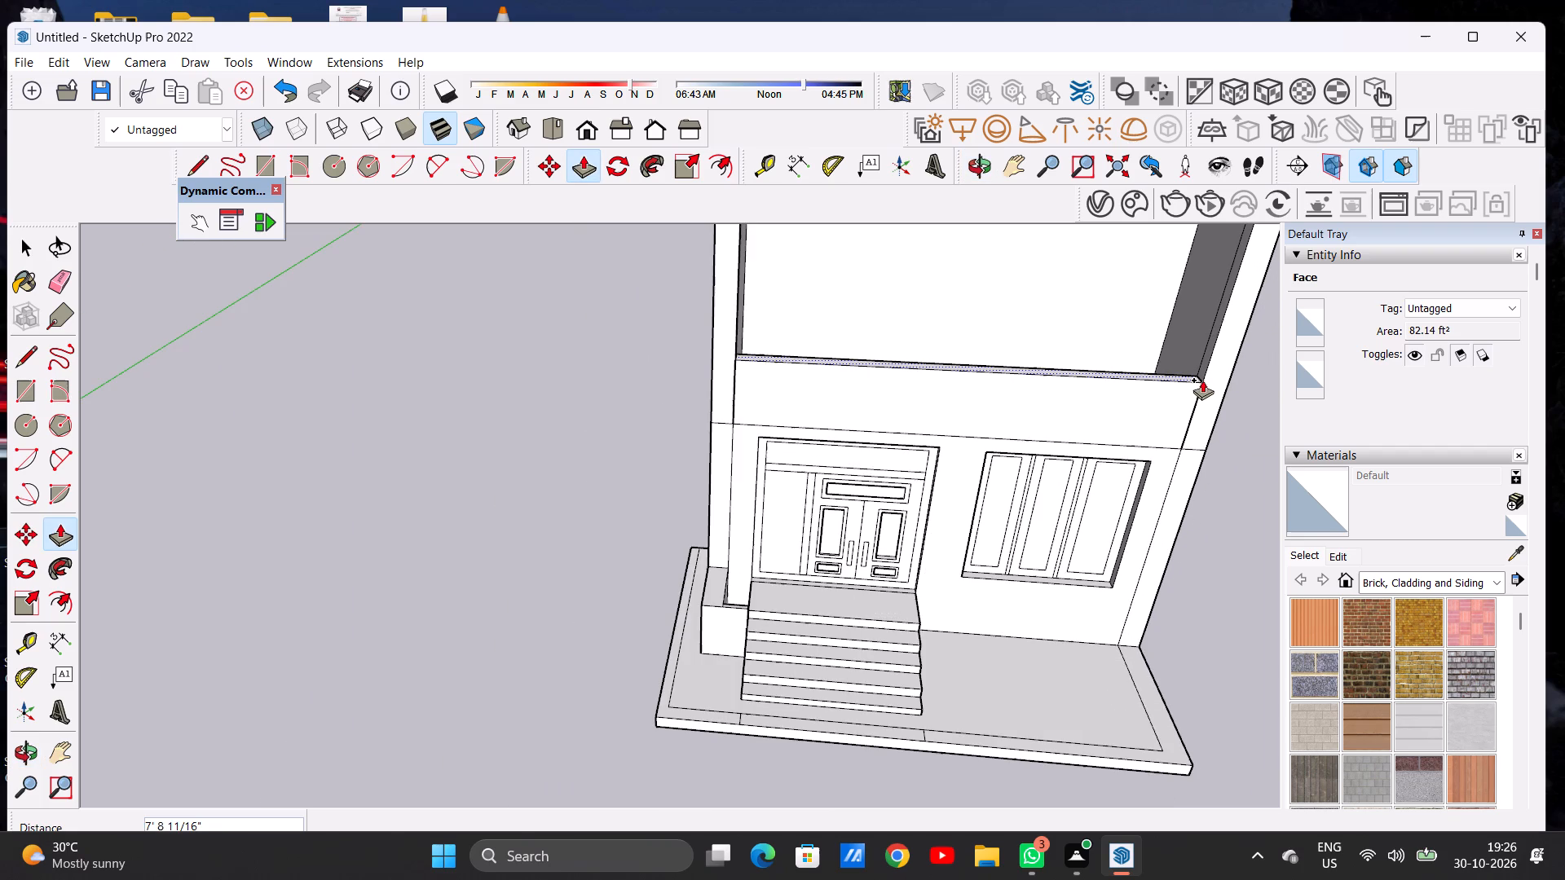
pyautogui.click(1202, 363)
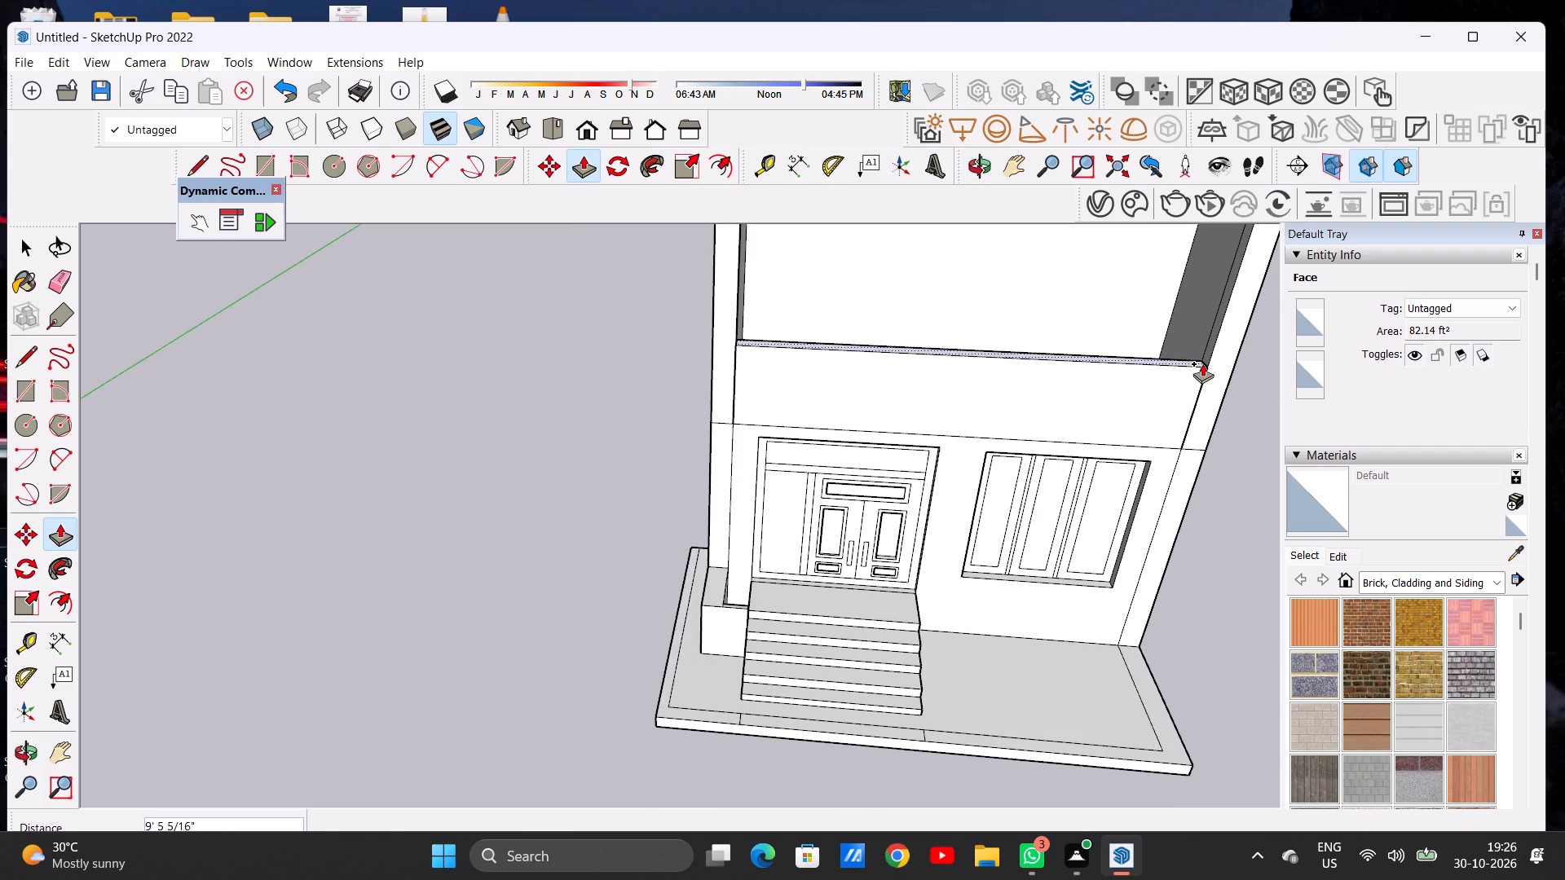
pyautogui.press('space')
# Examine the front parapet and raised upper walls against the whole facade, from a distance and close up.
pyautogui.scroll(-9, 790, 429)
pyautogui.moveTo(840, 464); pyautogui.dragTo(853, 426, button='middle')
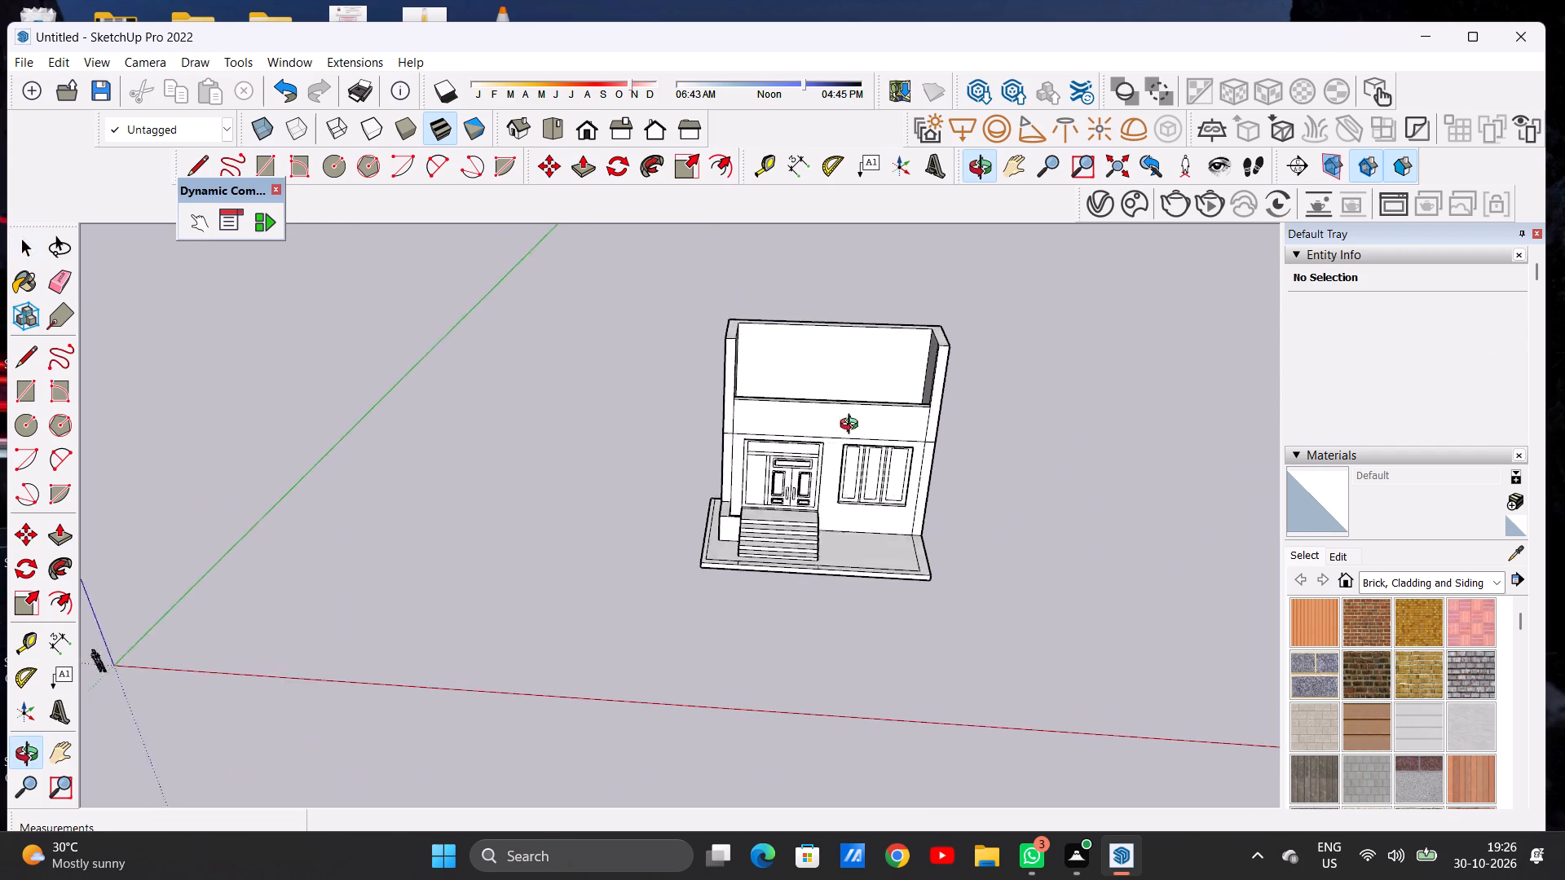
pyautogui.moveTo(853, 426); pyautogui.dragTo(866, 348, button='middle')
pyautogui.scroll(8, 910, 416)
pyautogui.scroll(-1, 813, 424)
pyautogui.scroll(5, 812, 424)
pyautogui.moveTo(817, 460); pyautogui.dragTo(826, 415, button='middle')
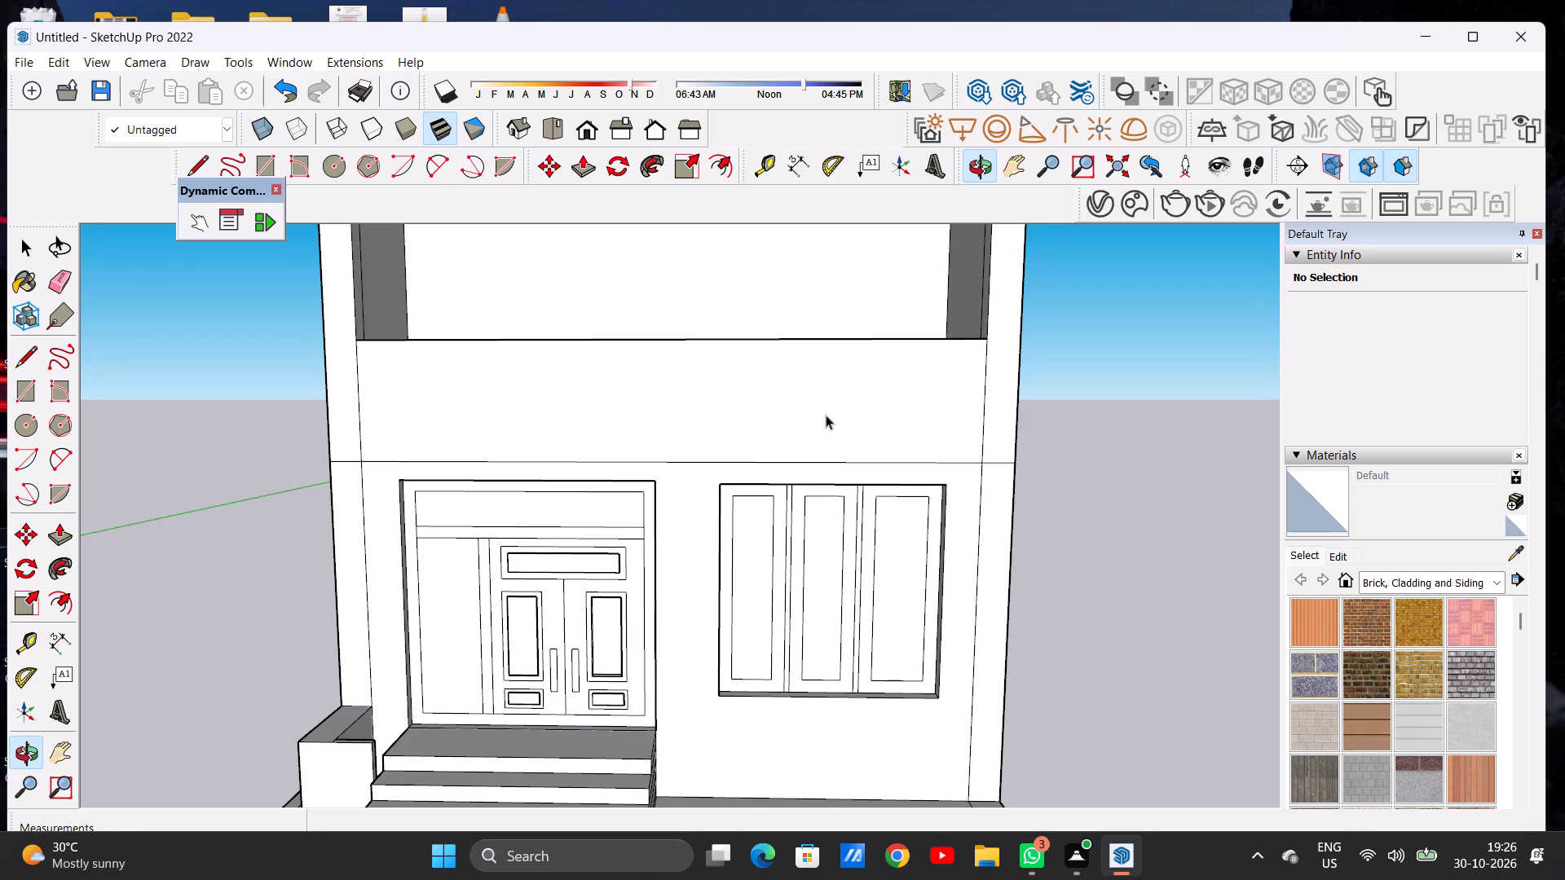
# Undo the front parapet extrusion and push/pull the narrow front roof strip up about 7' 4" instead.
pyautogui.hotkey('ctrl', 'z')
pyautogui.moveTo(774, 429); pyautogui.dragTo(769, 625, button='middle')
pyautogui.press('p')
pyautogui.scroll(5, 946, 493)
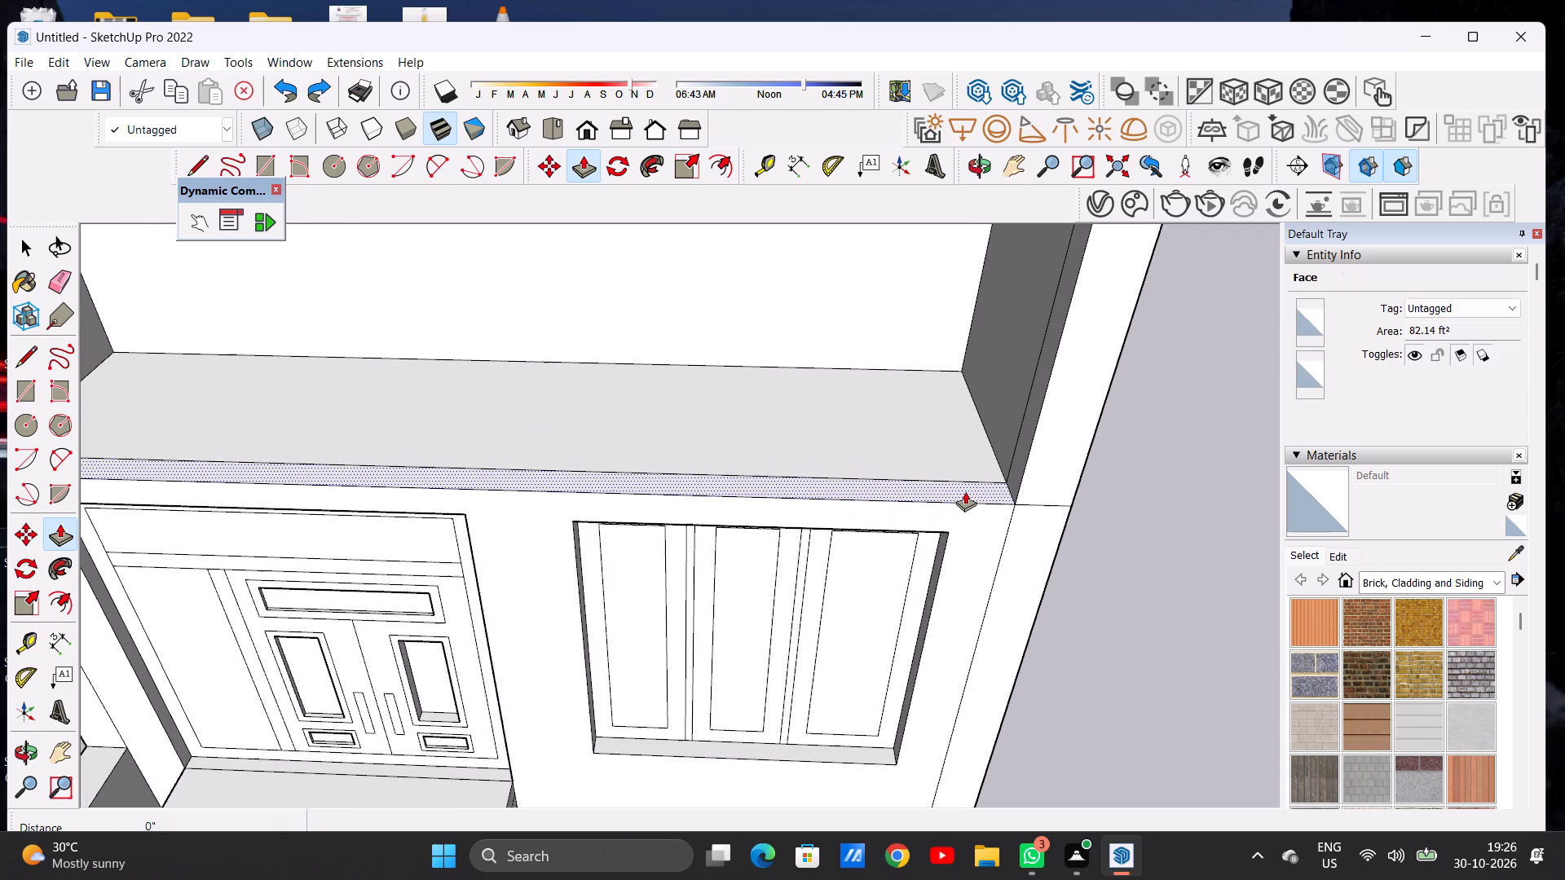
pyautogui.click(966, 491)
pyautogui.scroll(-8, 968, 460)
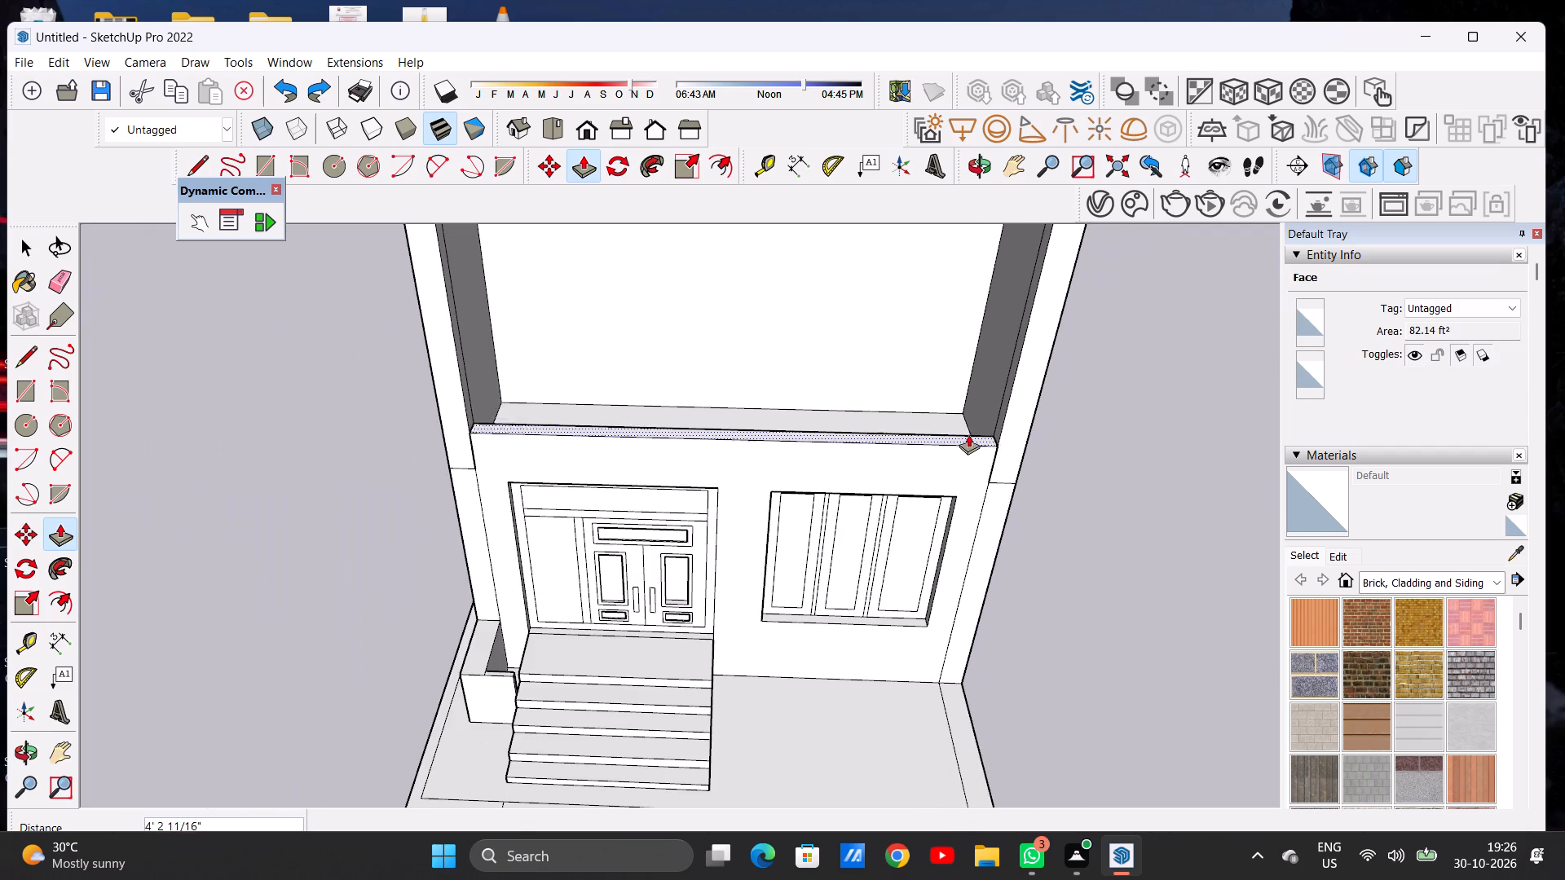
pyautogui.moveTo(978, 444); pyautogui.dragTo(986, 375, button='middle')
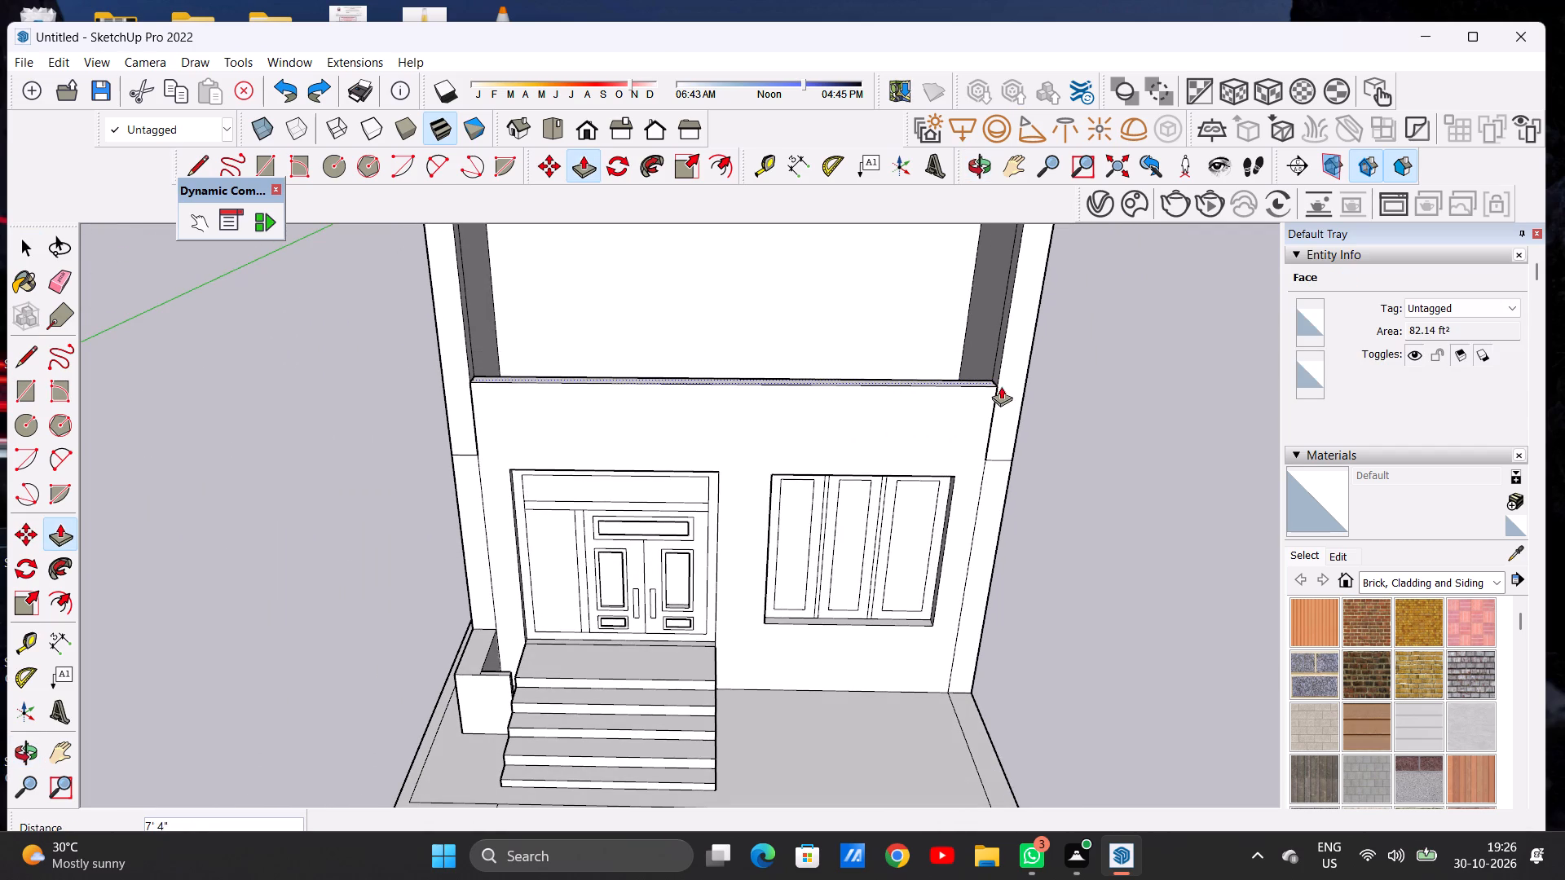
pyautogui.click(997, 381)
pyautogui.press('space')
# Examine the new front parapet height against the raised upper walls and facade, from the front, above and at an angle.
pyautogui.scroll(-4, 699, 473)
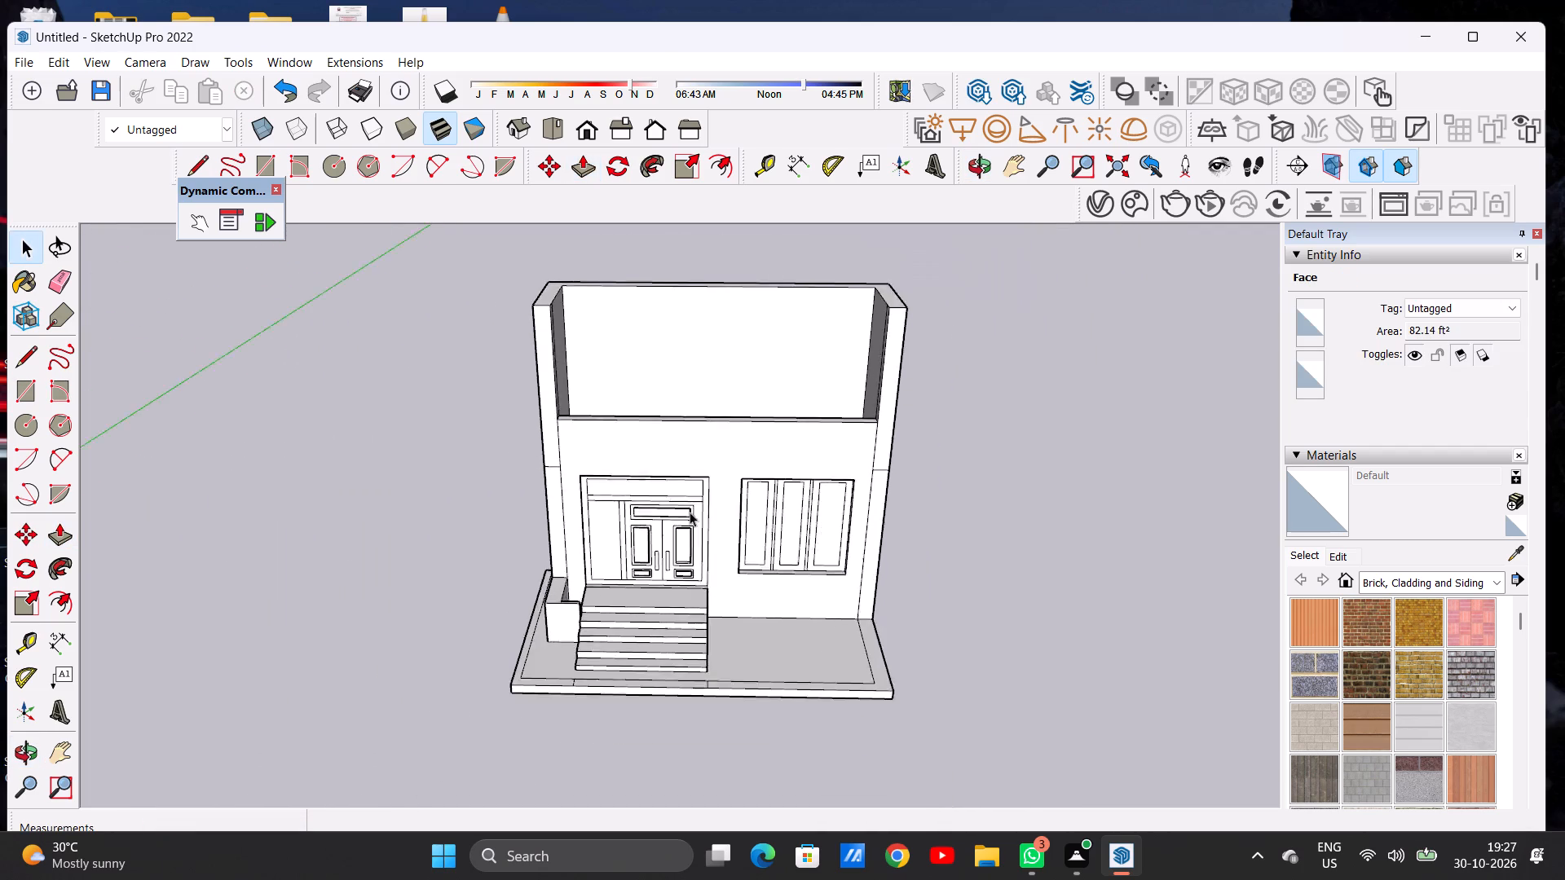
pyautogui.scroll(-3, 690, 512)
pyautogui.moveTo(693, 526); pyautogui.dragTo(699, 422, button='middle')
pyautogui.scroll(11, 725, 442)
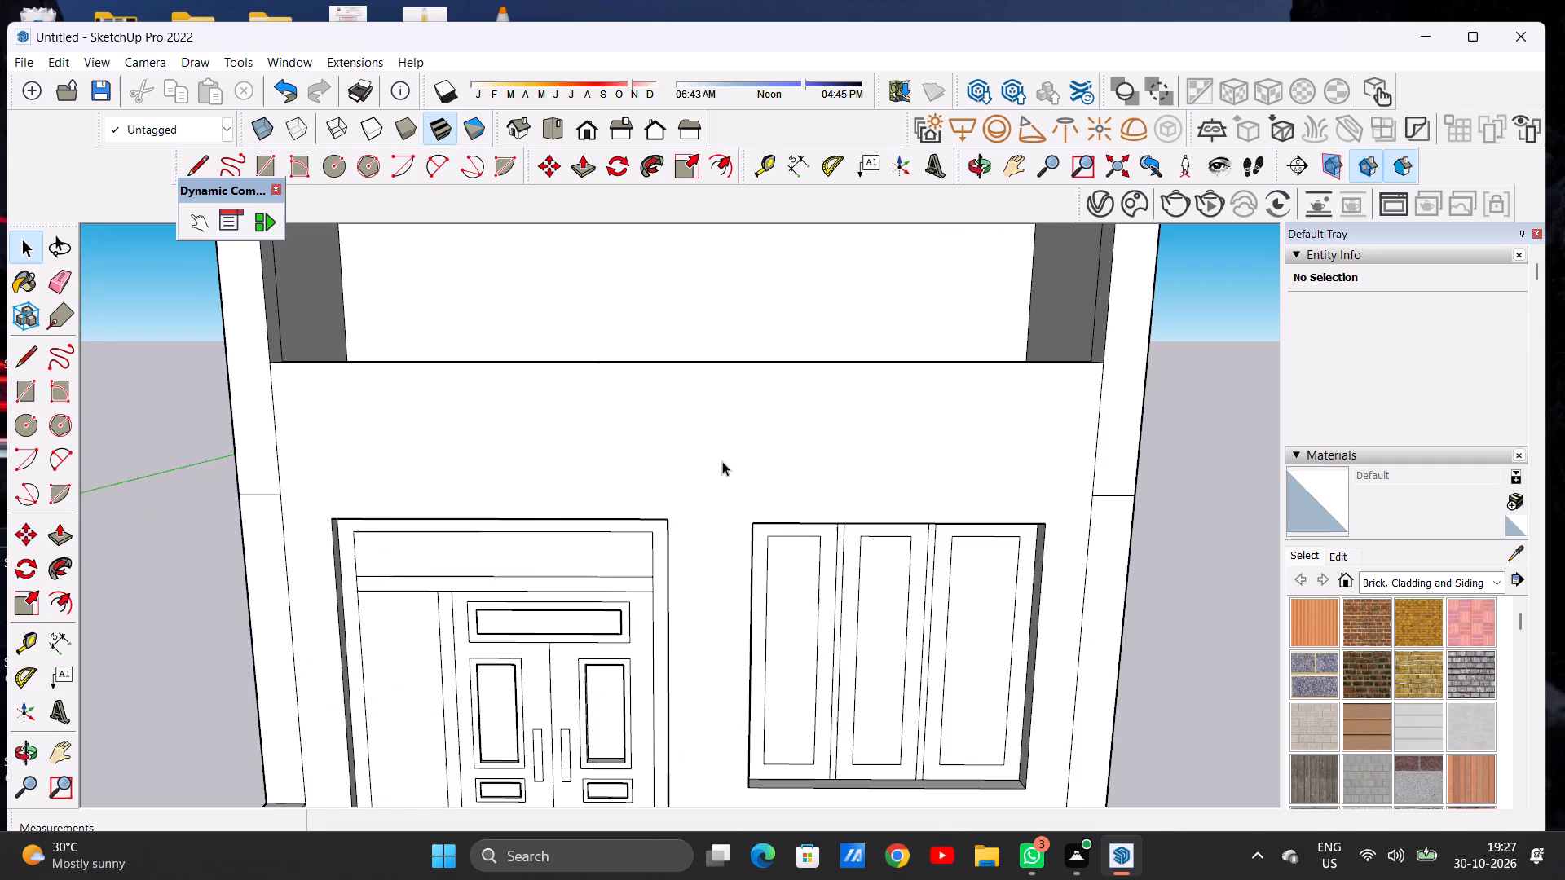
pyautogui.moveTo(721, 468); pyautogui.dragTo(721, 431, button='middle')
pyautogui.scroll(-12, 710, 456)
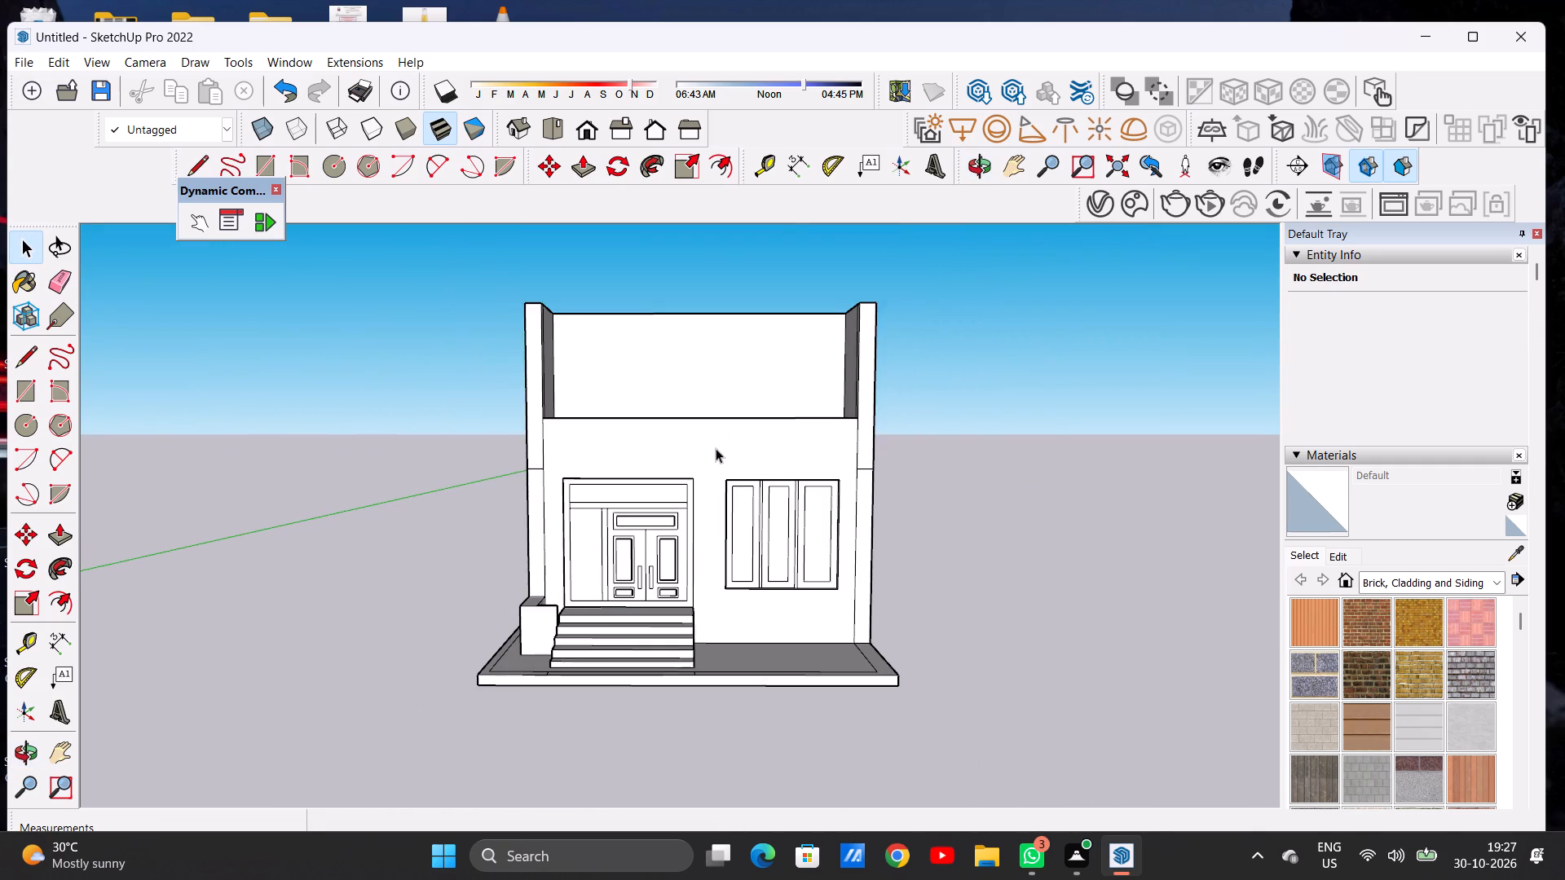
pyautogui.scroll(1, 721, 442)
pyautogui.scroll(-1, 721, 442)
pyautogui.scroll(4, 721, 442)
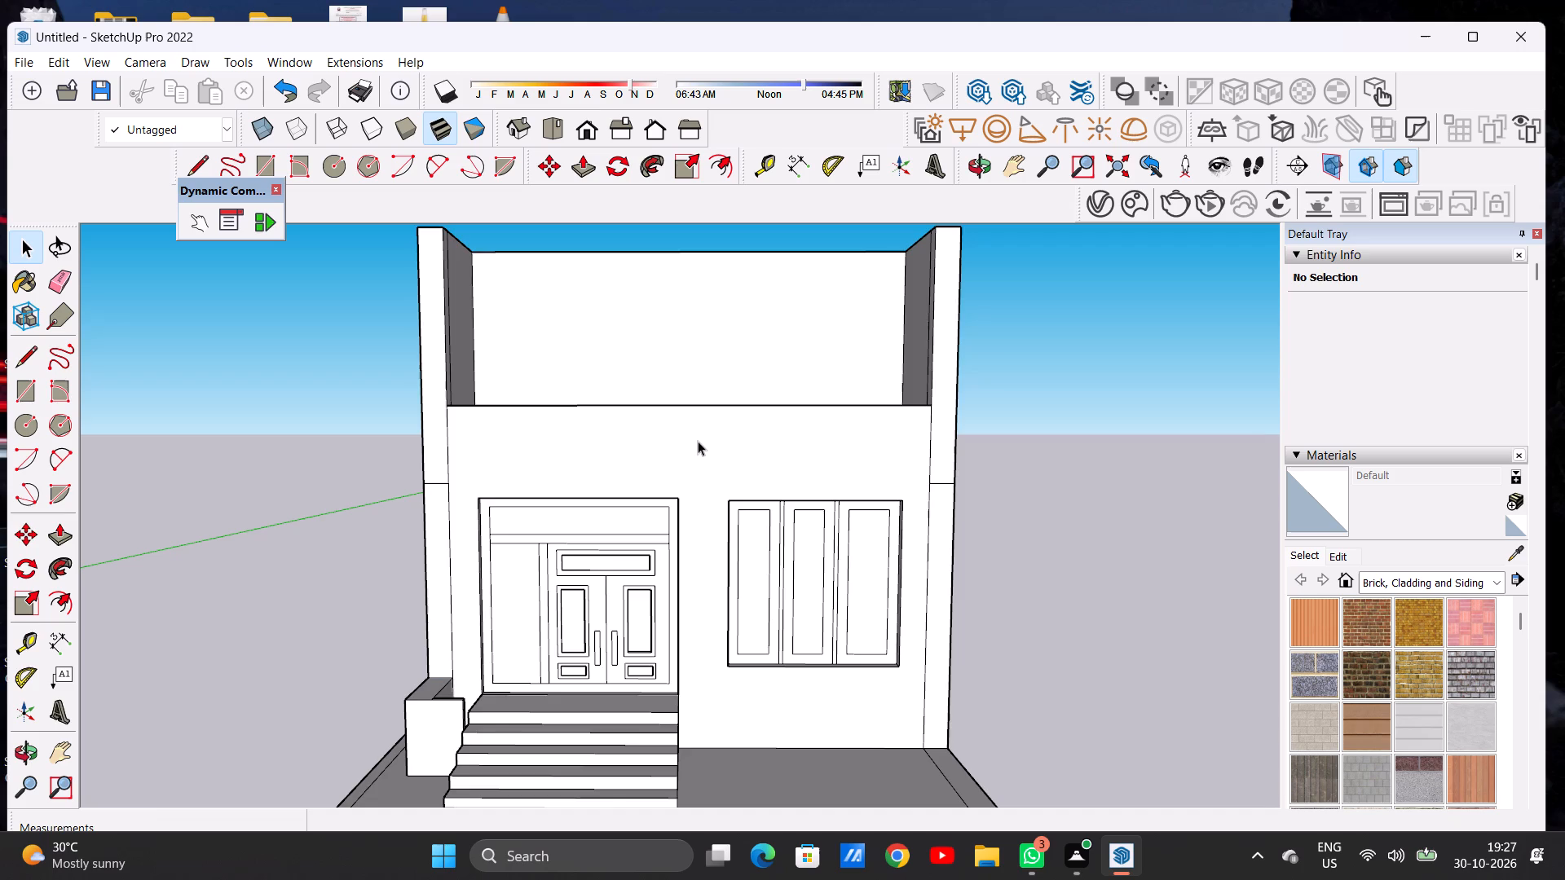
pyautogui.scroll(-4, 698, 441)
pyautogui.moveTo(705, 434); pyautogui.dragTo(694, 605, button='middle')
pyautogui.scroll(-1, 702, 481)
pyautogui.scroll(1, 702, 481)
pyautogui.scroll(-1, 702, 481)
pyautogui.scroll(2, 702, 481)
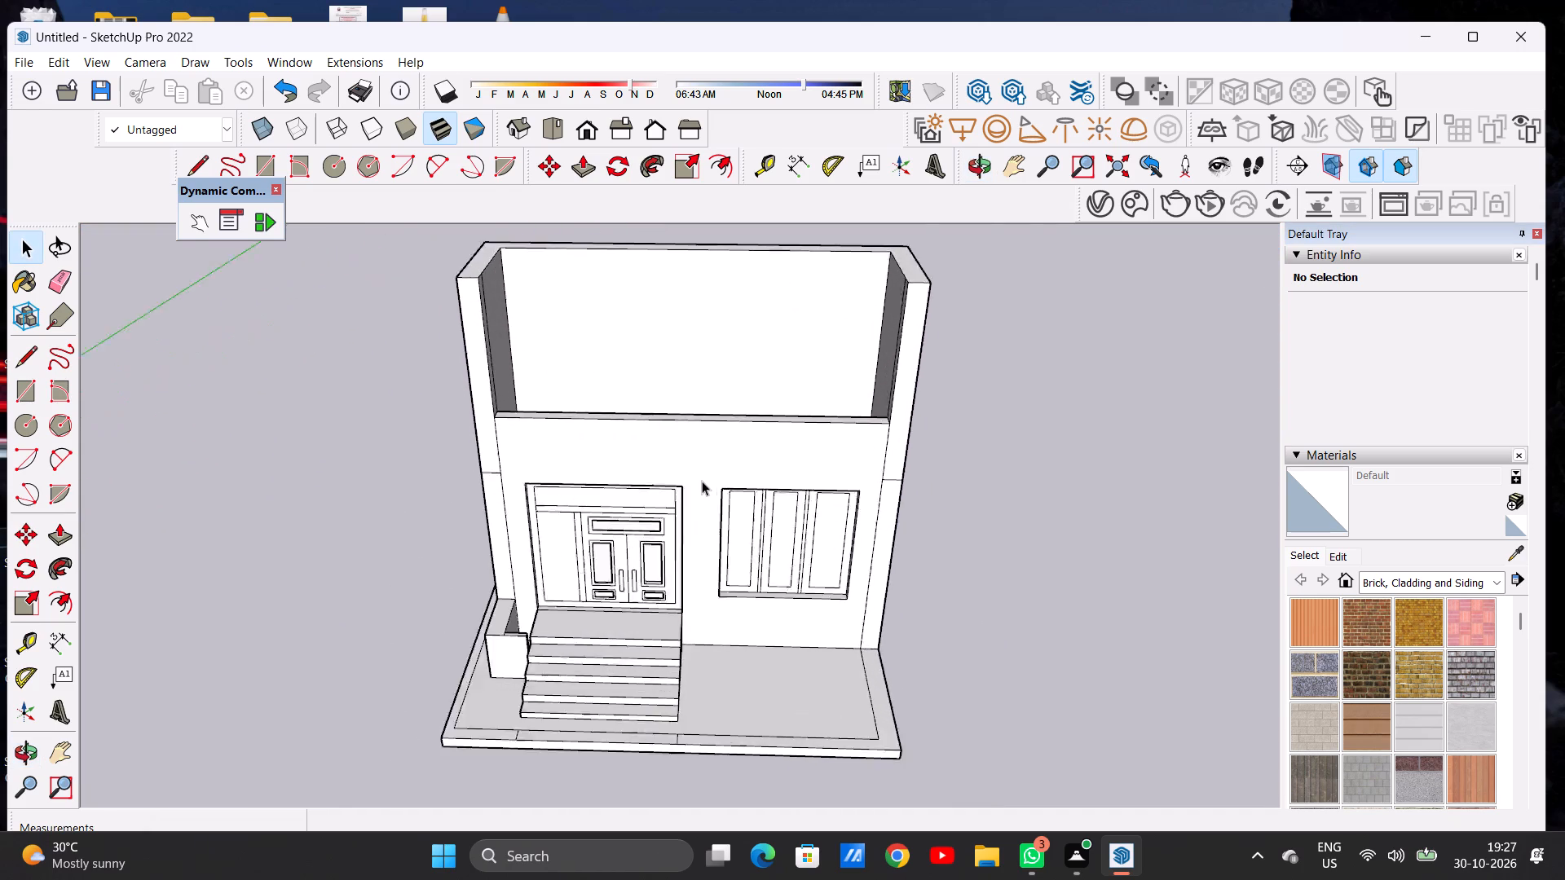
pyautogui.scroll(4, 702, 481)
pyautogui.scroll(-4, 697, 506)
pyautogui.moveTo(702, 539); pyautogui.dragTo(703, 445, button='middle')
pyautogui.scroll(7, 703, 455)
pyautogui.scroll(-11, 703, 462)
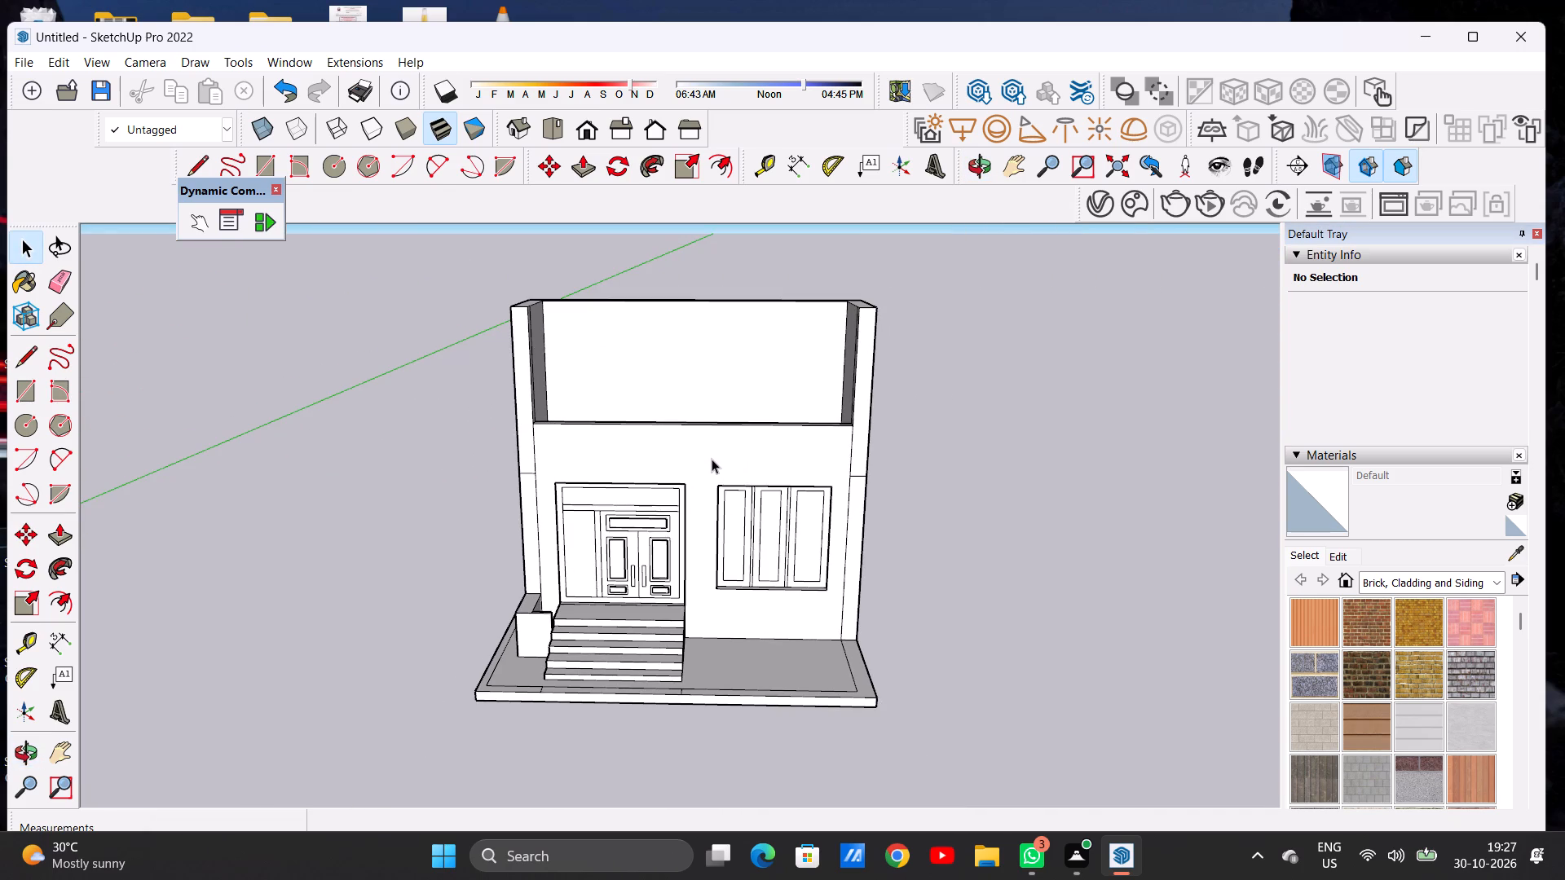
pyautogui.scroll(-6, 730, 411)
pyautogui.moveTo(732, 404); pyautogui.dragTo(675, 460, button='middle')
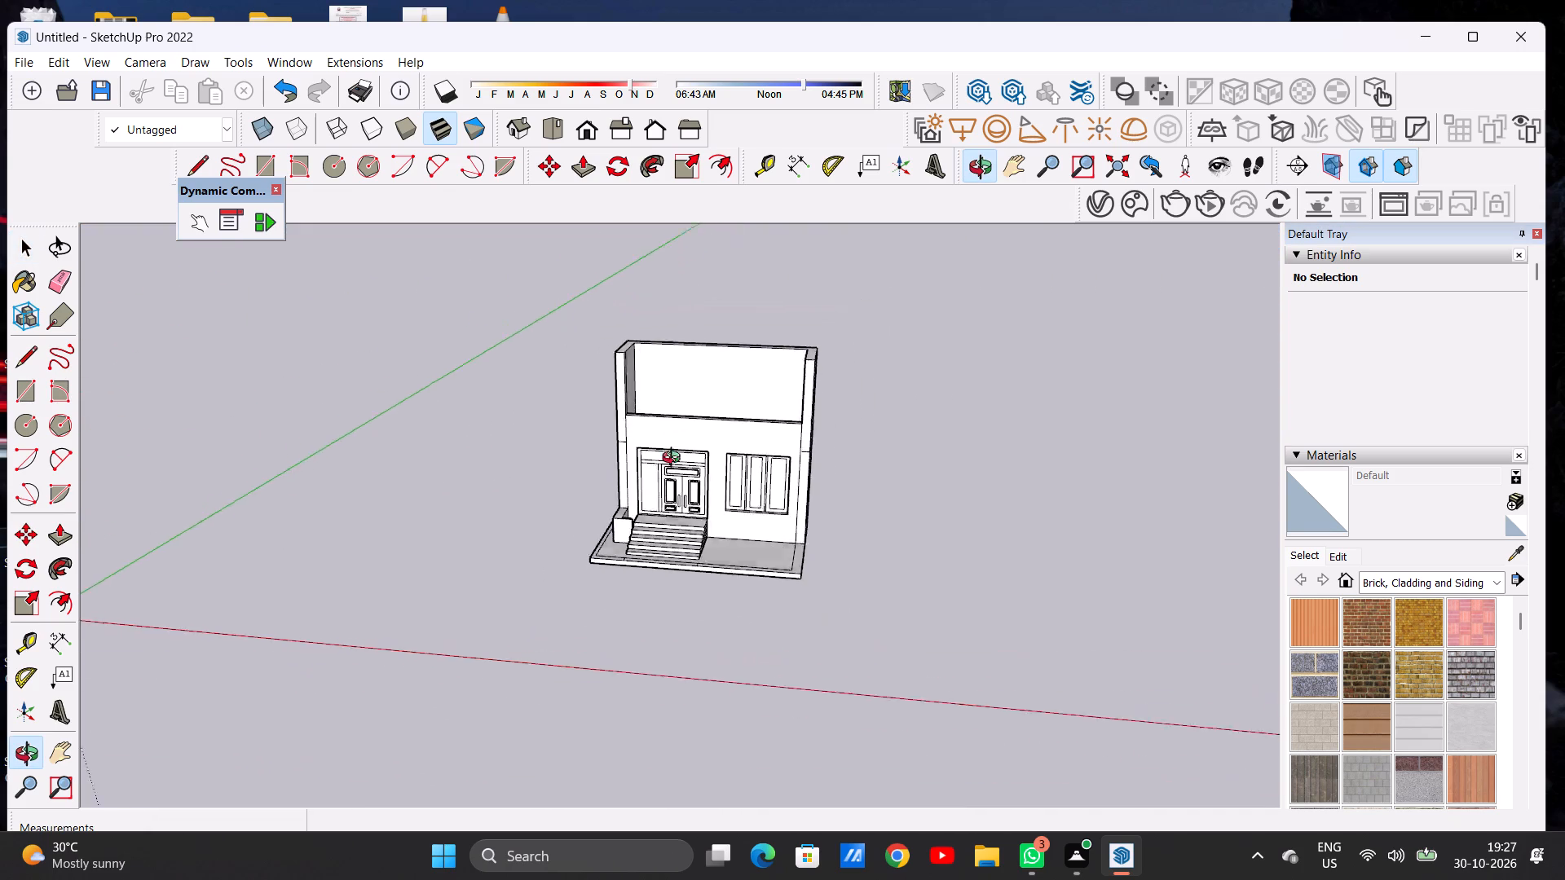
pyautogui.moveTo(675, 460); pyautogui.dragTo(653, 601, button='middle')
pyautogui.scroll(11, 686, 444)
pyautogui.moveTo(742, 419); pyautogui.dragTo(682, 432, button='middle')
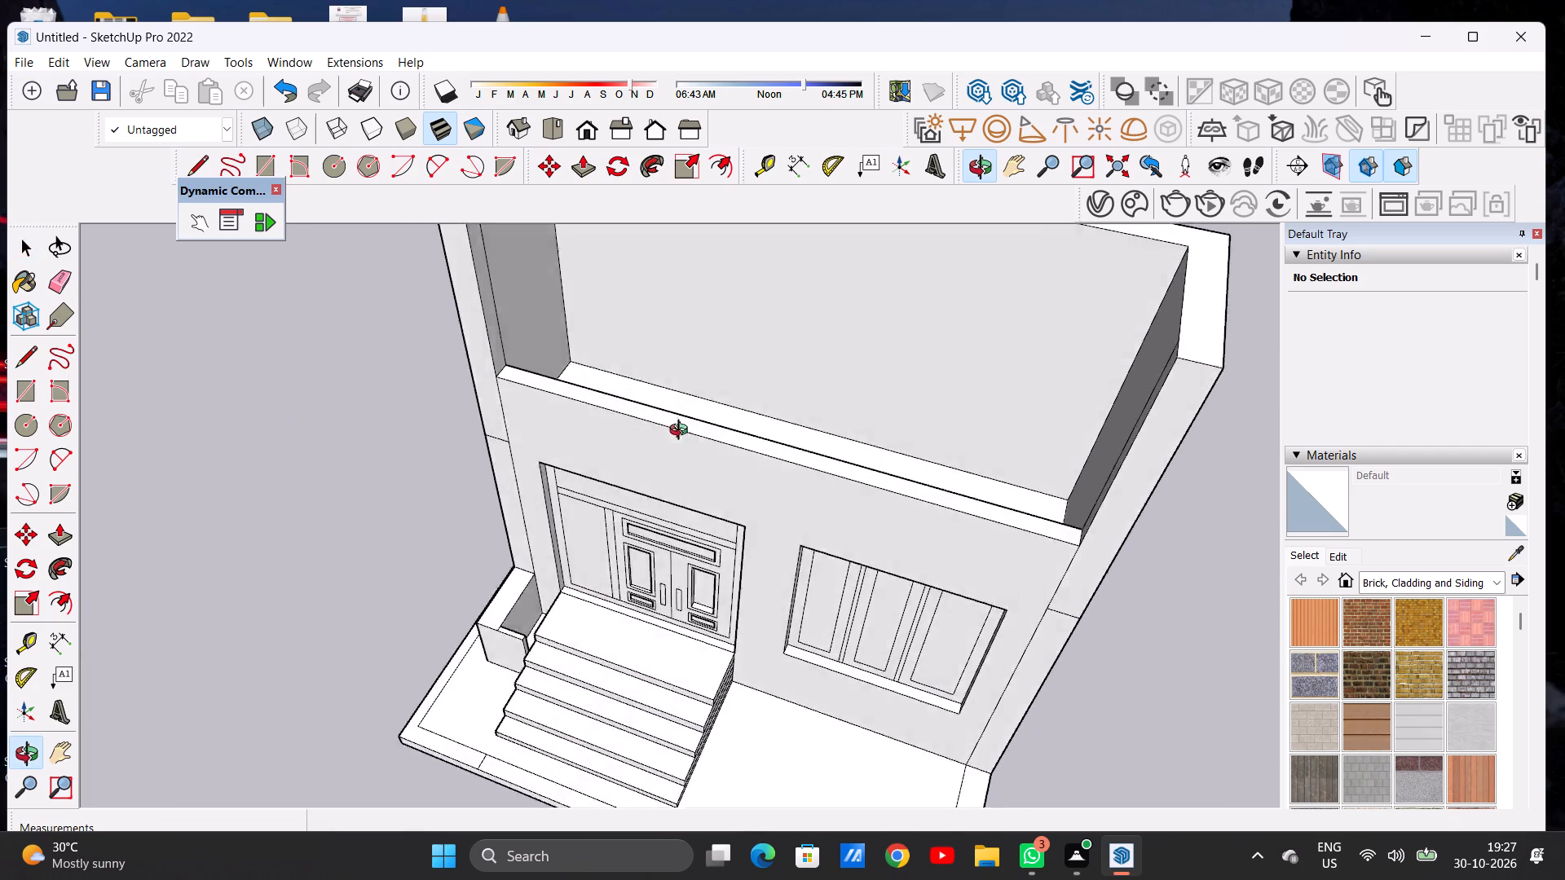
pyautogui.moveTo(682, 432); pyautogui.dragTo(884, 286, button='middle')
pyautogui.scroll(-7, 634, 456)
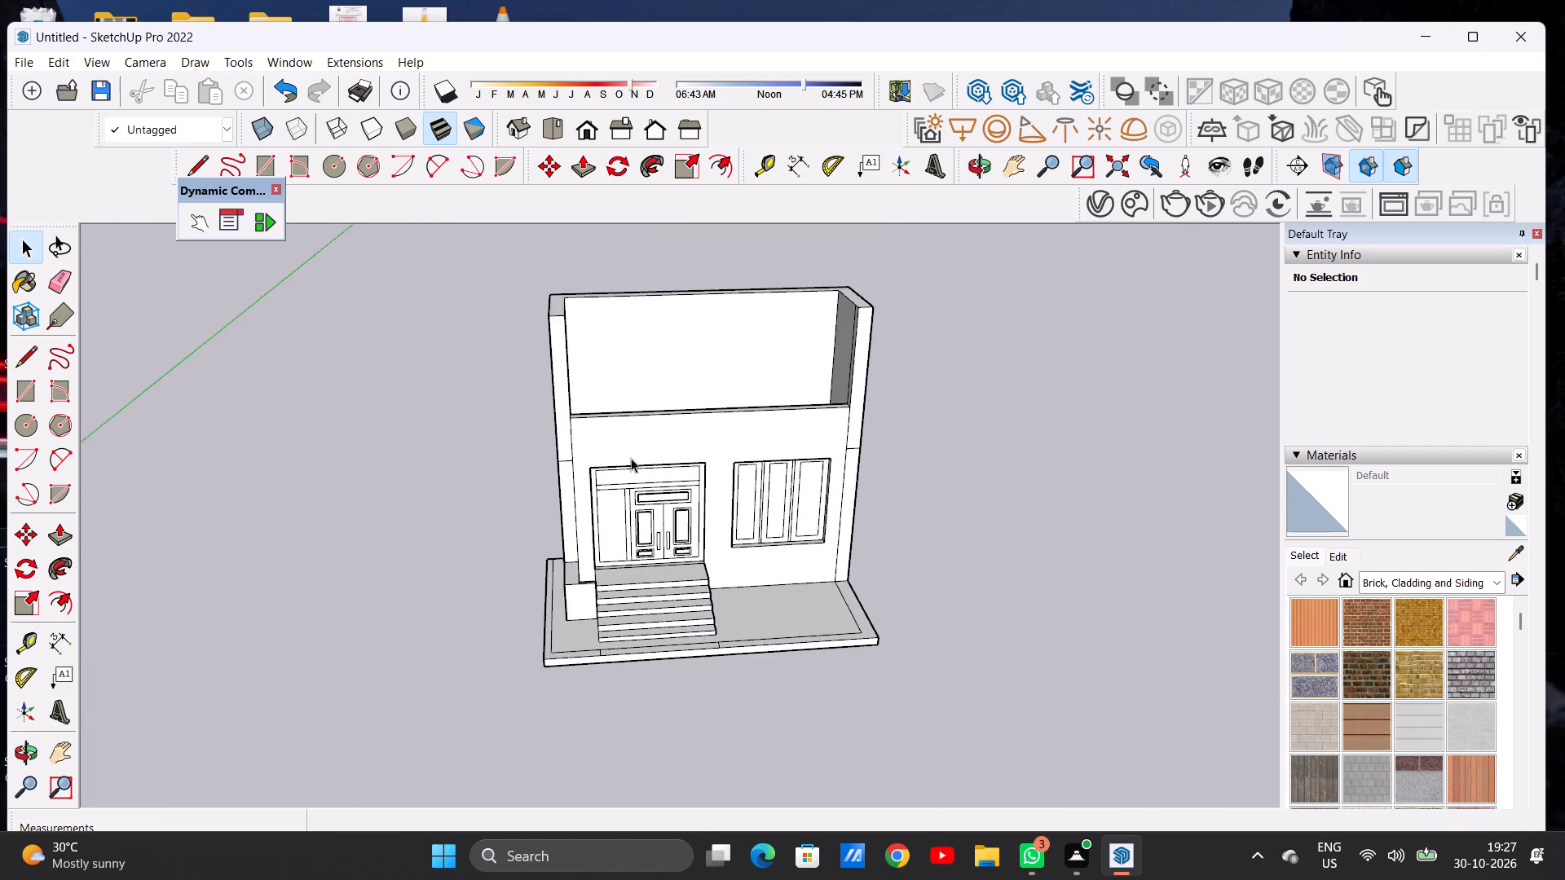
pyautogui.scroll(-4, 631, 458)
pyautogui.moveTo(708, 492); pyautogui.dragTo(620, 407, button='middle')
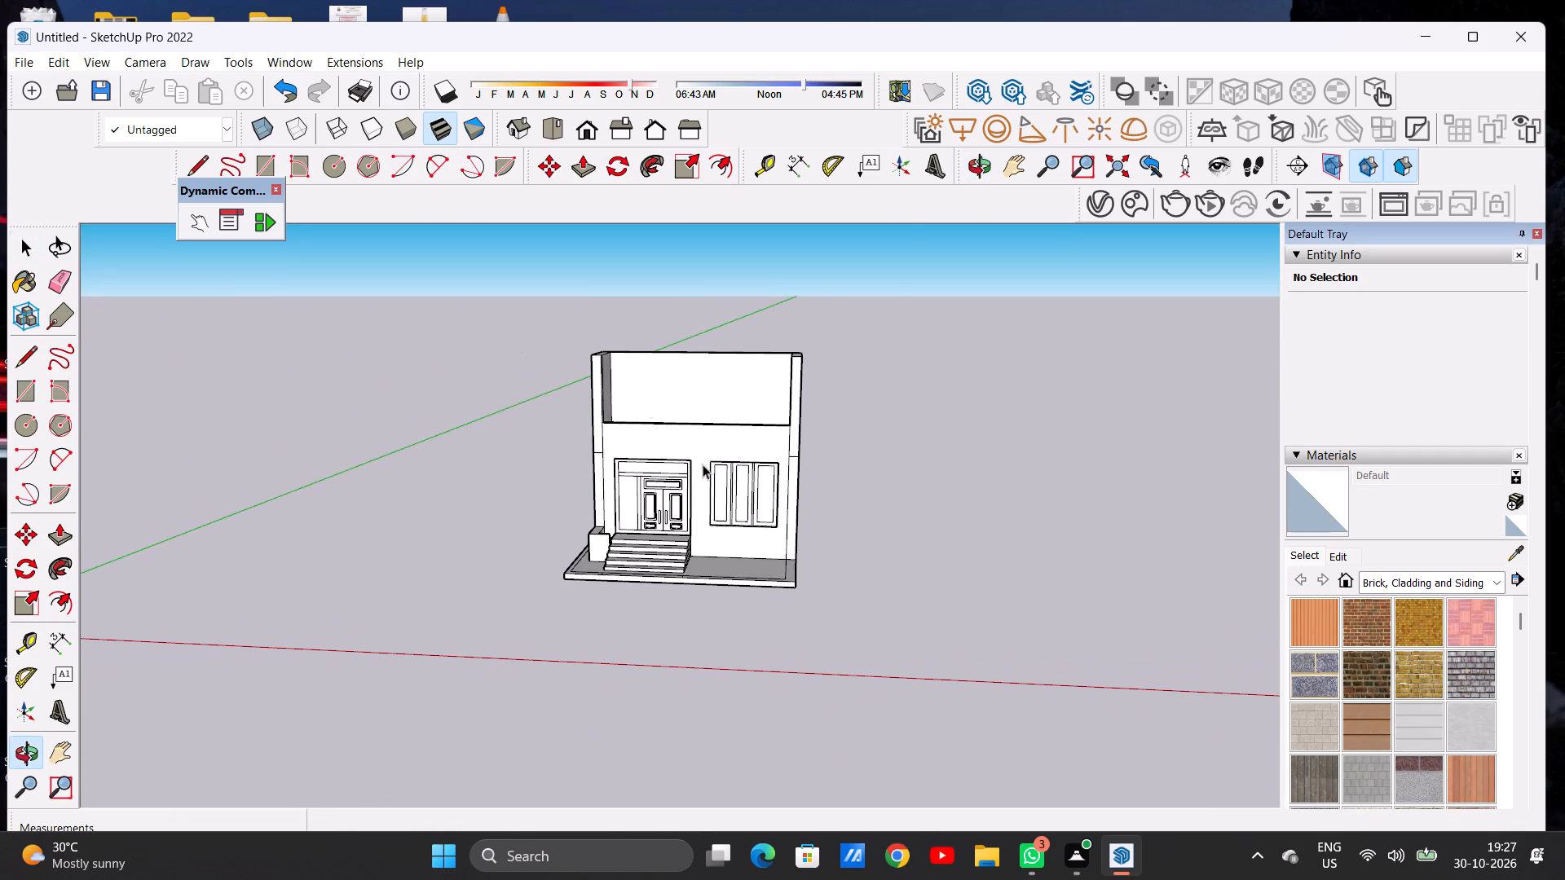
pyautogui.scroll(10, 704, 471)
pyautogui.moveTo(694, 490); pyautogui.dragTo(703, 464, button='middle')
pyautogui.scroll(-6, 659, 491)
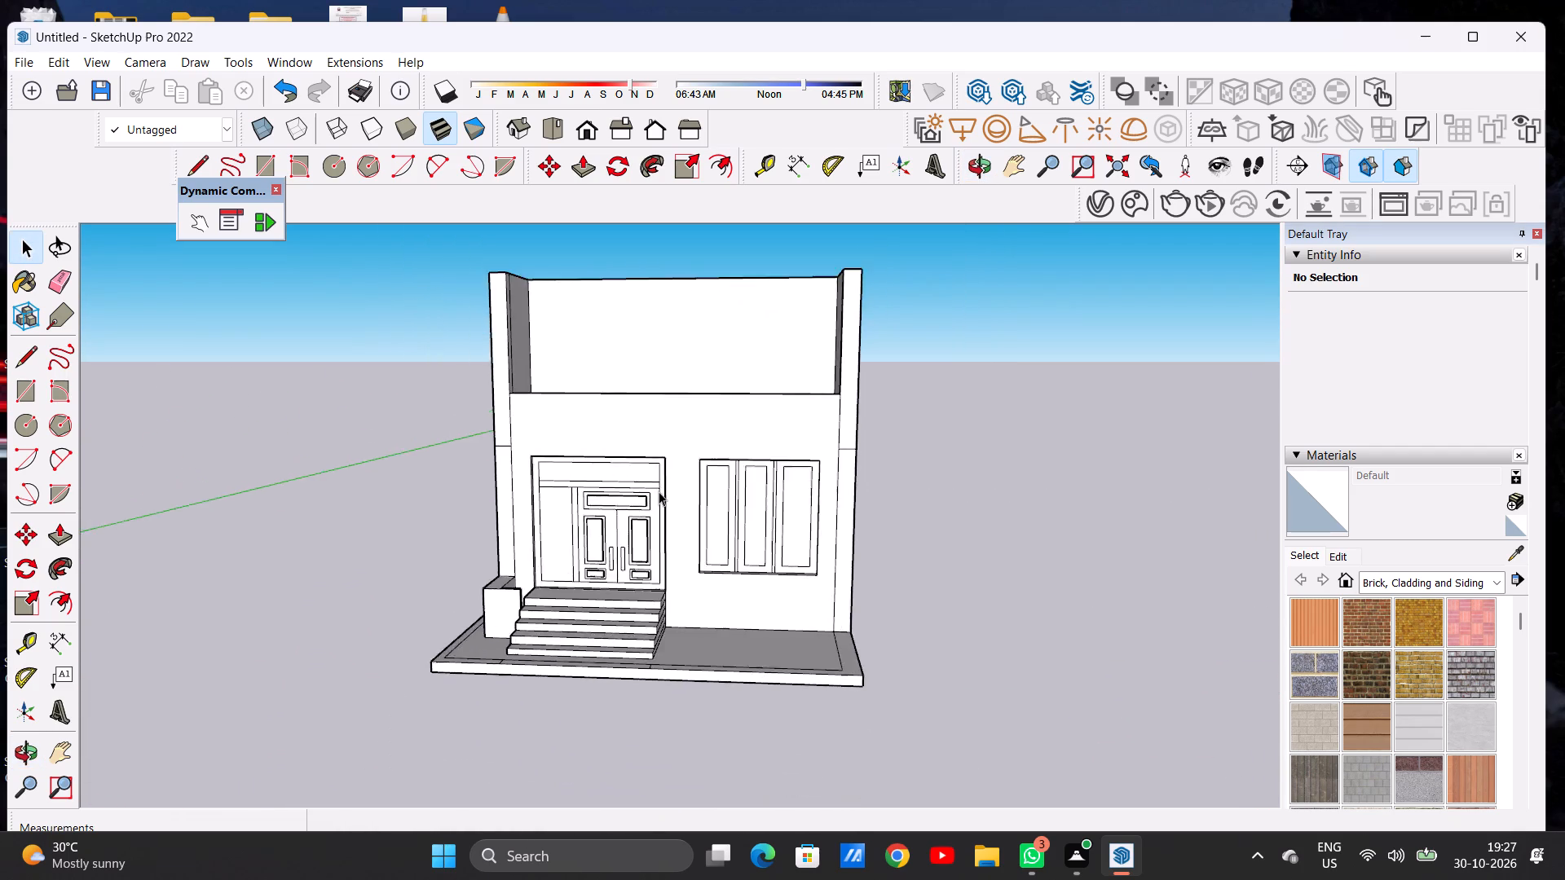
# Draw a vertical line about 9' 4" long from the door opening's upper corner nearest the window up to the parapet's top edge.
pyautogui.scroll(-3, 659, 491)
pyautogui.scroll(9, 670, 465)
pyautogui.moveTo(686, 451); pyautogui.dragTo(691, 438, button='middle')
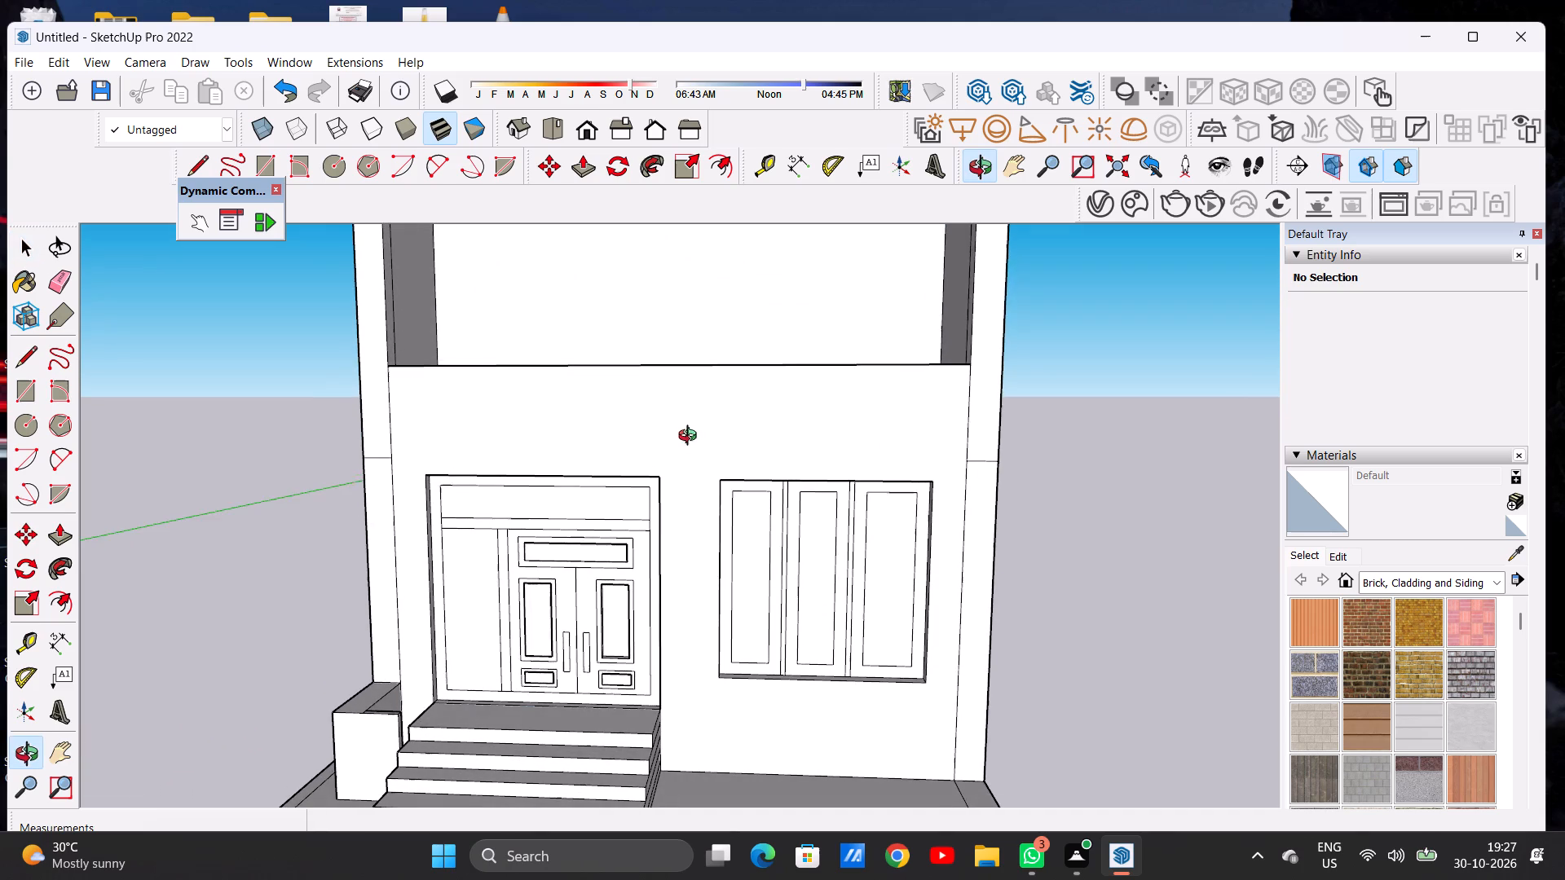
pyautogui.moveTo(691, 438); pyautogui.dragTo(695, 432, button='middle')
pyautogui.scroll(3, 694, 425)
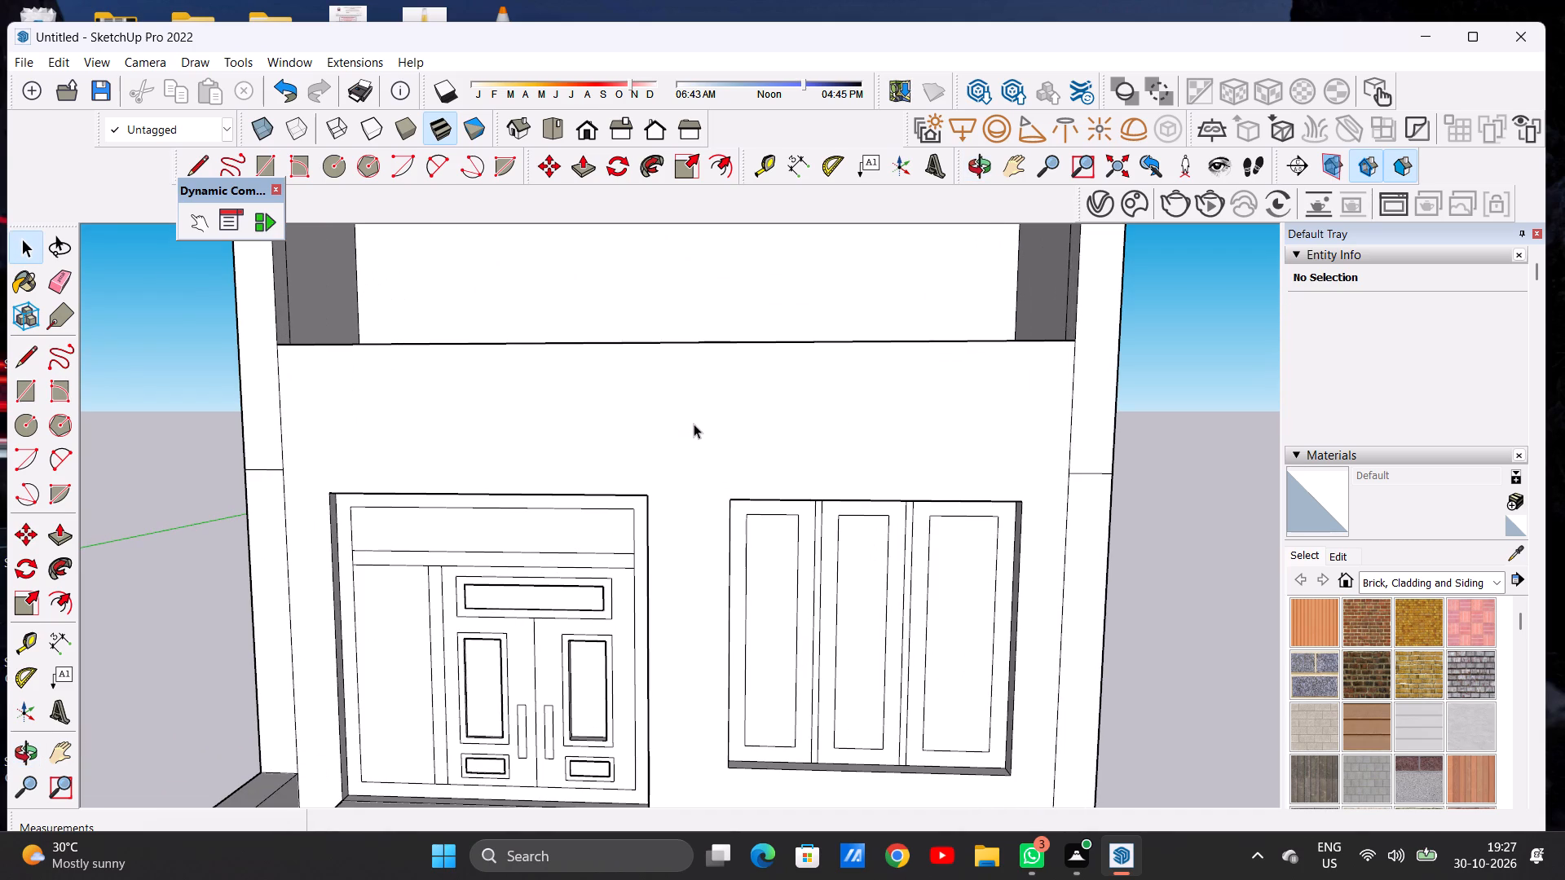
pyautogui.press('l')
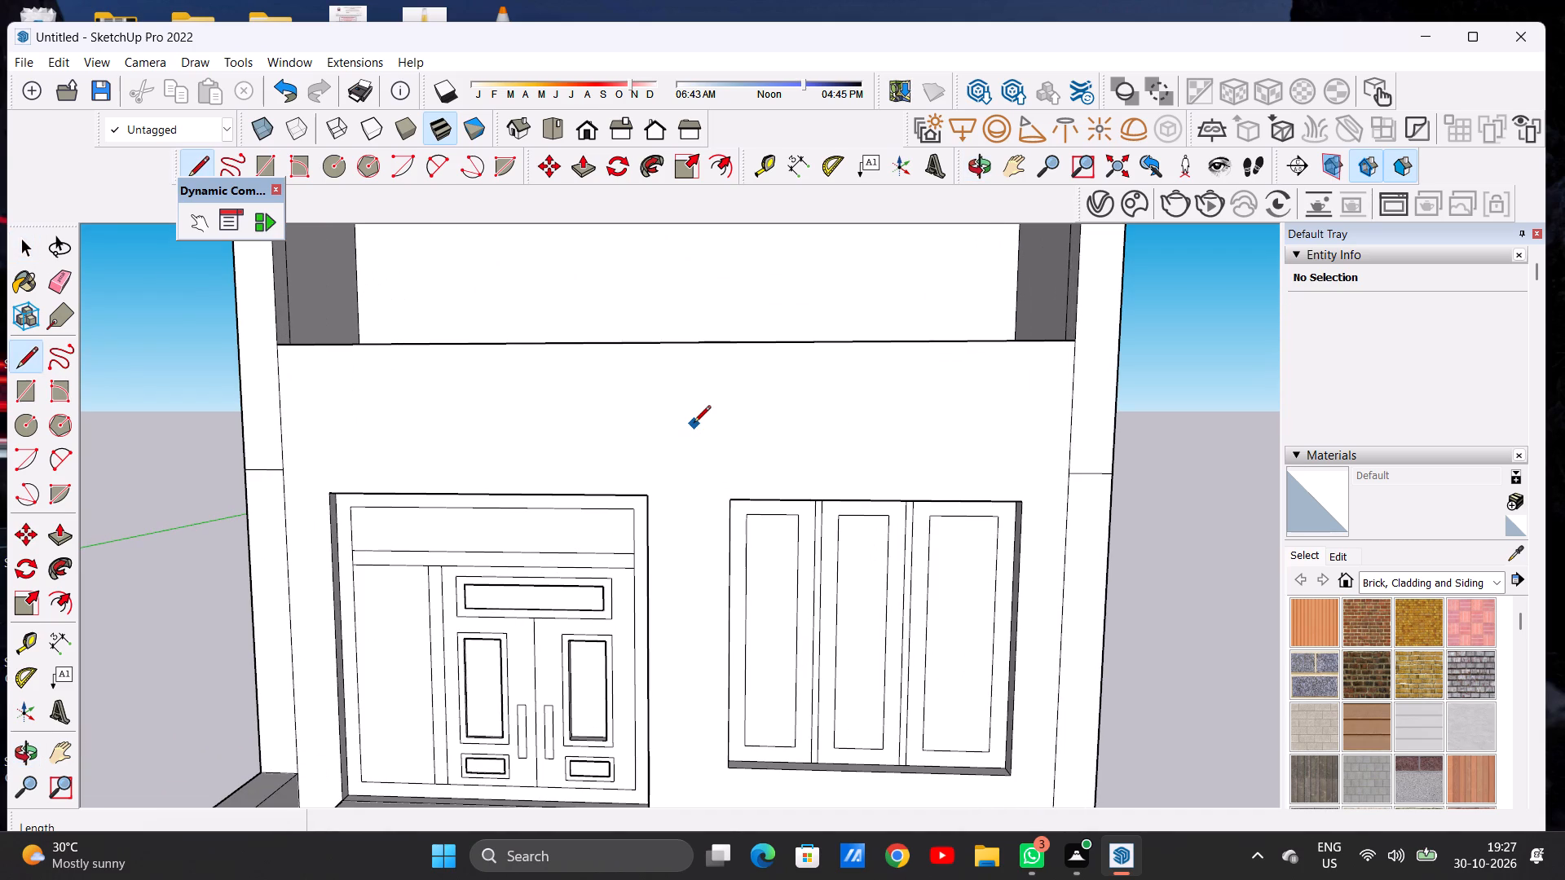
pyautogui.click(646, 491)
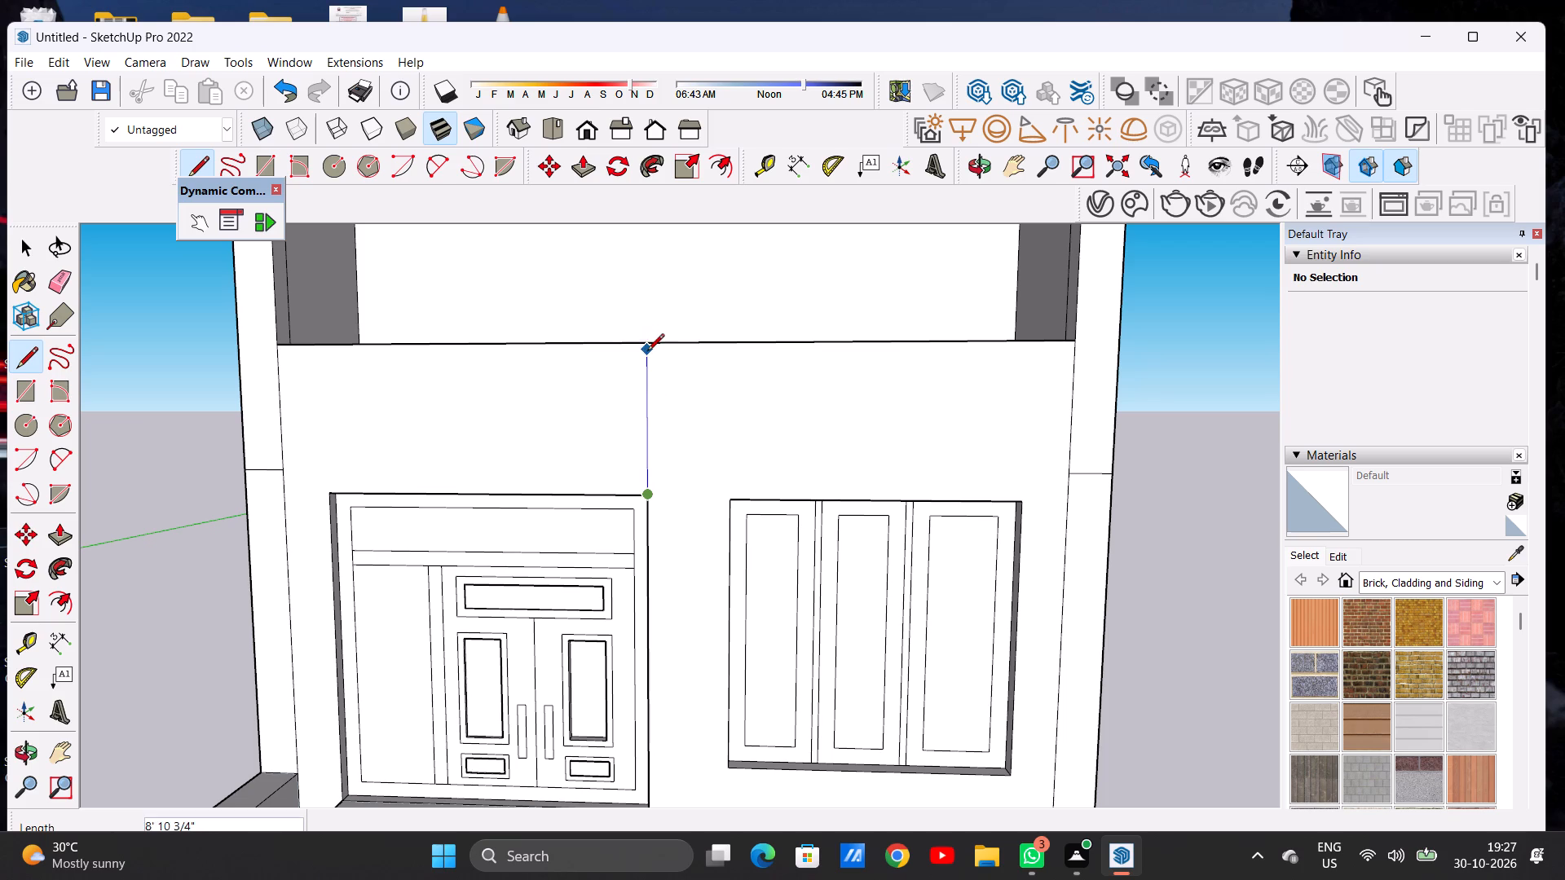
pyautogui.click(647, 345)
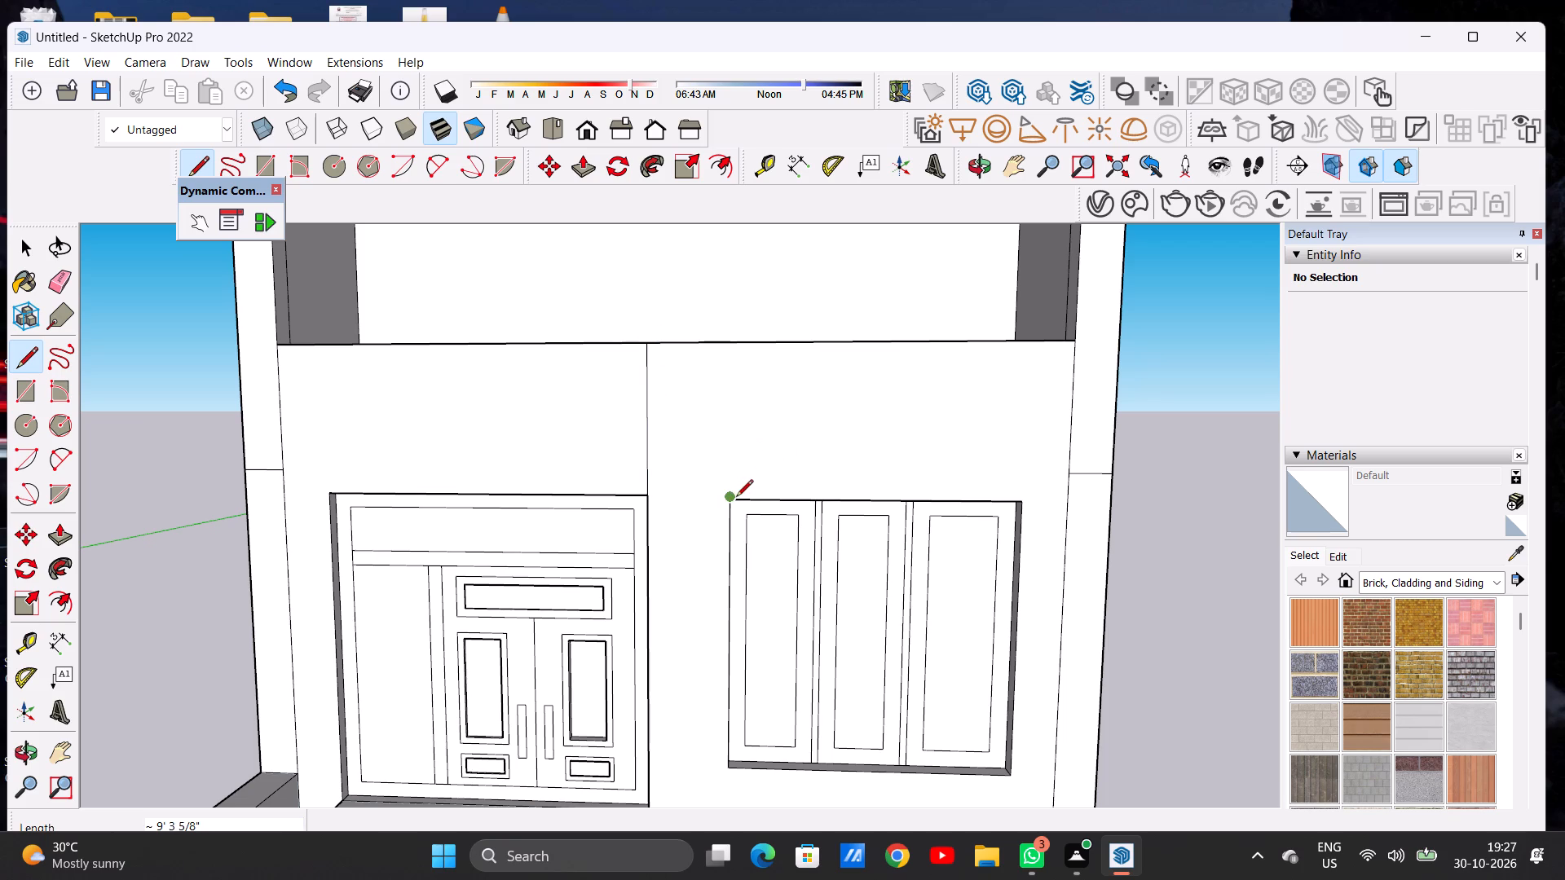
# Draw a vertical line about 9' 6" long from the window opening's upper corner nearest the door up to the parapet's top edge.
pyautogui.click(731, 498)
pyautogui.scroll(14, 733, 495)
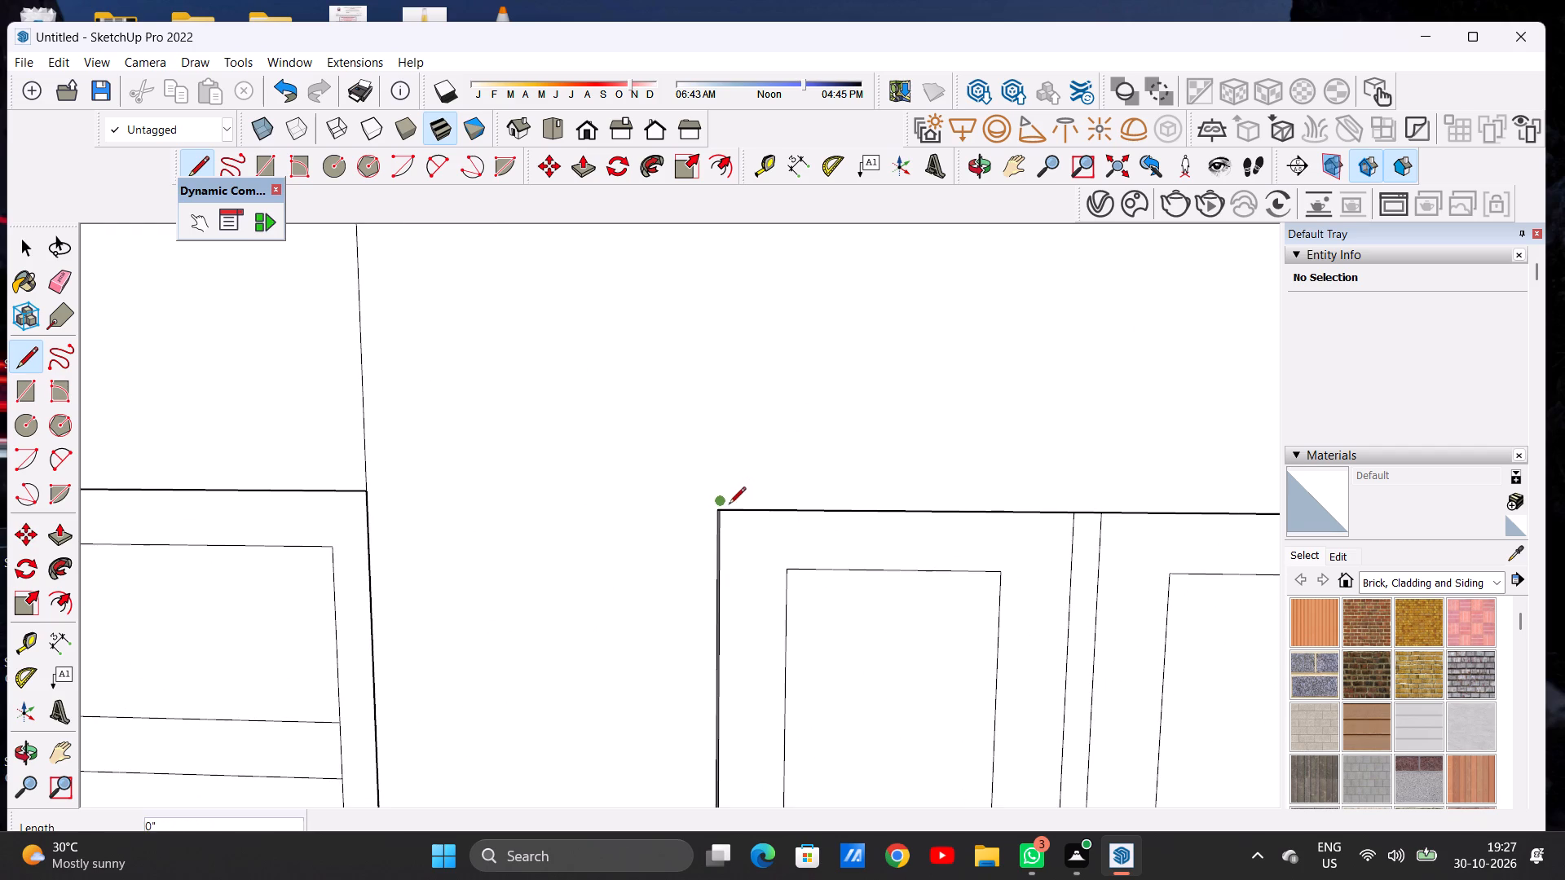
pyautogui.scroll(13, 729, 506)
pyautogui.press('space')
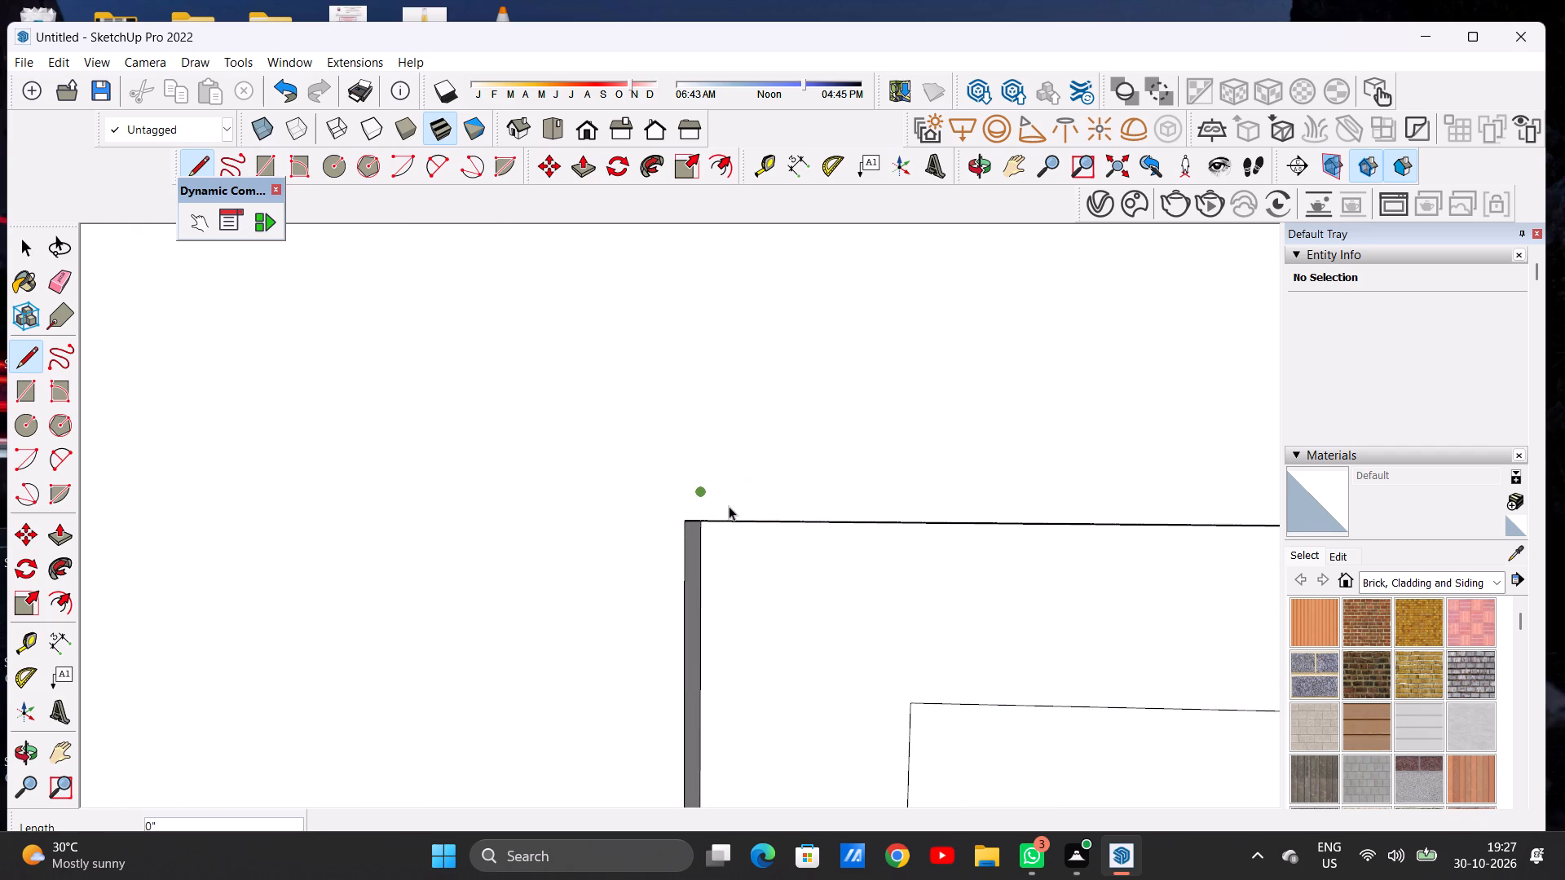
pyautogui.press('l')
pyautogui.click(692, 522)
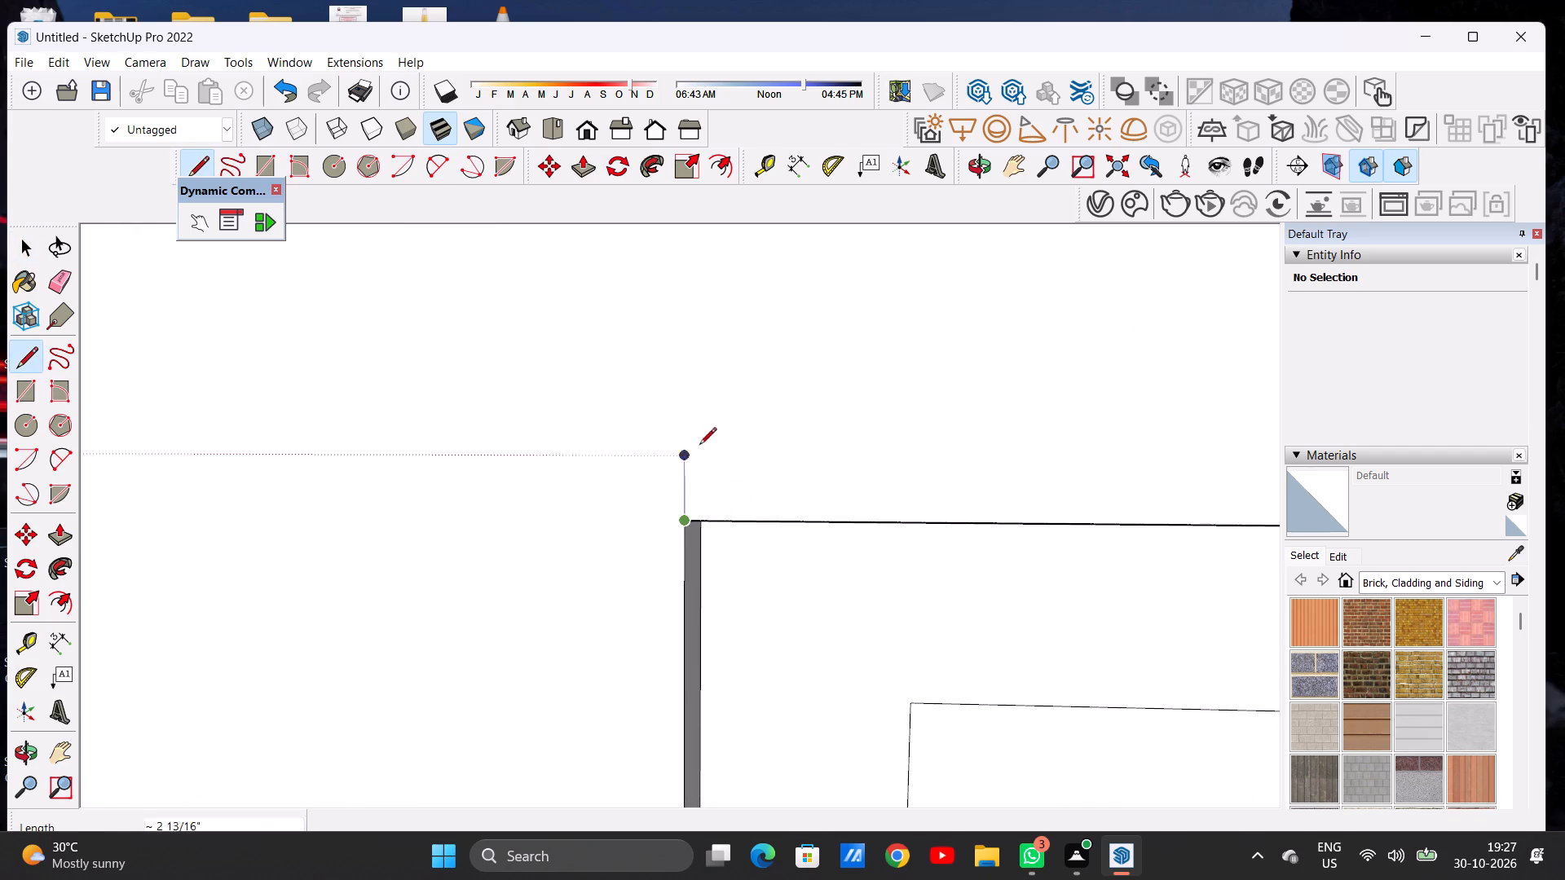
pyautogui.scroll(-18, 701, 446)
pyautogui.scroll(1, 708, 516)
pyautogui.scroll(-6, 708, 516)
pyautogui.scroll(1, 710, 509)
pyautogui.scroll(-4, 710, 509)
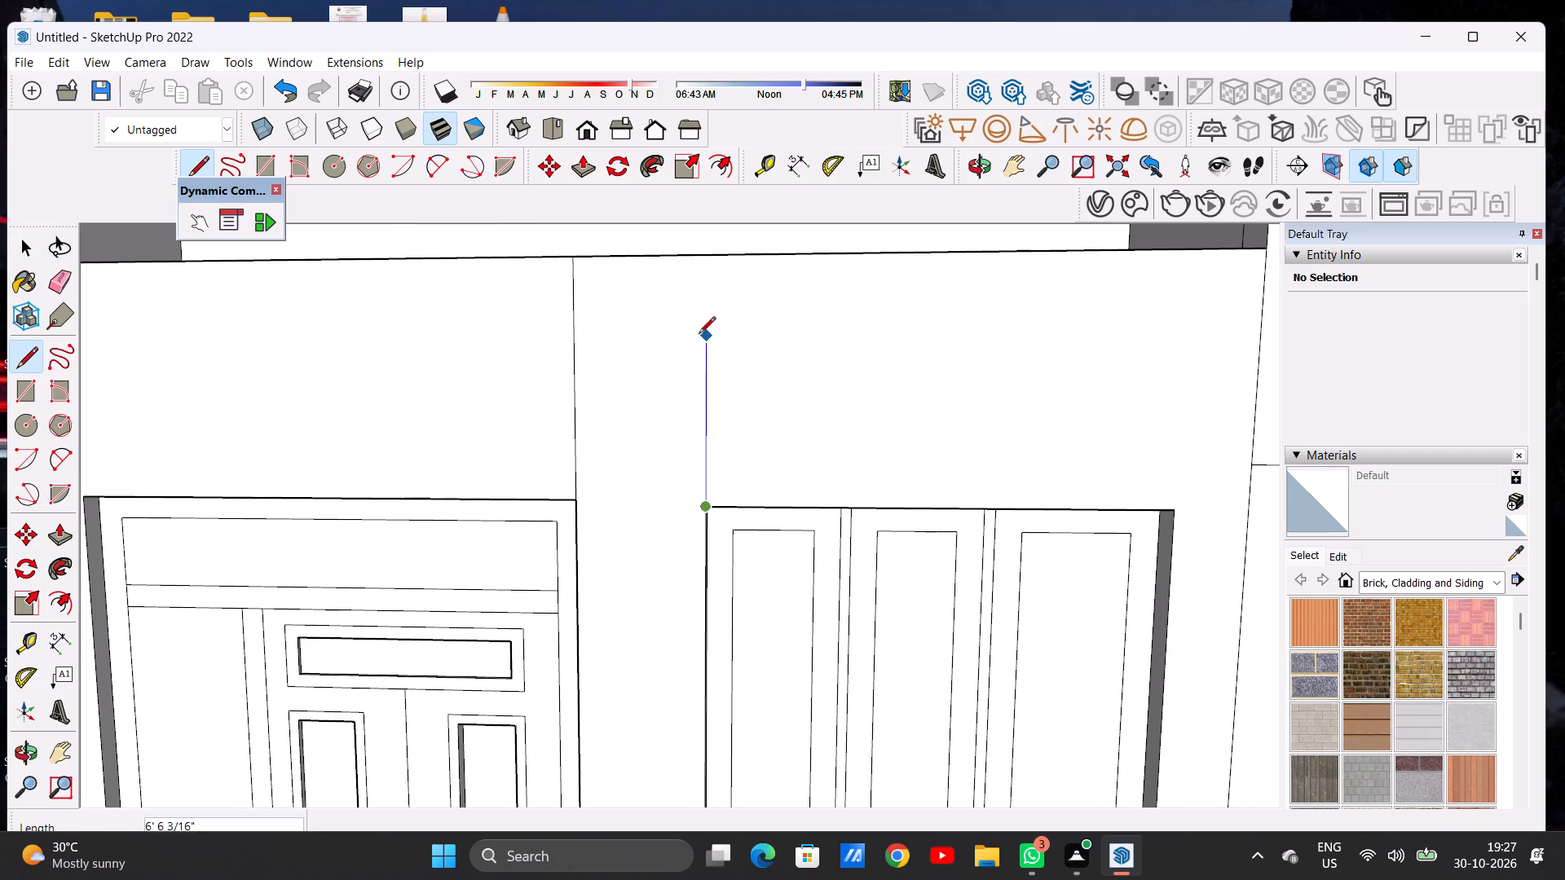
pyautogui.scroll(-8, 703, 395)
pyautogui.scroll(-1, 703, 315)
pyautogui.scroll(15, 703, 315)
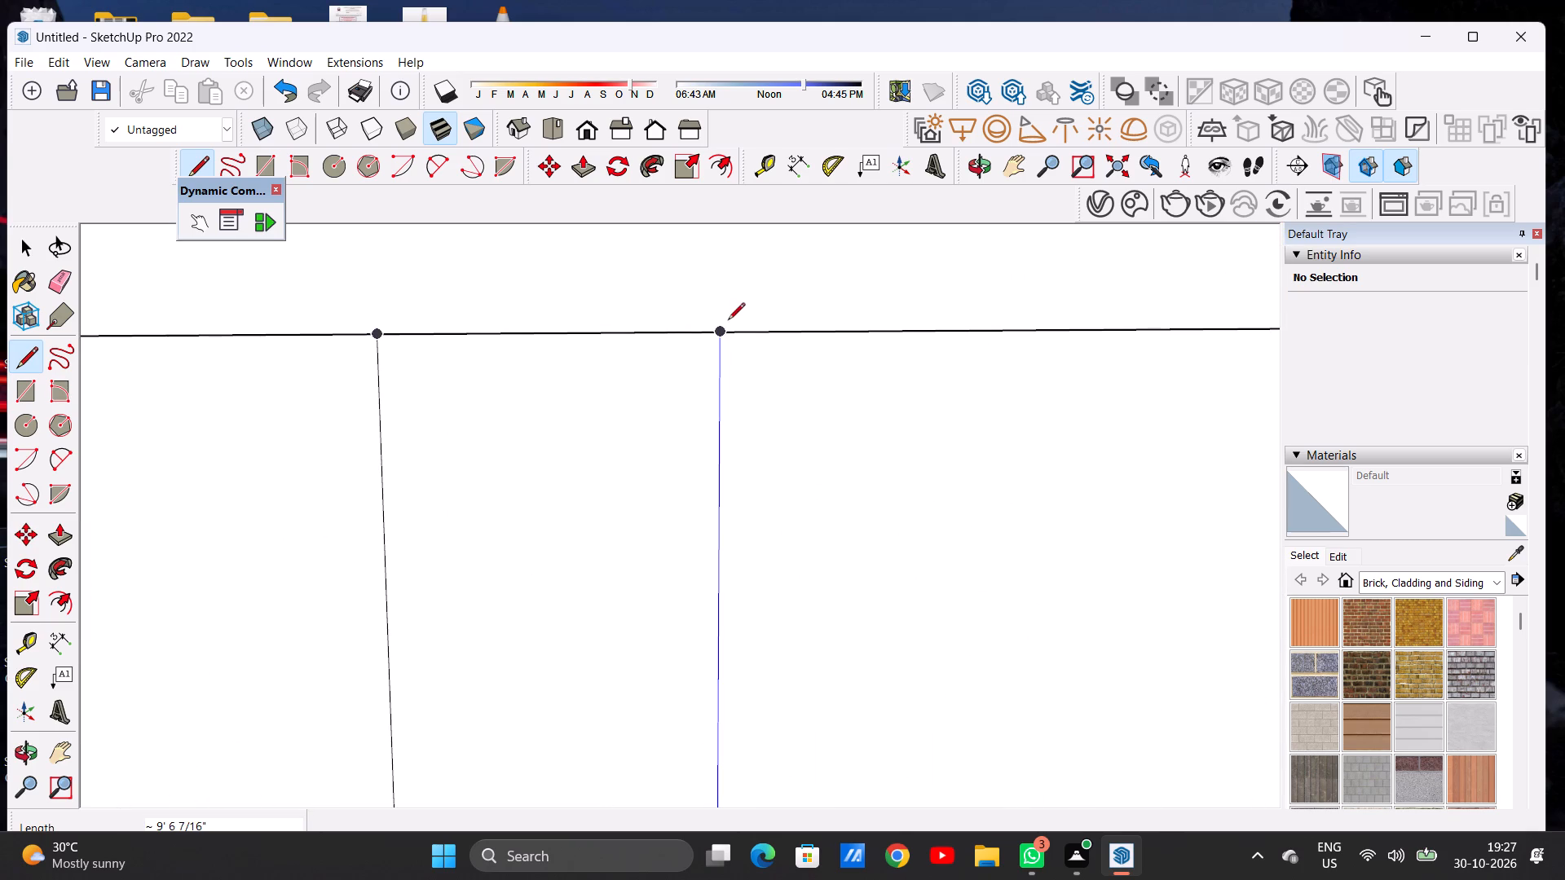
pyautogui.click(721, 332)
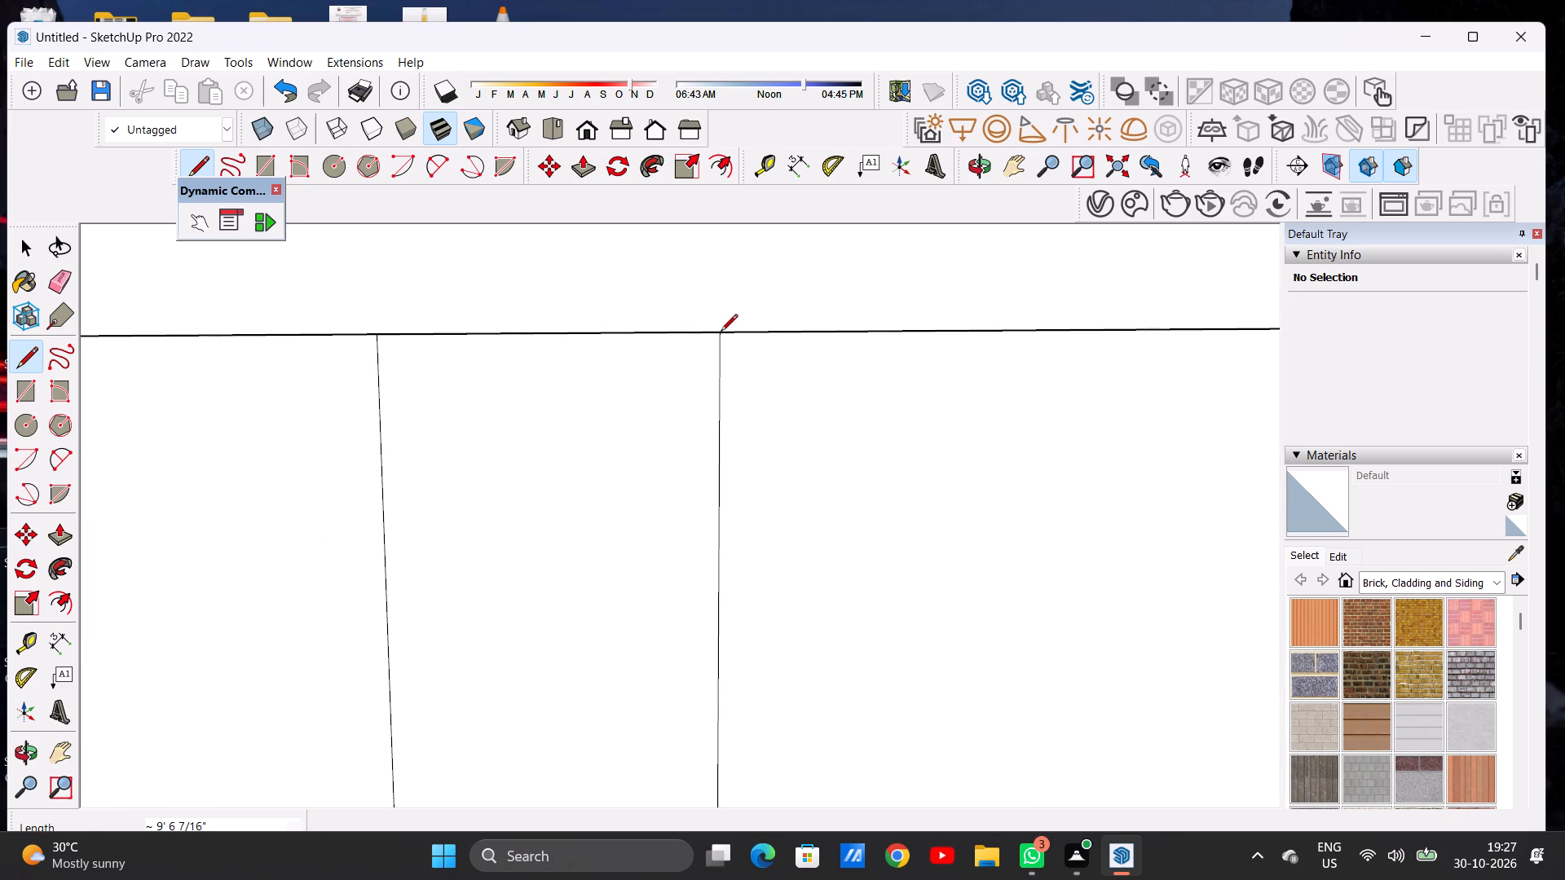
pyautogui.press('space')
# Examine the facade with the two vertical dividing lines above the door and window, from above and from the front.
pyautogui.scroll(-20, 752, 366)
pyautogui.scroll(-3, 752, 366)
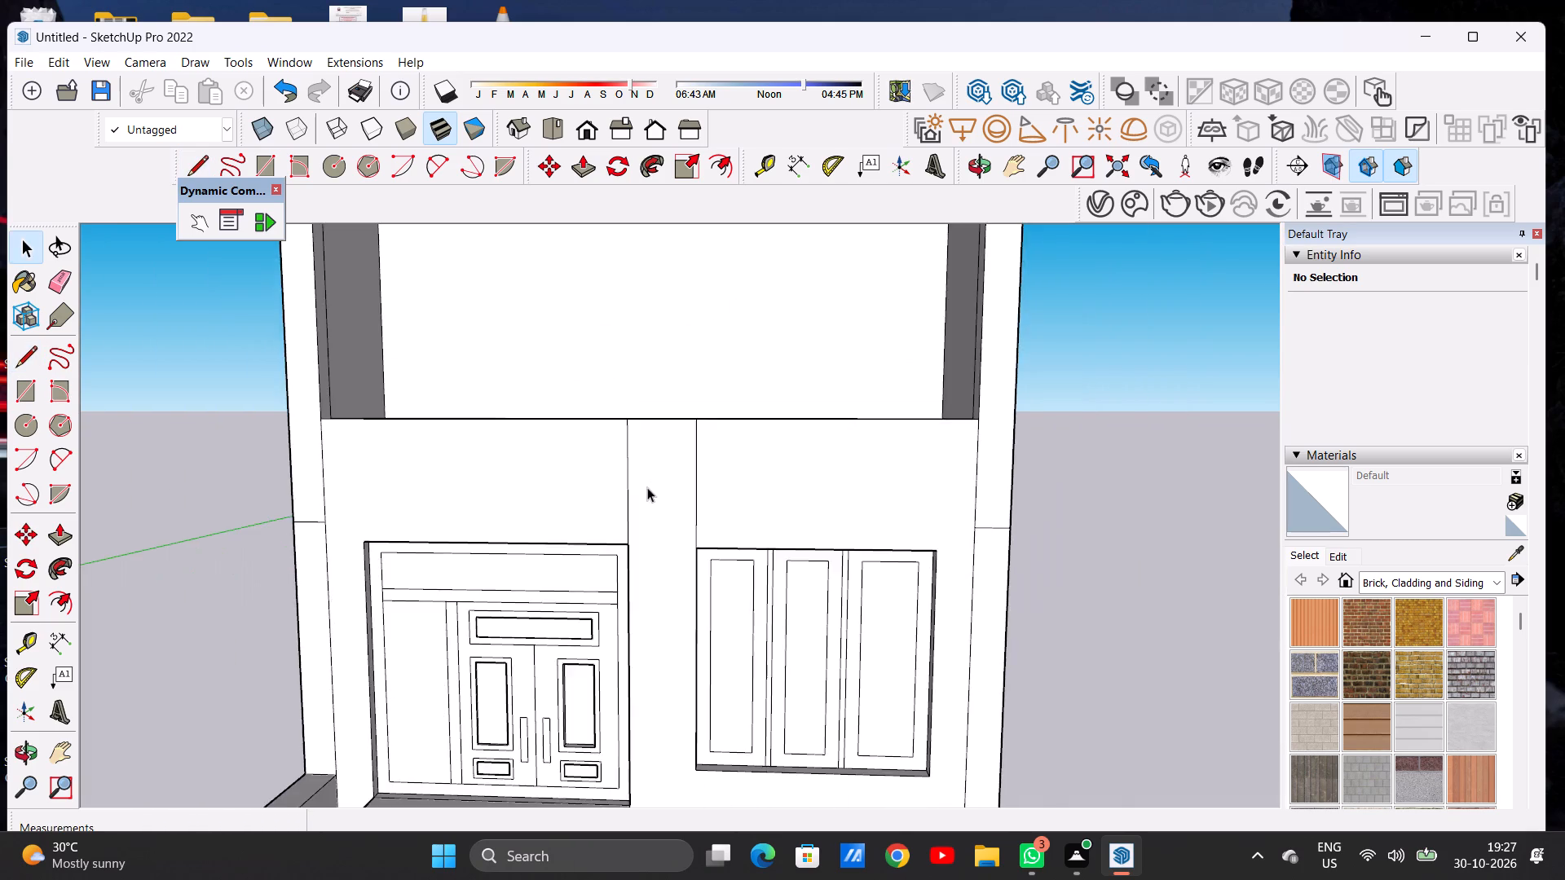
pyautogui.scroll(-3, 647, 487)
pyautogui.moveTo(648, 460); pyautogui.dragTo(643, 609, button='middle')
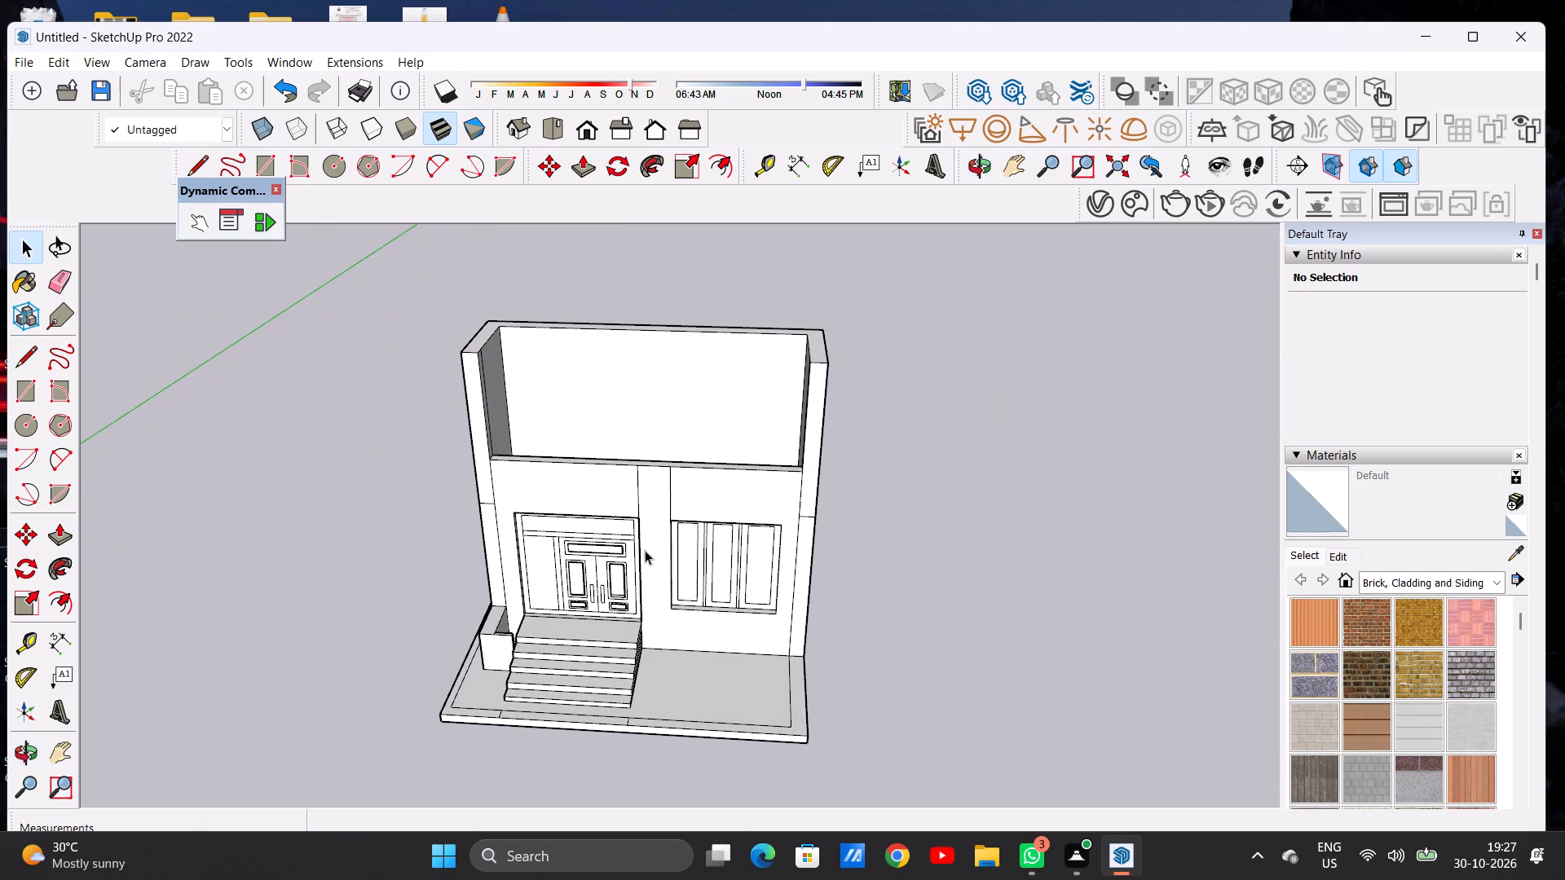
pyautogui.scroll(6, 653, 469)
pyautogui.moveTo(659, 498); pyautogui.dragTo(662, 416, button='middle')
pyautogui.scroll(1, 662, 416)
pyautogui.scroll(-4, 698, 493)
pyautogui.moveTo(703, 476); pyautogui.dragTo(707, 433, button='middle')
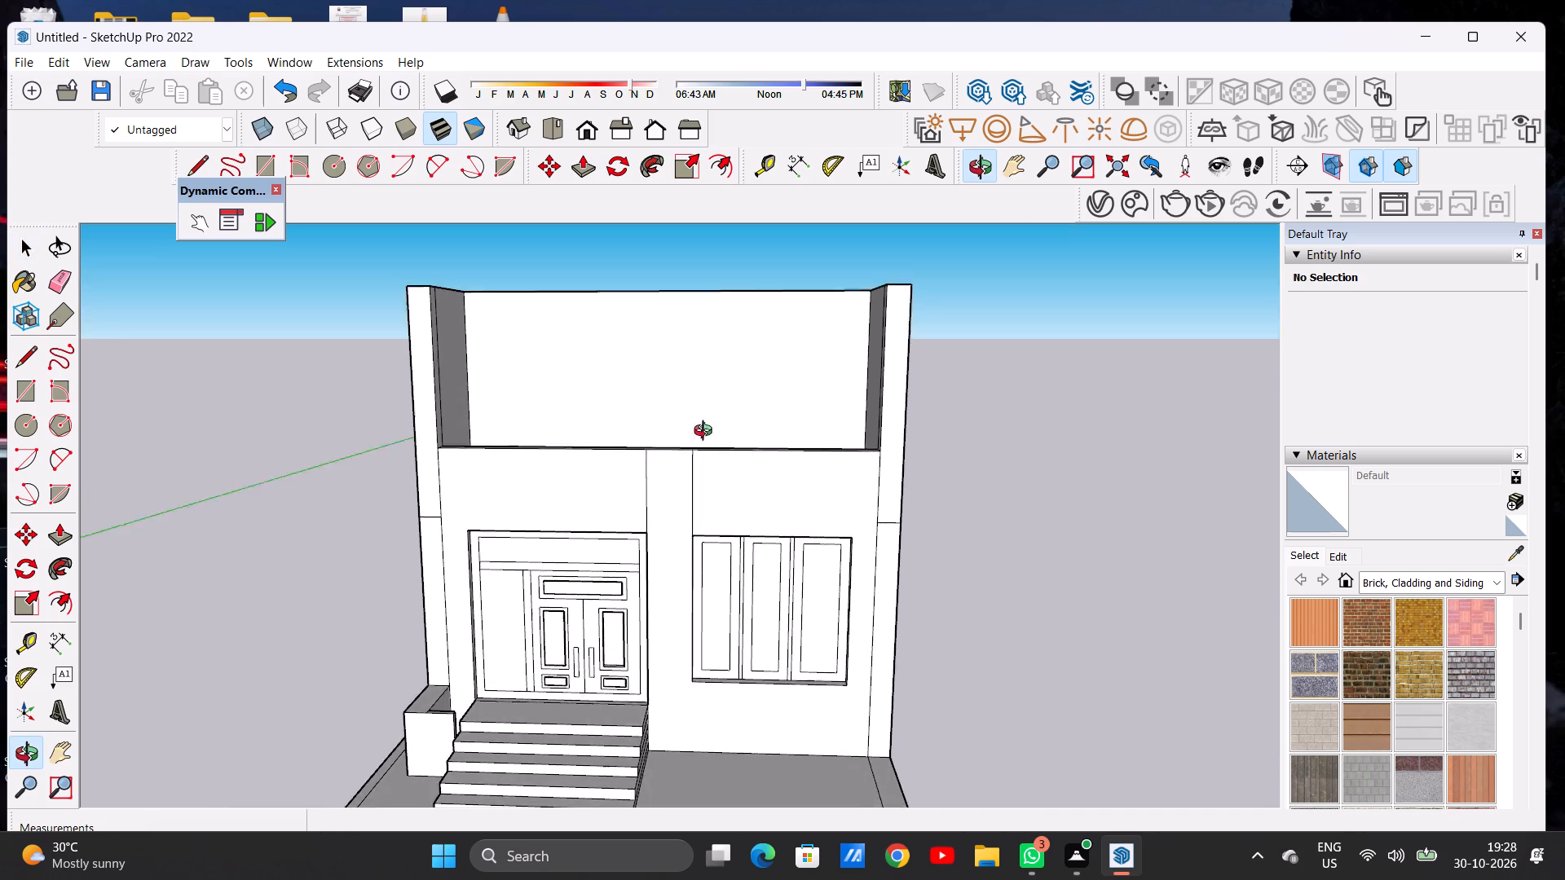
pyautogui.moveTo(707, 433); pyautogui.dragTo(725, 444, button='middle')
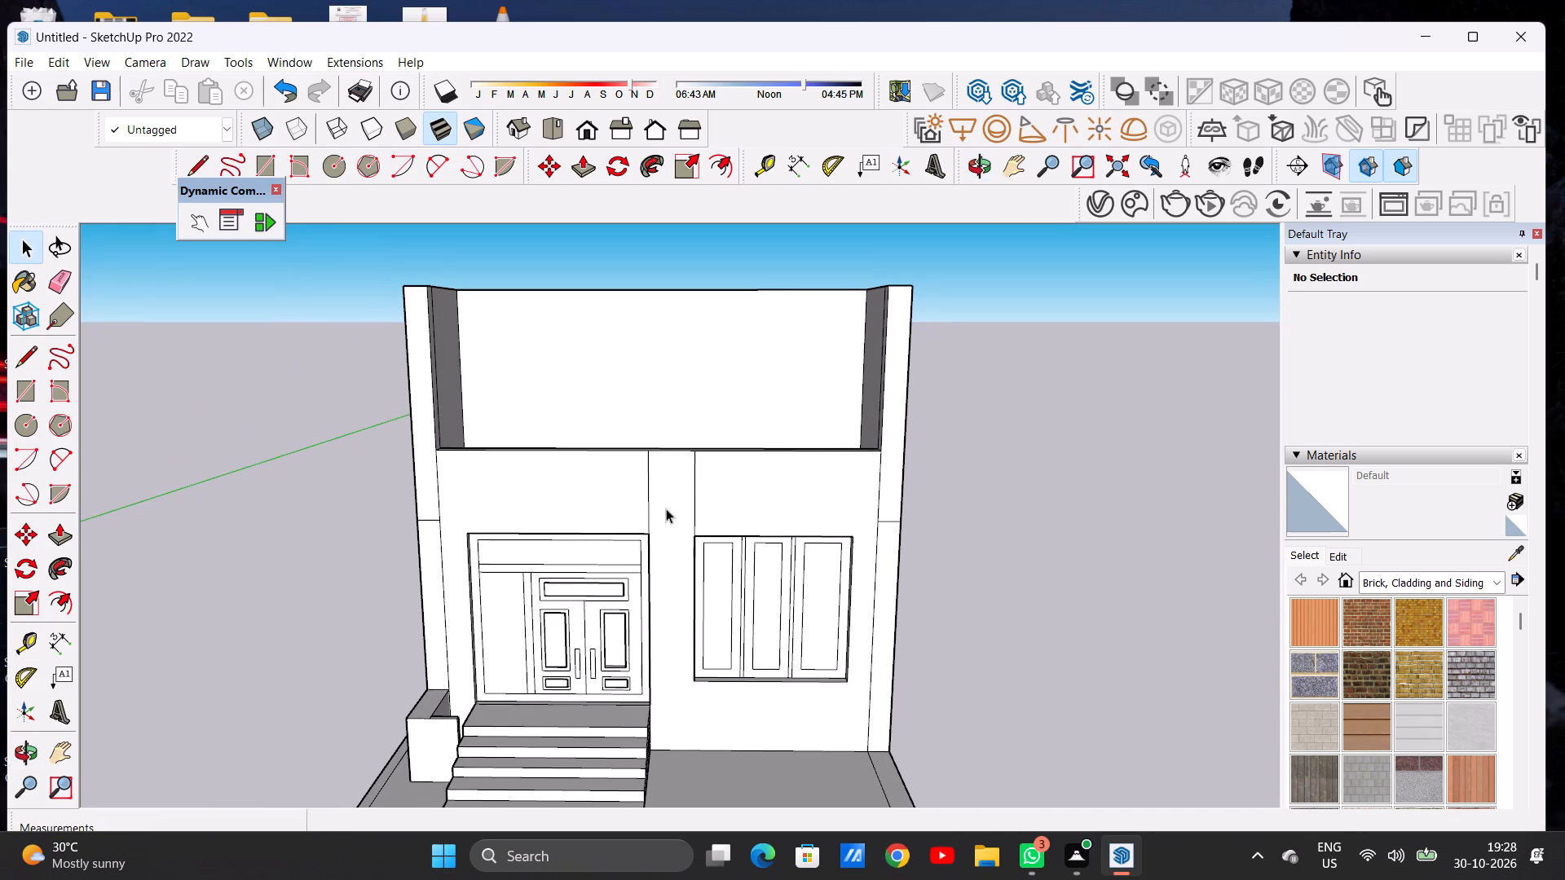
# Copy the upper-storey floor face up to the inner top corner of the walls, about 25' 4" away, as a roof.
pyautogui.moveTo(667, 434); pyautogui.dragTo(669, 613, button='middle')
pyautogui.scroll(3, 646, 431)
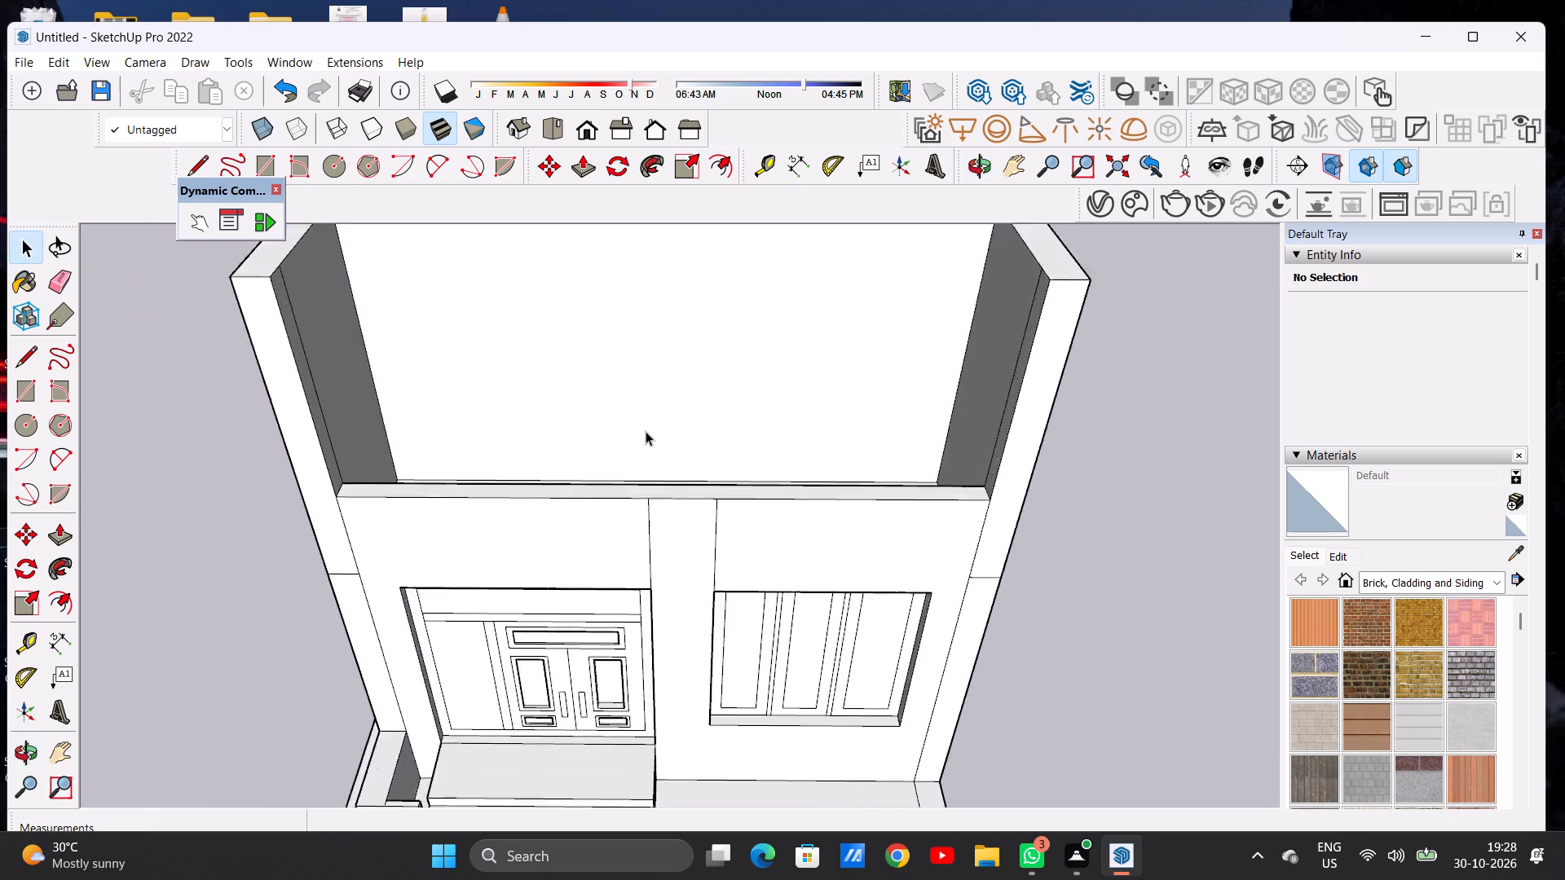
pyautogui.scroll(2, 646, 431)
pyautogui.moveTo(690, 423); pyautogui.dragTo(584, 553, button='middle')
pyautogui.scroll(6, 650, 518)
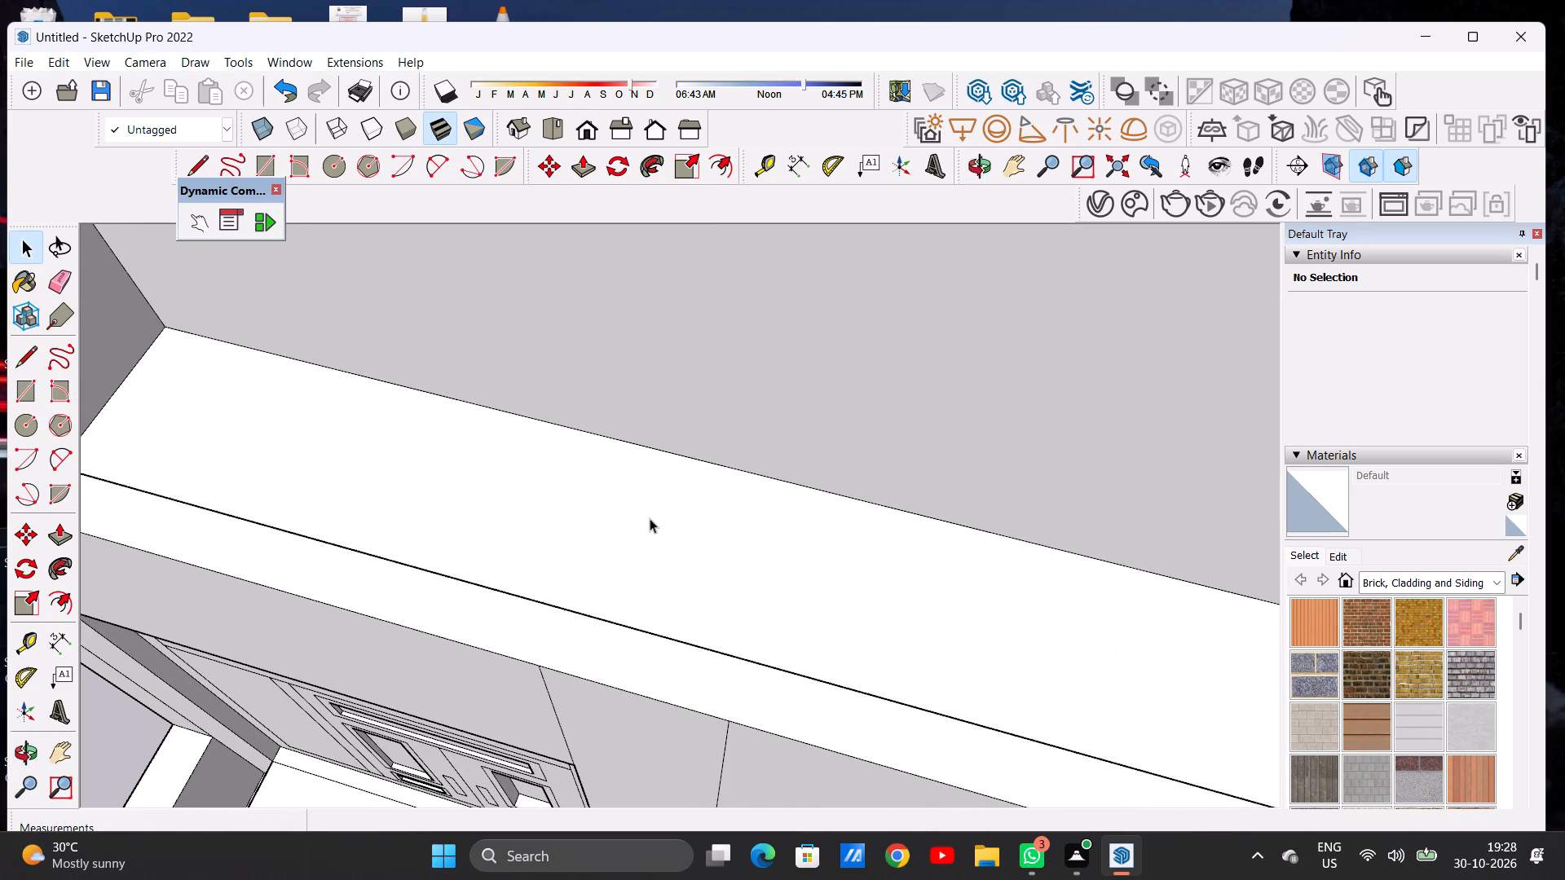
pyautogui.doubleClick(644, 544)
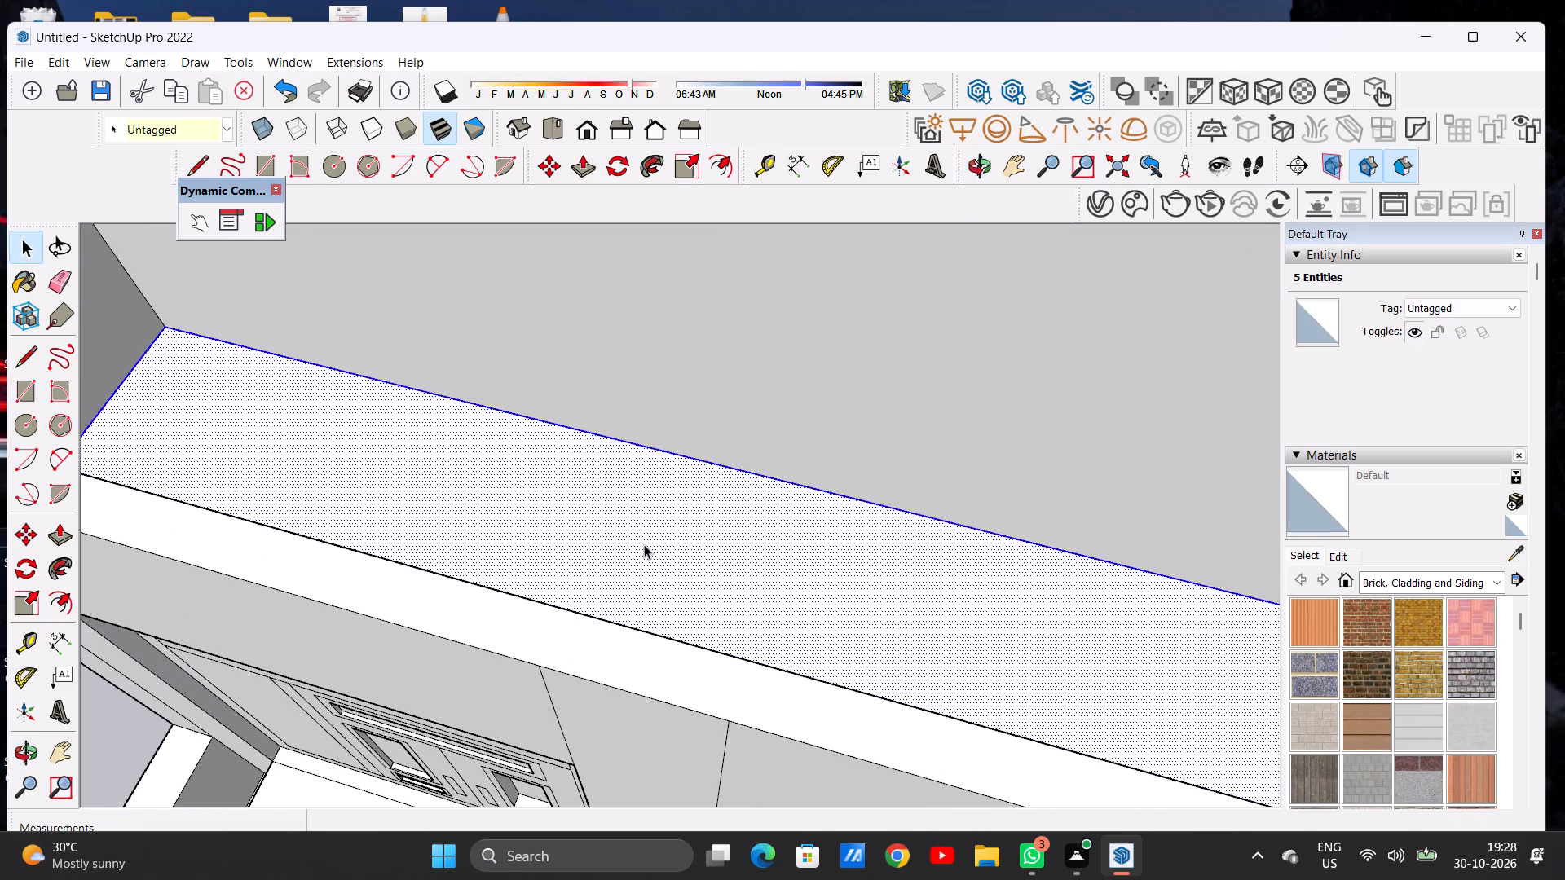
pyautogui.press('p')
pyautogui.press('space')
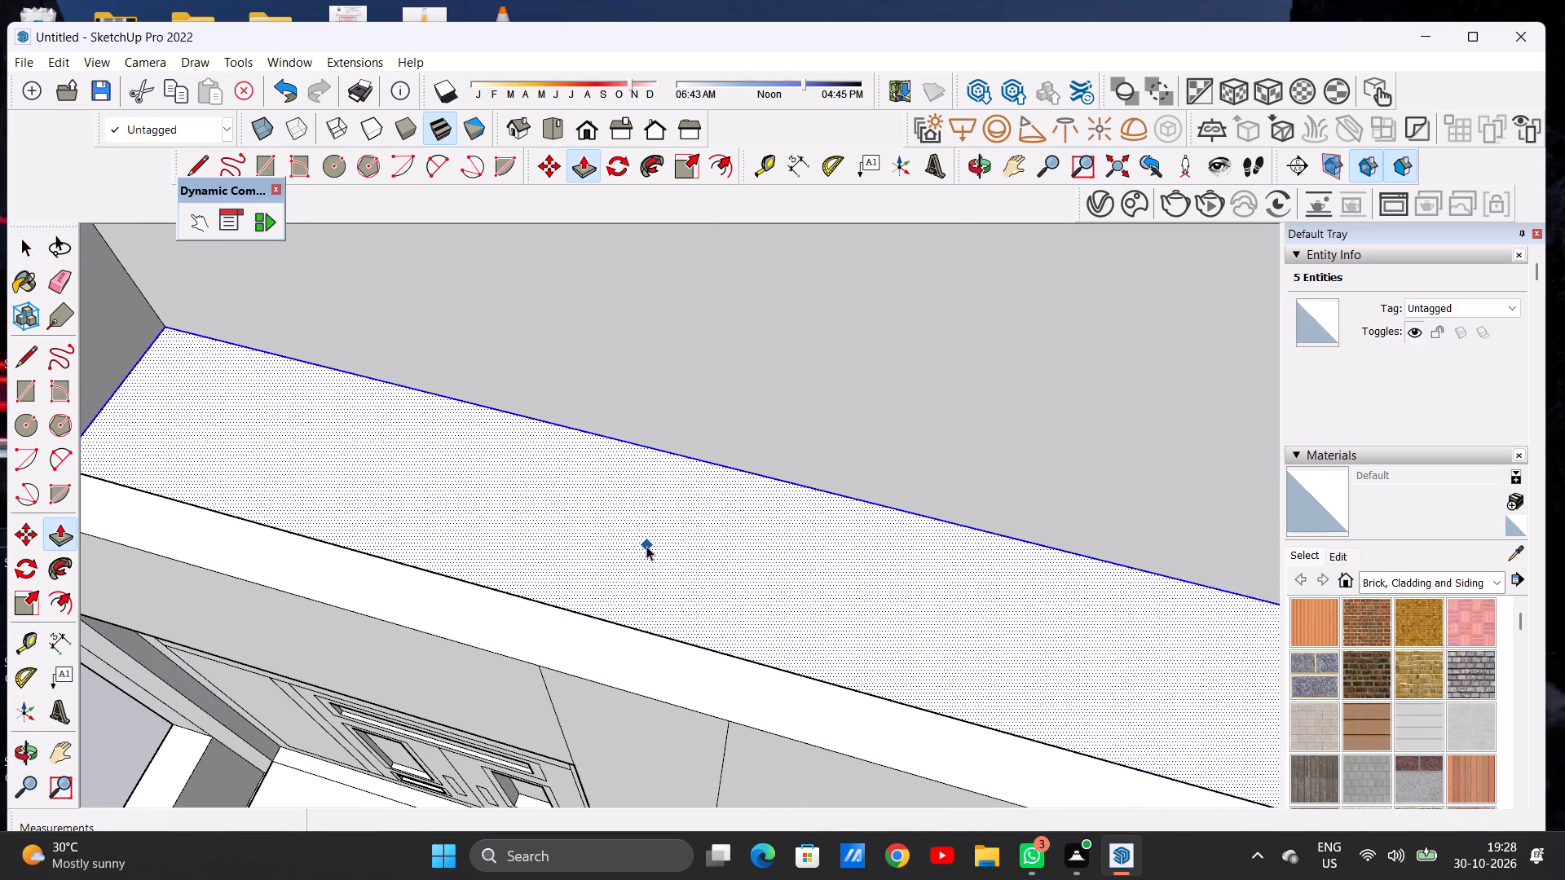
pyautogui.press('m')
pyautogui.scroll(-11, 682, 532)
pyautogui.scroll(12, 462, 415)
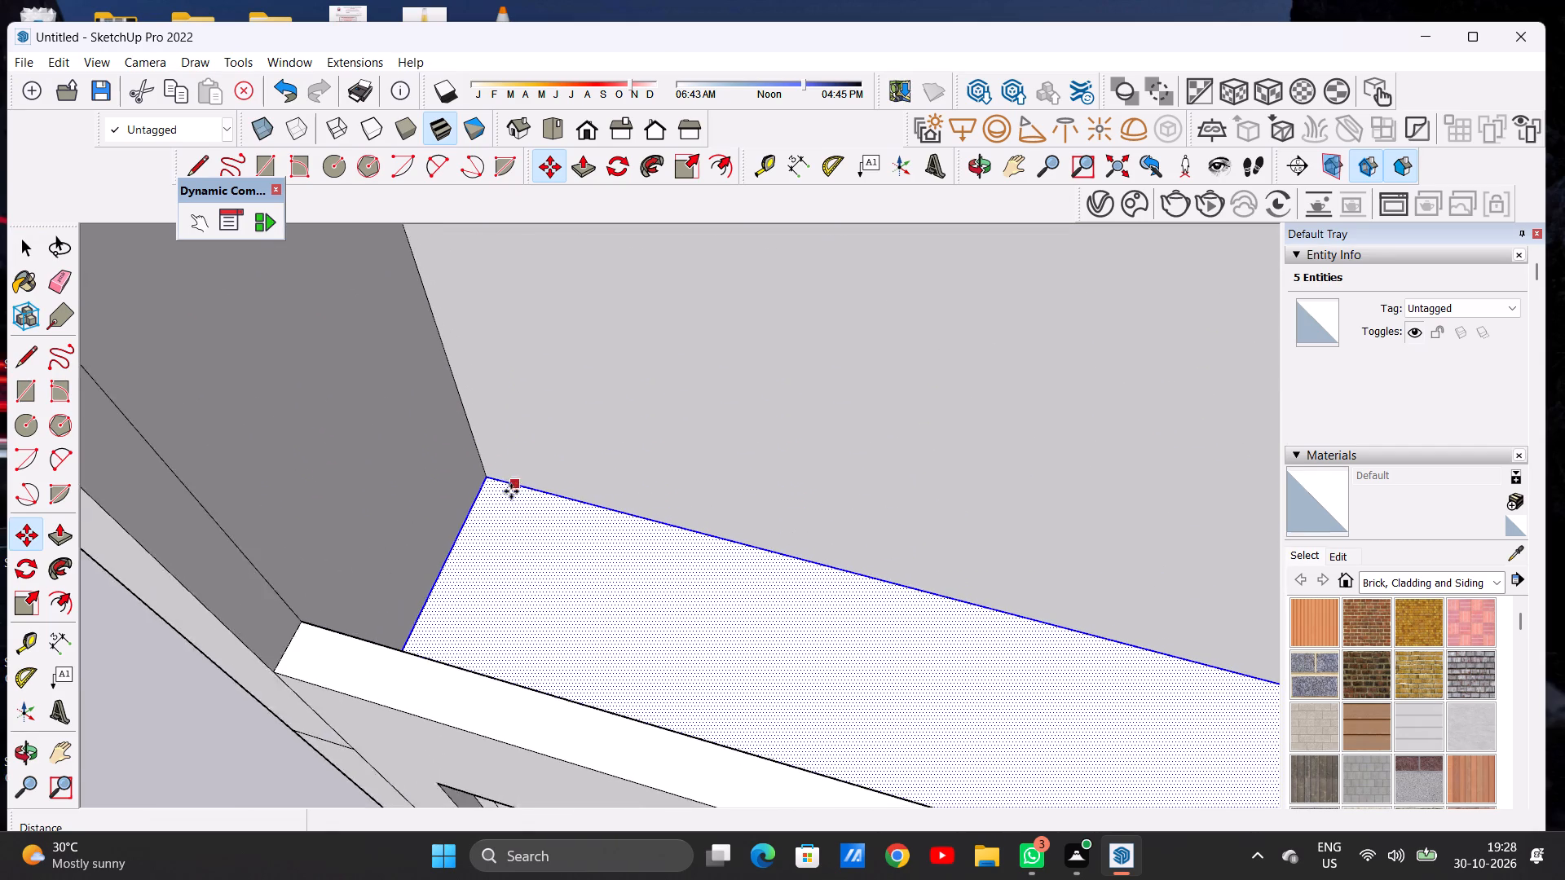
pyautogui.scroll(5, 511, 491)
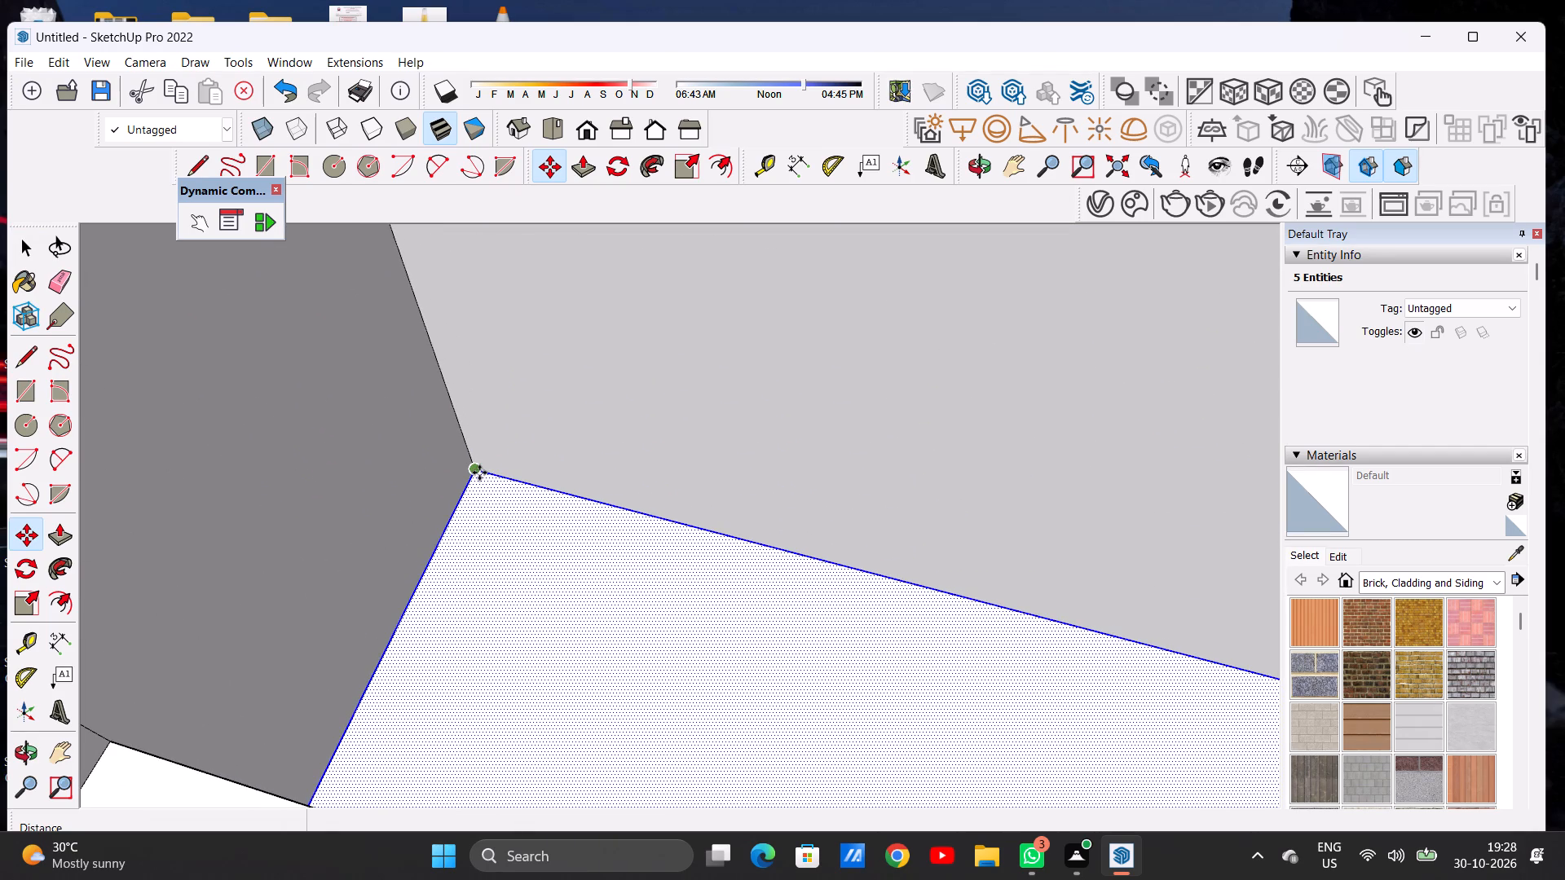
pyautogui.click(479, 473)
pyautogui.scroll(-4, 490, 469)
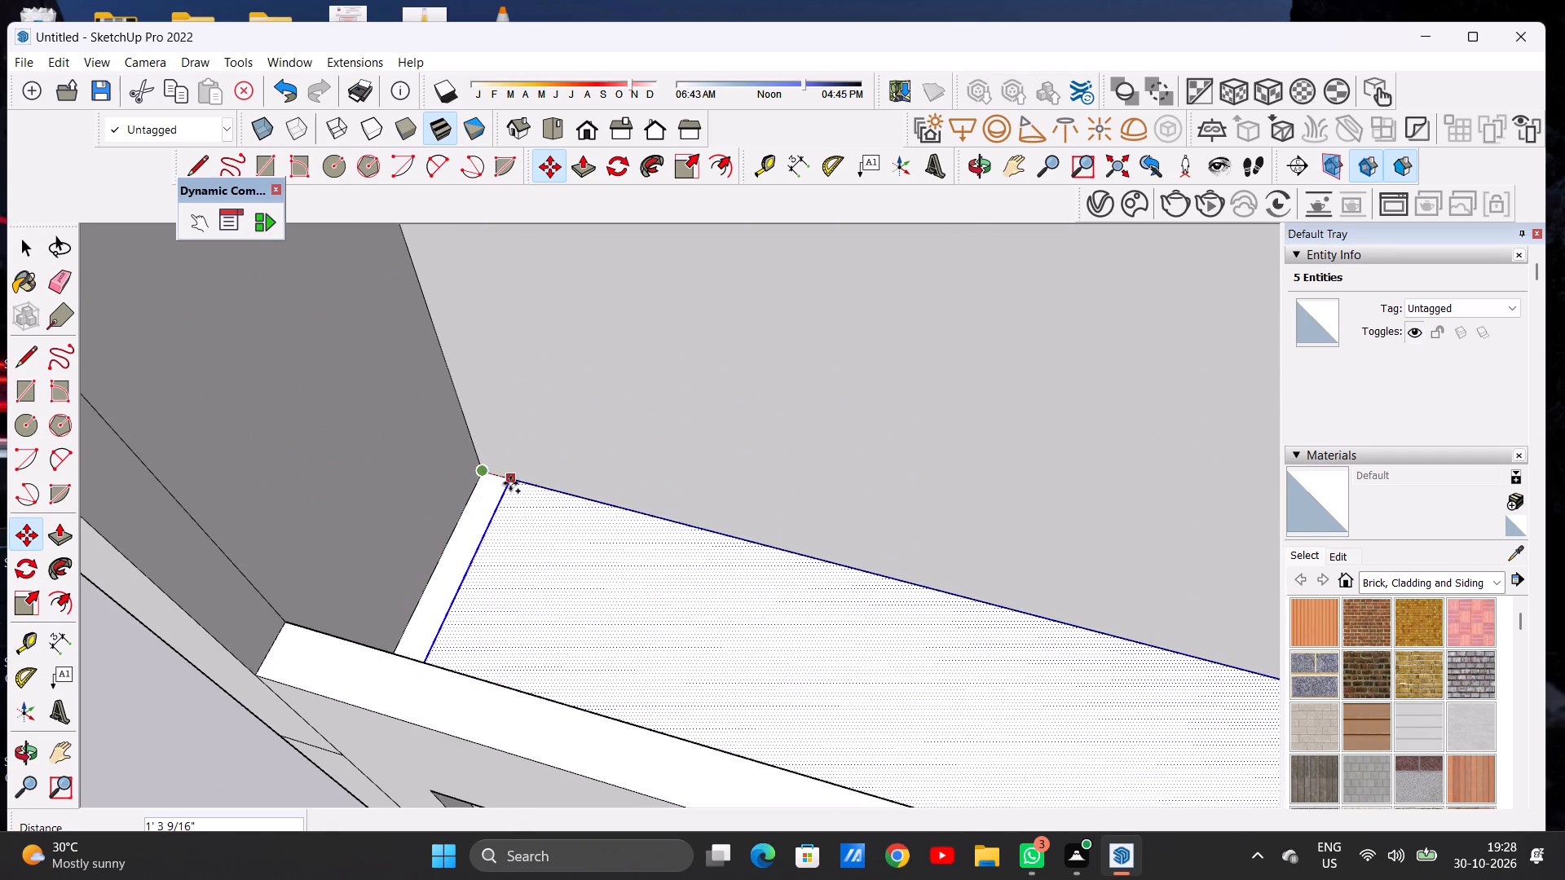
pyautogui.scroll(-13, 510, 483)
pyautogui.scroll(10, 469, 360)
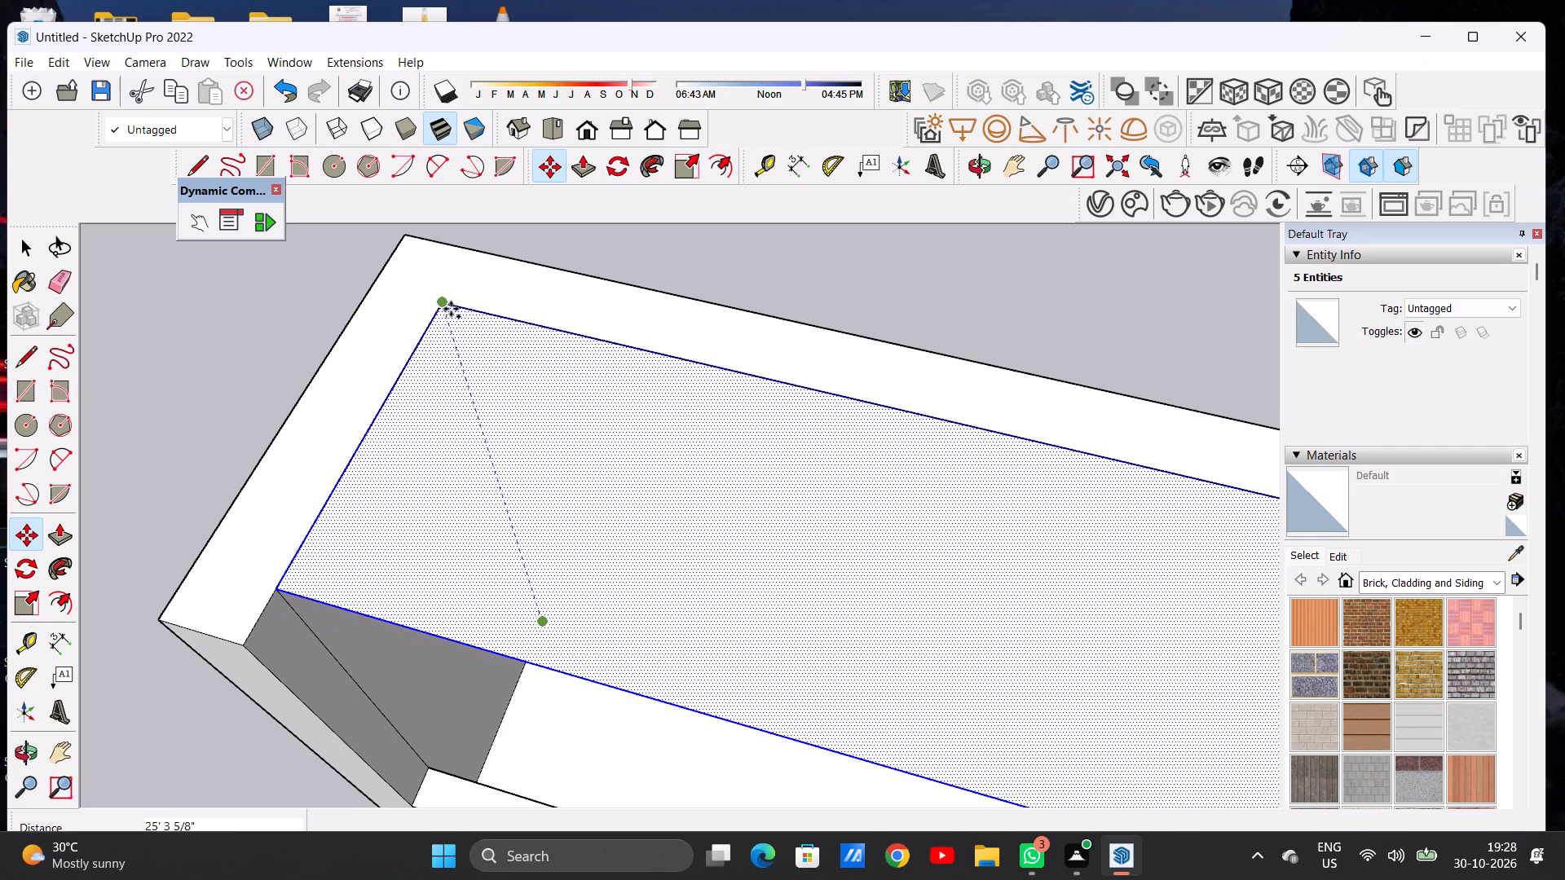
pyautogui.click(451, 309)
pyautogui.press('space')
pyautogui.scroll(-8, 509, 420)
pyautogui.scroll(1, 540, 472)
pyautogui.scroll(-5, 552, 482)
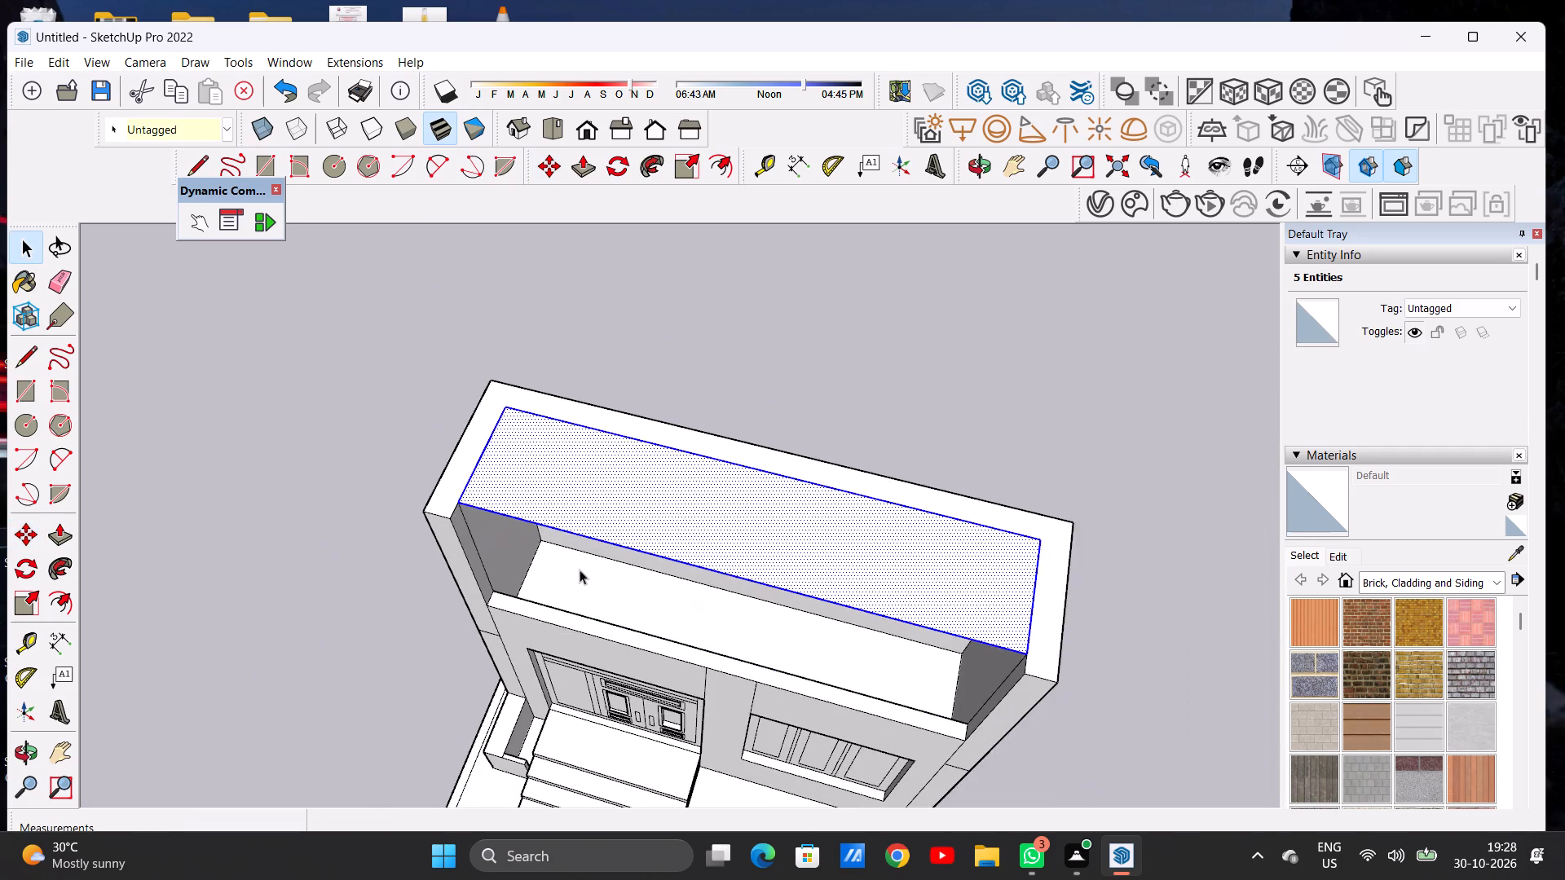
# Examine the new roof face between the upper walls from the front and from above.
pyautogui.moveTo(597, 564); pyautogui.dragTo(702, 363, button='middle')
pyautogui.scroll(-3, 626, 497)
pyautogui.moveTo(646, 563); pyautogui.dragTo(618, 464, button='middle')
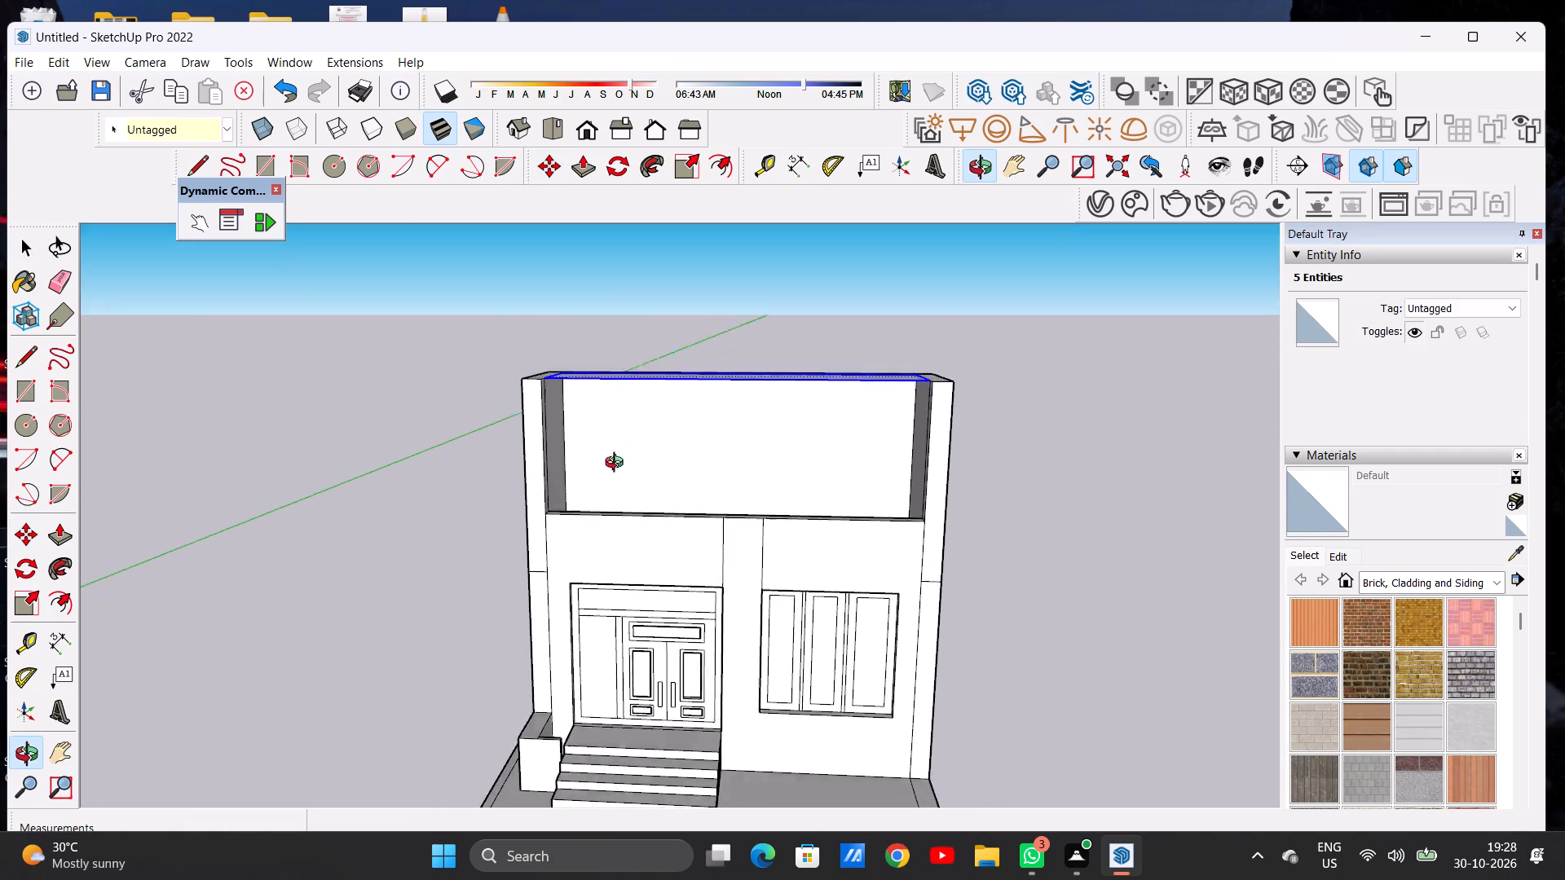
pyautogui.moveTo(618, 464); pyautogui.dragTo(622, 578, button='middle')
pyautogui.scroll(-4, 544, 454)
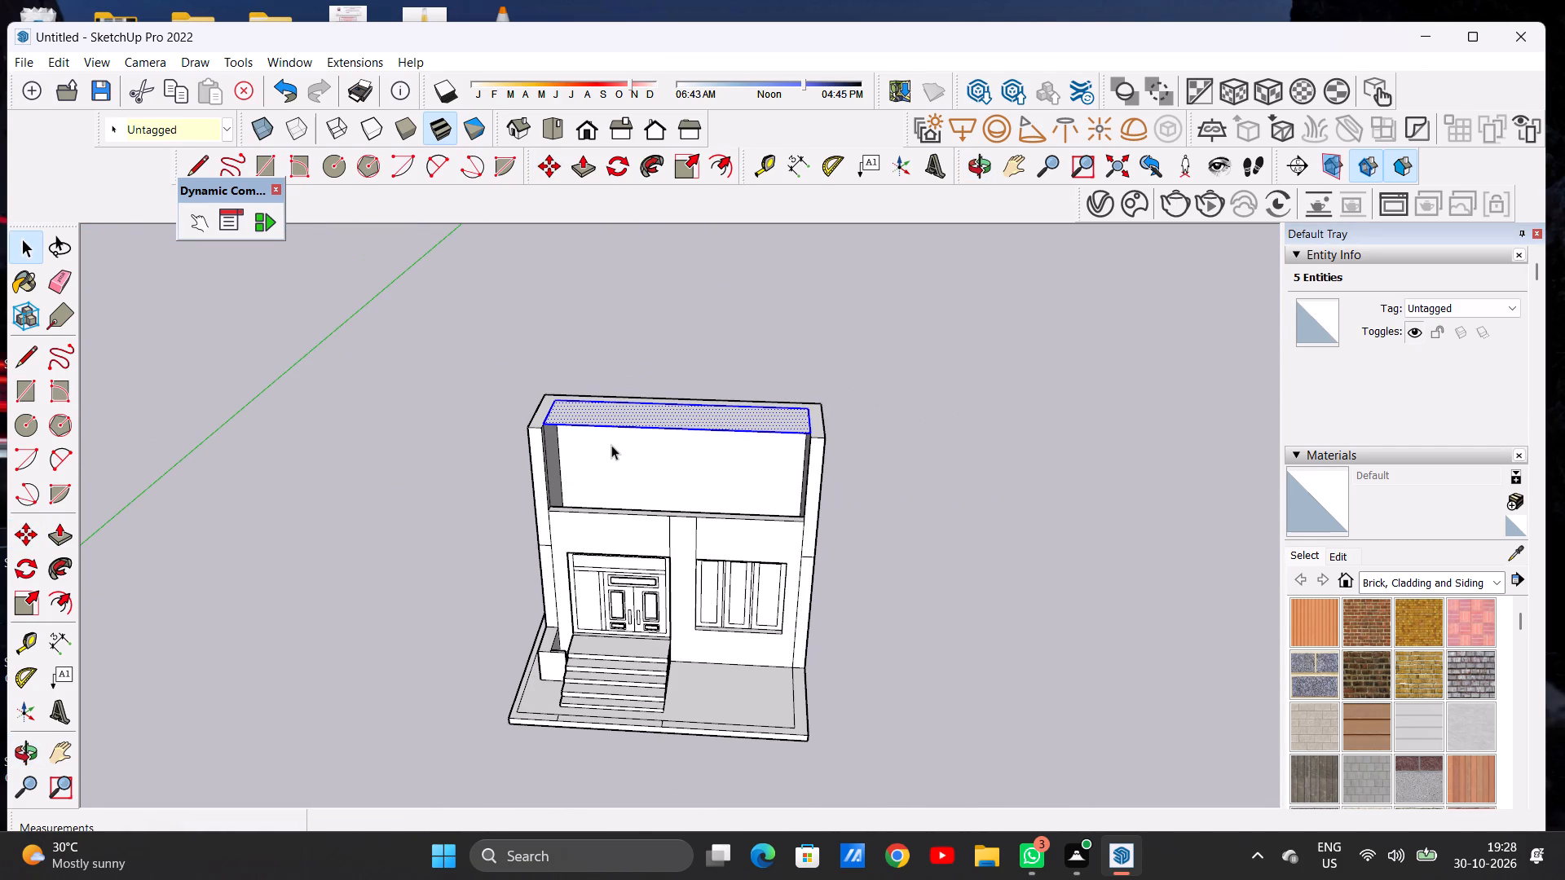
pyautogui.moveTo(604, 403); pyautogui.dragTo(633, 566, button='middle')
pyautogui.scroll(7, 653, 555)
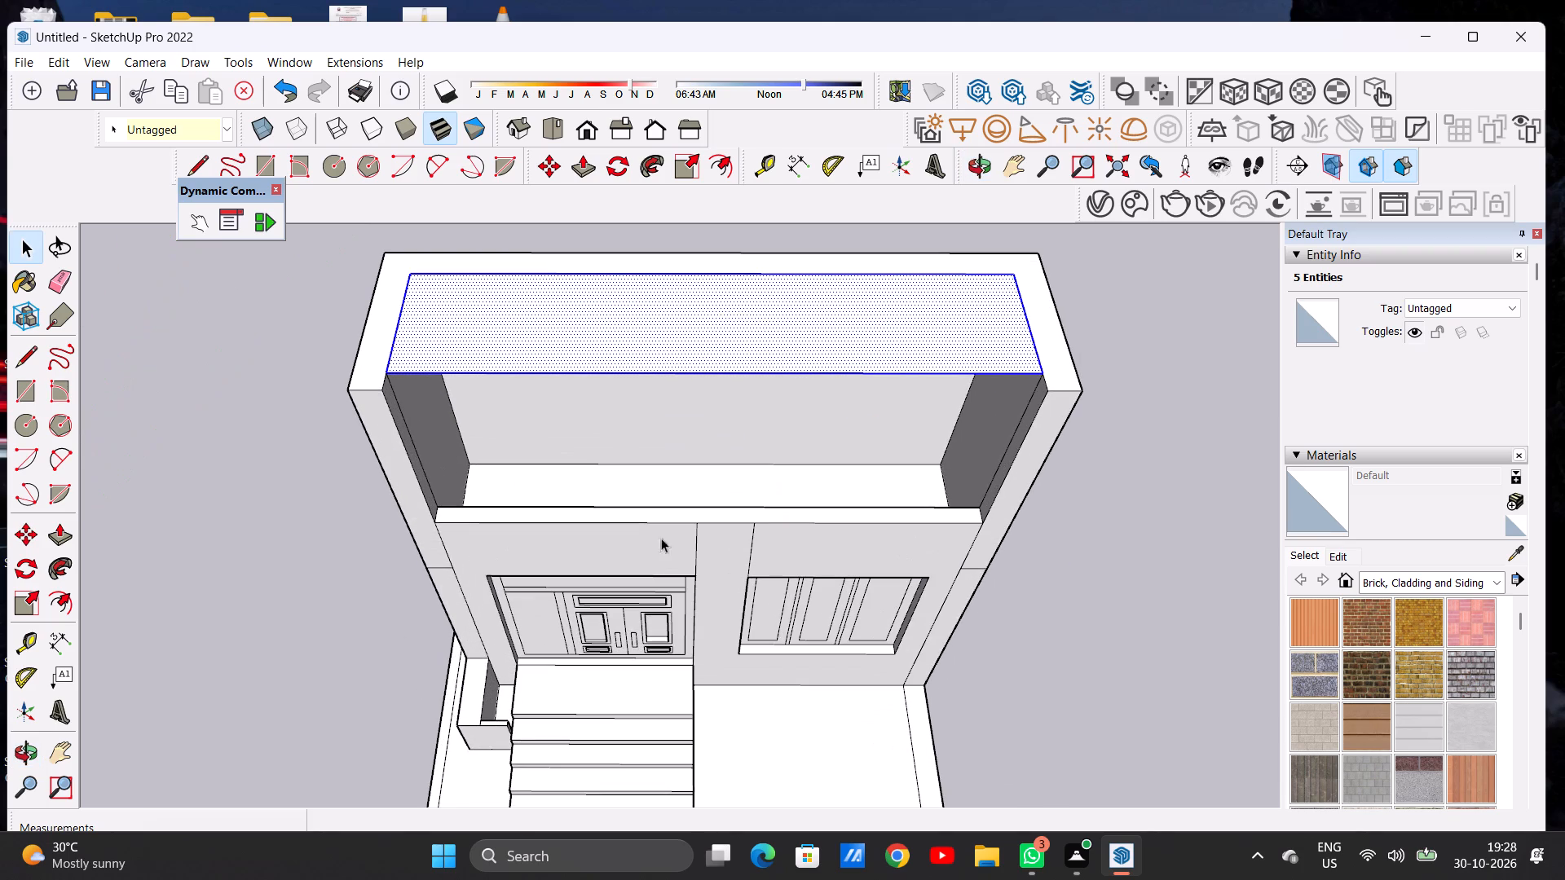
pyautogui.click(1087, 500)
# Extrude the front parapet's top face about 17' 6" up to the top of the upper walls, closing the facade.
pyautogui.scroll(-6, 775, 491)
pyautogui.moveTo(845, 539); pyautogui.dragTo(714, 526, button='middle')
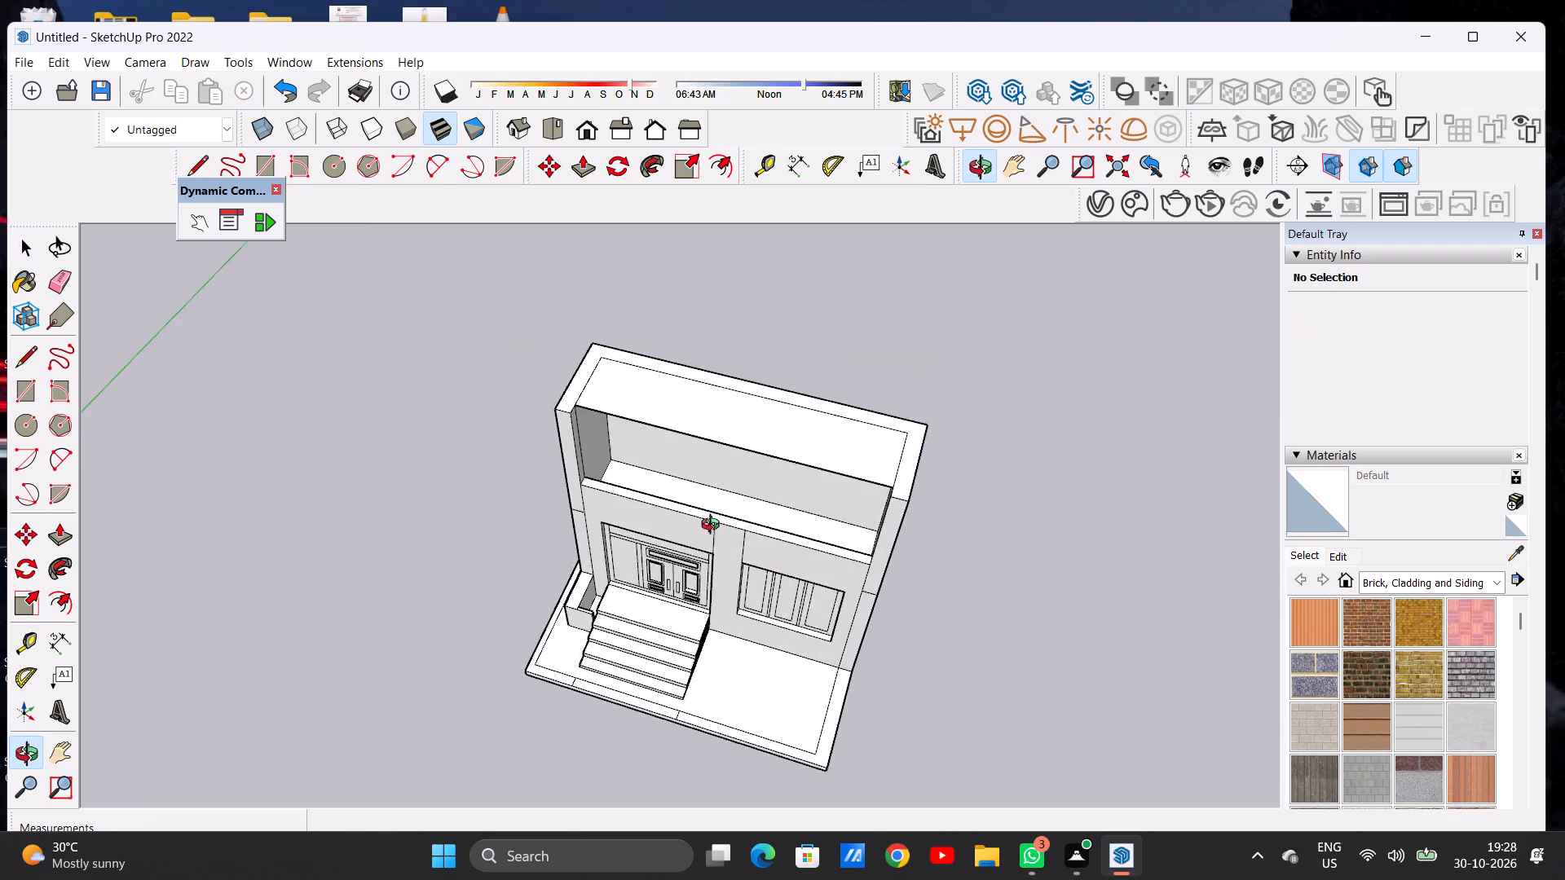
pyautogui.moveTo(714, 526); pyautogui.dragTo(686, 526, button='middle')
pyautogui.scroll(13, 884, 587)
pyautogui.moveTo(742, 564); pyautogui.dragTo(805, 521, button='middle')
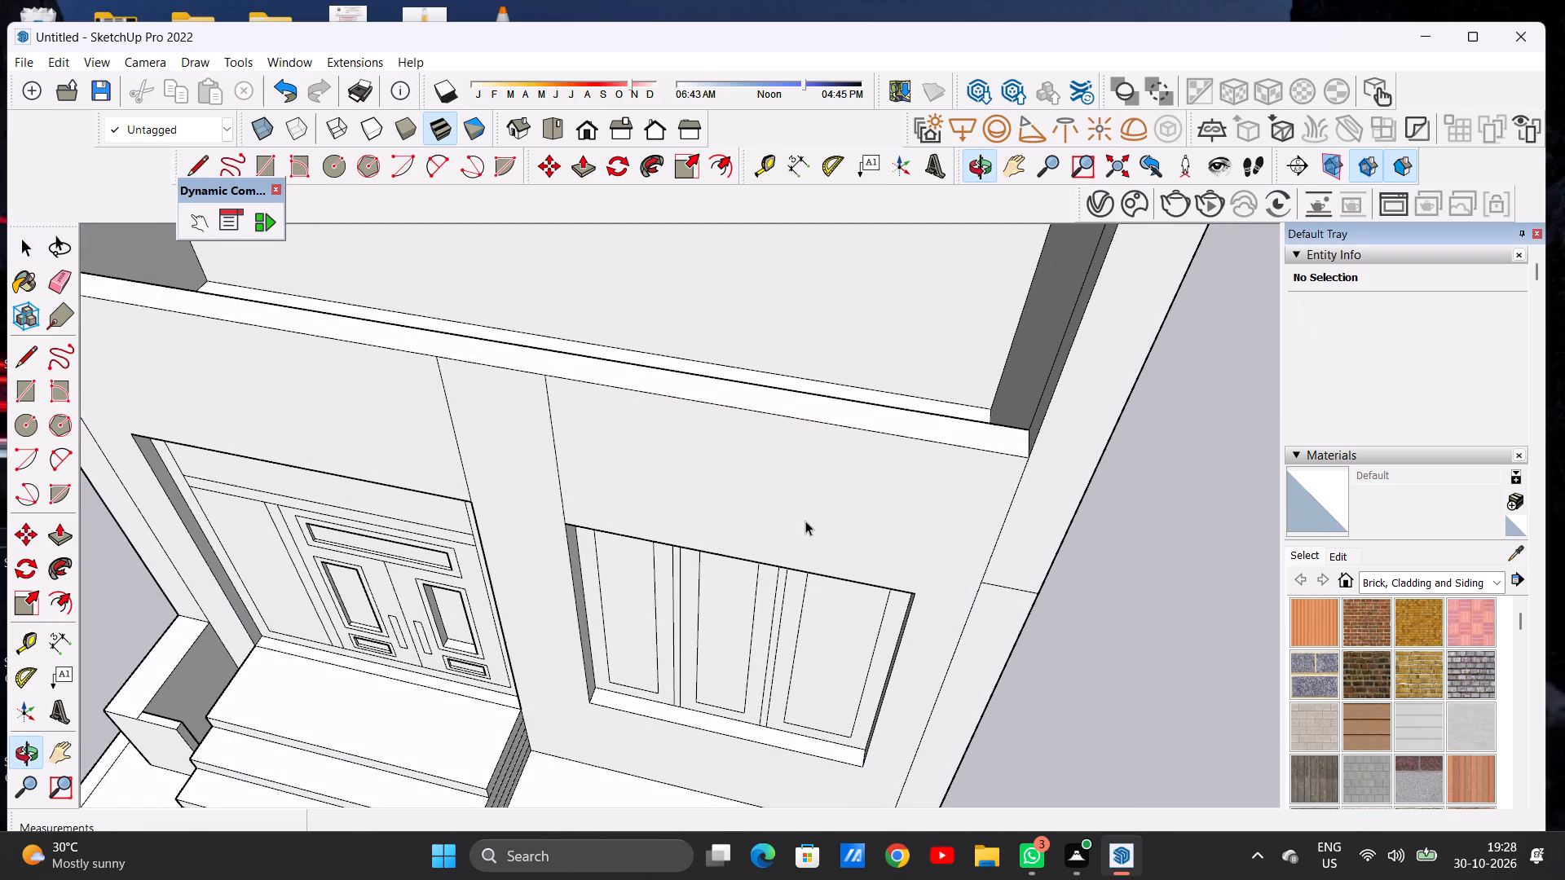
pyautogui.press('p')
pyautogui.scroll(6, 992, 427)
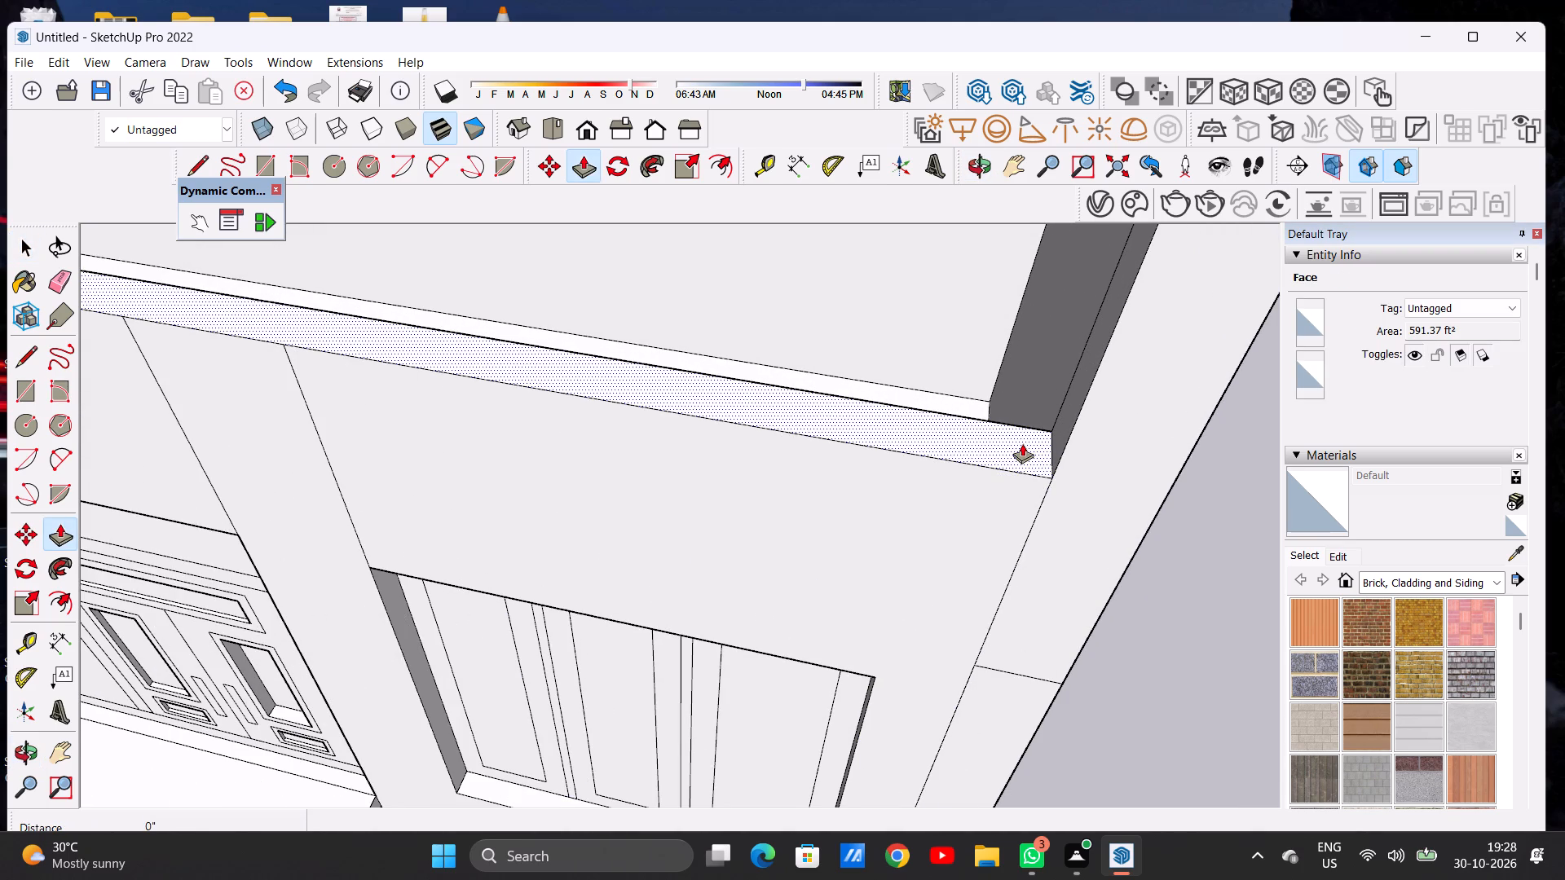
pyautogui.click(1022, 443)
pyautogui.scroll(-20, 1016, 389)
pyautogui.scroll(-2, 1016, 389)
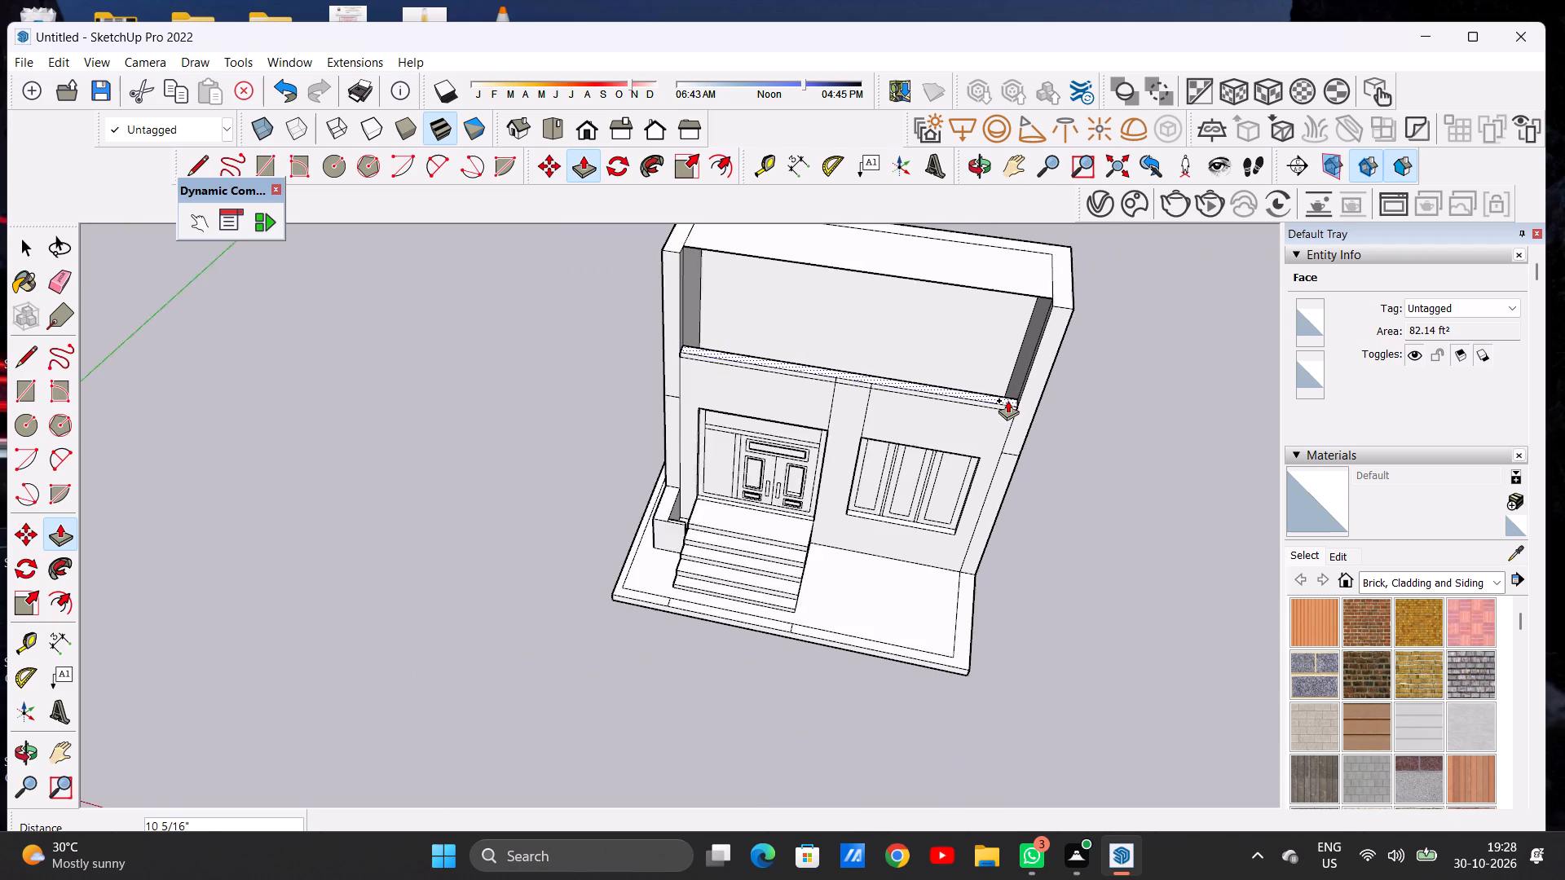
pyautogui.scroll(-2, 1007, 400)
pyautogui.scroll(20, 1051, 306)
pyautogui.scroll(5, 1051, 306)
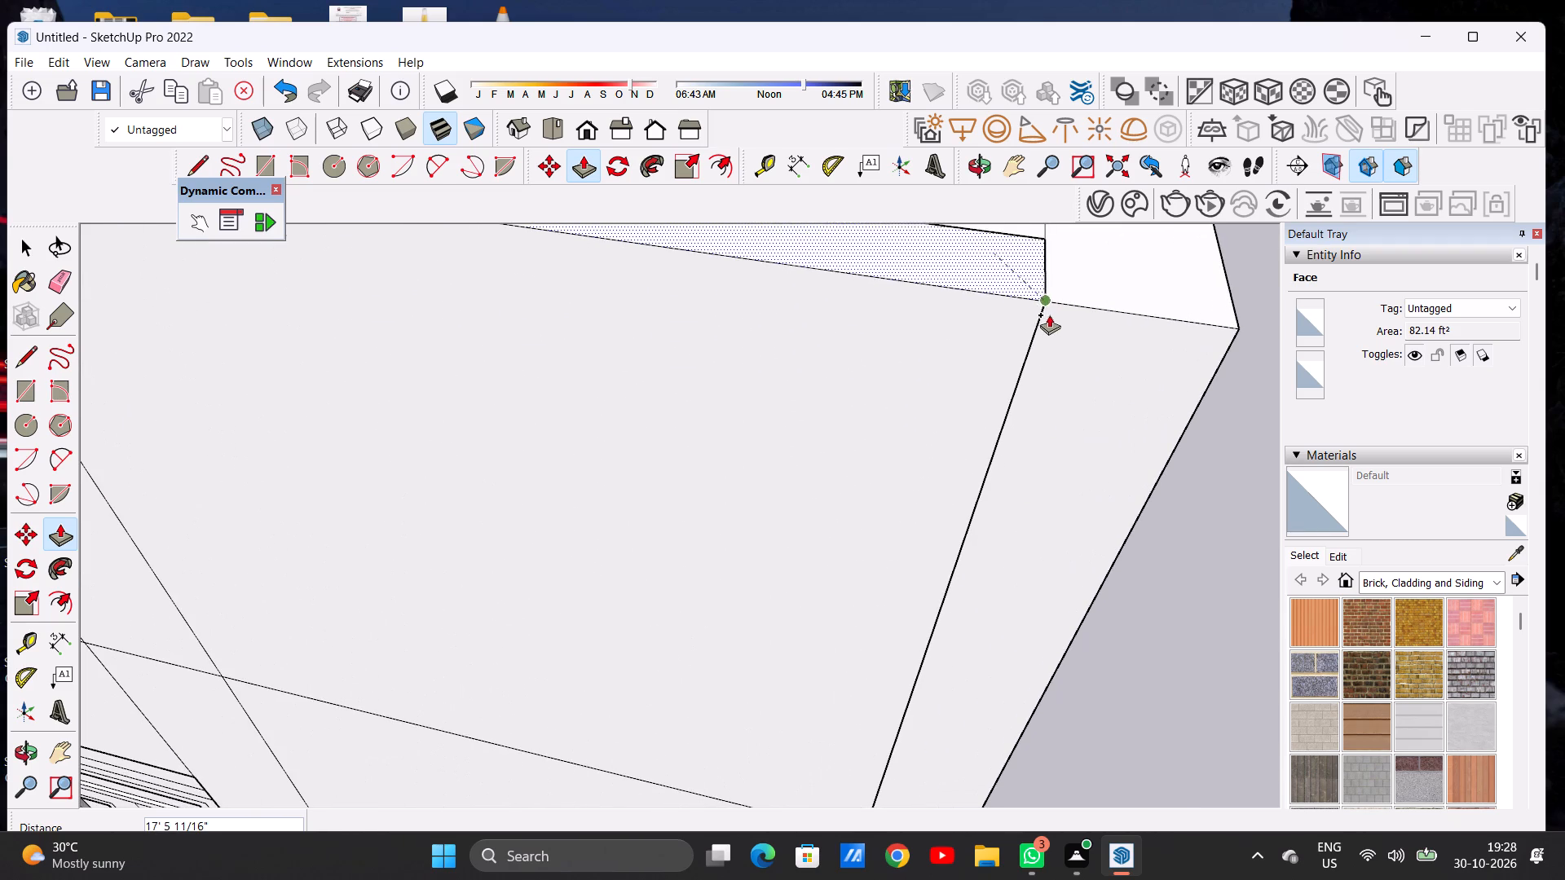
pyautogui.click(1049, 297)
pyautogui.press('space')
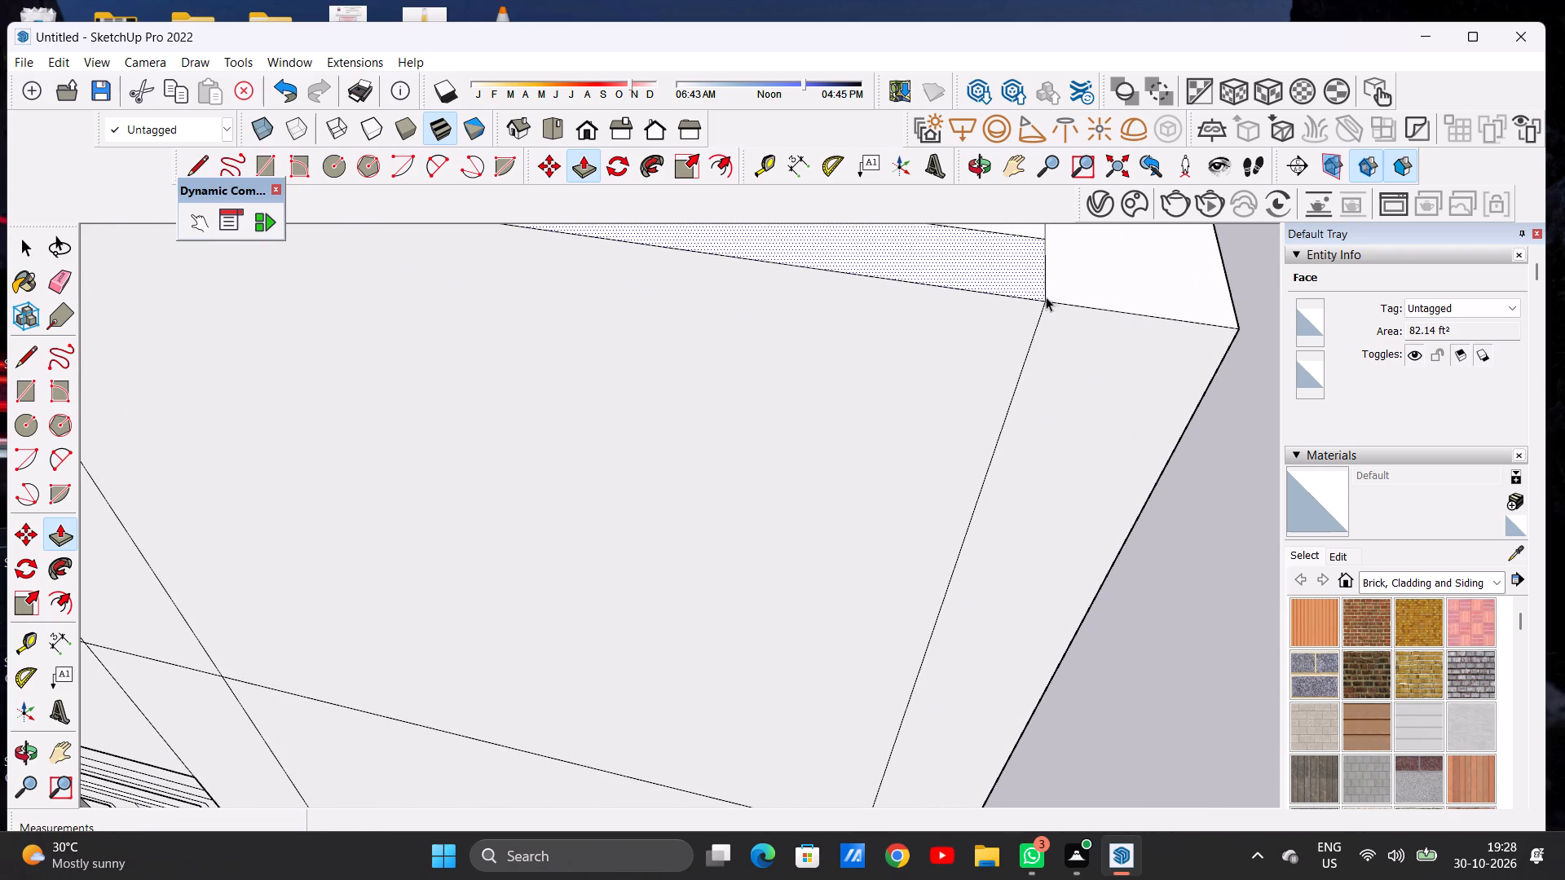
# Examine the closed upper facade and its dividing lines from the front and from above.
pyautogui.scroll(-15, 868, 442)
pyautogui.moveTo(769, 505); pyautogui.dragTo(847, 365, button='middle')
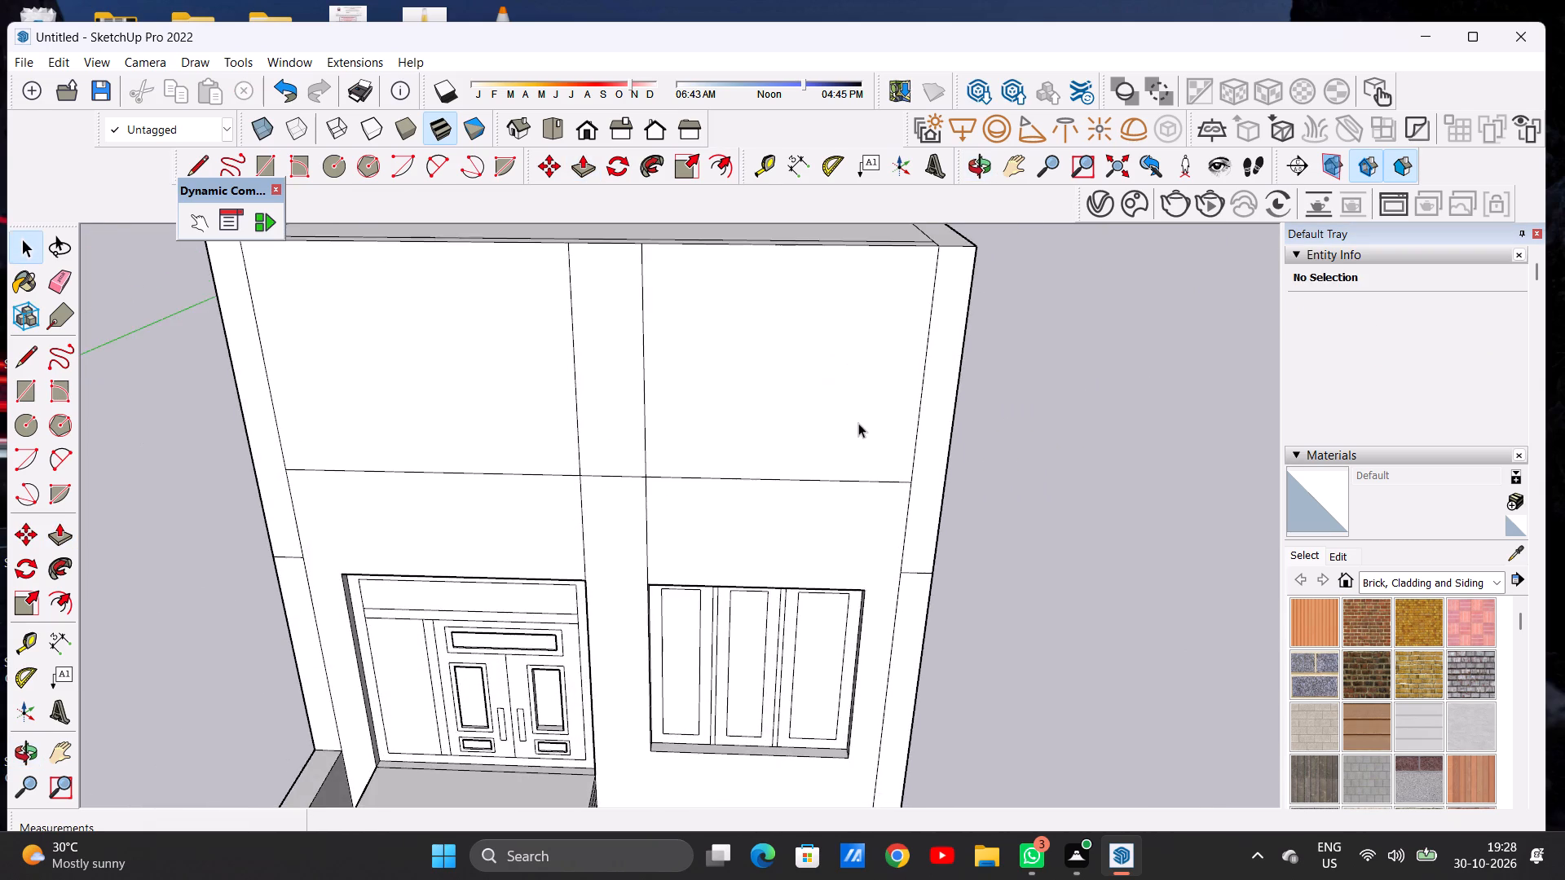
pyautogui.scroll(-11, 870, 440)
pyautogui.moveTo(831, 513); pyautogui.dragTo(795, 406, button='middle')
pyautogui.scroll(7, 791, 398)
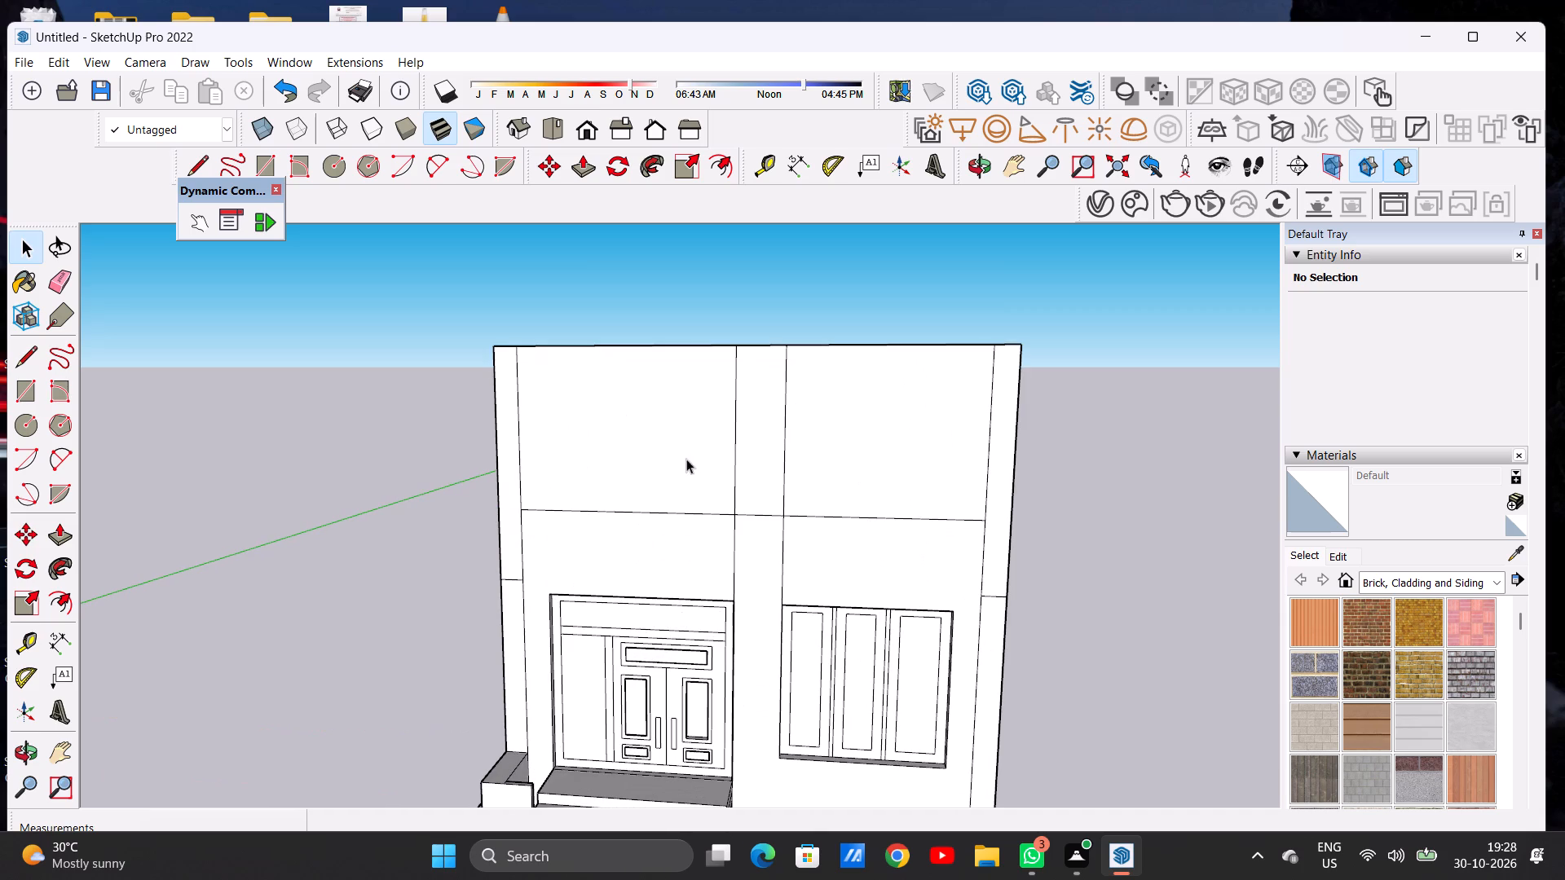
pyautogui.scroll(-5, 681, 501)
pyautogui.moveTo(693, 531); pyautogui.dragTo(721, 530, button='middle')
pyautogui.scroll(6, 704, 519)
pyautogui.moveTo(703, 536); pyautogui.dragTo(704, 523, button='middle')
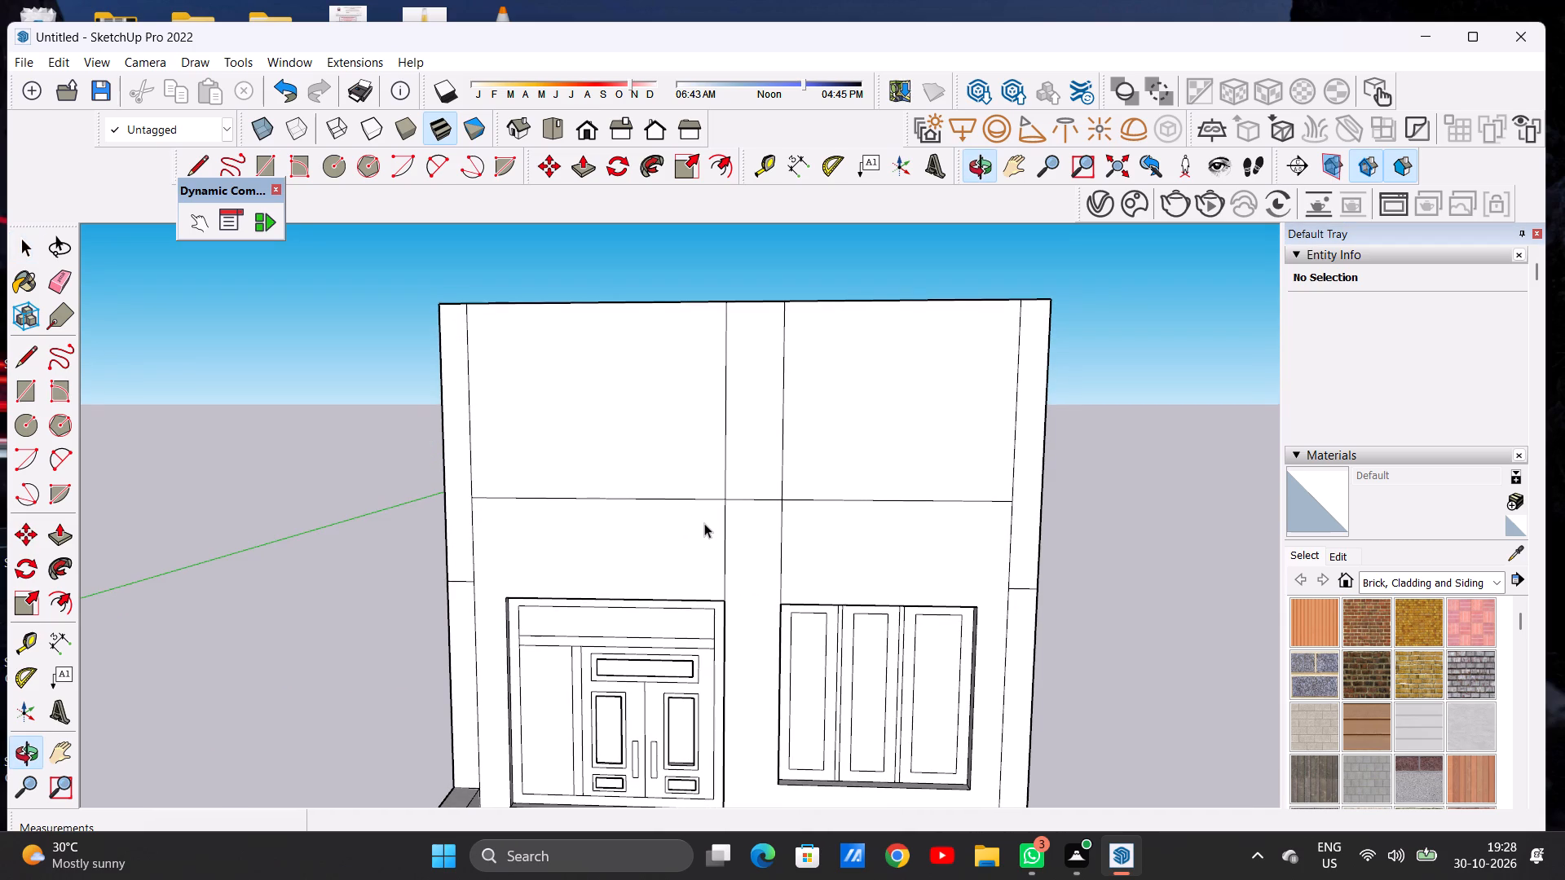
pyautogui.scroll(-6, 653, 469)
pyautogui.moveTo(730, 431); pyautogui.dragTo(716, 560, button='middle')
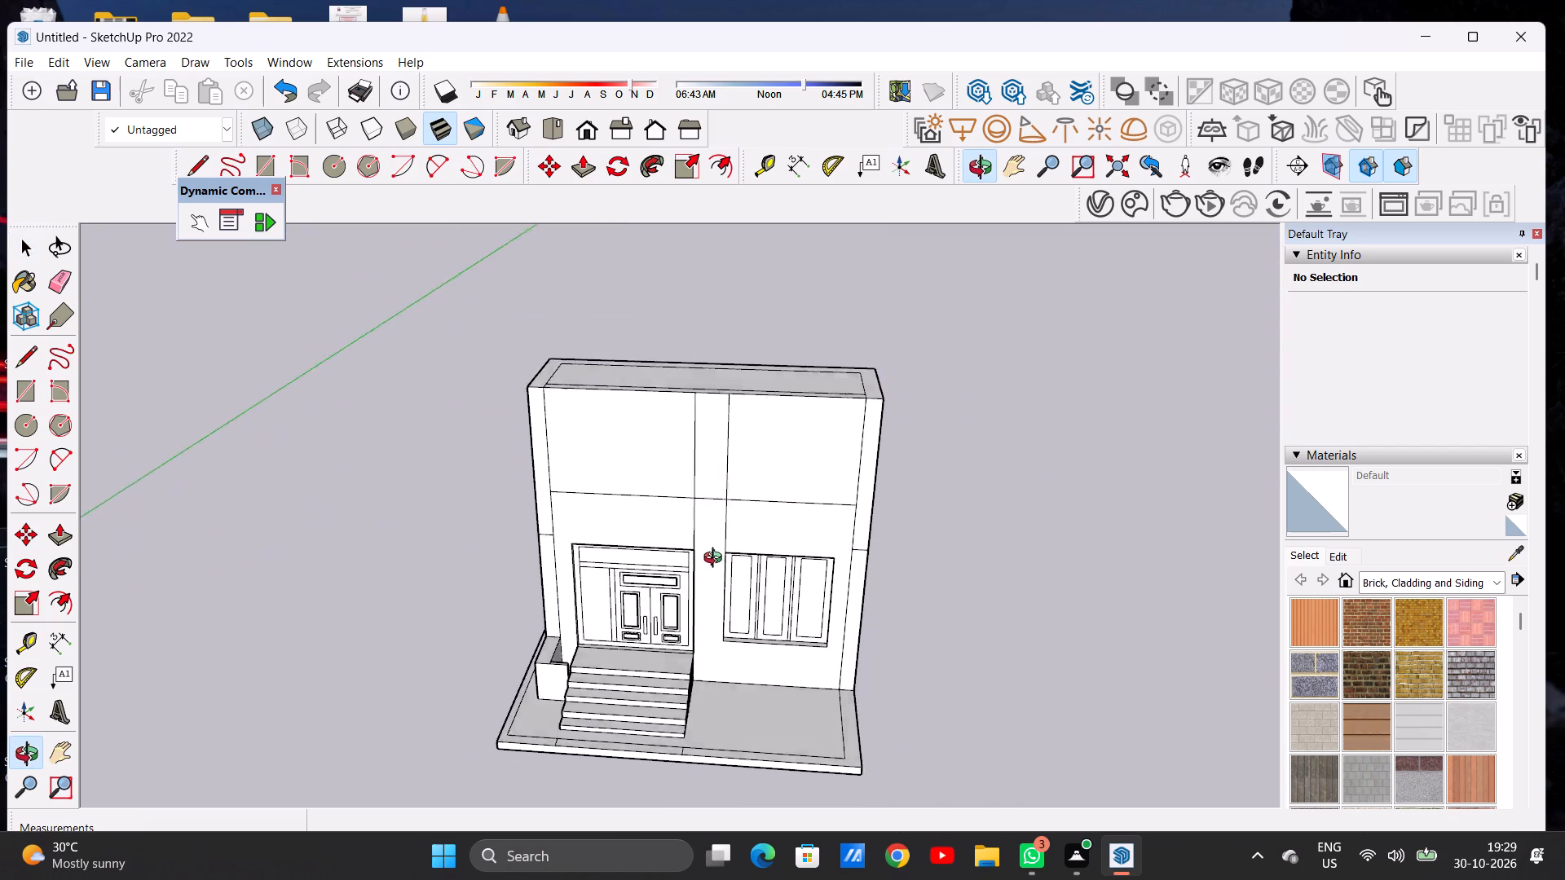
pyautogui.moveTo(716, 560); pyautogui.dragTo(726, 615, button='middle')
pyautogui.scroll(1, 849, 445)
pyautogui.scroll(-1, 849, 445)
pyautogui.scroll(3, 849, 445)
# Extrude the top face of the side and rear walls up about 7' 3" above the roof.
pyautogui.press('p')
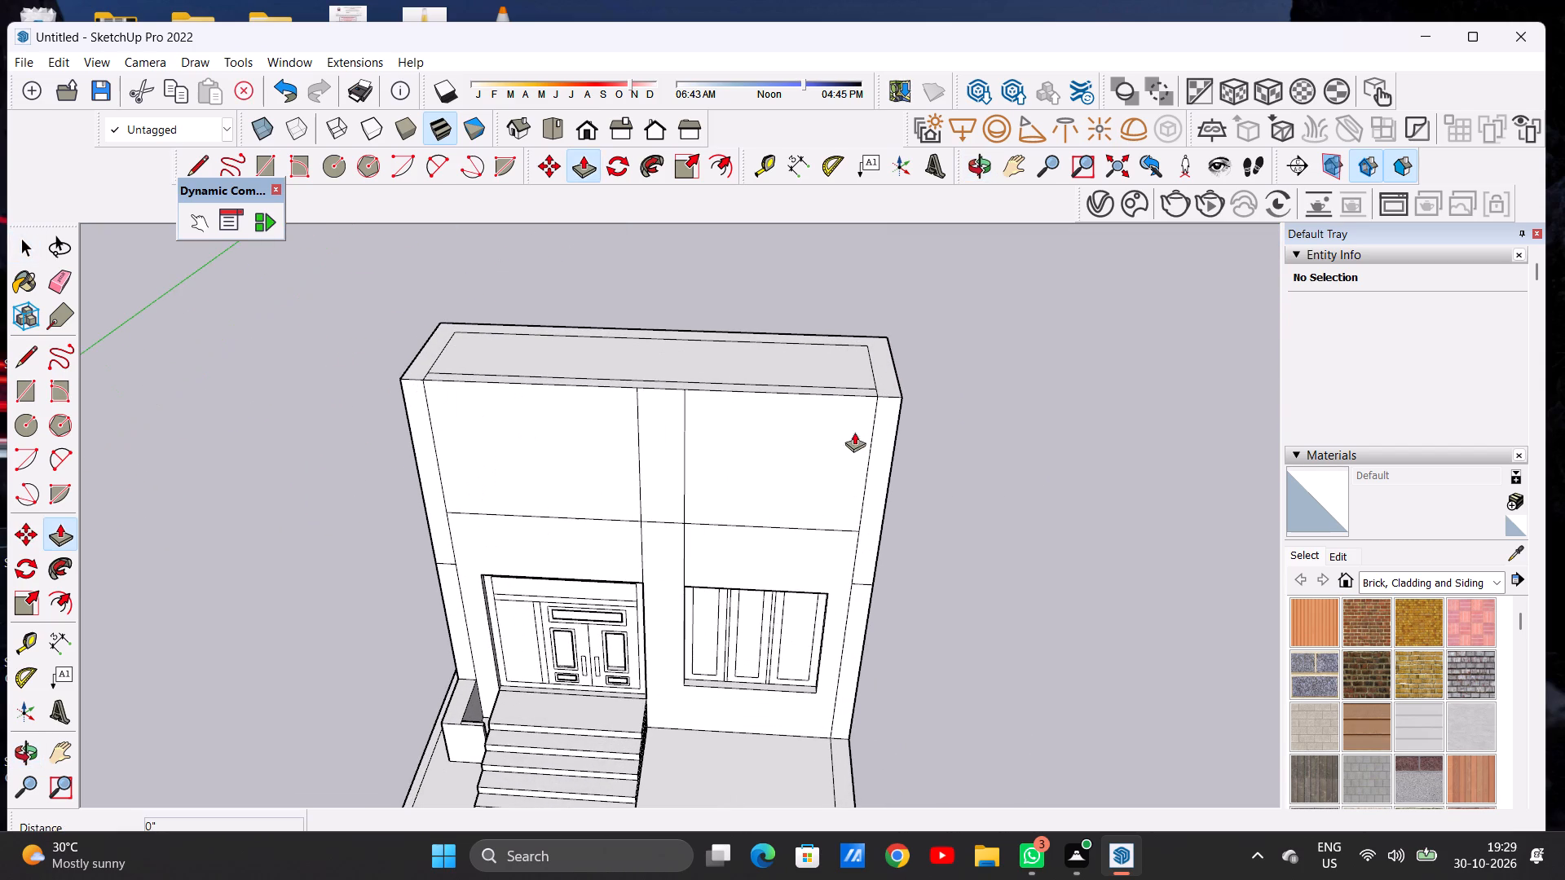
pyautogui.scroll(6, 879, 390)
pyautogui.click(884, 385)
pyautogui.scroll(-5, 878, 351)
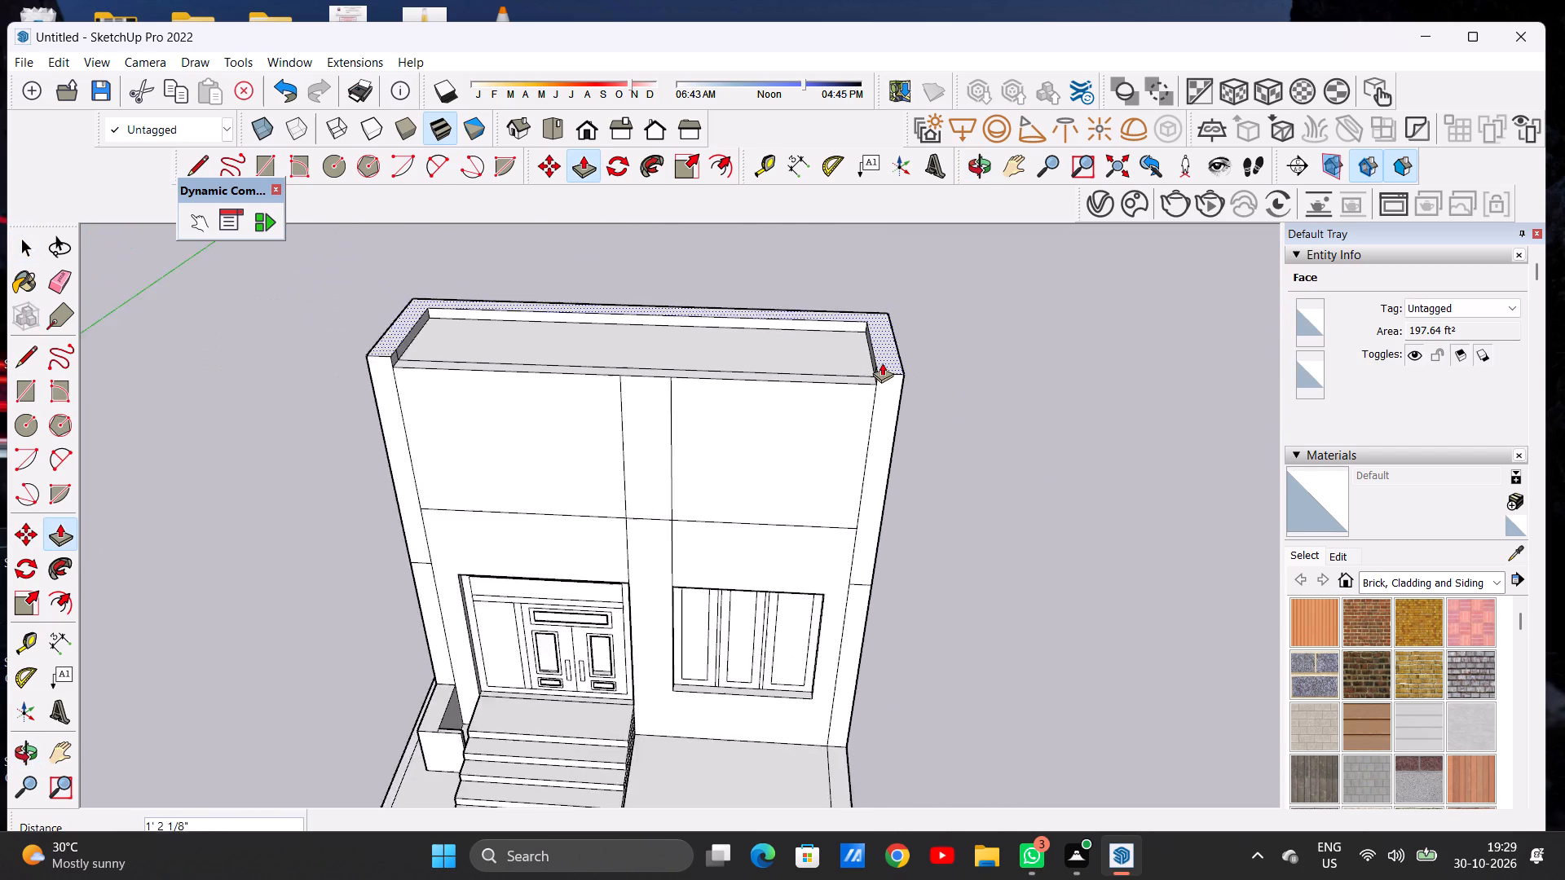
pyautogui.scroll(-4, 882, 363)
pyautogui.click(893, 321)
# Extrude the front wall's narrow top face up flush with the raised side walls.
pyautogui.scroll(3, 845, 362)
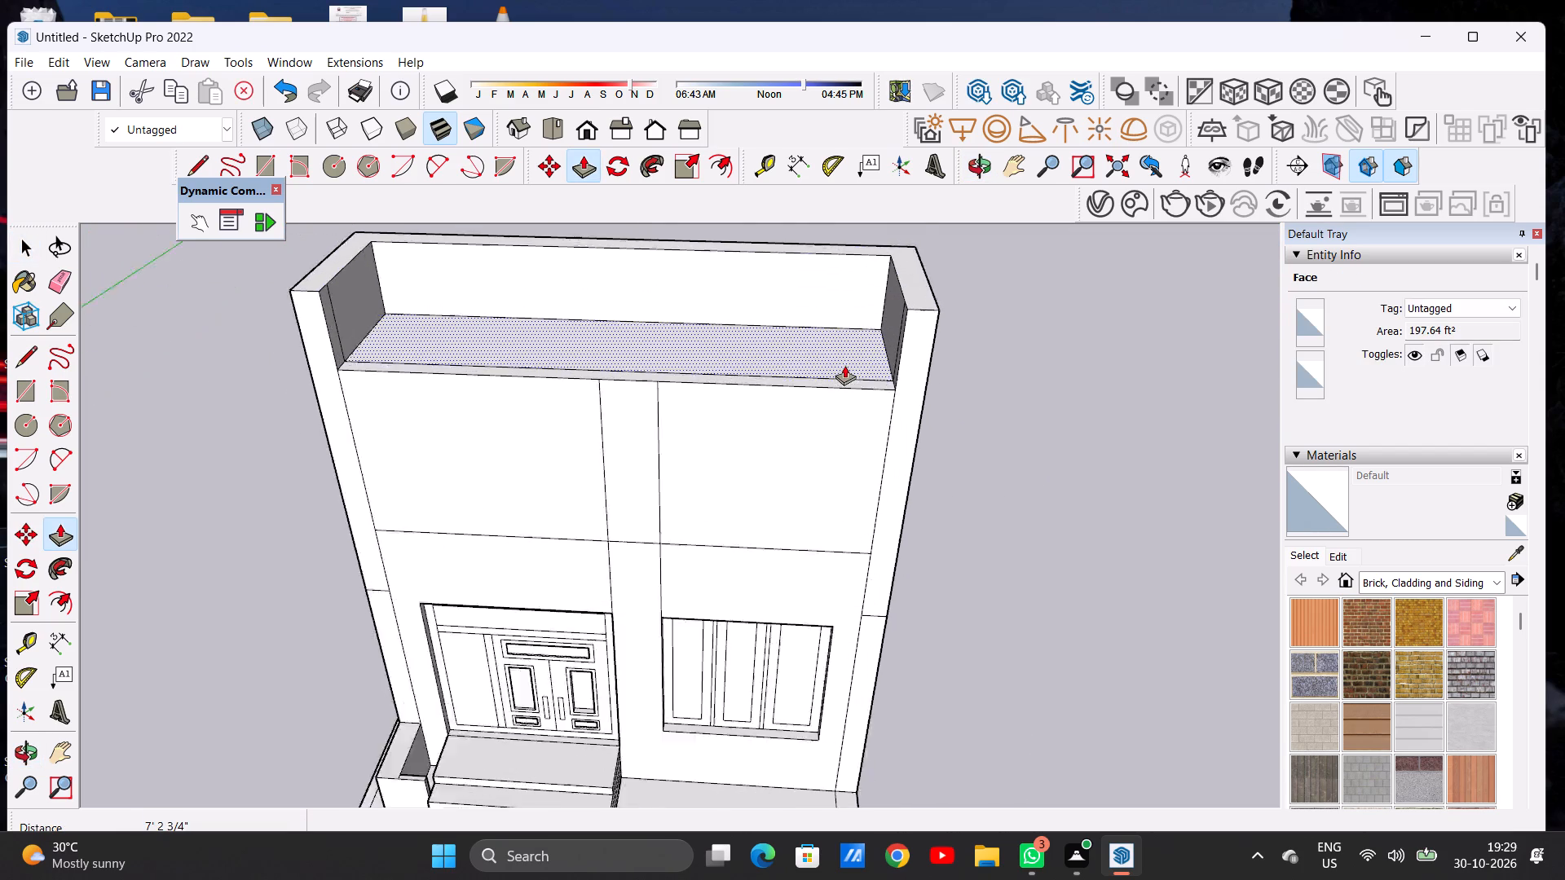
pyautogui.scroll(6, 844, 365)
pyautogui.scroll(-1, 862, 389)
pyautogui.scroll(1, 866, 391)
pyautogui.click(905, 388)
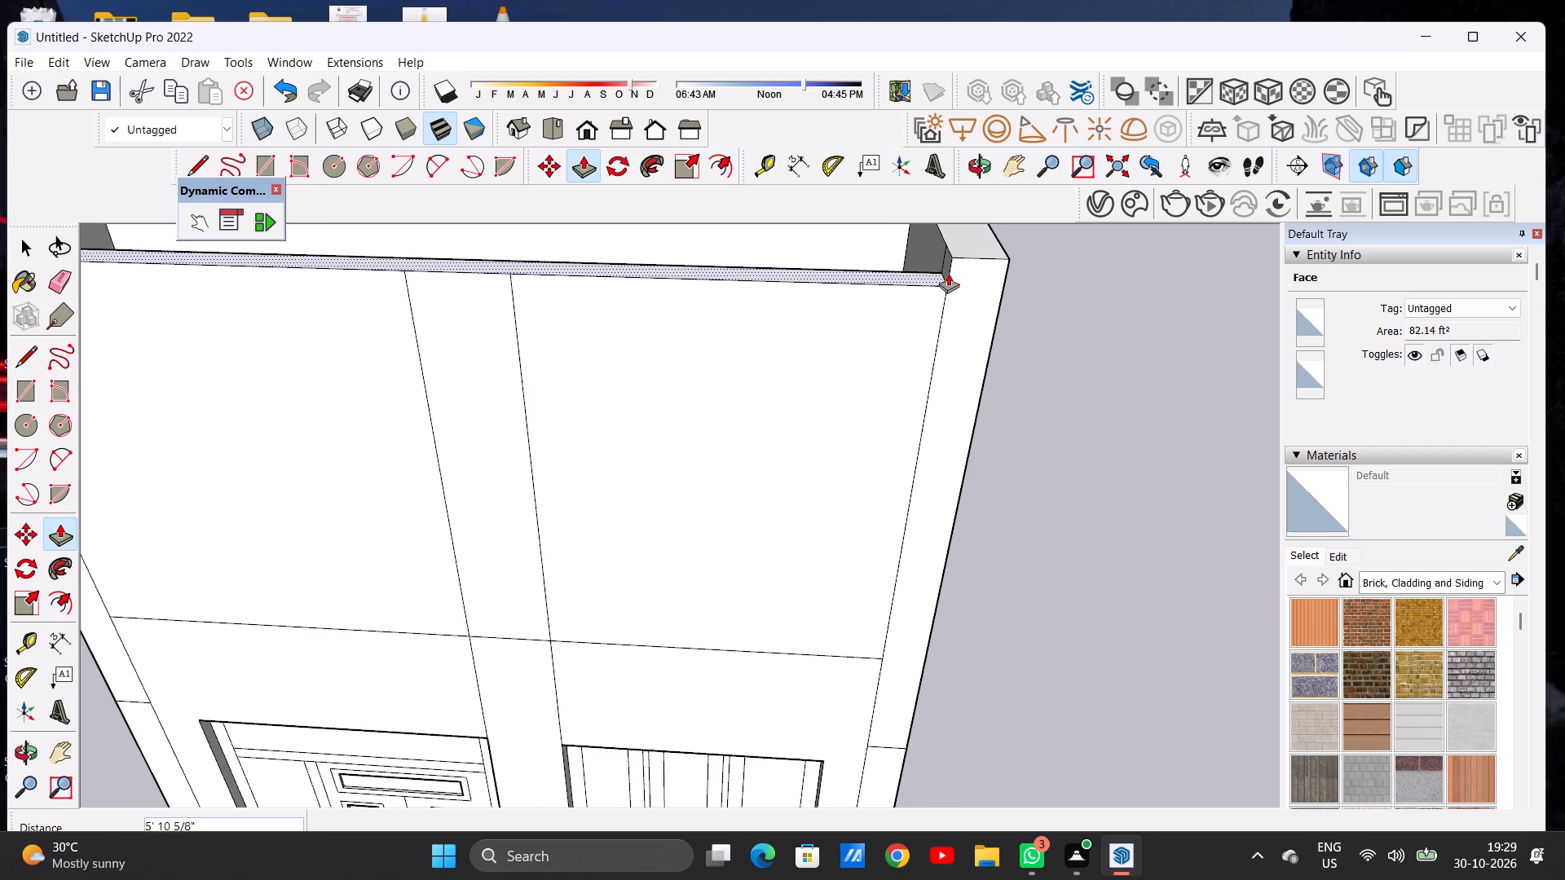
pyautogui.click(948, 259)
pyautogui.press('space')
# Extrude the recessed roof face up about 7' 3" to the top edge of the surrounding walls.
pyautogui.scroll(-8, 834, 474)
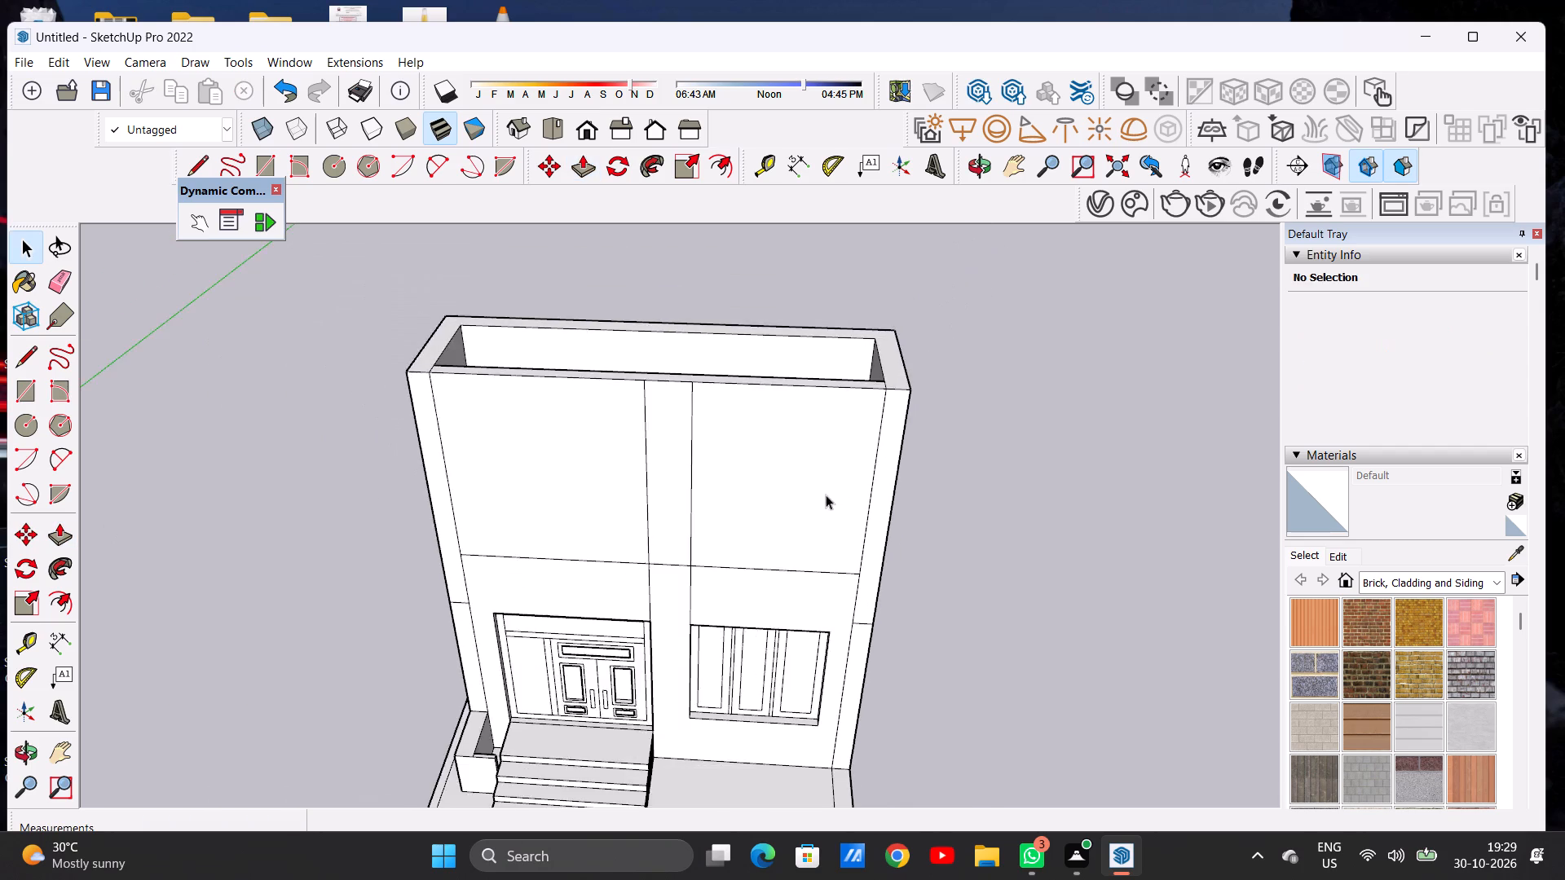
pyautogui.scroll(-3, 826, 495)
pyautogui.moveTo(789, 521); pyautogui.dragTo(522, 609, button='middle')
pyautogui.moveTo(711, 473); pyautogui.dragTo(675, 518, button='middle')
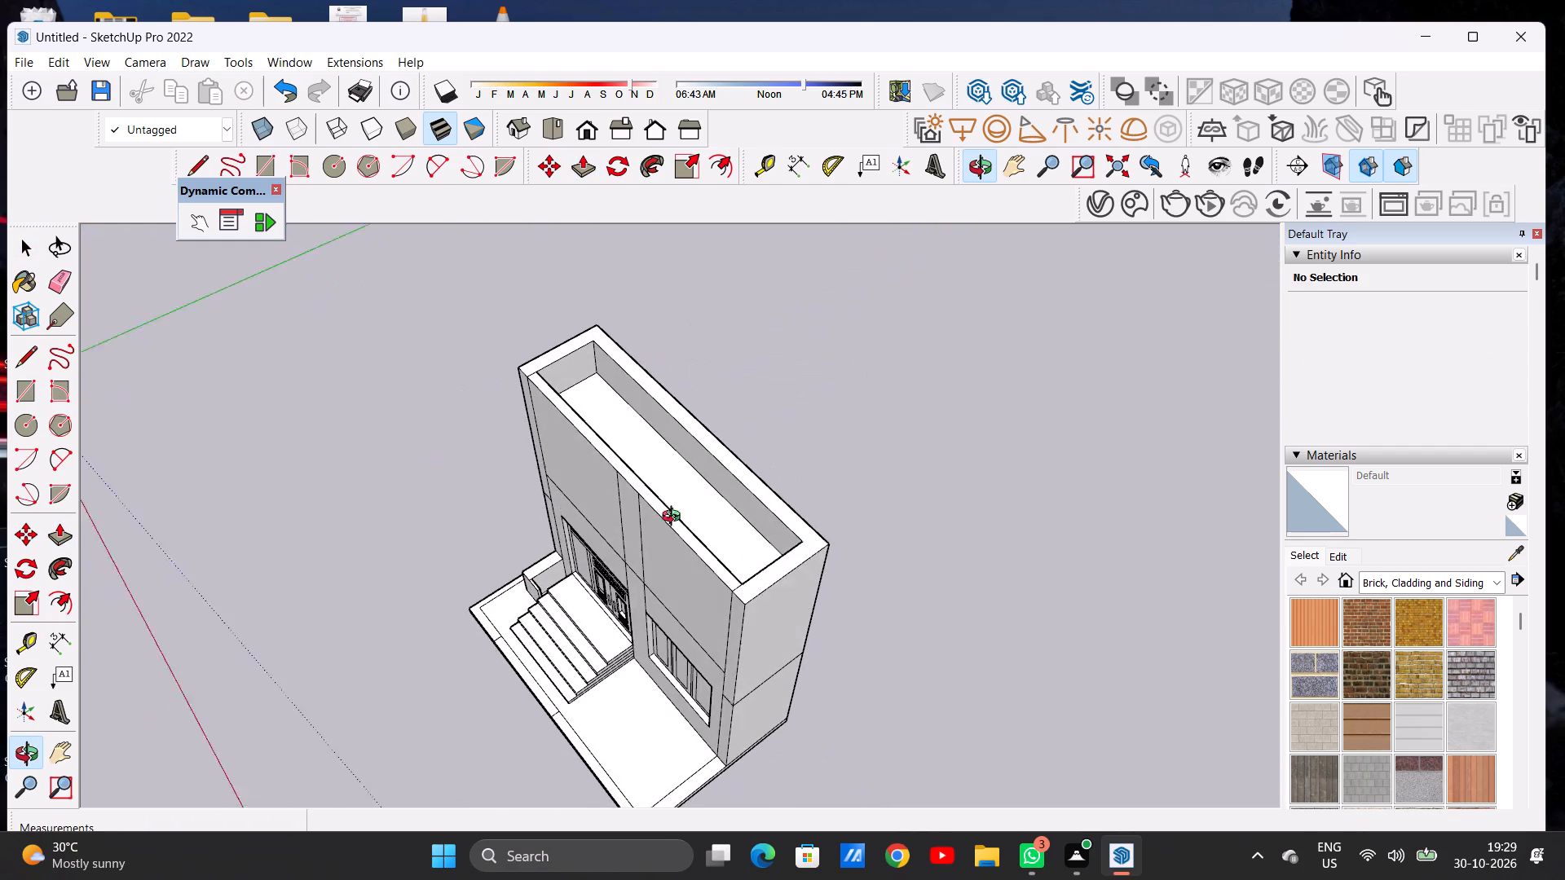
pyautogui.moveTo(675, 518); pyautogui.dragTo(670, 529, button='middle')
pyautogui.scroll(9, 691, 513)
pyautogui.press('p')
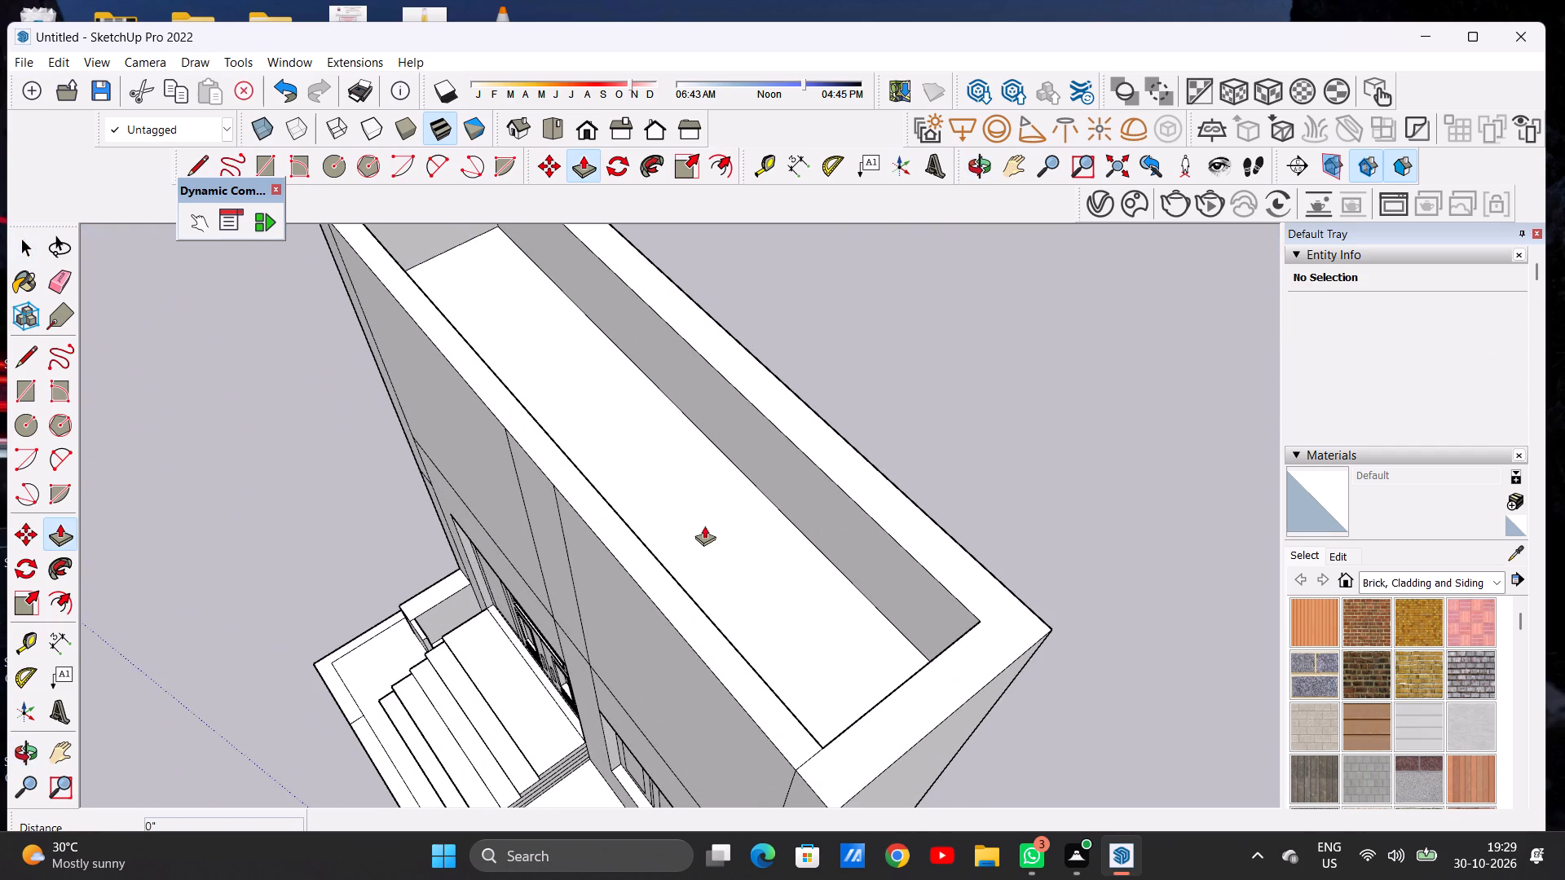
pyautogui.click(709, 530)
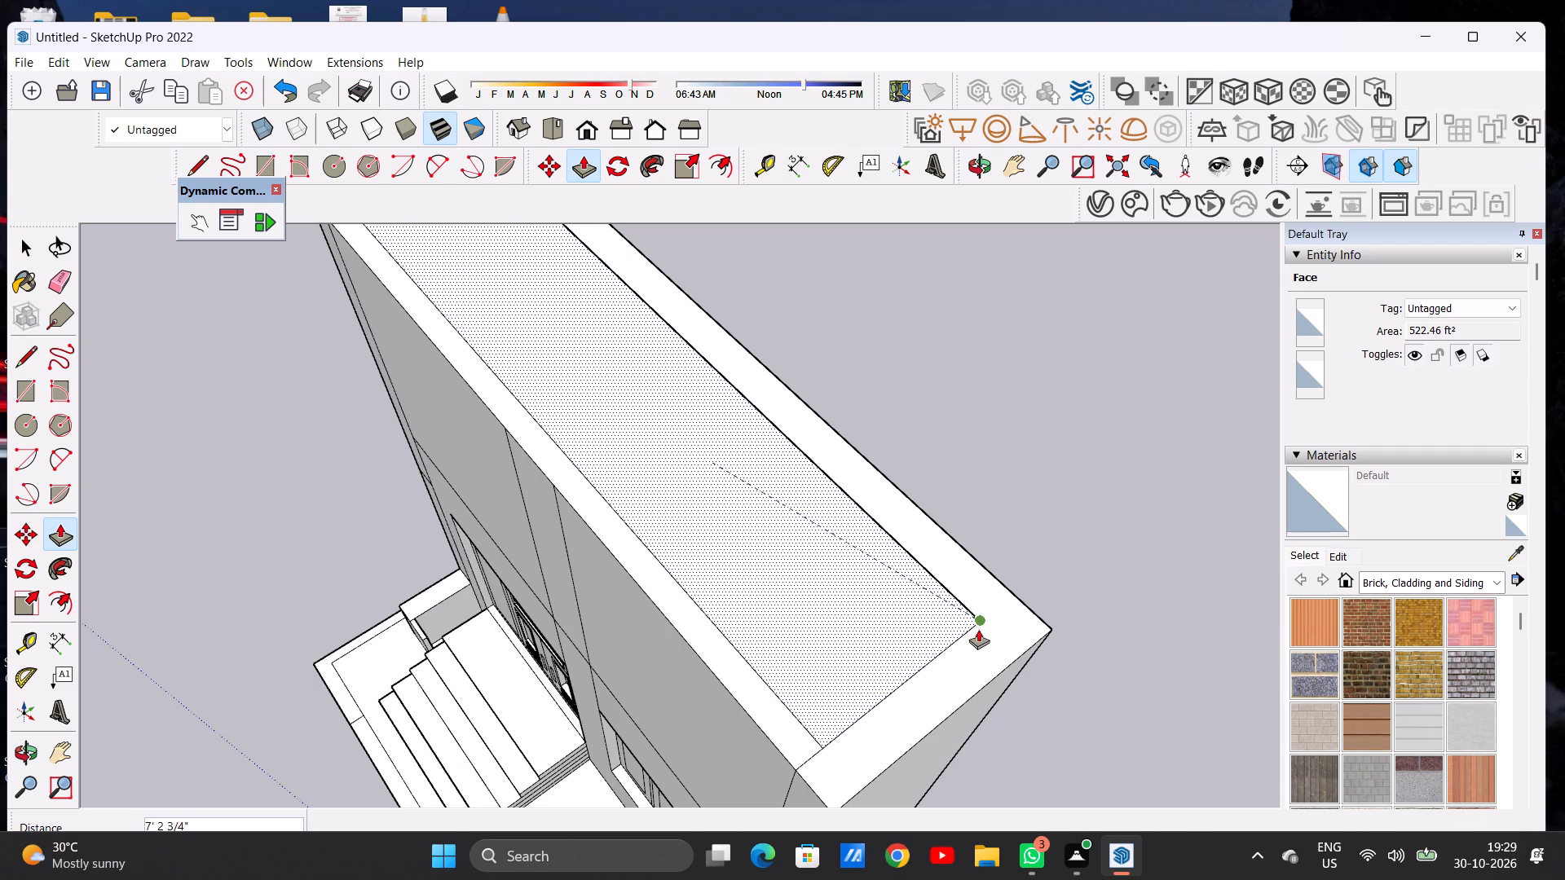
pyautogui.click(977, 622)
pyautogui.press('space')
# Examine the heightened building and its full facade from above, at an angle and from the front.
pyautogui.scroll(-18, 867, 631)
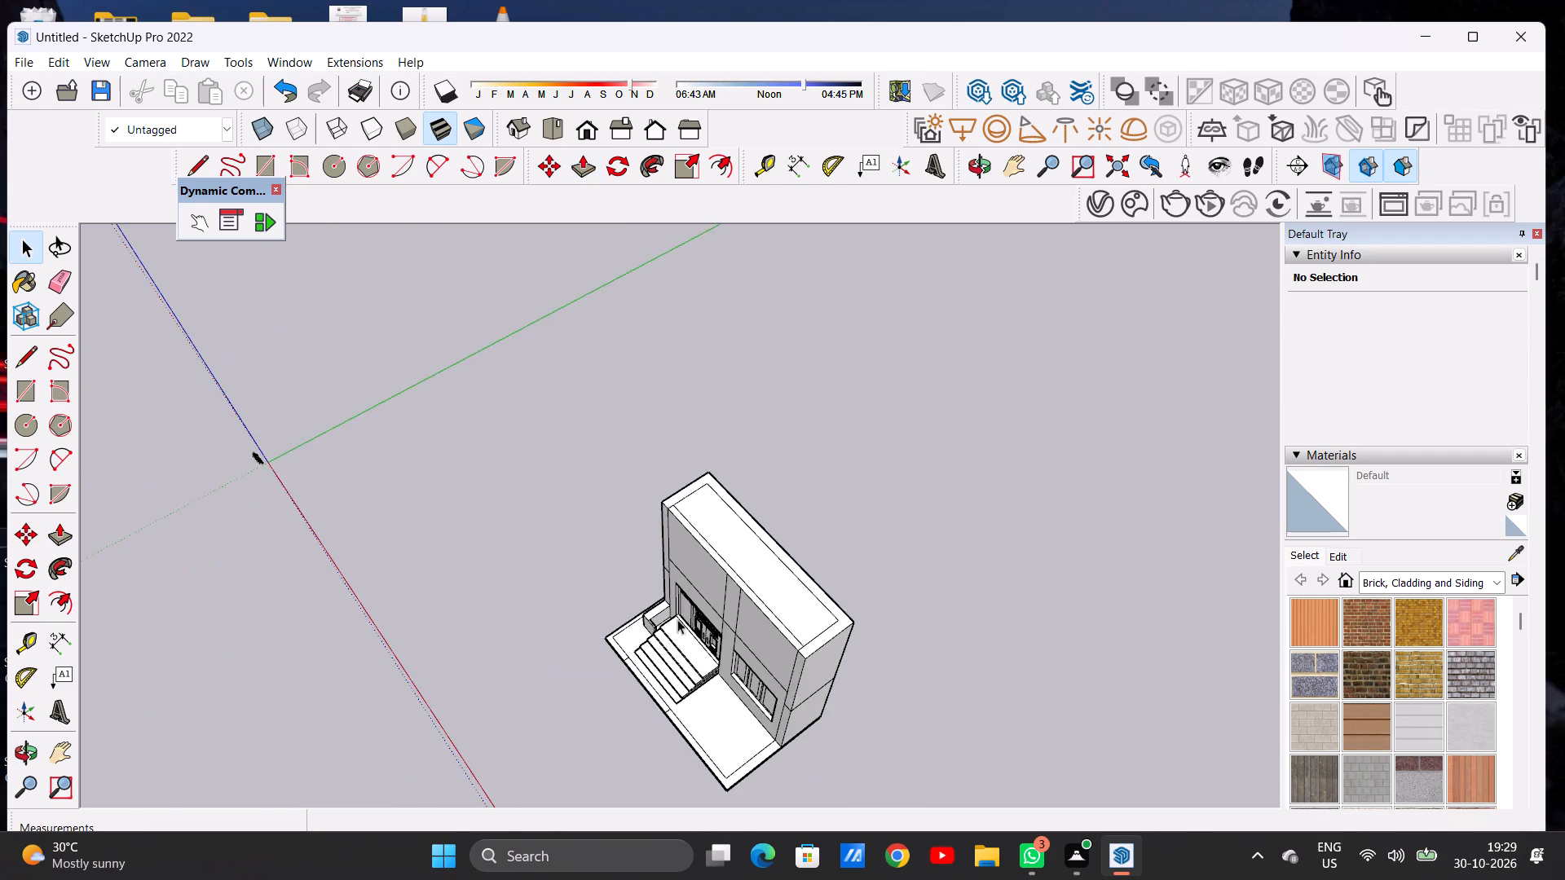
pyautogui.moveTo(672, 625); pyautogui.dragTo(948, 417, button='middle')
pyautogui.scroll(-4, 805, 491)
pyautogui.moveTo(811, 522); pyautogui.dragTo(843, 433, button='middle')
pyautogui.scroll(5, 785, 483)
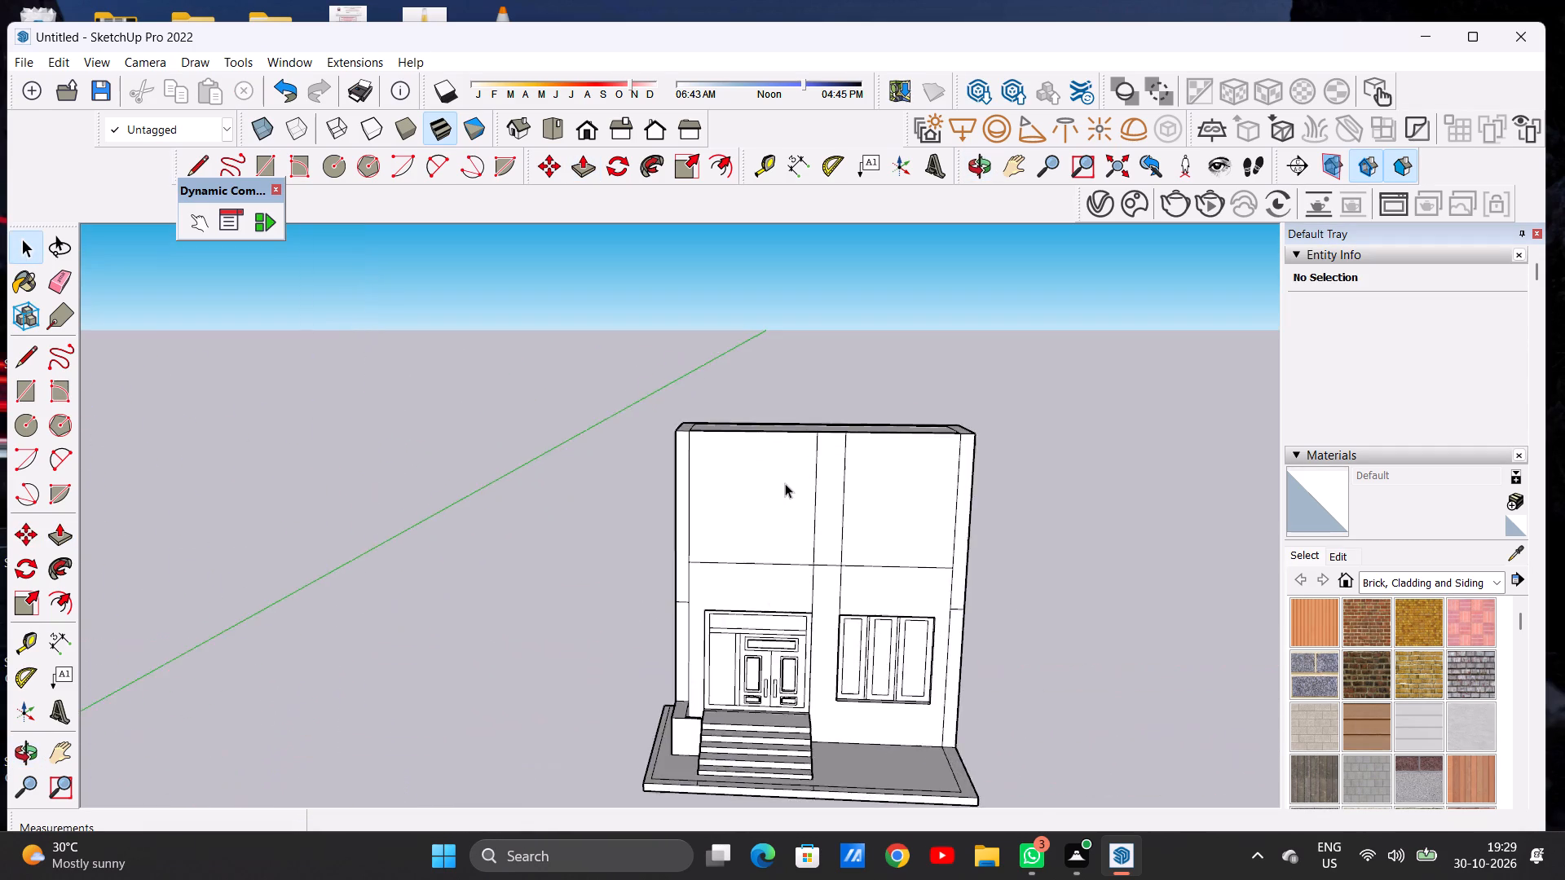
pyautogui.scroll(9, 785, 483)
pyautogui.moveTo(729, 517); pyautogui.dragTo(785, 471, button='middle')
pyautogui.scroll(-11, 628, 507)
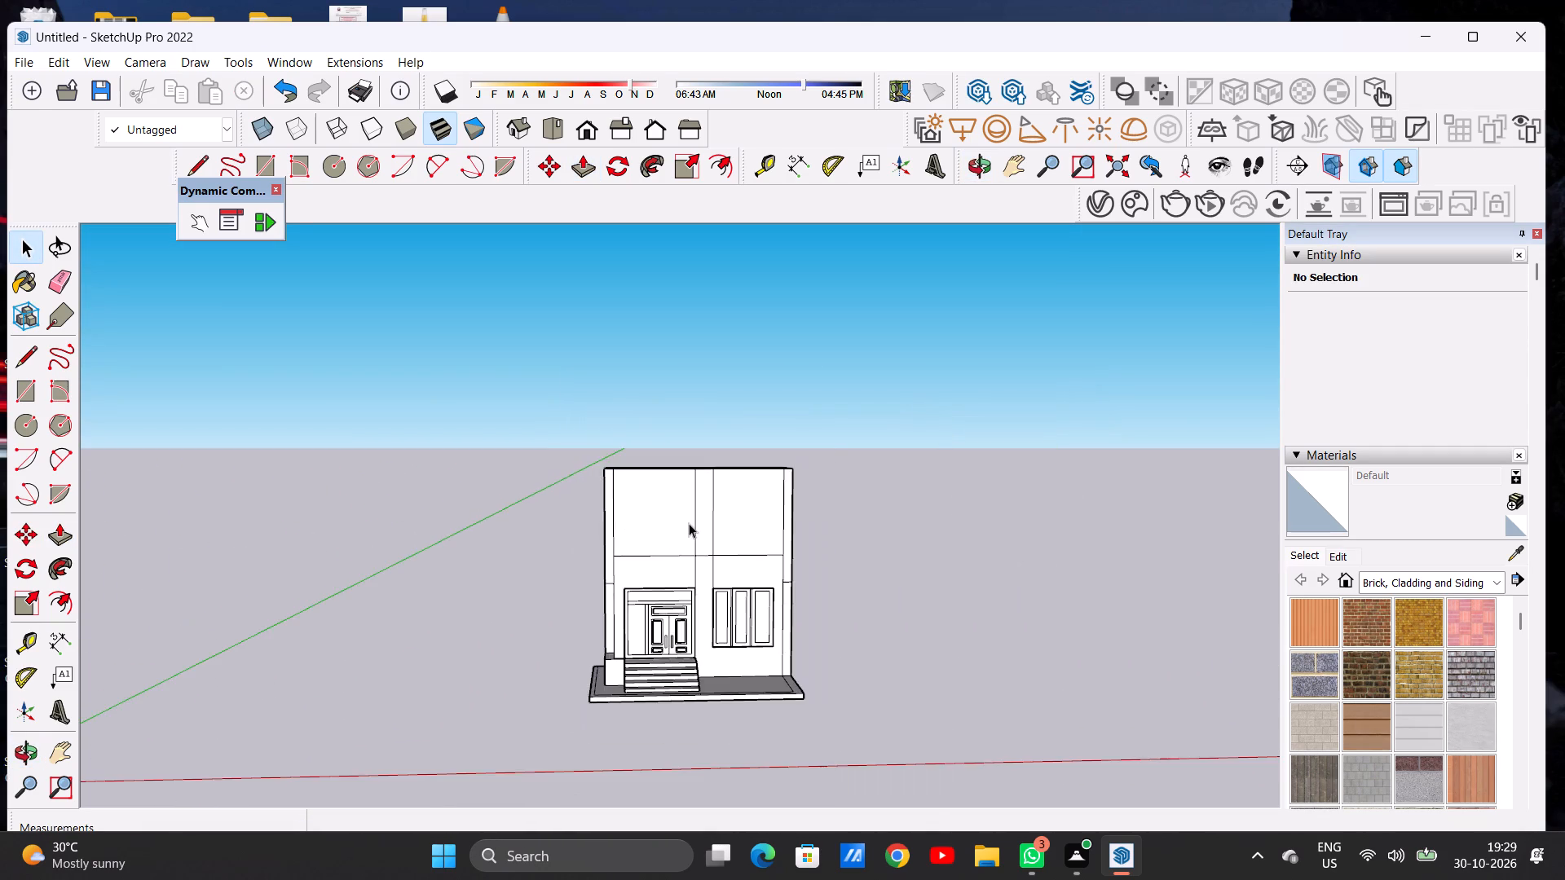
pyautogui.scroll(8, 689, 523)
pyautogui.moveTo(672, 551); pyautogui.dragTo(663, 537, button='middle')
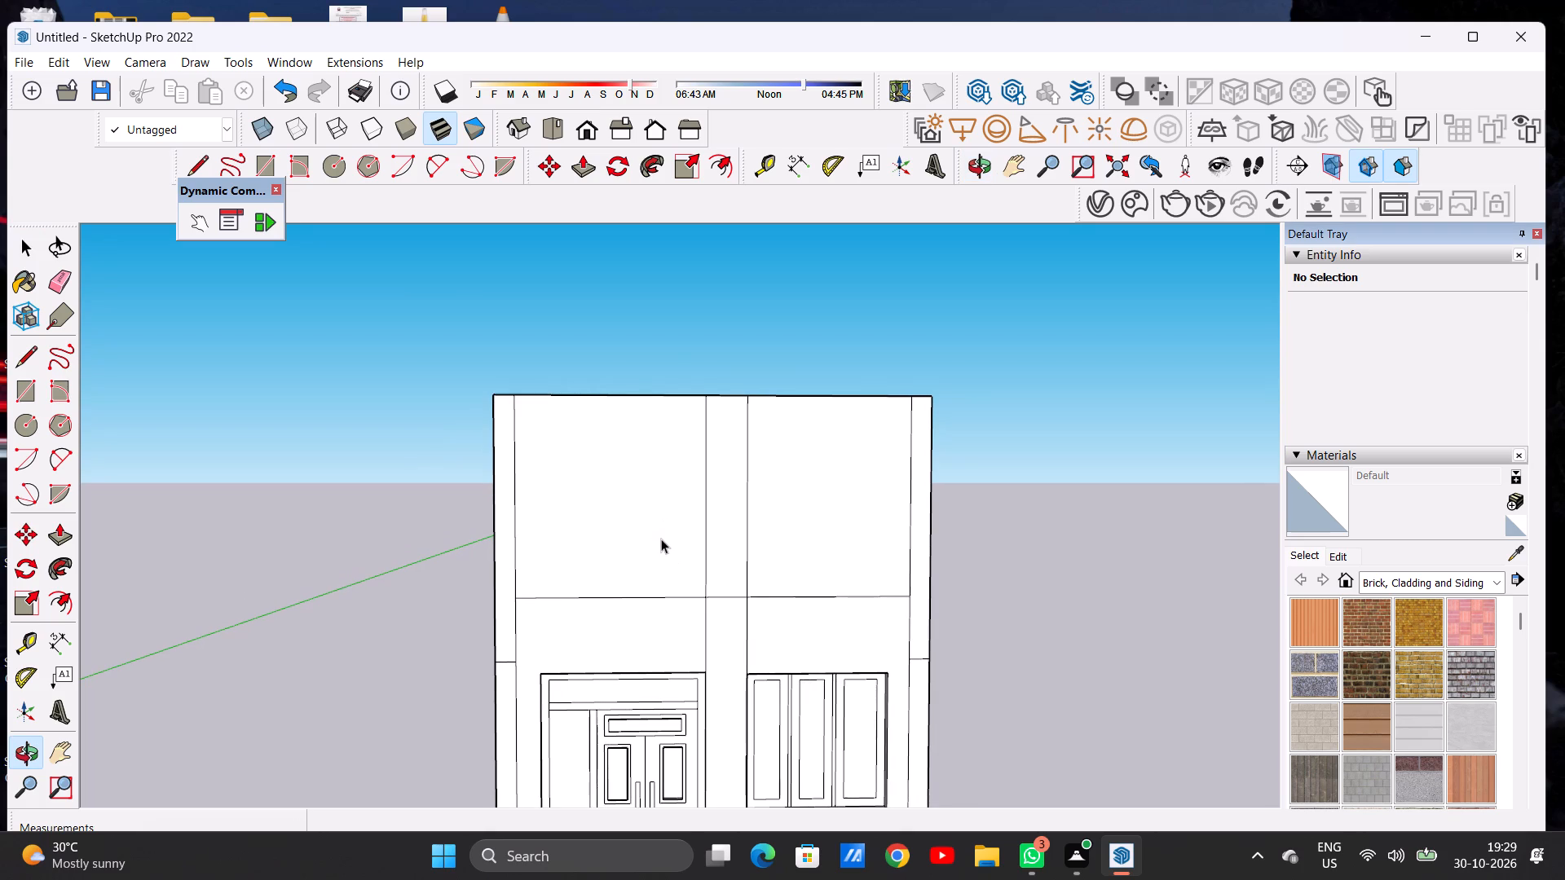
# Erase the short horizontal line crossing the central pillar strip above the door and window.
pyautogui.scroll(6, 739, 596)
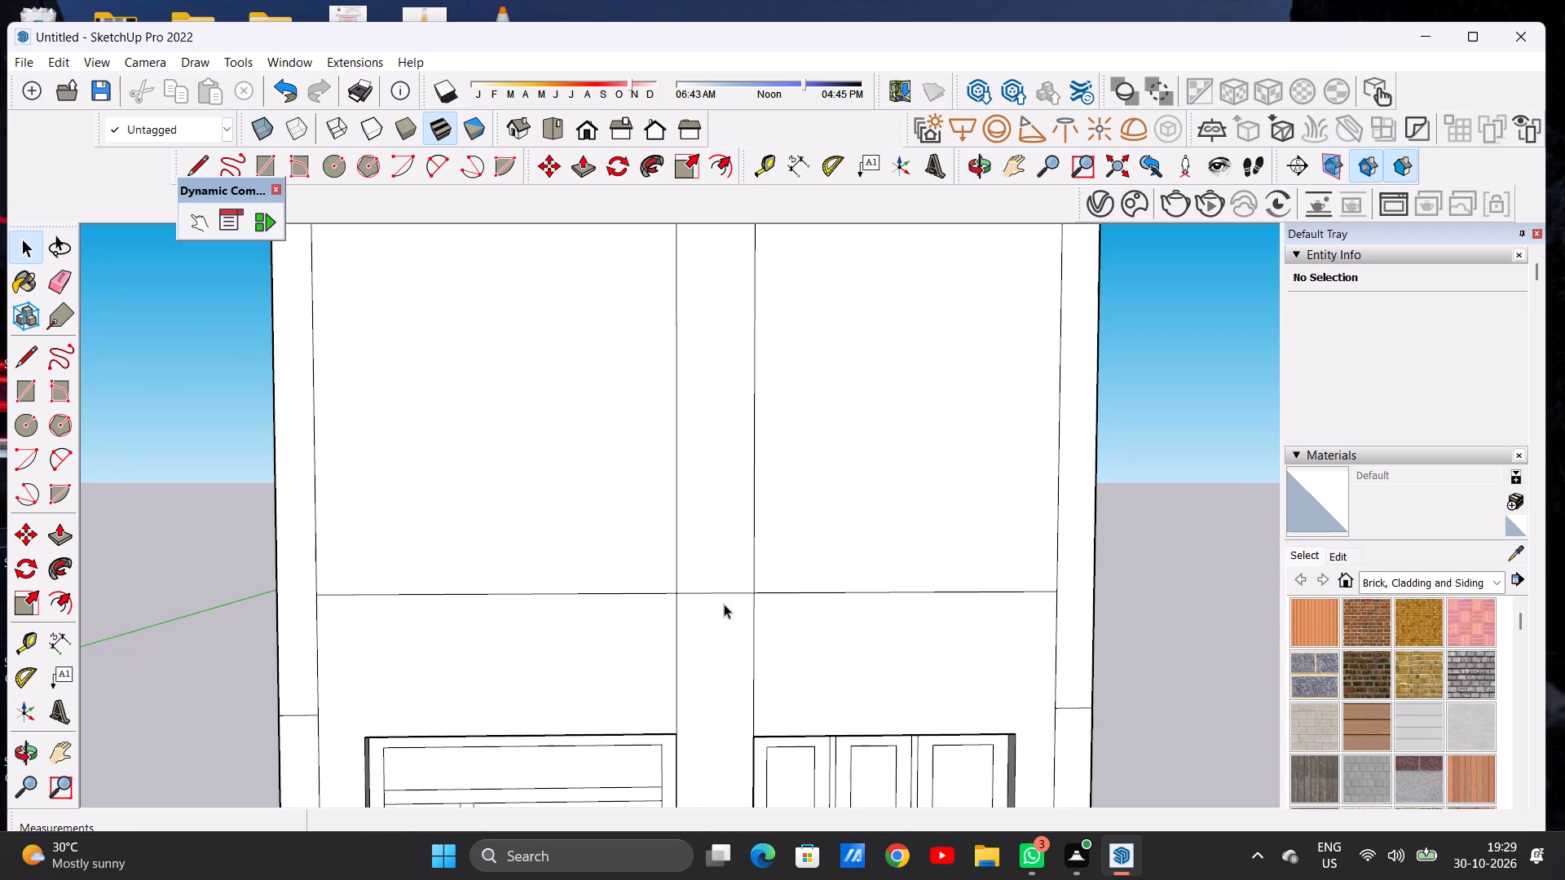
pyautogui.press('e')
pyautogui.moveTo(715, 588); pyautogui.dragTo(714, 601)
pyautogui.press('space')
pyautogui.scroll(-6, 688, 618)
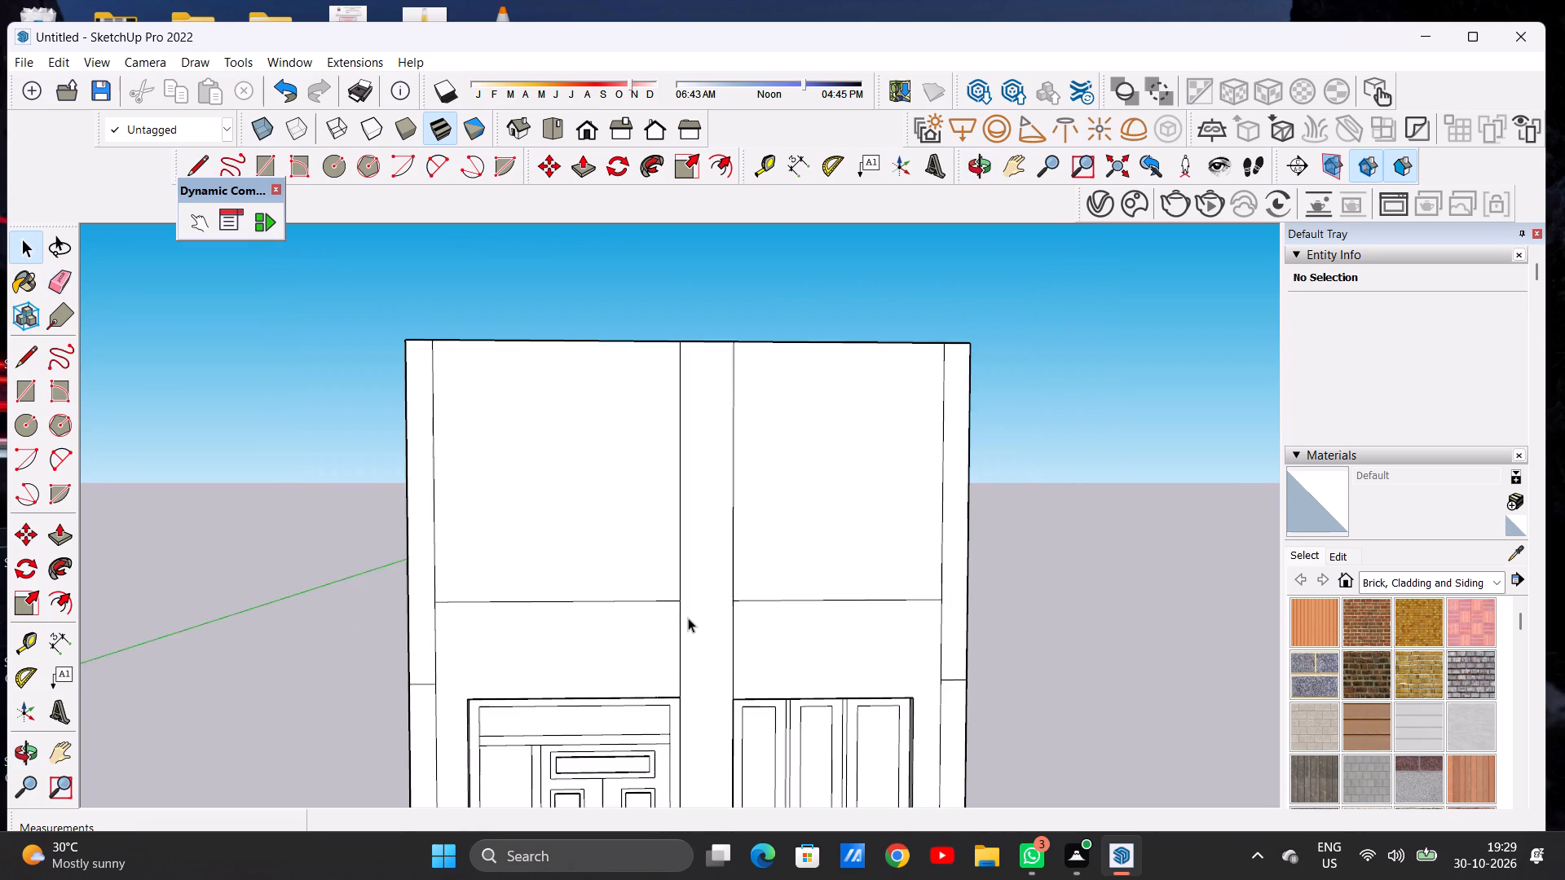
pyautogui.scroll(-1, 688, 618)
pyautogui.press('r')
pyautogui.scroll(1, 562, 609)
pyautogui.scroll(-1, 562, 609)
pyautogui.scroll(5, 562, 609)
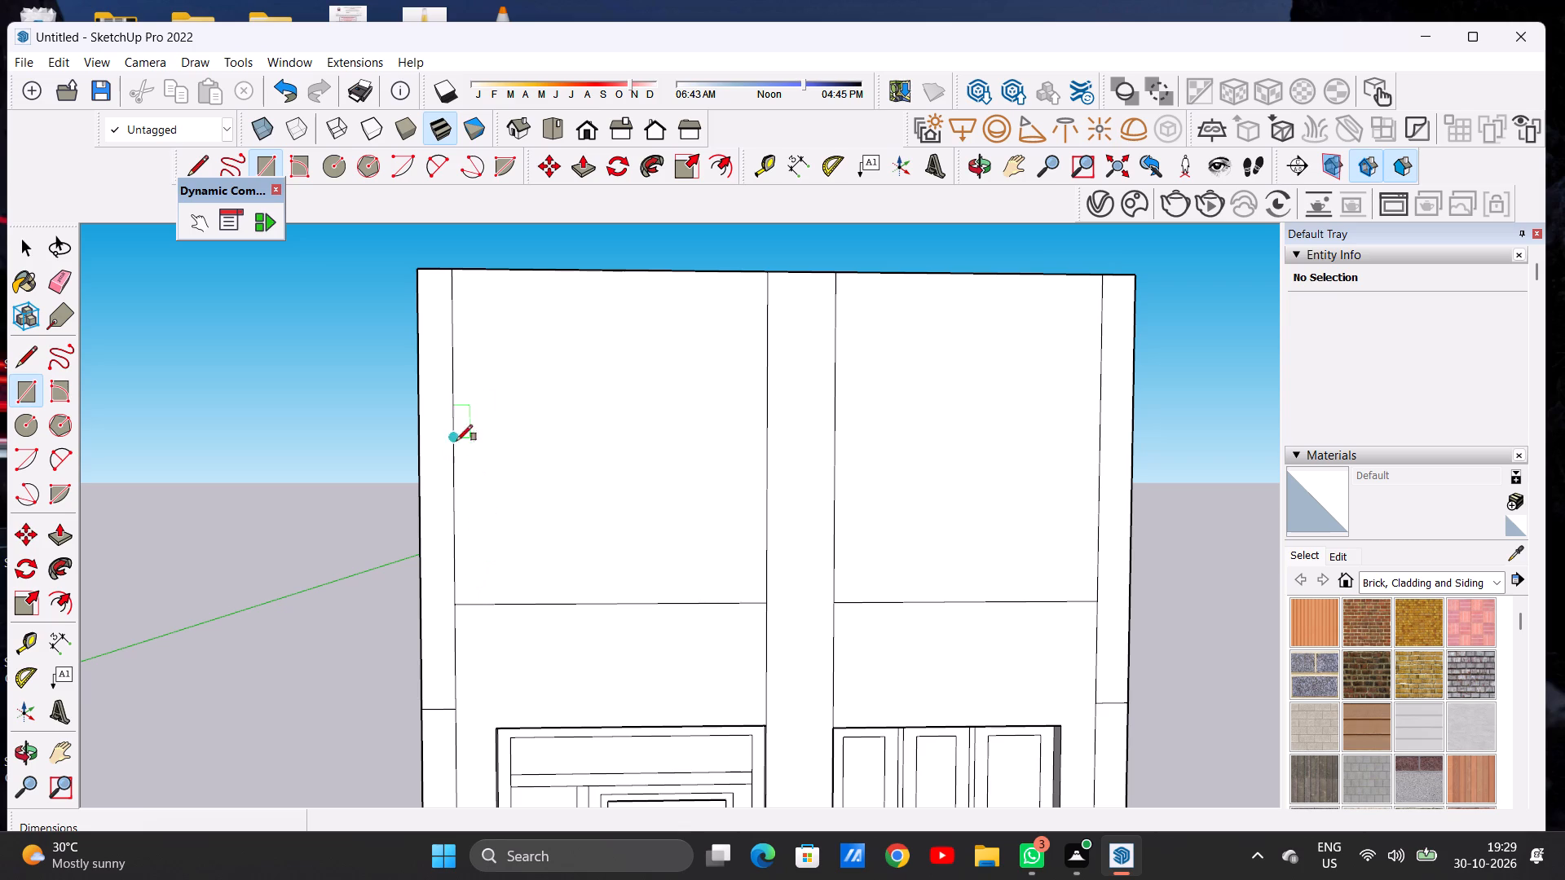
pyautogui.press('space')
# Draw horizontal lines near the top of both upper bays, about 23' 3" long above the door and 20' 3" above the window.
pyautogui.write('L')
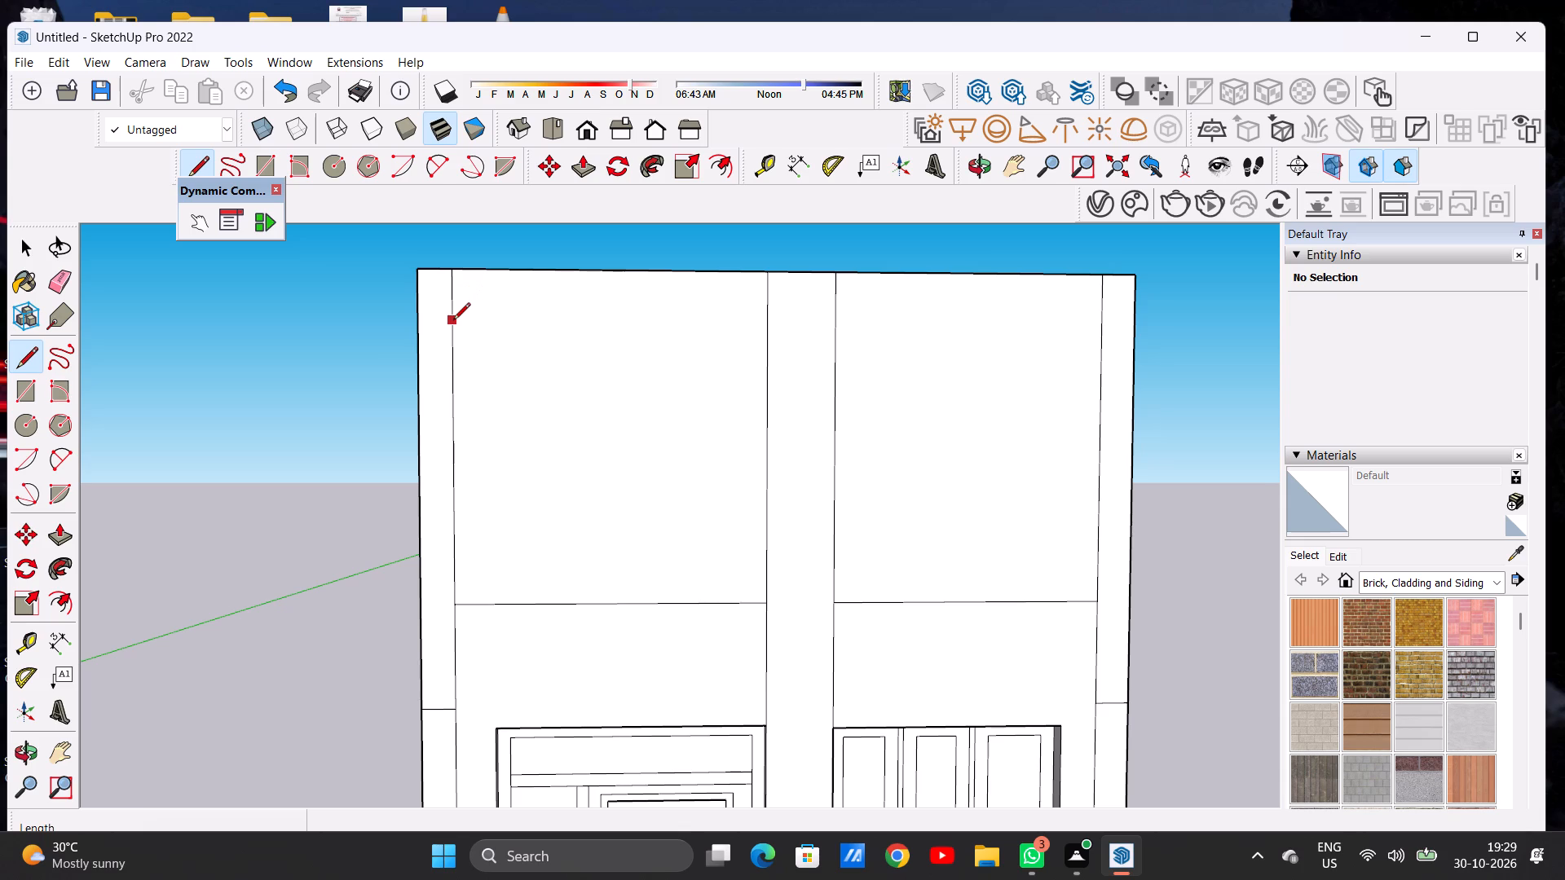
pyautogui.click(453, 320)
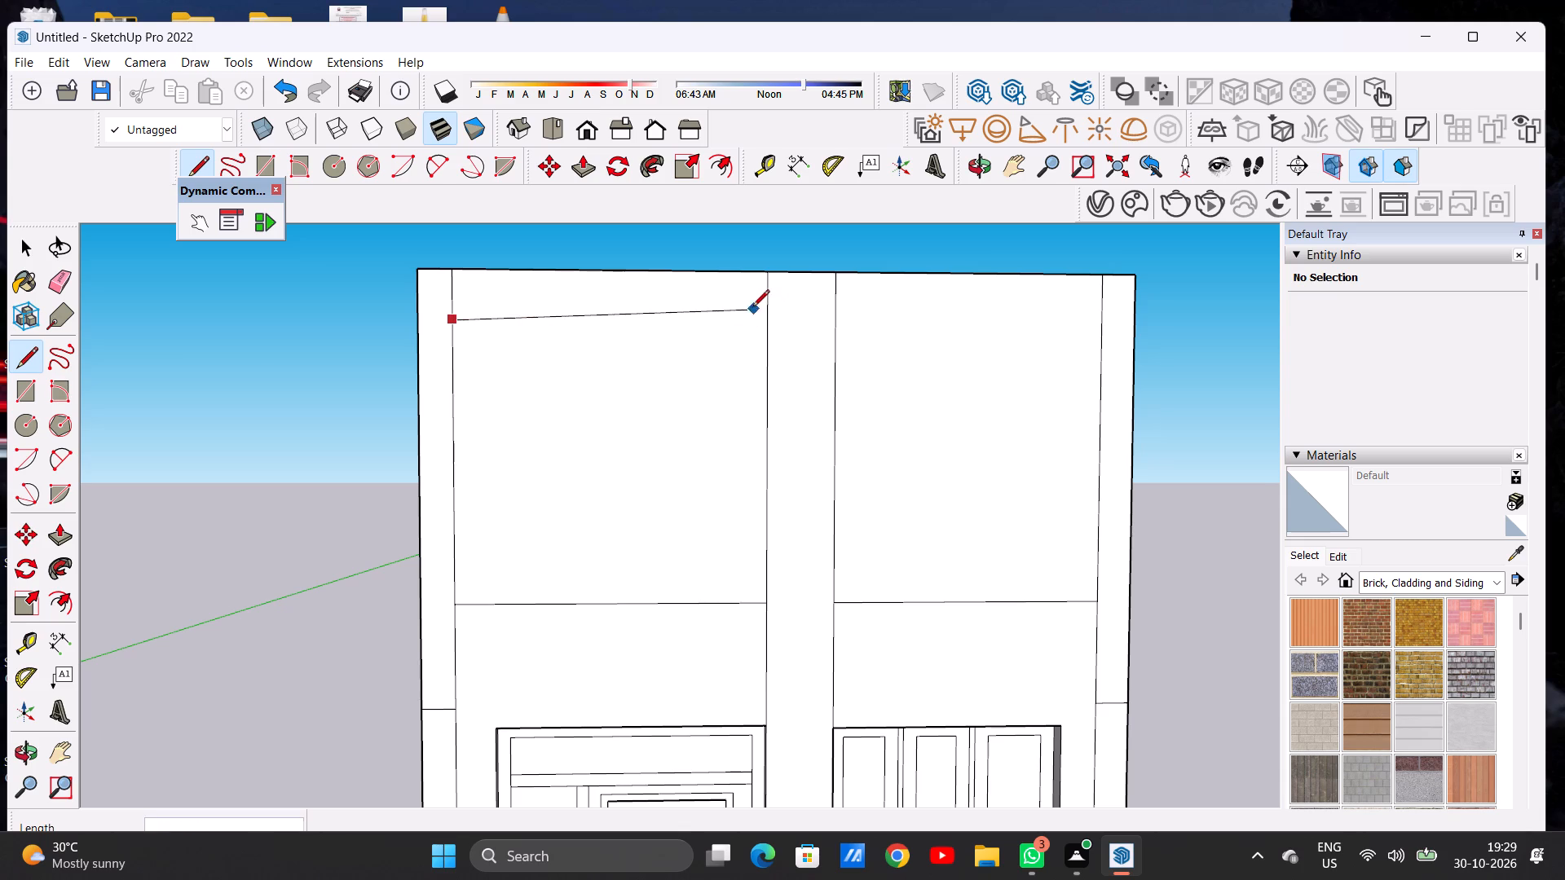
pyautogui.click(767, 319)
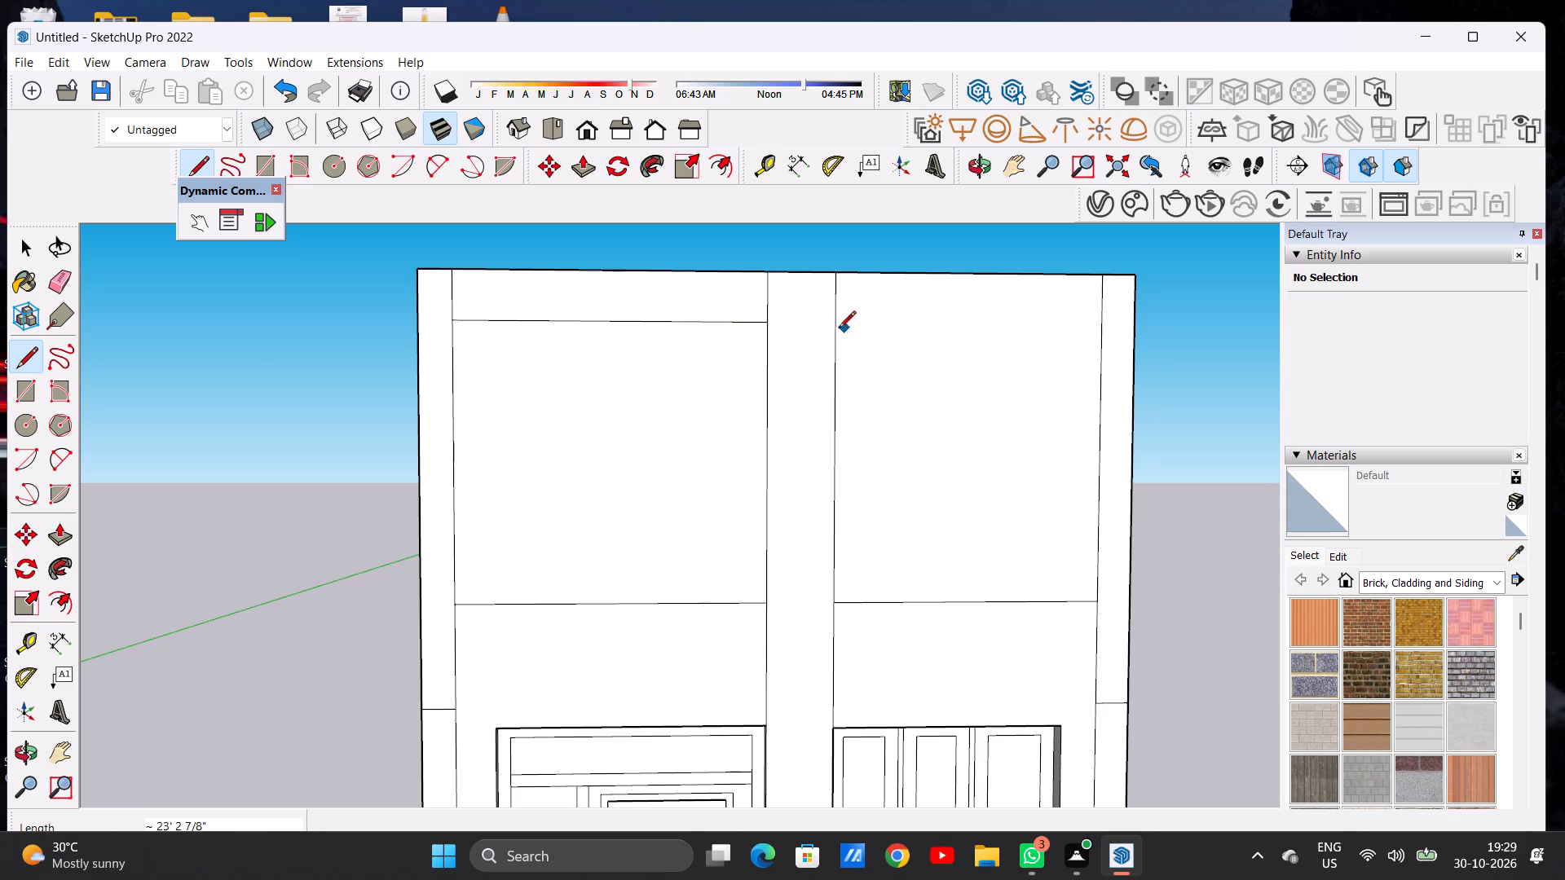
pyautogui.click(840, 328)
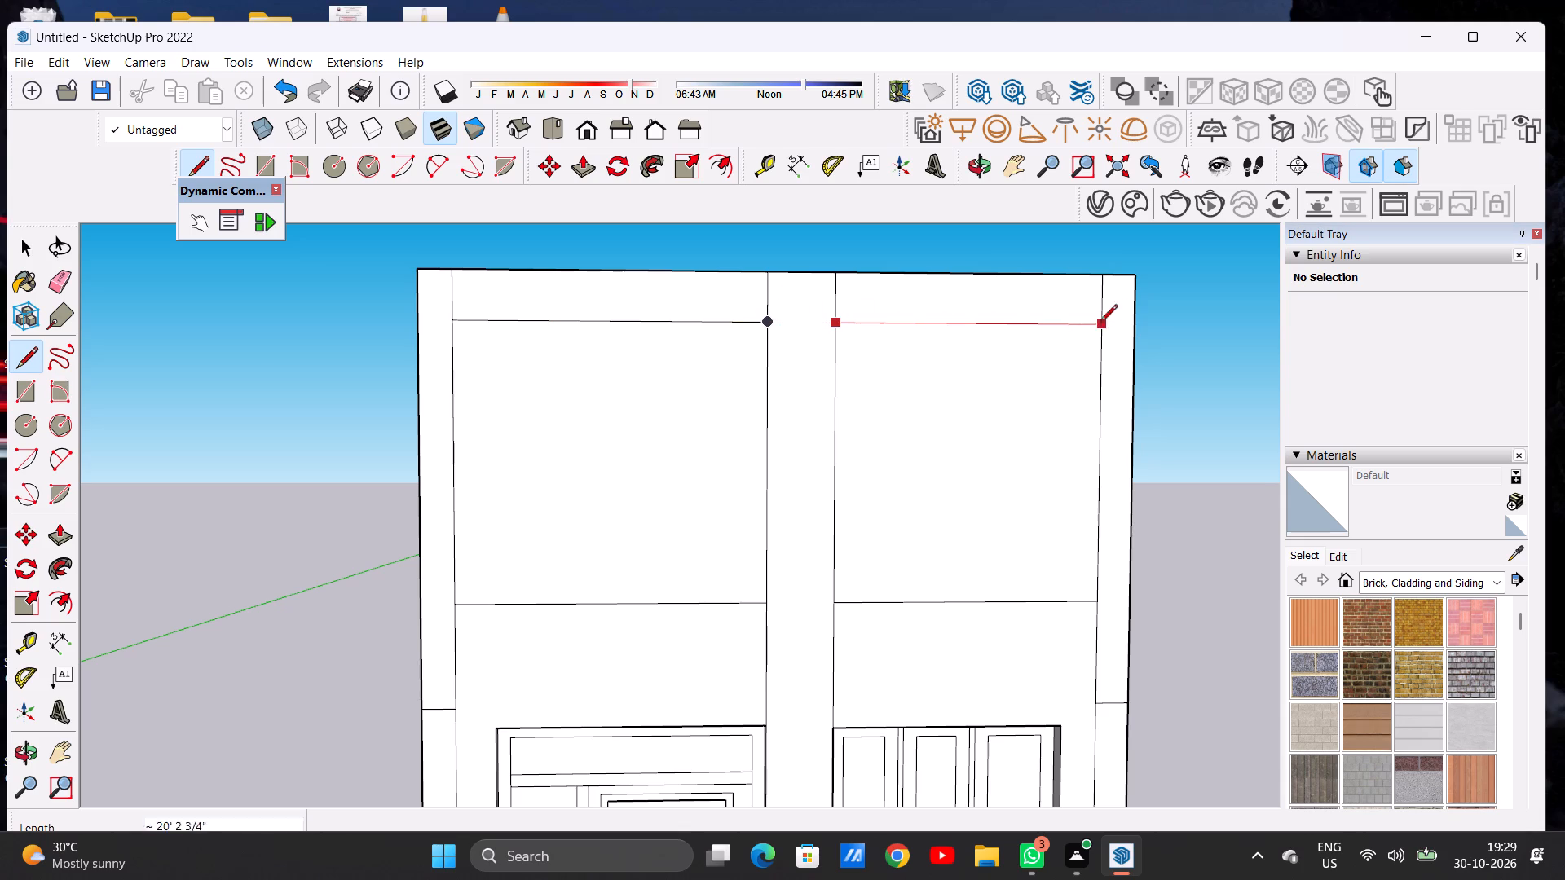
pyautogui.click(1099, 324)
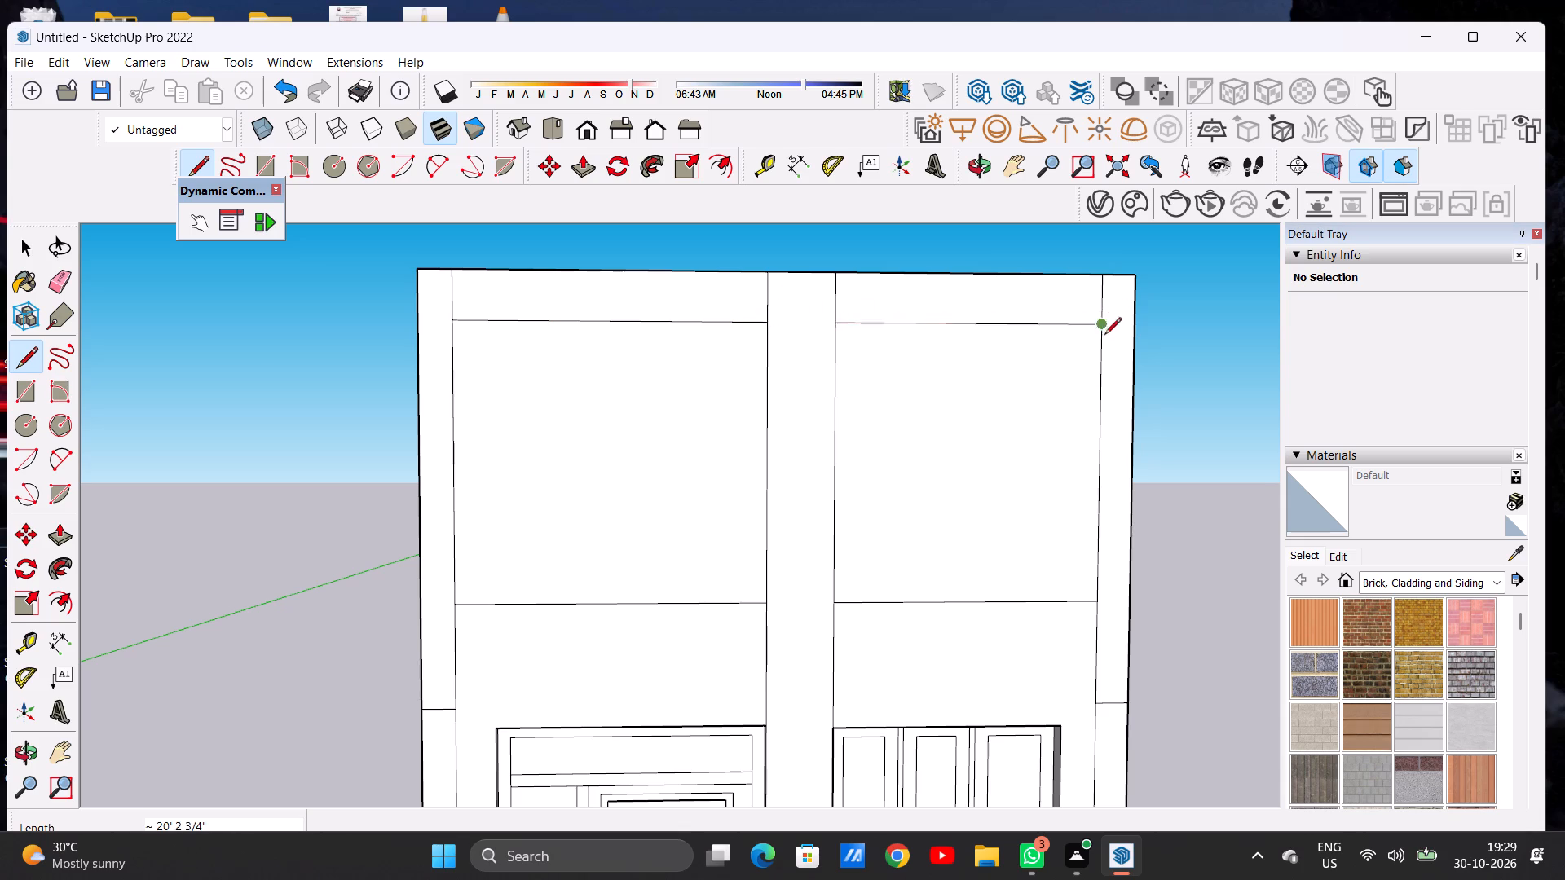
pyautogui.press('space')
# Examine the divided facade from the front and at an angle, including the two outer edge strips.
pyautogui.scroll(-7, 719, 442)
pyautogui.scroll(5, 720, 463)
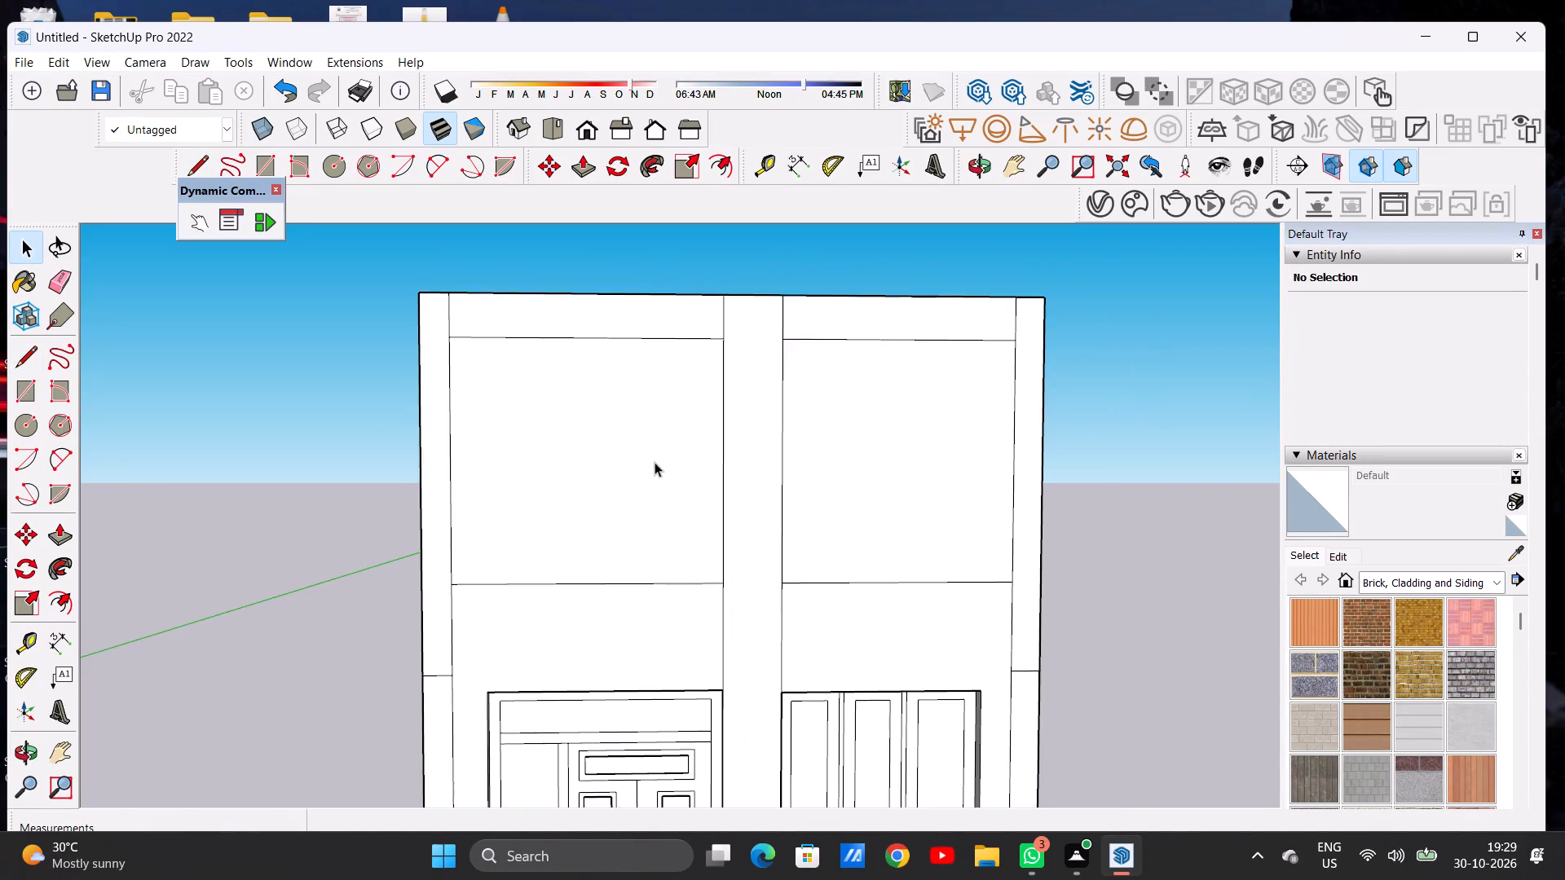
pyautogui.scroll(-4, 625, 471)
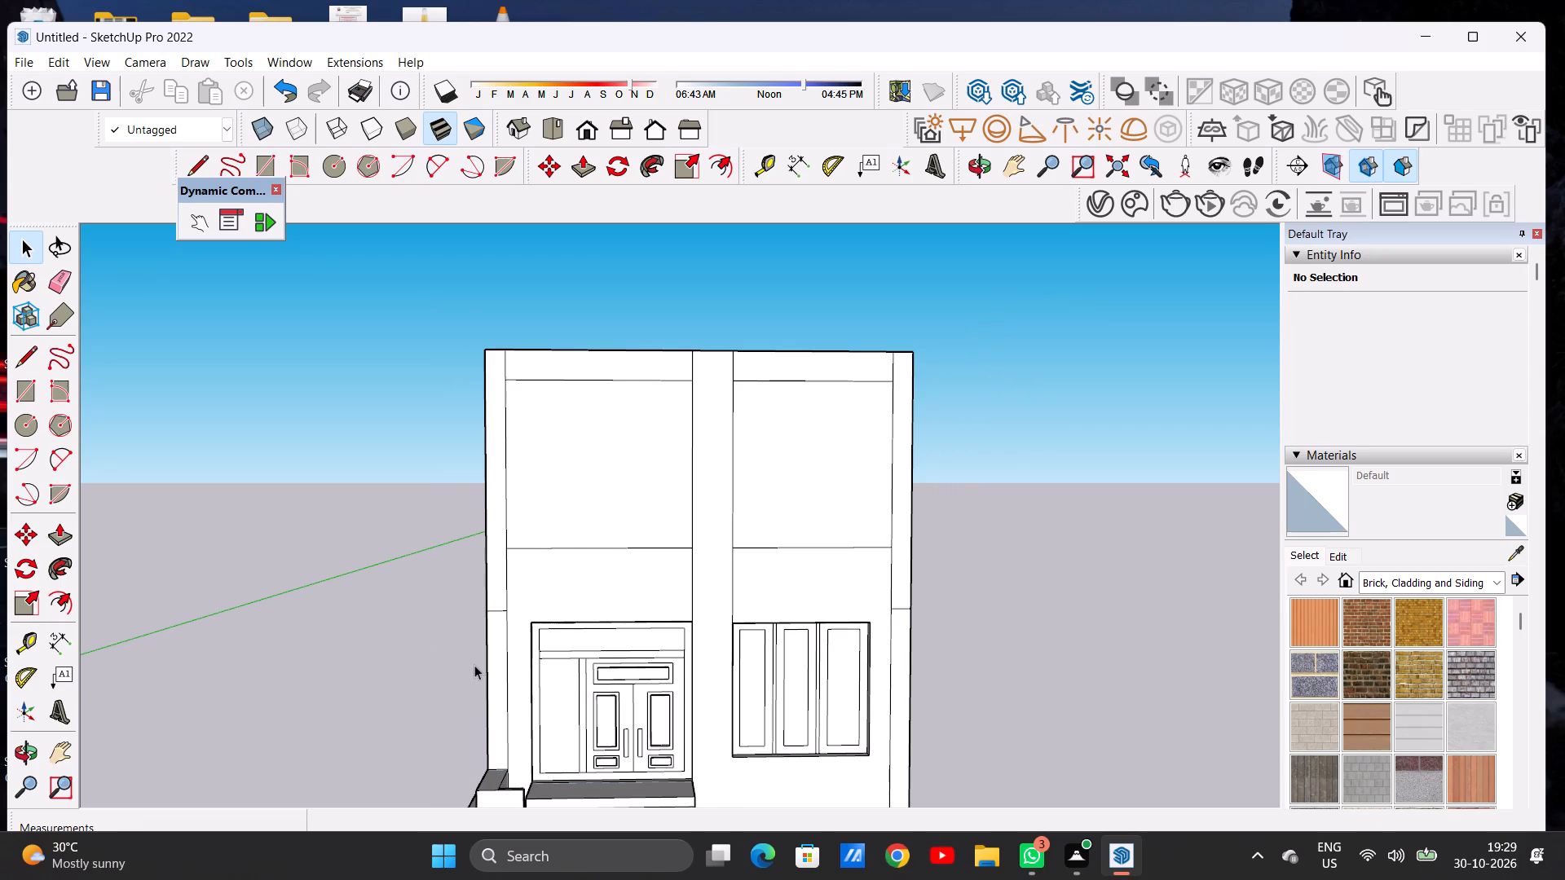
pyautogui.scroll(6, 518, 610)
pyautogui.moveTo(496, 608); pyautogui.dragTo(807, 618, button='middle')
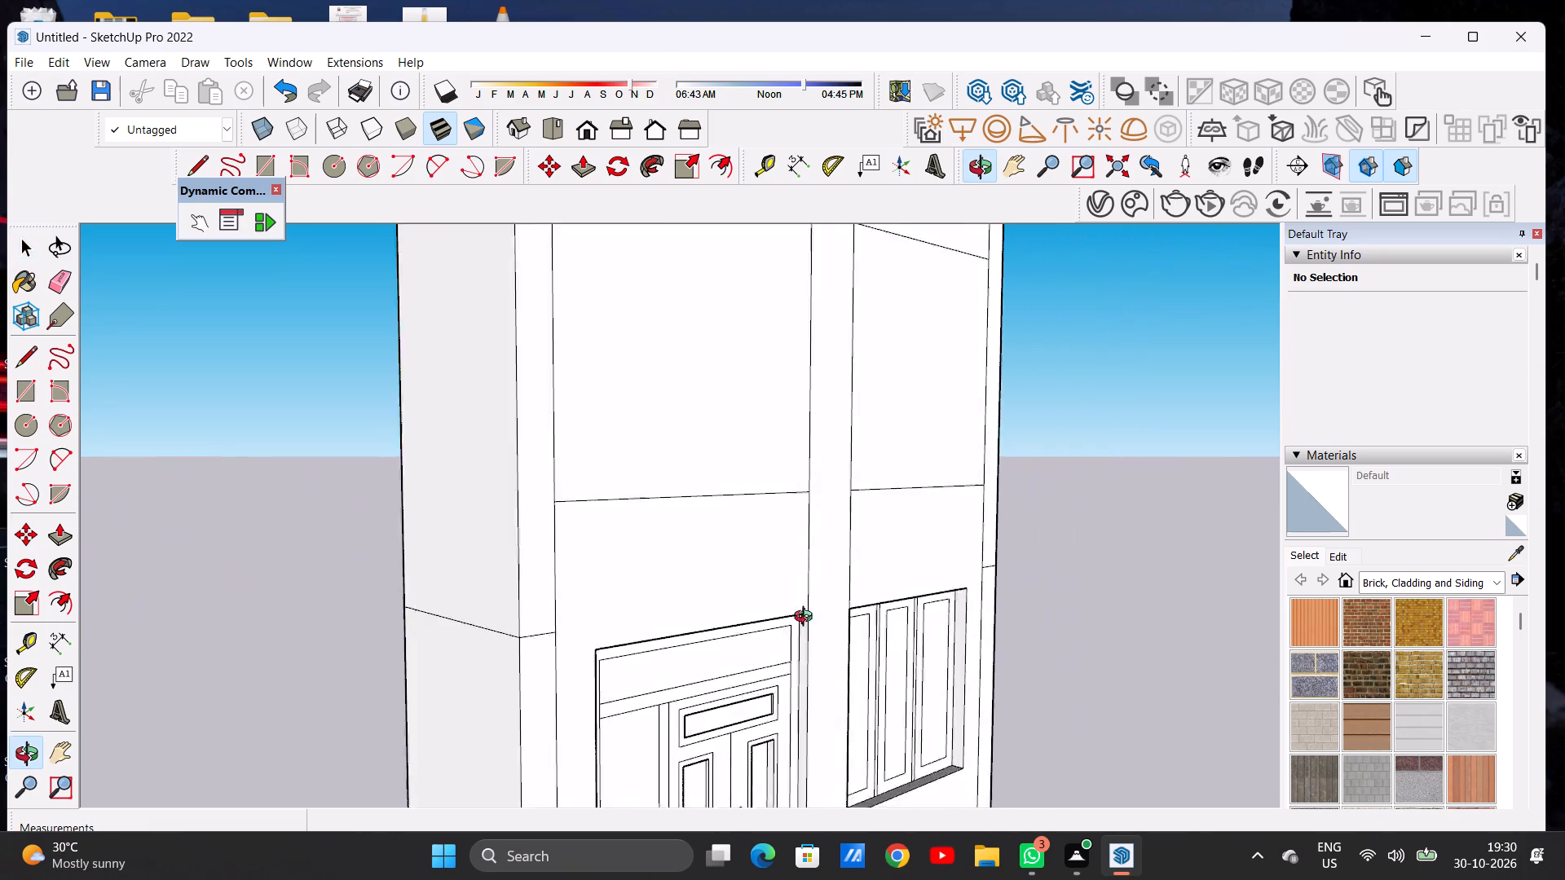
pyautogui.moveTo(807, 618); pyautogui.dragTo(511, 623, button='middle')
pyautogui.scroll(-5, 495, 610)
pyautogui.moveTo(535, 609); pyautogui.dragTo(518, 619, button='middle')
pyautogui.scroll(5, 526, 621)
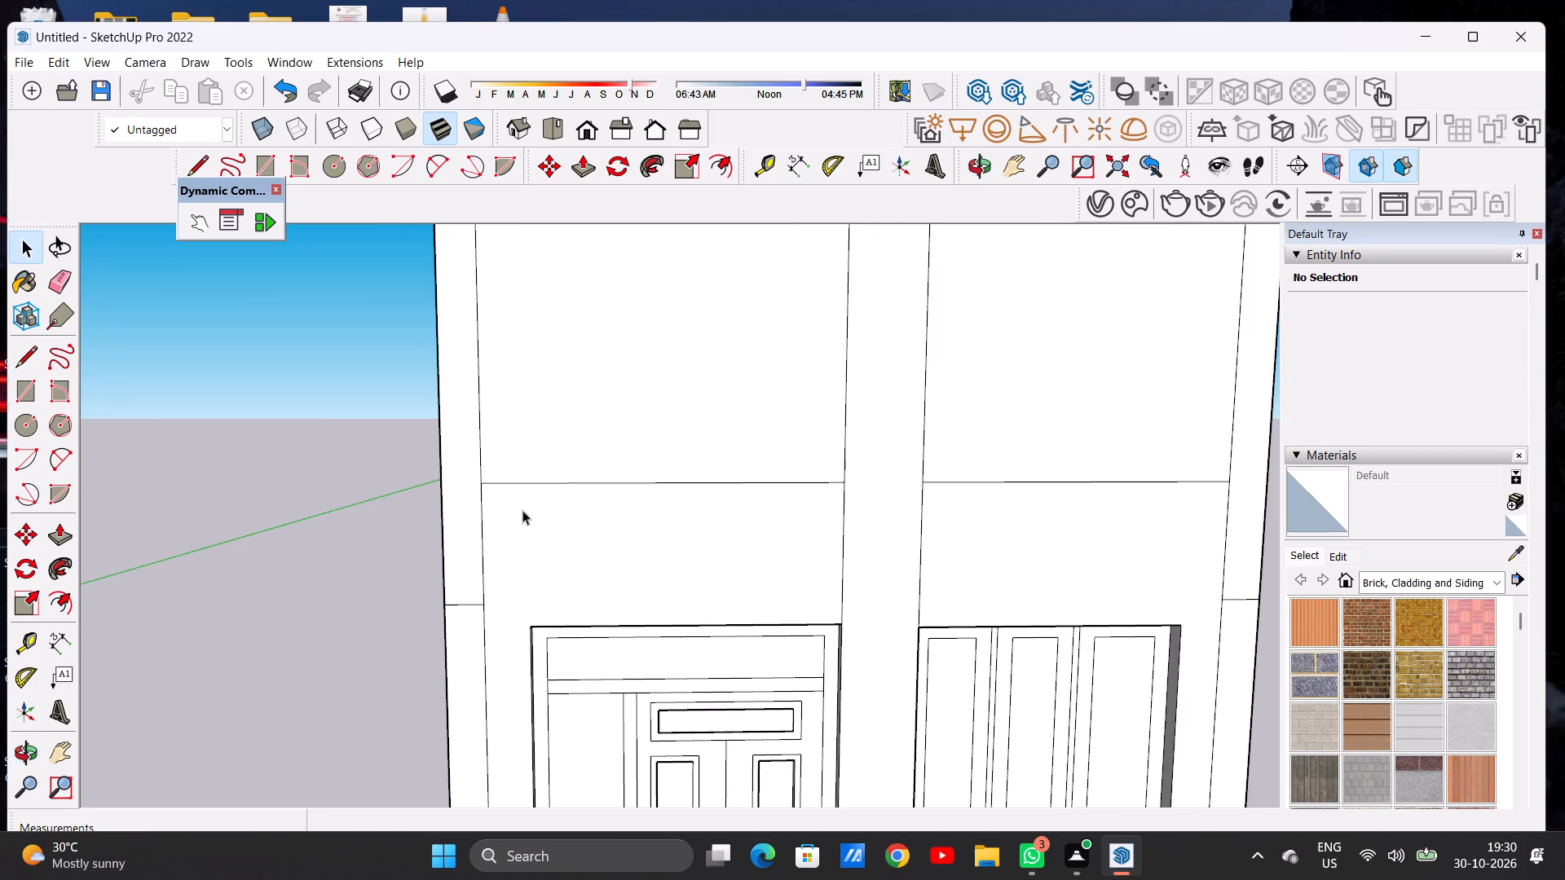
pyautogui.scroll(-5, 549, 595)
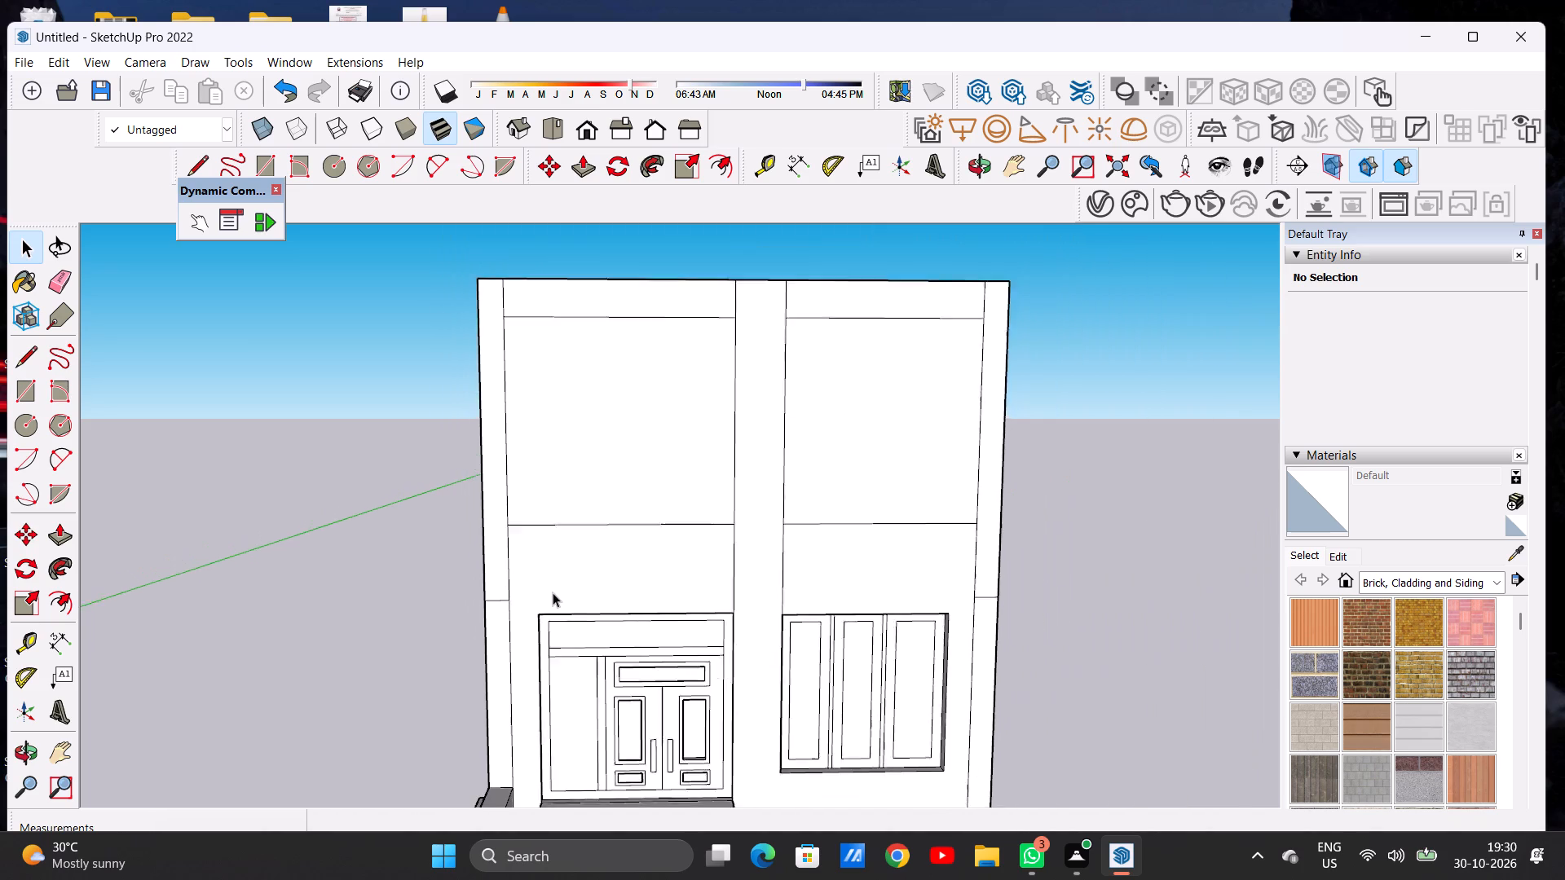
pyautogui.scroll(-2, 553, 592)
pyautogui.scroll(13, 509, 658)
pyautogui.moveTo(541, 625); pyautogui.dragTo(538, 645, button='middle')
pyautogui.scroll(-9, 537, 645)
pyautogui.scroll(1, 534, 629)
pyautogui.scroll(-4, 534, 629)
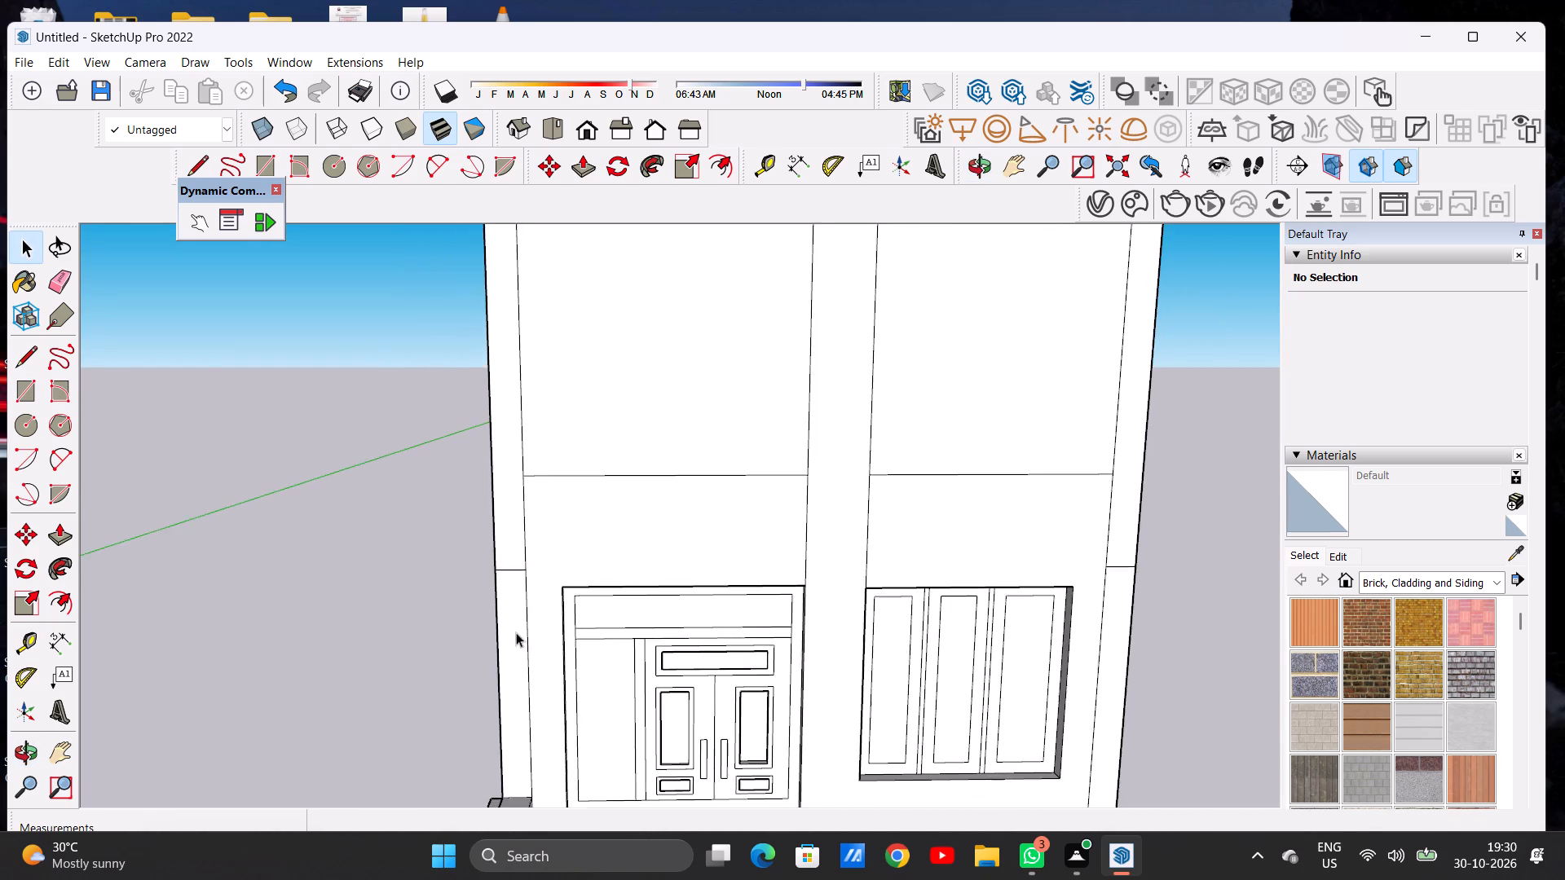
pyautogui.moveTo(507, 638); pyautogui.dragTo(527, 621, button='middle')
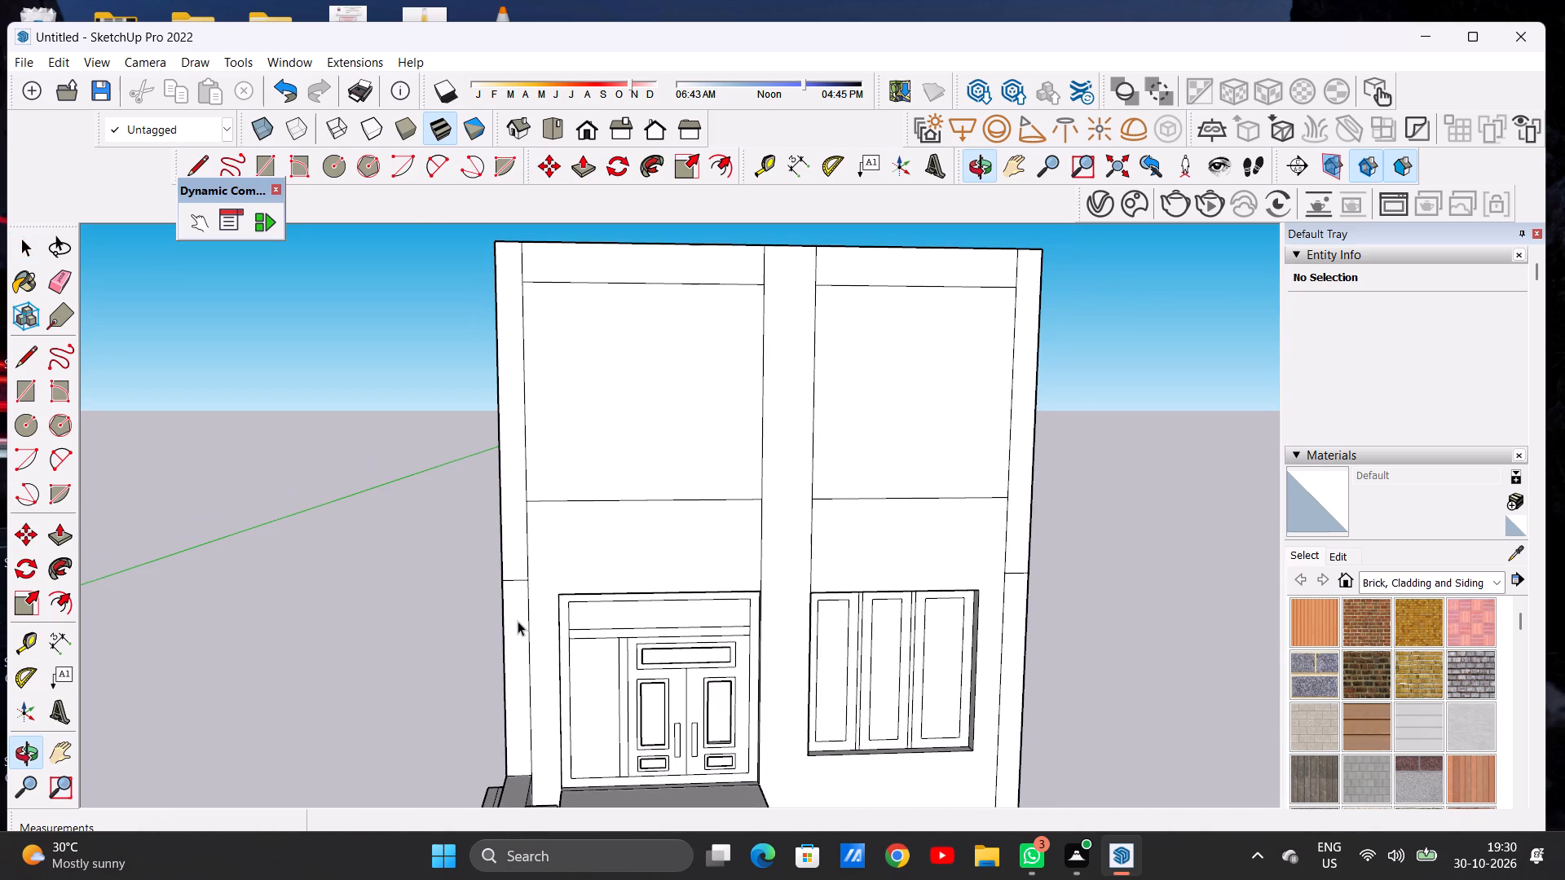
# Erase the short horizontal lines crossing the facade's two outer edge strips just above door height.
pyautogui.scroll(7, 508, 557)
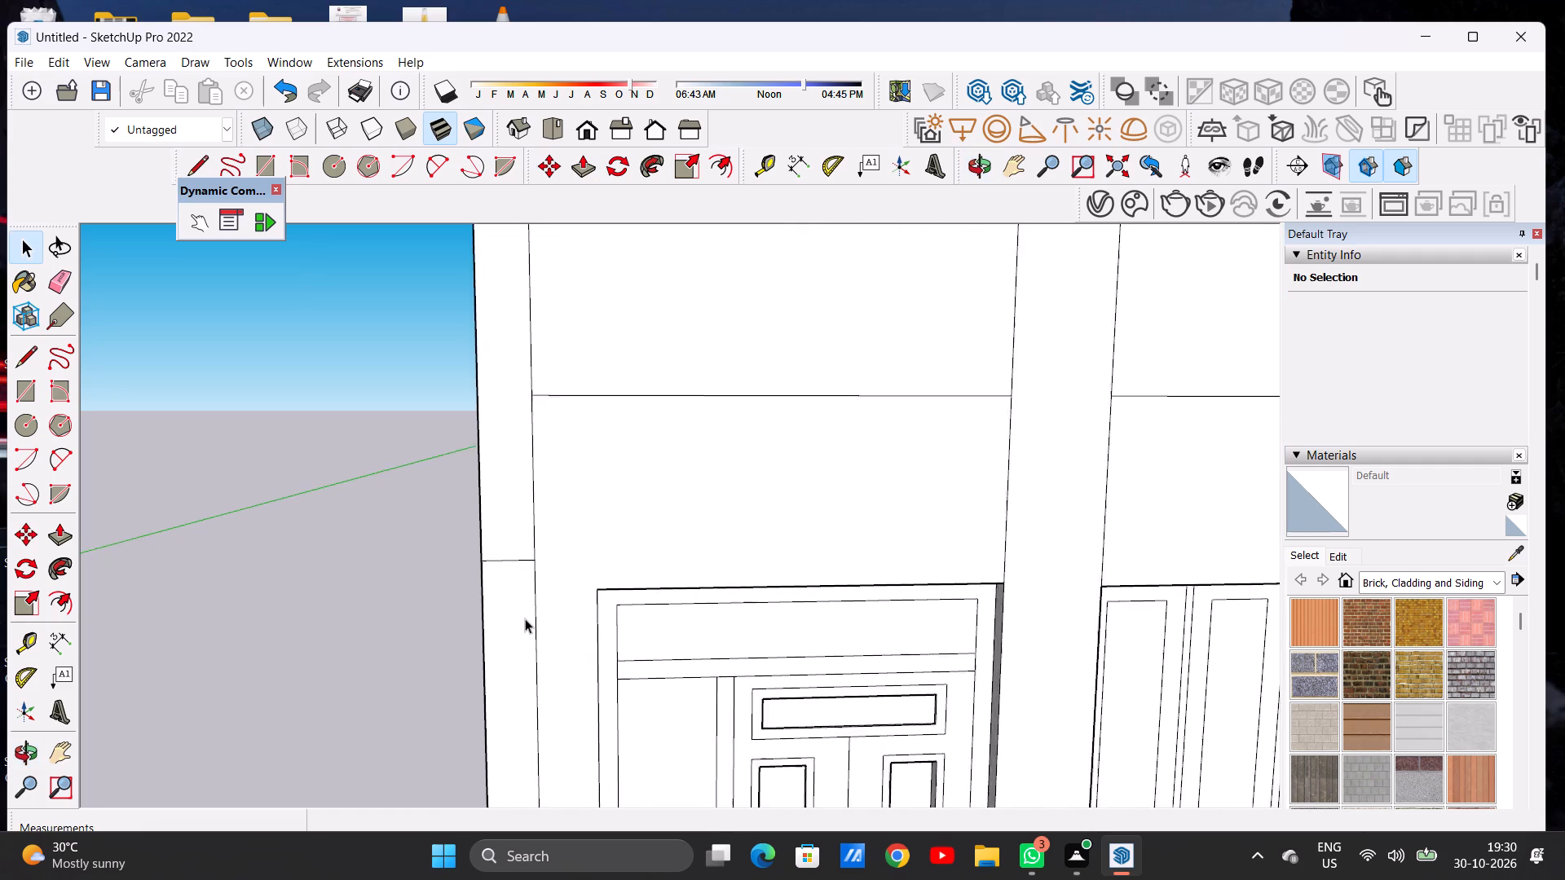
pyautogui.scroll(5, 525, 618)
pyautogui.press('e')
pyautogui.moveTo(495, 520); pyautogui.dragTo(500, 539)
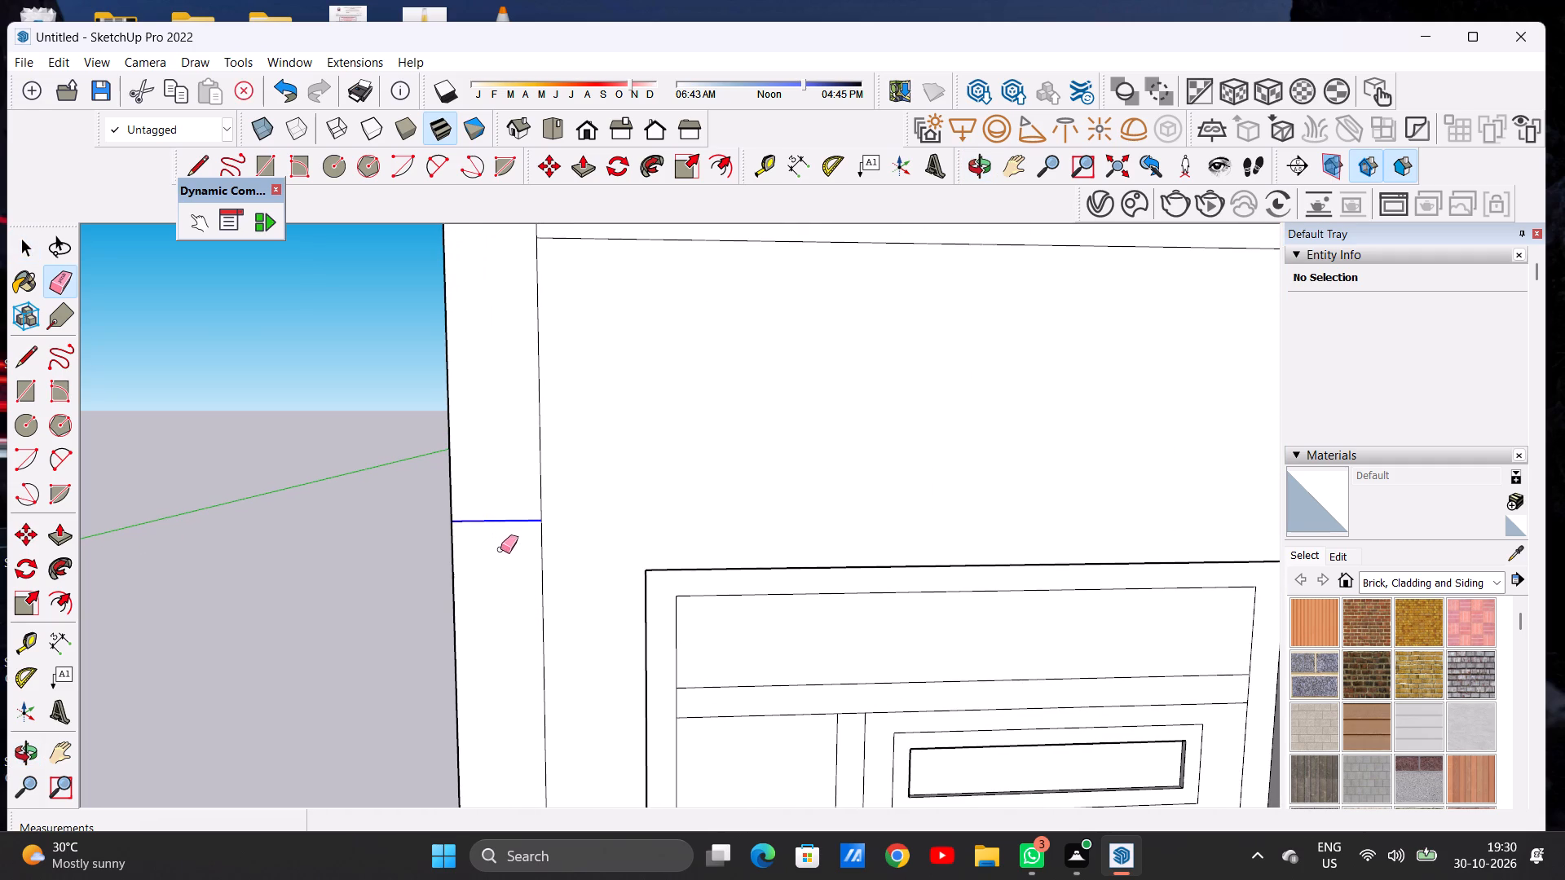
pyautogui.scroll(-20, 505, 577)
pyautogui.scroll(-1, 505, 577)
pyautogui.scroll(13, 788, 556)
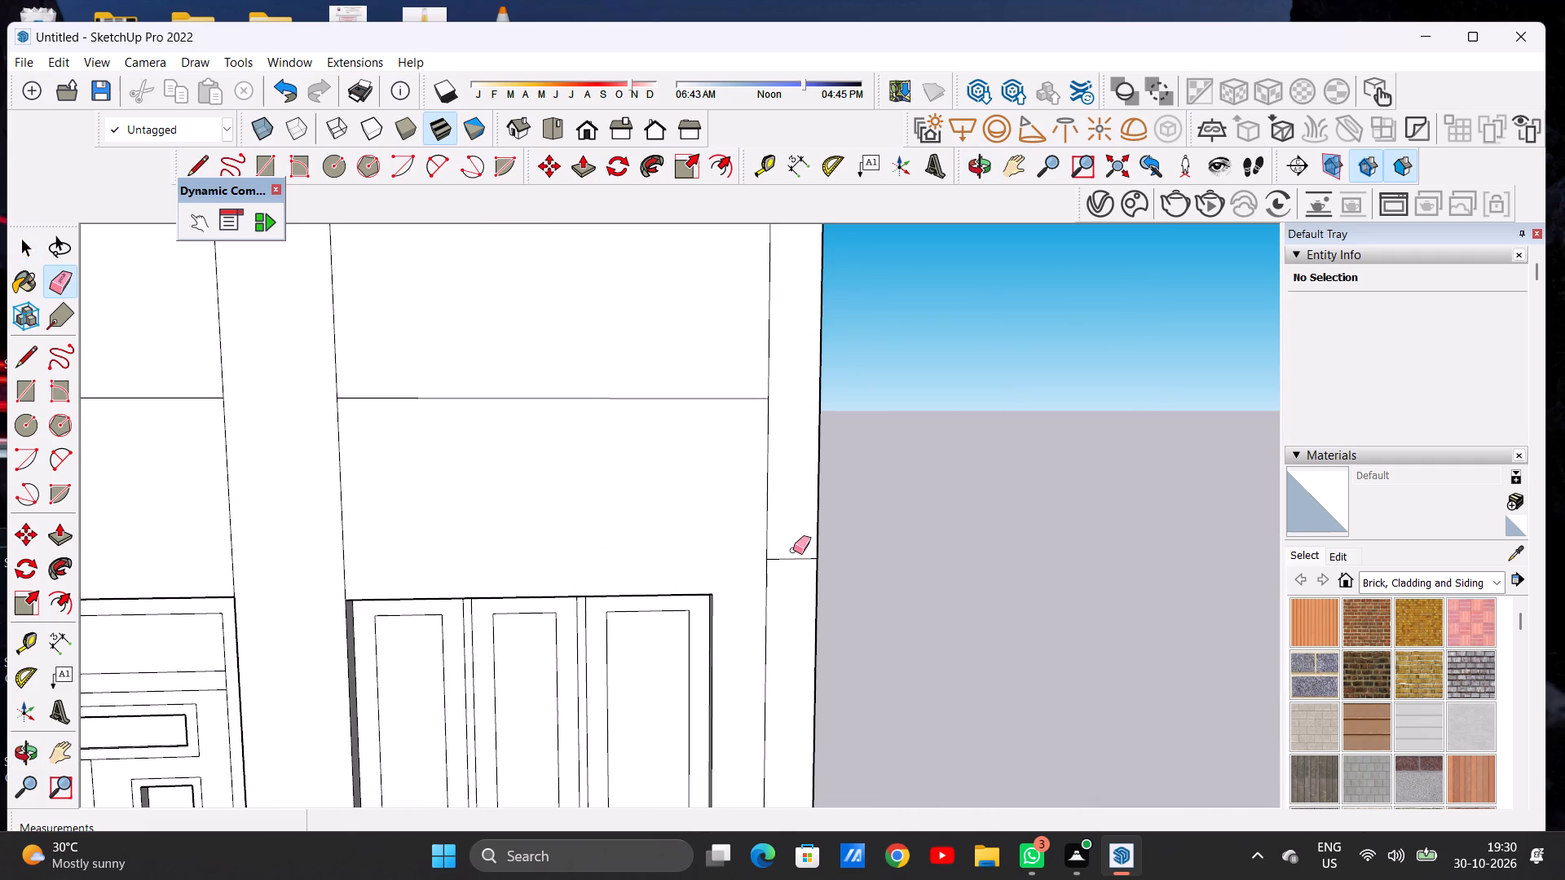
pyautogui.moveTo(794, 550); pyautogui.dragTo(802, 570)
# Erase the four vertical line segments between the new horizontal lines and the facade's top edge.
pyautogui.scroll(1, 773, 572)
pyautogui.scroll(-5, 773, 573)
pyautogui.scroll(2, 774, 574)
pyautogui.scroll(-18, 787, 572)
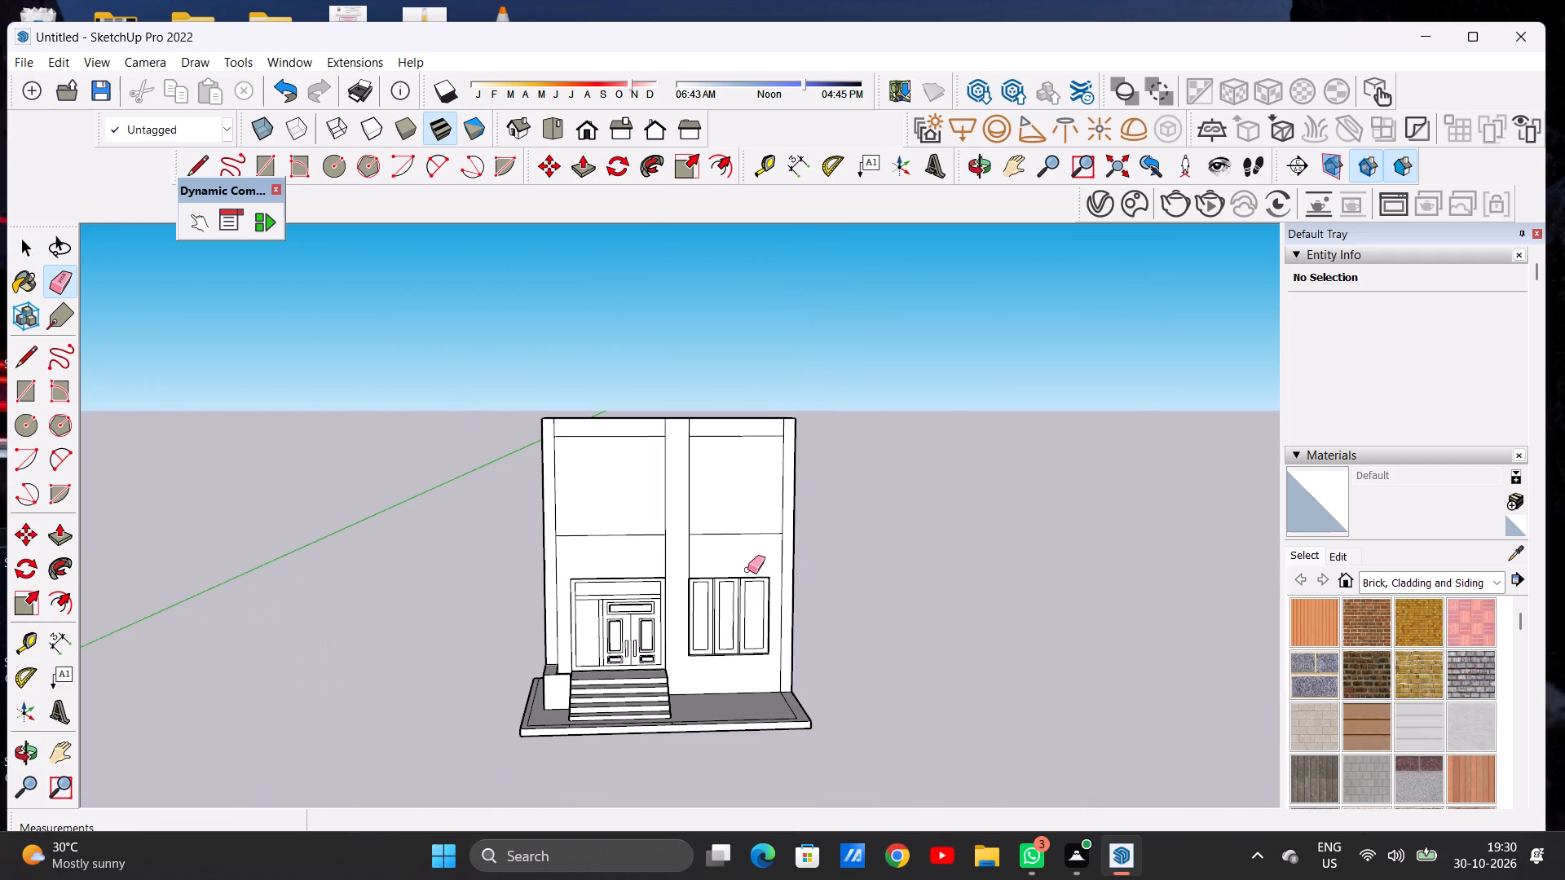
pyautogui.scroll(7, 715, 440)
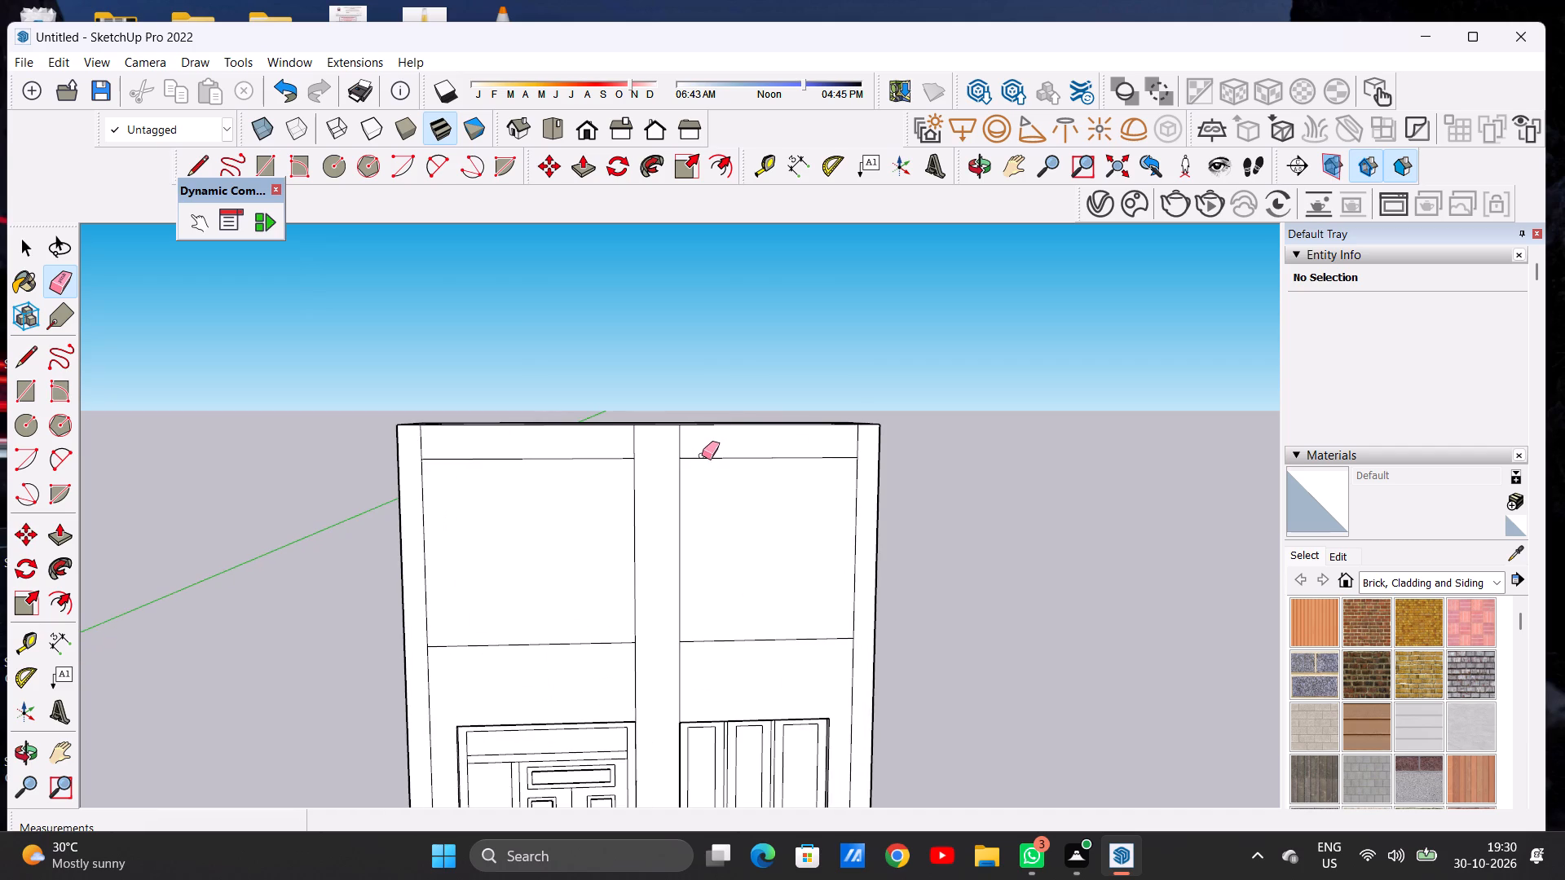
pyautogui.moveTo(692, 466); pyautogui.dragTo(674, 472, button='middle')
pyautogui.scroll(5, 416, 457)
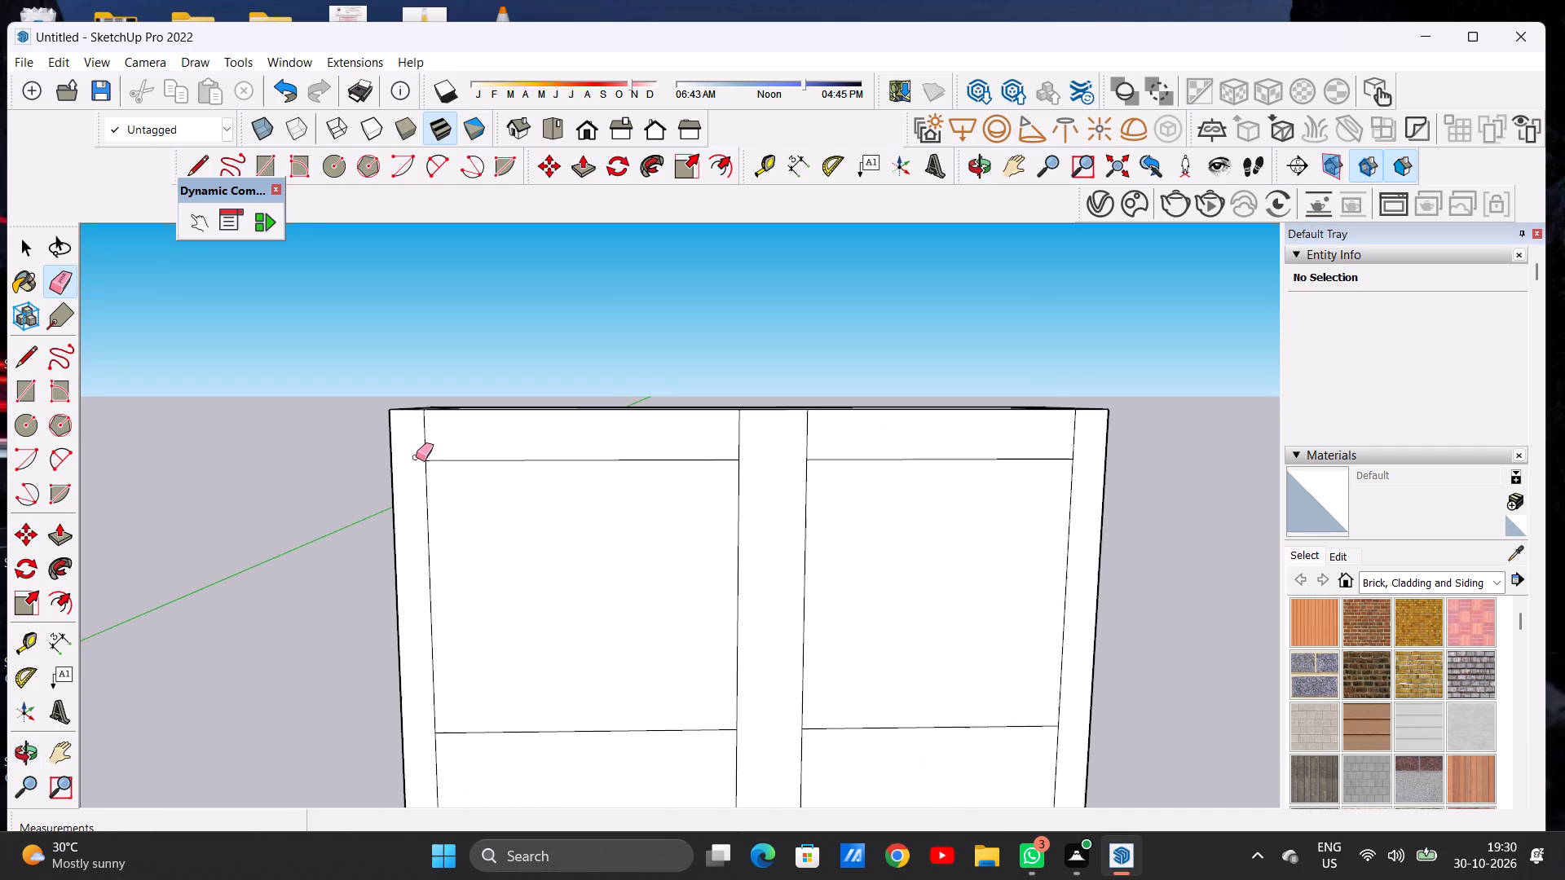
pyautogui.moveTo(419, 449); pyautogui.dragTo(436, 449)
pyautogui.moveTo(756, 427); pyautogui.dragTo(781, 428)
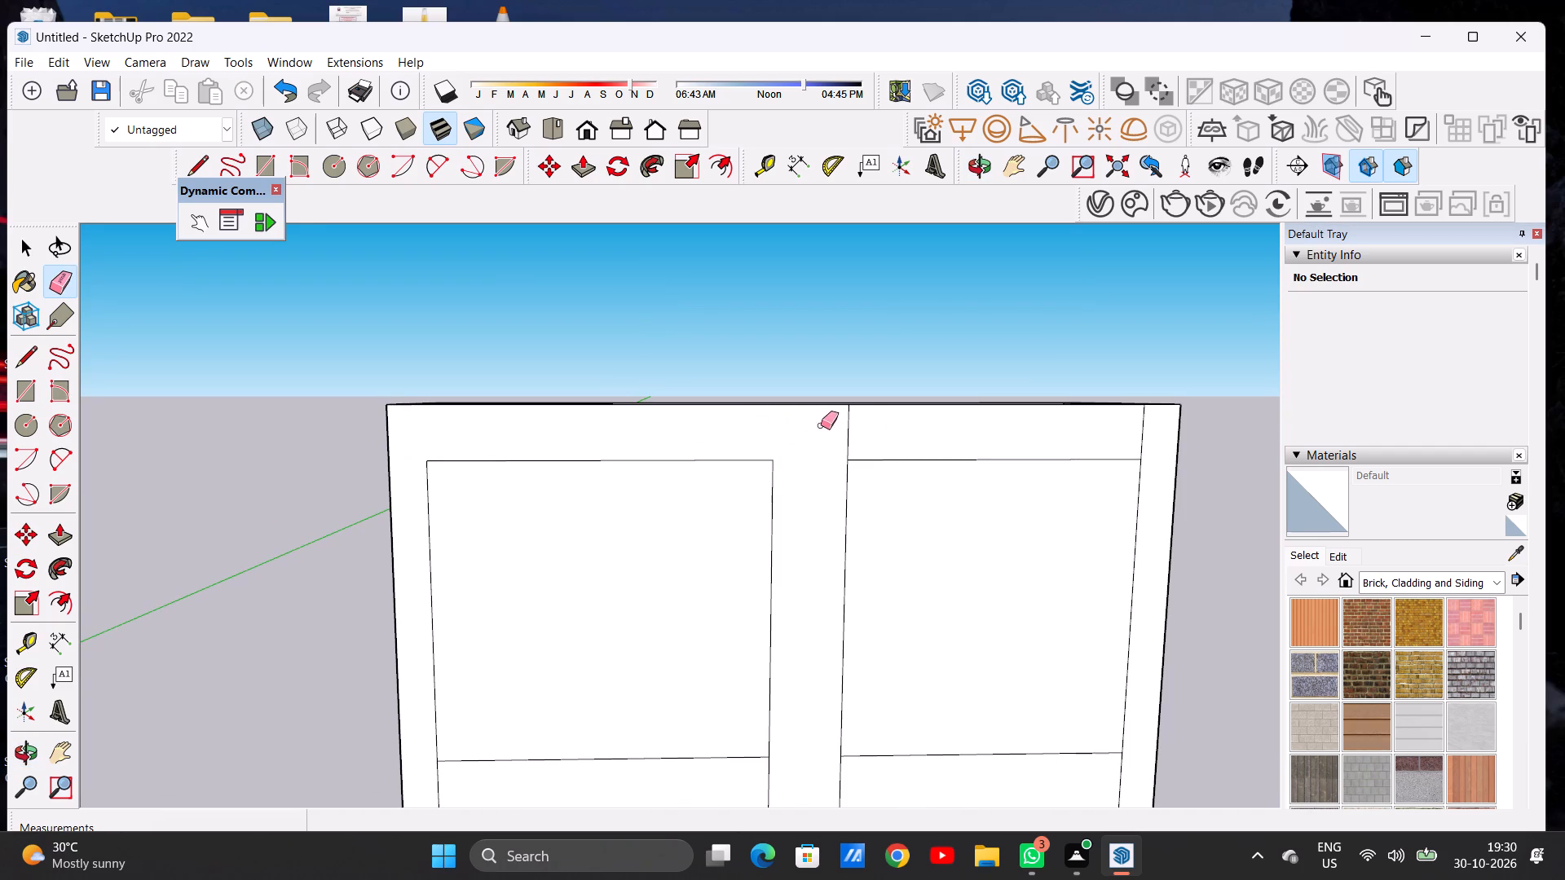
pyautogui.moveTo(823, 425); pyautogui.dragTo(862, 425)
pyautogui.scroll(-5, 731, 448)
pyautogui.scroll(4, 989, 433)
pyautogui.moveTo(999, 438); pyautogui.dragTo(994, 440)
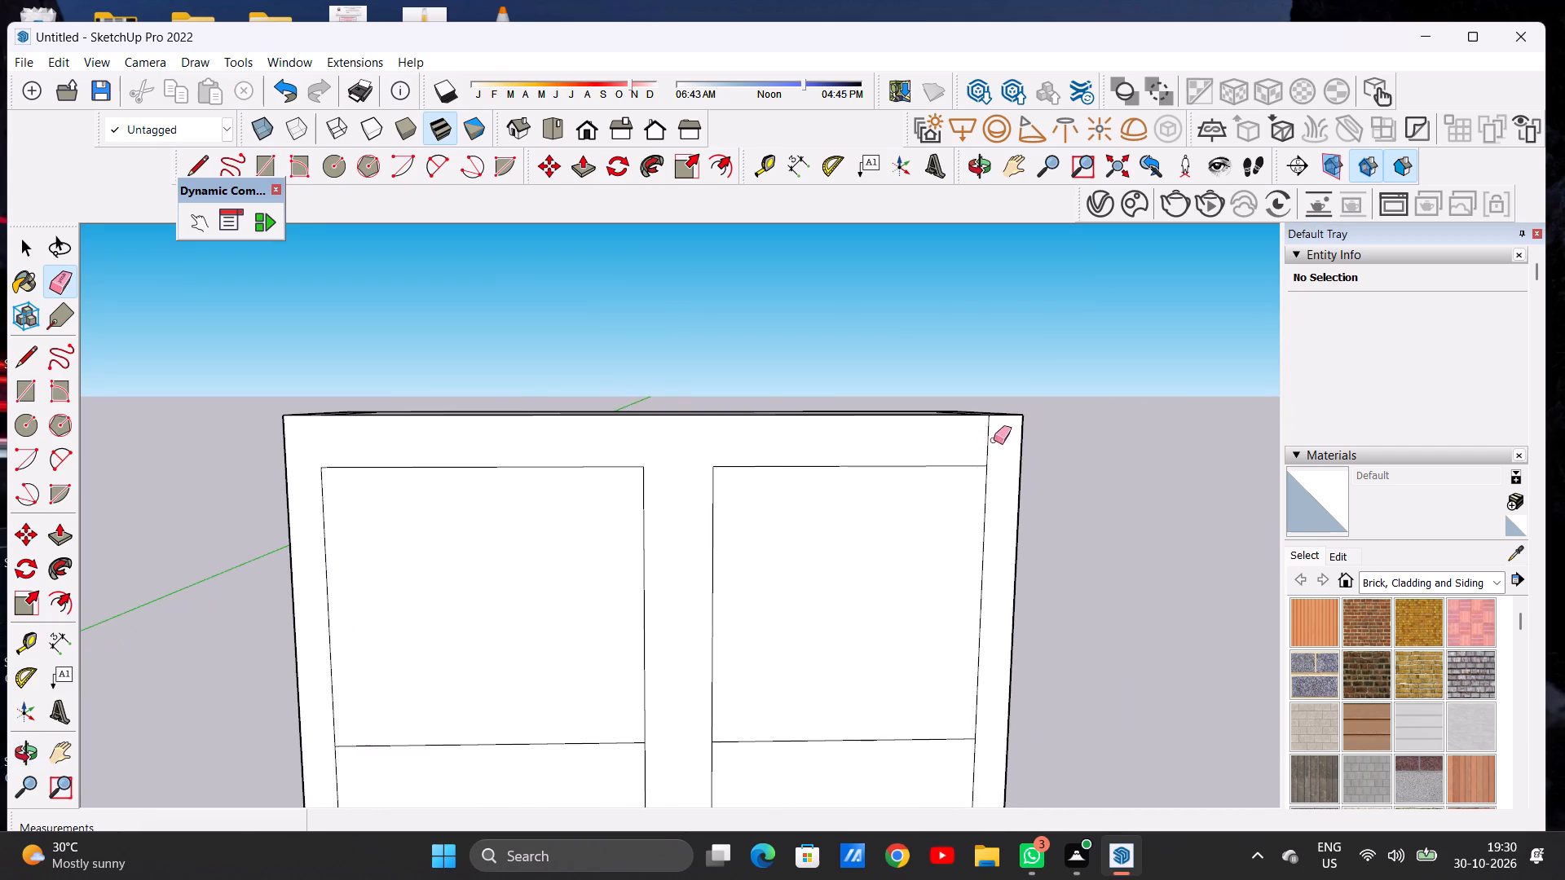
pyautogui.moveTo(994, 440); pyautogui.dragTo(964, 447)
pyautogui.press('space')
# Push the upper panel above the door into the wall to form a recess about 1' 5" deep.
pyautogui.scroll(-10, 884, 472)
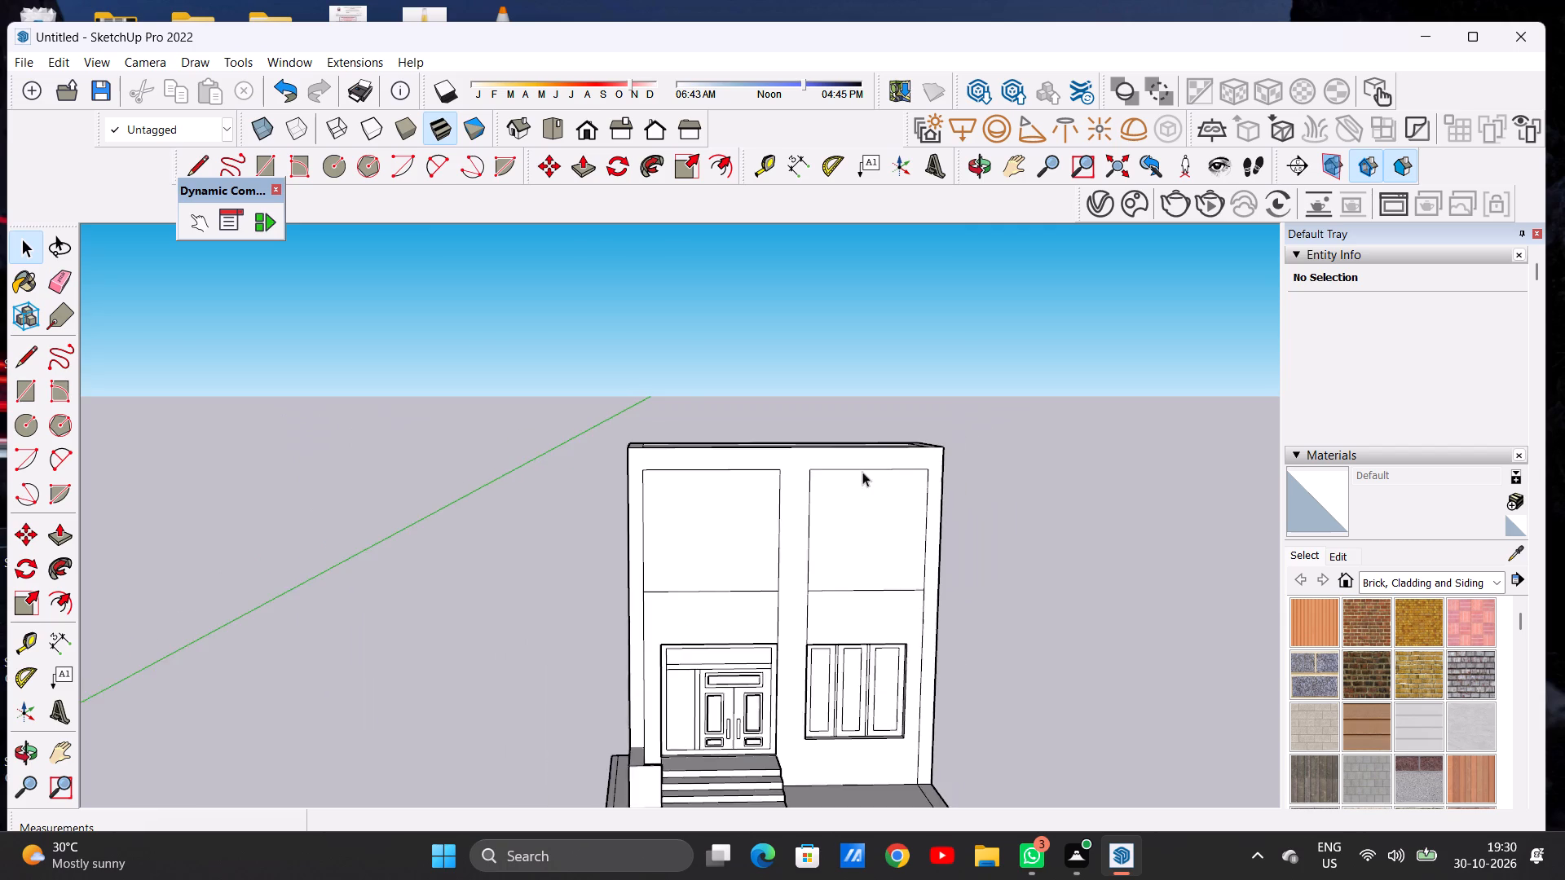
pyautogui.scroll(-3, 672, 488)
pyautogui.scroll(7, 703, 521)
pyautogui.moveTo(796, 550); pyautogui.dragTo(774, 529, button='middle')
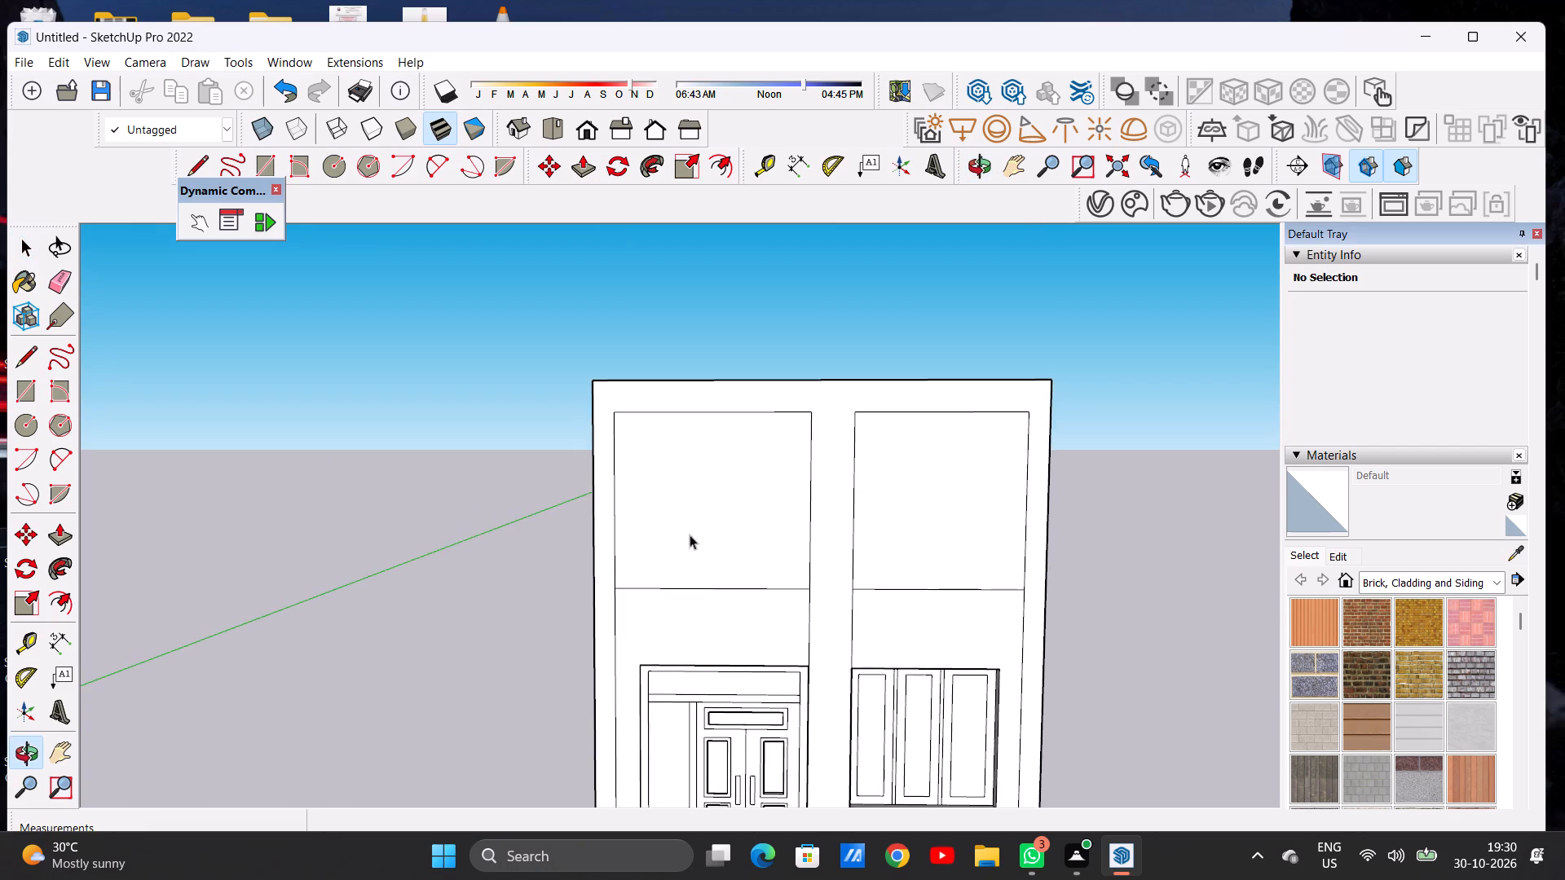
pyautogui.scroll(-6, 625, 543)
pyautogui.scroll(7, 694, 535)
pyautogui.scroll(-2, 654, 542)
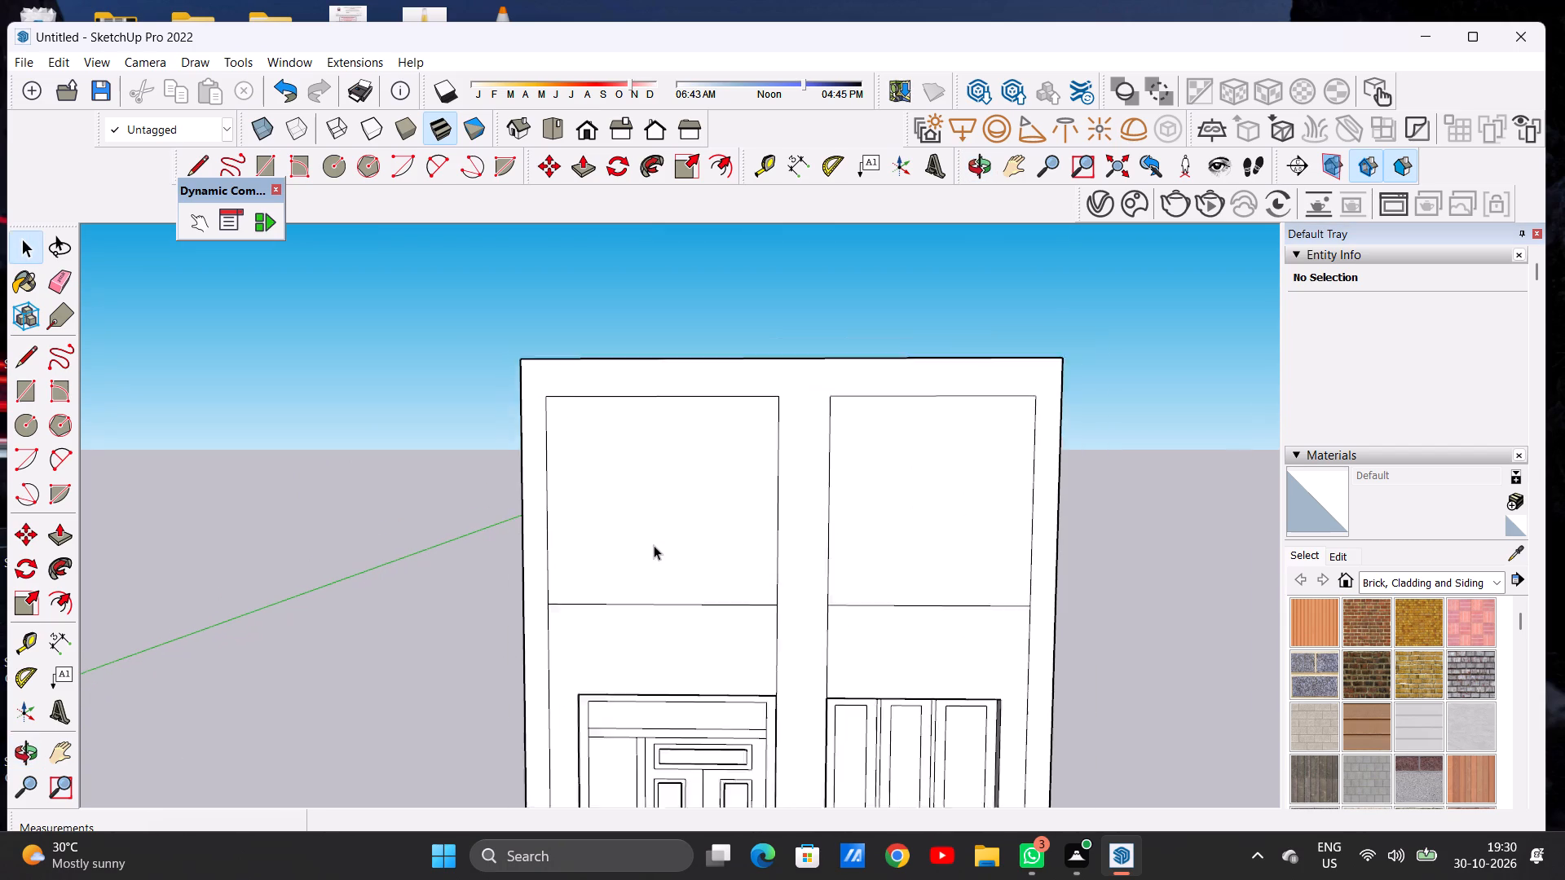
pyautogui.scroll(-4, 654, 545)
pyautogui.moveTo(667, 486); pyautogui.dragTo(668, 593, button='middle')
pyautogui.scroll(6, 673, 538)
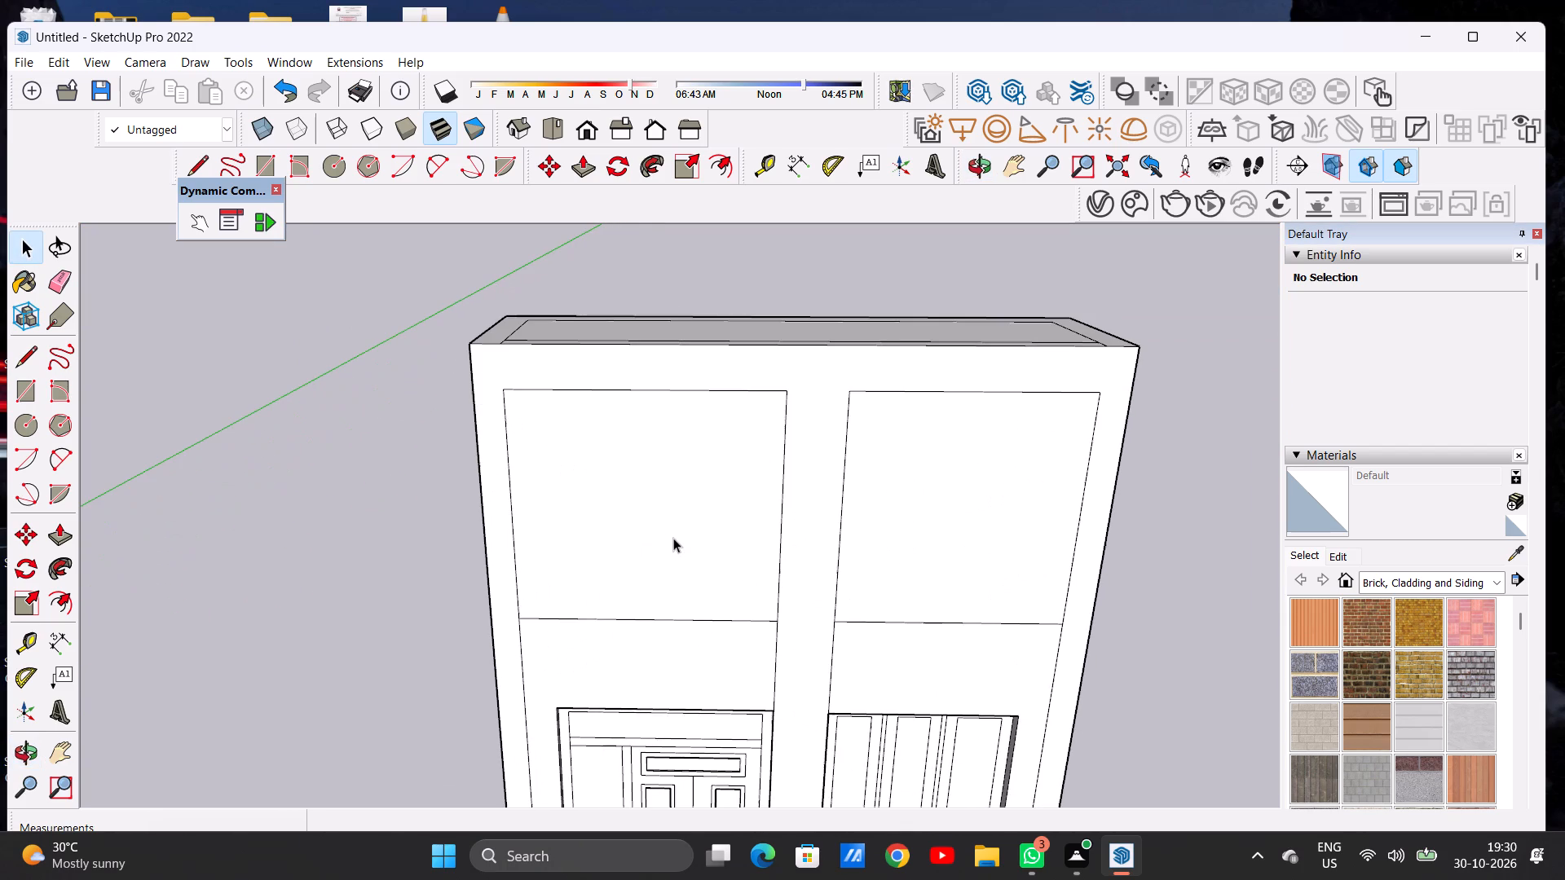
pyautogui.press('p')
pyautogui.click(650, 539)
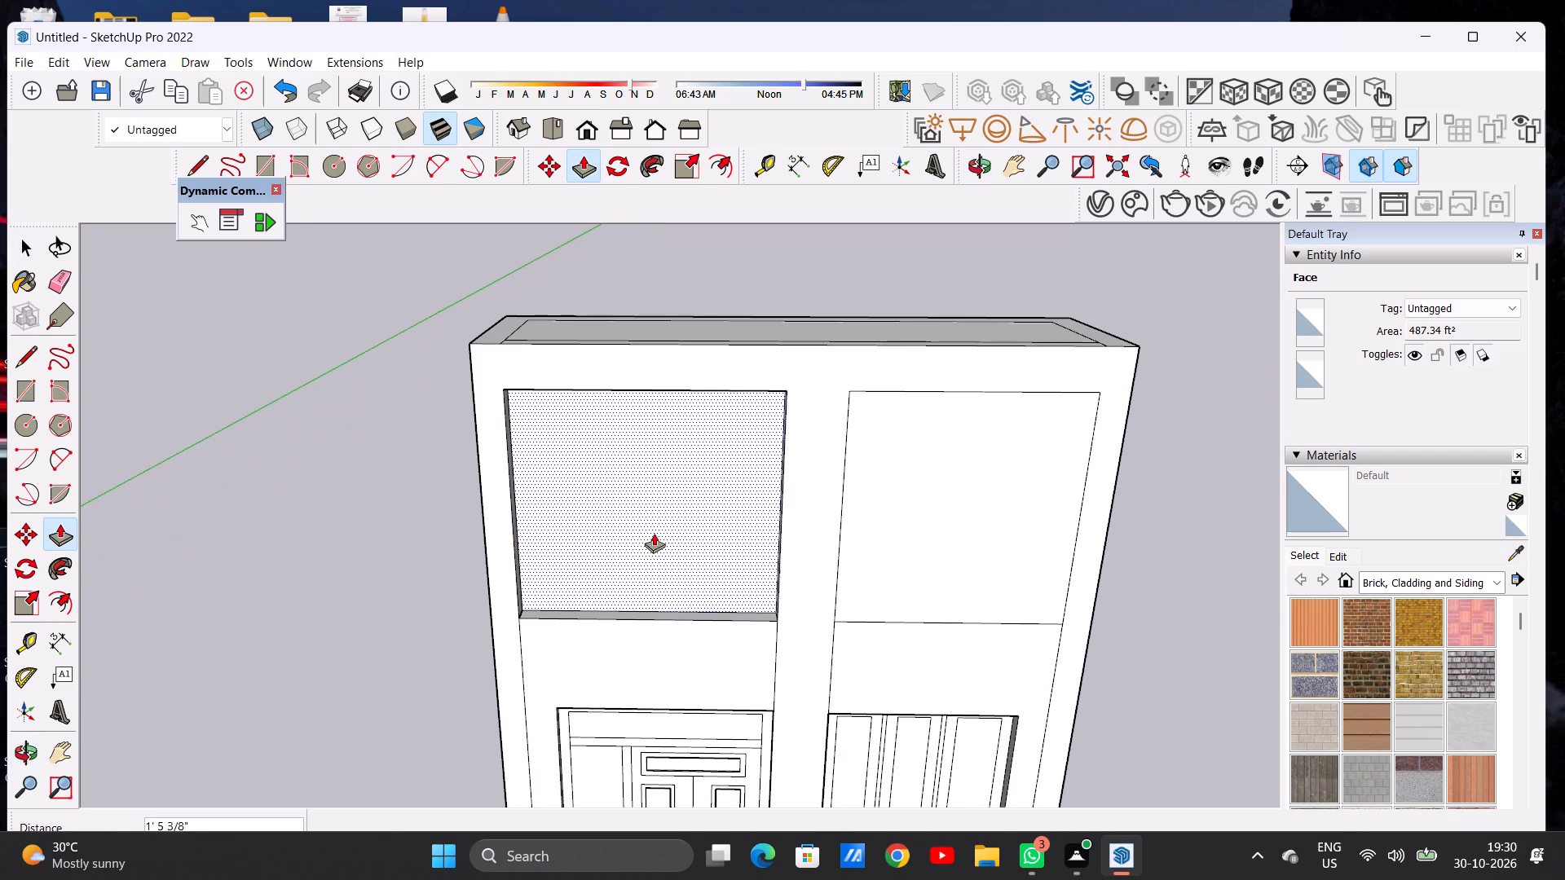
pyautogui.click(654, 533)
# Push the upper panel above the window into the wall to form a recess about 10 1/2" deep.
pyautogui.click(869, 539)
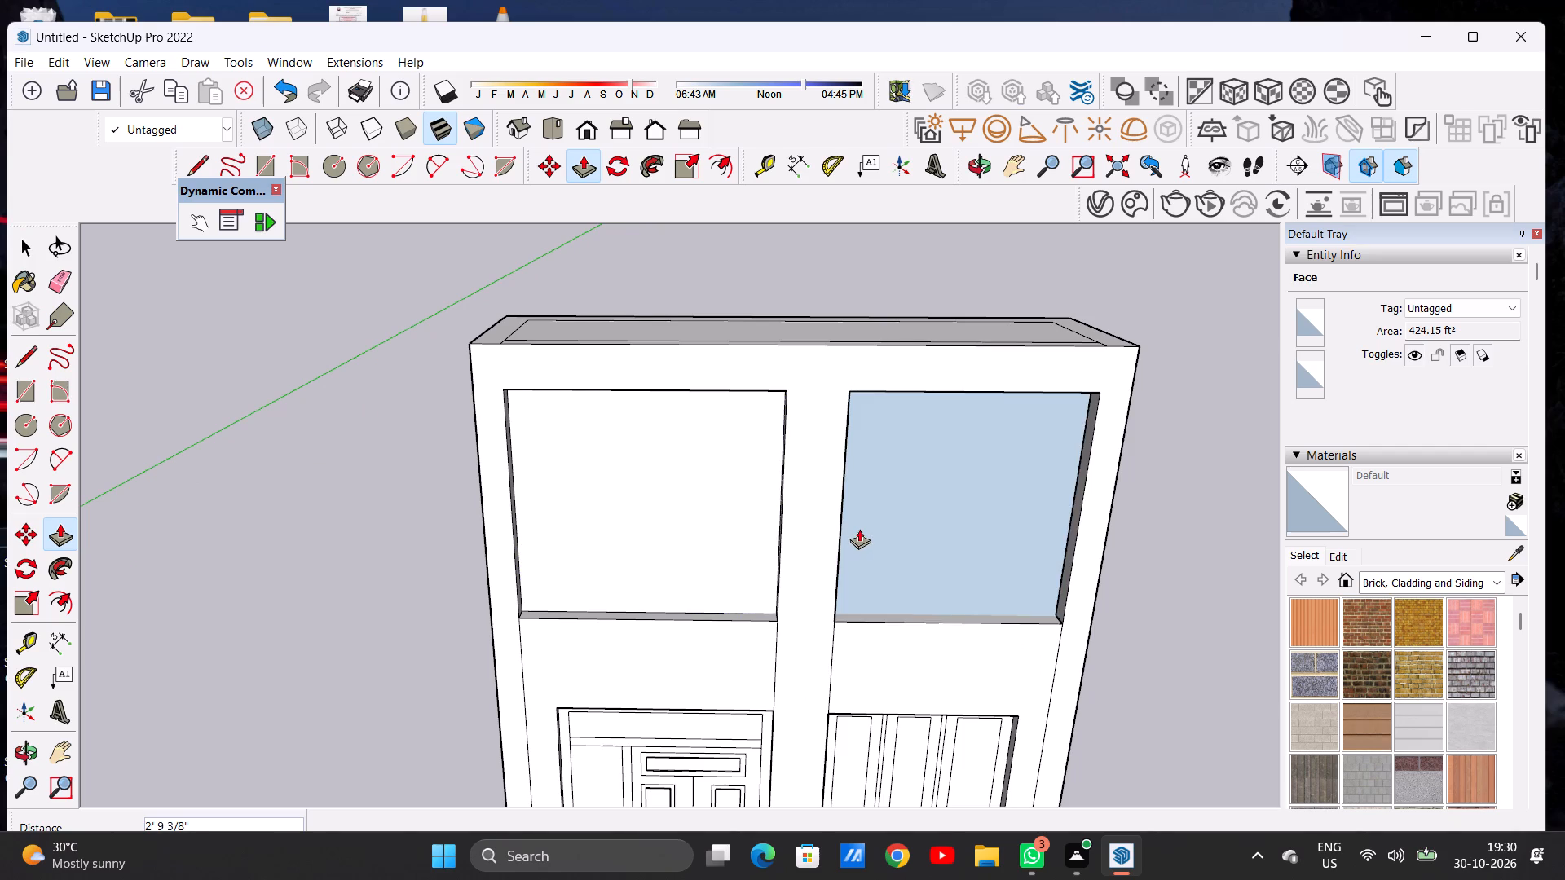
pyautogui.click(866, 539)
pyautogui.press('space')
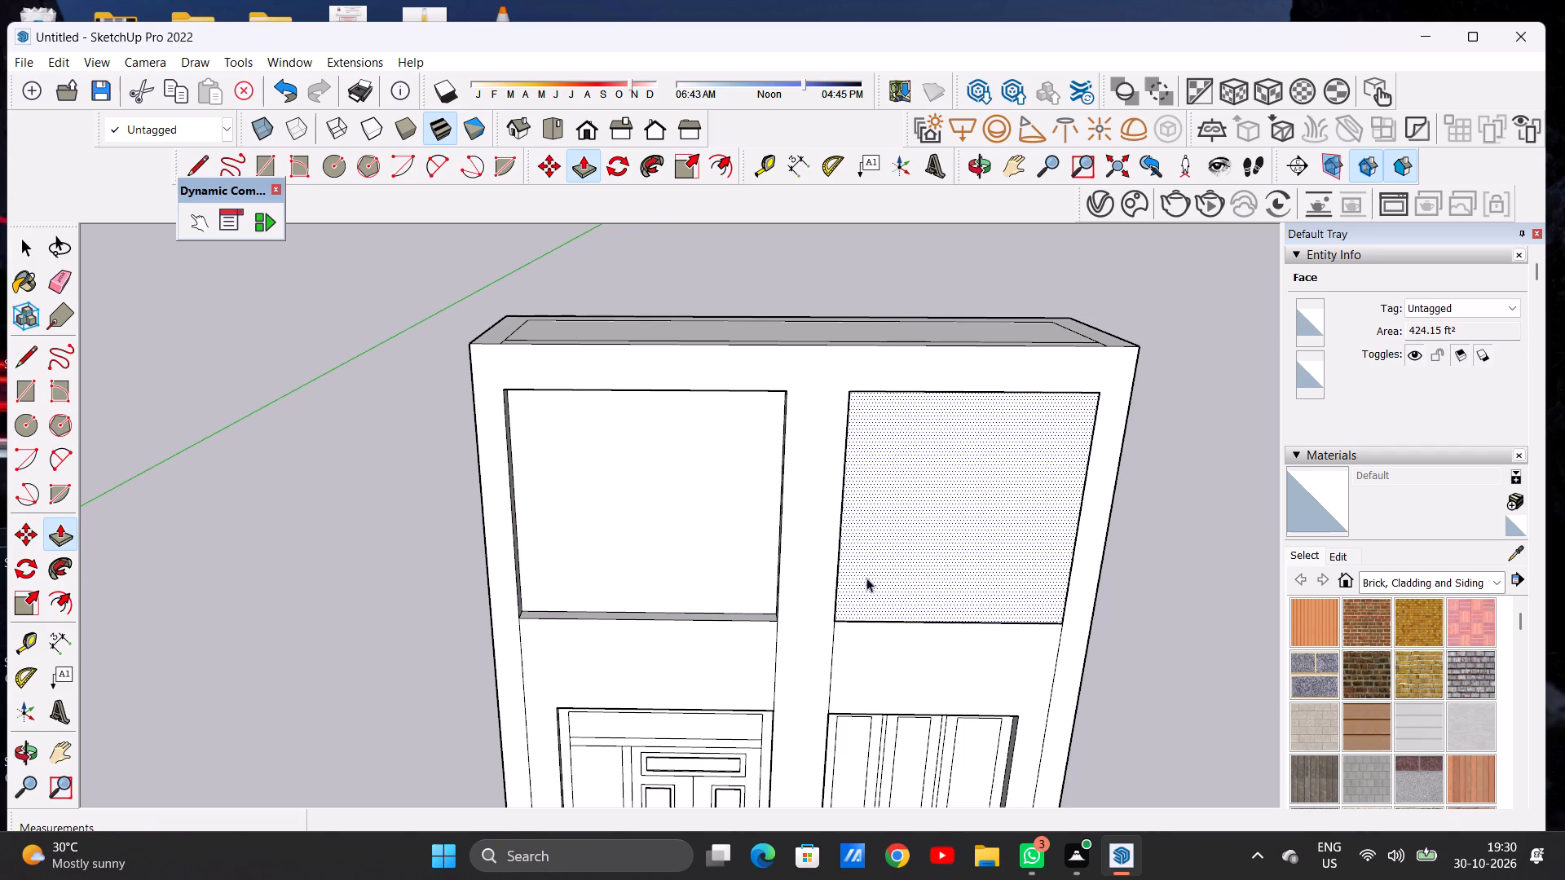
pyautogui.moveTo(863, 580); pyautogui.dragTo(493, 485, button='middle')
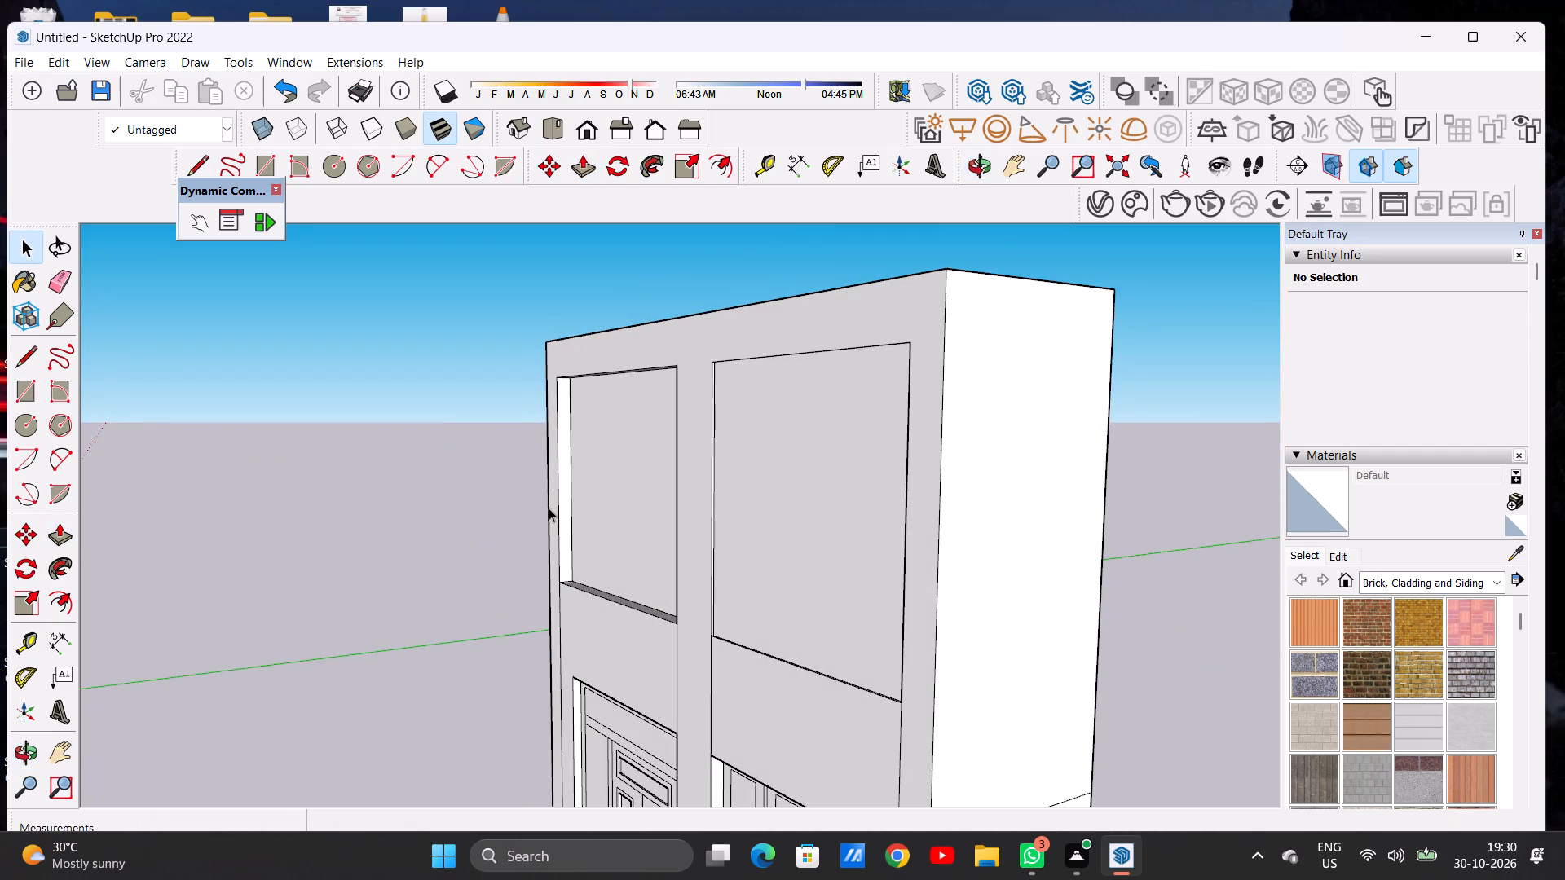
pyautogui.press('p')
pyautogui.scroll(5, 782, 554)
pyautogui.scroll(-1, 782, 554)
pyautogui.click(736, 561)
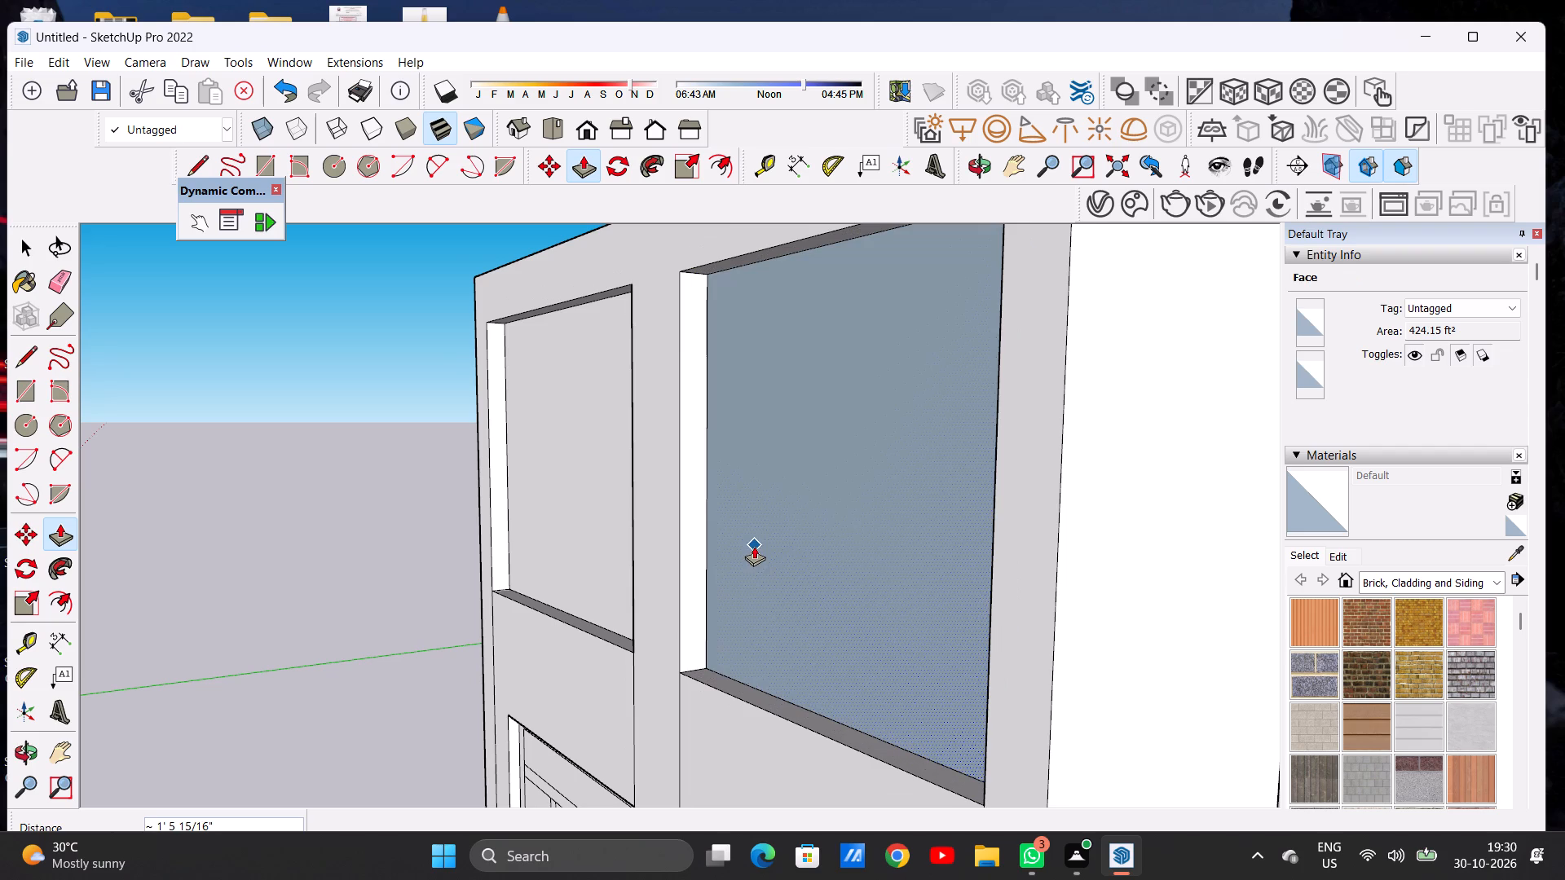
pyautogui.press('space')
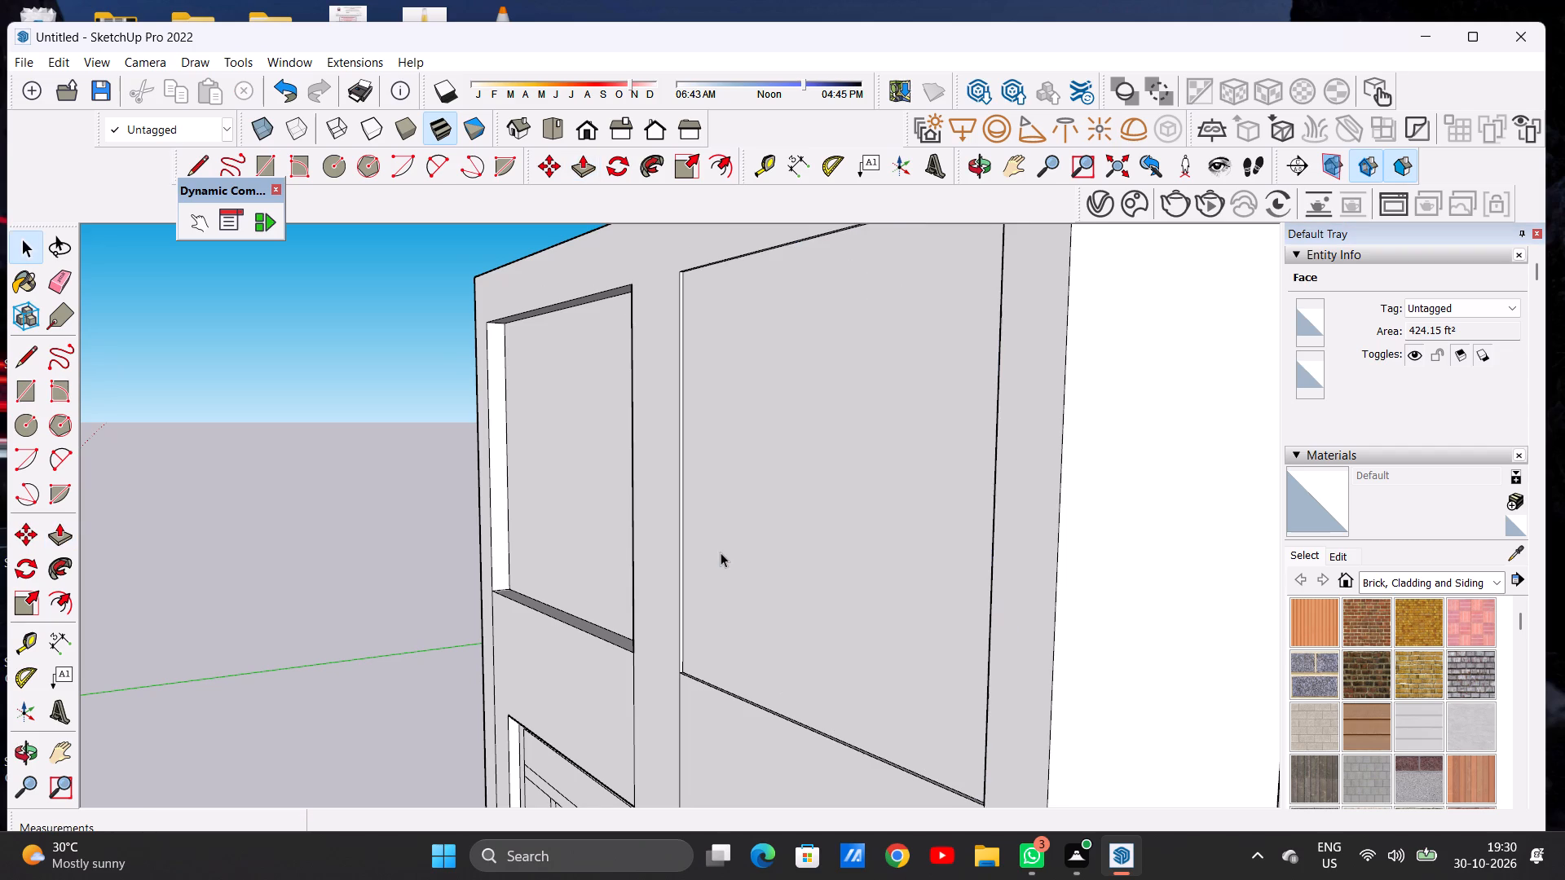
pyautogui.write('P')
pyautogui.click(703, 556)
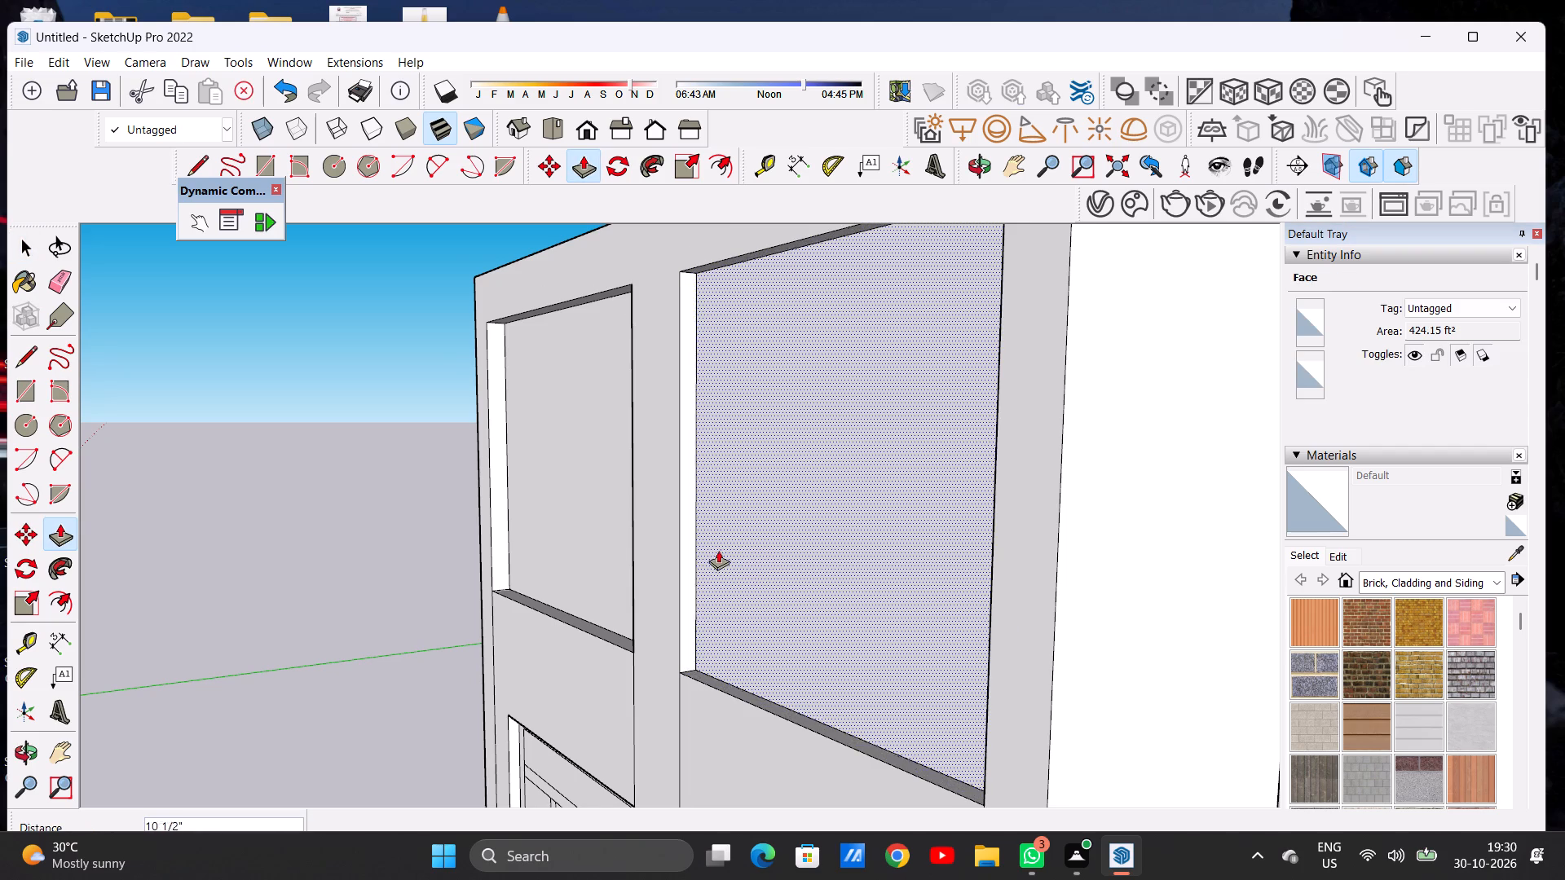
pyautogui.click(720, 549)
# Examine both upper recesses at an angle from either side and the whole facade from the front.
pyautogui.scroll(-6, 668, 535)
pyautogui.moveTo(628, 534); pyautogui.dragTo(817, 531, button='middle')
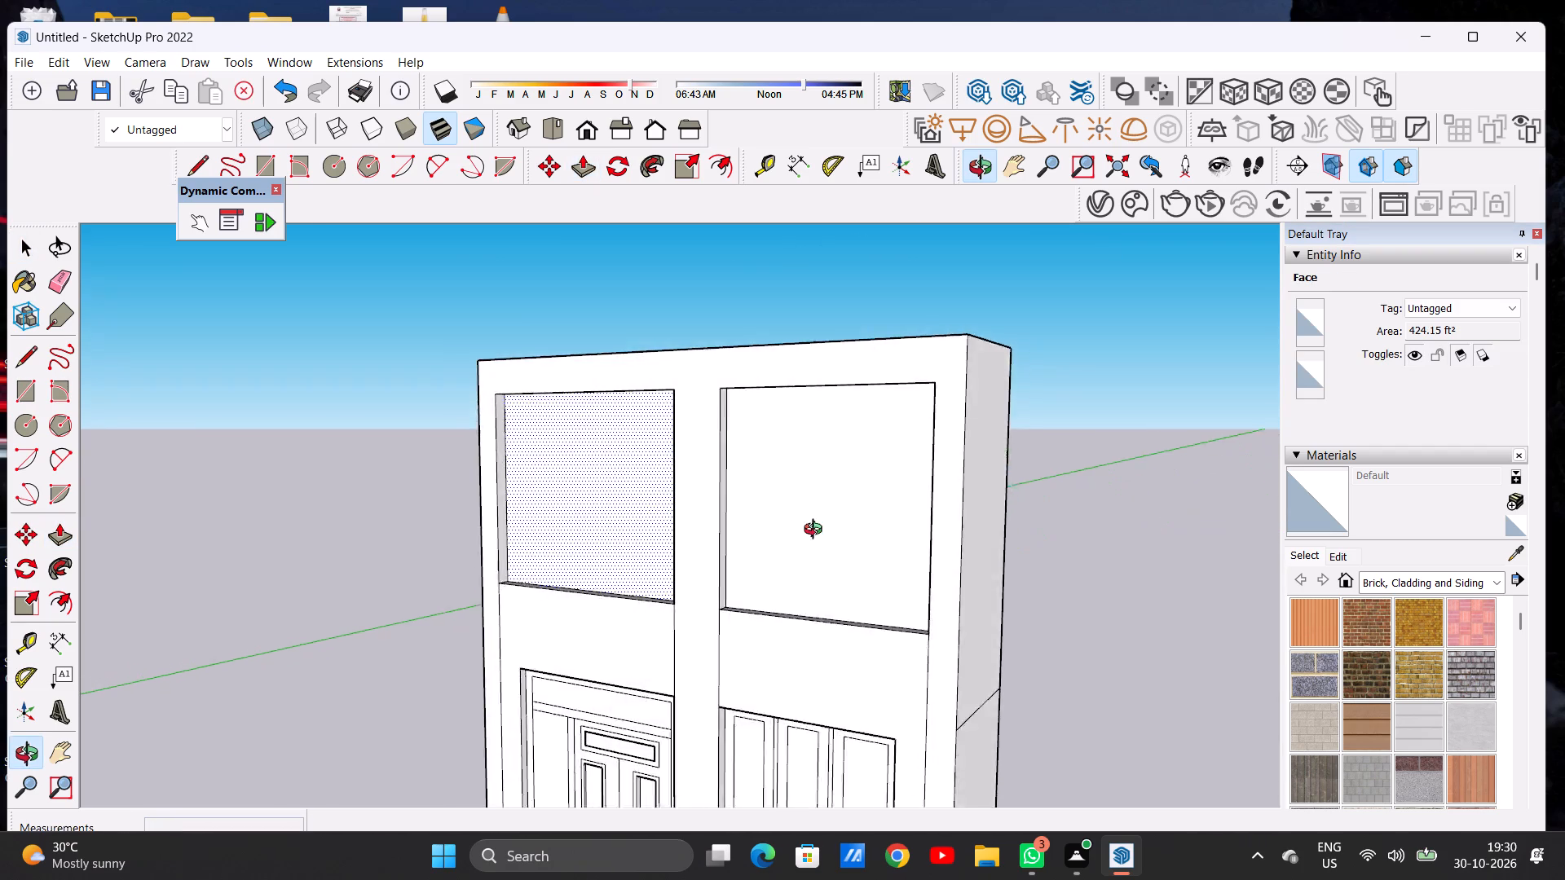
pyautogui.moveTo(817, 531); pyautogui.dragTo(942, 531, button='middle')
pyautogui.moveTo(718, 553); pyautogui.dragTo(987, 622, button='middle')
pyautogui.press('space')
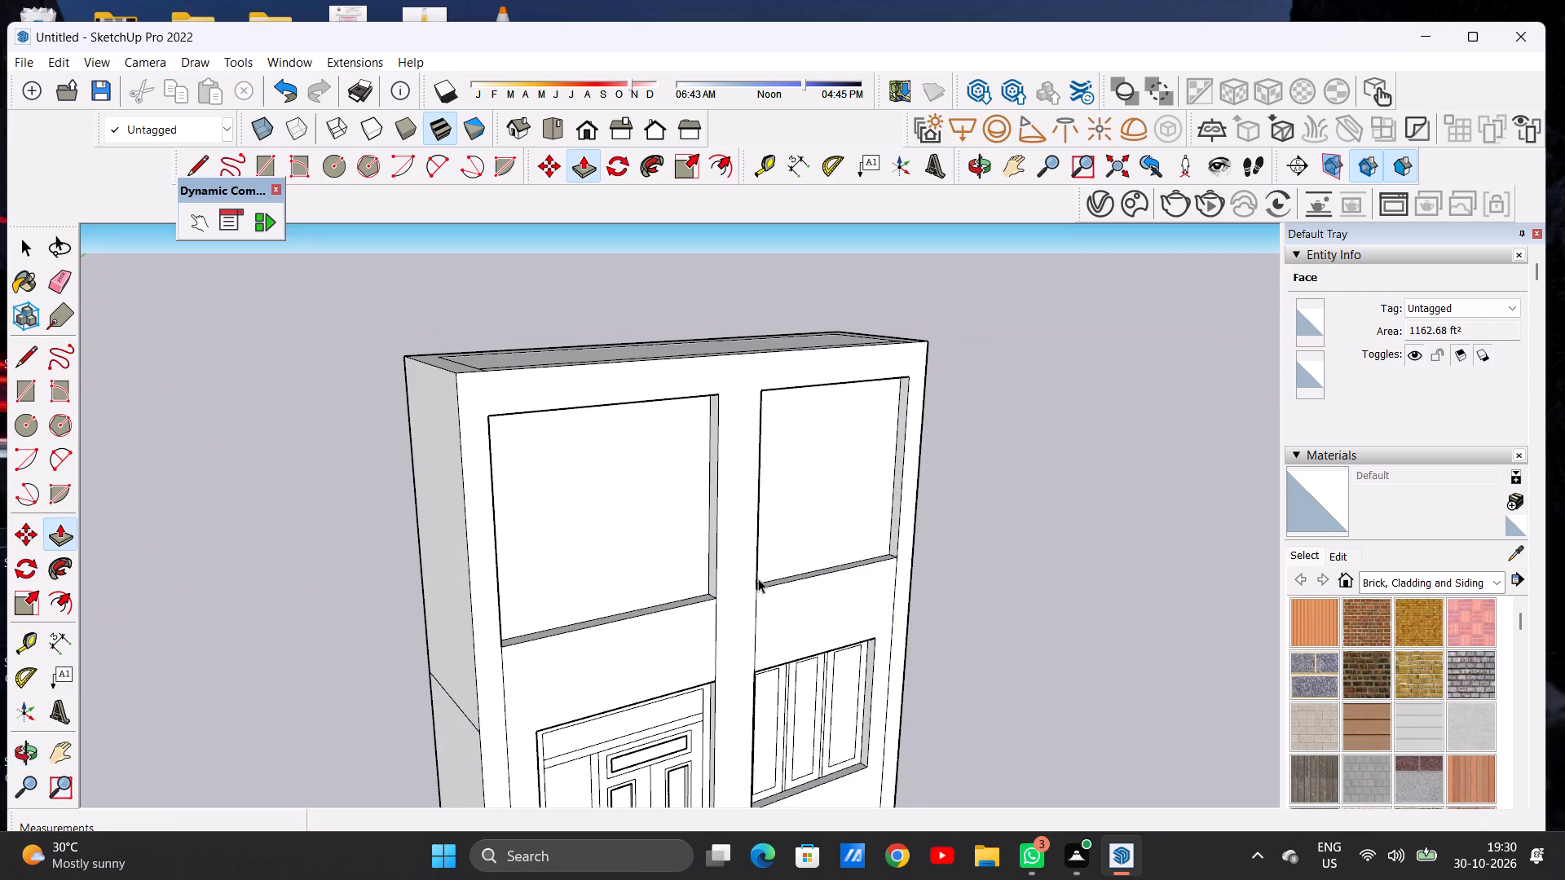
pyautogui.scroll(-6, 631, 504)
pyautogui.moveTo(666, 548); pyautogui.dragTo(456, 492, button='middle')
pyautogui.scroll(-3, 479, 506)
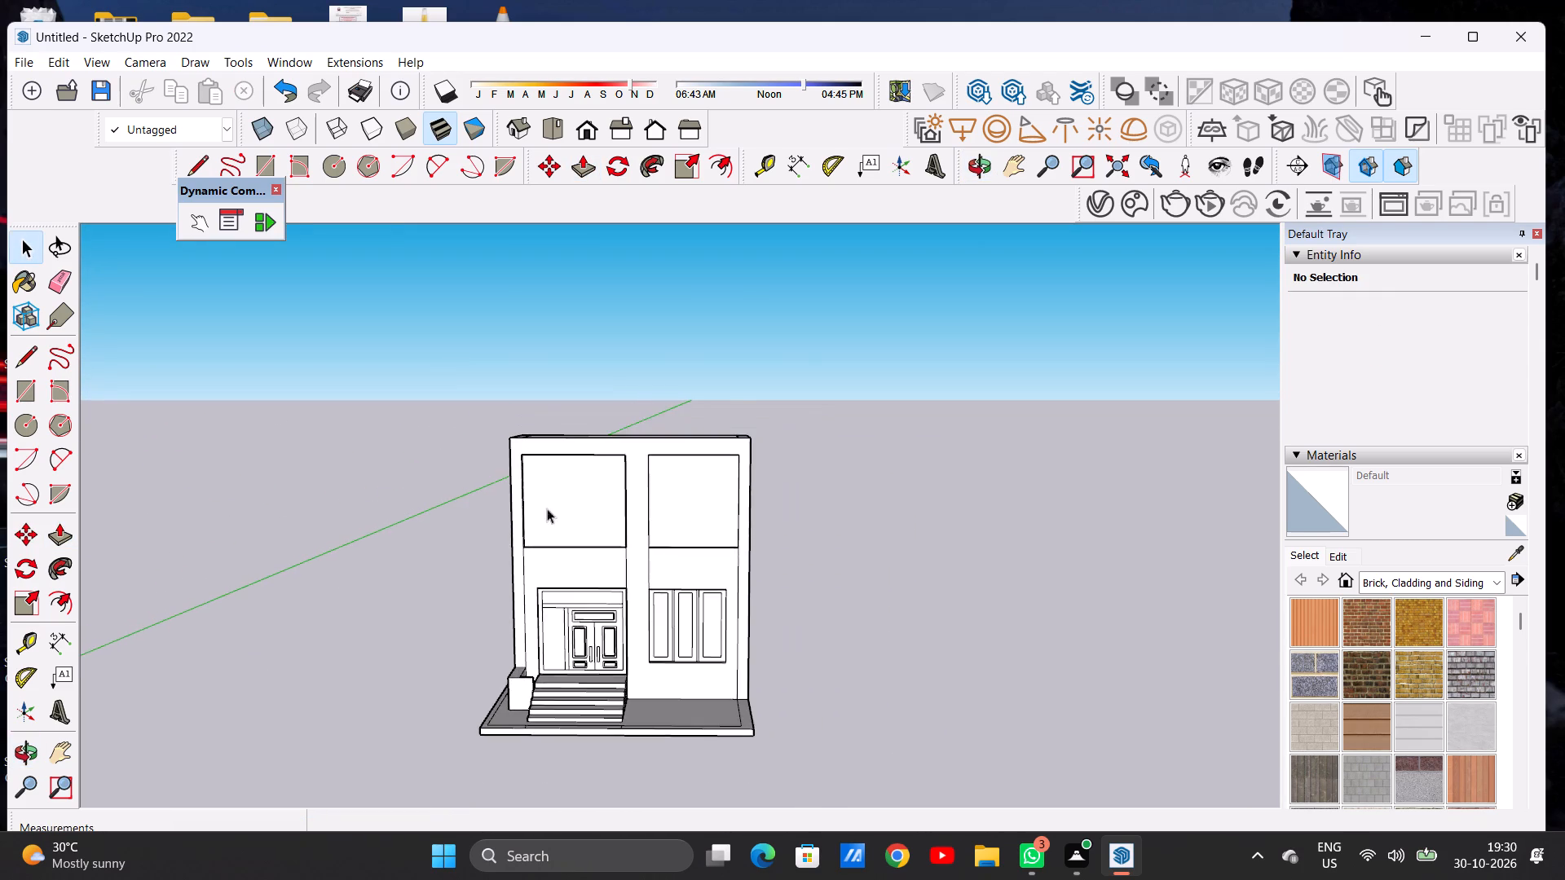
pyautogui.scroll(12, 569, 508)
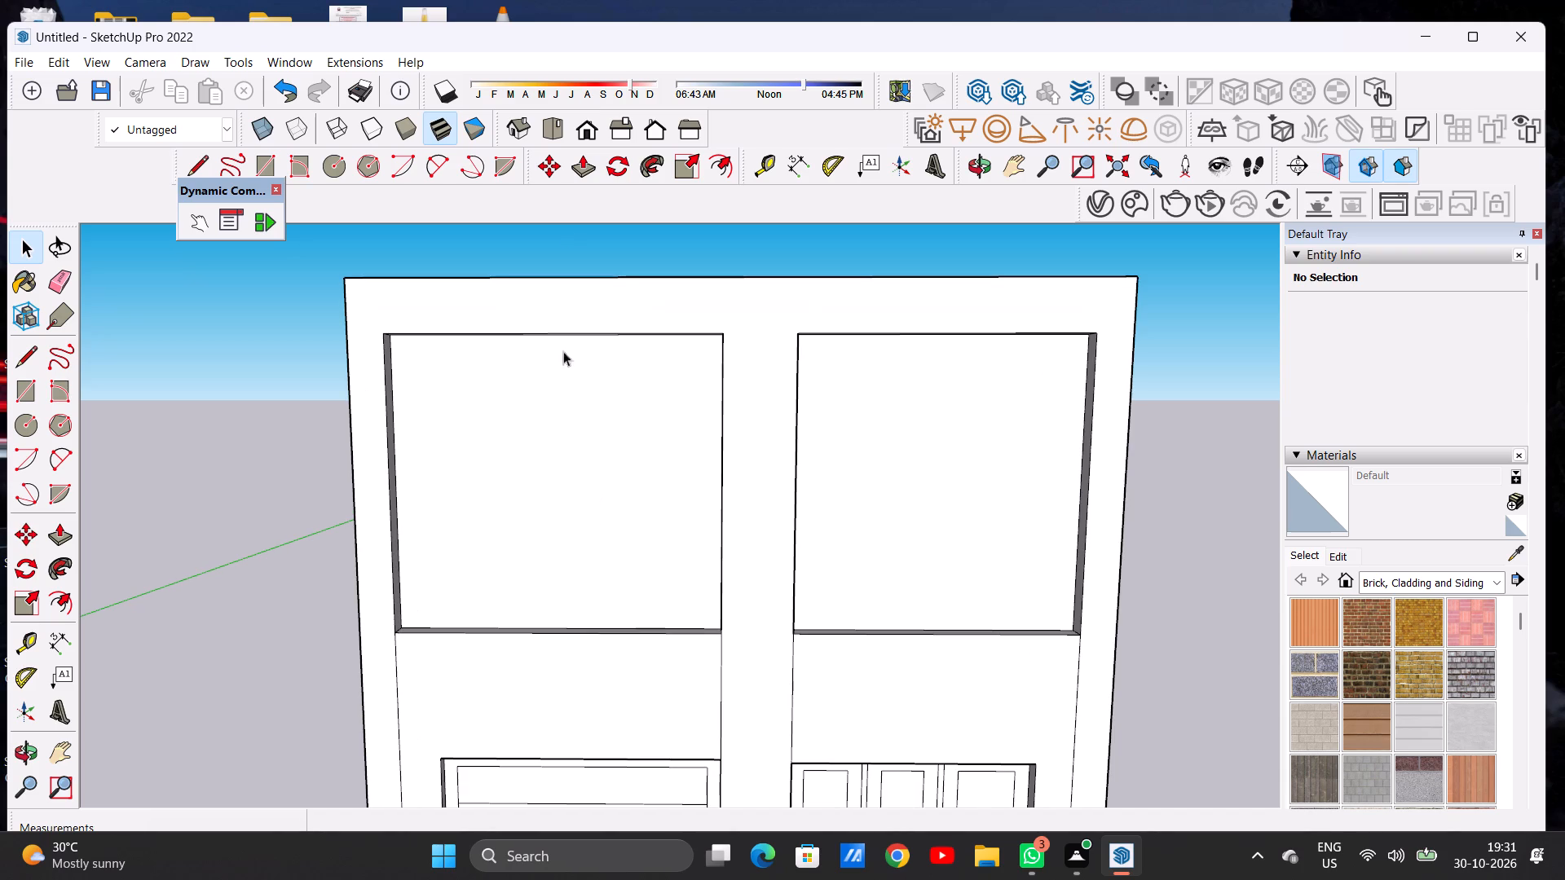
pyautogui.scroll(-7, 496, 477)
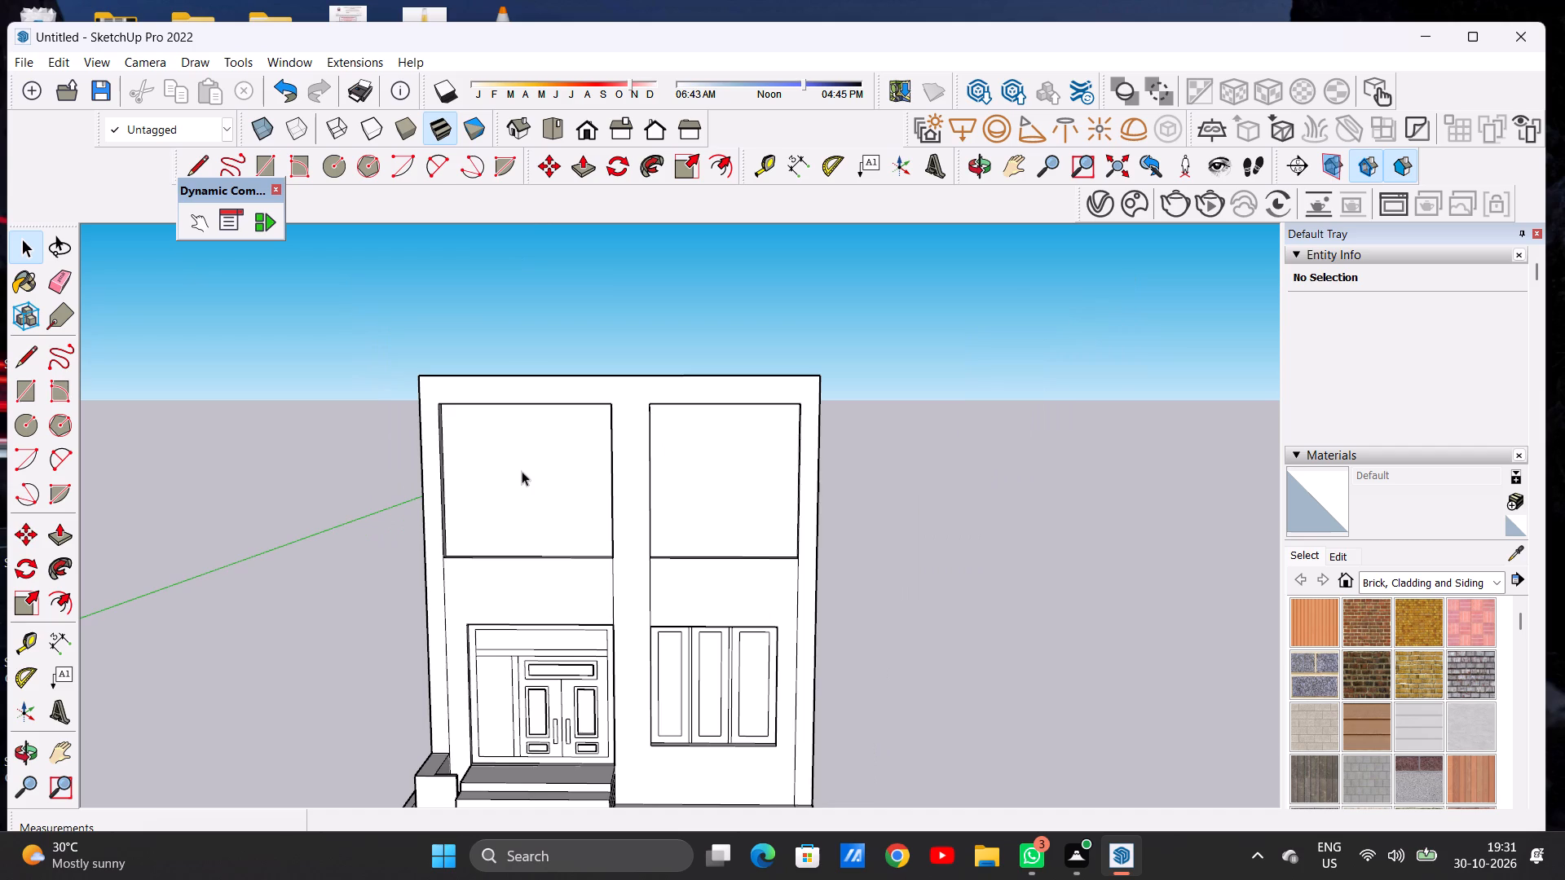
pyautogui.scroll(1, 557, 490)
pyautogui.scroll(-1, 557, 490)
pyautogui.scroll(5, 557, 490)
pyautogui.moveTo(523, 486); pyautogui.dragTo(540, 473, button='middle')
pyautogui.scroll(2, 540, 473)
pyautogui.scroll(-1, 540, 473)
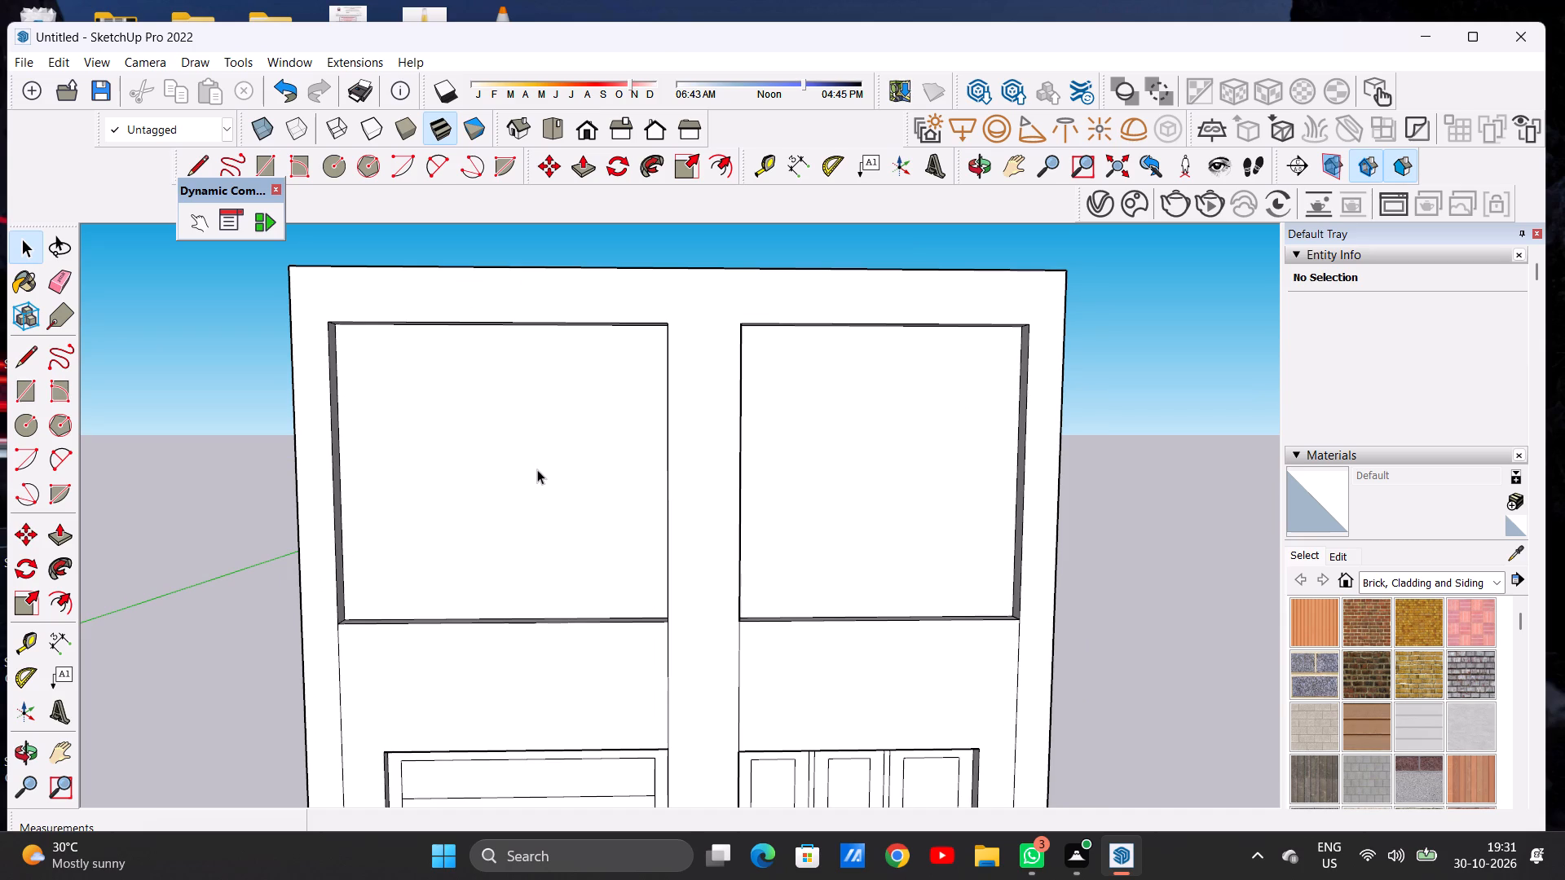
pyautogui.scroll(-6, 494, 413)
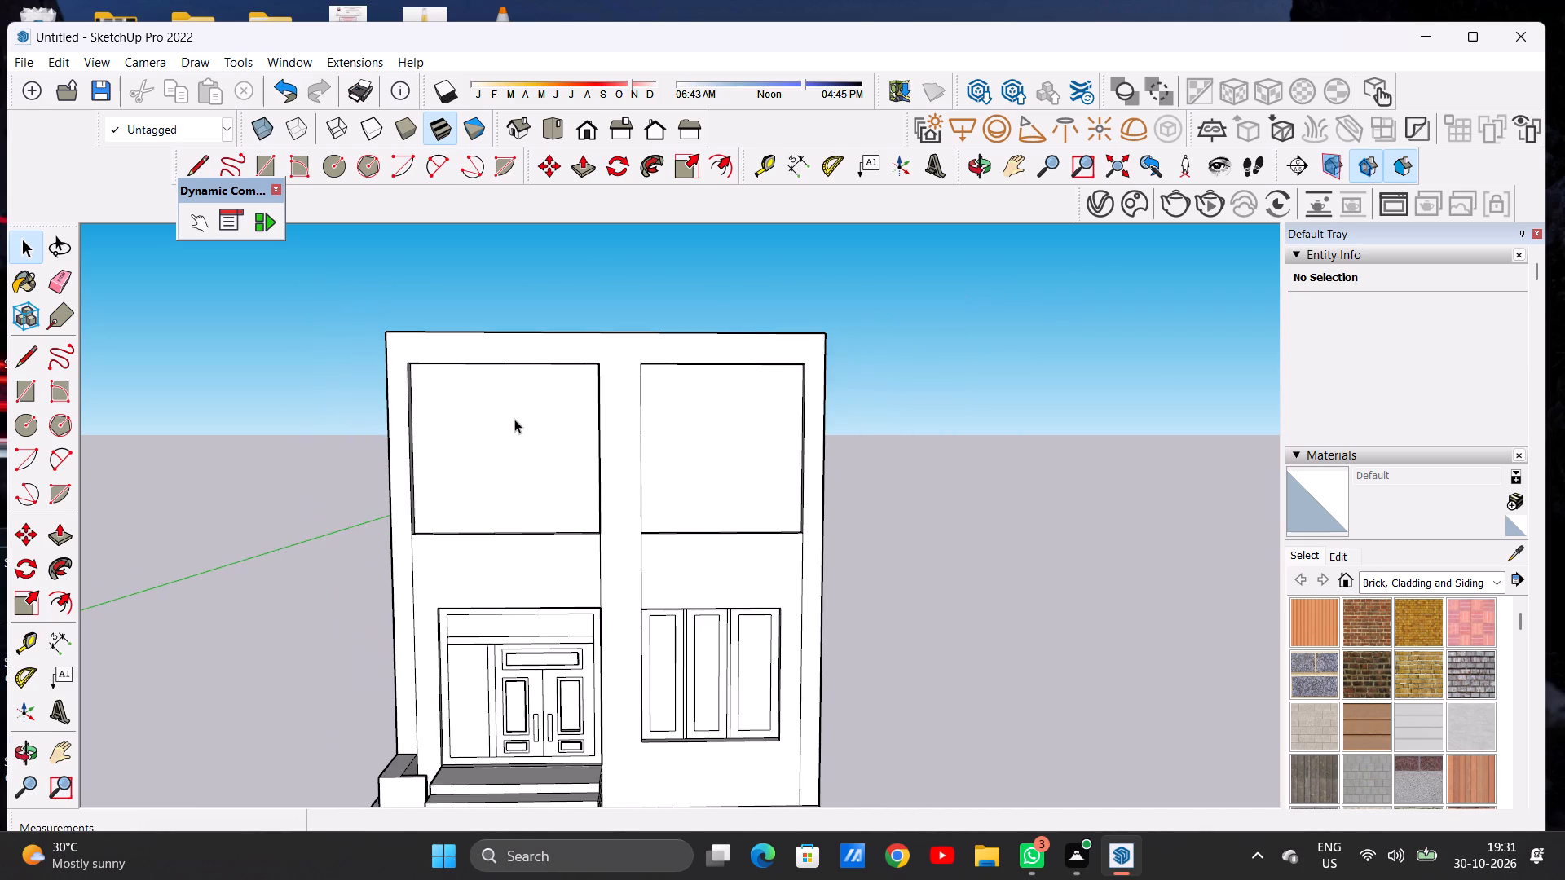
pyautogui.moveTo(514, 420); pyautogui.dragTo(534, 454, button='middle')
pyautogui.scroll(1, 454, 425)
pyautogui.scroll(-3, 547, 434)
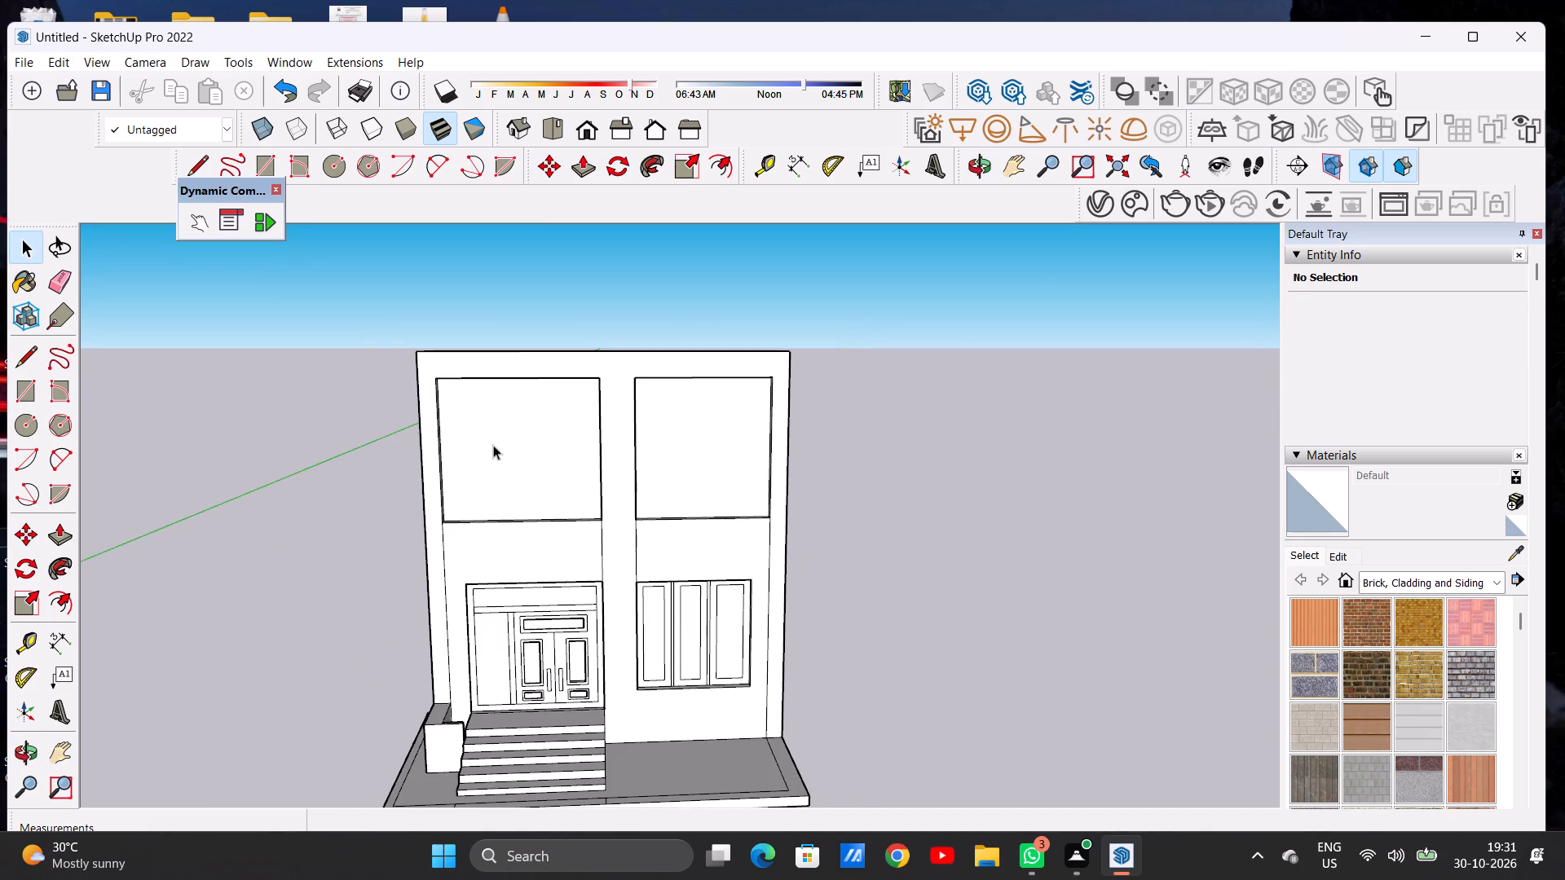
# Draw a horizontal line about 23' 3" long across the back face of the recess above the door, near its top edge.
pyautogui.moveTo(486, 426); pyautogui.dragTo(478, 411, button='middle')
pyautogui.scroll(7, 478, 413)
pyautogui.press('l')
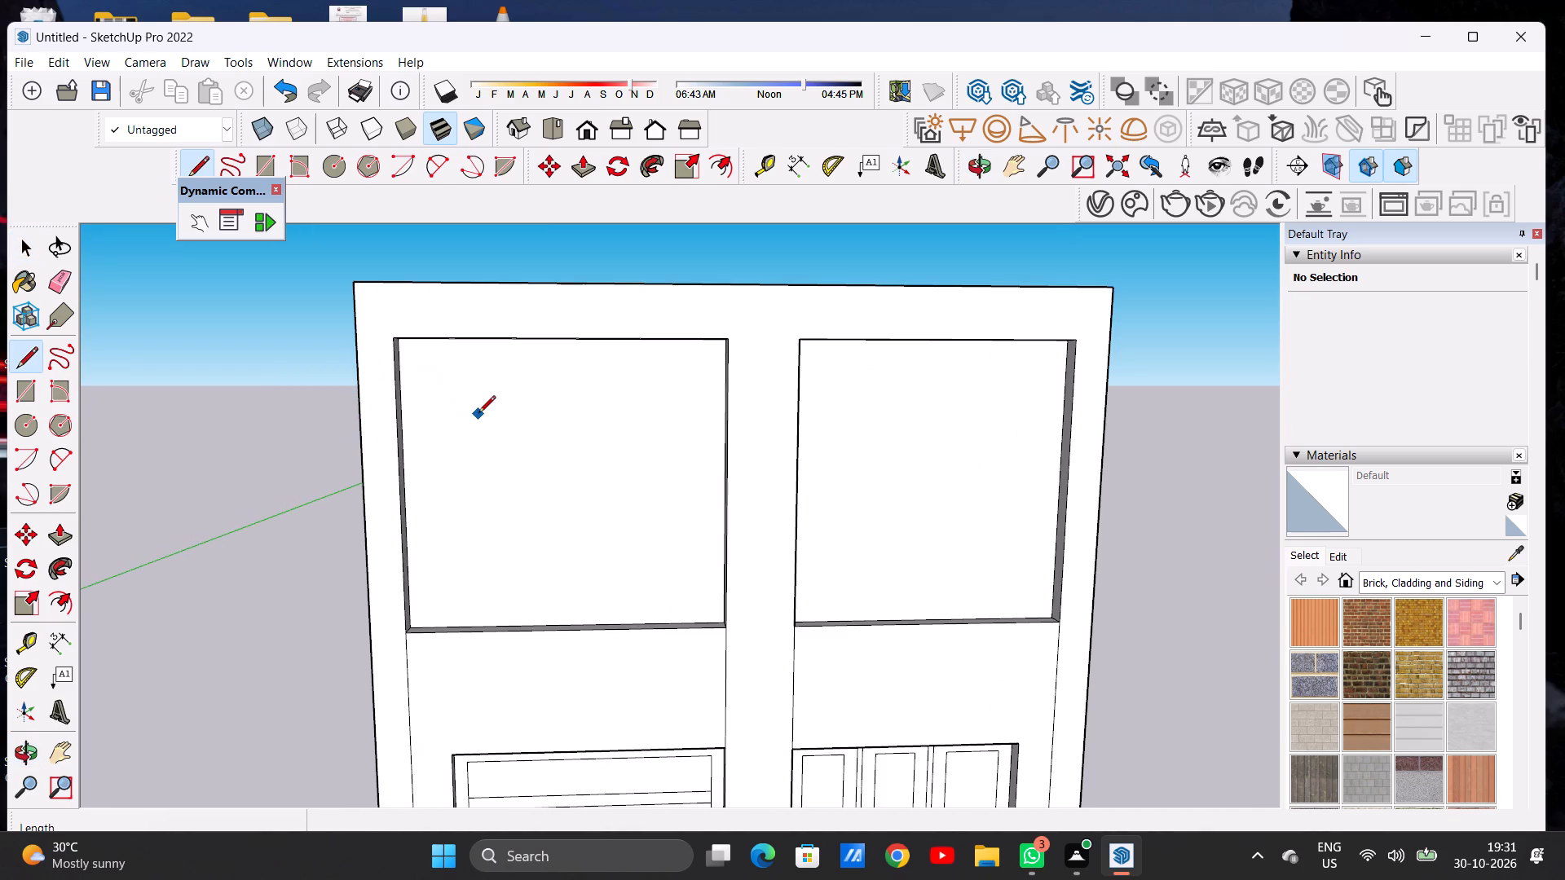
pyautogui.scroll(4, 460, 373)
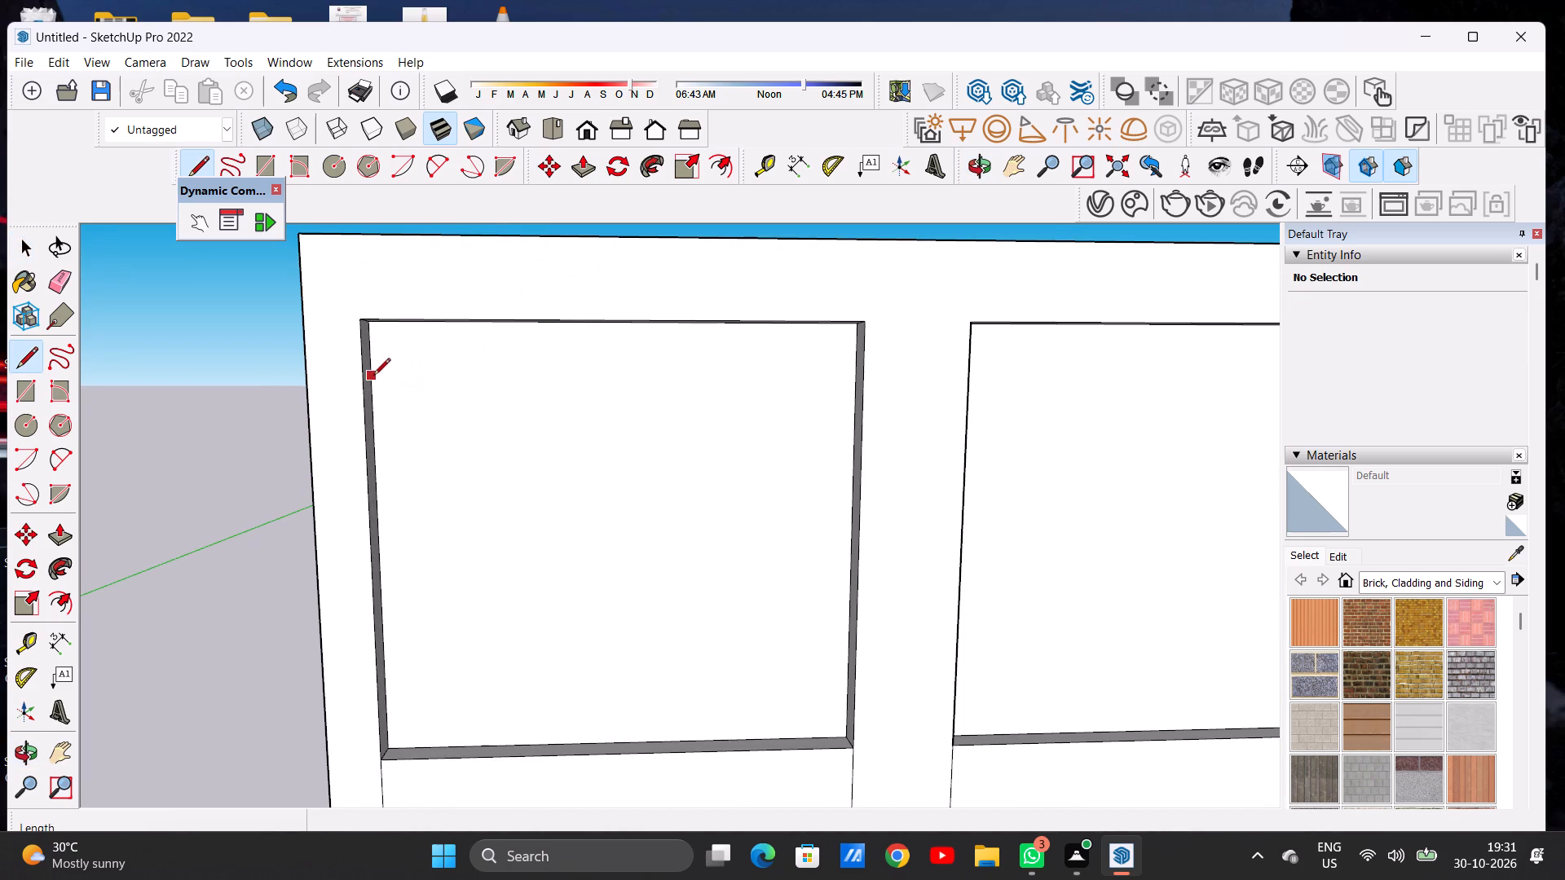
pyautogui.click(376, 377)
pyautogui.moveTo(778, 382); pyautogui.dragTo(866, 362, button='middle')
pyautogui.scroll(5, 866, 362)
pyautogui.click(859, 378)
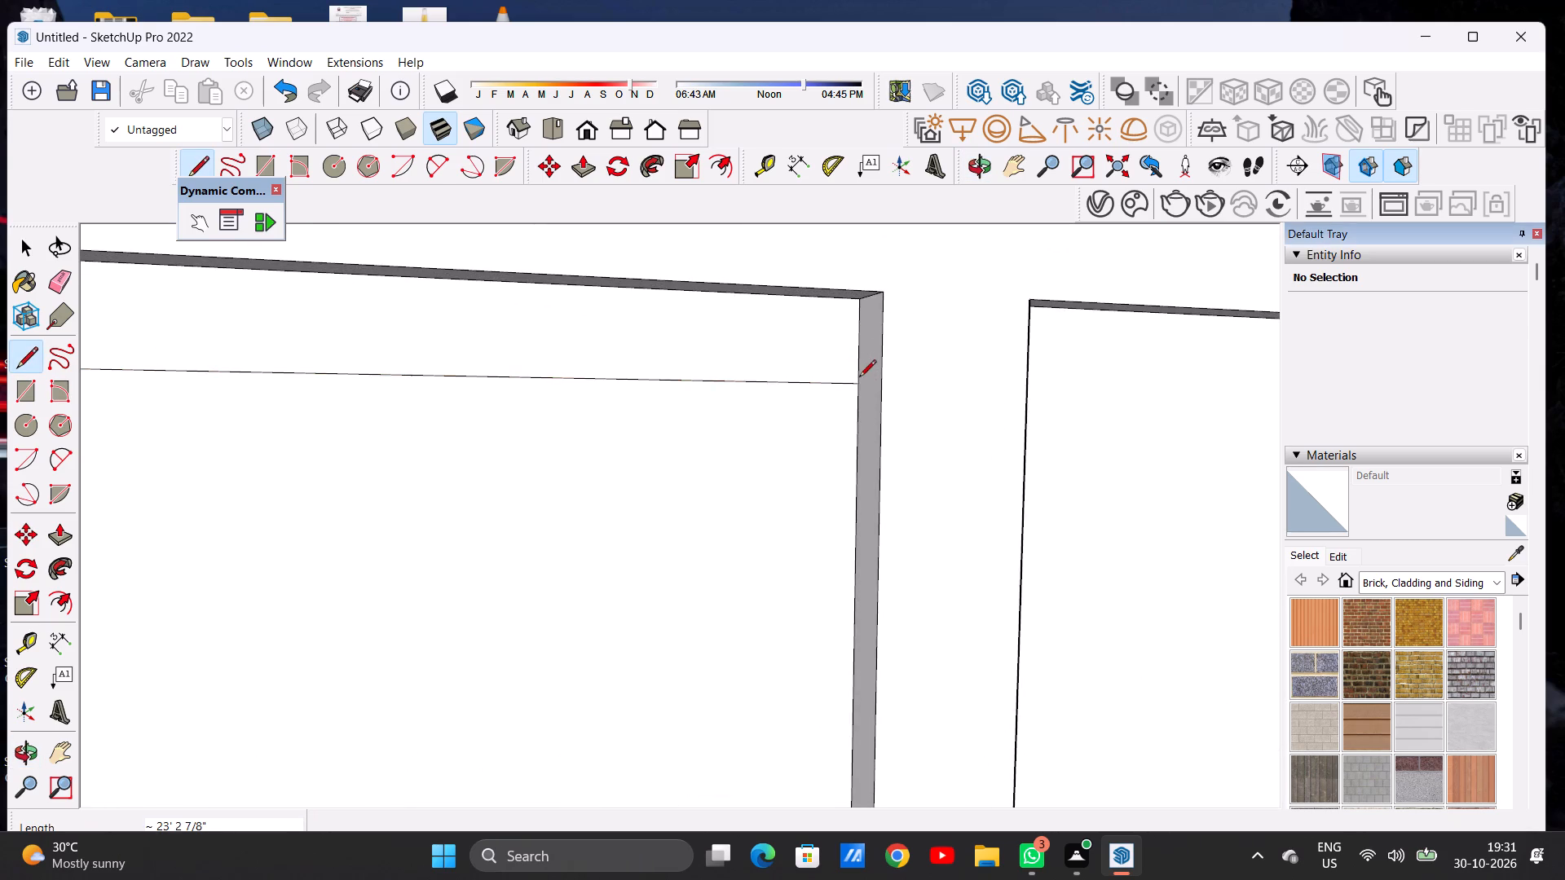
# Draw a horizontal line about 20' 3" long across the recess above the window, level with the line in the other recess.
pyautogui.scroll(-11, 606, 383)
pyautogui.moveTo(619, 391); pyautogui.dragTo(461, 394, button='middle')
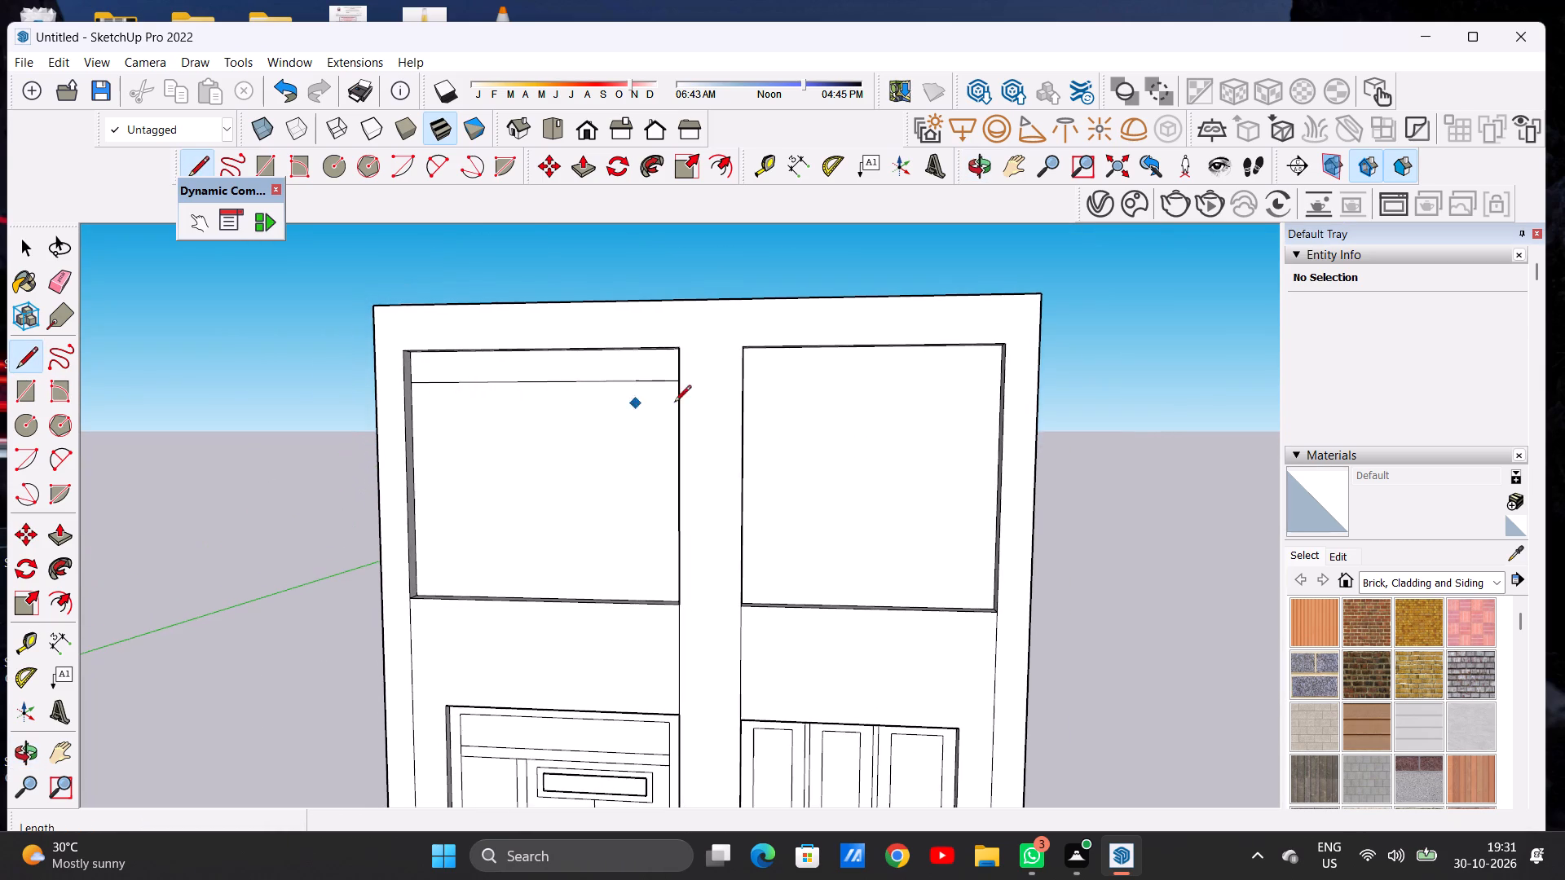
pyautogui.scroll(6, 801, 383)
pyautogui.moveTo(732, 381); pyautogui.dragTo(705, 381, button='middle')
pyautogui.scroll(6, 708, 381)
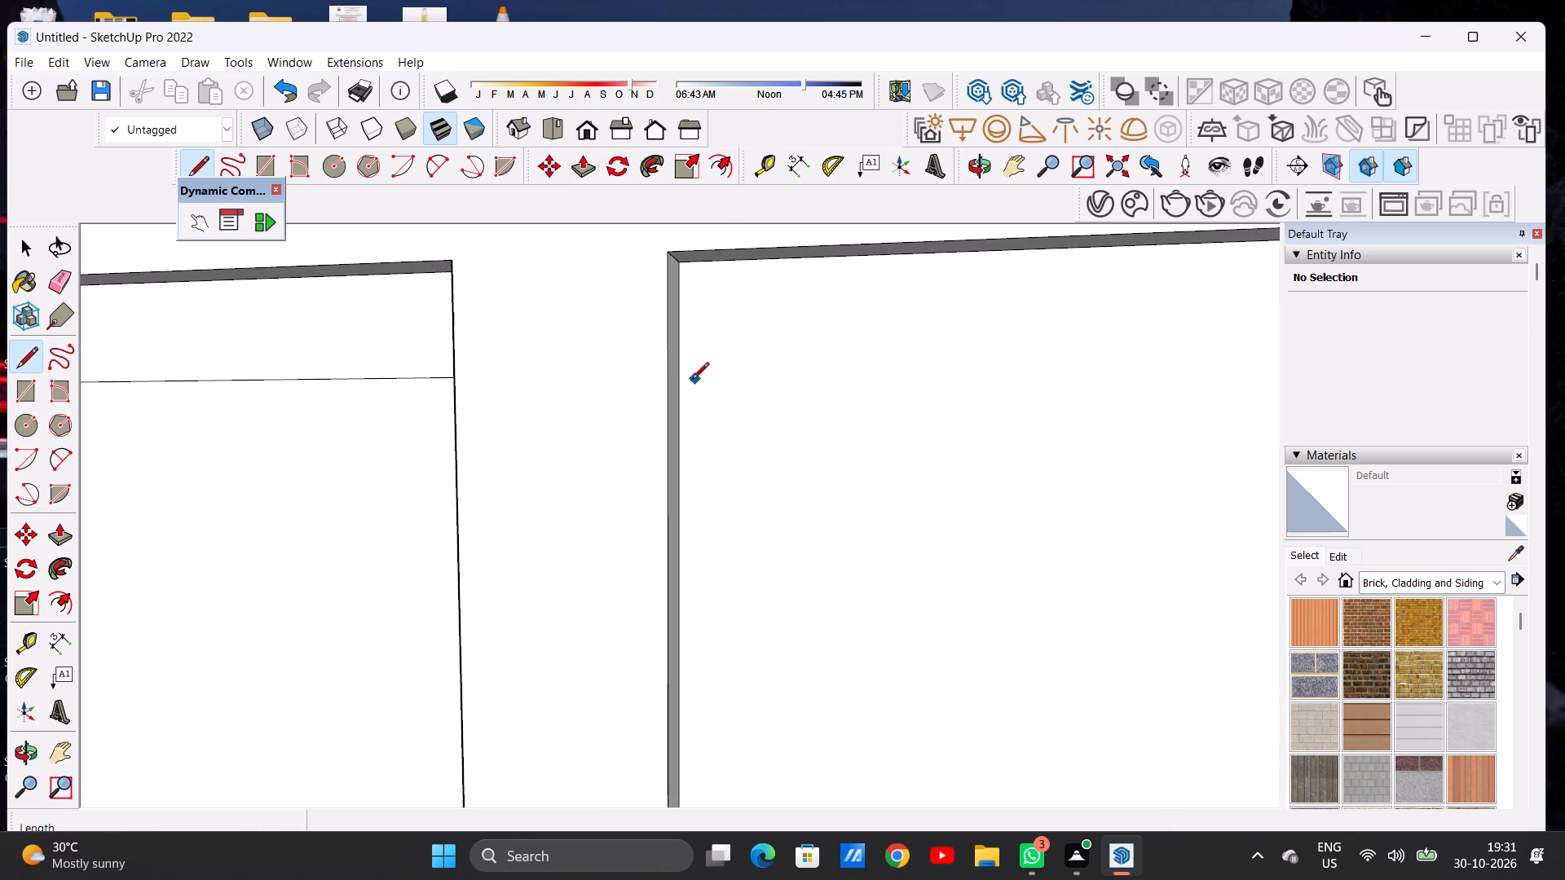
pyautogui.click(679, 378)
pyautogui.scroll(-10, 822, 381)
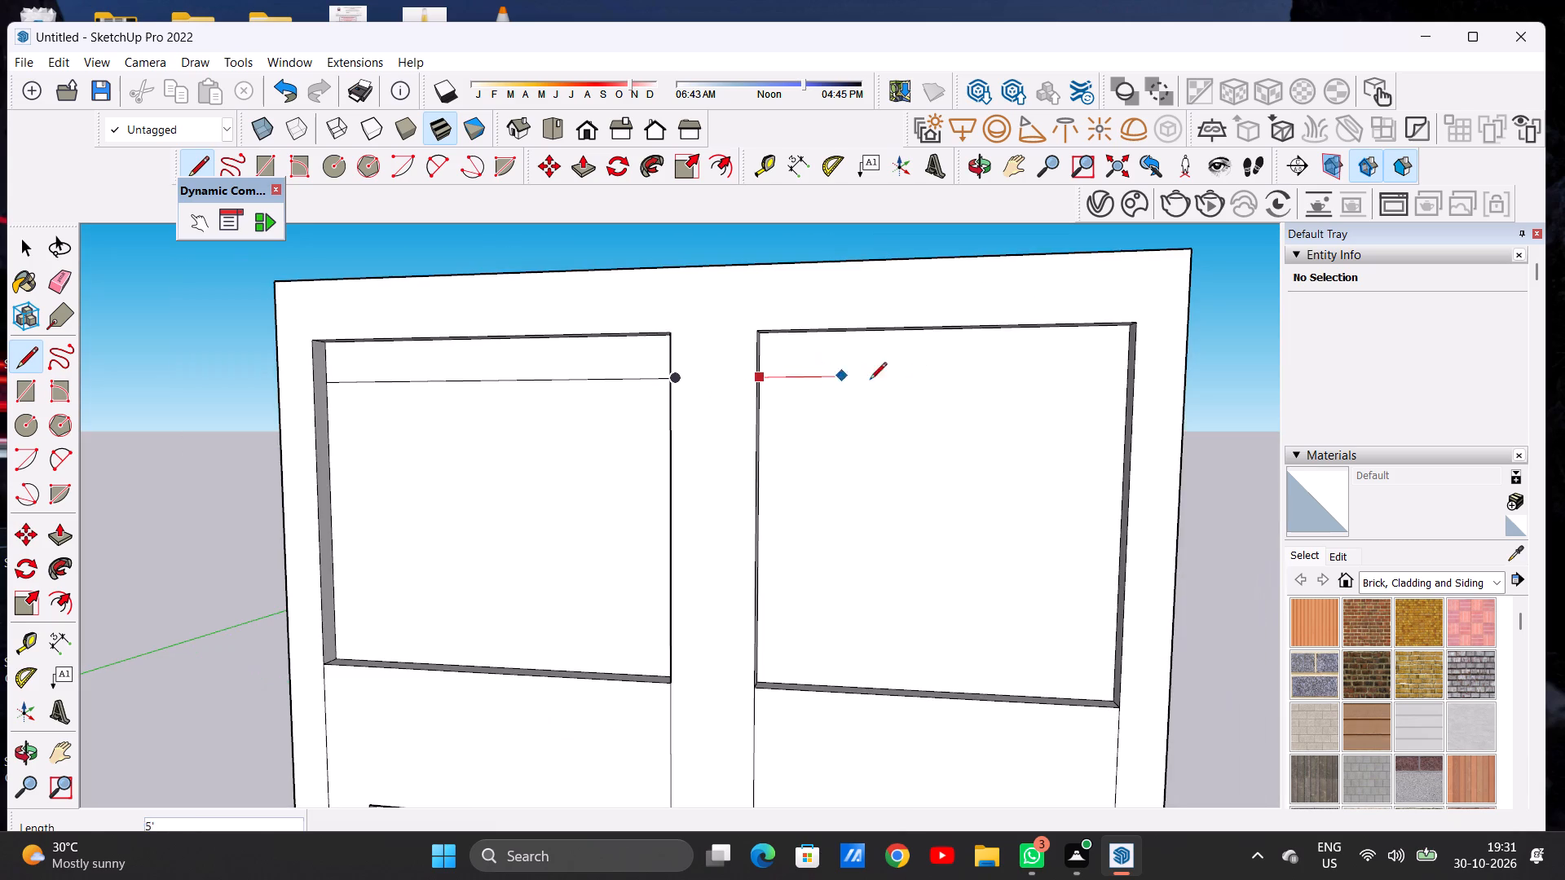
pyautogui.moveTo(972, 375); pyautogui.dragTo(1060, 362, button='middle')
pyautogui.scroll(7, 1052, 375)
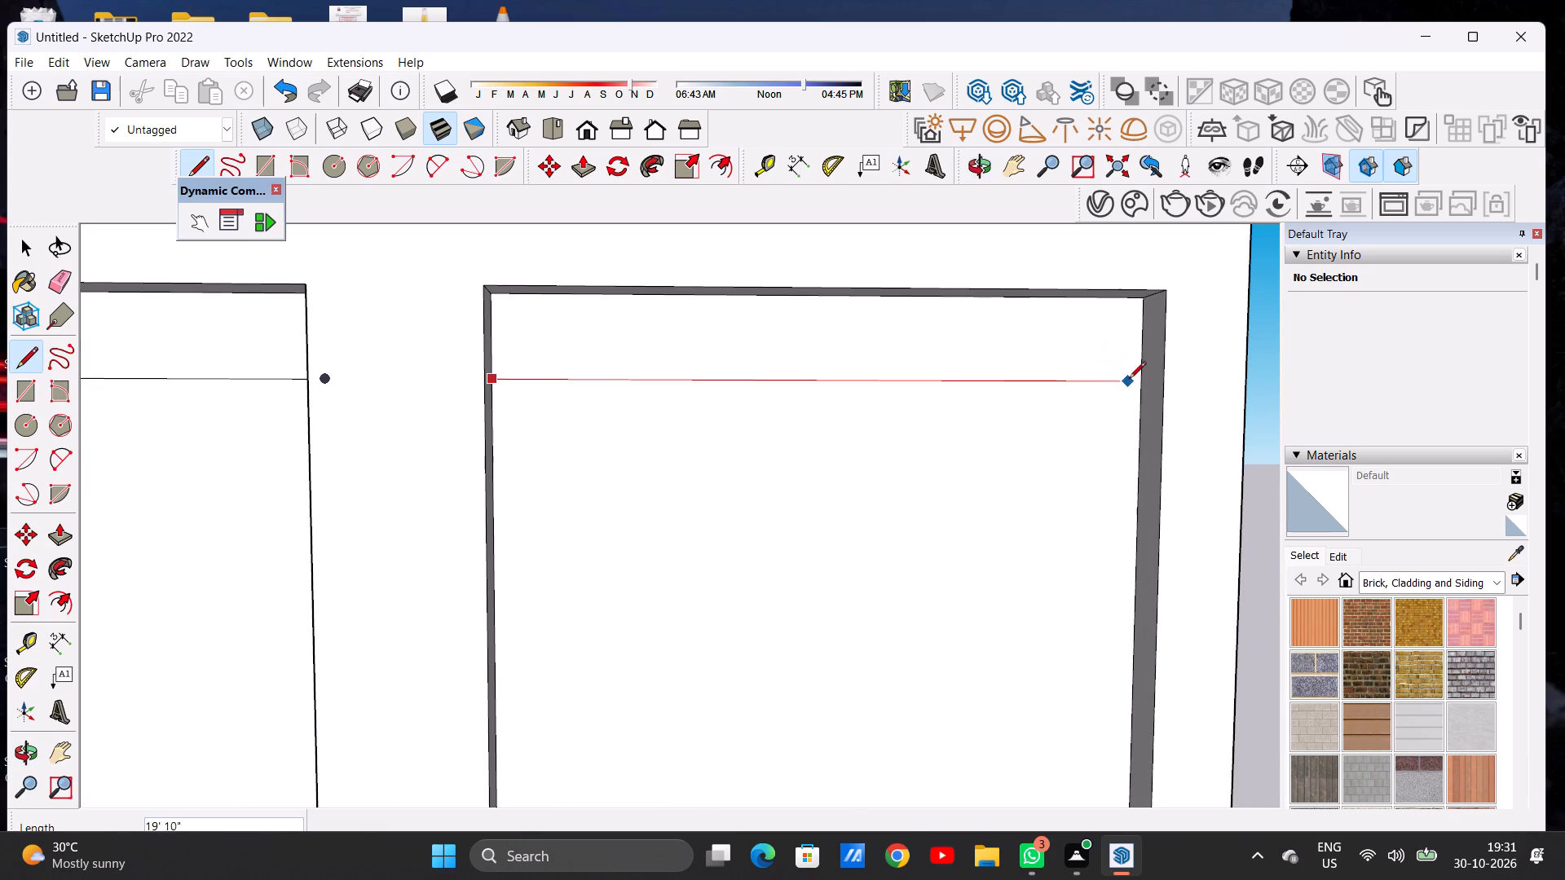
pyautogui.click(1144, 373)
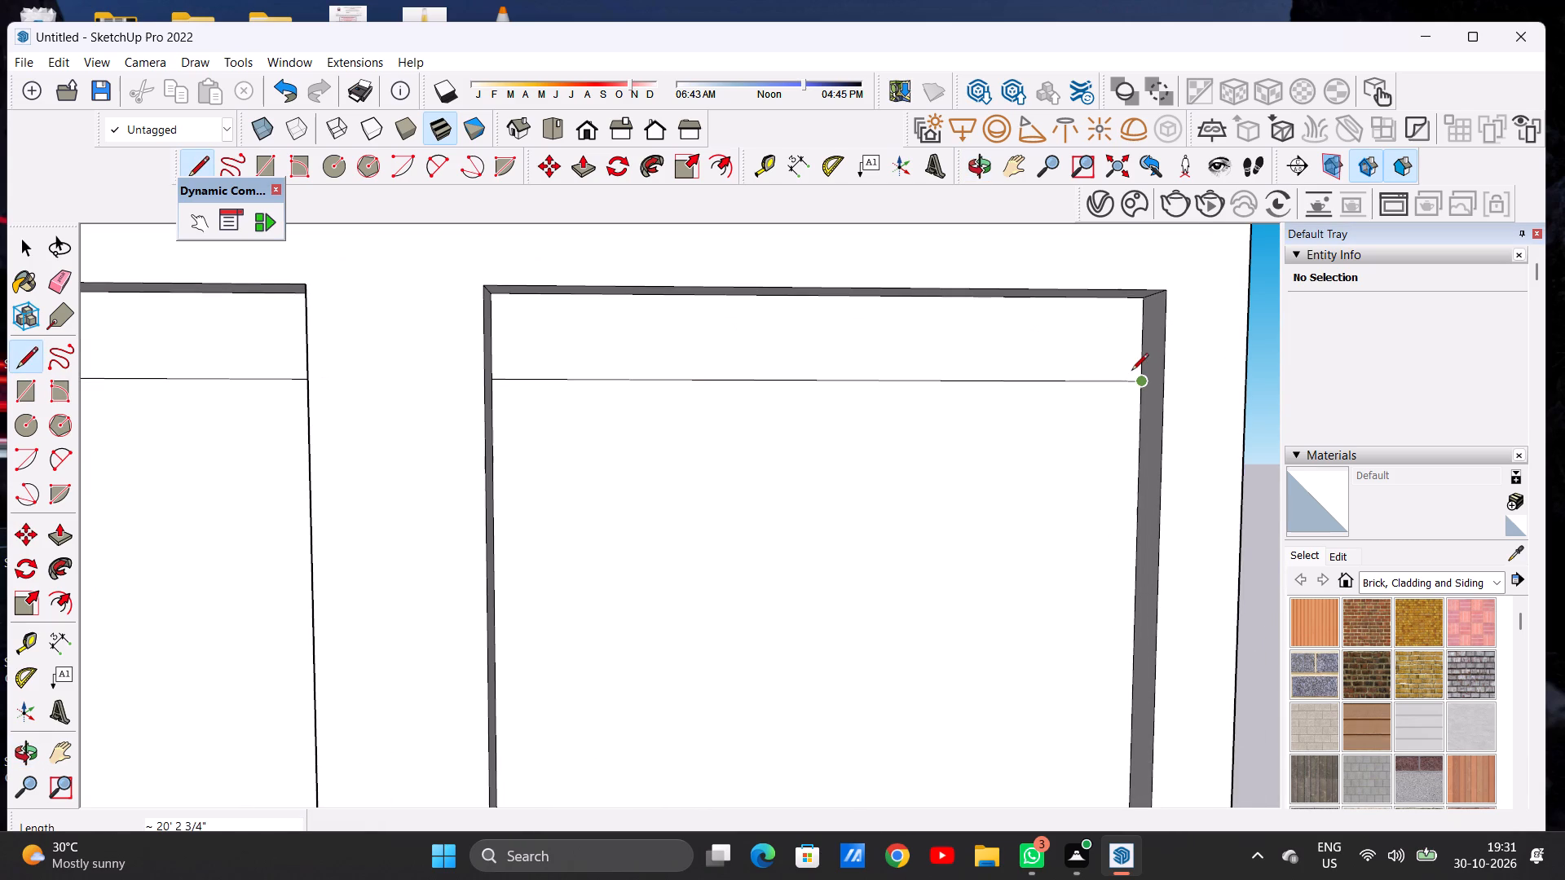
pyautogui.press('space')
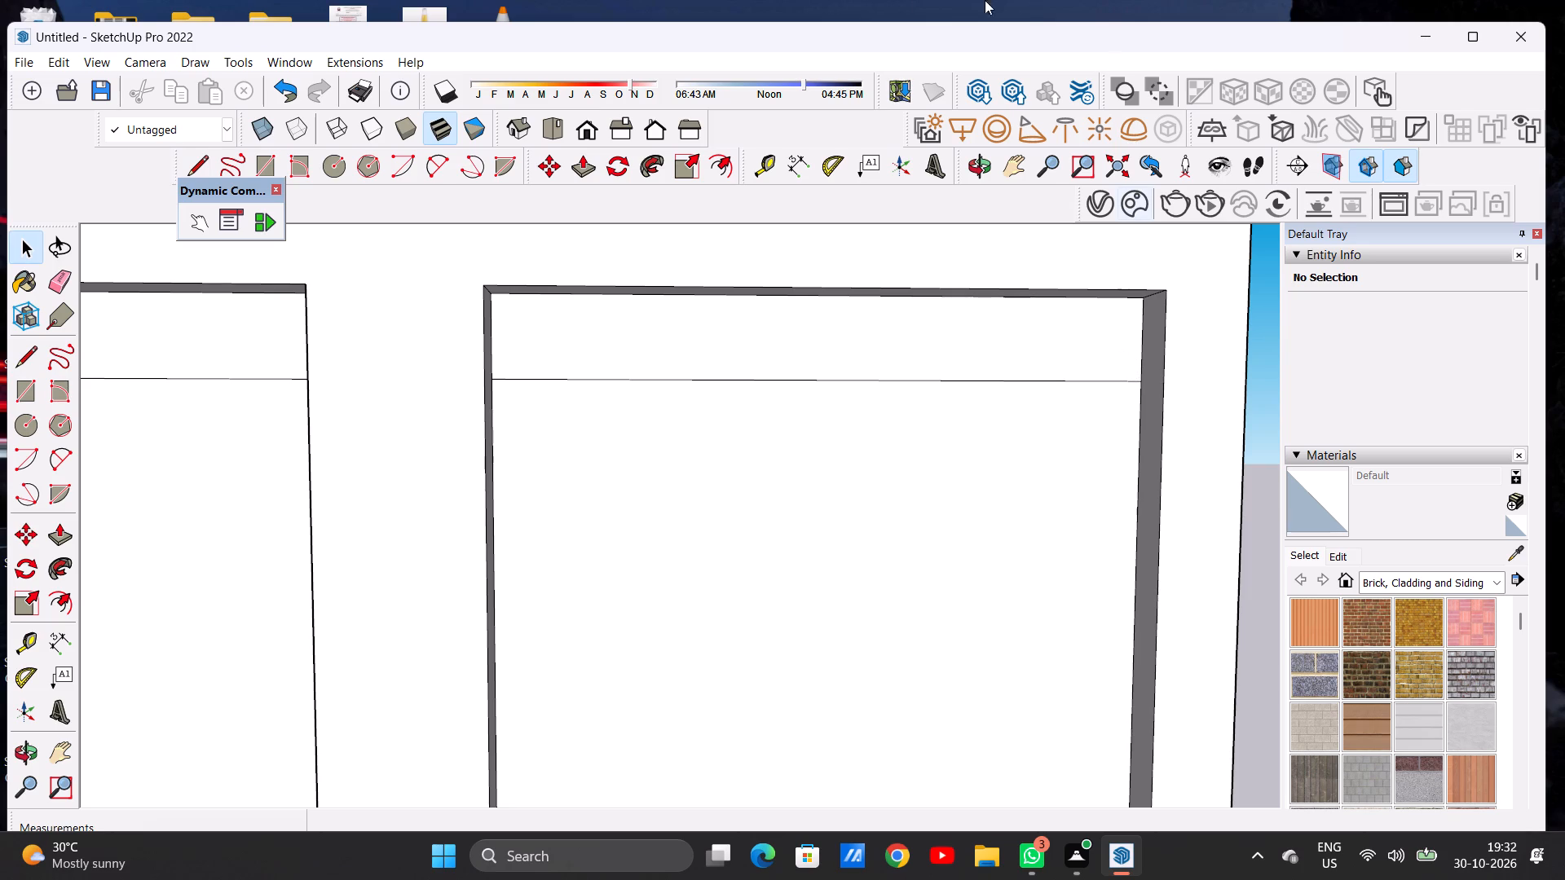
# Examine the facade from the front and from above, including the horizontal lines across both upper recesses.
pyautogui.scroll(-13, 648, 447)
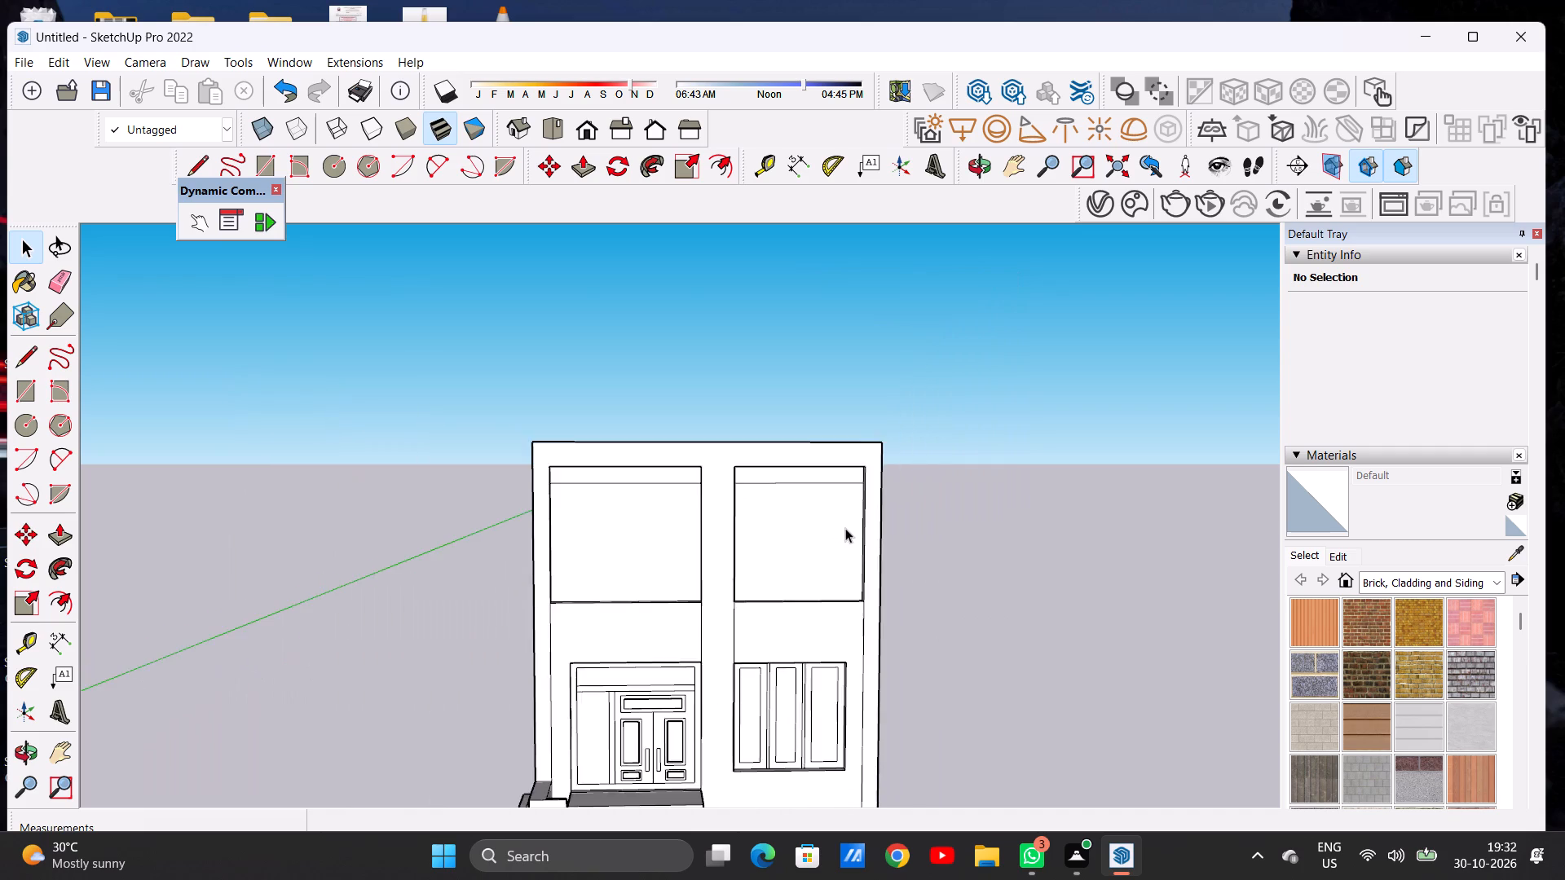
pyautogui.scroll(-7, 845, 528)
pyautogui.scroll(7, 717, 566)
pyautogui.moveTo(652, 513); pyautogui.dragTo(651, 626, button='middle')
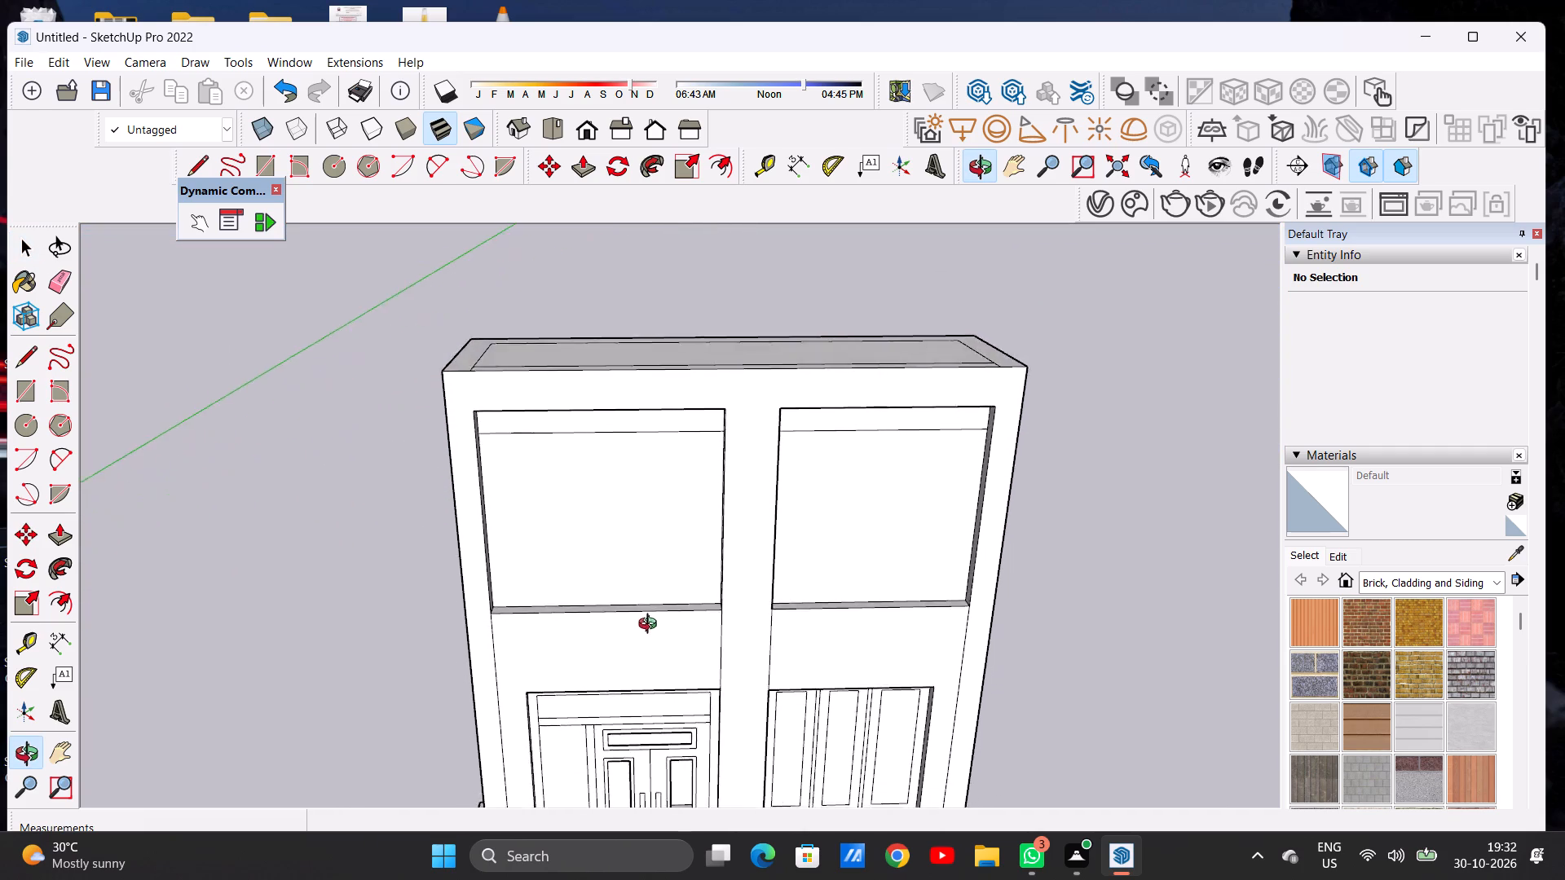
pyautogui.moveTo(651, 626); pyautogui.dragTo(652, 574, button='middle')
pyautogui.scroll(-3, 672, 521)
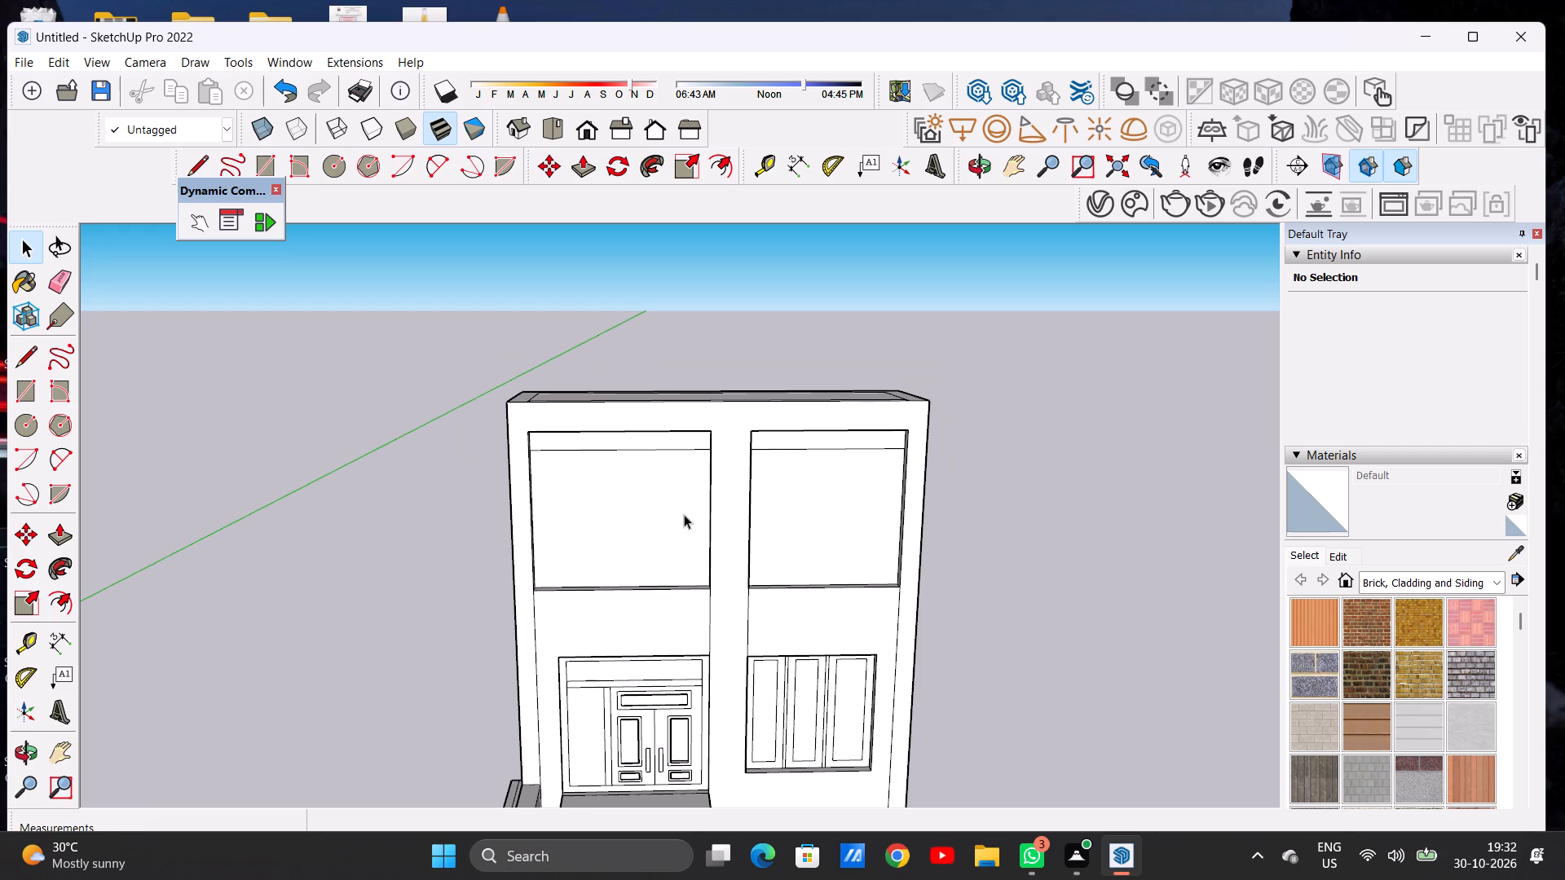
pyautogui.scroll(-12, 716, 494)
pyautogui.scroll(11, 721, 504)
pyautogui.scroll(-1, 701, 477)
pyautogui.scroll(5, 702, 477)
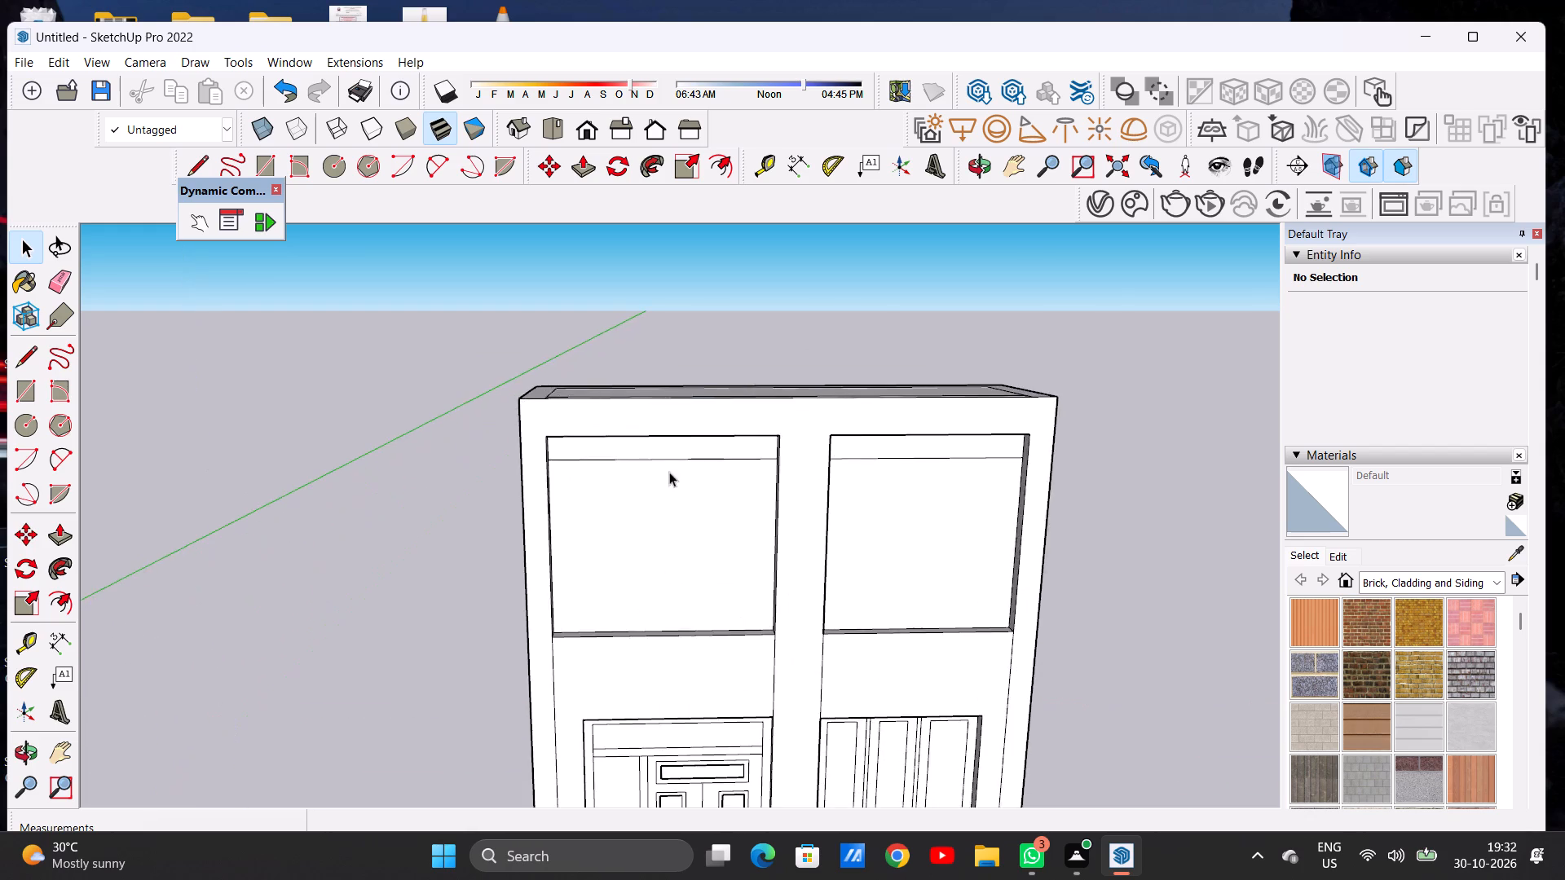
pyautogui.scroll(-6, 646, 473)
pyautogui.moveTo(707, 492); pyautogui.dragTo(712, 469, button='middle')
pyautogui.scroll(6, 717, 504)
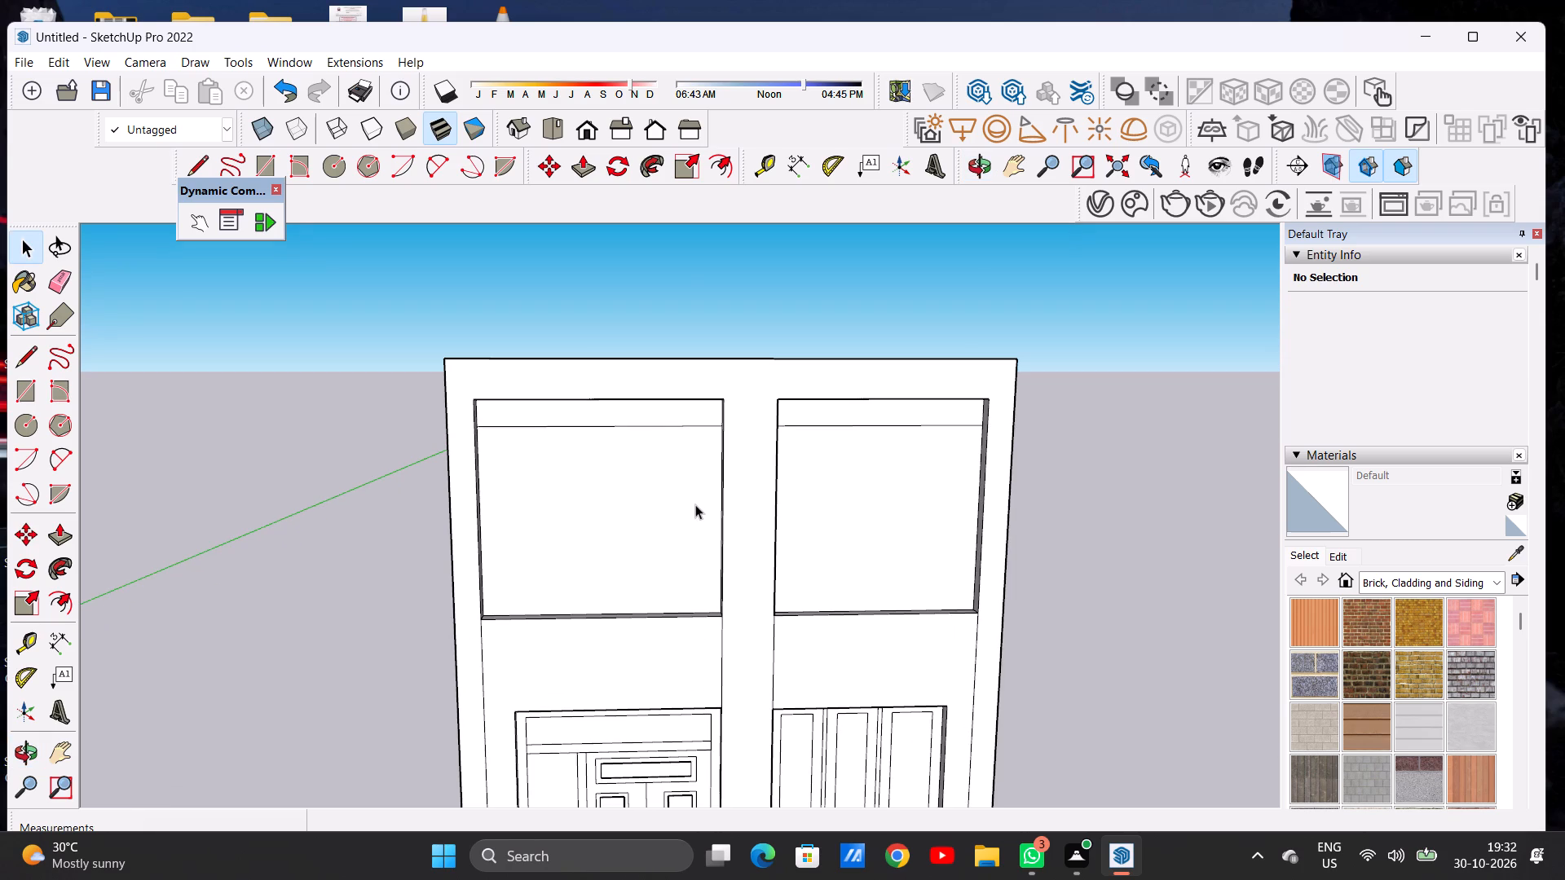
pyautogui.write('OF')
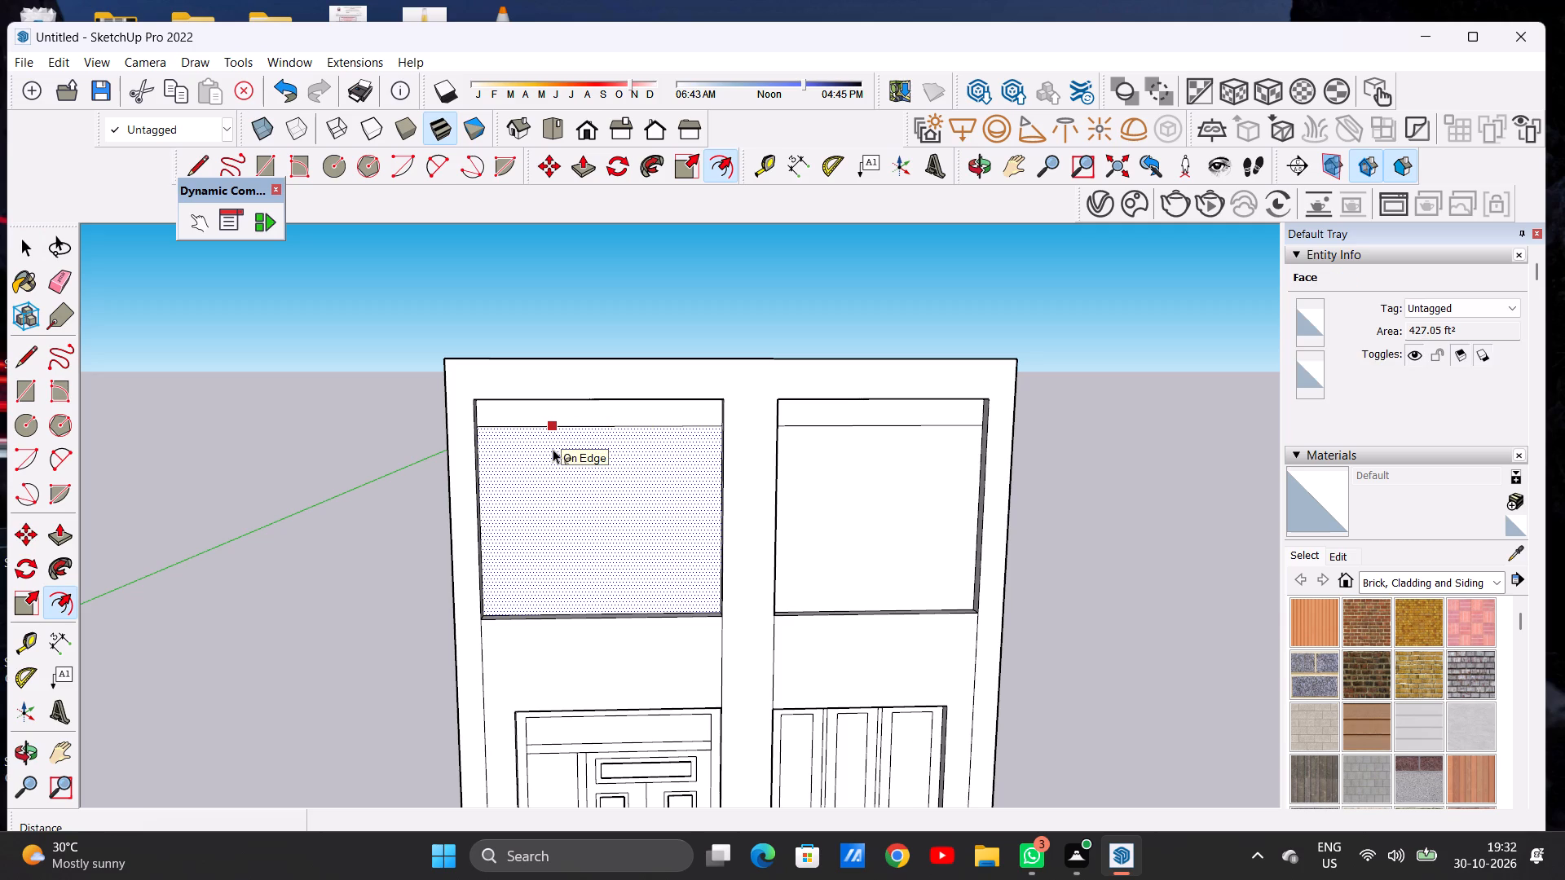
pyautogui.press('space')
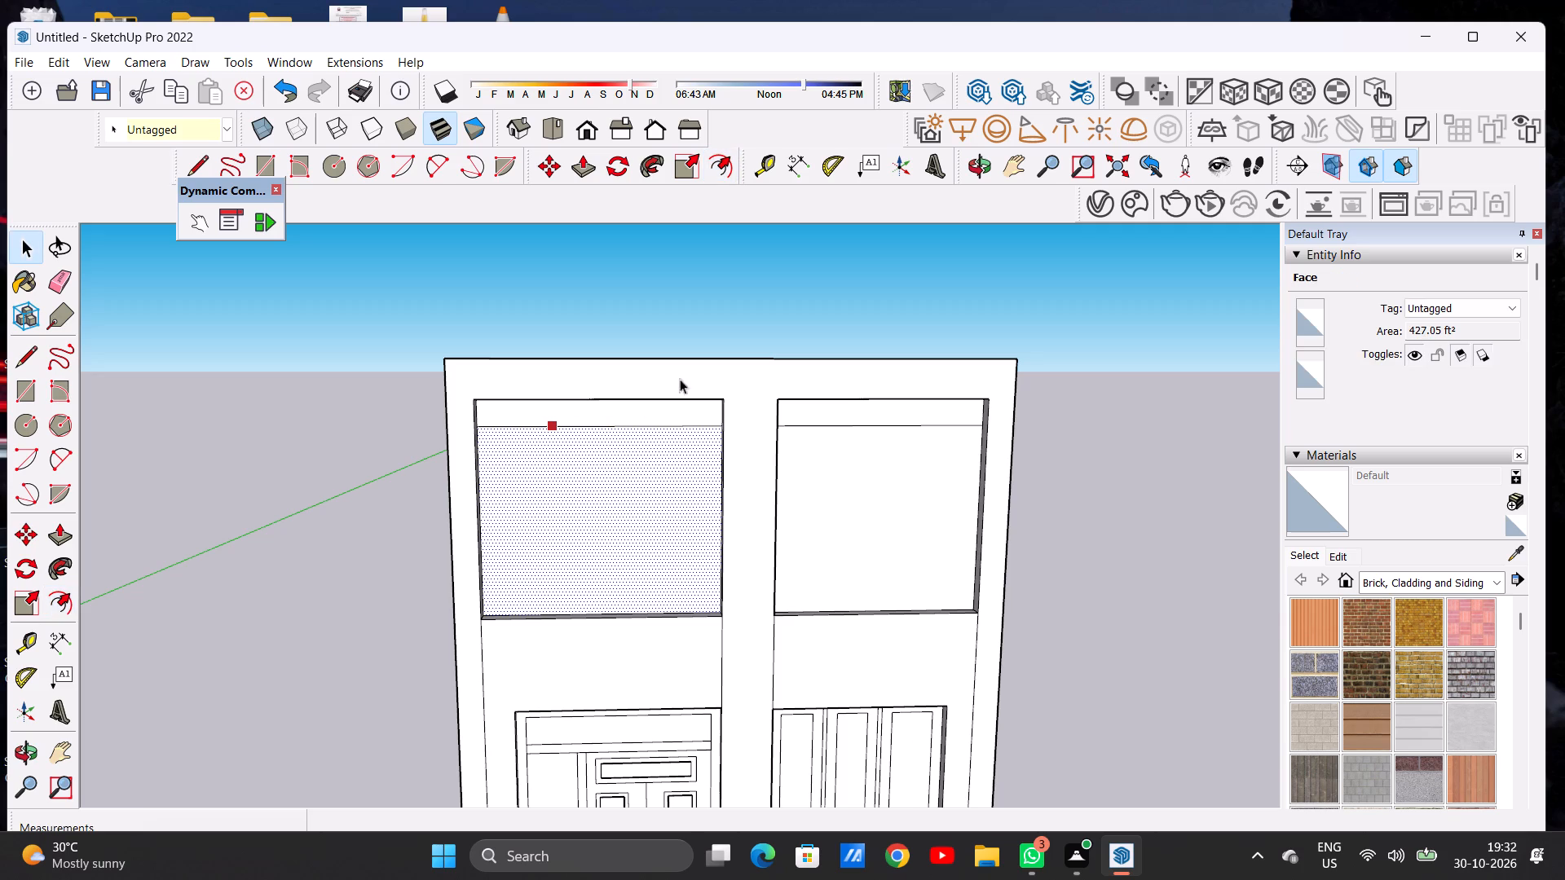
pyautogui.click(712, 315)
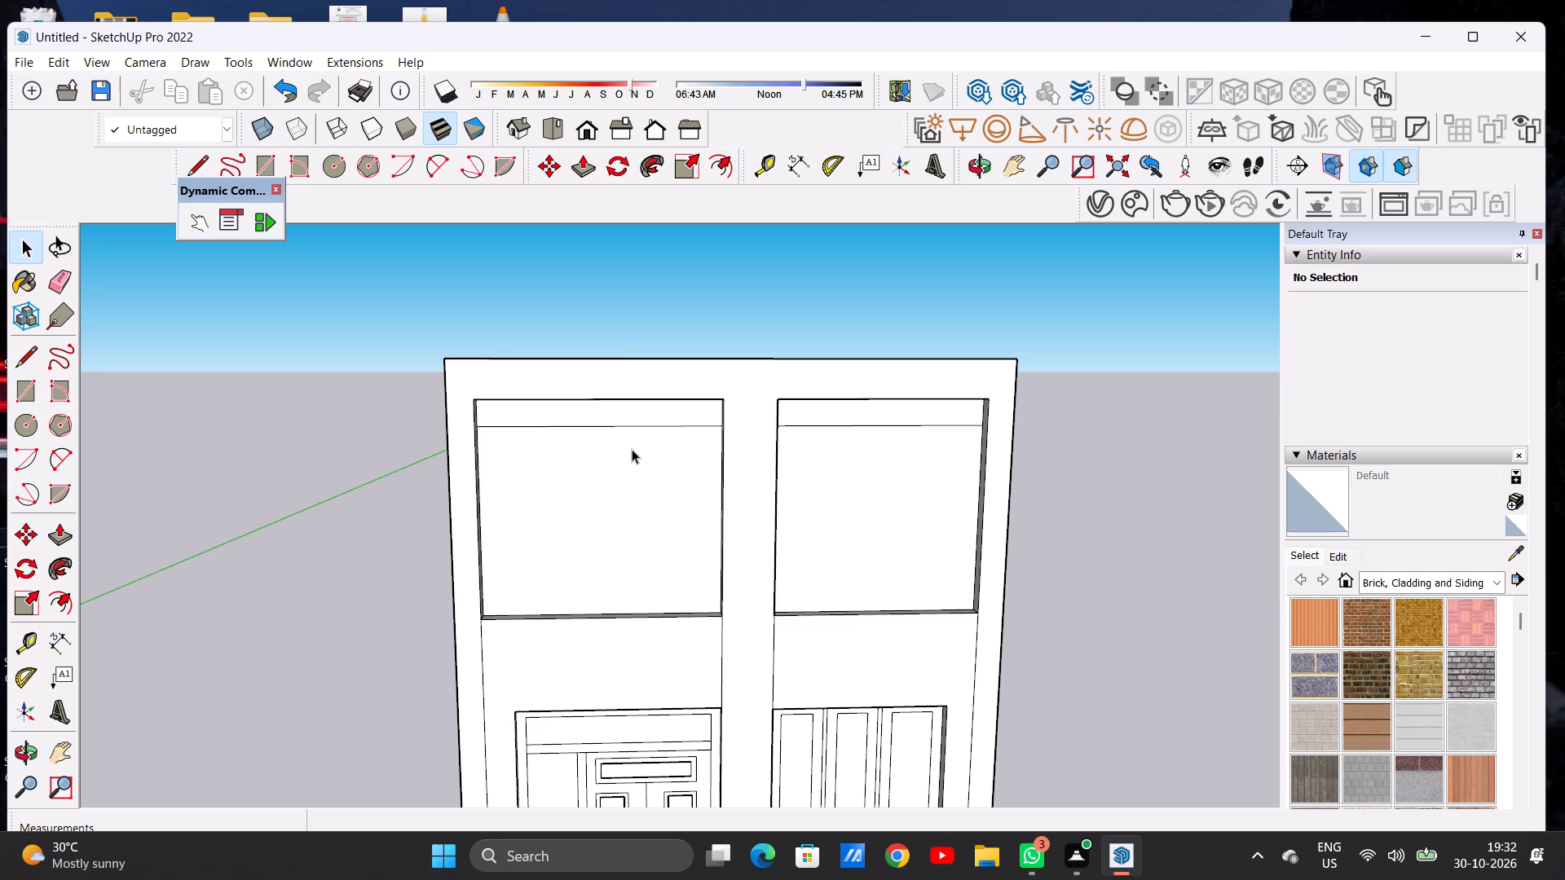
# Draw two closely spaced vertical lines about 18' 4 1/2" long from the horizontal line to the bottom of the recess above the door.
pyautogui.press('l')
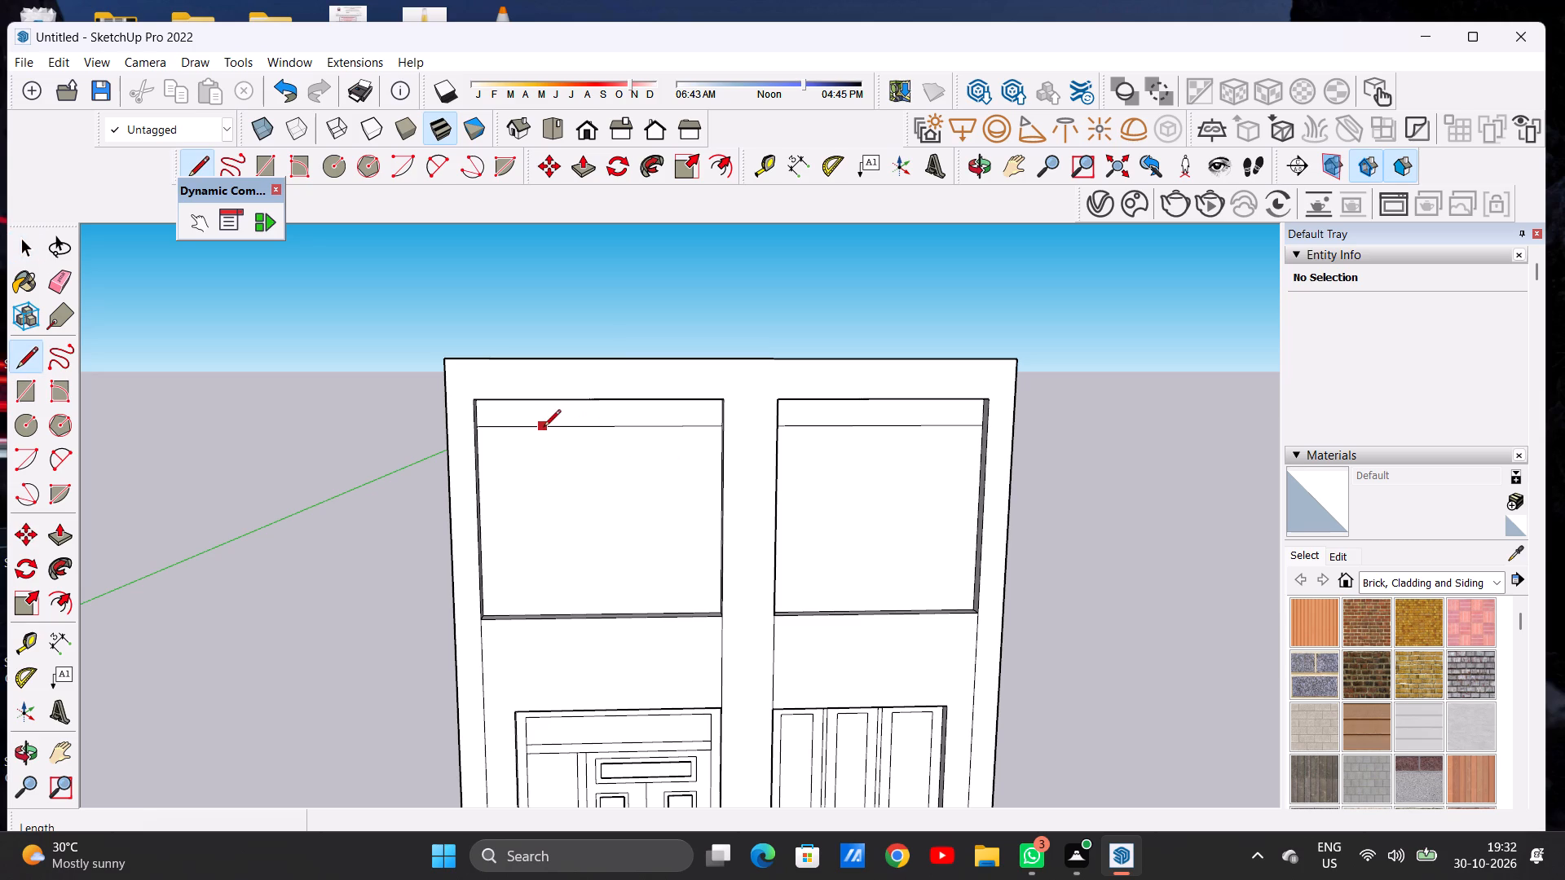
pyautogui.click(545, 428)
pyautogui.moveTo(541, 590); pyautogui.dragTo(540, 631, button='middle')
pyautogui.scroll(4, 556, 609)
pyautogui.scroll(-1, 556, 609)
pyautogui.scroll(2, 556, 609)
pyautogui.click(551, 618)
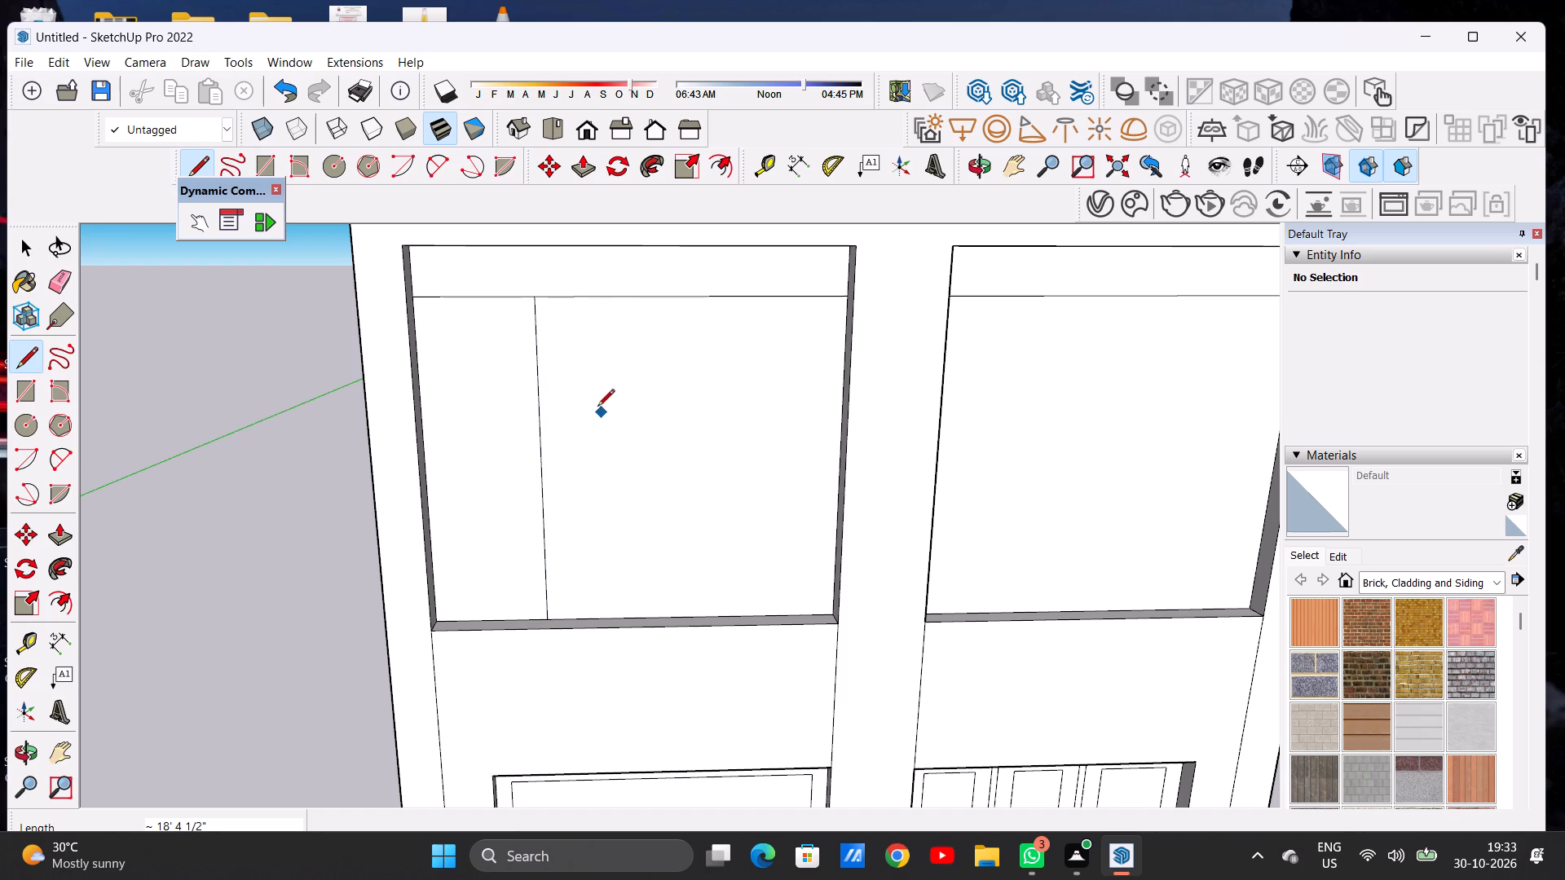
pyautogui.click(564, 300)
pyautogui.click(575, 615)
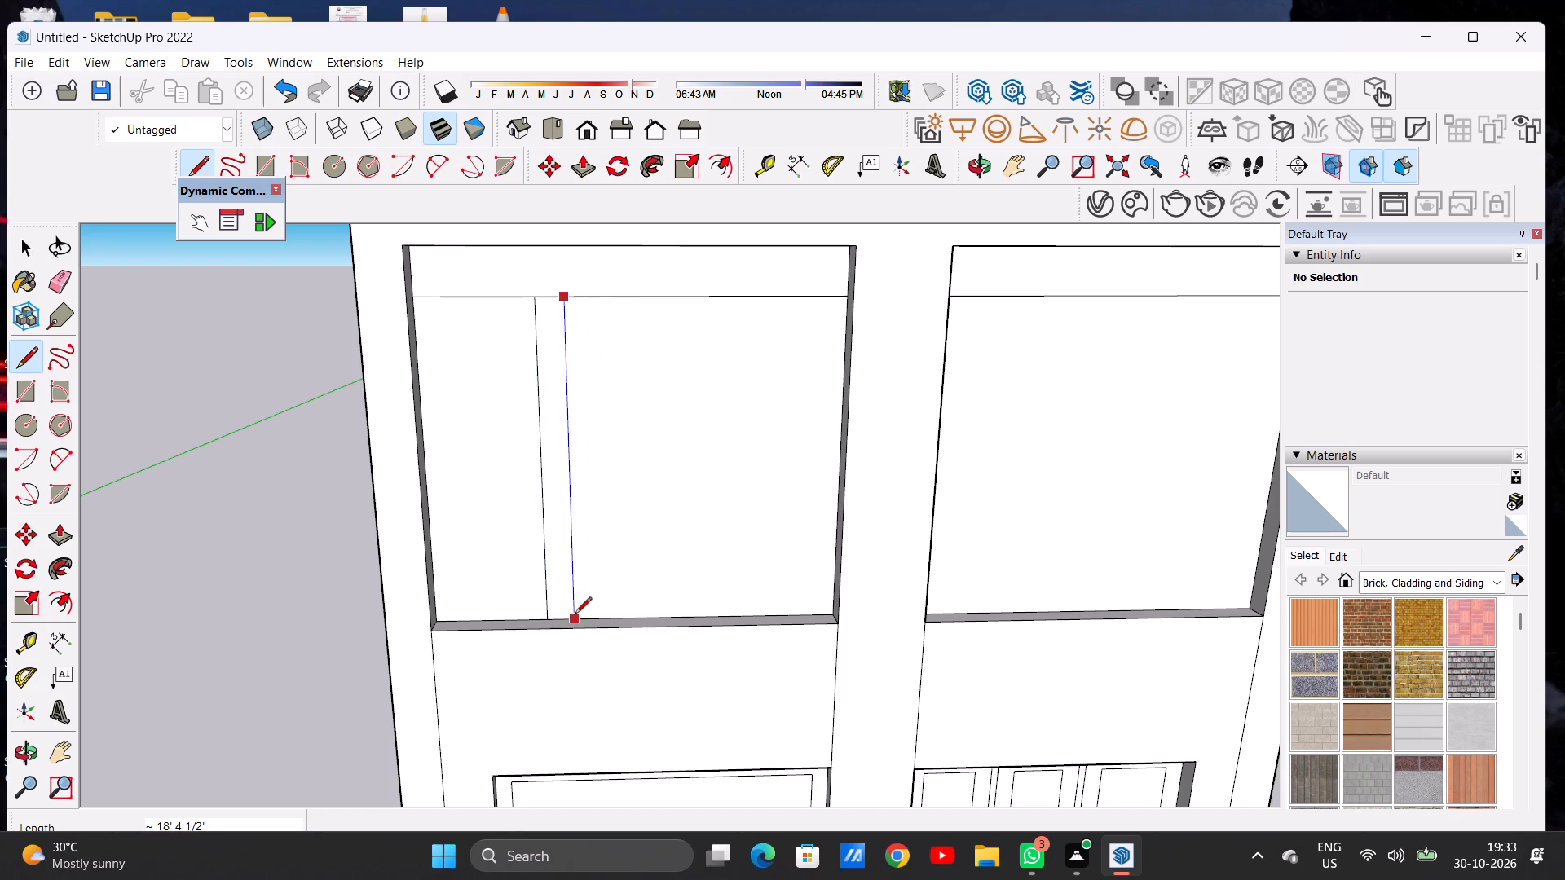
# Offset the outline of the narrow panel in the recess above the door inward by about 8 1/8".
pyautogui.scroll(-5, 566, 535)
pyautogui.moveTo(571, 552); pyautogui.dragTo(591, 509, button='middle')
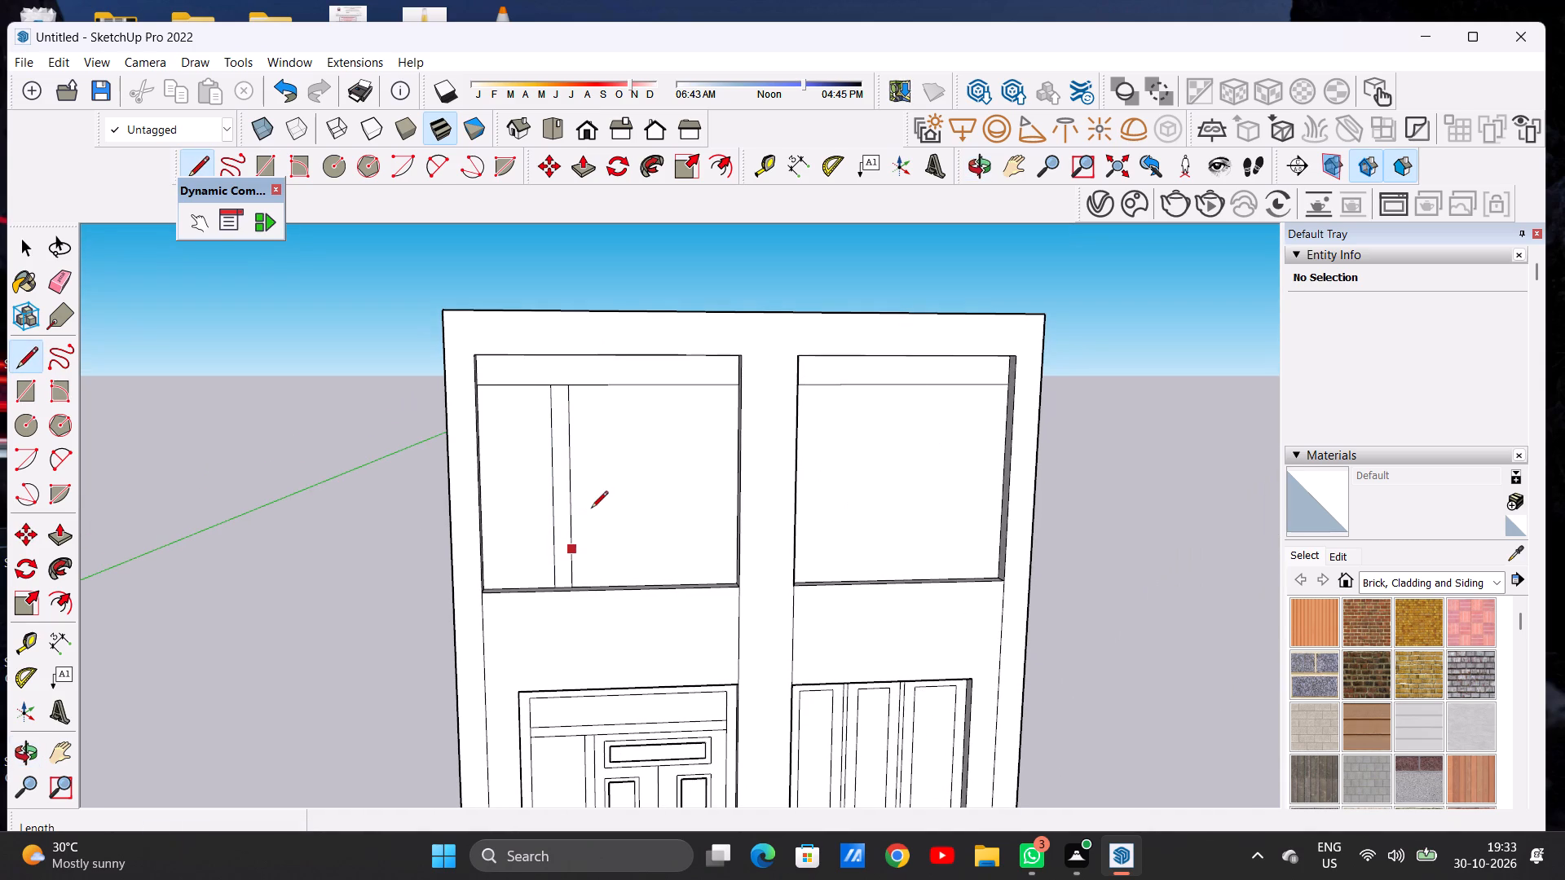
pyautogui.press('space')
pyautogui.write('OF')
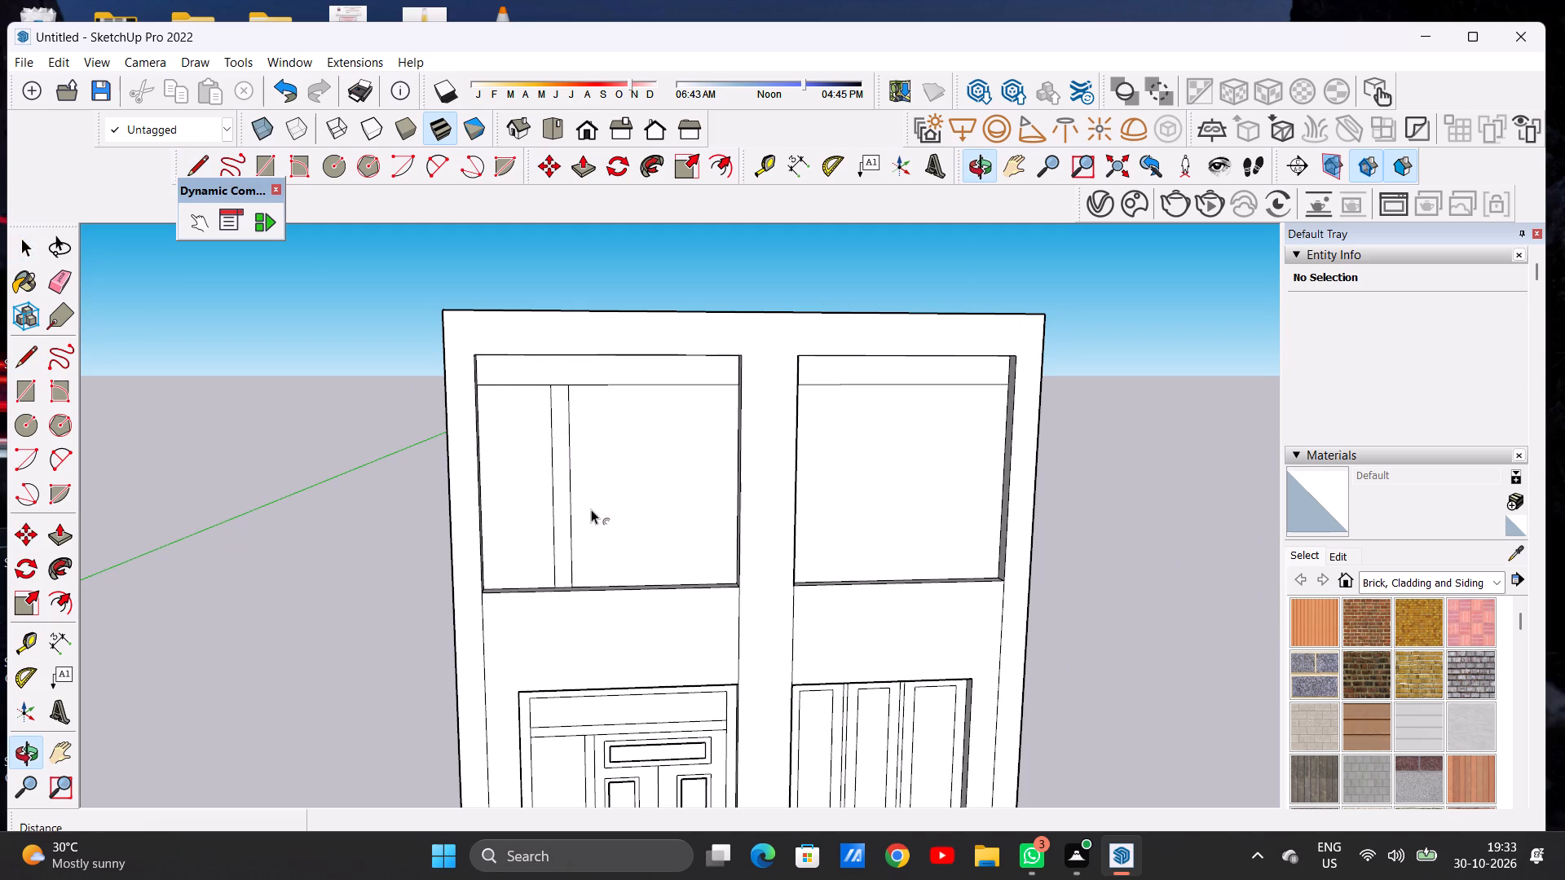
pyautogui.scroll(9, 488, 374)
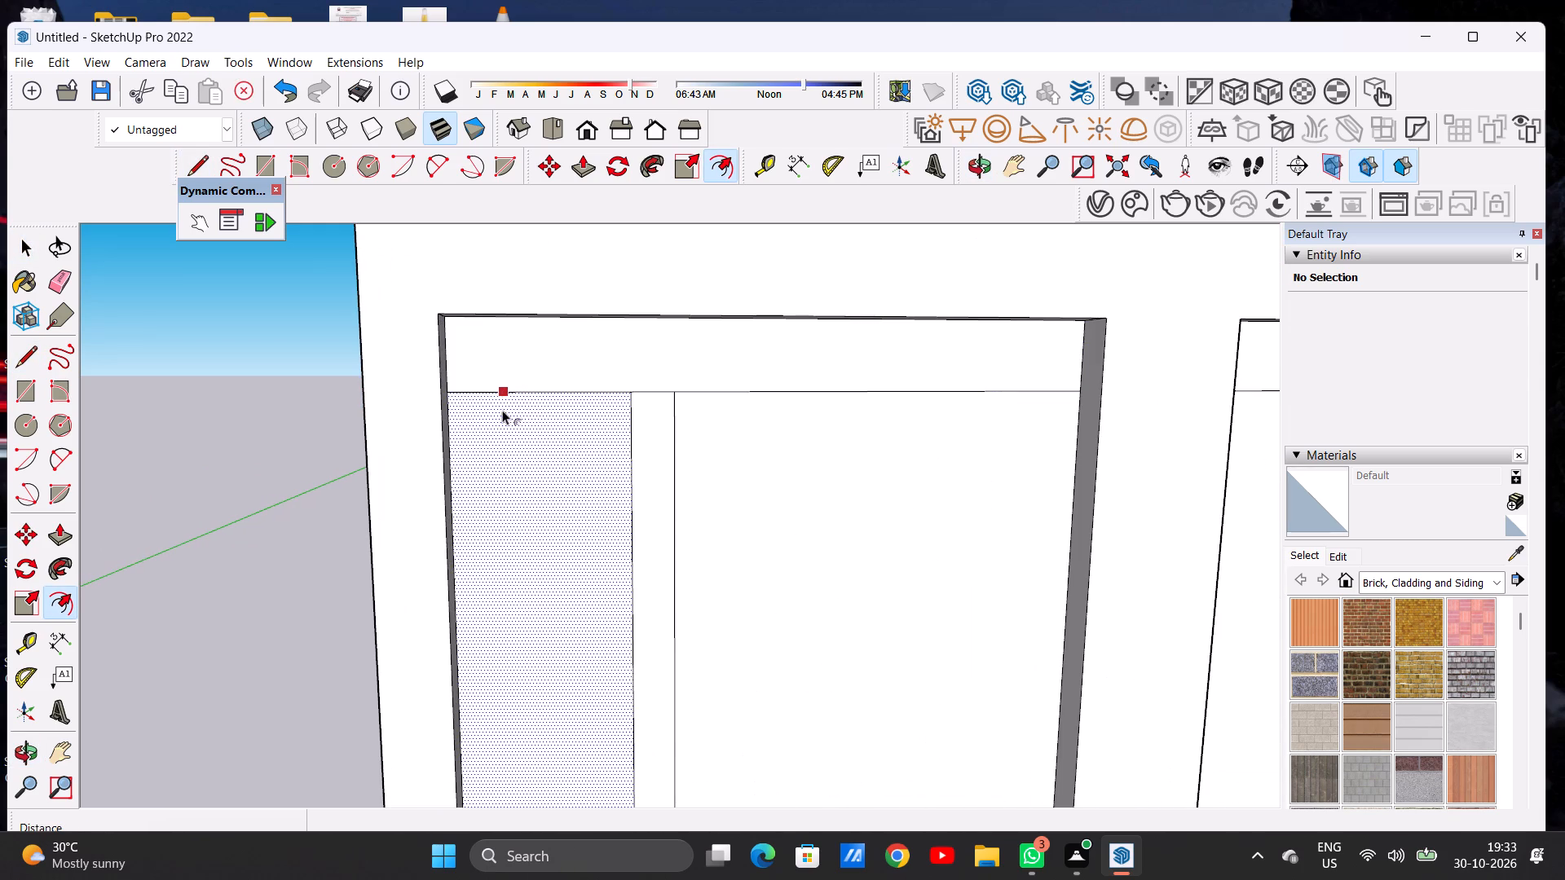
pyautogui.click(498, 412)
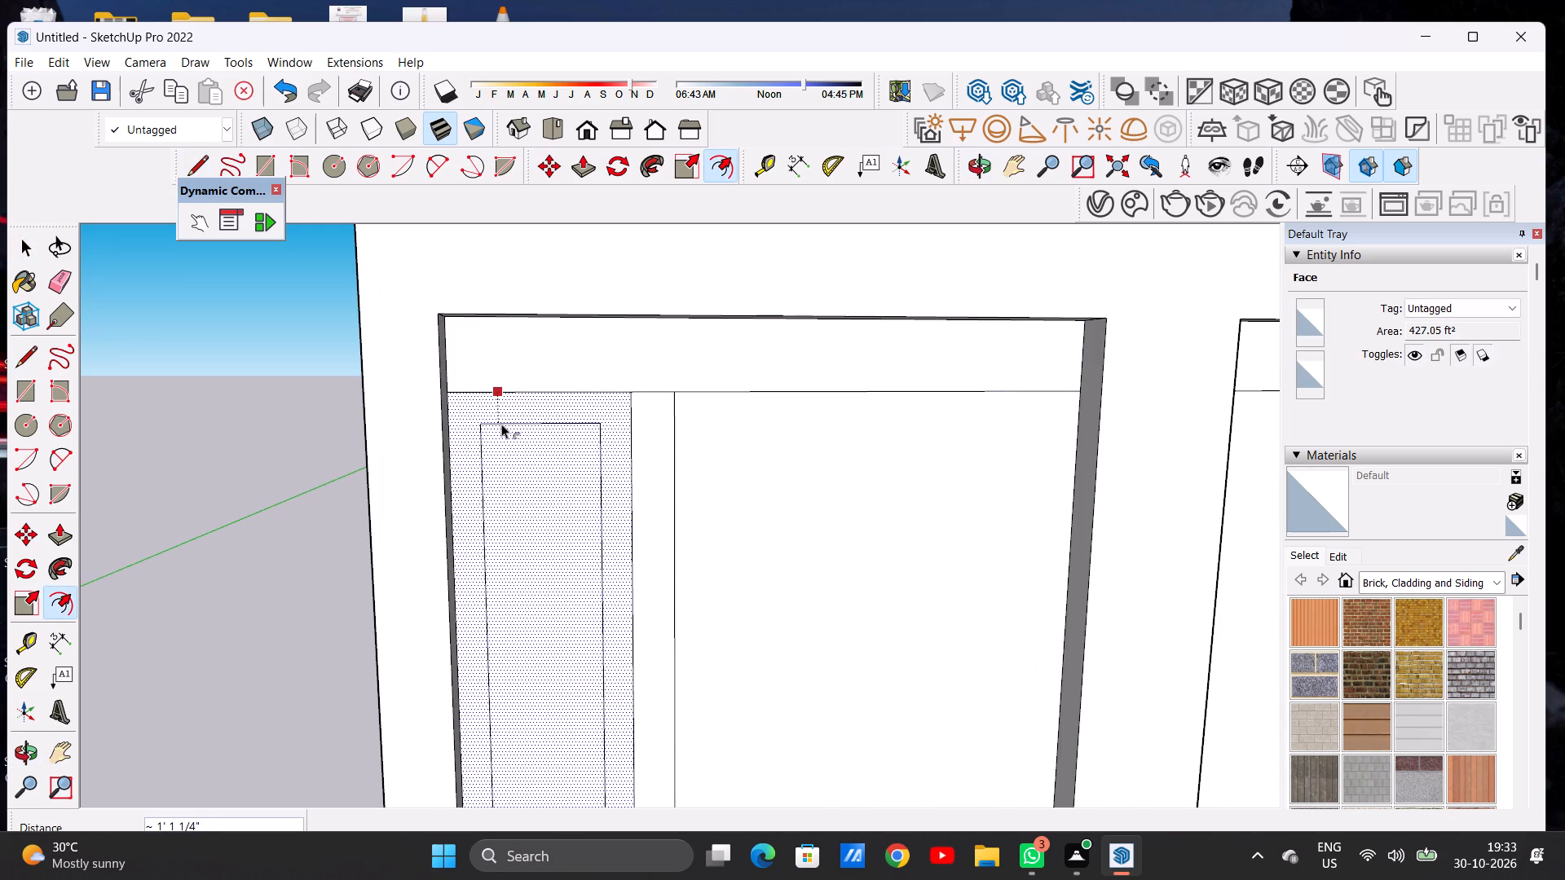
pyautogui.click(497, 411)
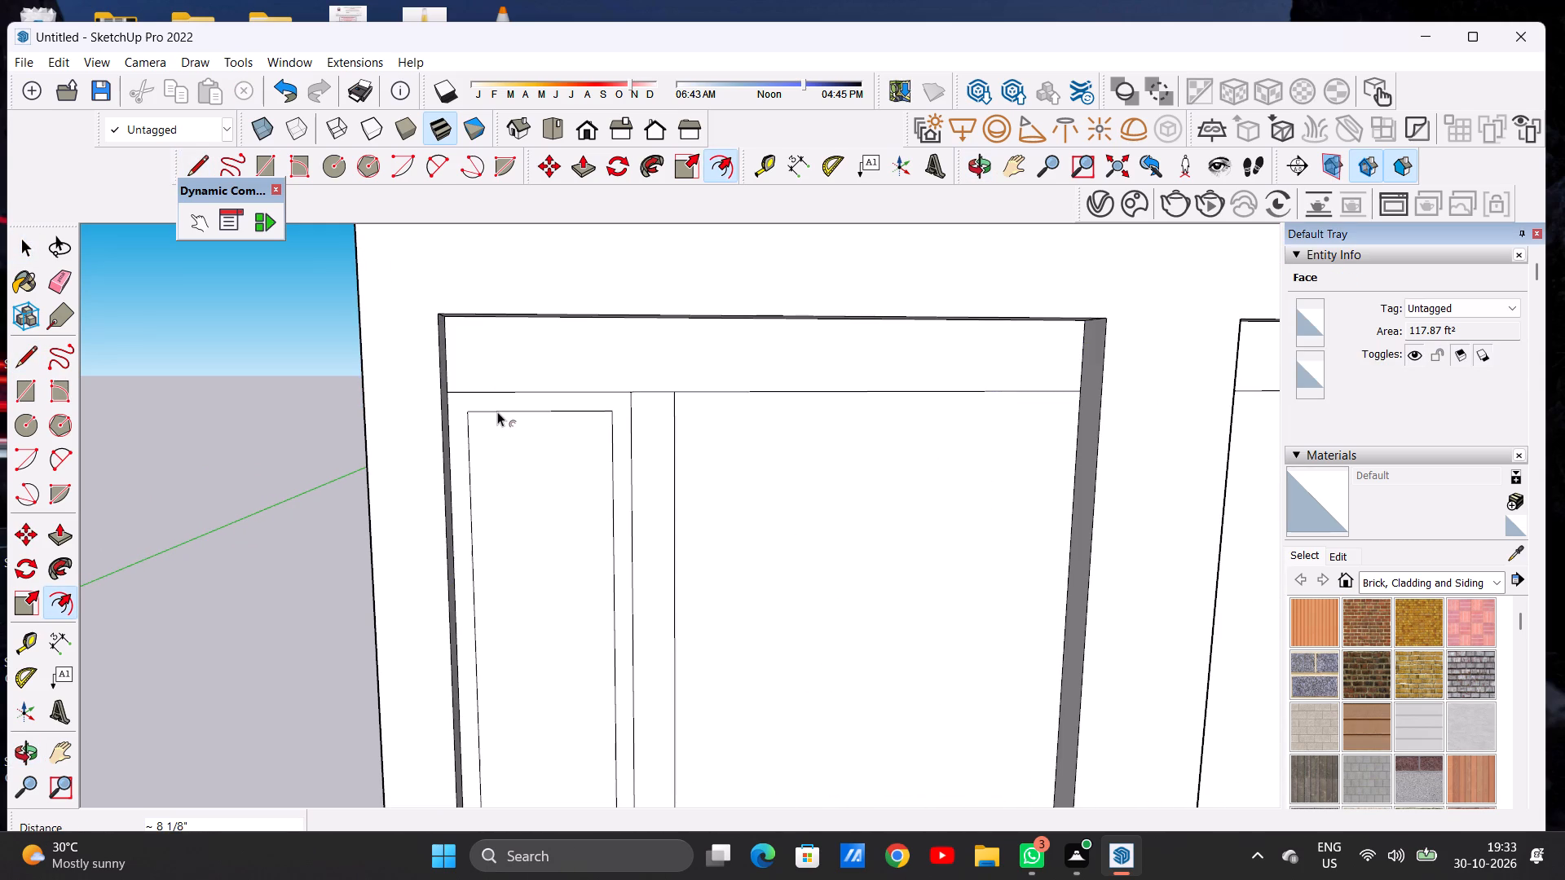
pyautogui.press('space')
# Offset the outline of the wide panel in the recess above the door inward by about 1' 1 7/16".
pyautogui.scroll(-10, 497, 435)
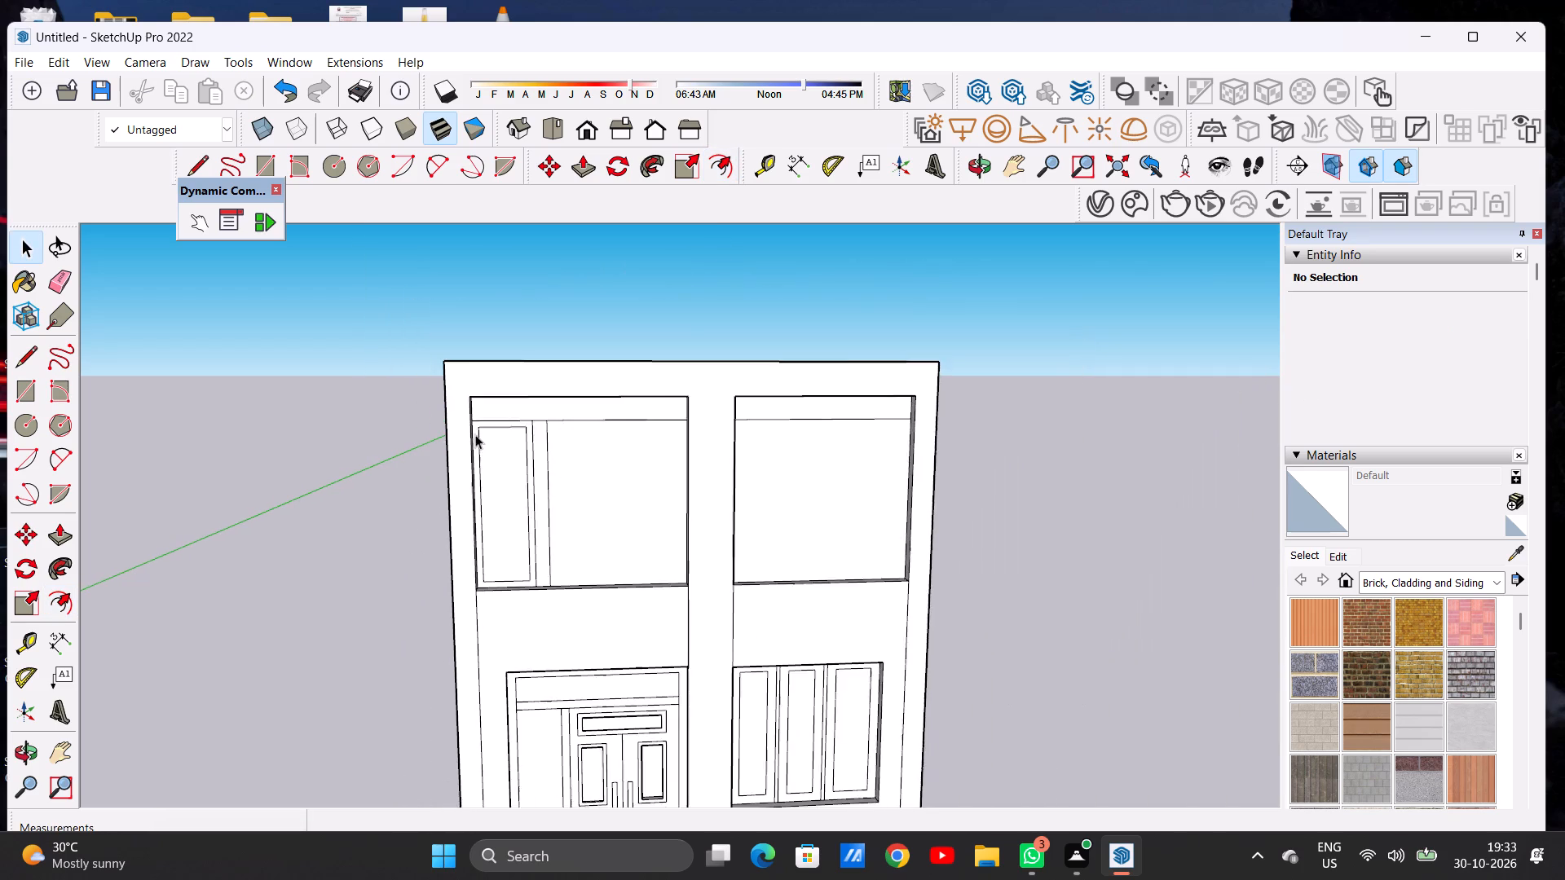
pyautogui.scroll(-7, 475, 434)
pyautogui.scroll(7, 540, 509)
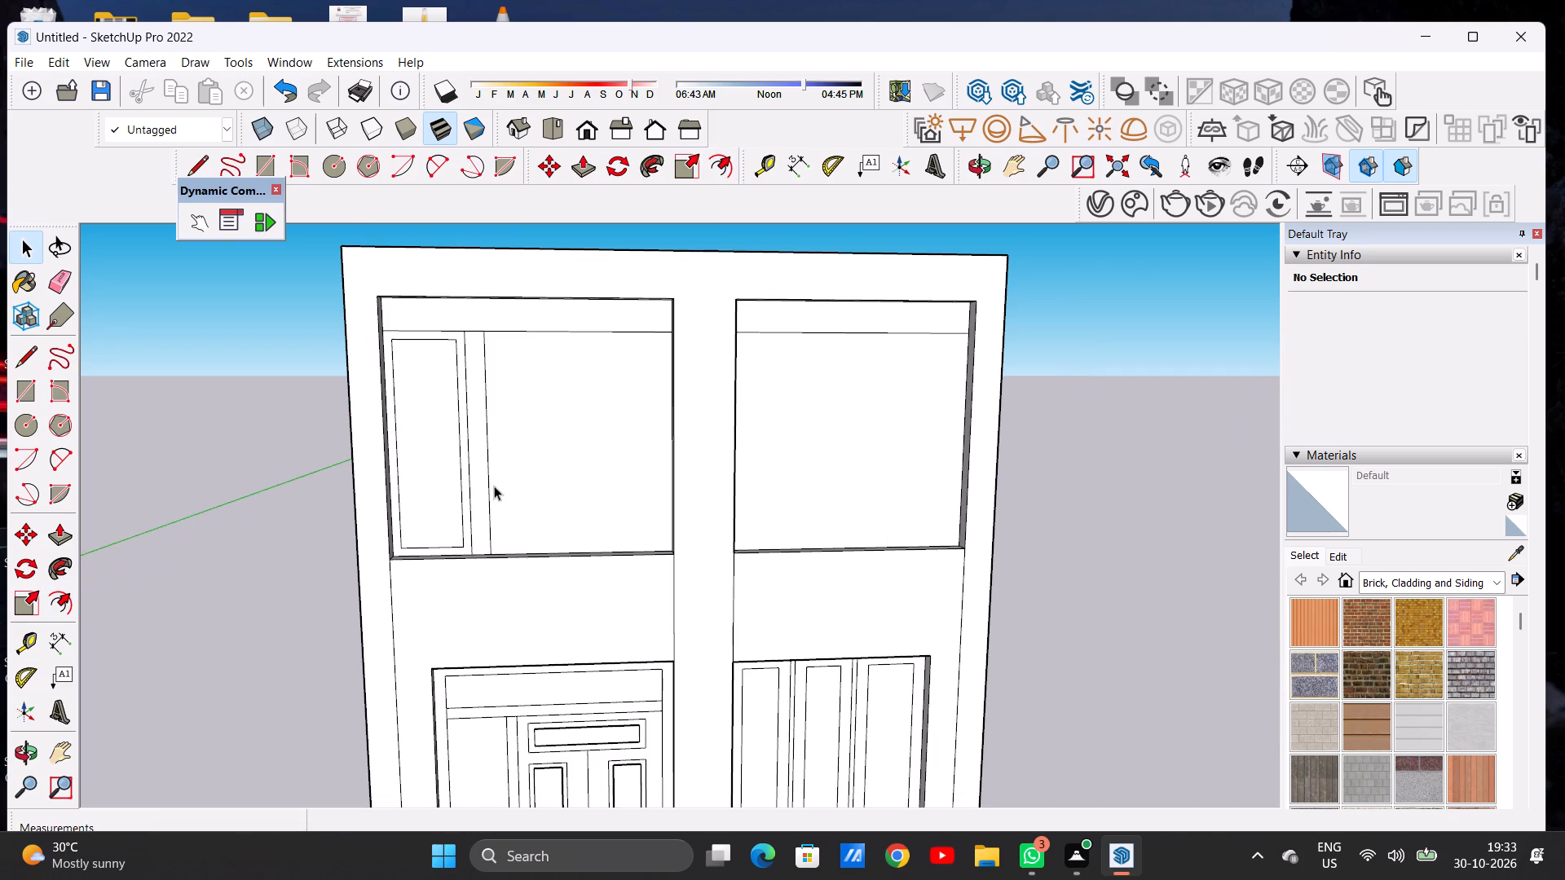
pyautogui.scroll(-3, 496, 486)
pyautogui.scroll(2, 582, 470)
pyautogui.scroll(-1, 582, 470)
pyautogui.scroll(1, 580, 470)
pyautogui.scroll(-1, 580, 470)
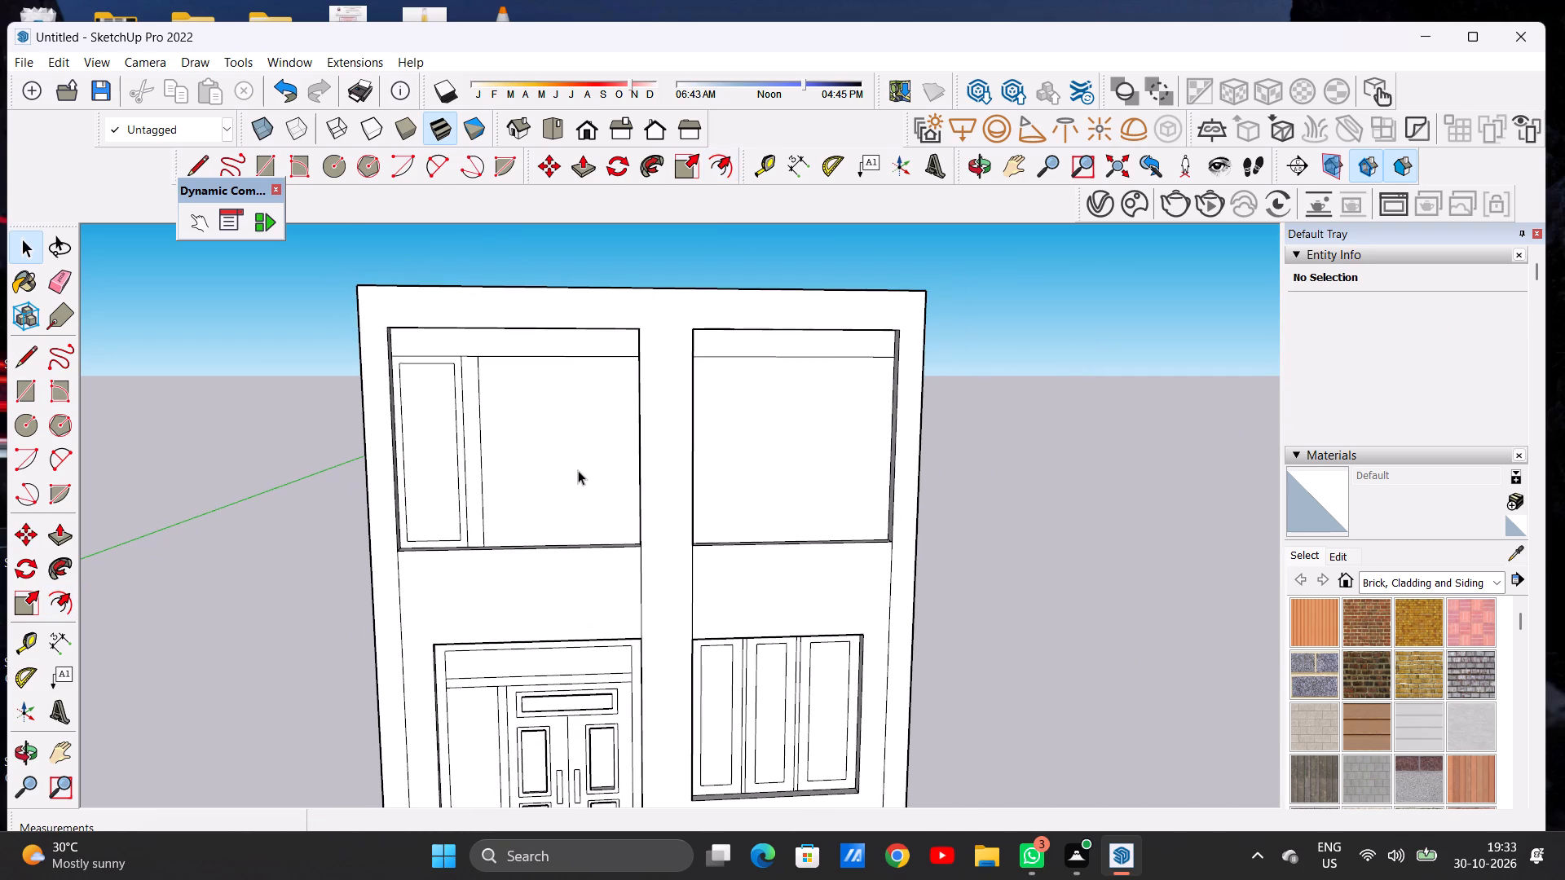
pyautogui.write('OF')
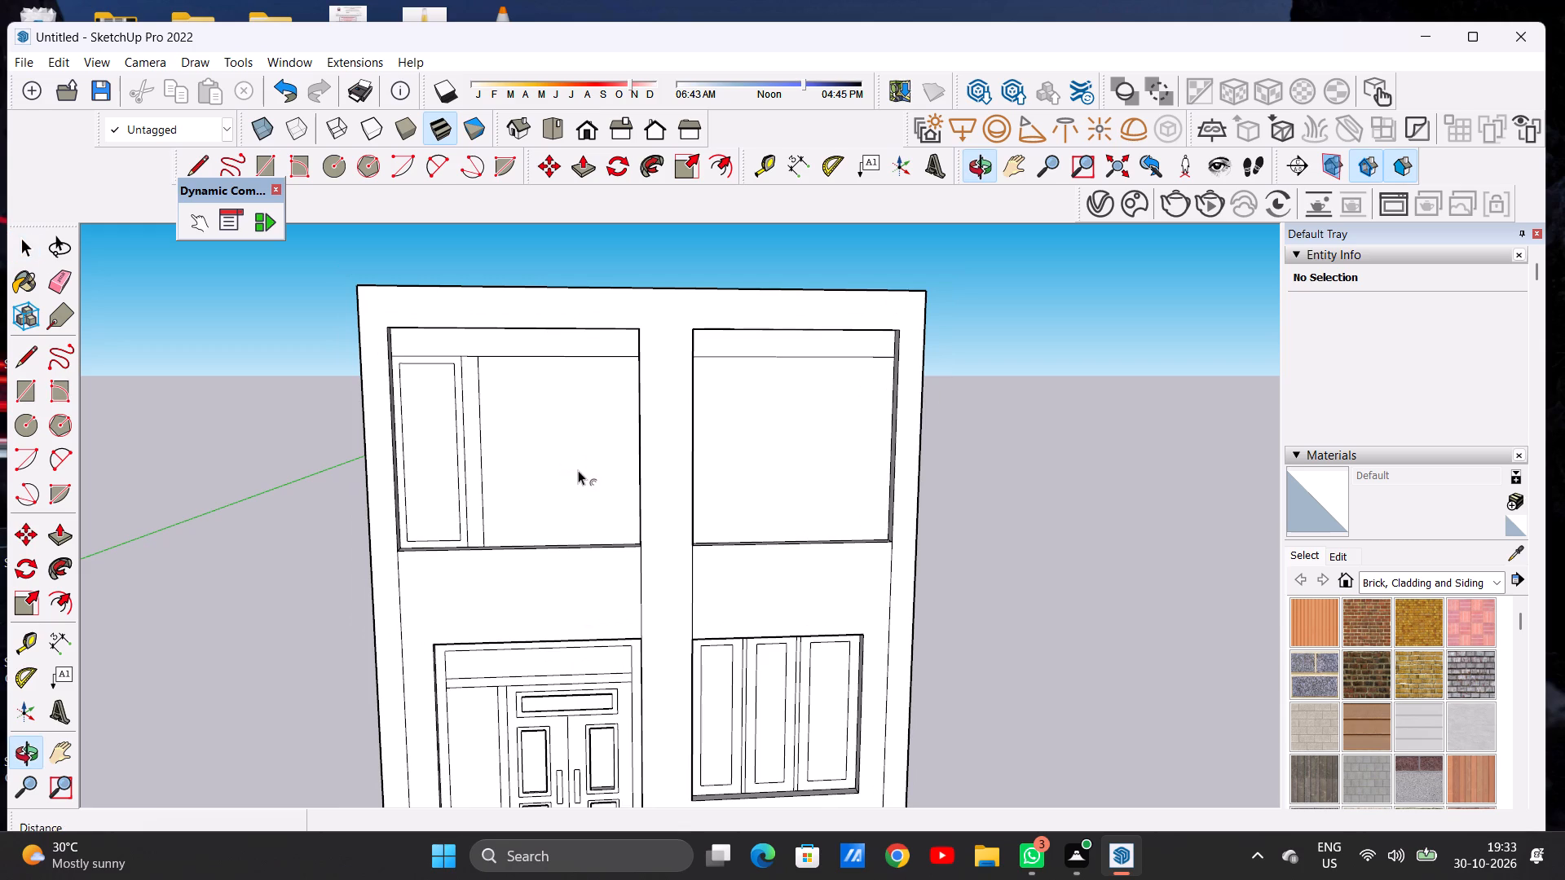
pyautogui.click(536, 397)
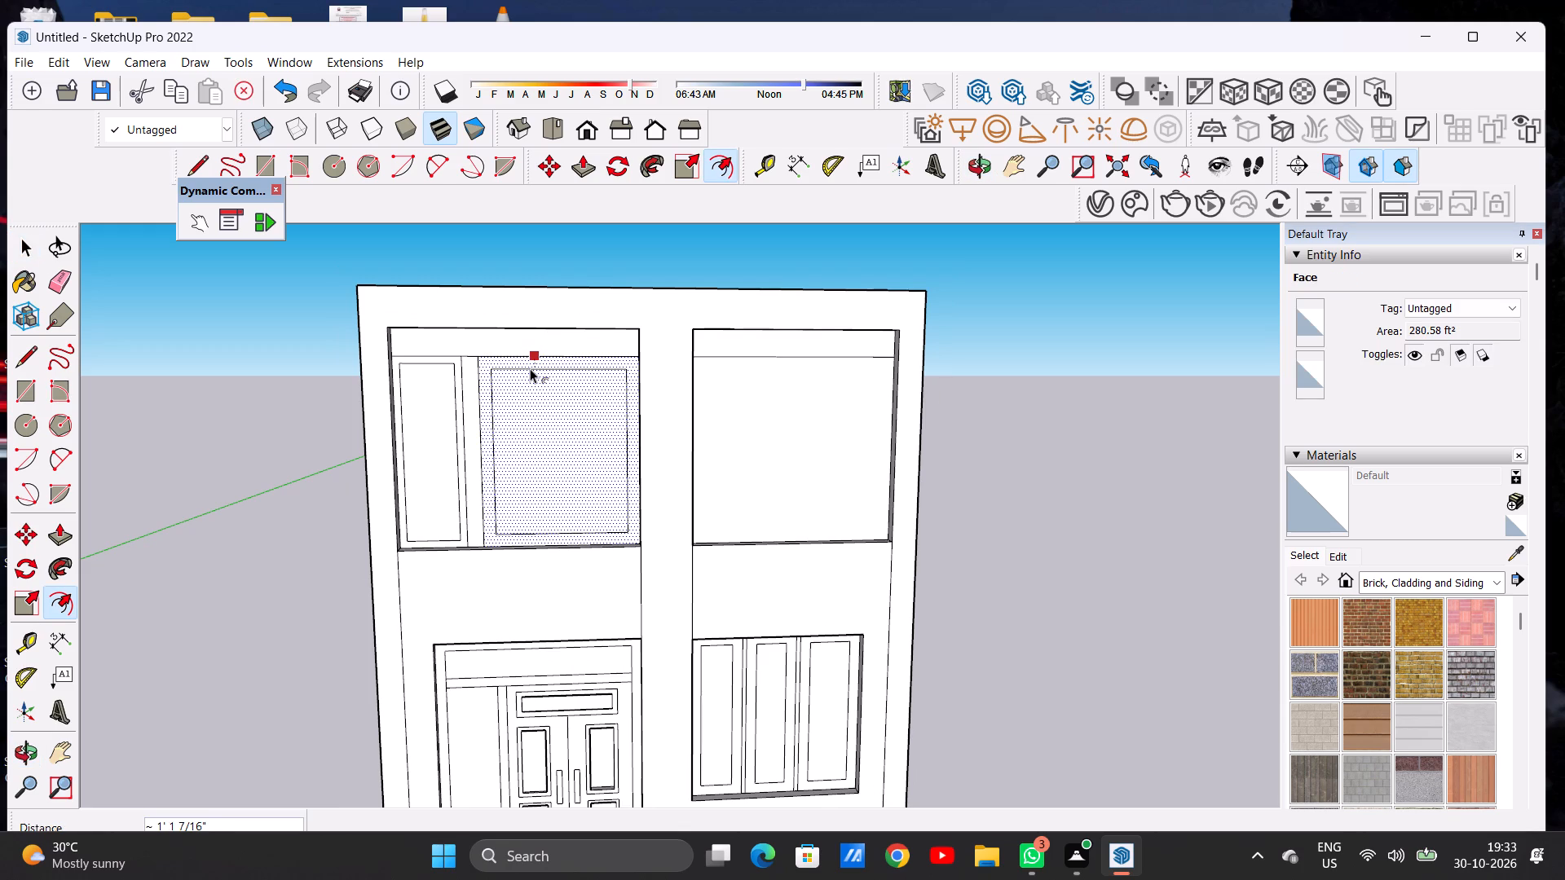
pyautogui.click(530, 368)
pyautogui.press('space')
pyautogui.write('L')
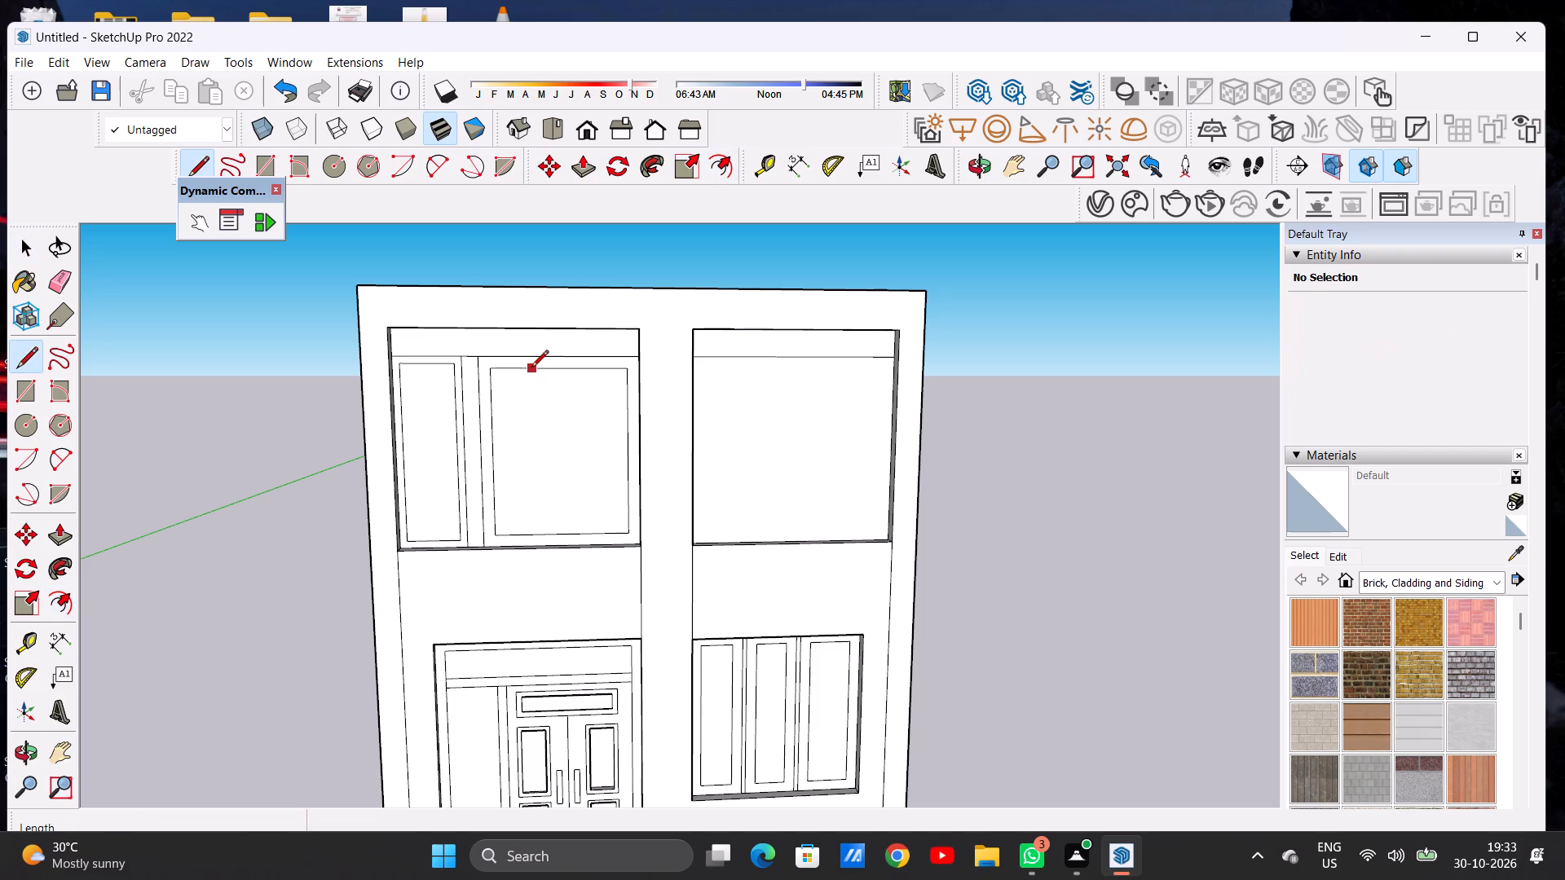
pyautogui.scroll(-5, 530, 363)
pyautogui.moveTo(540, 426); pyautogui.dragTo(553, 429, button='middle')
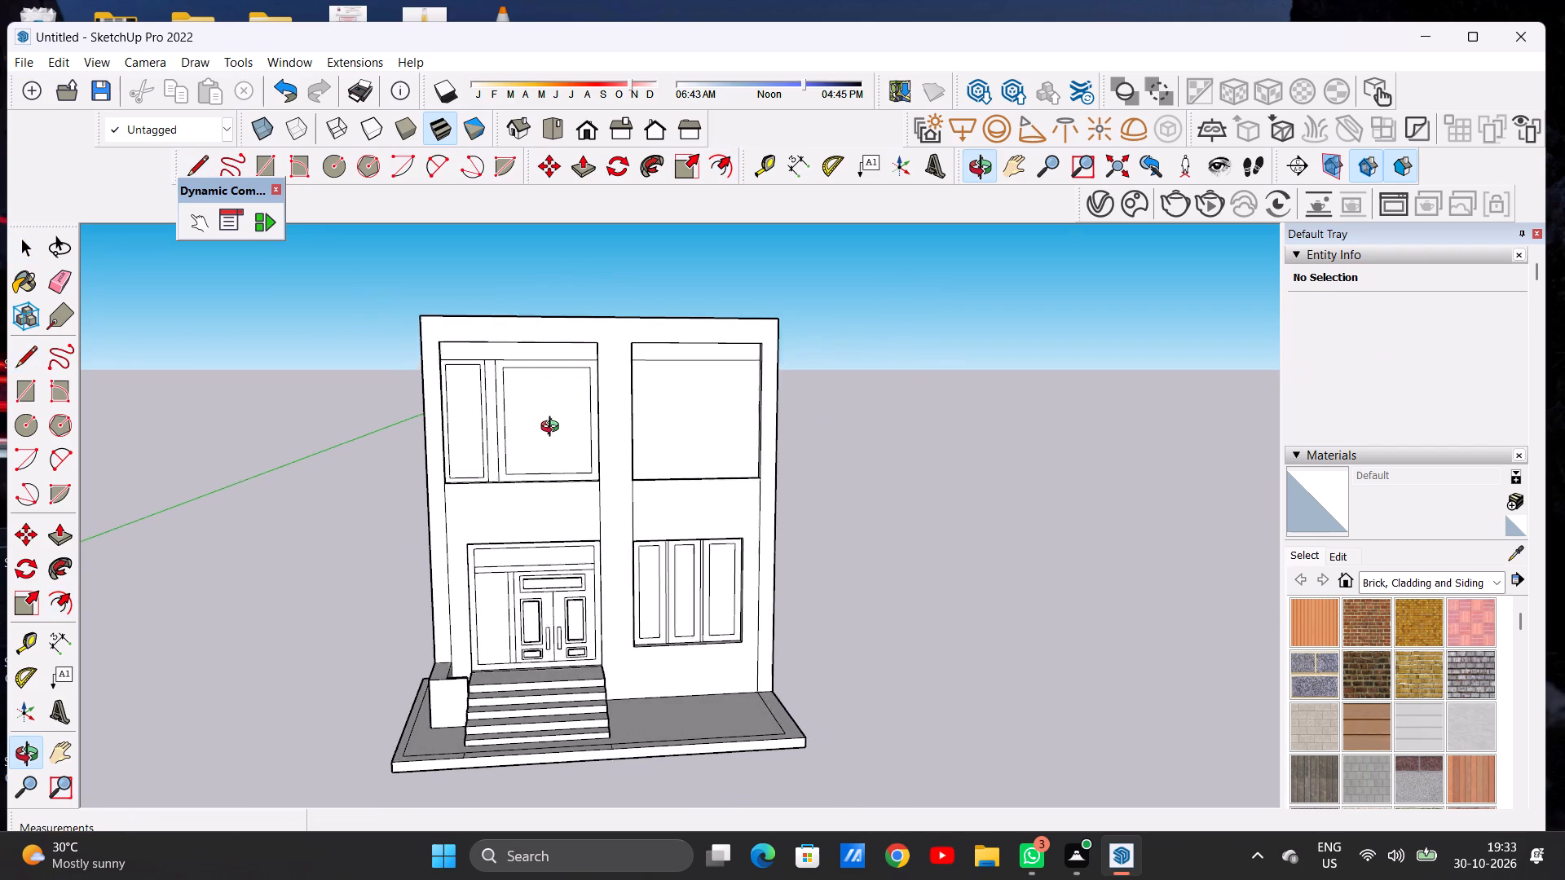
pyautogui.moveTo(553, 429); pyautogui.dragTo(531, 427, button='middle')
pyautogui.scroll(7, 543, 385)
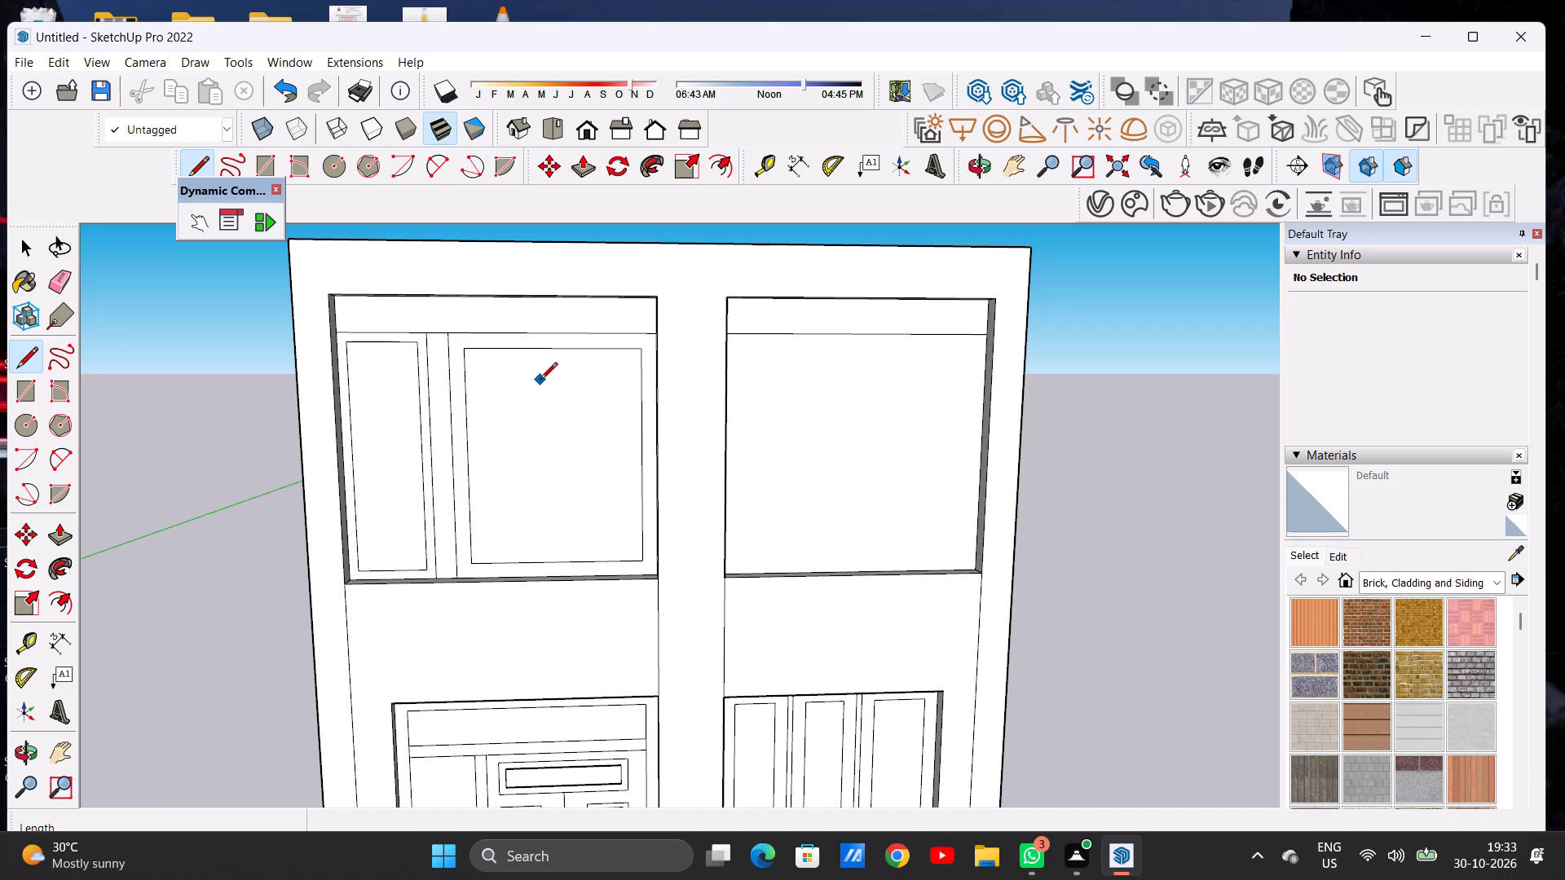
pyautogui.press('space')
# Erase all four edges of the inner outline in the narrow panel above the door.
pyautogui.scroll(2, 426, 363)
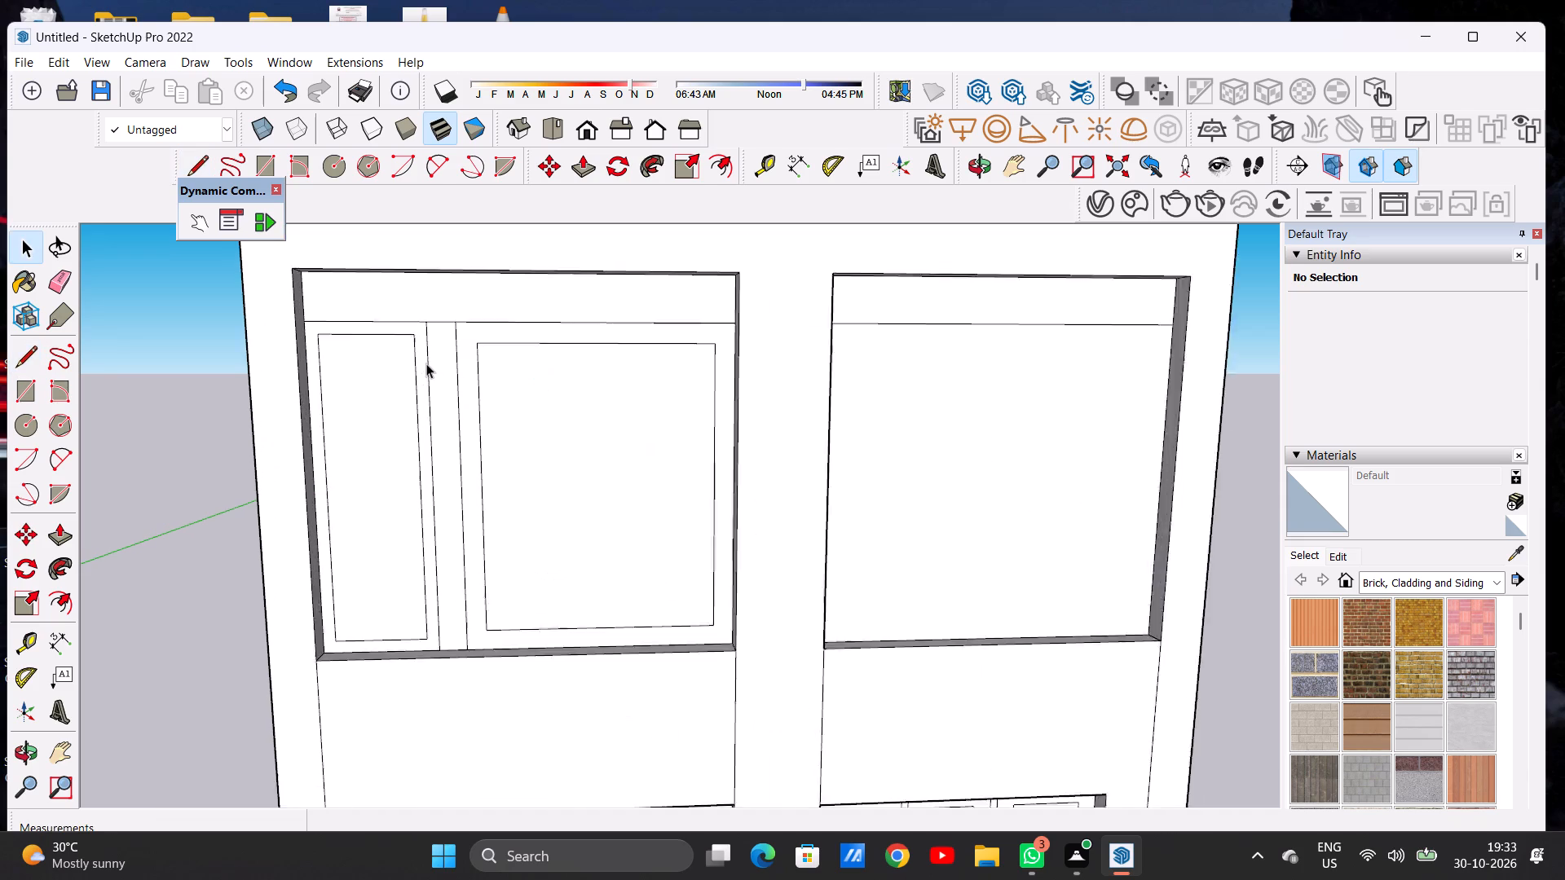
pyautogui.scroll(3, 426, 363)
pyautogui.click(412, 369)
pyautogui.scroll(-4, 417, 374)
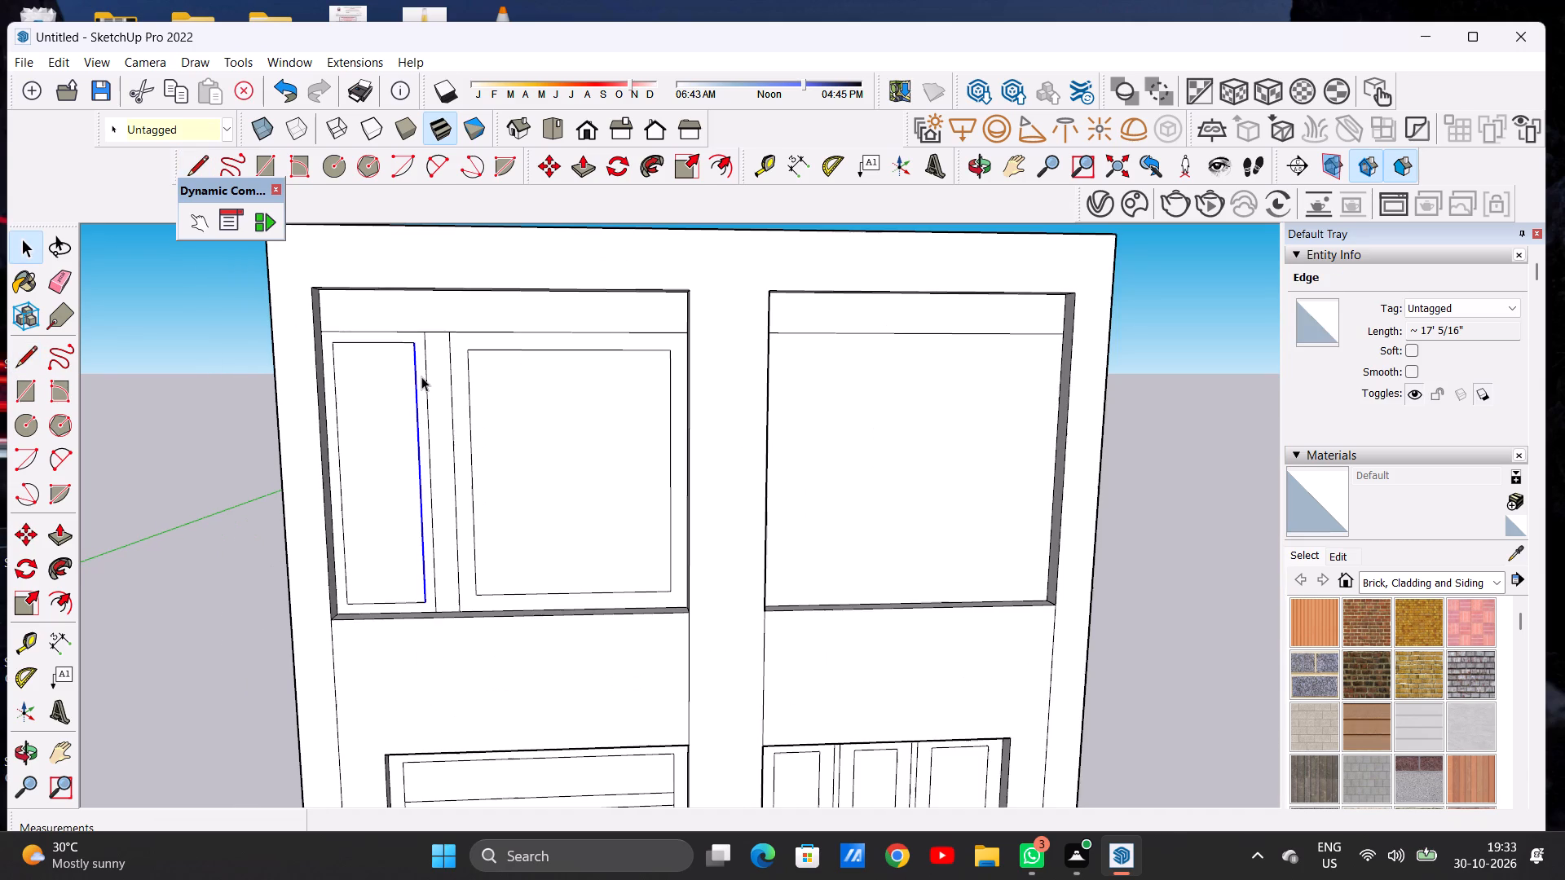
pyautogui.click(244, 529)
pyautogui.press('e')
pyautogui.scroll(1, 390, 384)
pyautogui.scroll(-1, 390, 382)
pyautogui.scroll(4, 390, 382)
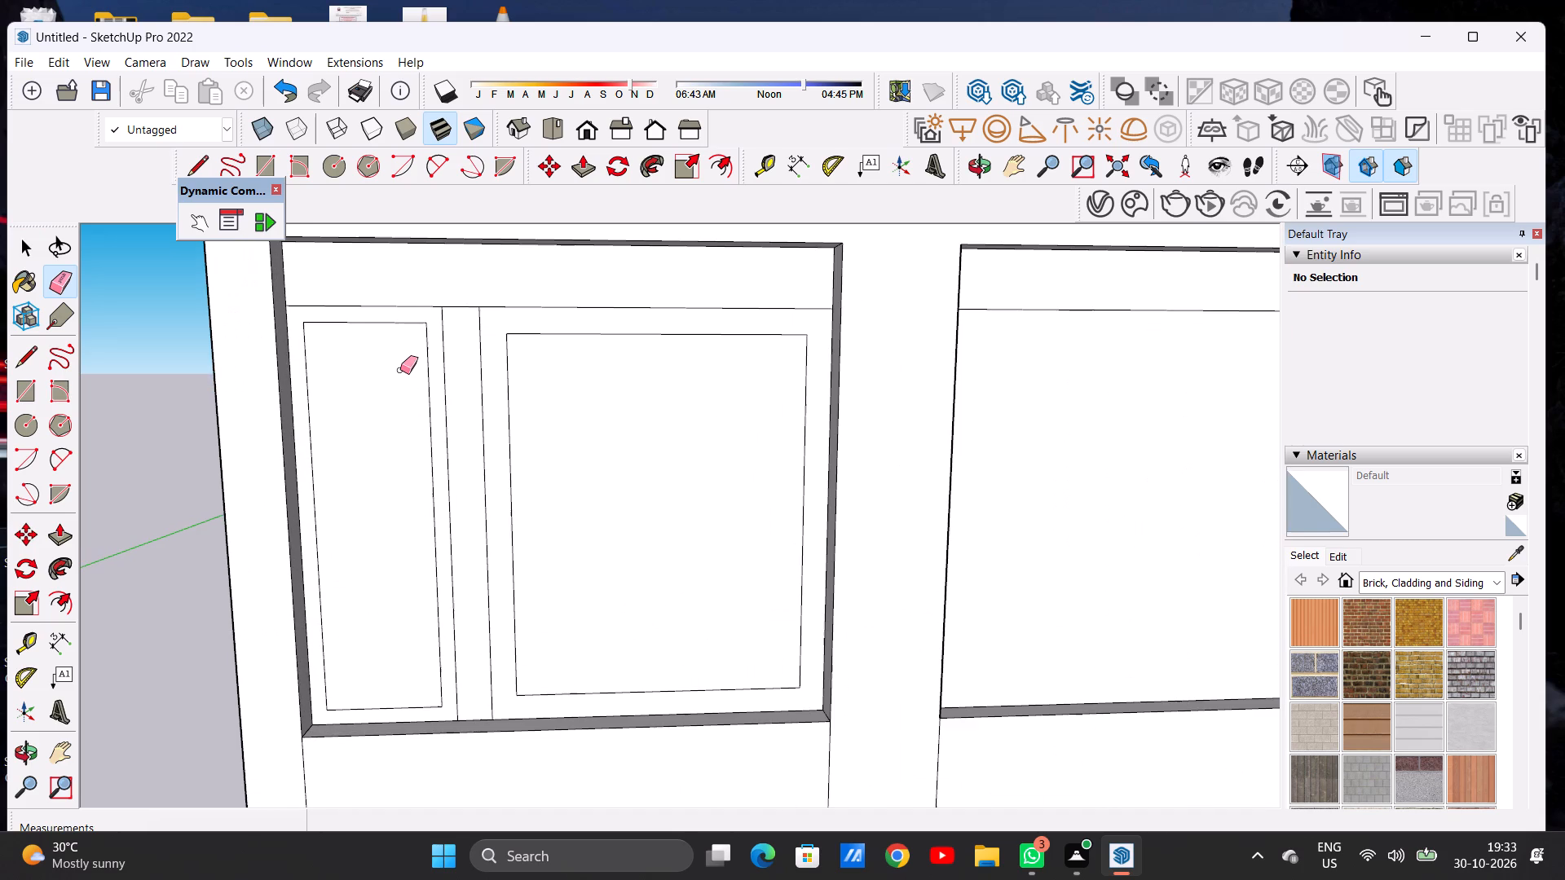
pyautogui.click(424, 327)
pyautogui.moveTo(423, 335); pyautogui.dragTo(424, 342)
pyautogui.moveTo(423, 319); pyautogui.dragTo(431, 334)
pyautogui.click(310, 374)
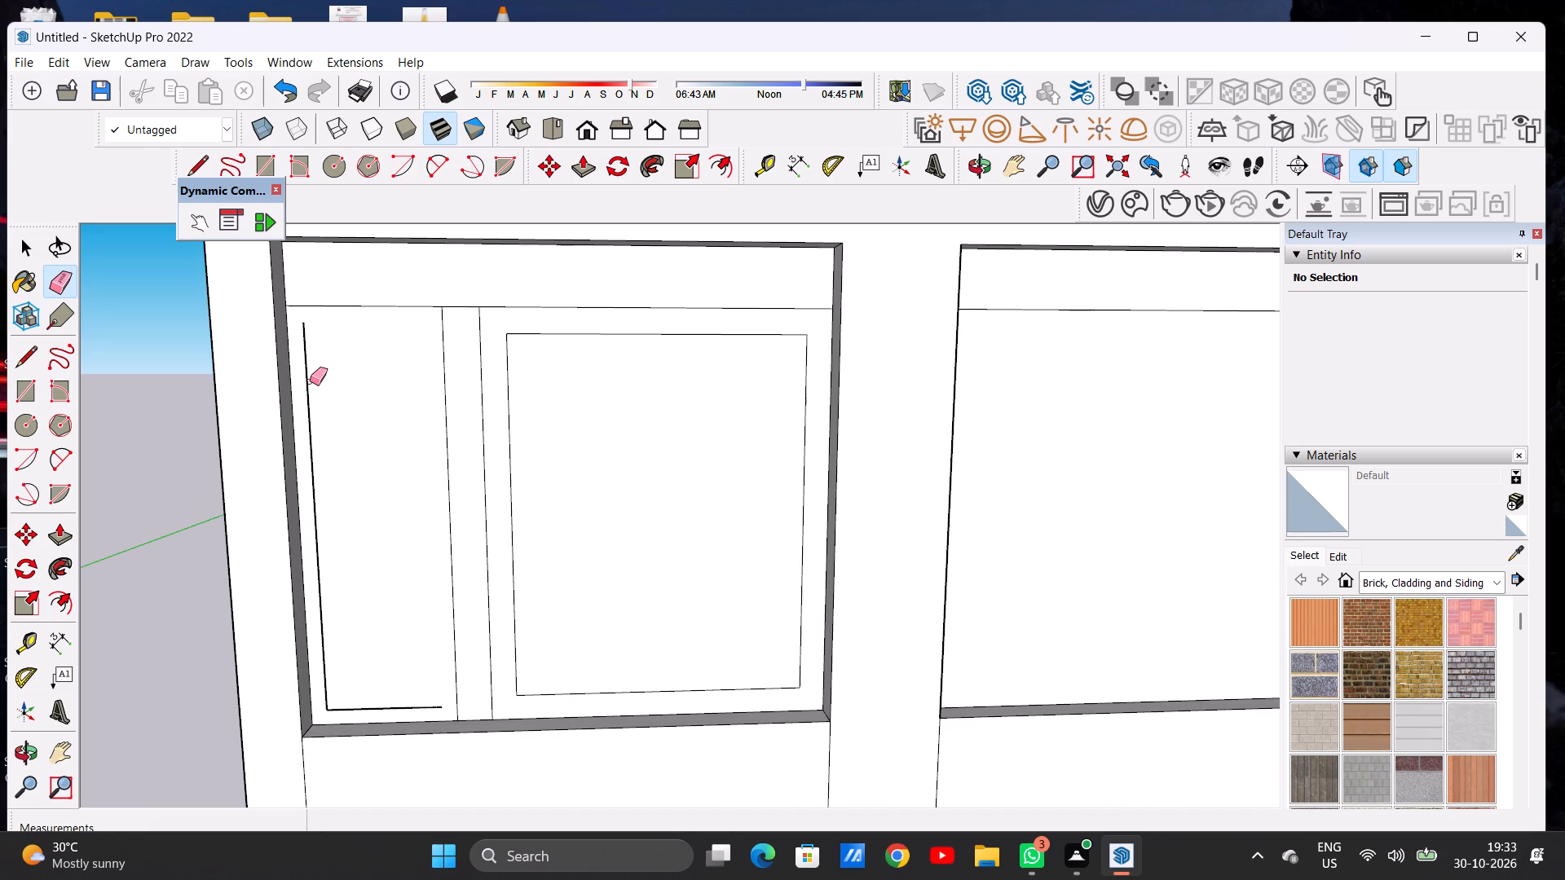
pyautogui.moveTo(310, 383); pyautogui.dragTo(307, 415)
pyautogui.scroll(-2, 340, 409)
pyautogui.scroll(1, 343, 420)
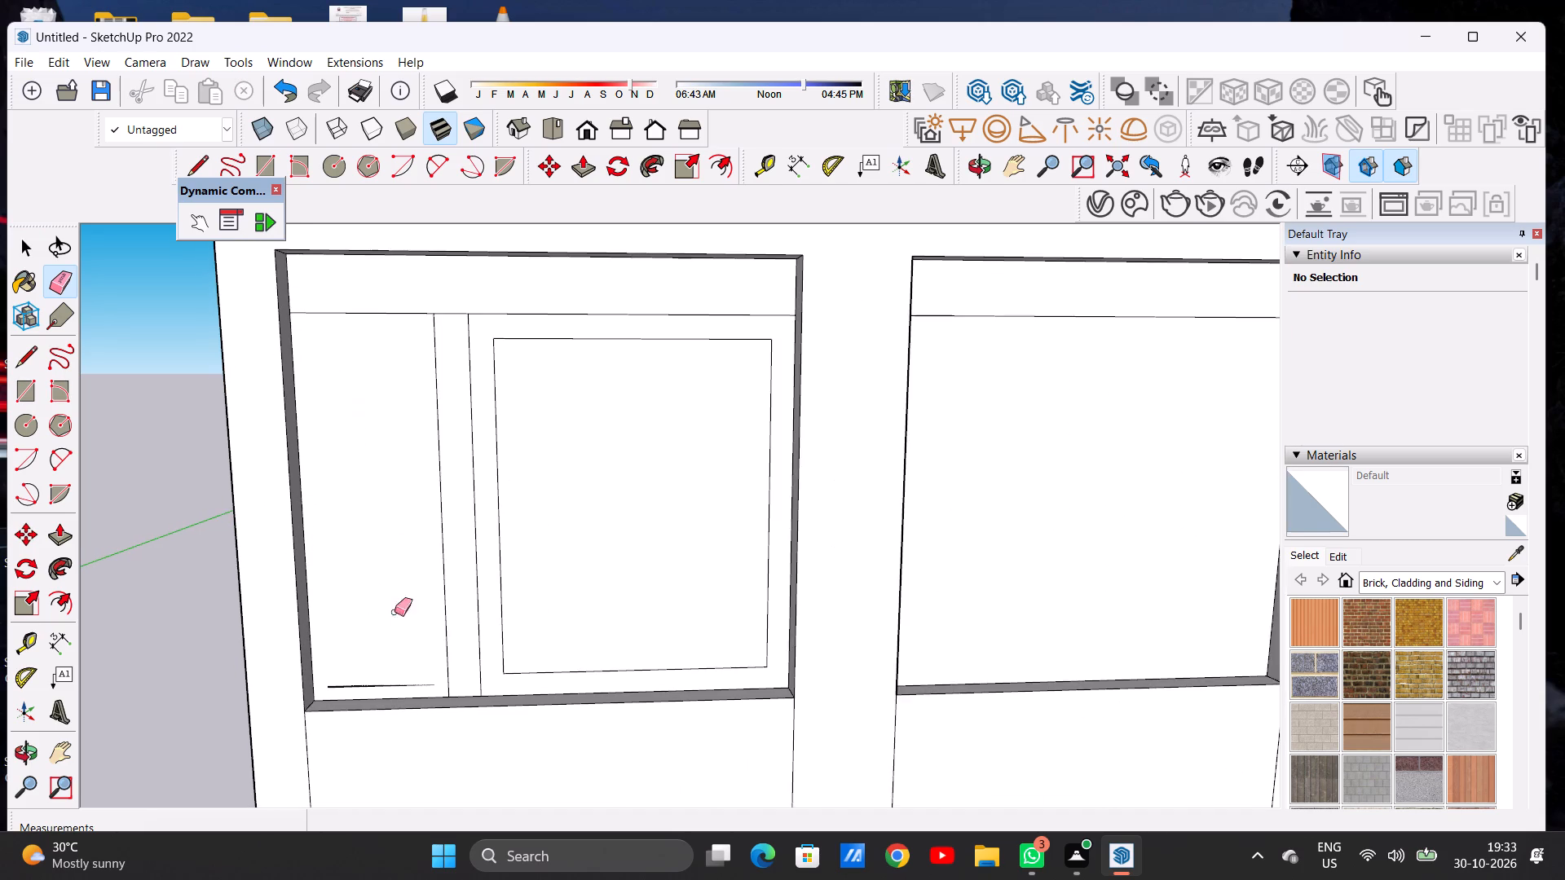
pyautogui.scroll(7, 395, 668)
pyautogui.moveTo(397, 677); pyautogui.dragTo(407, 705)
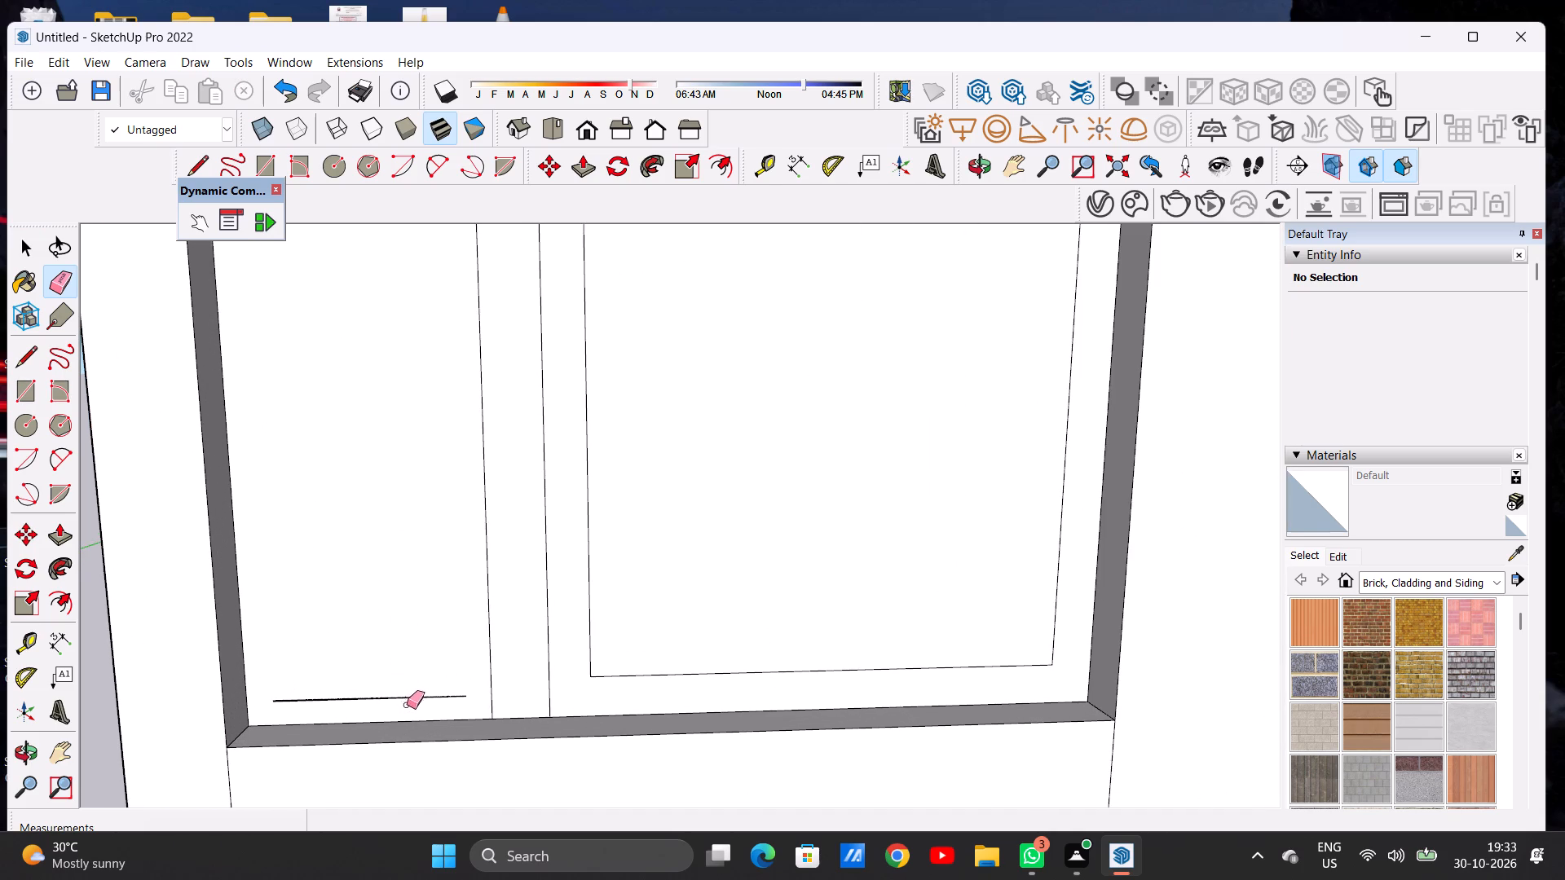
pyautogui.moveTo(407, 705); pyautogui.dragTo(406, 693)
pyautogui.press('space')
# Offset the outline of the narrow panel in the recess above the door inward by about 1'.
pyautogui.scroll(-13, 425, 632)
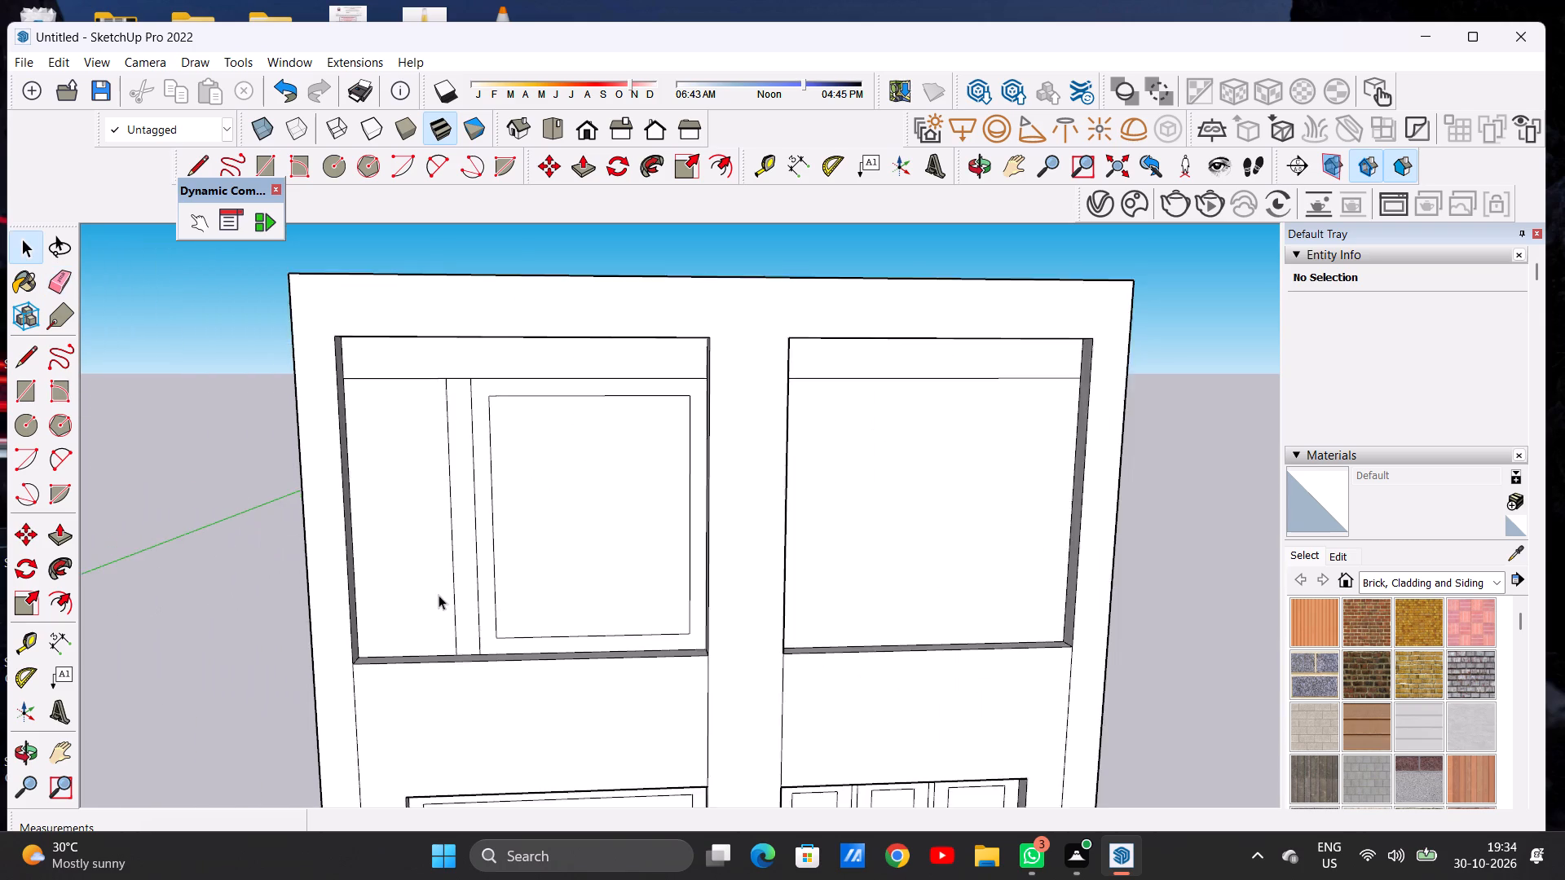
pyautogui.scroll(-2, 439, 595)
pyautogui.scroll(1, 439, 595)
pyautogui.scroll(-1, 439, 595)
pyautogui.write('OF')
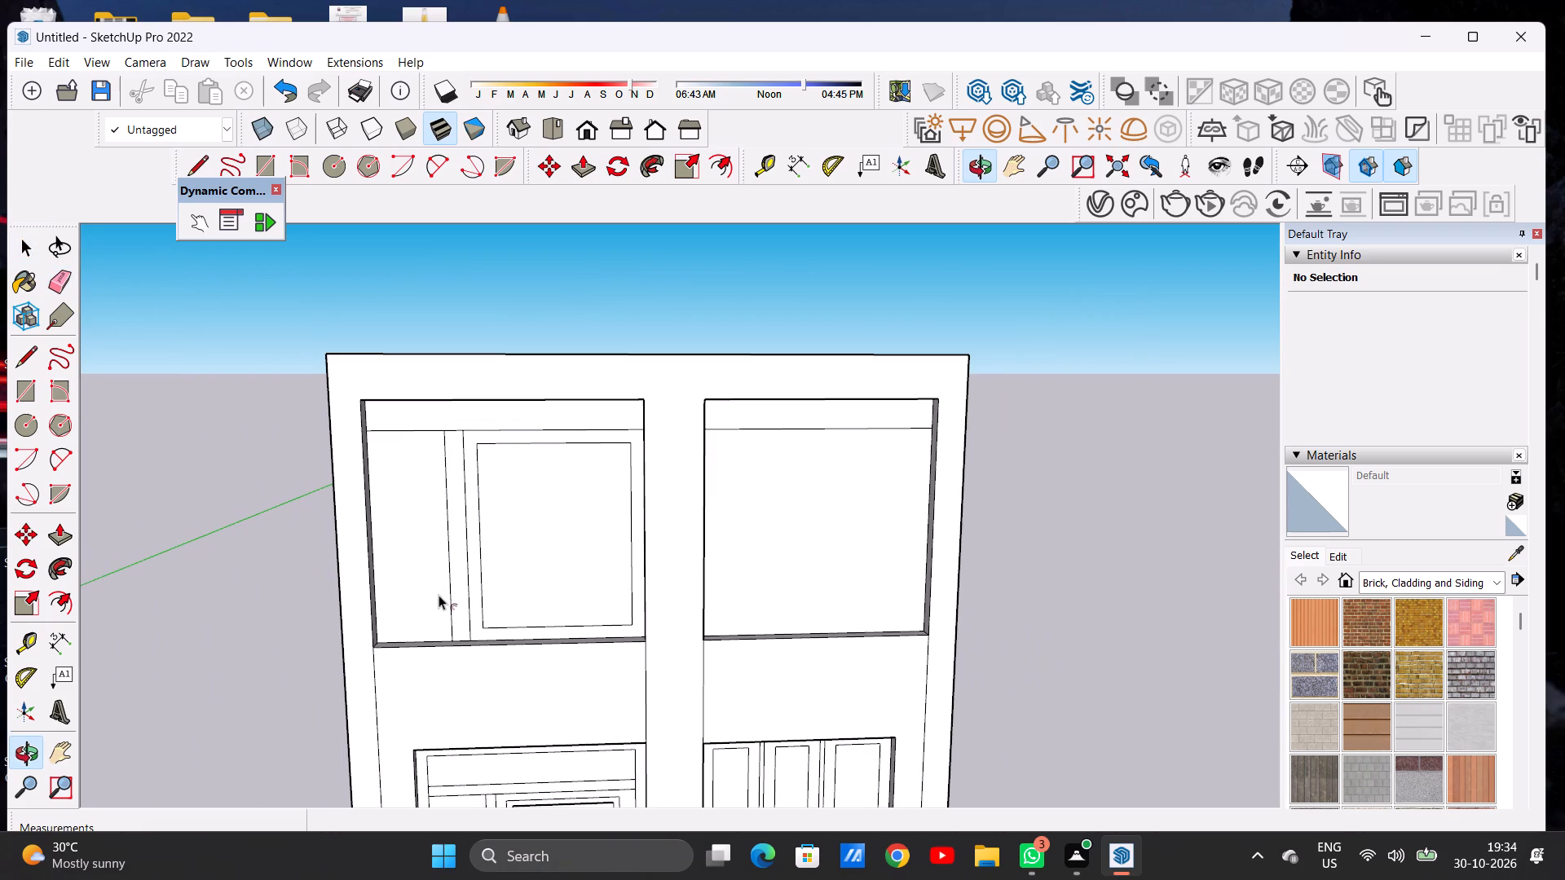
pyautogui.scroll(9, 425, 455)
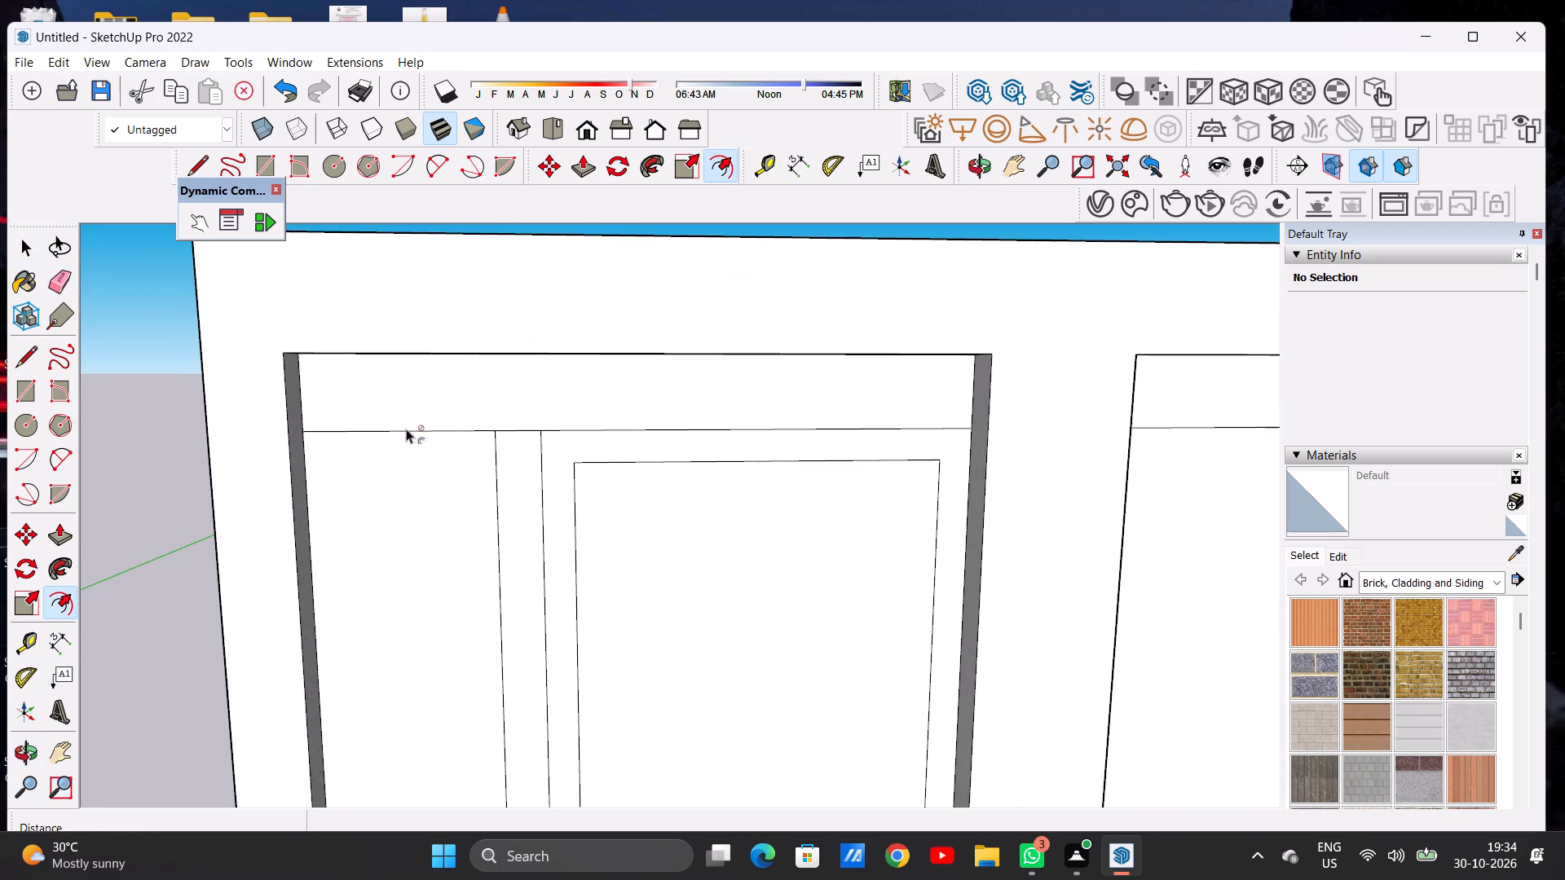
pyautogui.click(406, 440)
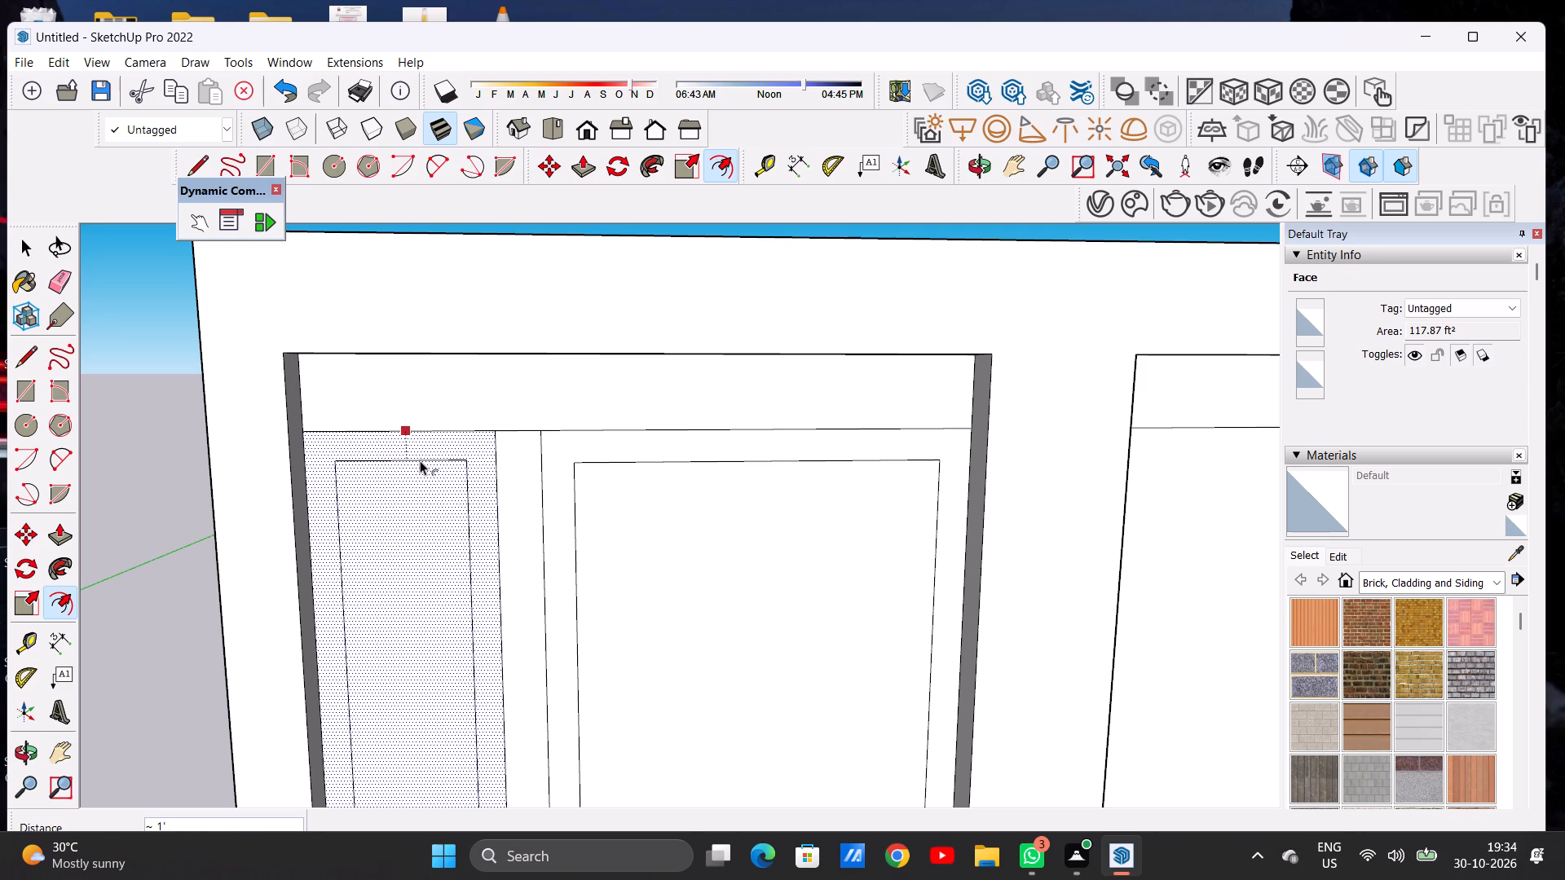
pyautogui.click(420, 460)
pyautogui.press('space')
# Draw two closely spaced vertical lines about 16' 1 5/8" long across the middle of the wide panel's inner frame above the door.
pyautogui.scroll(-13, 429, 455)
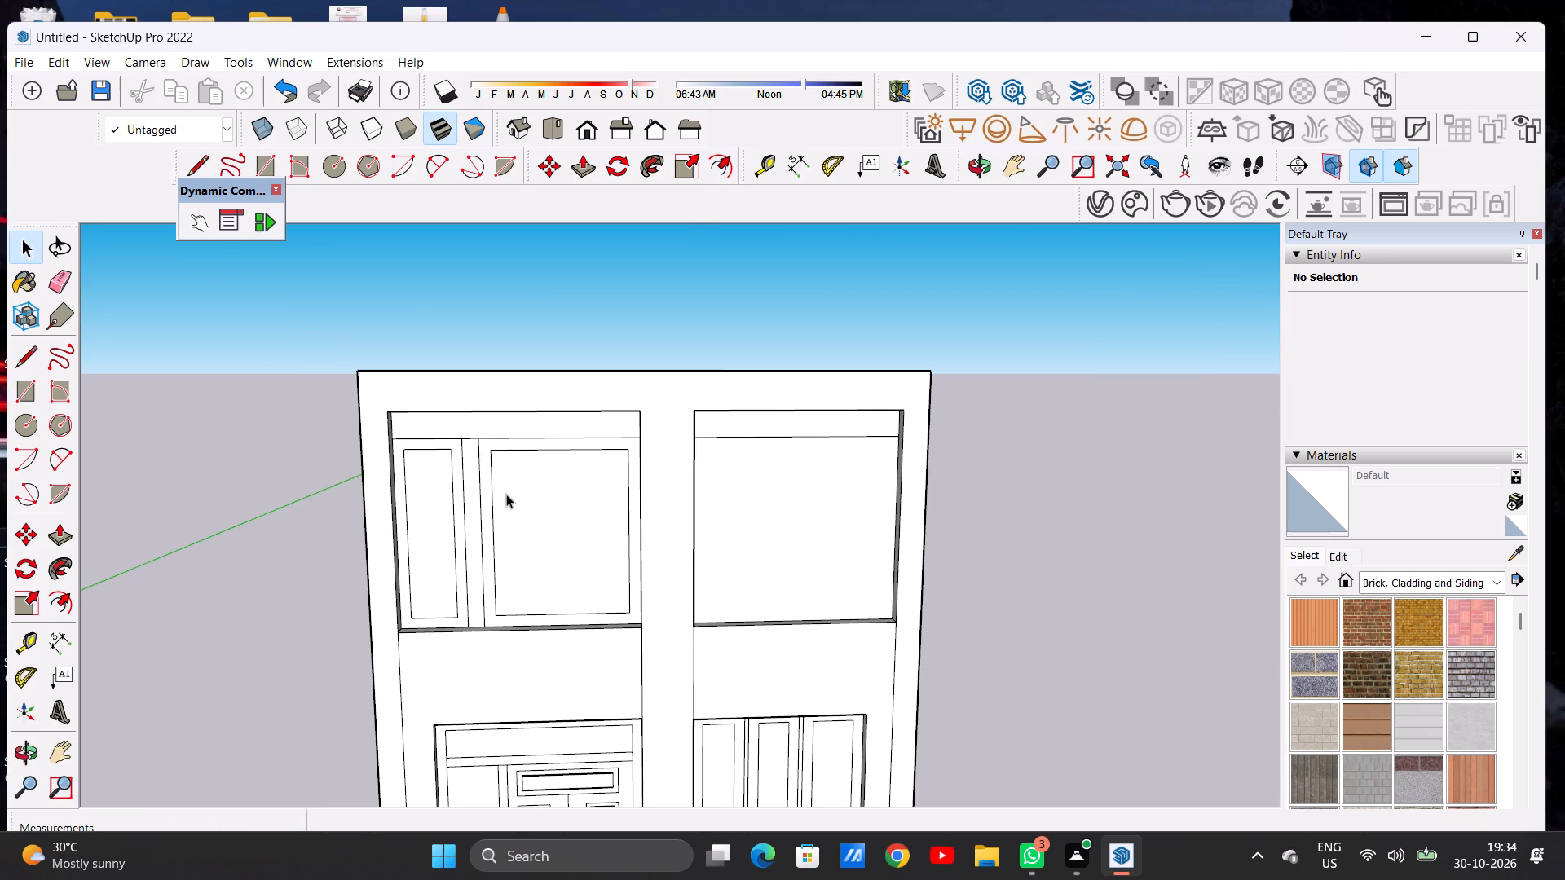
pyautogui.press('l')
pyautogui.scroll(-5, 528, 425)
pyautogui.moveTo(539, 495); pyautogui.dragTo(557, 491, button='middle')
pyautogui.scroll(7, 534, 461)
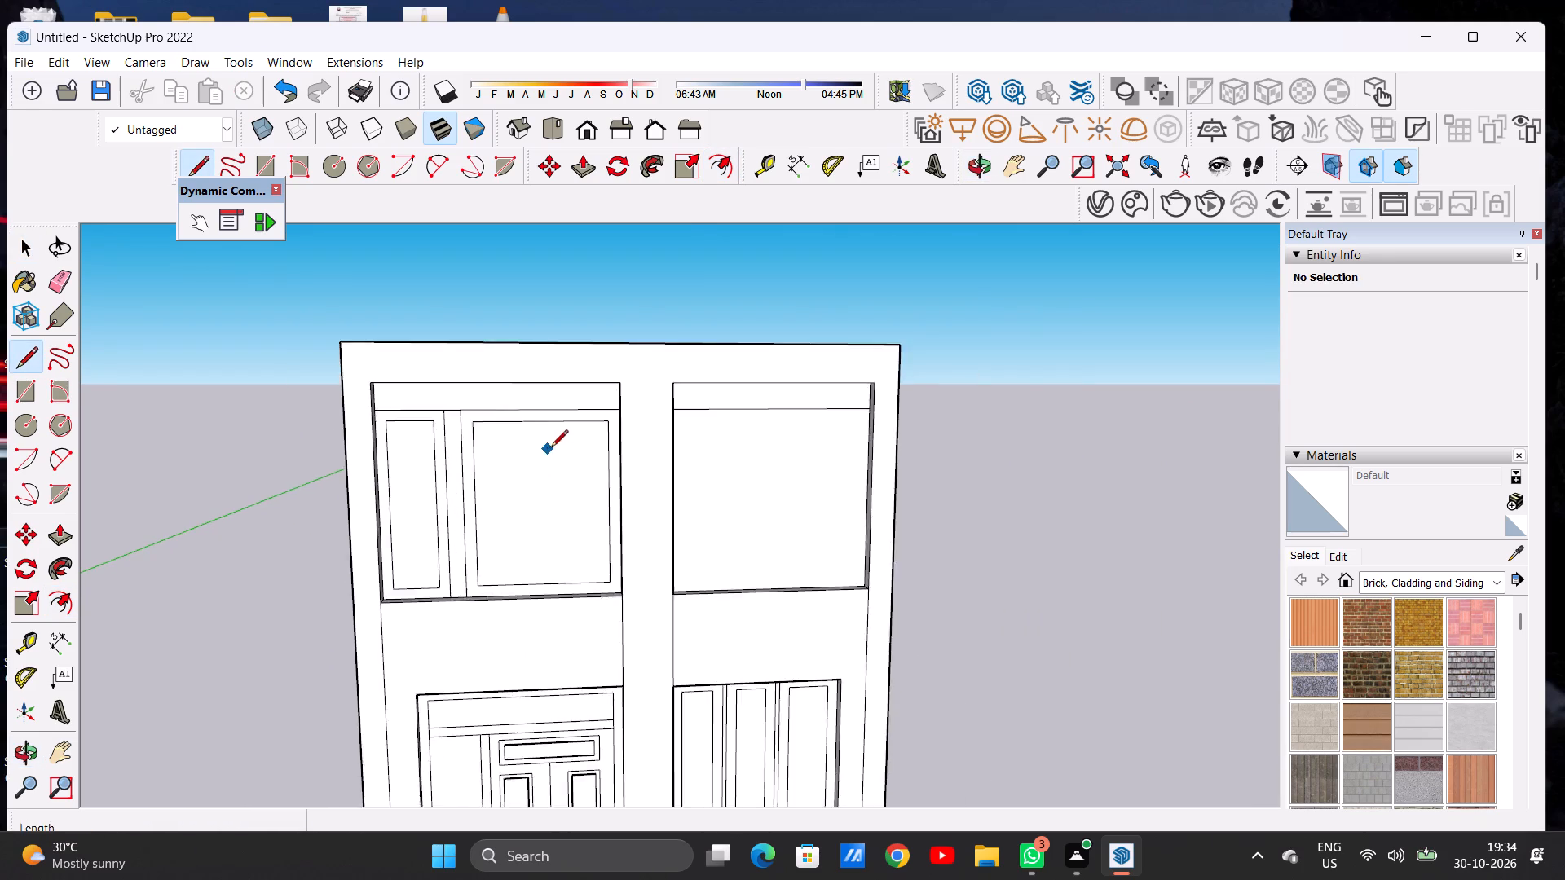
pyautogui.scroll(9, 551, 448)
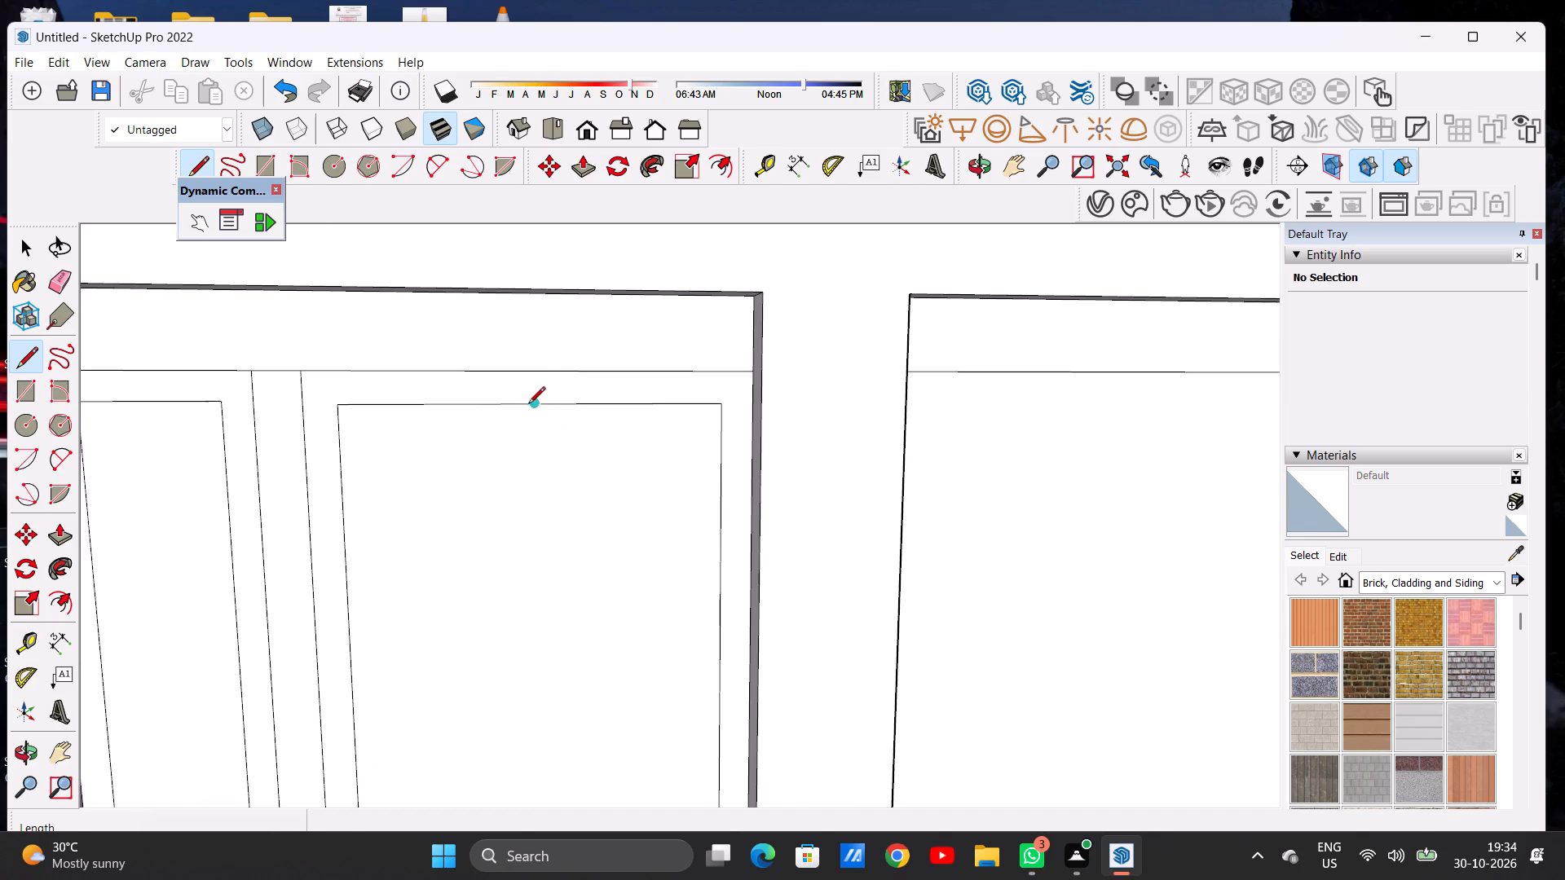
pyautogui.click(512, 406)
pyautogui.scroll(-10, 529, 443)
pyautogui.scroll(3, 548, 584)
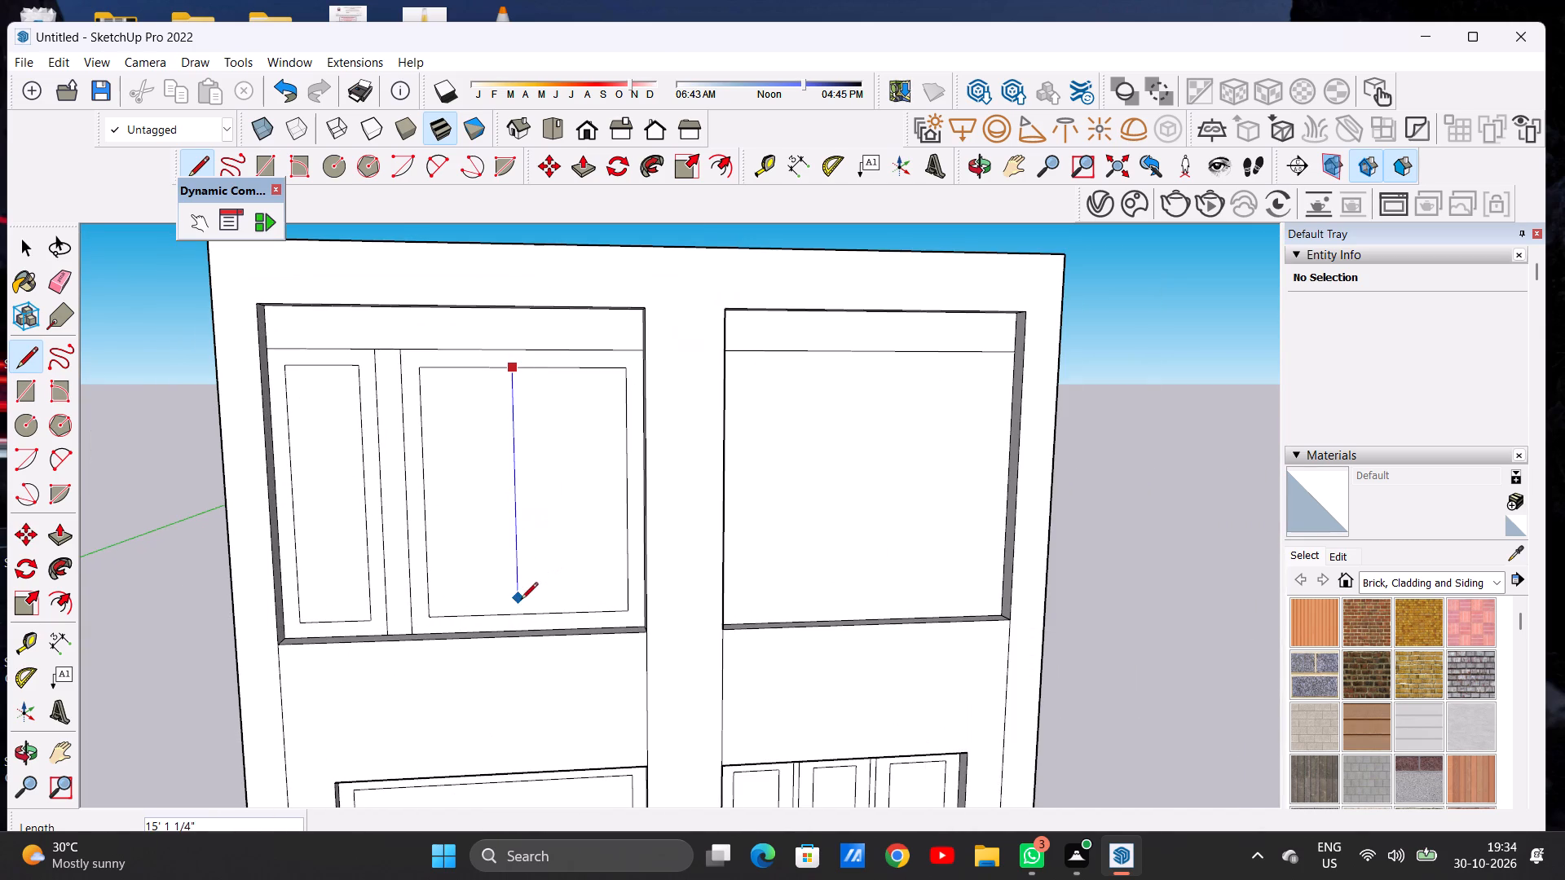
pyautogui.click(521, 611)
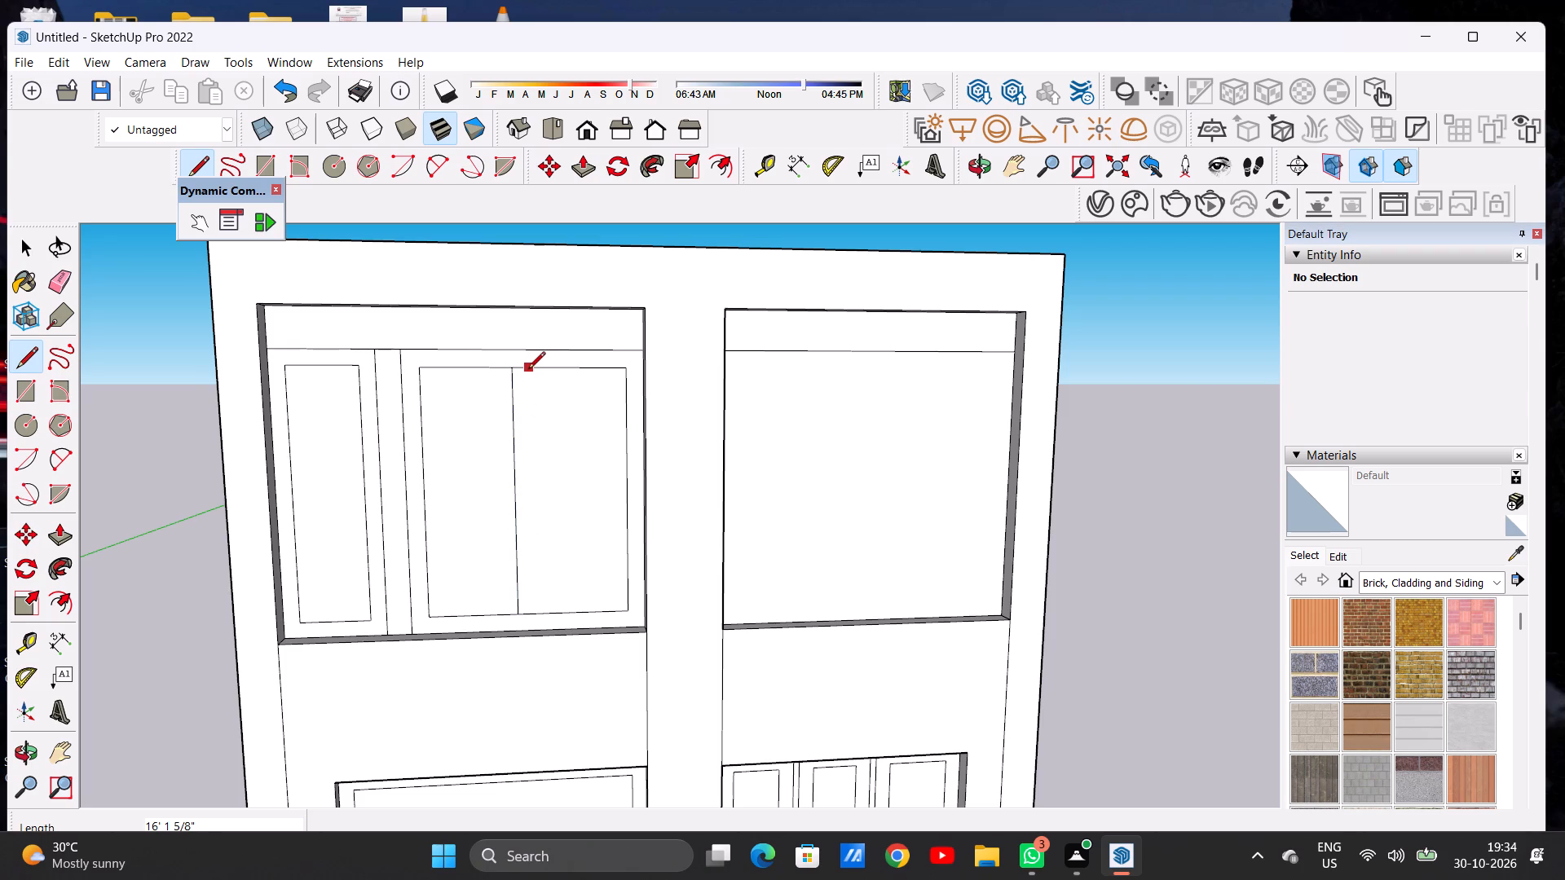
pyautogui.click(528, 370)
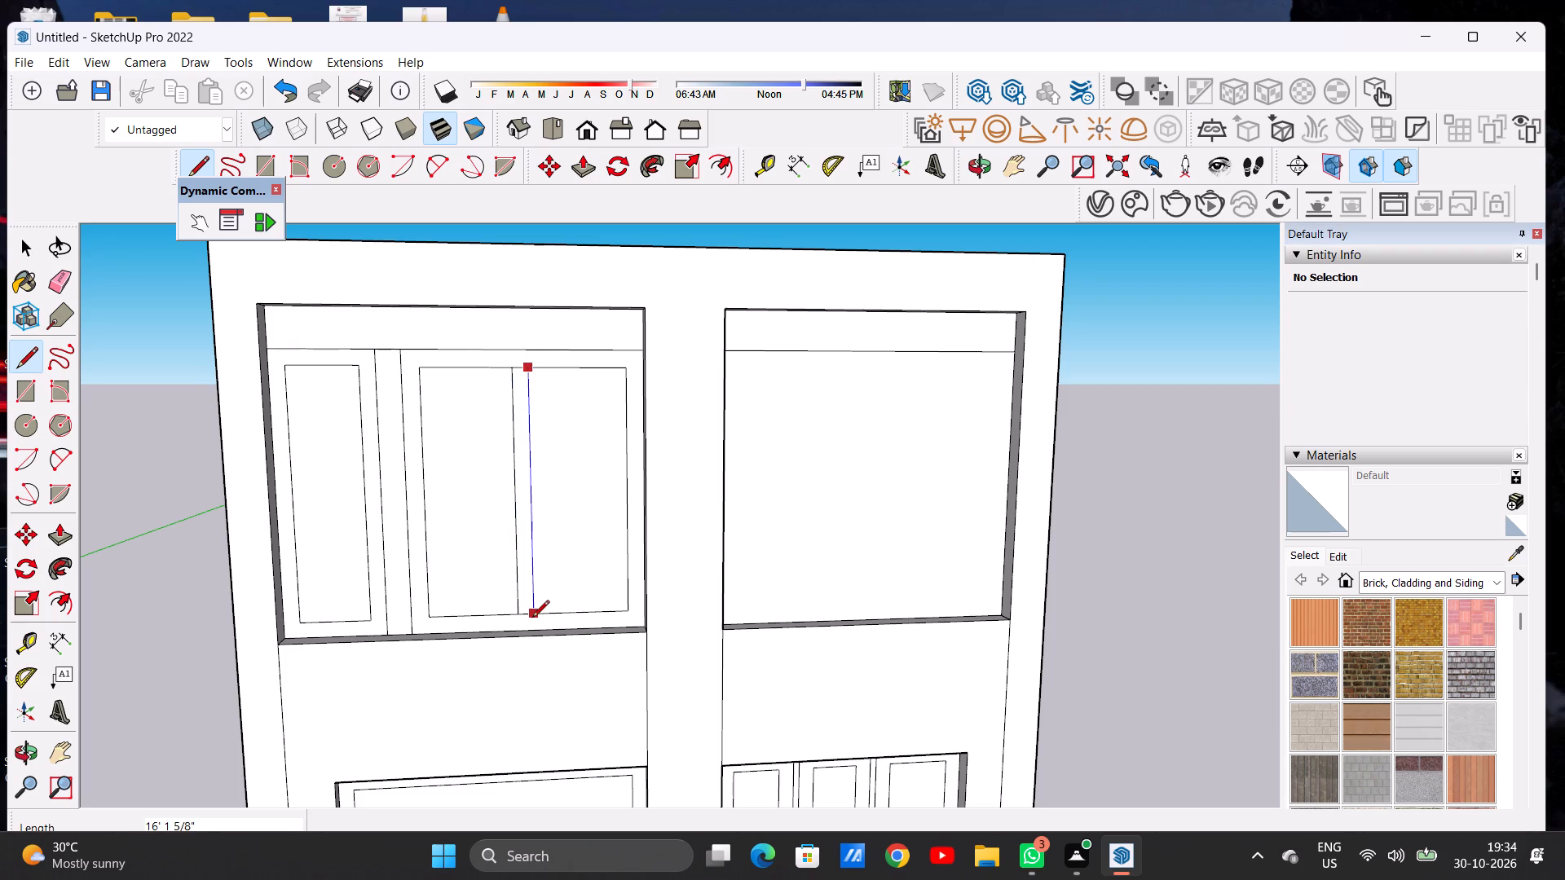
pyautogui.click(534, 619)
pyautogui.press('space')
# Examine the whole facade from a distance and the upper recesses from an oblique angle.
pyautogui.scroll(-9, 499, 494)
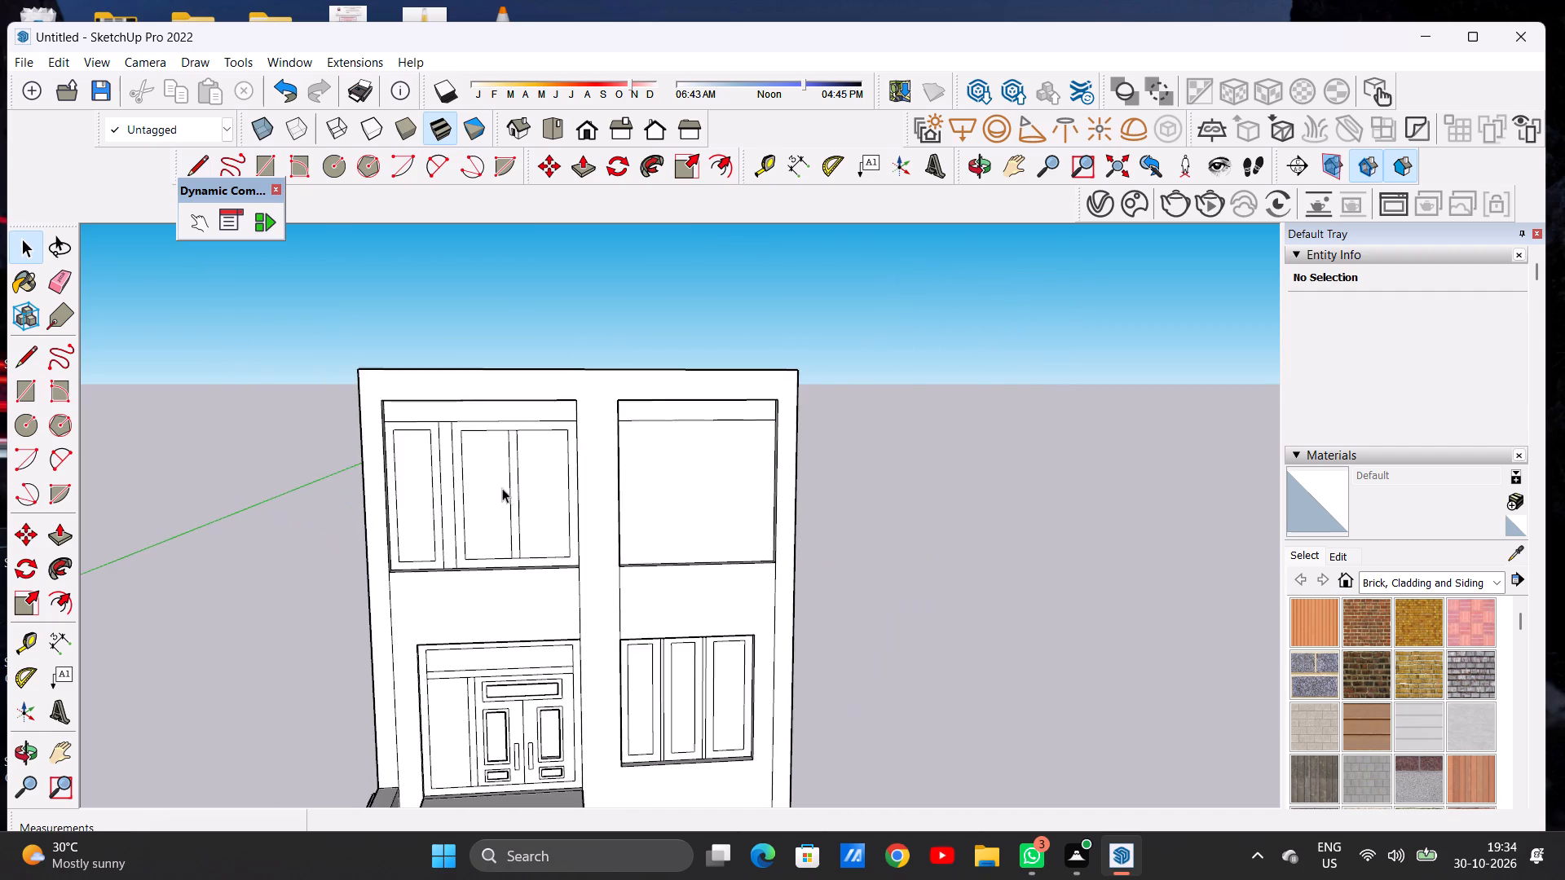
pyautogui.scroll(-6, 494, 484)
pyautogui.moveTo(518, 512); pyautogui.dragTo(506, 520, button='middle')
pyautogui.scroll(-5, 536, 526)
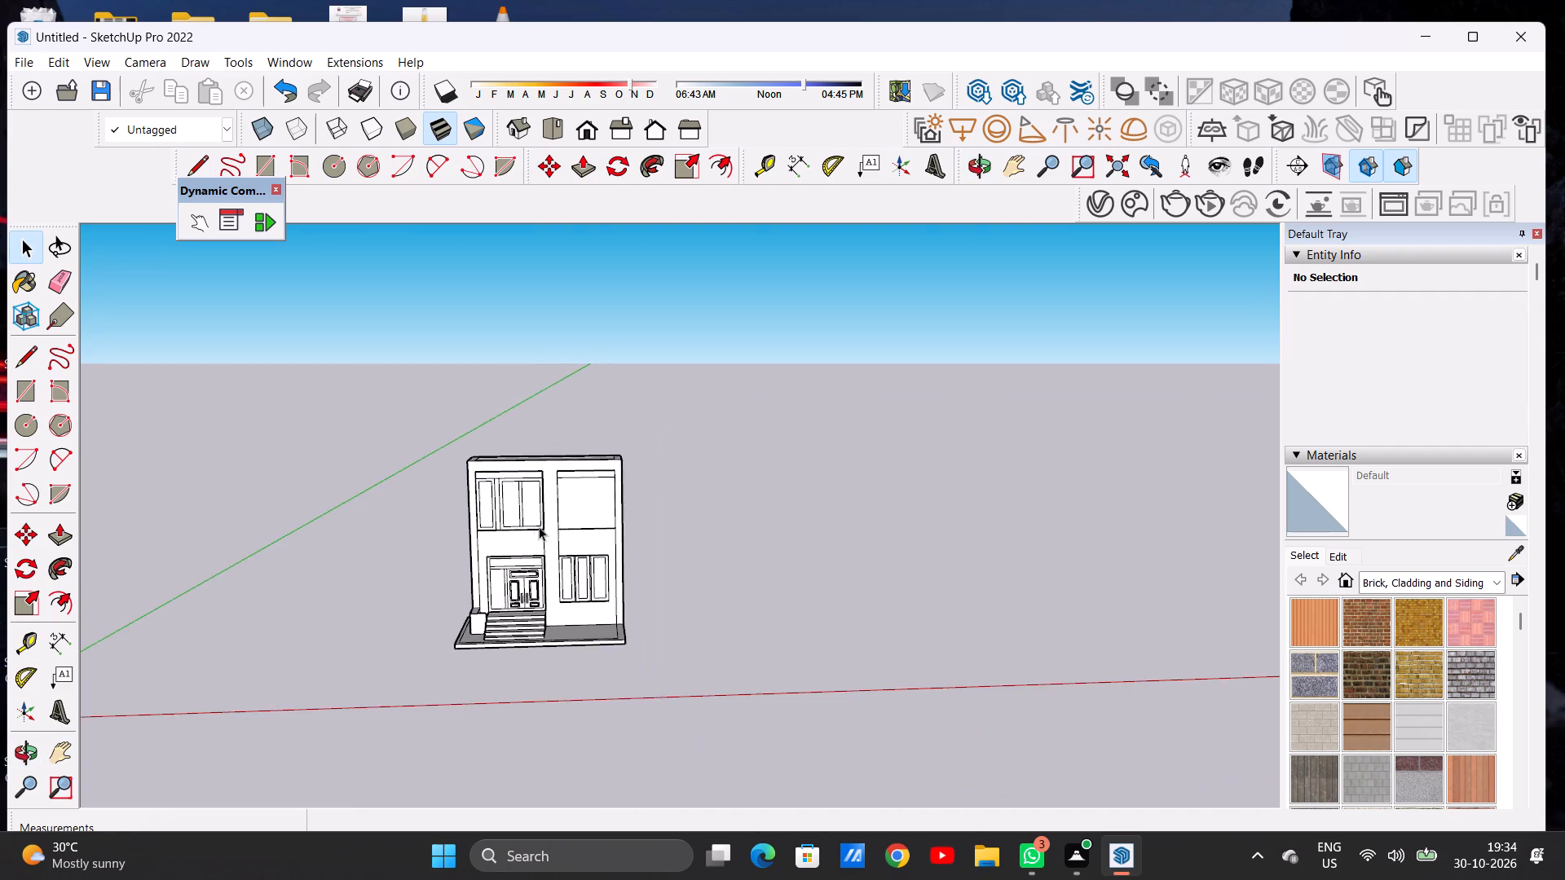
pyautogui.scroll(8, 514, 524)
pyautogui.scroll(-1, 508, 495)
pyautogui.scroll(12, 509, 494)
pyautogui.moveTo(620, 447); pyautogui.dragTo(359, 426, button='middle')
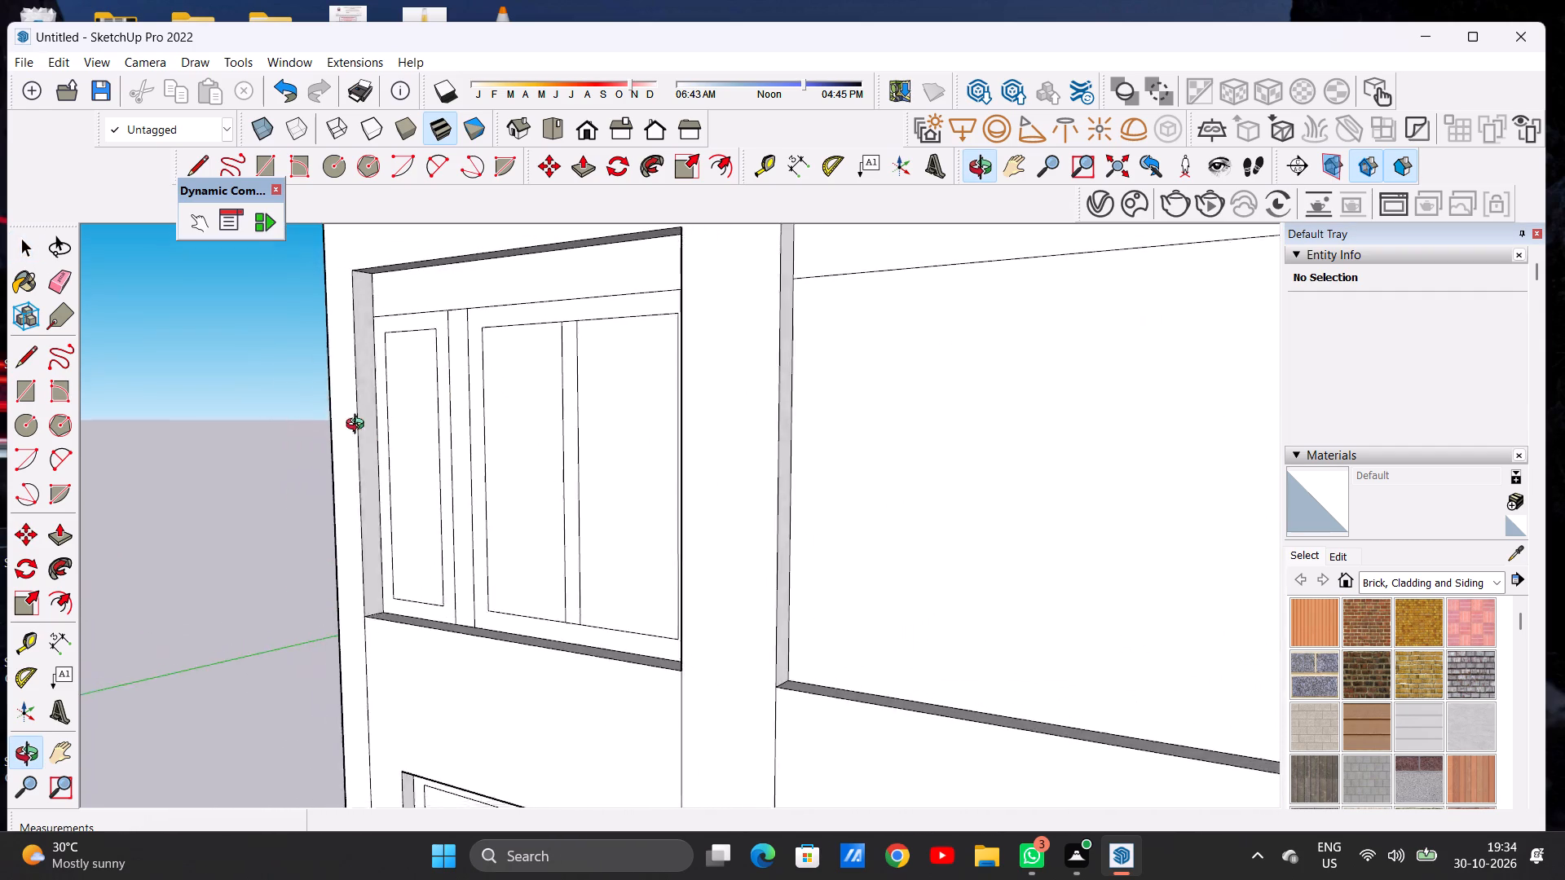
# Examine the whole facade from a distance and the wall area between the door and the upper recess.
pyautogui.moveTo(359, 426); pyautogui.dragTo(575, 448, button='middle')
pyautogui.scroll(-2, 544, 467)
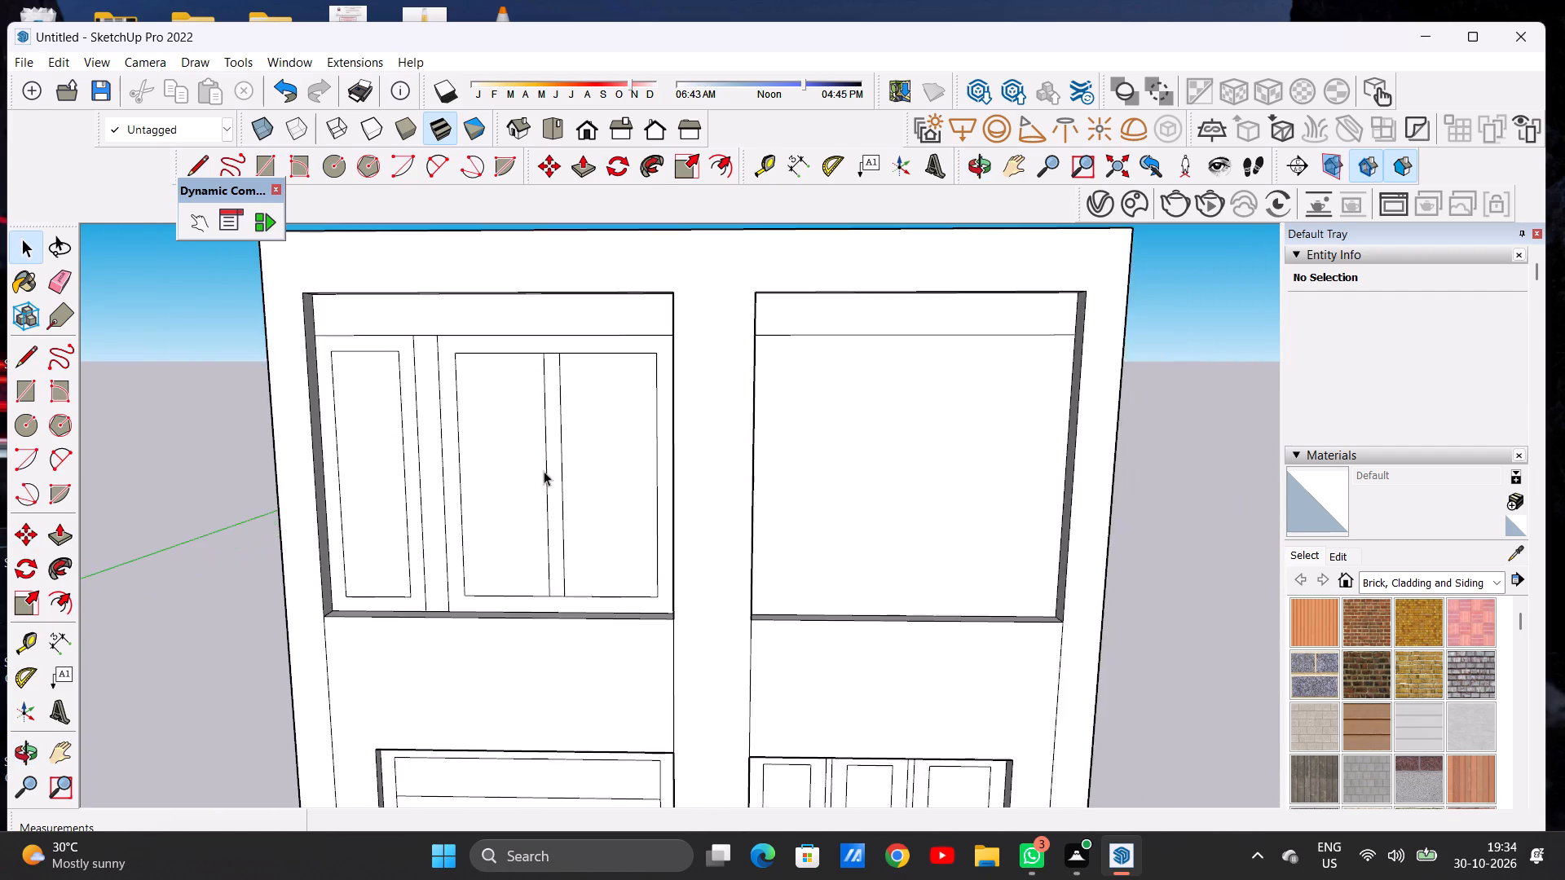
pyautogui.scroll(-16, 544, 471)
pyautogui.moveTo(549, 486); pyautogui.dragTo(560, 478, button='middle')
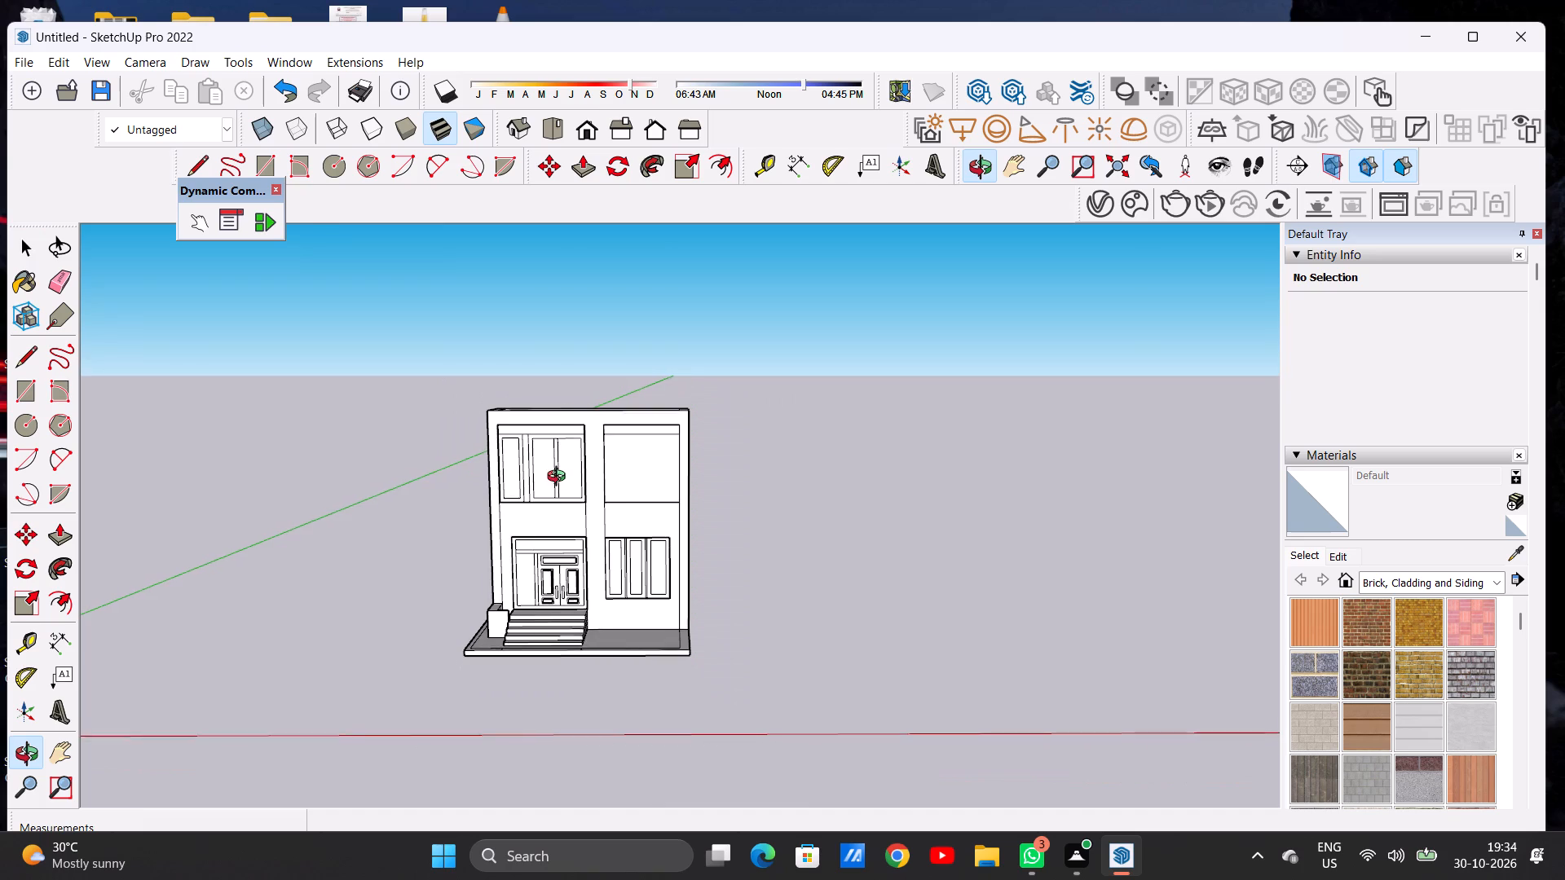
pyautogui.moveTo(560, 478); pyautogui.dragTo(558, 473, button='middle')
pyautogui.scroll(6, 540, 555)
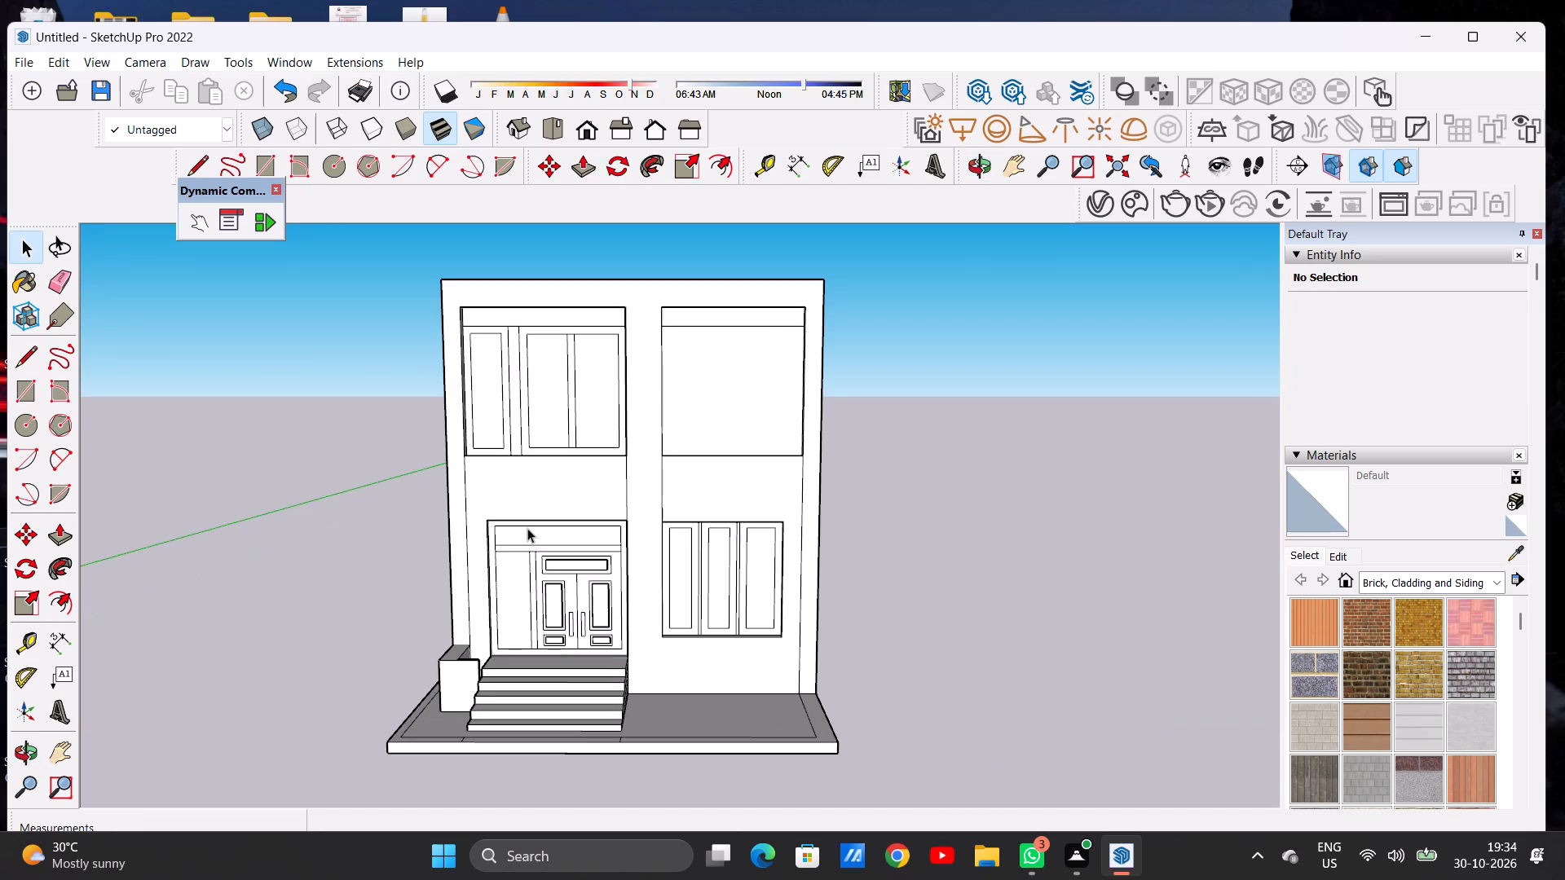
pyautogui.scroll(-2, 803, 504)
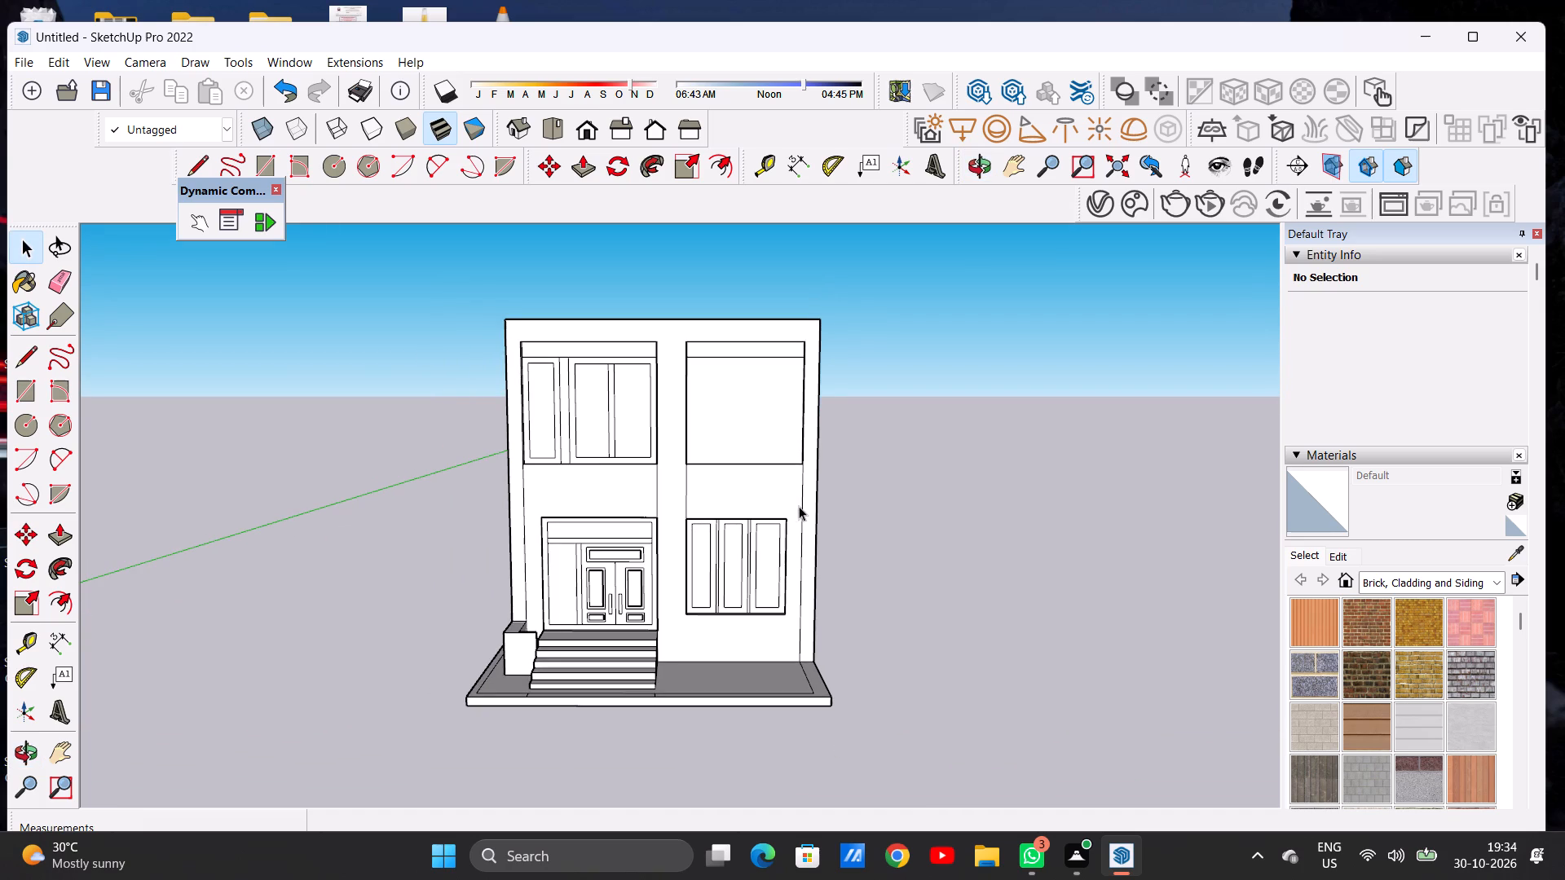
pyautogui.scroll(-4, 756, 466)
pyautogui.moveTo(598, 460); pyautogui.dragTo(607, 498, button='middle')
pyautogui.scroll(3, 593, 504)
pyautogui.scroll(-1, 593, 505)
pyautogui.scroll(6, 593, 505)
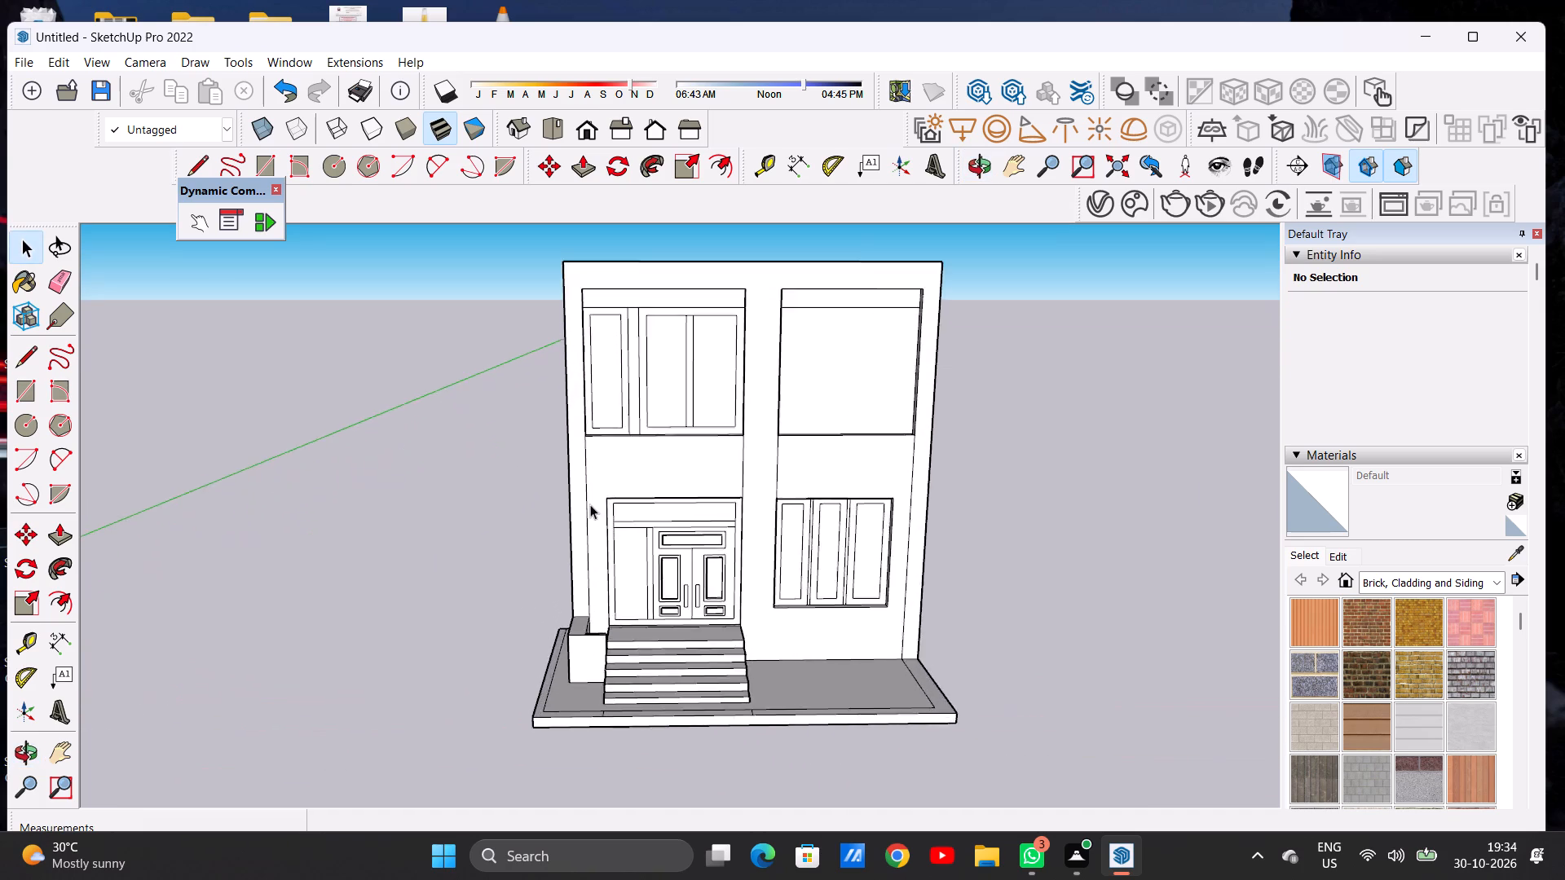
pyautogui.scroll(4, 590, 504)
pyautogui.moveTo(629, 501); pyautogui.dragTo(640, 491, button='middle')
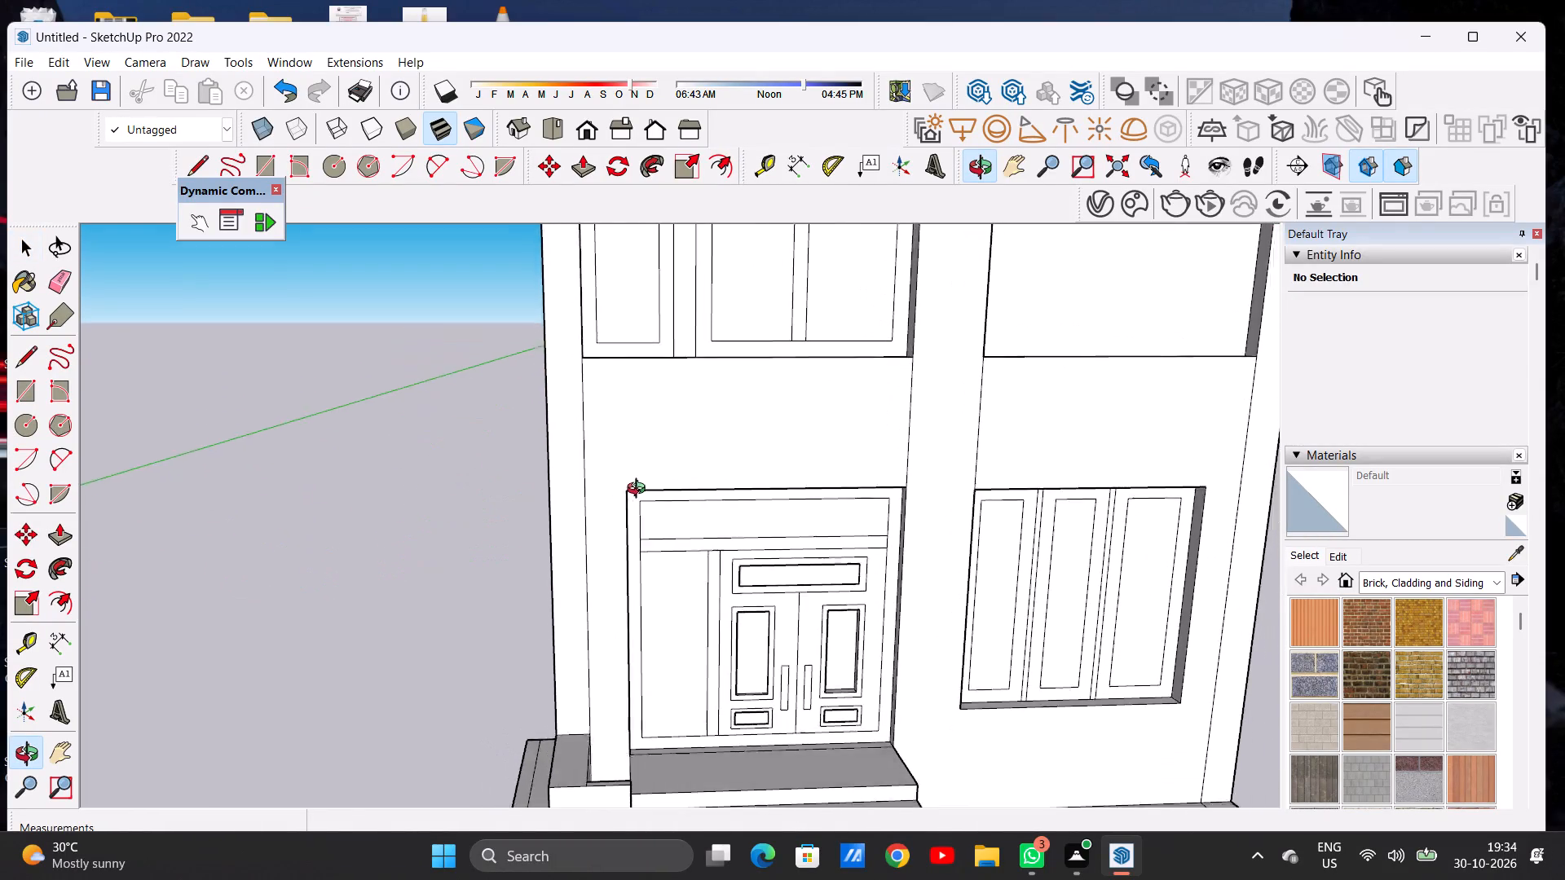
pyautogui.moveTo(640, 491); pyautogui.dragTo(616, 481, button='middle')
pyautogui.scroll(-6, 589, 474)
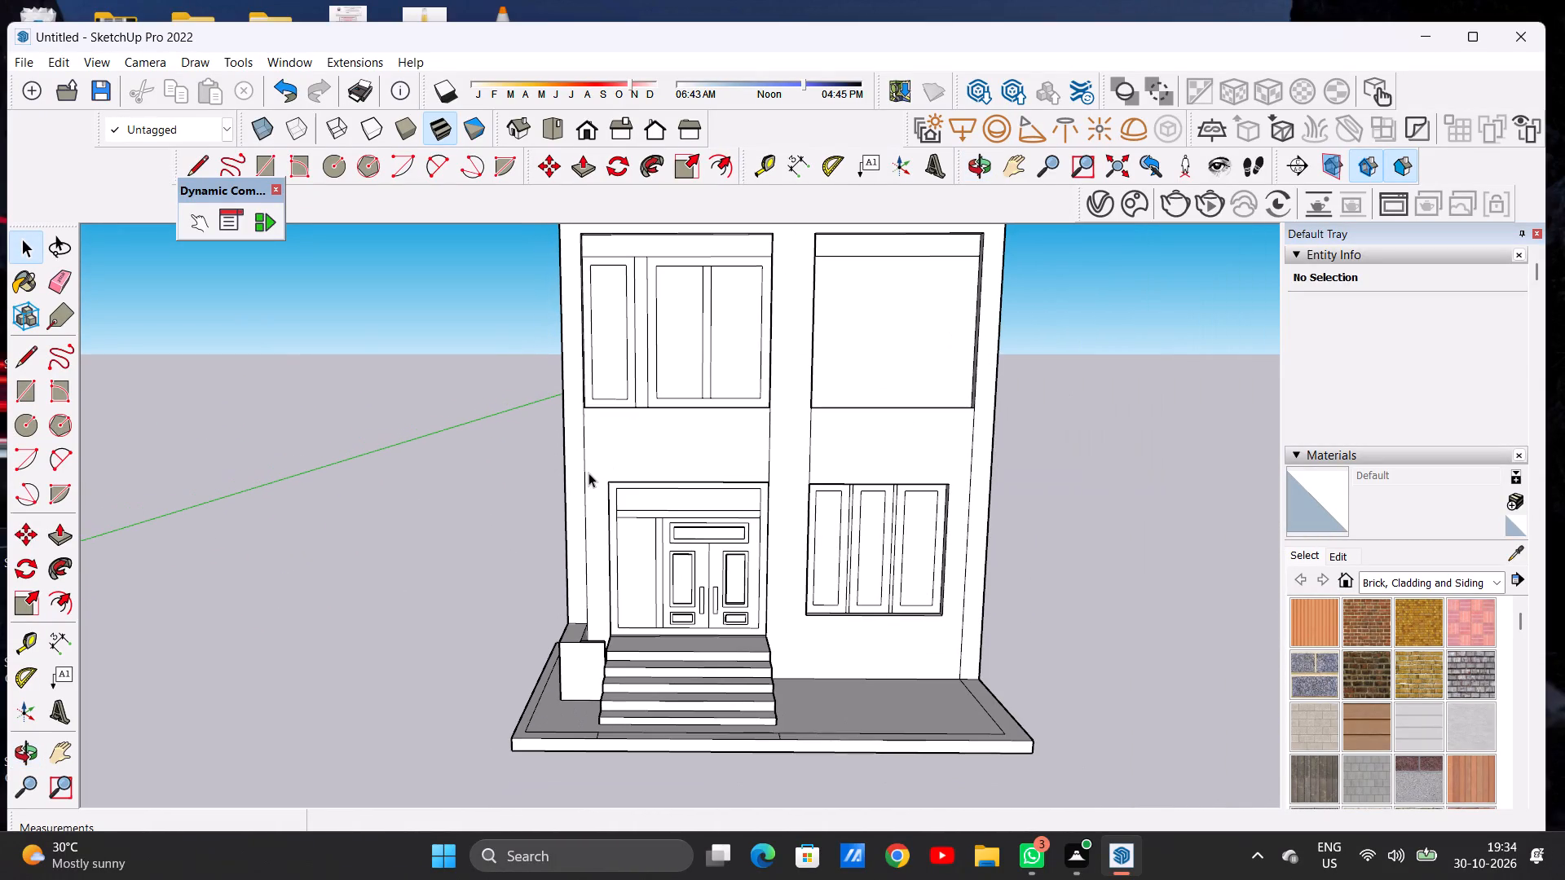
# Draw a rectangle about 21' 2 1/2" by 6' 11 1/8" on the wall between the door opening and the panelled upper recess.
pyautogui.press('r')
pyautogui.scroll(6, 627, 437)
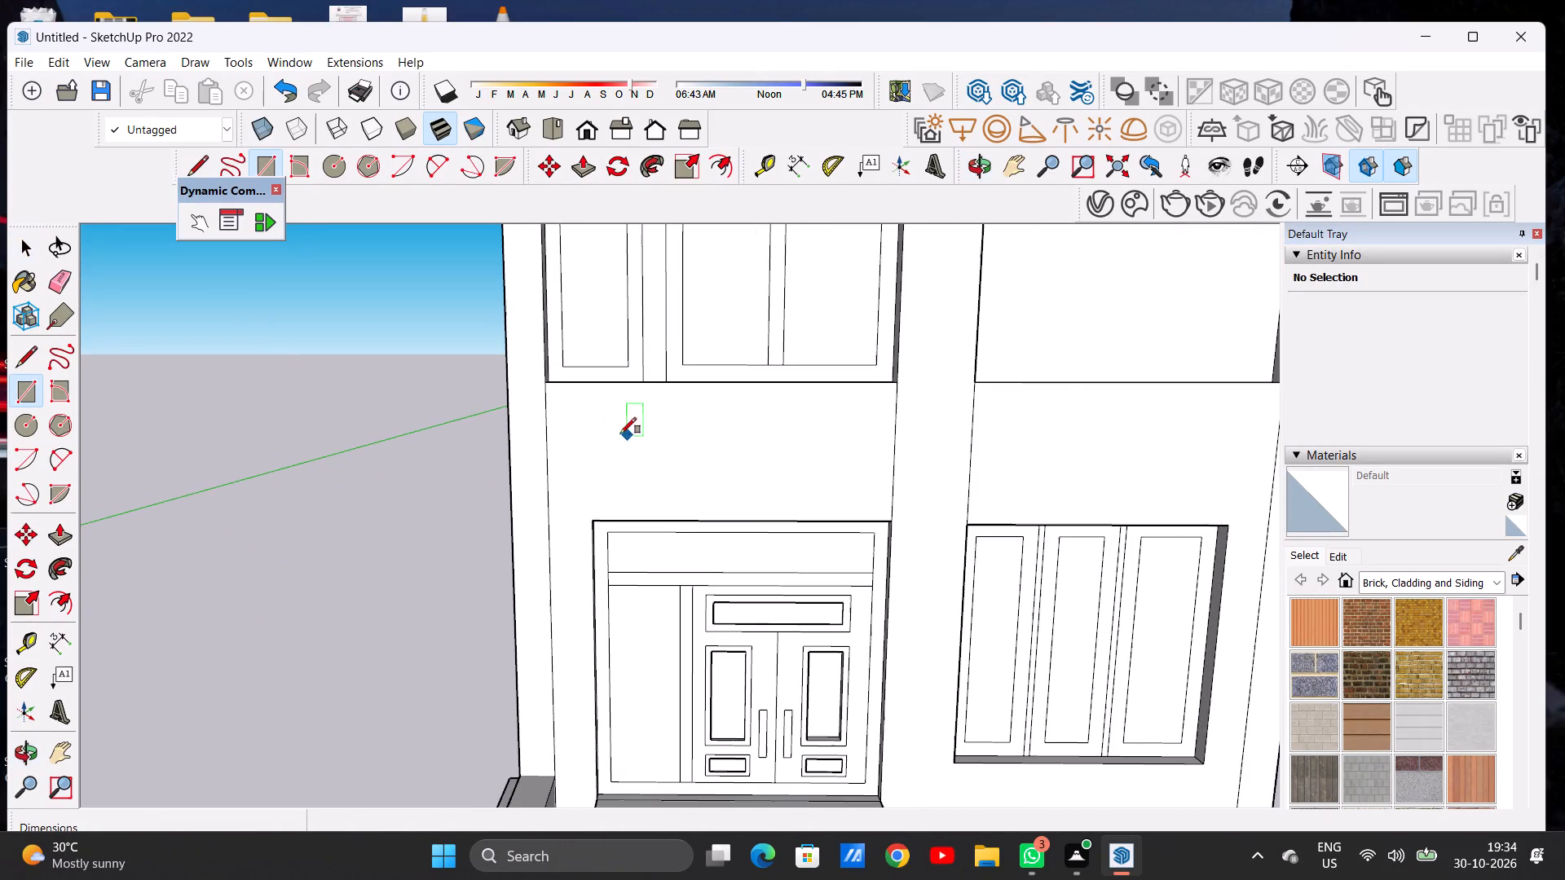
pyautogui.click(561, 402)
pyautogui.click(877, 505)
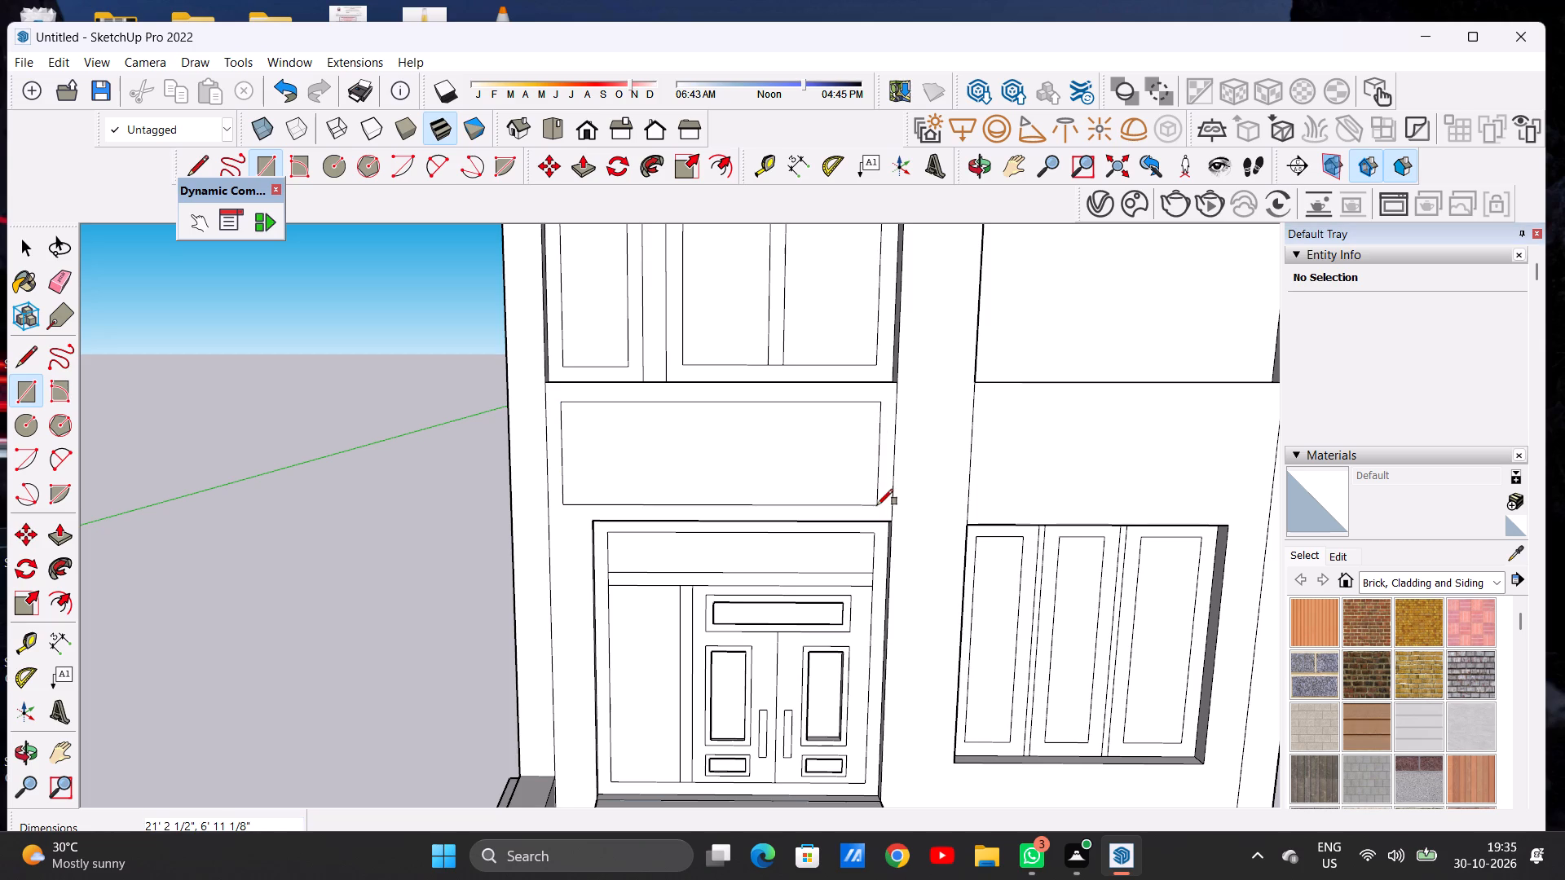
pyautogui.press('space')
# Push the rectangle above the door into the wall by about 11 9/16" with Push/Pull.
pyautogui.scroll(-6, 655, 418)
pyautogui.moveTo(646, 438); pyautogui.dragTo(645, 518, button='middle')
pyautogui.scroll(5, 663, 439)
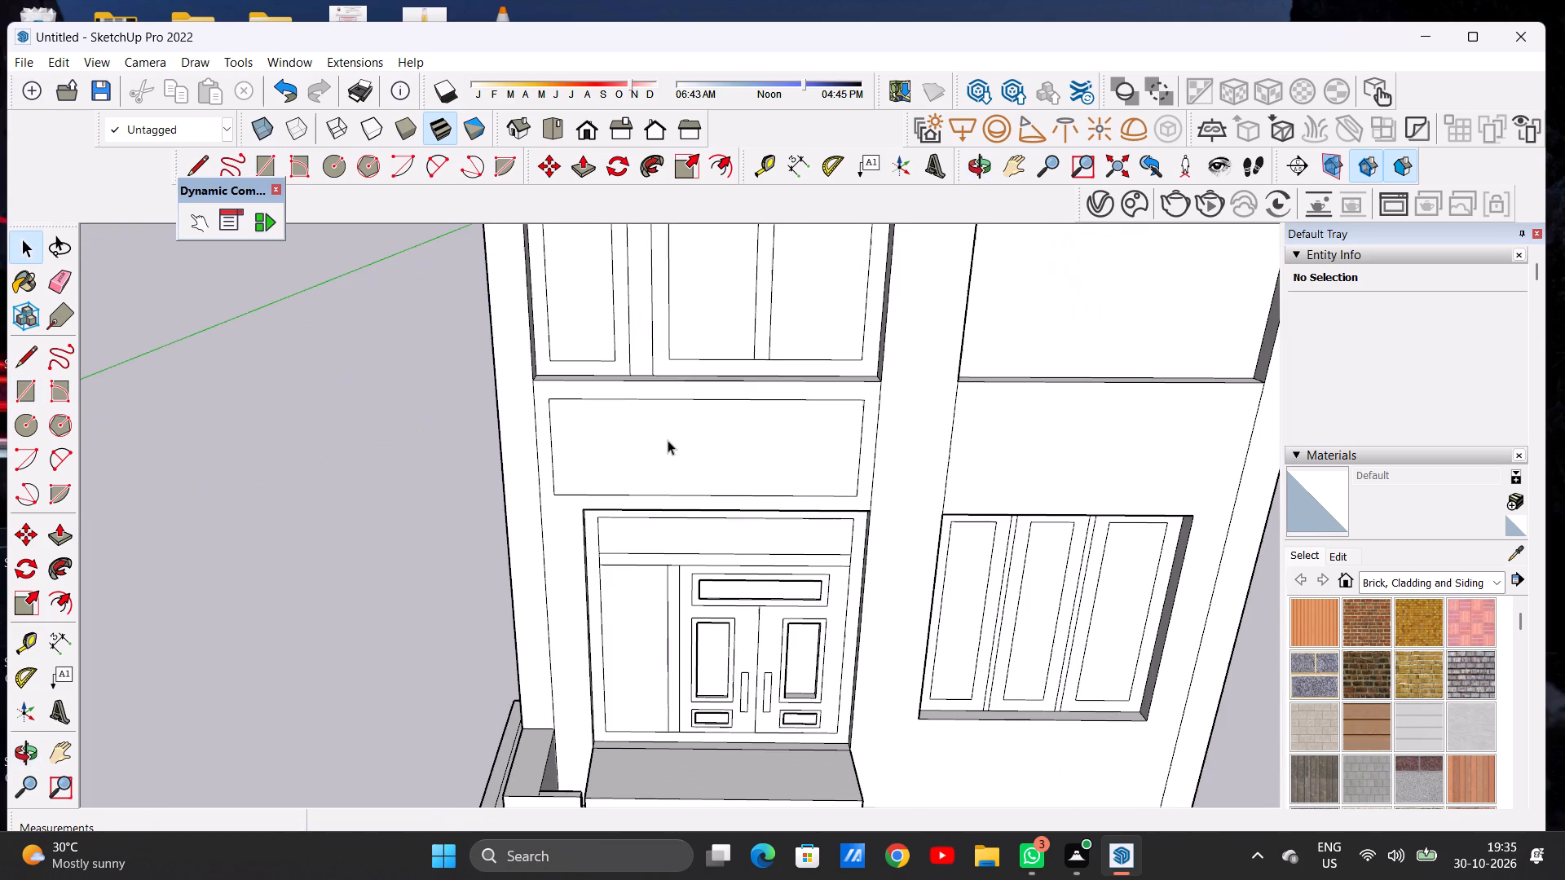
pyautogui.press('p')
pyautogui.scroll(5, 695, 445)
pyautogui.click(695, 445)
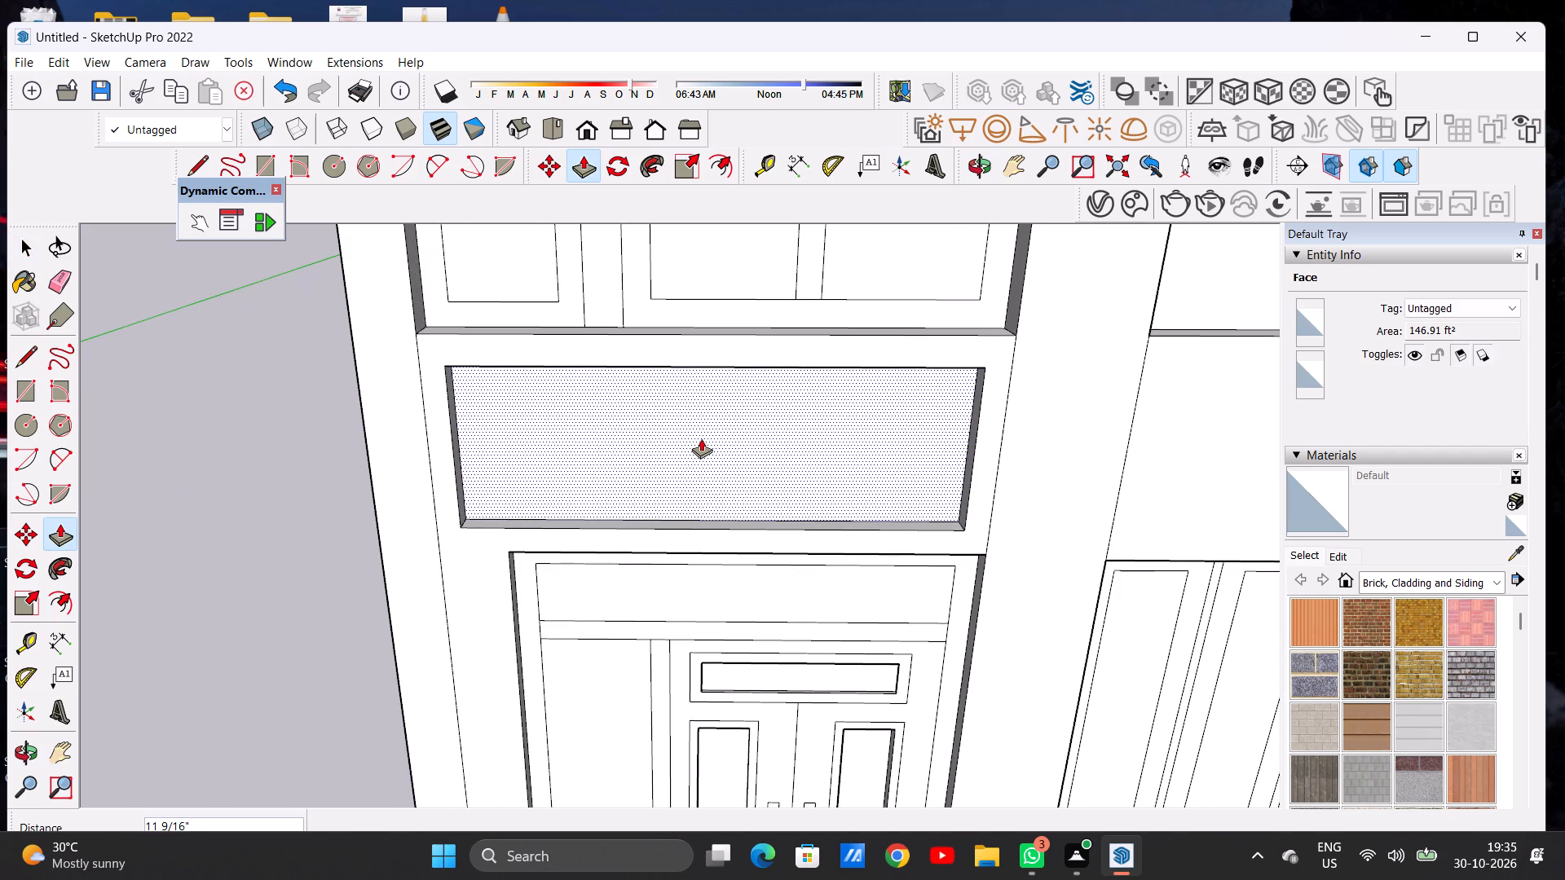
pyautogui.click(702, 438)
pyautogui.press('space')
# Examine the new recess above the door and how it sits in the whole facade.
pyautogui.scroll(-7, 705, 387)
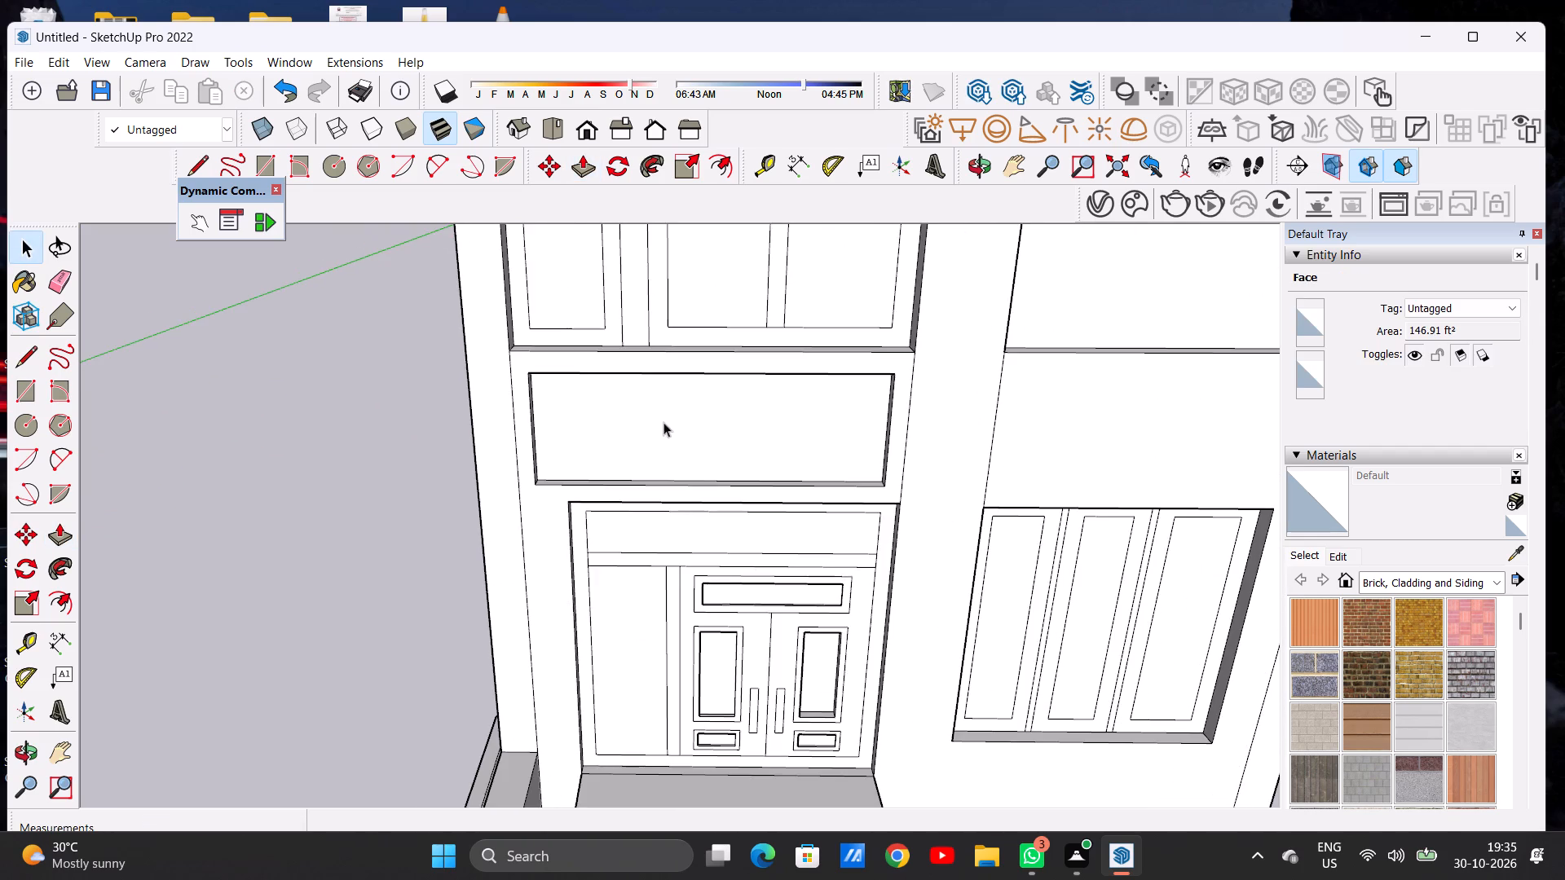
pyautogui.moveTo(618, 456); pyautogui.dragTo(648, 393, button='middle')
pyautogui.scroll(7, 566, 473)
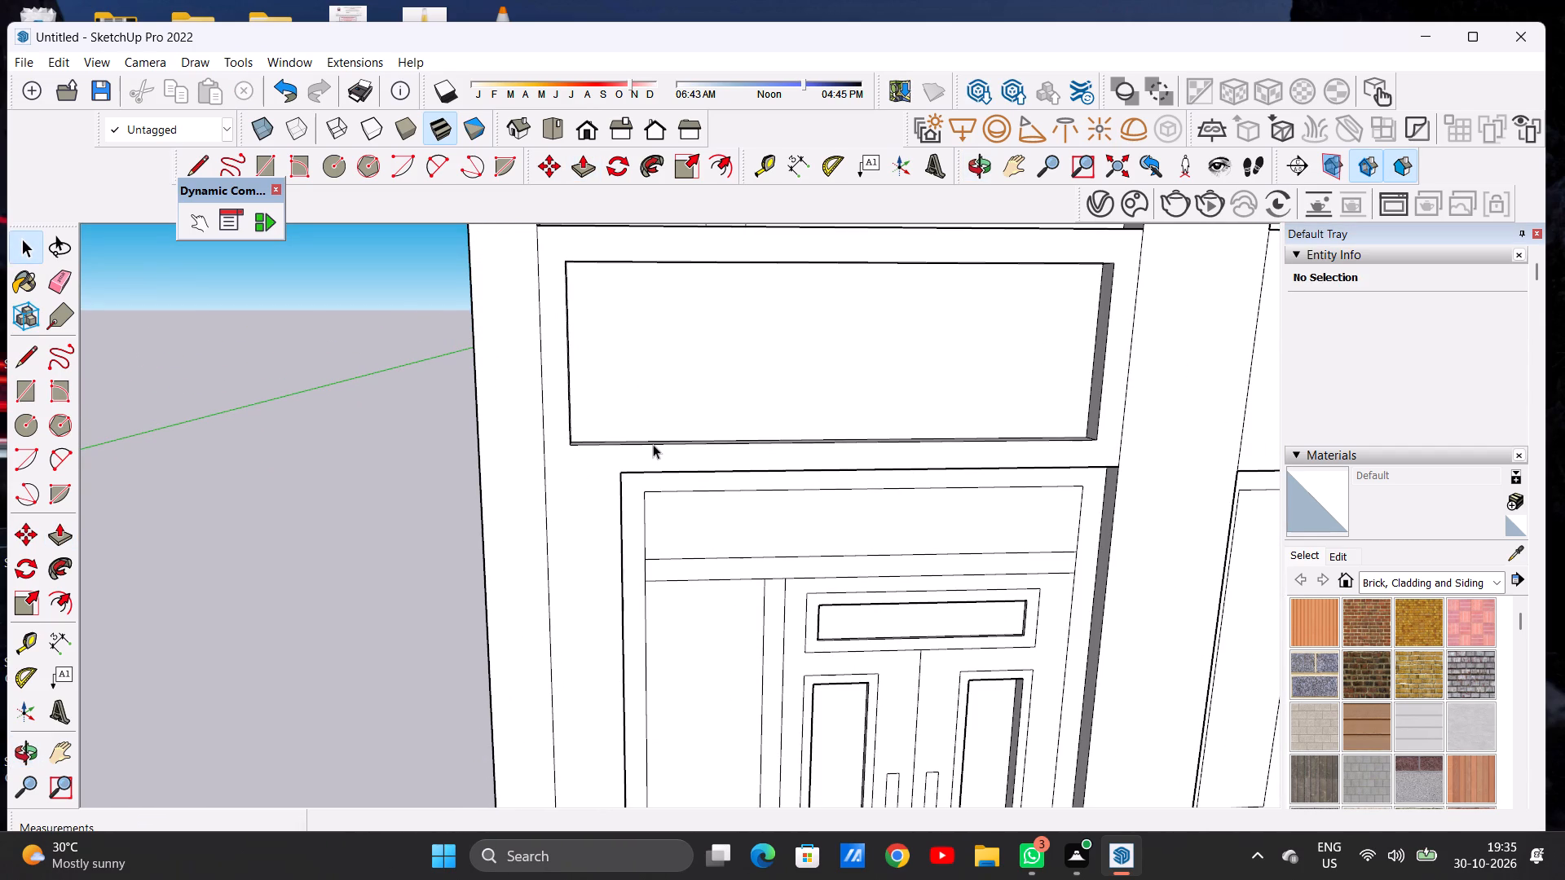
pyautogui.scroll(-7, 618, 443)
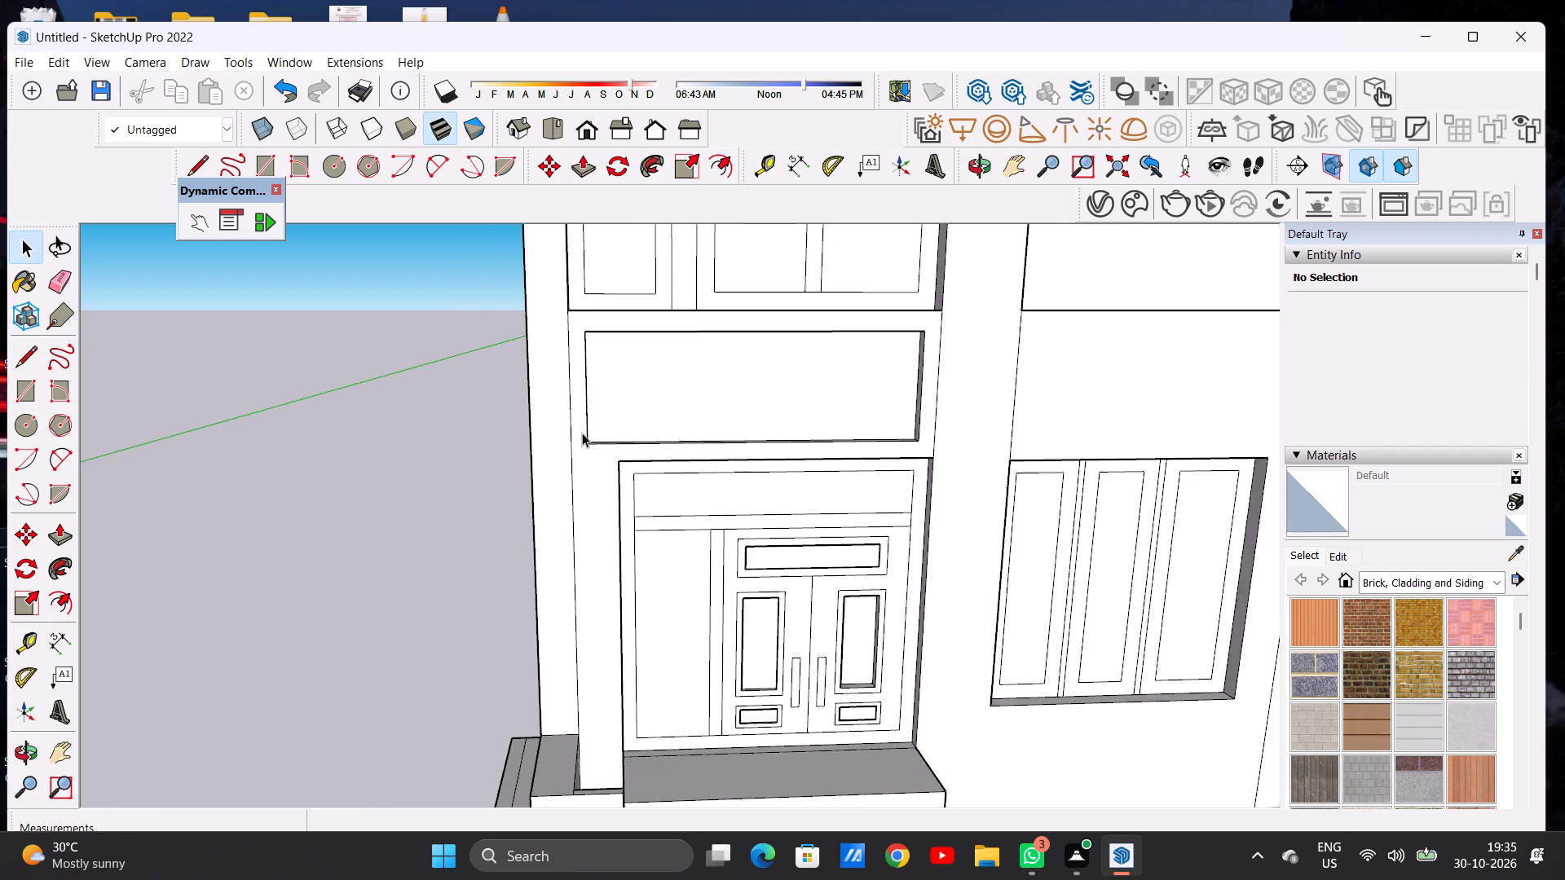
pyautogui.scroll(-14, 582, 433)
pyautogui.scroll(6, 743, 425)
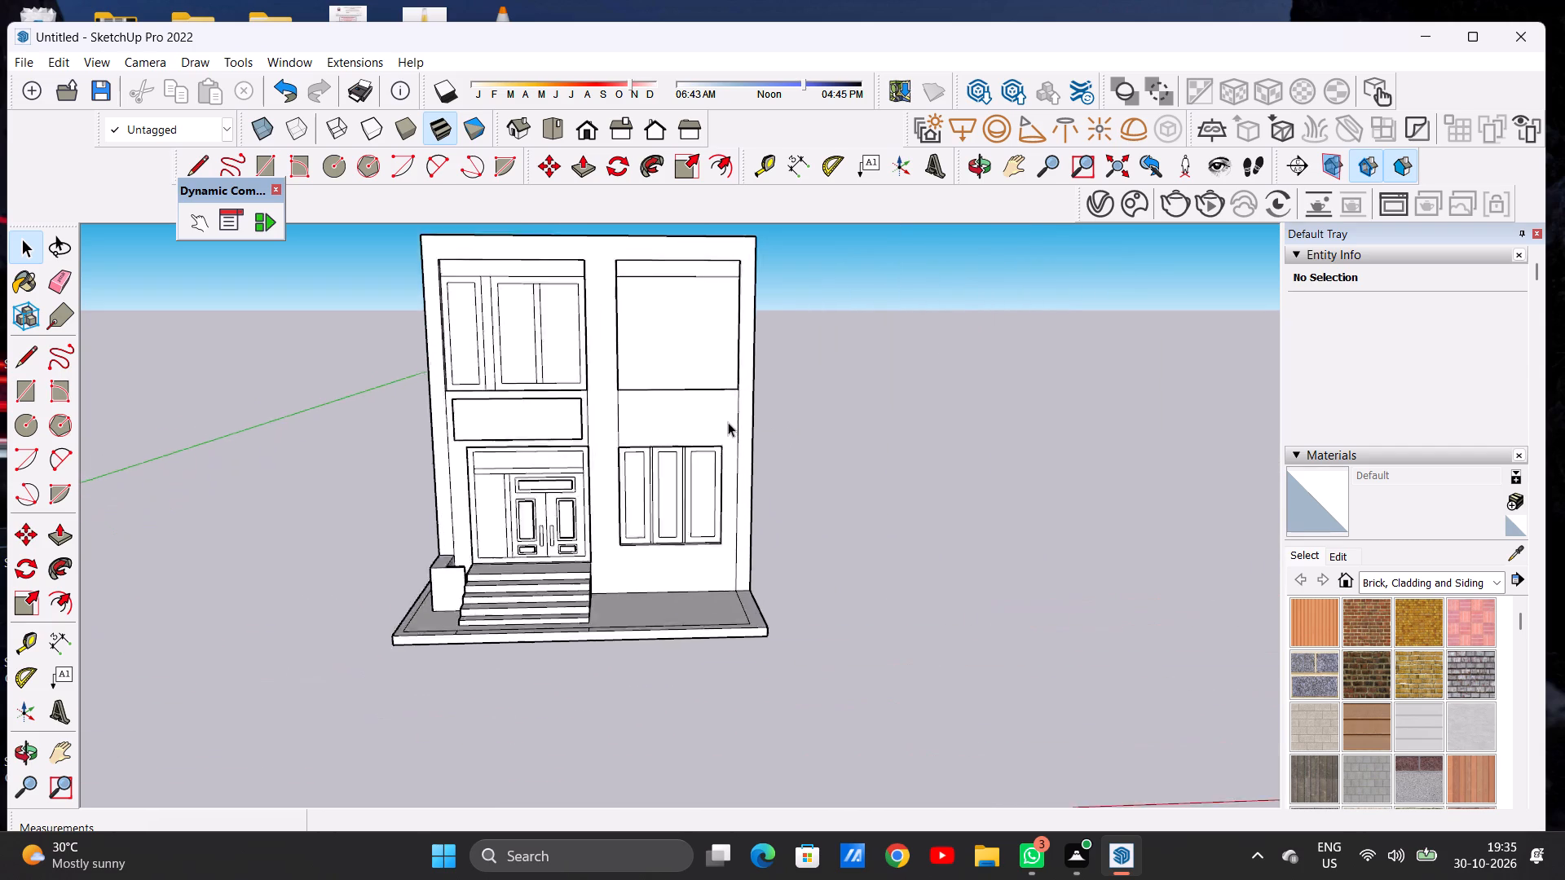
pyautogui.scroll(3, 728, 422)
pyautogui.scroll(-6, 615, 428)
pyautogui.moveTo(699, 445); pyautogui.dragTo(697, 429, button='middle')
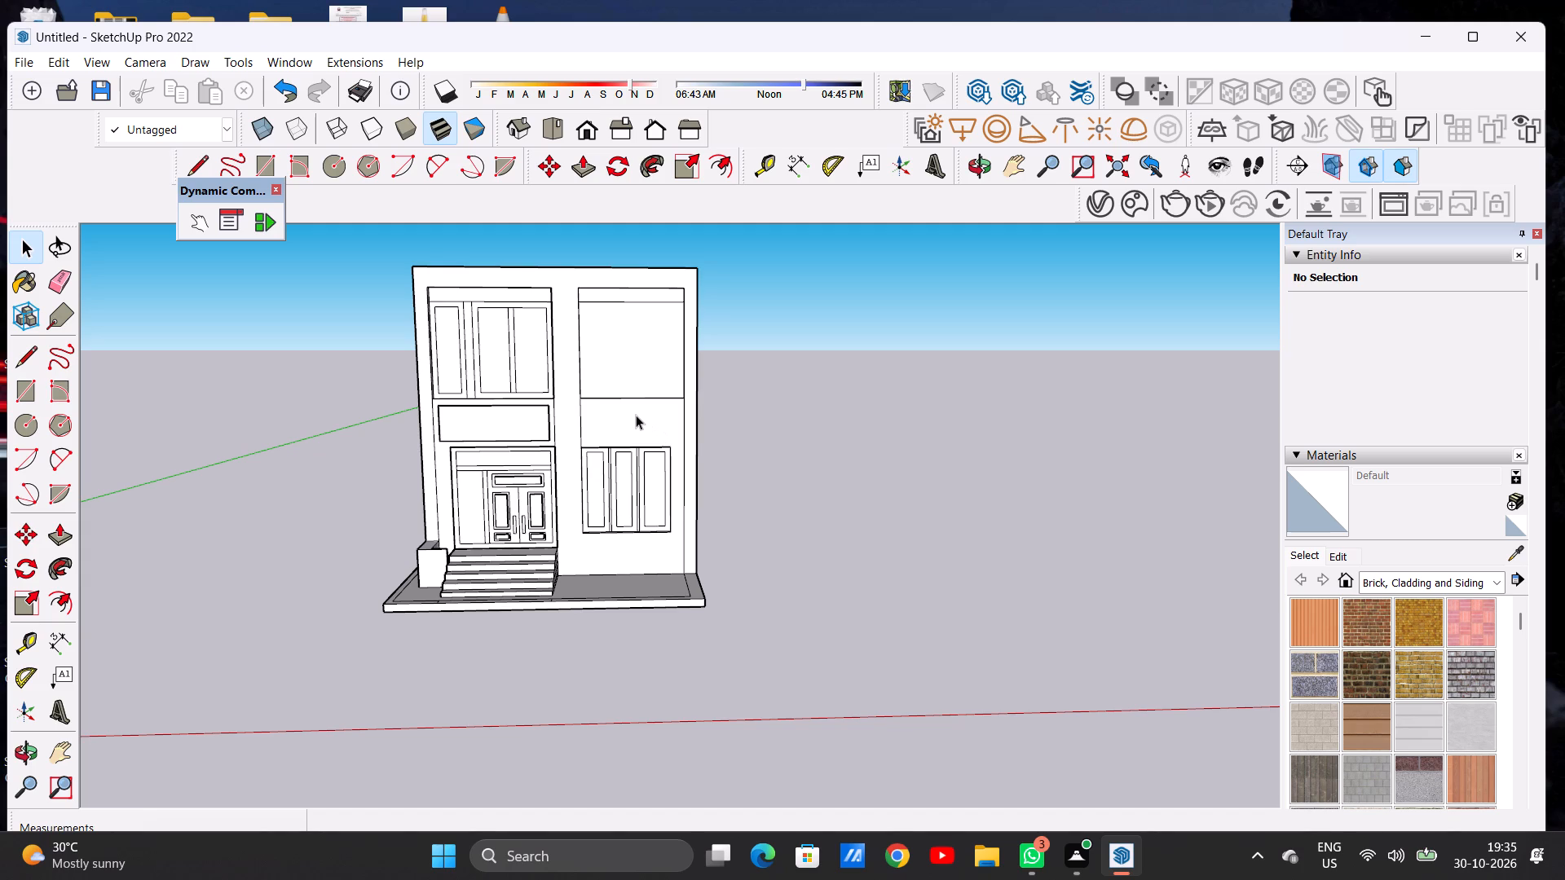
pyautogui.scroll(-5, 651, 414)
pyautogui.scroll(10, 663, 431)
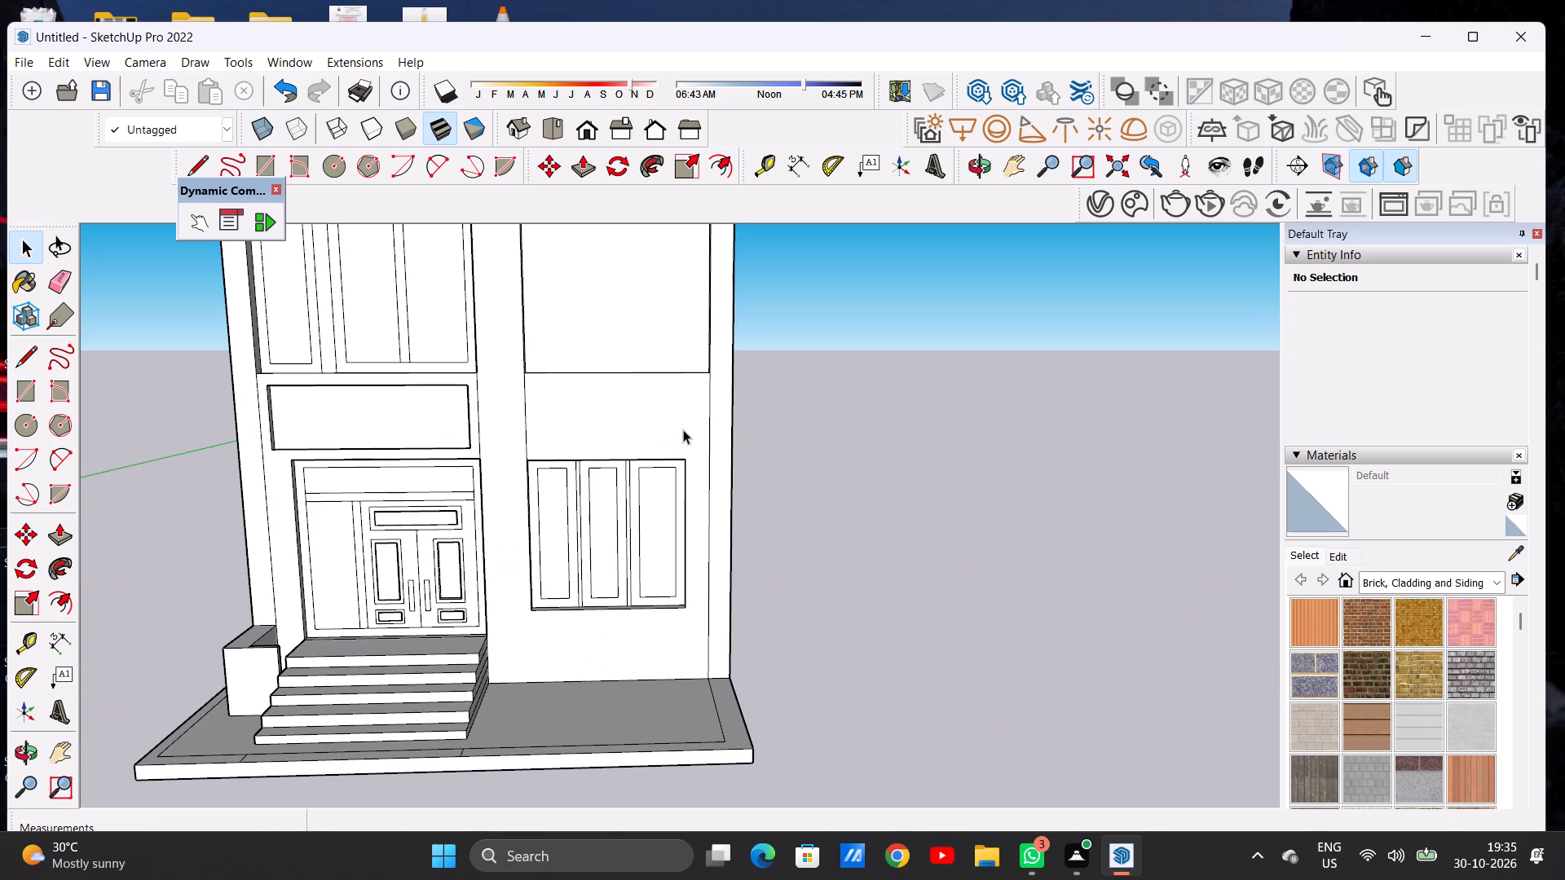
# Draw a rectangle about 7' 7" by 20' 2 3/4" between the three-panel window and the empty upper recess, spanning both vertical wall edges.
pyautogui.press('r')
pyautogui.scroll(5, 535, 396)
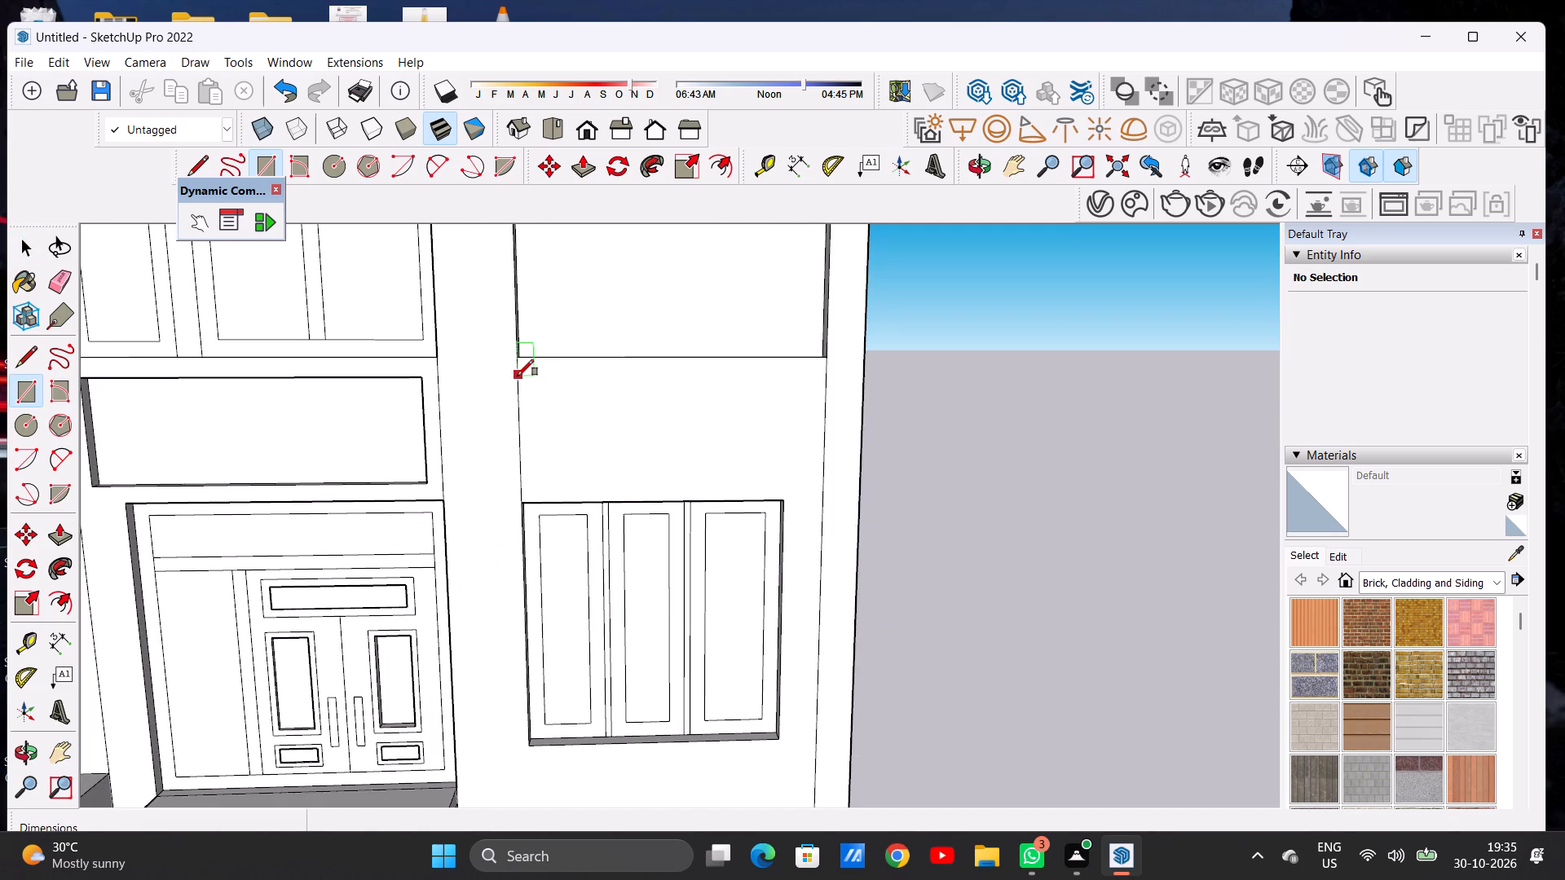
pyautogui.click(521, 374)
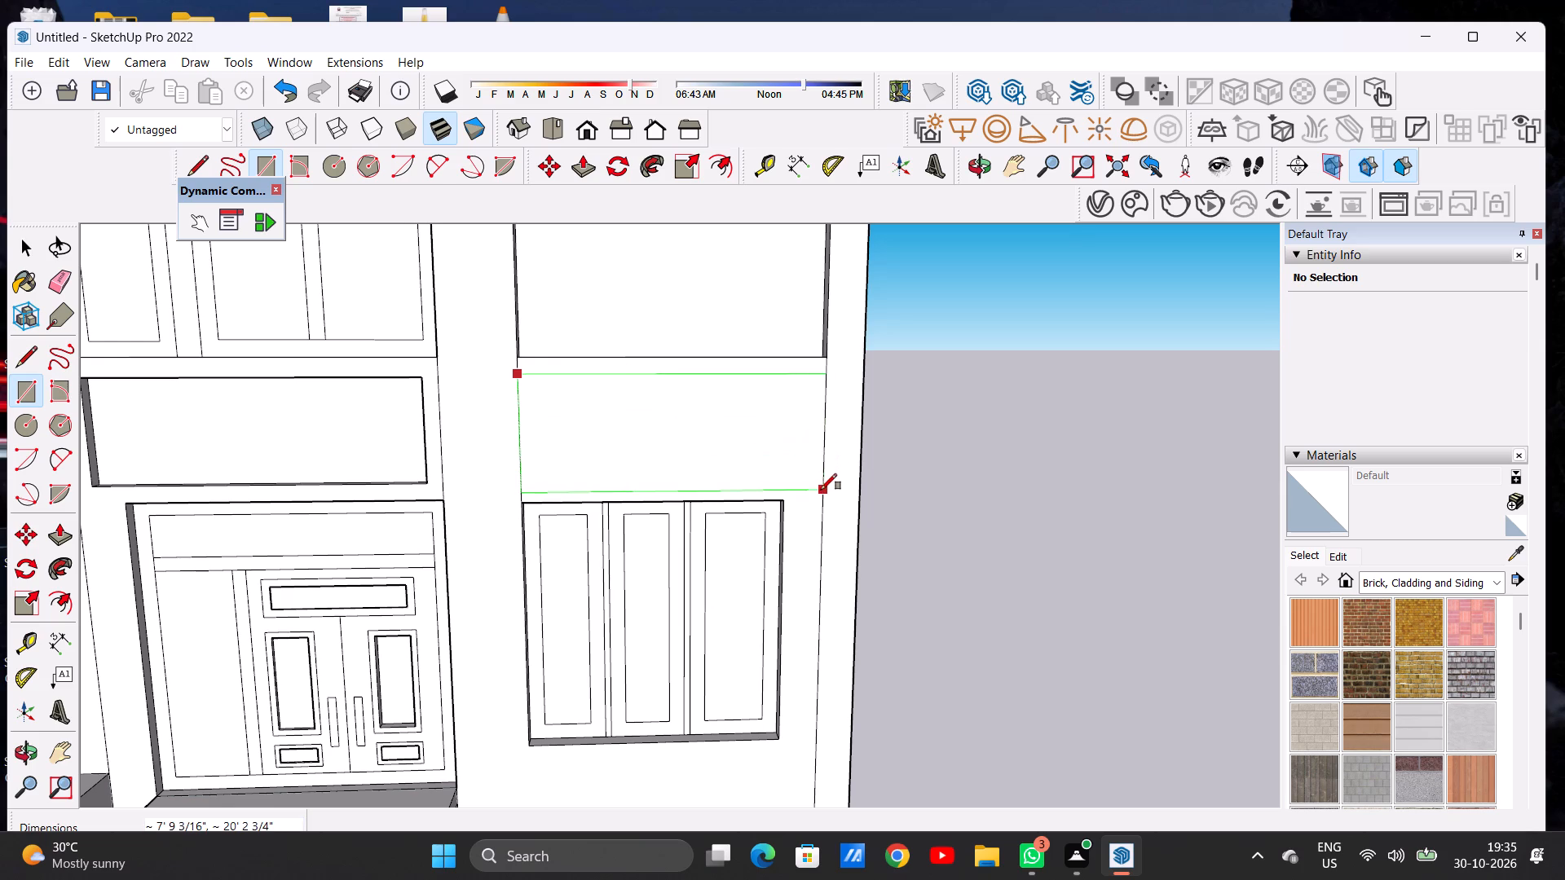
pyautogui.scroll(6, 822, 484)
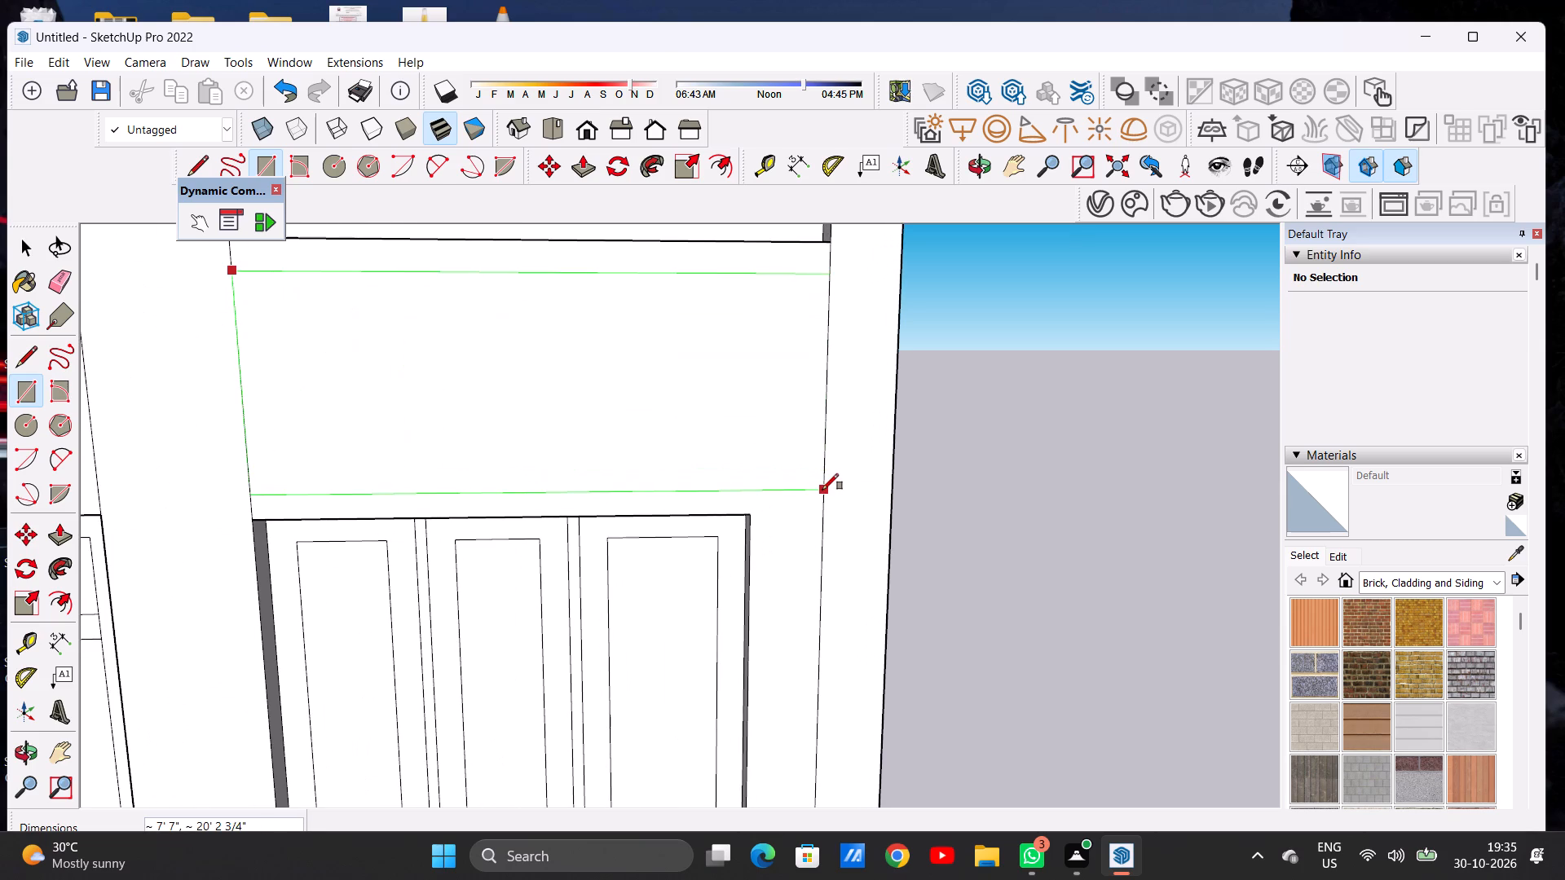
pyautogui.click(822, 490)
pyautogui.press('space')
# Inspect the new rectangle's lower edge and the vertical wall edge beside the three-panel window from several angles.
pyautogui.scroll(-3, 810, 443)
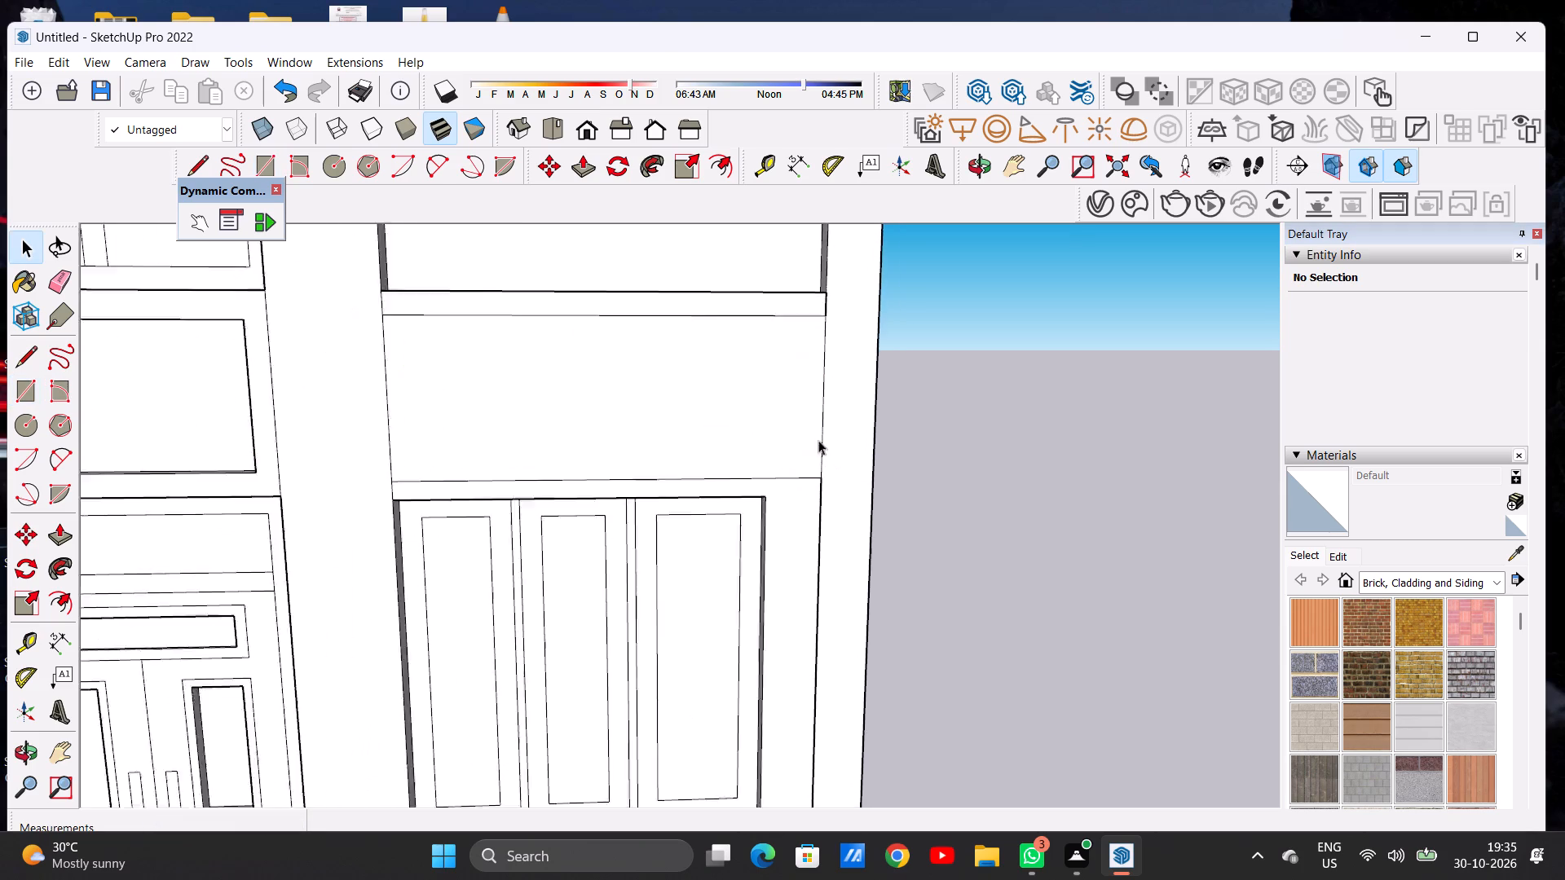
pyautogui.scroll(-5, 818, 440)
pyautogui.moveTo(832, 436); pyautogui.dragTo(912, 414, button='middle')
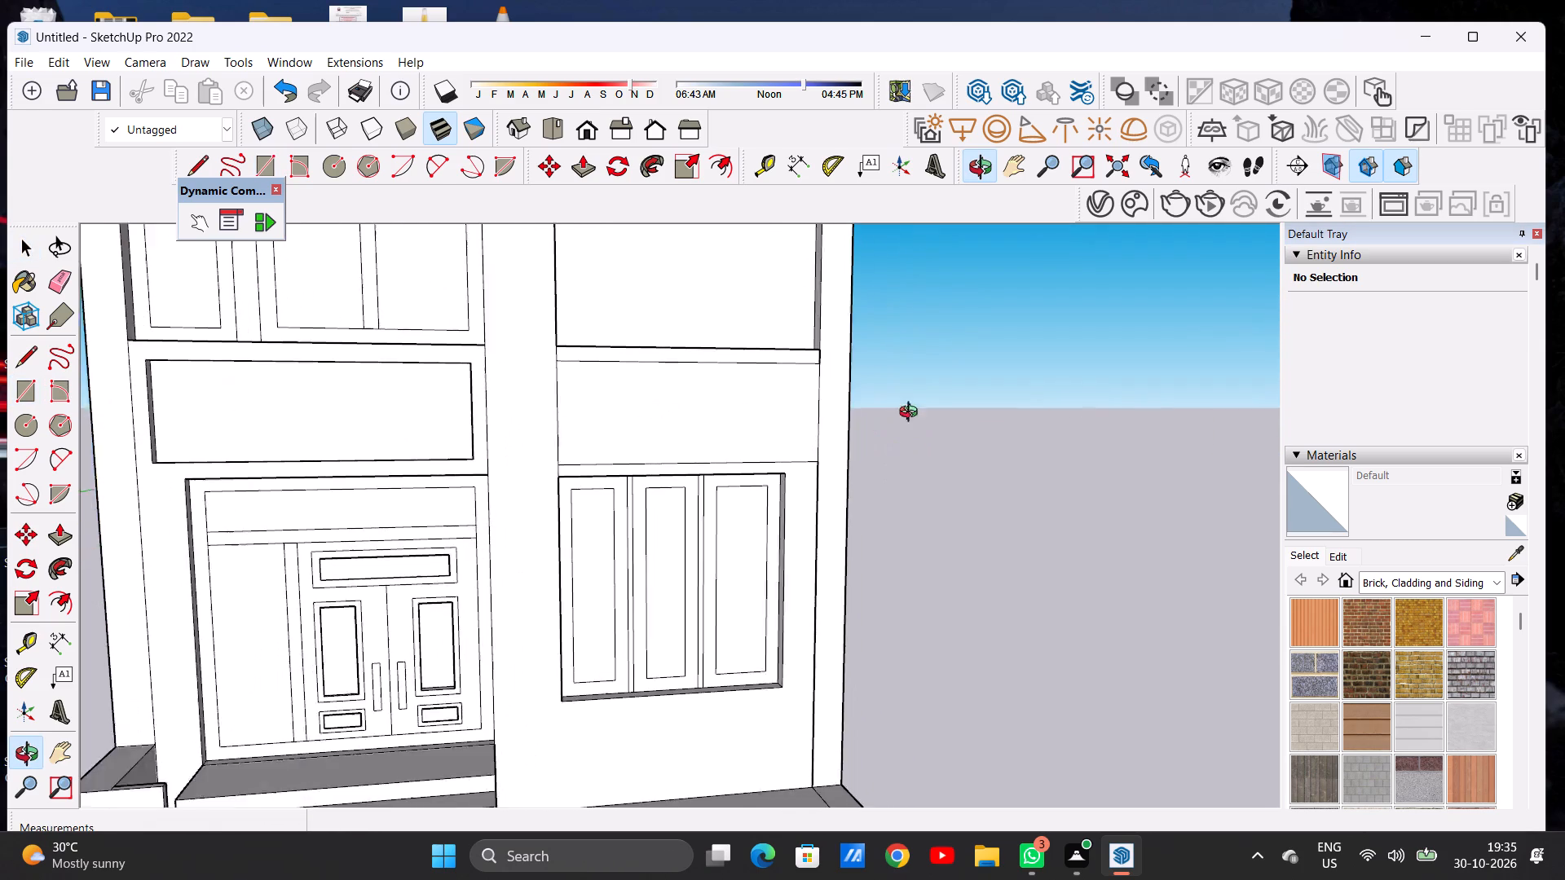
pyautogui.moveTo(912, 414); pyautogui.dragTo(949, 413, button='middle')
pyautogui.scroll(7, 866, 485)
pyautogui.scroll(-1, 791, 504)
pyautogui.scroll(6, 791, 504)
pyautogui.scroll(-1, 777, 468)
pyautogui.scroll(5, 777, 467)
pyautogui.moveTo(778, 464); pyautogui.dragTo(916, 441, button='middle')
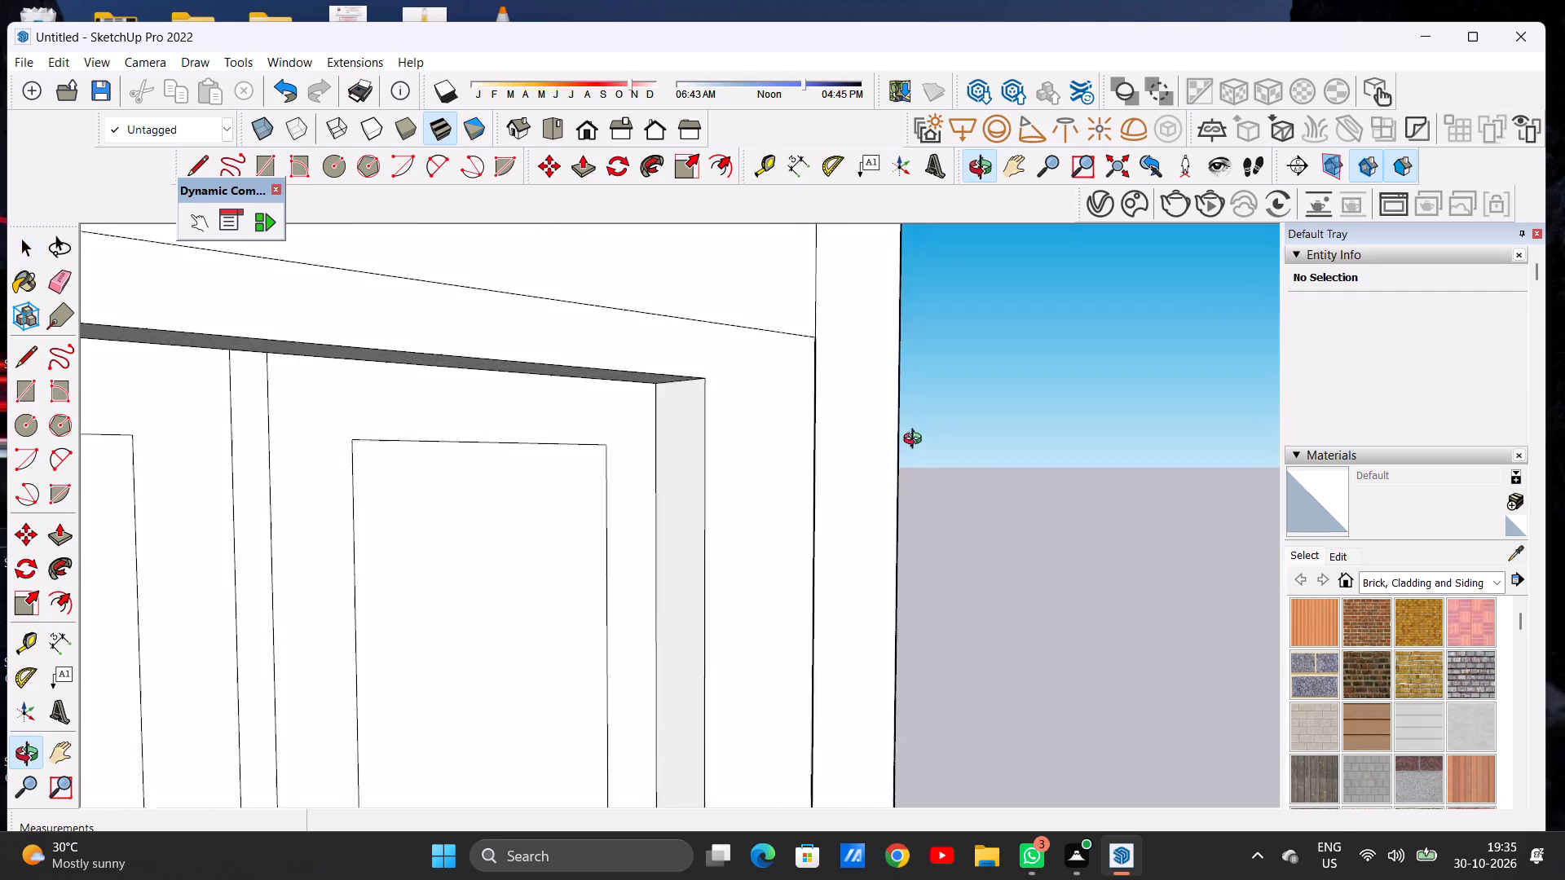
pyautogui.moveTo(916, 441); pyautogui.dragTo(686, 478, button='middle')
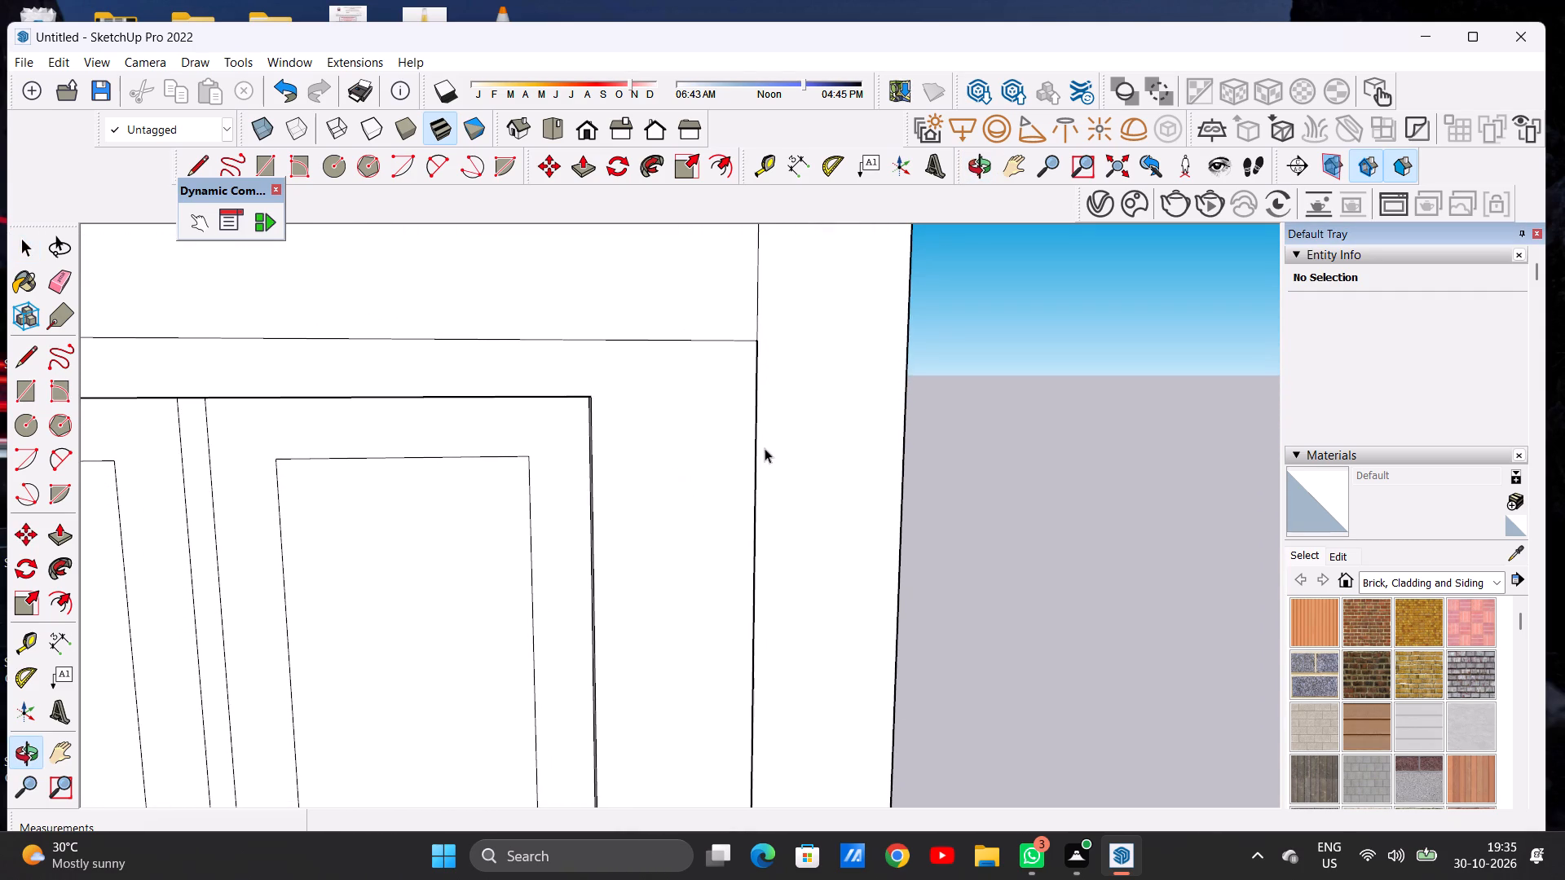
pyautogui.click(756, 461)
pyautogui.click(757, 461)
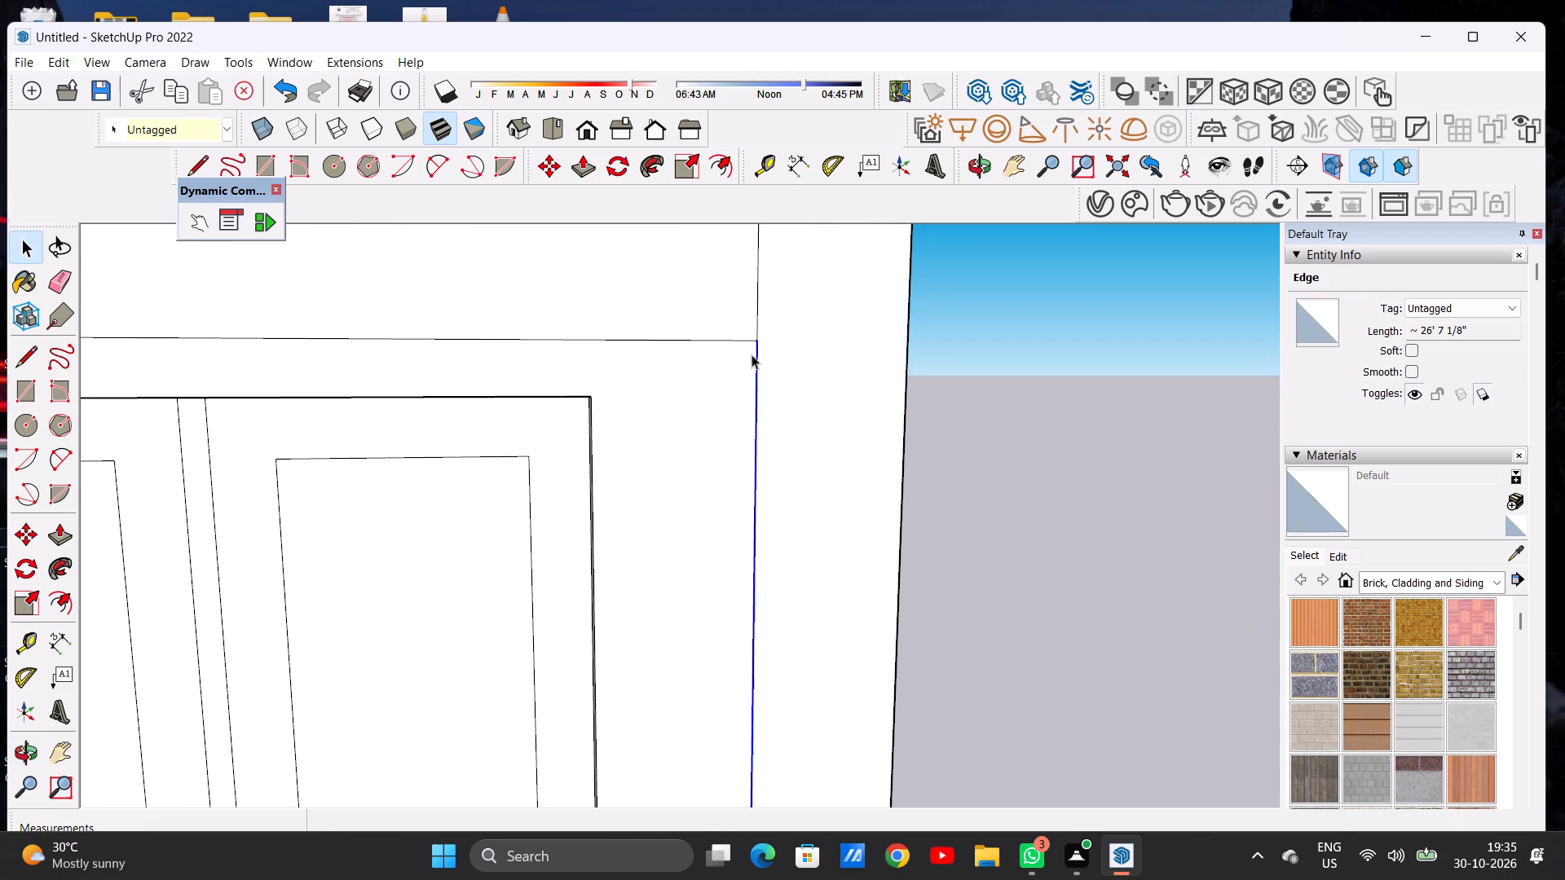
pyautogui.click(752, 342)
pyautogui.press('space')
pyautogui.click(1065, 386)
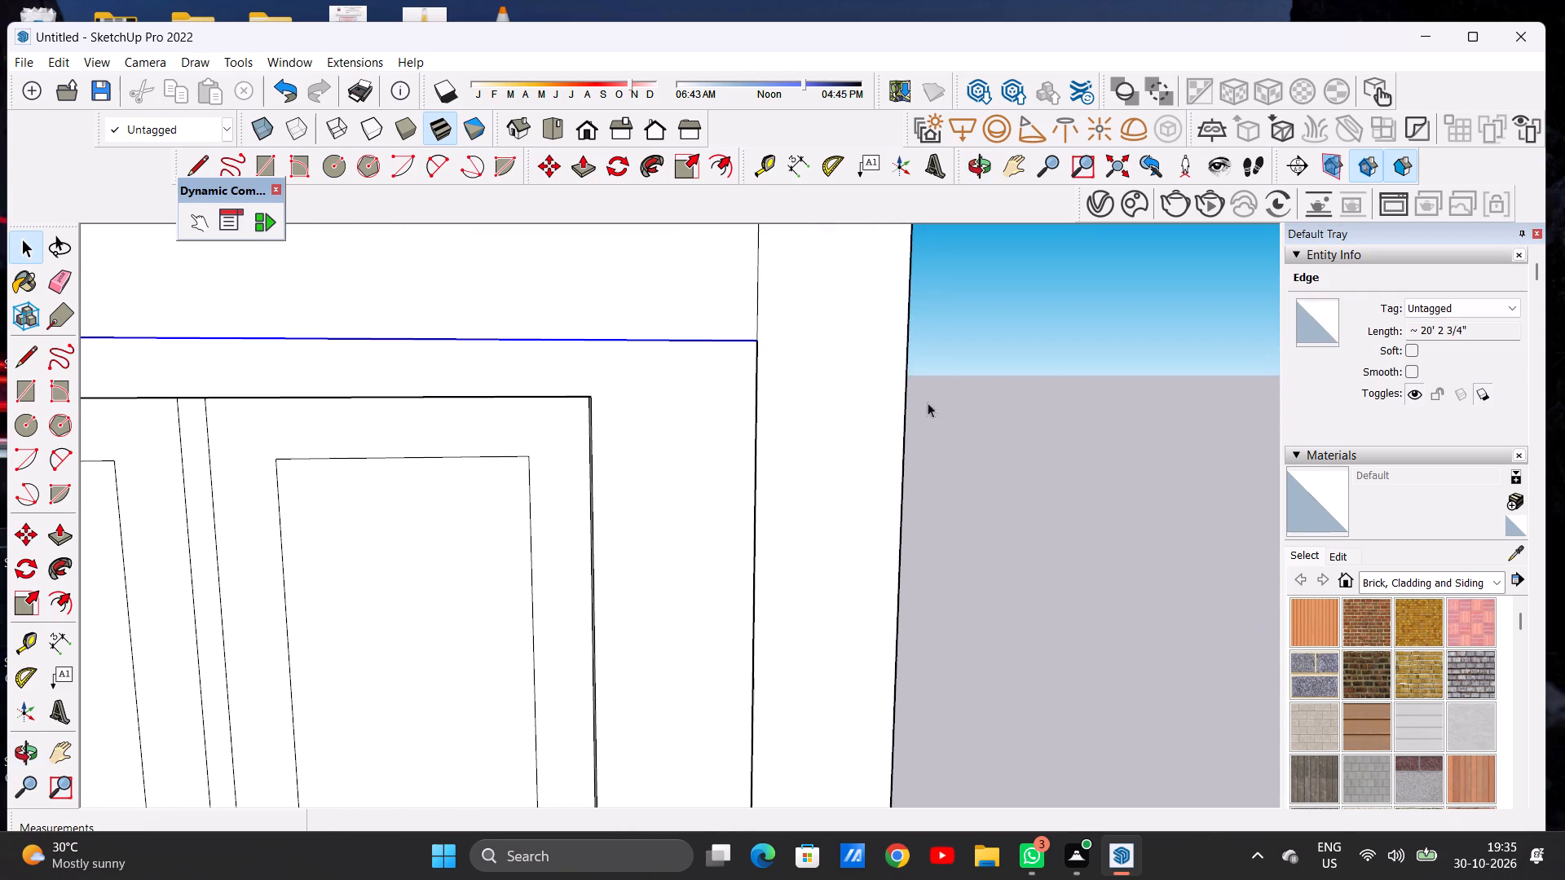
pyautogui.scroll(-20, 902, 405)
pyautogui.scroll(-3, 902, 405)
pyautogui.moveTo(769, 403); pyautogui.dragTo(871, 500, button='middle')
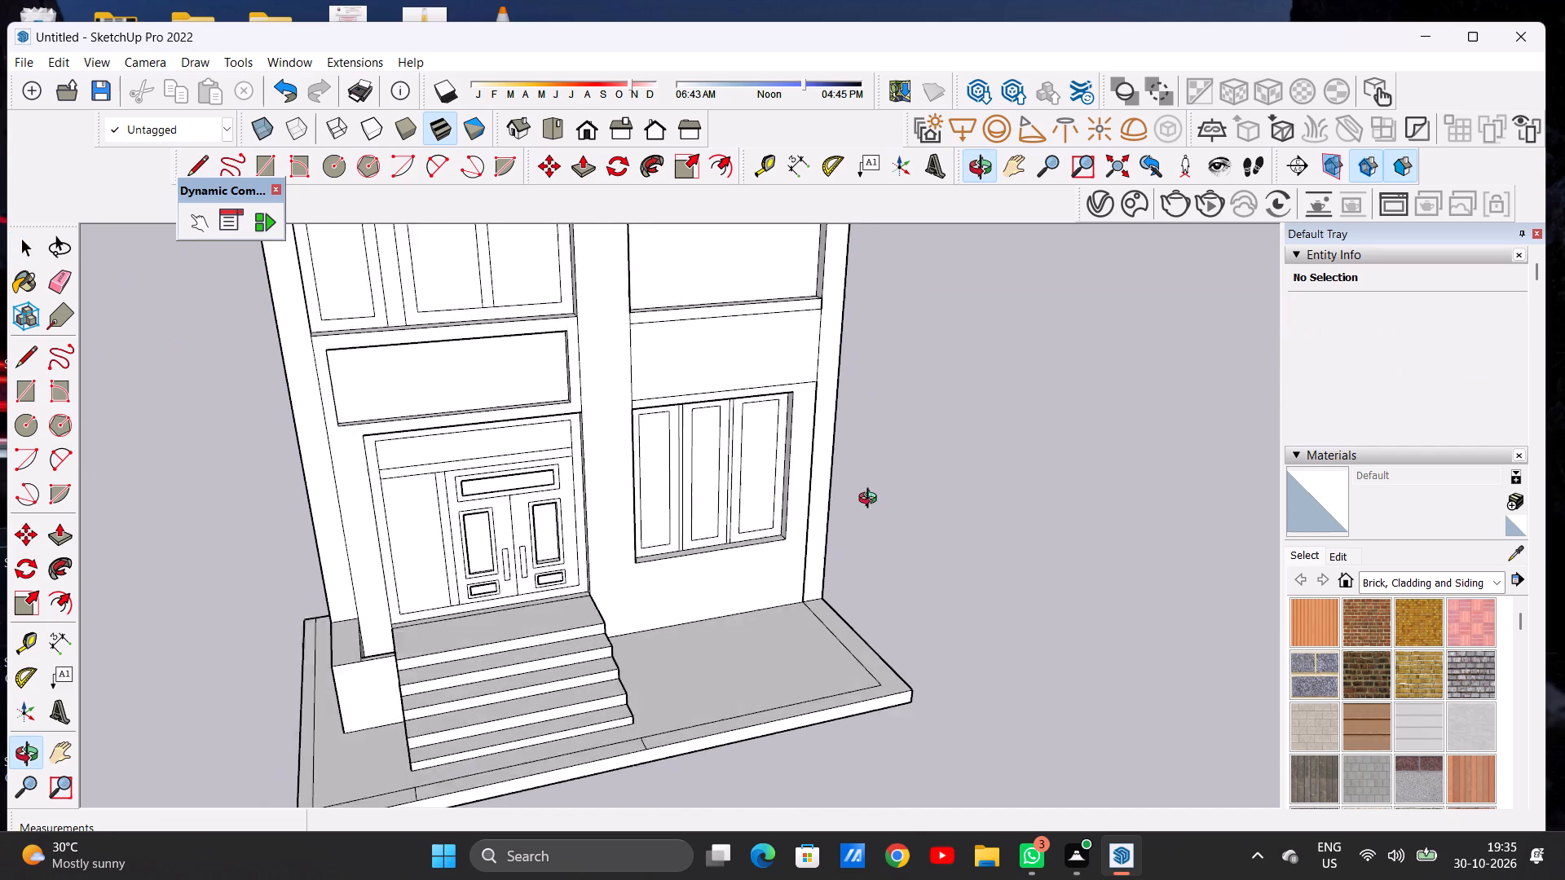
pyautogui.moveTo(871, 500); pyautogui.dragTo(1117, 433, button='middle')
pyautogui.scroll(7, 743, 543)
pyautogui.scroll(-1, 710, 545)
pyautogui.scroll(6, 710, 545)
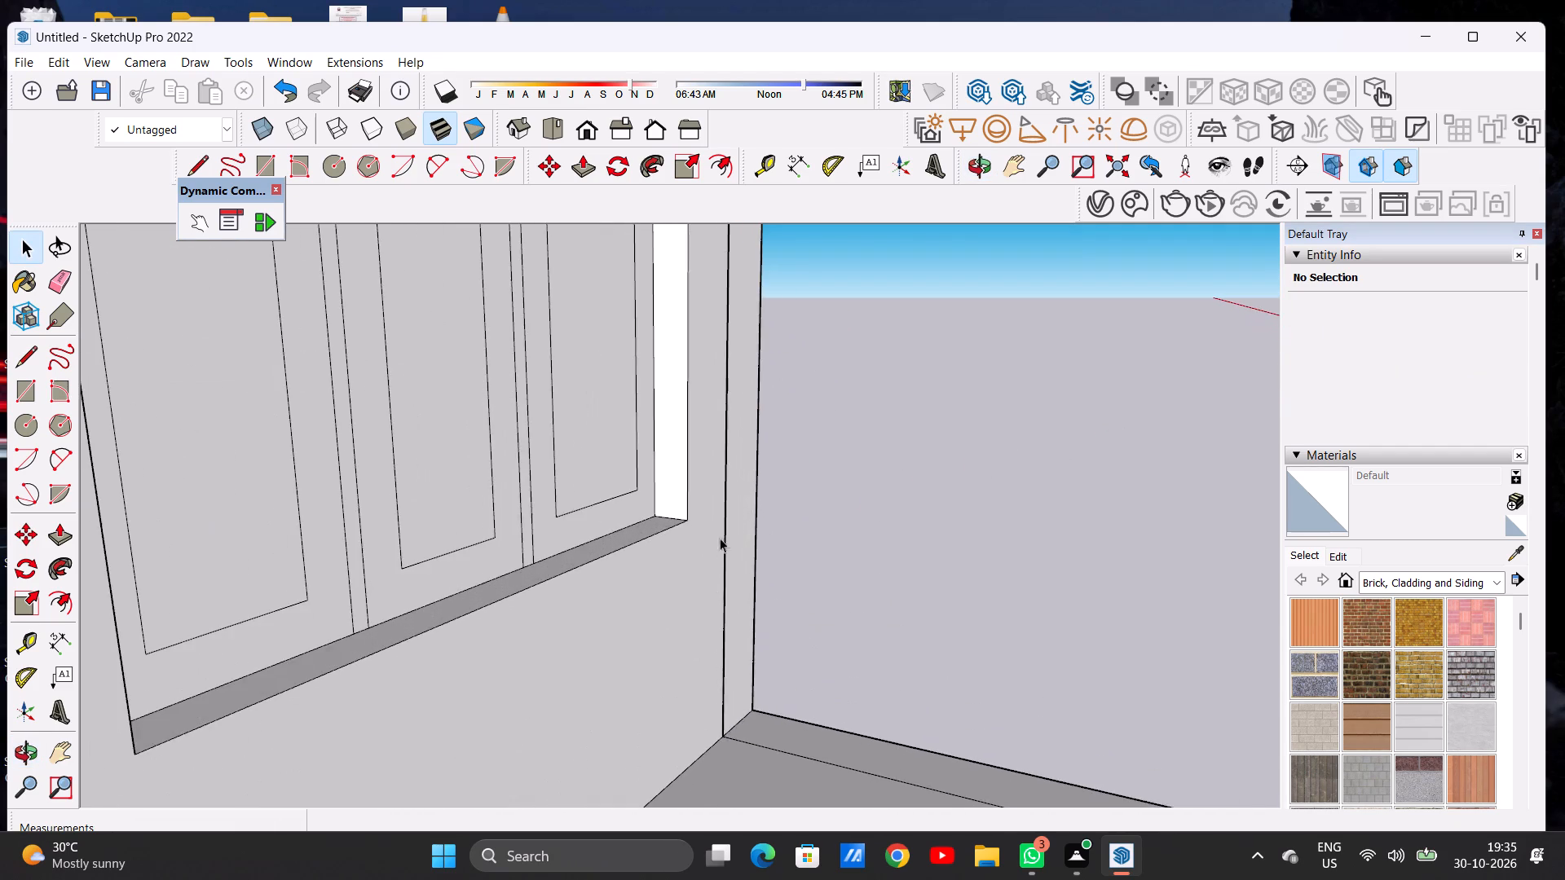
pyautogui.moveTo(774, 526); pyautogui.dragTo(409, 486, button='middle')
pyautogui.scroll(-12, 720, 482)
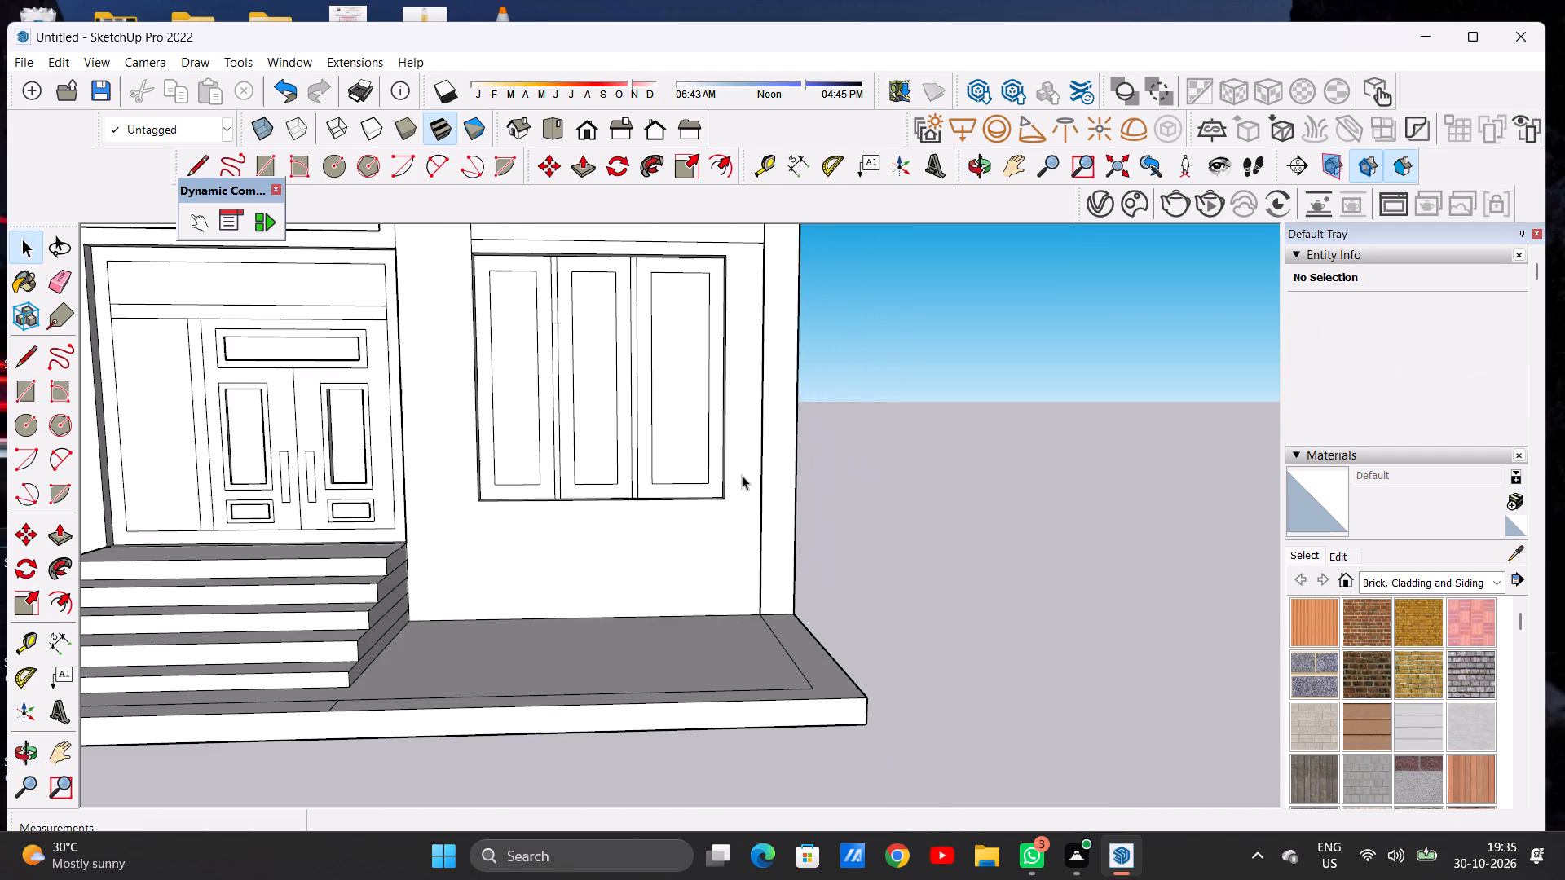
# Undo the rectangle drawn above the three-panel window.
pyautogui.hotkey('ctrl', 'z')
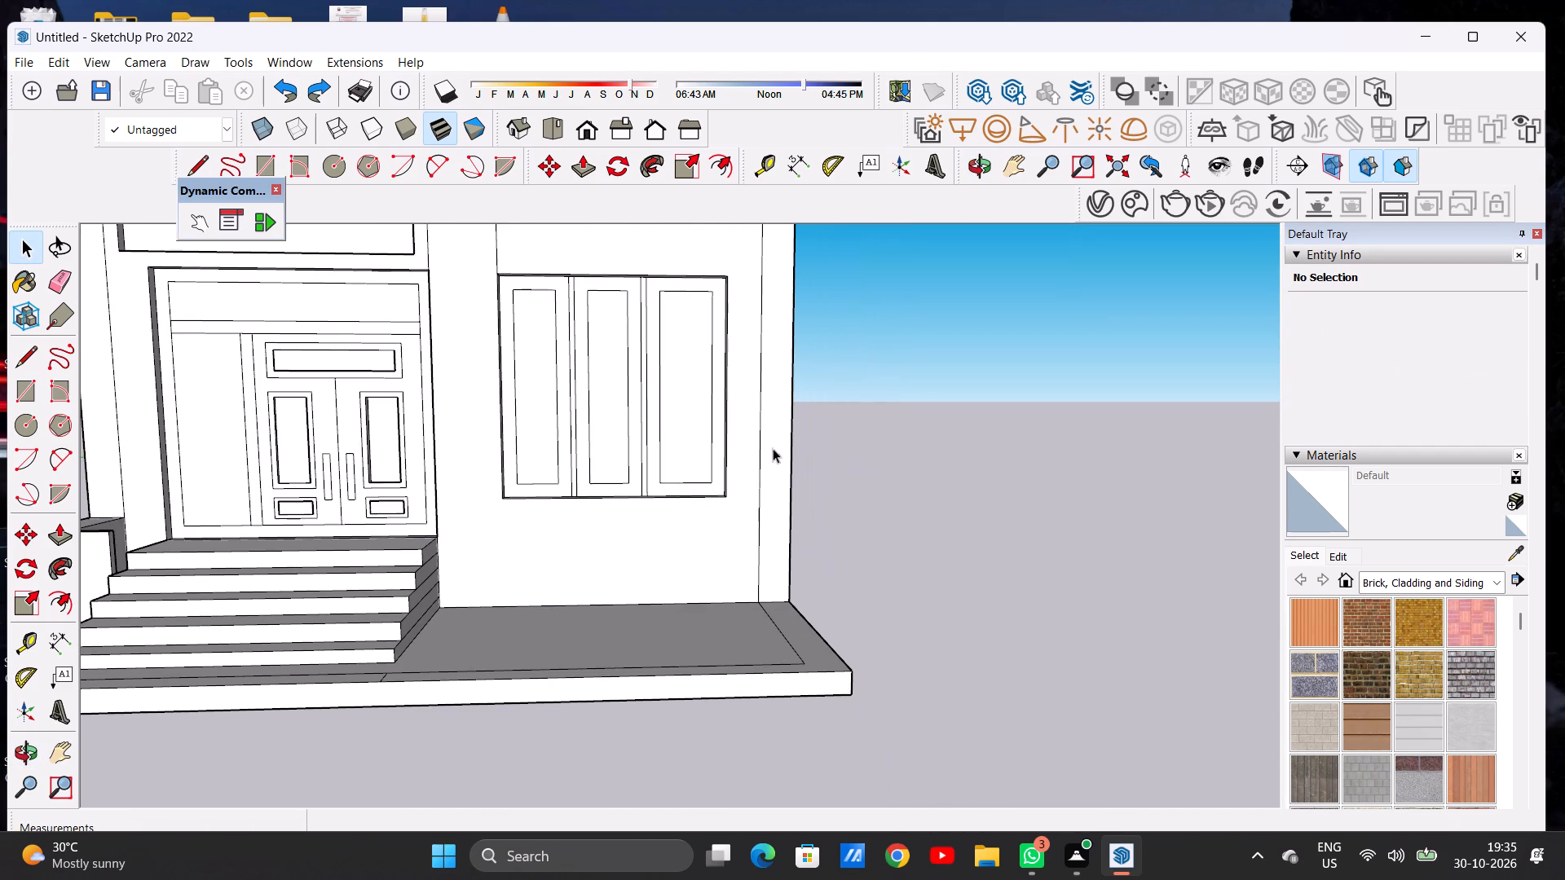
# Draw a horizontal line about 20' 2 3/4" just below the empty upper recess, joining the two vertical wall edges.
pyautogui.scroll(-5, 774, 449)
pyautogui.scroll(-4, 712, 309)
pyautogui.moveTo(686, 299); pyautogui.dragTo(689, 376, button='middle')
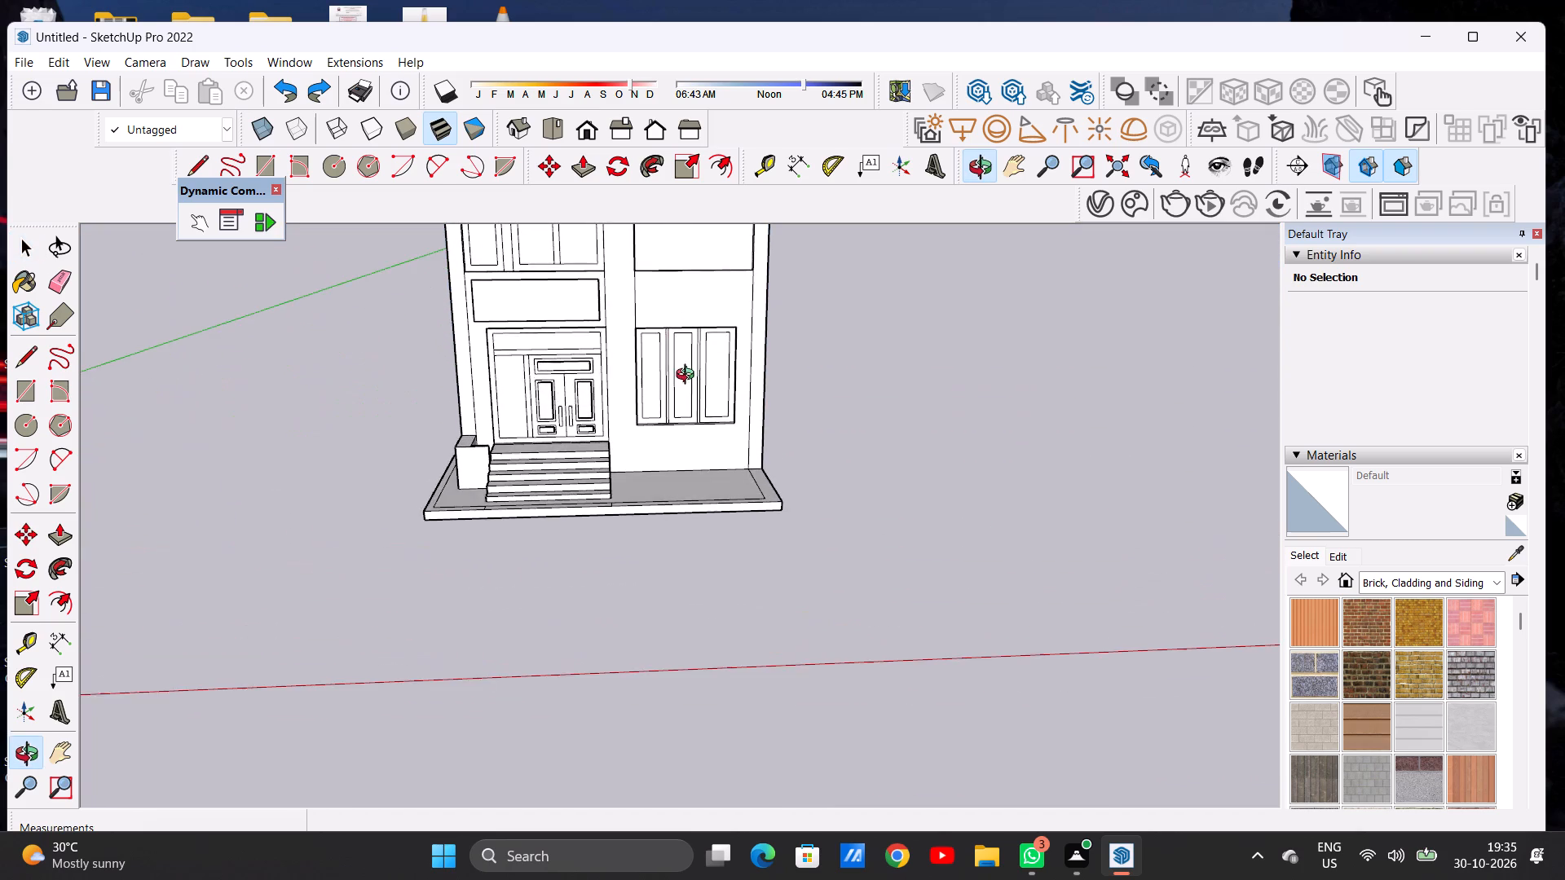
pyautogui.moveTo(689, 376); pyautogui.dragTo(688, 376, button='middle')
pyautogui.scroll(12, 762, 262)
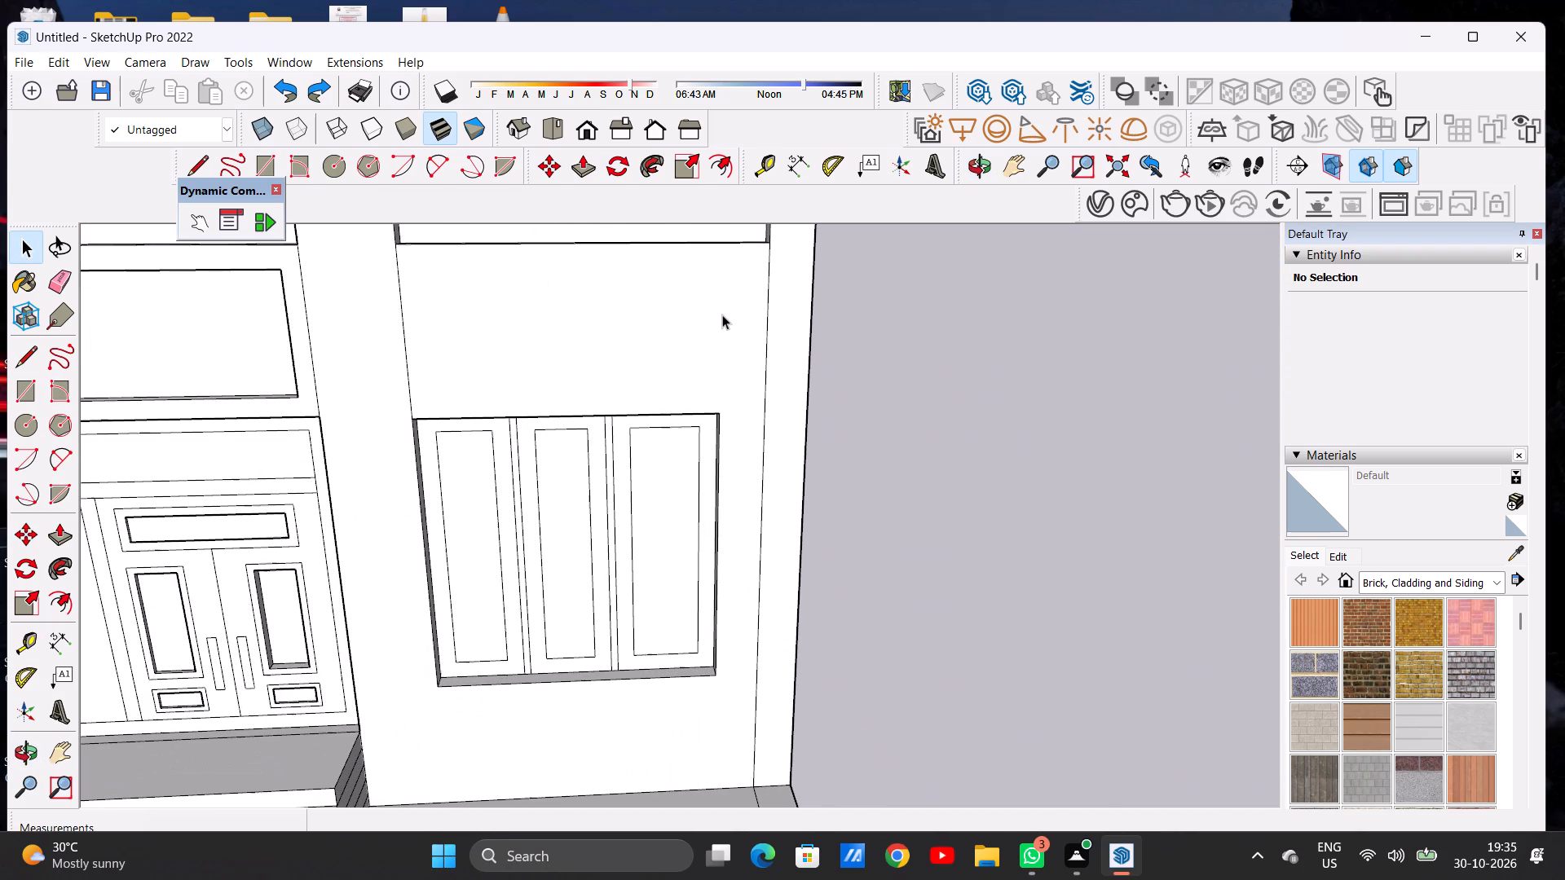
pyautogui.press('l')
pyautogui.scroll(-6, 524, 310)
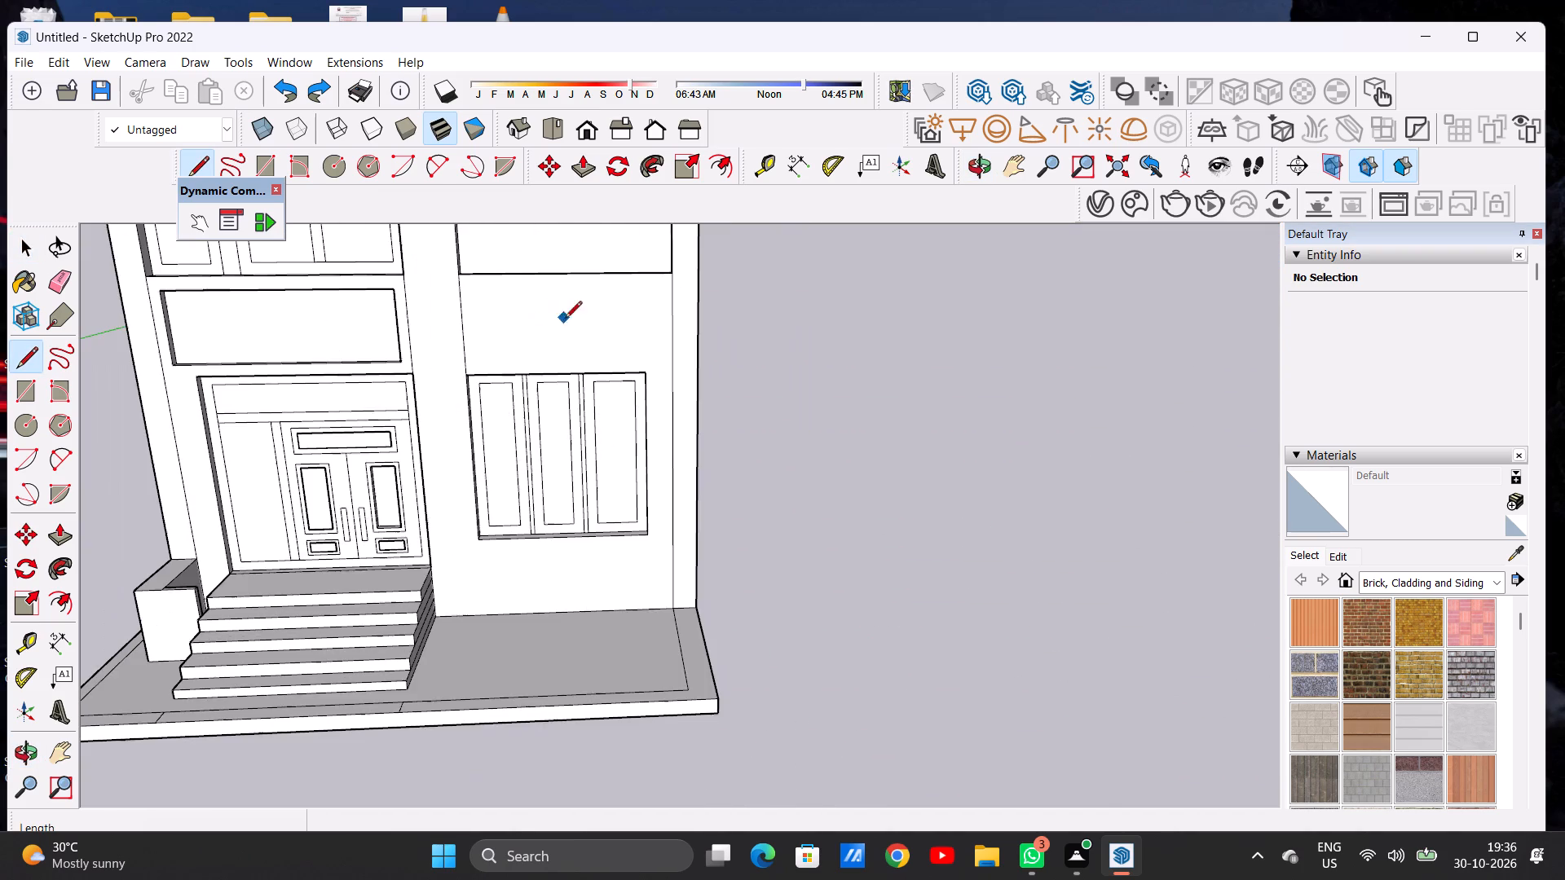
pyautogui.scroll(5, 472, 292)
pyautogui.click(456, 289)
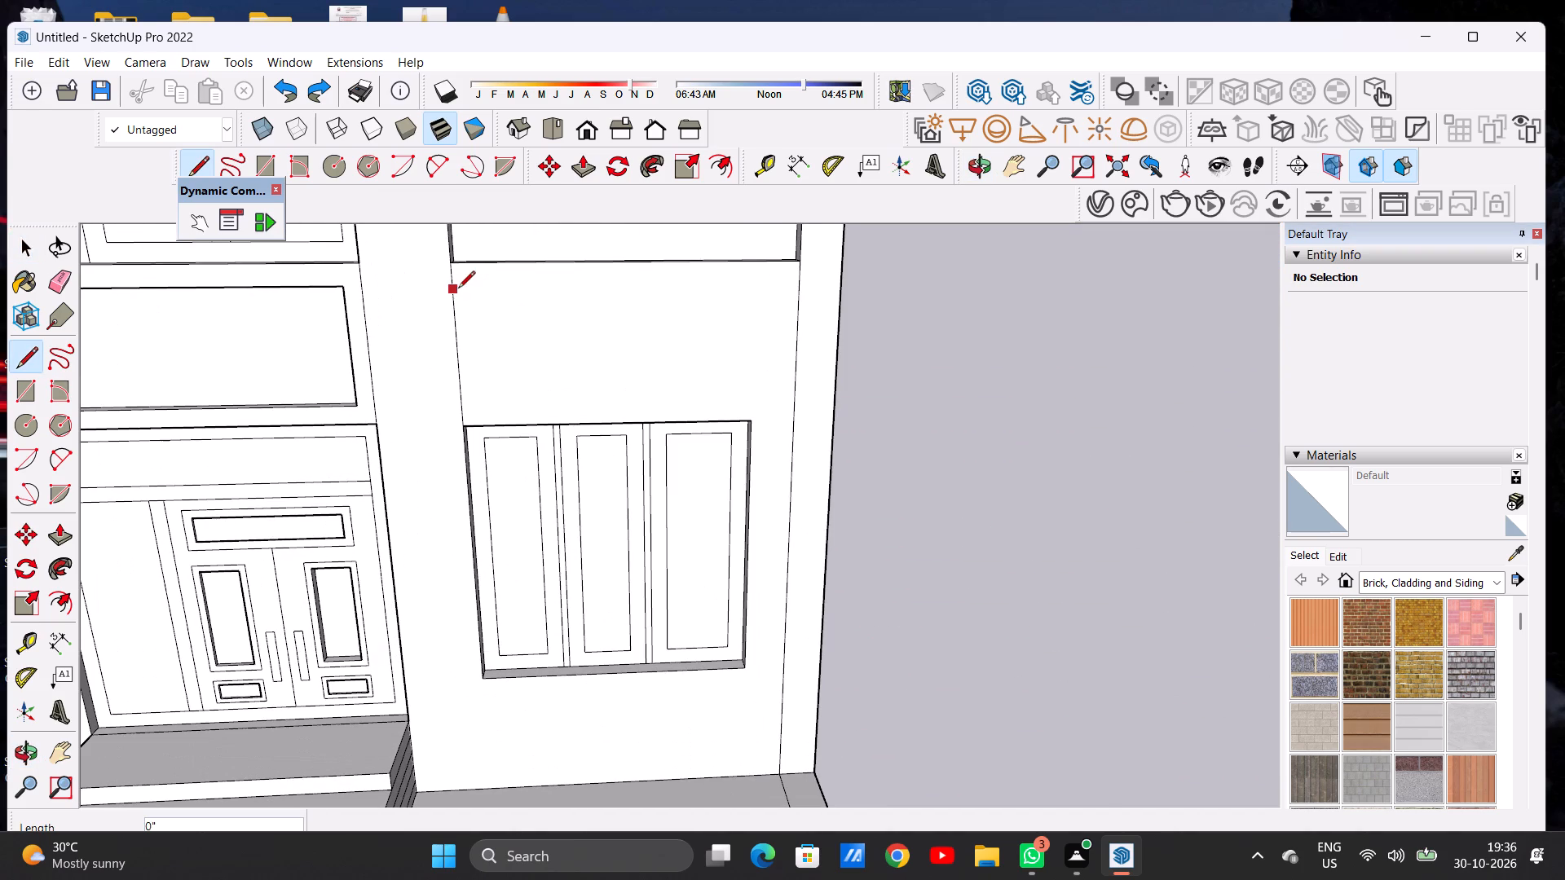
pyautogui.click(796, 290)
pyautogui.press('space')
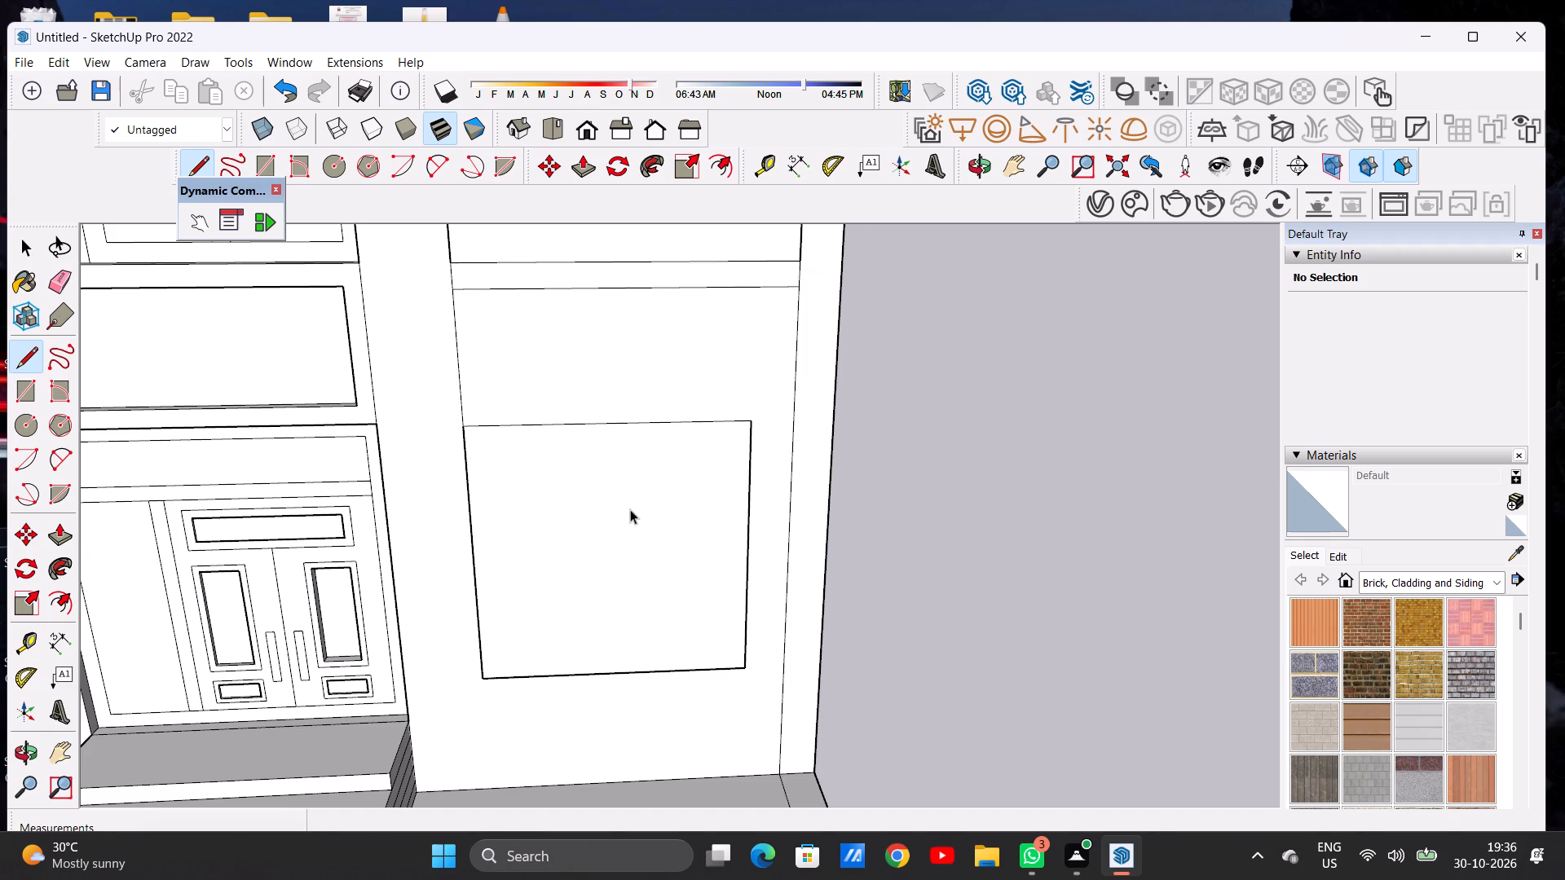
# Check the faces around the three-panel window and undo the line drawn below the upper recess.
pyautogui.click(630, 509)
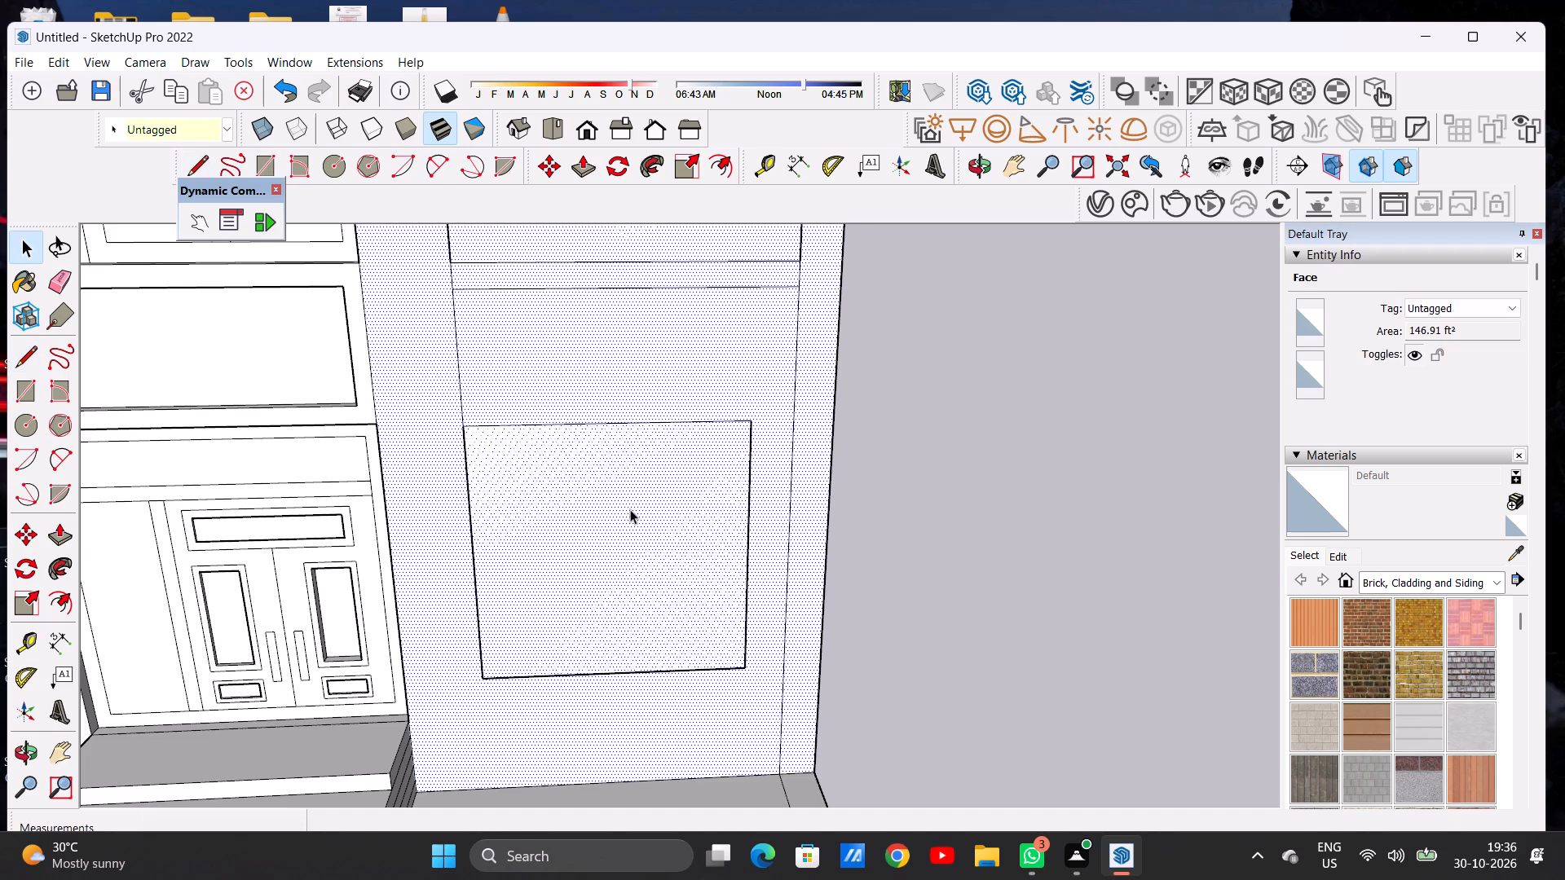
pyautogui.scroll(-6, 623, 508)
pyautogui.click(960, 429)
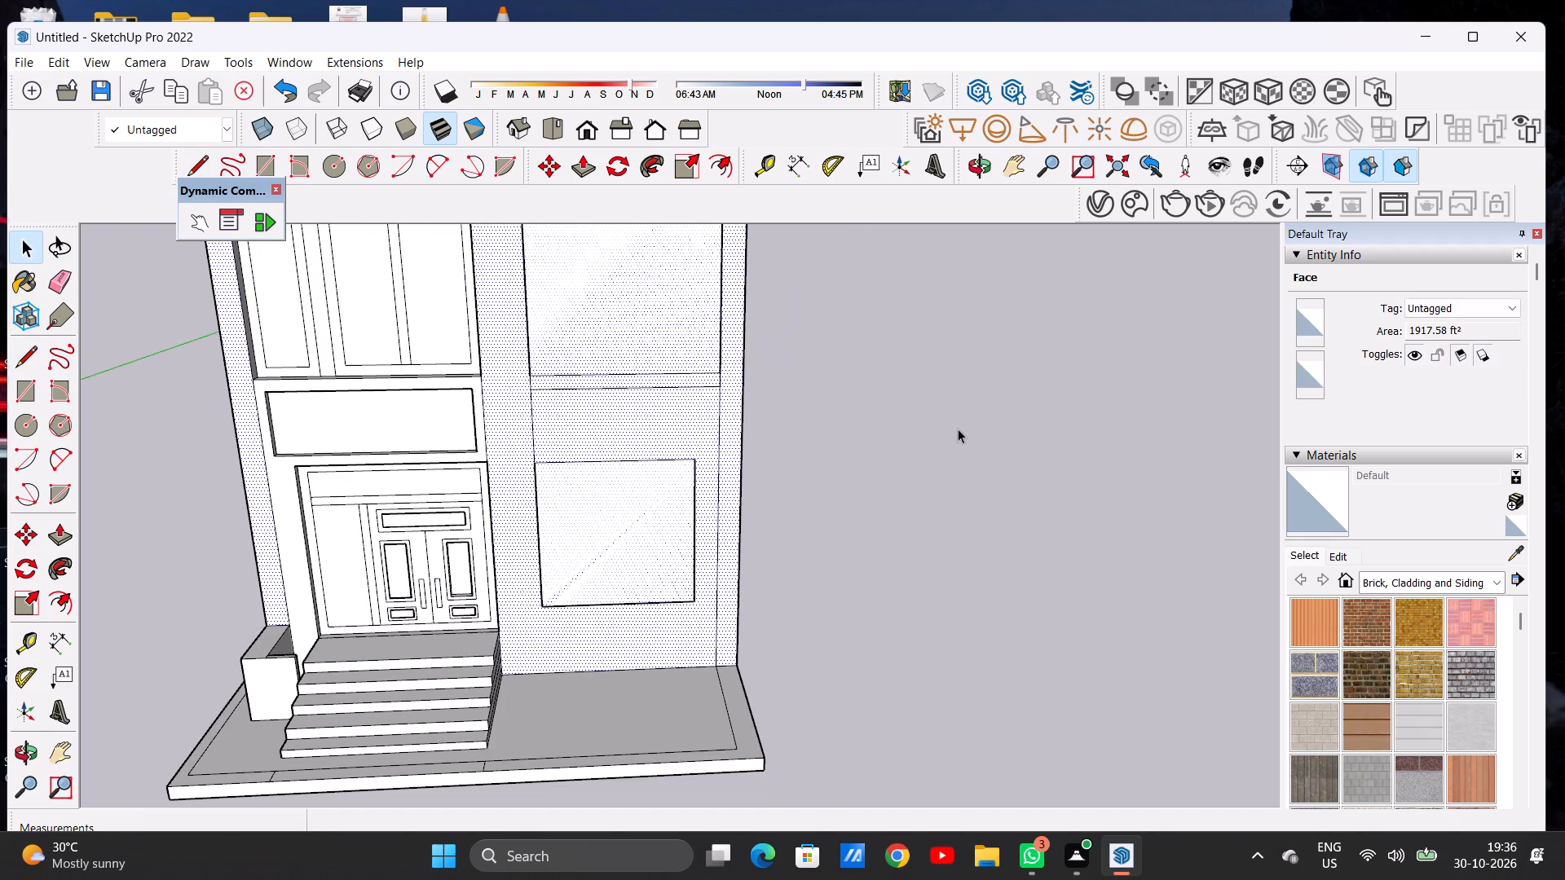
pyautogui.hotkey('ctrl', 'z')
# Inspect the three-panel window's upper corner where it meets the vertical wall edge, up close and in front view.
pyautogui.scroll(-4, 690, 459)
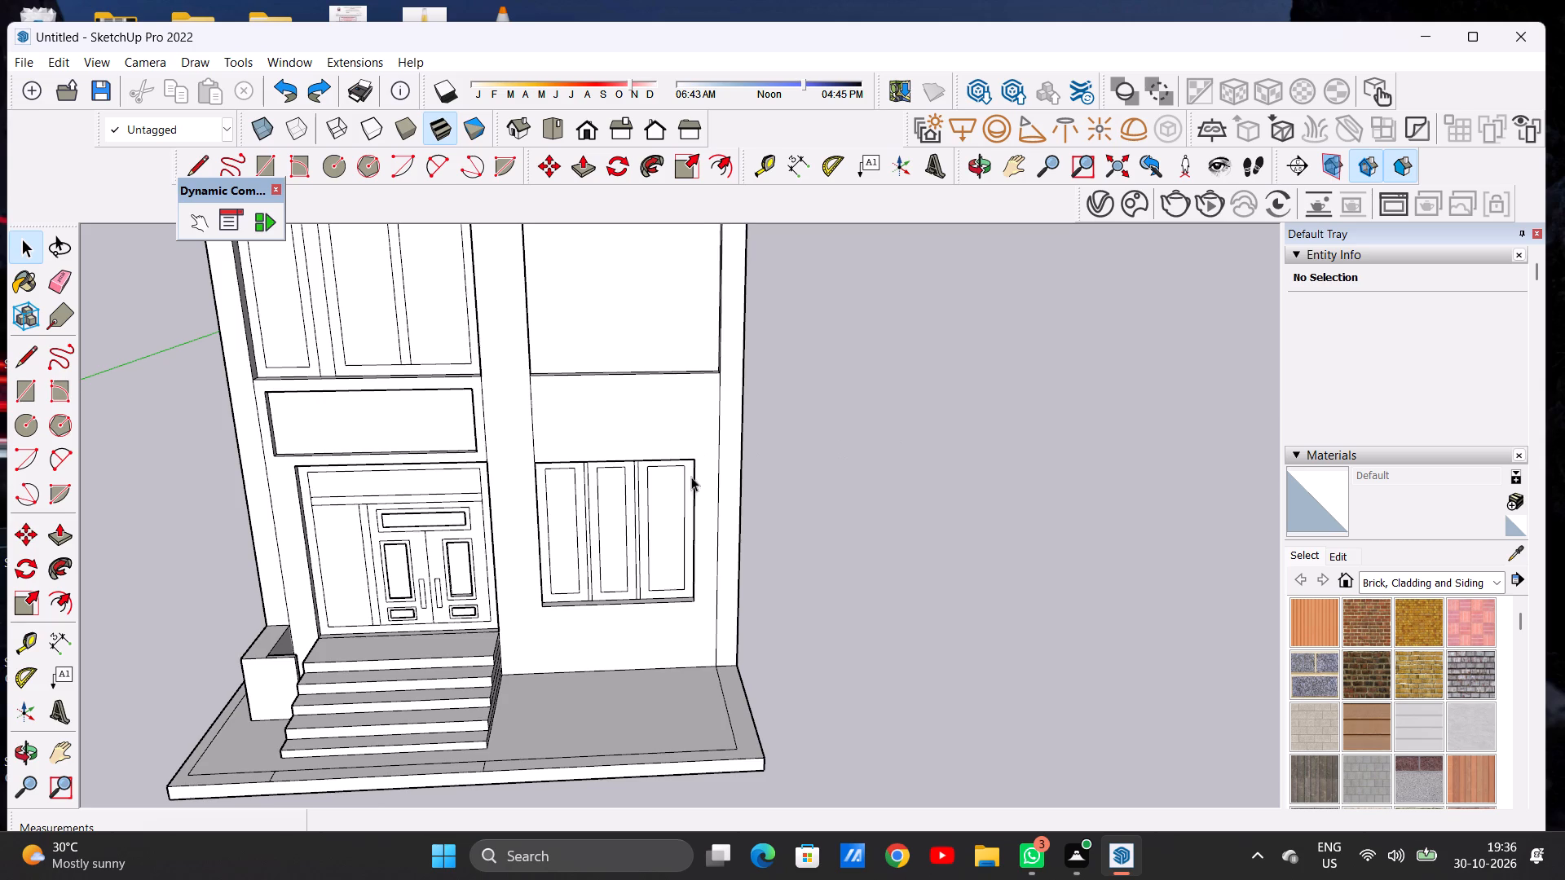
pyautogui.moveTo(687, 477); pyautogui.dragTo(663, 397, button='middle')
pyautogui.scroll(11, 541, 429)
pyautogui.scroll(-1, 606, 463)
pyautogui.scroll(7, 606, 463)
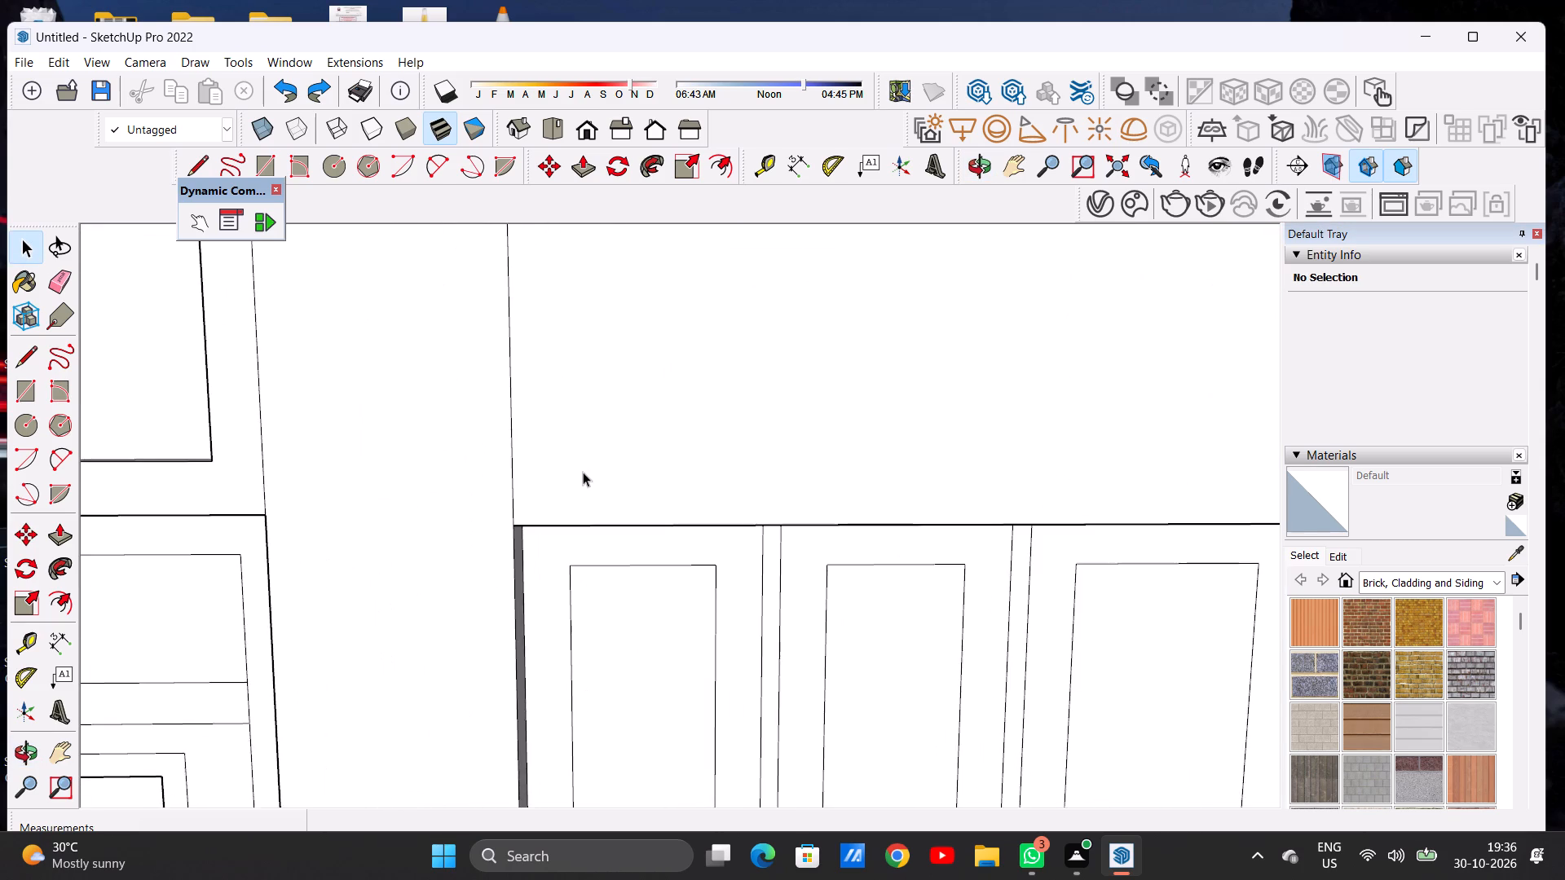
pyautogui.moveTo(662, 473); pyautogui.dragTo(404, 550, button='middle')
pyautogui.scroll(5, 498, 530)
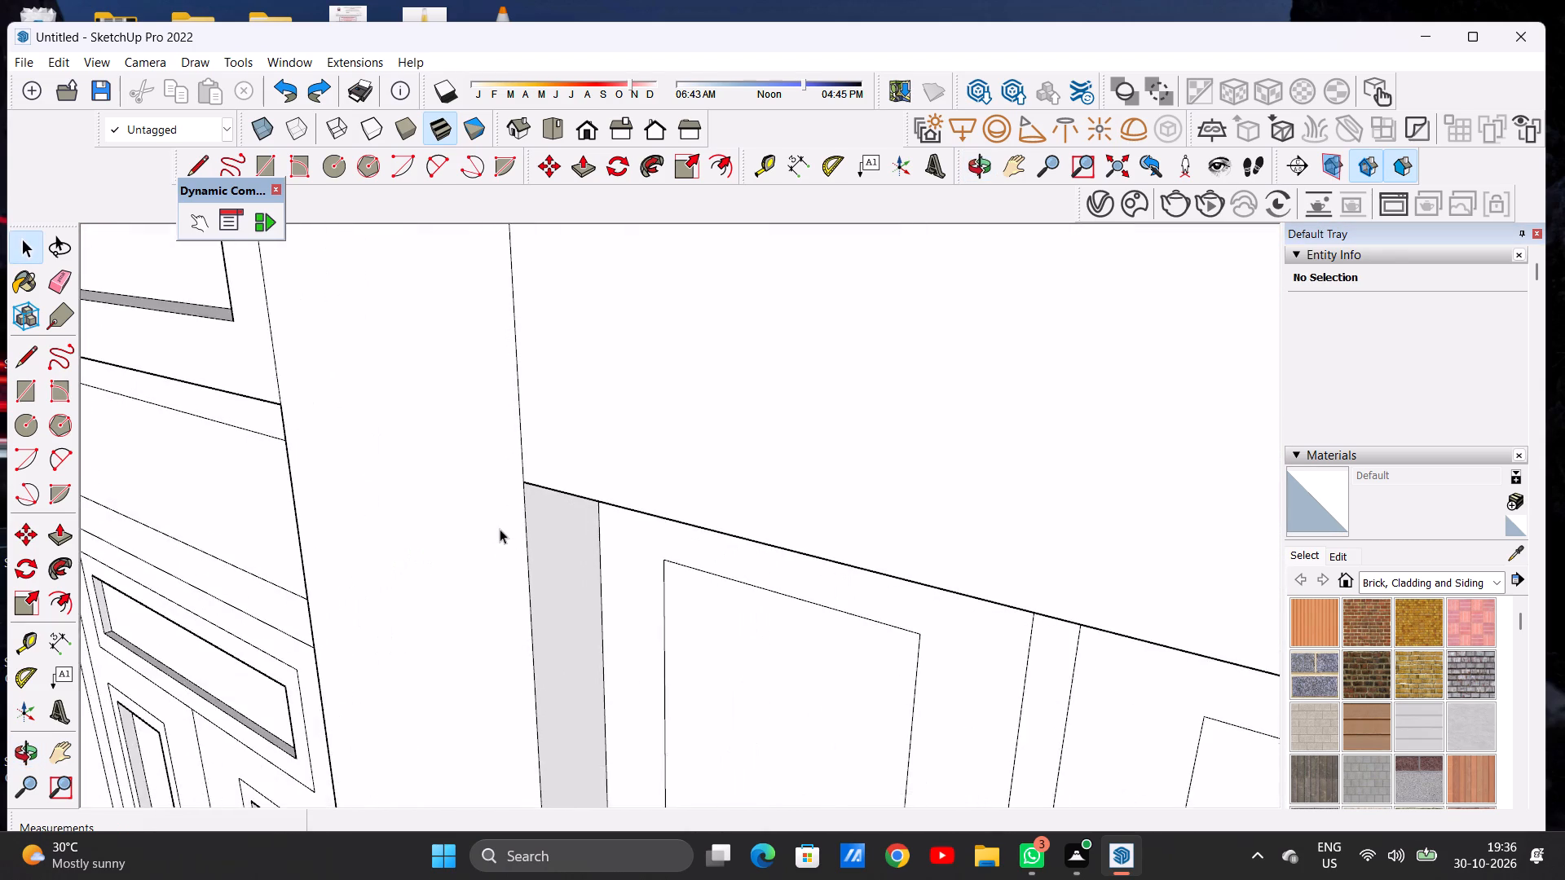
pyautogui.scroll(20, 500, 529)
pyautogui.scroll(20, 500, 529)
pyautogui.scroll(7, 500, 529)
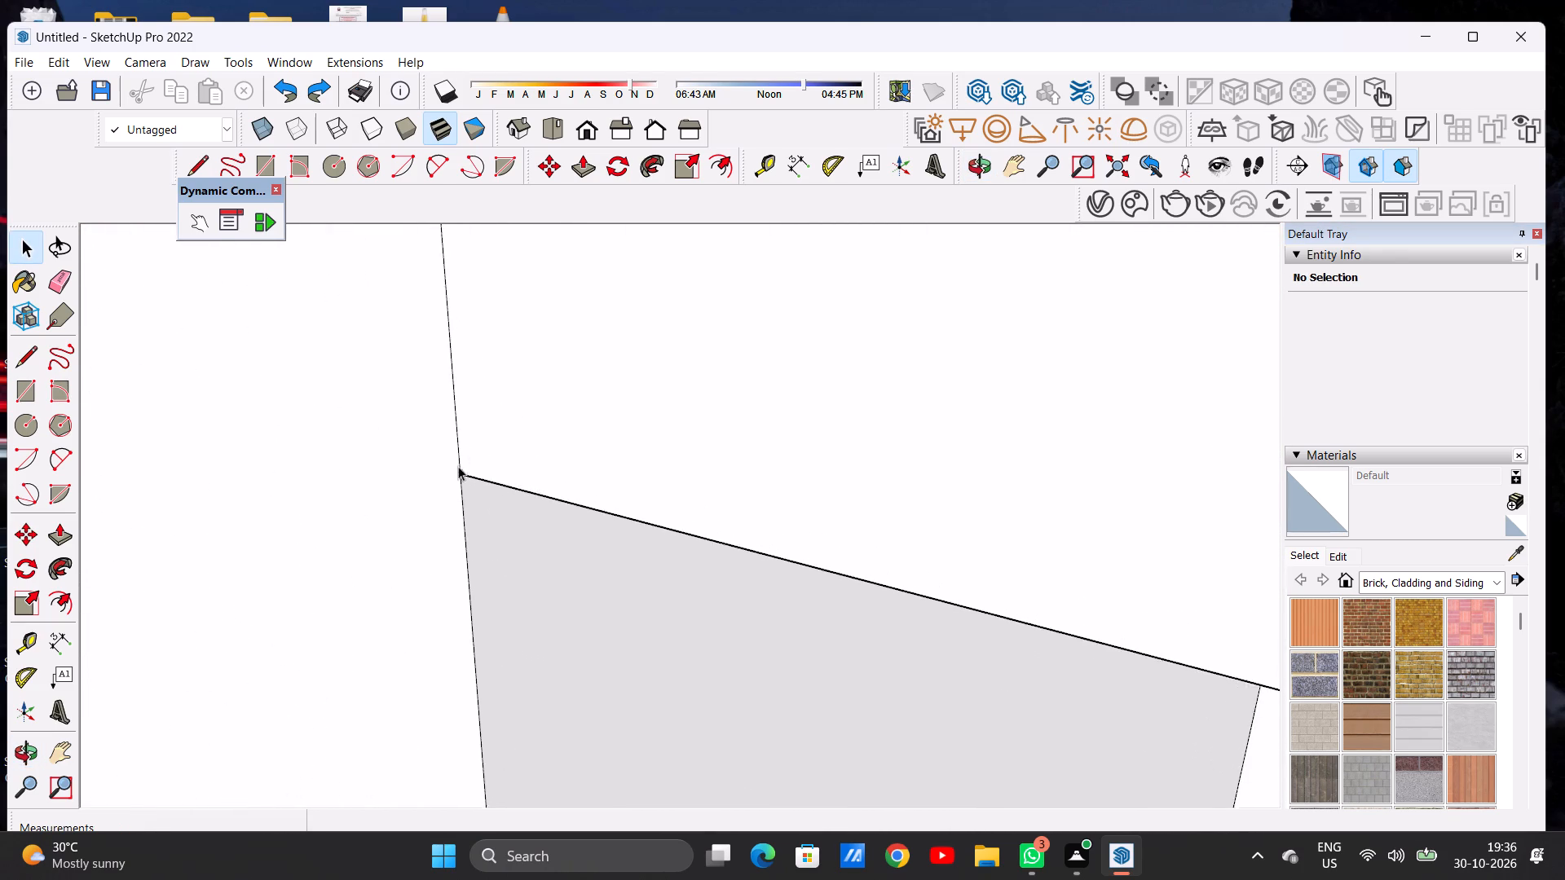
pyautogui.scroll(13, 458, 466)
pyautogui.scroll(-6, 472, 485)
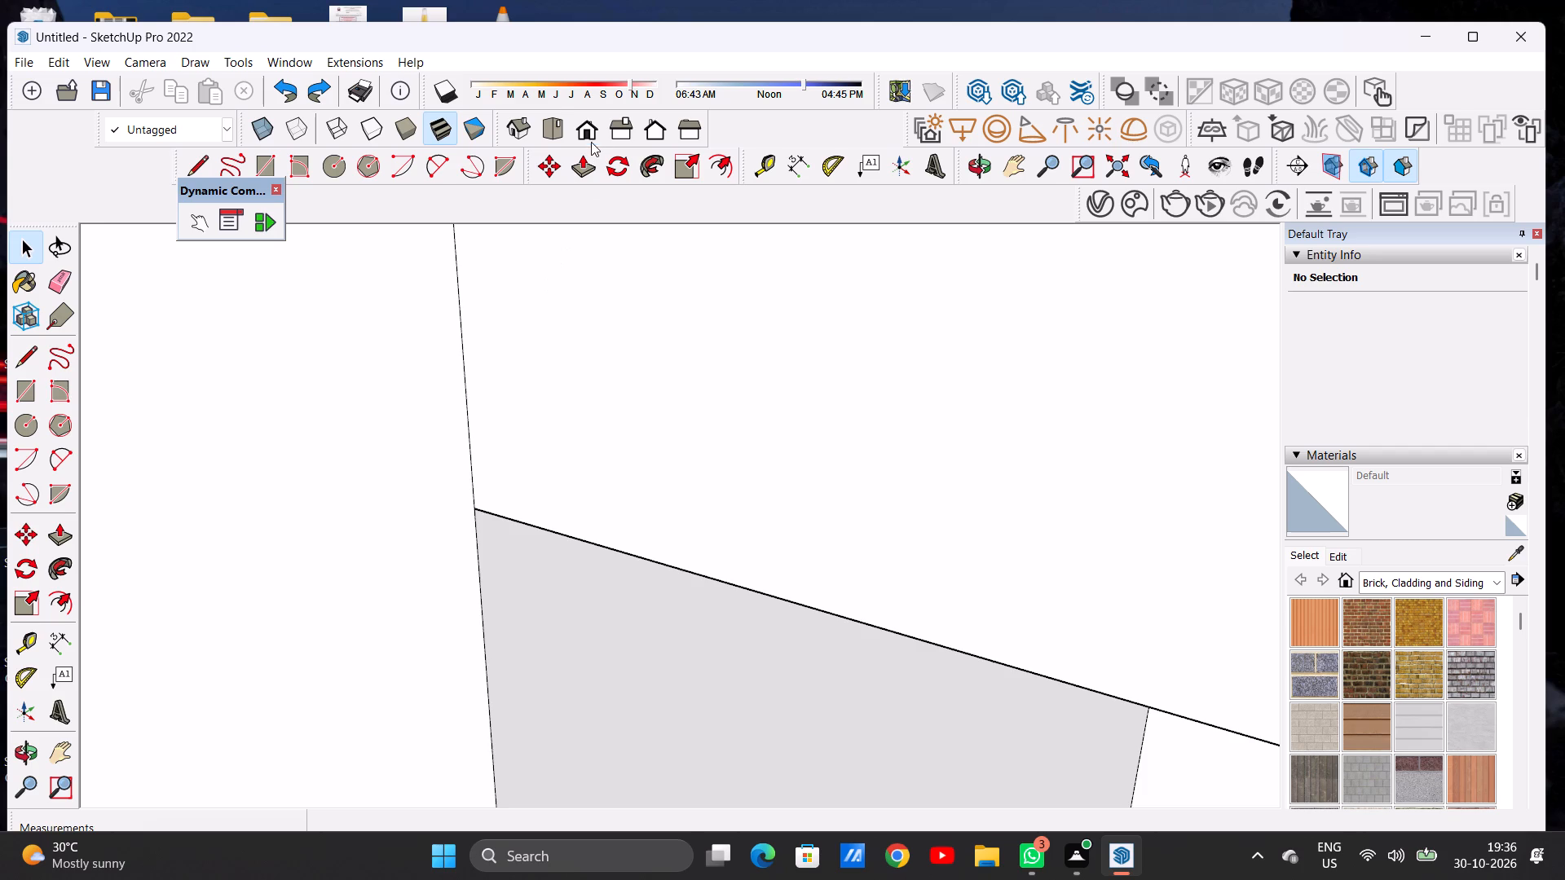
pyautogui.click(591, 142)
pyautogui.scroll(-20, 569, 384)
pyautogui.scroll(-14, 569, 384)
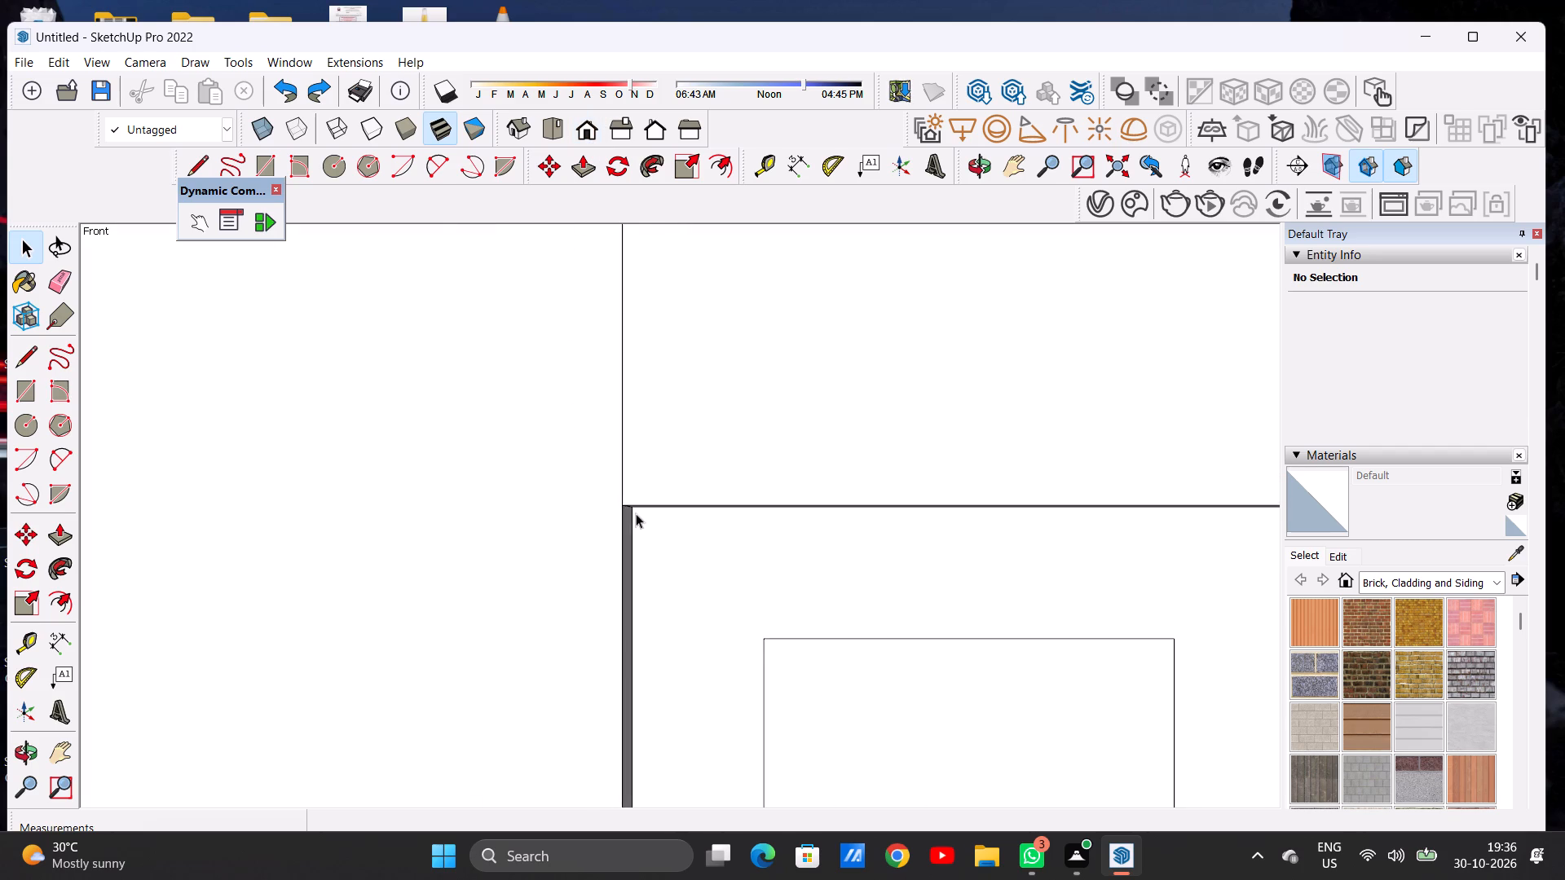
pyautogui.scroll(-20, 636, 513)
pyautogui.scroll(-12, 636, 513)
pyautogui.moveTo(732, 425); pyautogui.dragTo(740, 518, button='middle')
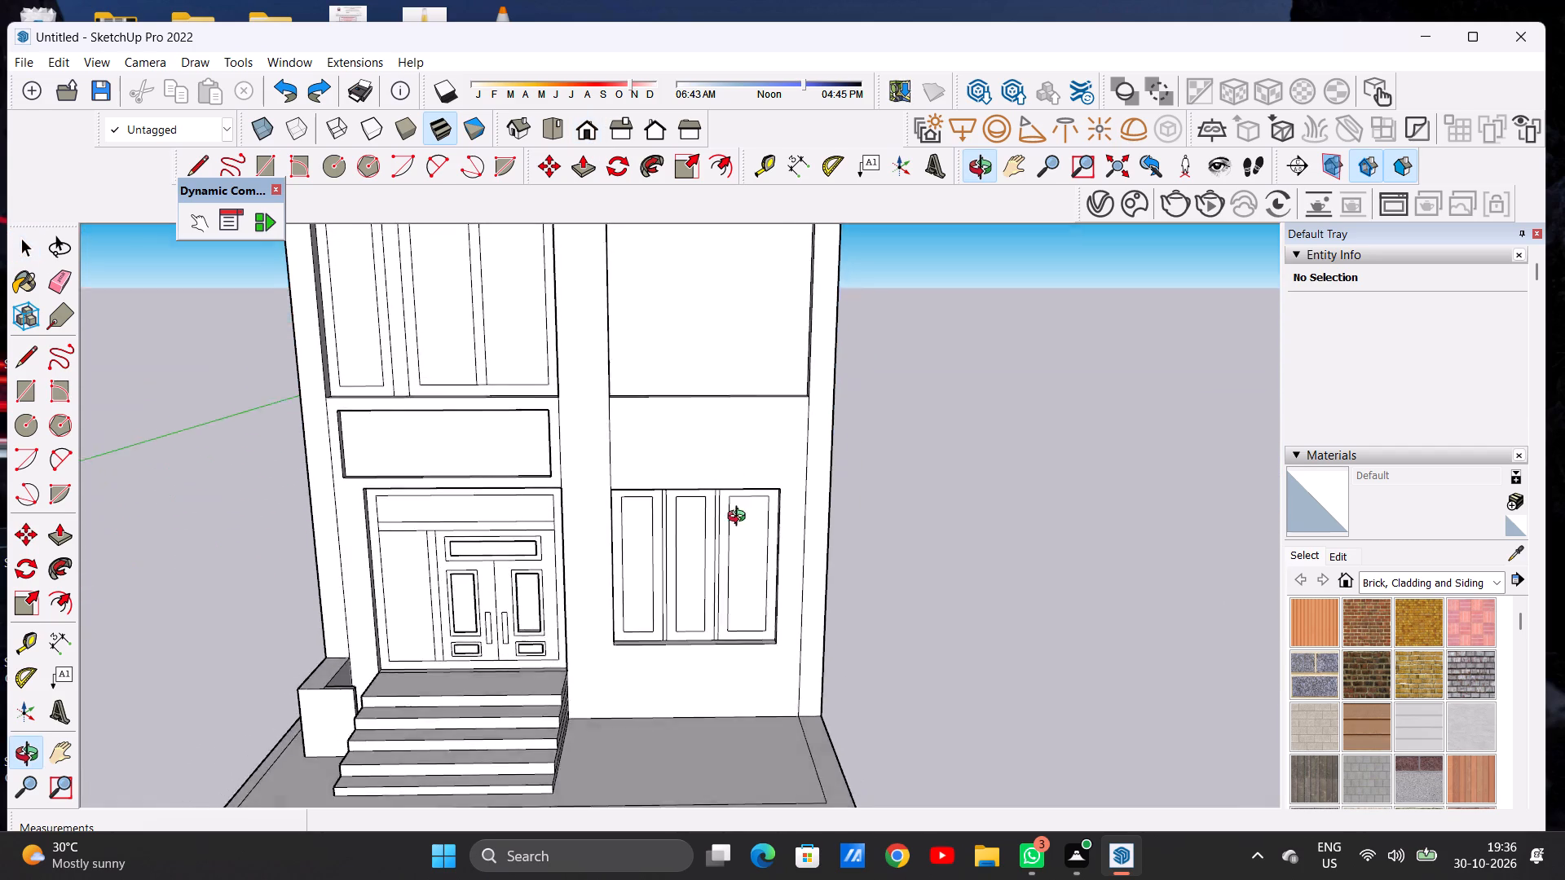
pyautogui.moveTo(740, 518); pyautogui.dragTo(738, 592, button='middle')
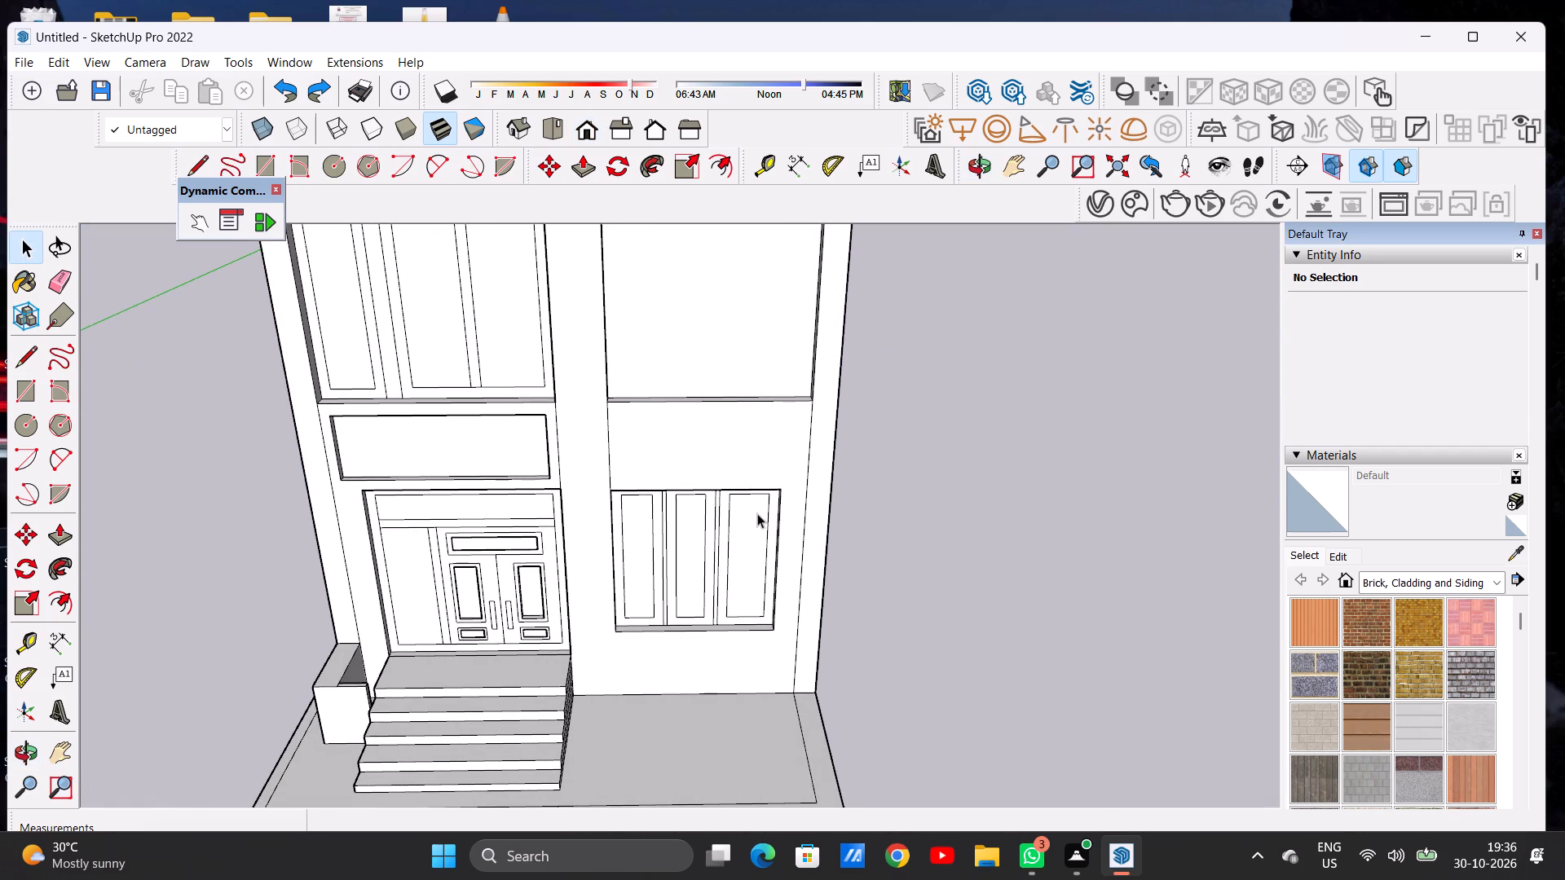
# Draw a rectangle about 18' 2 7/8" by 7' 2 1/16" between the three-panel window and the empty upper recess, inset from the vertical wall edges.
pyautogui.scroll(7, 714, 411)
pyautogui.moveTo(735, 480); pyautogui.dragTo(734, 396, button='middle')
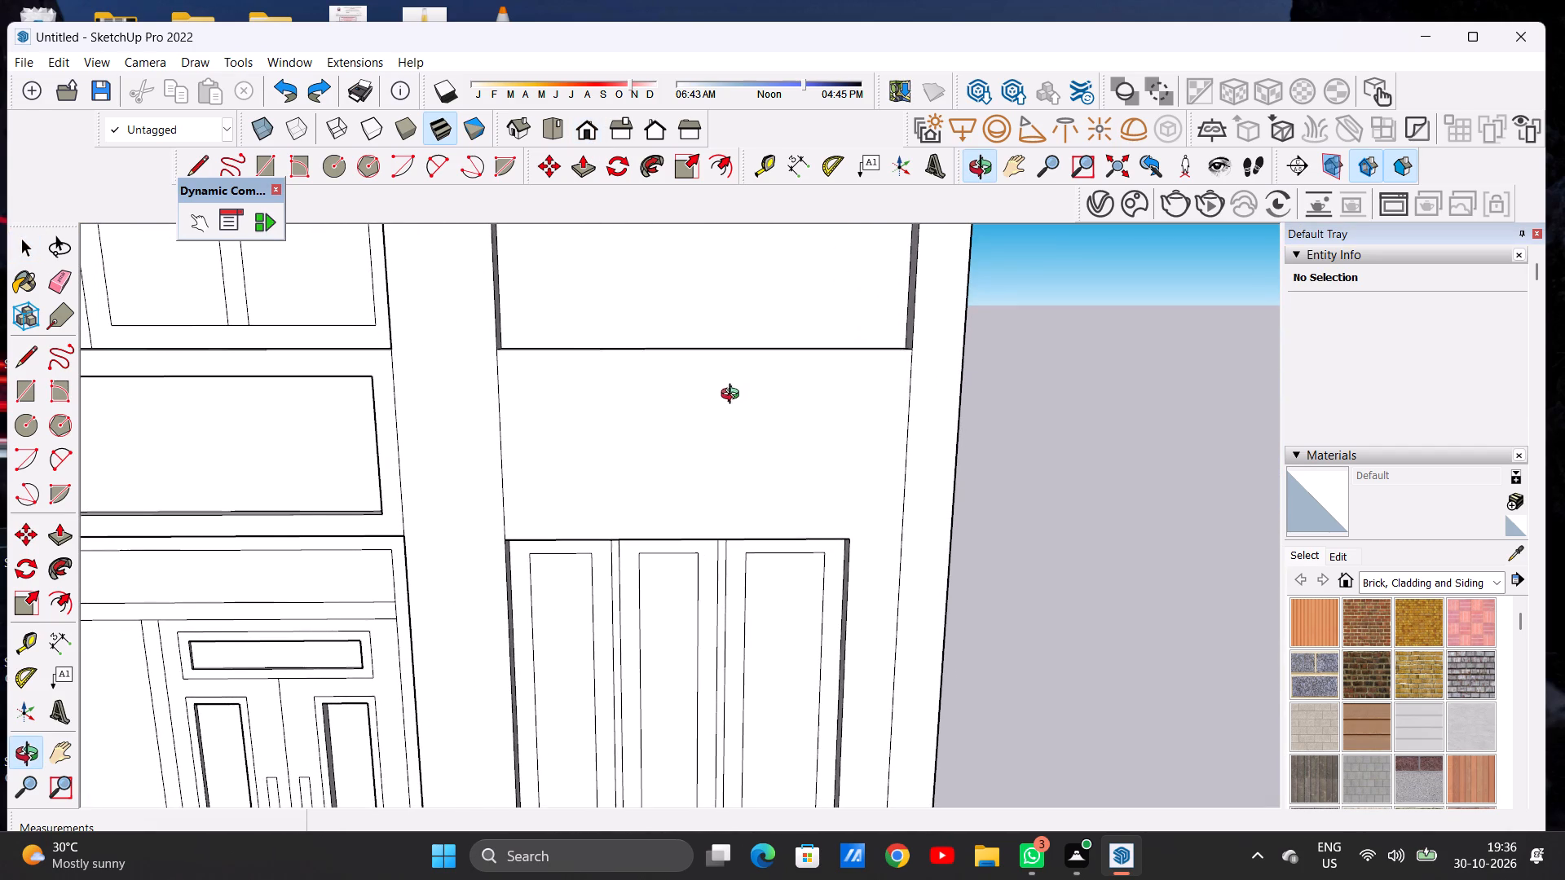
pyautogui.moveTo(734, 396); pyautogui.dragTo(734, 398, button='middle')
pyautogui.press('r')
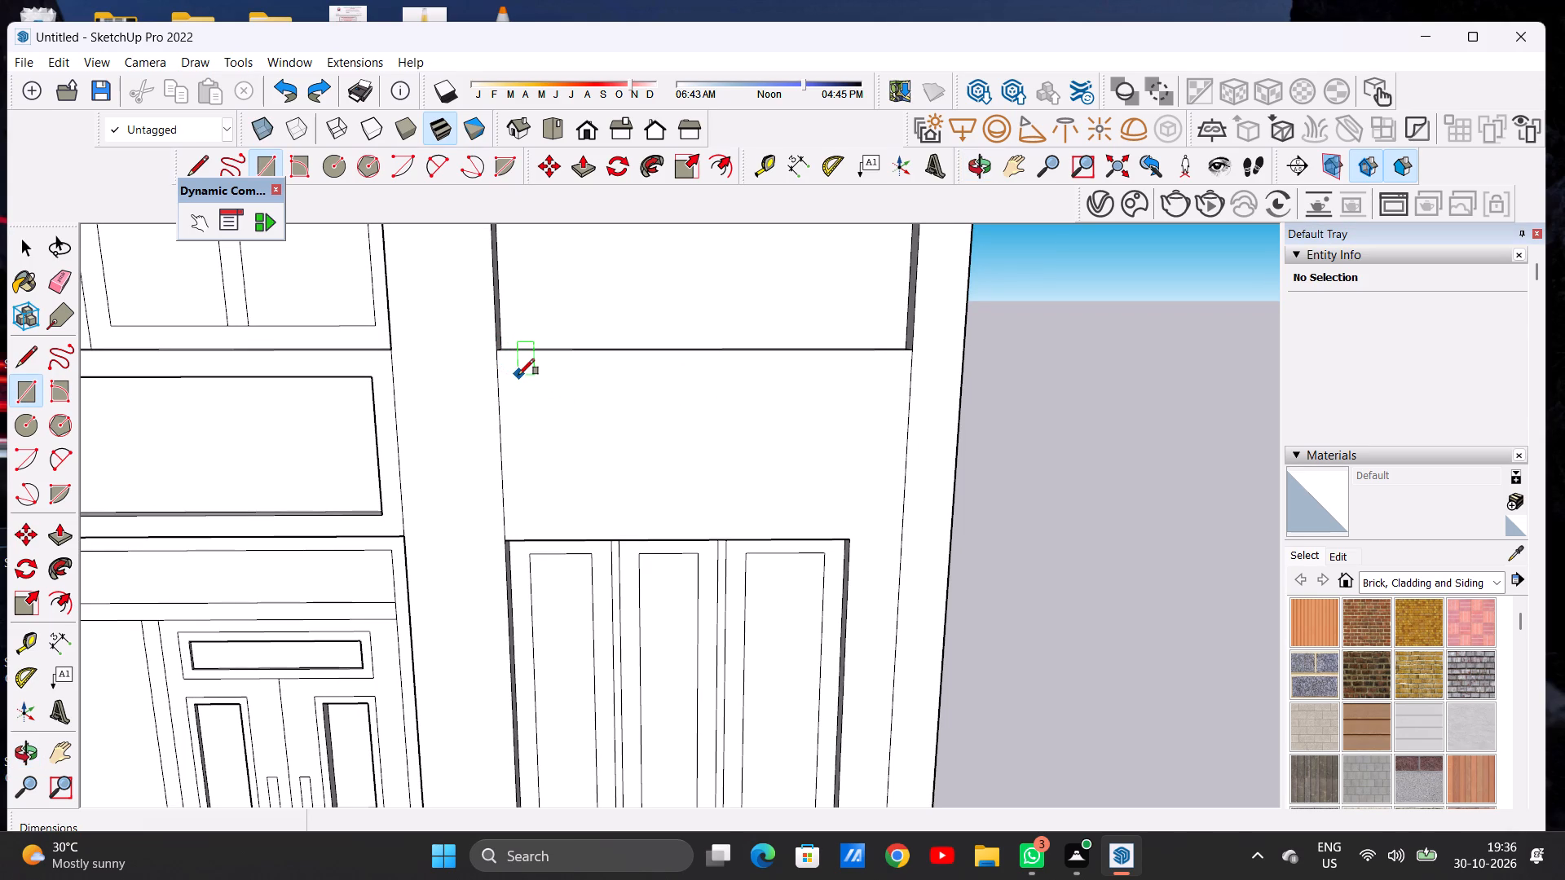
pyautogui.click(519, 378)
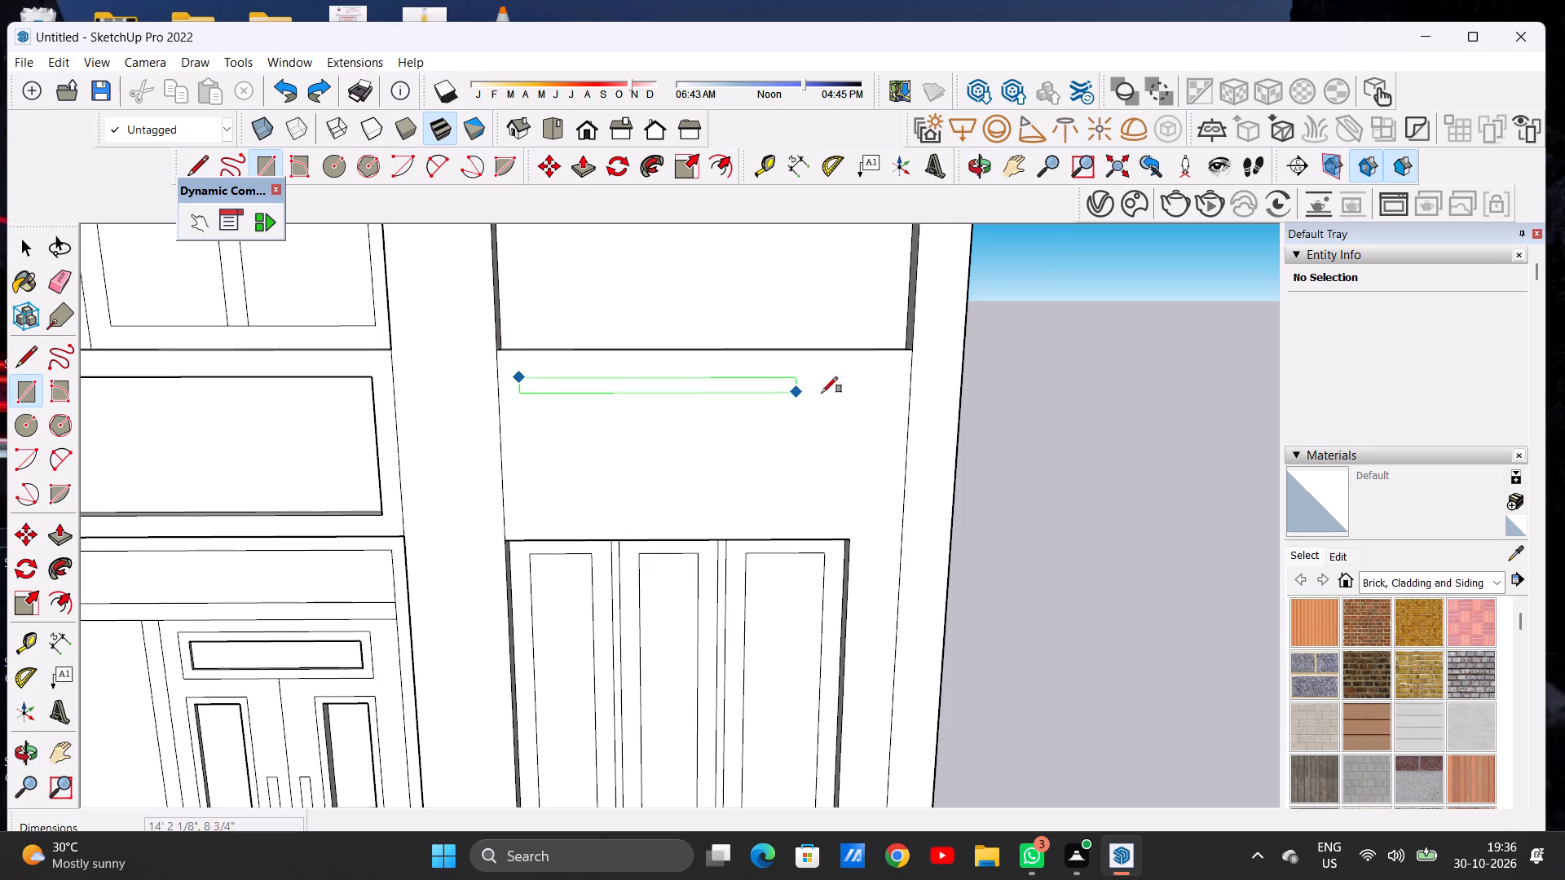
pyautogui.click(884, 520)
pyautogui.press('space')
# Push the rectangle above the three-panel window 7" into the wall to form a recess.
pyautogui.scroll(-6, 648, 458)
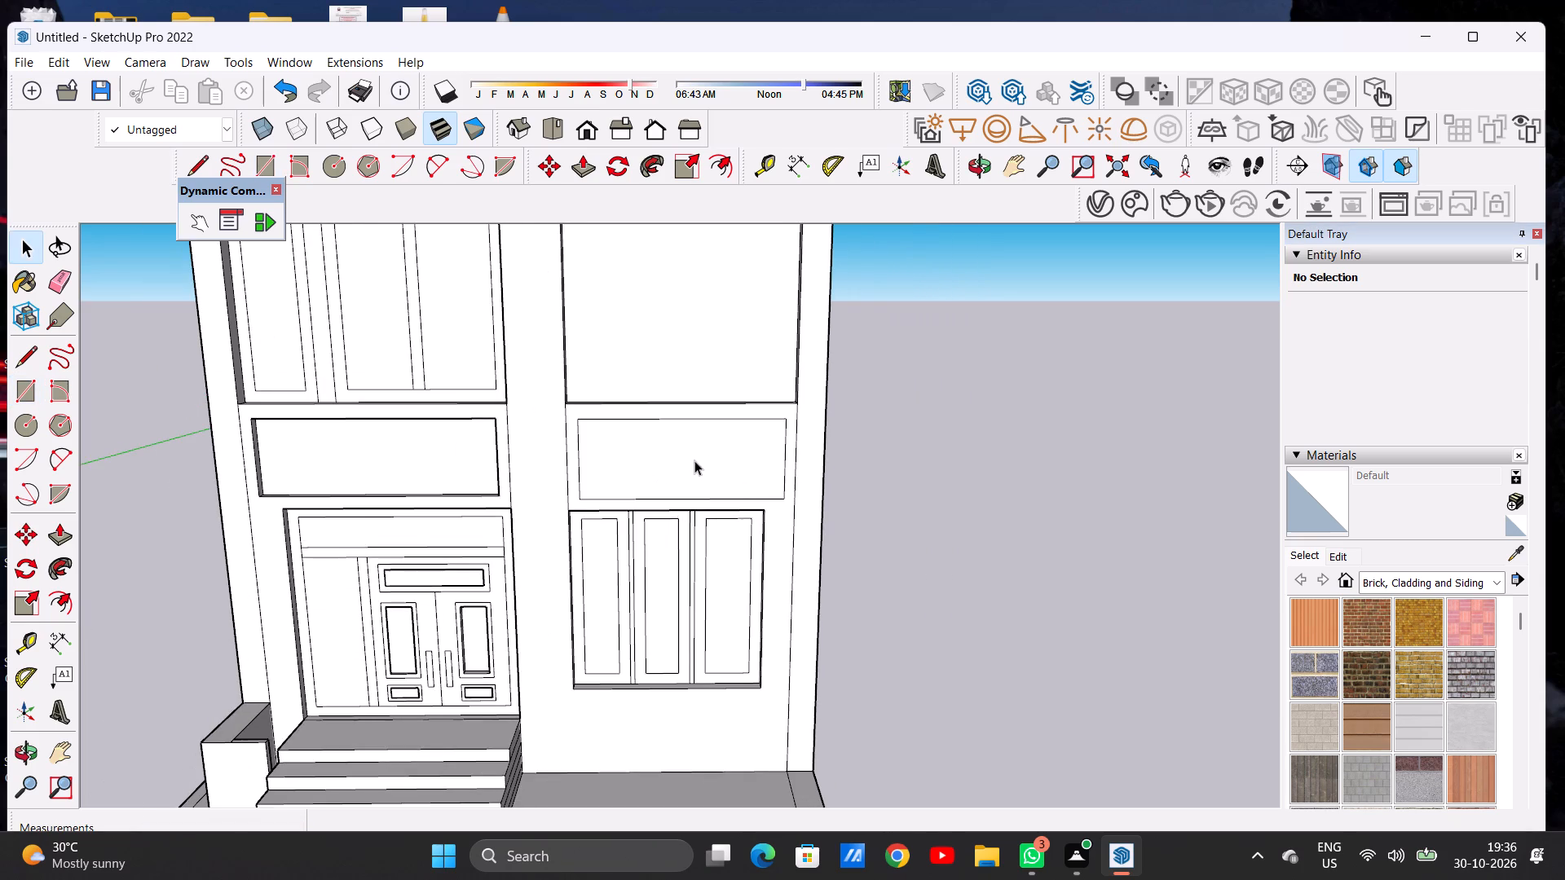
pyautogui.moveTo(697, 461); pyautogui.dragTo(713, 567, button='middle')
pyautogui.scroll(2, 711, 472)
pyautogui.scroll(-1, 711, 472)
pyautogui.scroll(2, 711, 472)
pyautogui.press('p')
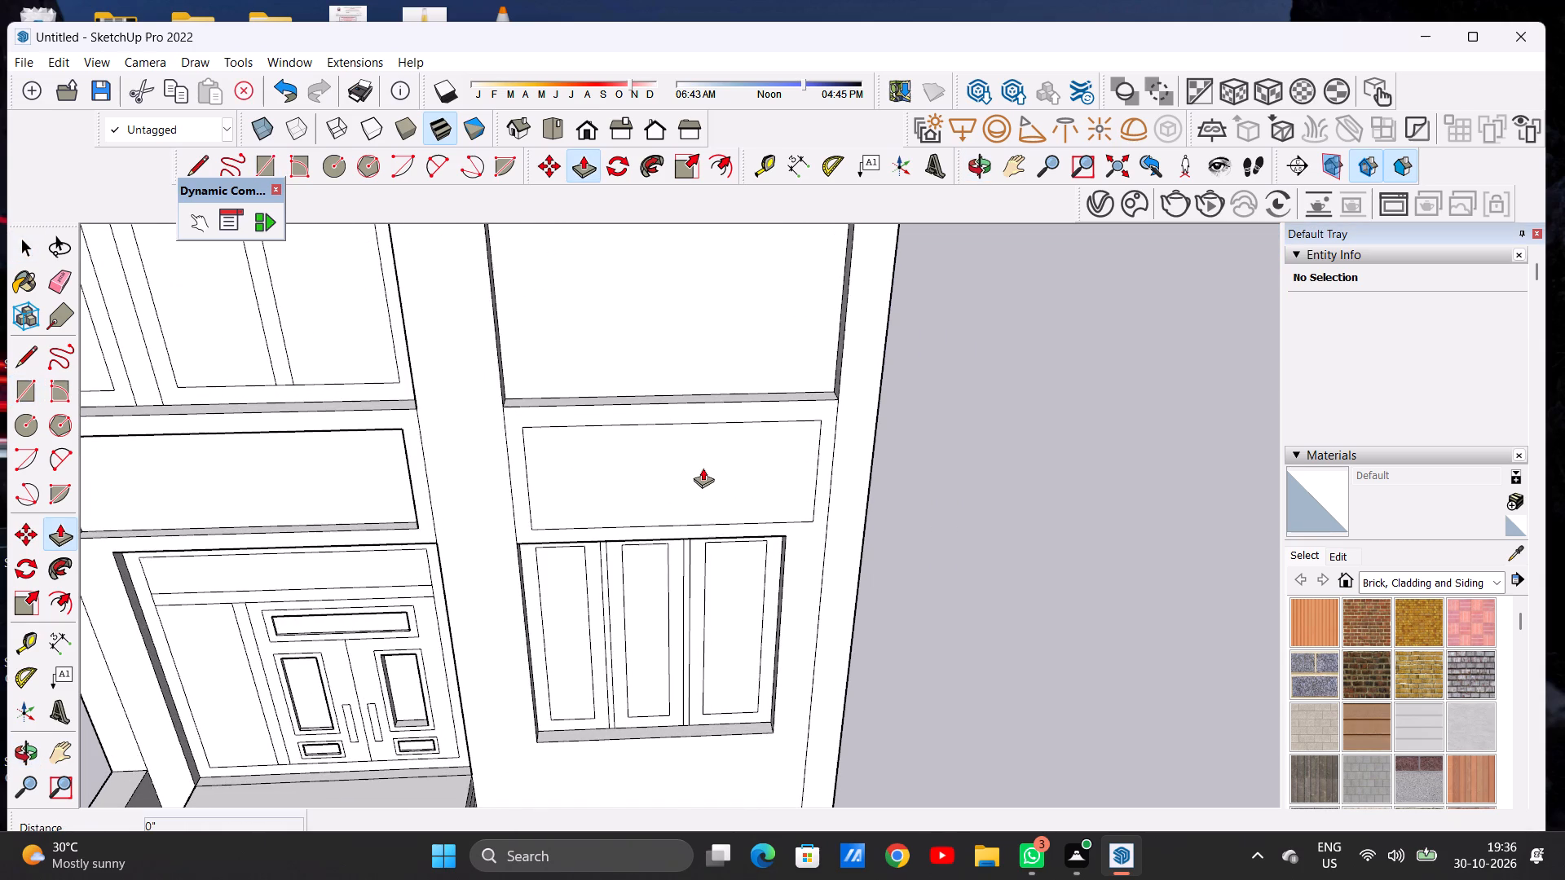
pyautogui.scroll(6, 700, 468)
pyautogui.click(700, 468)
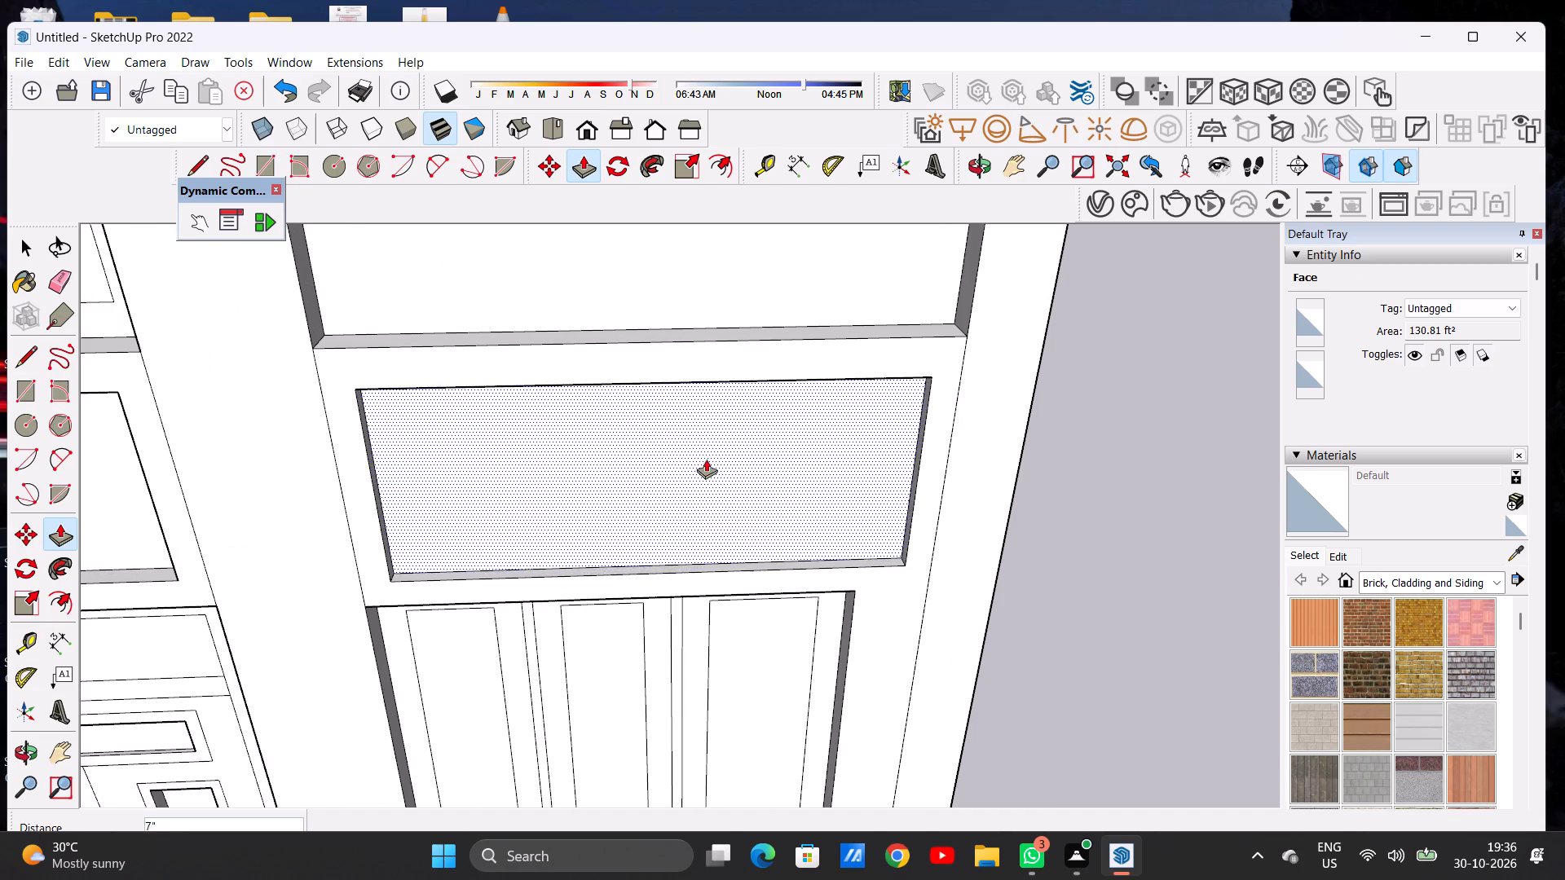
pyautogui.click(709, 455)
pyautogui.press('space')
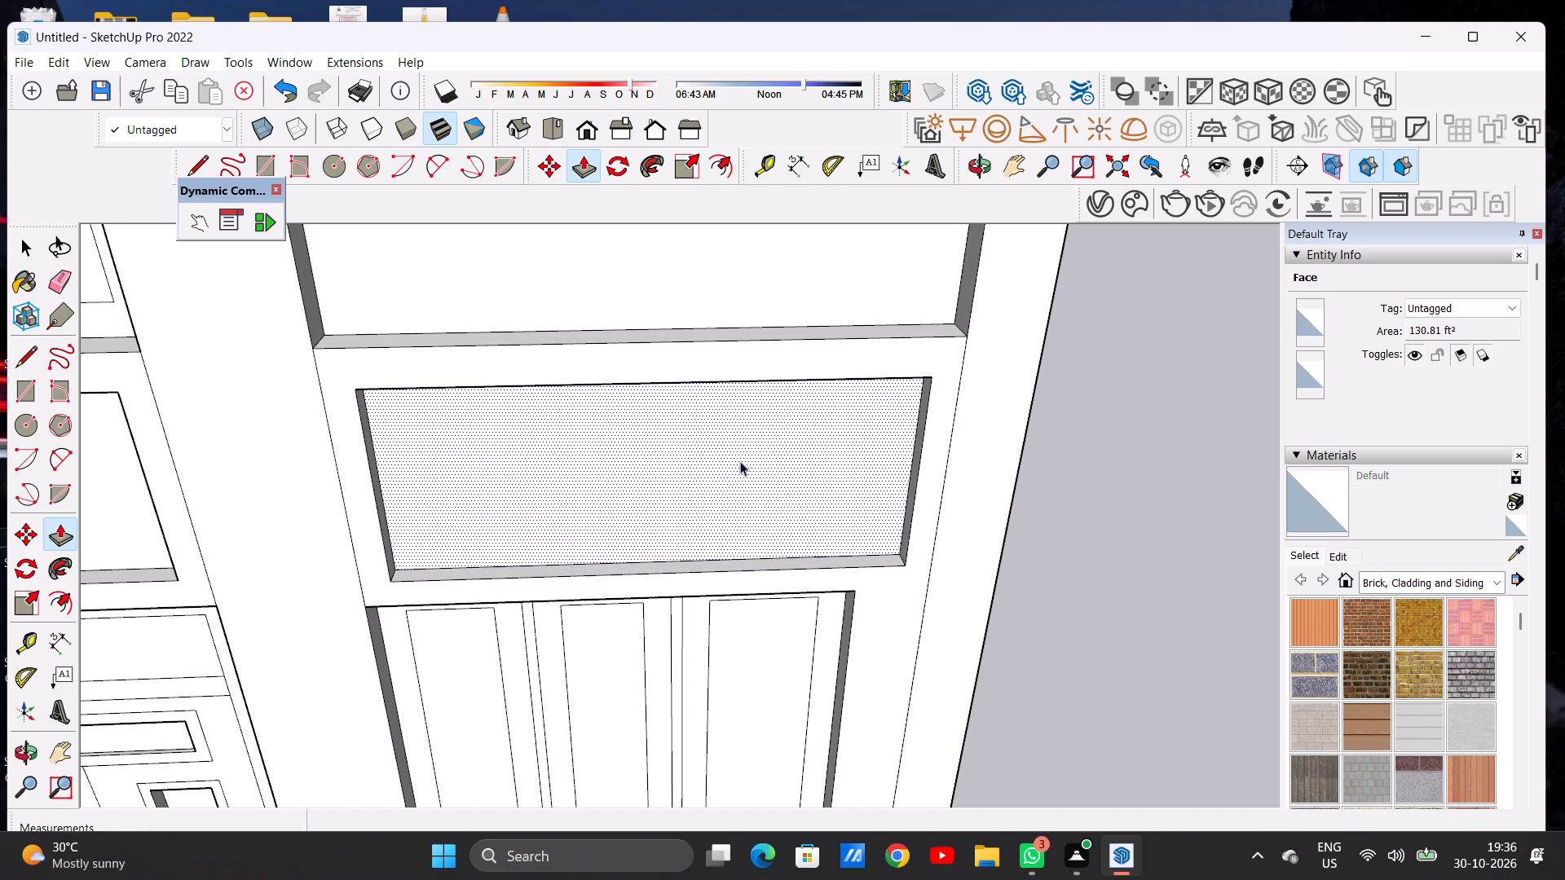
# Examine the whole facade, comparing the two recessed bands and the upper recesses.
pyautogui.scroll(-12, 747, 471)
pyautogui.scroll(1, 756, 478)
pyautogui.scroll(-3, 756, 478)
pyautogui.scroll(-4, 690, 472)
pyautogui.moveTo(694, 486); pyautogui.dragTo(693, 385, button='middle')
pyautogui.scroll(1, 737, 382)
pyautogui.scroll(-1, 737, 382)
pyautogui.scroll(6, 737, 382)
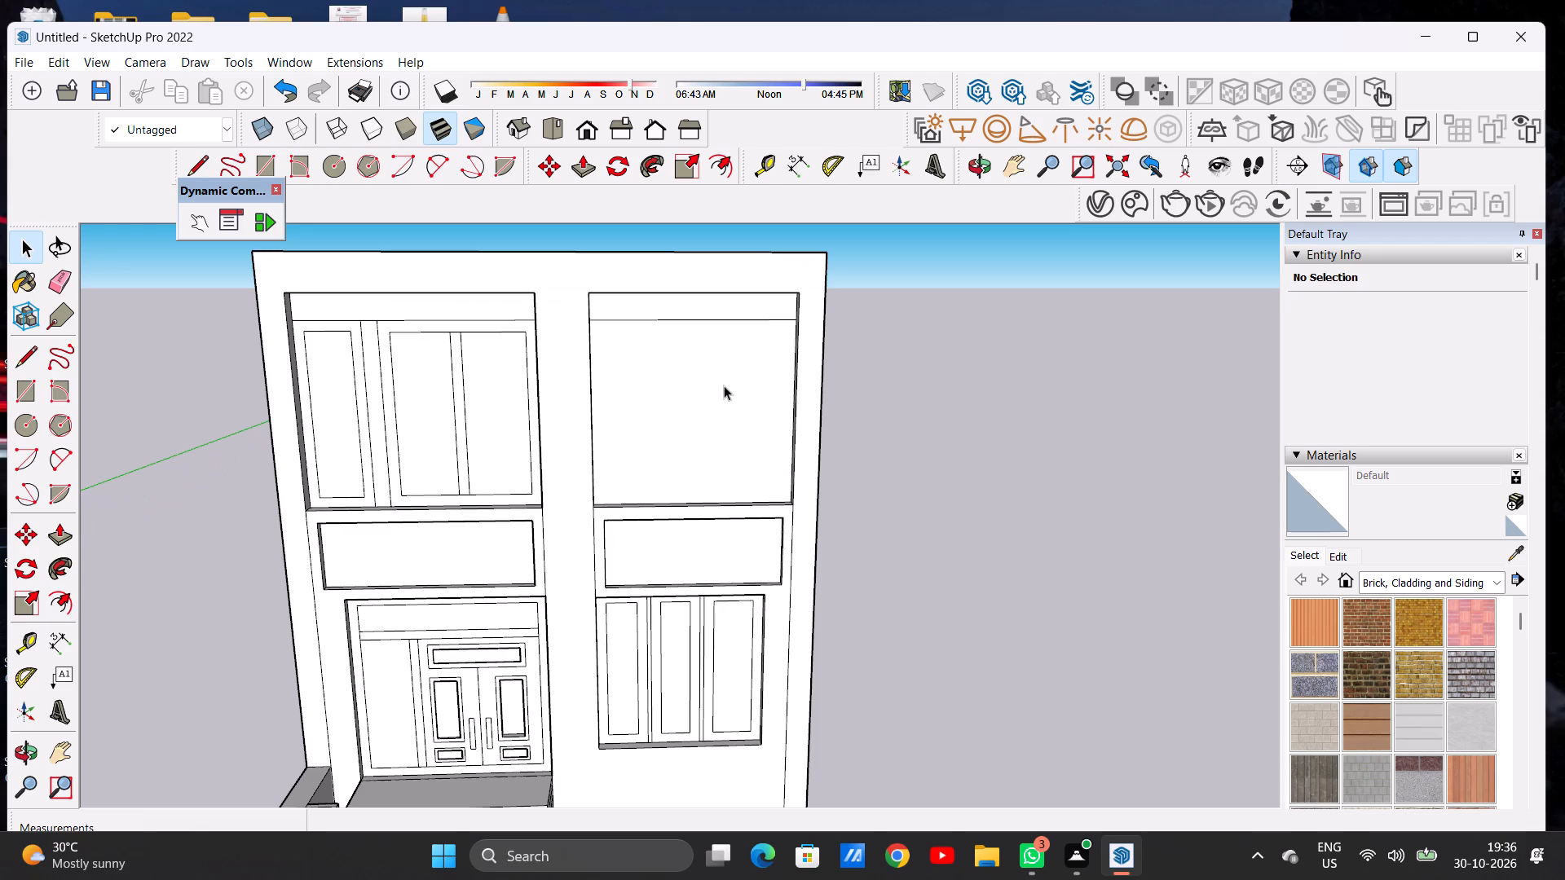
pyautogui.scroll(-6, 698, 399)
pyautogui.scroll(9, 707, 407)
pyautogui.scroll(-6, 703, 409)
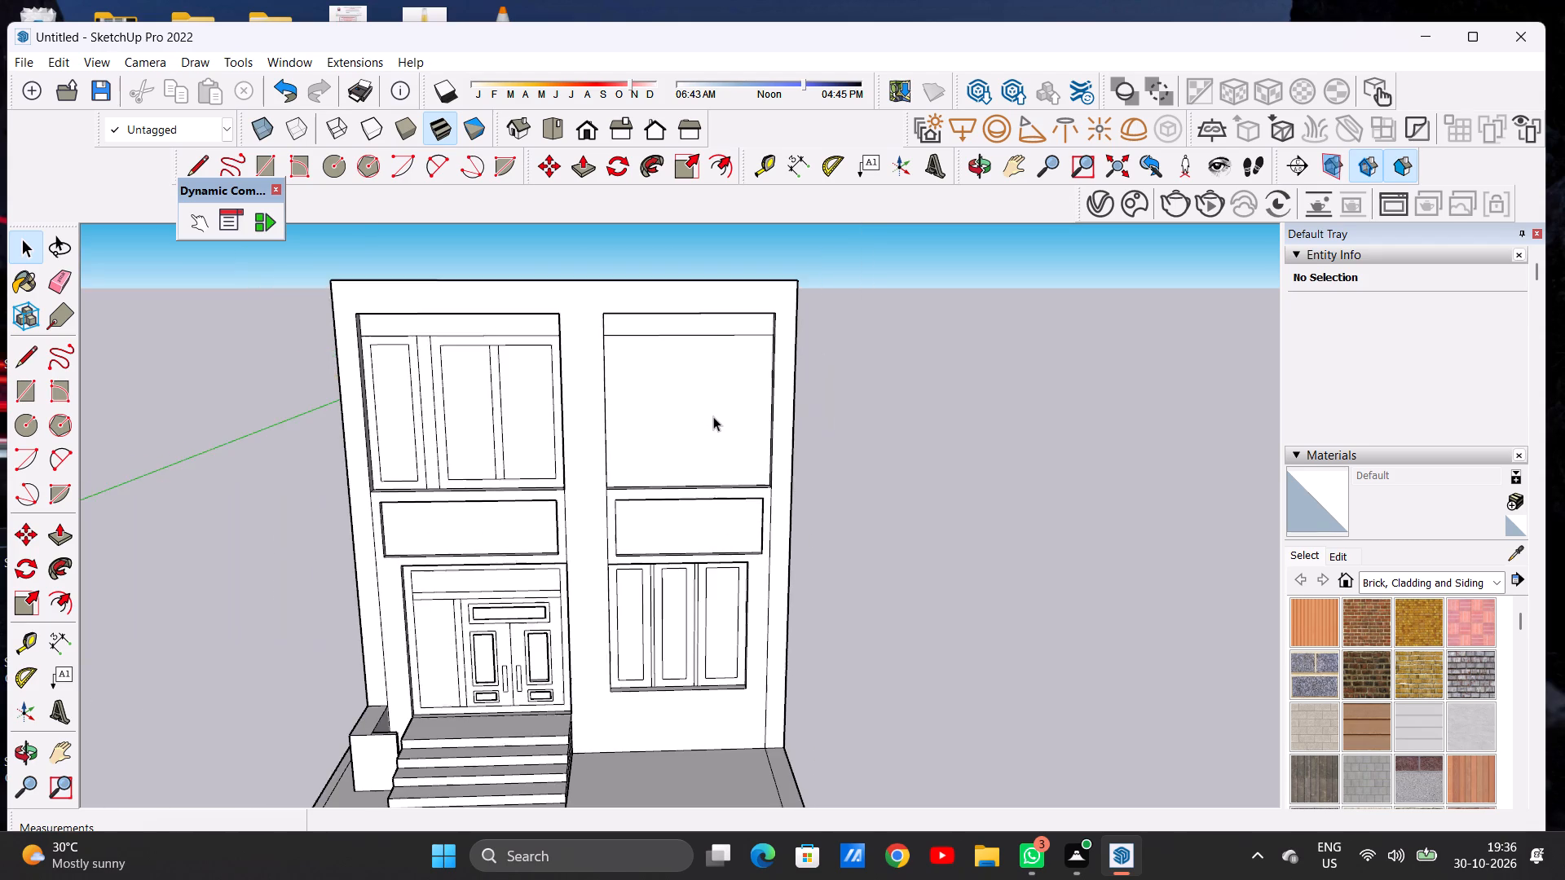
pyautogui.moveTo(738, 442); pyautogui.dragTo(717, 429, button='middle')
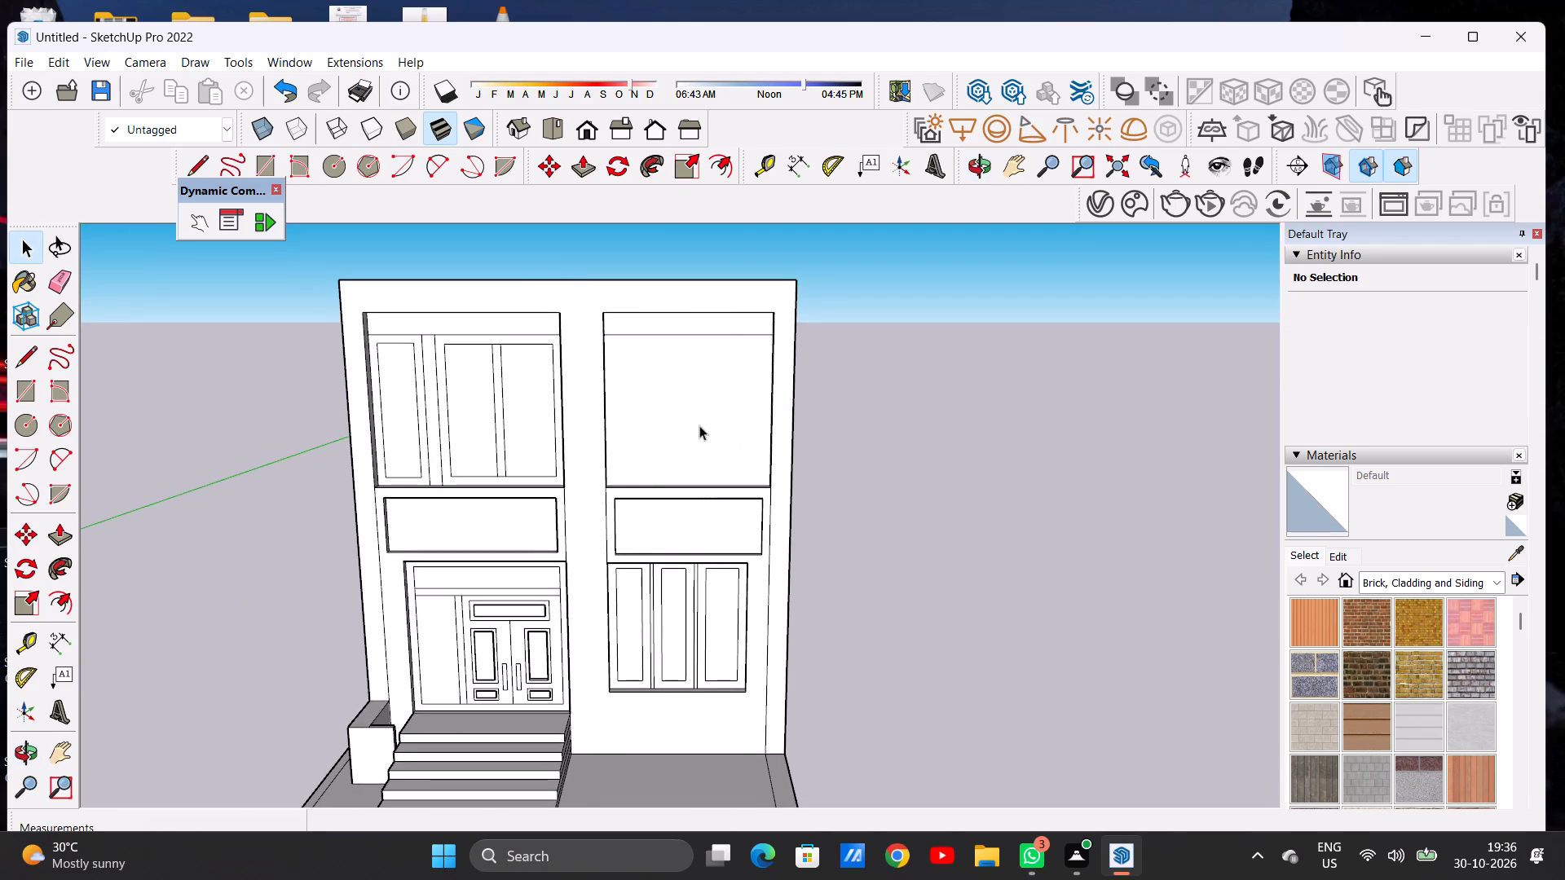
pyautogui.scroll(-3, 708, 430)
pyautogui.scroll(8, 687, 441)
pyautogui.scroll(-11, 693, 416)
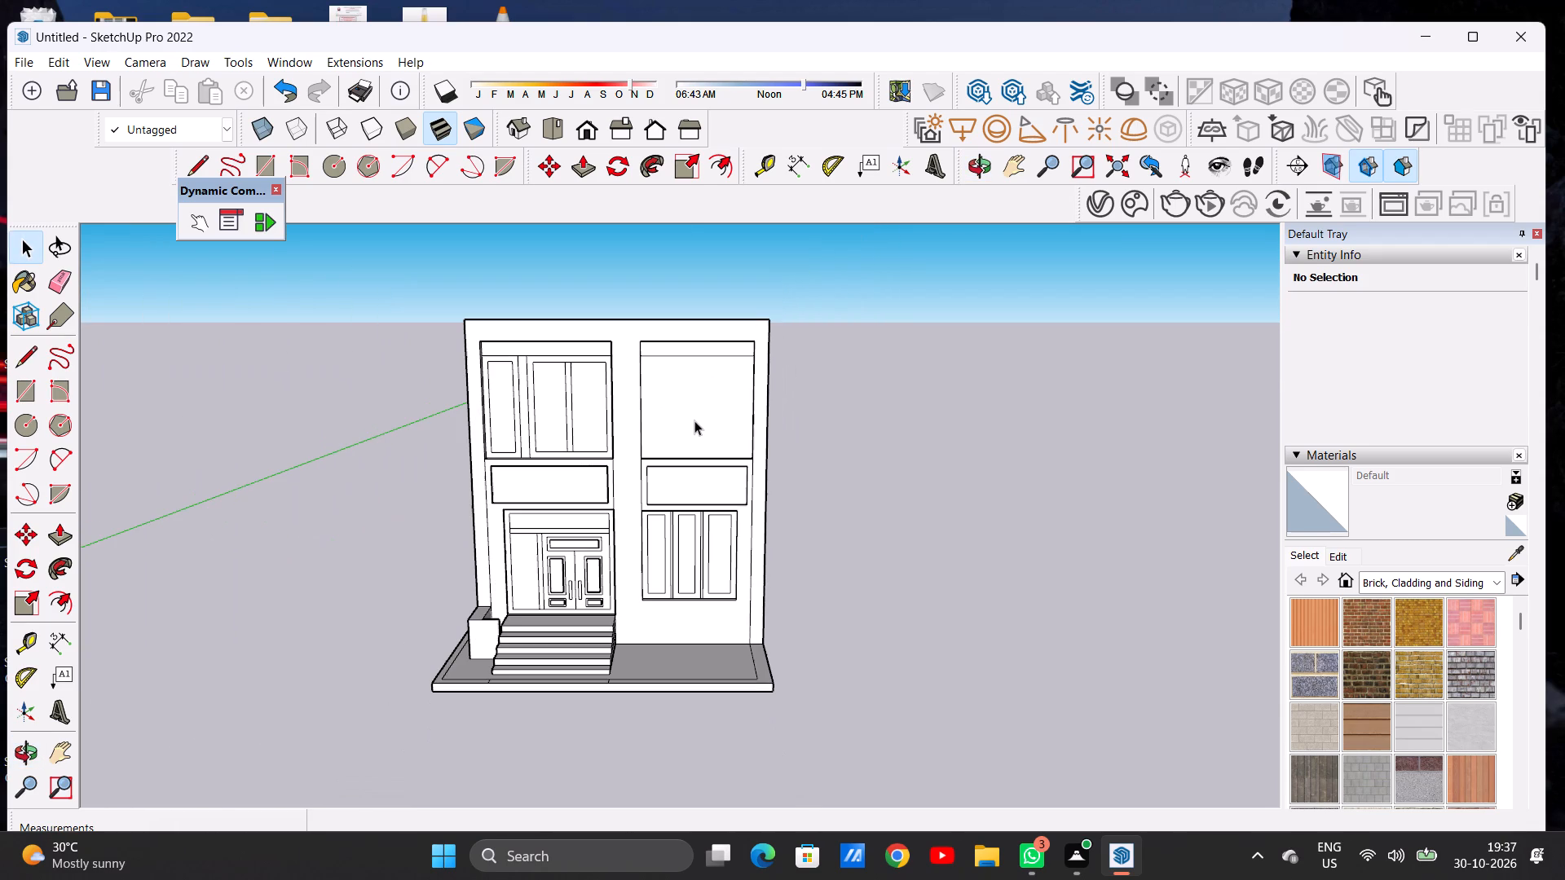
pyautogui.scroll(3, 666, 387)
pyautogui.scroll(-2, 670, 395)
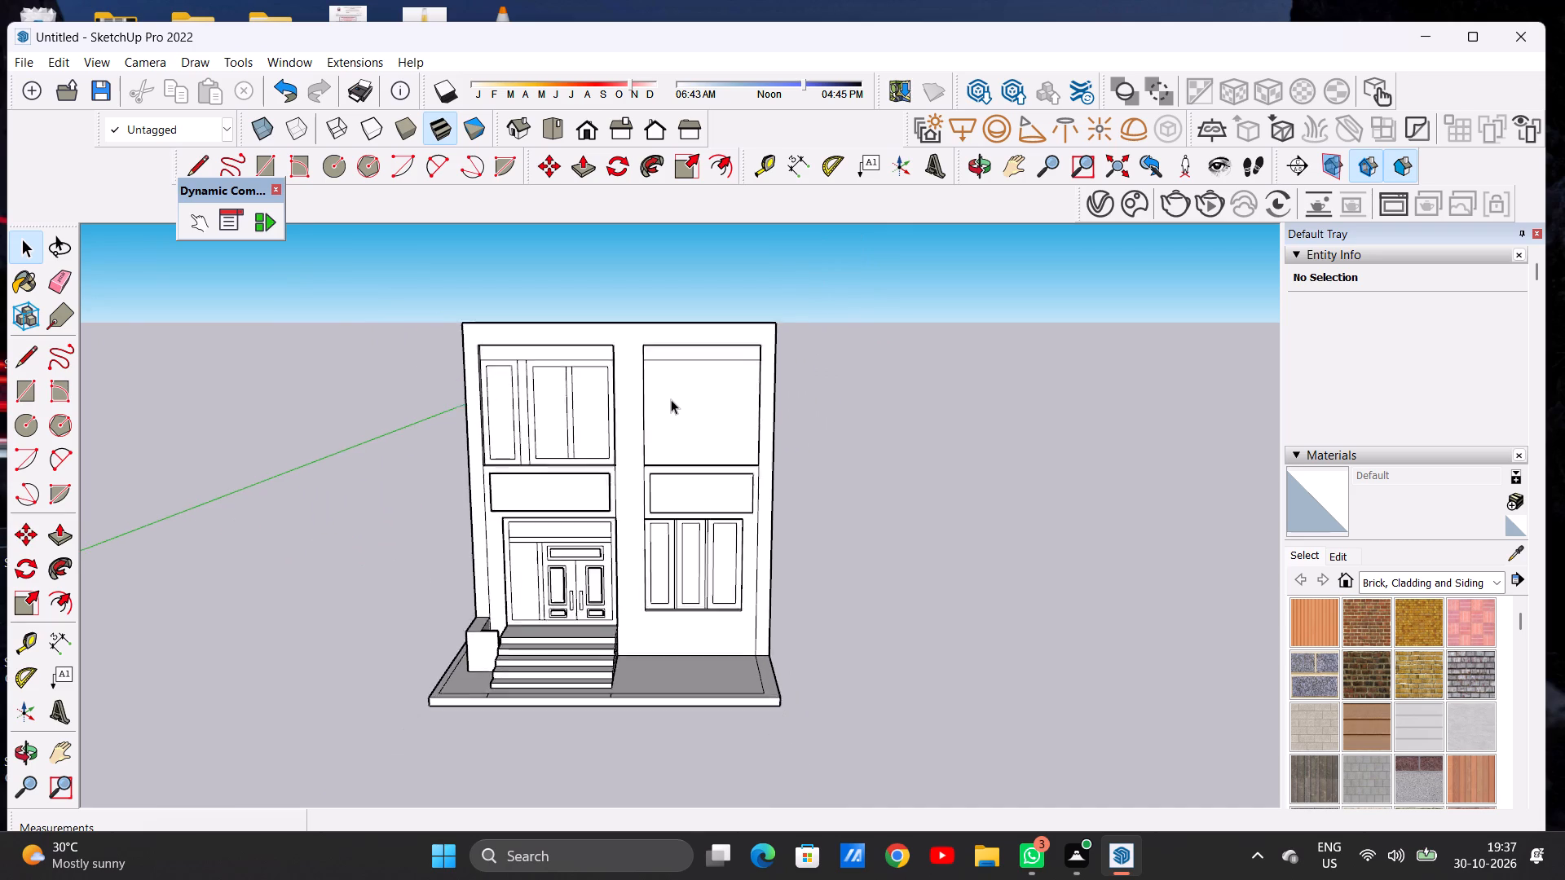
pyautogui.scroll(-2, 671, 399)
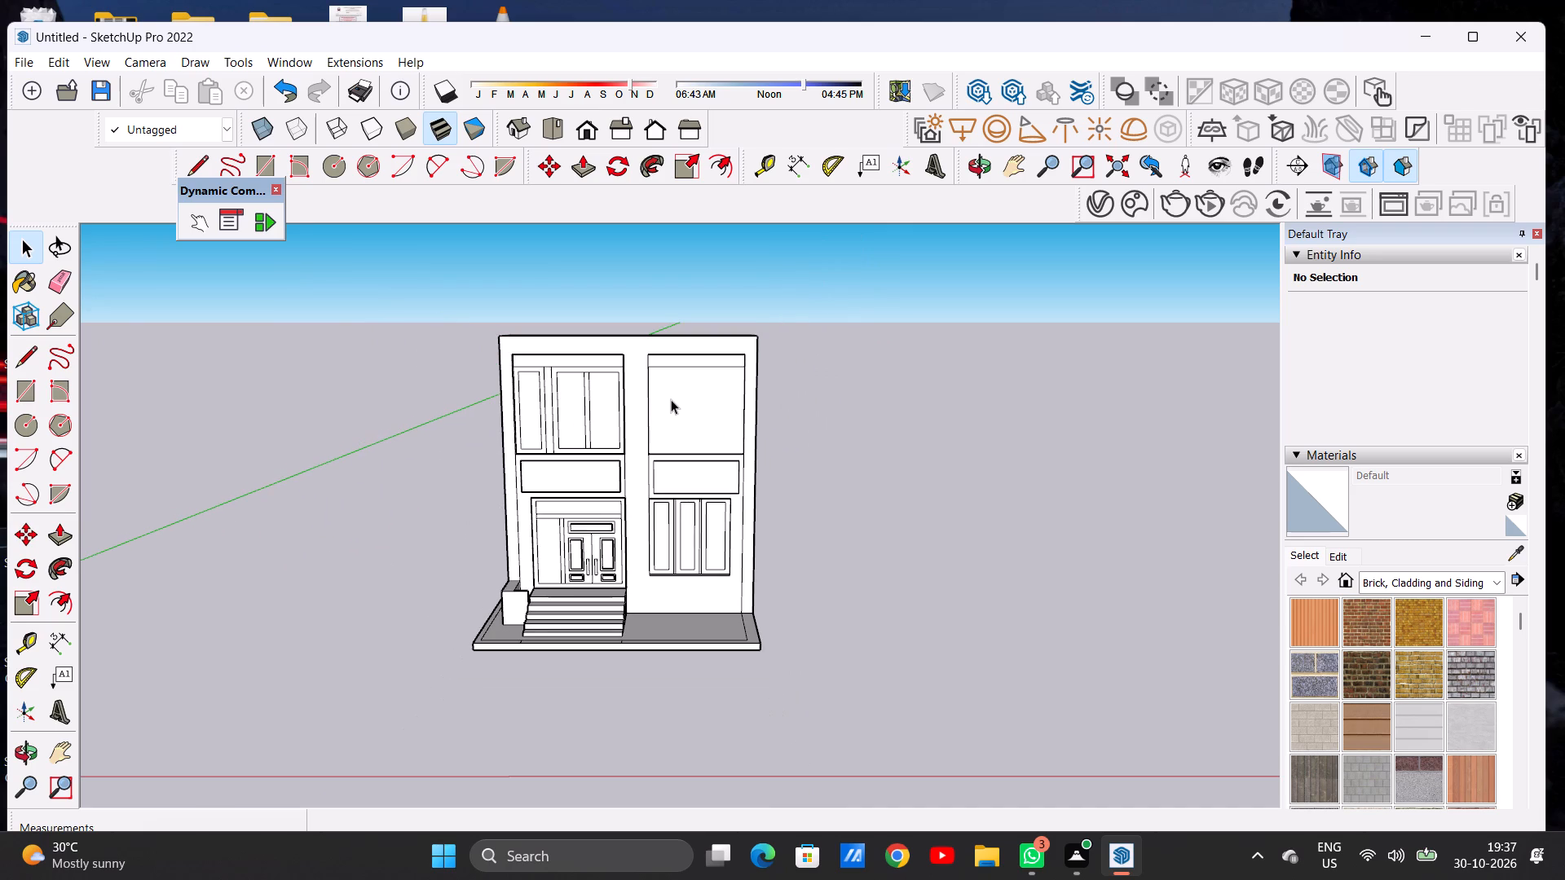
pyautogui.scroll(2, 708, 401)
pyautogui.scroll(-1, 708, 401)
pyautogui.scroll(7, 708, 401)
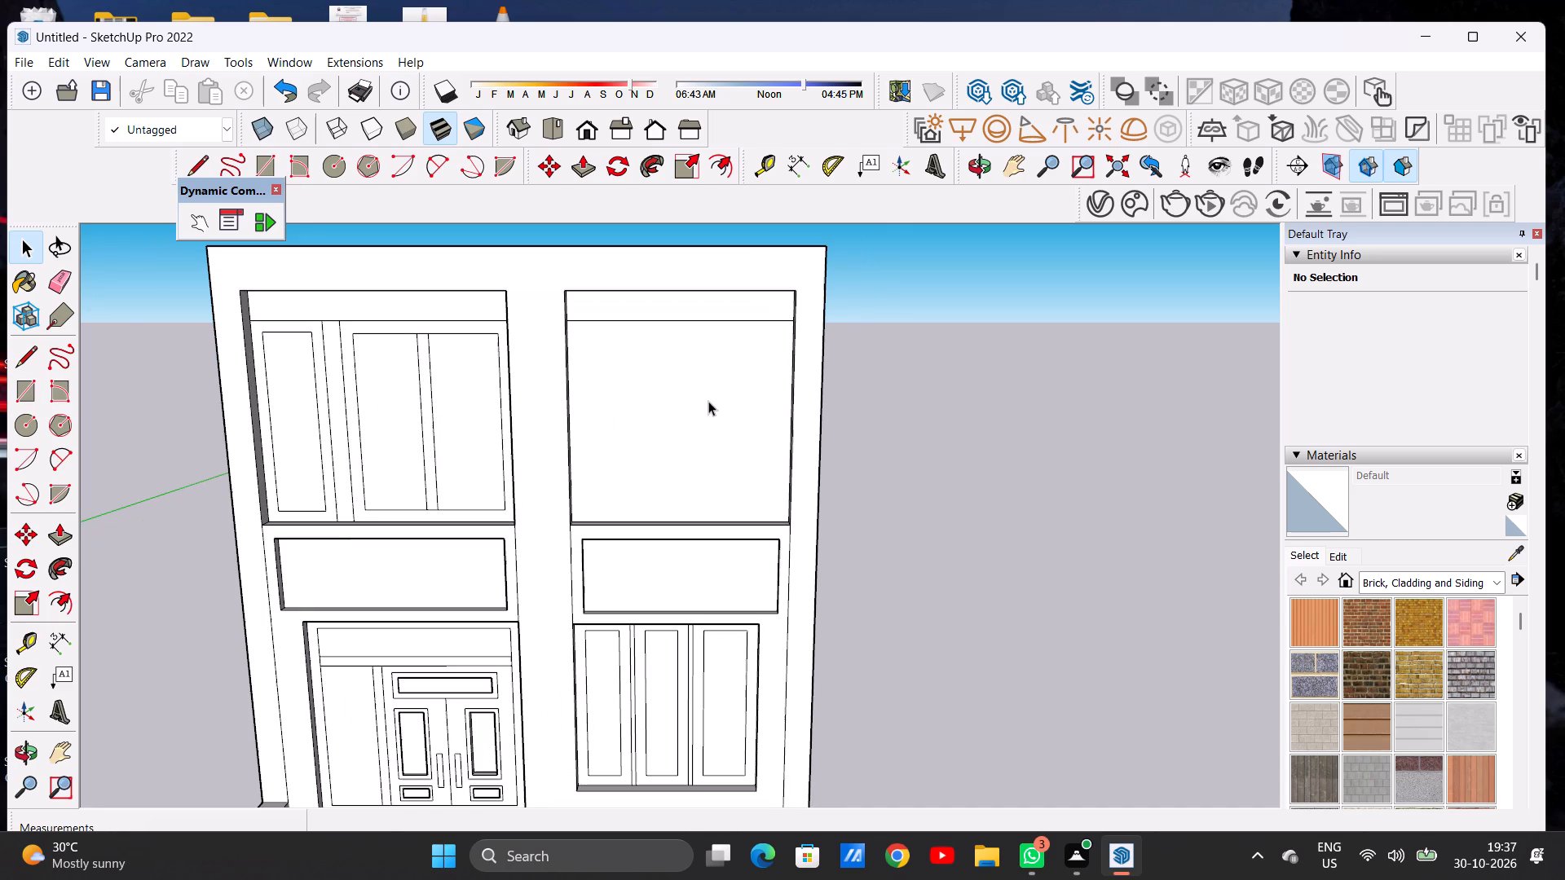
# Draw a vertical line about 18' 4 1/2" in the empty upper recess, from its upper horizontal line down to its bottom edge.
pyautogui.press('l')
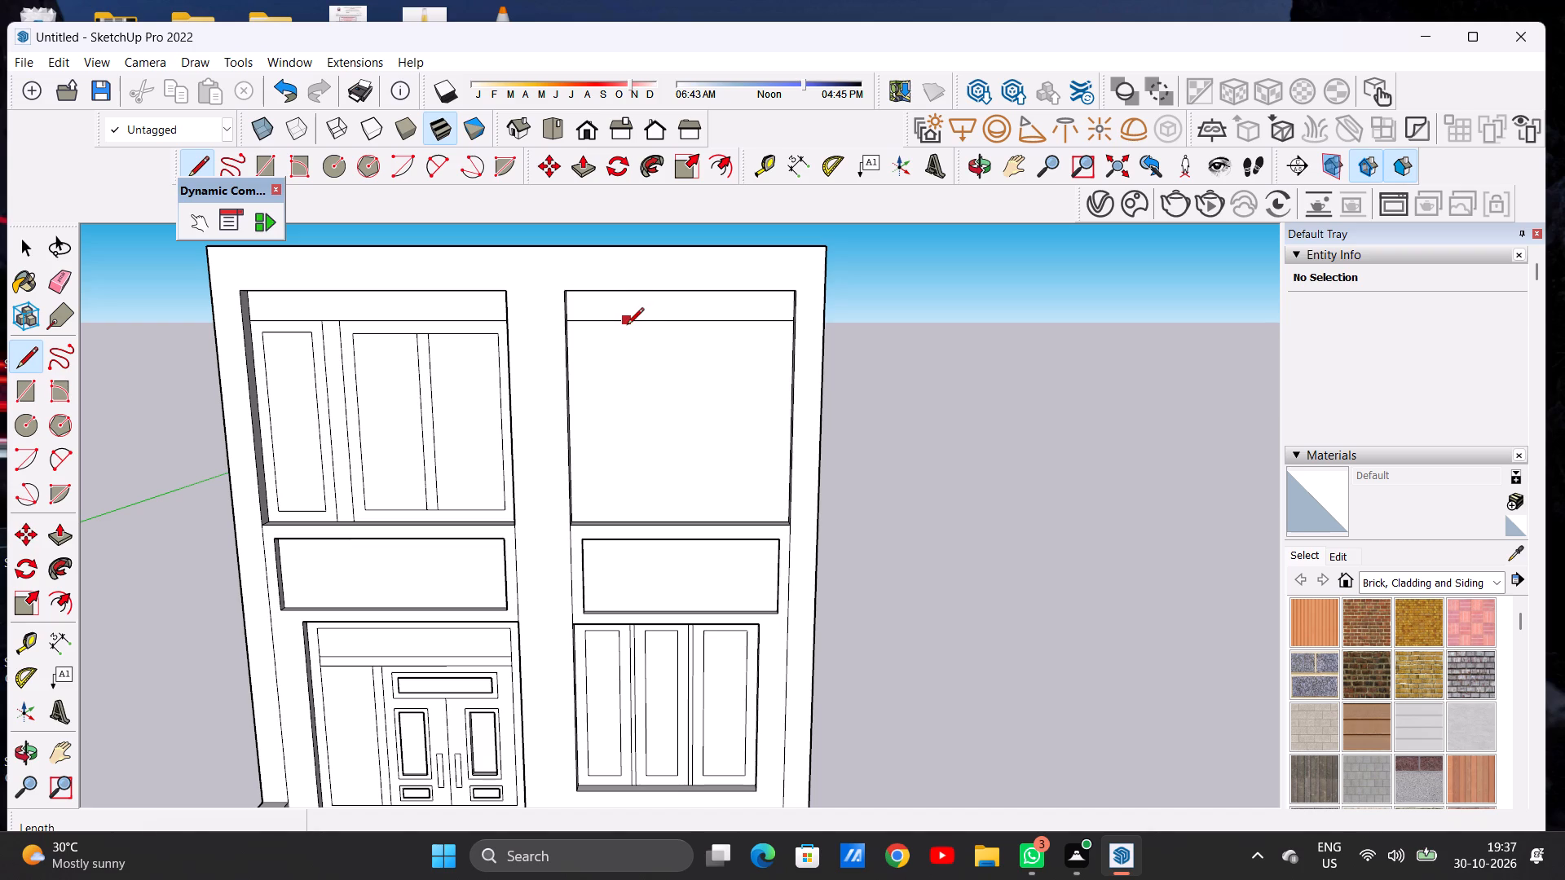
pyautogui.click(627, 326)
pyautogui.moveTo(625, 519); pyautogui.dragTo(630, 569, button='middle')
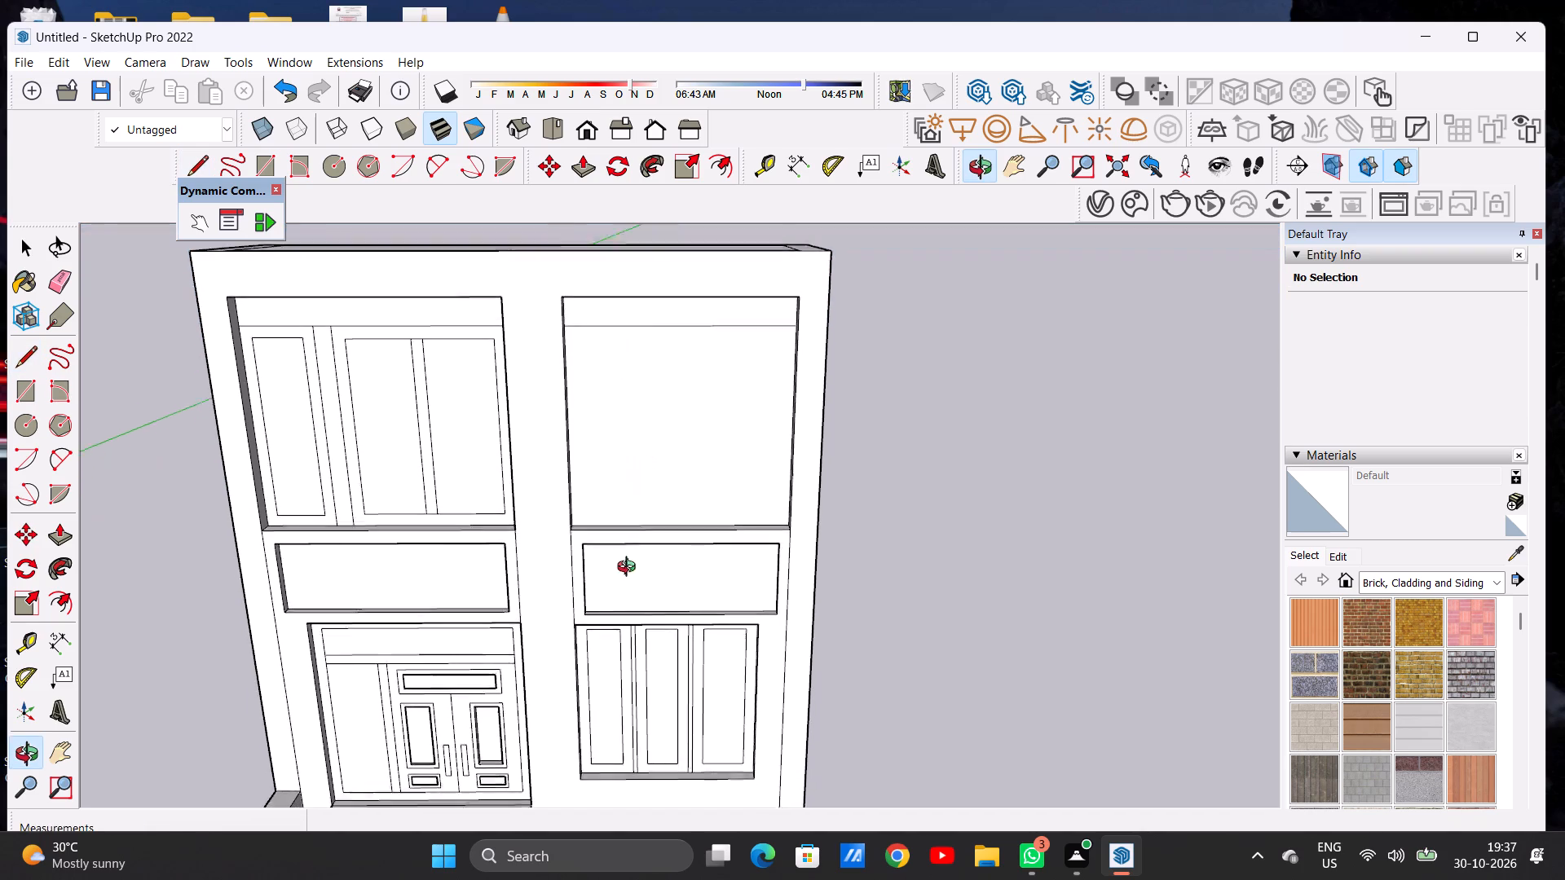
pyautogui.moveTo(630, 569); pyautogui.dragTo(633, 568, button='middle')
pyautogui.scroll(12, 637, 532)
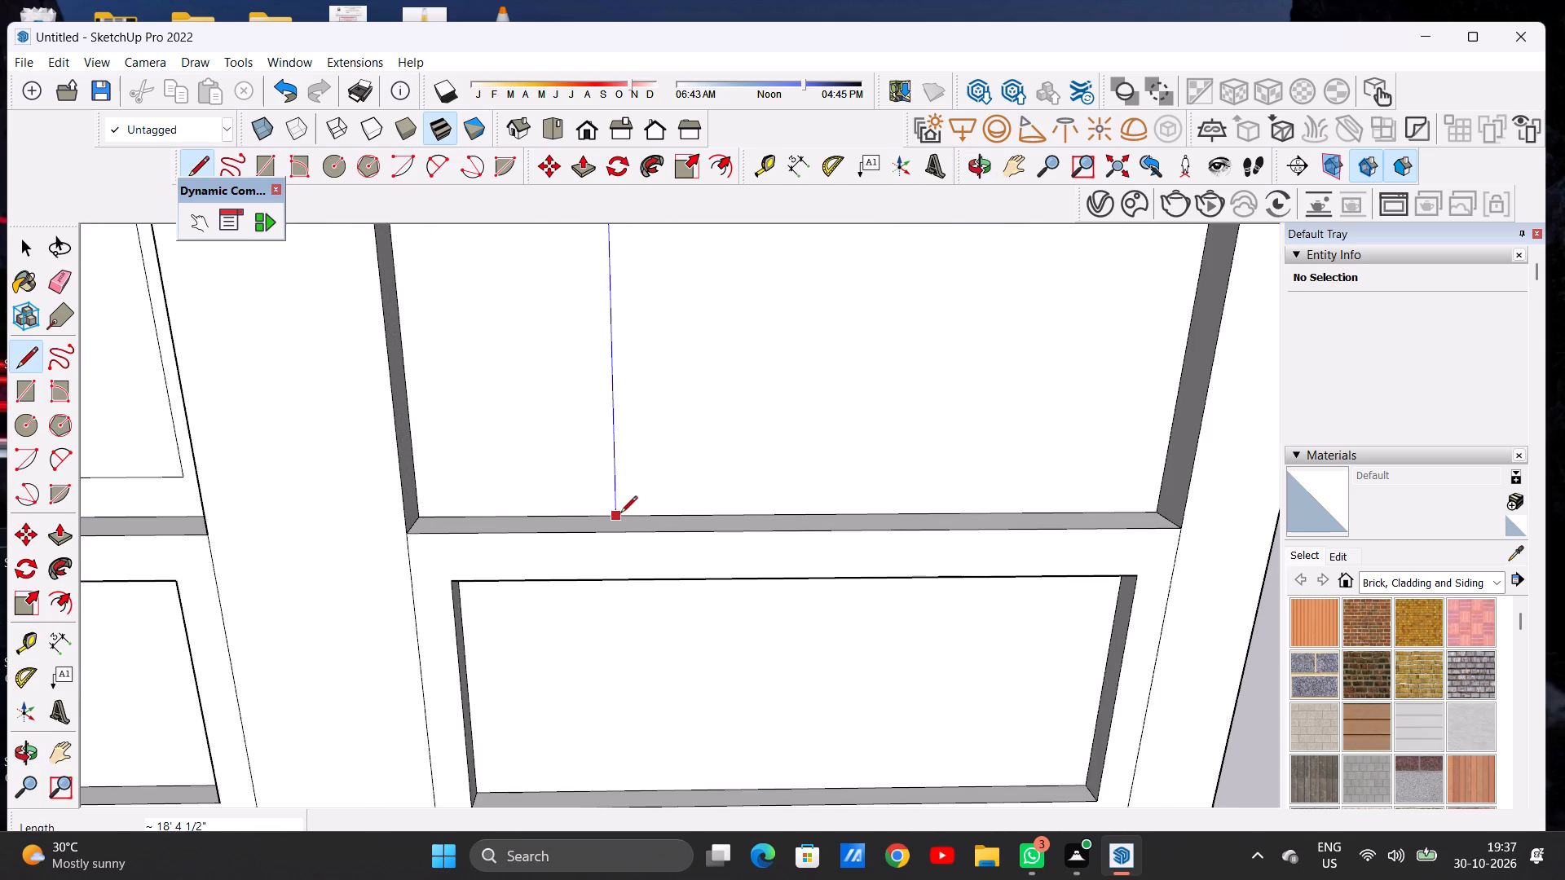
pyautogui.click(620, 514)
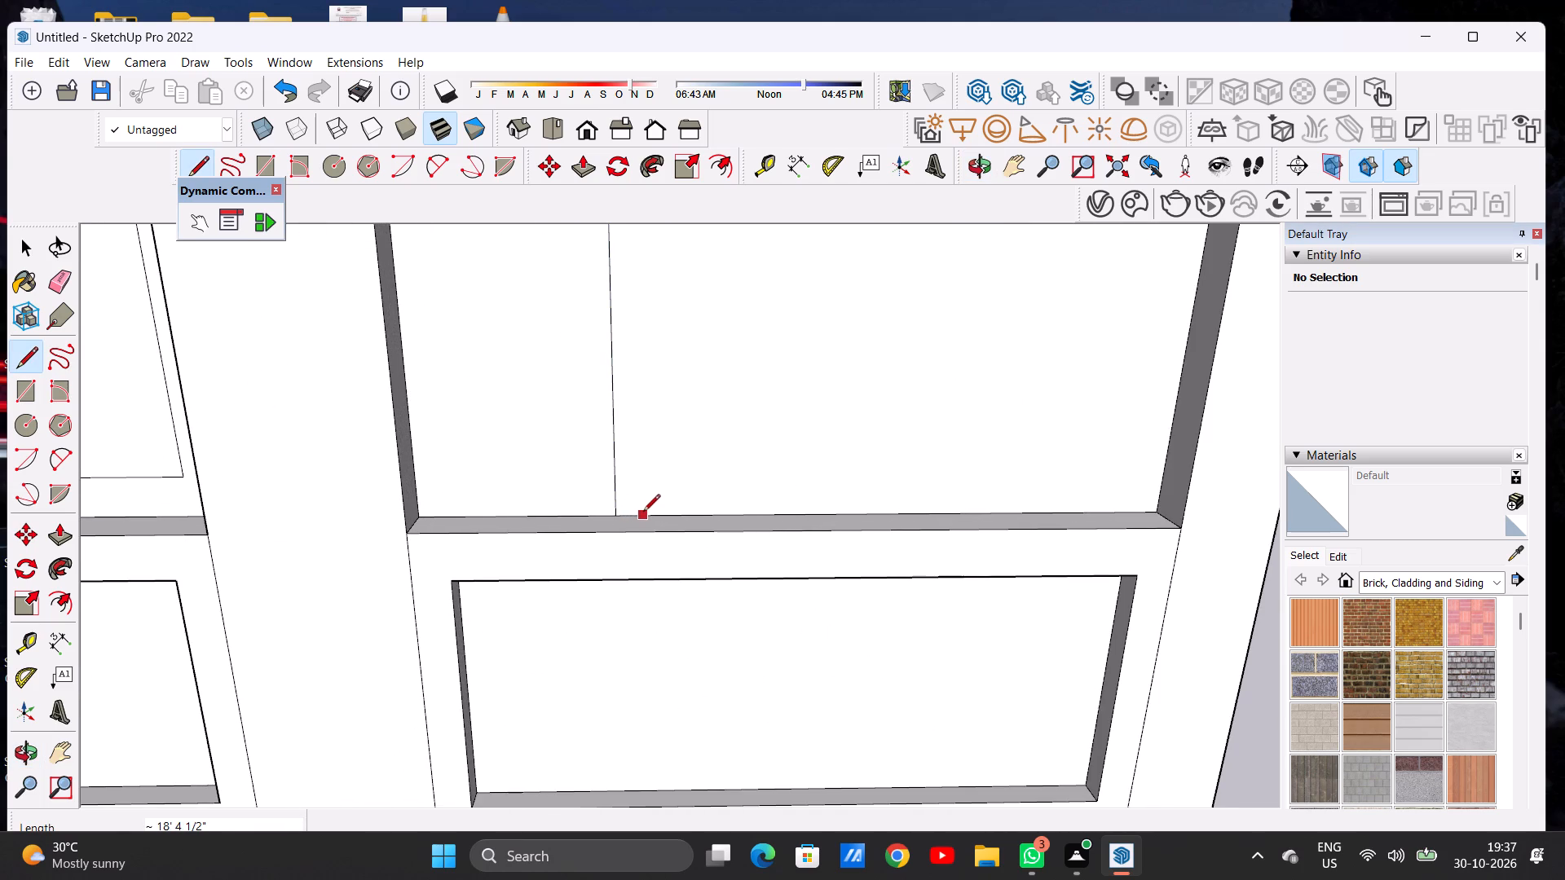
# Draw a second vertical line about 18' 4 1/2" beside the first, from the upper recess's bottom edge to its horizontal line.
pyautogui.click(643, 512)
pyautogui.scroll(-15, 650, 420)
pyautogui.scroll(1, 653, 455)
pyautogui.scroll(-3, 653, 455)
pyautogui.scroll(4, 648, 316)
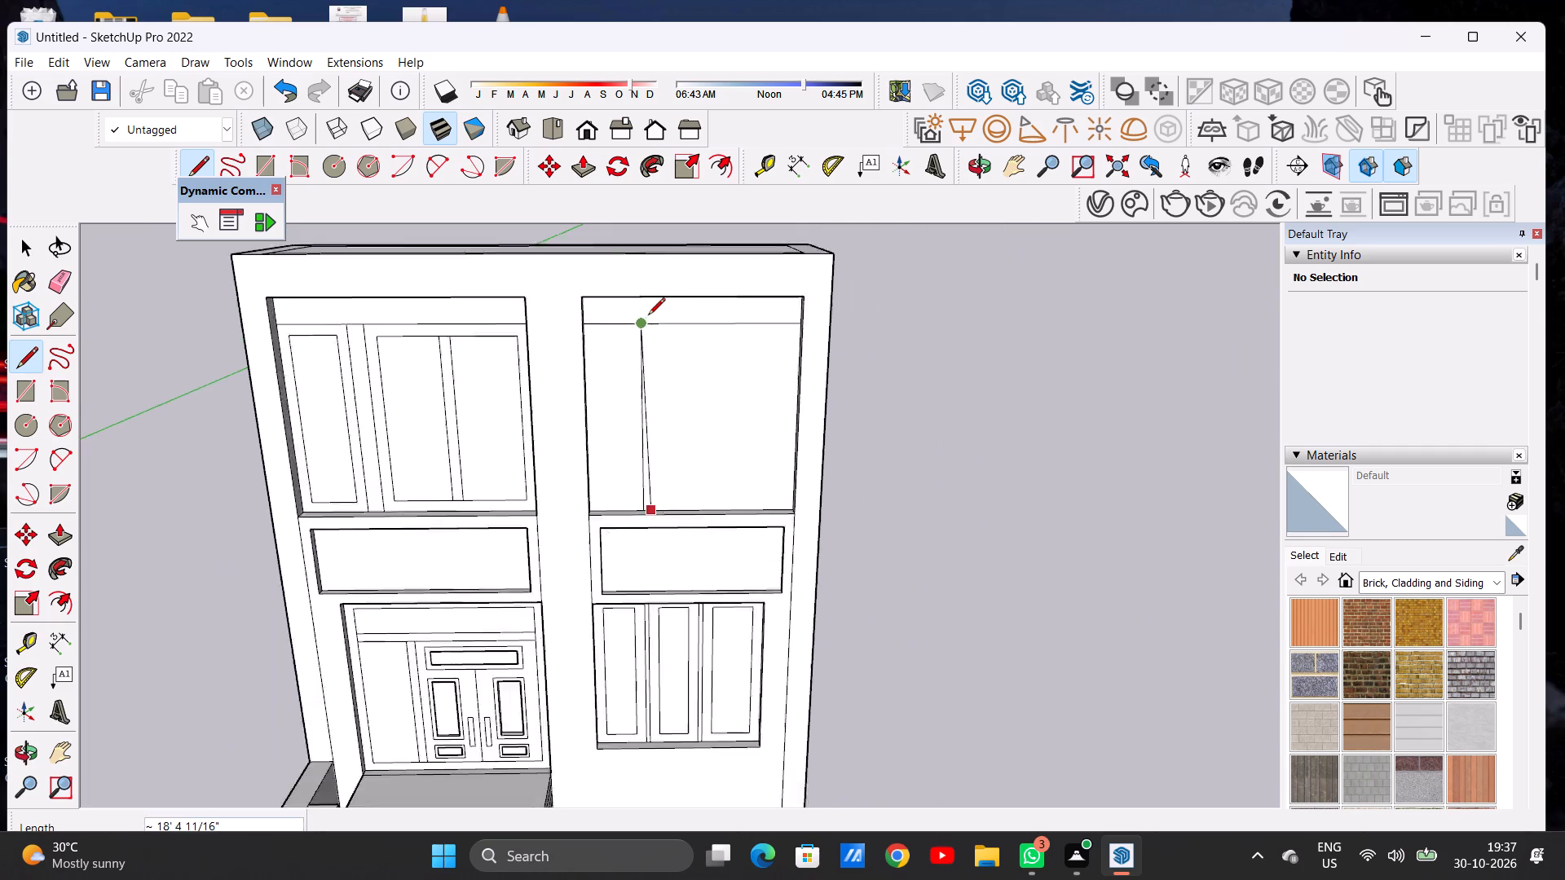
pyautogui.scroll(9, 648, 316)
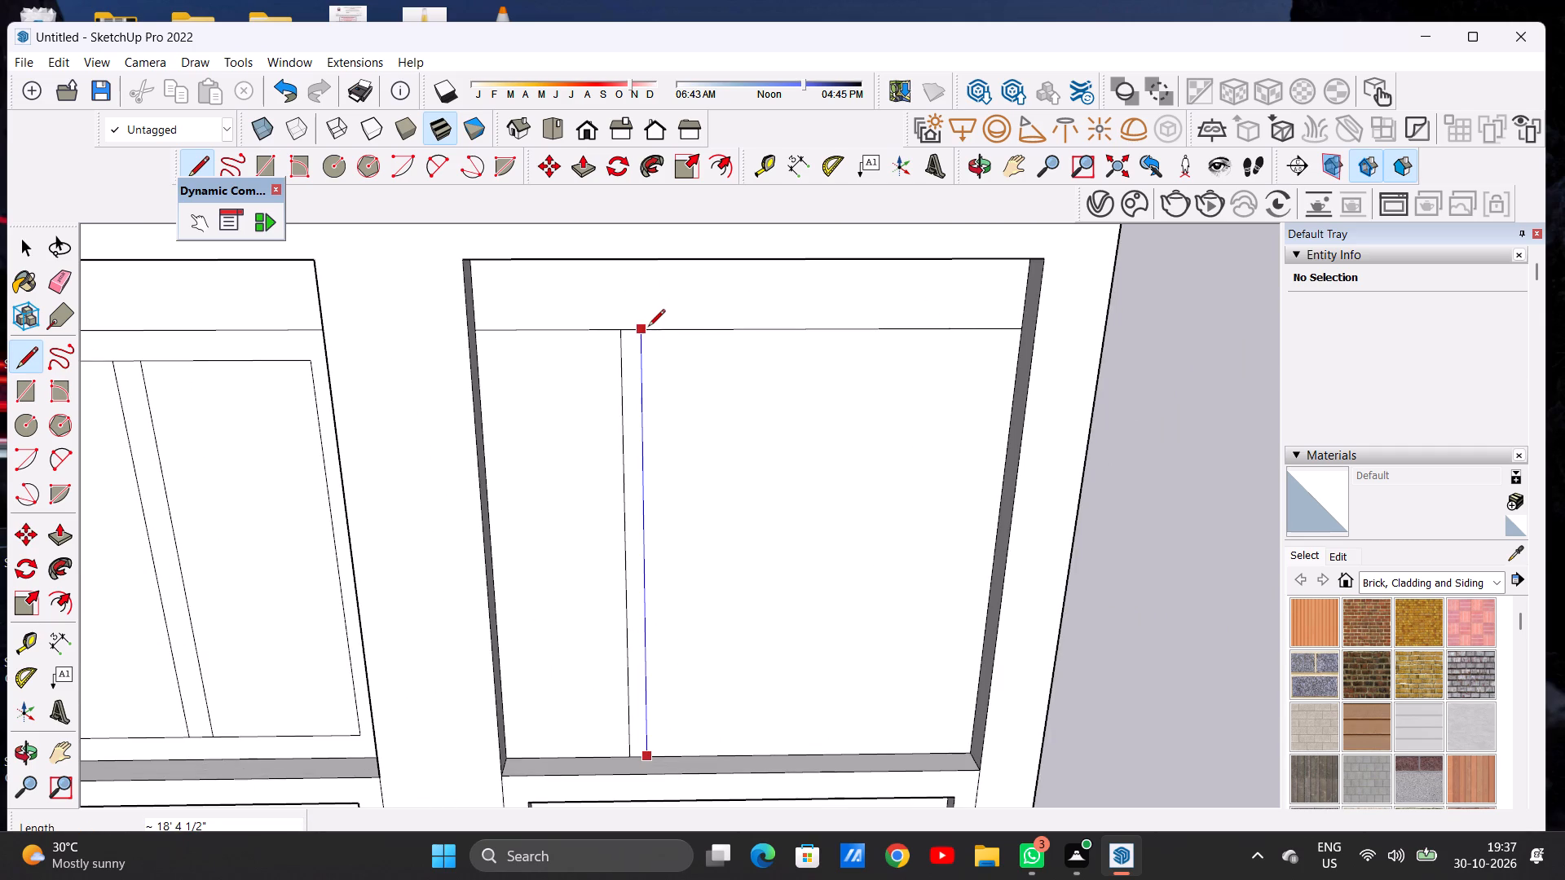
pyautogui.click(648, 328)
pyautogui.press('space')
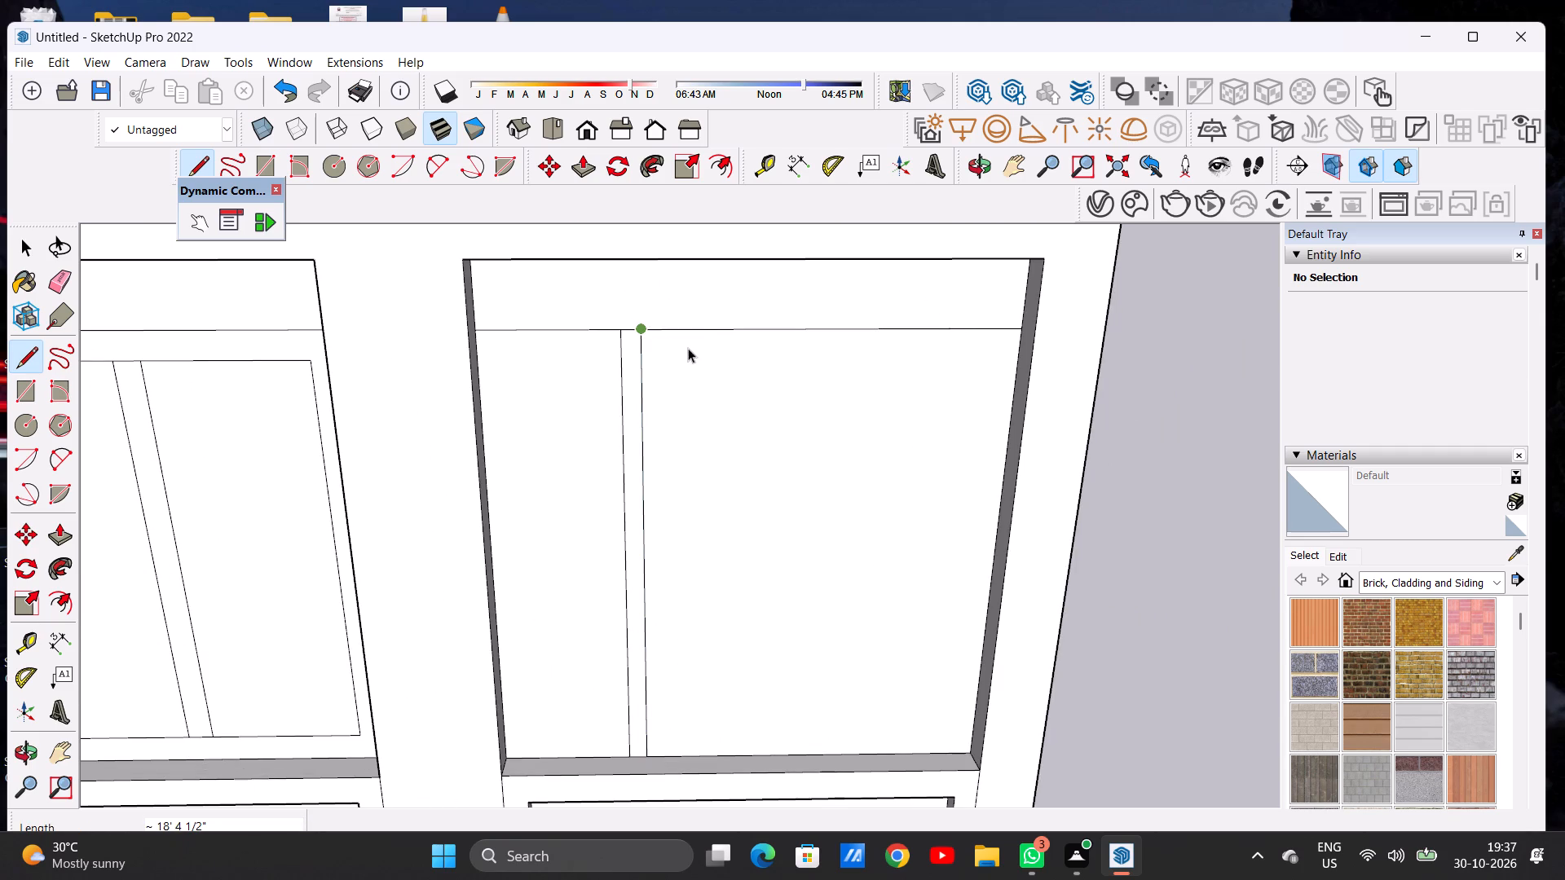
# Copy the narrow vertical strip about 7' 13/16" along the recess's bottom edge, dividing the recess above the three-panel window into three panels.
pyautogui.scroll(-13, 689, 359)
pyautogui.moveTo(685, 455); pyautogui.dragTo(681, 372, button='middle')
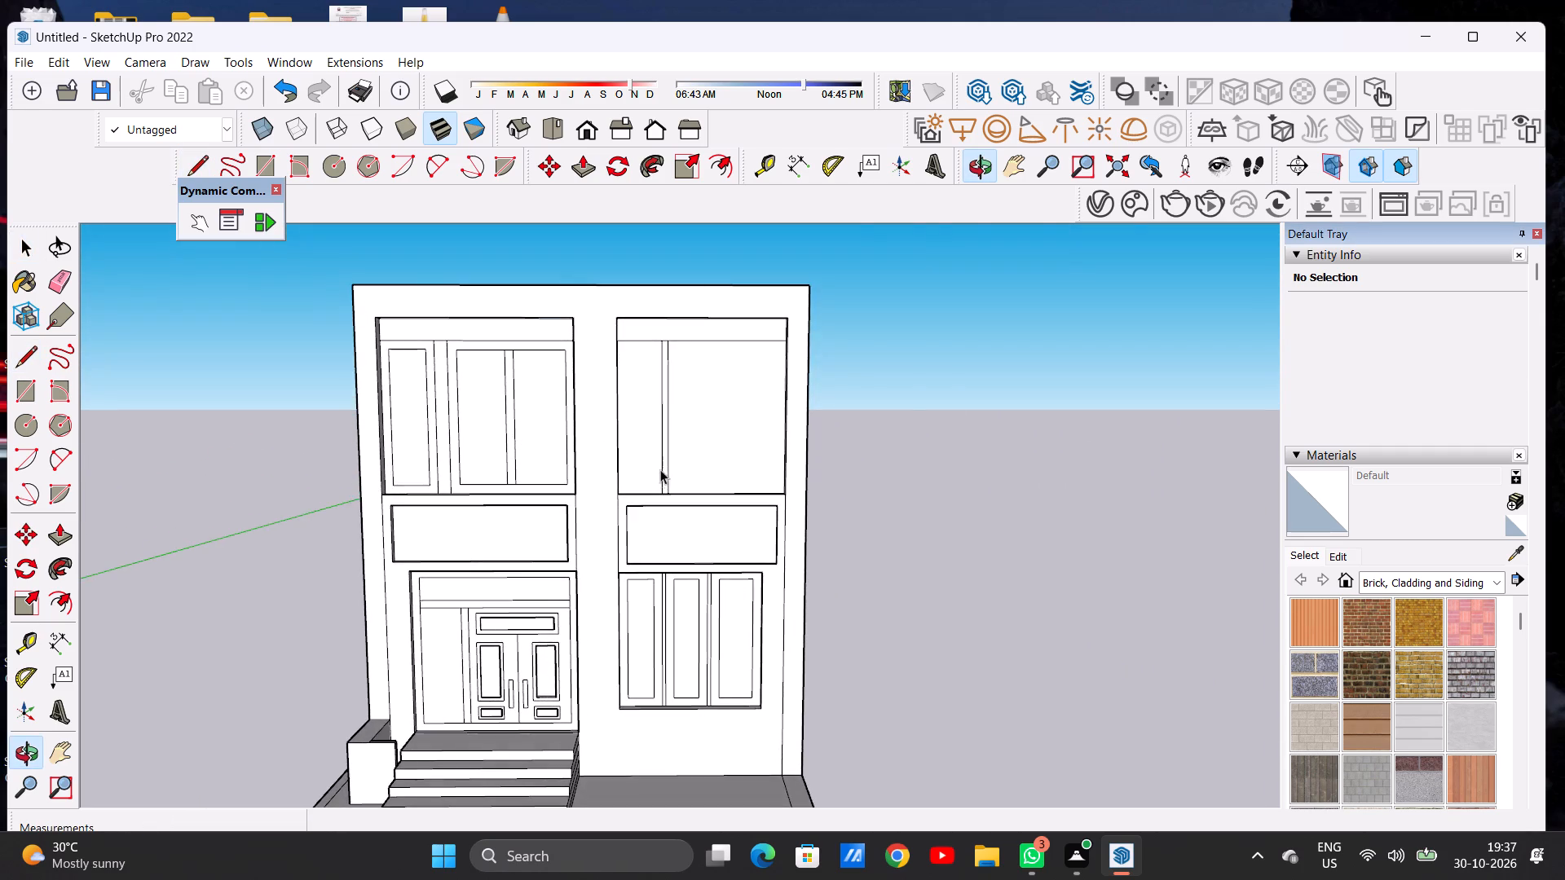
pyautogui.scroll(11, 661, 470)
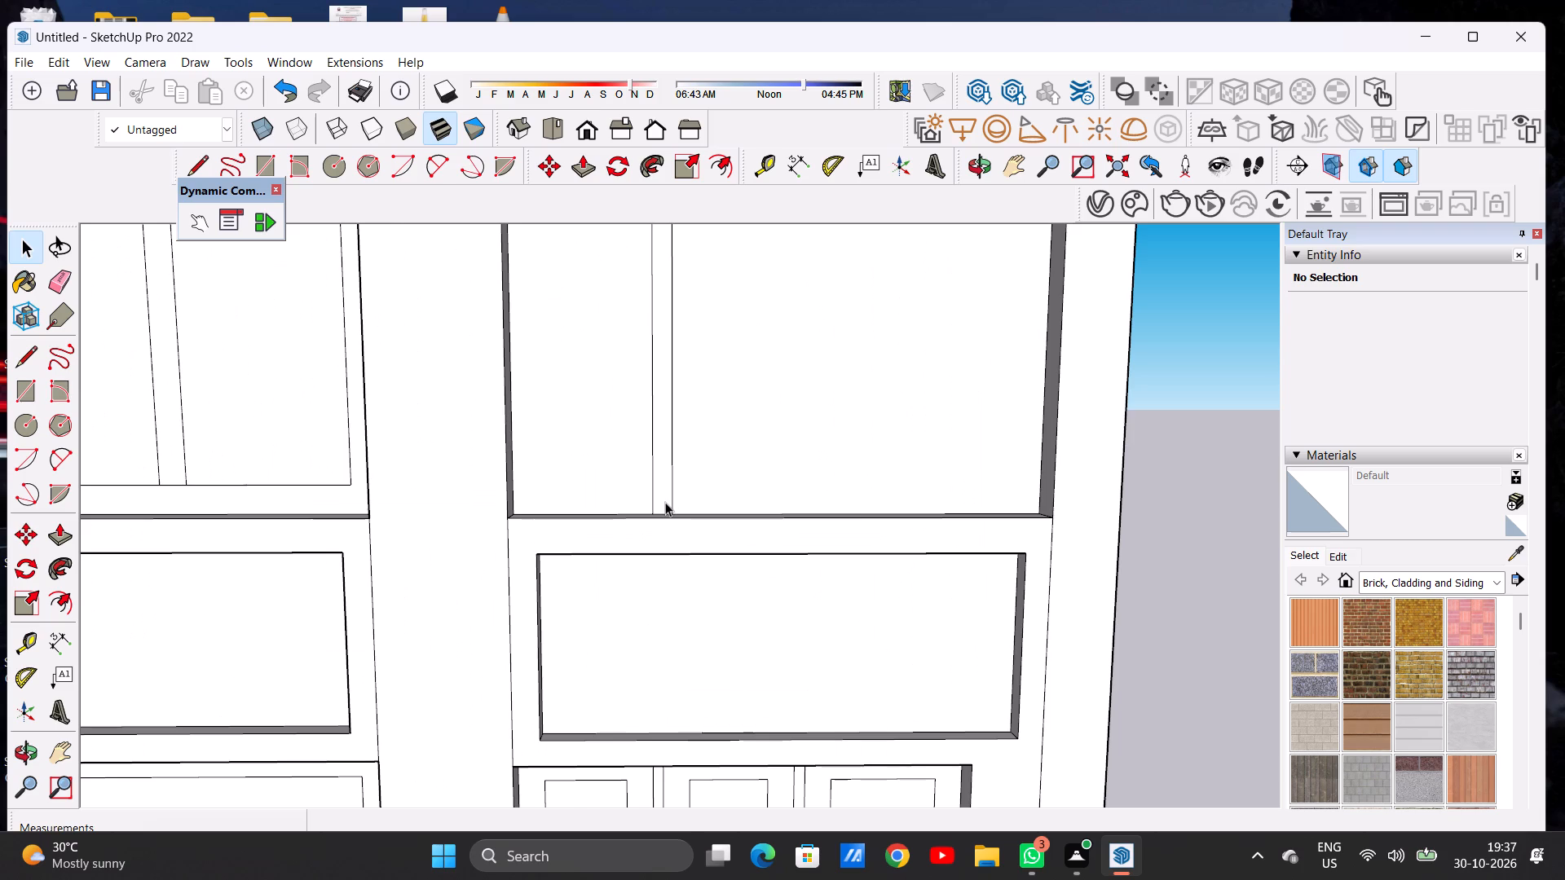
pyautogui.doubleClick(665, 502)
pyautogui.press('m')
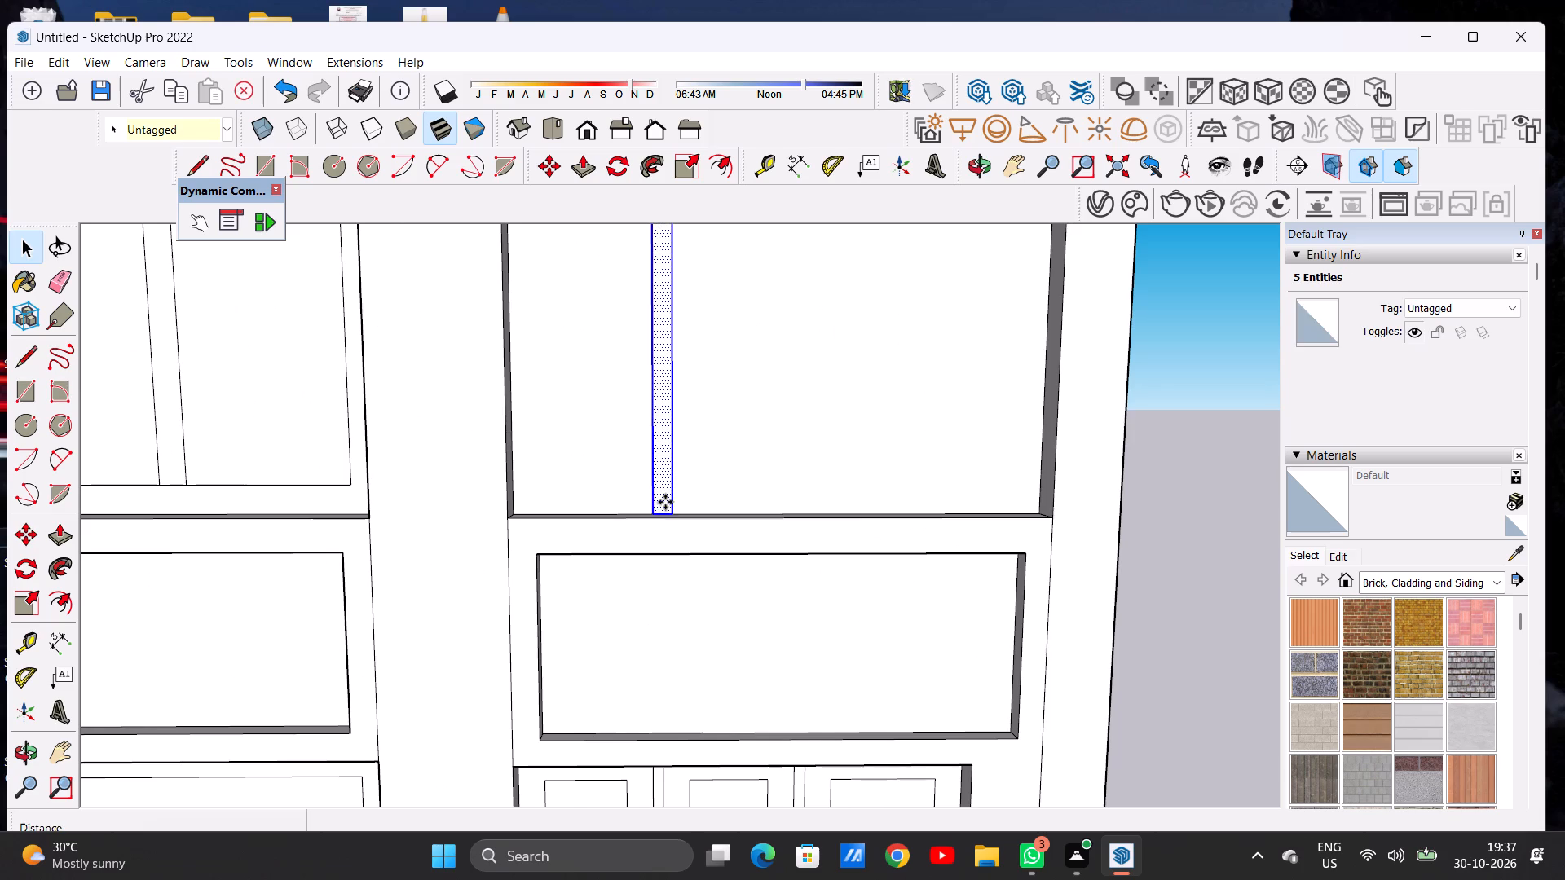
pyautogui.scroll(3, 676, 510)
pyautogui.scroll(-1, 676, 510)
pyautogui.scroll(1, 676, 510)
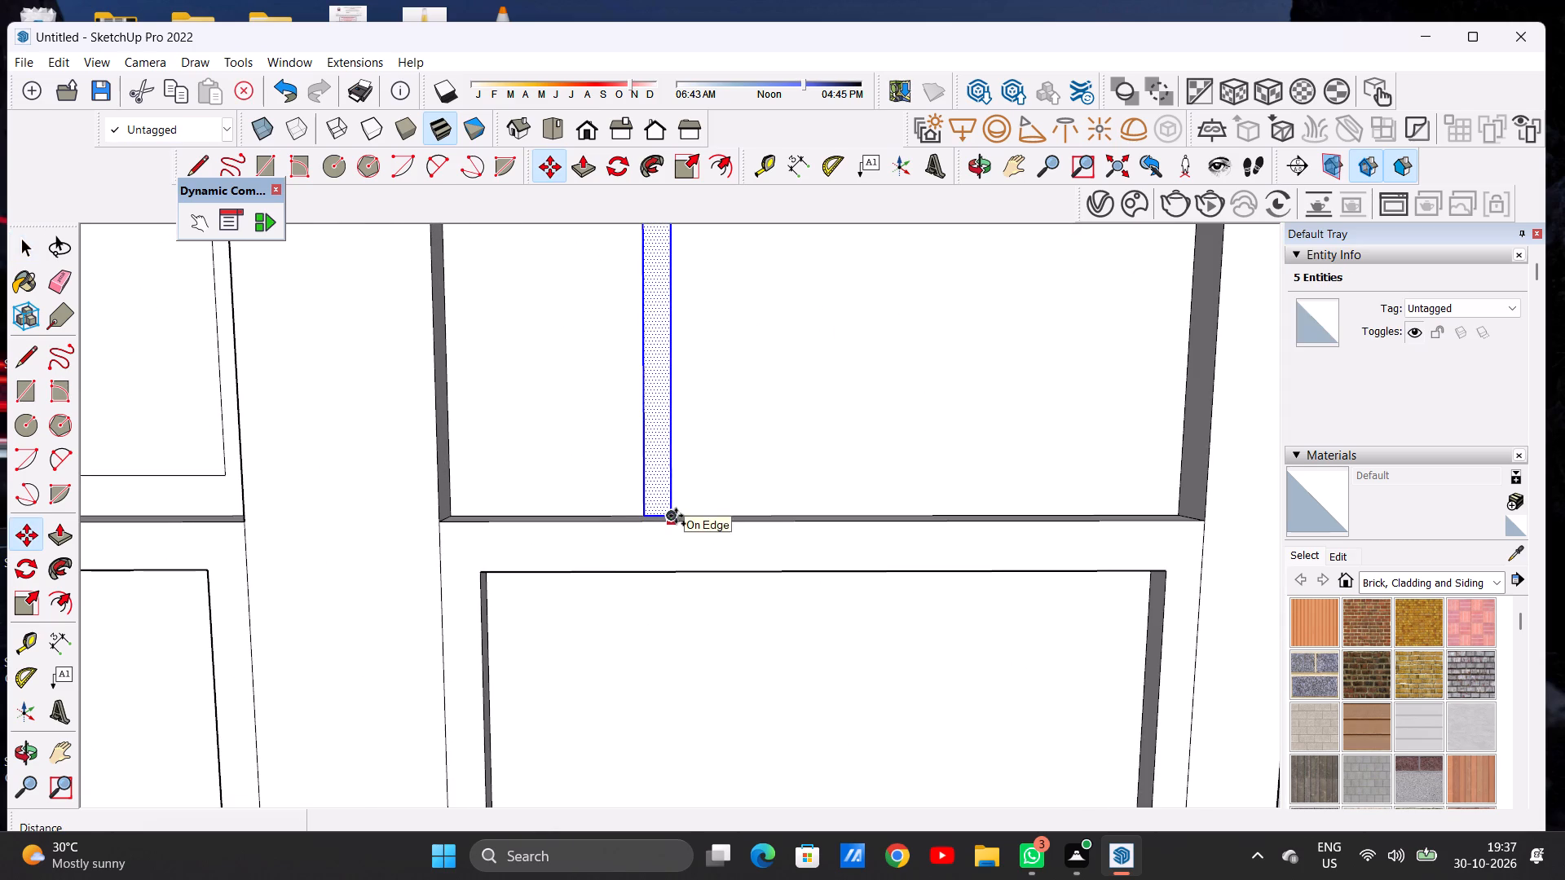
pyautogui.click(676, 516)
pyautogui.scroll(-11, 721, 517)
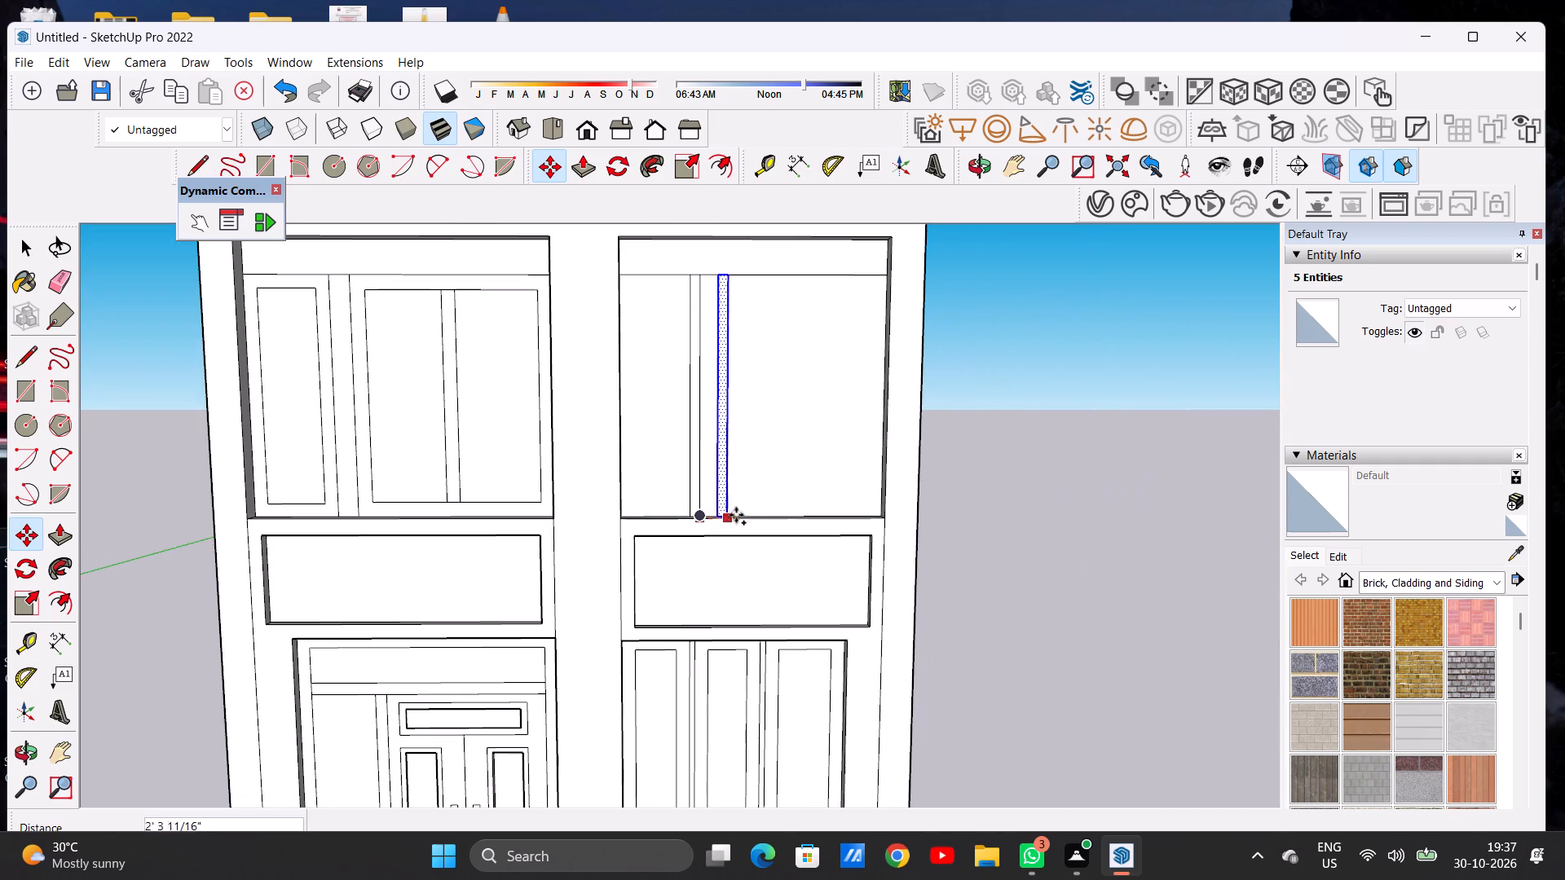
pyautogui.scroll(3, 805, 504)
pyautogui.scroll(-1, 805, 504)
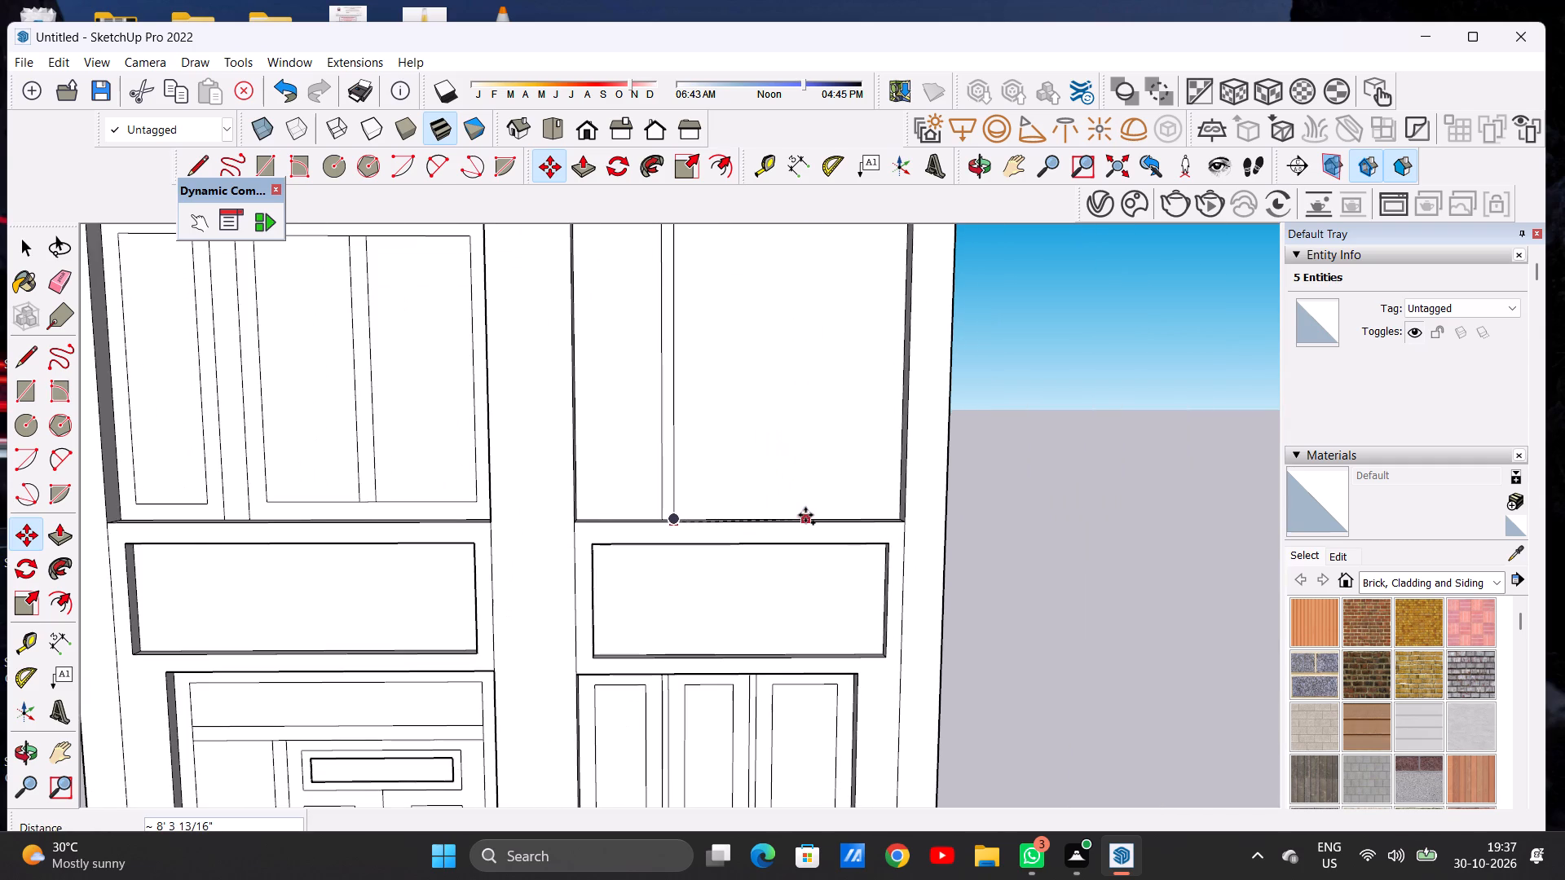
pyautogui.scroll(-7, 805, 515)
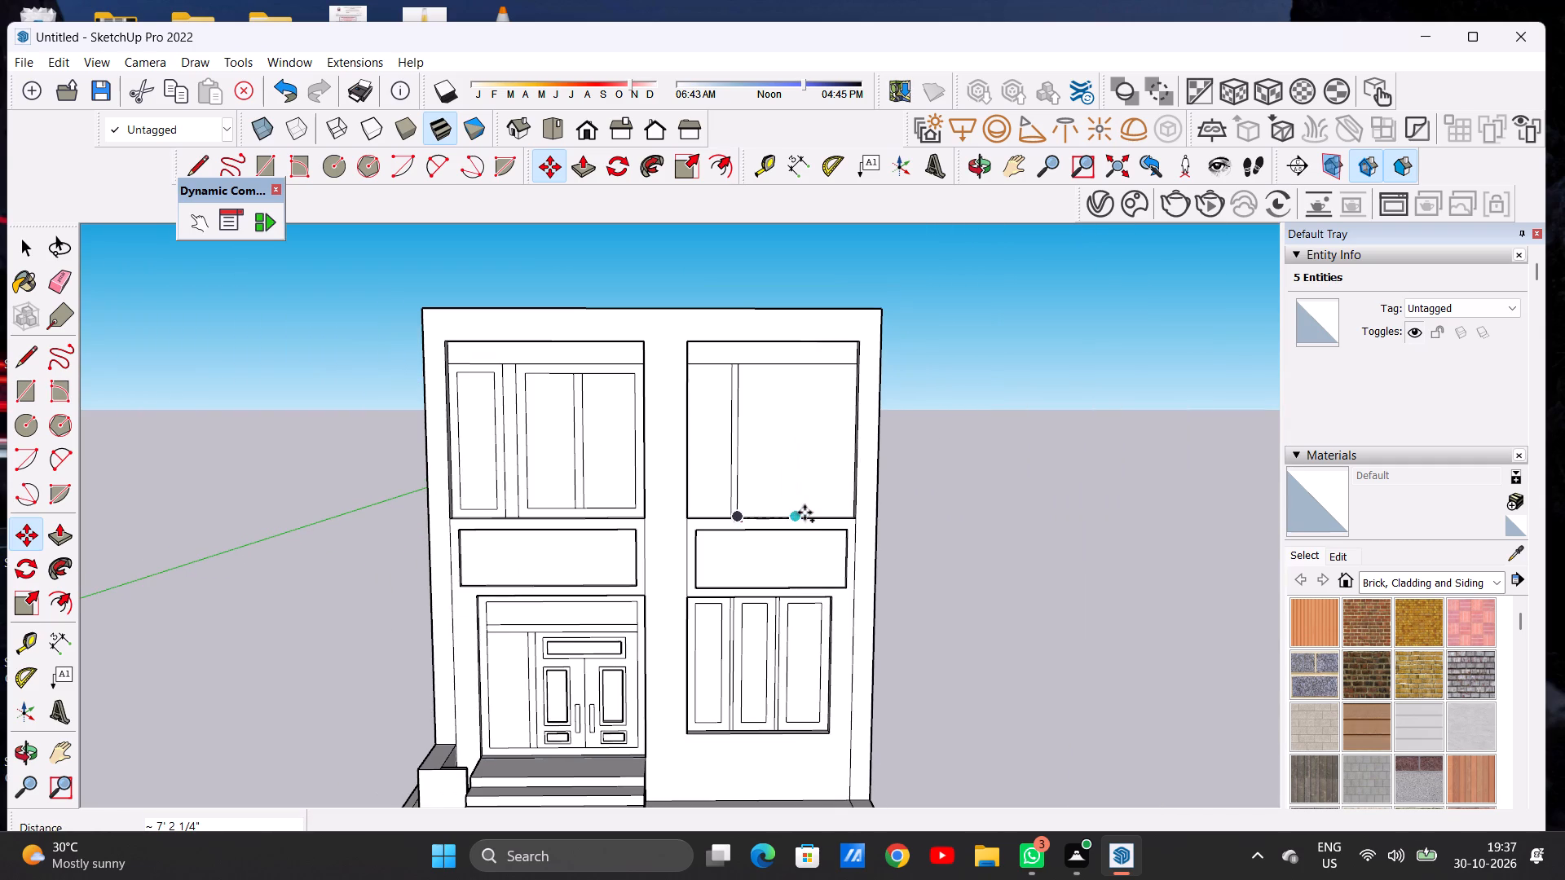
pyautogui.click(803, 511)
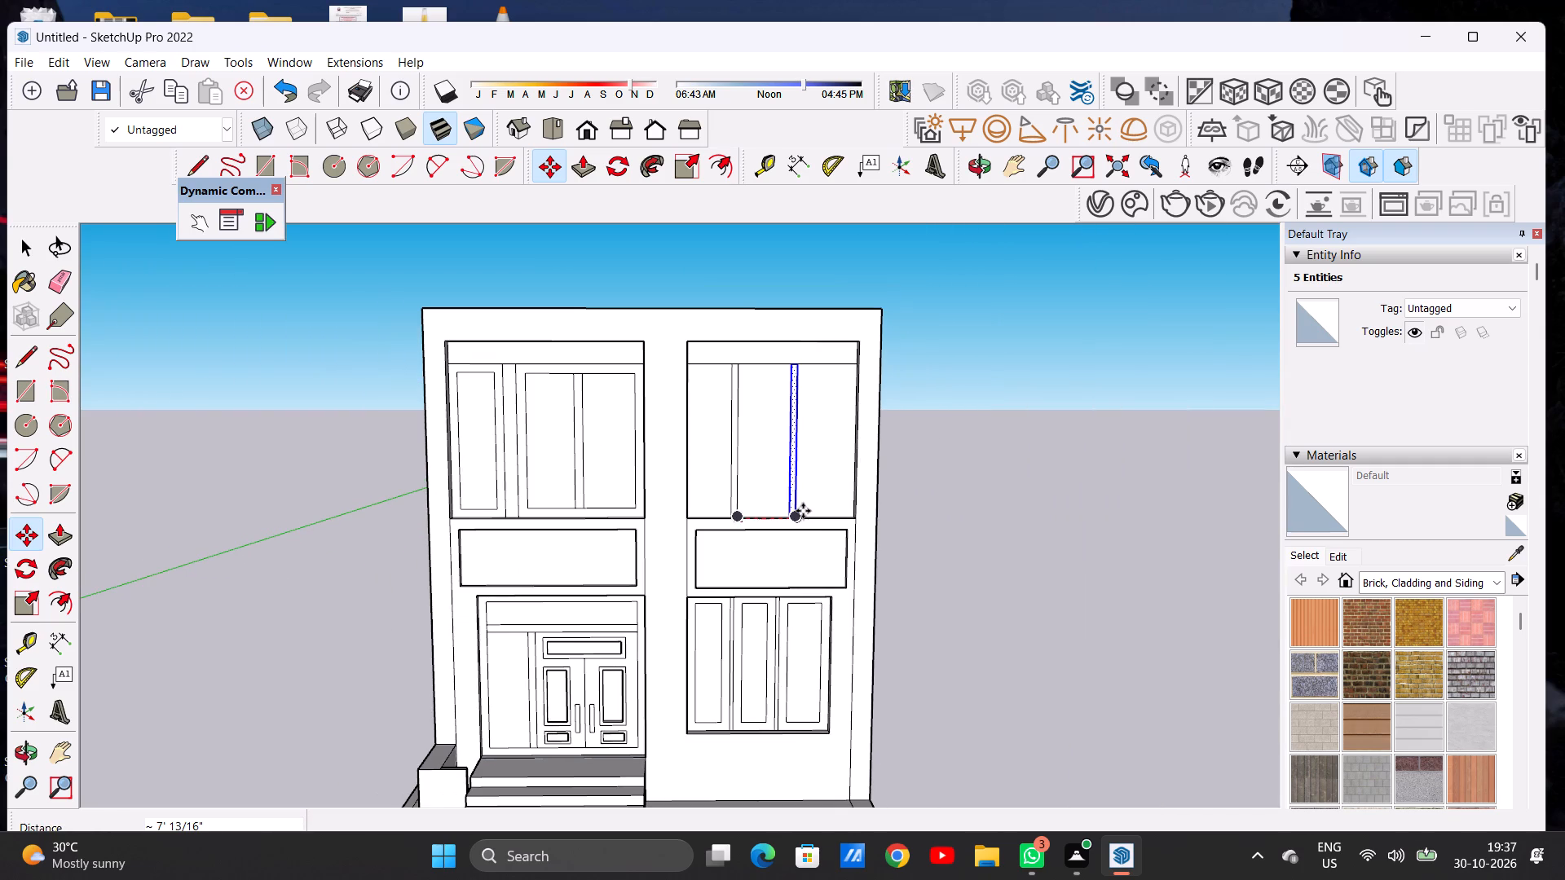
pyautogui.press('space')
pyautogui.click(979, 479)
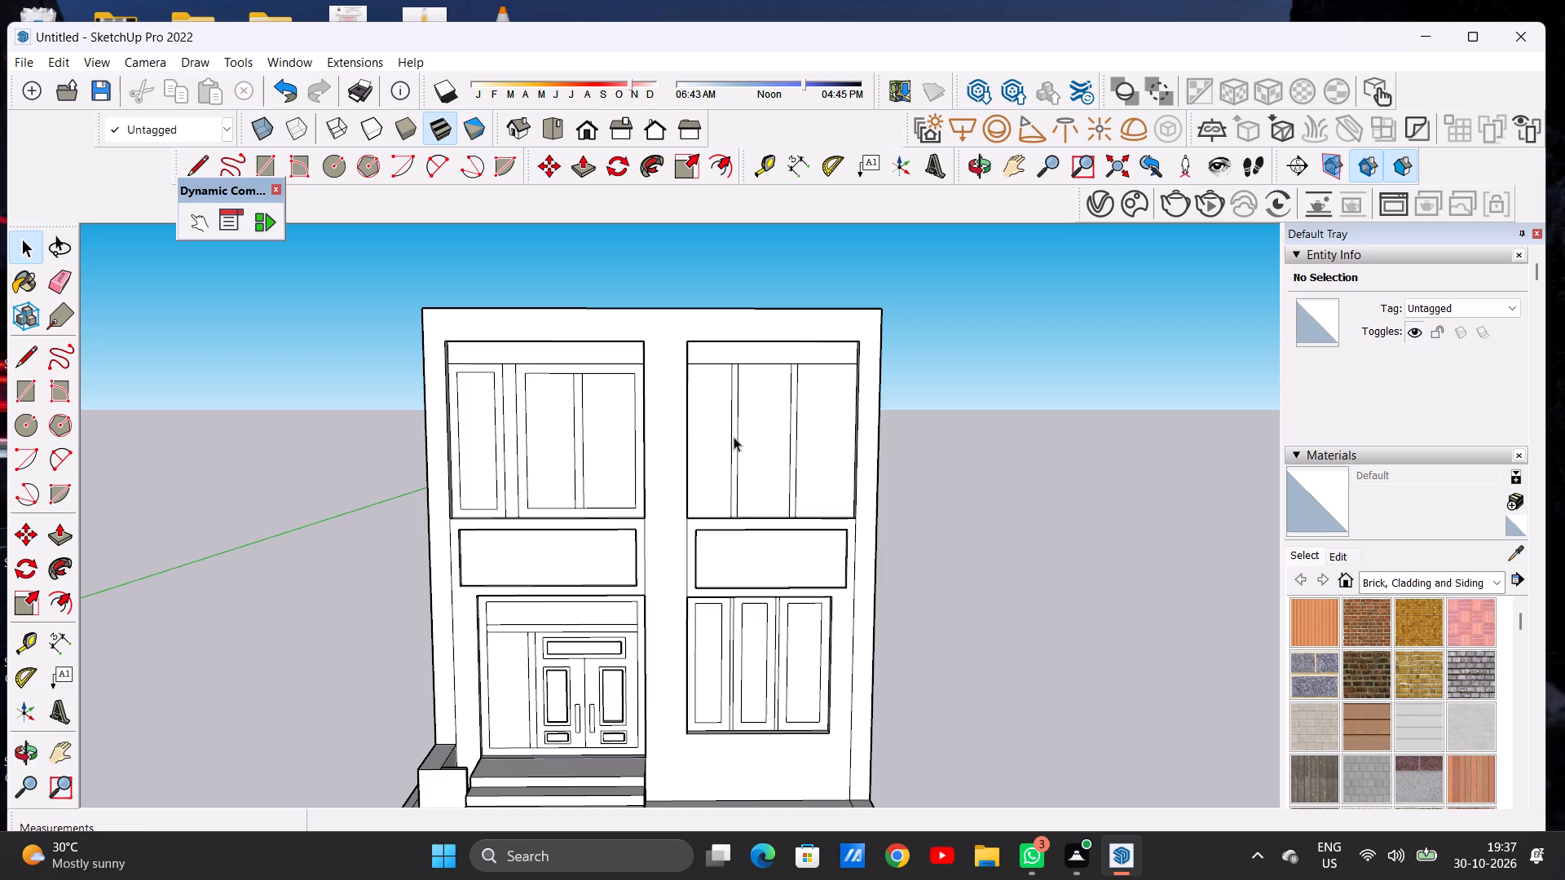
# Offset the outlines of all three panels in this upper recess inward by about 9 13/16" to form window frames.
pyautogui.scroll(-4, 720, 416)
pyautogui.scroll(13, 743, 415)
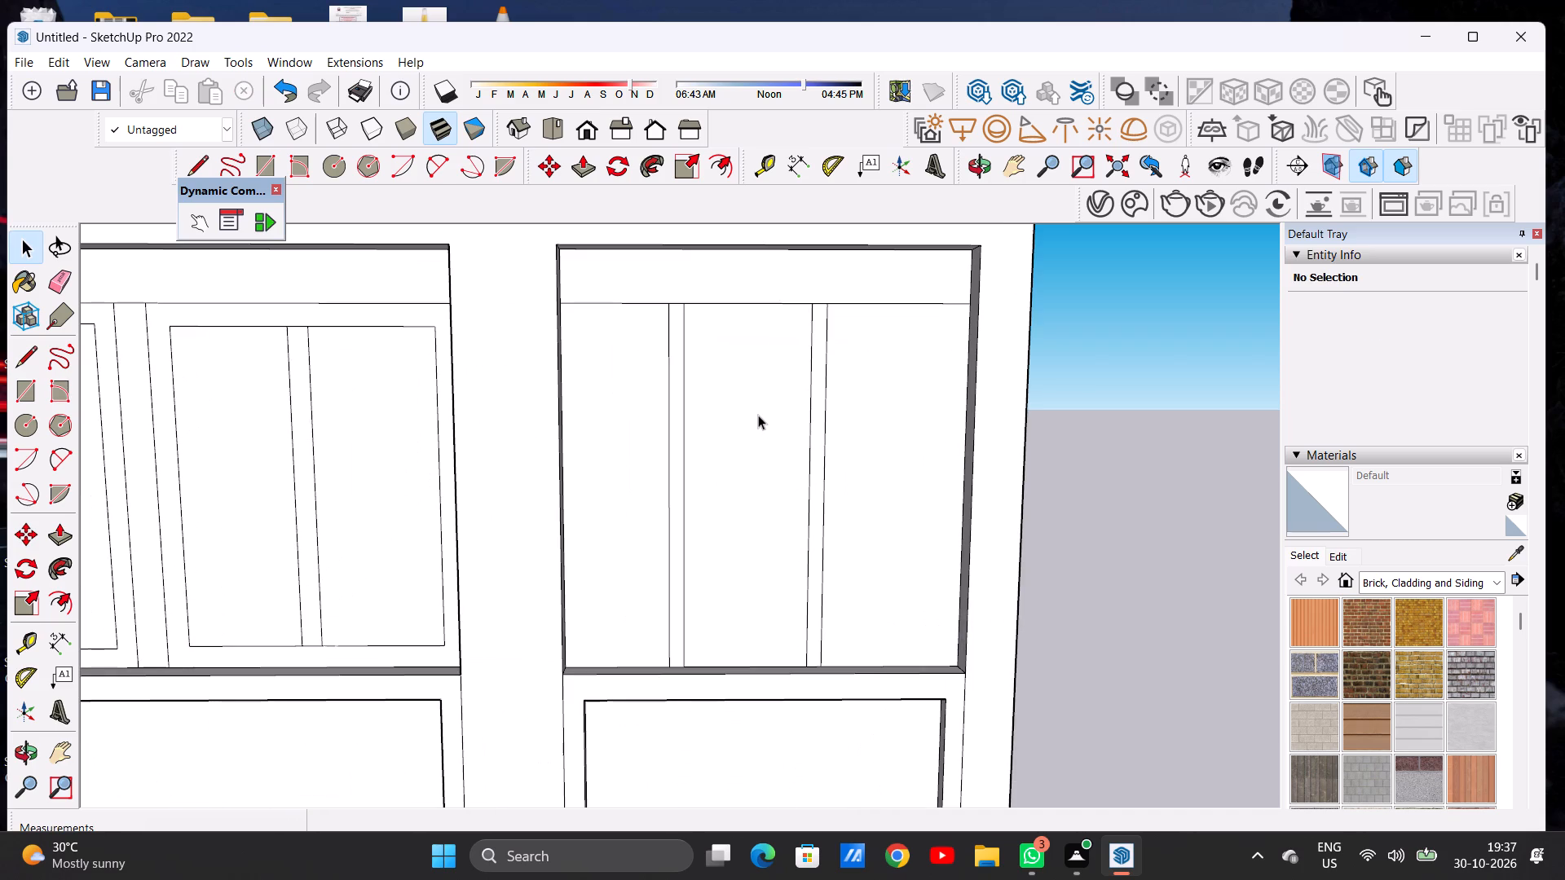
pyautogui.write('OF')
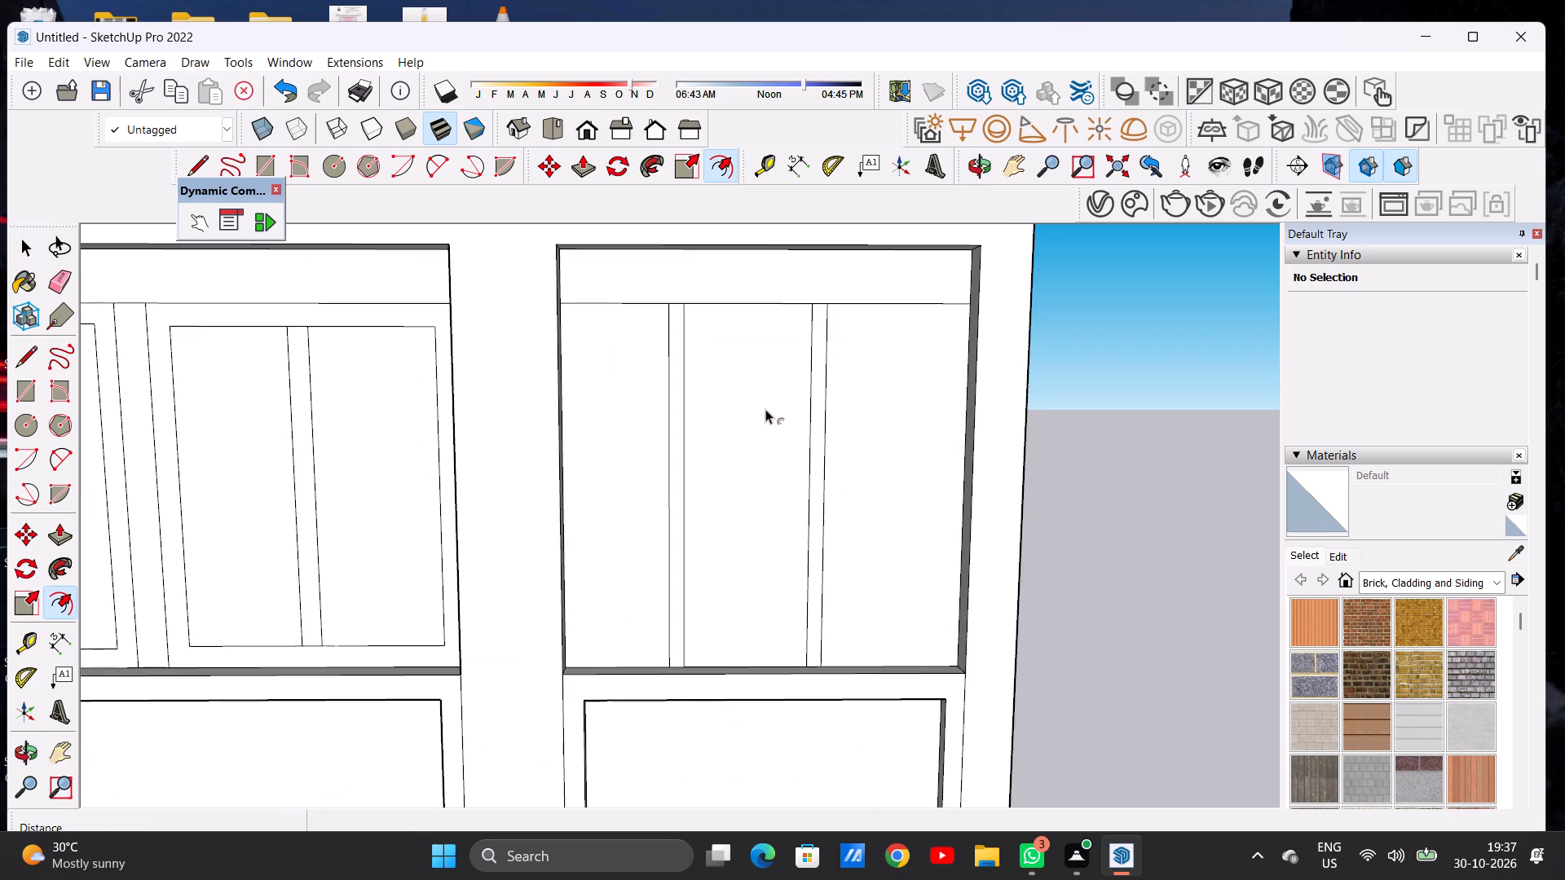
pyautogui.click(612, 338)
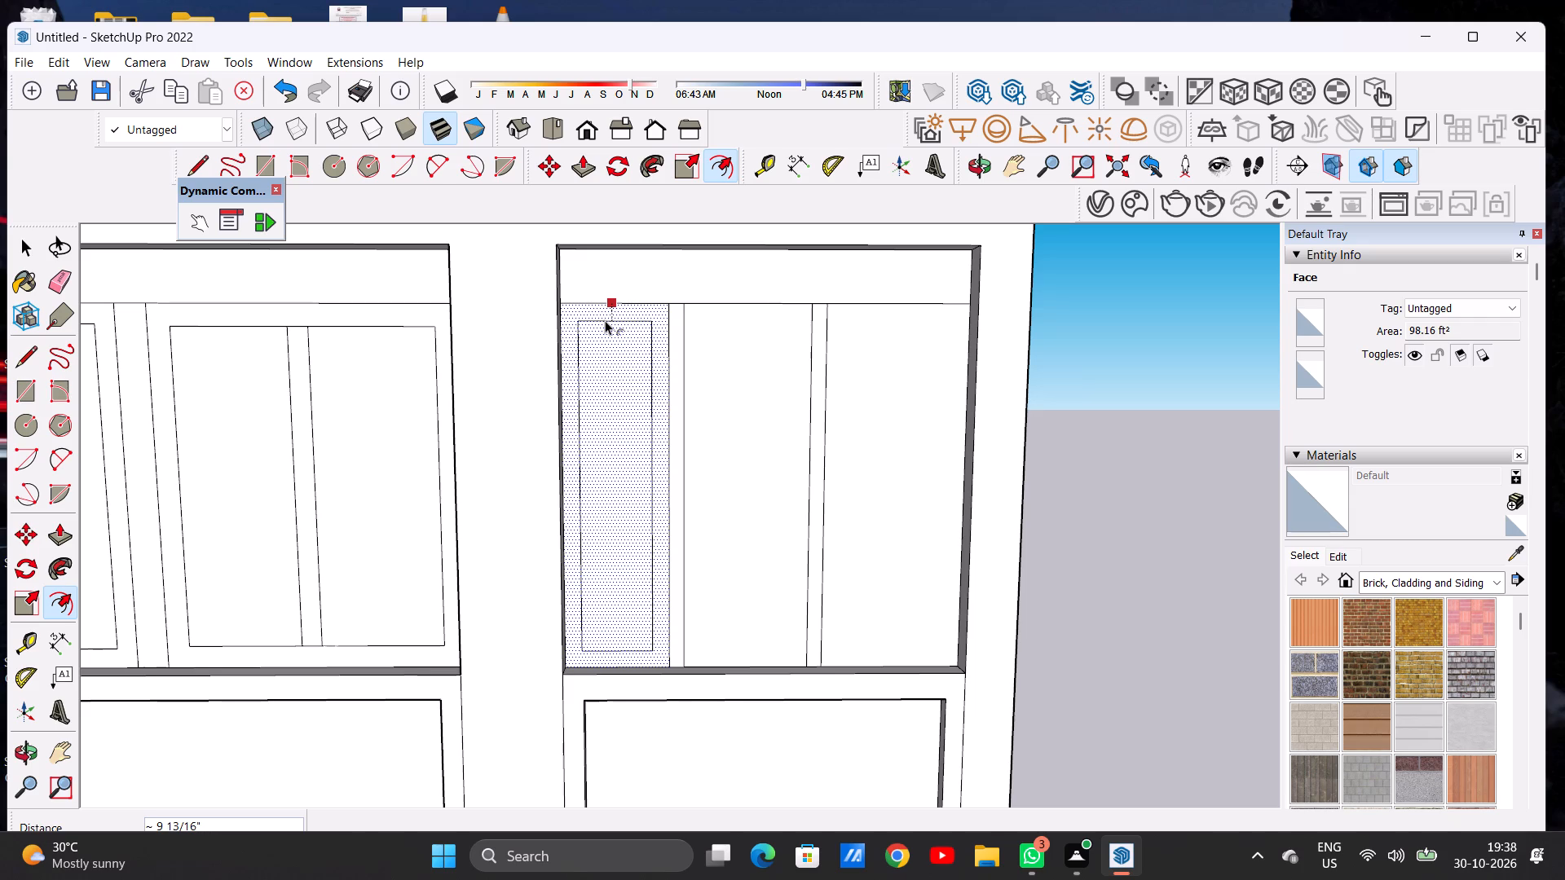
pyautogui.click(605, 320)
pyautogui.doubleClick(730, 348)
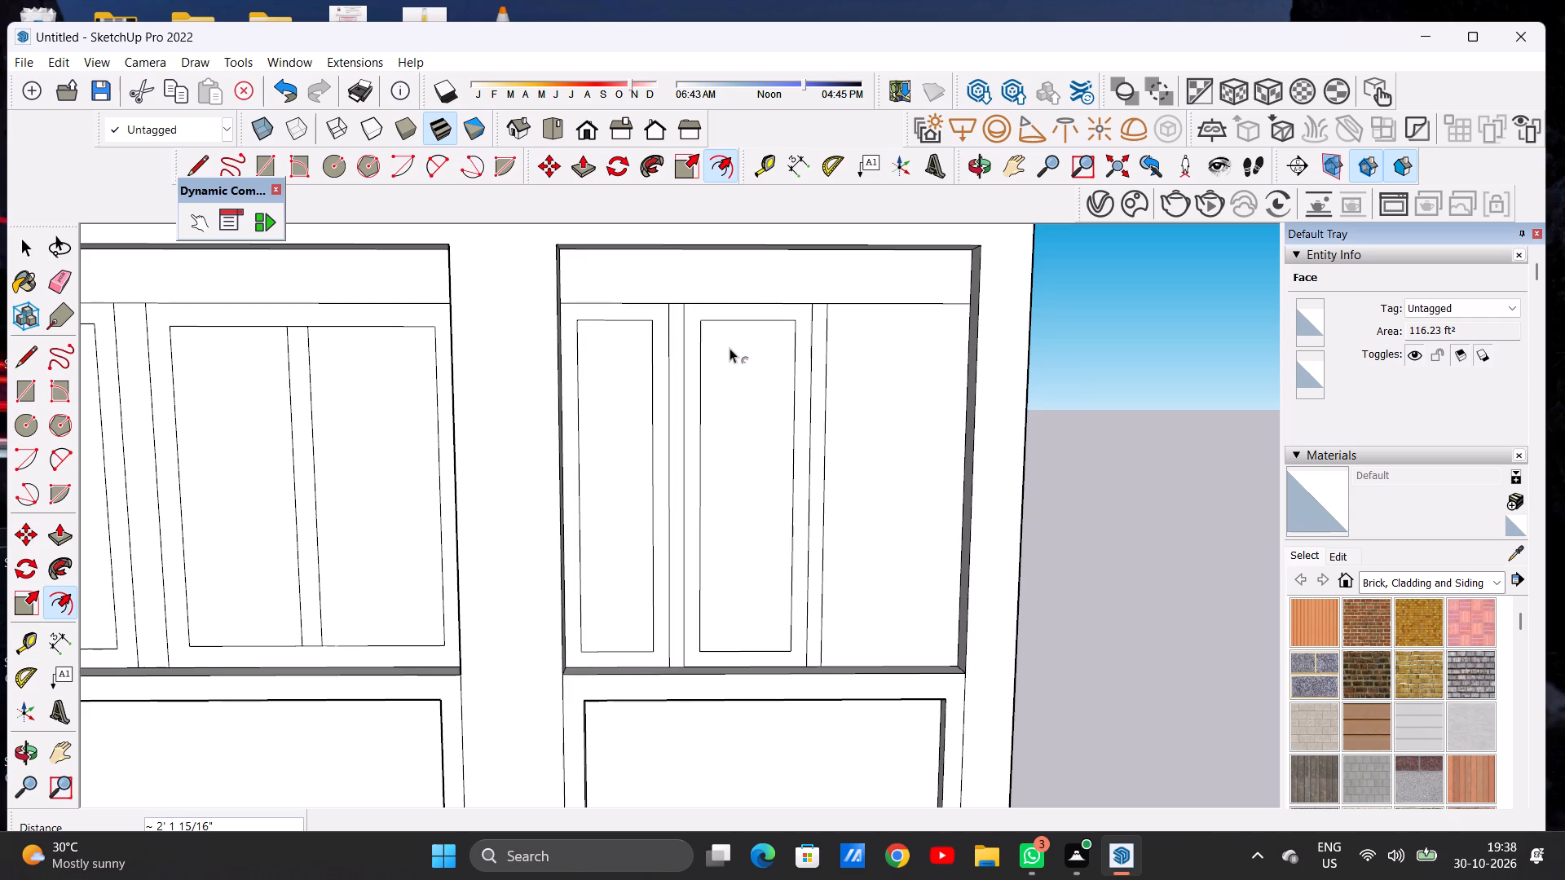
pyautogui.doubleClick(871, 364)
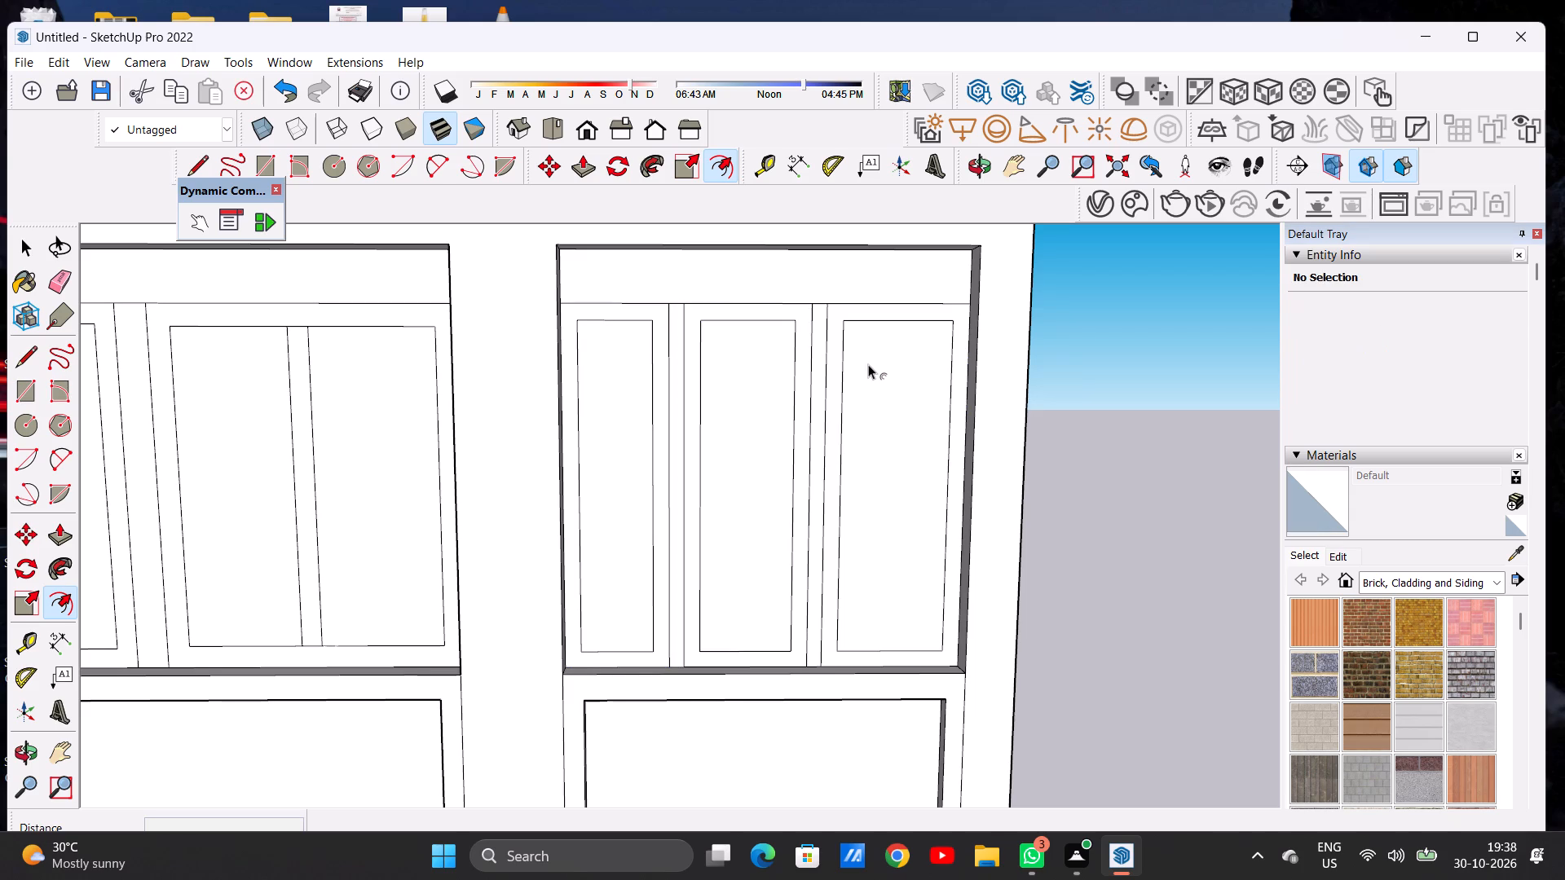
pyautogui.press('space')
pyautogui.scroll(-14, 827, 391)
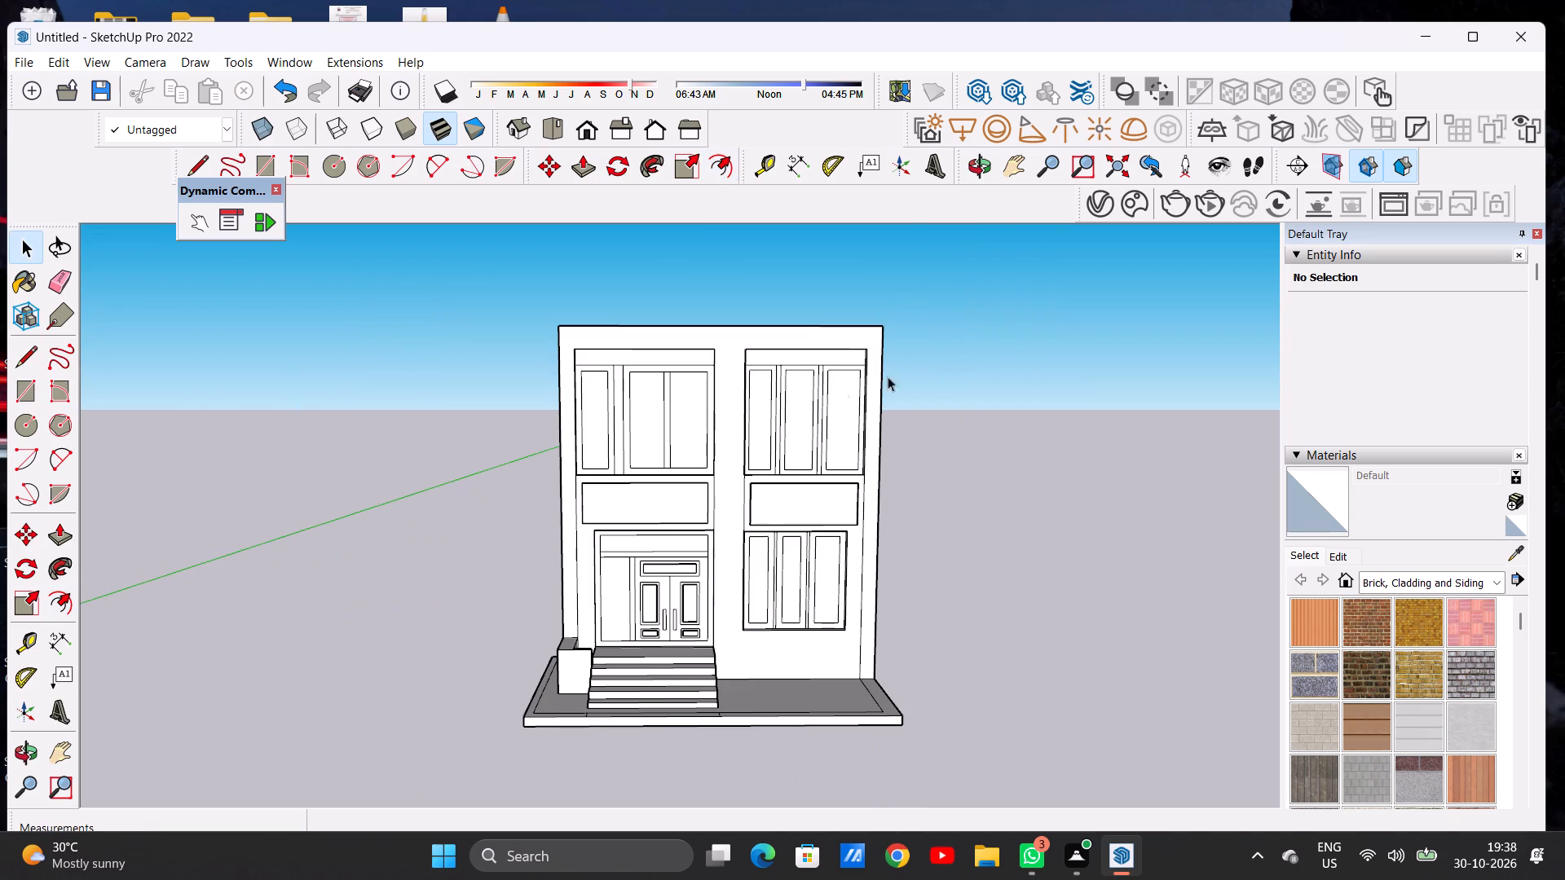
pyautogui.click(994, 361)
# Examine the facade from the front and at an angle, comparing the framed panels in the two upper recesses.
pyautogui.scroll(15, 784, 363)
pyautogui.moveTo(861, 402); pyautogui.dragTo(844, 405, button='middle')
pyautogui.scroll(-5, 842, 408)
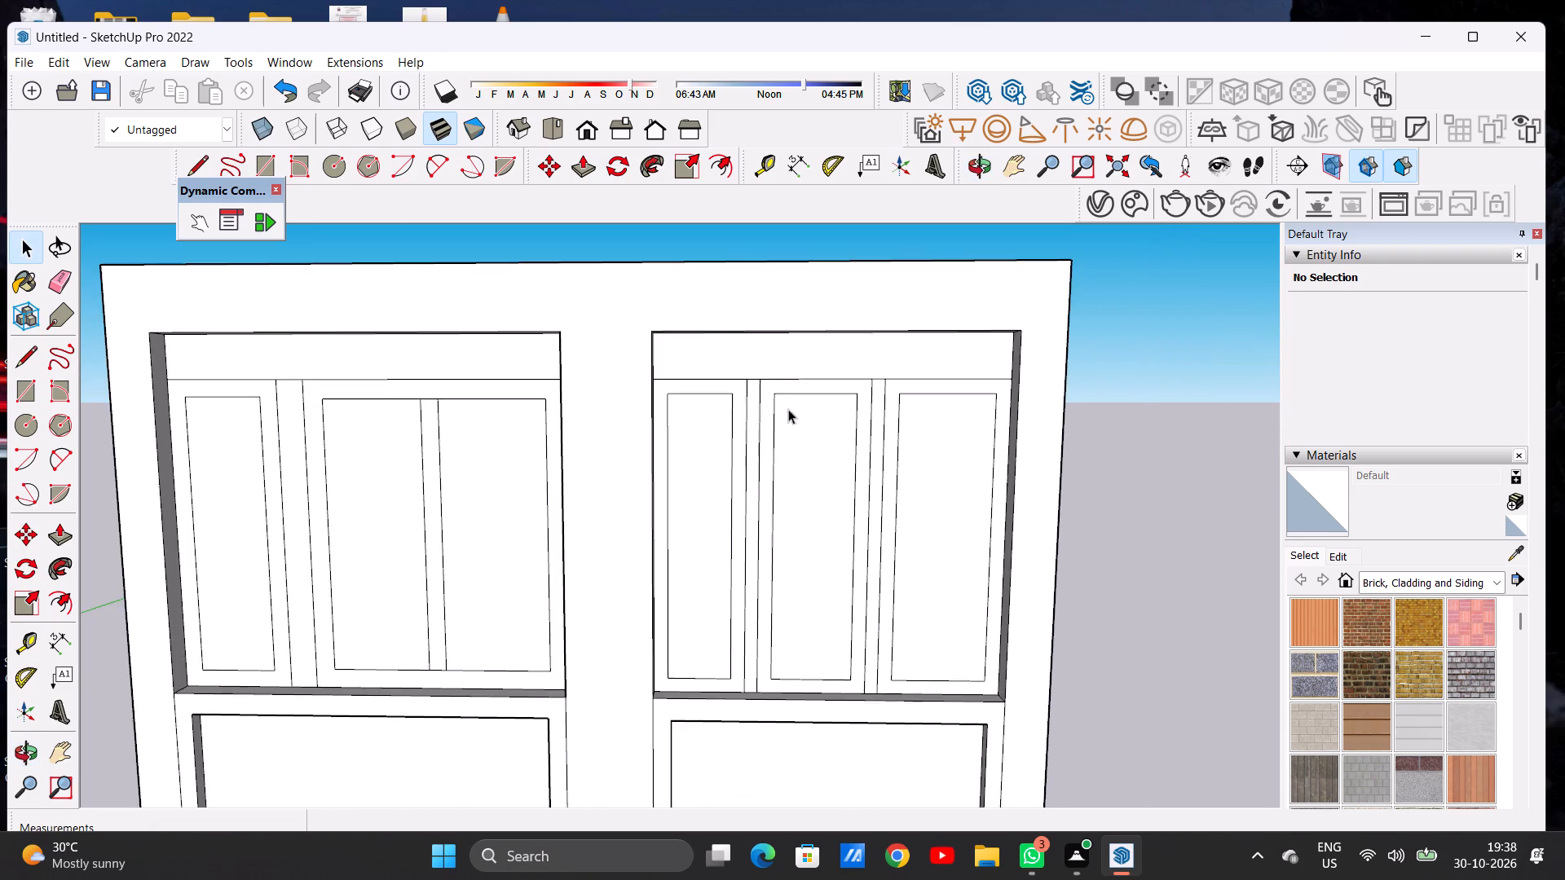
pyautogui.scroll(-15, 785, 411)
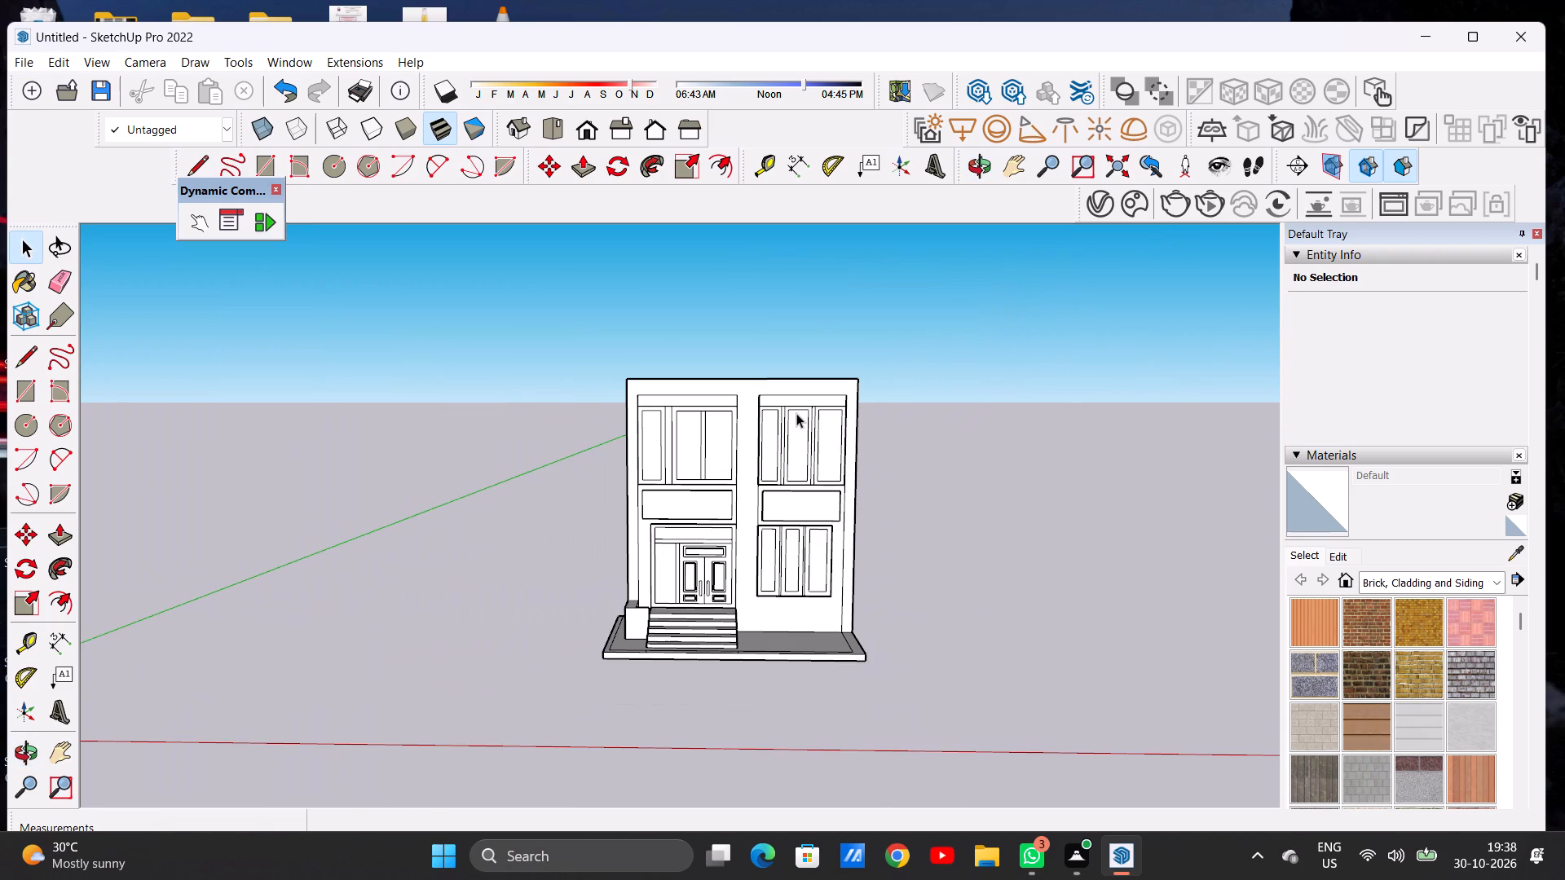
pyautogui.scroll(4, 817, 372)
pyautogui.scroll(-1, 818, 372)
pyautogui.scroll(3, 818, 372)
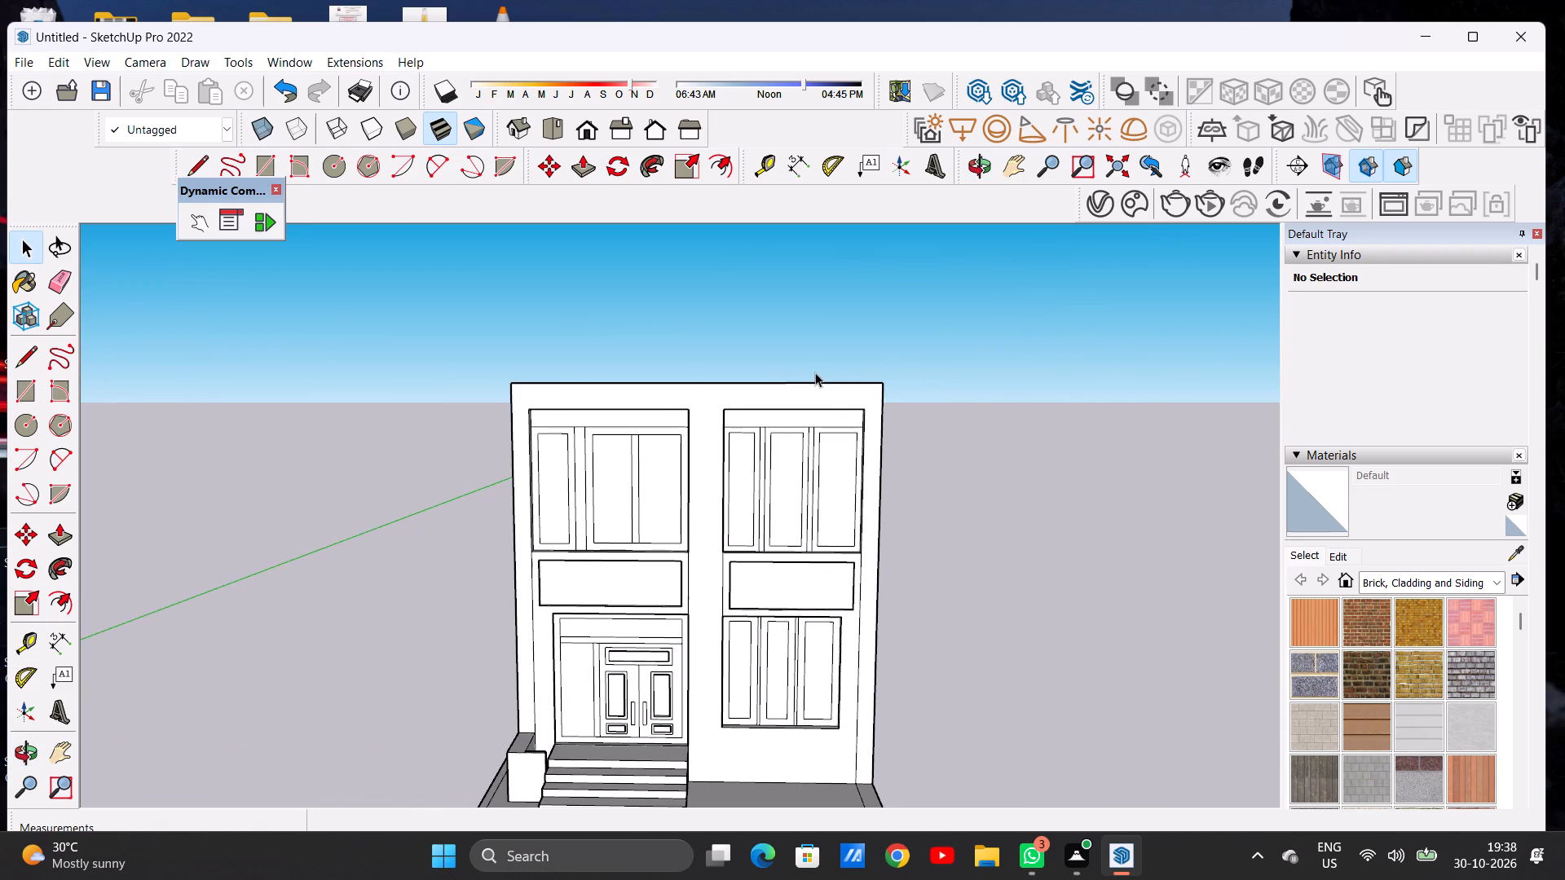
pyautogui.moveTo(829, 401); pyautogui.dragTo(692, 486, button='middle')
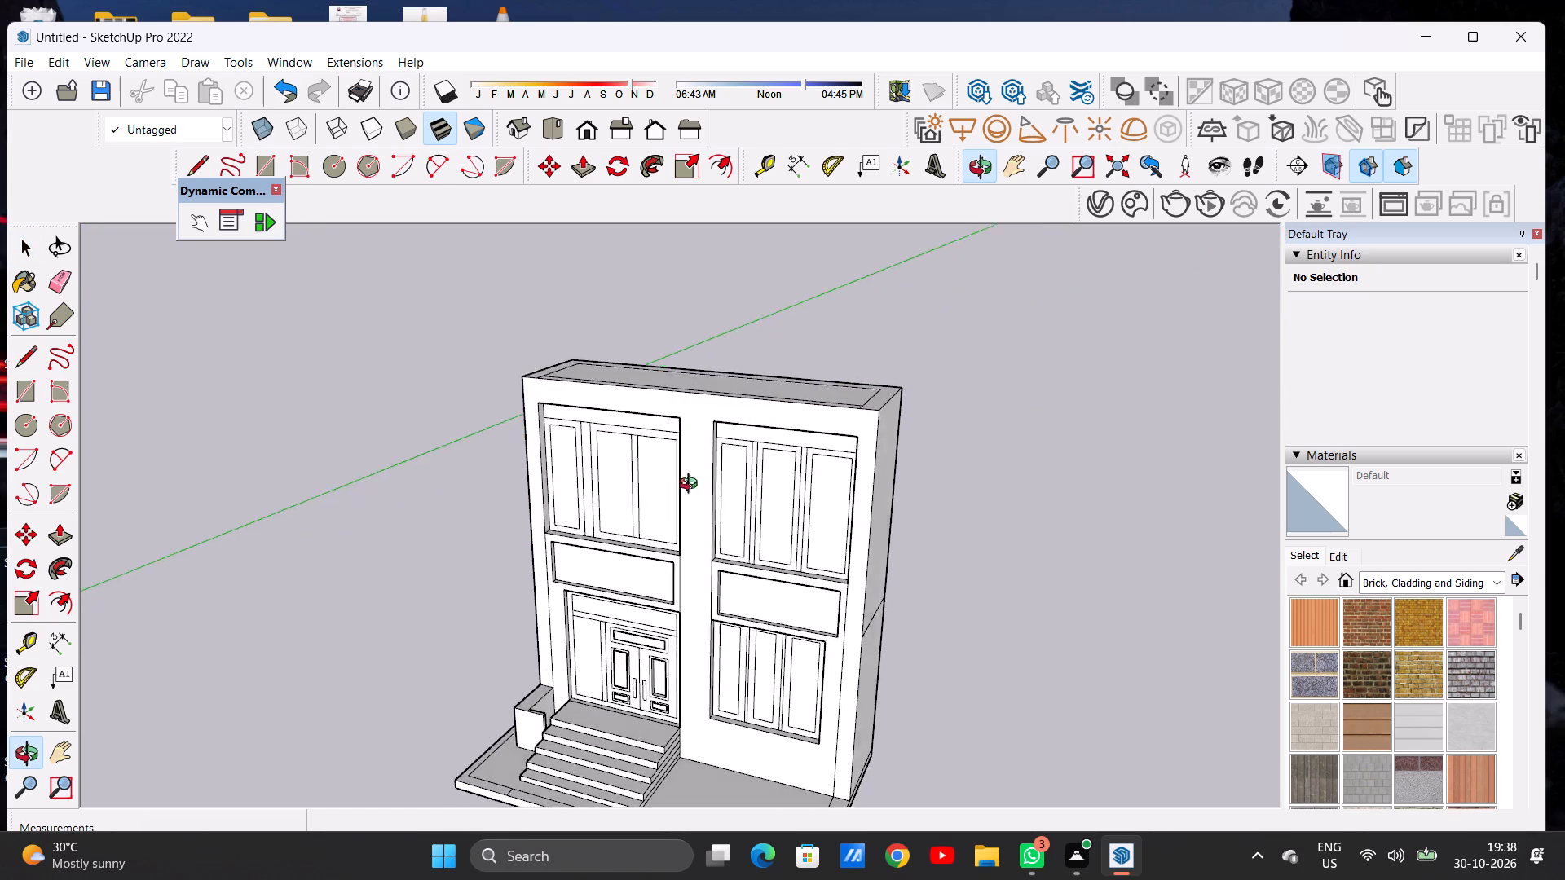
pyautogui.moveTo(692, 486); pyautogui.dragTo(818, 398, button='middle')
pyautogui.scroll(9, 811, 423)
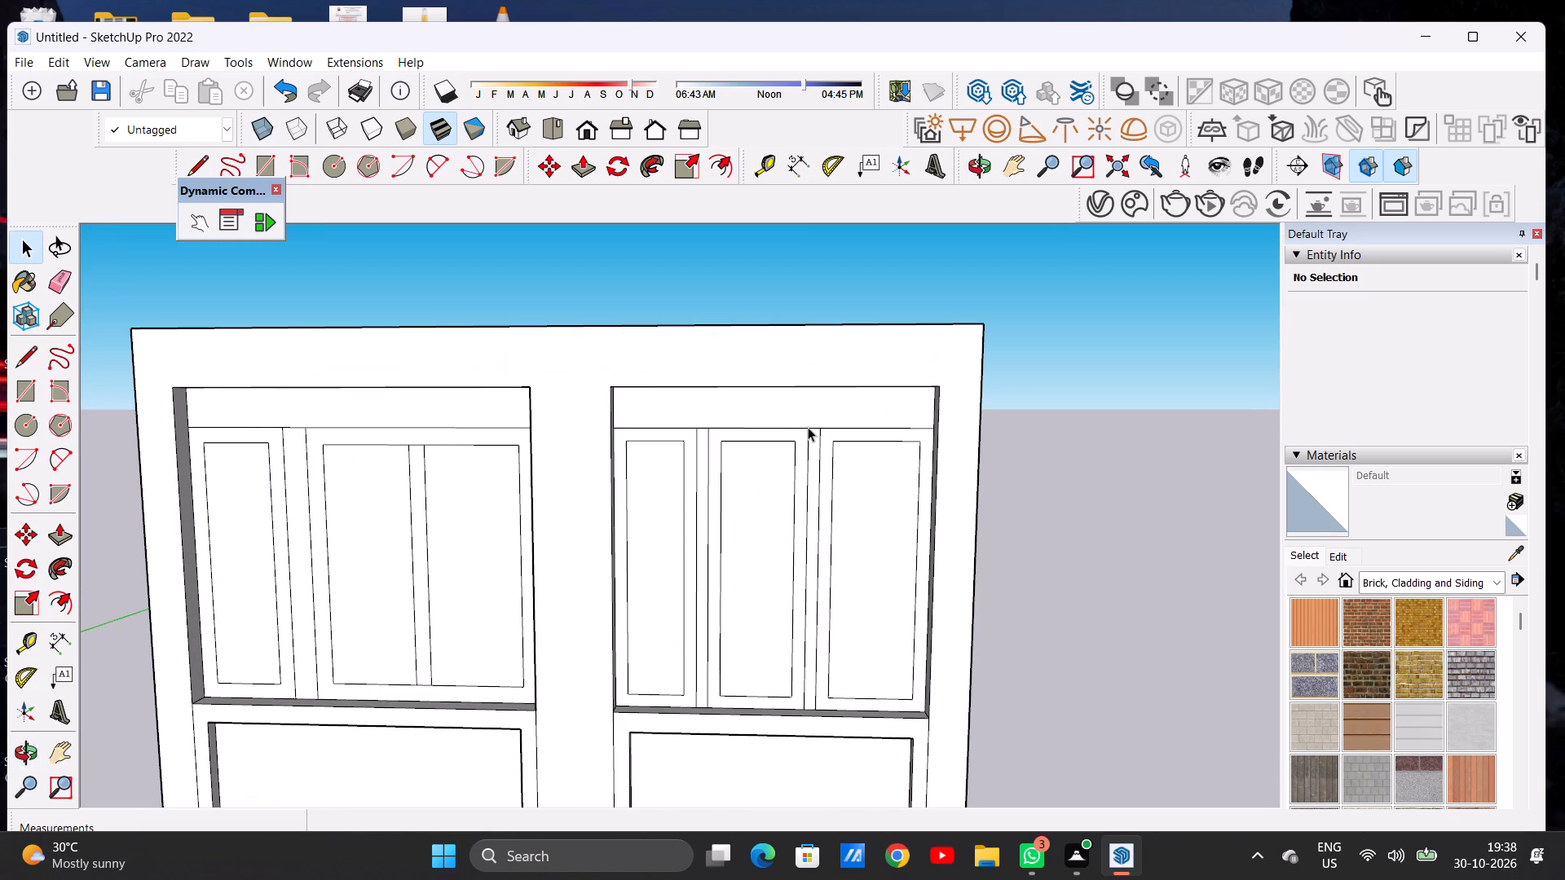
pyautogui.scroll(-8, 765, 413)
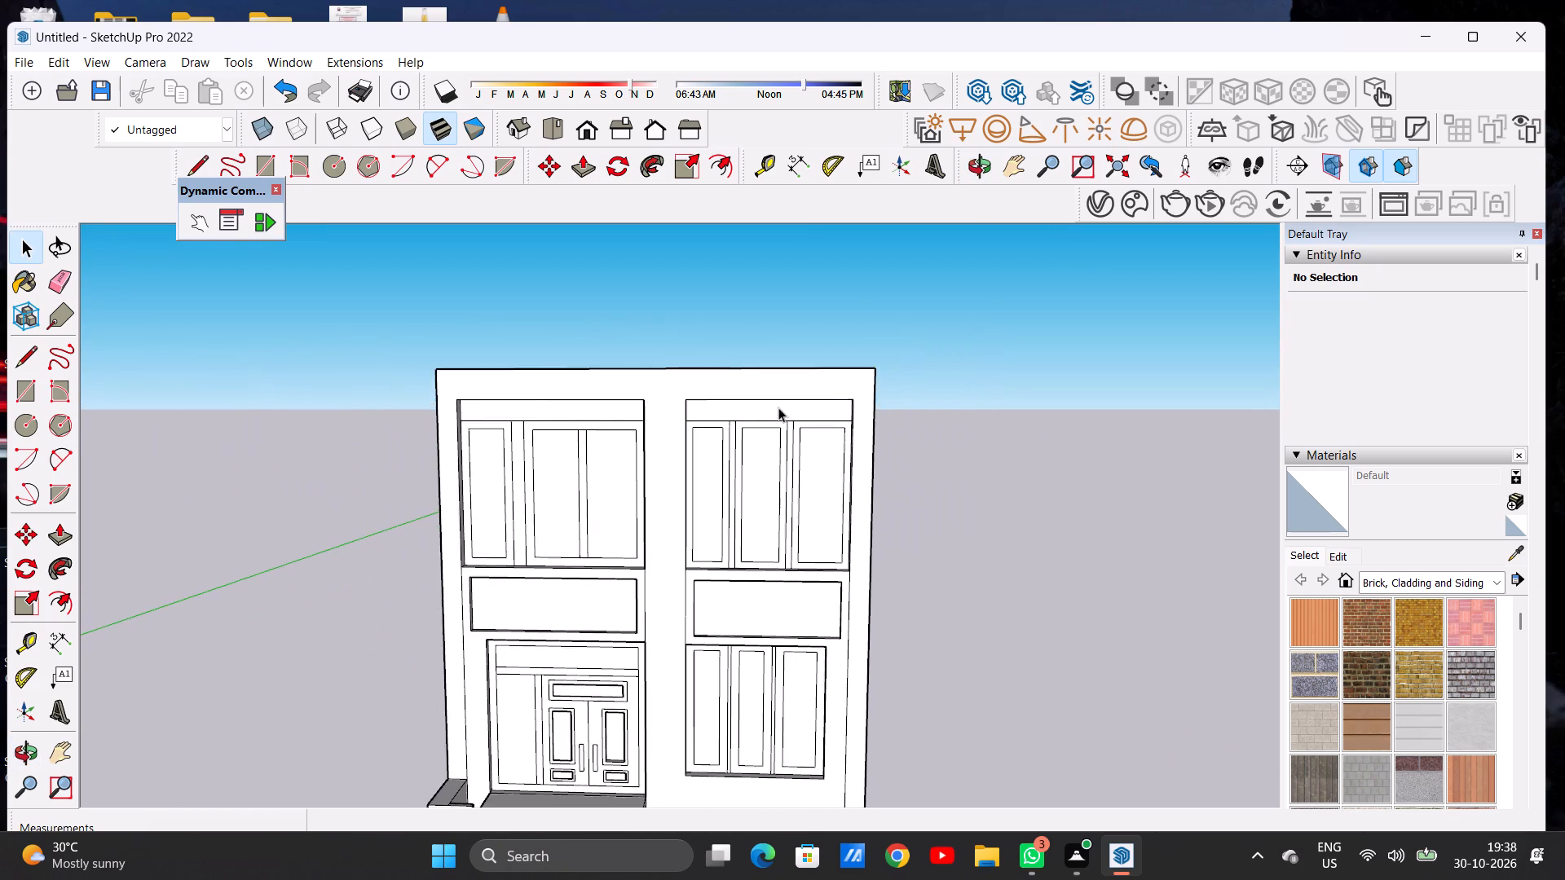
pyautogui.scroll(-4, 779, 407)
pyautogui.middleClick(719, 506)
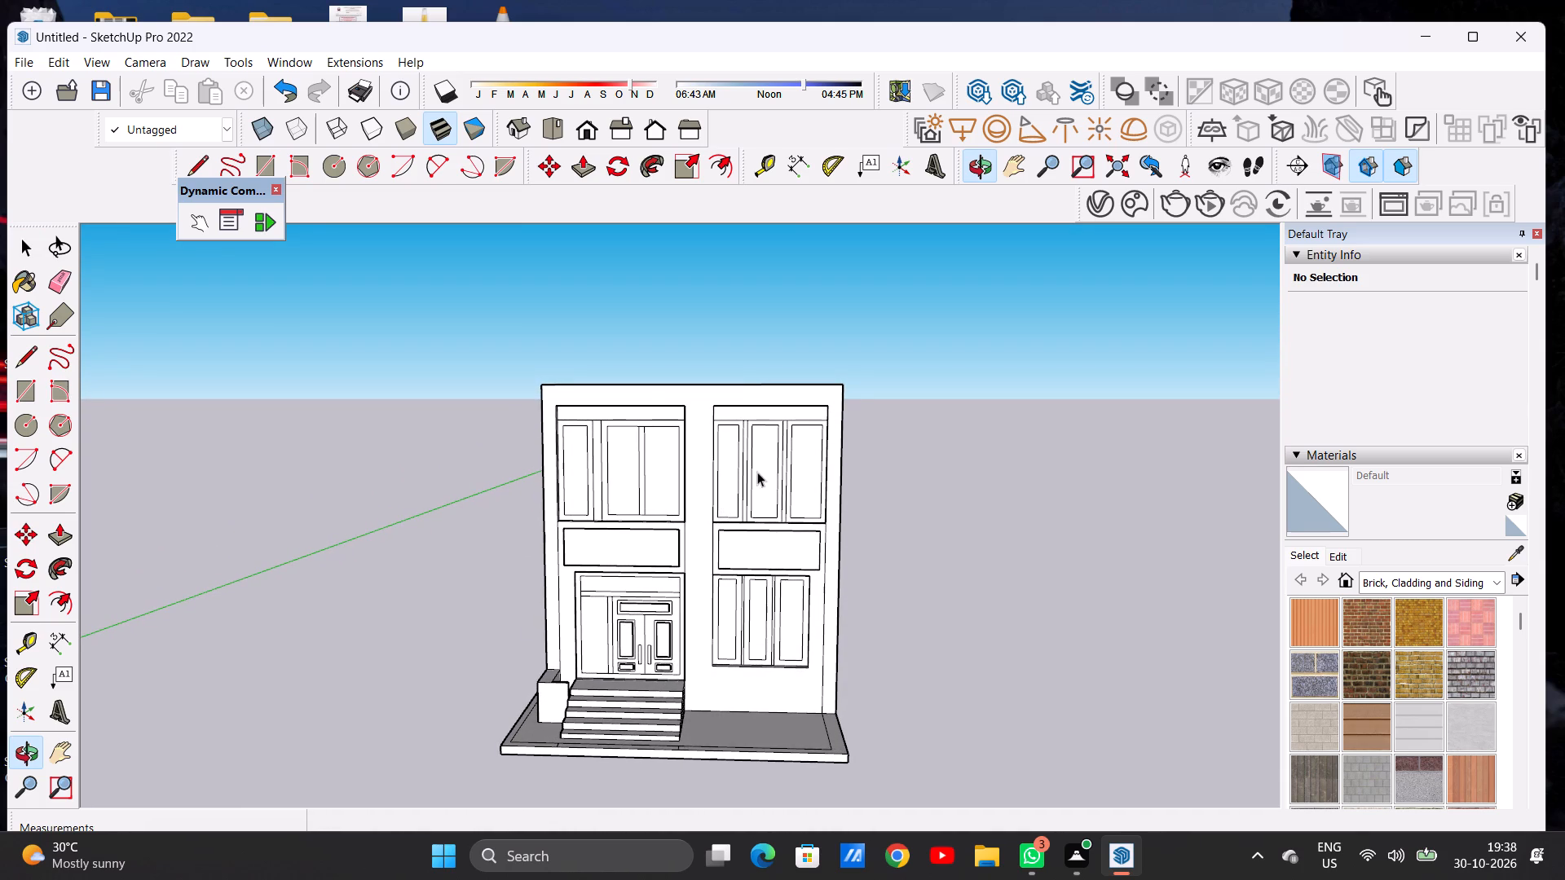
pyautogui.scroll(4, 774, 425)
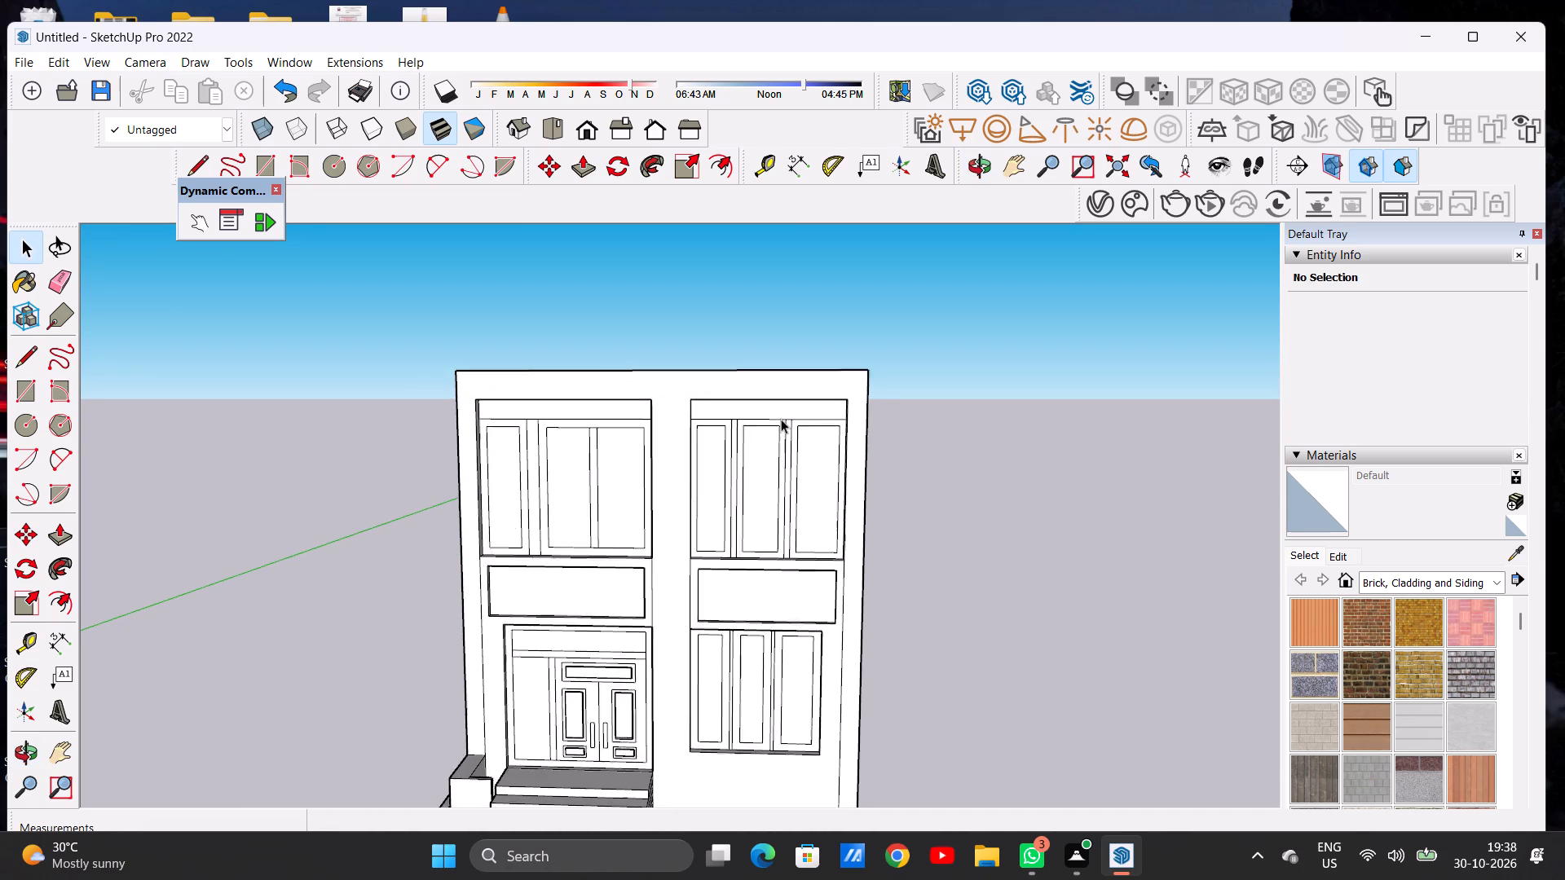
pyautogui.scroll(10, 781, 419)
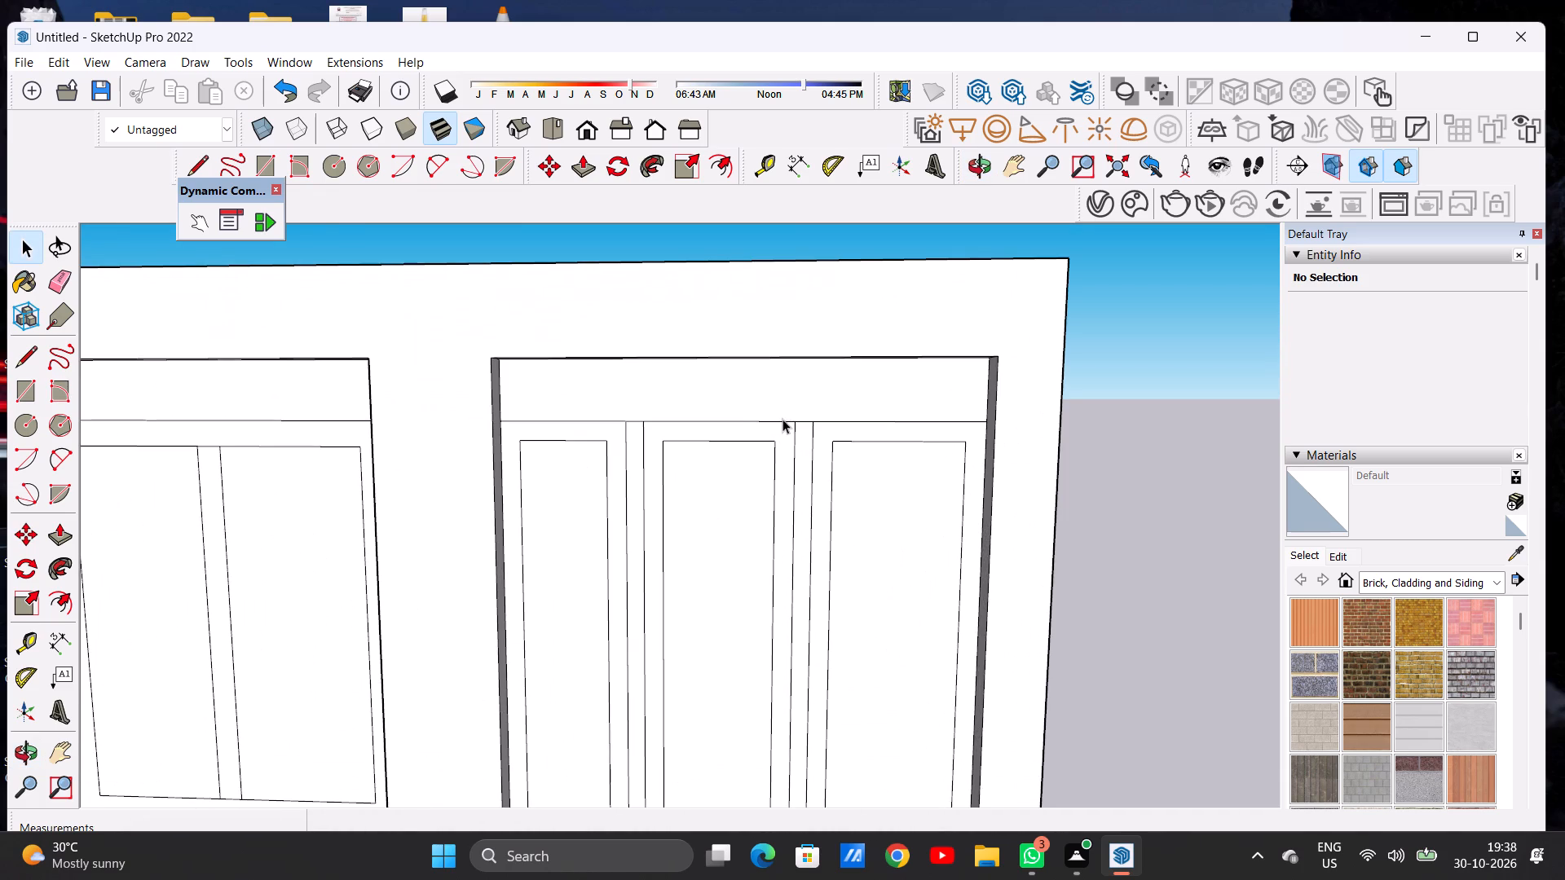
pyautogui.scroll(-7, 779, 417)
pyautogui.moveTo(822, 412); pyautogui.dragTo(752, 433, button='middle')
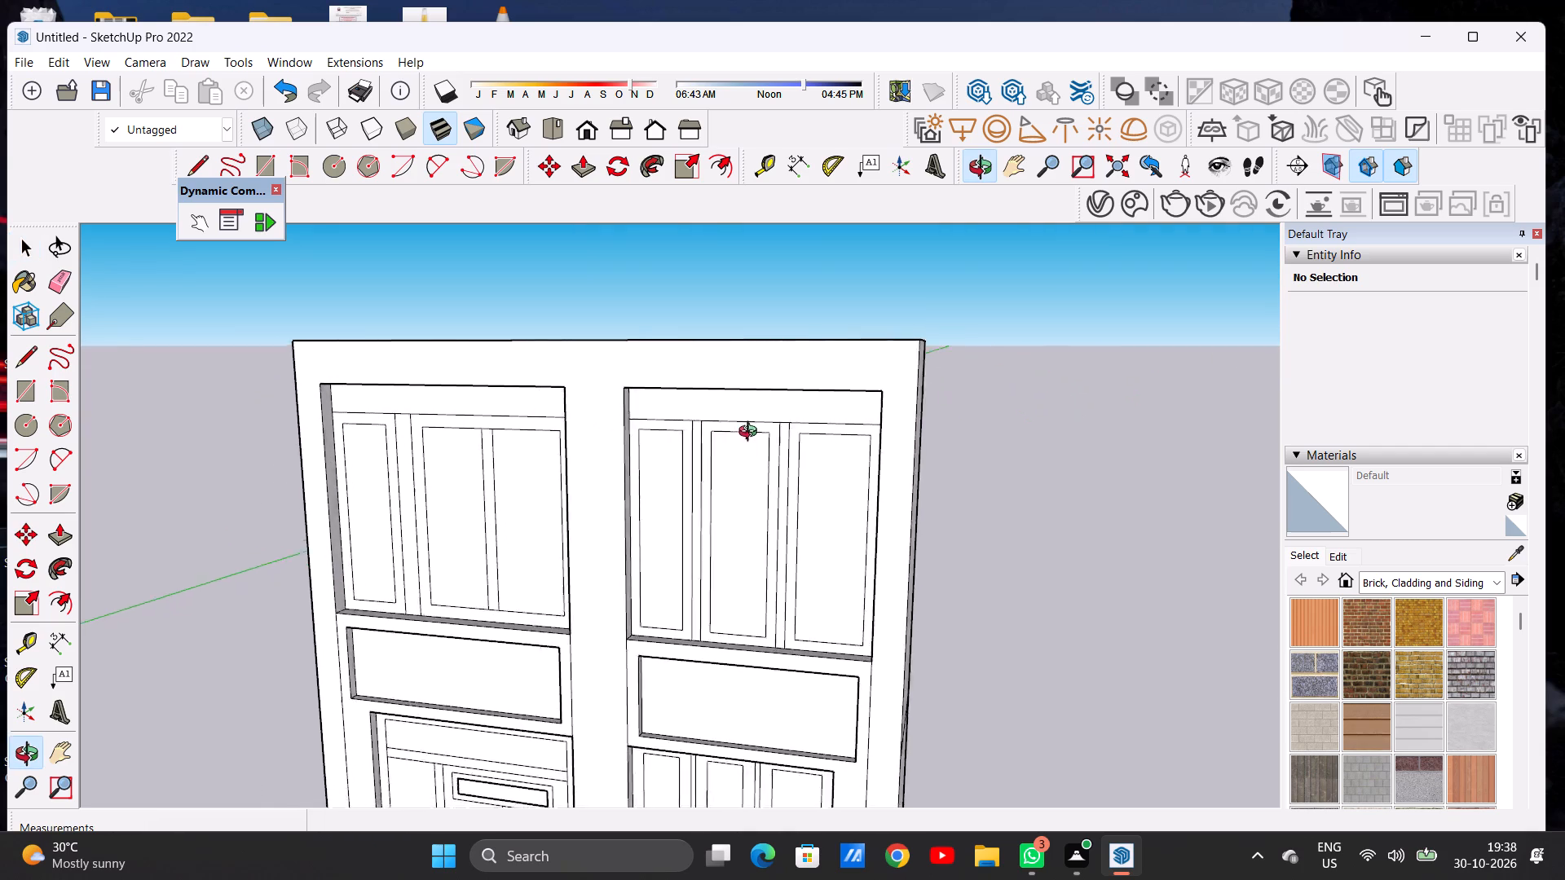
pyautogui.moveTo(752, 433); pyautogui.dragTo(847, 420, button='middle')
pyautogui.scroll(-7, 840, 414)
pyautogui.moveTo(798, 429); pyautogui.dragTo(822, 426, button='middle')
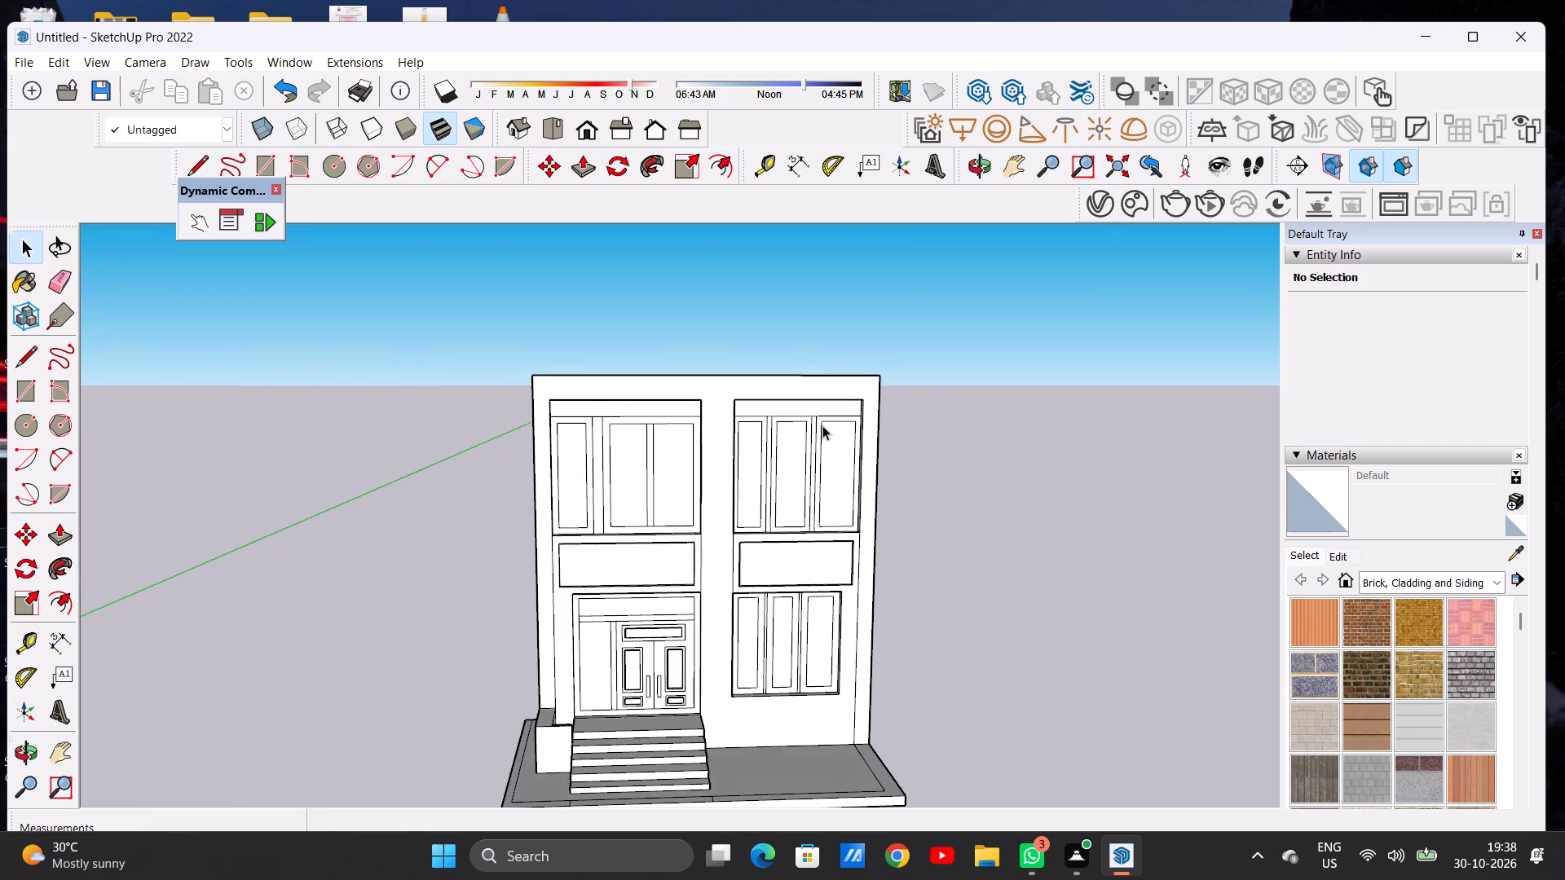
pyautogui.scroll(2, 822, 425)
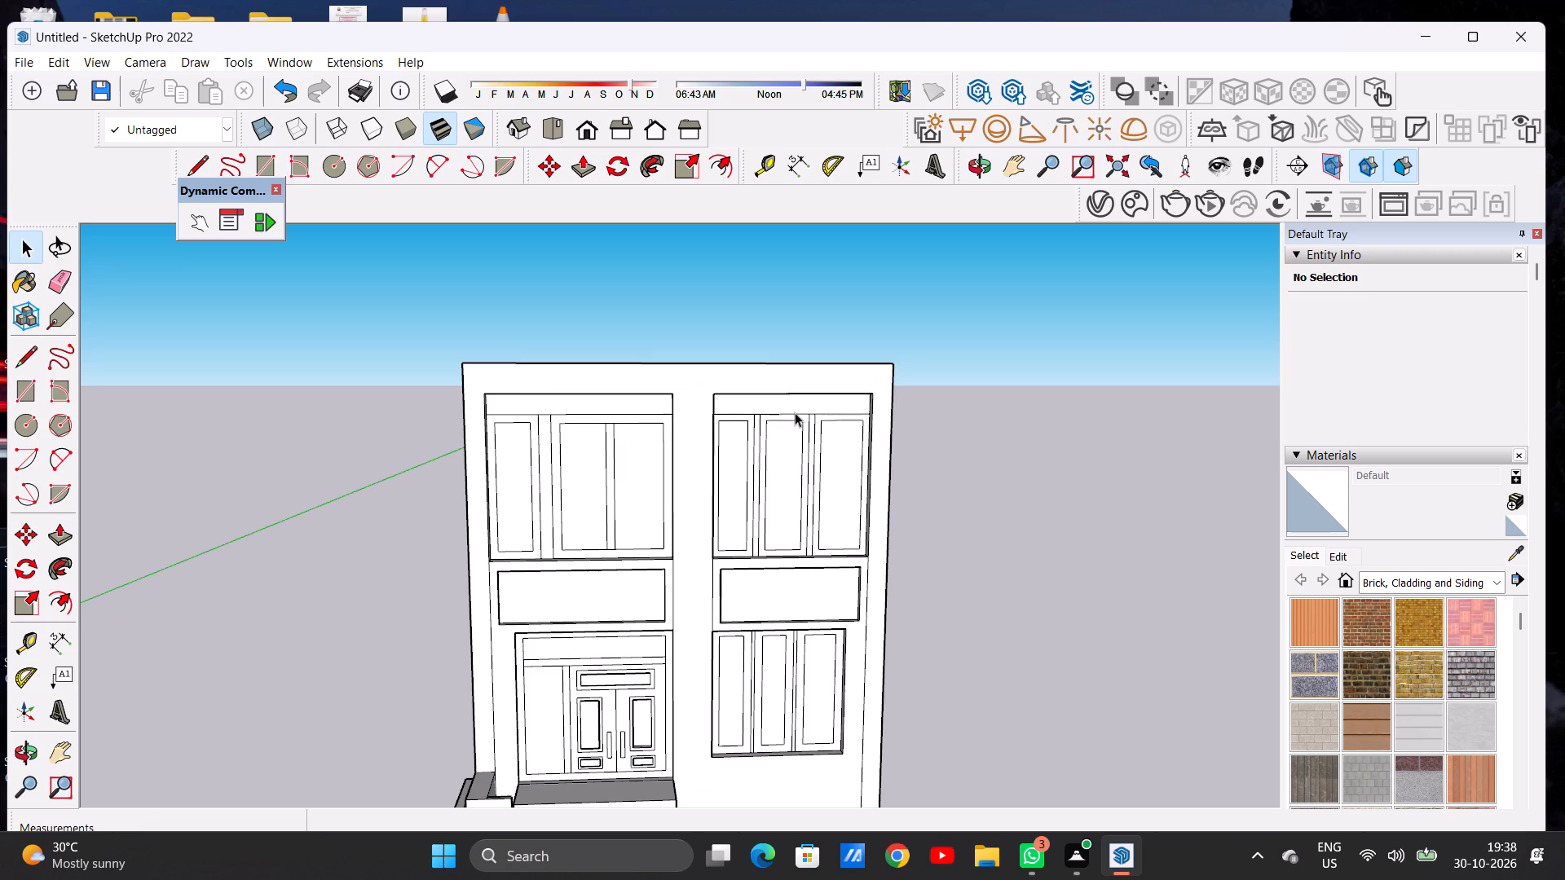
pyautogui.scroll(-6, 792, 543)
pyautogui.scroll(1, 813, 520)
pyautogui.scroll(-3, 812, 526)
# Examine the building from above, including its roof edge and the inner outline on the top face.
pyautogui.moveTo(789, 640); pyautogui.dragTo(742, 690, button='middle')
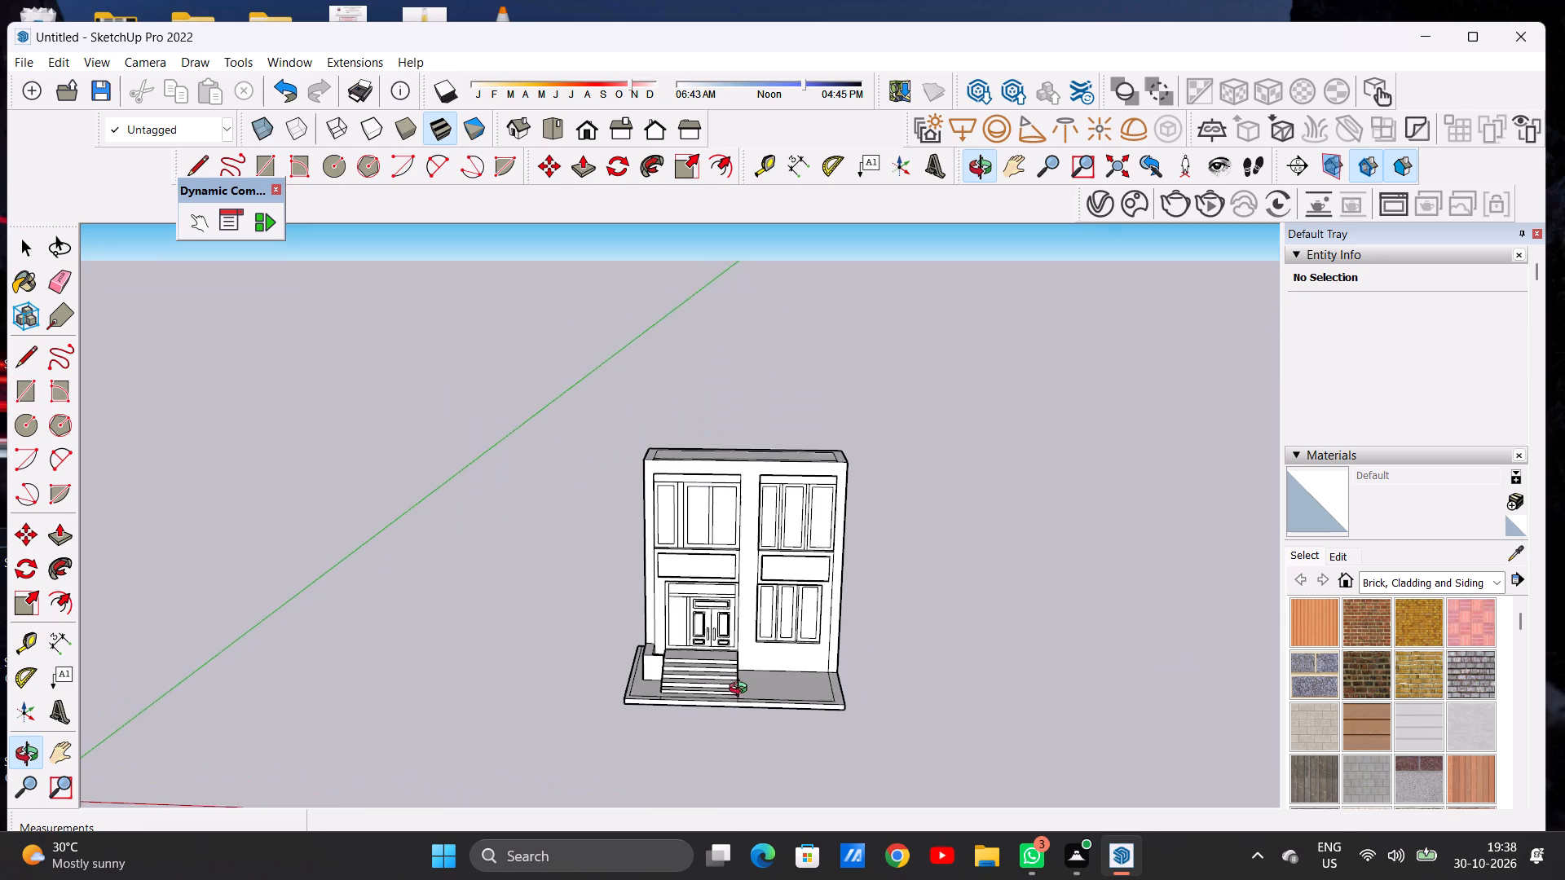
pyautogui.moveTo(742, 690); pyautogui.dragTo(744, 693, button='middle')
pyautogui.scroll(4, 740, 498)
pyautogui.scroll(-1, 740, 498)
pyautogui.scroll(2, 740, 498)
pyautogui.scroll(-1, 745, 491)
pyautogui.scroll(6, 745, 491)
pyautogui.scroll(-6, 744, 530)
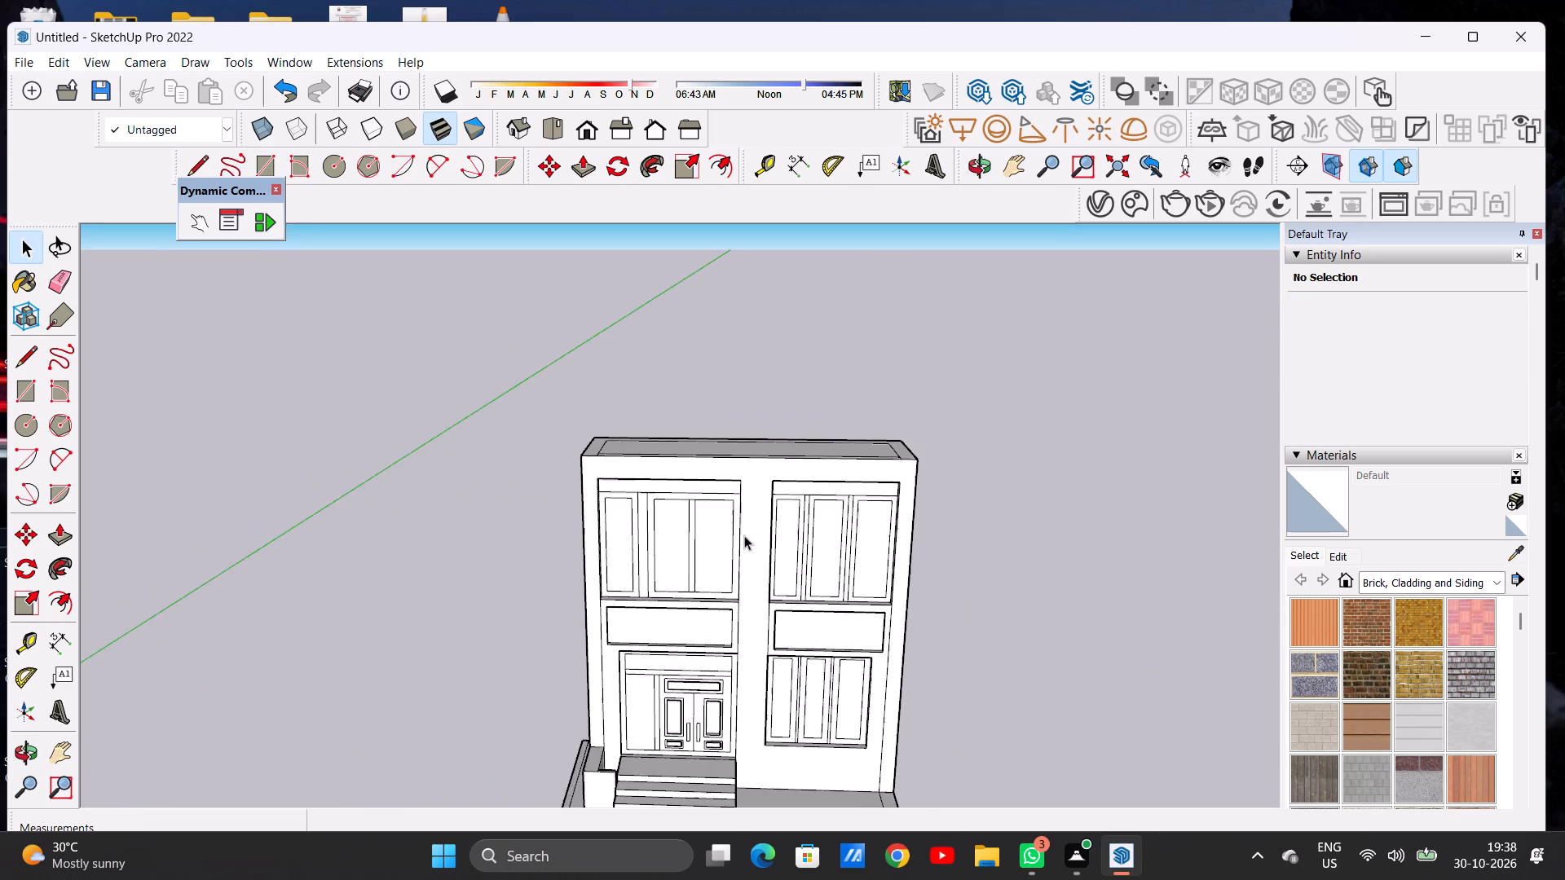
pyautogui.scroll(-4, 751, 525)
pyautogui.scroll(-3, 778, 601)
pyautogui.scroll(1, 776, 610)
pyautogui.scroll(-3, 776, 610)
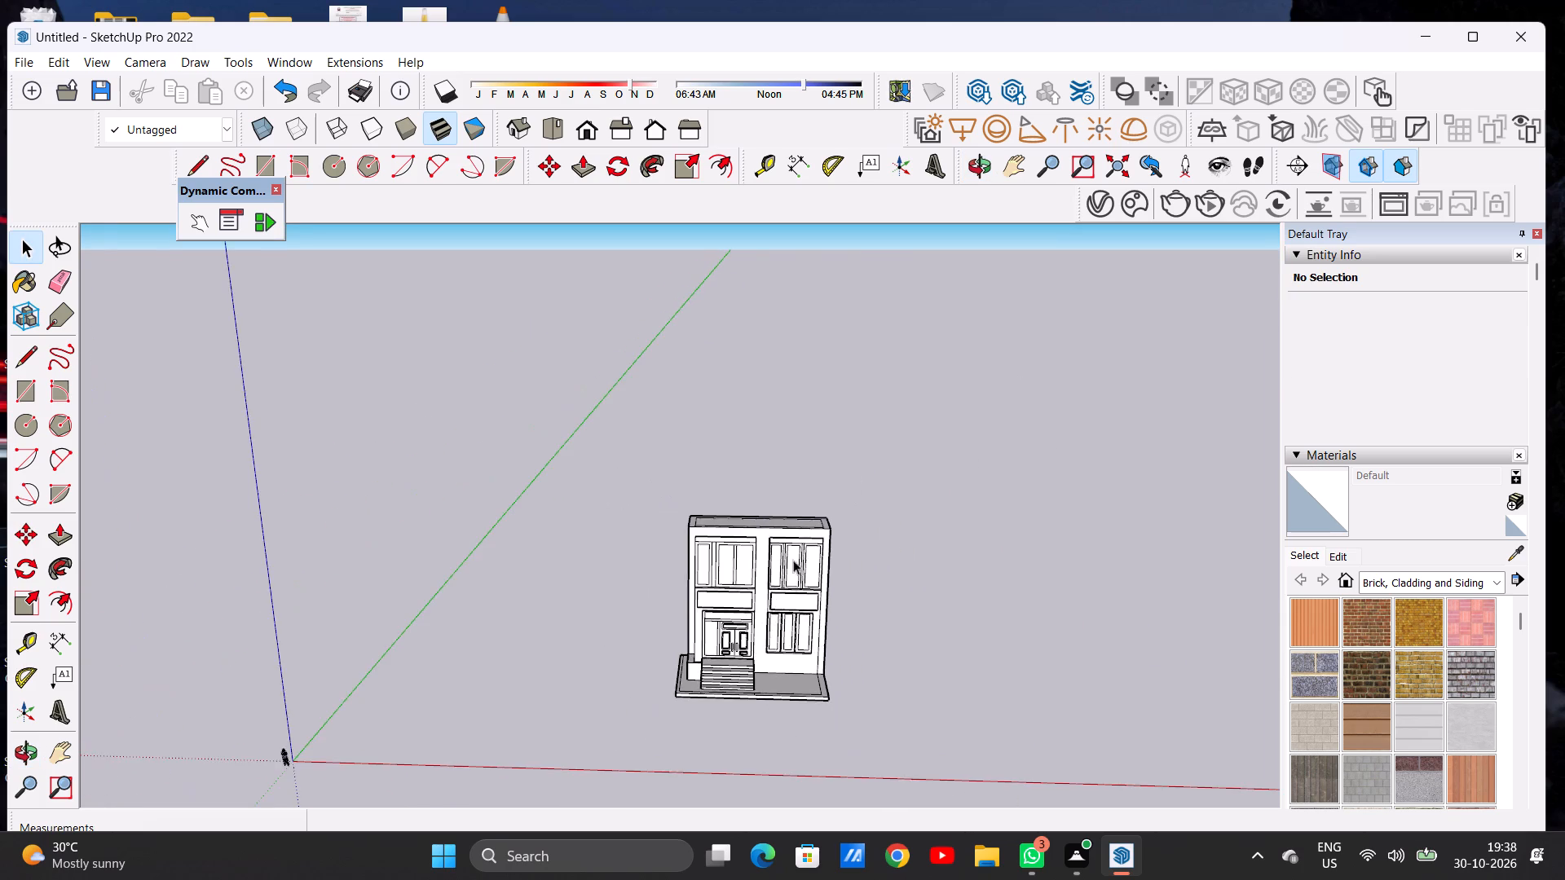
pyautogui.scroll(2, 808, 475)
pyautogui.scroll(-1, 809, 462)
pyautogui.scroll(3, 809, 462)
pyautogui.scroll(1, 786, 543)
pyautogui.scroll(-1, 786, 543)
pyautogui.scroll(5, 786, 543)
pyautogui.moveTo(765, 510); pyautogui.dragTo(775, 658, button='middle')
pyautogui.scroll(12, 845, 594)
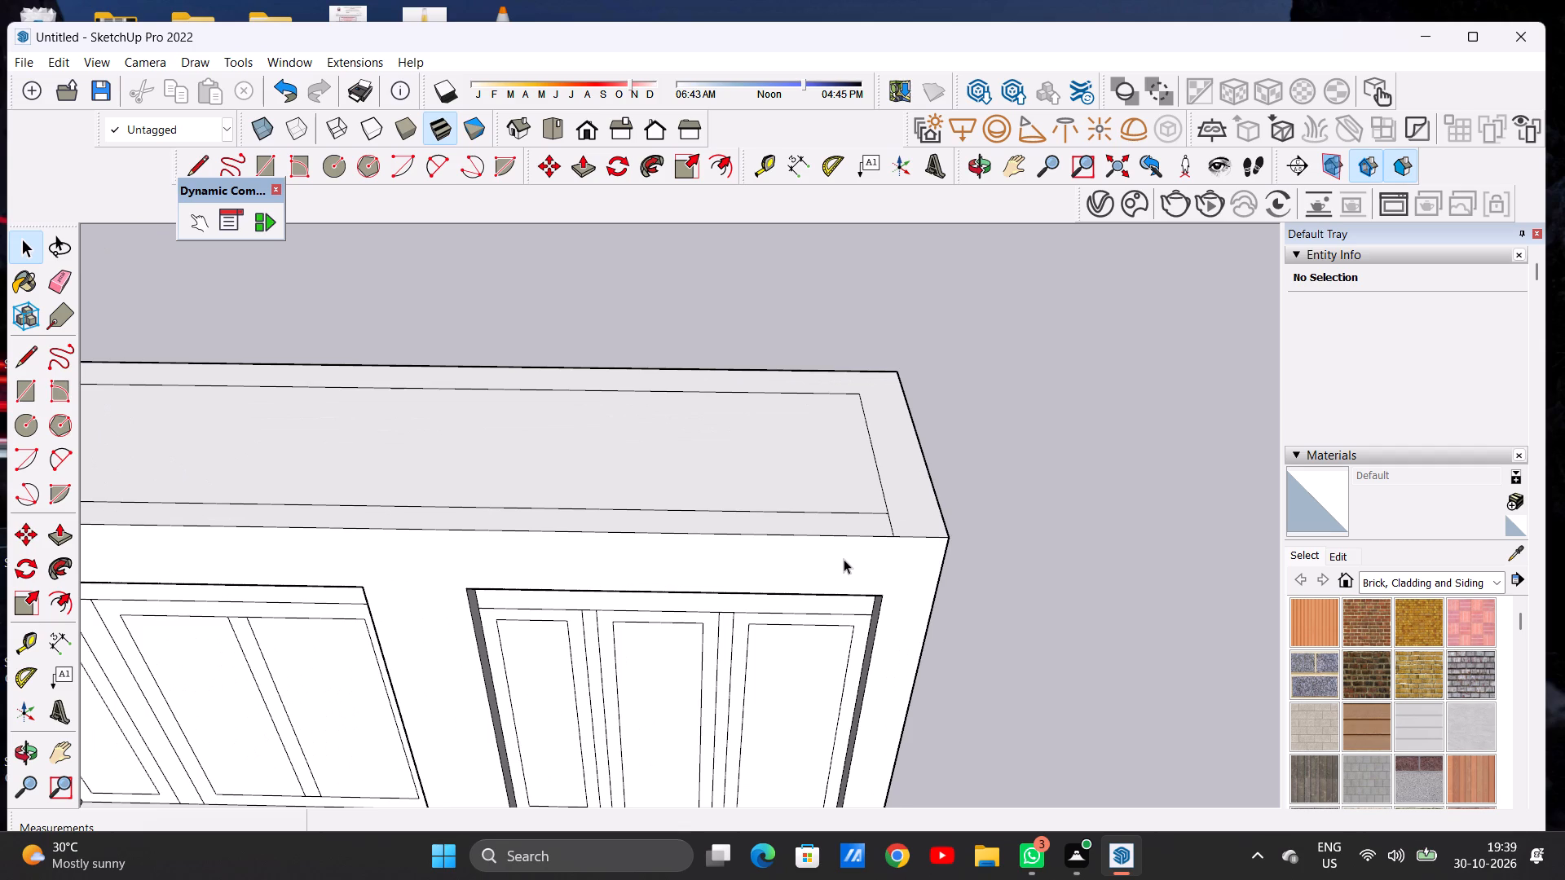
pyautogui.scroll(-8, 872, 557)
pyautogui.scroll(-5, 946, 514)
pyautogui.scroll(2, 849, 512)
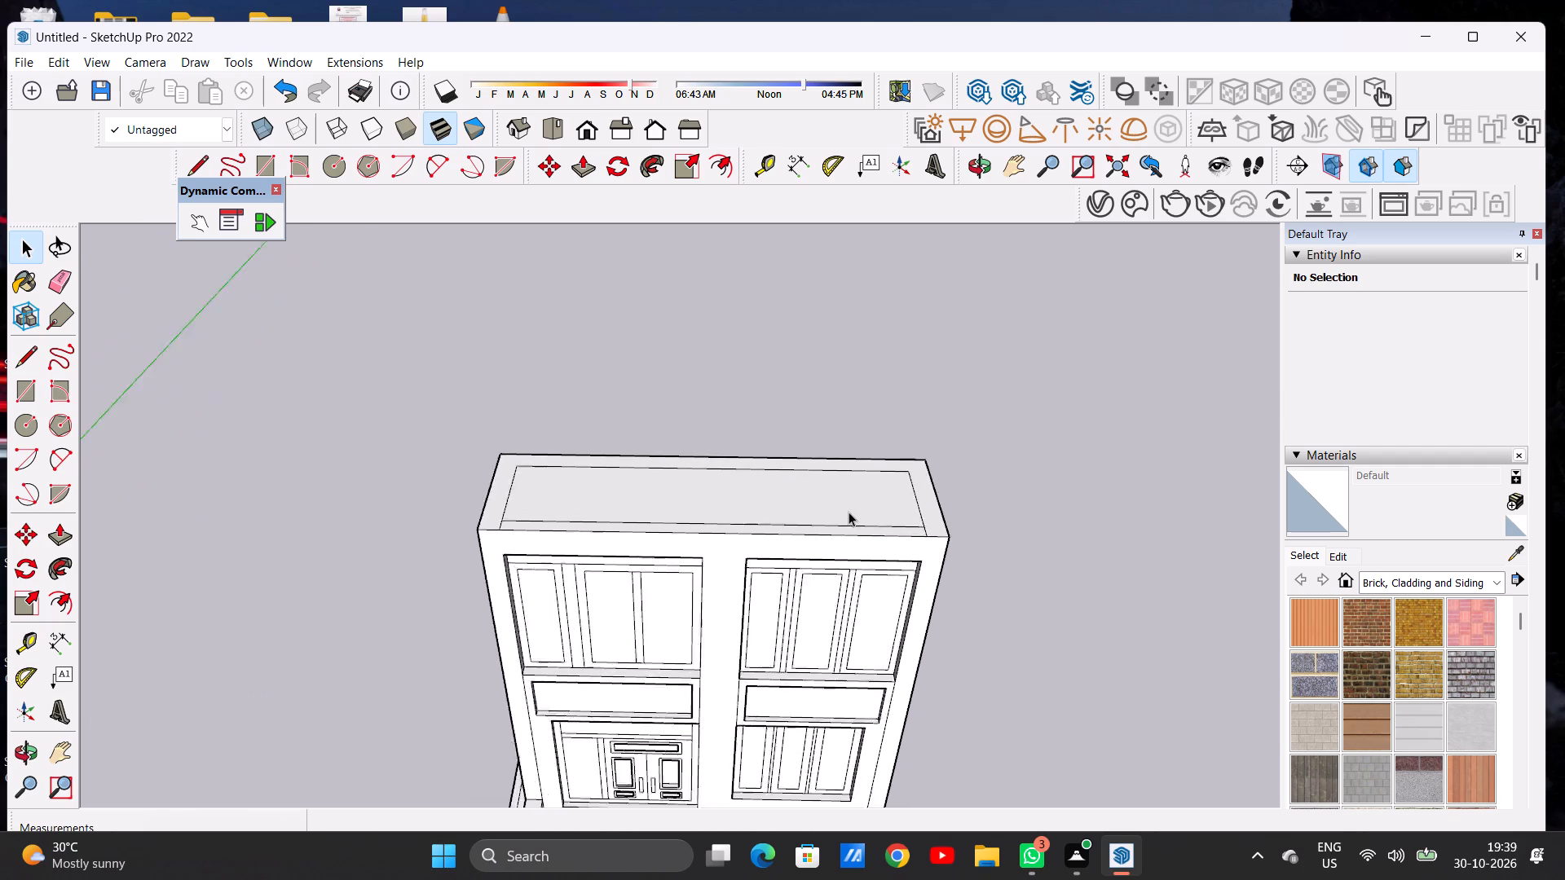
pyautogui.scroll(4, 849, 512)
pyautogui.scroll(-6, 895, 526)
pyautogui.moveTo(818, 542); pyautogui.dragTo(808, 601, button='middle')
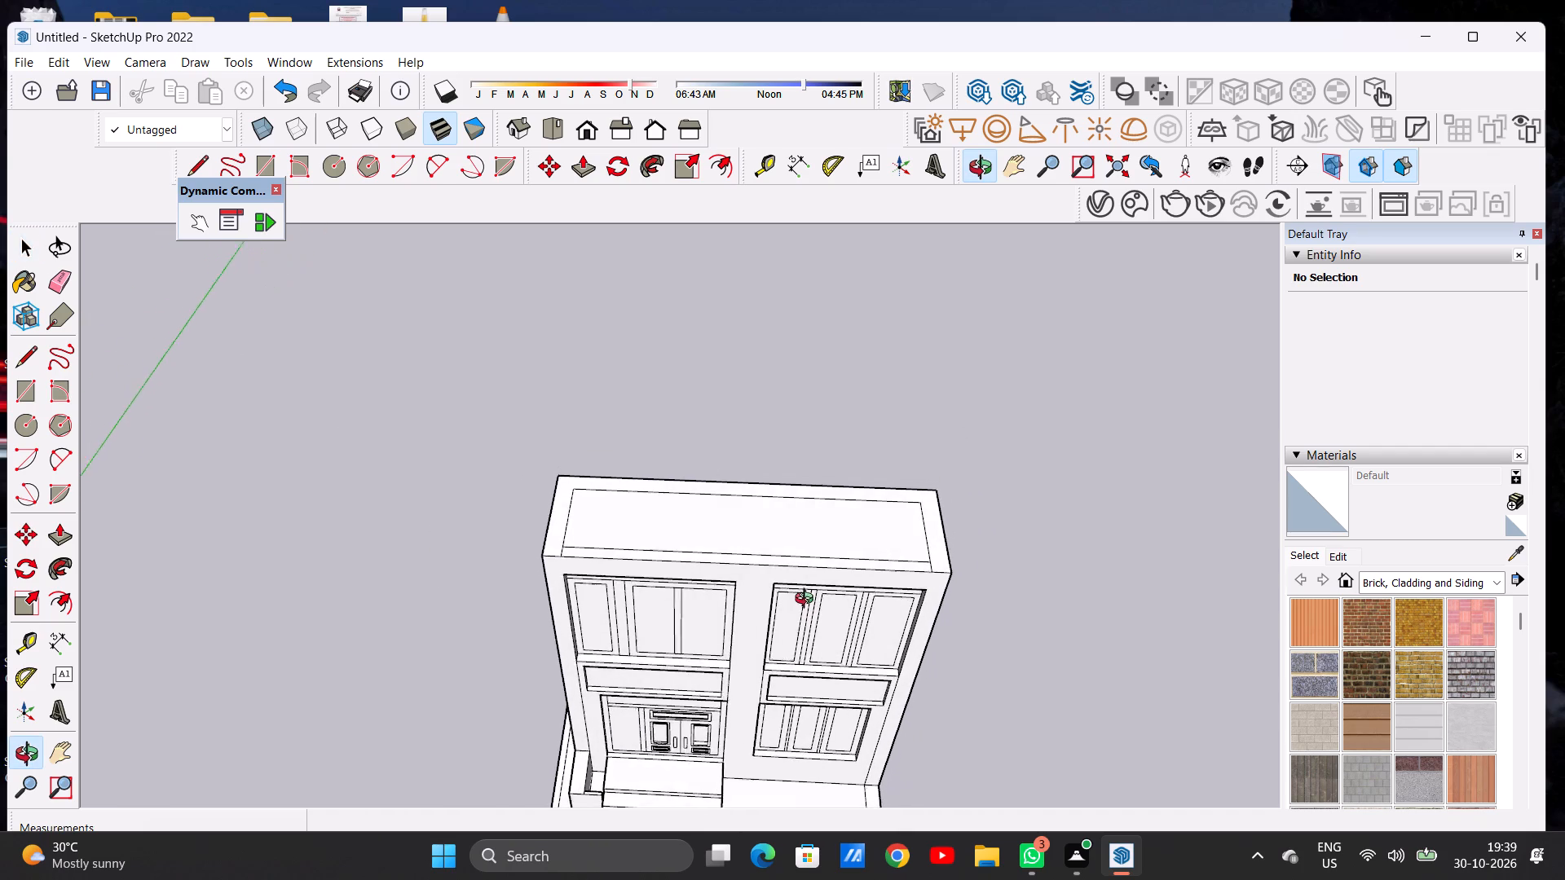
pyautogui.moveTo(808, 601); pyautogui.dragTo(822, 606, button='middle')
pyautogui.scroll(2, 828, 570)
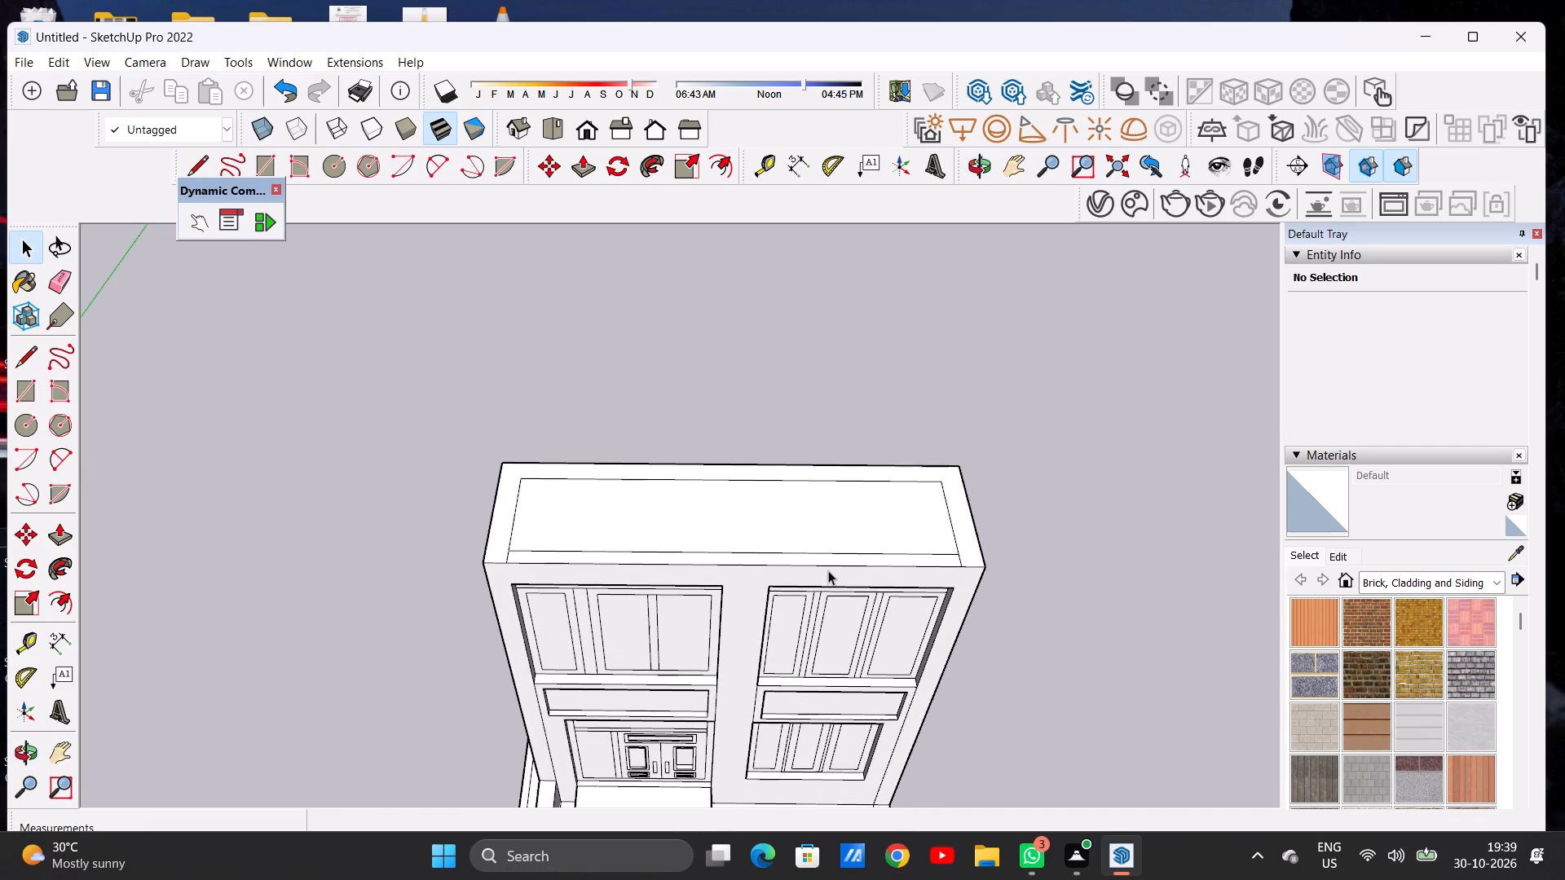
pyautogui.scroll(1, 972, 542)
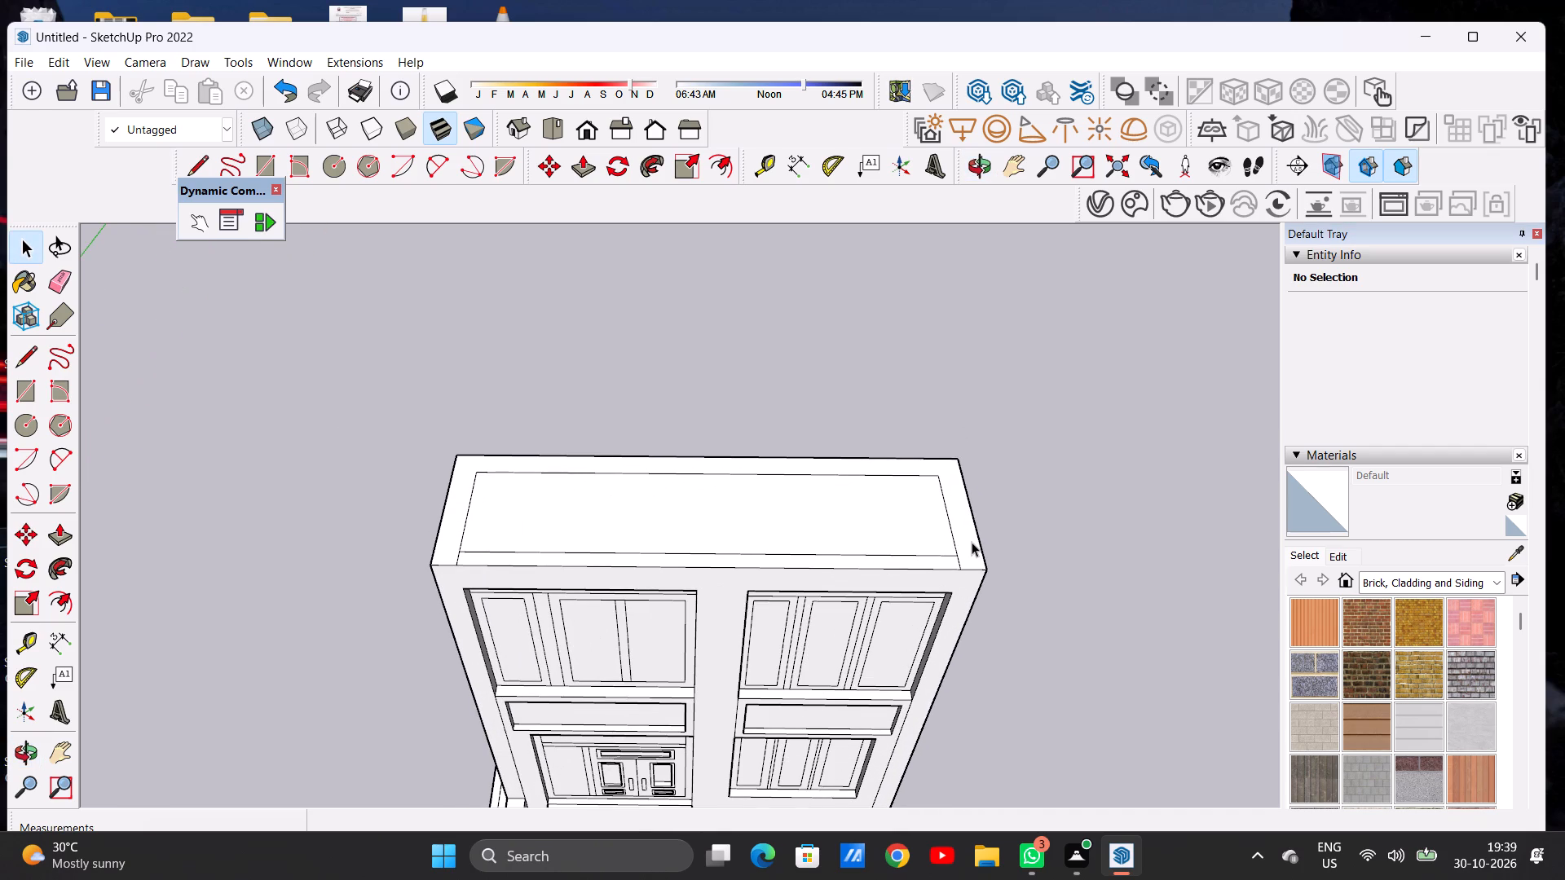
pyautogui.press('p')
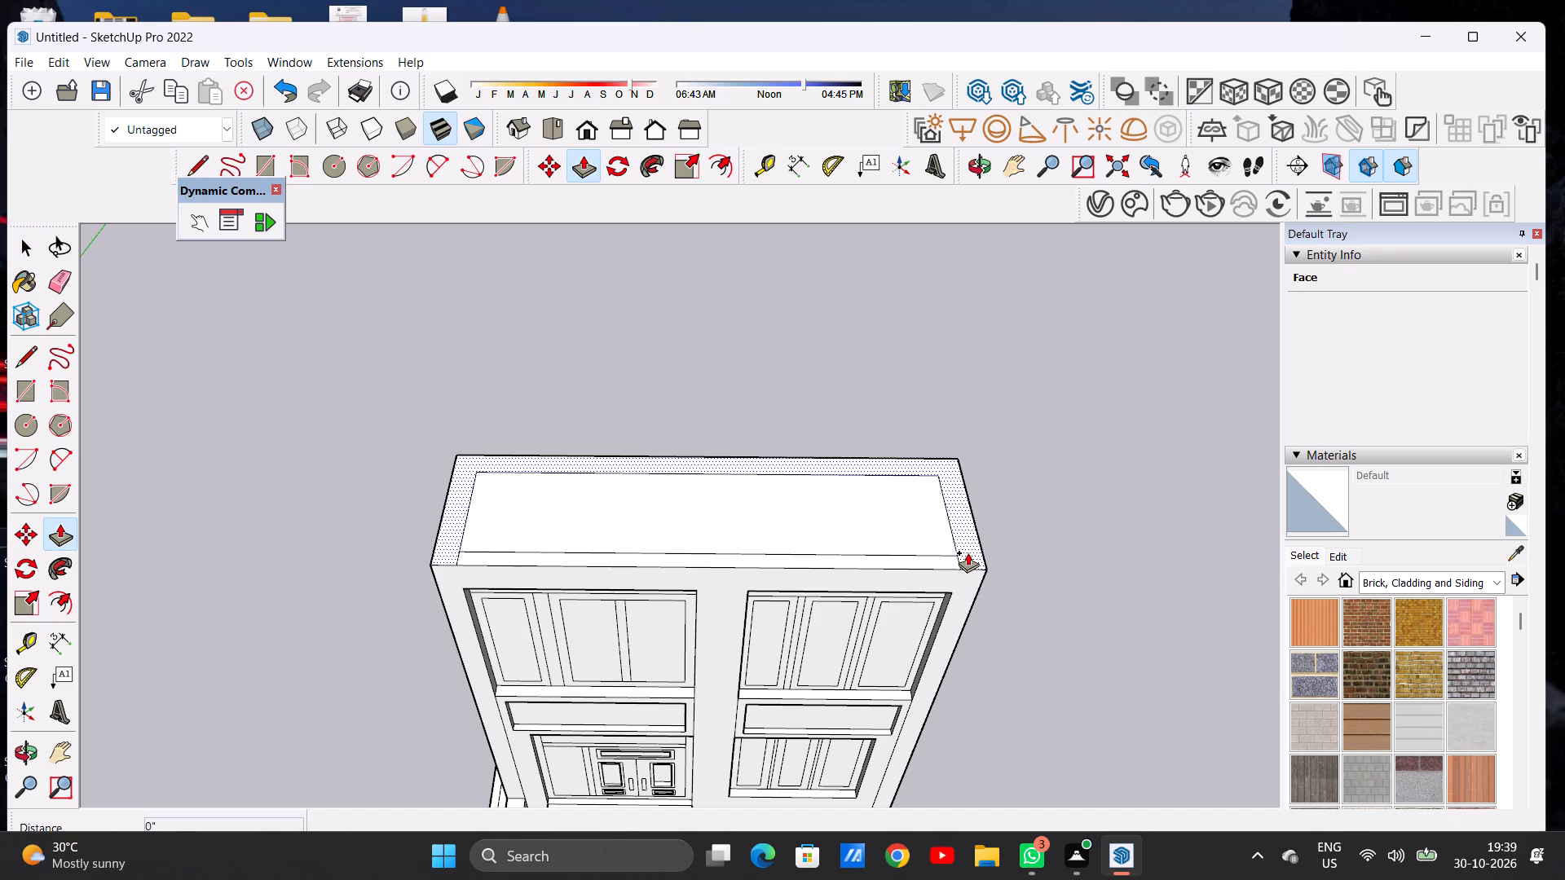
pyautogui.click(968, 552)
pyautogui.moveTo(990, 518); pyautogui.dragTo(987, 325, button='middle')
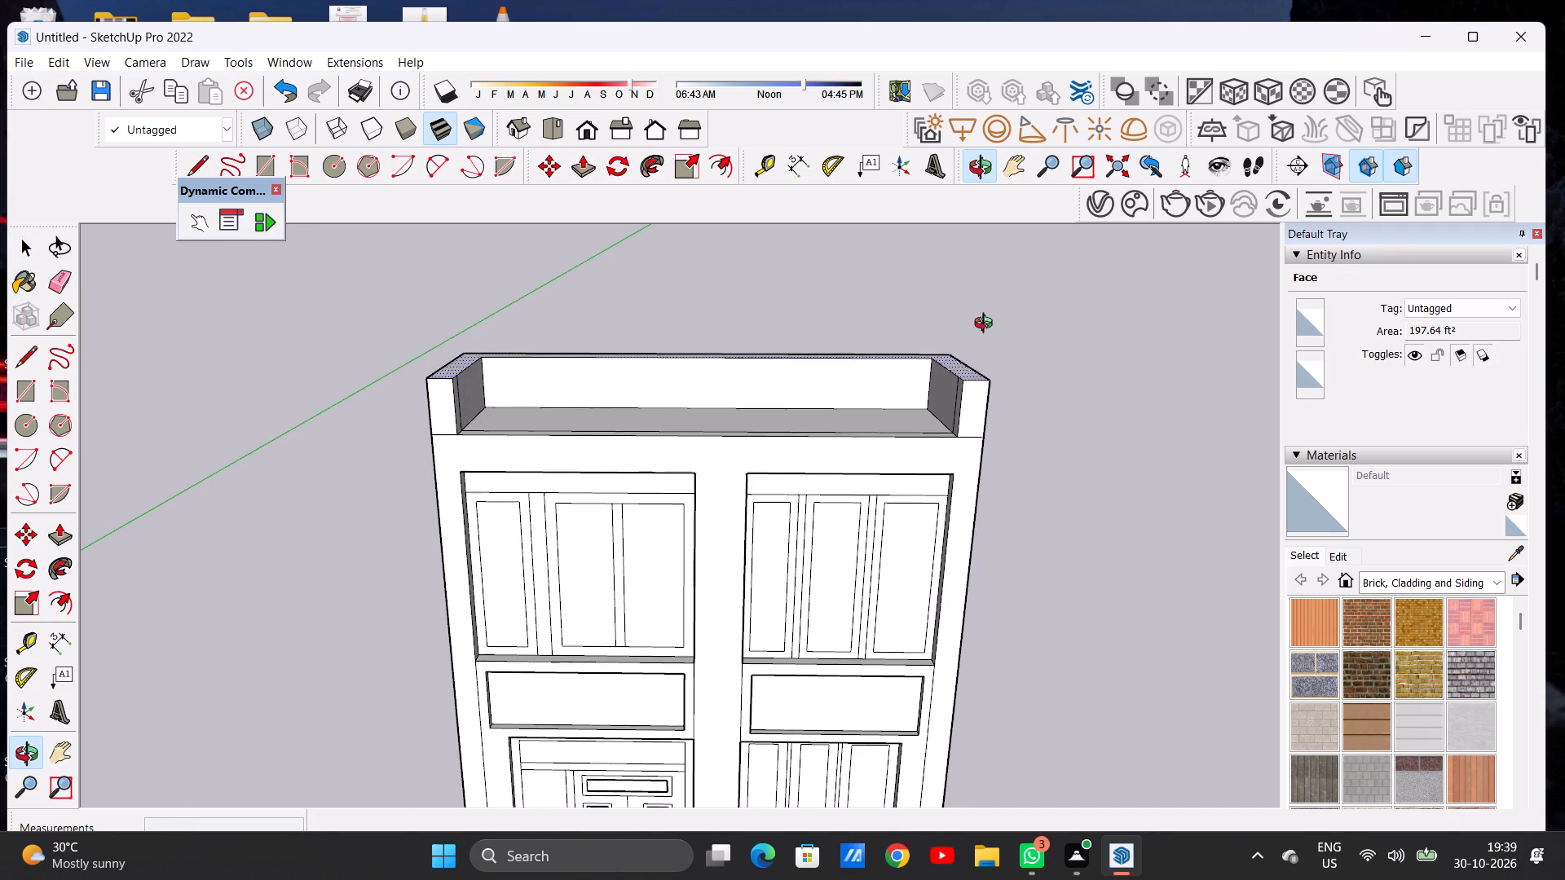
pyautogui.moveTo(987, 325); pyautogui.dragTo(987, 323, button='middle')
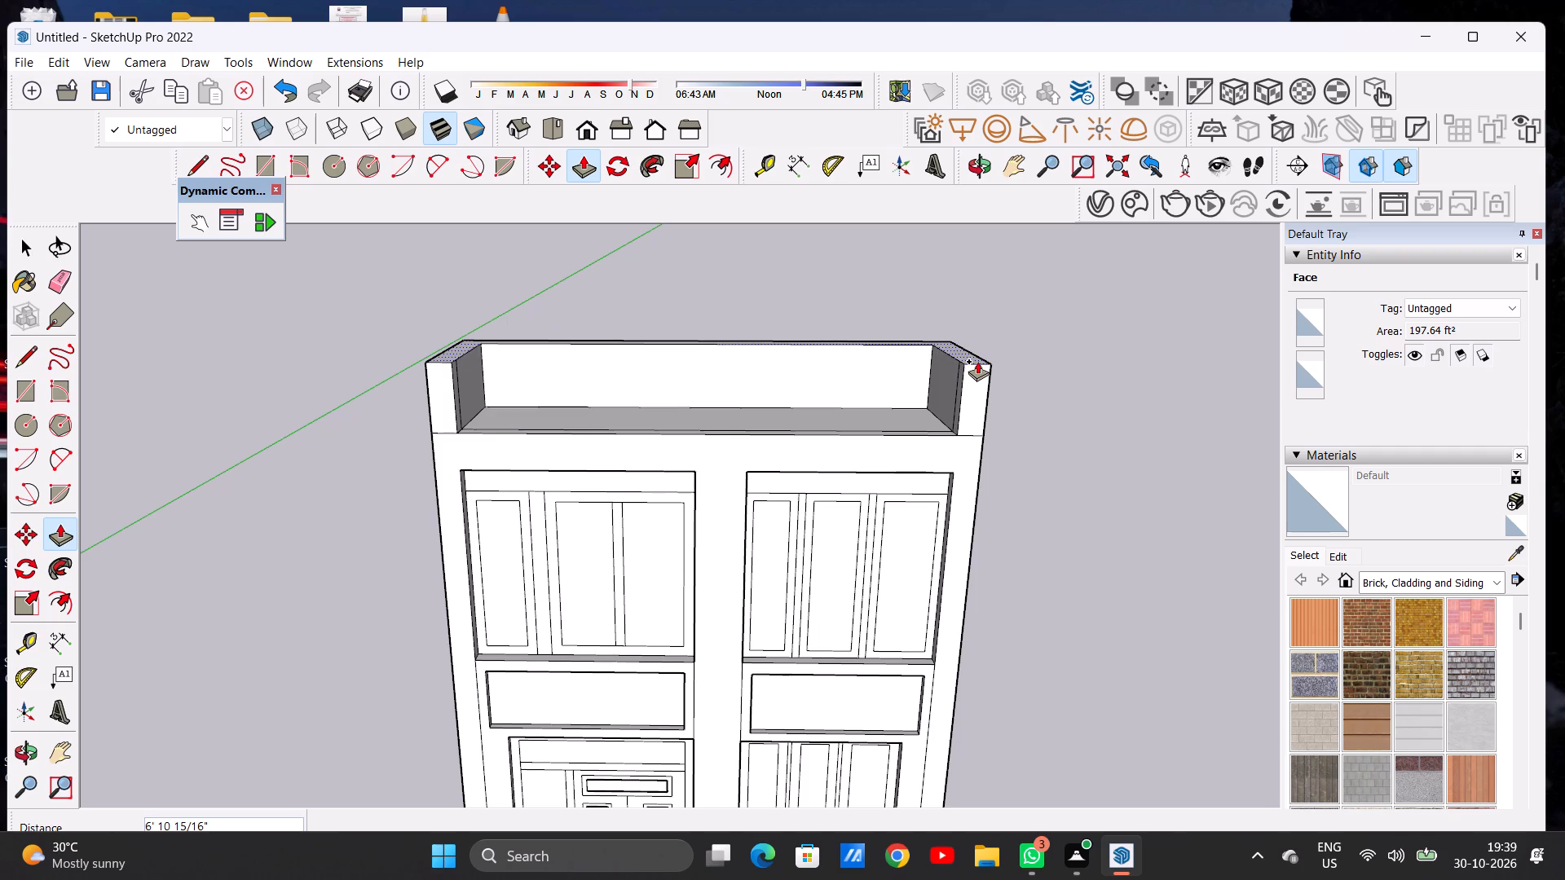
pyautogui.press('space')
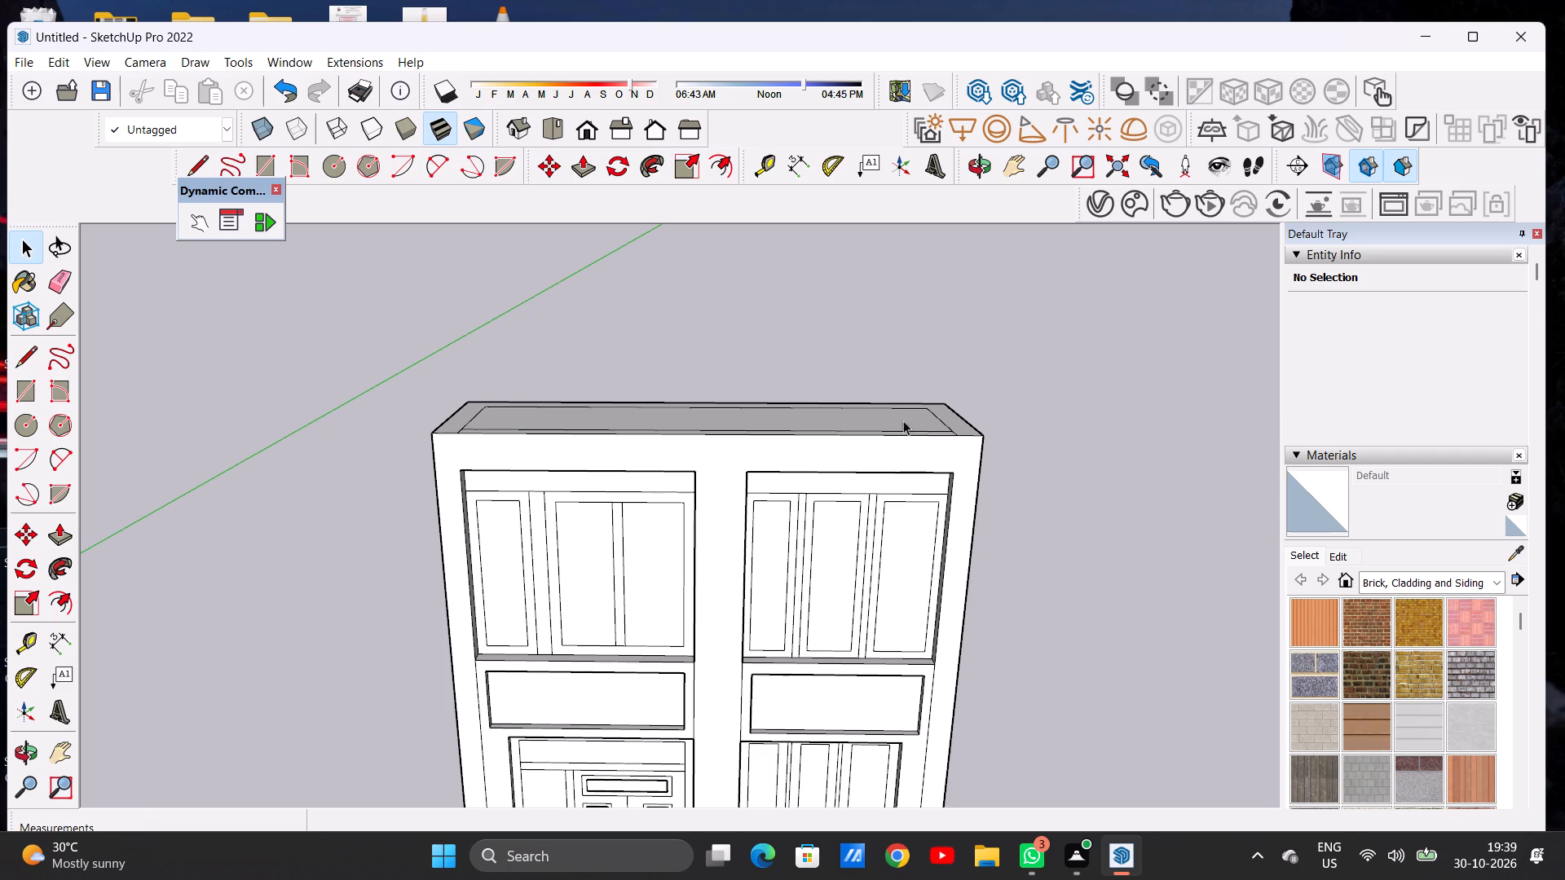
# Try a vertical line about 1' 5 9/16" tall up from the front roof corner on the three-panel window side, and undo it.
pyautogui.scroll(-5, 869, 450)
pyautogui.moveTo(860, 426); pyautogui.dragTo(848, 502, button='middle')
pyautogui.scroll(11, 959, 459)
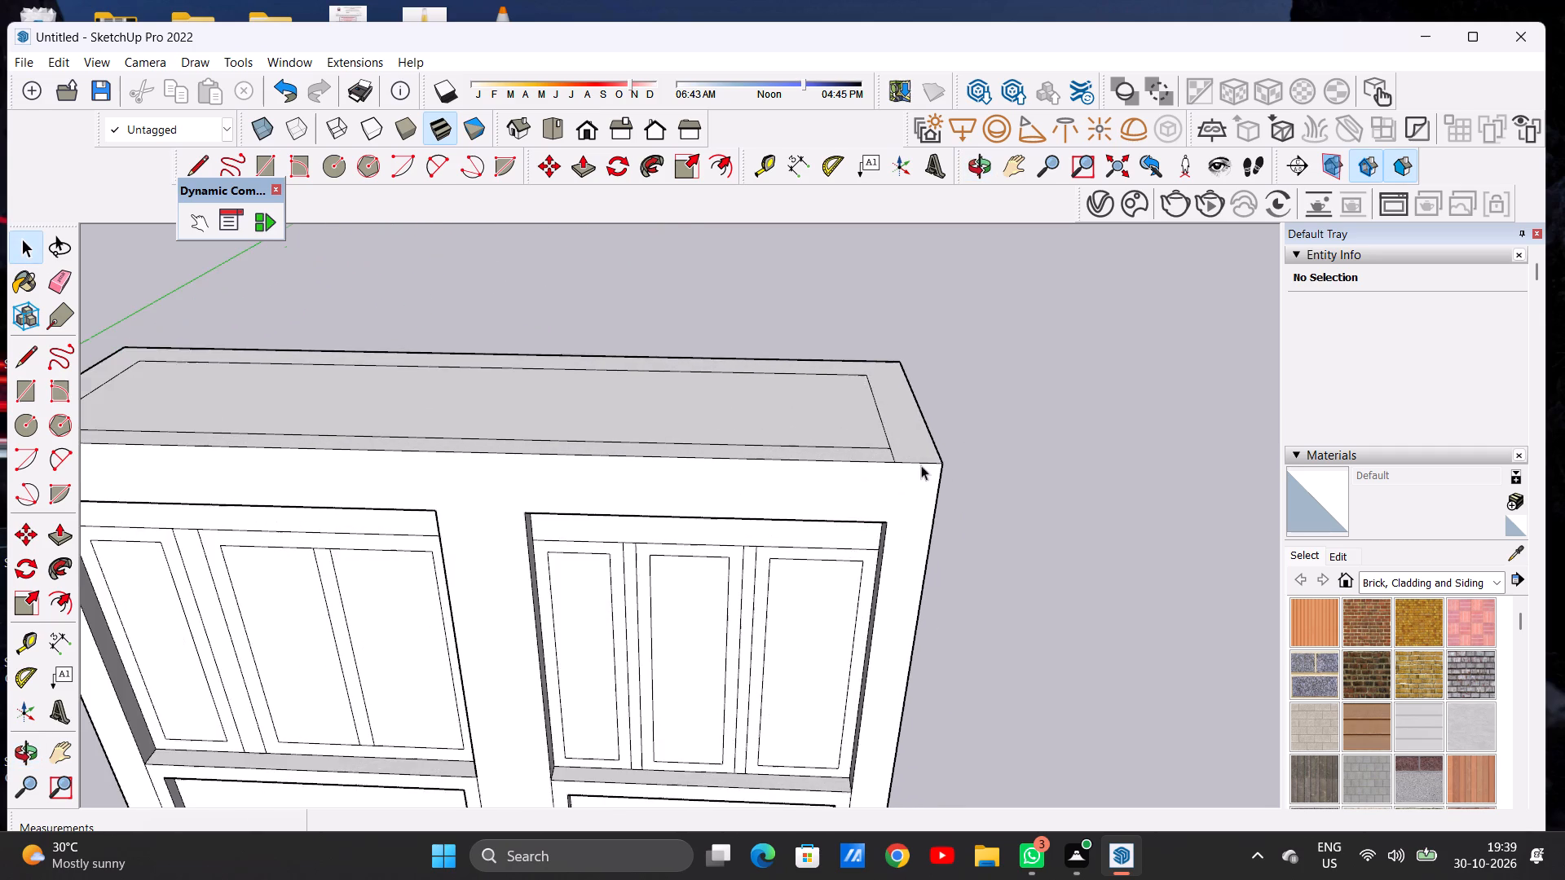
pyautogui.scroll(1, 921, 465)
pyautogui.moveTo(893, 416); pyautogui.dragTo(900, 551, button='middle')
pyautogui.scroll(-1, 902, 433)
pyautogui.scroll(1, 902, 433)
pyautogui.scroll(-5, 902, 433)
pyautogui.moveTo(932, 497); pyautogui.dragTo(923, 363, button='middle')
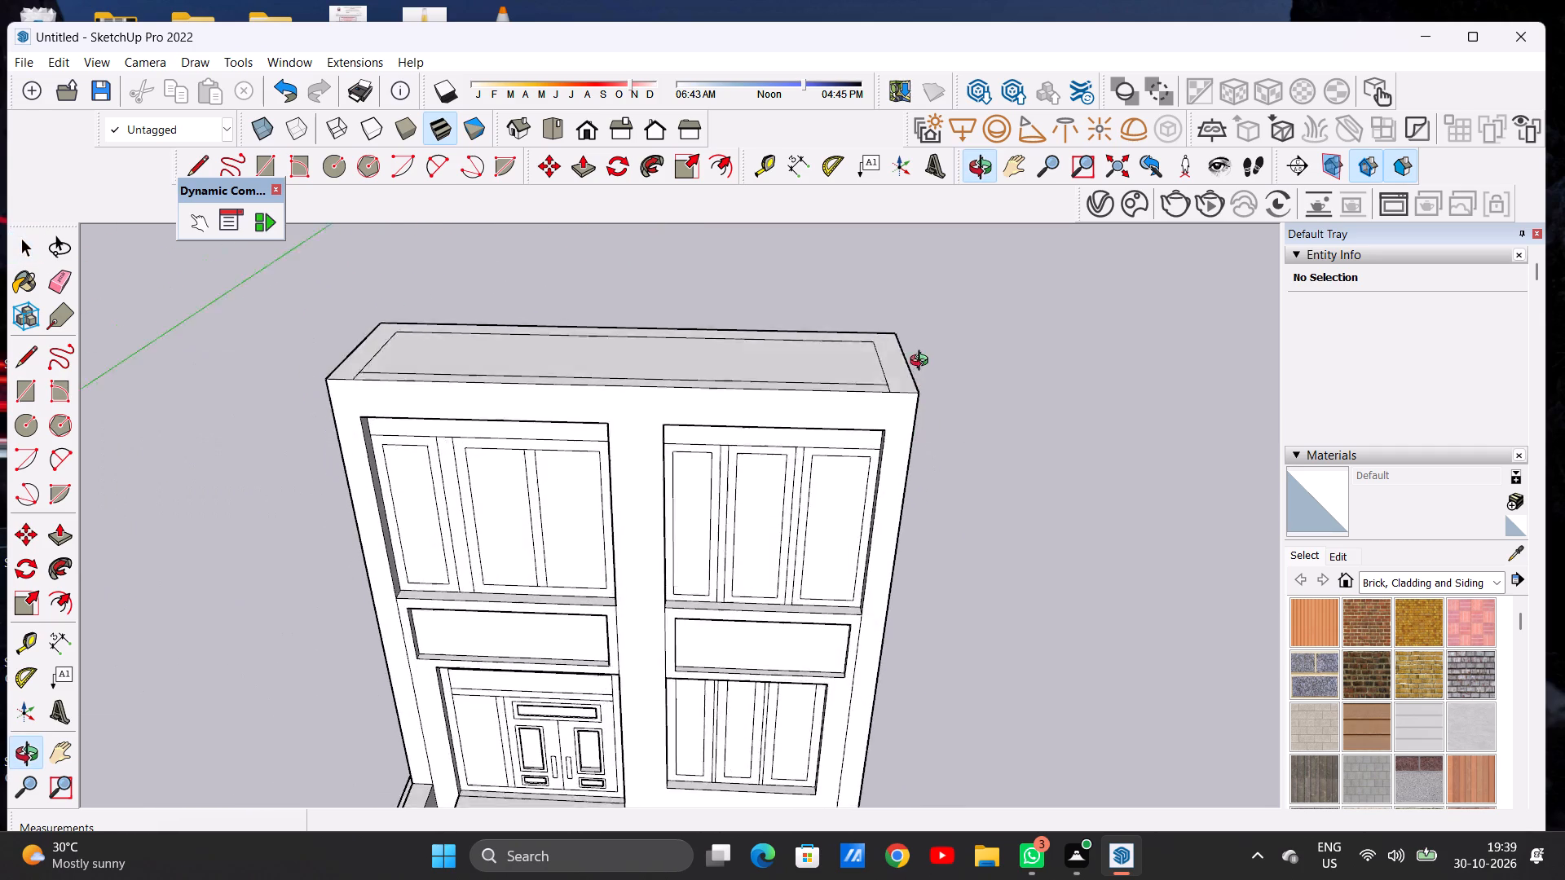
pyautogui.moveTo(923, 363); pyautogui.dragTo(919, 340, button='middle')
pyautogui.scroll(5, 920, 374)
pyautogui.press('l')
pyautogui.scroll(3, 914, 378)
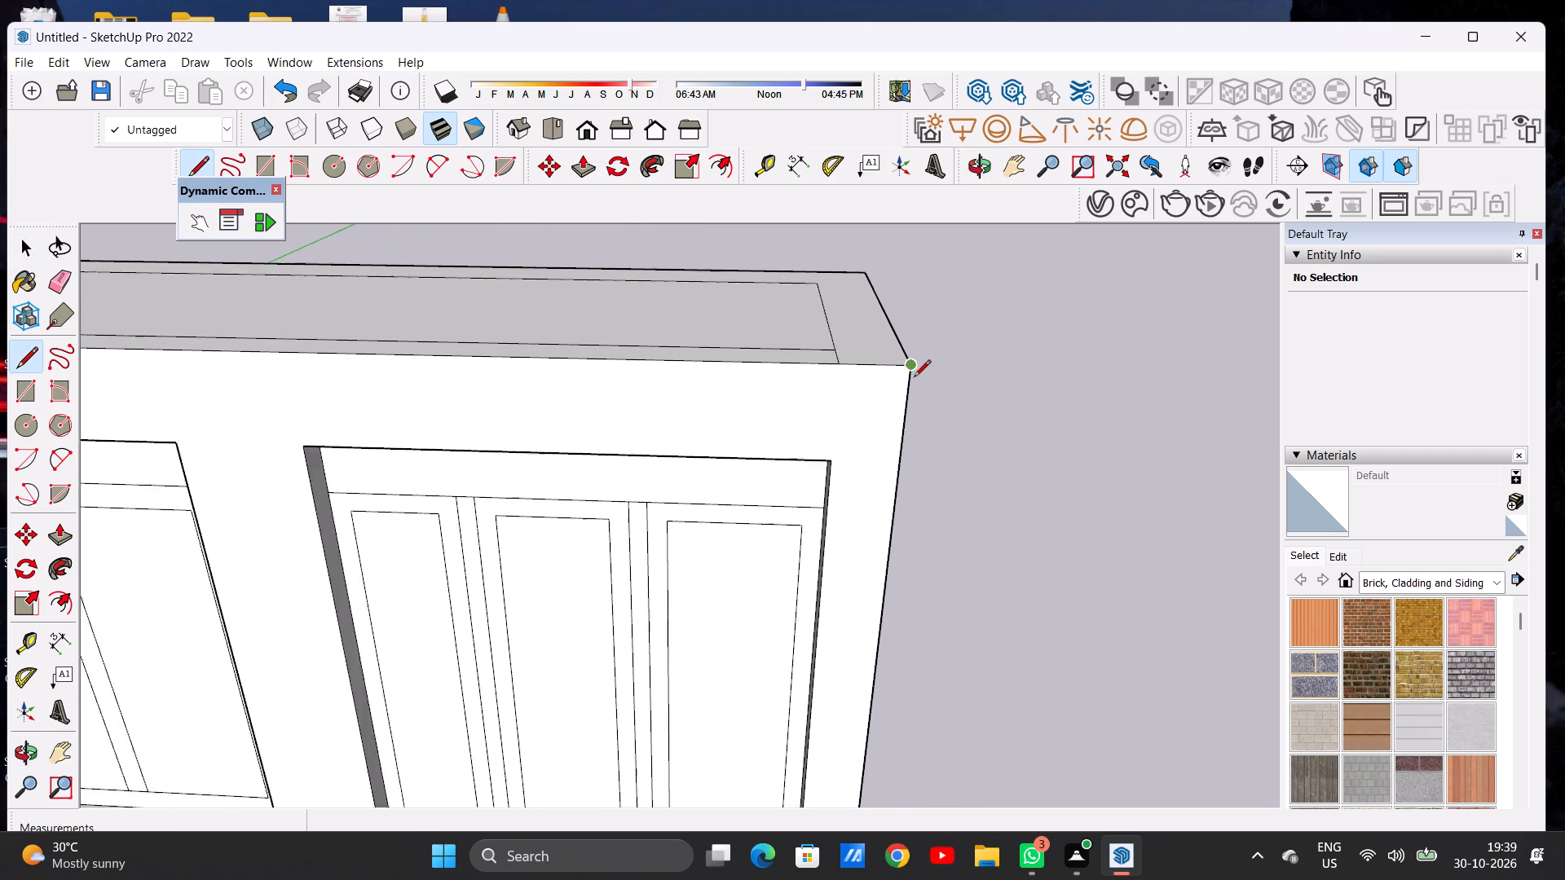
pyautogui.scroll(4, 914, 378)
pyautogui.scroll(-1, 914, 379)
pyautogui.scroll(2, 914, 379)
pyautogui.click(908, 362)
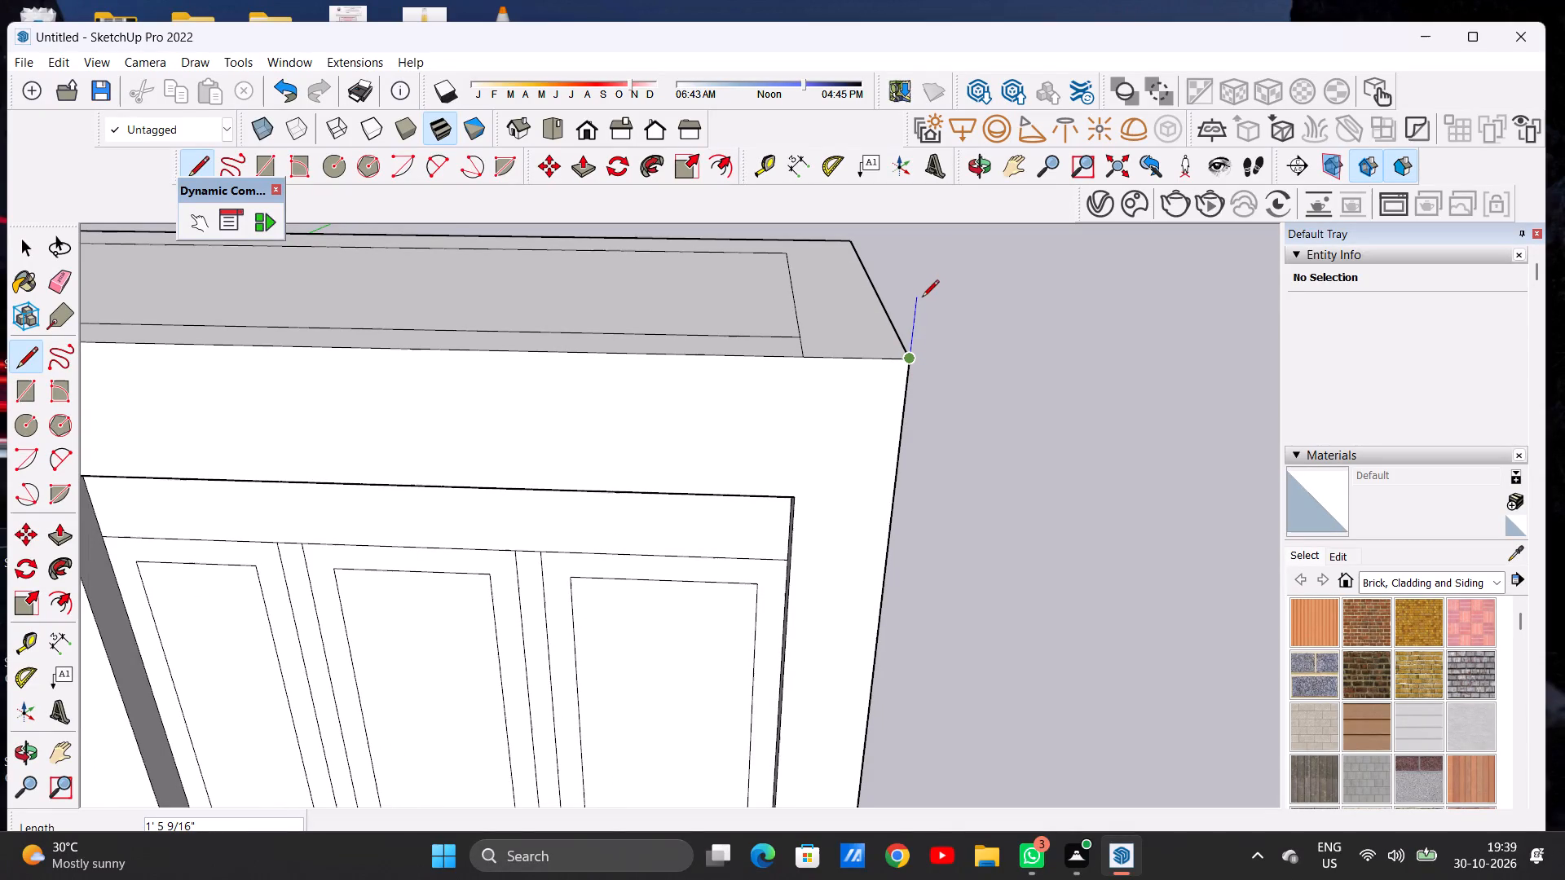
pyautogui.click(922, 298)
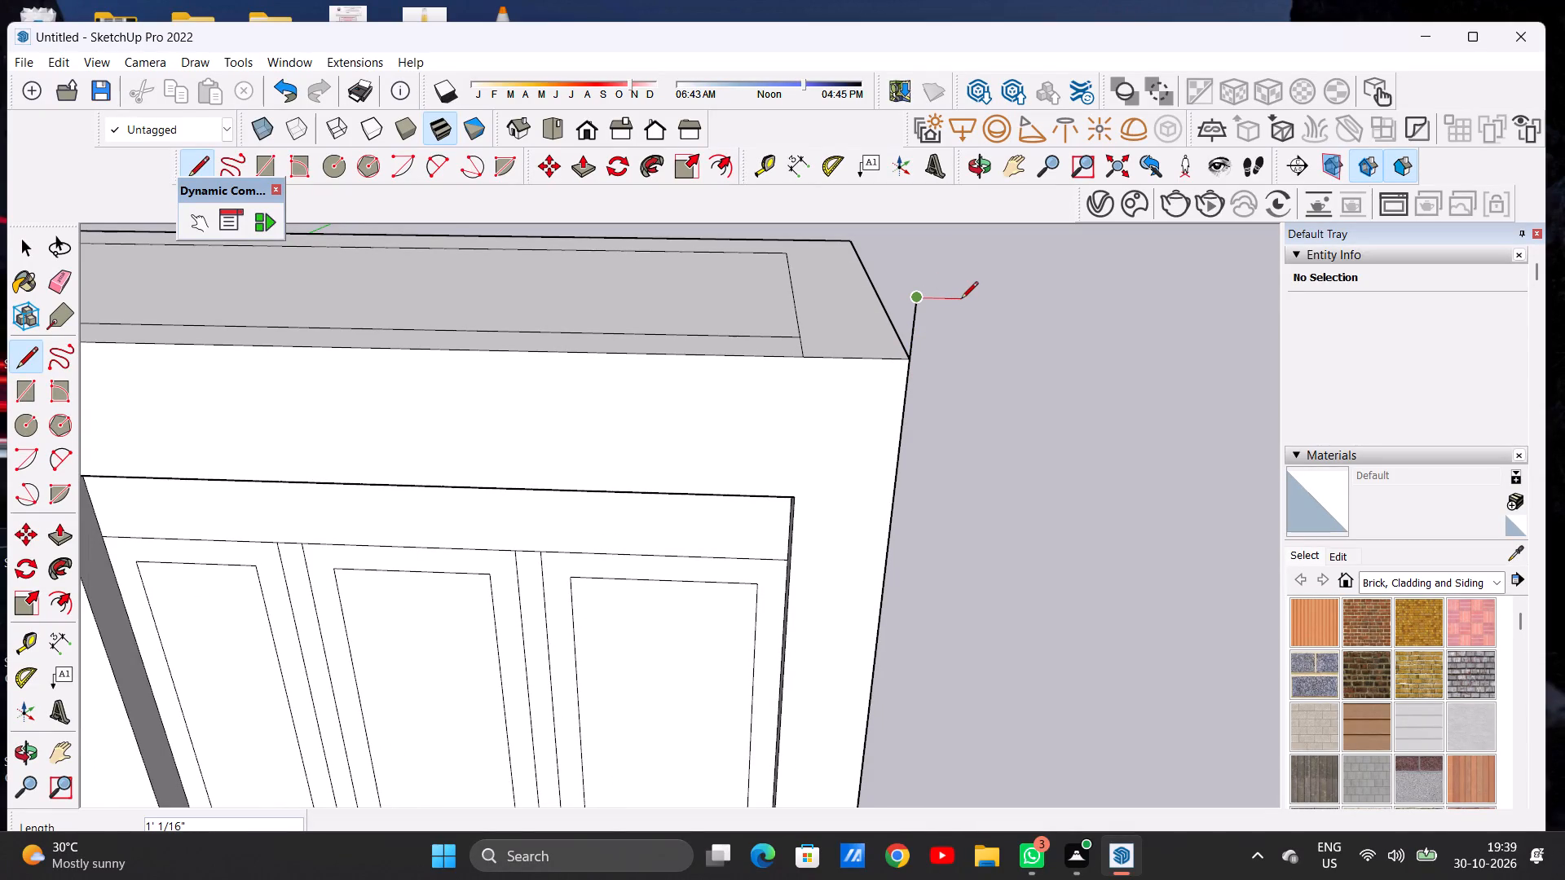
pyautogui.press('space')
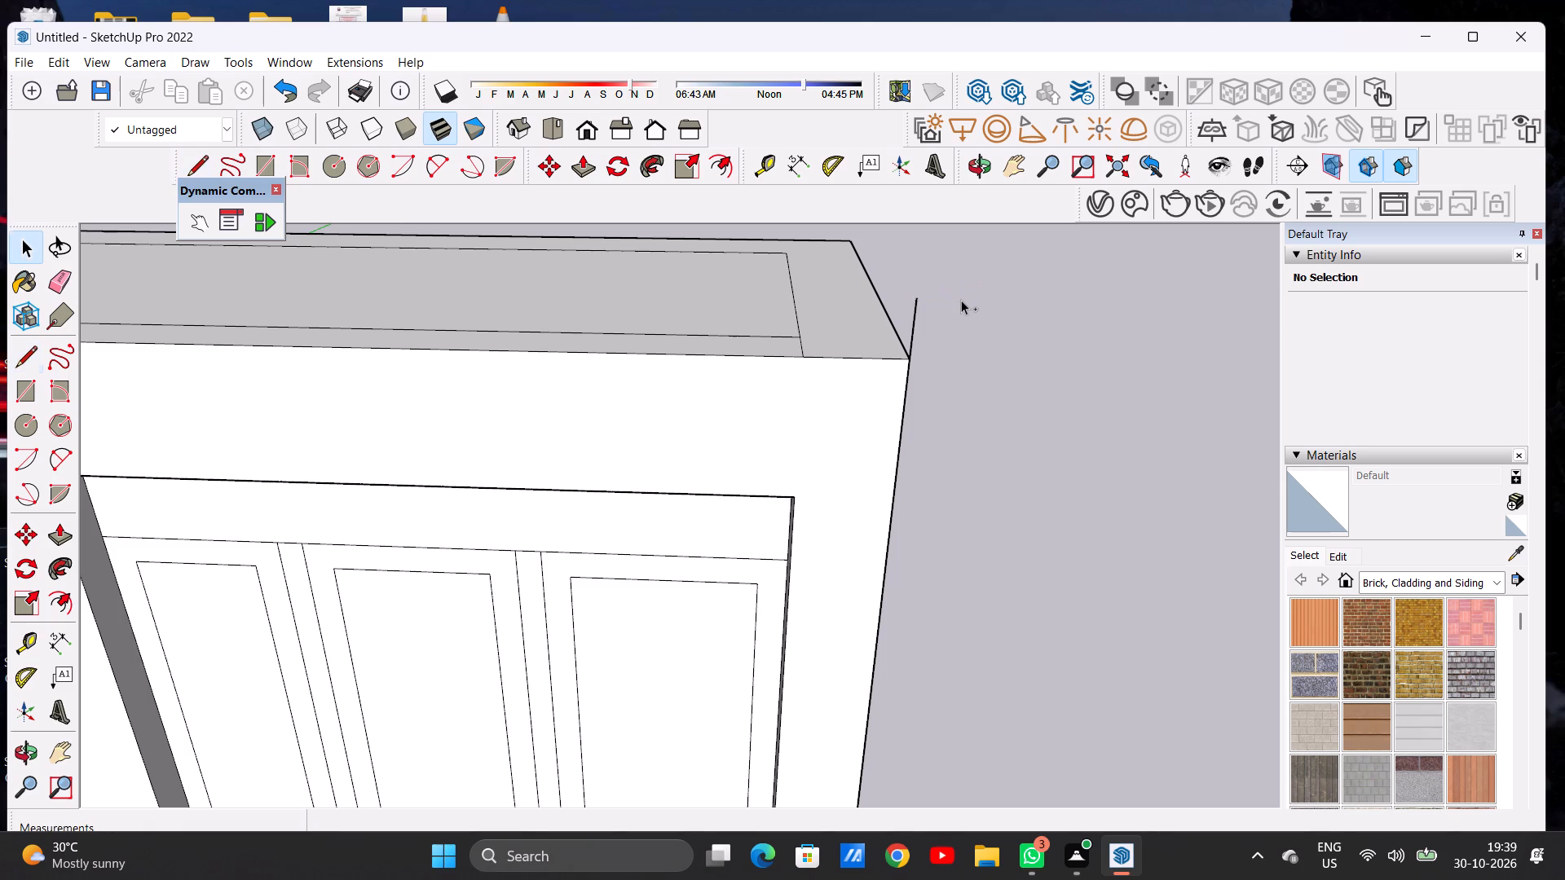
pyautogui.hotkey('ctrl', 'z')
# Draw an upright triangle at the front roof corner above the three-panel window, overhanging the side wall, with a slope about 1' 3 1/2" long.
pyautogui.press('l')
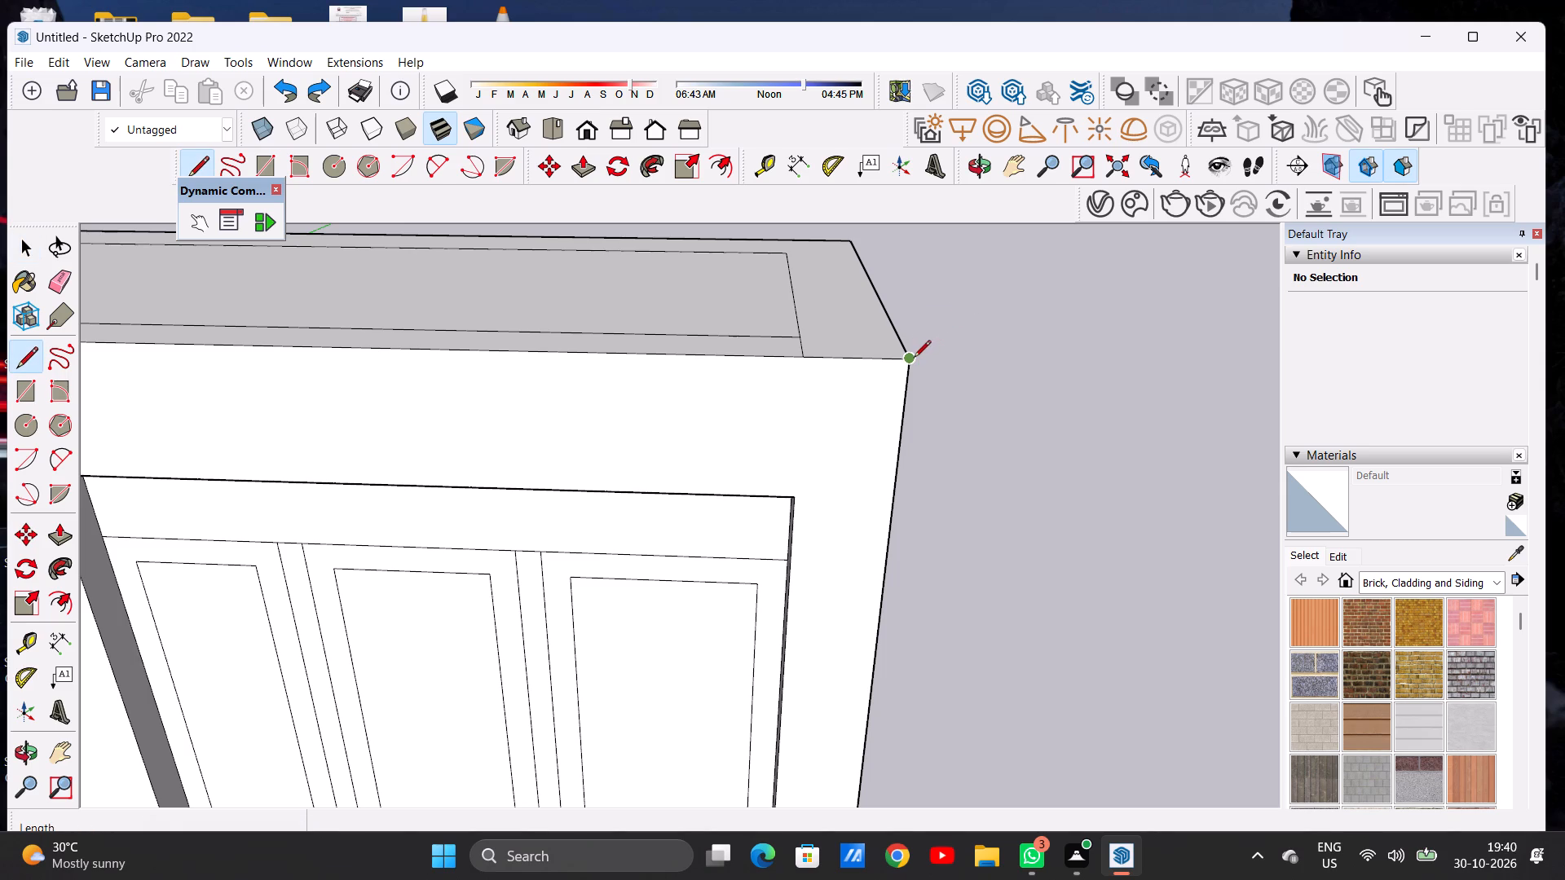
pyautogui.click(914, 359)
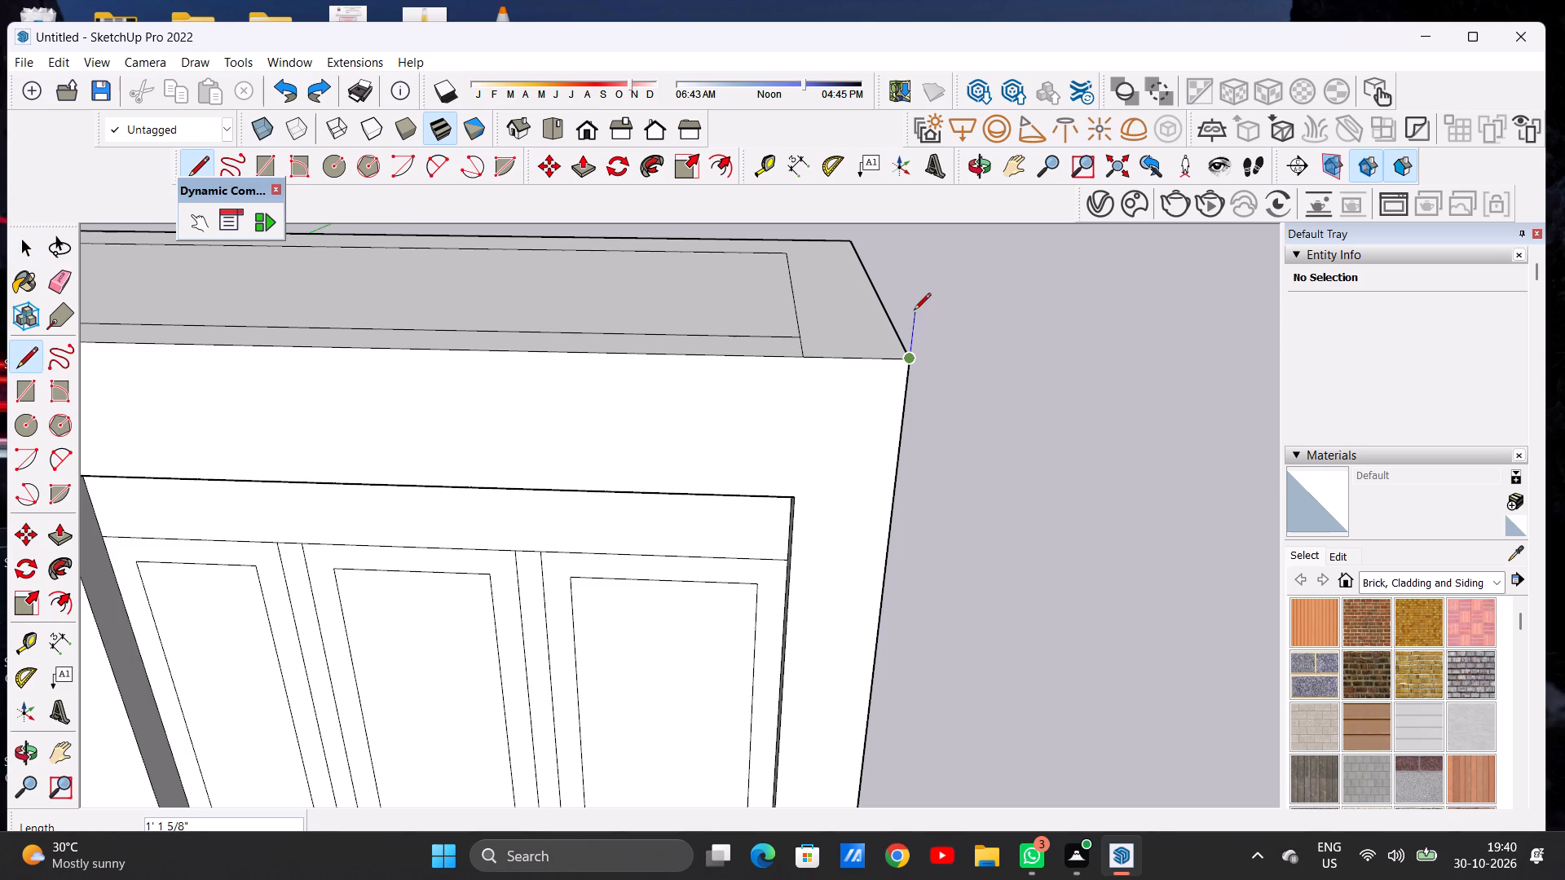
pyautogui.click(913, 317)
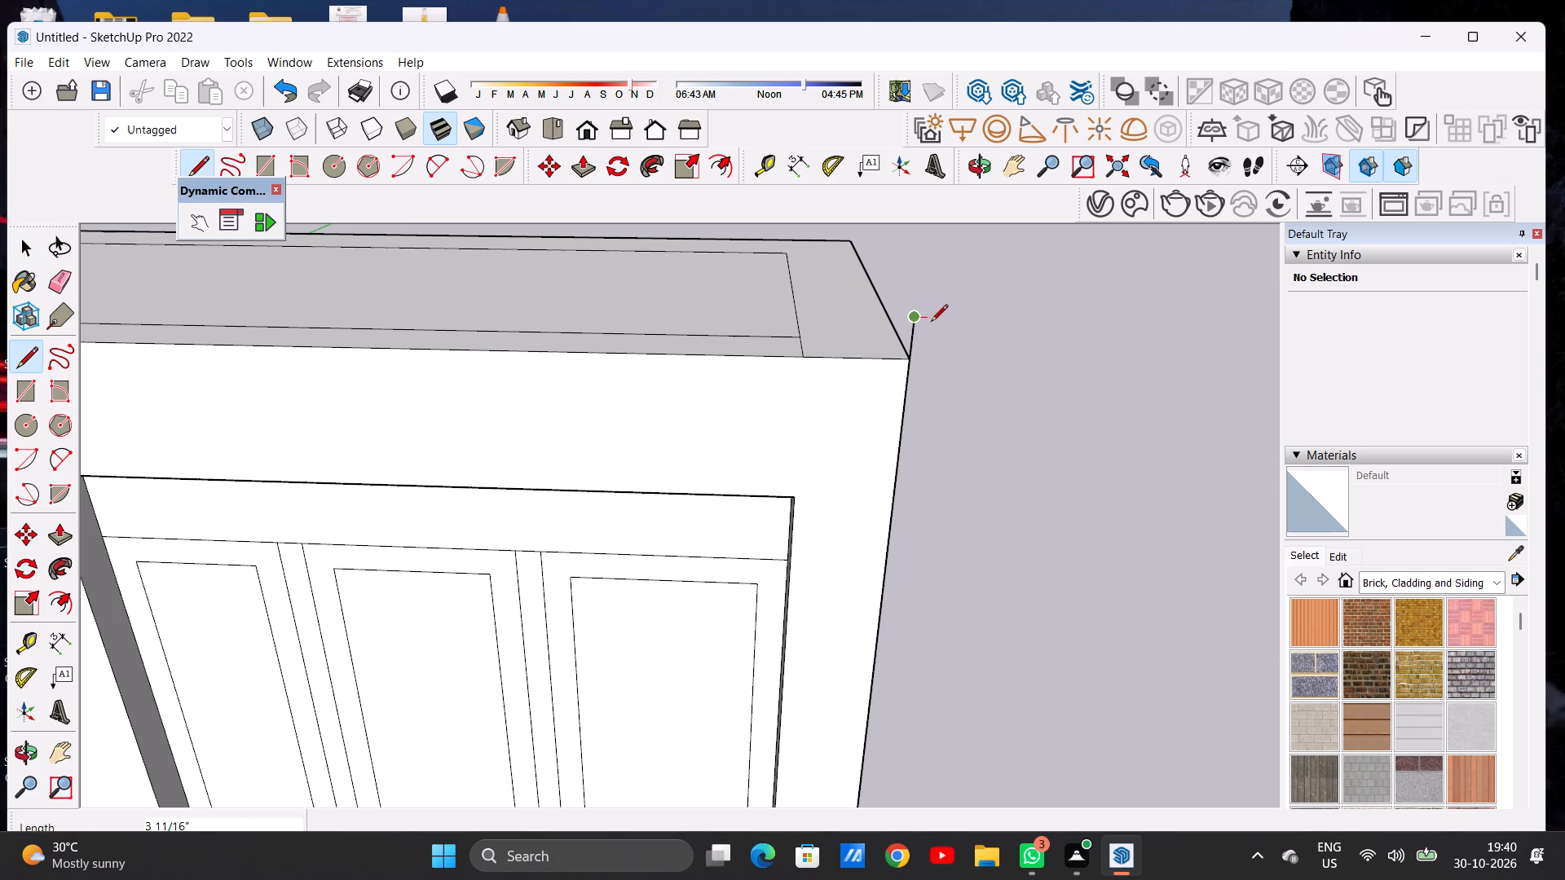
pyautogui.click(949, 325)
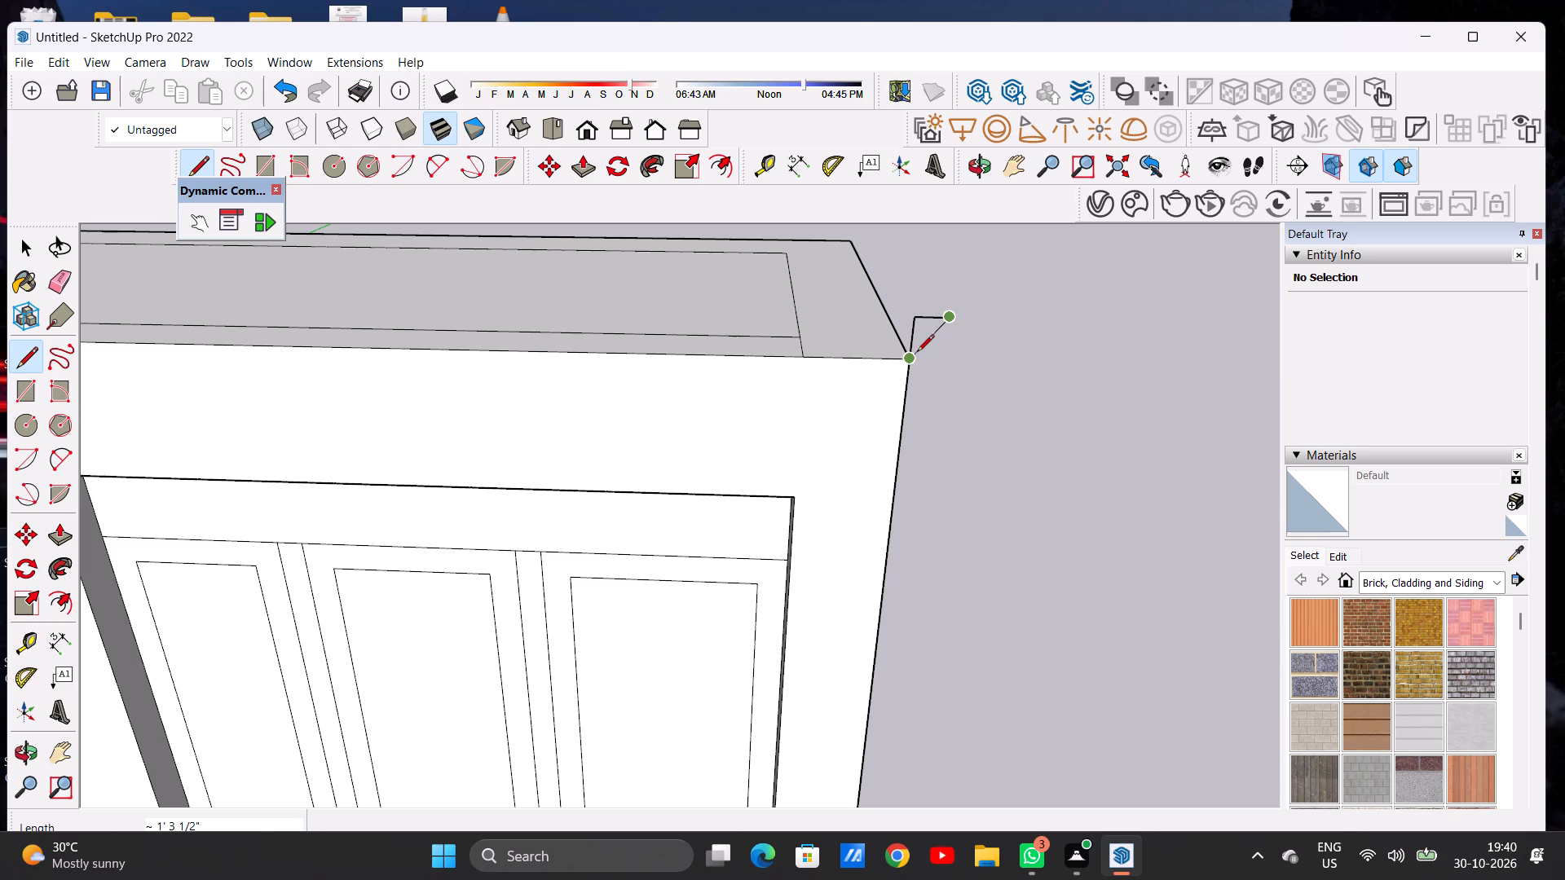
pyautogui.click(917, 353)
pyautogui.press('space')
# Push/Pull the triangular profile about 14' 11 5/8" along the side roof edge to the back corner as a sloped cornice.
pyautogui.scroll(-6, 861, 337)
pyautogui.moveTo(939, 343); pyautogui.dragTo(893, 346, button='middle')
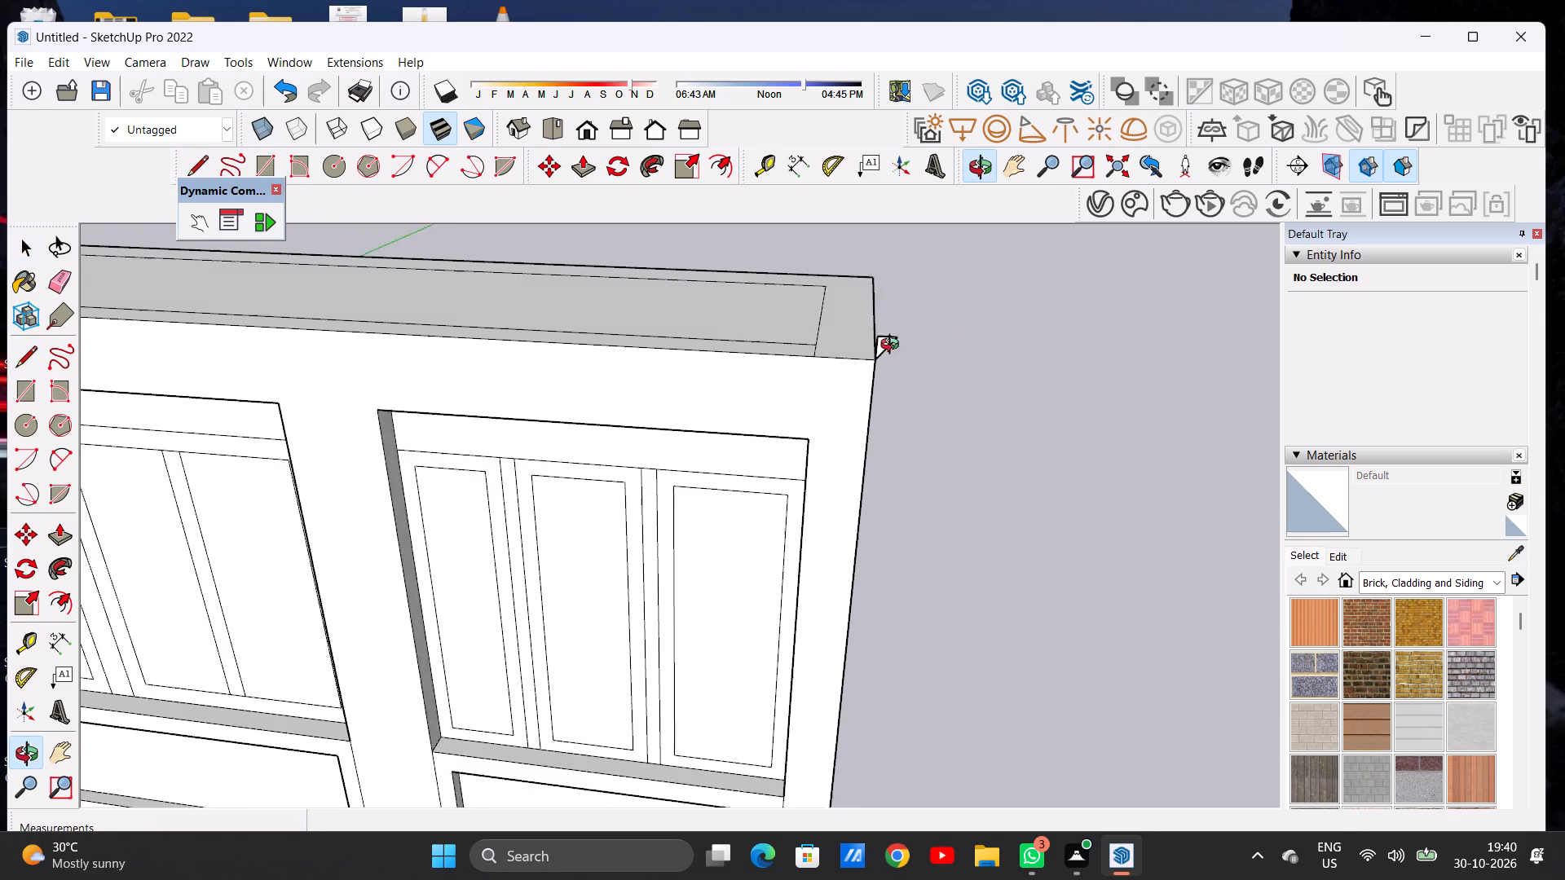
pyautogui.moveTo(893, 346); pyautogui.dragTo(415, 377, button='middle')
pyautogui.press('p')
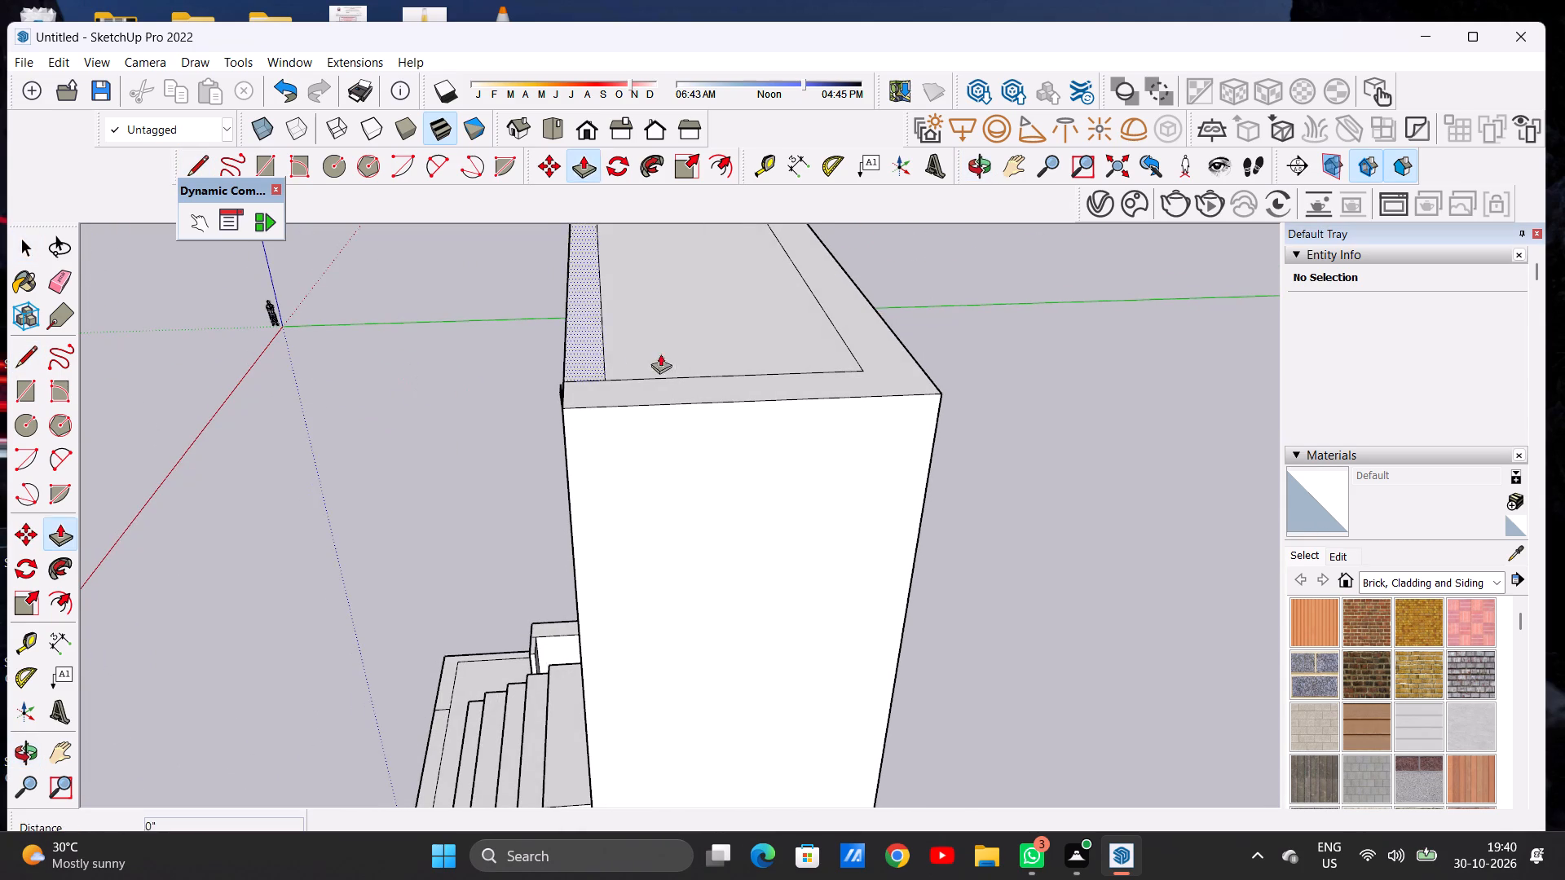
pyautogui.moveTo(660, 354); pyautogui.dragTo(437, 393, button='middle')
pyautogui.scroll(5, 313, 390)
pyautogui.scroll(-1, 313, 390)
pyautogui.scroll(1, 313, 390)
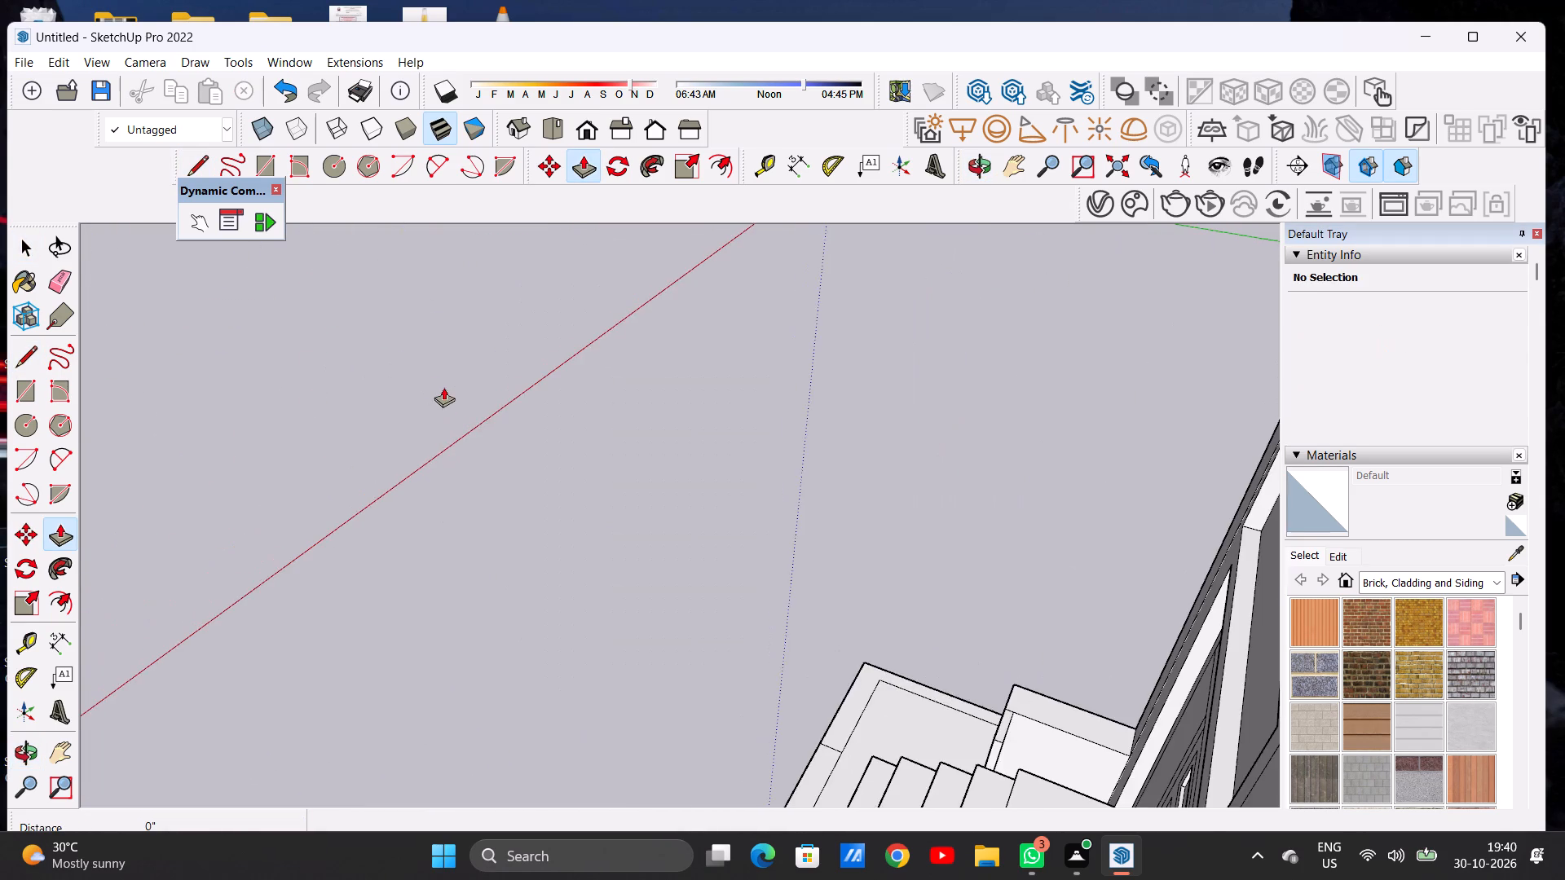
pyautogui.scroll(-5, 436, 380)
pyautogui.scroll(18, 480, 372)
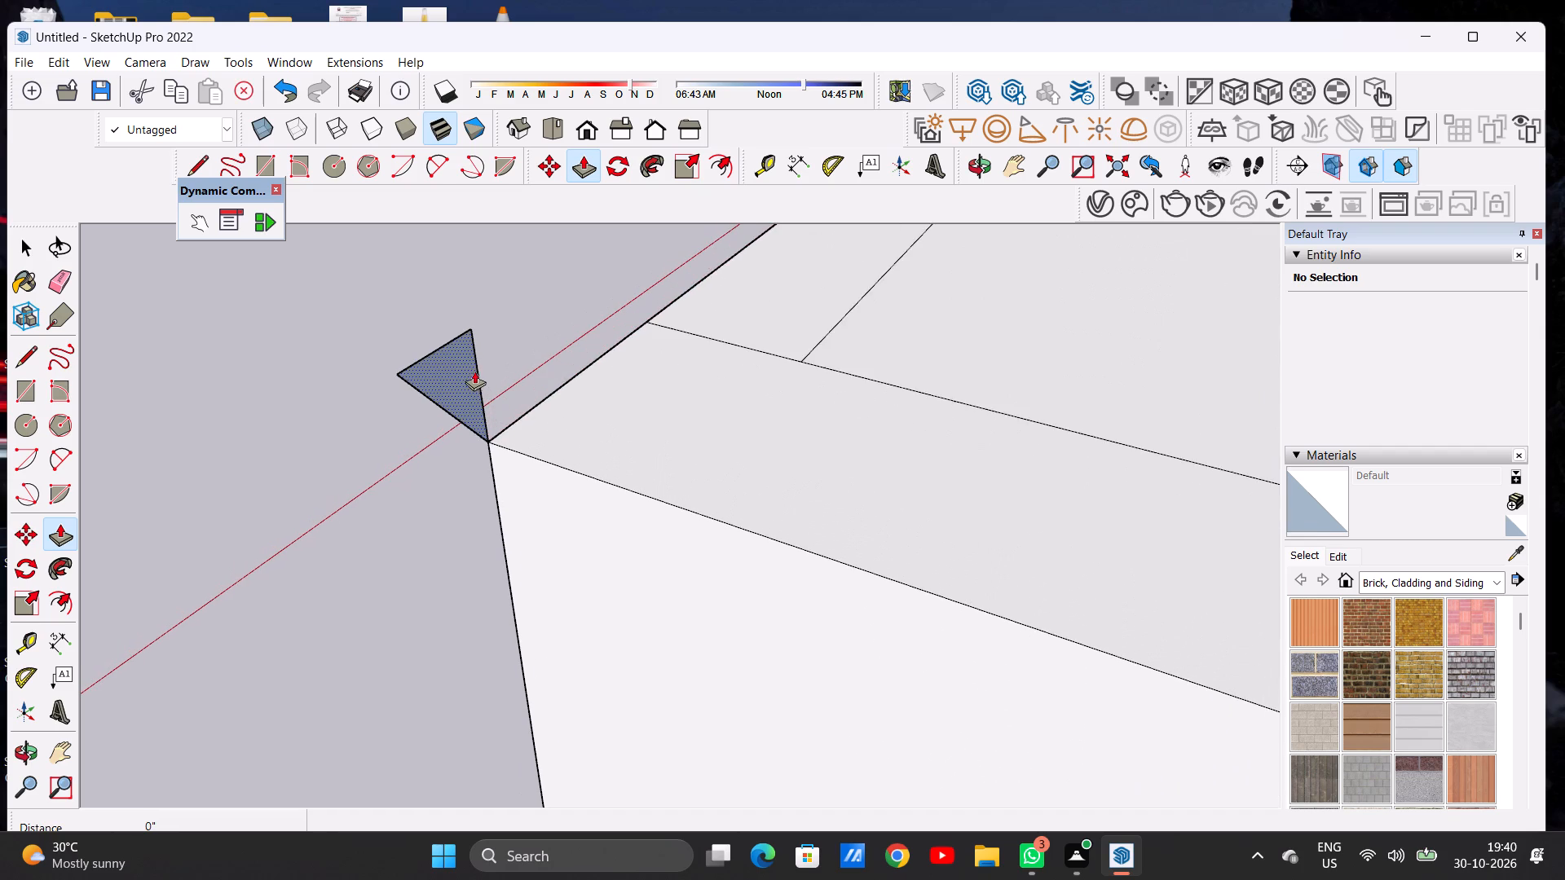
pyautogui.click(446, 376)
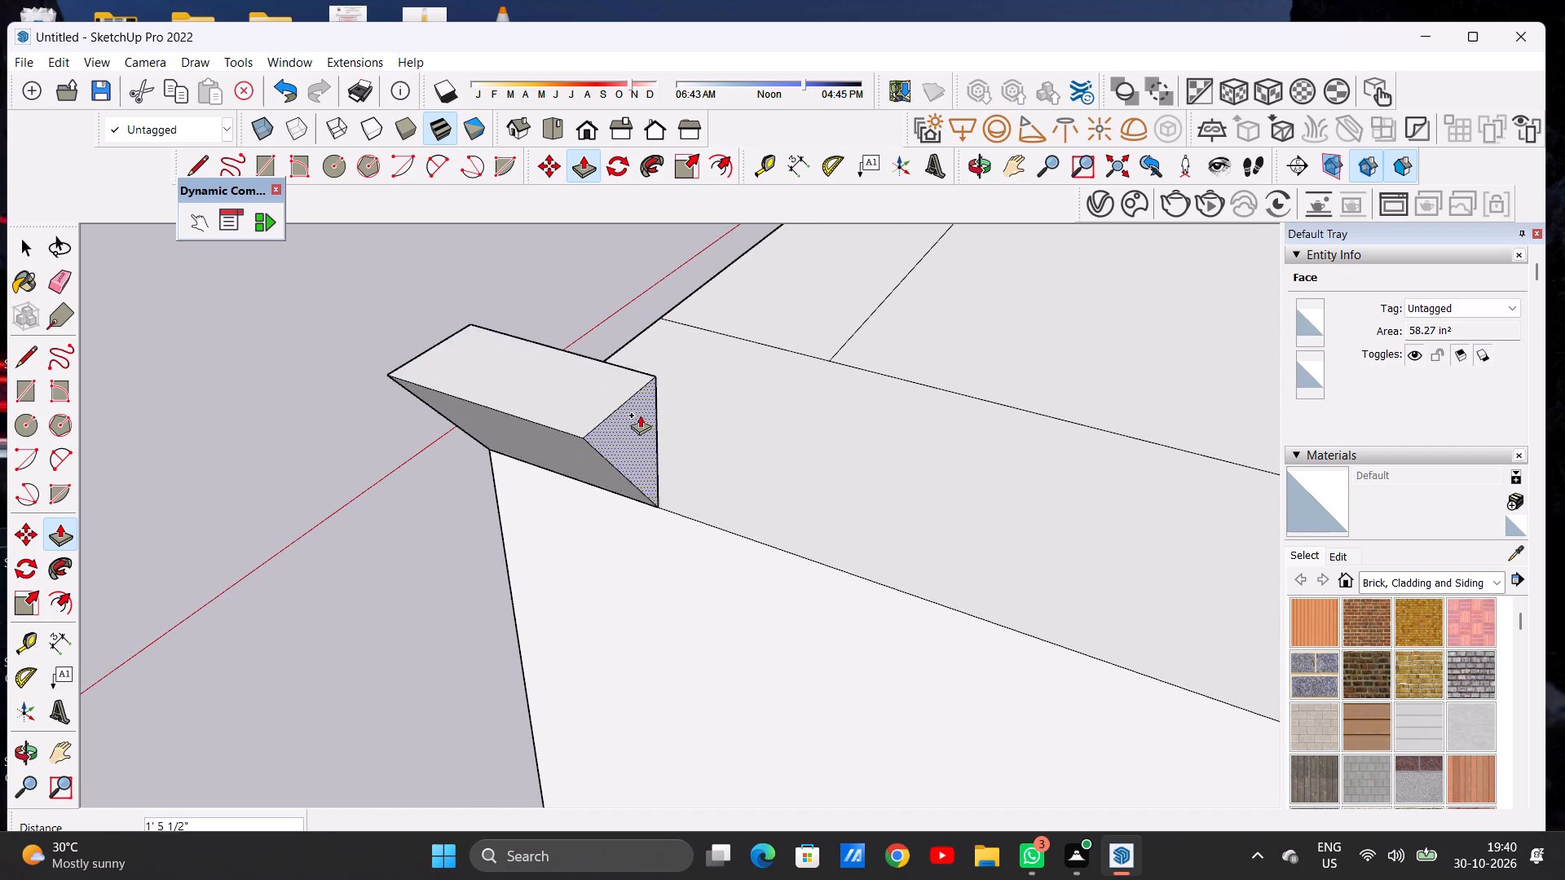
pyautogui.scroll(-20, 613, 407)
pyautogui.scroll(-6, 613, 407)
pyautogui.scroll(9, 781, 445)
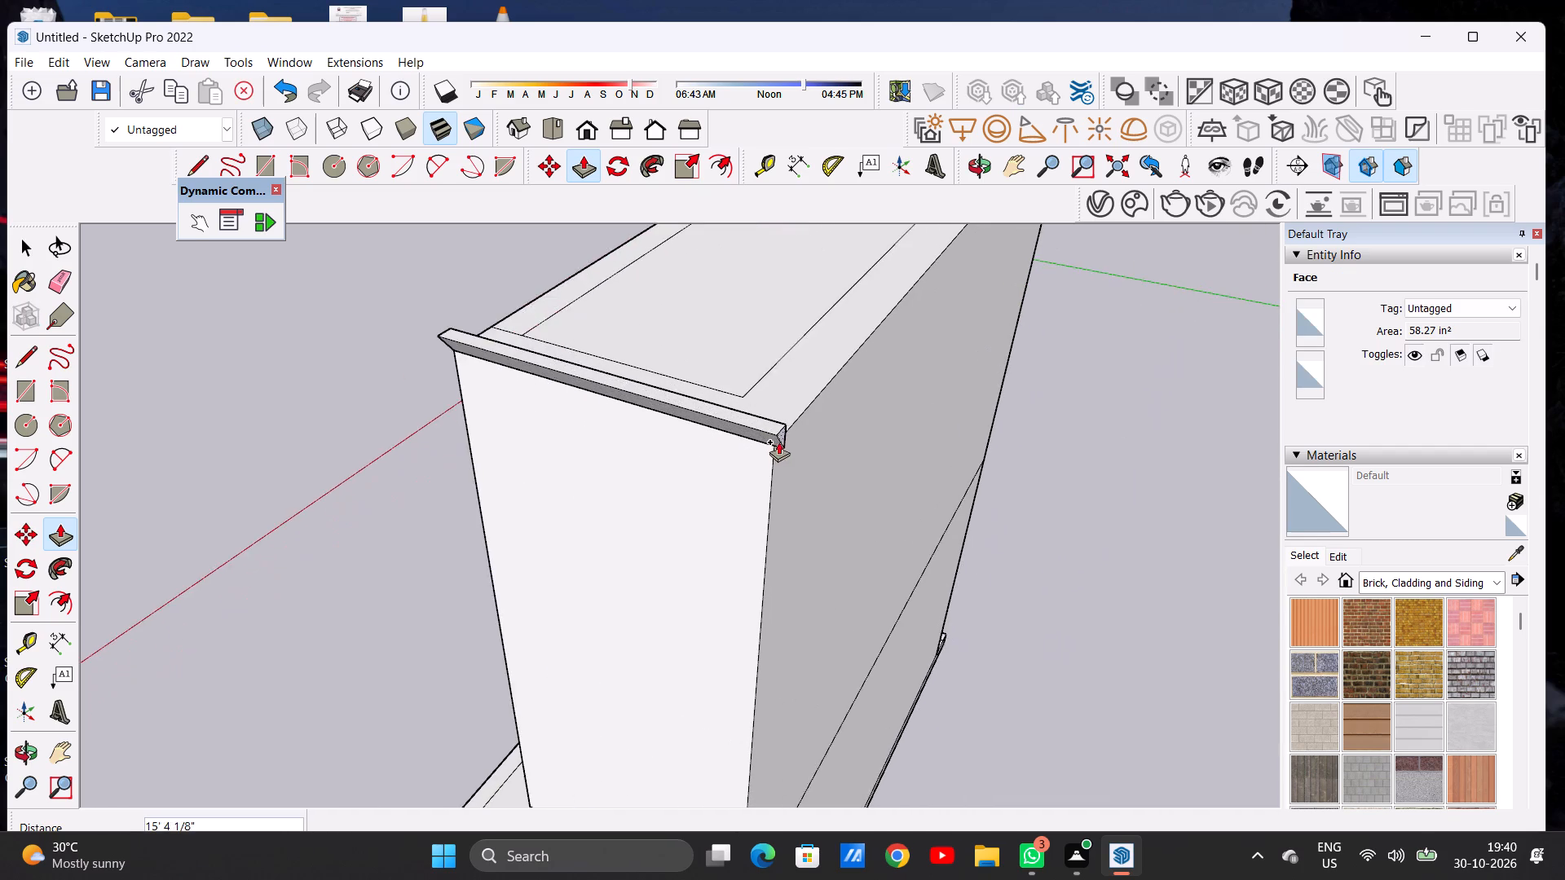
pyautogui.scroll(12, 778, 442)
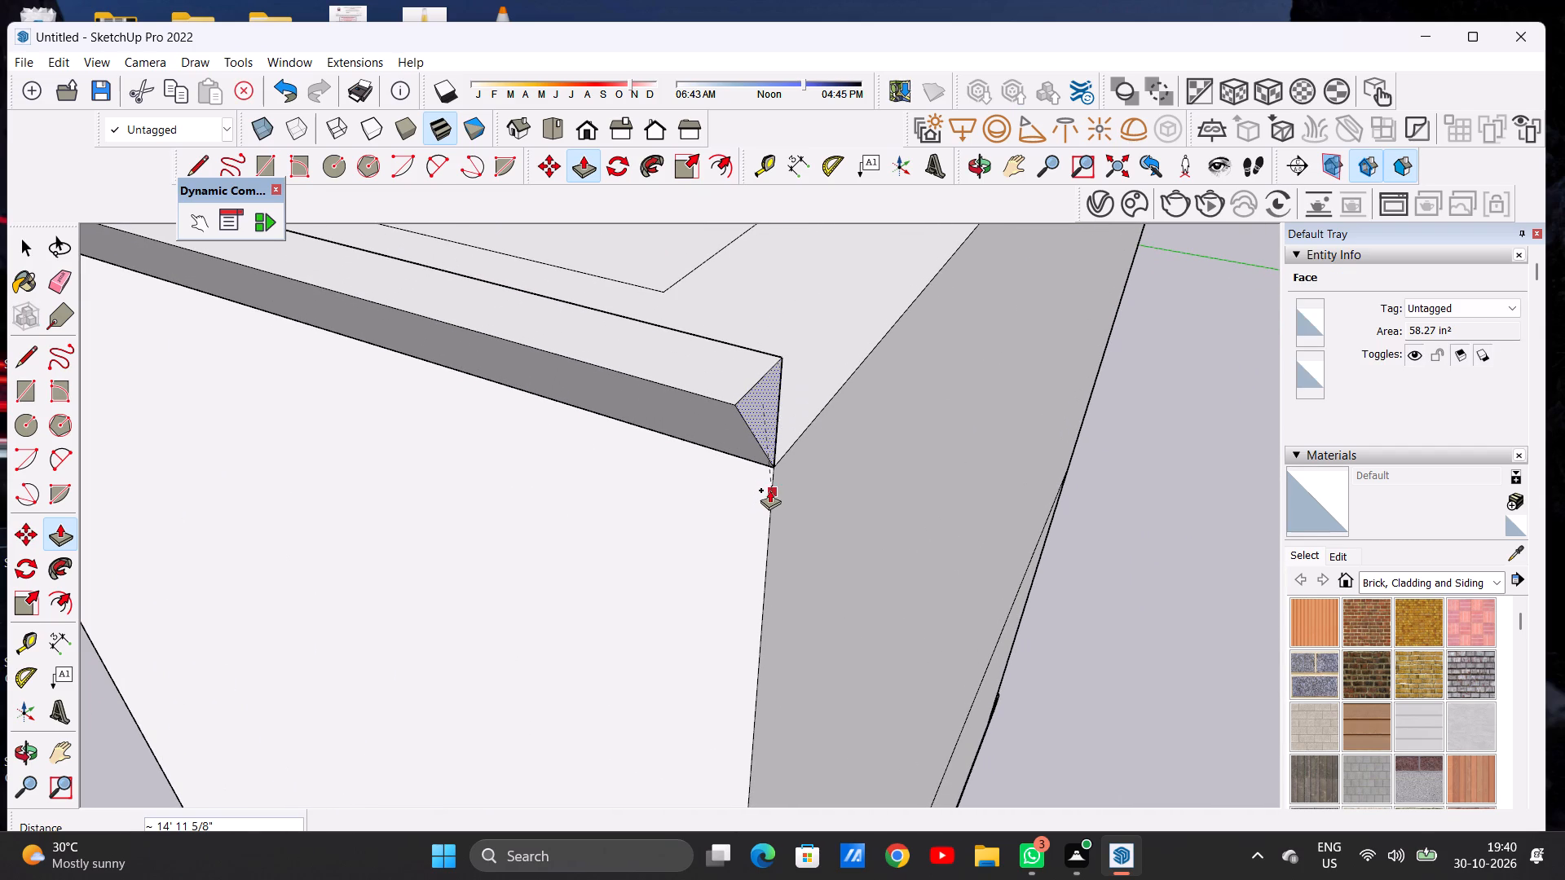
pyautogui.click(769, 490)
pyautogui.press('space')
# Draw a matching upright triangle about 10" wide at the front roof corner on the door side, overhanging the side wall.
pyautogui.scroll(-9, 782, 444)
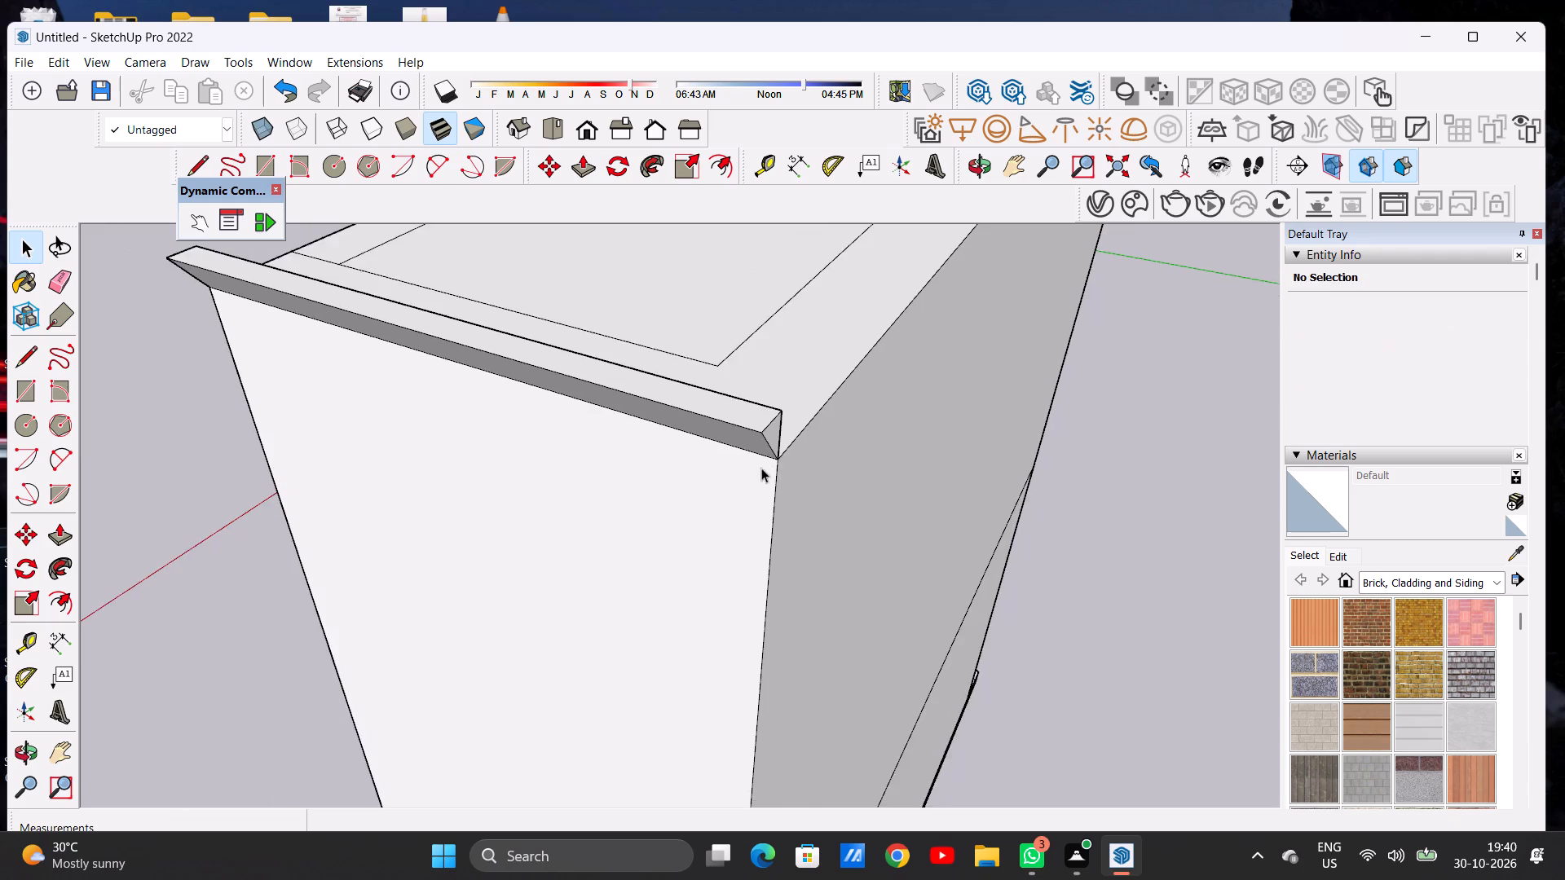
pyautogui.scroll(-9, 761, 468)
pyautogui.scroll(1, 773, 478)
pyautogui.scroll(-8, 773, 478)
pyautogui.moveTo(688, 457); pyautogui.dragTo(923, 411, button='middle')
pyautogui.moveTo(782, 421); pyautogui.dragTo(996, 374, button='middle')
pyautogui.scroll(-6, 904, 400)
pyautogui.moveTo(821, 416); pyautogui.dragTo(1049, 357, button='middle')
pyautogui.scroll(4, 939, 306)
pyautogui.scroll(-1, 938, 304)
pyautogui.scroll(4, 938, 304)
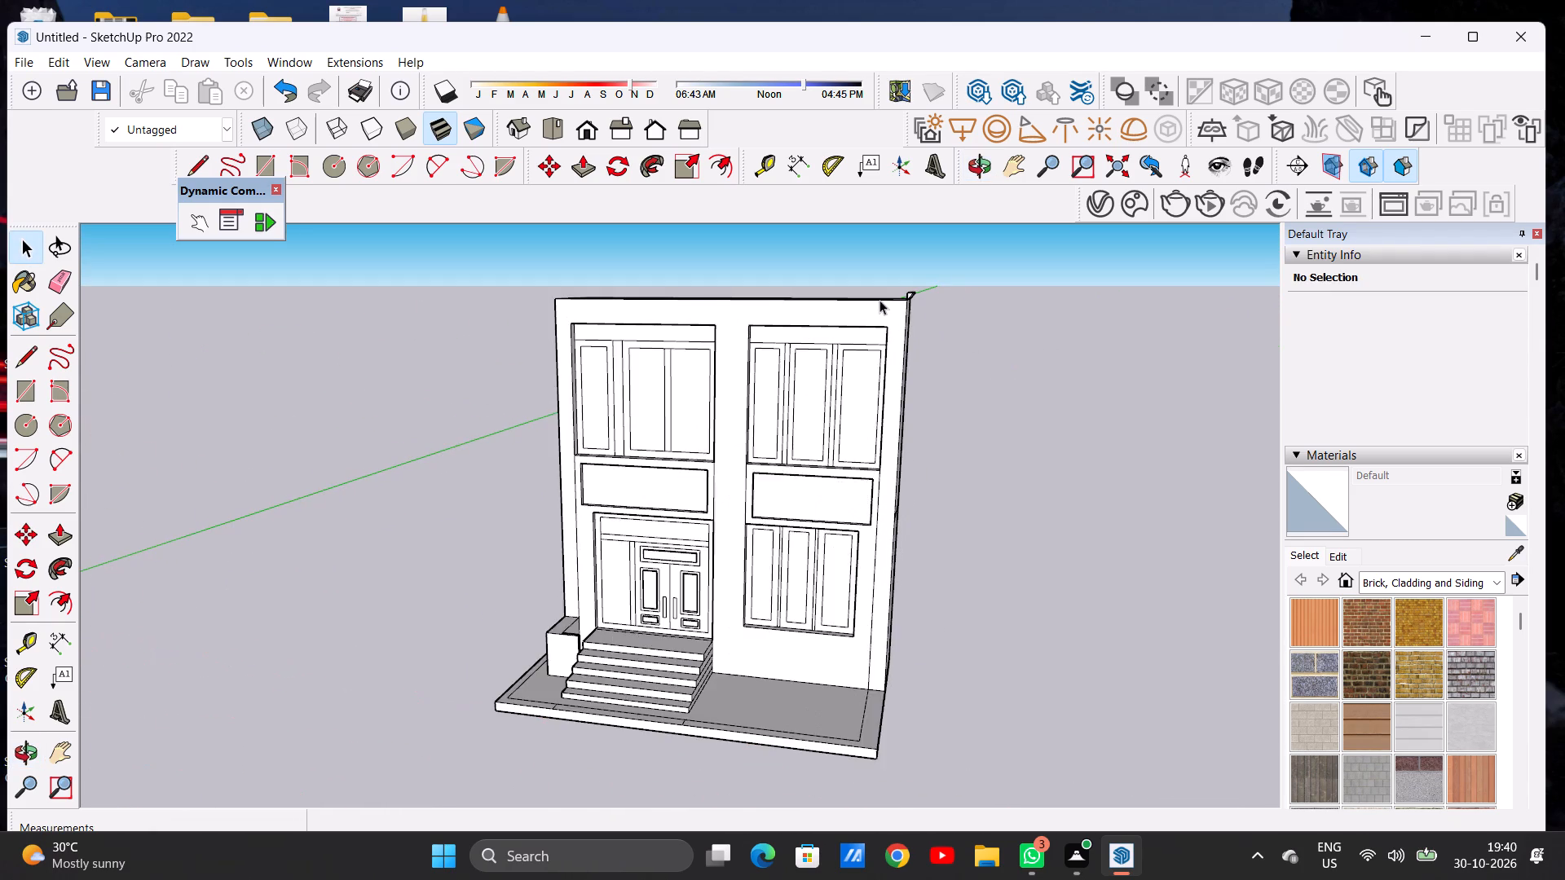
pyautogui.scroll(4, 879, 300)
pyautogui.scroll(-7, 890, 306)
pyautogui.moveTo(716, 354); pyautogui.dragTo(804, 326, button='middle')
pyautogui.scroll(-3, 814, 351)
pyautogui.scroll(6, 620, 311)
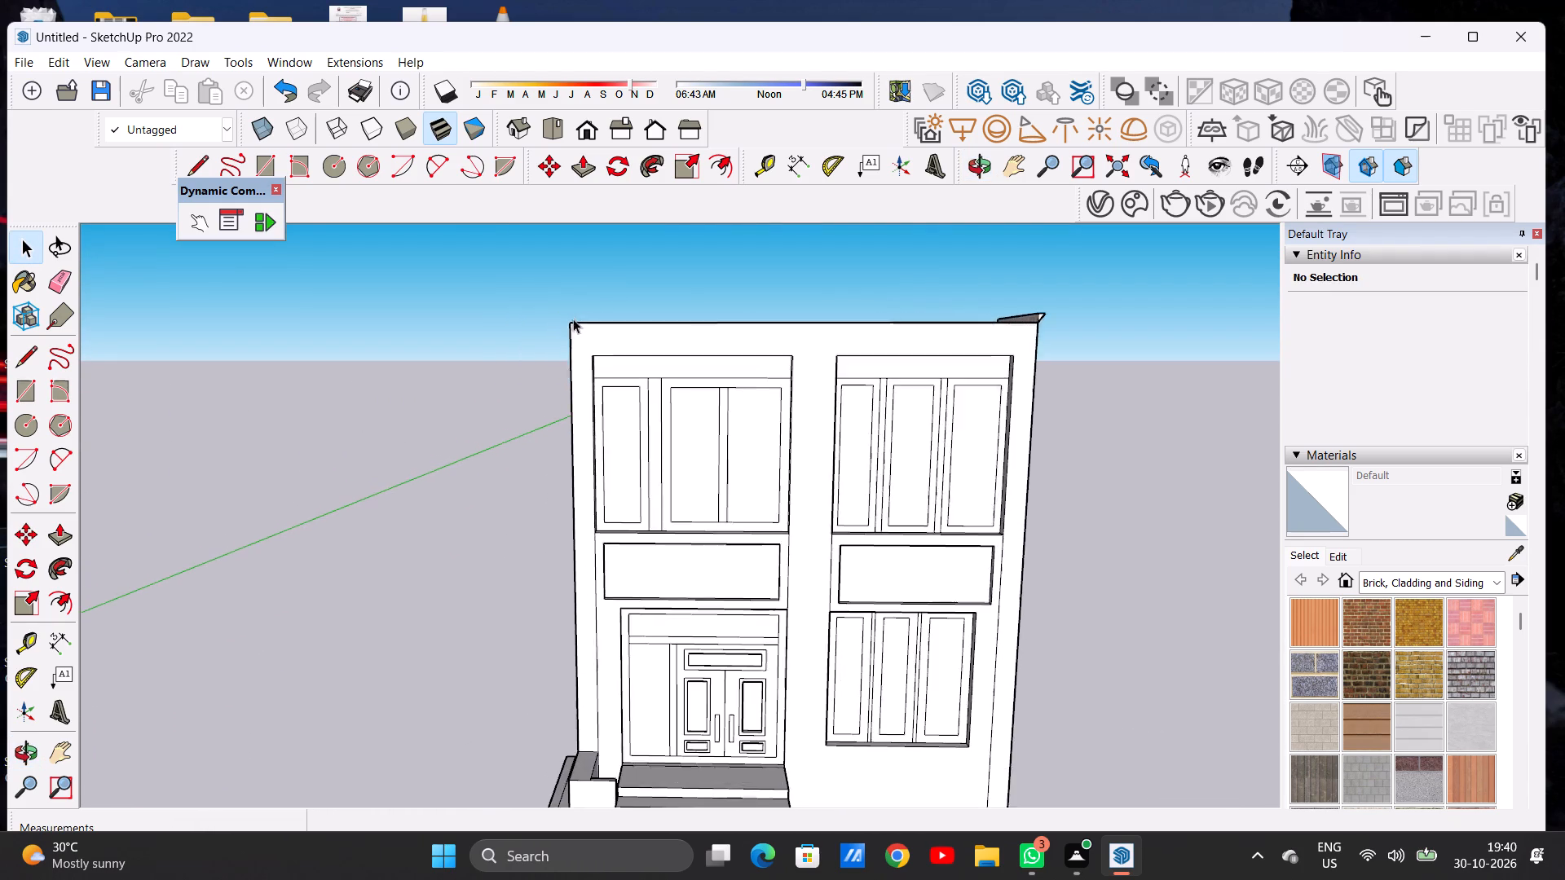
pyautogui.scroll(5, 573, 319)
pyautogui.moveTo(550, 323); pyautogui.dragTo(583, 435, button='middle')
pyautogui.press('l')
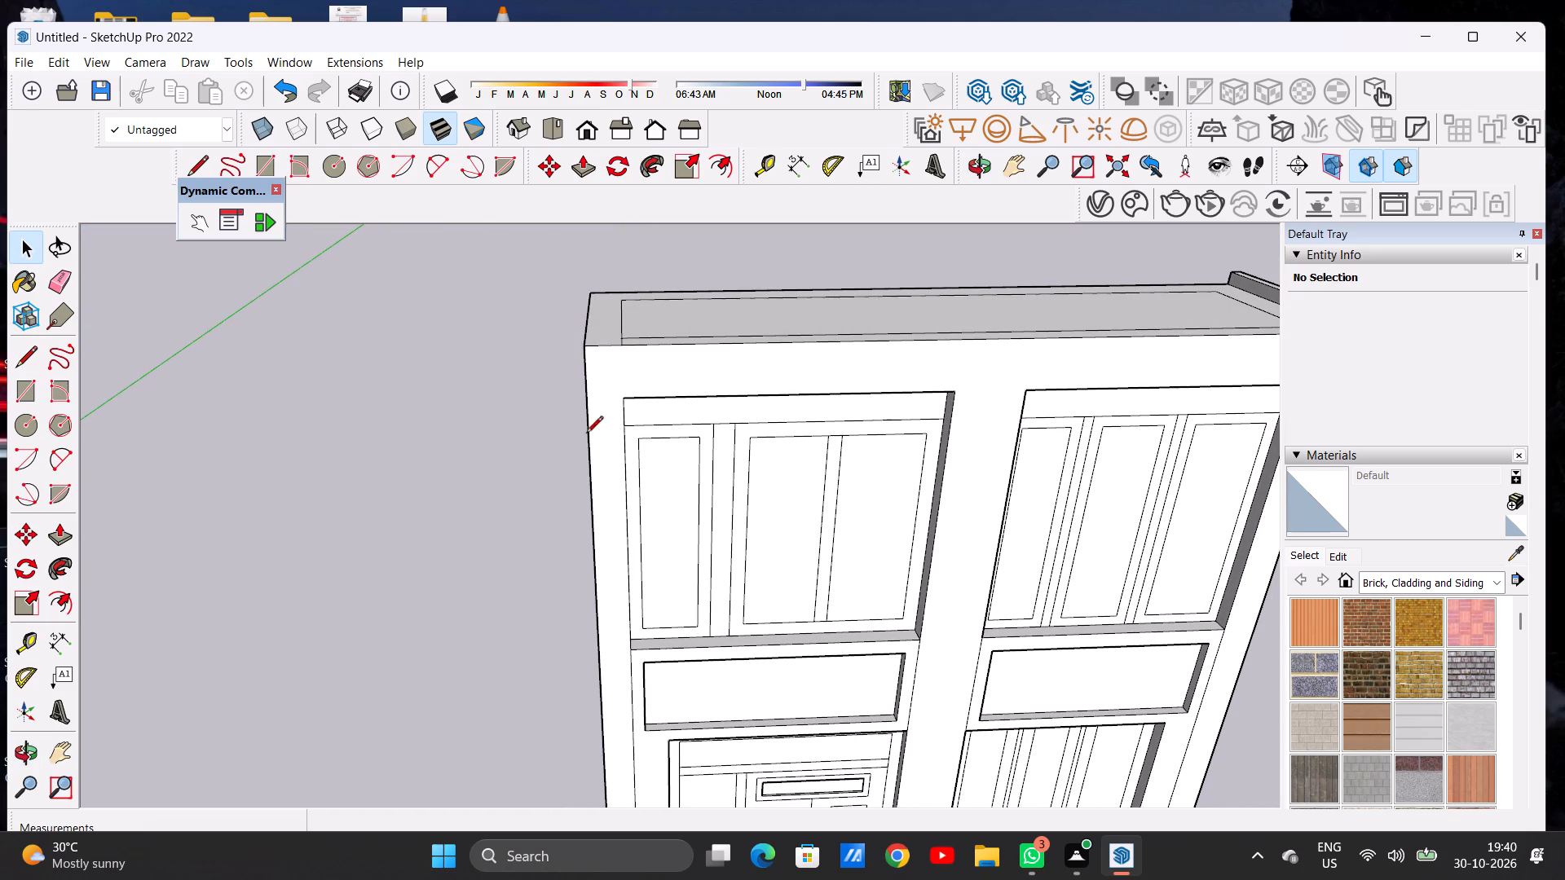
pyautogui.scroll(12, 602, 326)
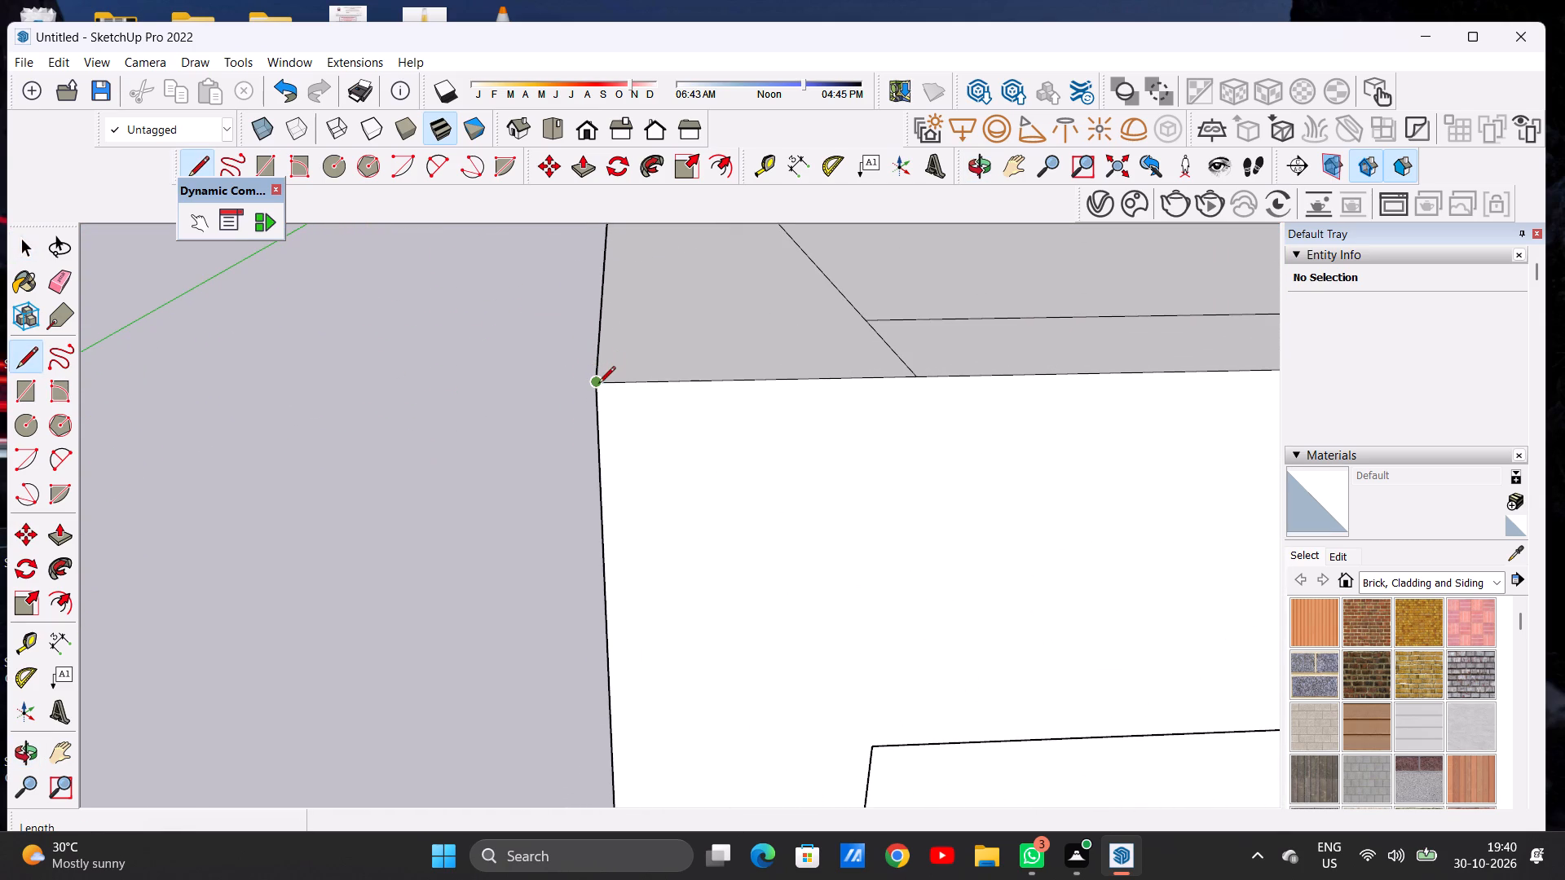
pyautogui.click(598, 385)
pyautogui.scroll(-8, 609, 347)
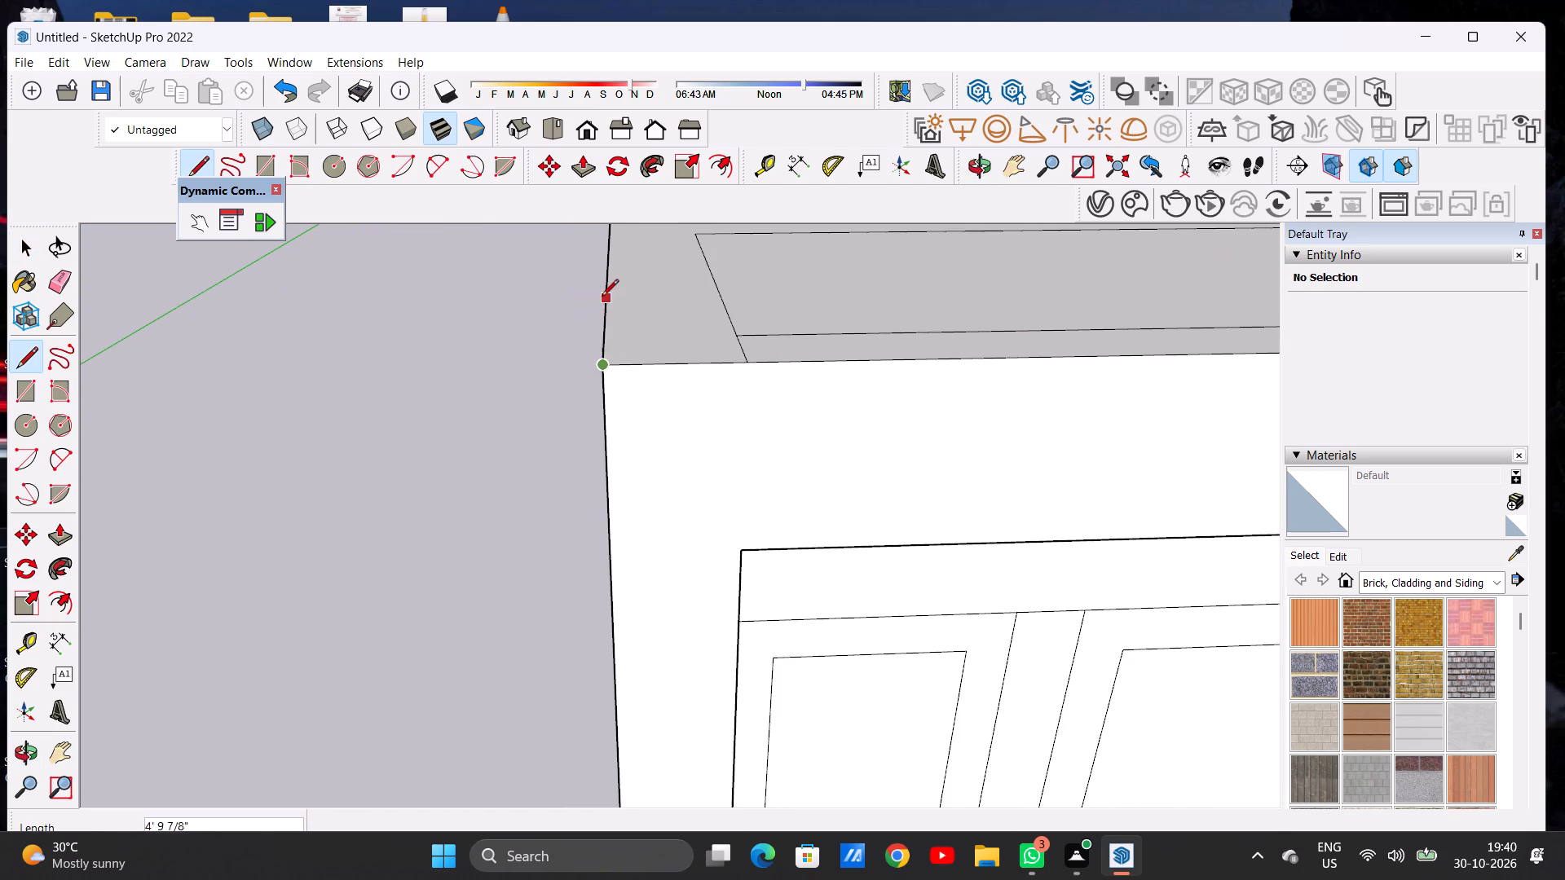
pyautogui.moveTo(614, 380); pyautogui.dragTo(686, 271, button='middle')
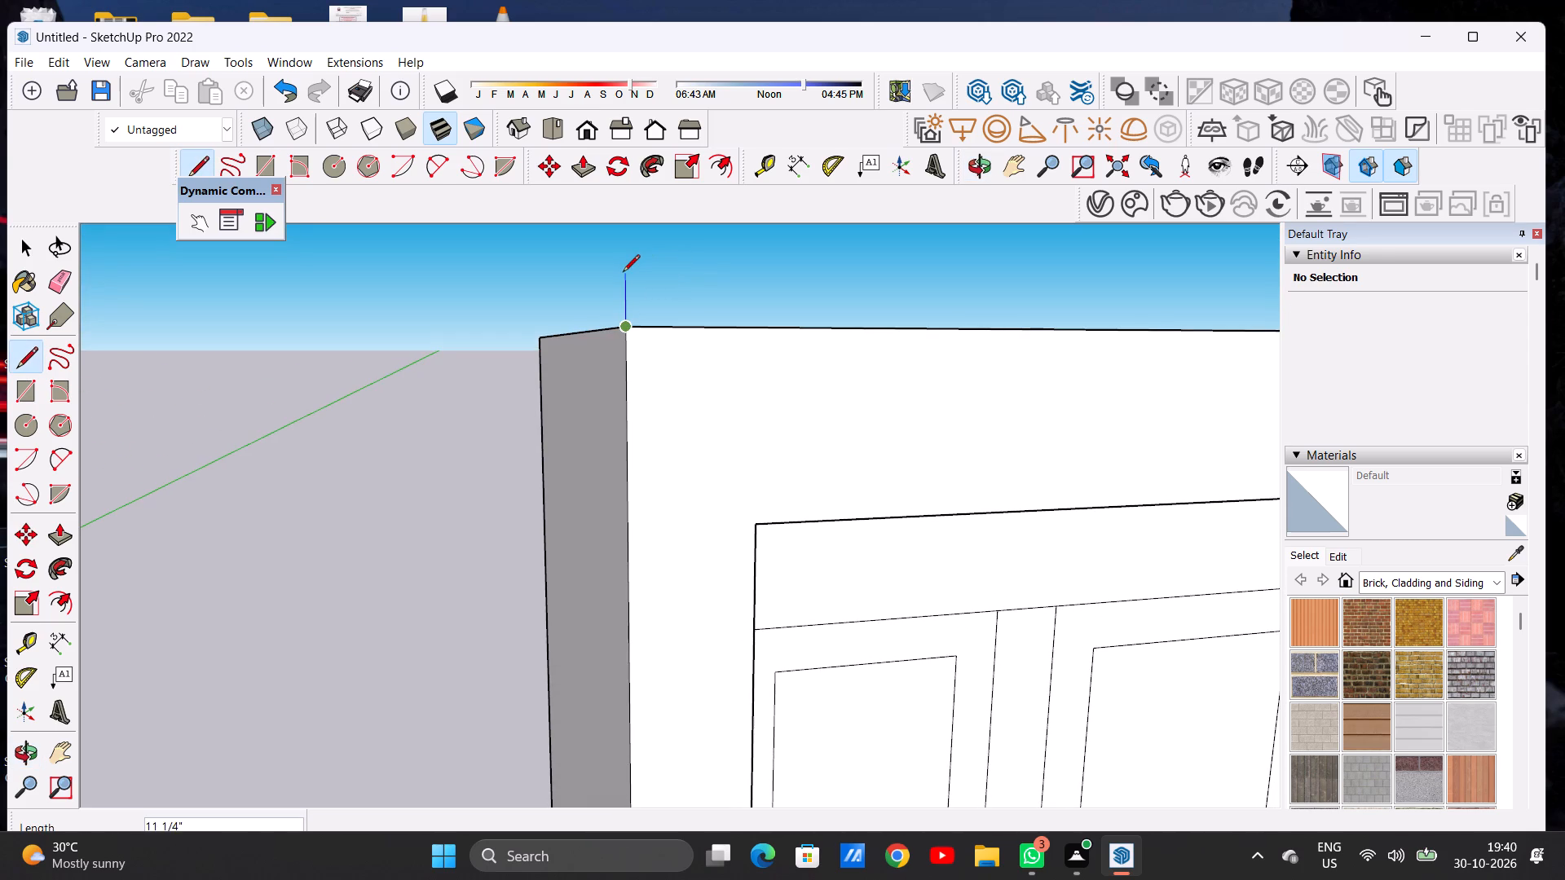
pyautogui.click(621, 266)
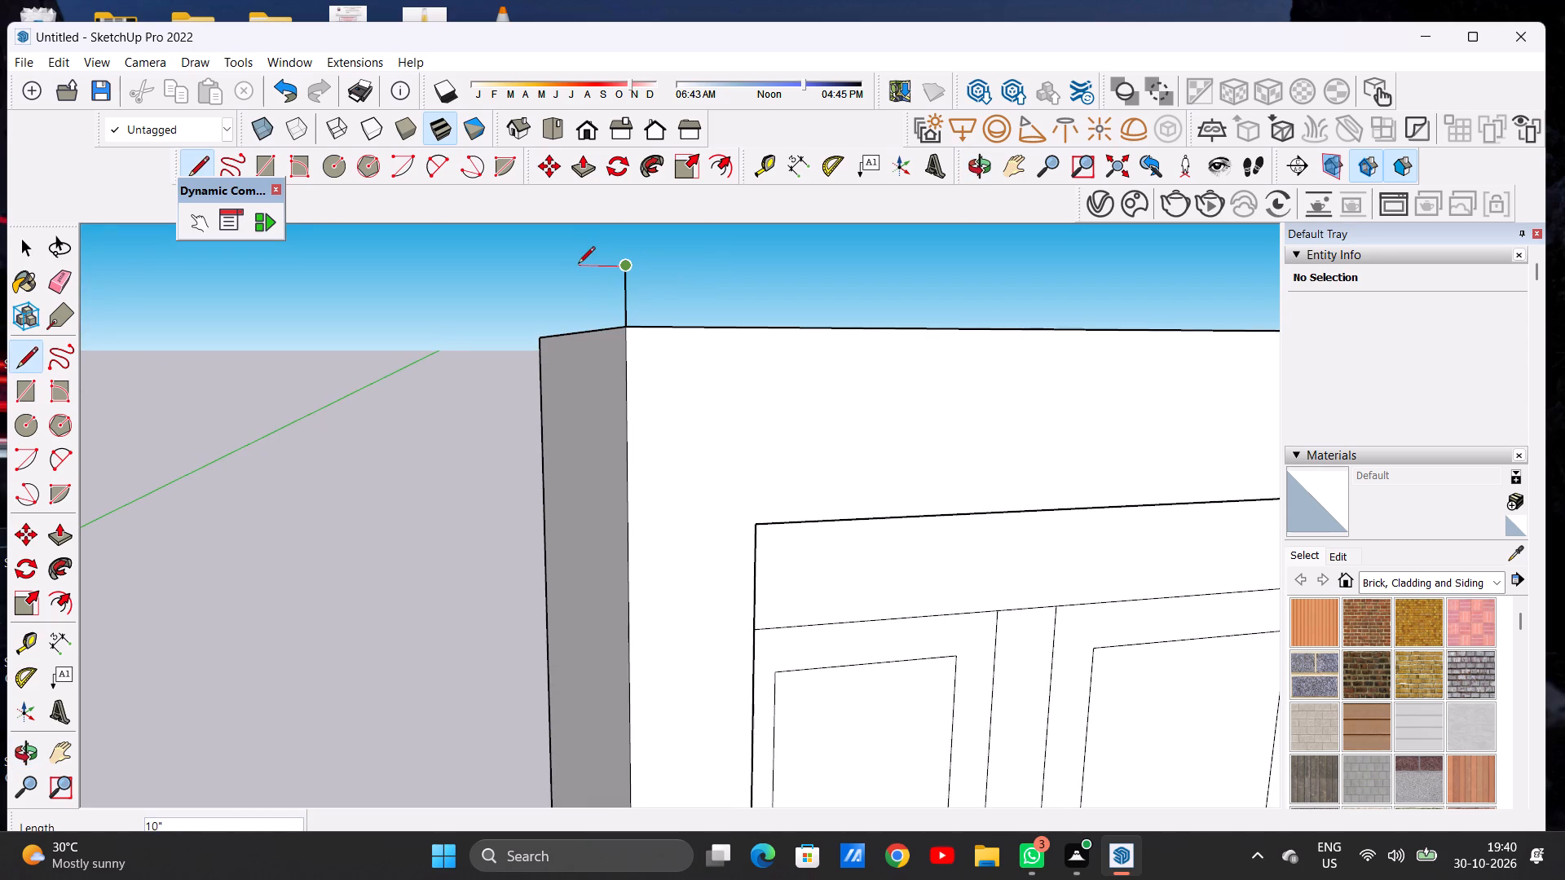
pyautogui.click(578, 265)
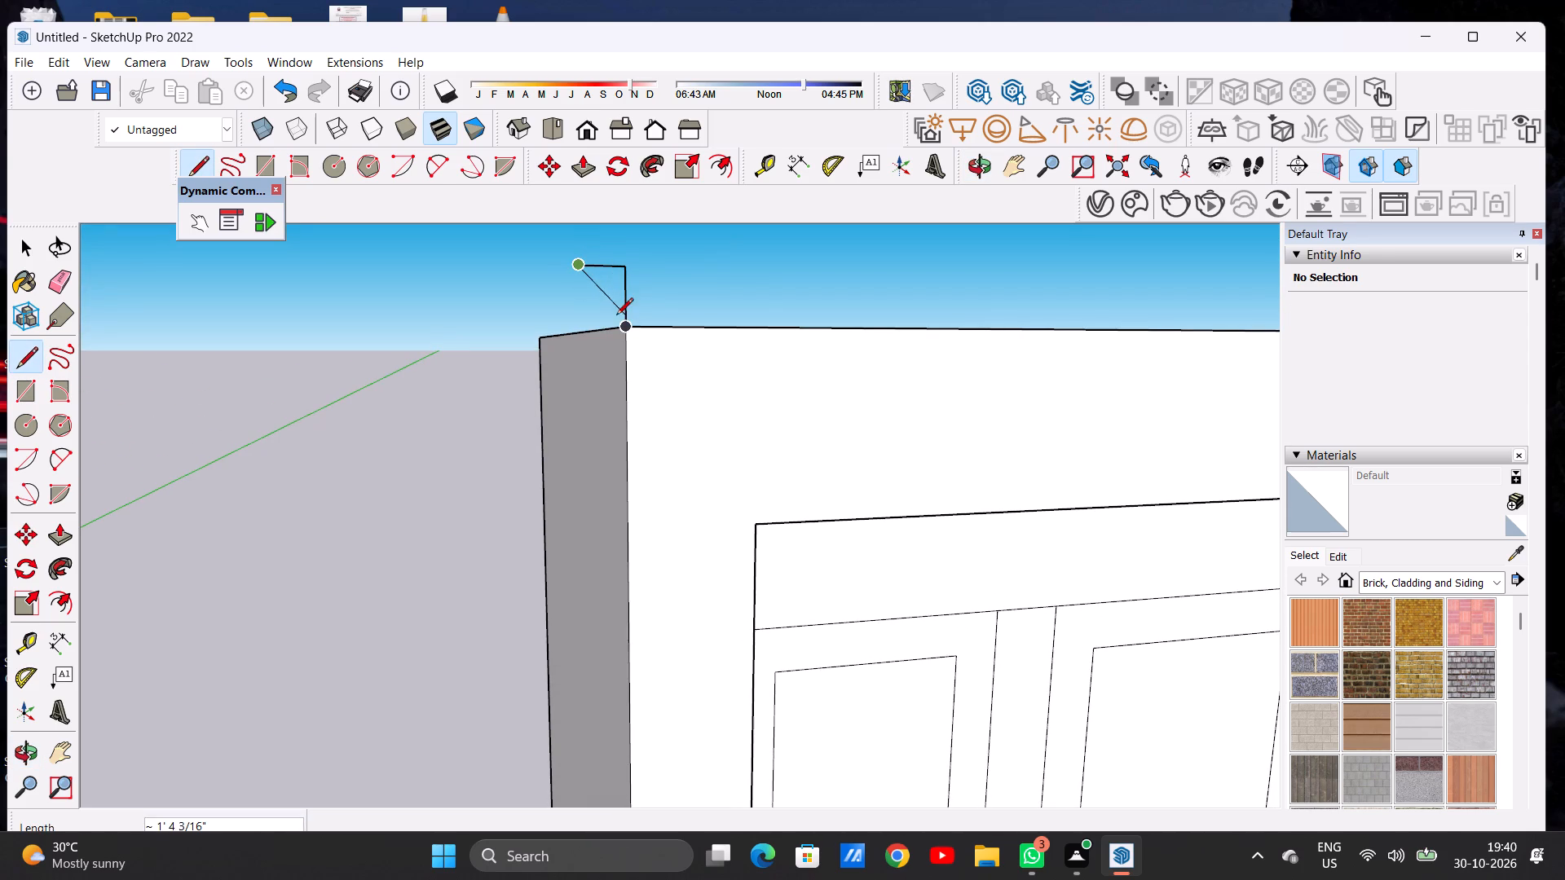
pyautogui.click(620, 327)
pyautogui.press('space')
pyautogui.scroll(-8, 619, 300)
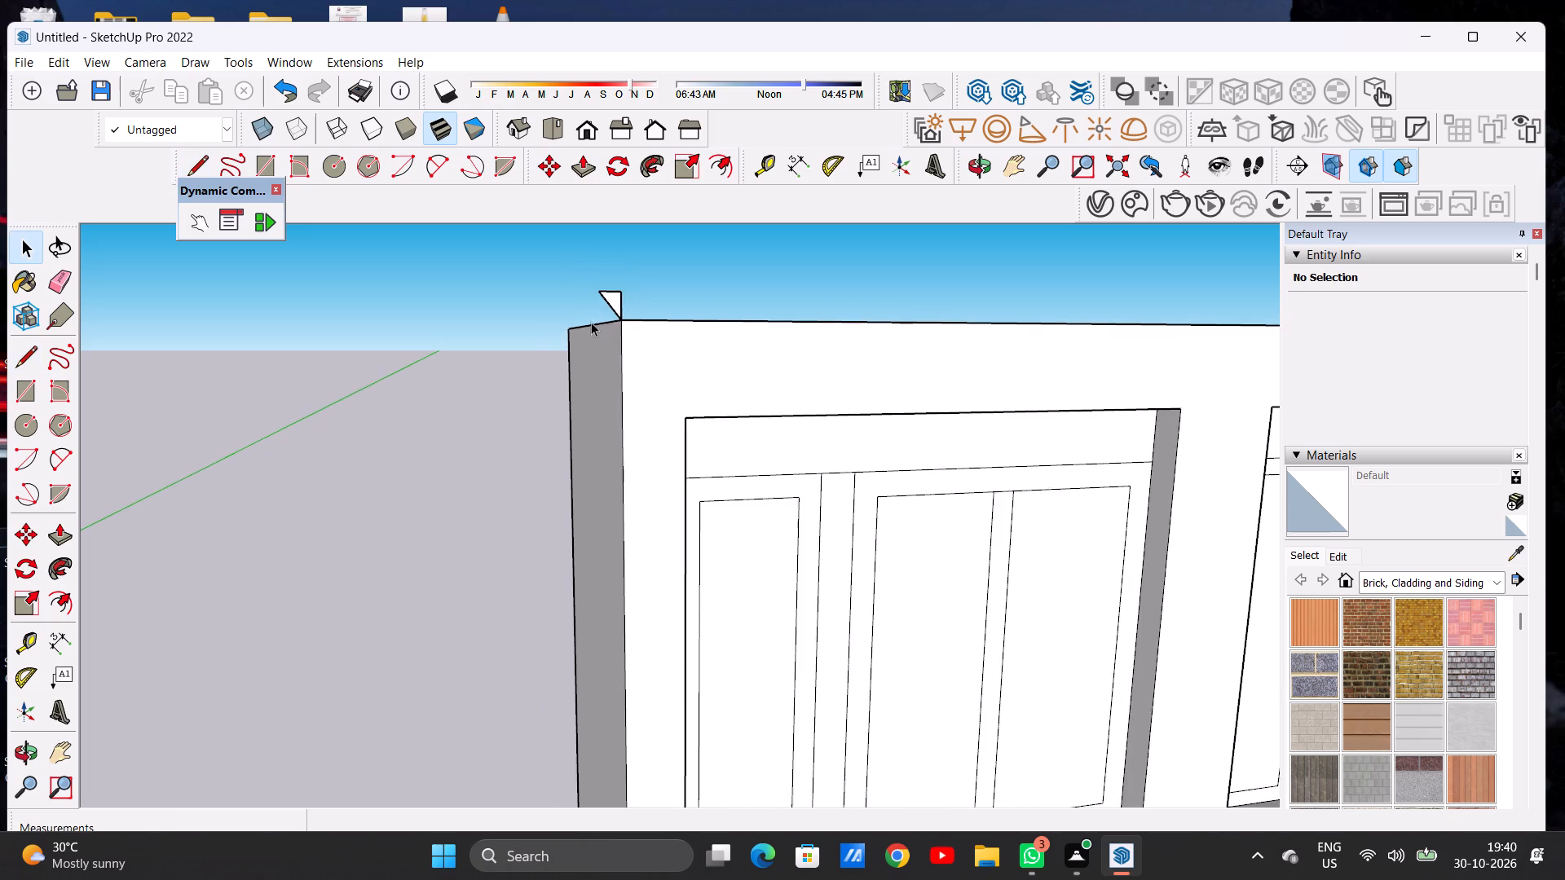
# Push/Pull the door-side triangular profile about 14' 11 5/8" along the side roof edge to the back corner.
pyautogui.moveTo(583, 321); pyautogui.dragTo(1037, 401, button='middle')
pyautogui.moveTo(778, 397); pyautogui.dragTo(944, 406, button='middle')
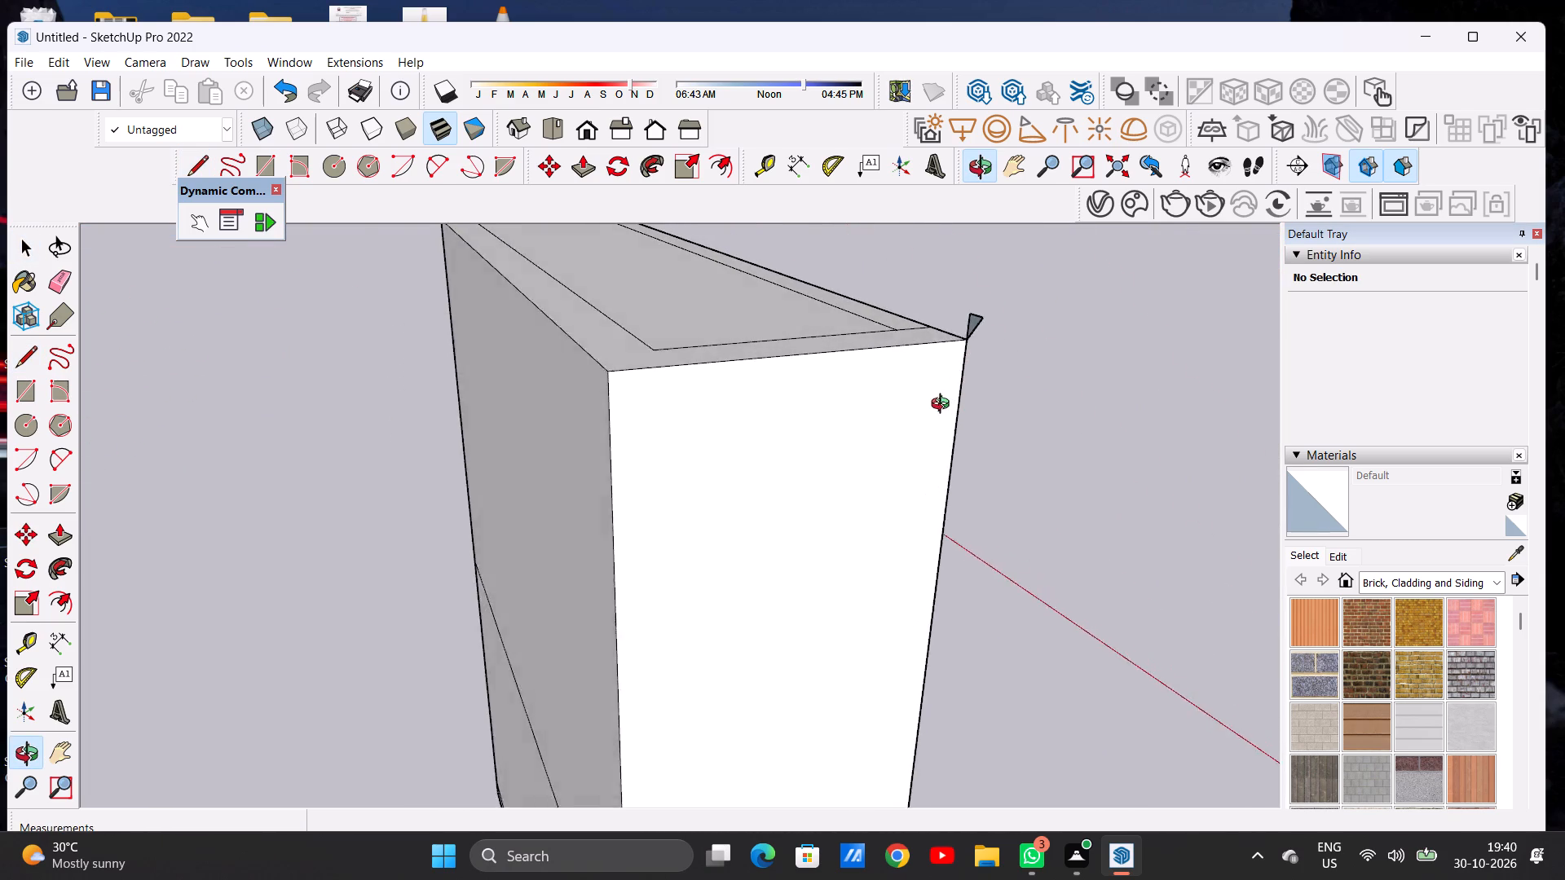
pyautogui.moveTo(944, 406); pyautogui.dragTo(991, 407, button='middle')
pyautogui.scroll(7, 998, 316)
pyautogui.scroll(-4, 1006, 310)
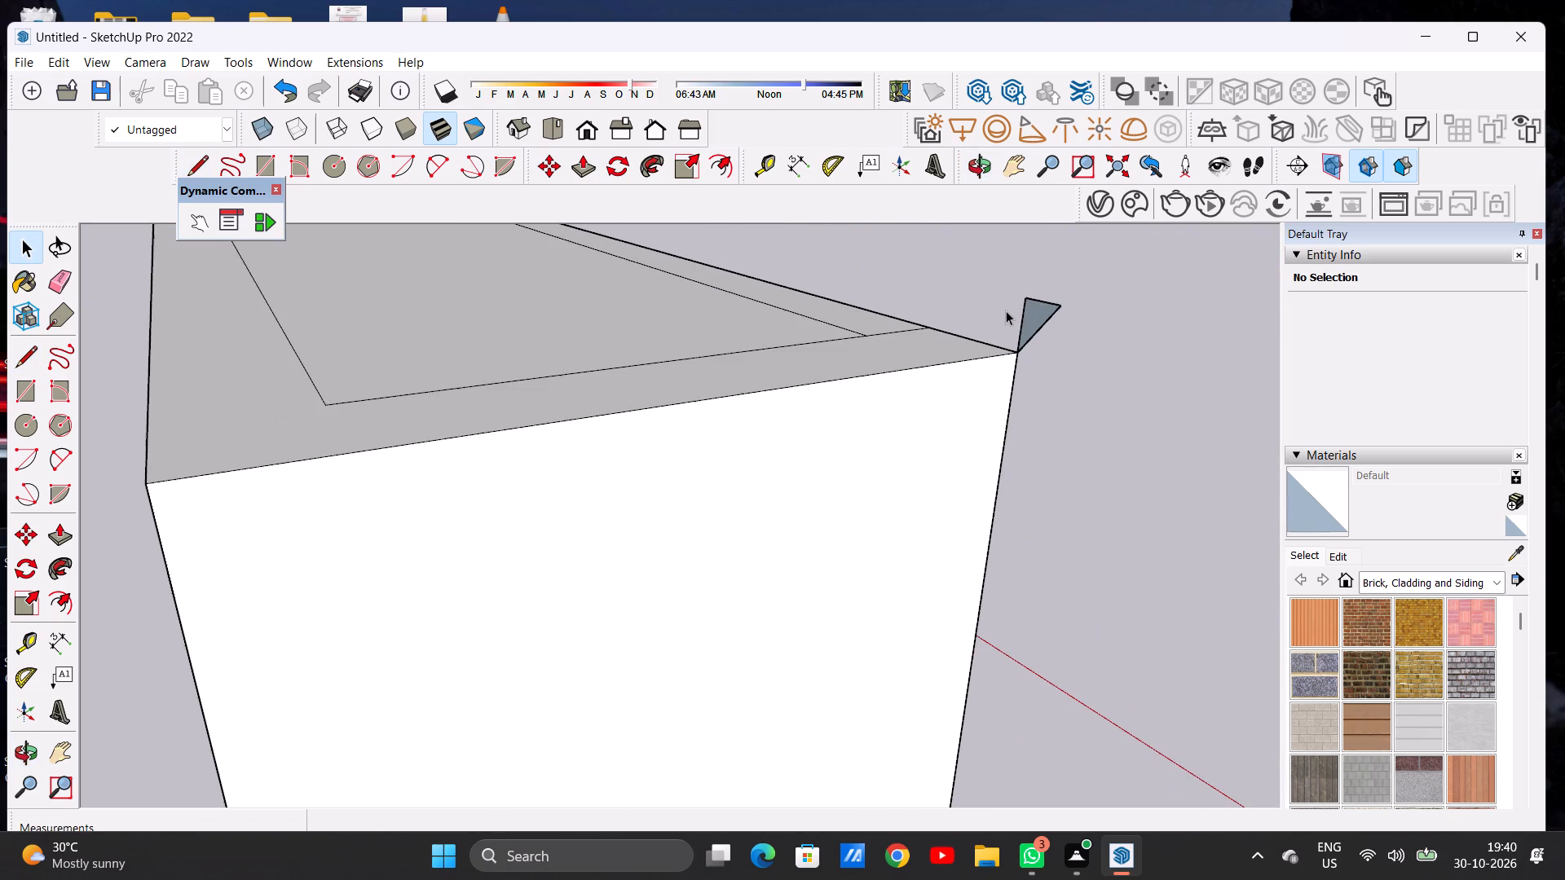
pyautogui.press('p')
pyautogui.scroll(2, 1033, 312)
pyautogui.scroll(-1, 1033, 312)
pyautogui.scroll(8, 1033, 312)
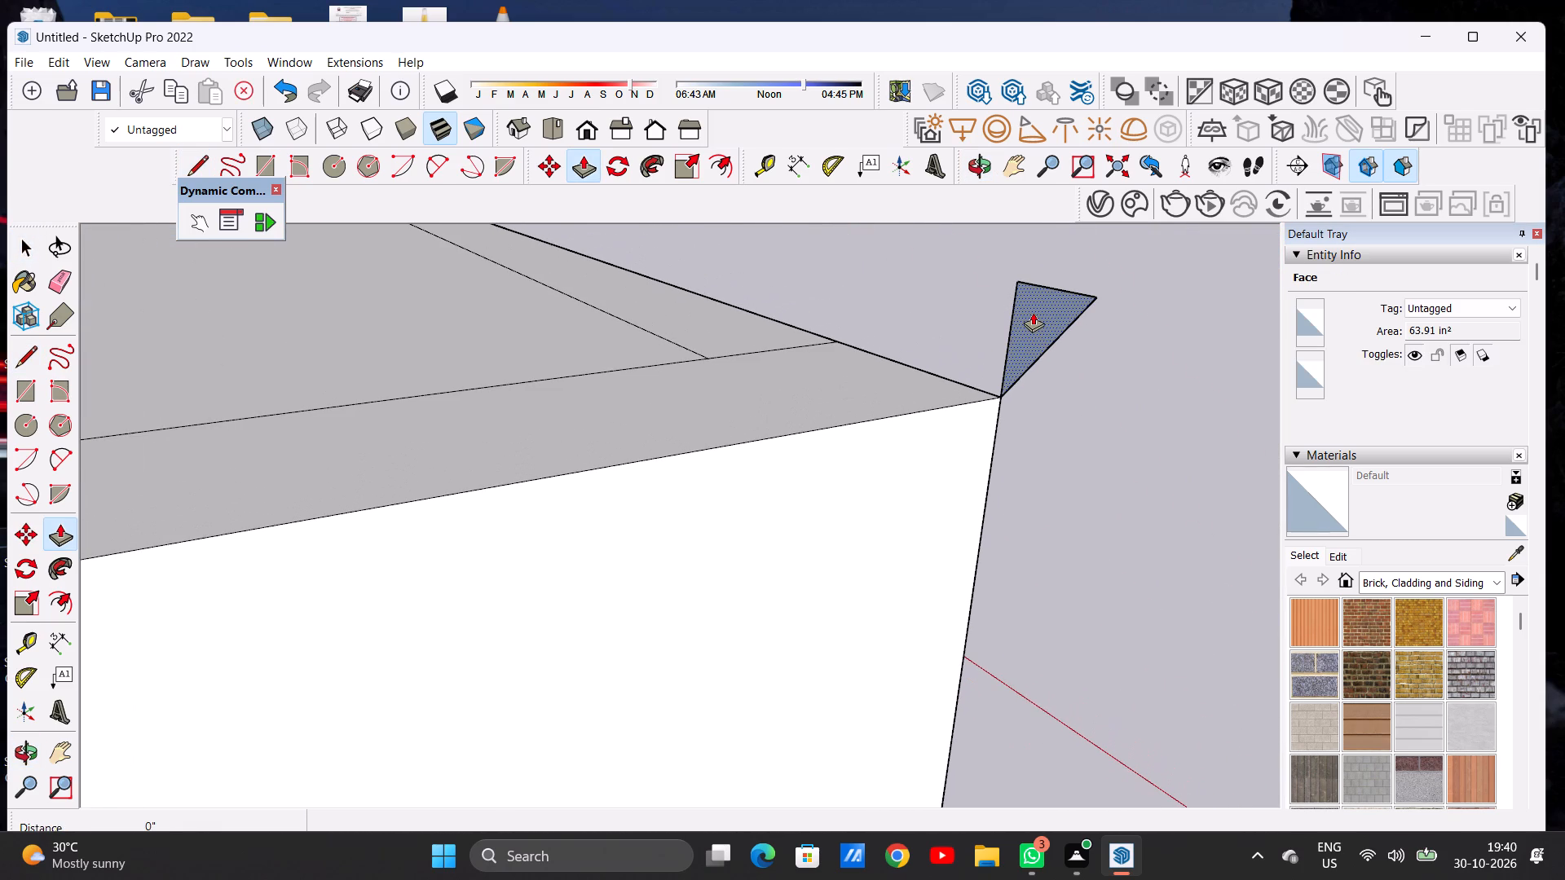
pyautogui.click(1032, 312)
pyautogui.scroll(-3, 906, 337)
pyautogui.scroll(2, 917, 336)
pyautogui.scroll(-10, 919, 336)
pyautogui.scroll(1, 951, 317)
pyautogui.scroll(-3, 951, 317)
pyautogui.scroll(1, 951, 317)
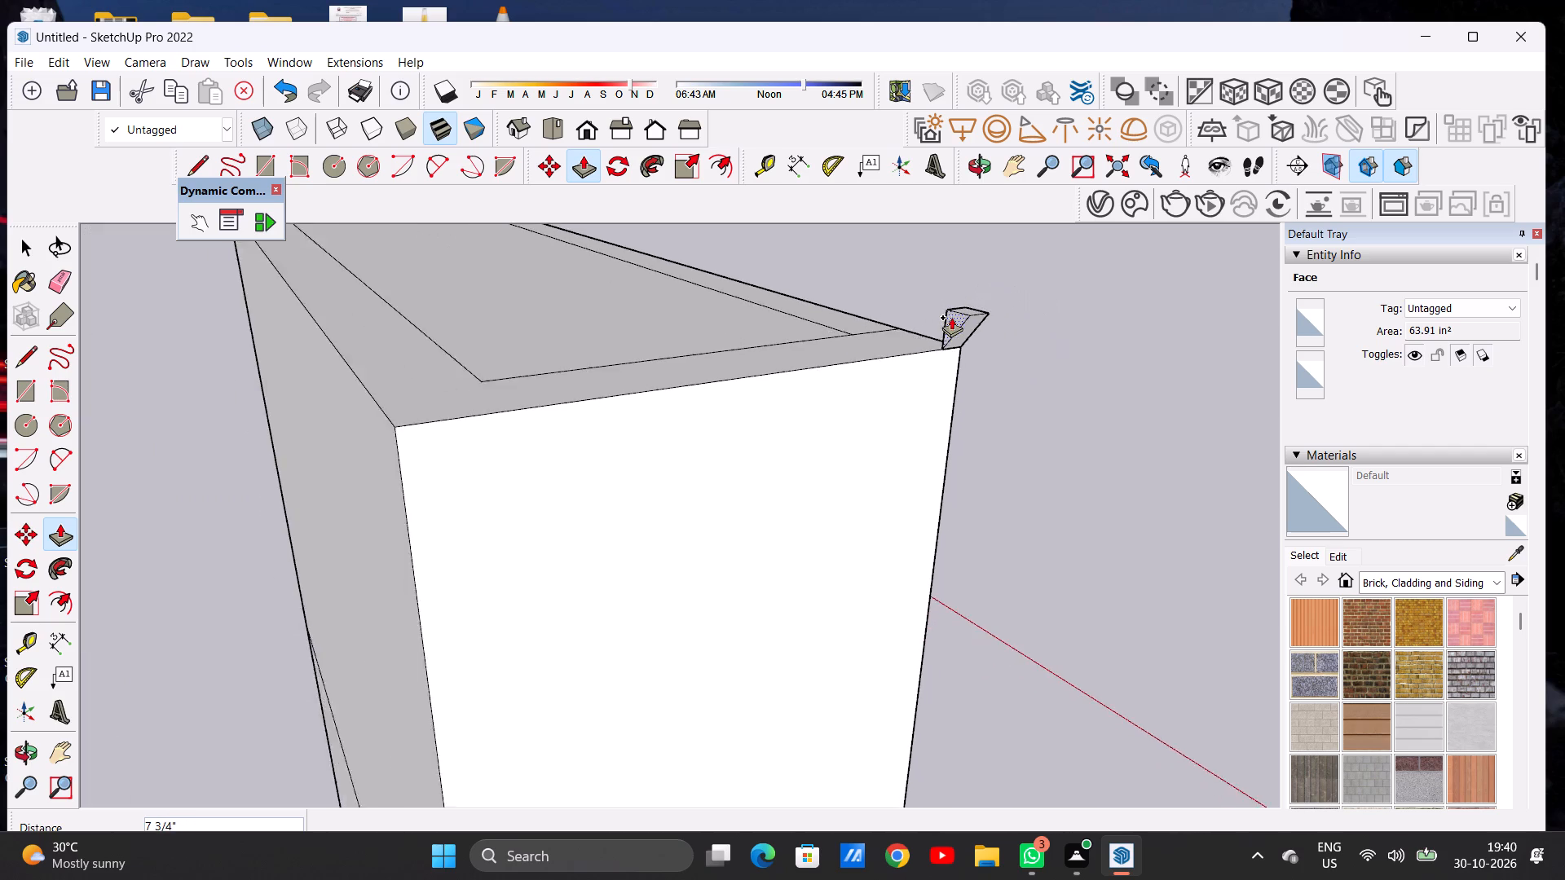
pyautogui.scroll(-4, 953, 319)
pyautogui.scroll(4, 575, 374)
pyautogui.scroll(-1, 567, 380)
pyautogui.scroll(6, 565, 381)
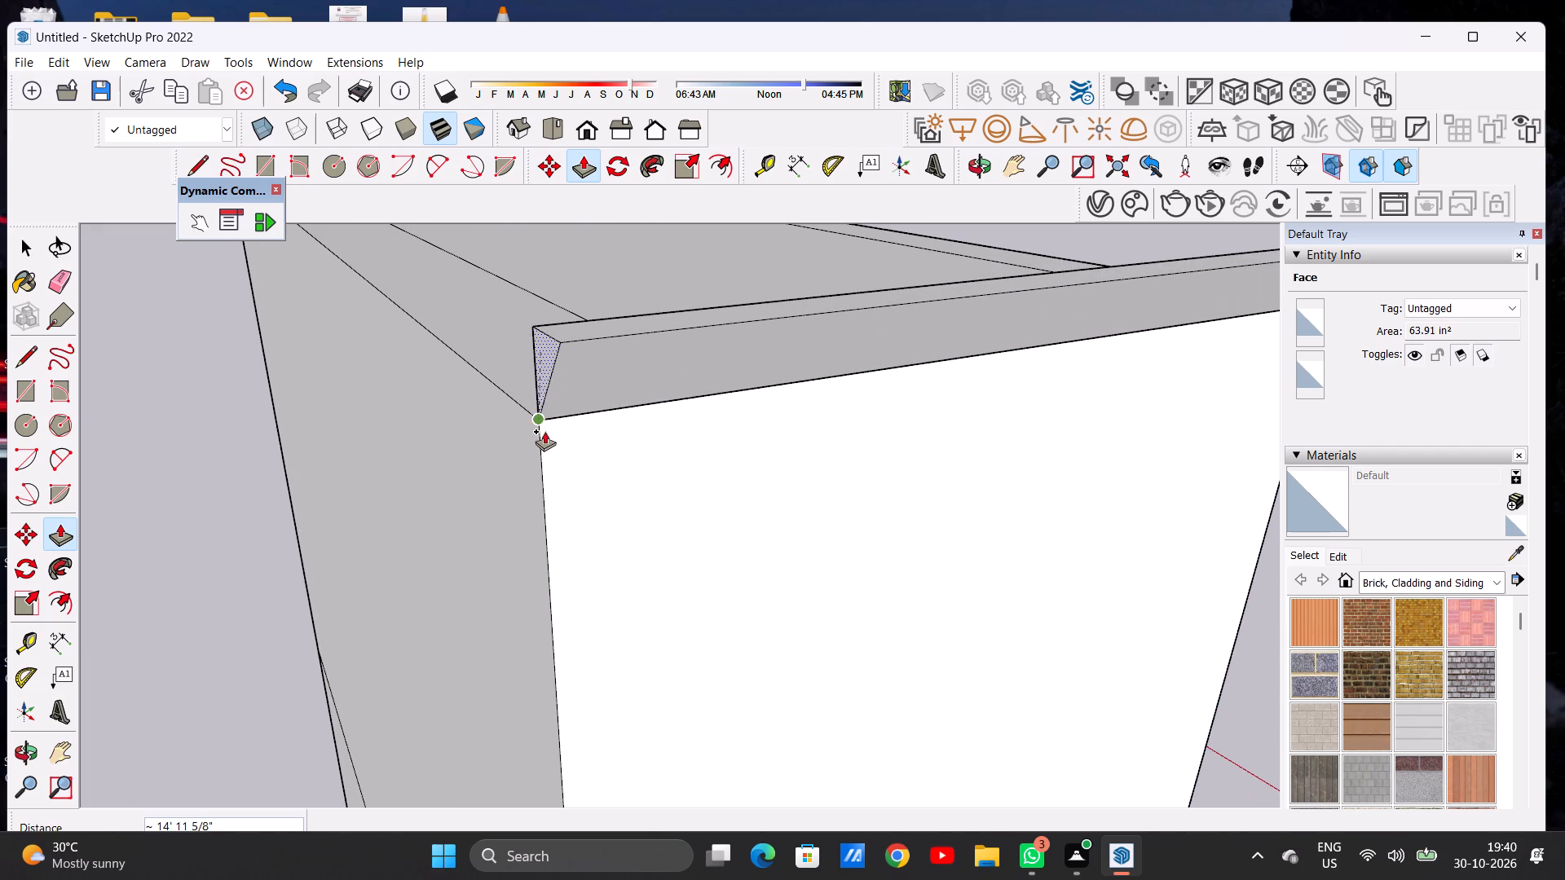
pyautogui.click(544, 431)
pyautogui.press('space')
# Push/Pull the inner face of the three-panel-window-side cornice about 53' 7 1/8" across the roof to meet the door-side cornice.
pyautogui.scroll(-15, 587, 418)
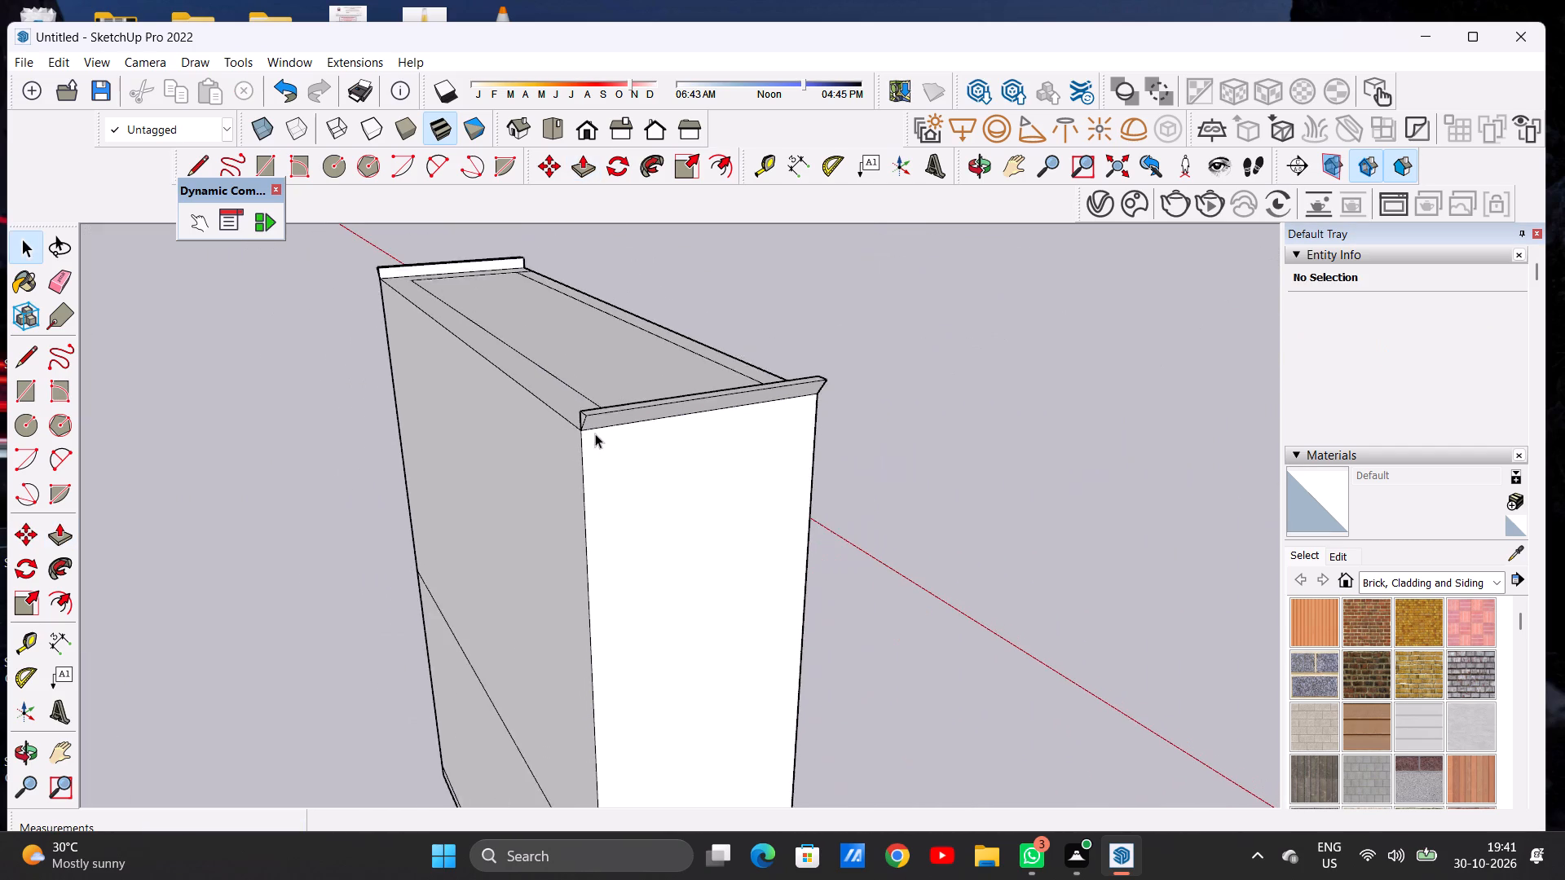
pyautogui.scroll(-9, 595, 433)
pyautogui.moveTo(555, 398); pyautogui.dragTo(893, 407, button='middle')
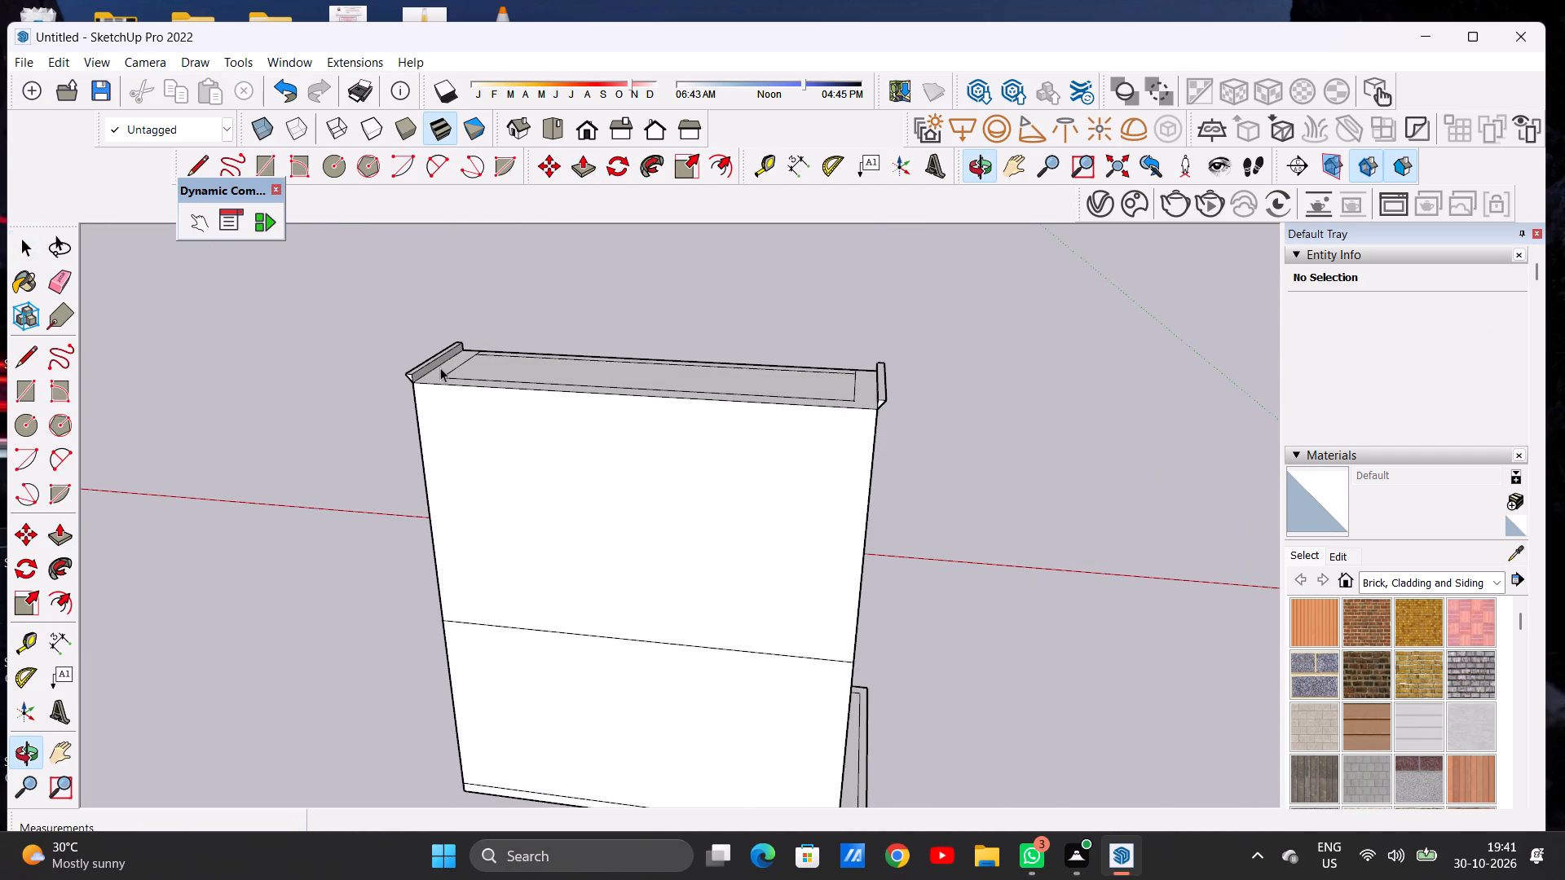
pyautogui.scroll(14, 440, 367)
pyautogui.press('p')
pyautogui.scroll(5, 384, 382)
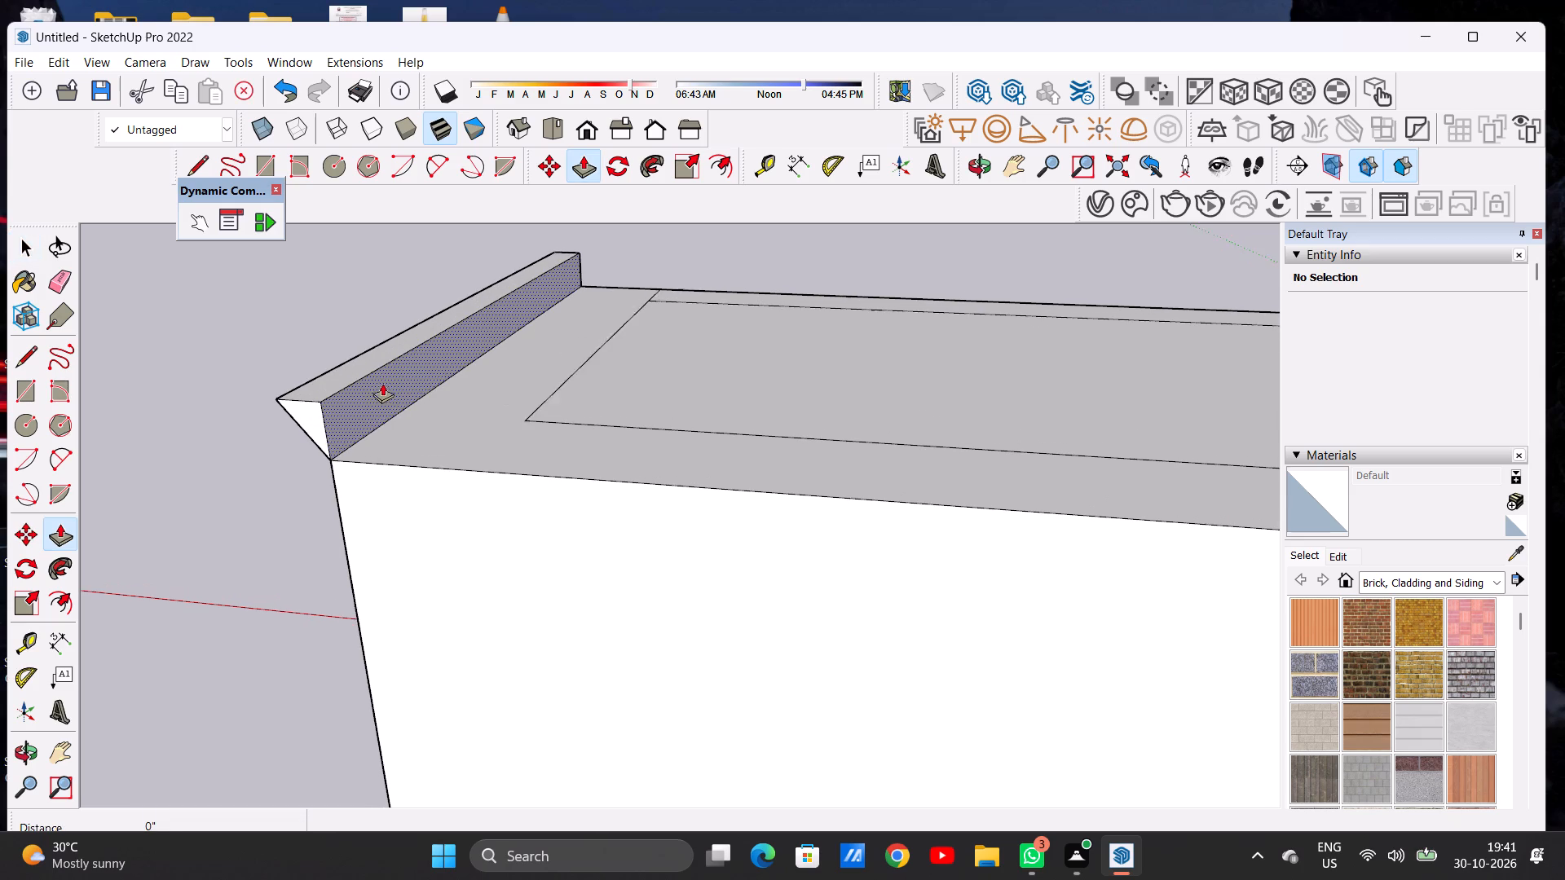
pyautogui.click(382, 385)
pyautogui.scroll(1, 508, 385)
pyautogui.scroll(-4, 508, 385)
pyautogui.scroll(1, 508, 385)
pyautogui.scroll(-16, 503, 378)
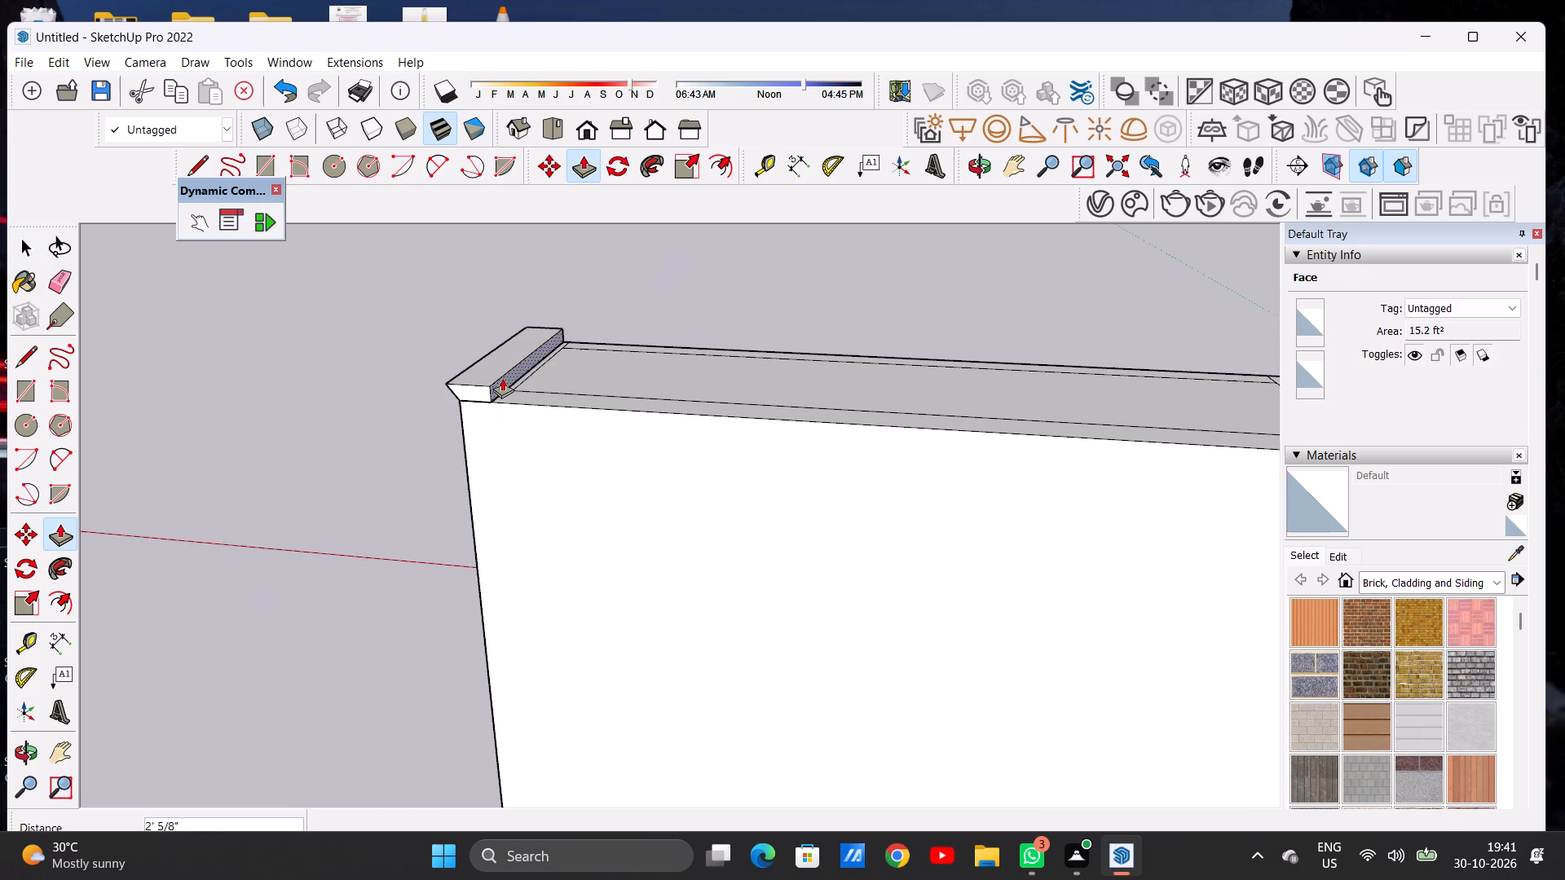
pyautogui.scroll(1, 502, 381)
pyautogui.scroll(-9, 502, 381)
pyautogui.scroll(6, 843, 408)
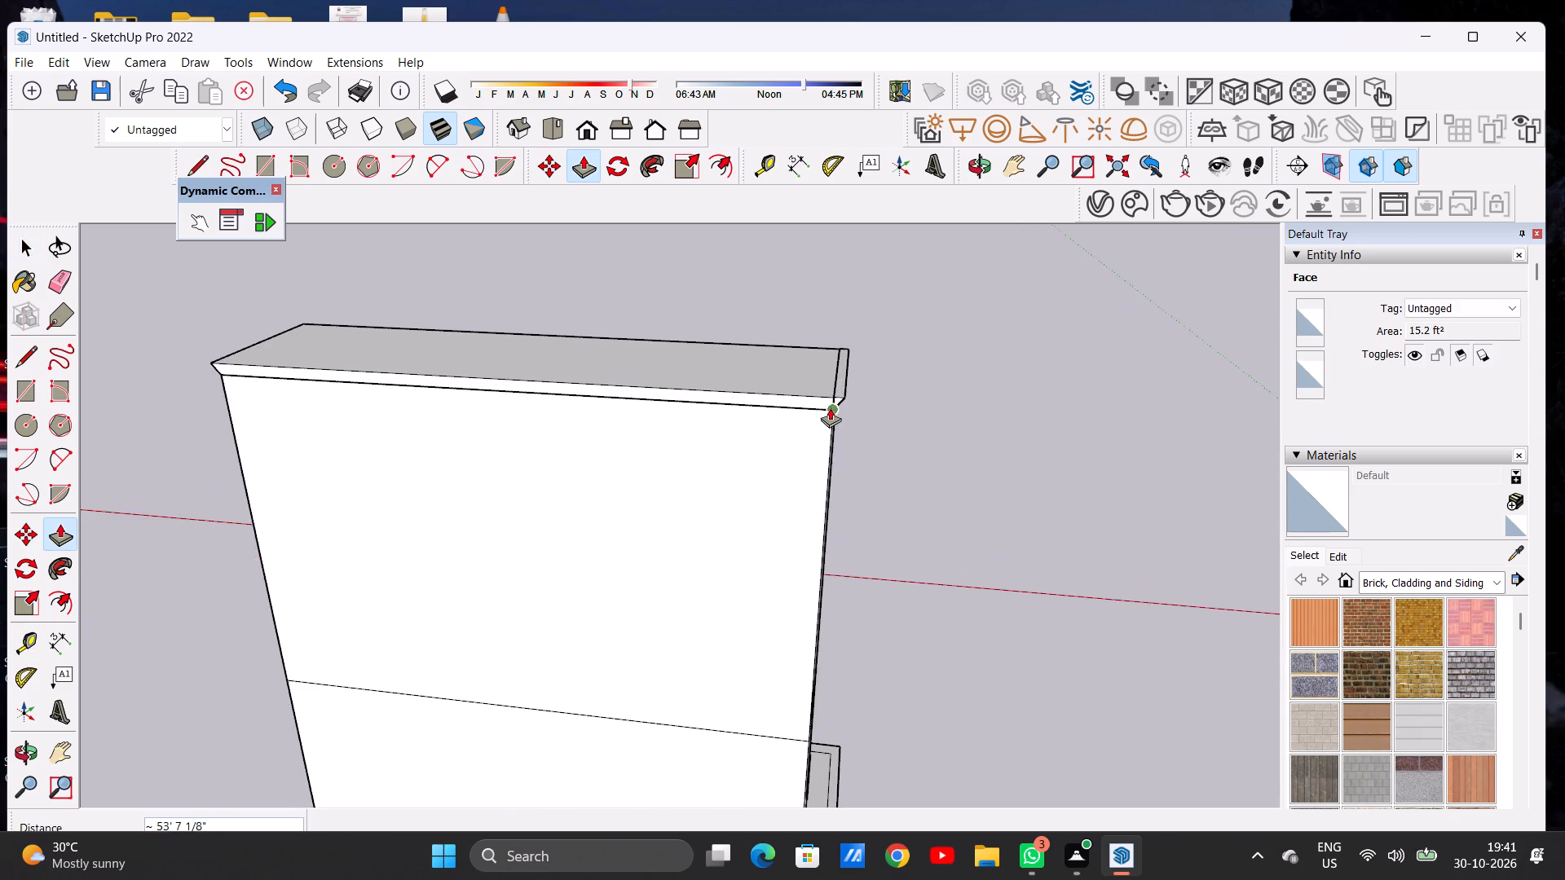
pyautogui.scroll(20, 824, 406)
pyautogui.scroll(1, 824, 406)
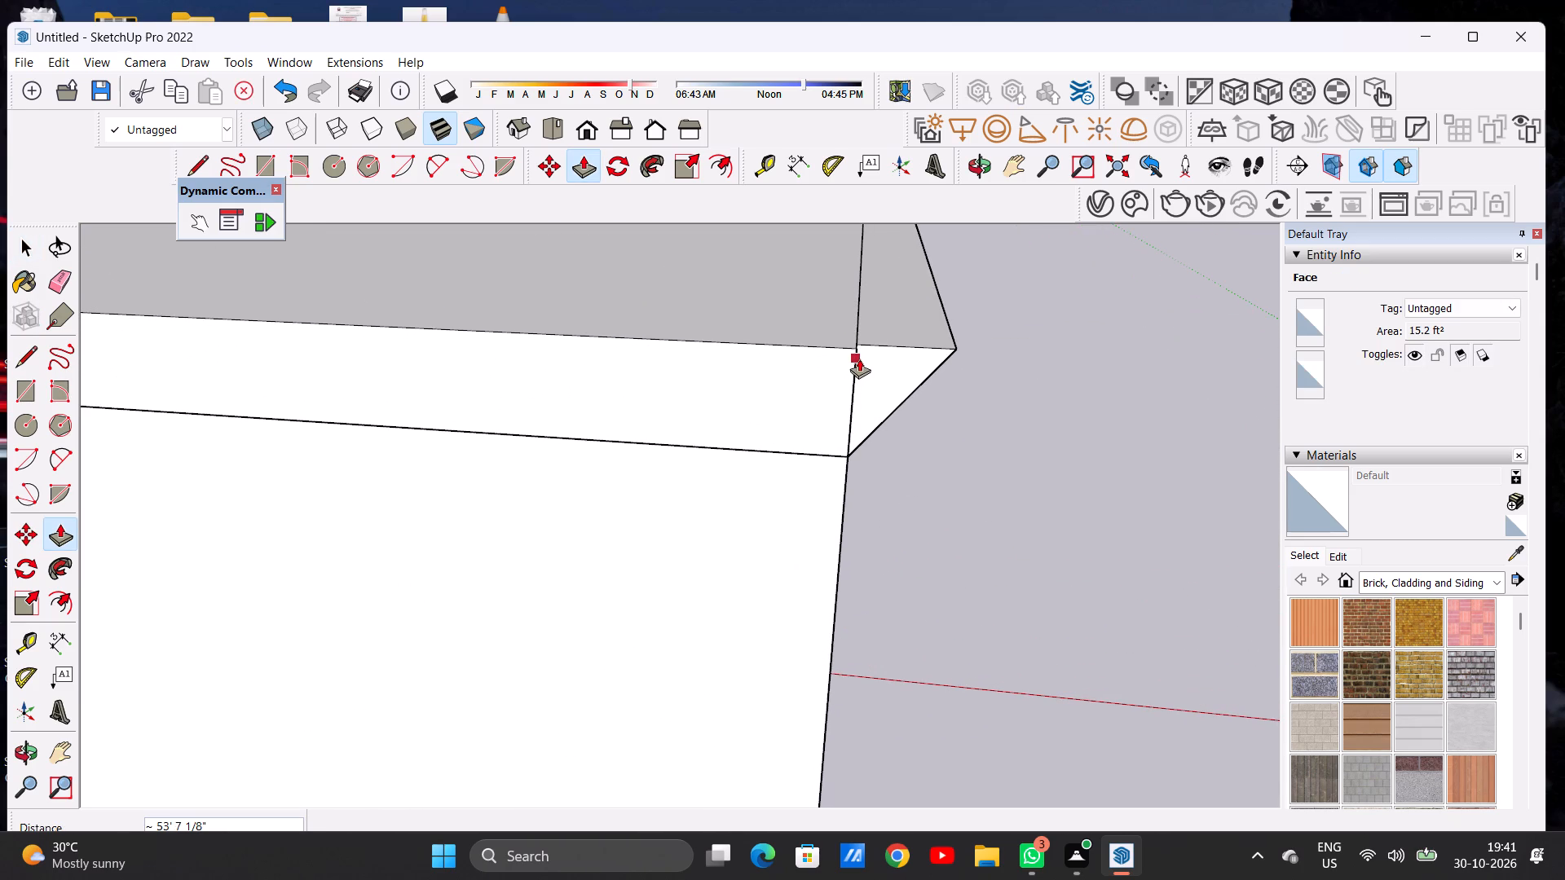
pyautogui.click(860, 352)
pyautogui.press('space')
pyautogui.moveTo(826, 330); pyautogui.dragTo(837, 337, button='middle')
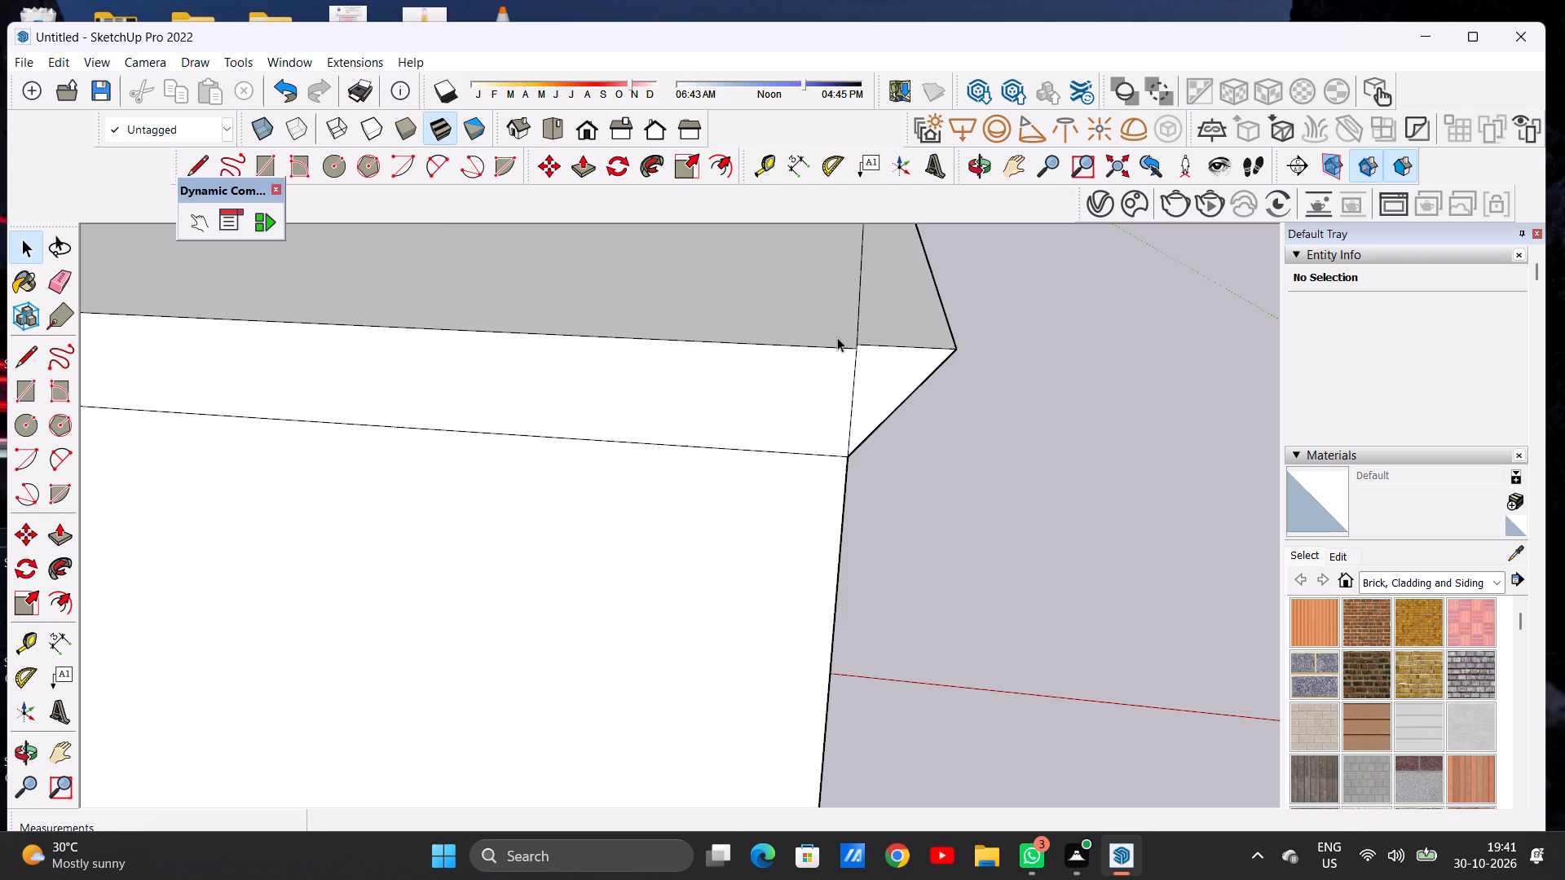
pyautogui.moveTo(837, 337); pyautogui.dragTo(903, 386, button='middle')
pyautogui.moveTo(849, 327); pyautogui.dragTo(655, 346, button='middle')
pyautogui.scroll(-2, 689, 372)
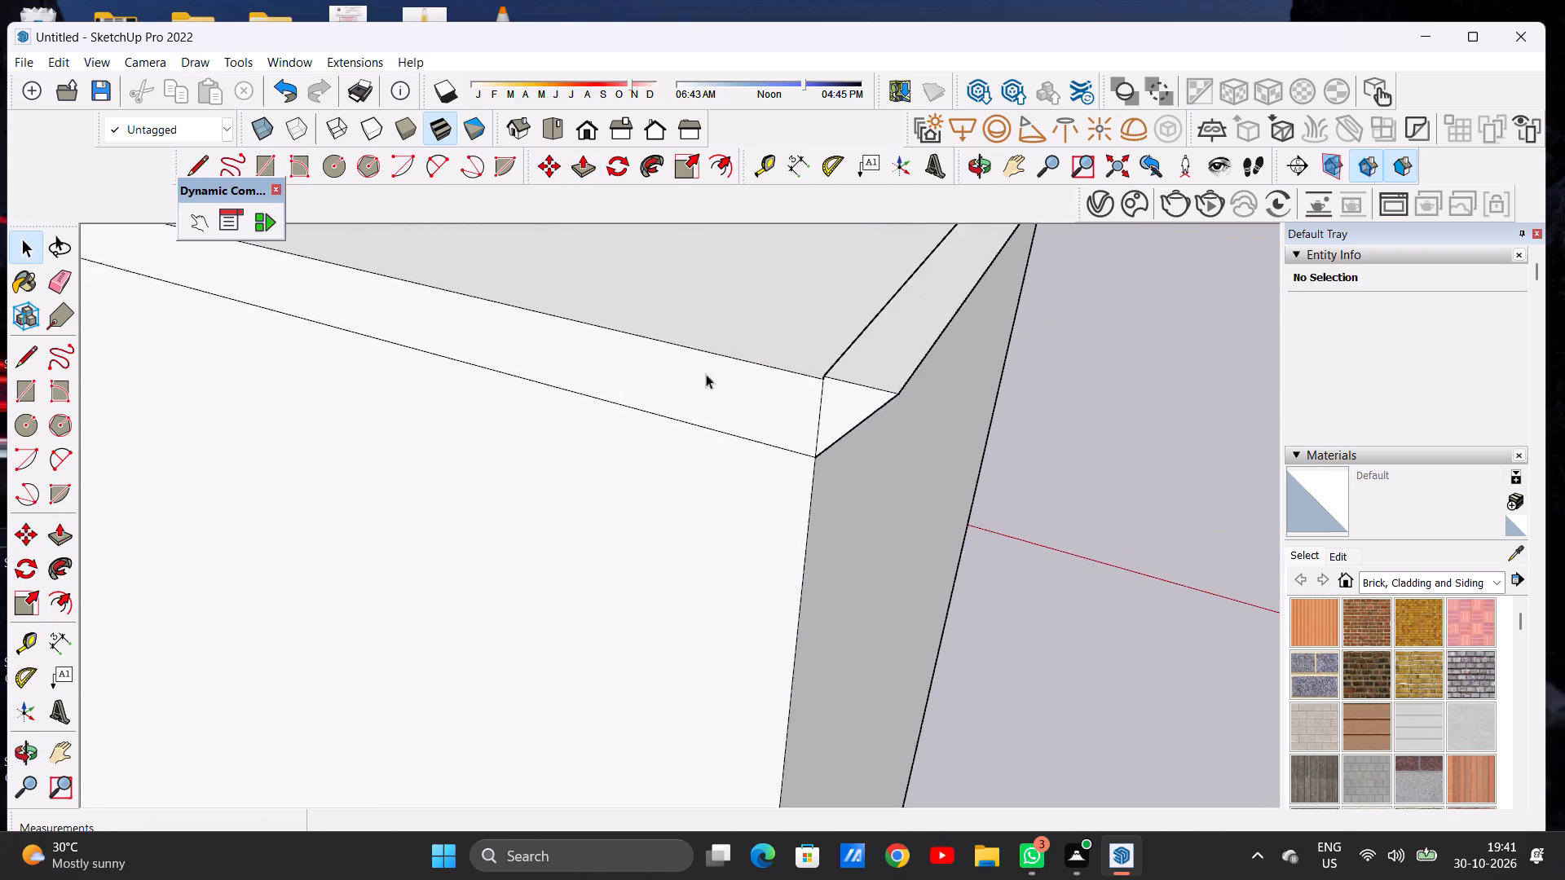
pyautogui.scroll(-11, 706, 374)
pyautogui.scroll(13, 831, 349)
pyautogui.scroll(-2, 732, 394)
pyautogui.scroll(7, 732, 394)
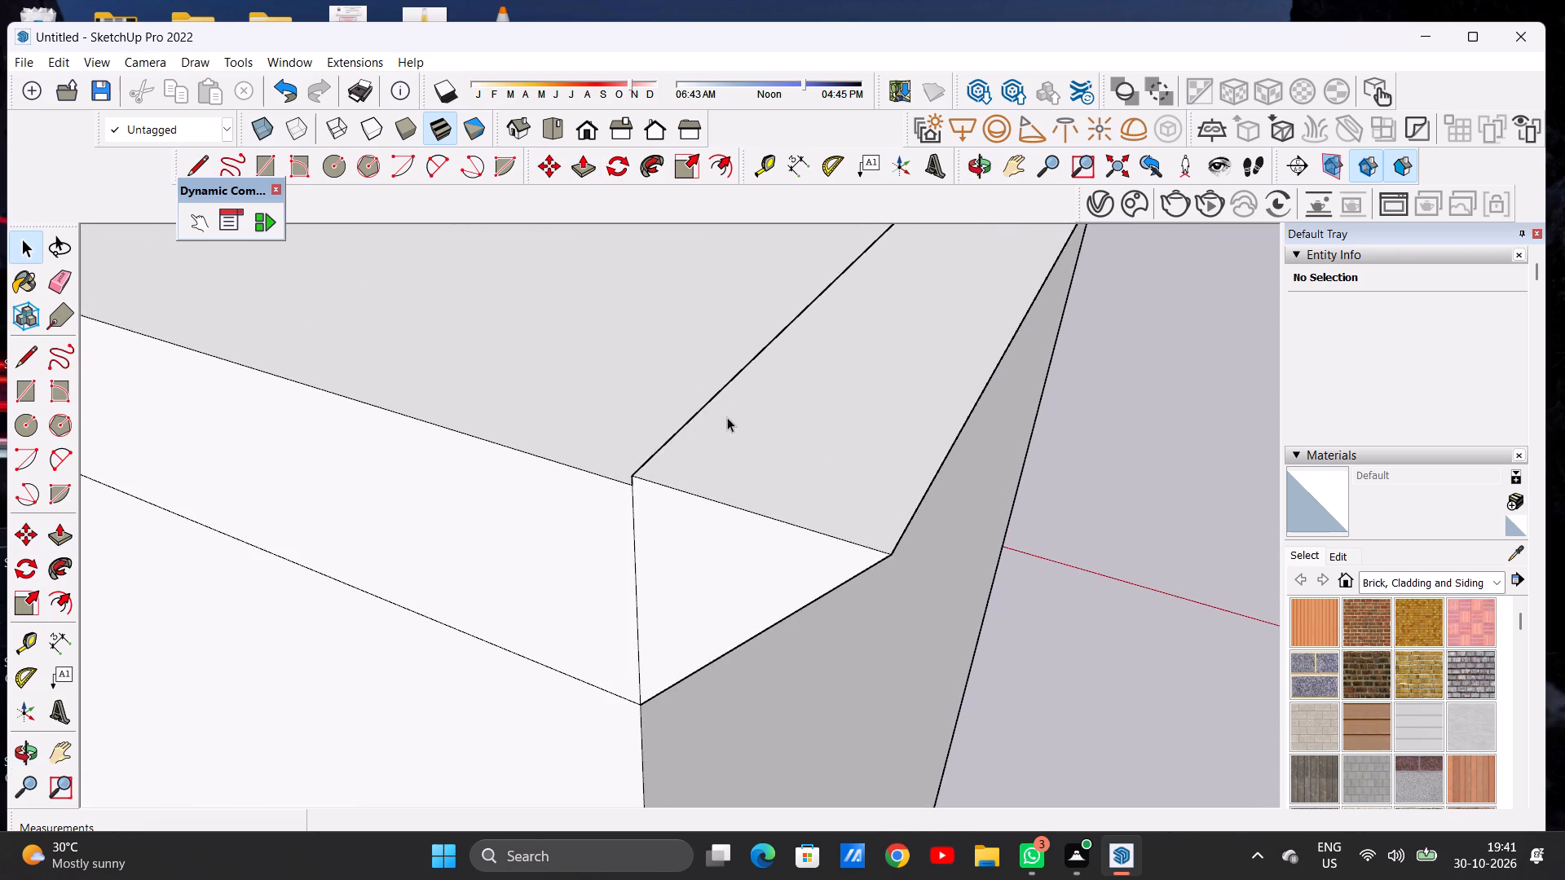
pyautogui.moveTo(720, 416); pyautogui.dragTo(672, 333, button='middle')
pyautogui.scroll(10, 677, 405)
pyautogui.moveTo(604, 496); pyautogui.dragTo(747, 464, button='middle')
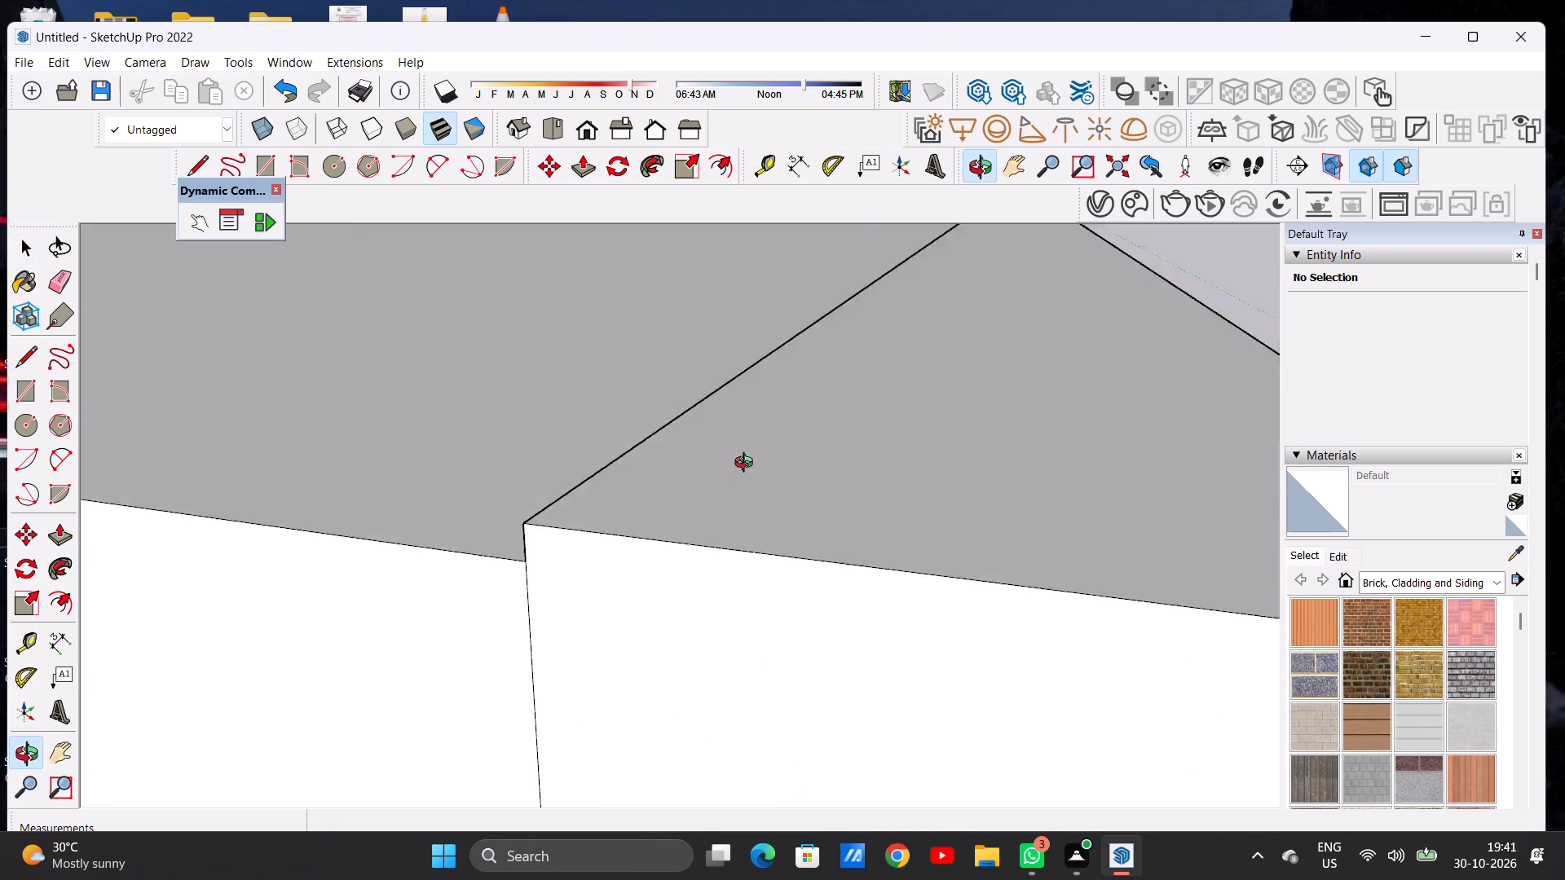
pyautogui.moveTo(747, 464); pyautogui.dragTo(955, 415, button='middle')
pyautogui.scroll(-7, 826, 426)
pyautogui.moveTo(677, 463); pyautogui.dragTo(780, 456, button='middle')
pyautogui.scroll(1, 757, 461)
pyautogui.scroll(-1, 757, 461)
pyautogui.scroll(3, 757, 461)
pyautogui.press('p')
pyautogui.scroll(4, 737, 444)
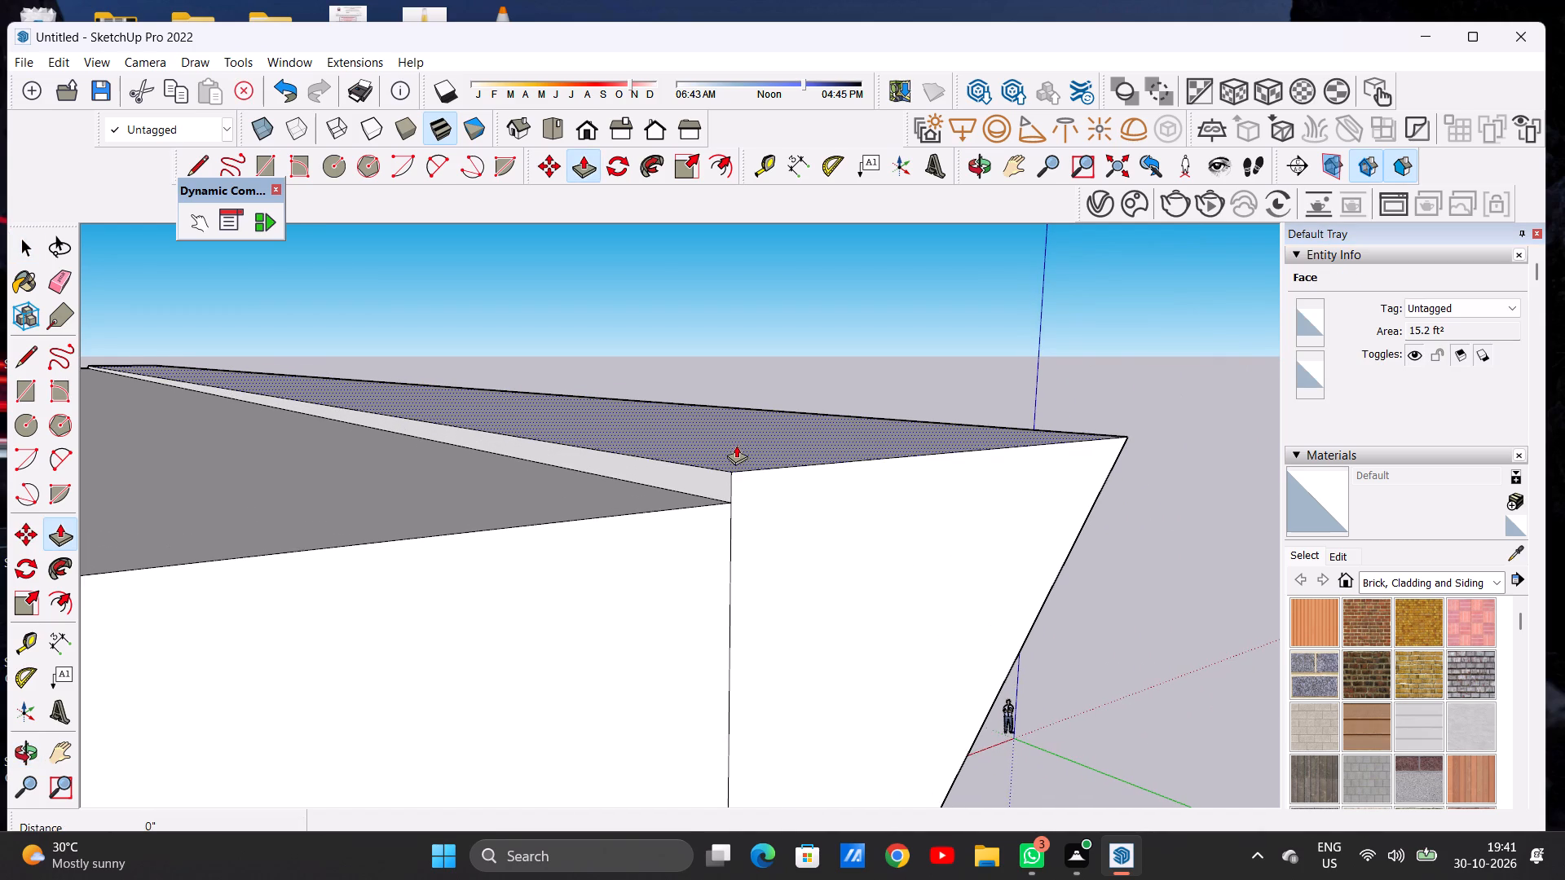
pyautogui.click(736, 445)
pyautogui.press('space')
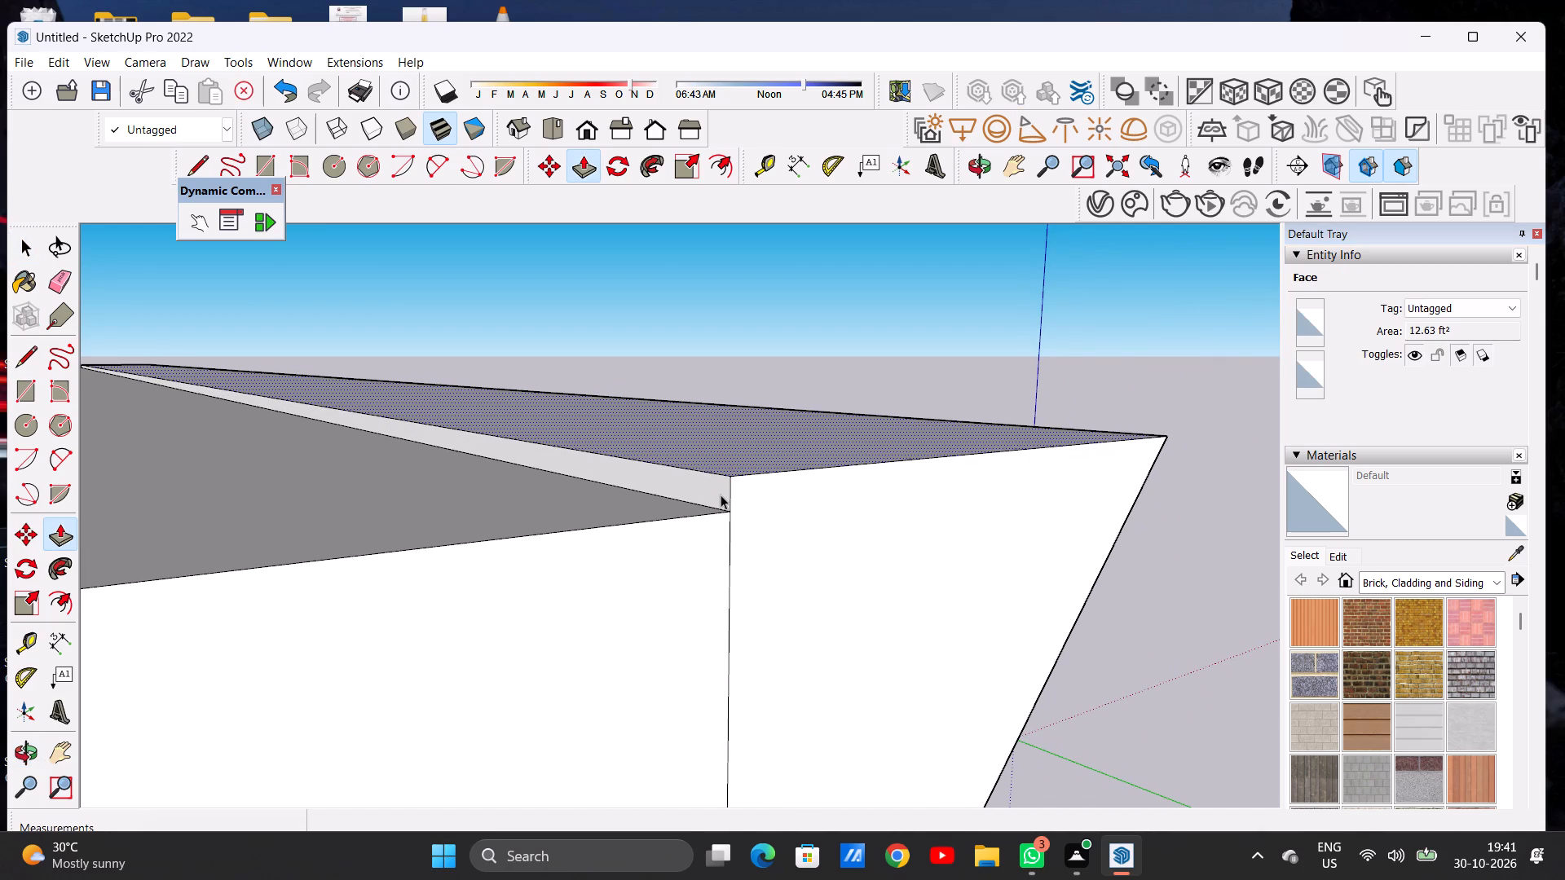
# Push/Pull the thin exposed inner strip of the door-side cornice about 54' 4 1/2" across the roof to the opposite cornice's outer edge.
pyautogui.press('p')
pyautogui.click(712, 485)
pyautogui.scroll(-5, 755, 464)
pyautogui.scroll(1, 756, 464)
pyautogui.scroll(-1, 757, 464)
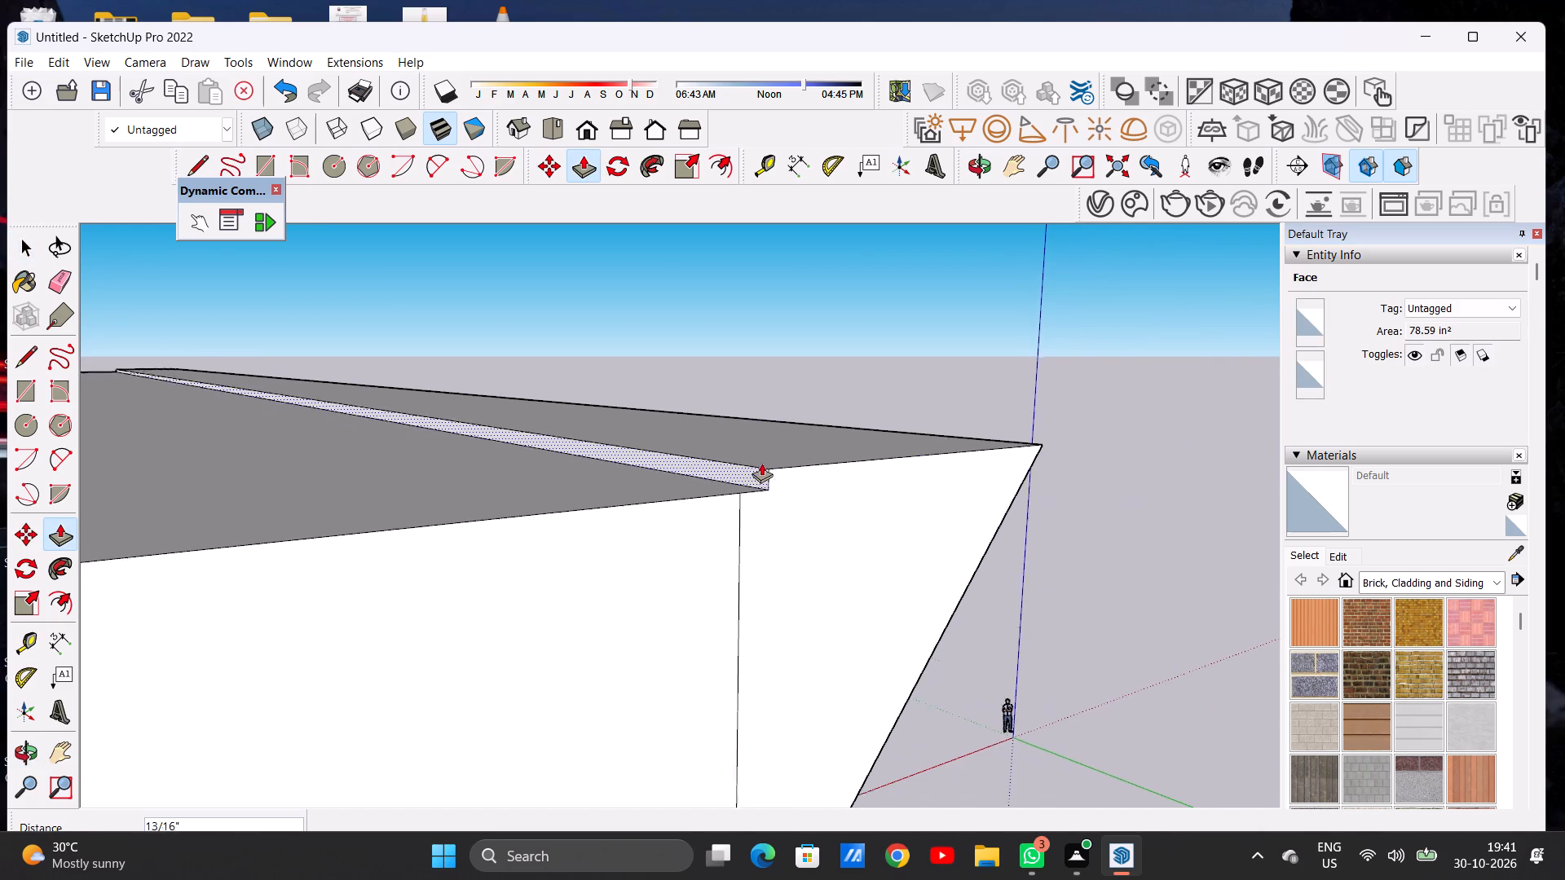
pyautogui.scroll(-3, 761, 463)
pyautogui.scroll(1, 800, 447)
pyautogui.scroll(-20, 800, 447)
pyautogui.scroll(-1, 800, 447)
pyautogui.scroll(-7, 589, 458)
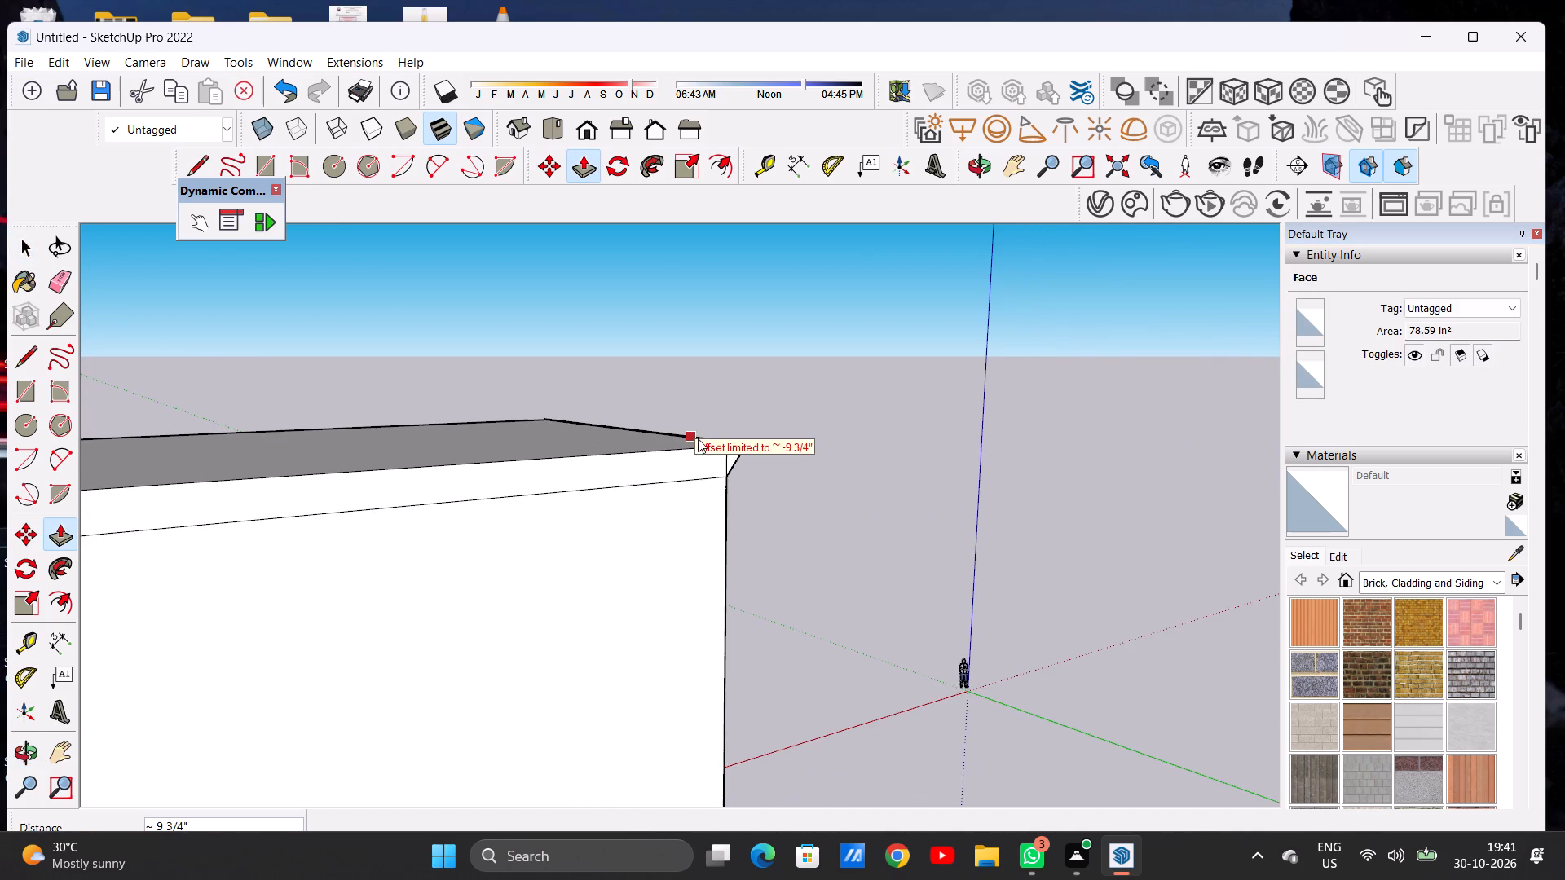
pyautogui.scroll(-19, 698, 438)
pyautogui.scroll(-9, 456, 450)
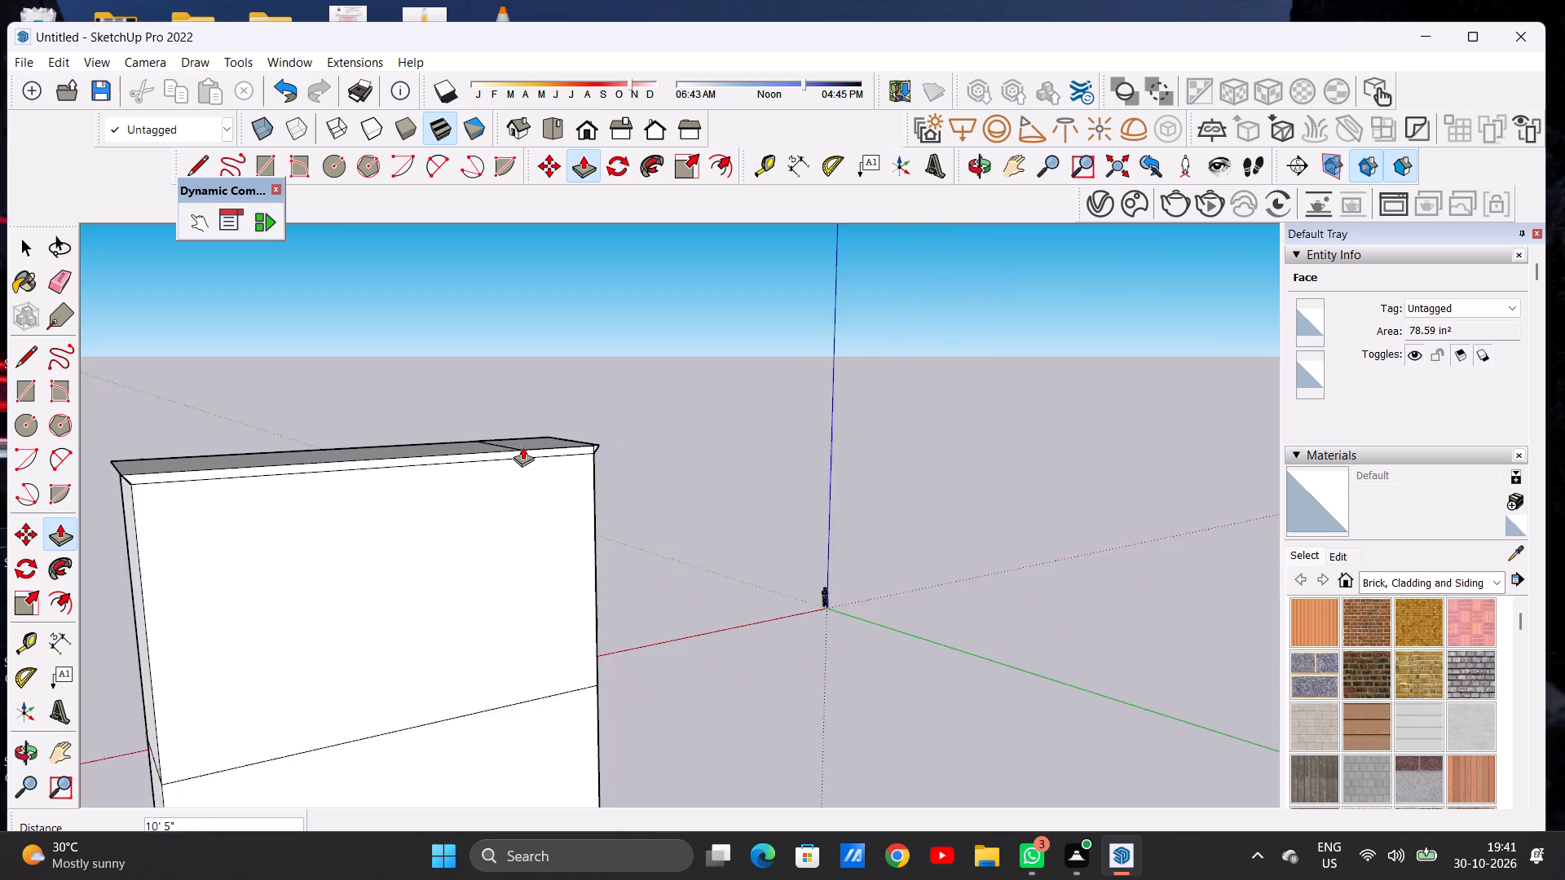
pyautogui.scroll(-6, 522, 447)
pyautogui.scroll(16, 333, 448)
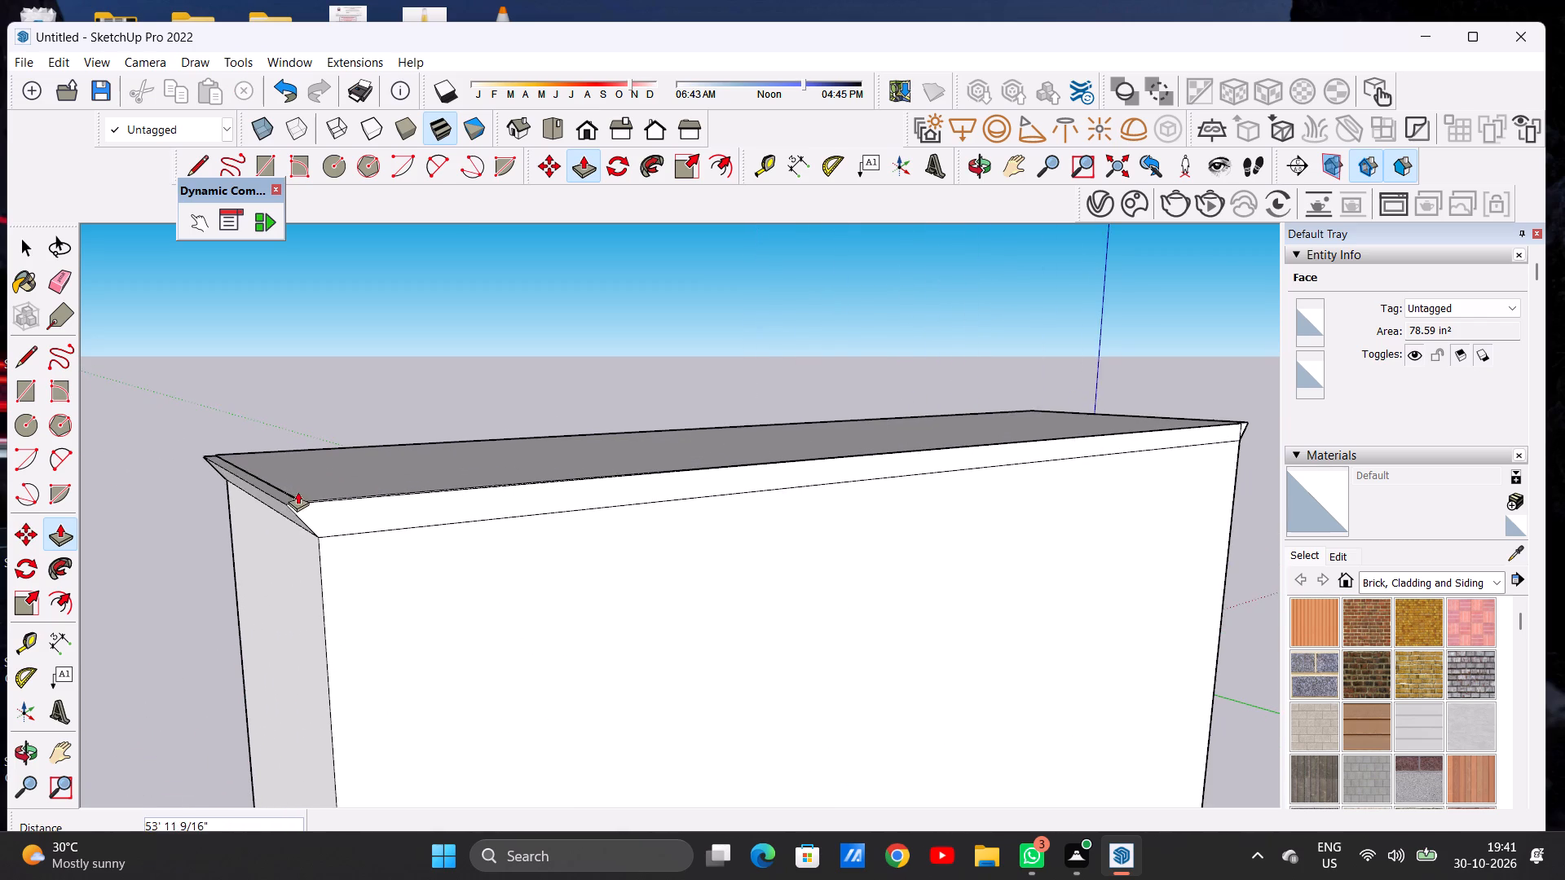
pyautogui.moveTo(292, 492); pyautogui.dragTo(274, 506, button='middle')
pyautogui.scroll(9, 268, 526)
pyautogui.scroll(-1, 280, 517)
pyautogui.scroll(2, 280, 517)
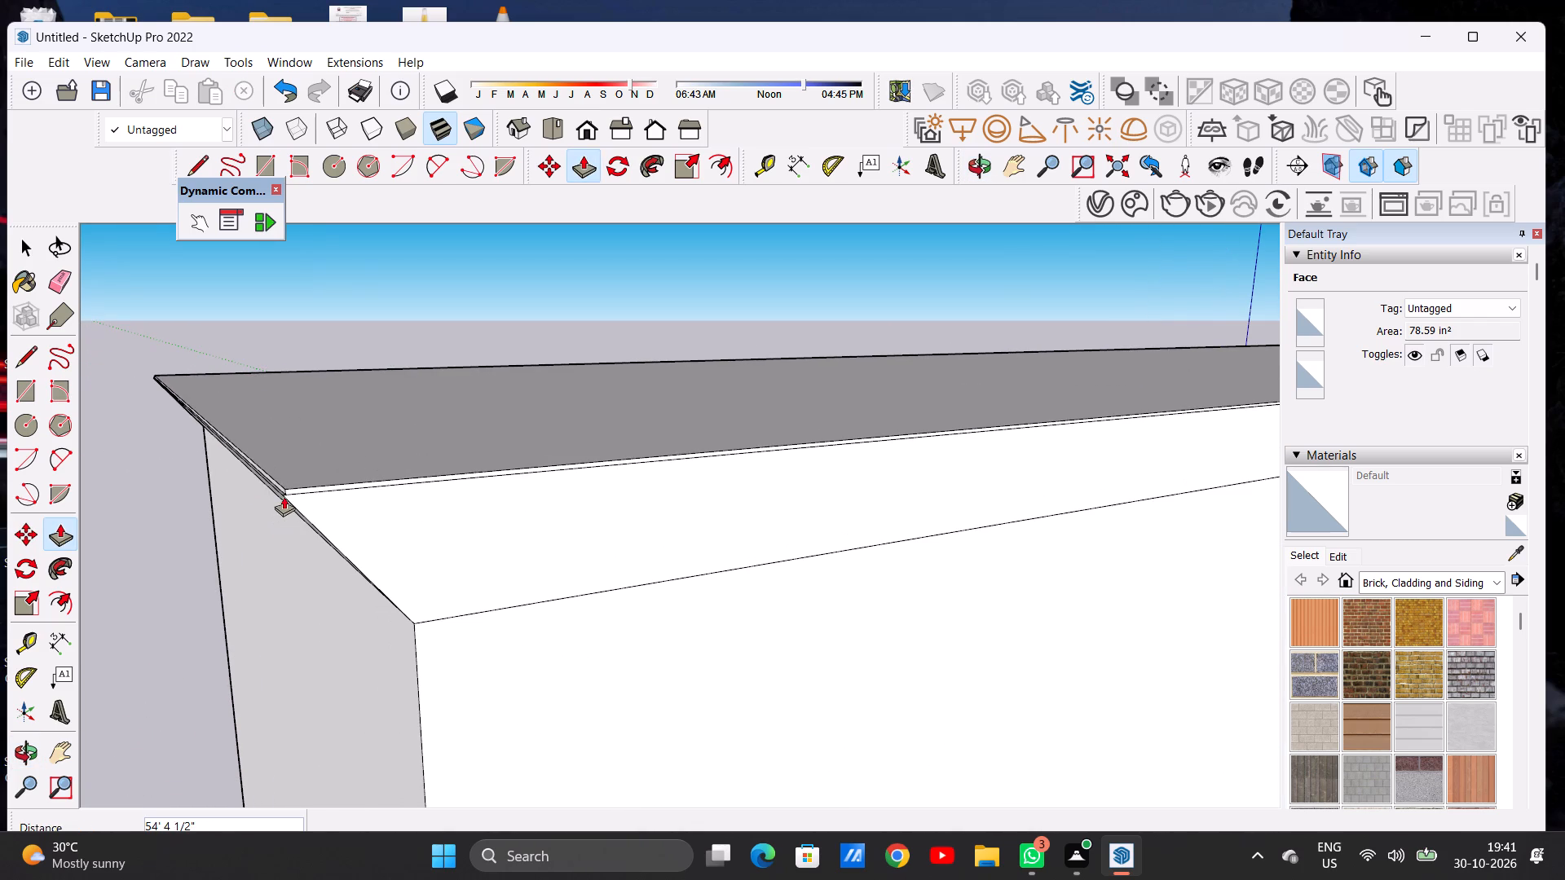
pyautogui.click(277, 492)
pyautogui.press('space')
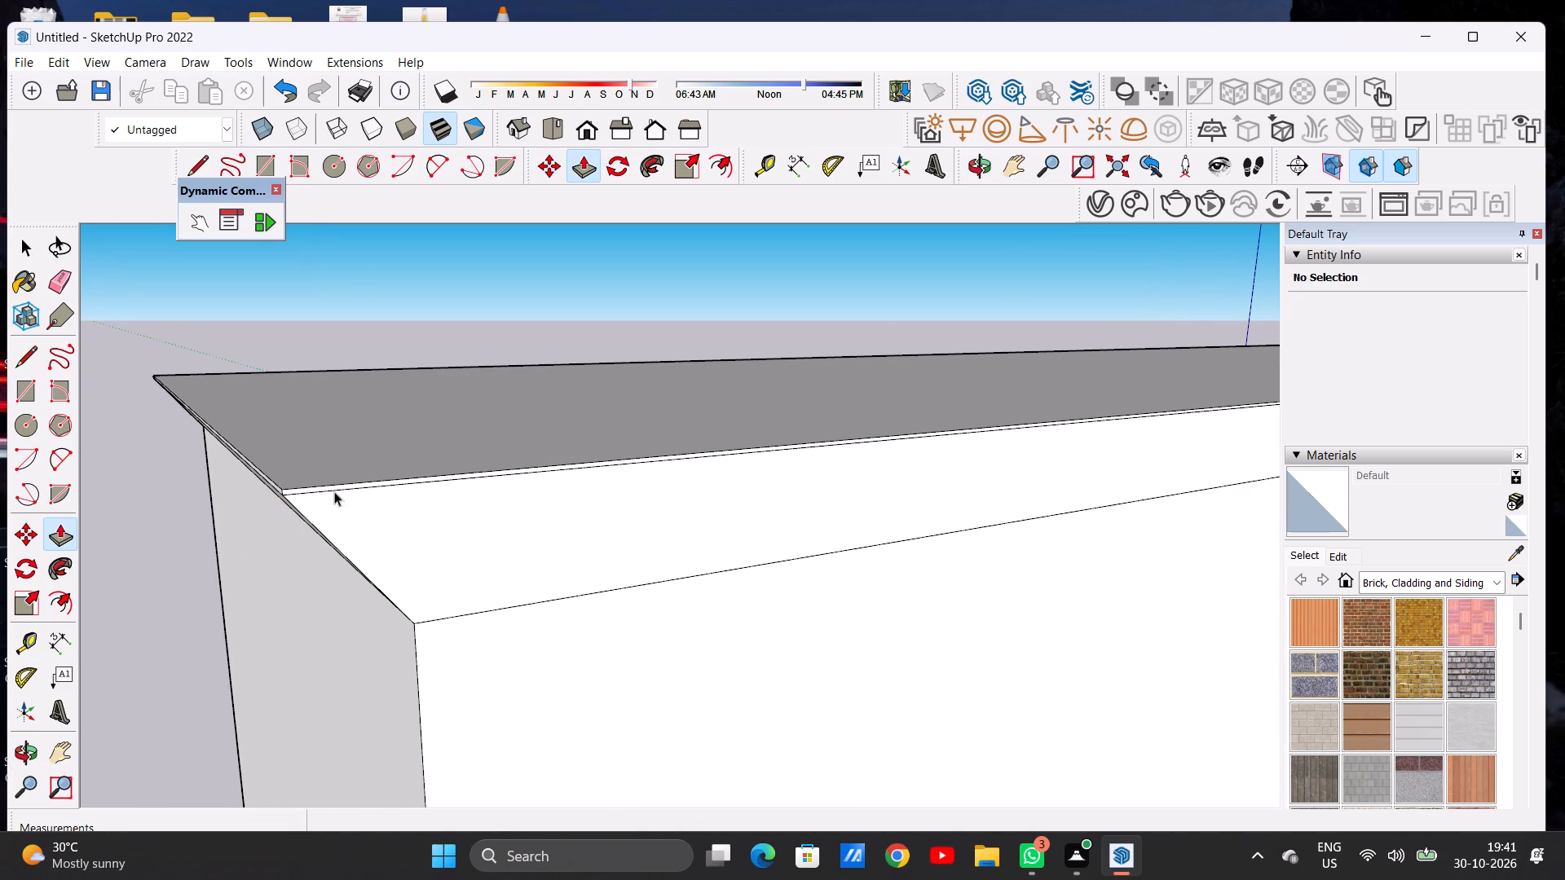
# Draw a short line on the front of the door-side cornice, from the seam's upper end to the roof's top edge.
pyautogui.scroll(-20, 447, 498)
pyautogui.scroll(-3, 447, 498)
pyautogui.moveTo(606, 513); pyautogui.dragTo(437, 478, button='middle')
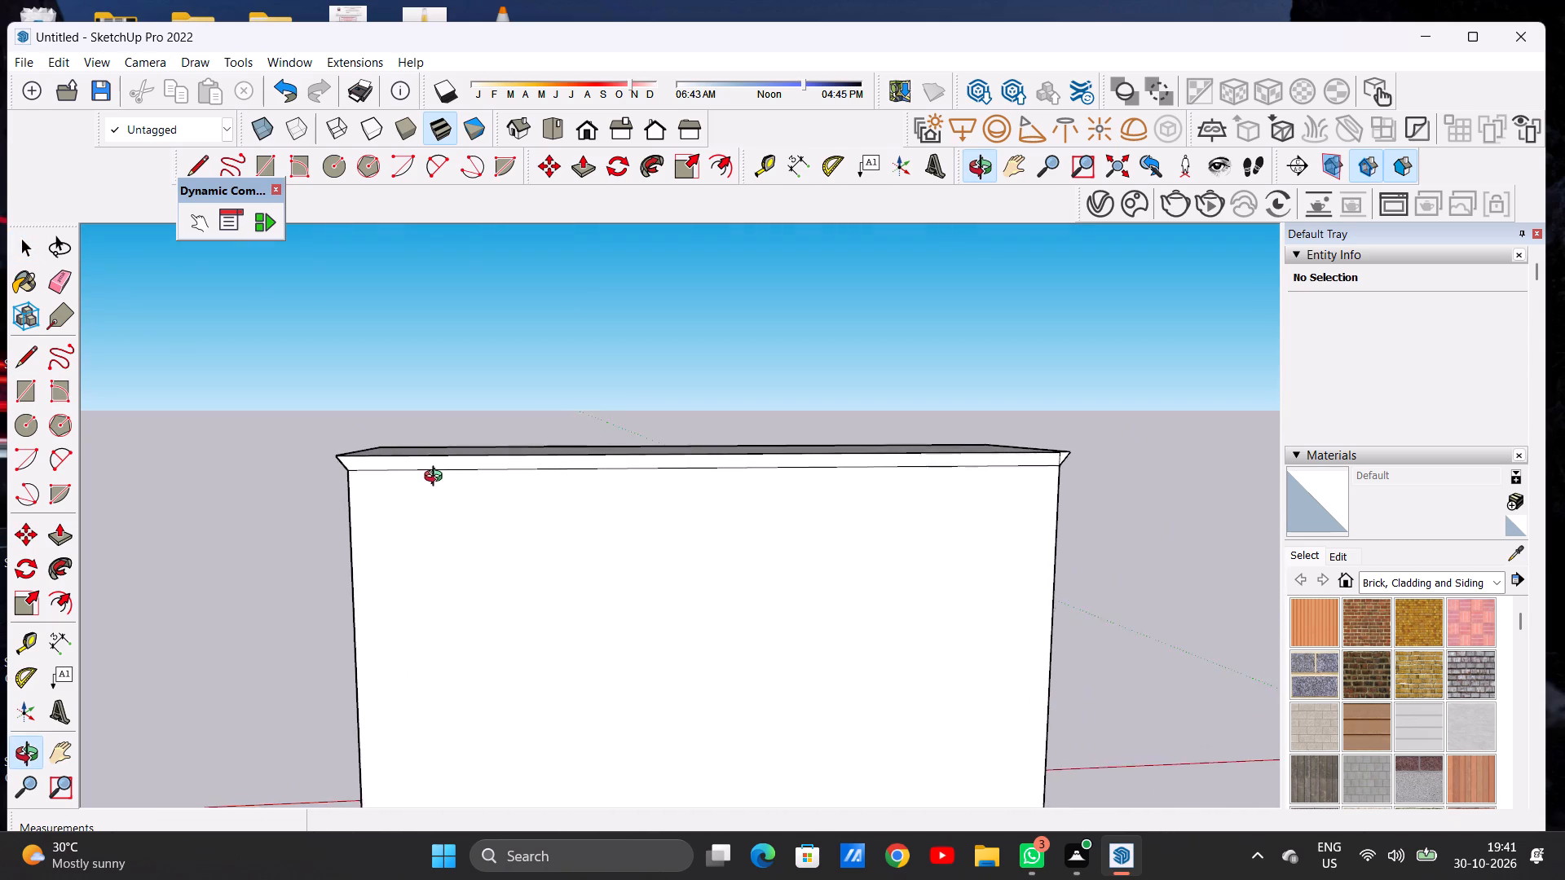
pyautogui.moveTo(437, 478); pyautogui.dragTo(397, 477, button='middle')
pyautogui.scroll(-9, 496, 495)
pyautogui.scroll(1, 598, 462)
pyautogui.scroll(-3, 602, 462)
pyautogui.moveTo(706, 491); pyautogui.dragTo(676, 493, button='middle')
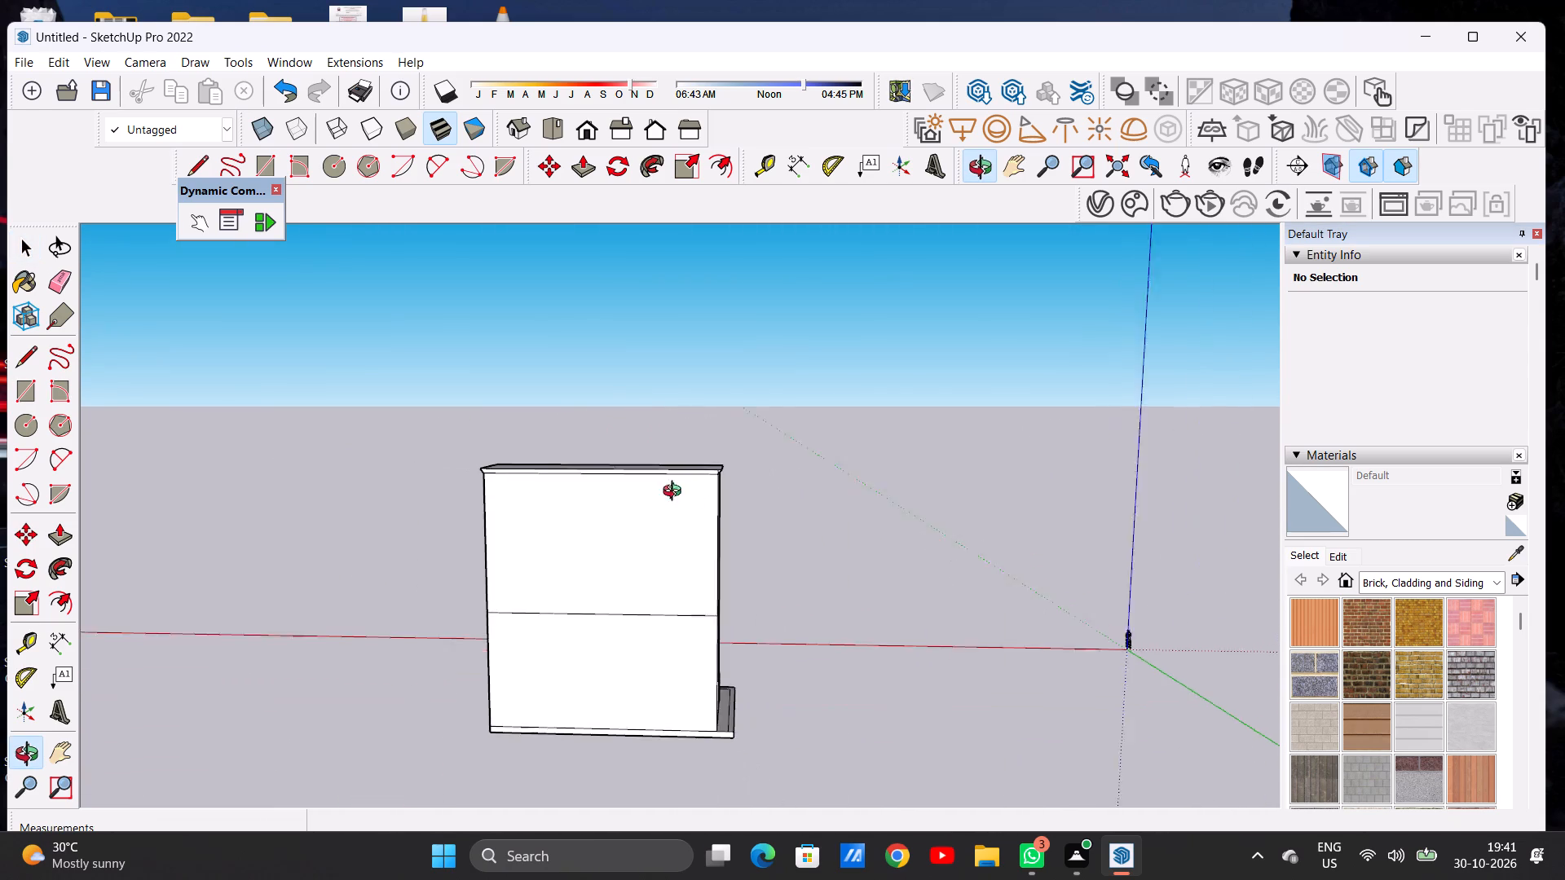
pyautogui.moveTo(676, 493); pyautogui.dragTo(289, 496, button='middle')
pyautogui.moveTo(708, 486); pyautogui.dragTo(401, 489, button='middle')
pyautogui.moveTo(759, 495); pyautogui.dragTo(481, 497, button='middle')
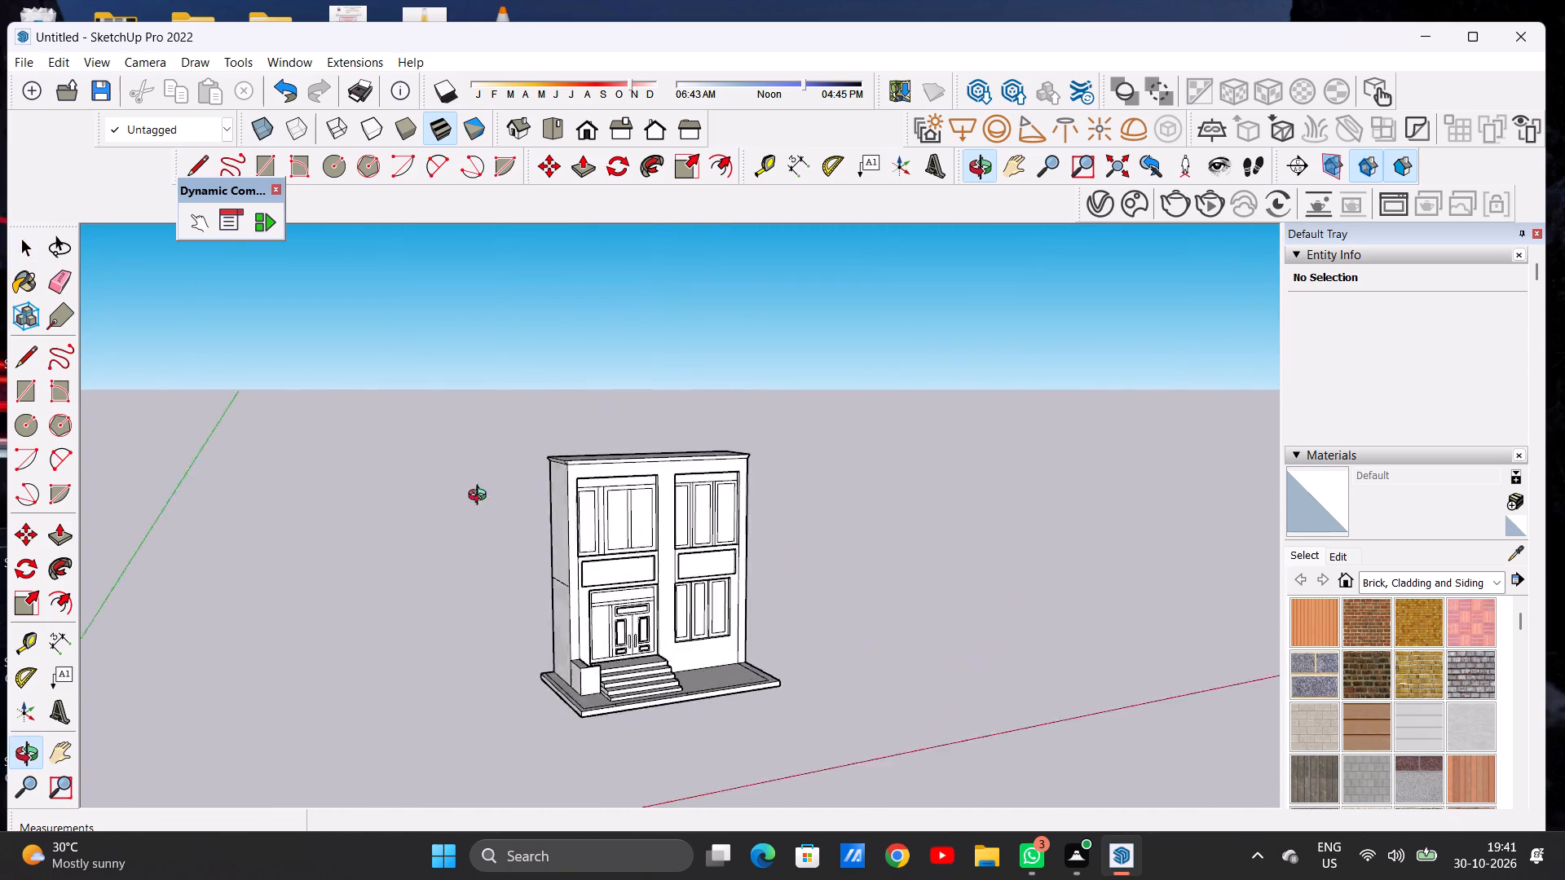
pyautogui.moveTo(481, 497); pyautogui.dragTo(341, 509, button='middle')
pyautogui.scroll(12, 680, 462)
pyautogui.scroll(-7, 668, 476)
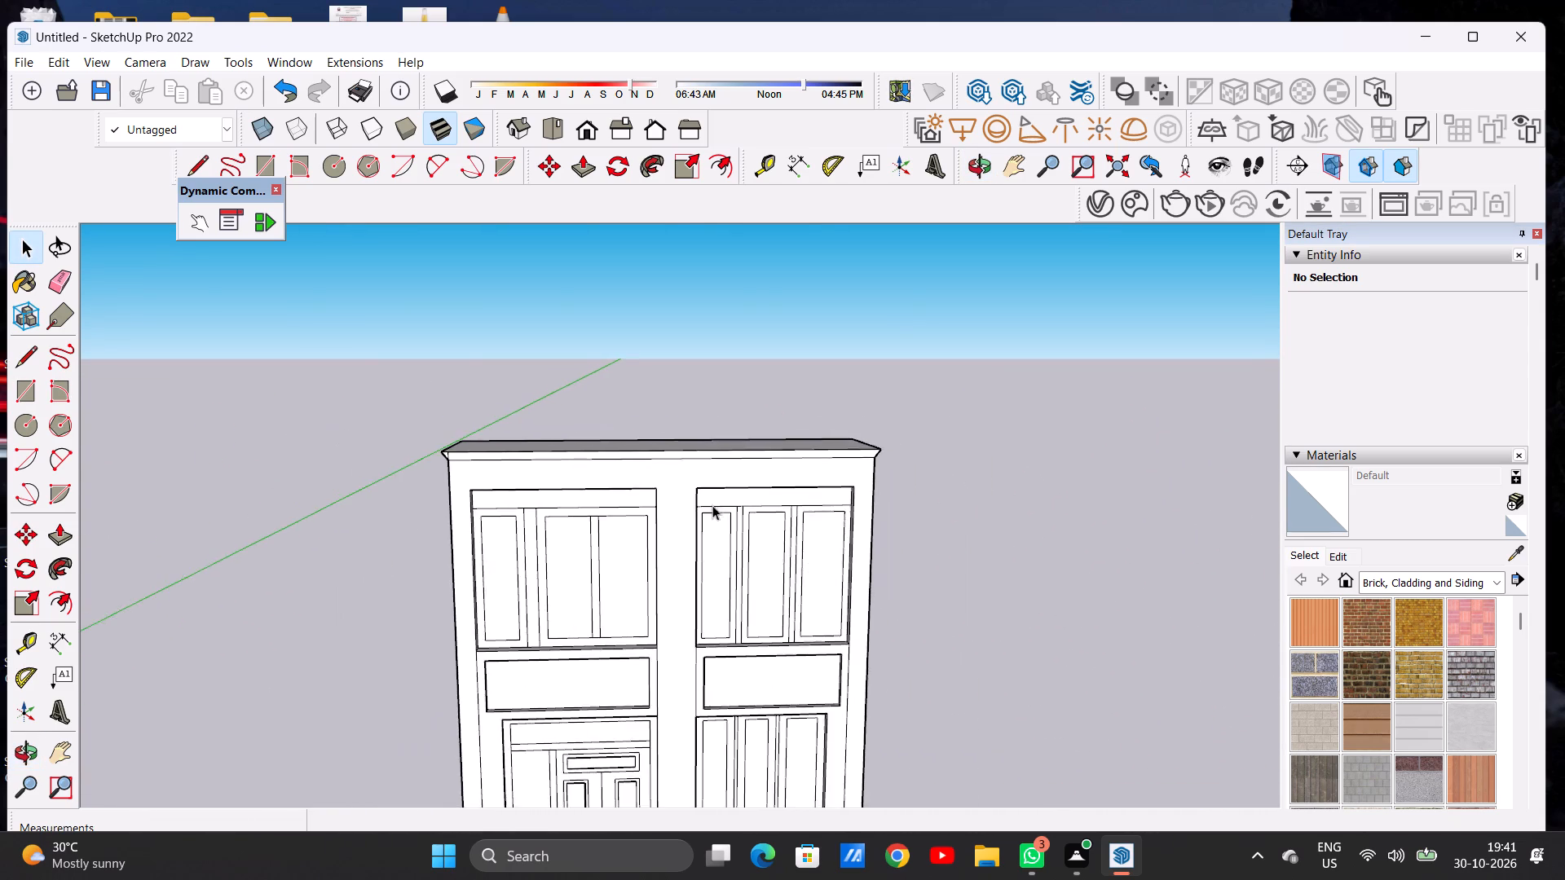
pyautogui.moveTo(712, 495); pyautogui.dragTo(668, 433, button='middle')
pyautogui.scroll(7, 461, 466)
pyautogui.scroll(-1, 454, 442)
pyautogui.scroll(3, 454, 442)
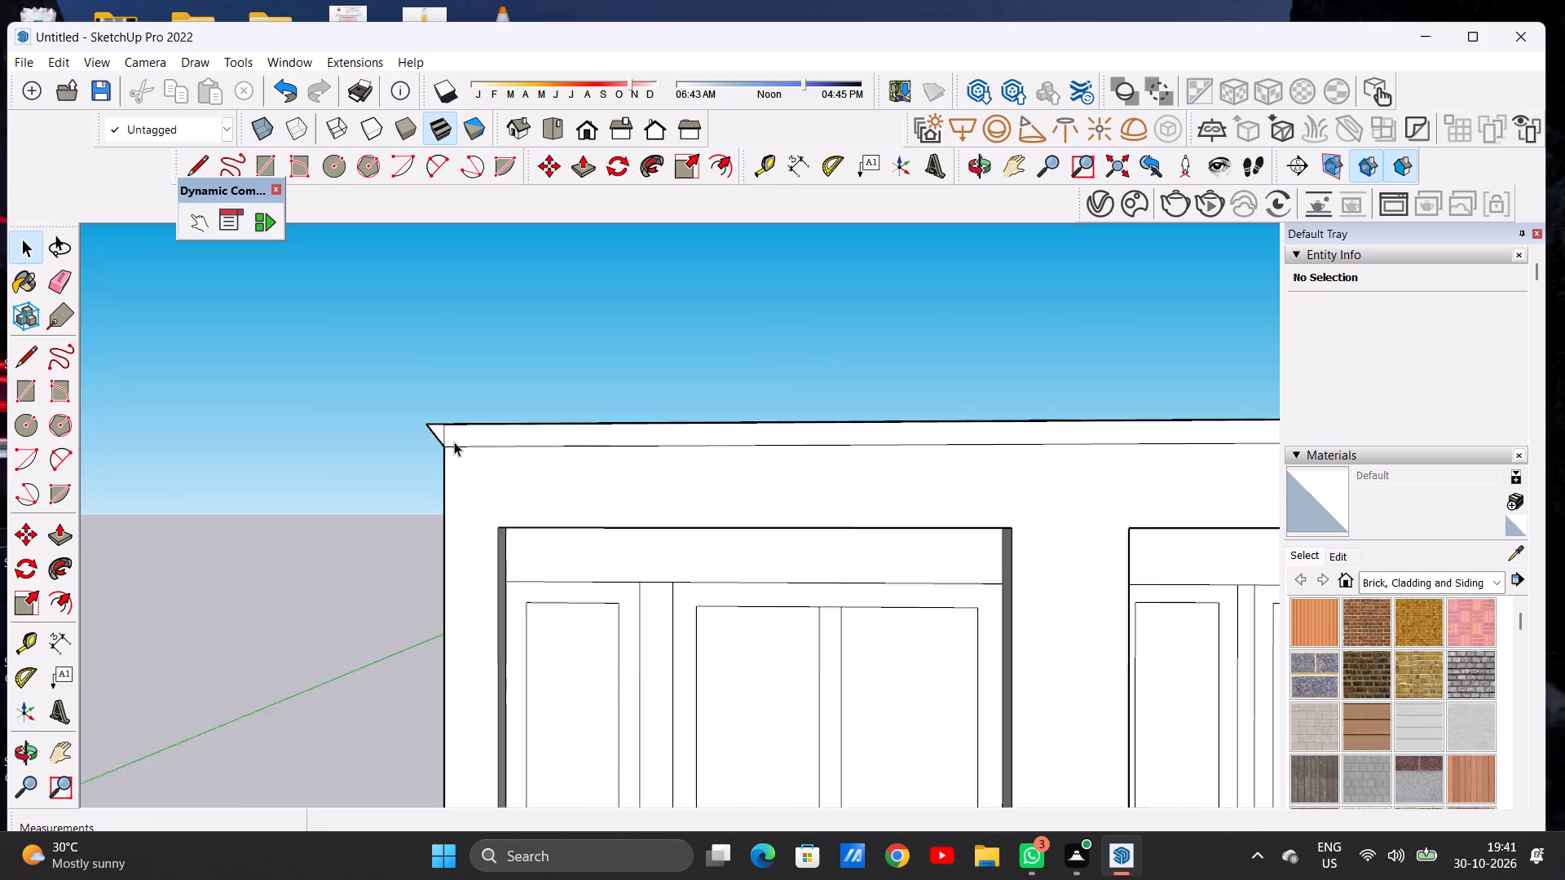
pyautogui.scroll(18, 454, 442)
pyautogui.moveTo(434, 418); pyautogui.dragTo(445, 484, button='middle')
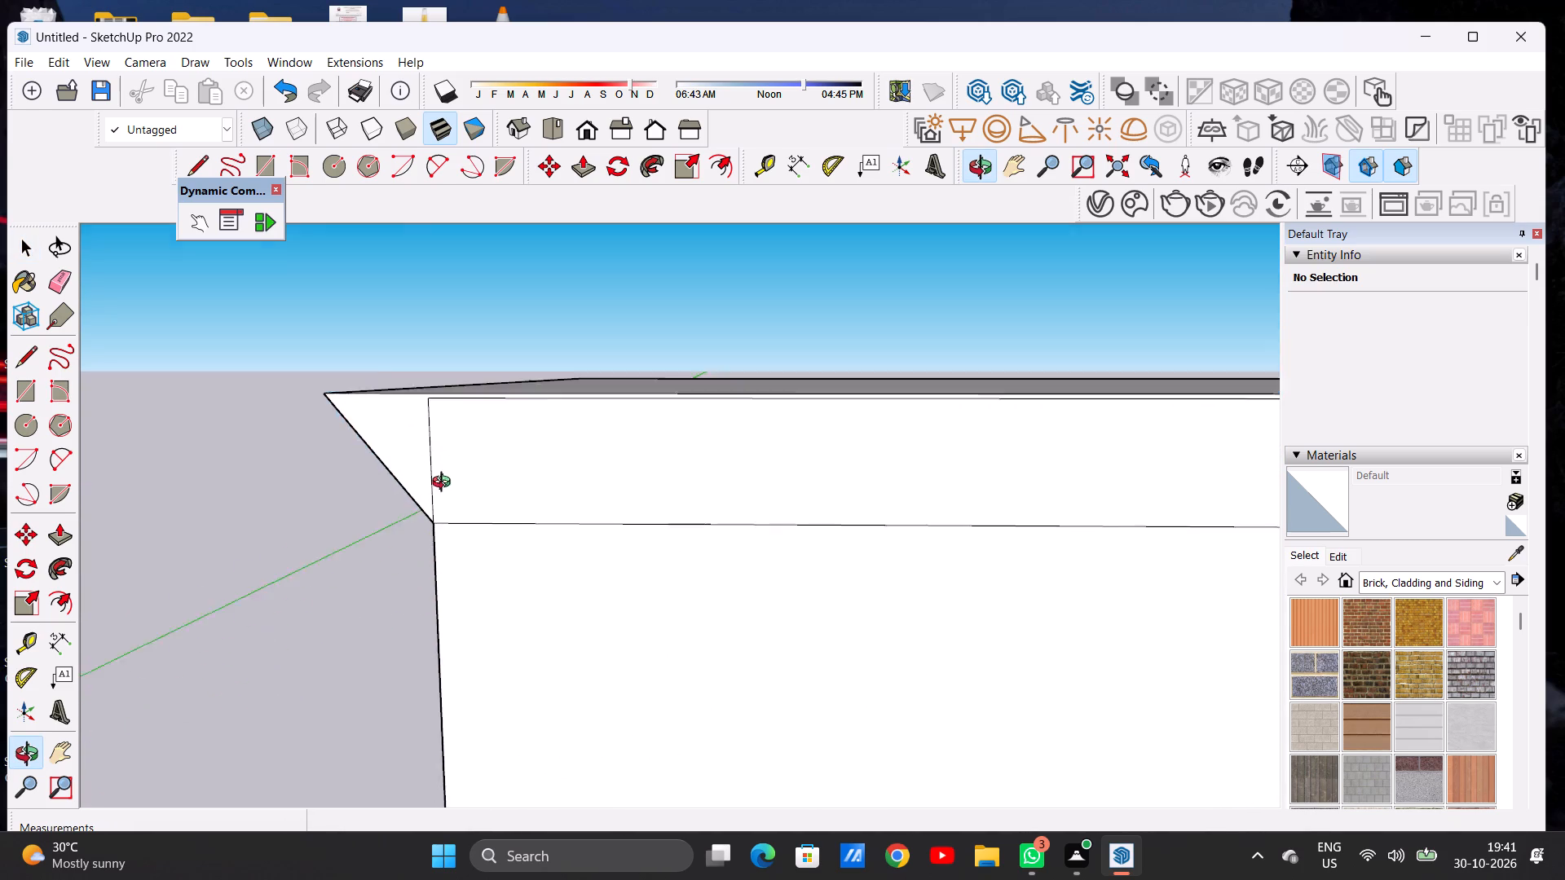
pyautogui.moveTo(445, 484); pyautogui.dragTo(447, 578, button='middle')
pyautogui.scroll(12, 443, 438)
pyautogui.scroll(-1, 405, 394)
pyautogui.scroll(3, 405, 394)
pyautogui.press('l')
pyautogui.click(393, 403)
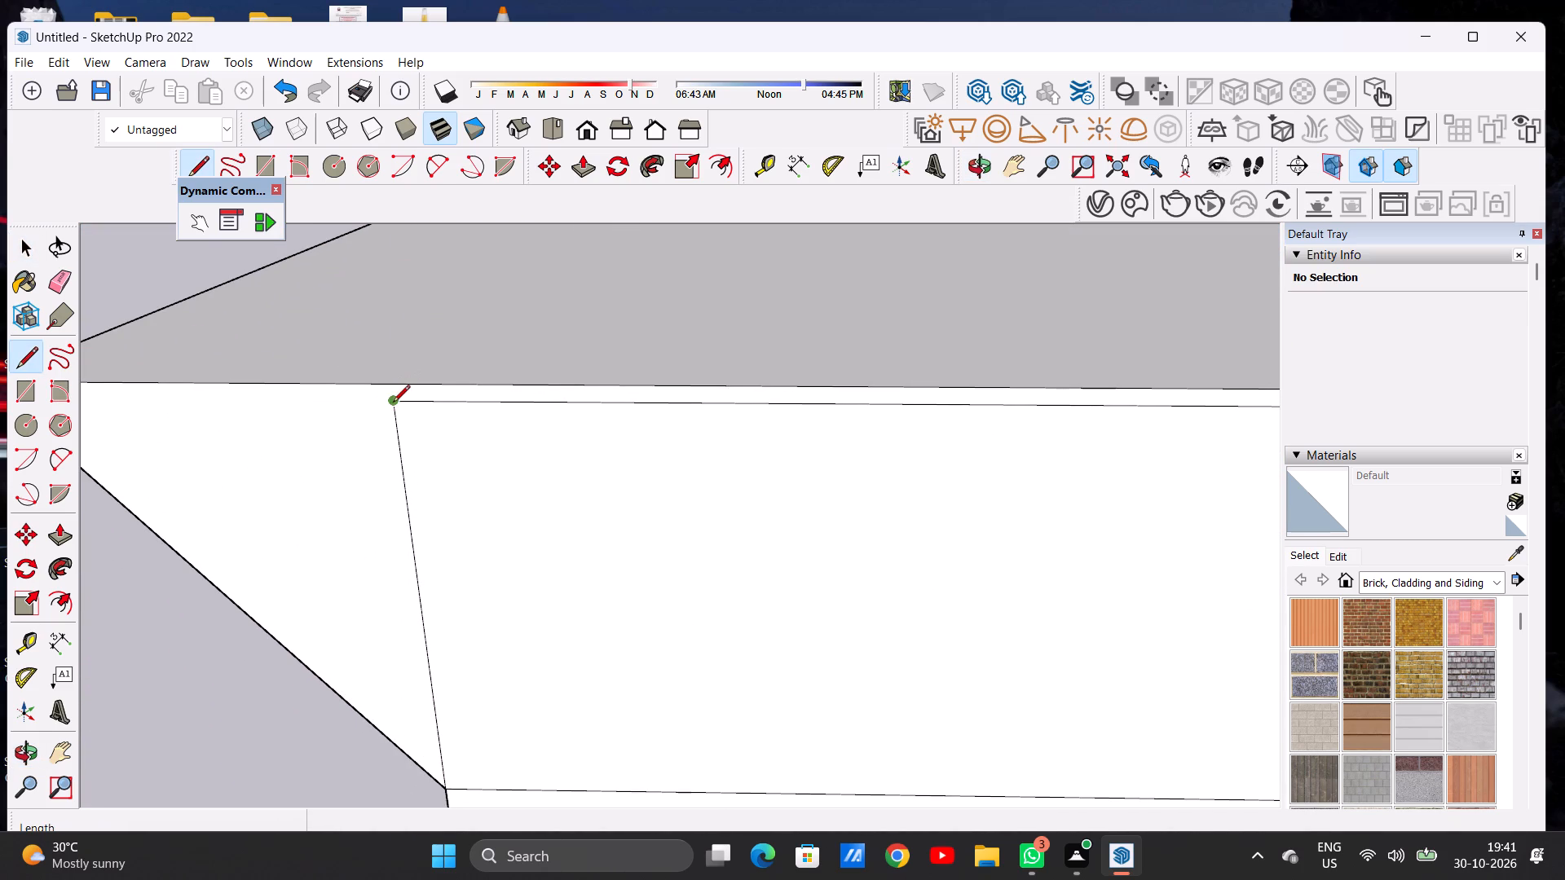
pyautogui.click(393, 386)
# Erase the vertical seam between the triangular cornice end and the front roof band at the door-side corner.
pyautogui.press('space')
pyautogui.write('E')
pyautogui.moveTo(403, 450); pyautogui.dragTo(399, 457)
pyautogui.scroll(-5, 478, 450)
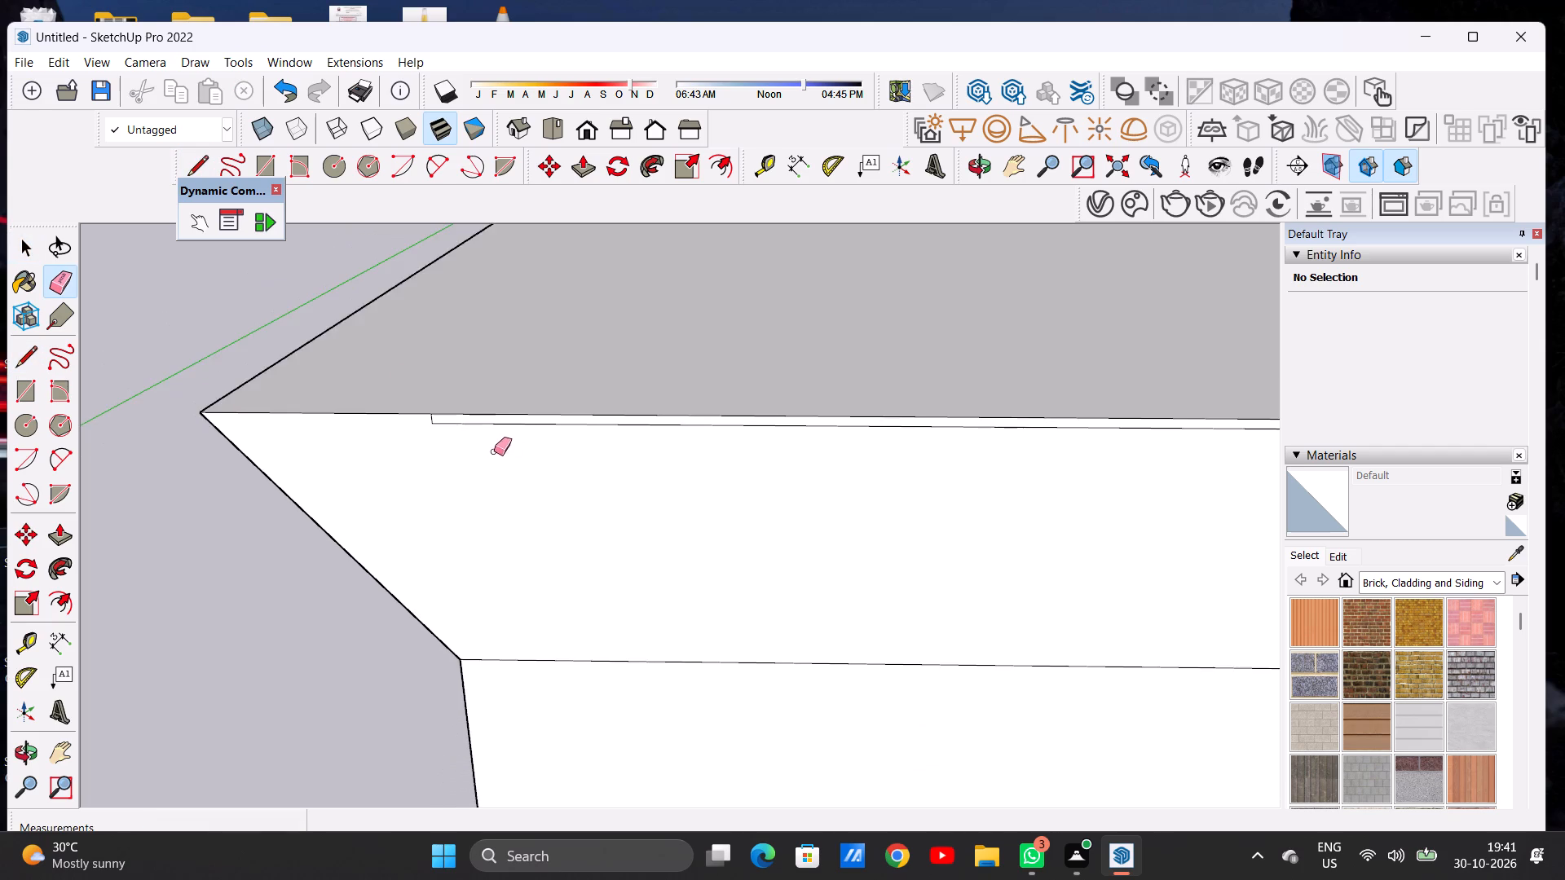
pyautogui.scroll(-20, 494, 451)
pyautogui.scroll(-13, 494, 451)
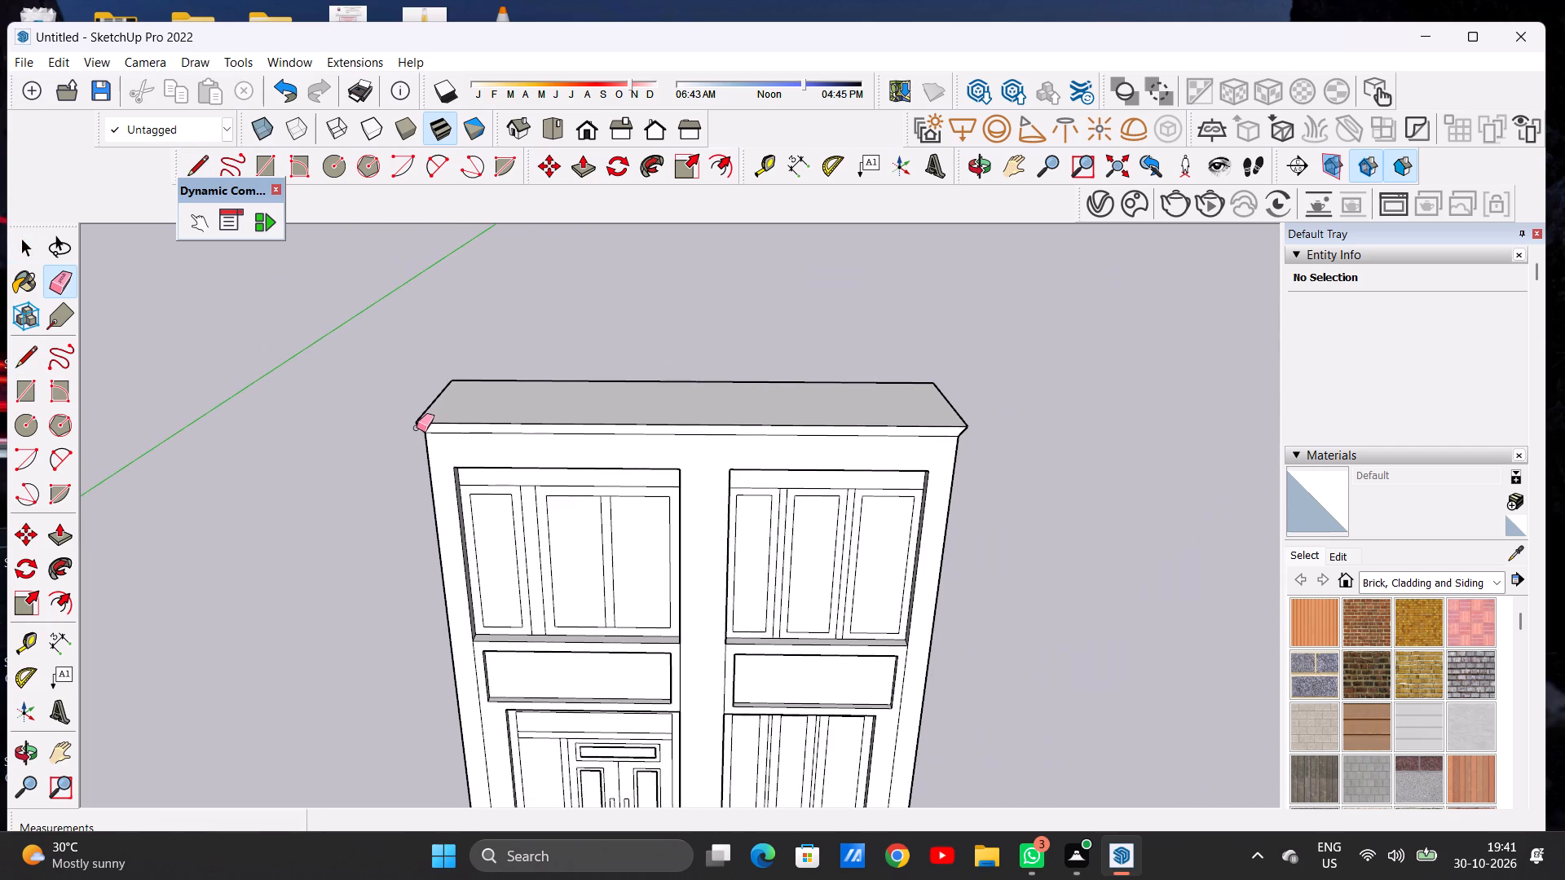
pyautogui.press('space')
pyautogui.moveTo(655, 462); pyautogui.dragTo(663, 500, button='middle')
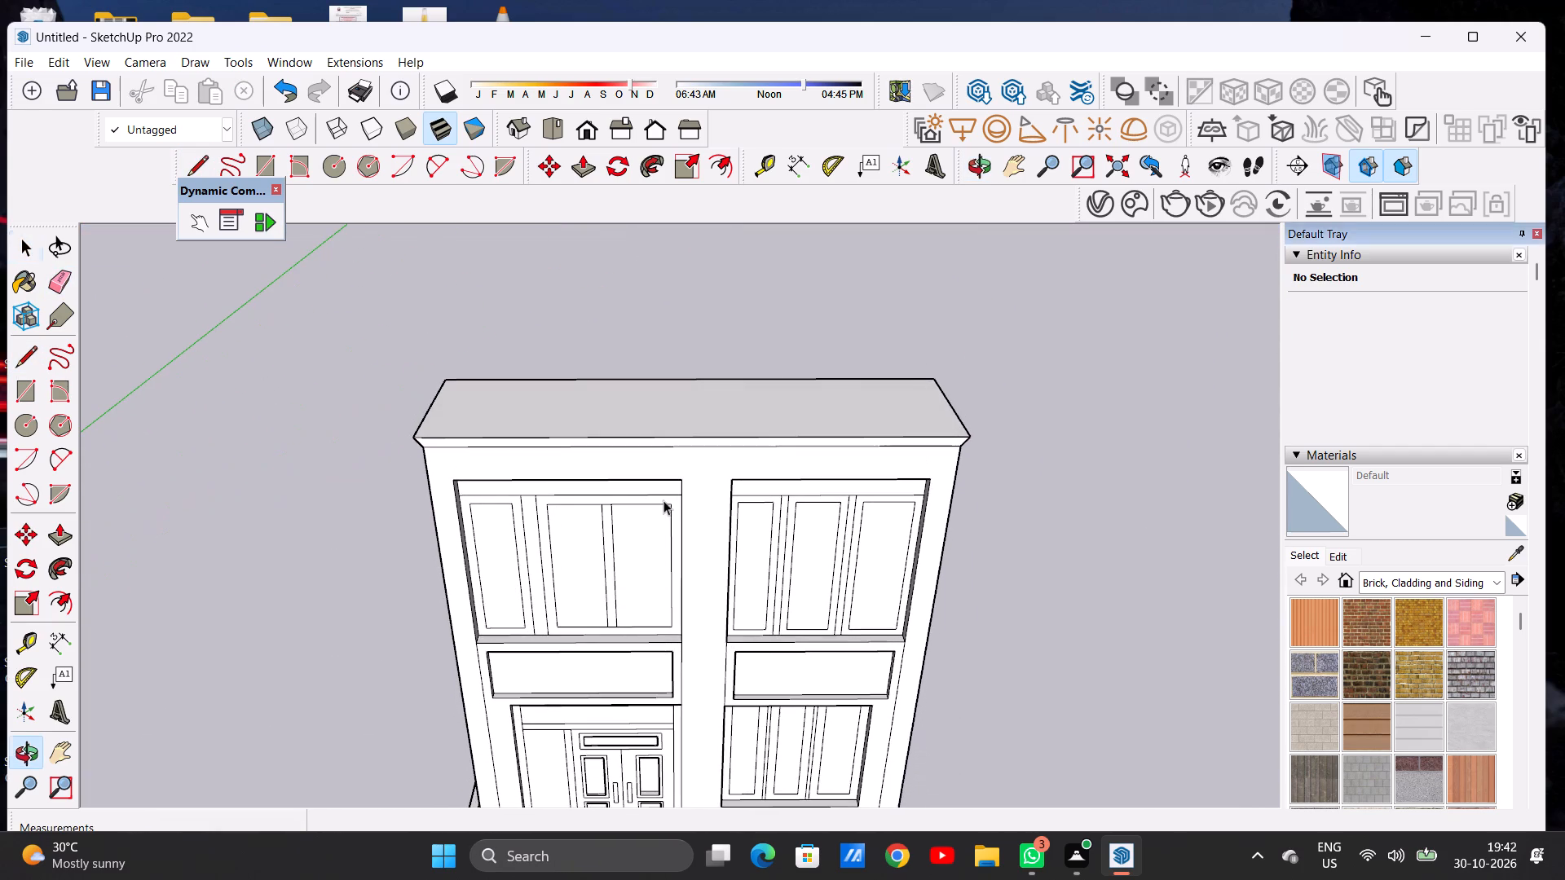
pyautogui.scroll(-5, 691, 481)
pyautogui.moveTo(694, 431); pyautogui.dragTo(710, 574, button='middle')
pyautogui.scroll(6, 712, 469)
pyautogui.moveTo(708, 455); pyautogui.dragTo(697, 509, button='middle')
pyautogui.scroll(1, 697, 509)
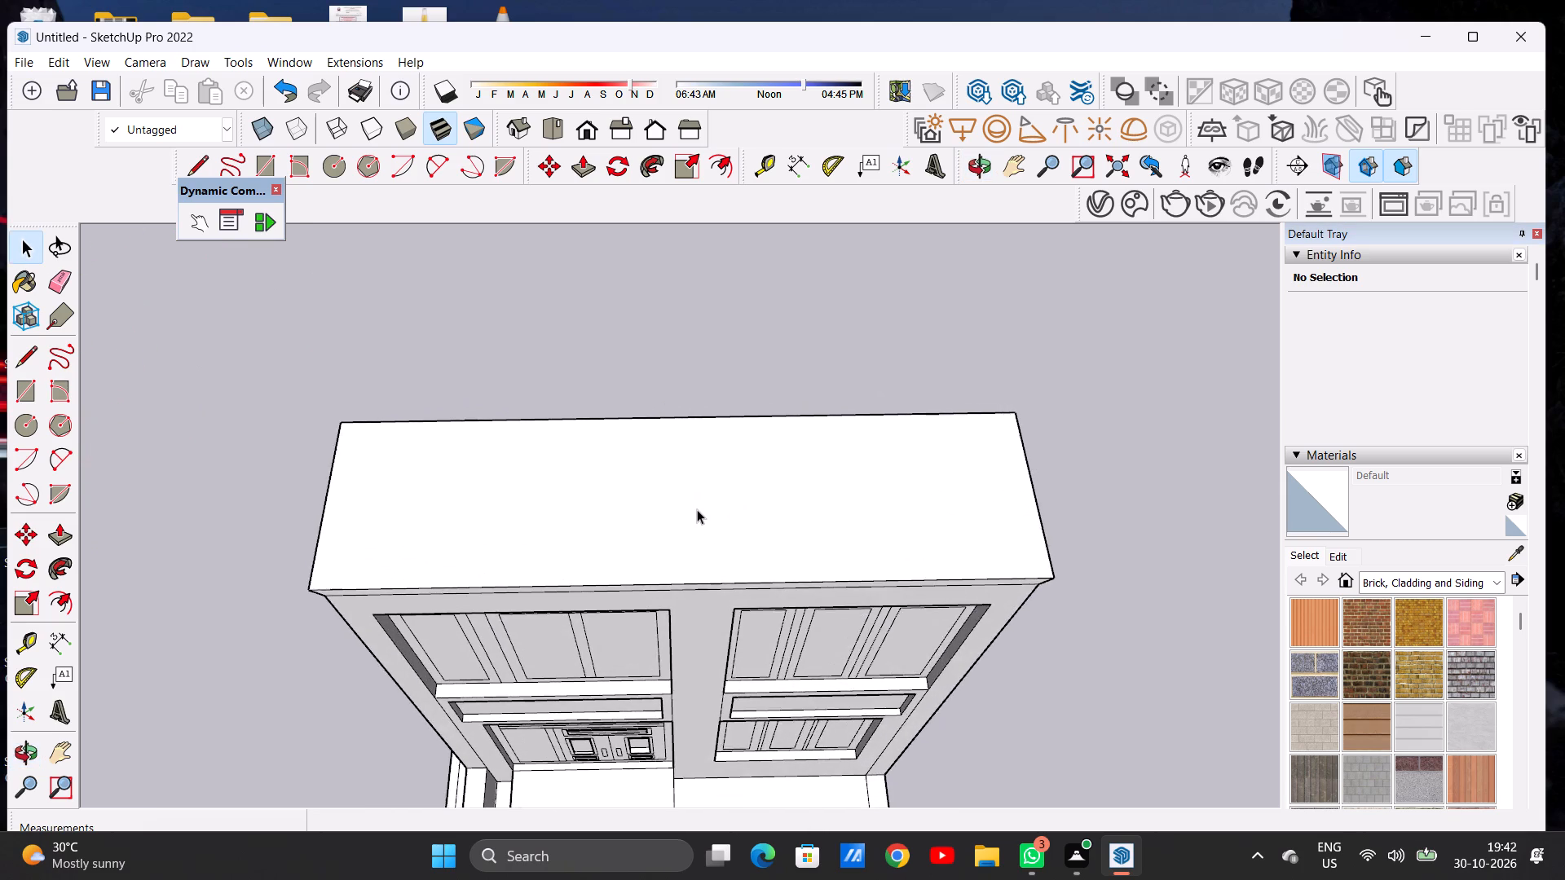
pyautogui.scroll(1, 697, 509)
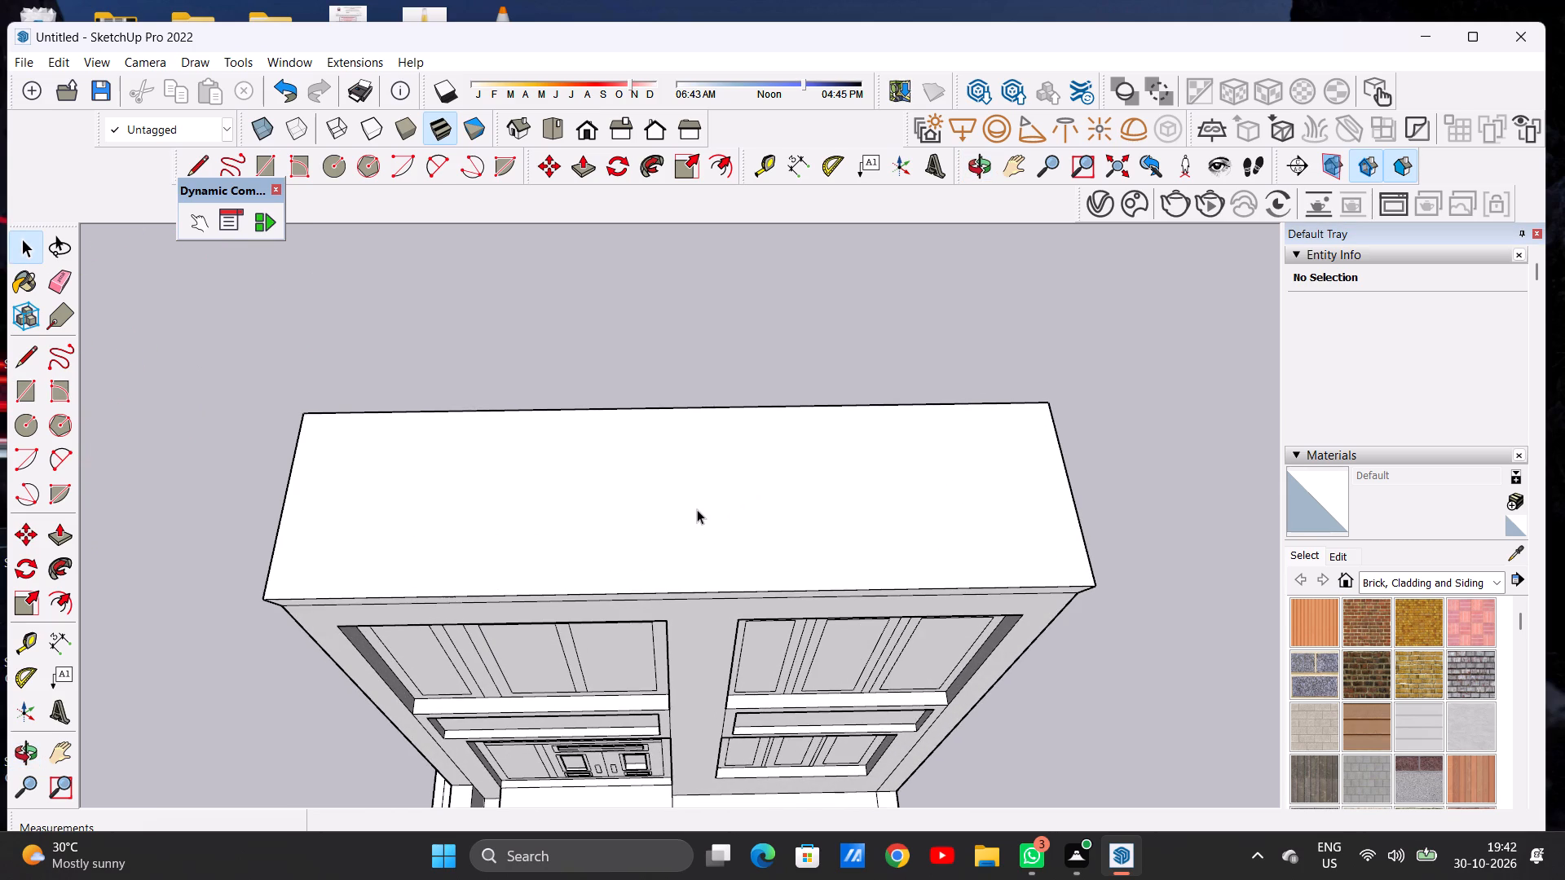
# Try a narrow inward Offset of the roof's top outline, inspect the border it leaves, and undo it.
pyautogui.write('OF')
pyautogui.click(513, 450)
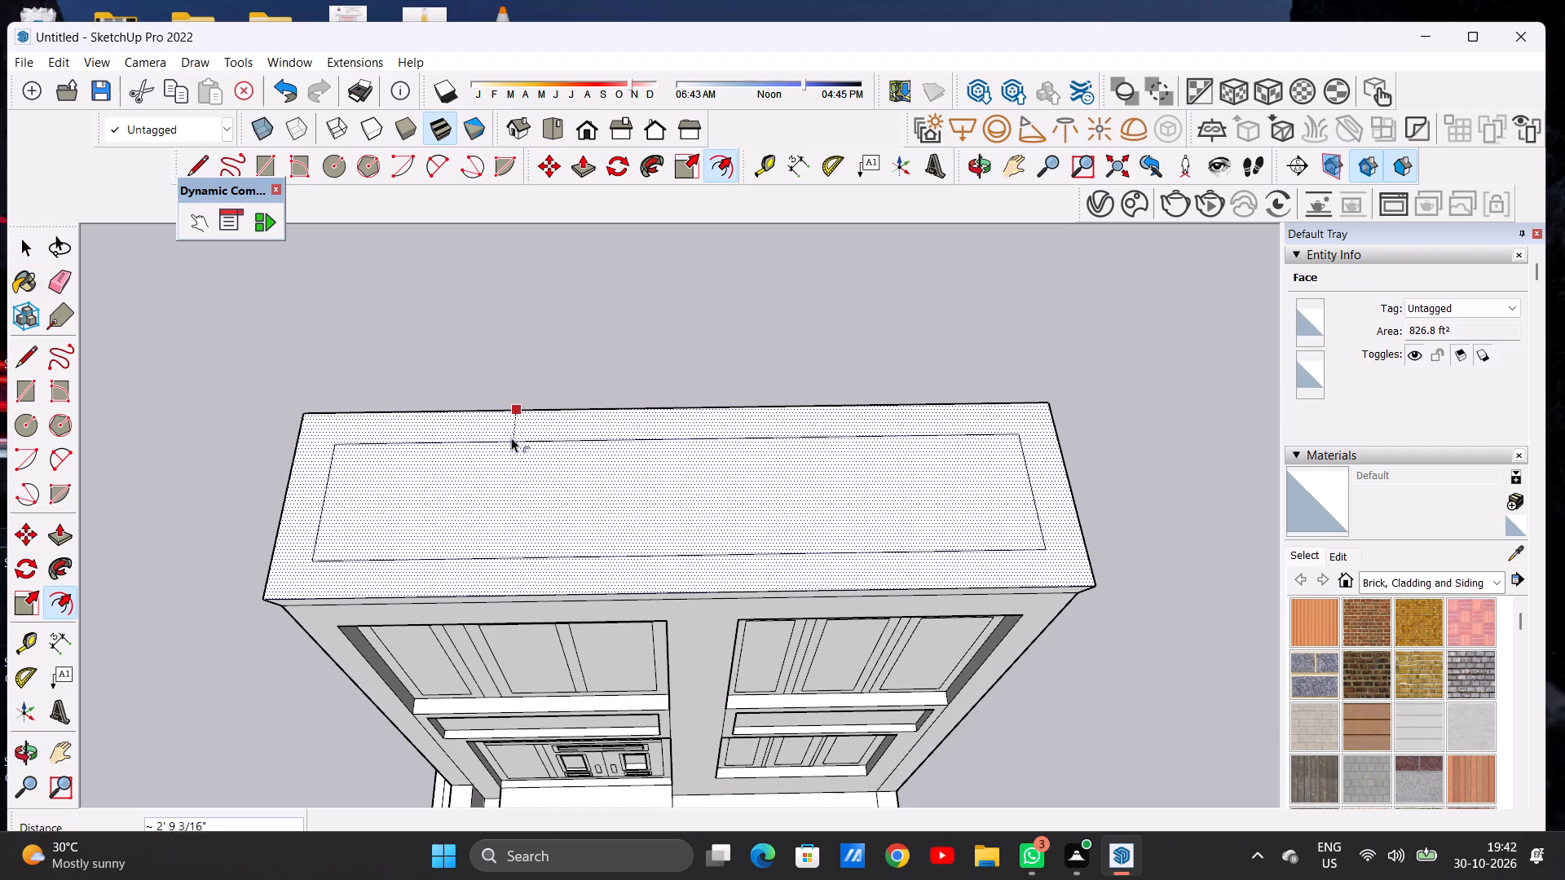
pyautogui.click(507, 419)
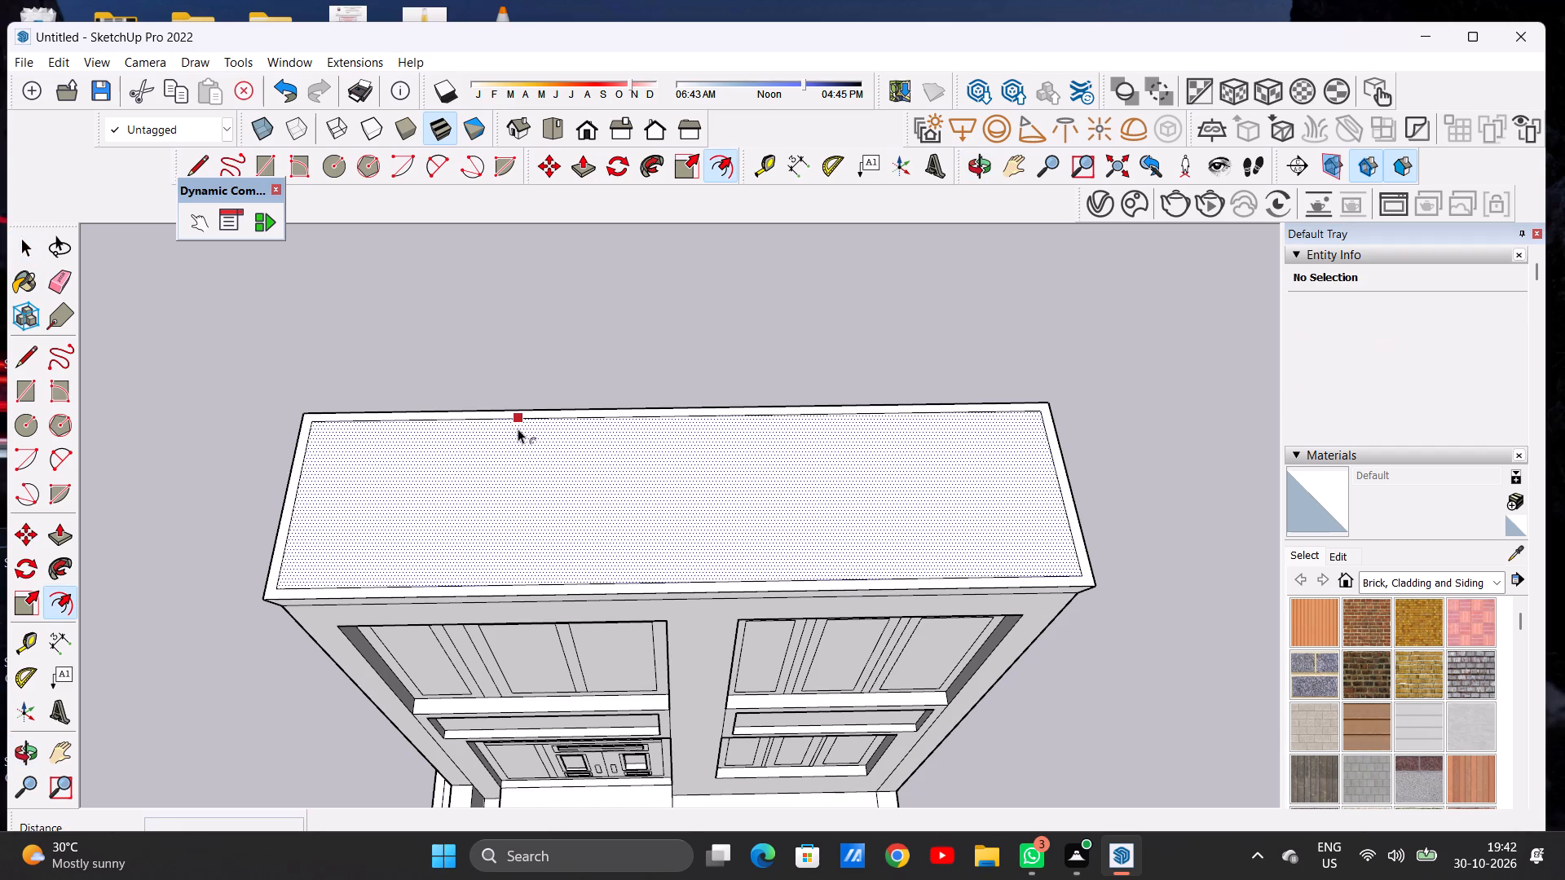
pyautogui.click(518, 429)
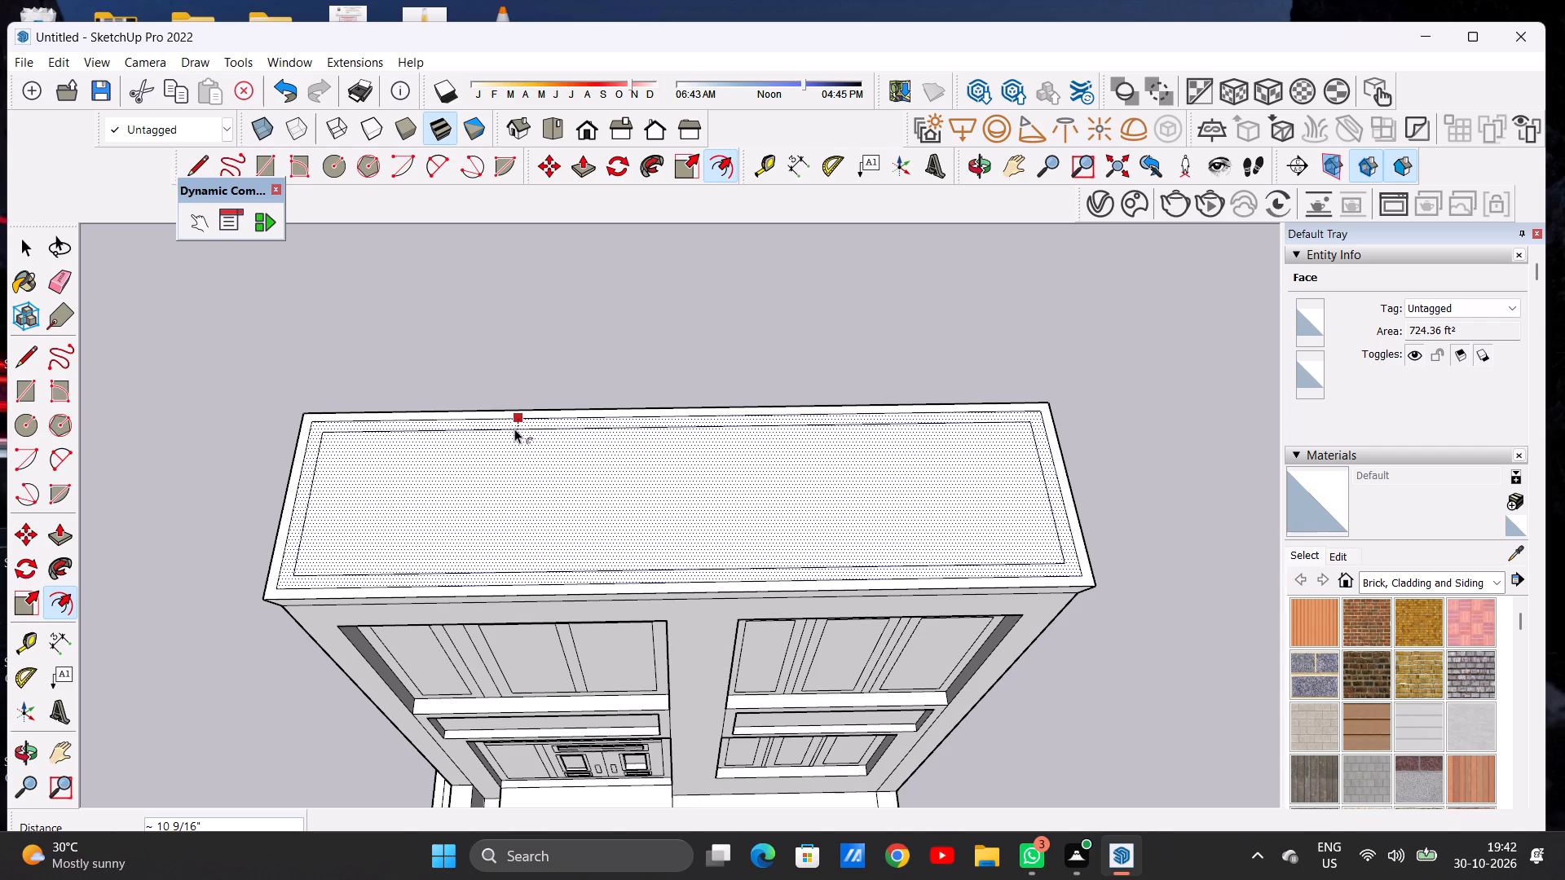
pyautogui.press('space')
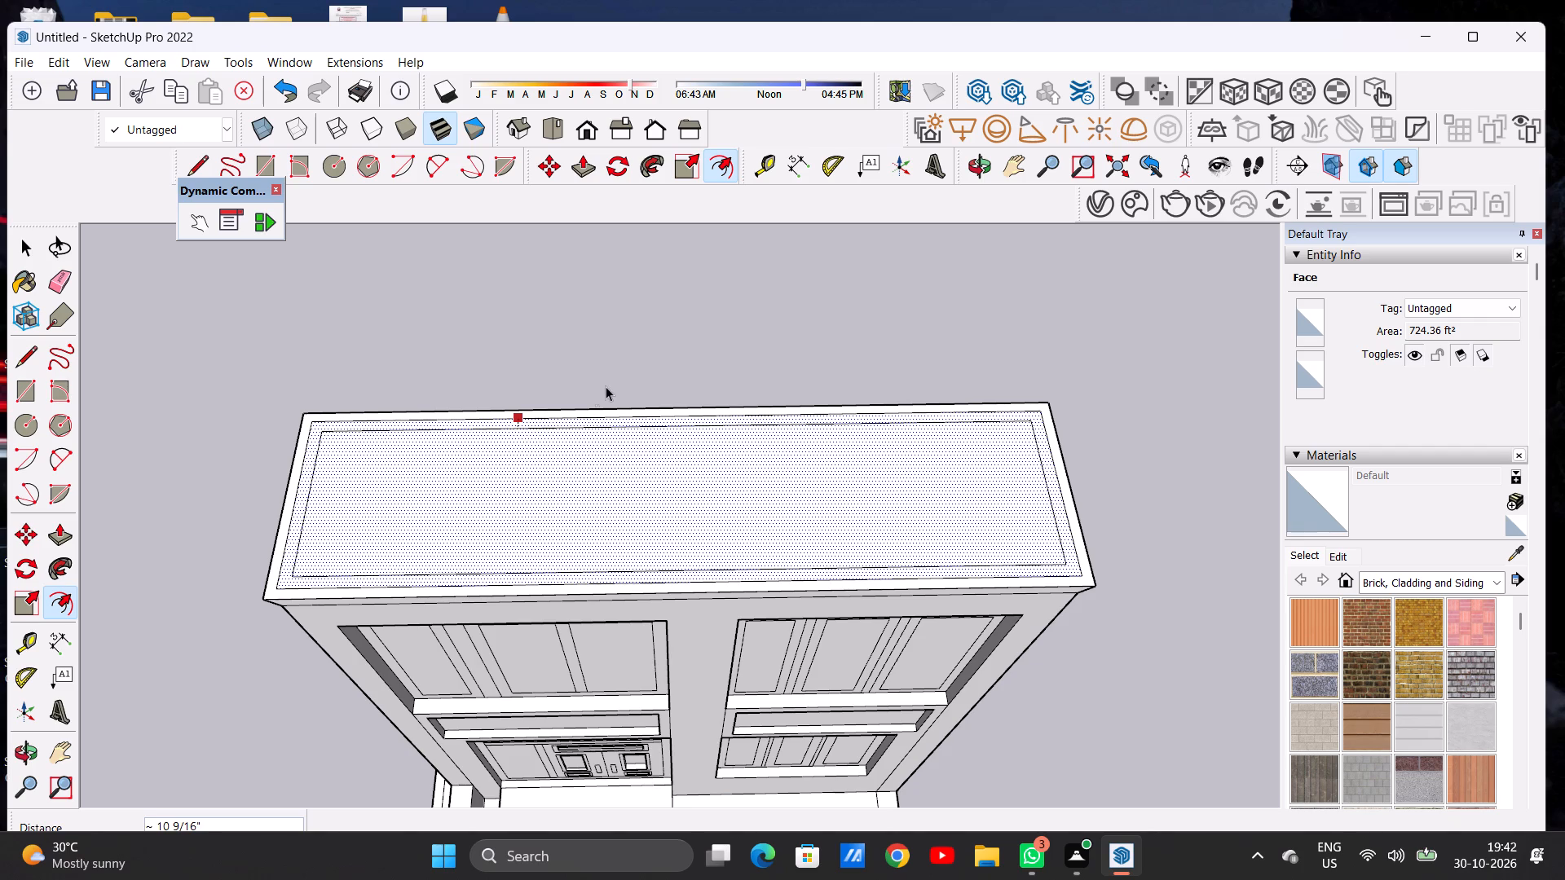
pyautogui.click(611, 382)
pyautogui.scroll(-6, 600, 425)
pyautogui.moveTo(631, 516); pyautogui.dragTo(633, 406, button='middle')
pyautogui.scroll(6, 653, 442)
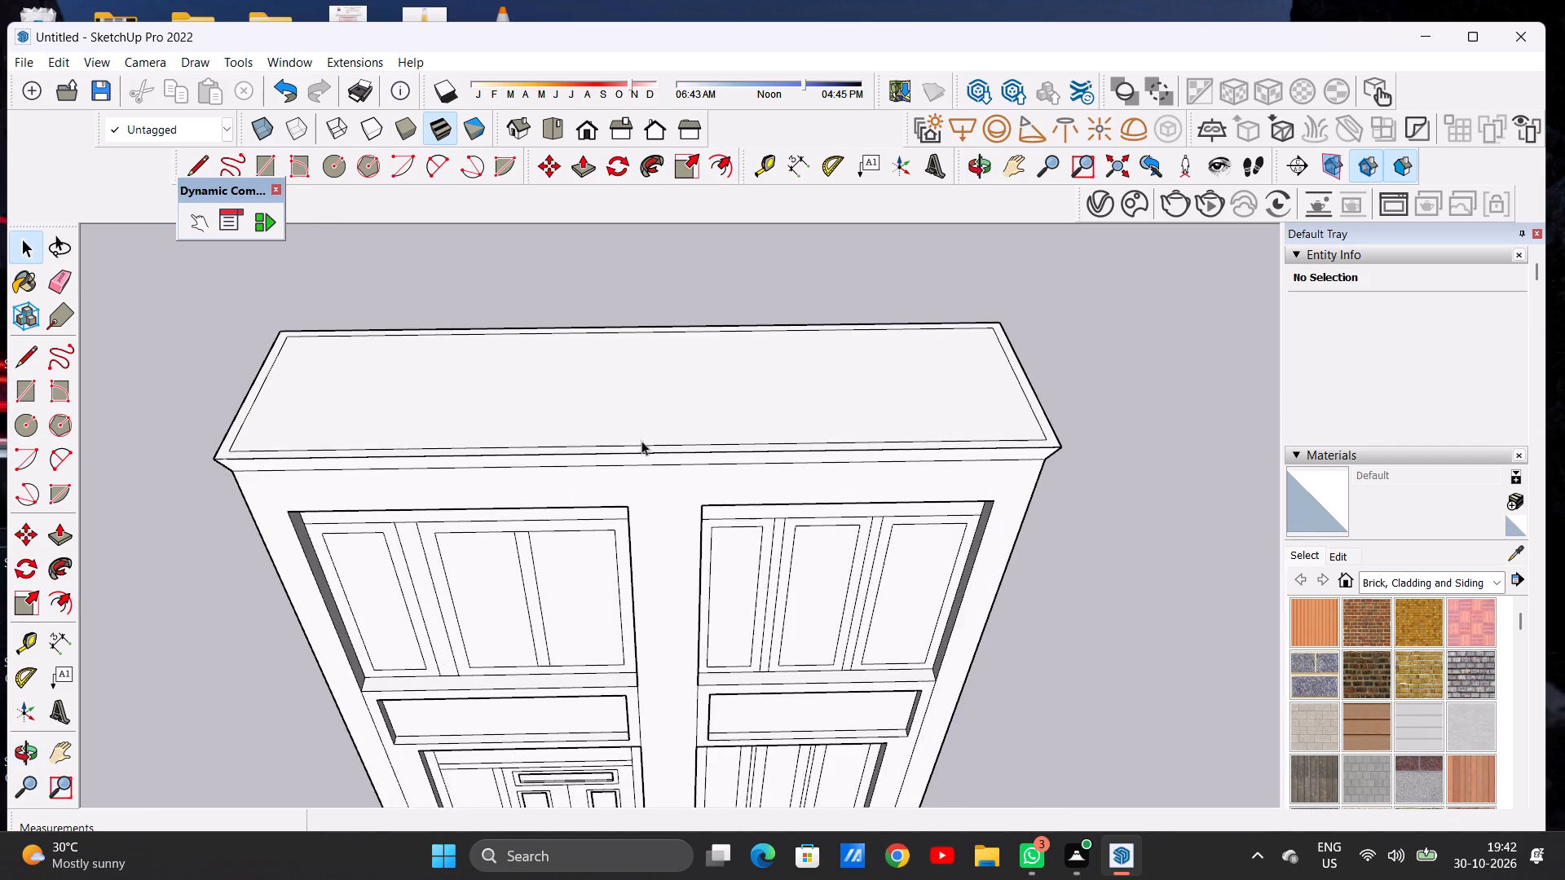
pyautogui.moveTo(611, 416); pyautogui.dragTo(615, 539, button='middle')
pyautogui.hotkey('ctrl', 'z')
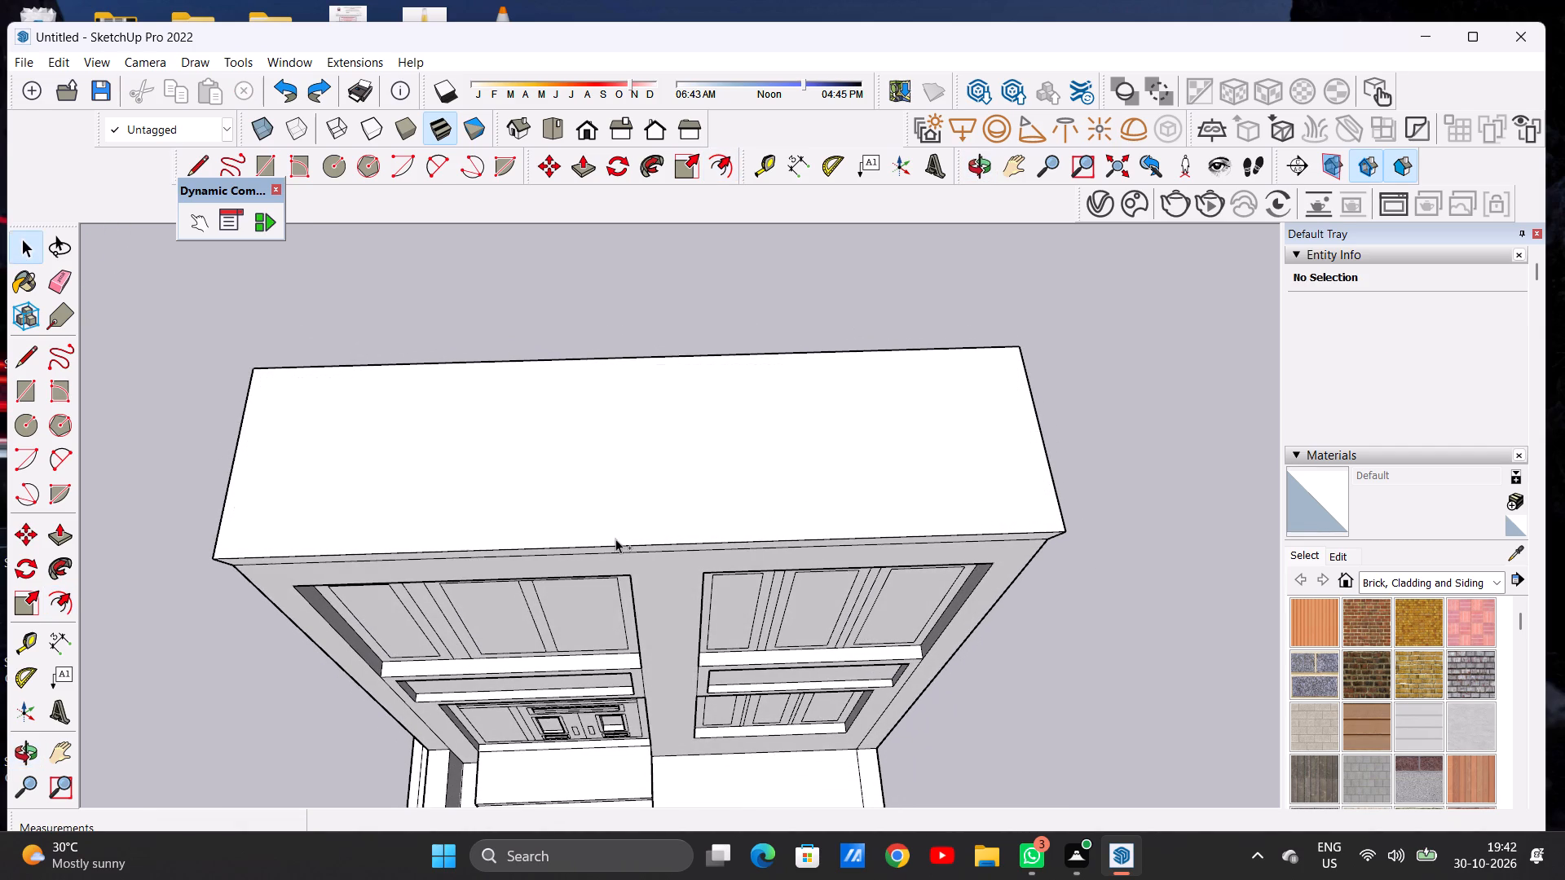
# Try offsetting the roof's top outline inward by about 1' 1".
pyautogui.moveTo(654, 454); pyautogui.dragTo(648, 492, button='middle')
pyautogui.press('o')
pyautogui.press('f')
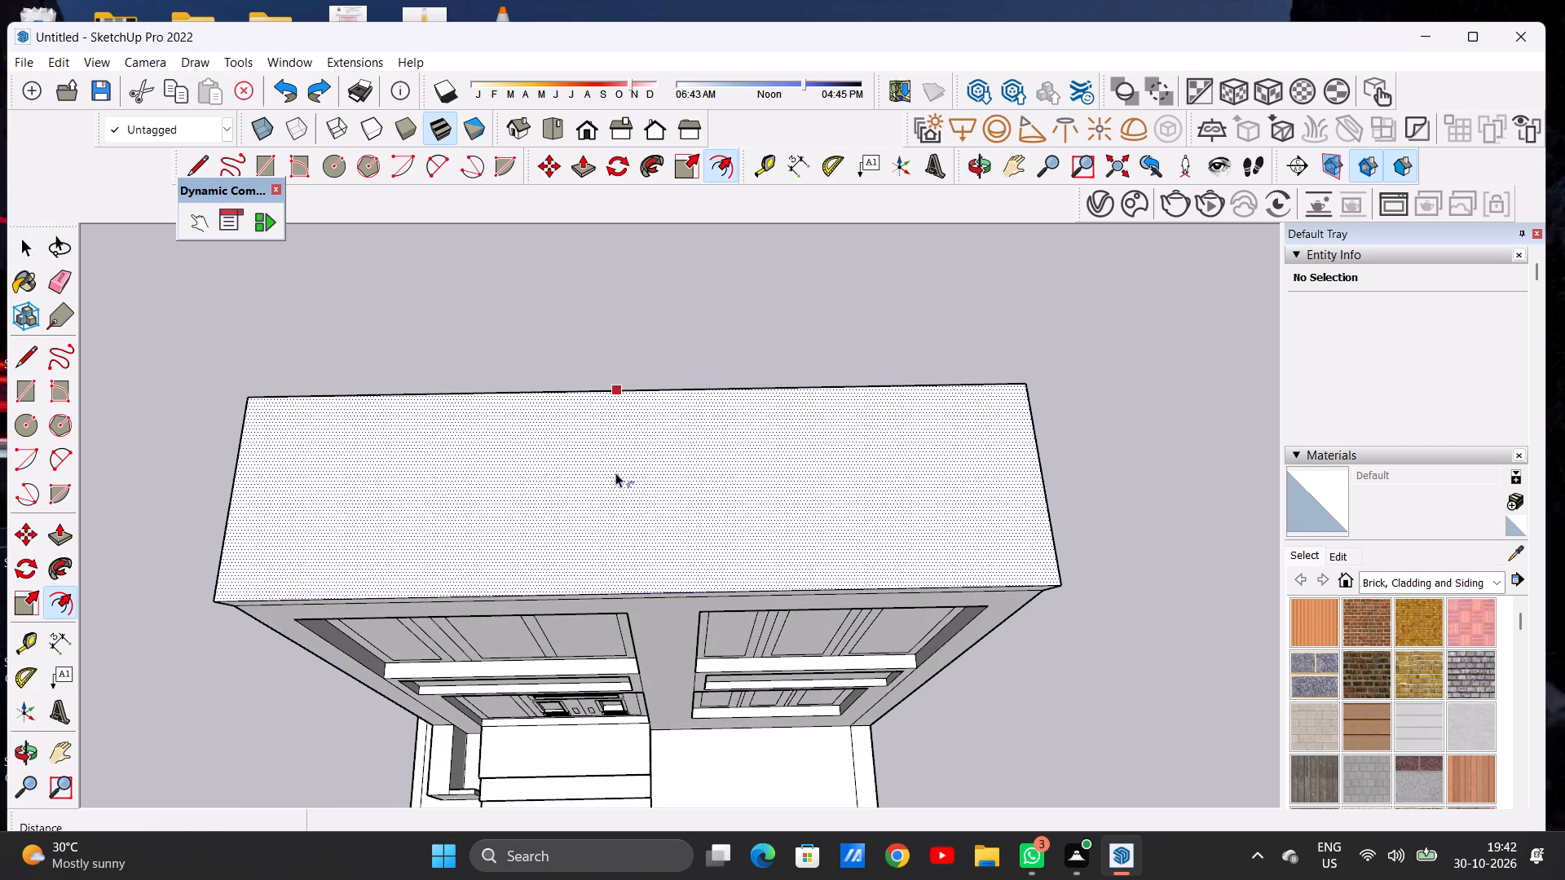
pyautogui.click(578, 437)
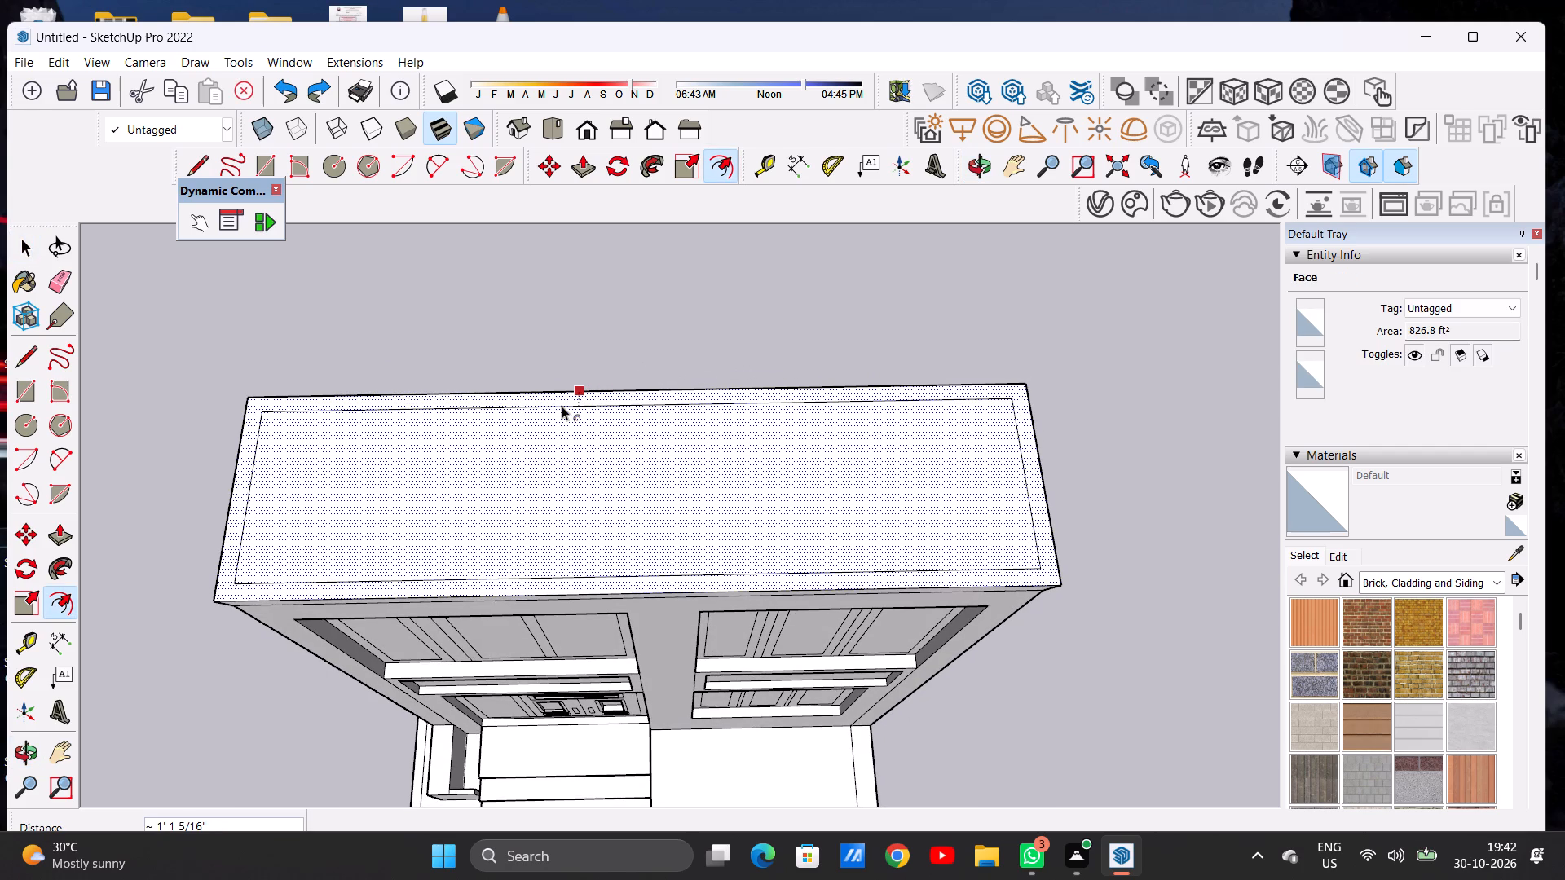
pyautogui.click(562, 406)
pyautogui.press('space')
# Examine the offset border on the roof from above and from the front.
pyautogui.scroll(-7, 900, 535)
pyautogui.moveTo(849, 600); pyautogui.dragTo(841, 550, button='middle')
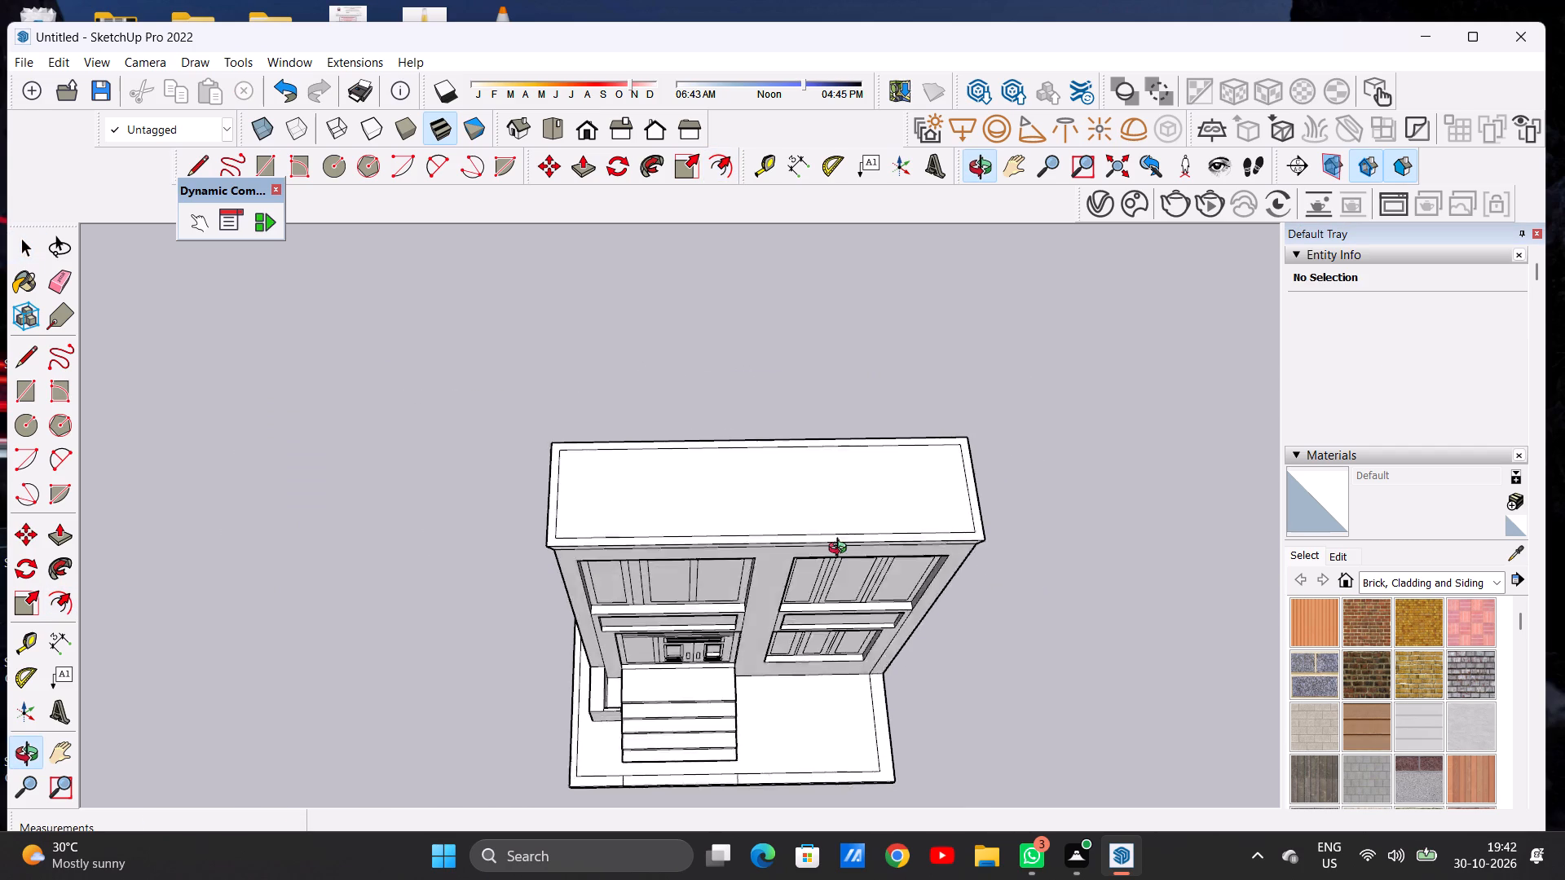
pyautogui.moveTo(841, 550); pyautogui.dragTo(843, 410, button='middle')
pyautogui.scroll(7, 932, 420)
pyautogui.scroll(1, 777, 389)
pyautogui.moveTo(777, 389); pyautogui.dragTo(805, 447, button='middle')
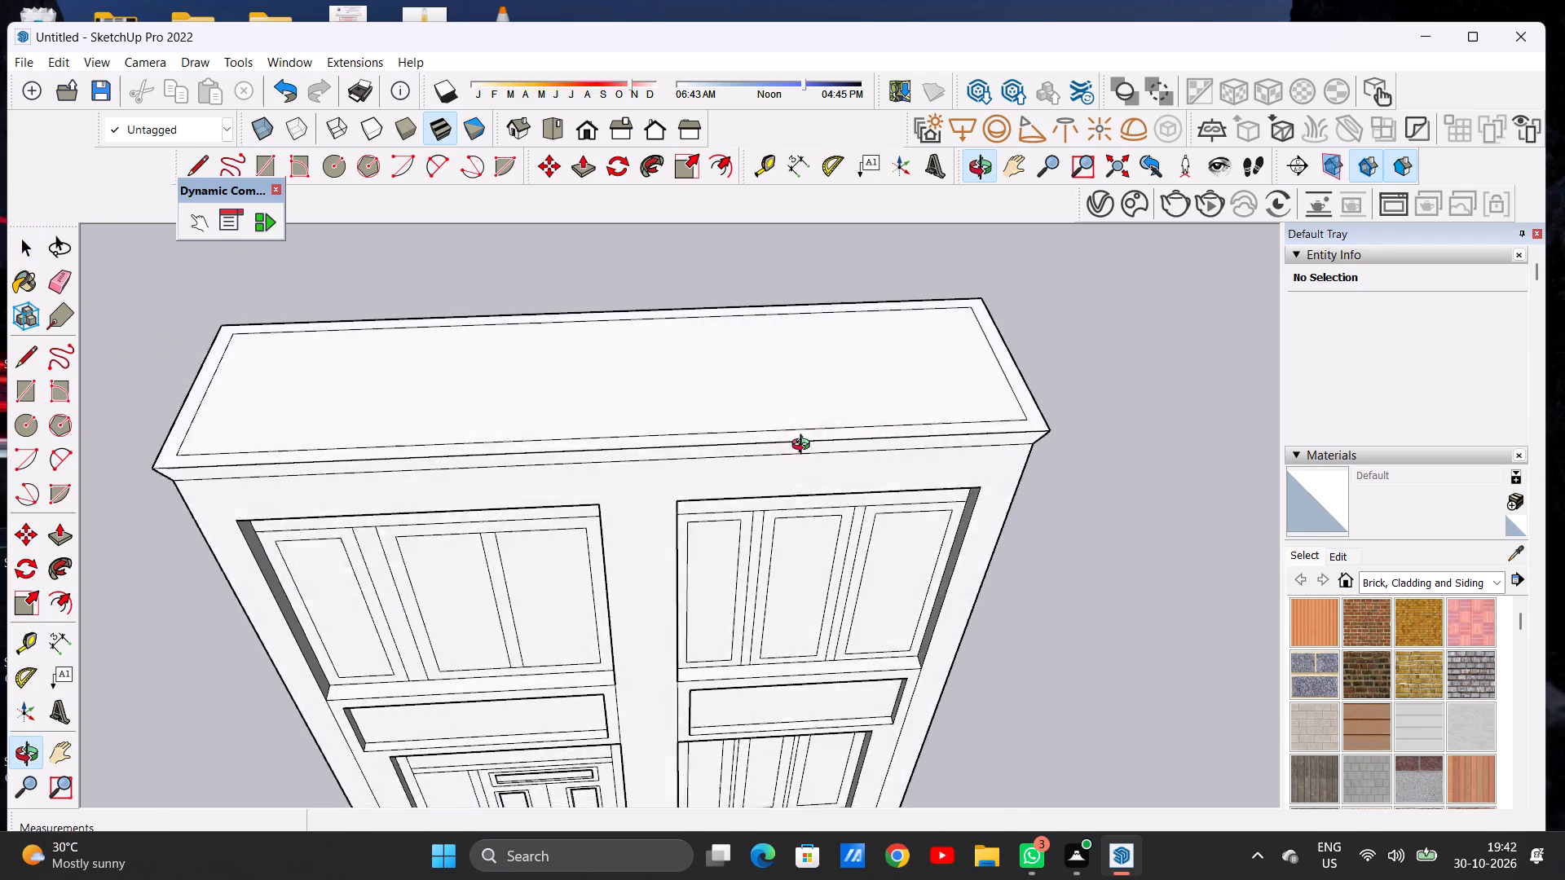
pyautogui.moveTo(805, 447); pyautogui.dragTo(814, 489, button='middle')
pyautogui.scroll(-5, 720, 429)
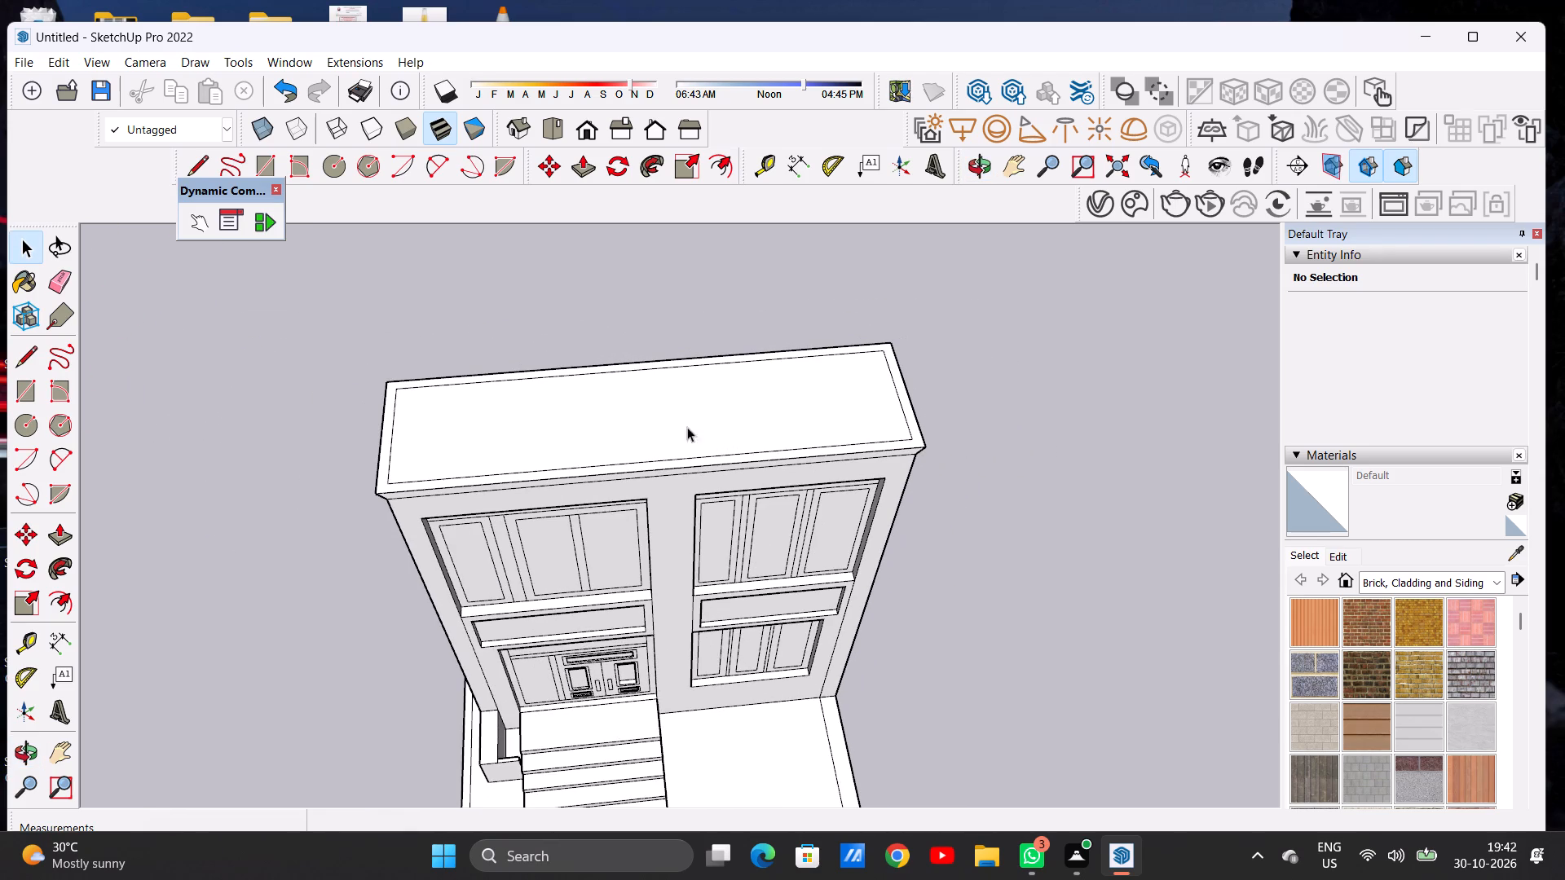
pyautogui.scroll(-4, 510, 415)
pyautogui.moveTo(656, 395); pyautogui.dragTo(636, 494, button='middle')
pyautogui.scroll(3, 636, 492)
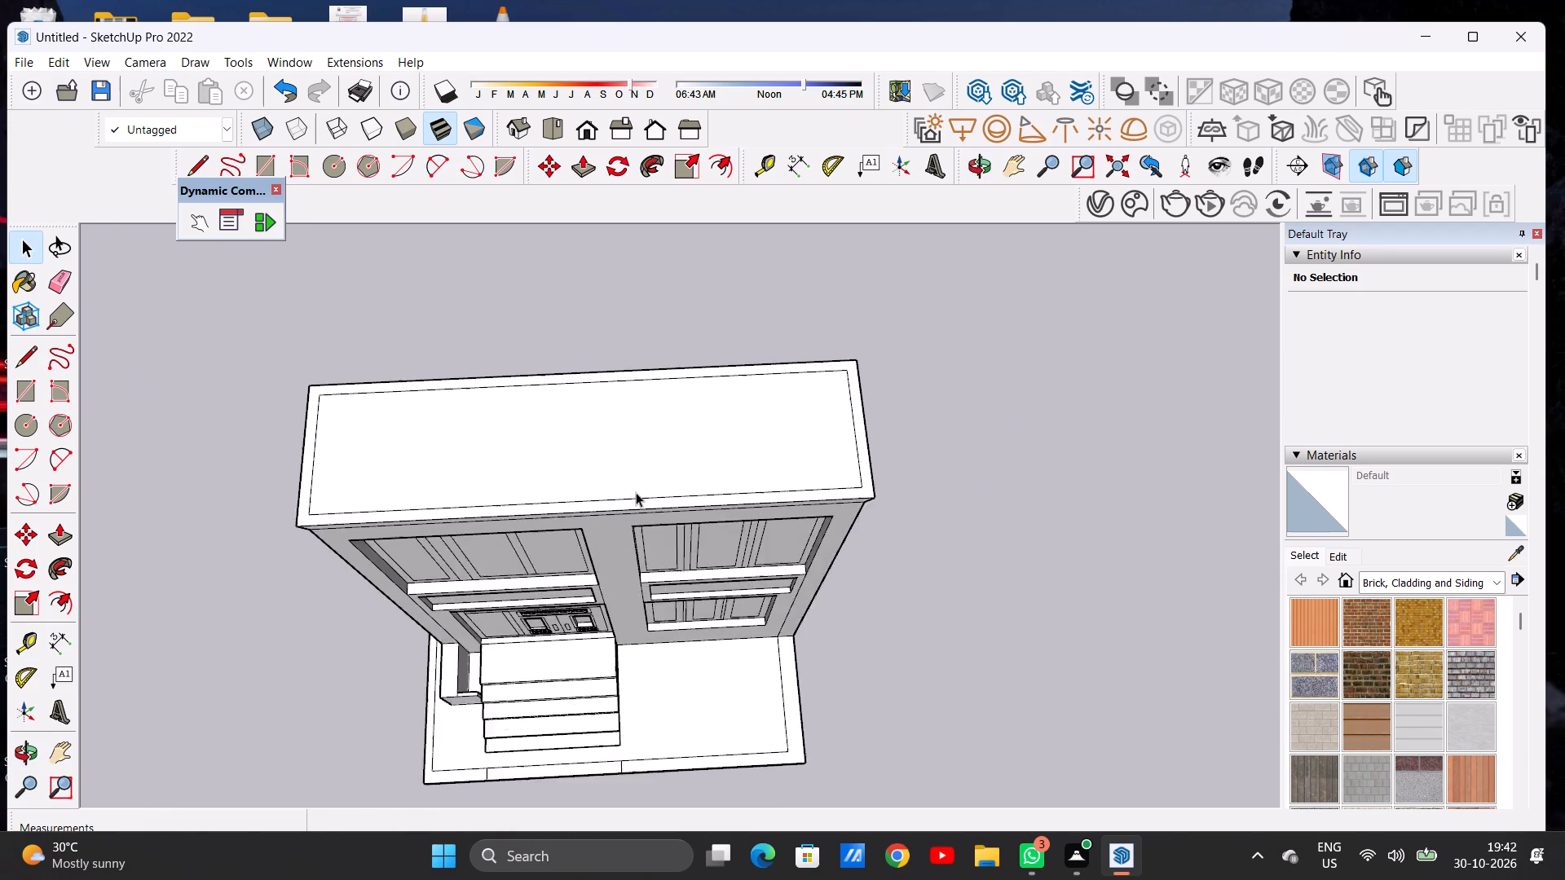
pyautogui.scroll(4, 636, 492)
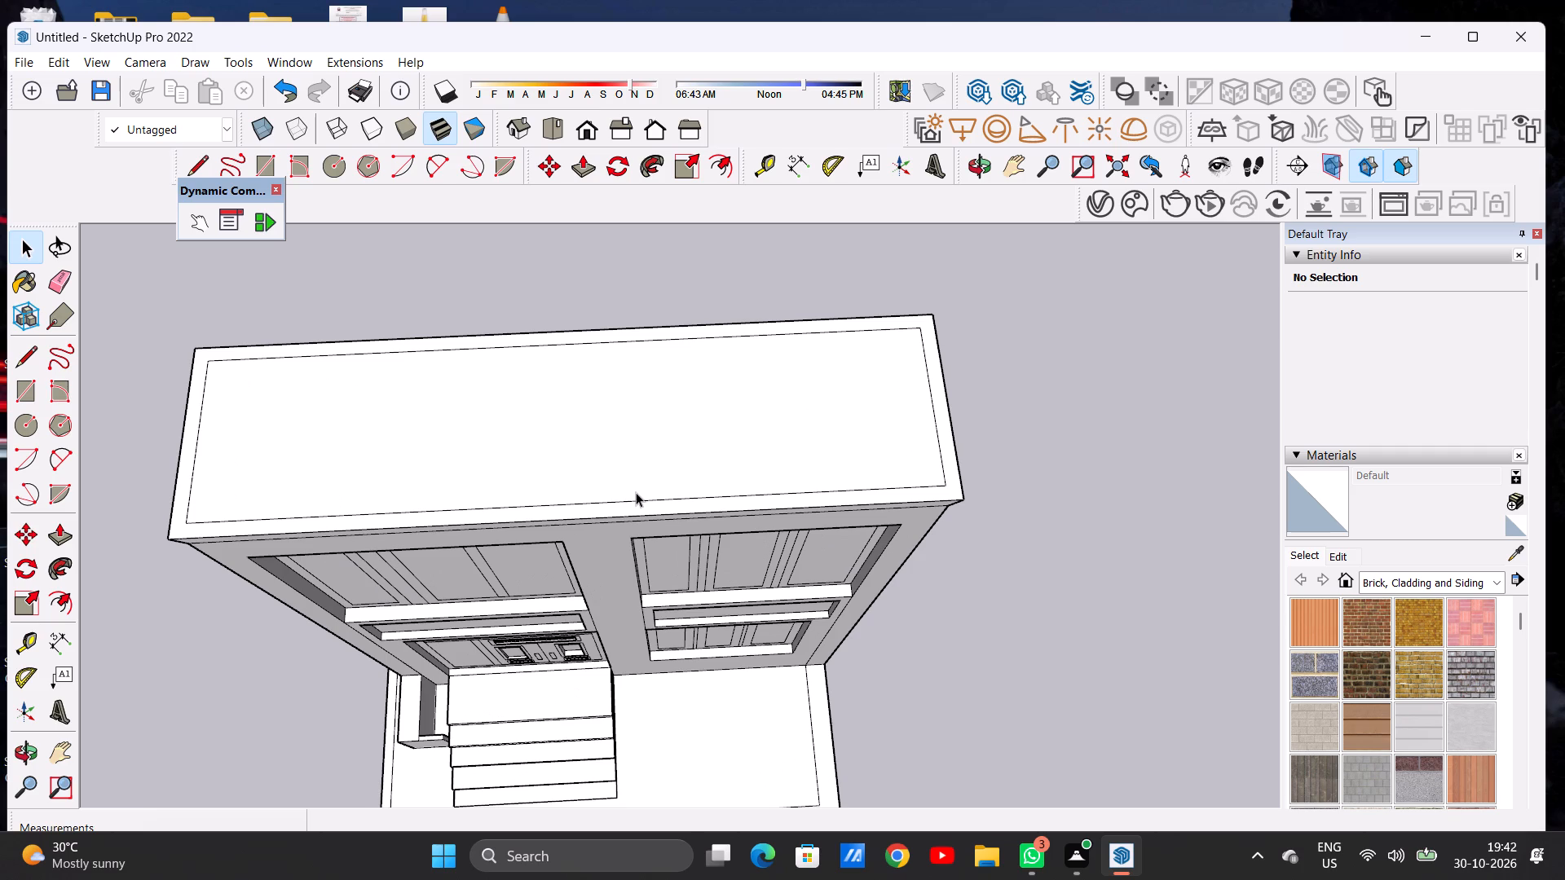
pyautogui.scroll(-5, 653, 472)
pyautogui.moveTo(633, 451); pyautogui.dragTo(632, 485, button='middle')
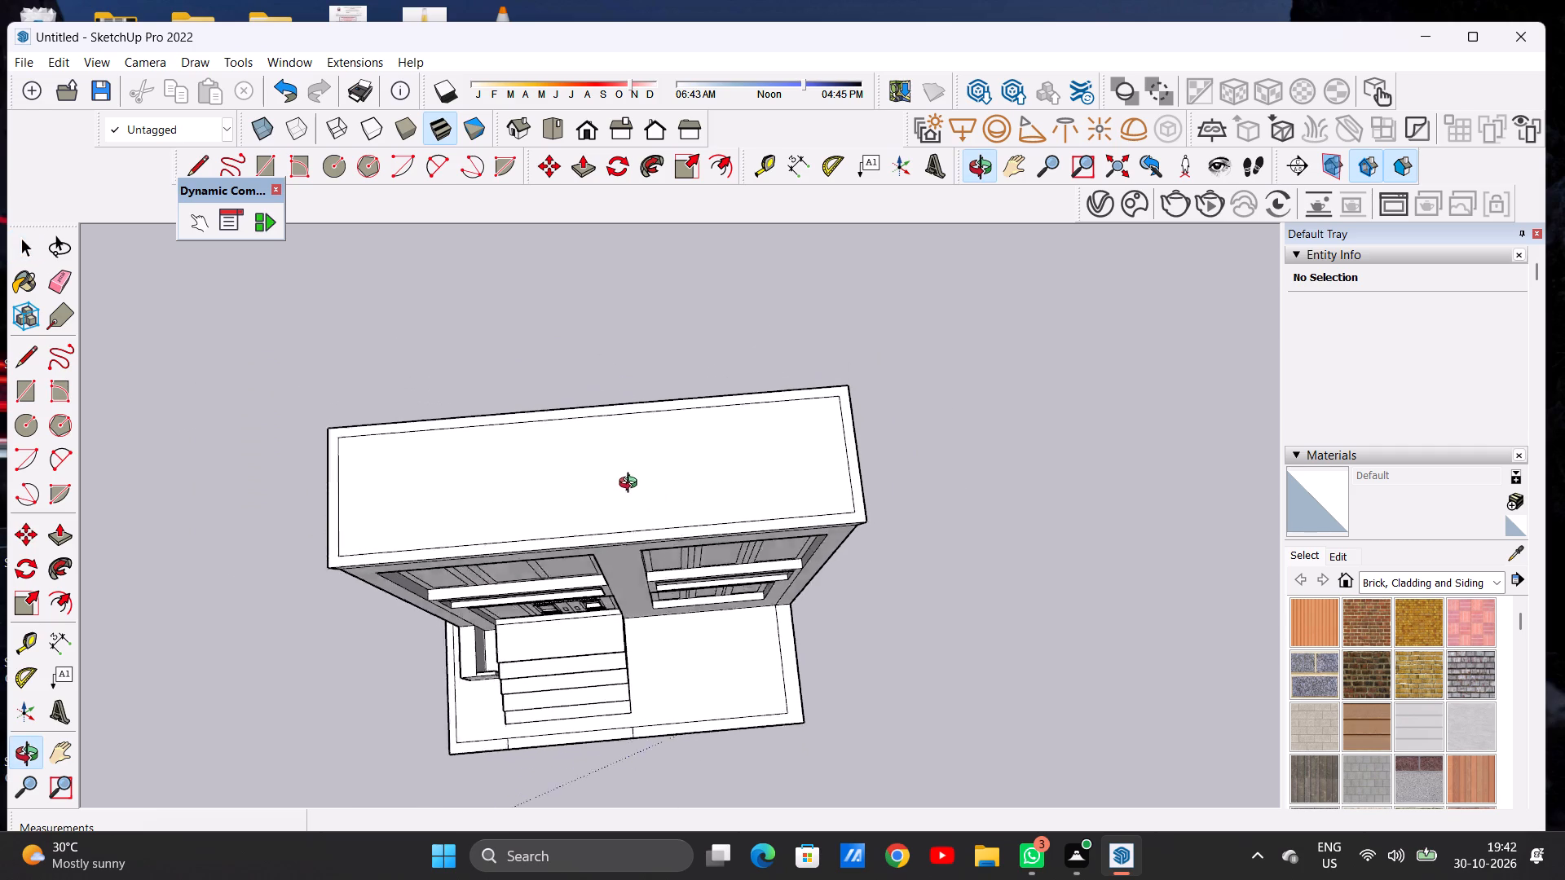
pyautogui.moveTo(632, 485); pyautogui.dragTo(629, 482, button='middle')
pyautogui.scroll(6, 597, 513)
pyautogui.scroll(-5, 623, 486)
pyautogui.moveTo(640, 470); pyautogui.dragTo(639, 510, button='middle')
pyautogui.scroll(6, 637, 524)
pyautogui.scroll(-5, 743, 471)
pyautogui.scroll(6, 610, 526)
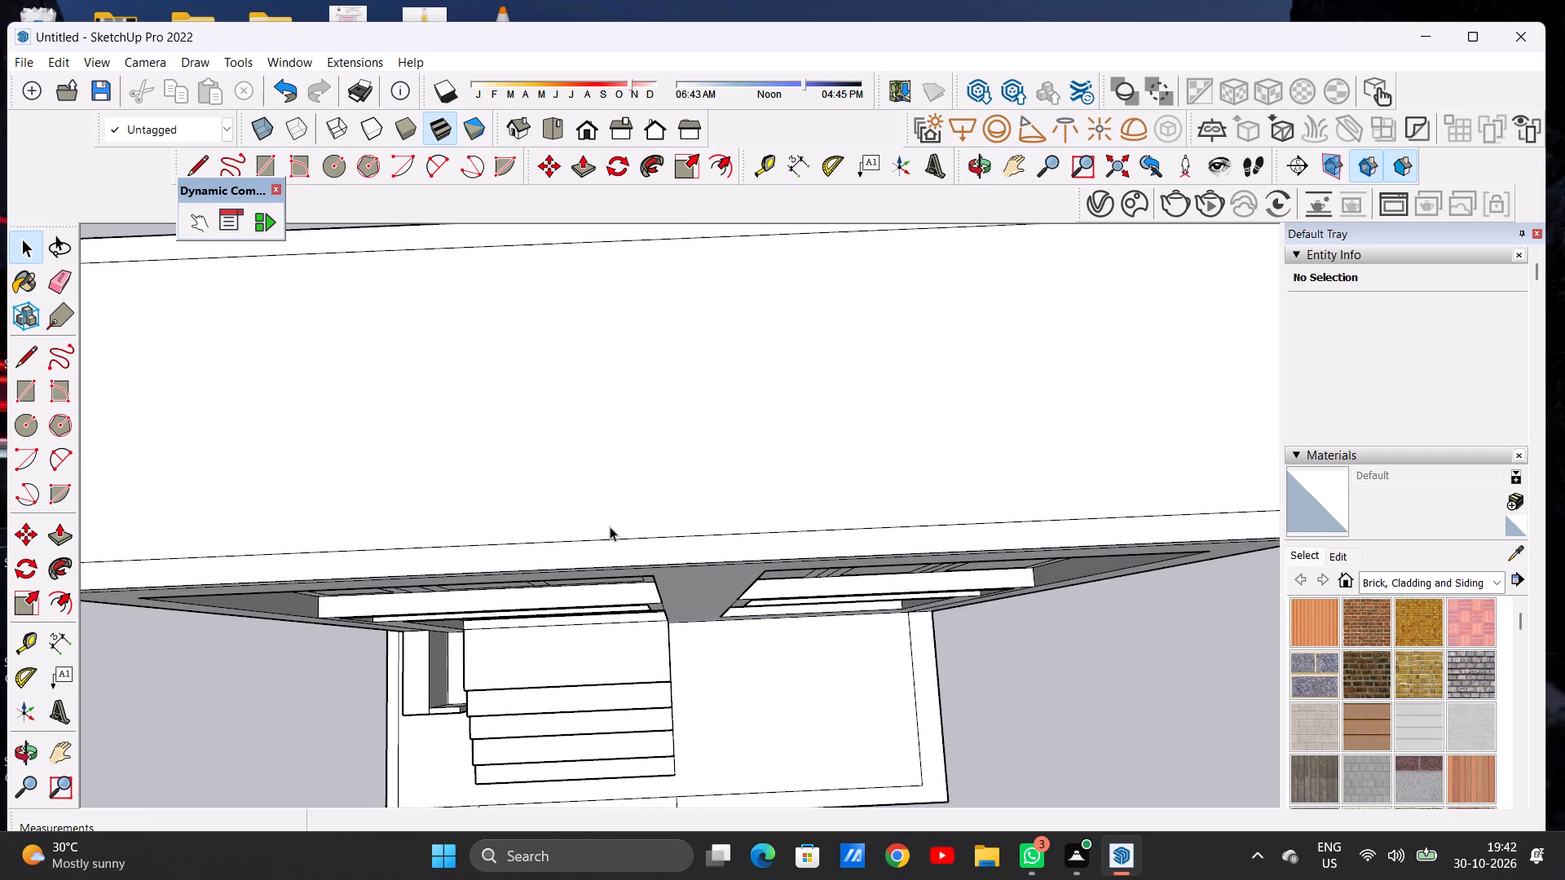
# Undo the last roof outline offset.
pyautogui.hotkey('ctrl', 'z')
# Offset the roof's top outline inward by about 8" to form a narrow outer border.
pyautogui.write('OF')
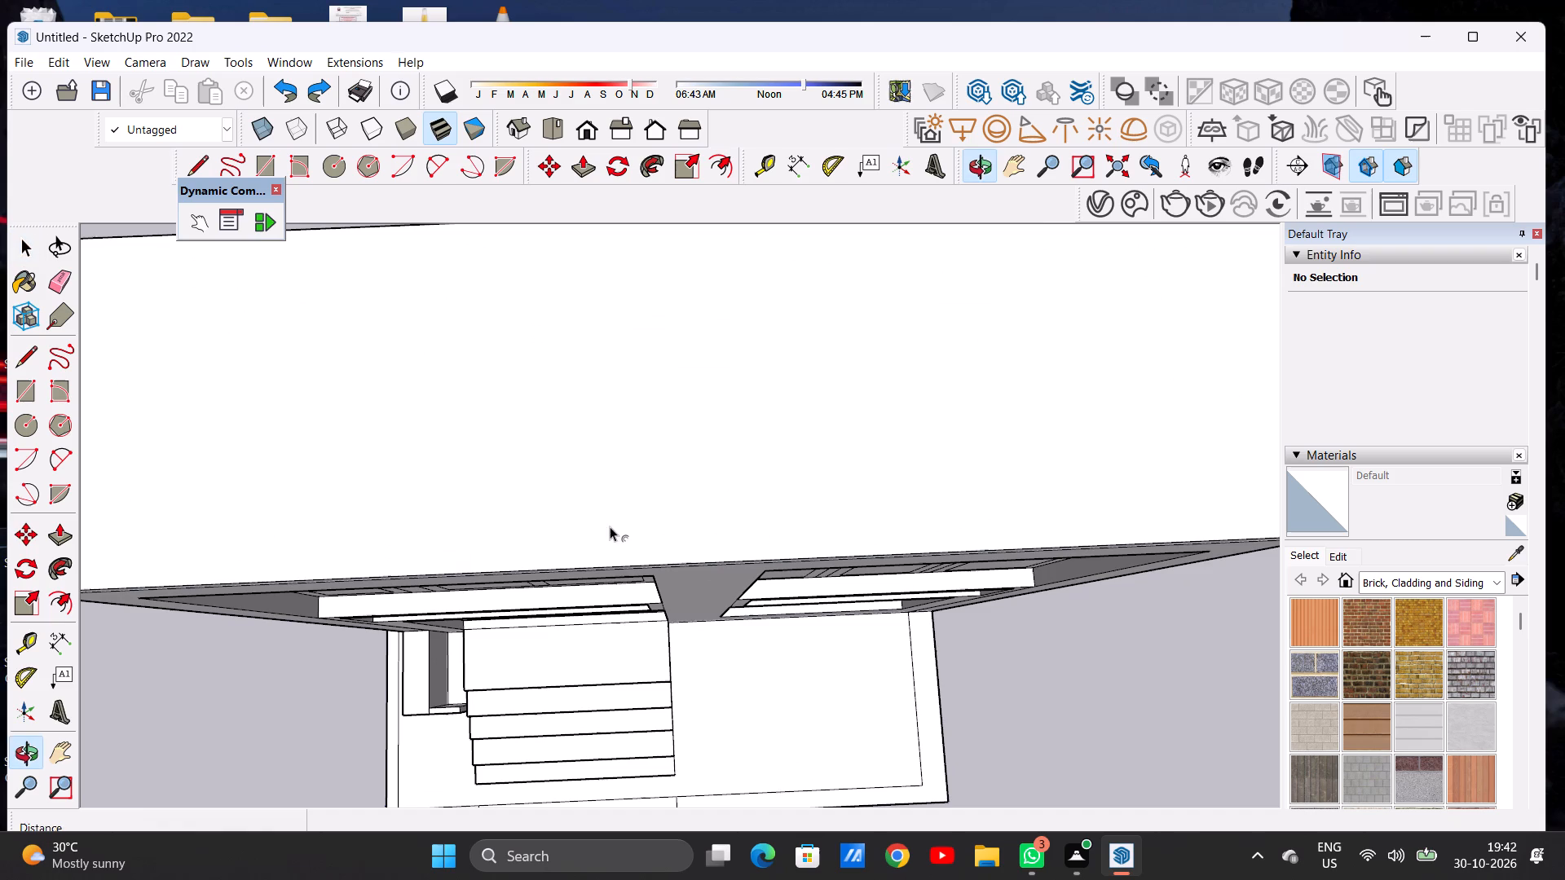
pyautogui.scroll(-6, 597, 495)
pyautogui.click(584, 366)
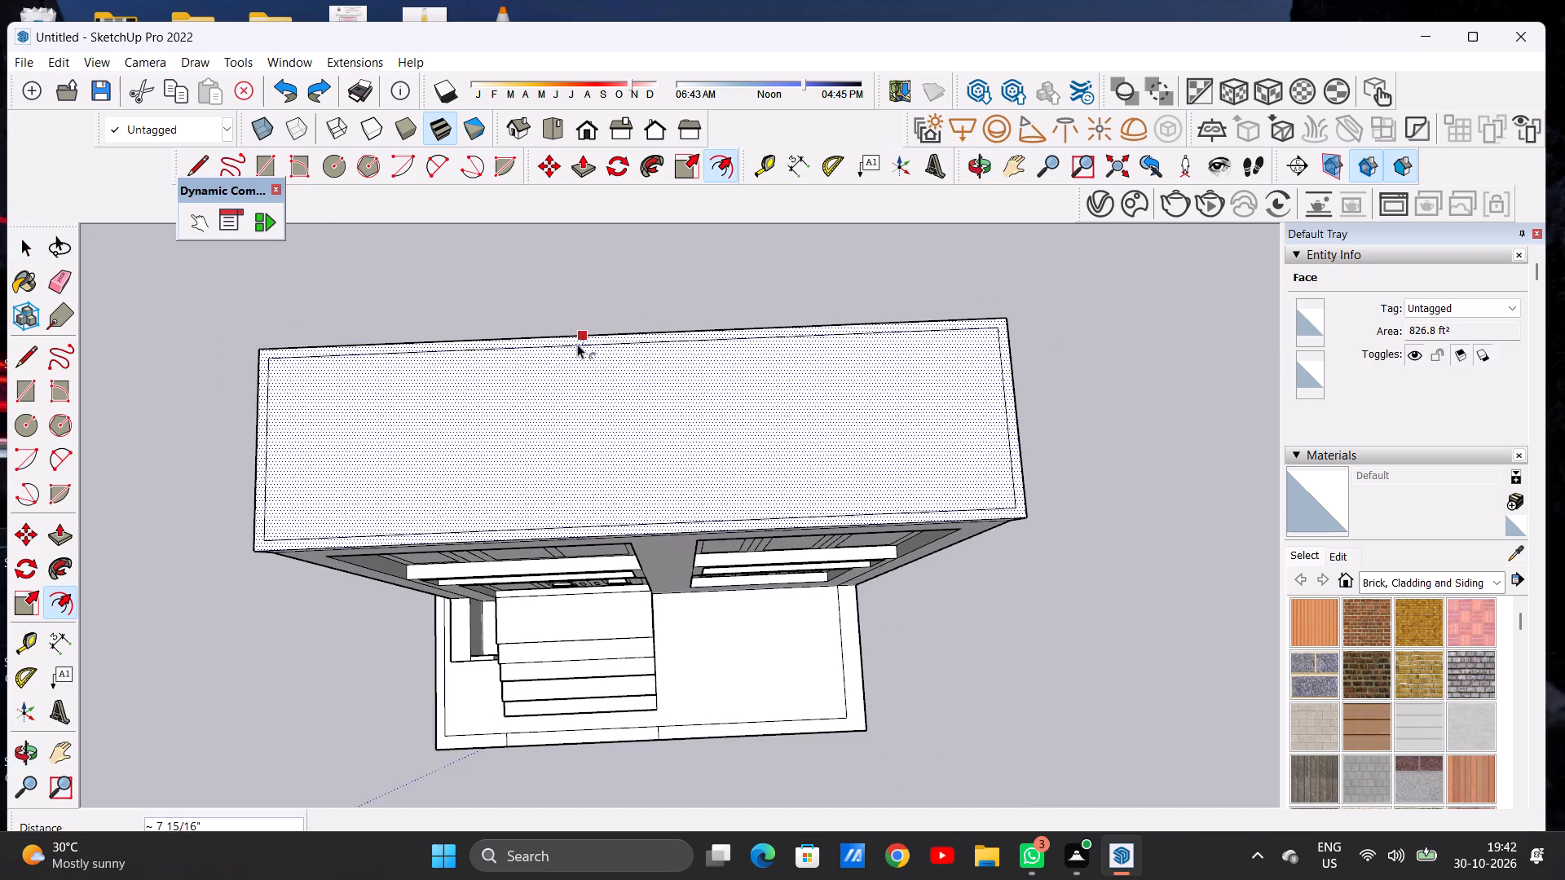
pyautogui.click(577, 344)
# Offset the roof's inner face inward again by about 9" to form a second border strip.
pyautogui.scroll(4, 587, 351)
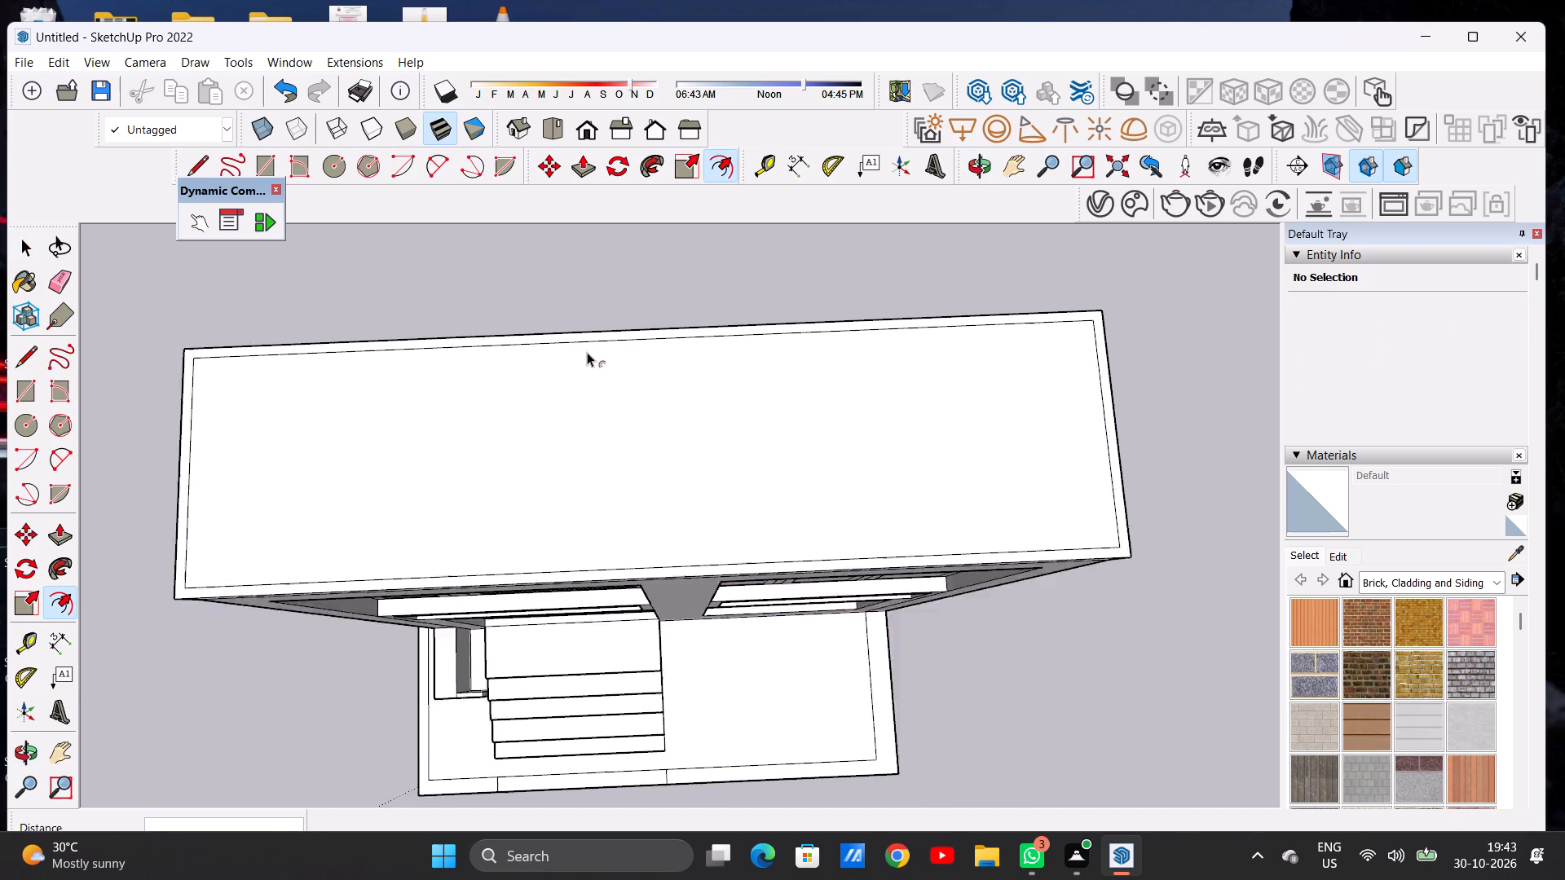
pyautogui.scroll(1, 587, 352)
pyautogui.click(573, 344)
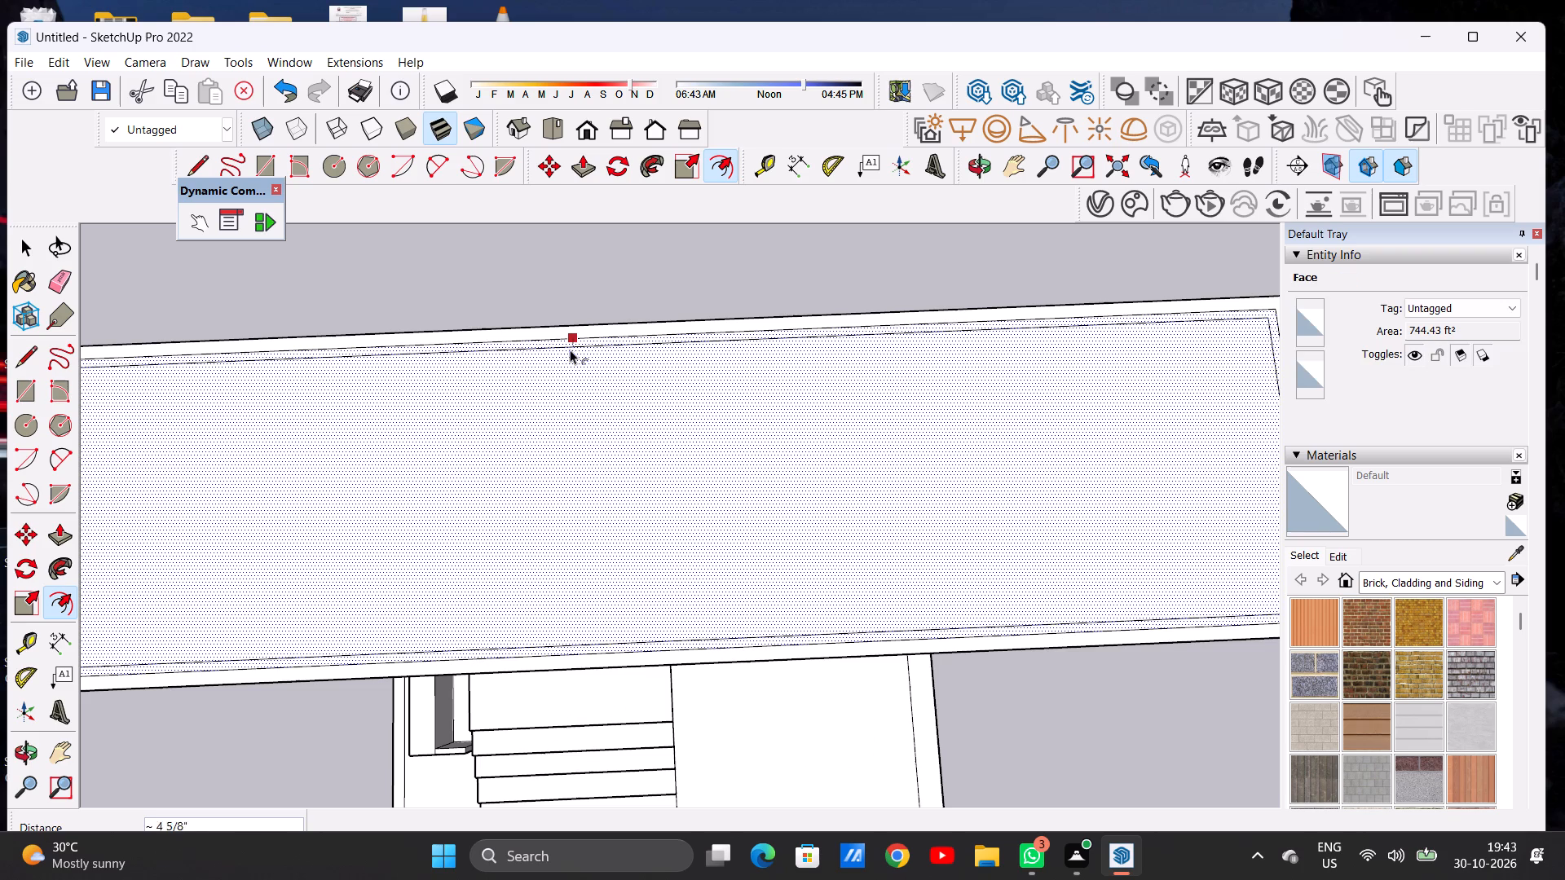
pyautogui.click(570, 355)
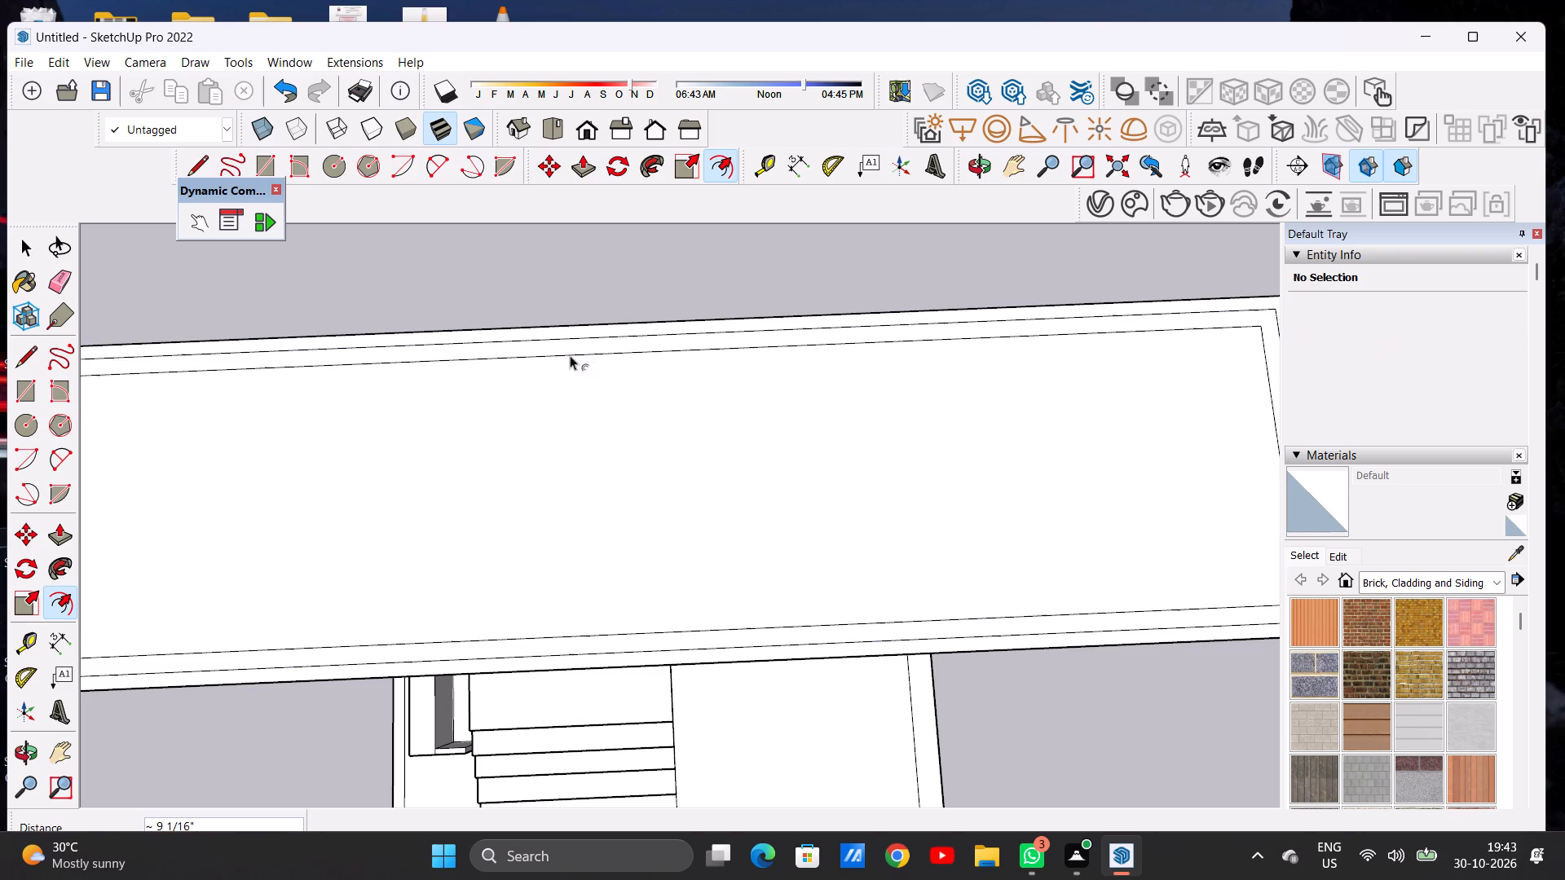
# Draw a 9" line across the front inner border strip, from the innermost corner on the three-panel-window side to the outer offset line.
pyautogui.press('space')
pyautogui.scroll(-9, 640, 449)
pyautogui.scroll(-1, 966, 451)
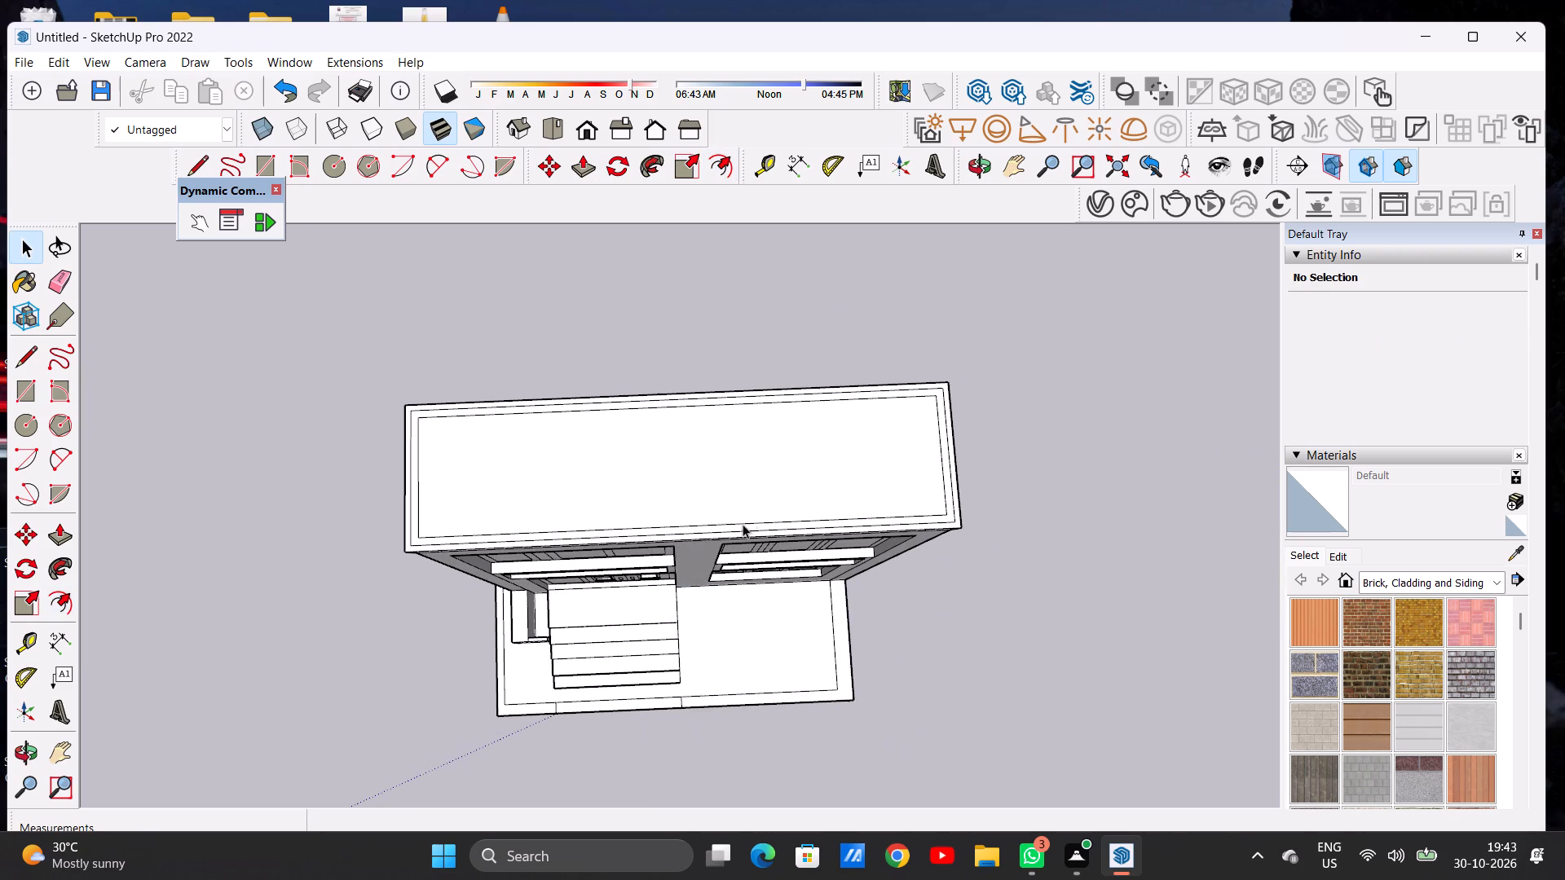
pyautogui.scroll(7, 743, 524)
pyautogui.scroll(-6, 767, 507)
pyautogui.scroll(9, 1003, 498)
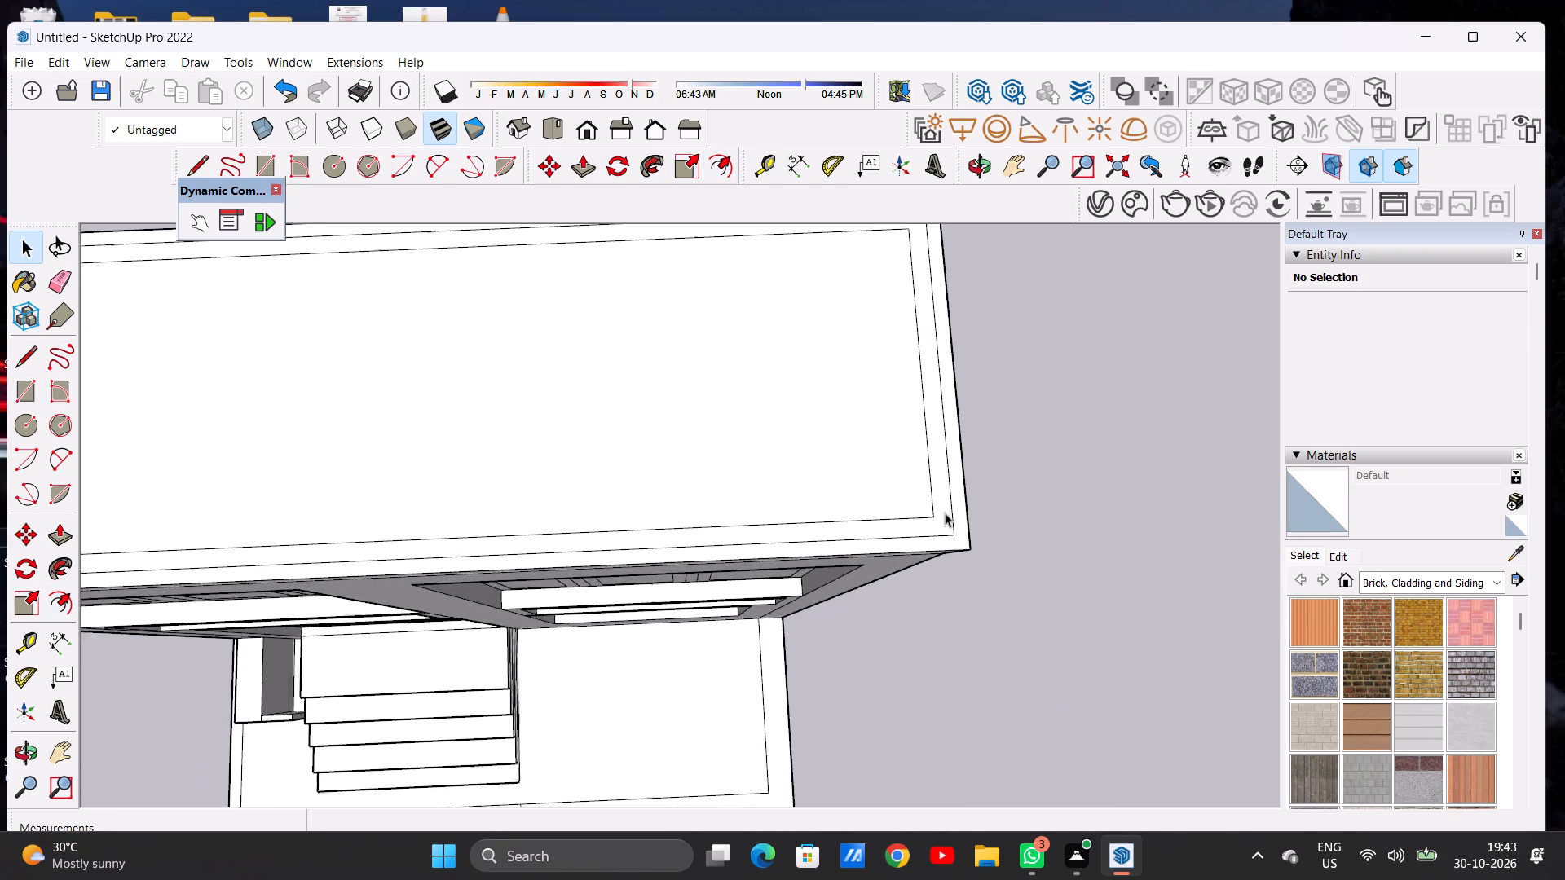
pyautogui.scroll(4, 945, 513)
pyautogui.press('l')
pyautogui.scroll(2, 937, 526)
pyautogui.scroll(-1, 937, 526)
pyautogui.scroll(2, 937, 526)
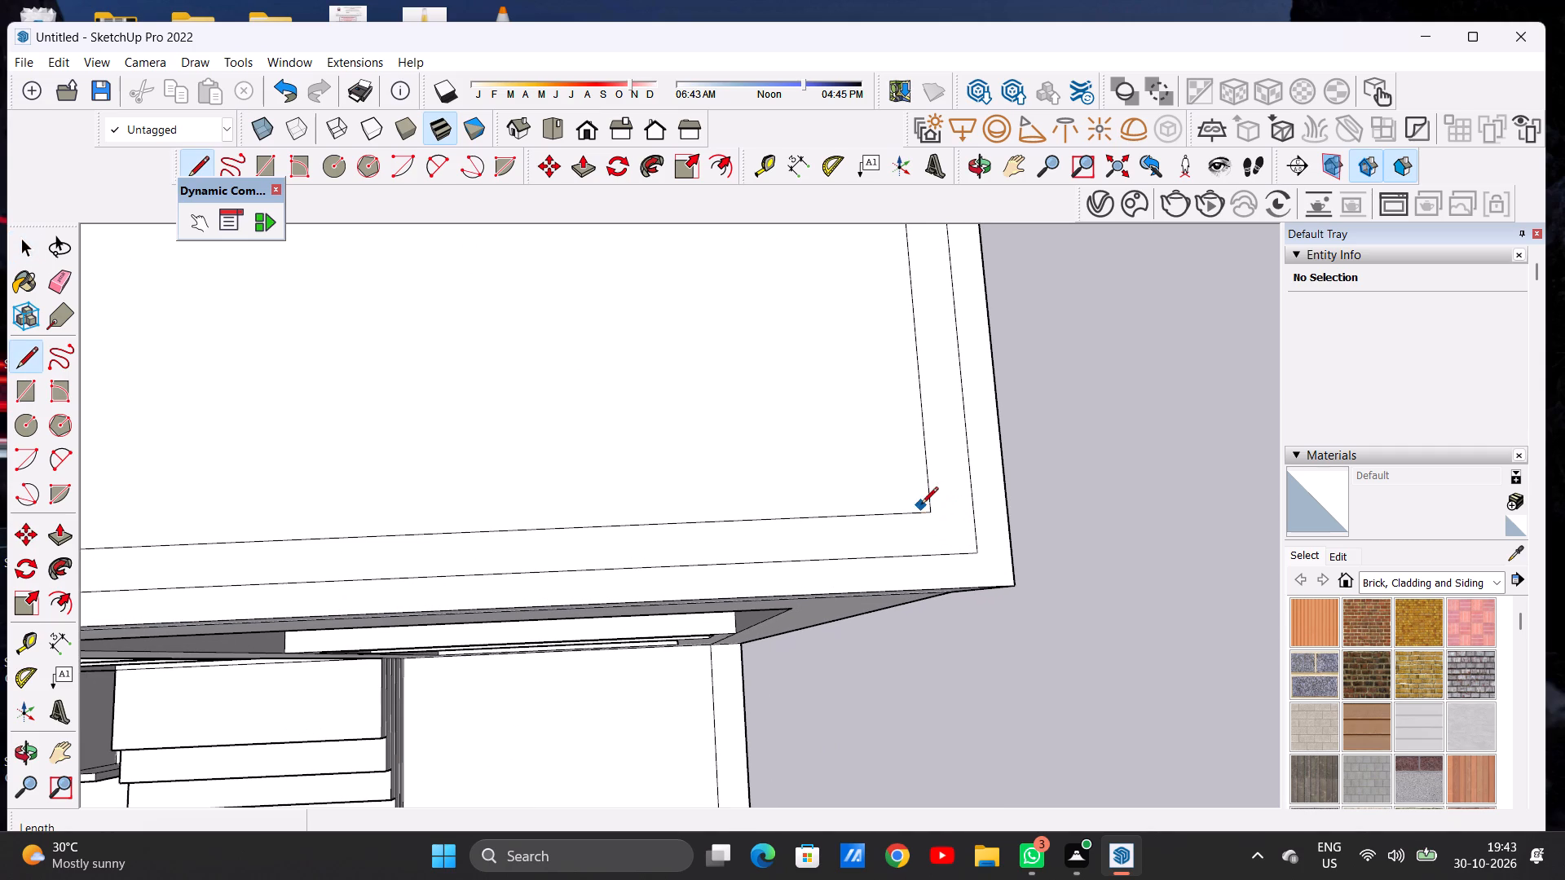
pyautogui.click(928, 509)
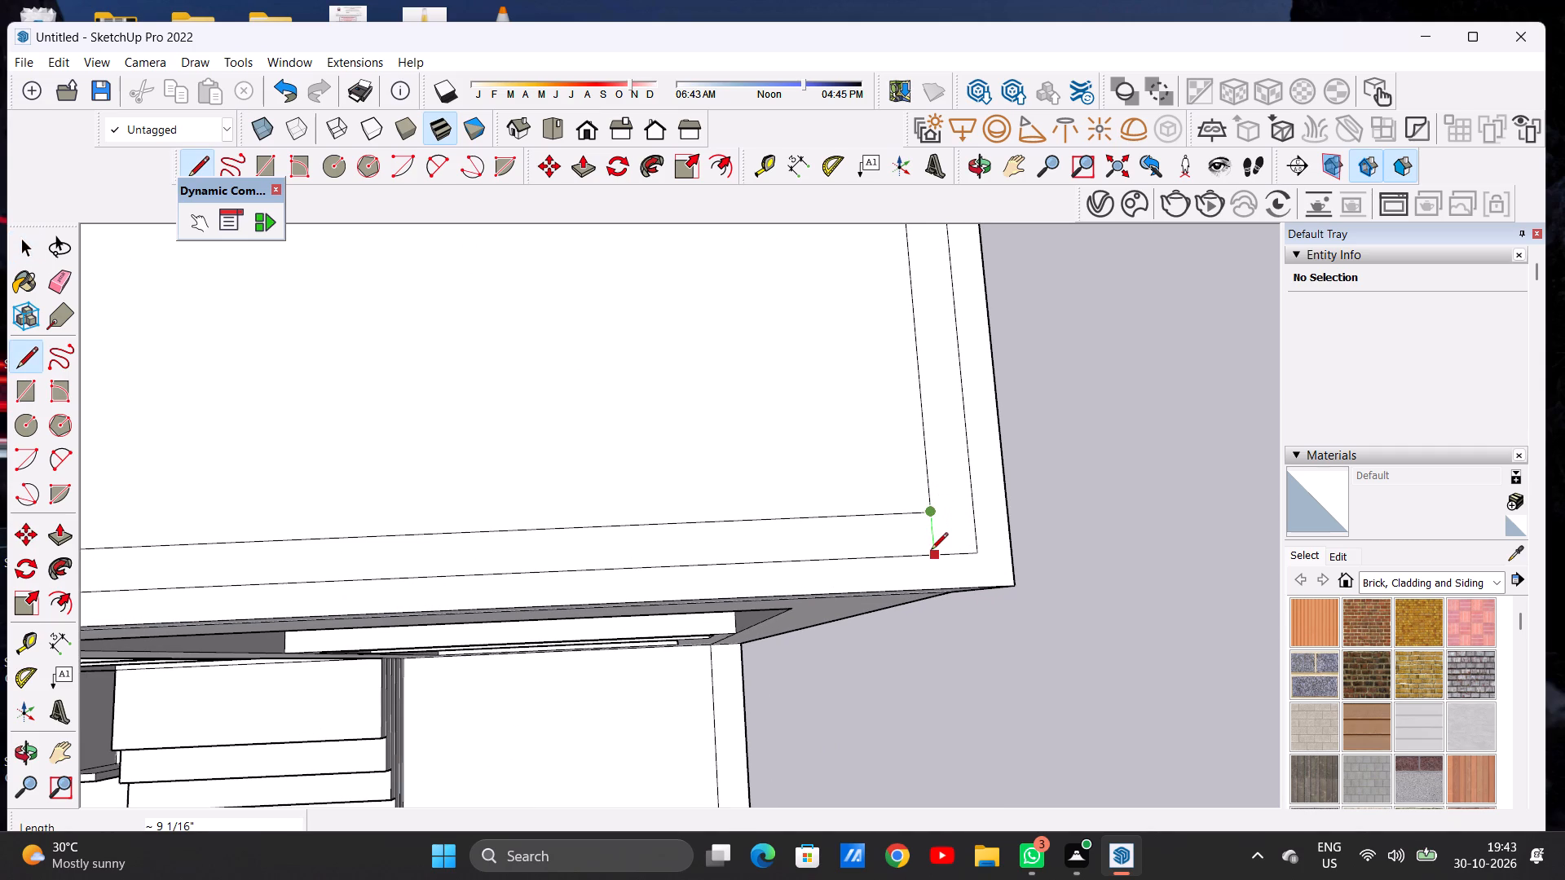
pyautogui.click(931, 551)
# Draw a matching short line across the front inner border strip from the innermost door-side corner to the outer offset line.
pyautogui.scroll(-6, 989, 502)
pyautogui.scroll(1, 990, 502)
pyautogui.scroll(-5, 990, 502)
pyautogui.scroll(1, 994, 506)
pyautogui.scroll(-11, 994, 506)
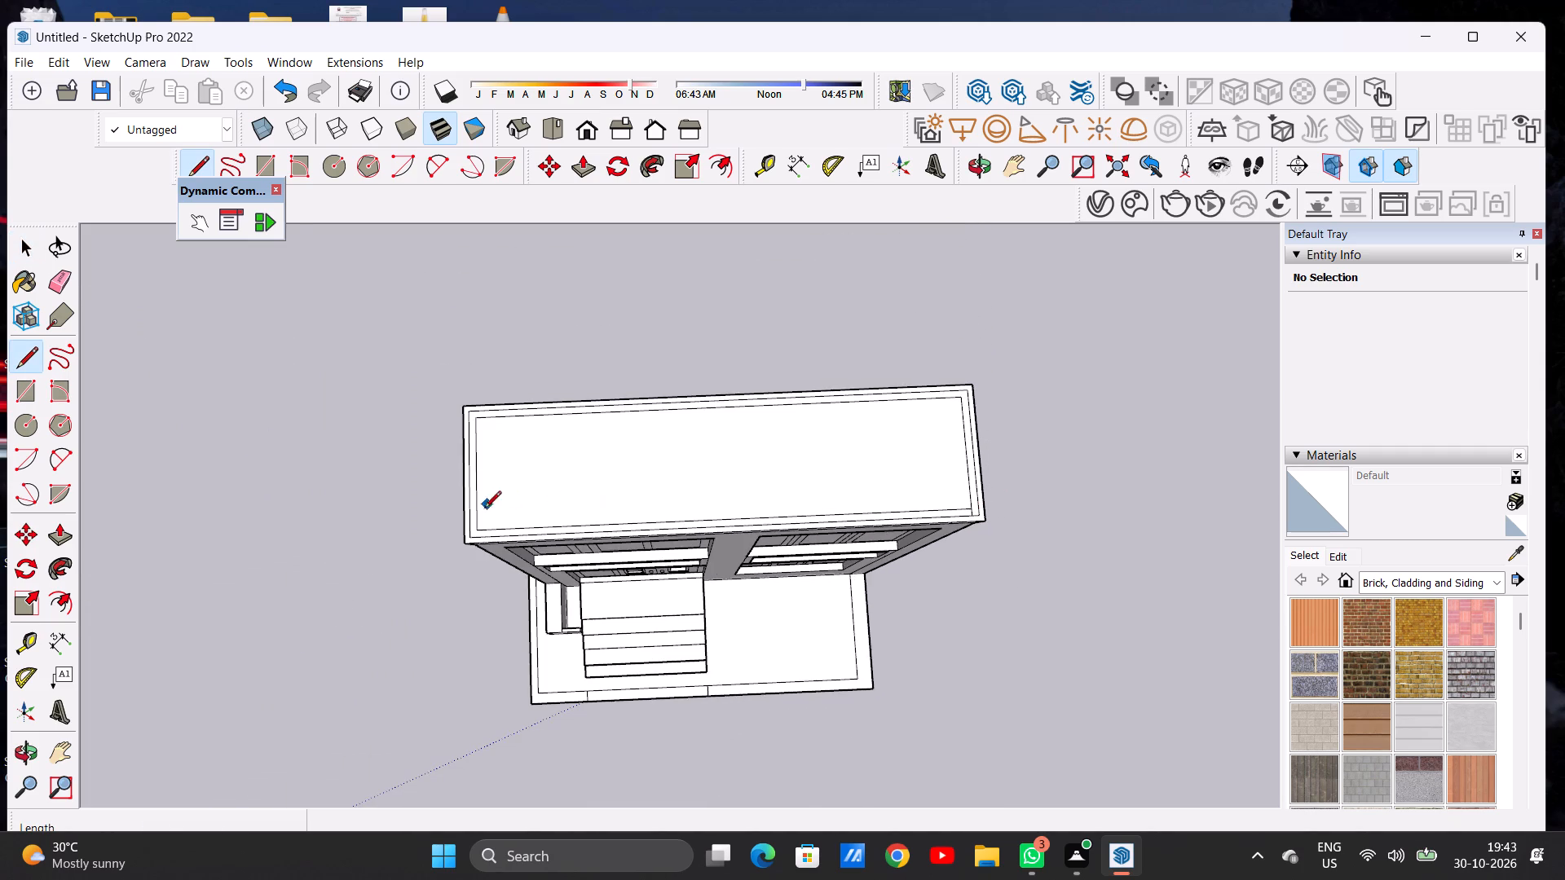
pyautogui.scroll(16, 483, 513)
pyautogui.scroll(-1, 462, 550)
pyautogui.scroll(3, 462, 550)
pyautogui.scroll(-1, 462, 551)
pyautogui.scroll(3, 462, 551)
pyautogui.click(458, 530)
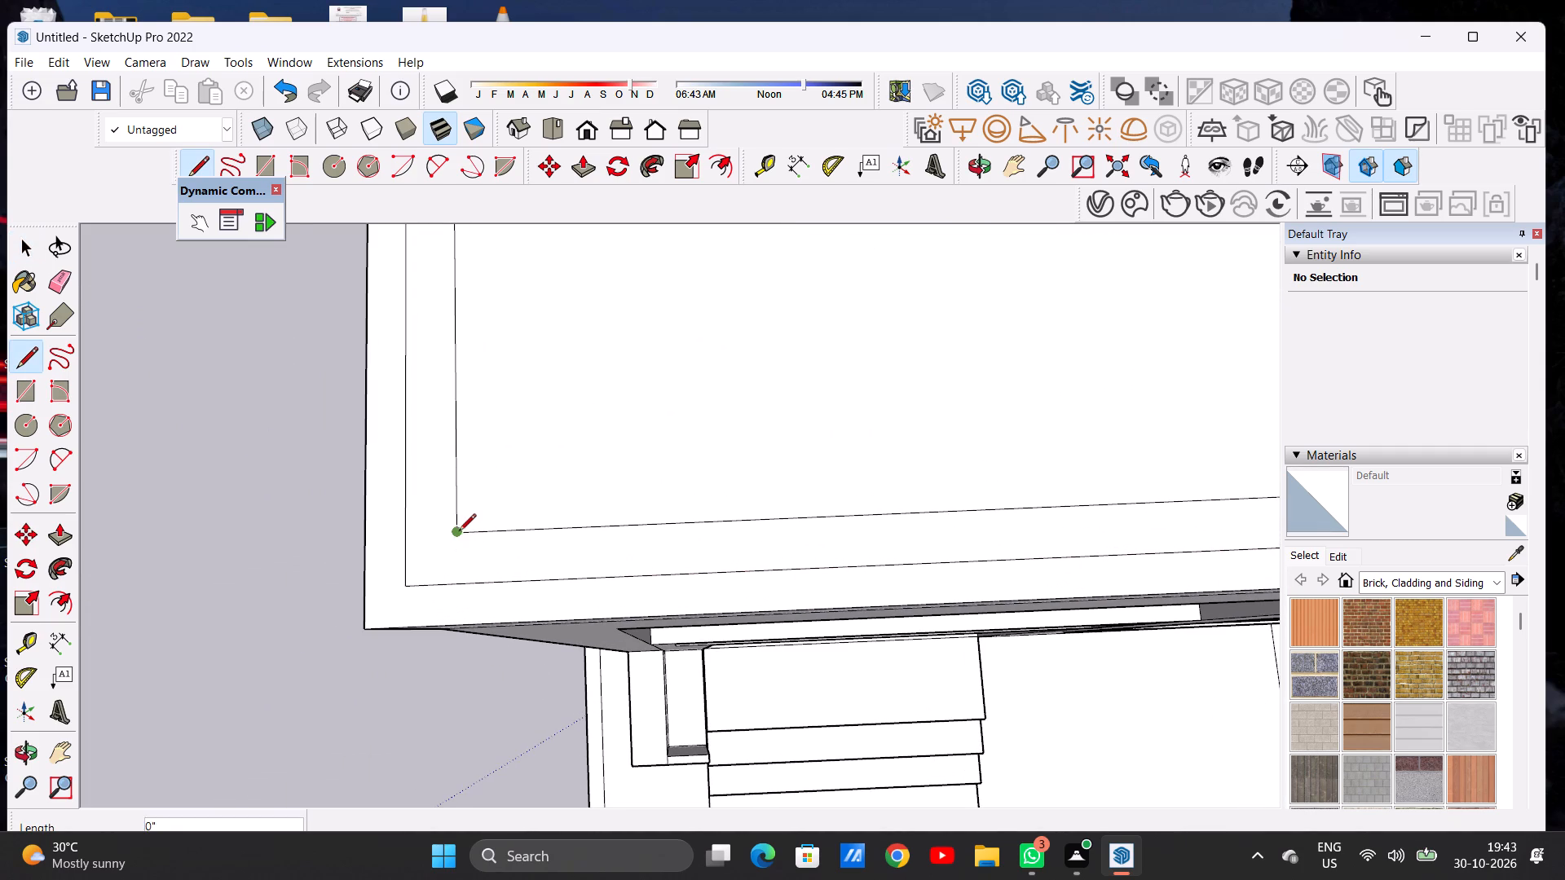
pyautogui.click(455, 582)
pyautogui.press('space')
# Examine the whole building's front facade, entrance and roof edge from several heights.
pyautogui.scroll(-20, 498, 542)
pyautogui.scroll(-9, 498, 542)
pyautogui.moveTo(652, 561); pyautogui.dragTo(643, 494, button='middle')
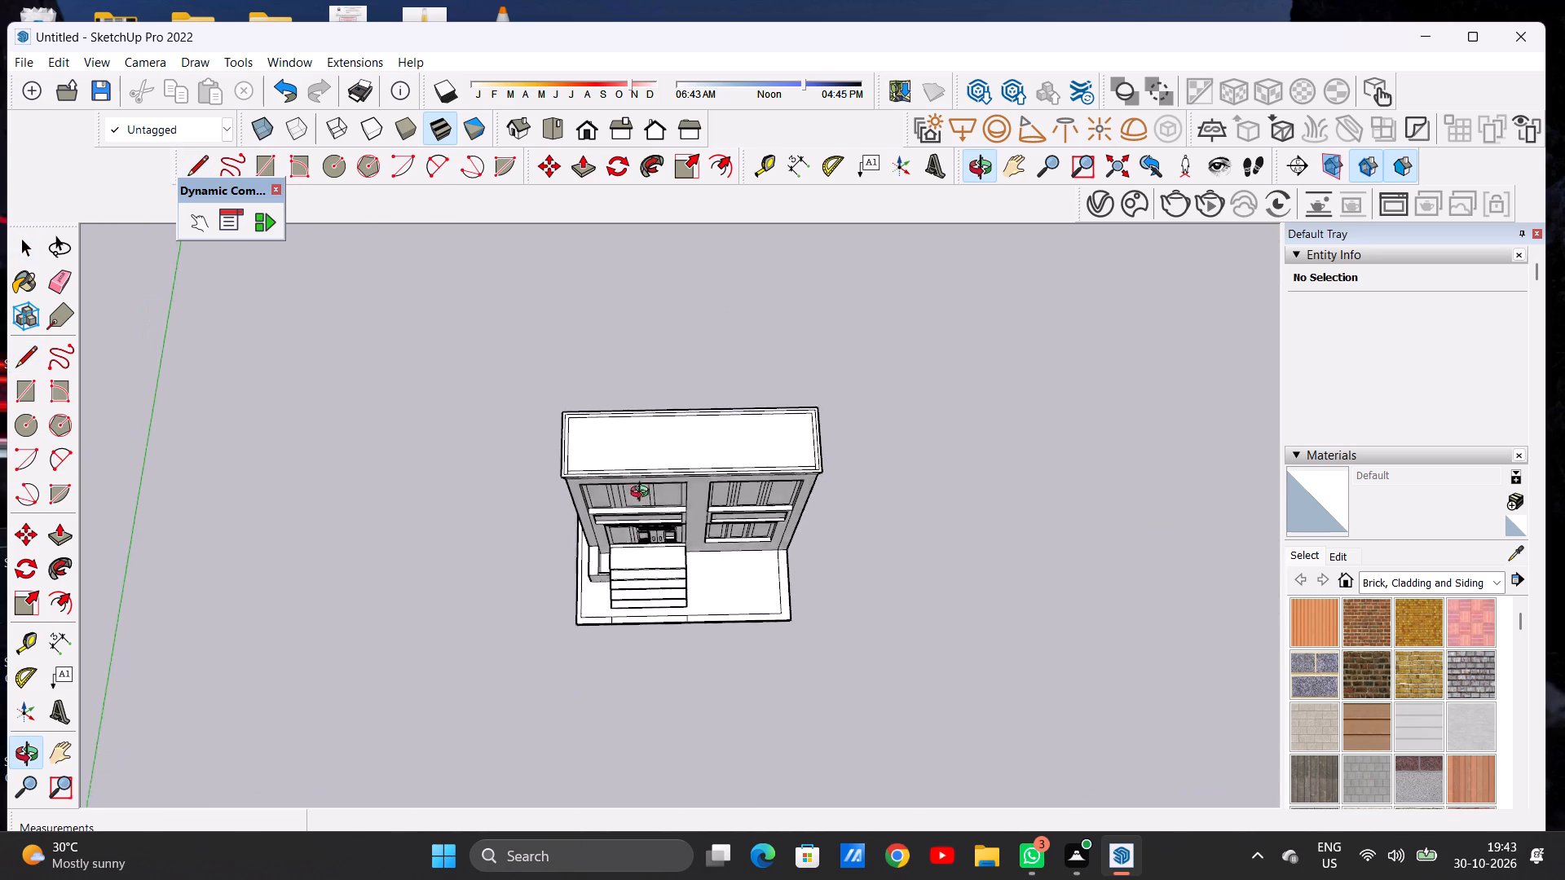
pyautogui.moveTo(643, 494); pyautogui.dragTo(644, 415, button='middle')
pyautogui.scroll(1, 728, 596)
pyautogui.scroll(-1, 697, 592)
pyautogui.scroll(7, 687, 587)
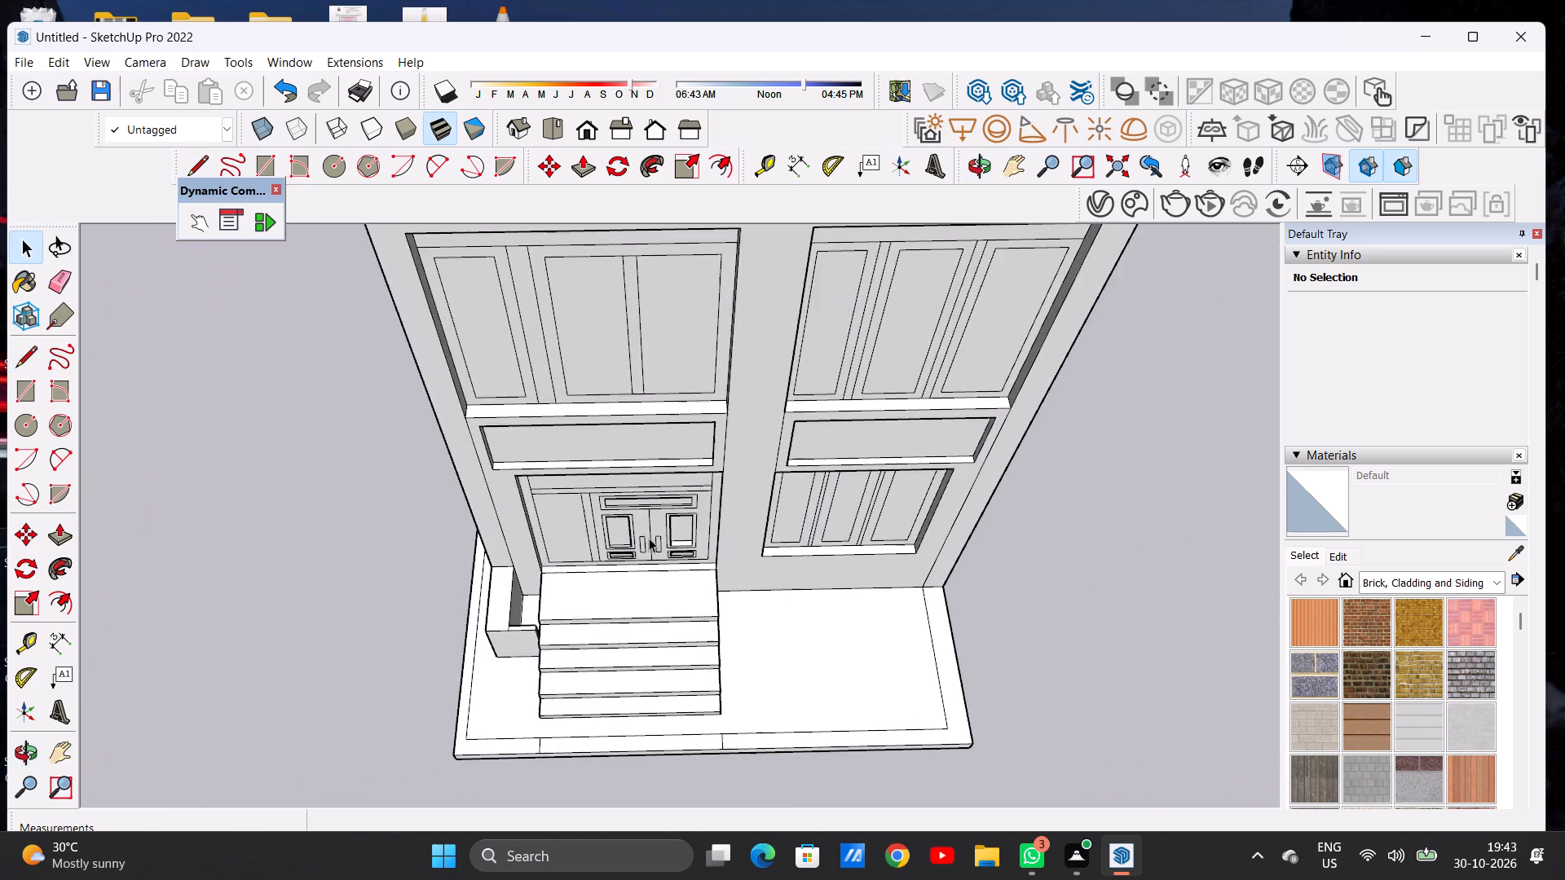
pyautogui.scroll(12, 649, 538)
pyautogui.scroll(-1, 650, 530)
pyautogui.scroll(4, 650, 530)
pyautogui.moveTo(665, 573); pyautogui.dragTo(666, 376, button='middle')
pyautogui.scroll(-19, 694, 619)
pyautogui.moveTo(671, 660); pyautogui.dragTo(695, 539, button='middle')
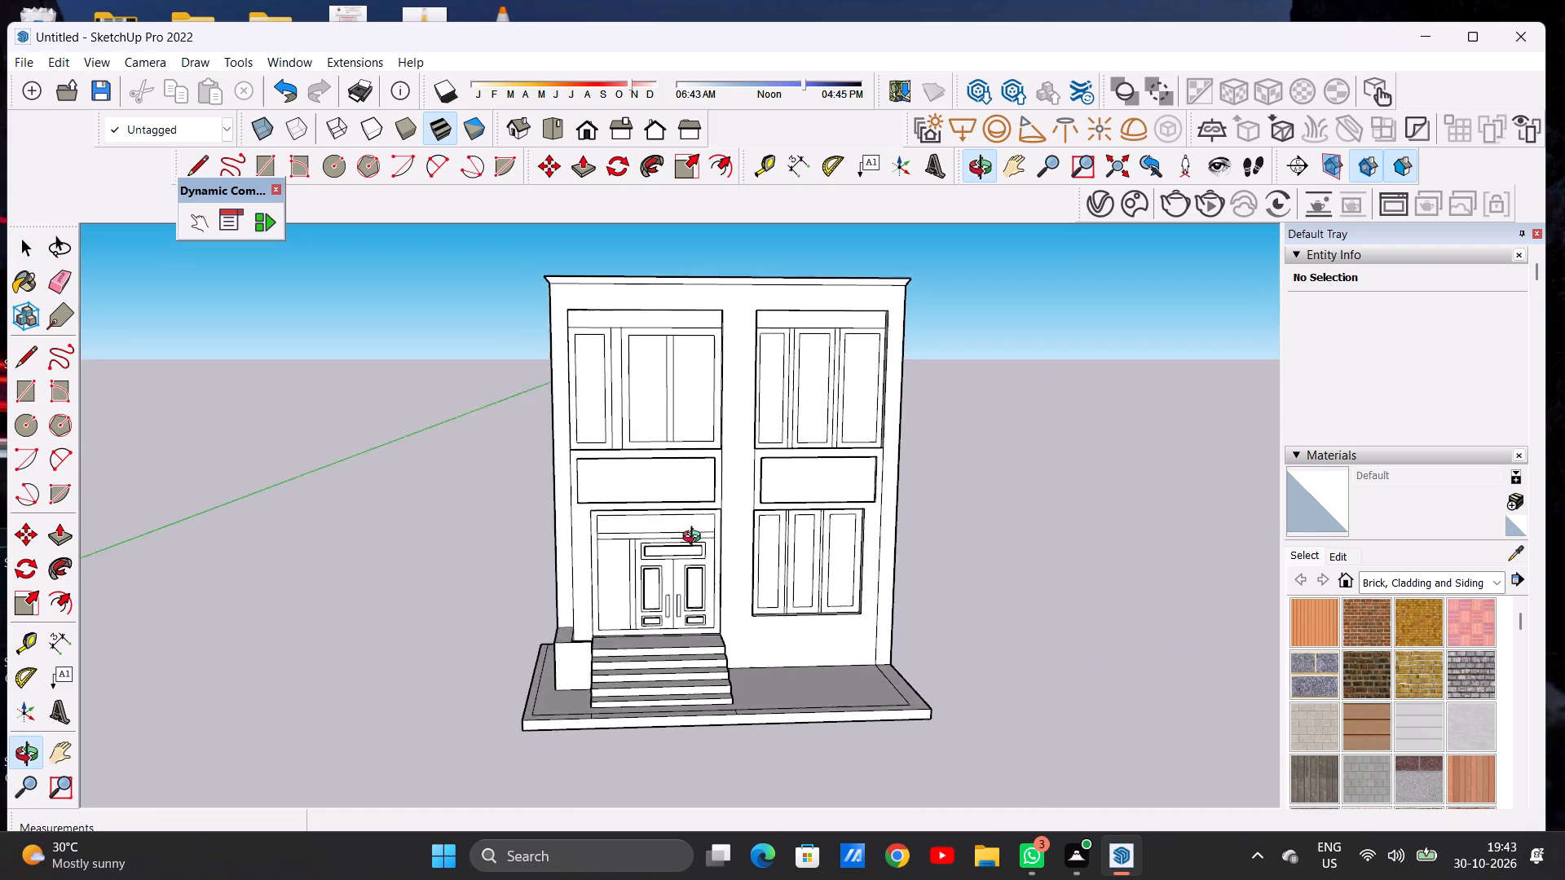
pyautogui.moveTo(695, 539); pyautogui.dragTo(682, 708, button='middle')
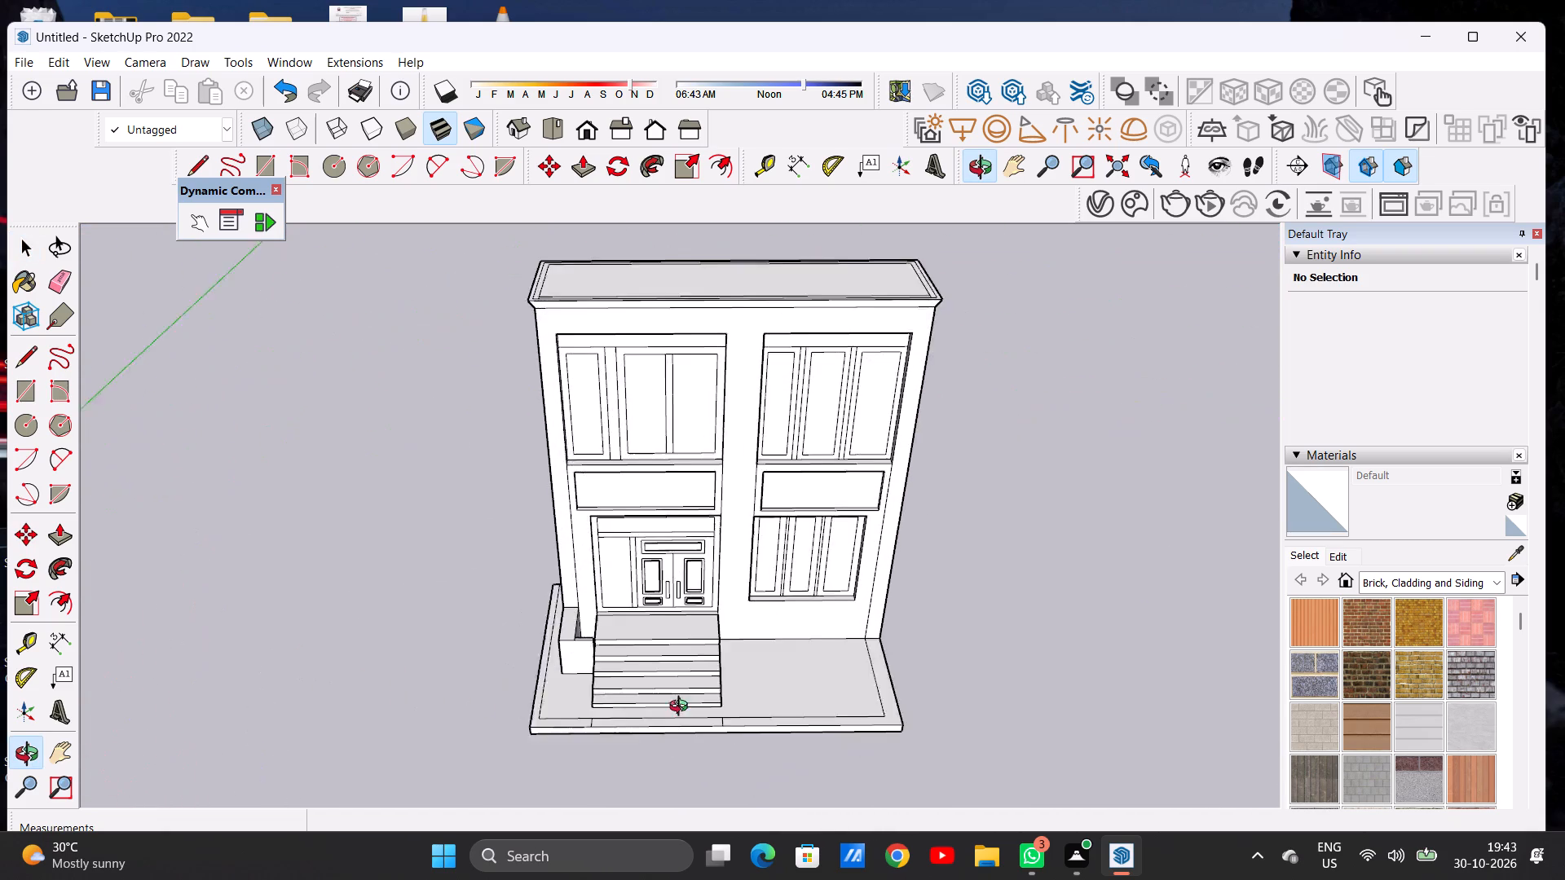
pyautogui.moveTo(682, 708); pyautogui.dragTo(658, 641, button='middle')
pyautogui.scroll(-7, 645, 646)
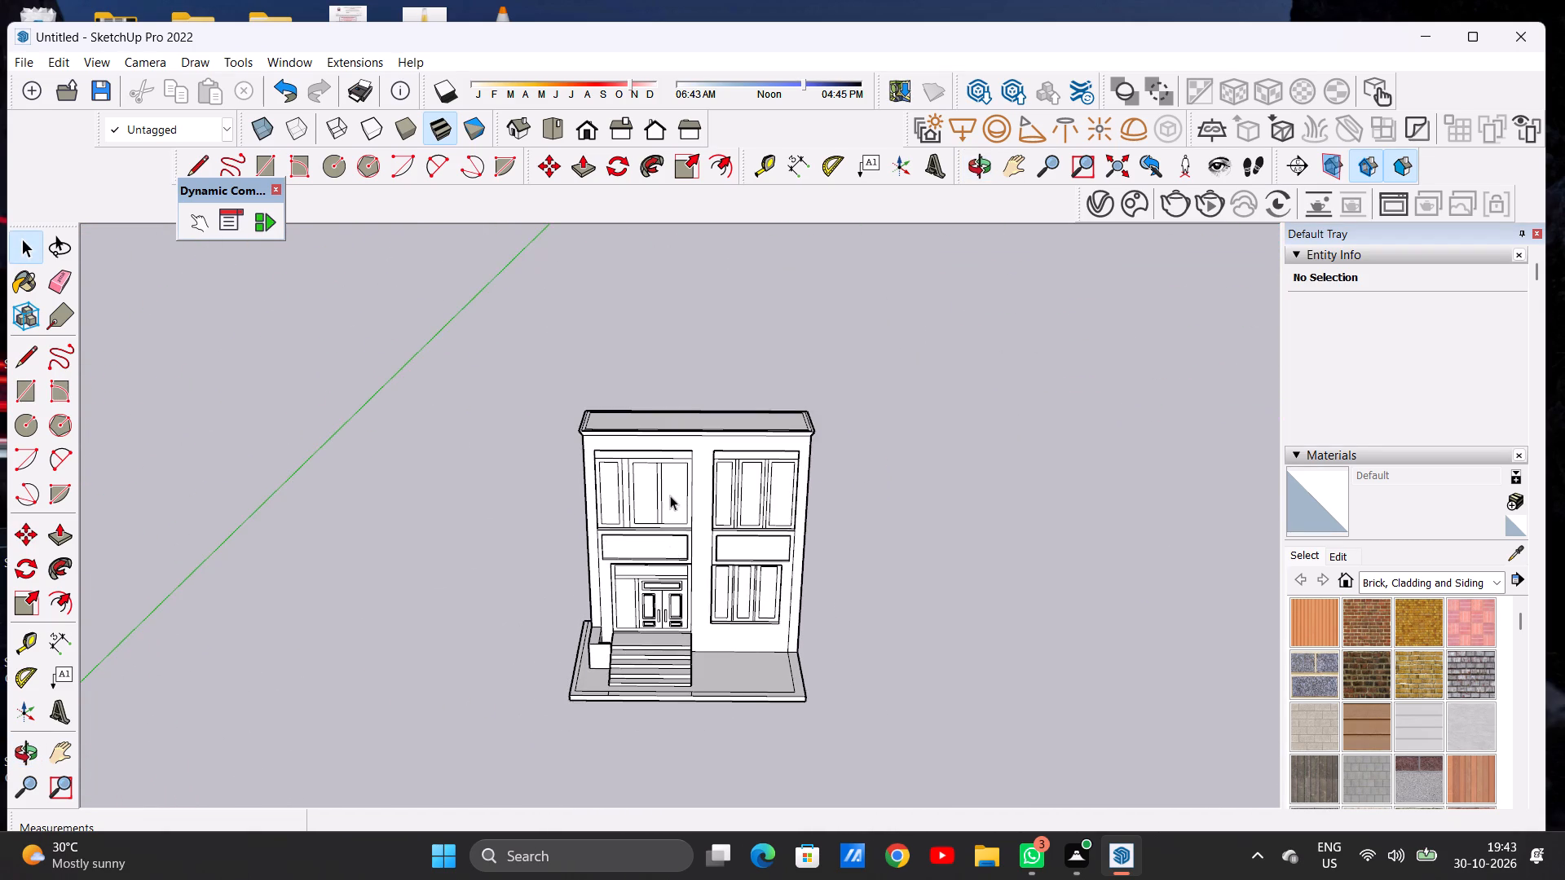
# Push/Pull the U-shaped inner border strip along the roof's sides and back up about 5' 3" as a parapet wall.
pyautogui.moveTo(670, 495); pyautogui.dragTo(658, 670, button='middle')
pyautogui.scroll(8, 719, 496)
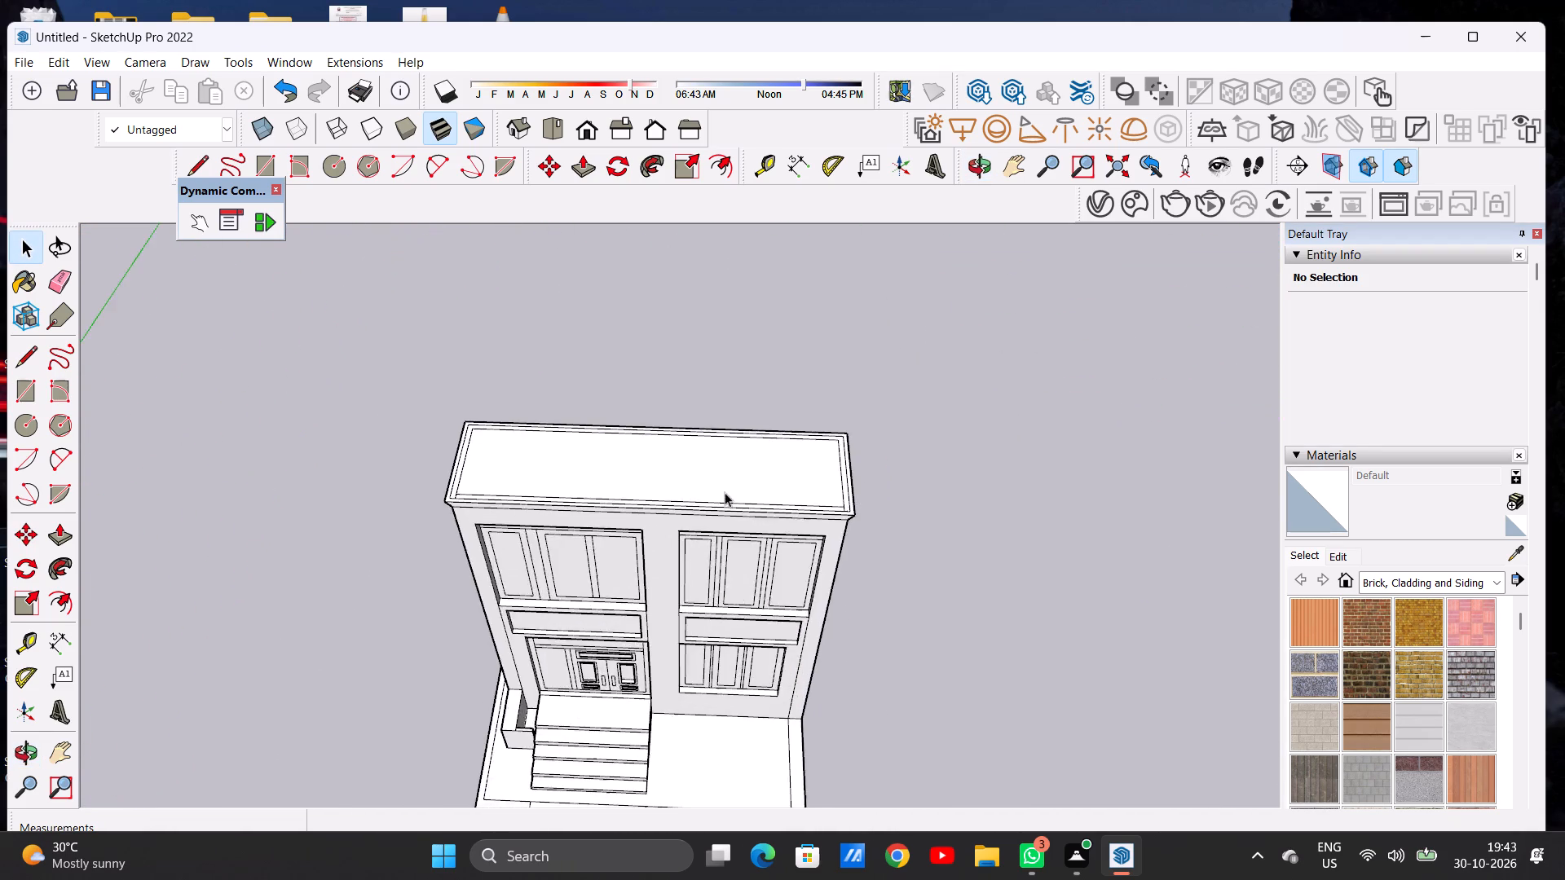
pyautogui.scroll(7, 725, 492)
pyautogui.press('p')
pyautogui.moveTo(874, 521); pyautogui.dragTo(882, 486, button='middle')
pyautogui.scroll(12, 893, 487)
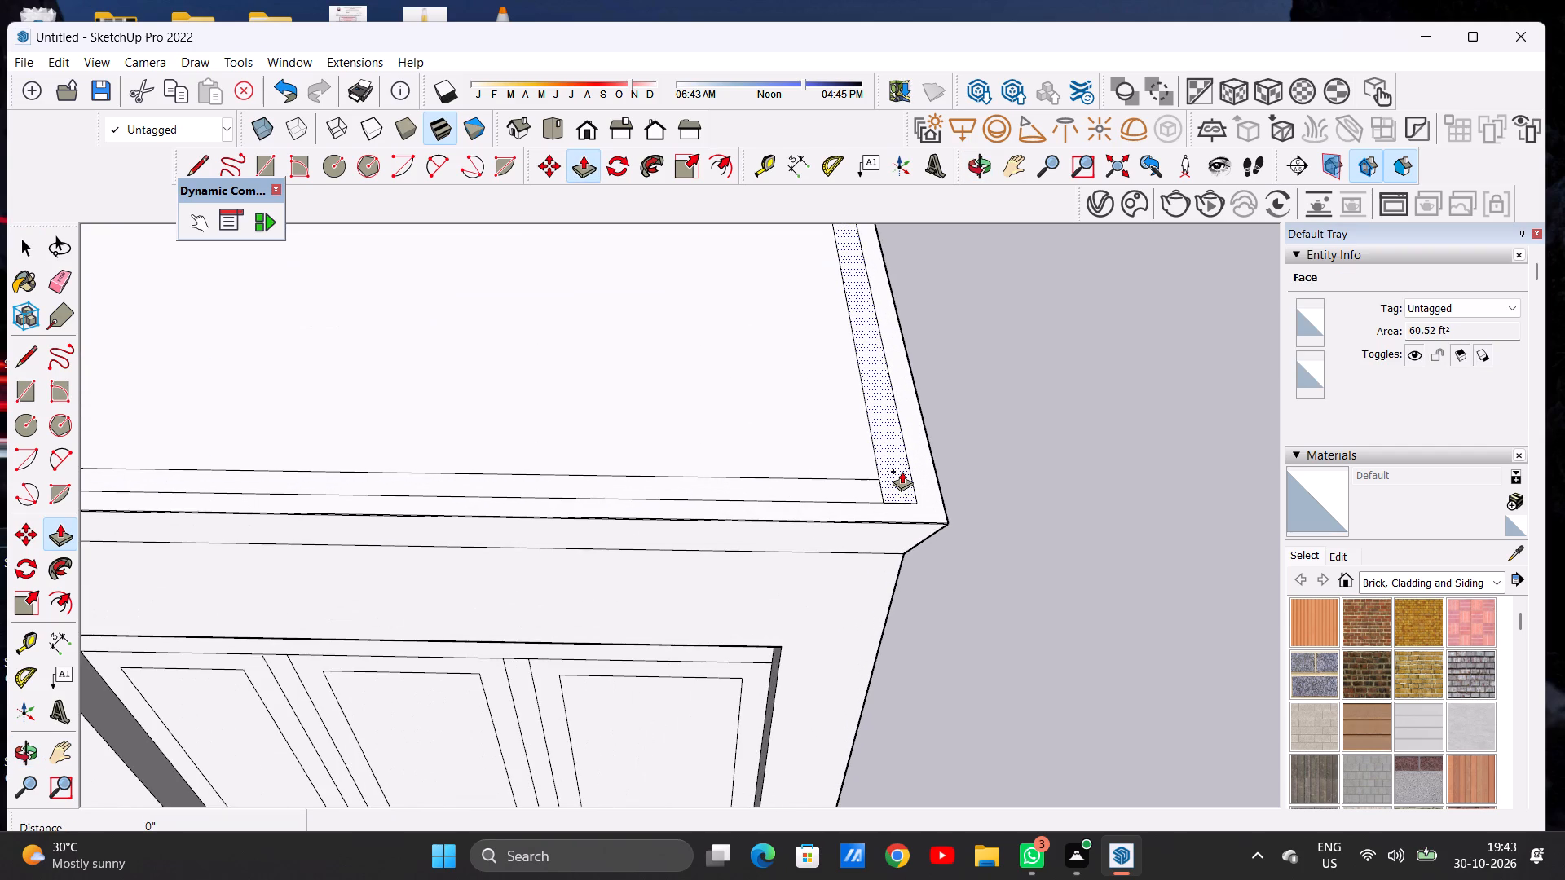
pyautogui.click(902, 471)
pyautogui.scroll(-14, 900, 451)
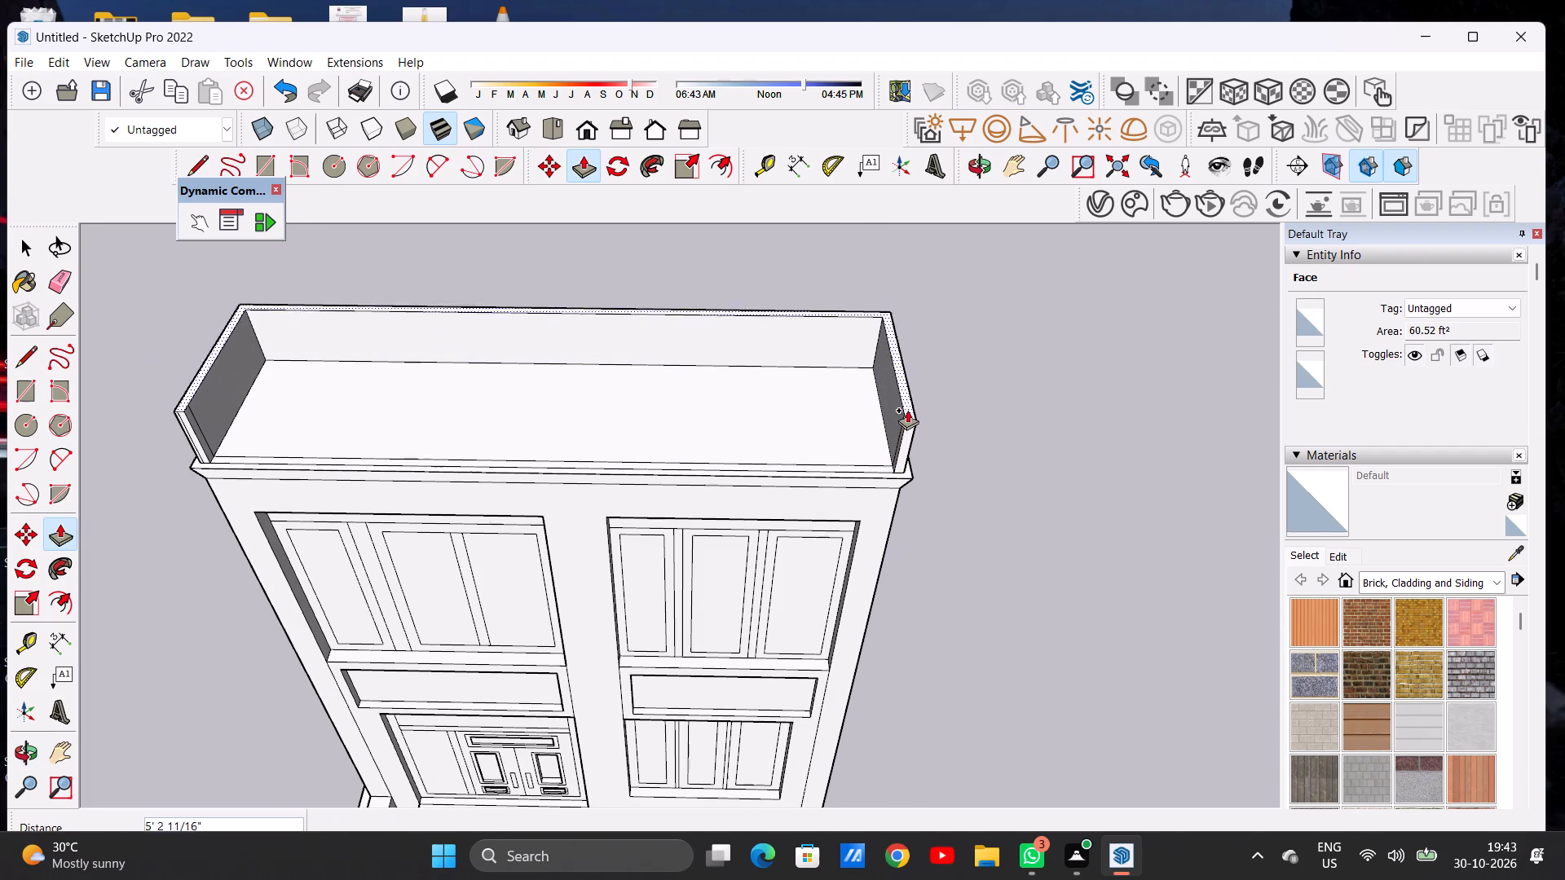
pyautogui.click(910, 411)
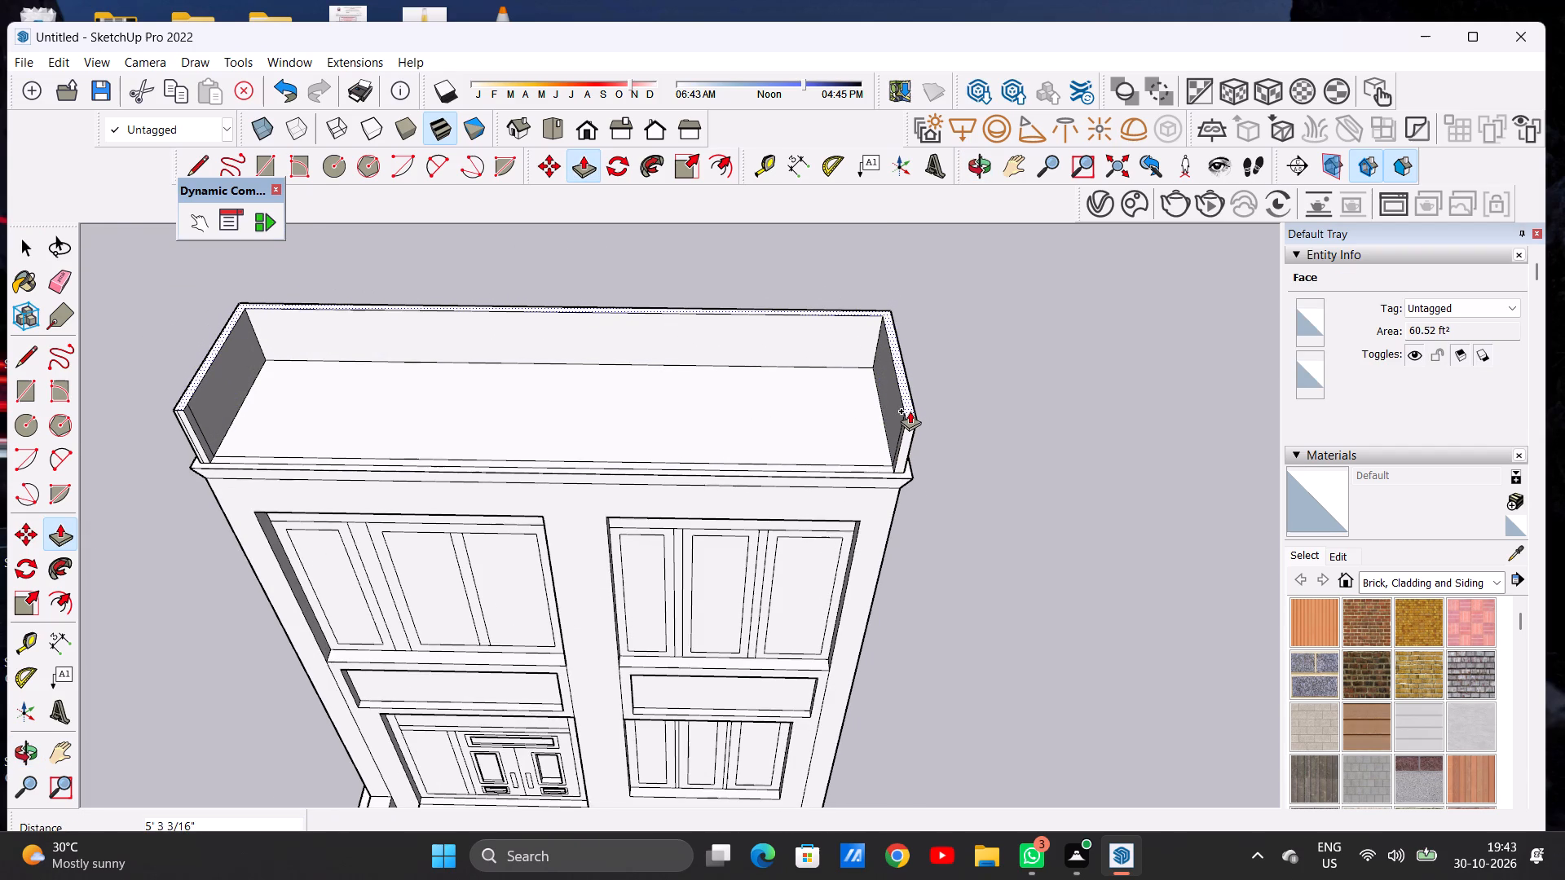
# Erase the vertical dividing line on the front end face of the parapet's door-side wall.
pyautogui.press('space')
pyautogui.scroll(-7, 772, 493)
pyautogui.moveTo(795, 535); pyautogui.dragTo(797, 332, button='middle')
pyautogui.scroll(6, 512, 381)
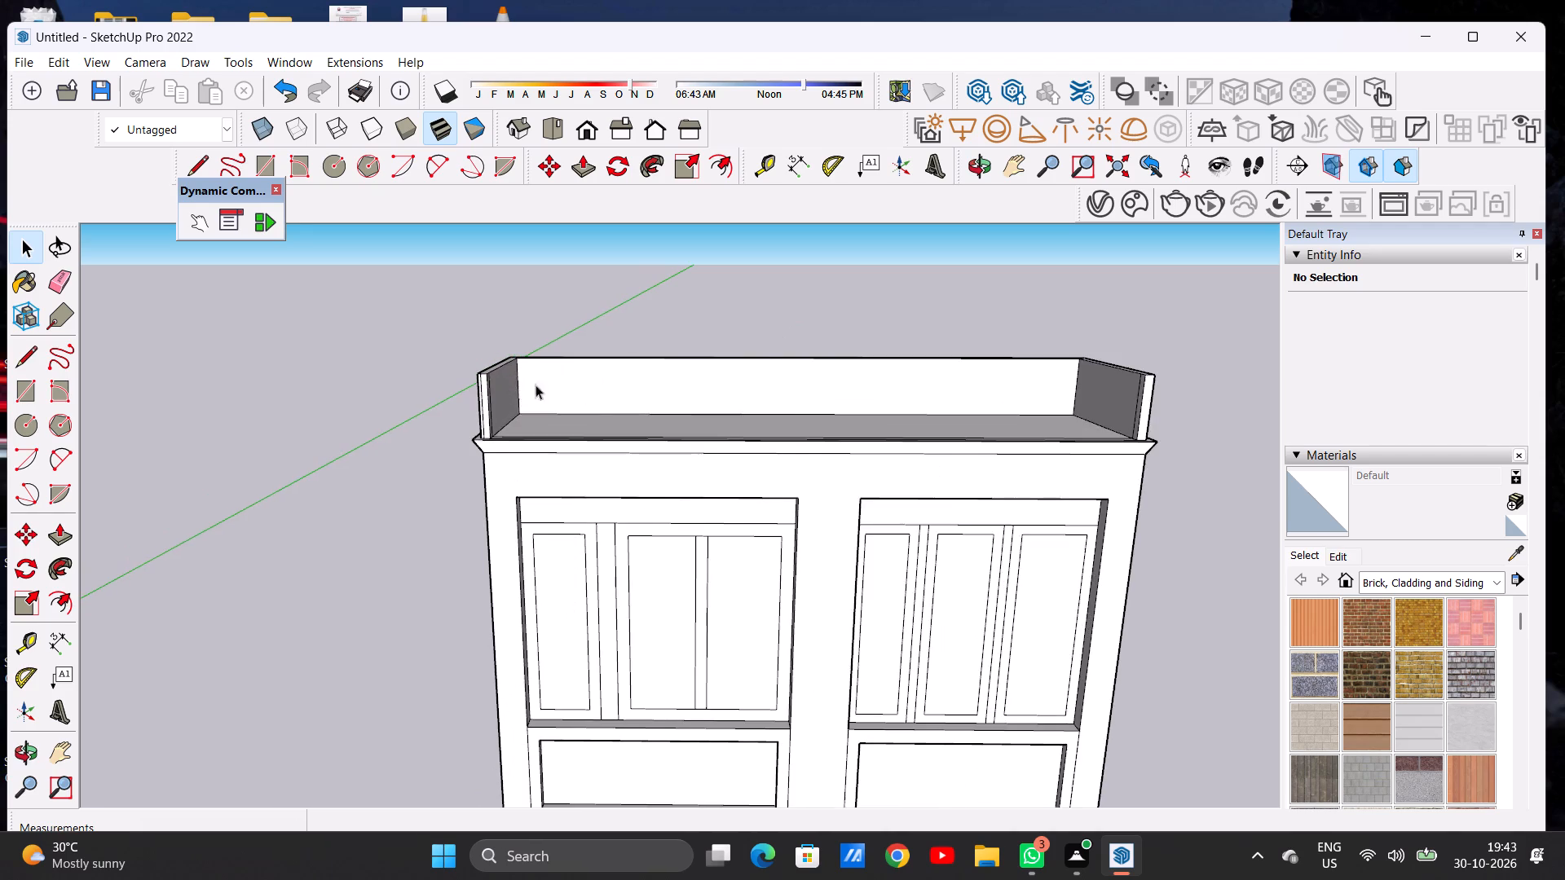
pyautogui.moveTo(610, 391); pyautogui.dragTo(300, 477, button='middle')
pyautogui.scroll(6, 511, 392)
pyautogui.scroll(3, 589, 371)
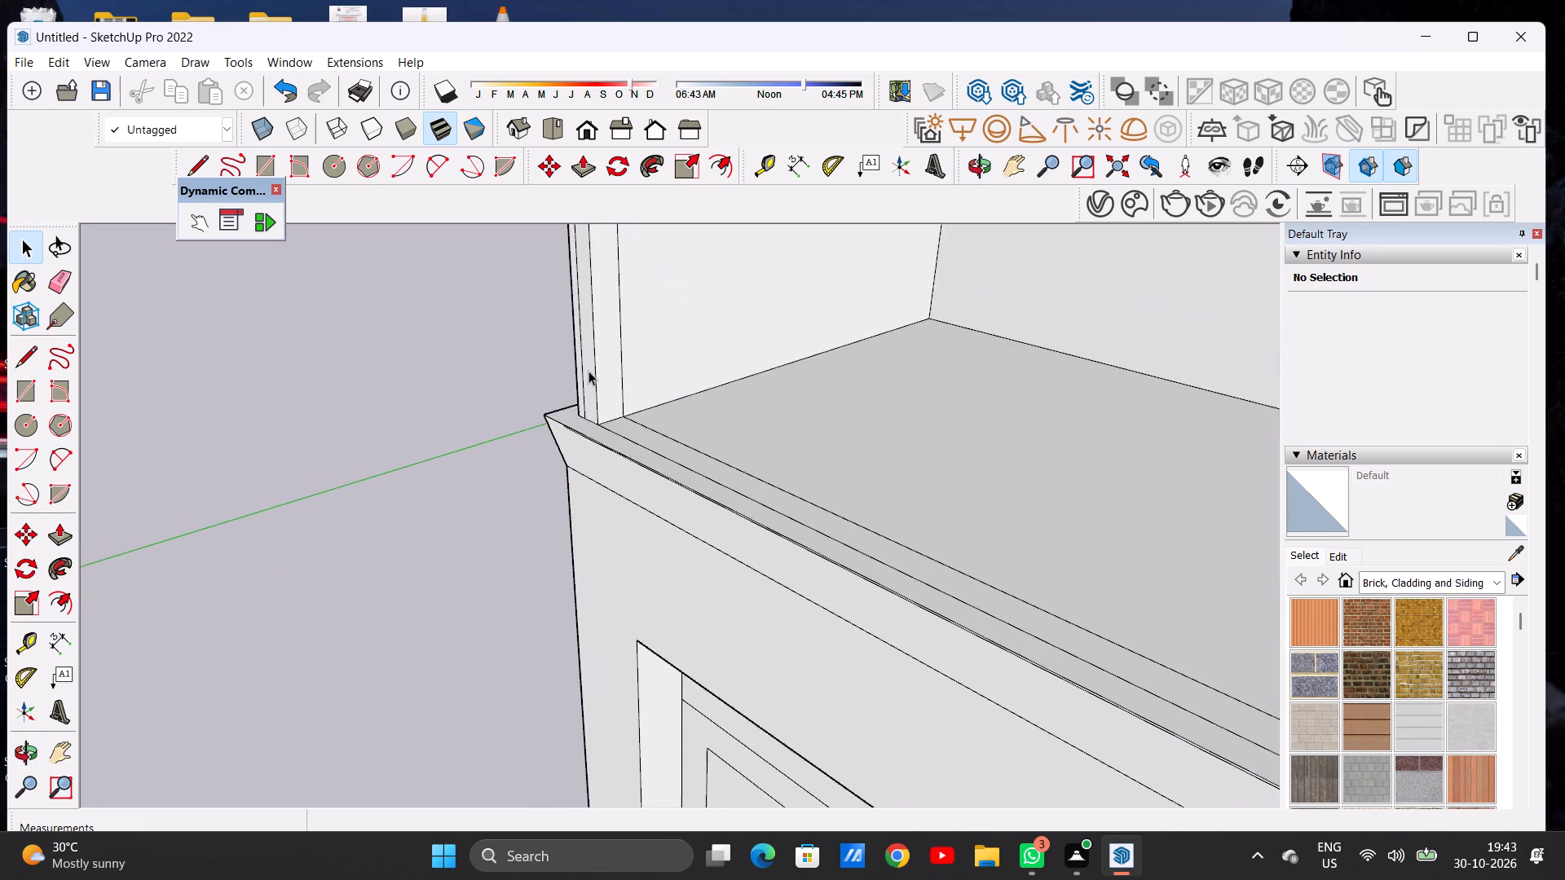
pyautogui.scroll(3, 589, 371)
pyautogui.moveTo(585, 419); pyautogui.dragTo(812, 413, button='middle')
pyautogui.scroll(-4, 646, 438)
pyautogui.scroll(1, 636, 444)
pyautogui.scroll(-4, 635, 445)
pyautogui.scroll(1, 624, 438)
pyautogui.scroll(-4, 624, 438)
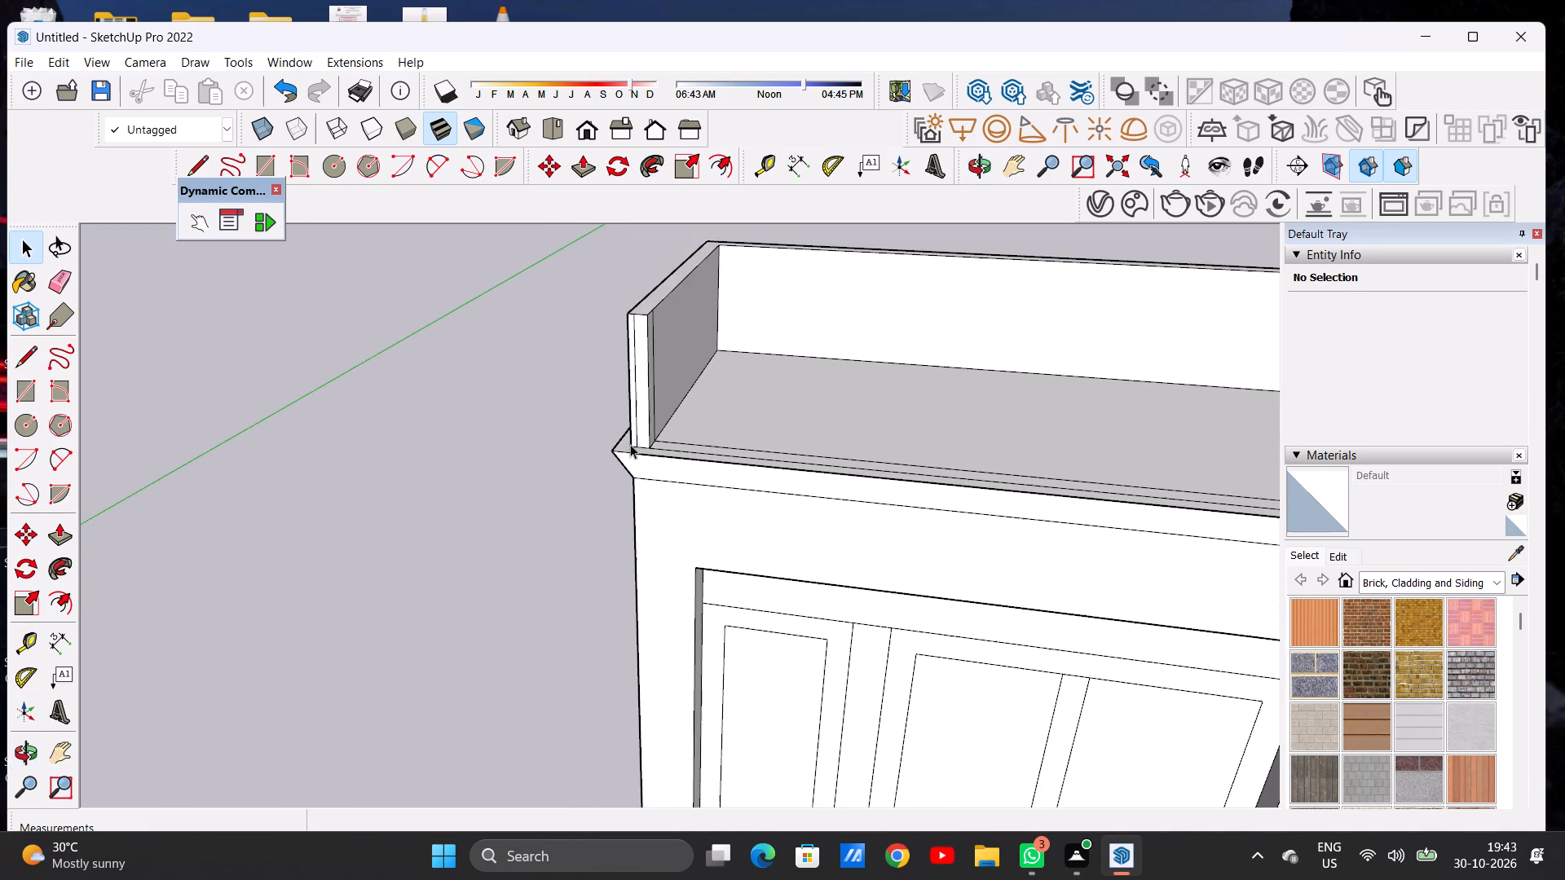
pyautogui.moveTo(657, 440); pyautogui.dragTo(773, 416, button='middle')
pyautogui.scroll(9, 650, 374)
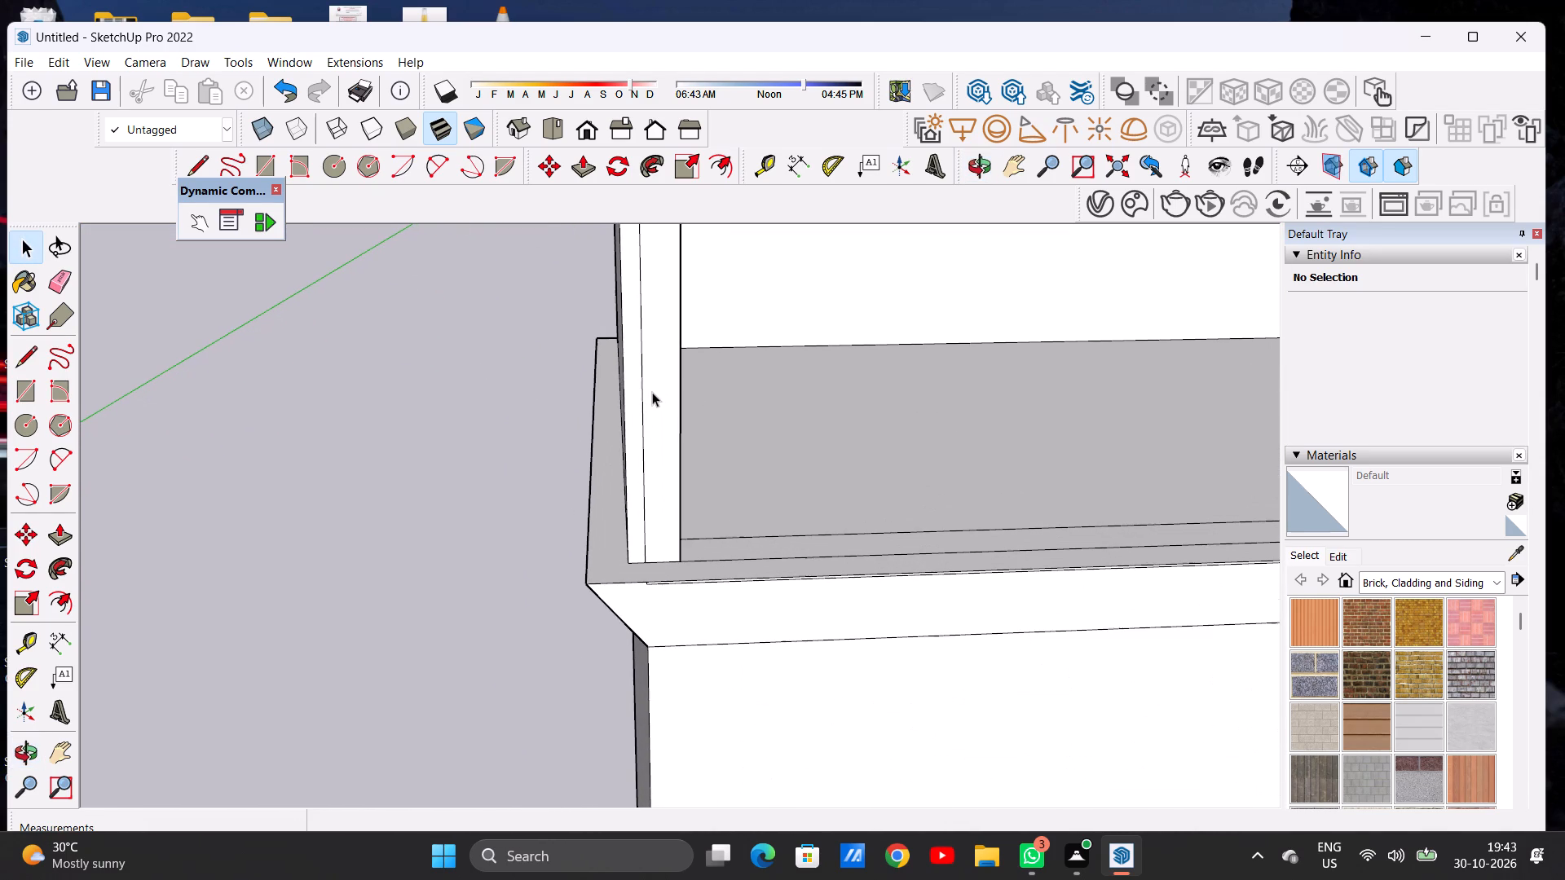
pyautogui.scroll(1, 652, 392)
pyautogui.press('e')
pyautogui.moveTo(646, 407); pyautogui.dragTo(640, 417)
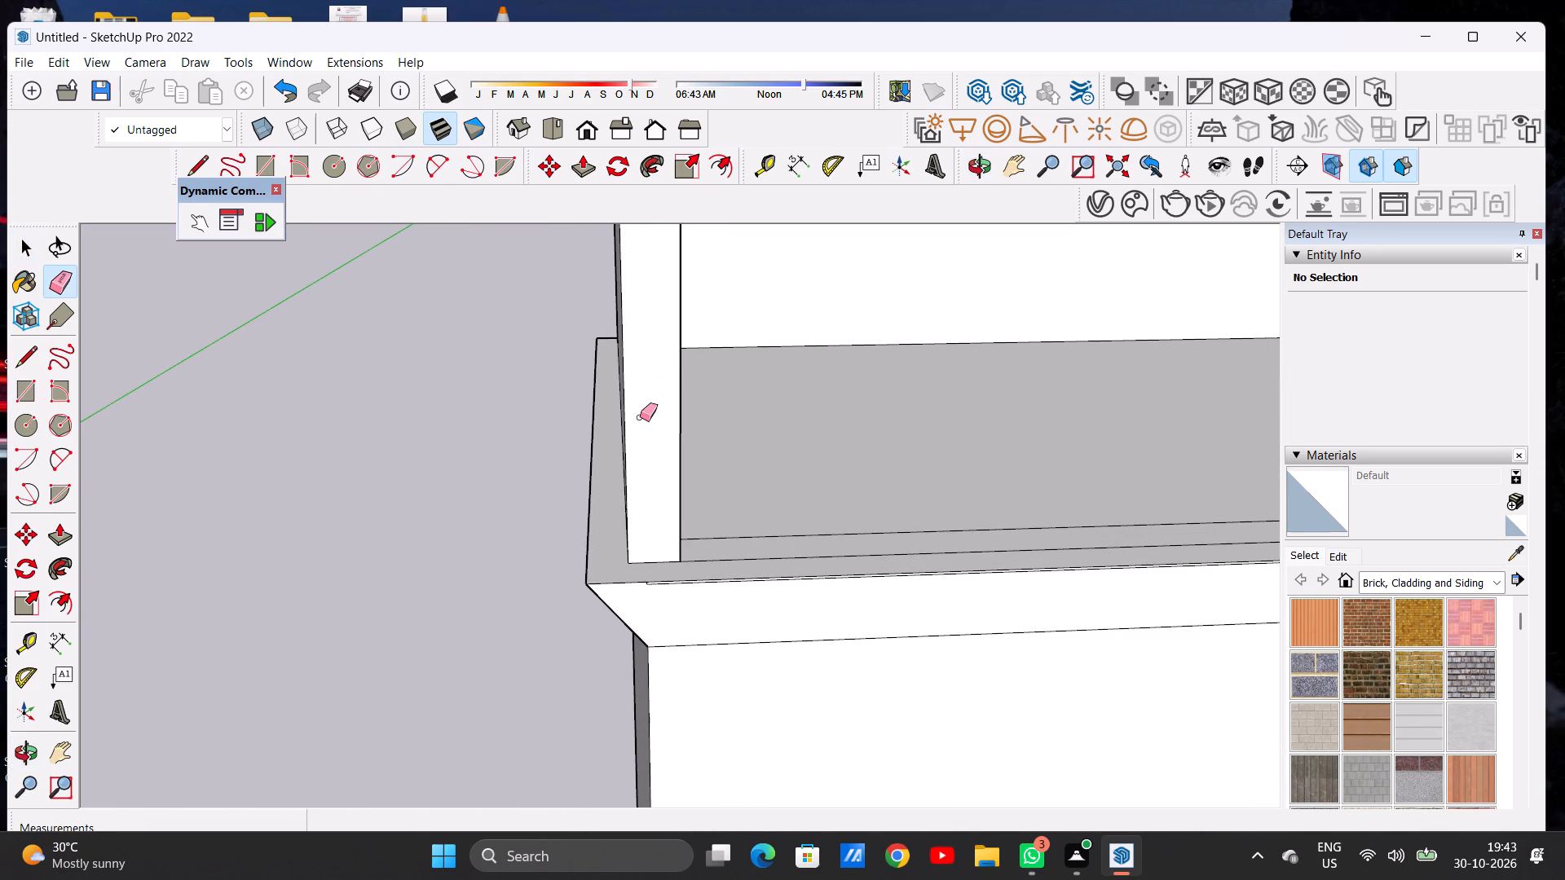
# Examine the parapet's other front end, the roof surface and the whole building from several heights.
pyautogui.scroll(-20, 626, 429)
pyautogui.scroll(-1, 598, 440)
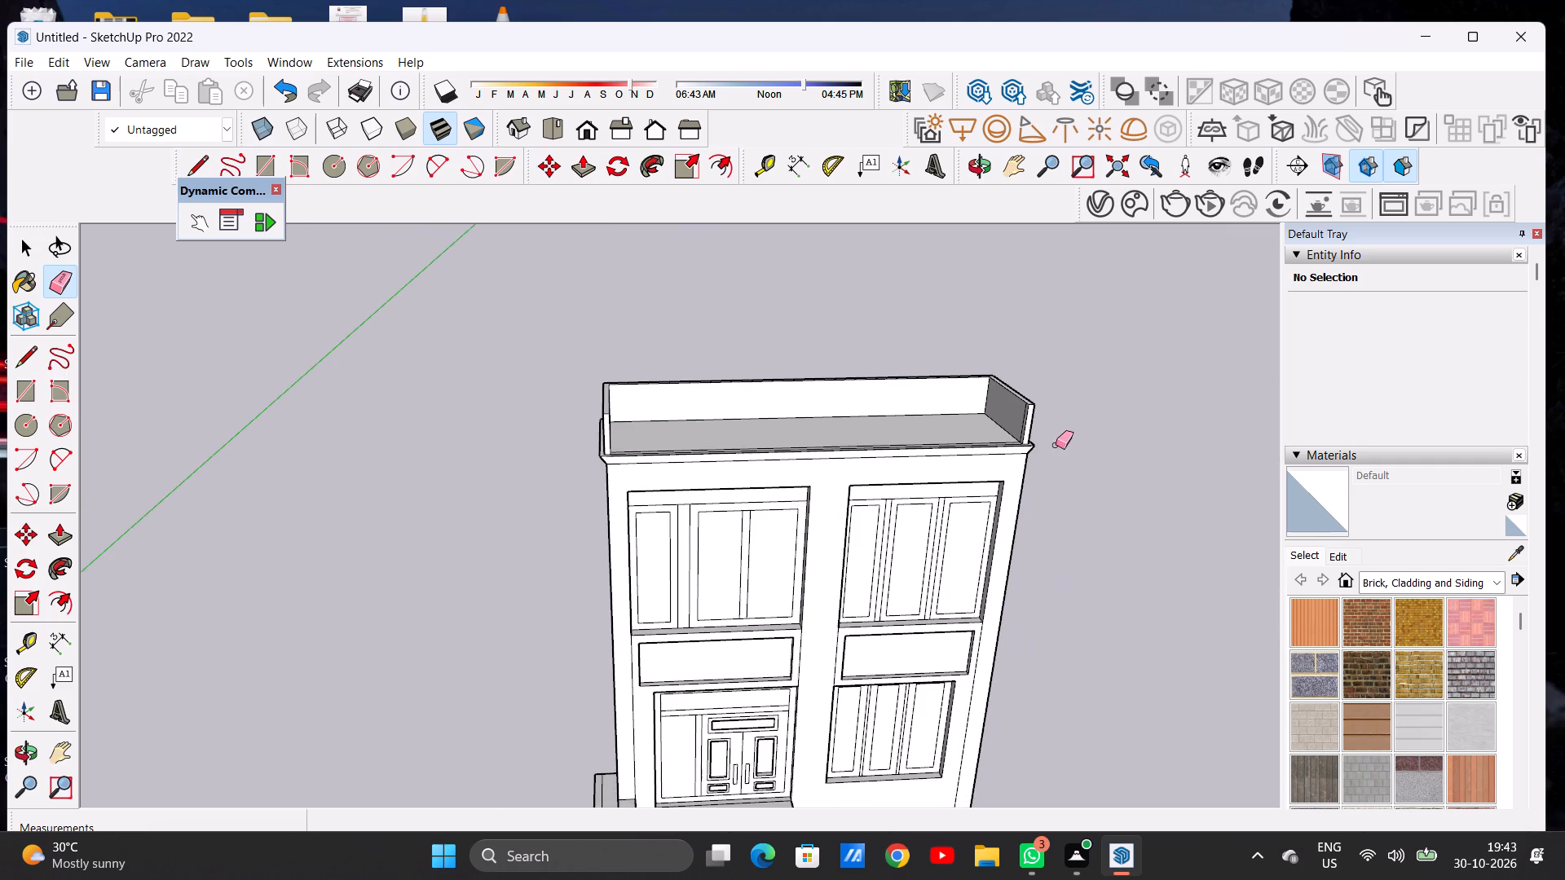
pyautogui.scroll(11, 1055, 445)
pyautogui.scroll(-1, 1014, 433)
pyautogui.scroll(6, 1023, 432)
pyautogui.press('space')
pyautogui.moveTo(992, 432); pyautogui.dragTo(953, 430, button='middle')
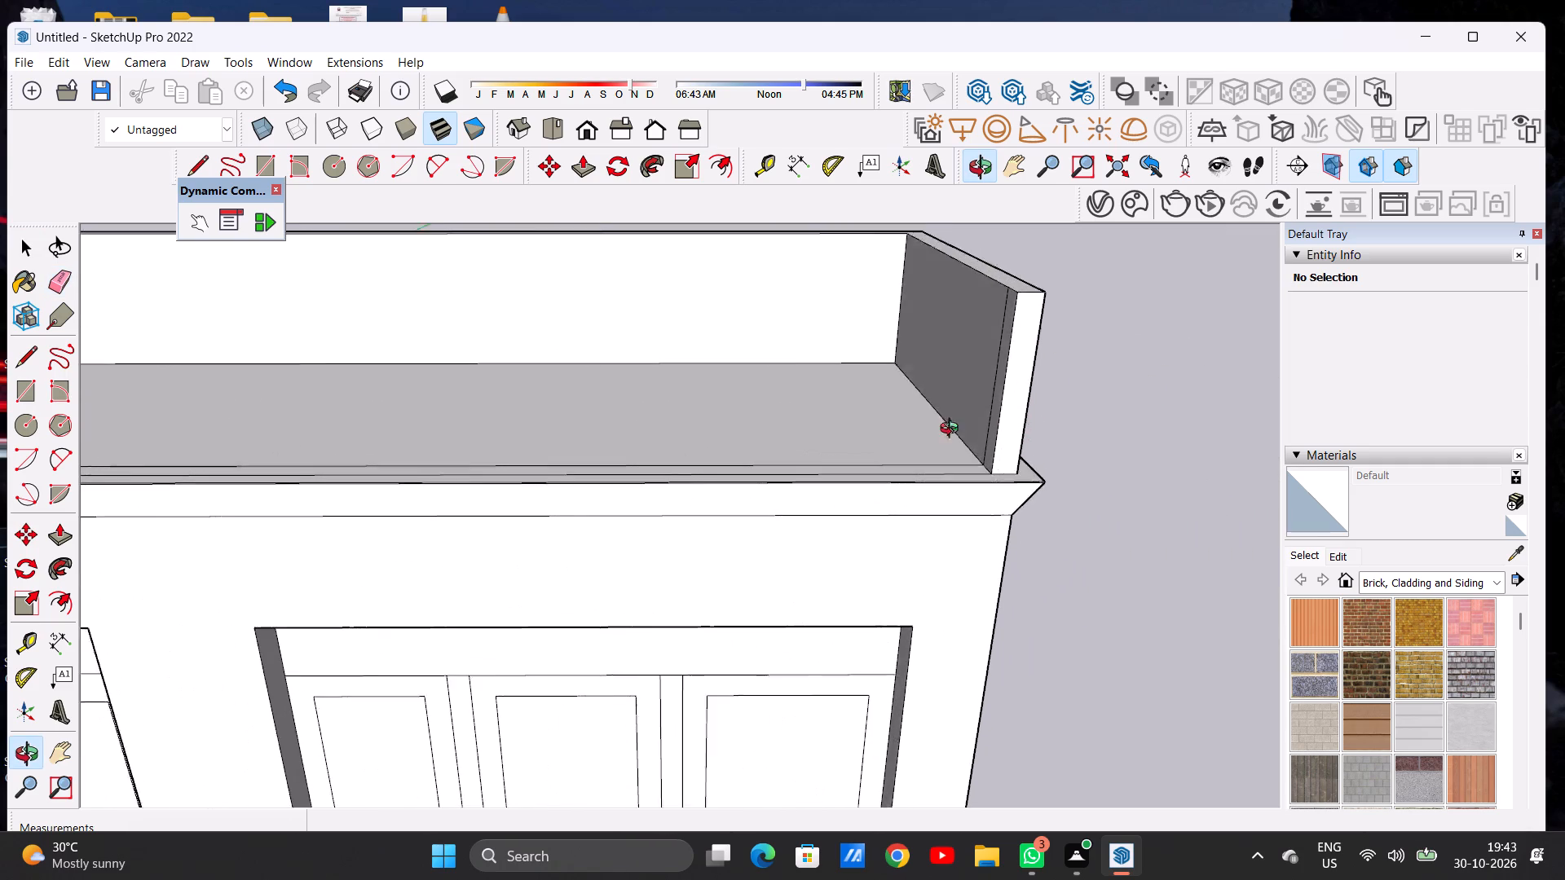
pyautogui.moveTo(953, 430); pyautogui.dragTo(934, 369, button='middle')
pyautogui.scroll(-5, 1050, 435)
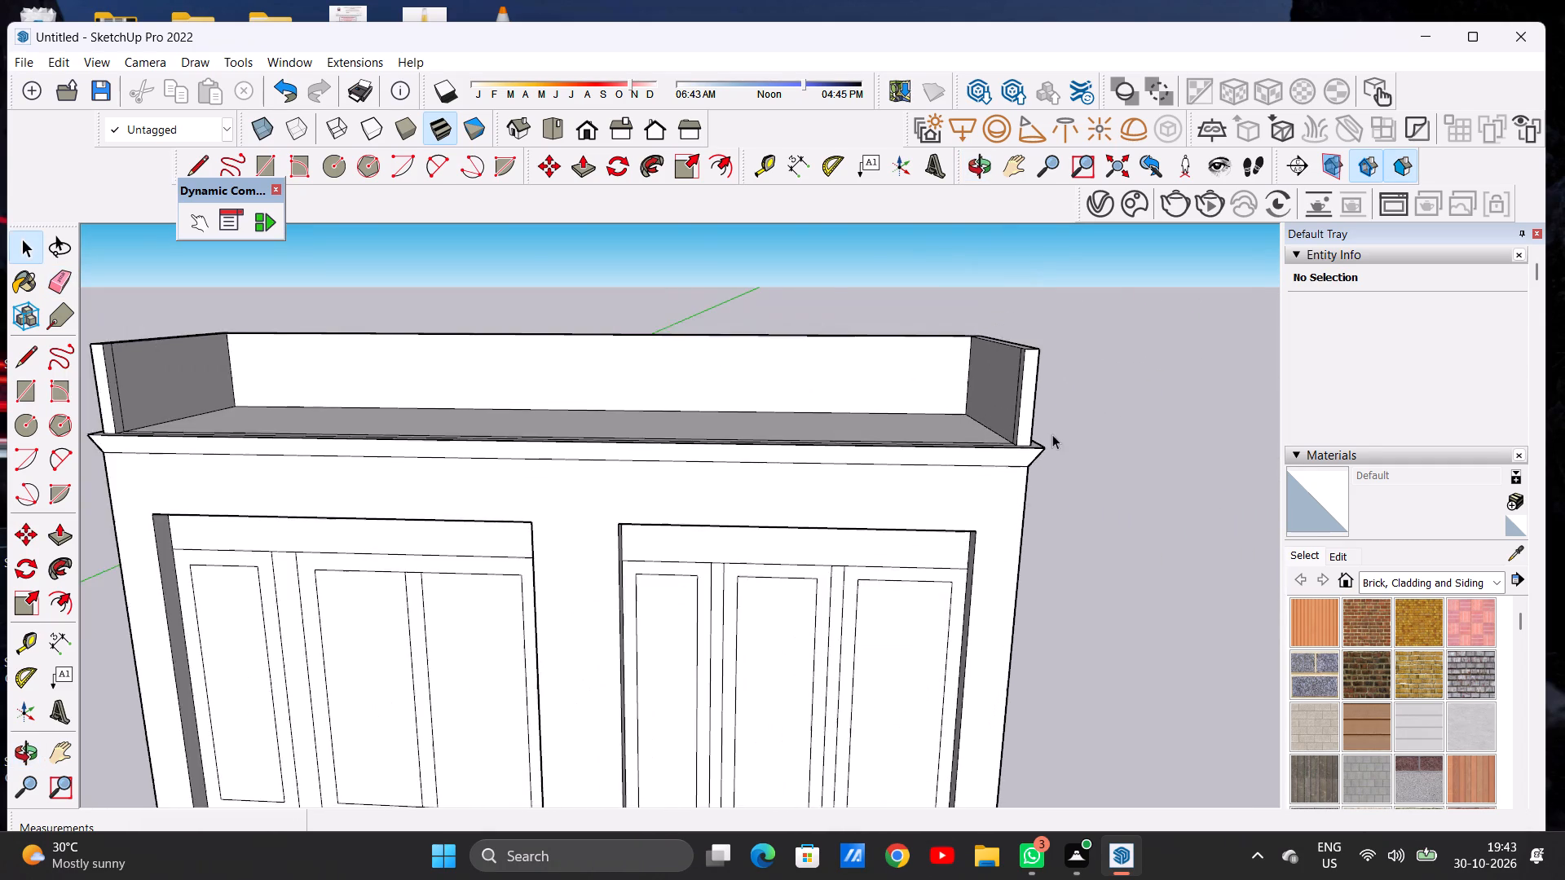
pyautogui.scroll(-13, 1052, 434)
pyautogui.moveTo(827, 423); pyautogui.dragTo(862, 493, button='middle')
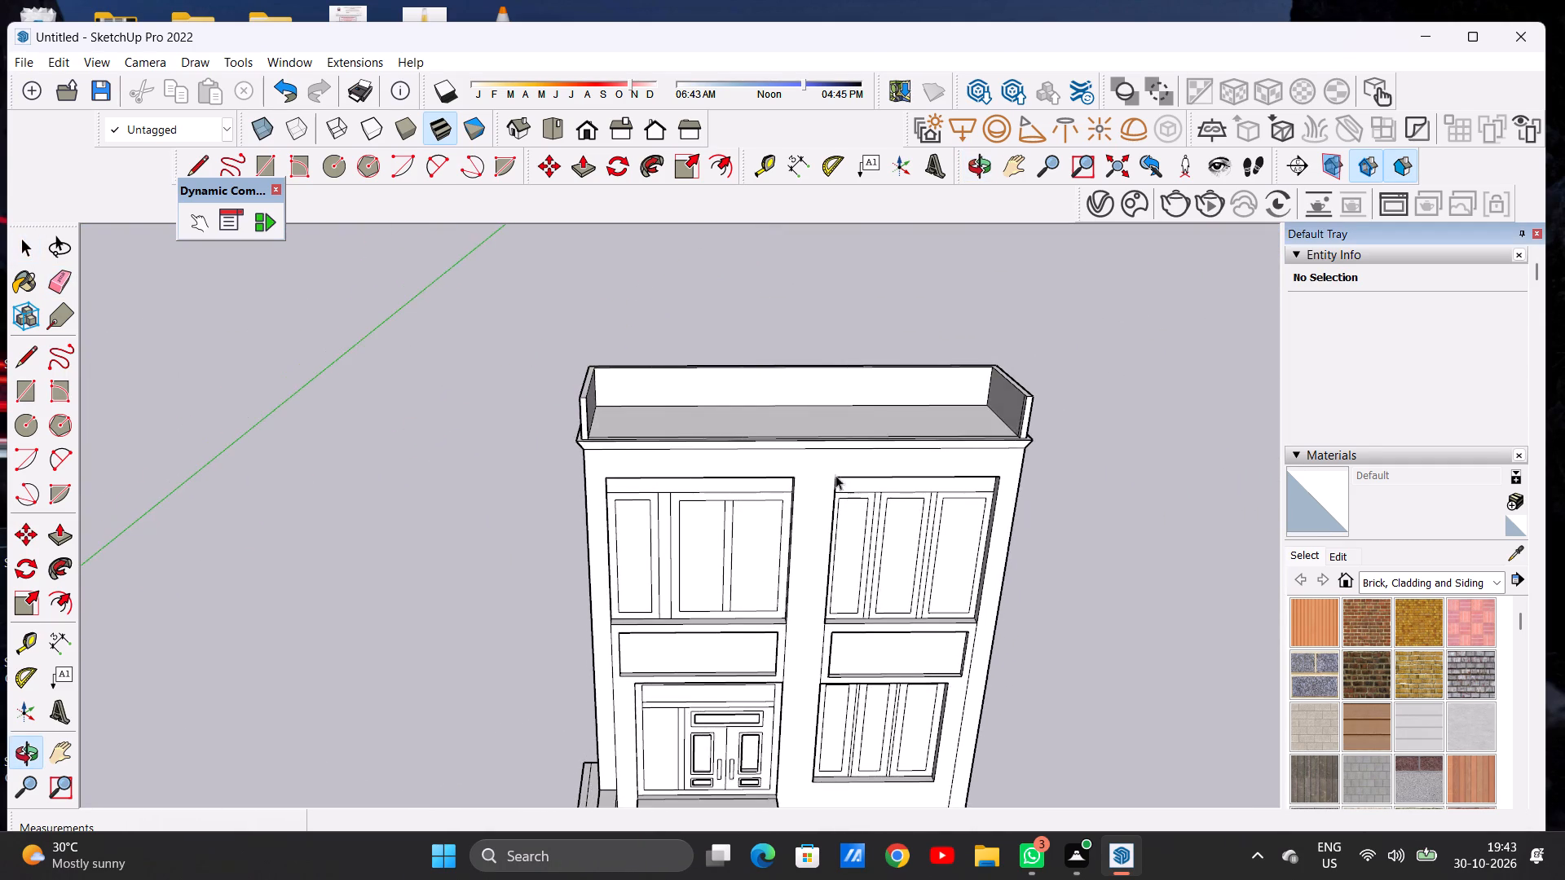
pyautogui.scroll(-5, 645, 451)
pyautogui.moveTo(686, 430); pyautogui.dragTo(686, 592, button='middle')
pyautogui.scroll(11, 786, 481)
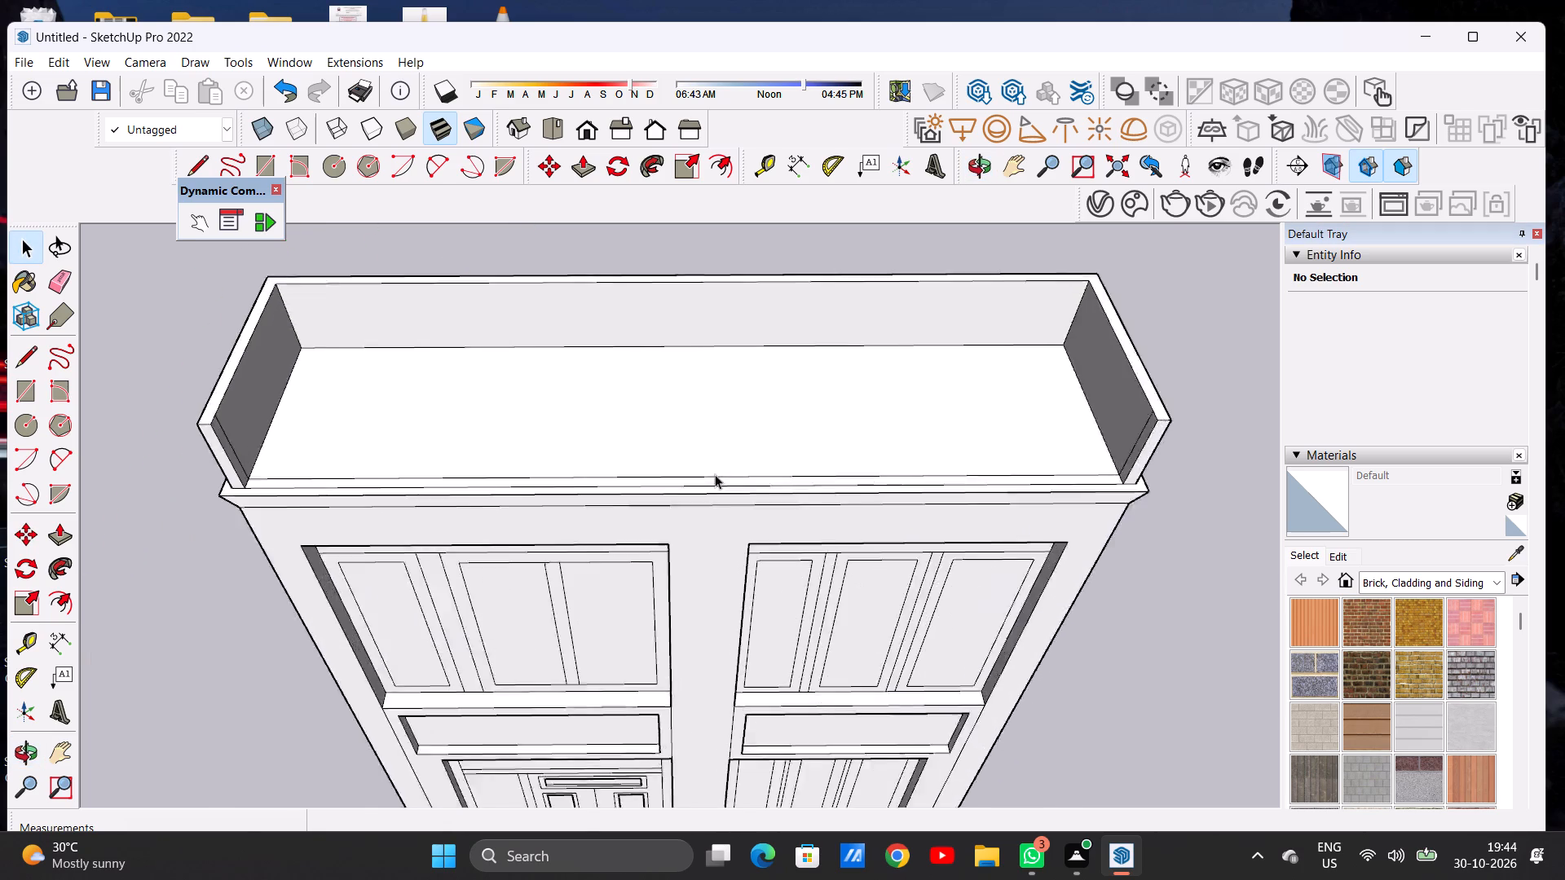
pyautogui.scroll(2, 715, 474)
pyautogui.moveTo(678, 452); pyautogui.dragTo(689, 583, button='middle')
pyautogui.scroll(-7, 608, 486)
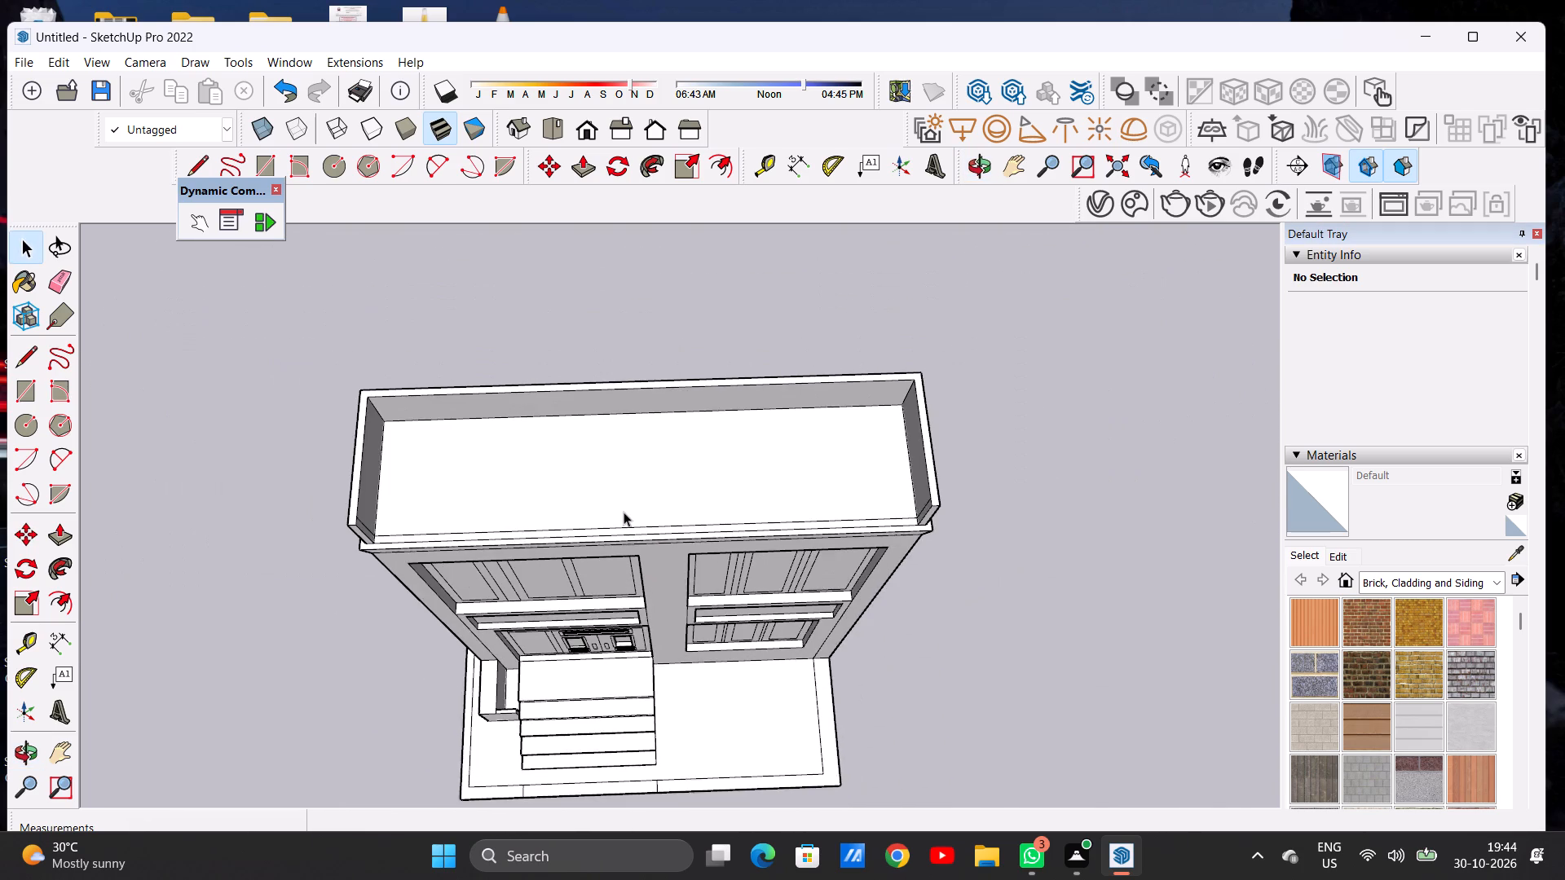
pyautogui.moveTo(624, 512); pyautogui.dragTo(517, 350, button='middle')
pyautogui.scroll(-10, 532, 444)
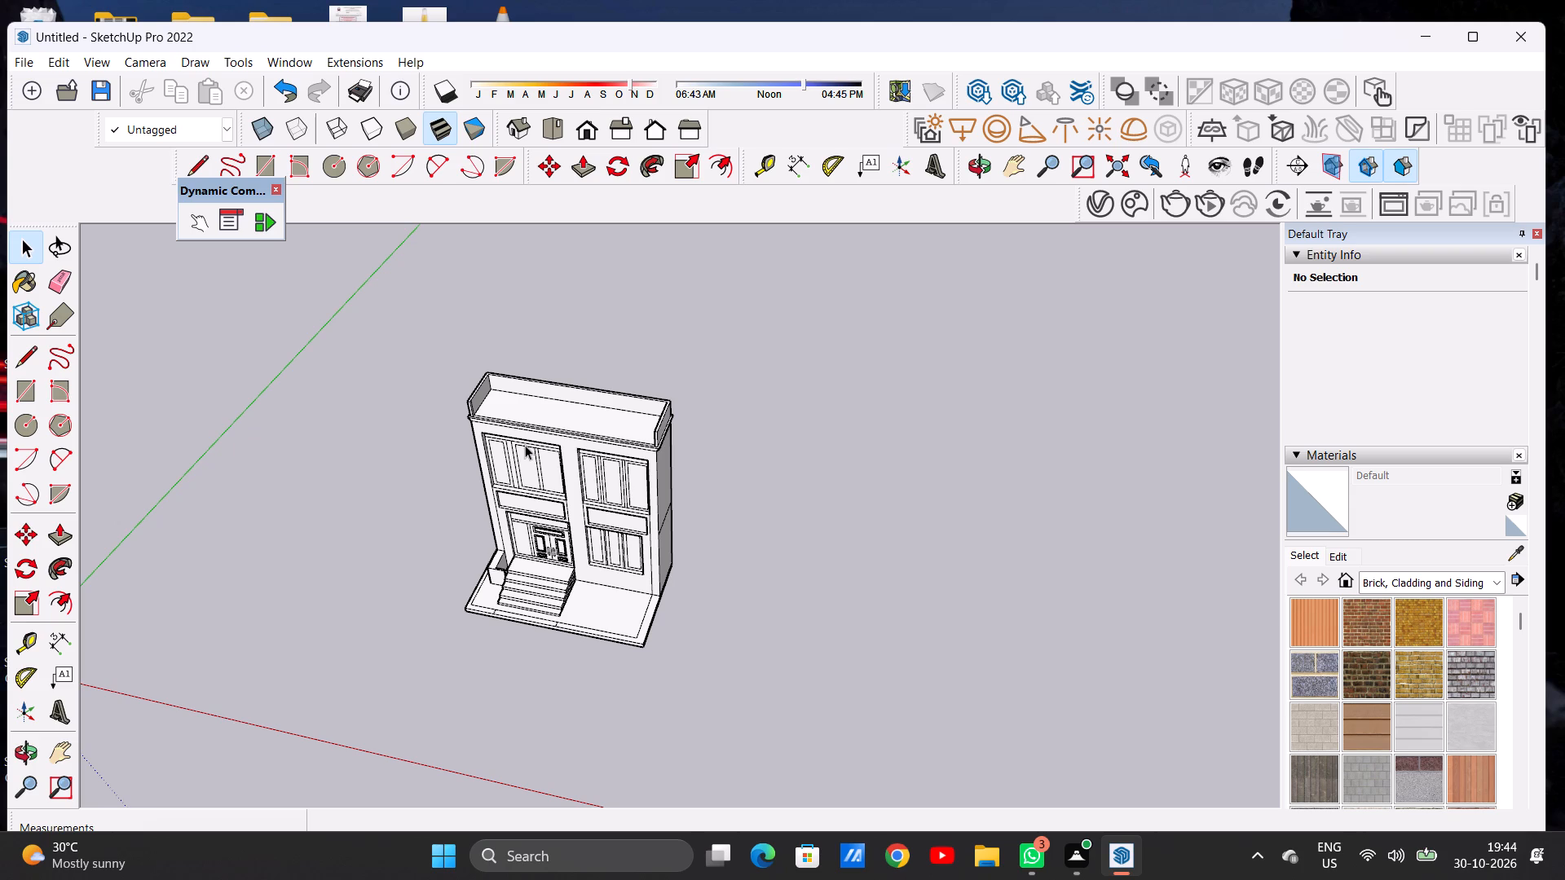
pyautogui.scroll(-3, 490, 438)
pyautogui.scroll(6, 497, 409)
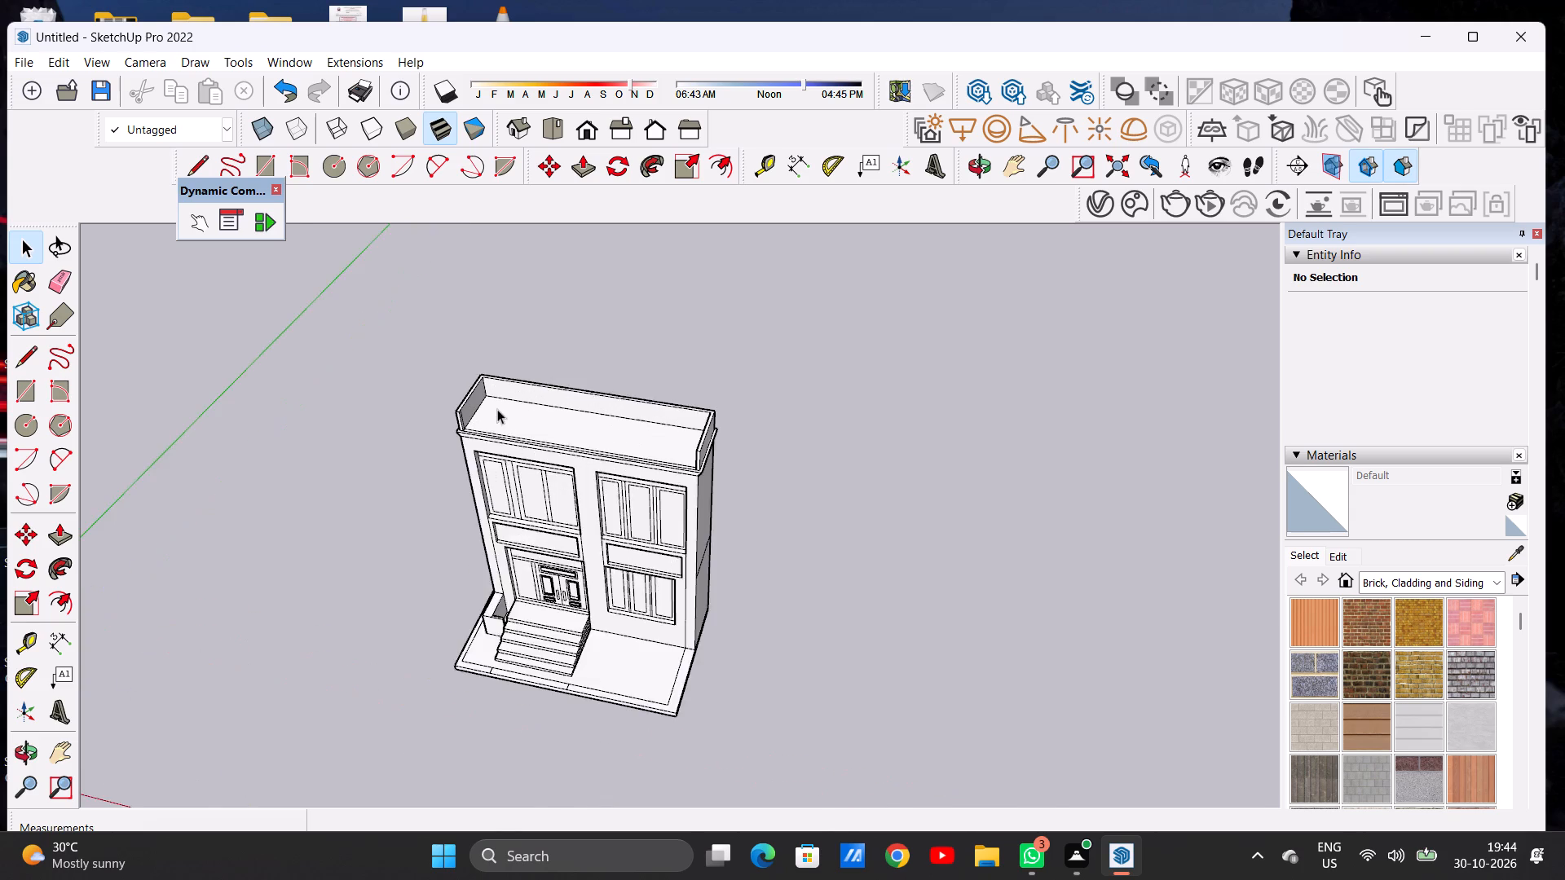
# Draw a circle of about 1 13/16" radius near the top of the narrow front strip on the door-side parapet wall's inner face.
pyautogui.scroll(15, 474, 418)
pyautogui.moveTo(466, 460); pyautogui.dragTo(396, 347, button='middle')
pyautogui.scroll(4, 413, 328)
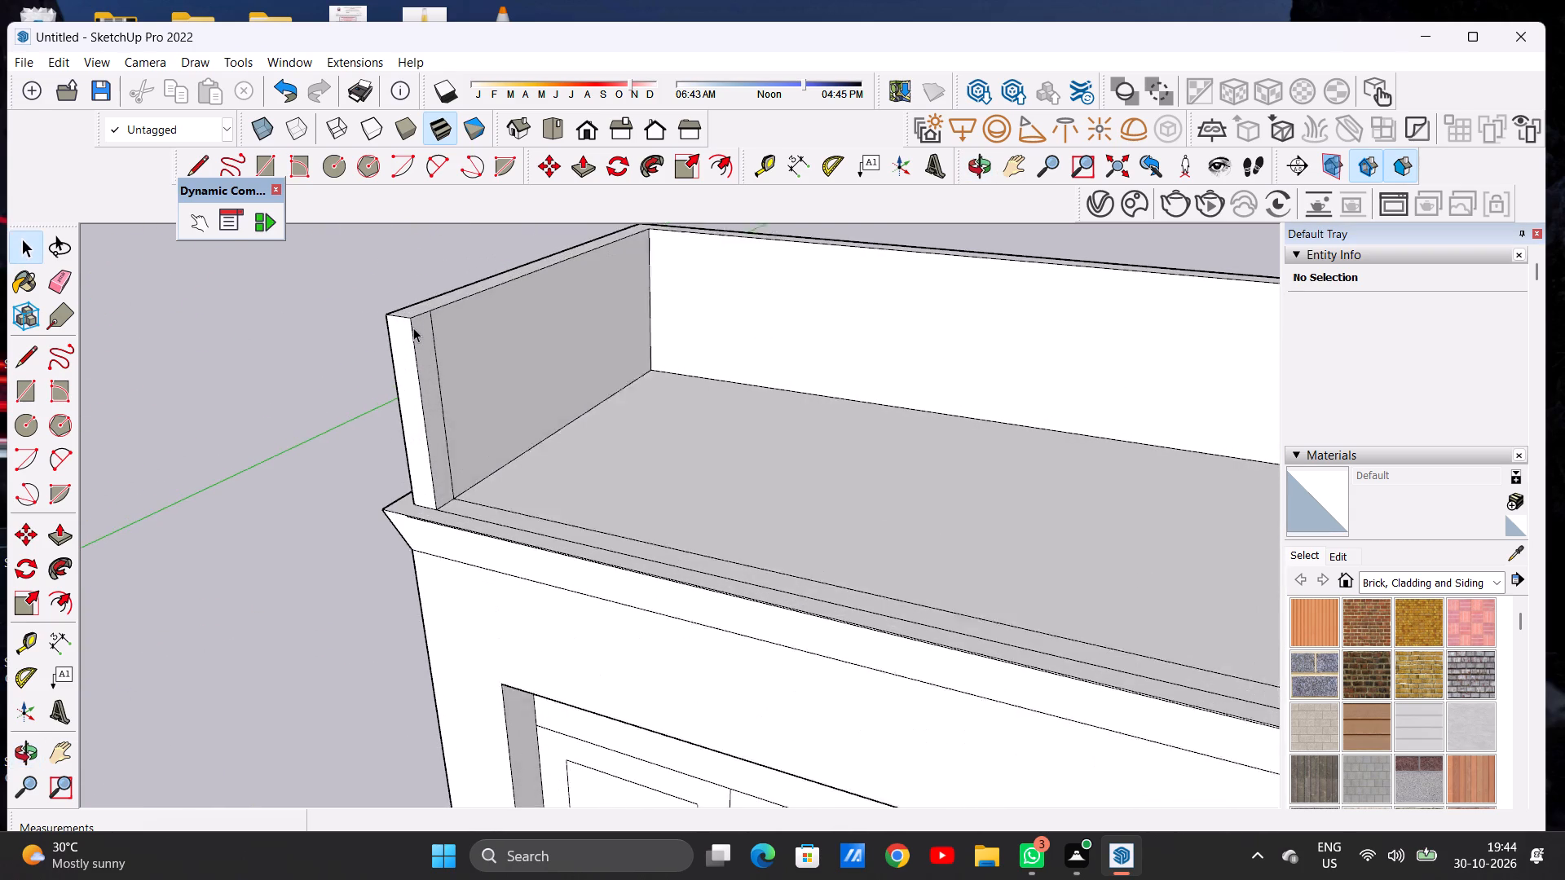
pyautogui.scroll(2, 413, 328)
pyautogui.moveTo(455, 337); pyautogui.dragTo(203, 310, button='middle')
pyautogui.scroll(5, 461, 261)
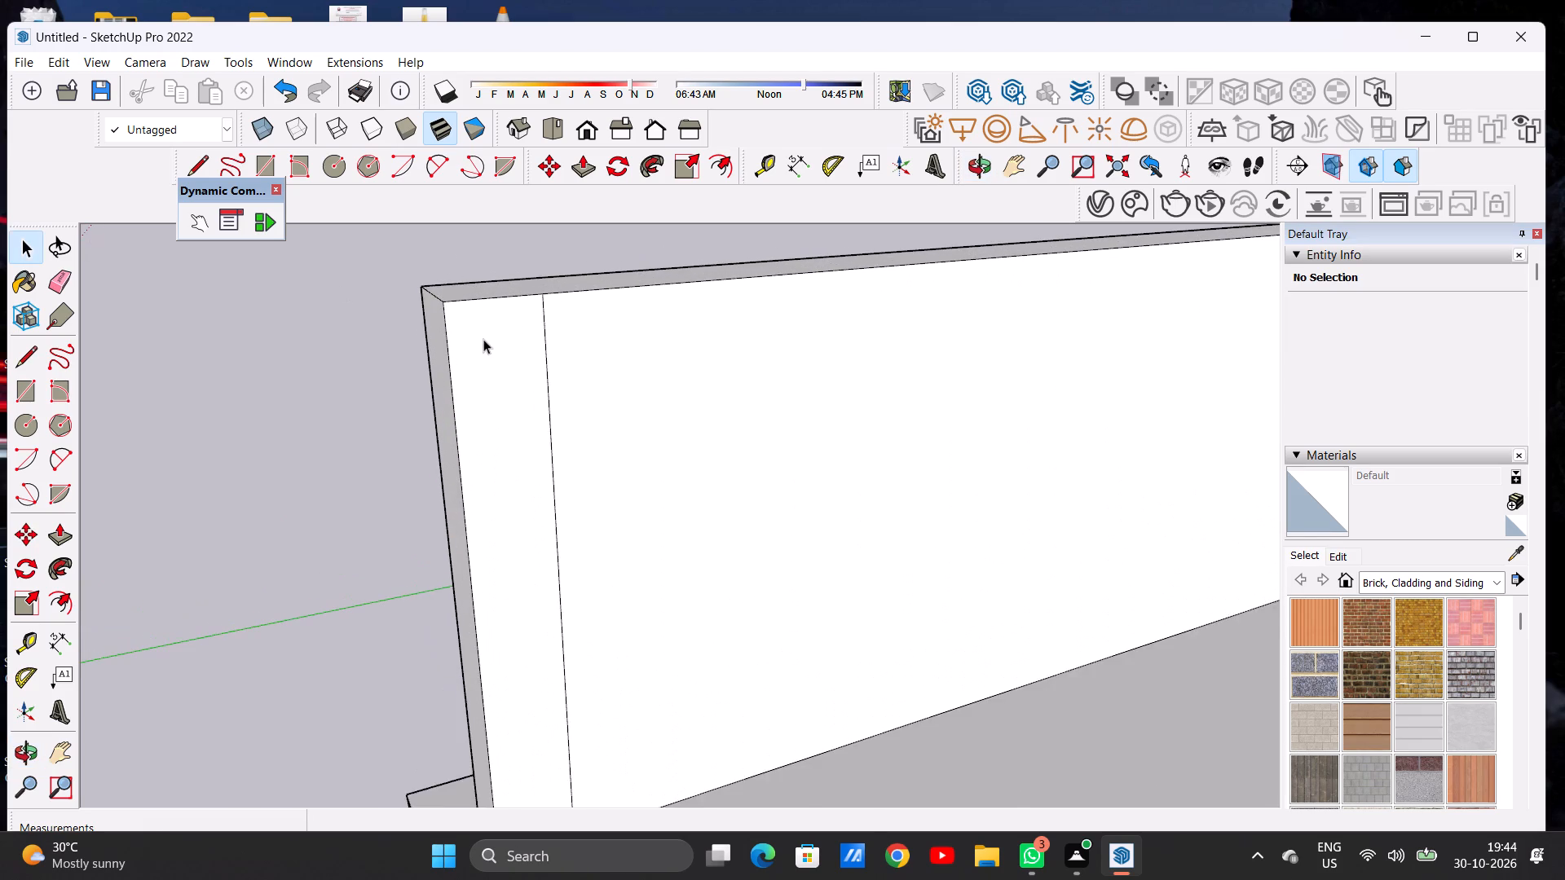
pyautogui.scroll(2, 483, 339)
pyautogui.press('c')
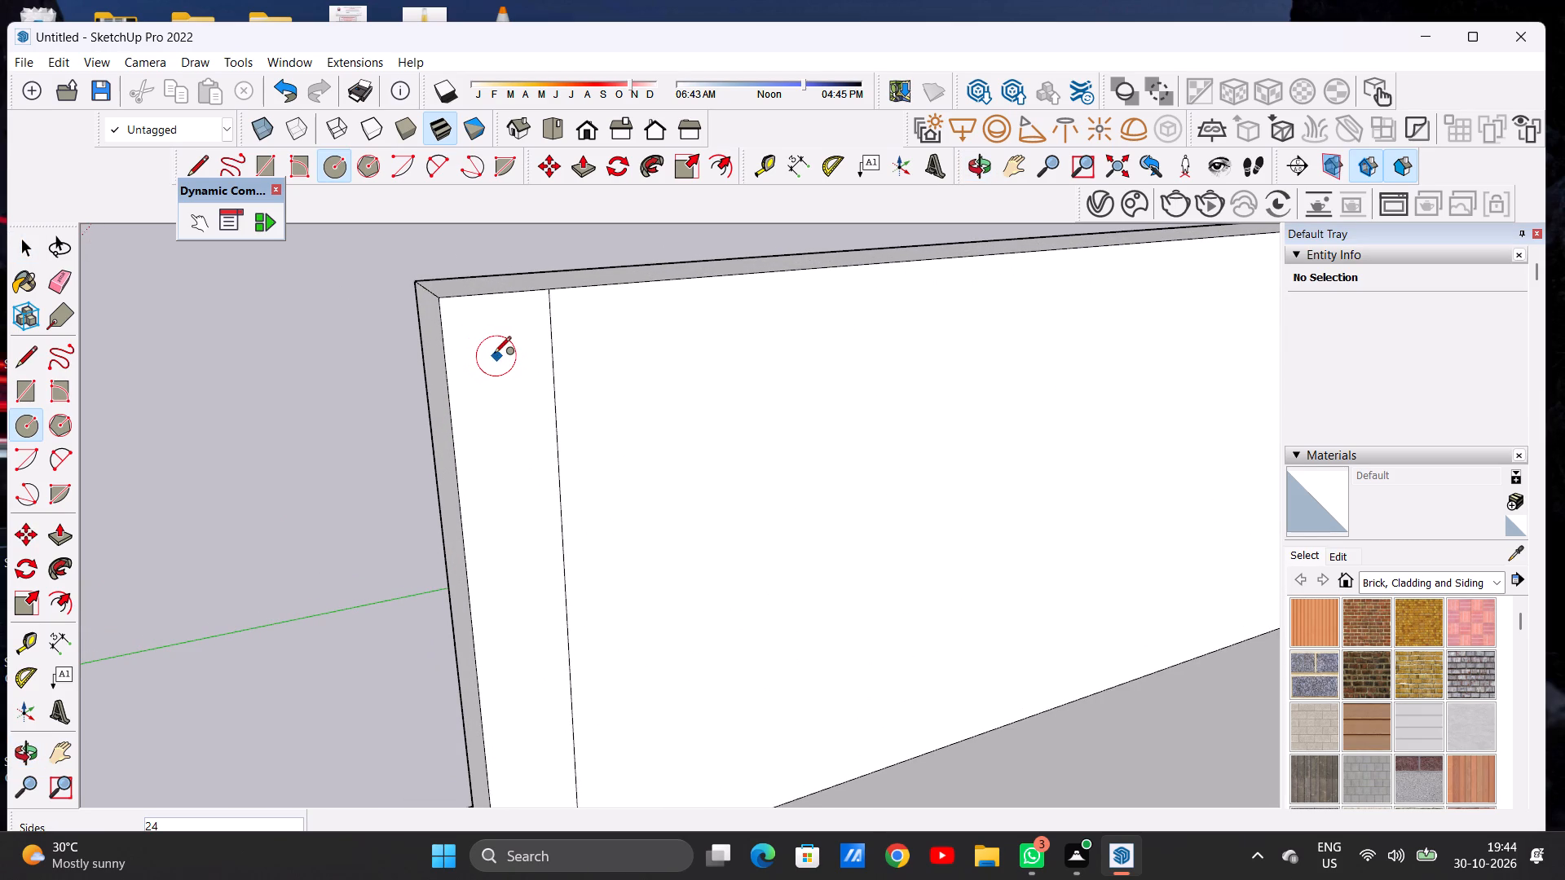
pyautogui.click(494, 340)
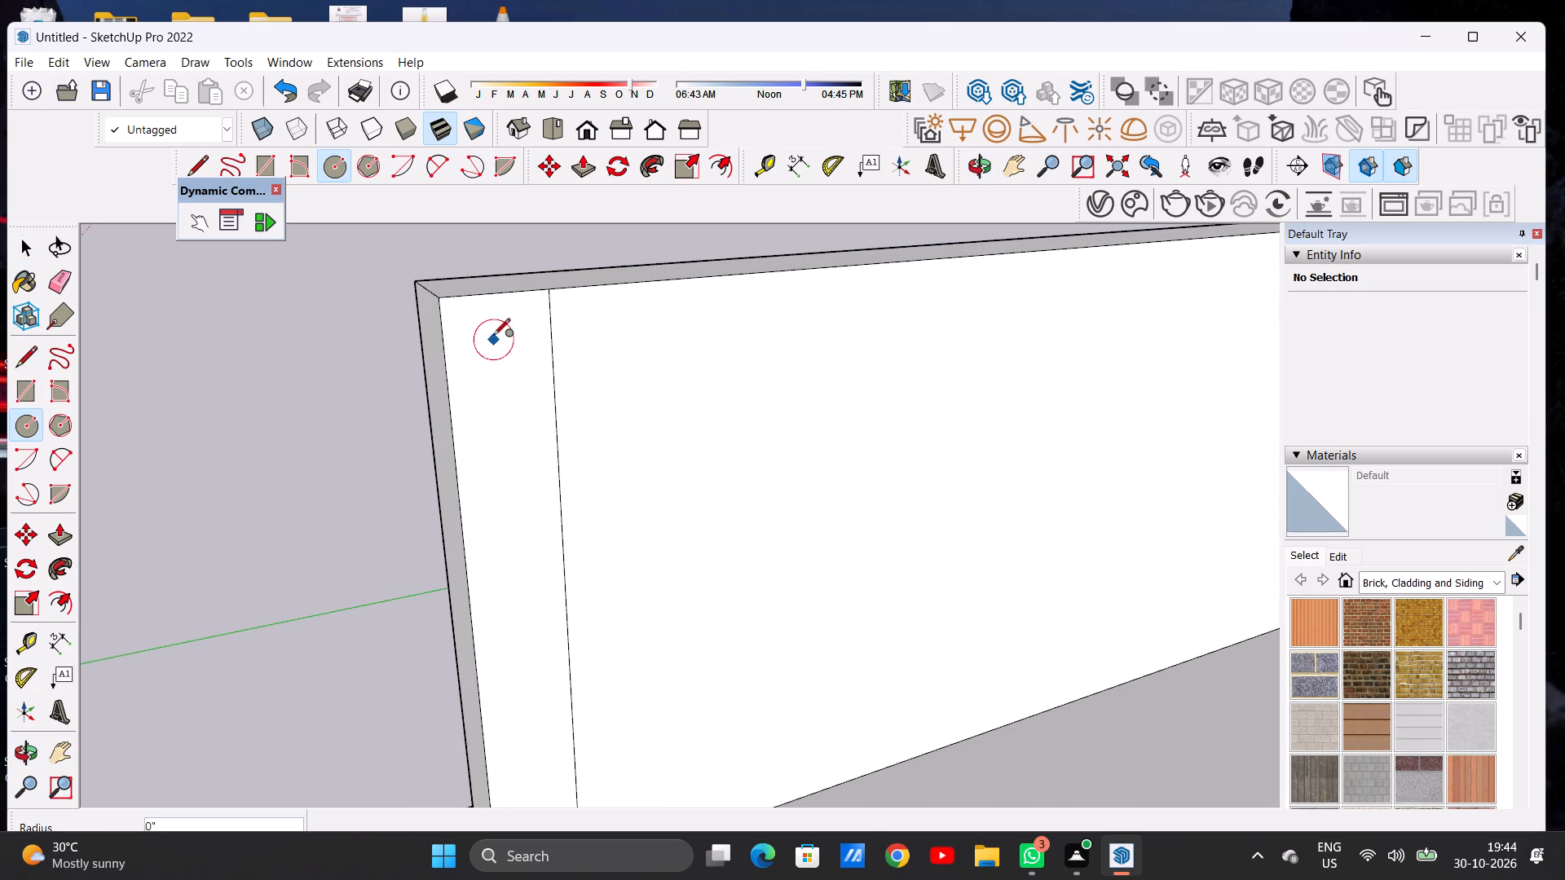
pyautogui.click(491, 318)
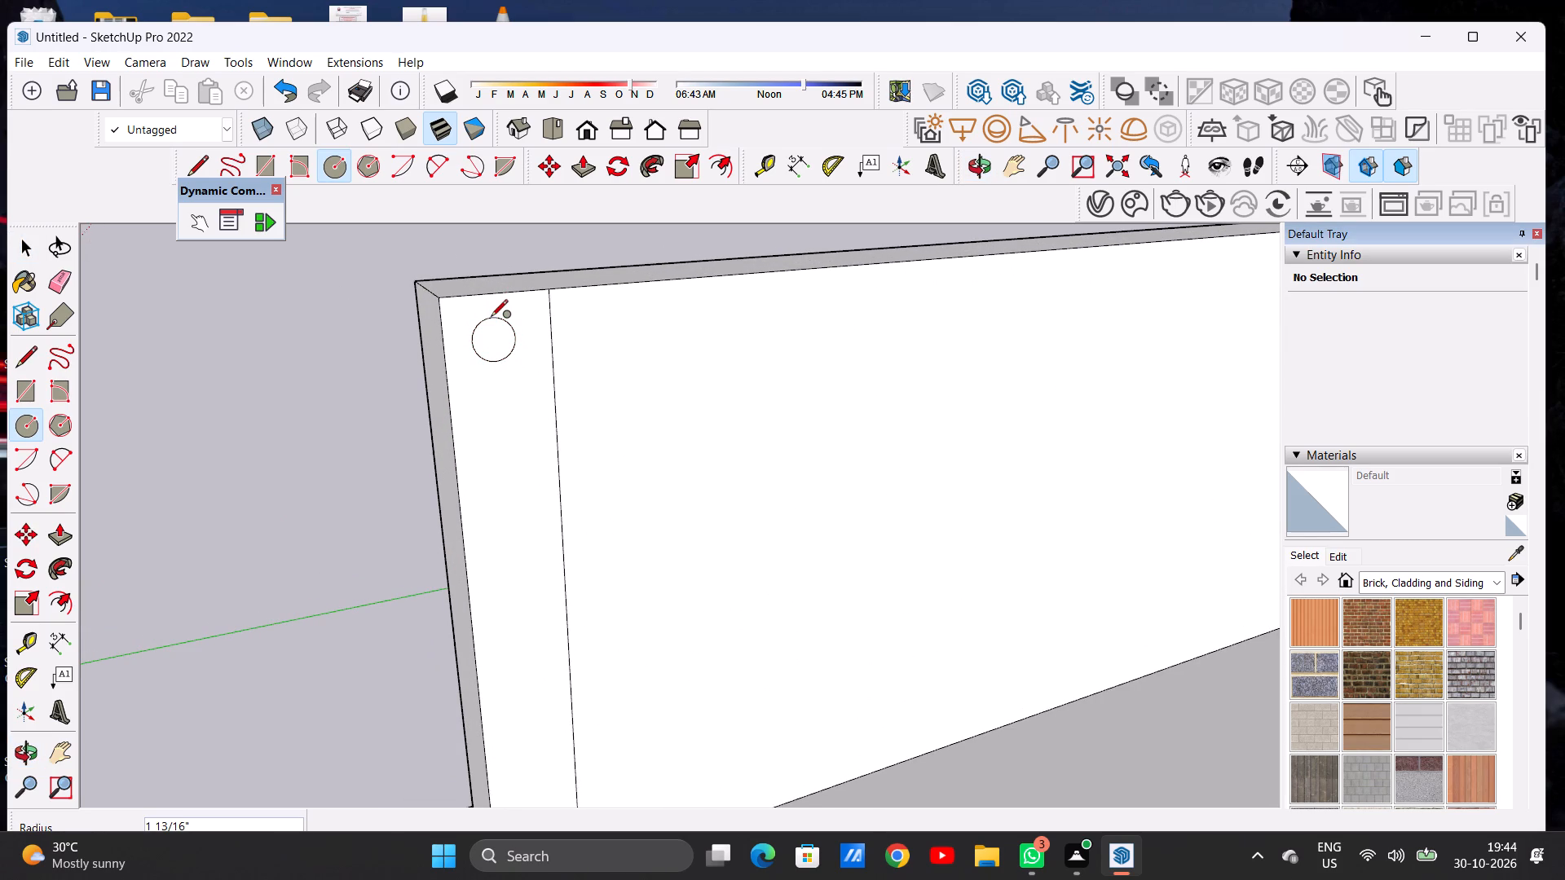
pyautogui.press('space')
# Copy the circle straight down about 4' 7 1/2" to the bottom of the narrow strip.
pyautogui.scroll(-7, 504, 361)
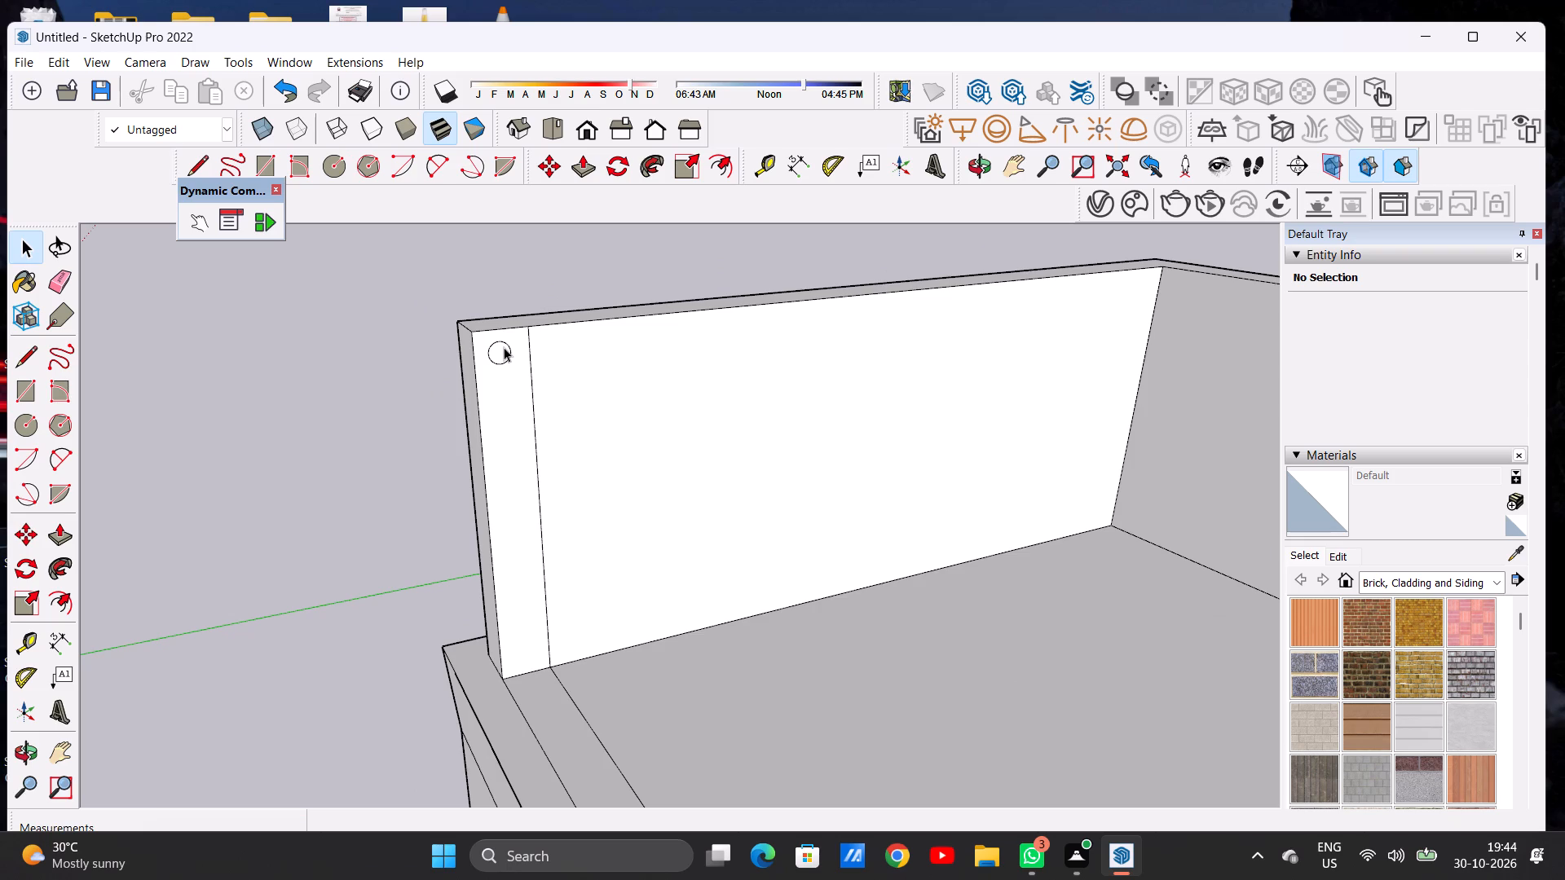
pyautogui.scroll(-1, 503, 351)
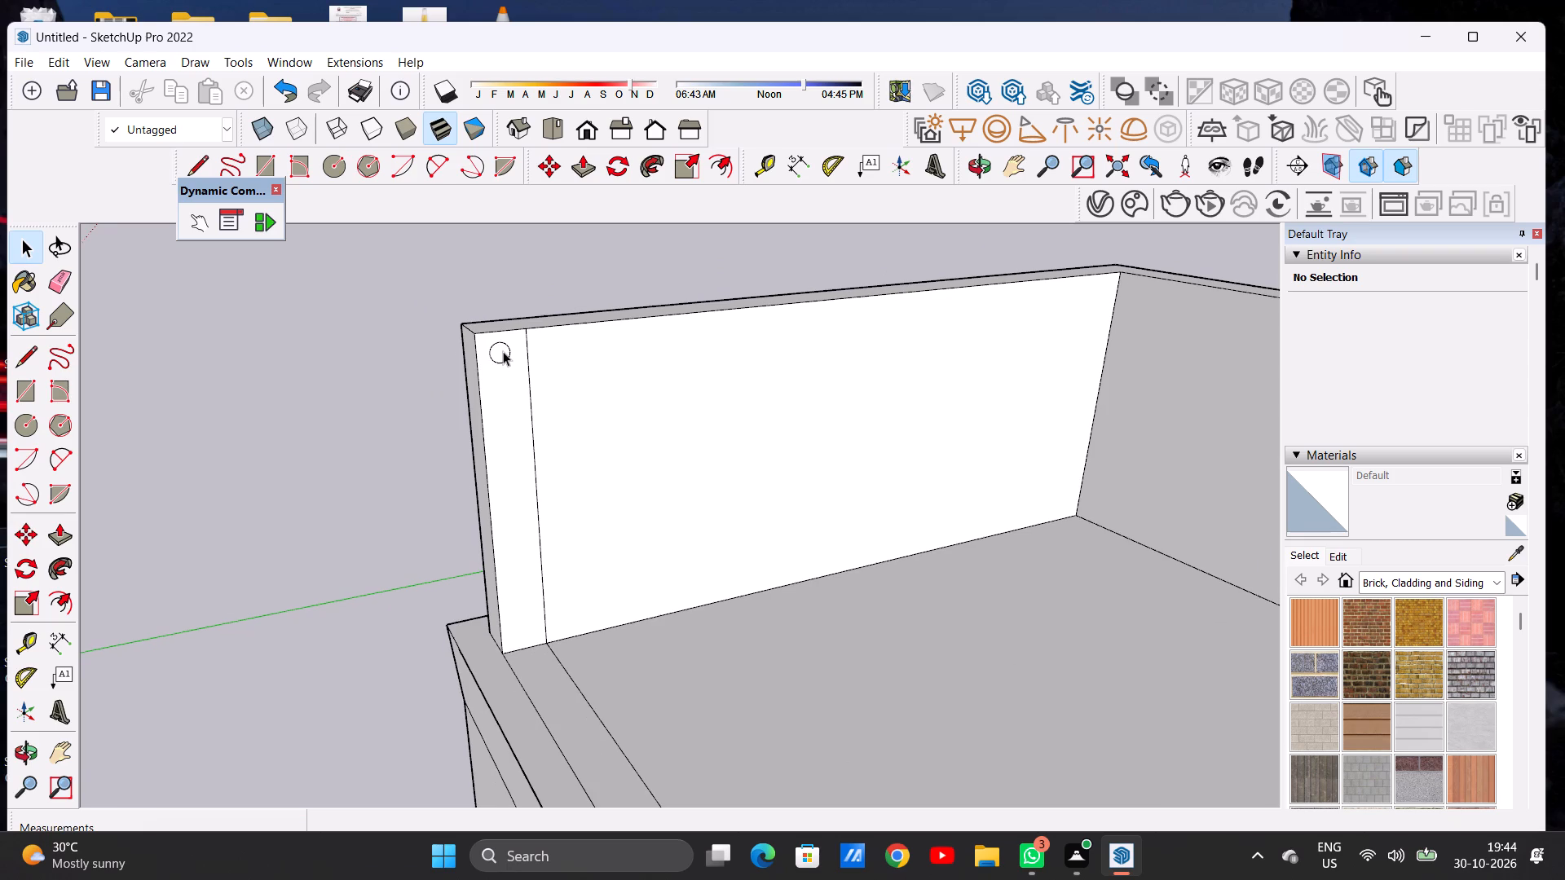
pyautogui.scroll(1, 502, 352)
pyautogui.scroll(-1, 502, 353)
pyautogui.scroll(1, 502, 353)
pyautogui.scroll(-1, 502, 353)
pyautogui.scroll(5, 502, 353)
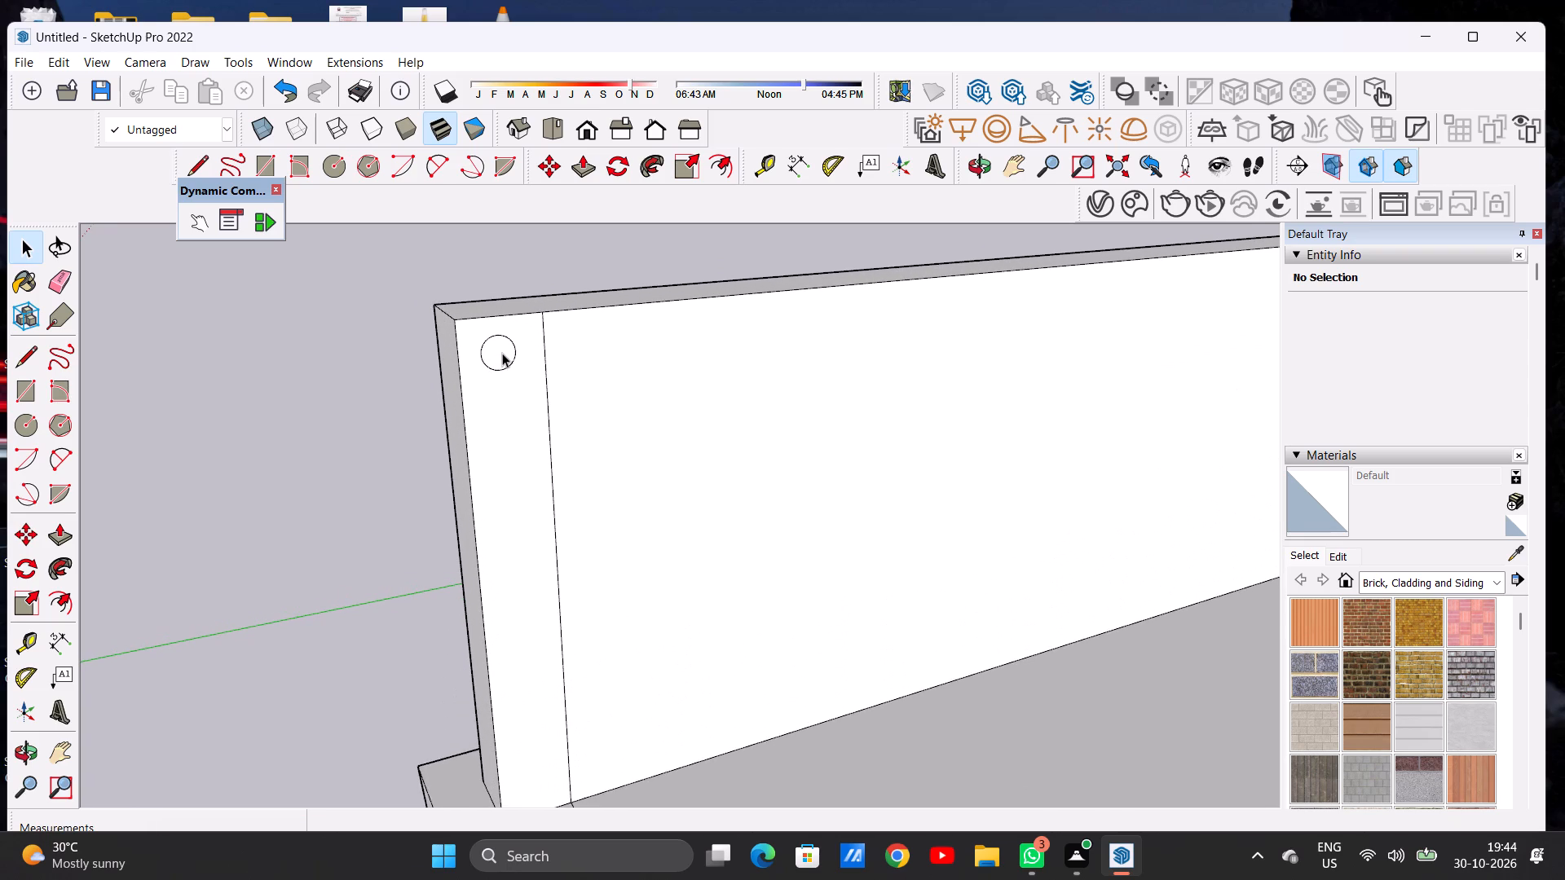
pyautogui.scroll(2, 502, 353)
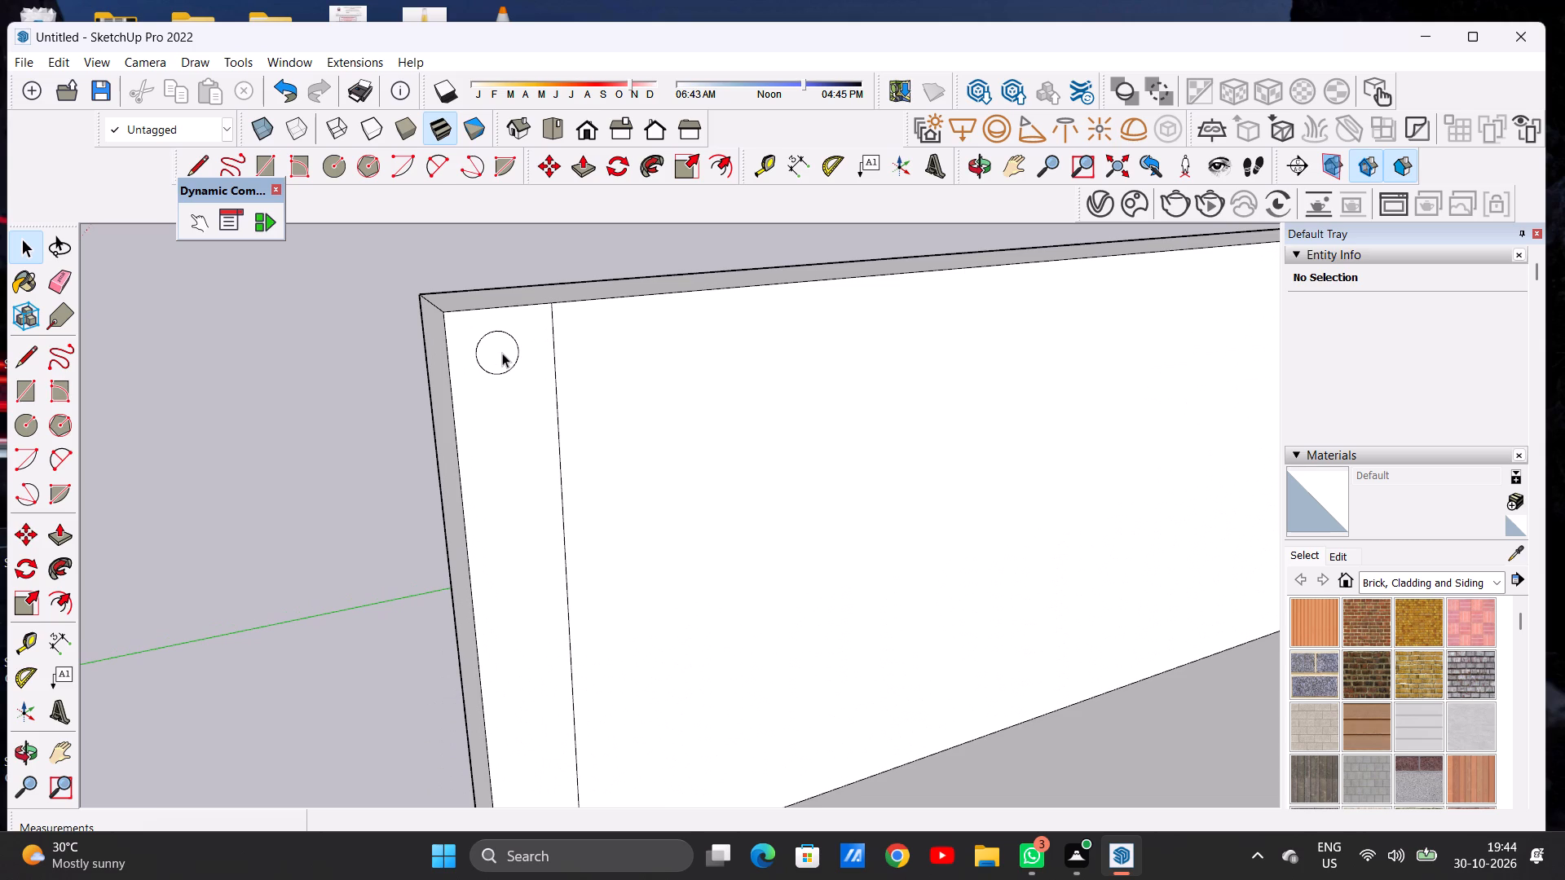
pyautogui.doubleClick(499, 361)
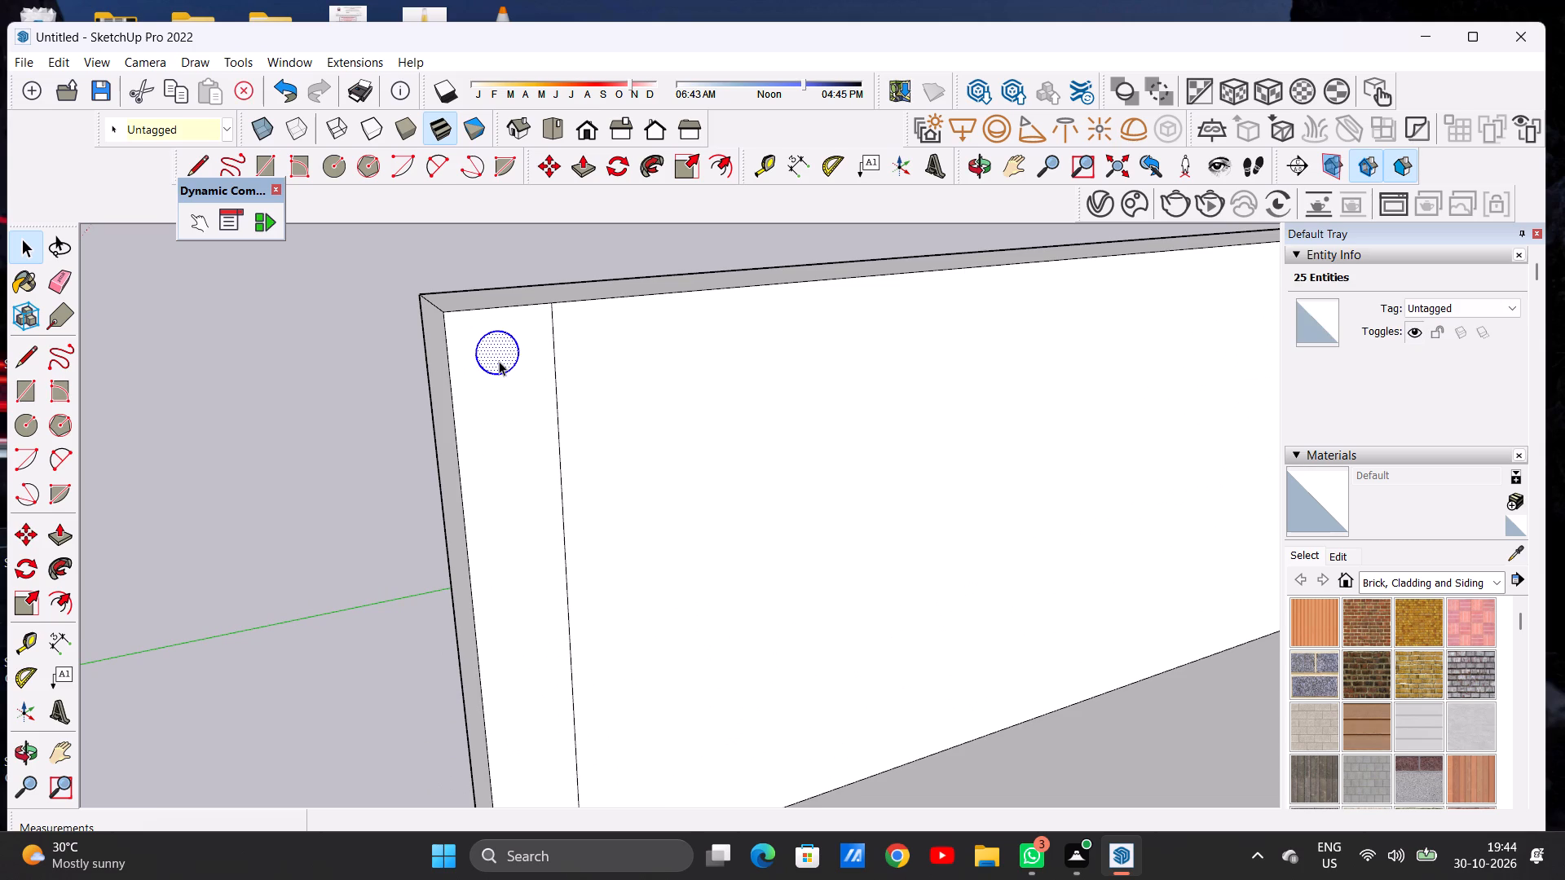
pyautogui.press('m')
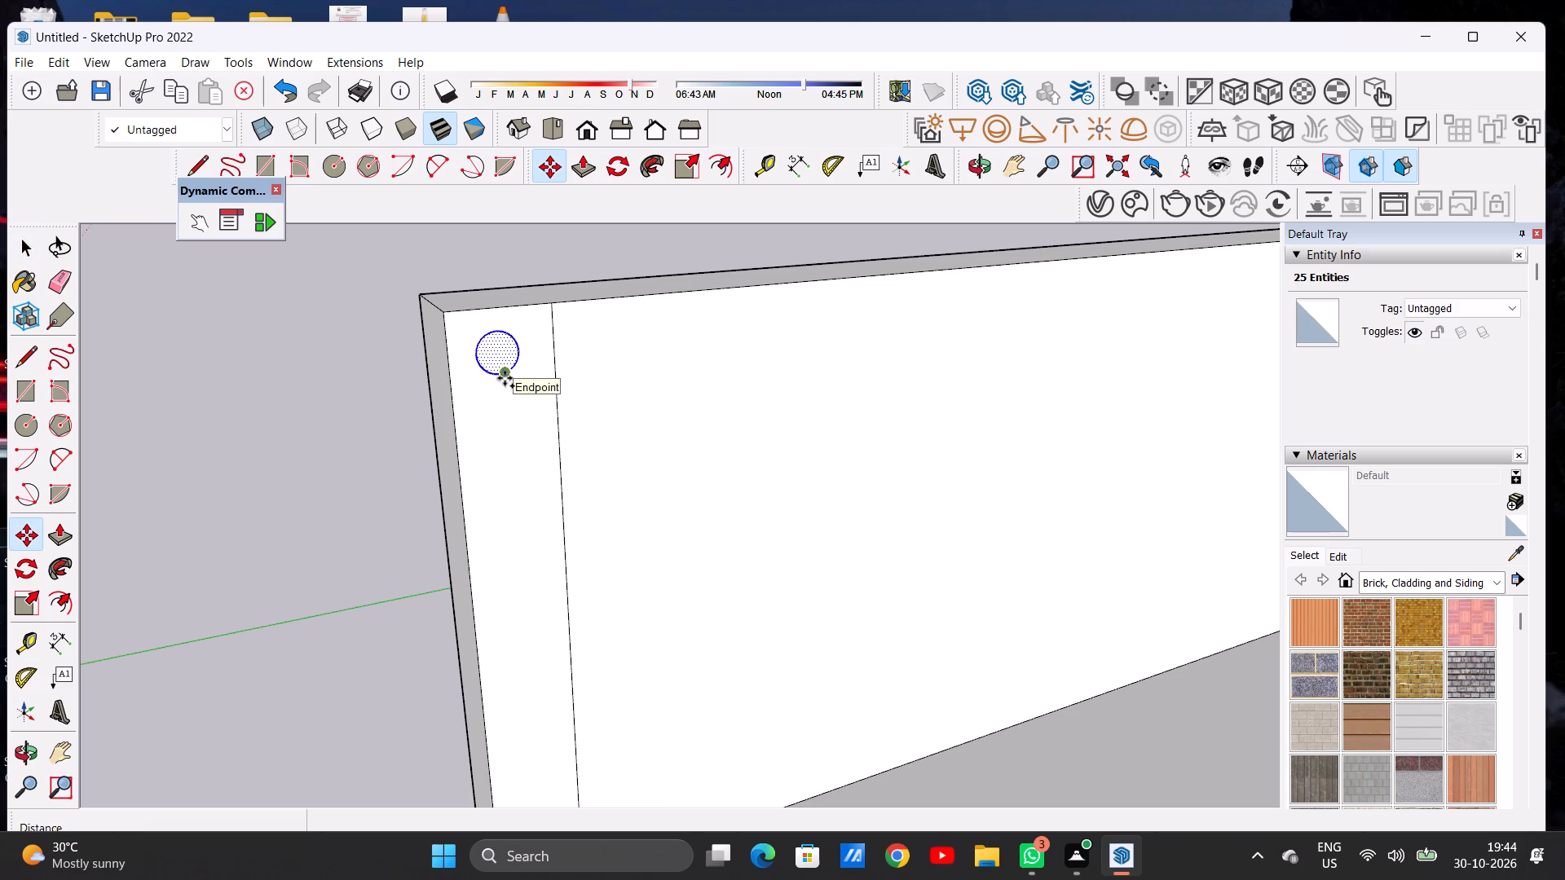
pyautogui.click(505, 378)
pyautogui.scroll(-11, 503, 403)
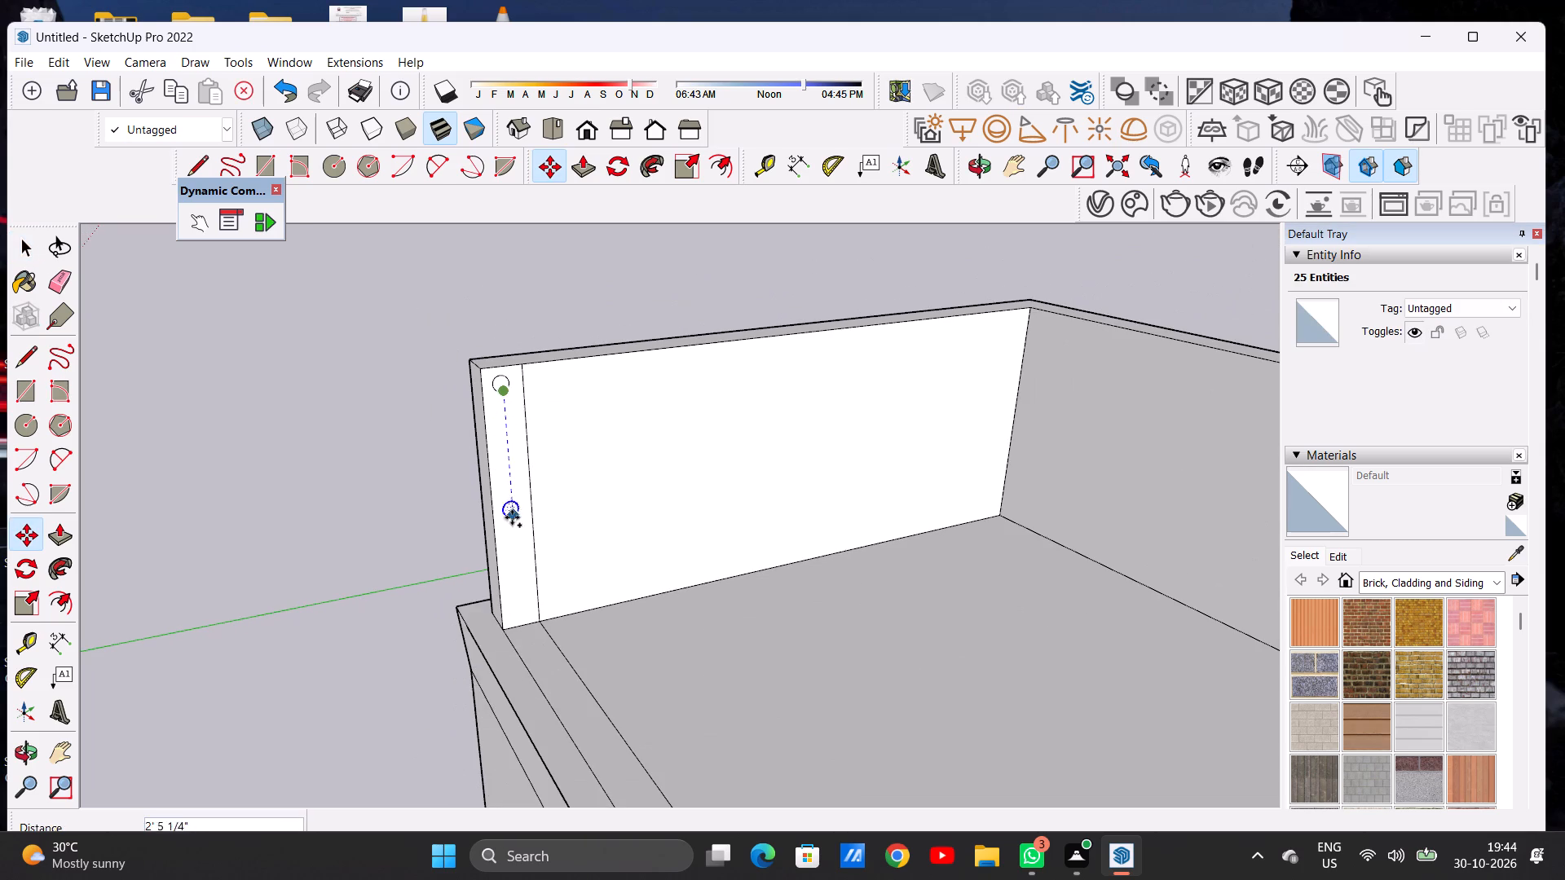
pyautogui.scroll(11, 513, 543)
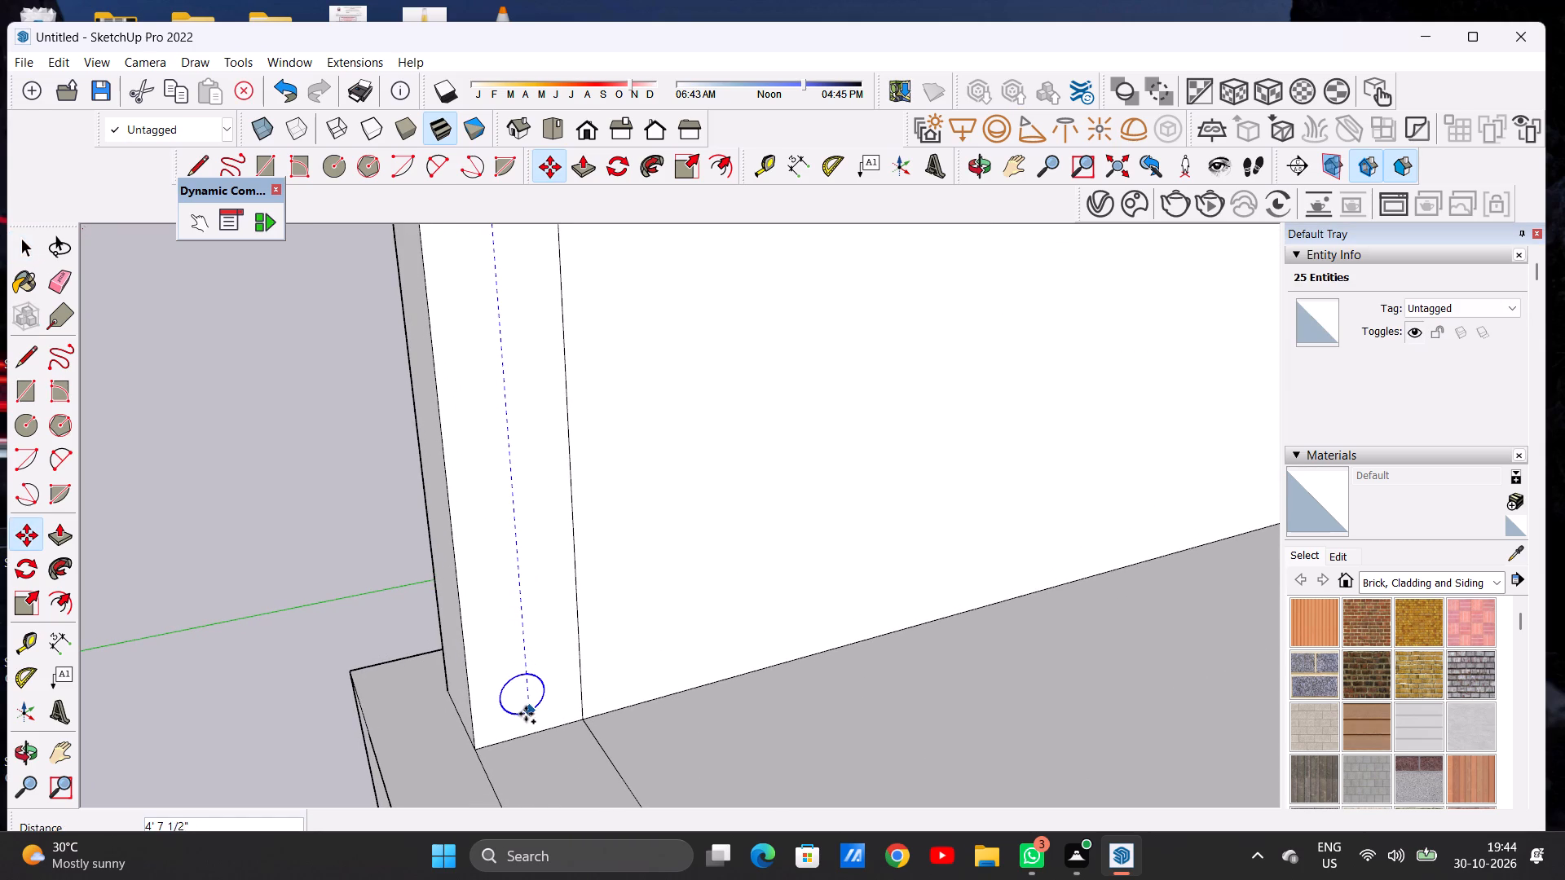
pyautogui.click(527, 715)
# Place four more copies of the circle between the top and bottom ones, forming a roughly even vertical column of six.
pyautogui.click(527, 715)
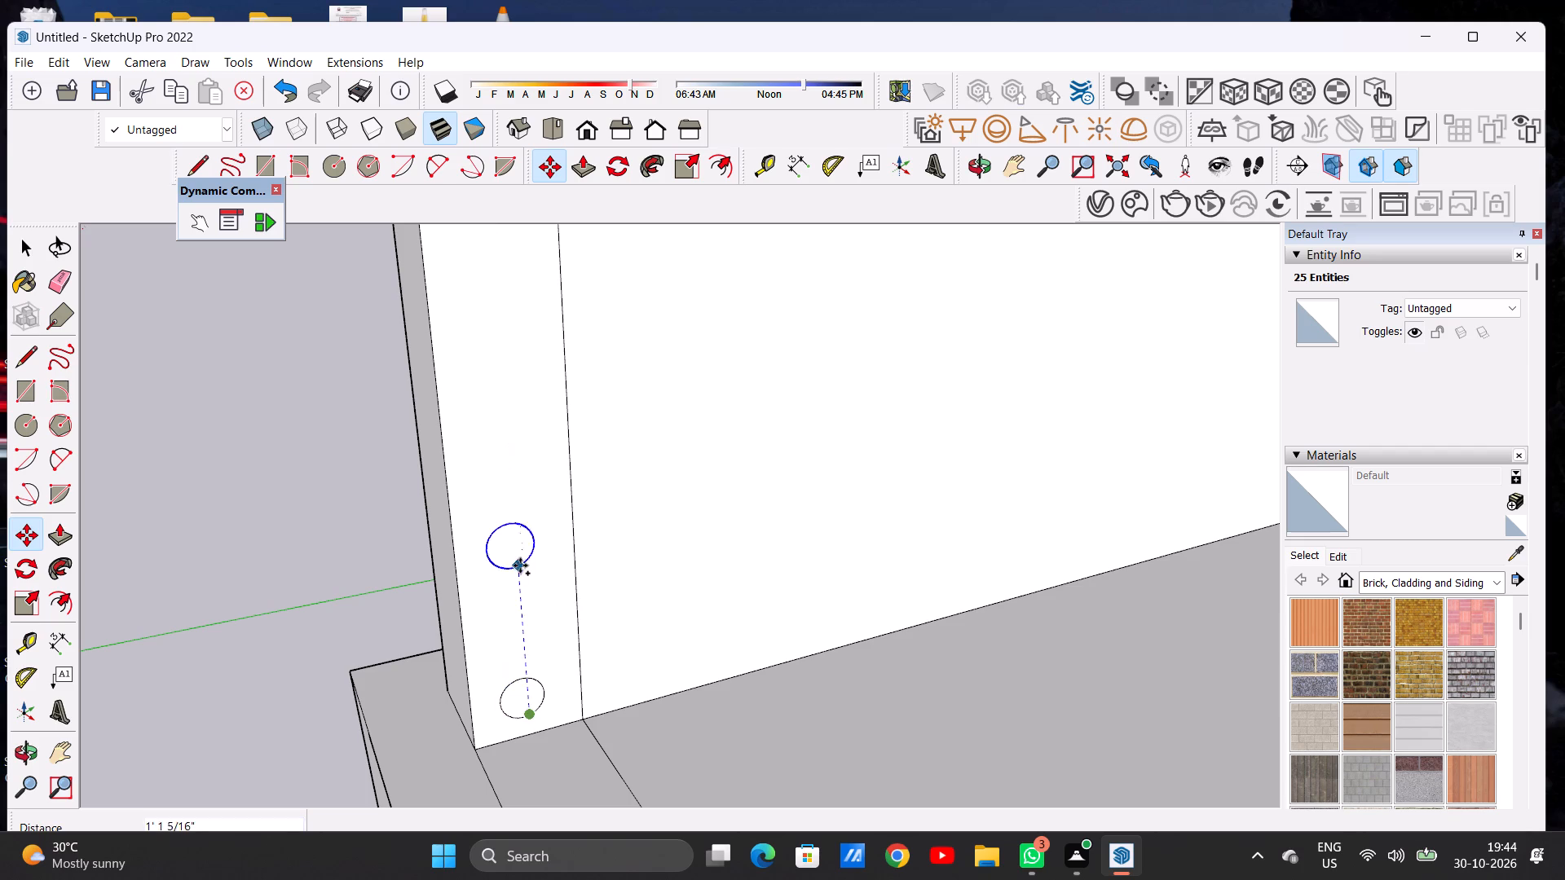
pyautogui.scroll(-11, 514, 576)
pyautogui.scroll(4, 508, 469)
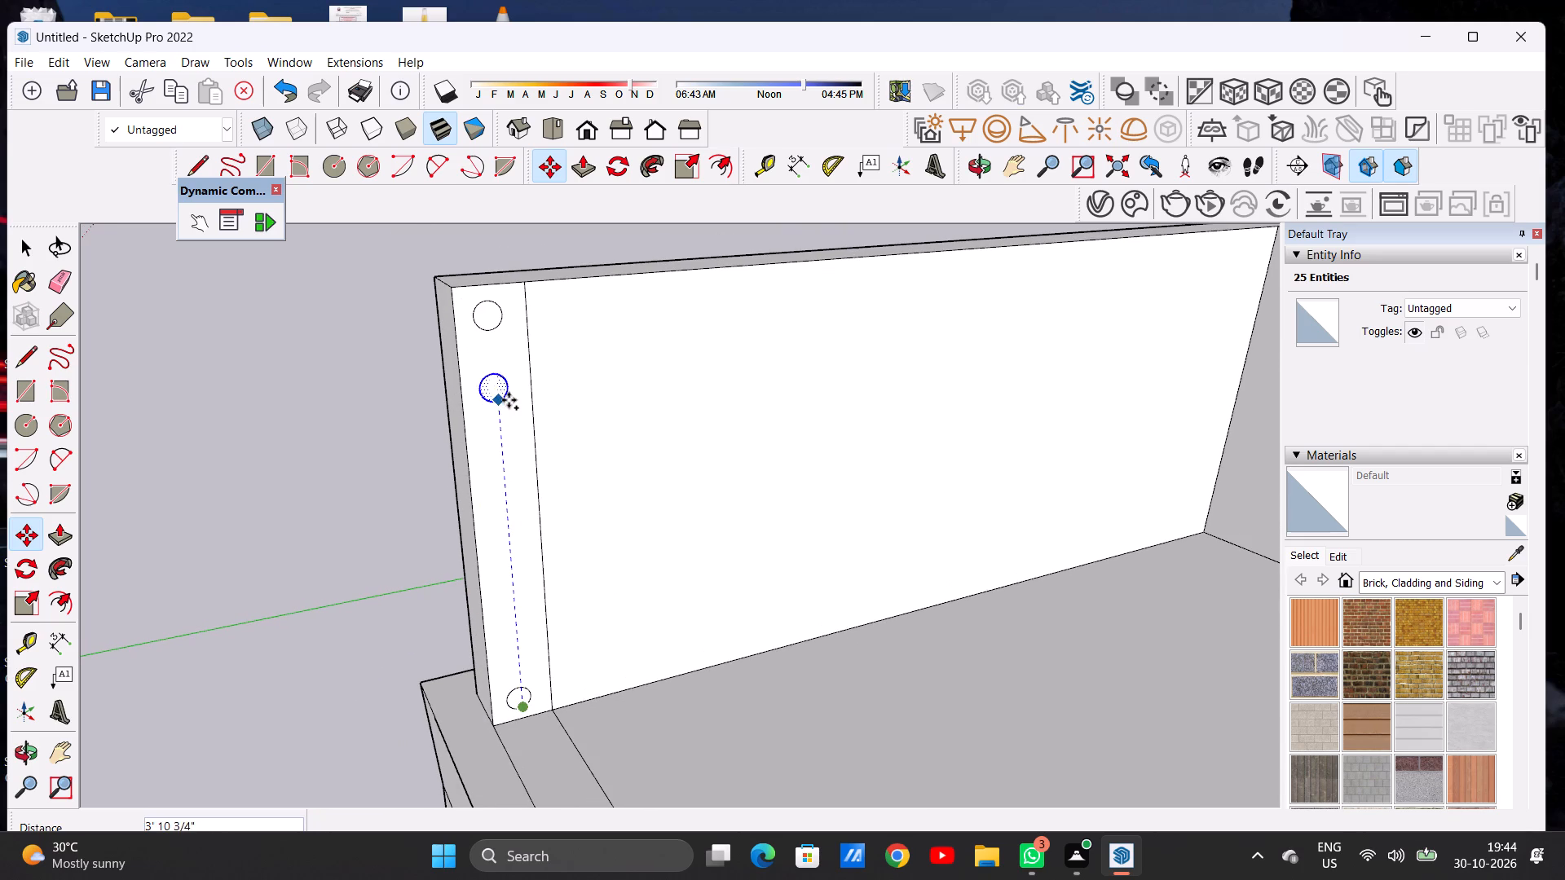
pyautogui.click(498, 400)
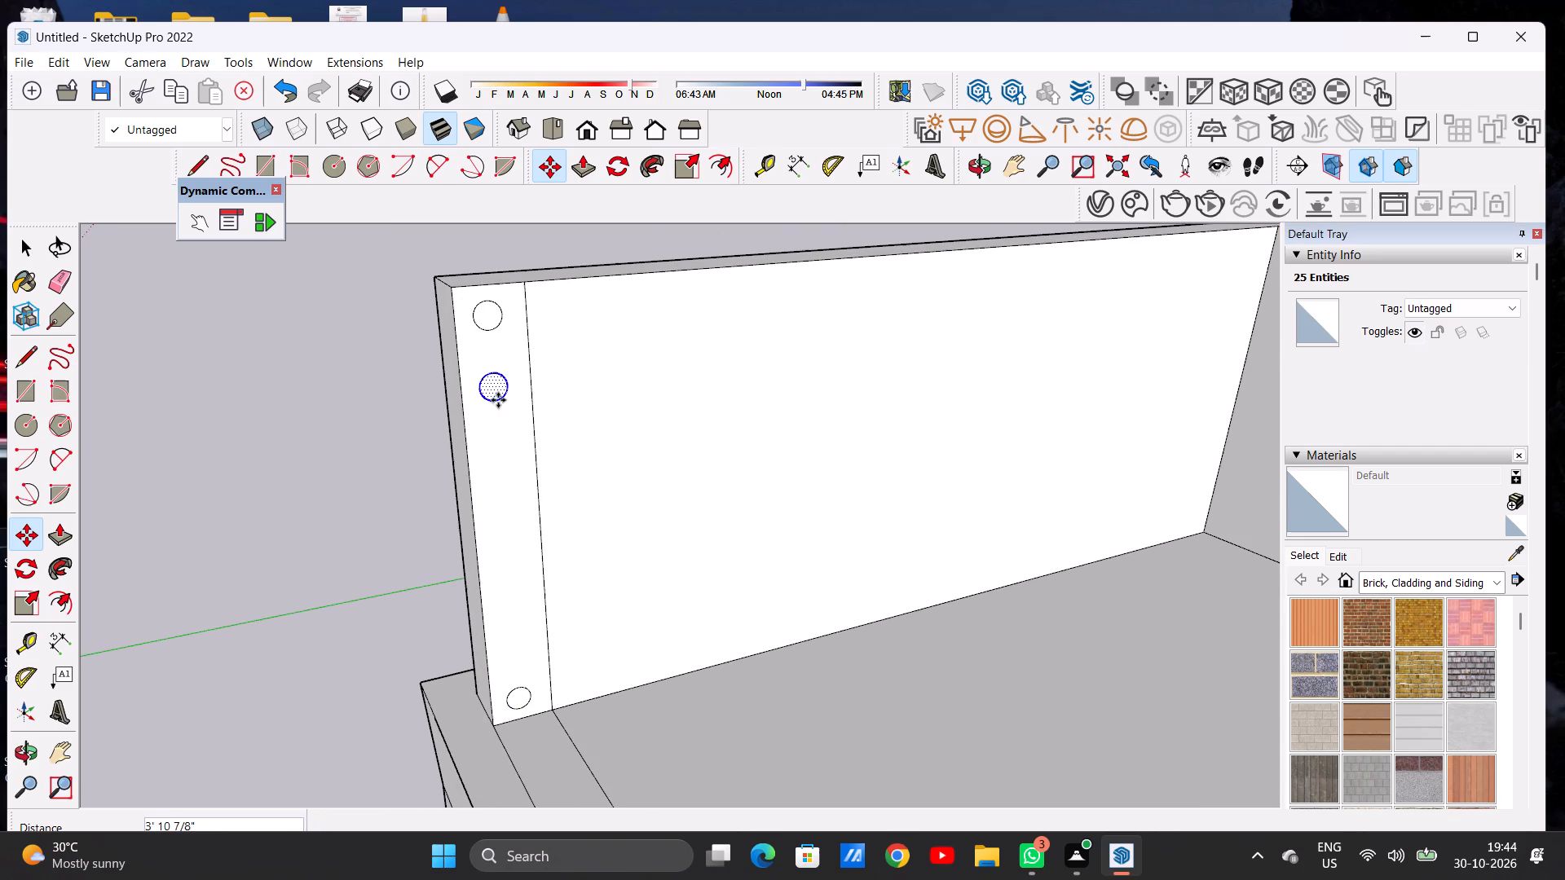
pyautogui.click(498, 400)
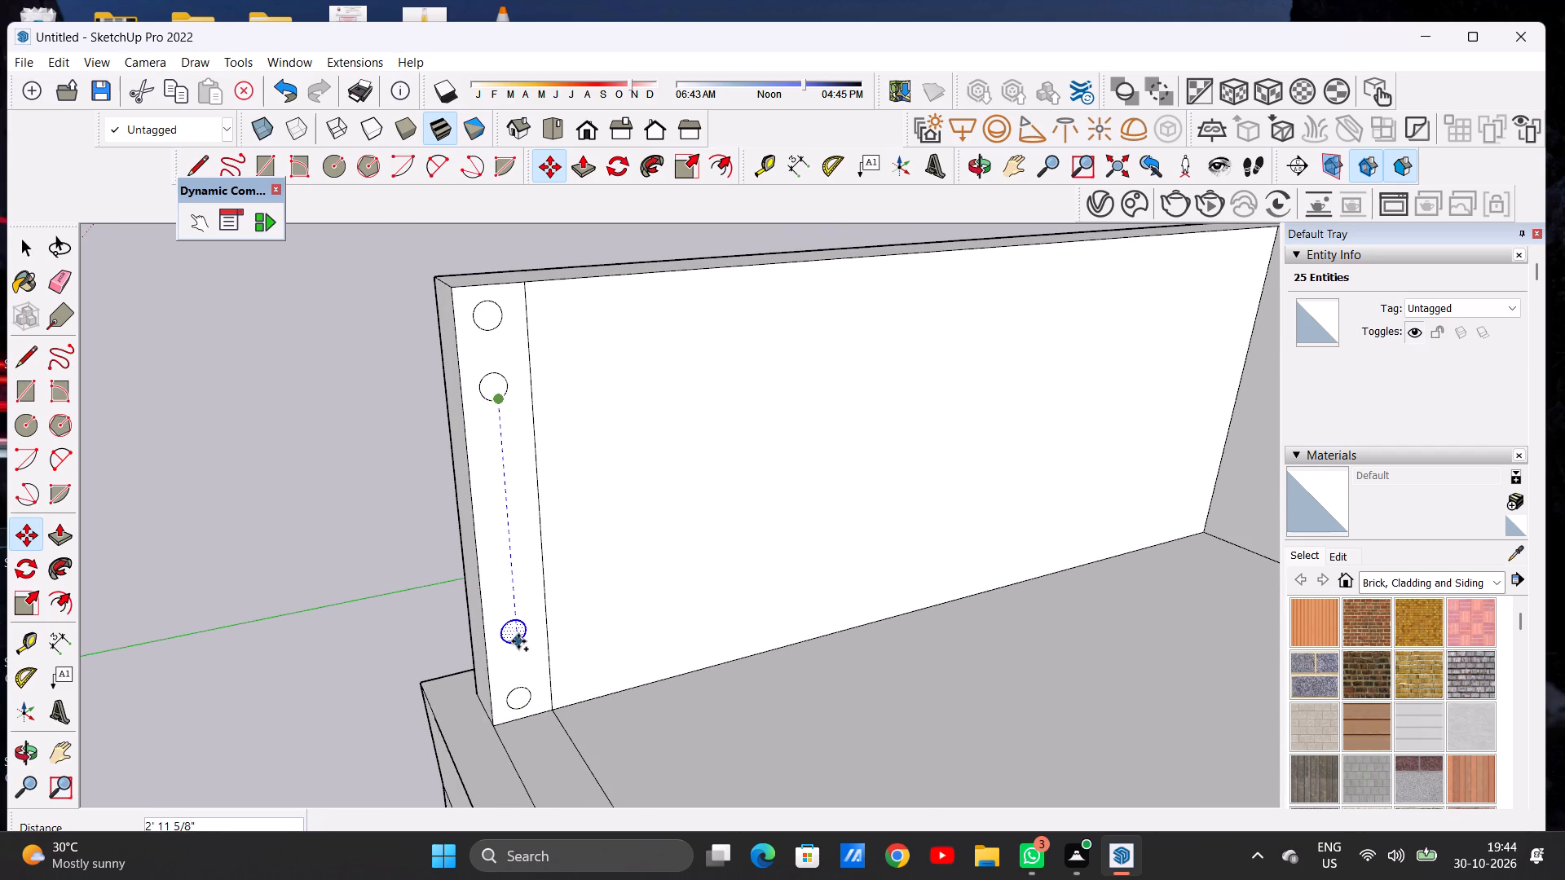
pyautogui.click(516, 636)
pyautogui.click(516, 636)
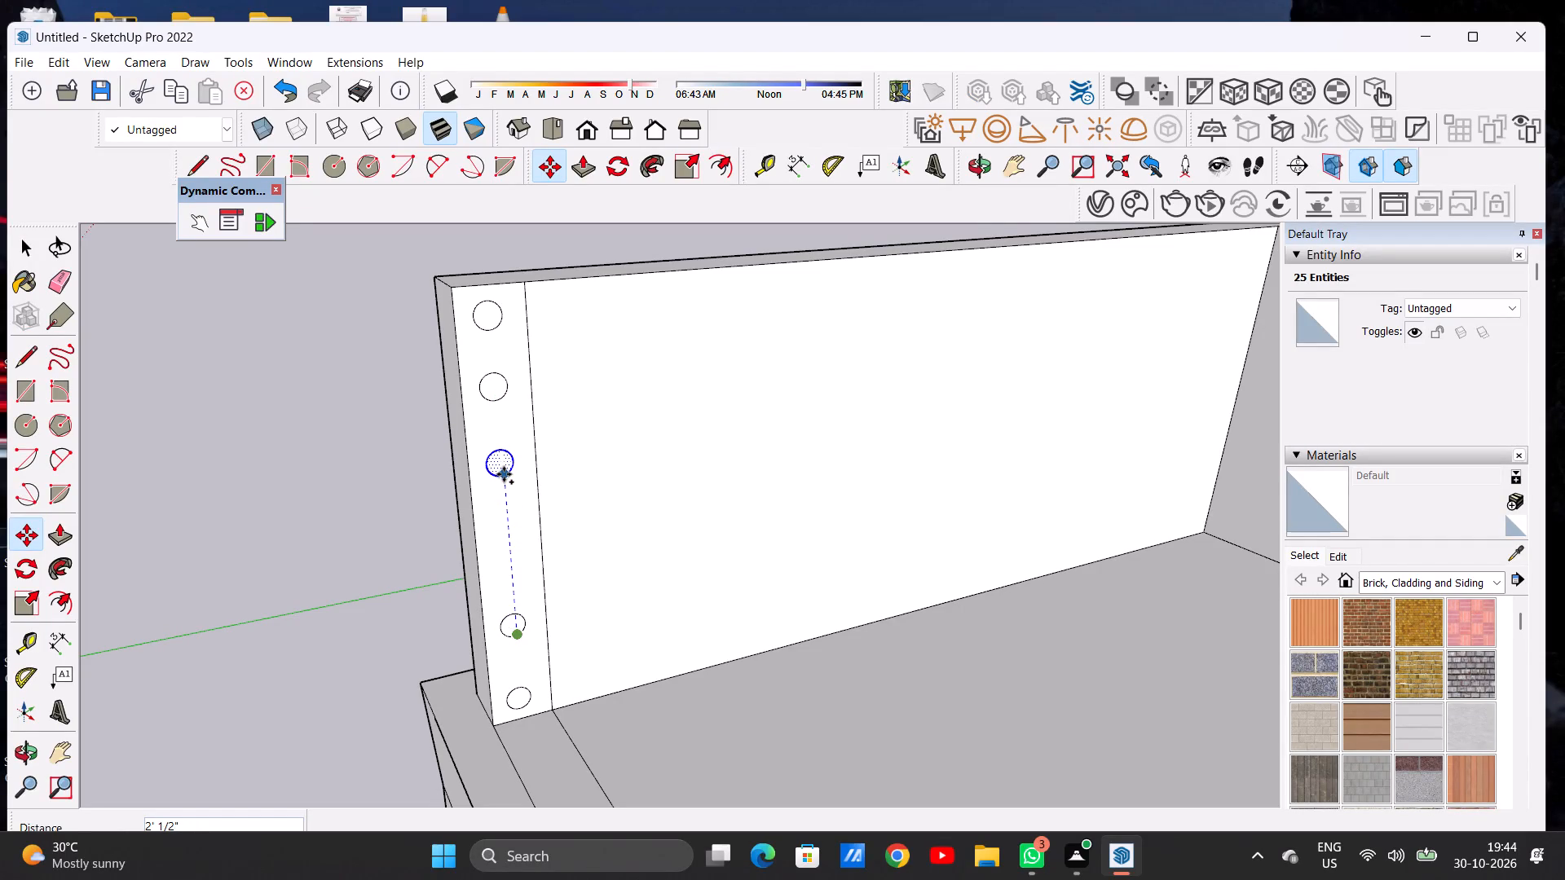
pyautogui.click(504, 470)
pyautogui.click(504, 470)
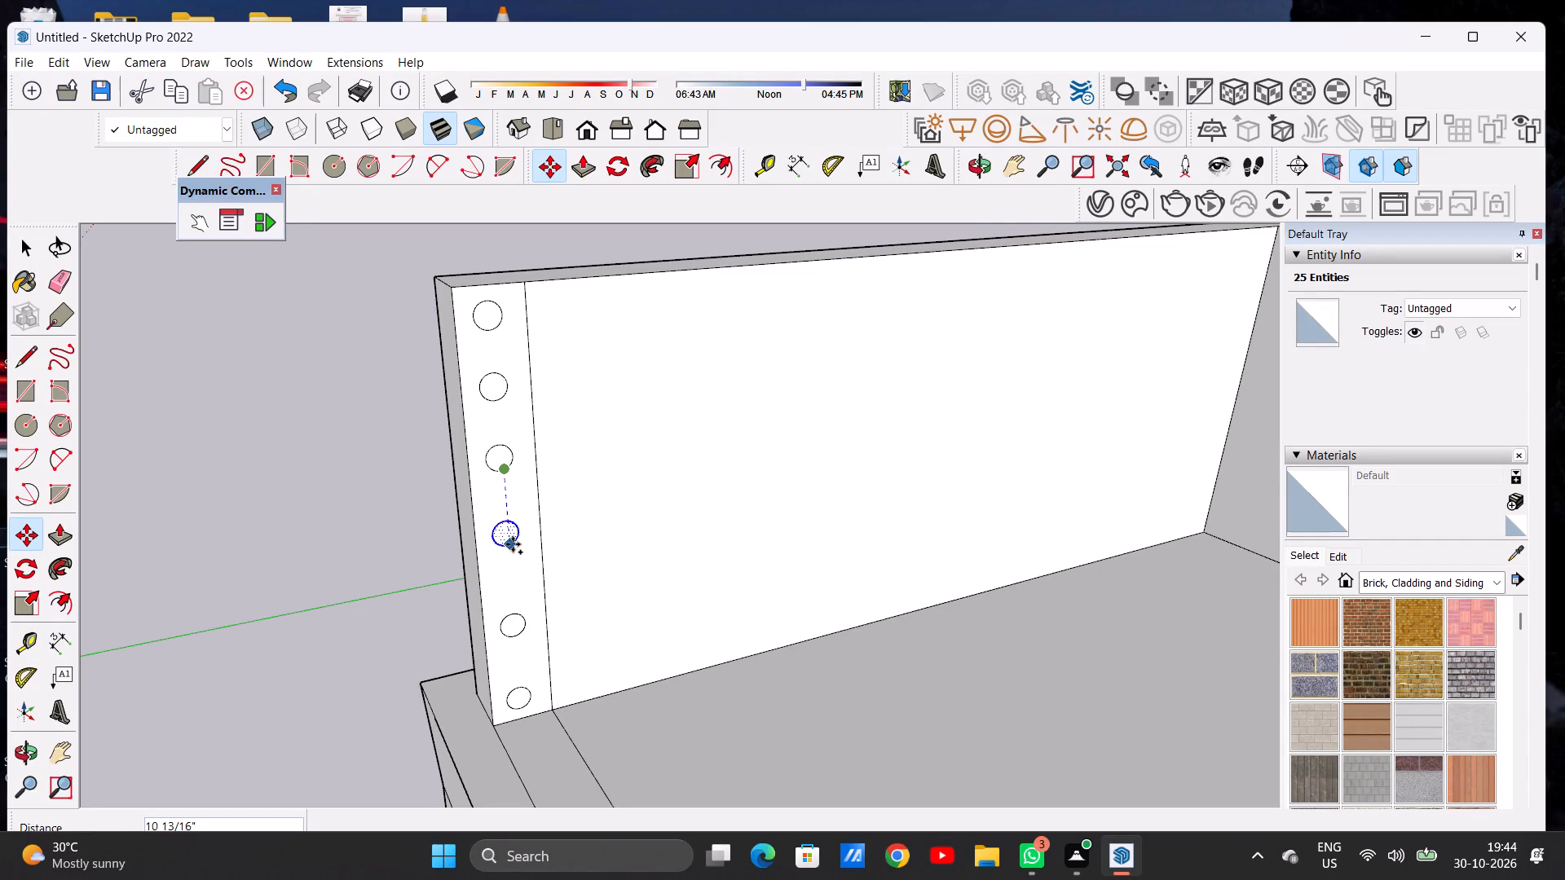
pyautogui.click(509, 555)
pyautogui.press('space')
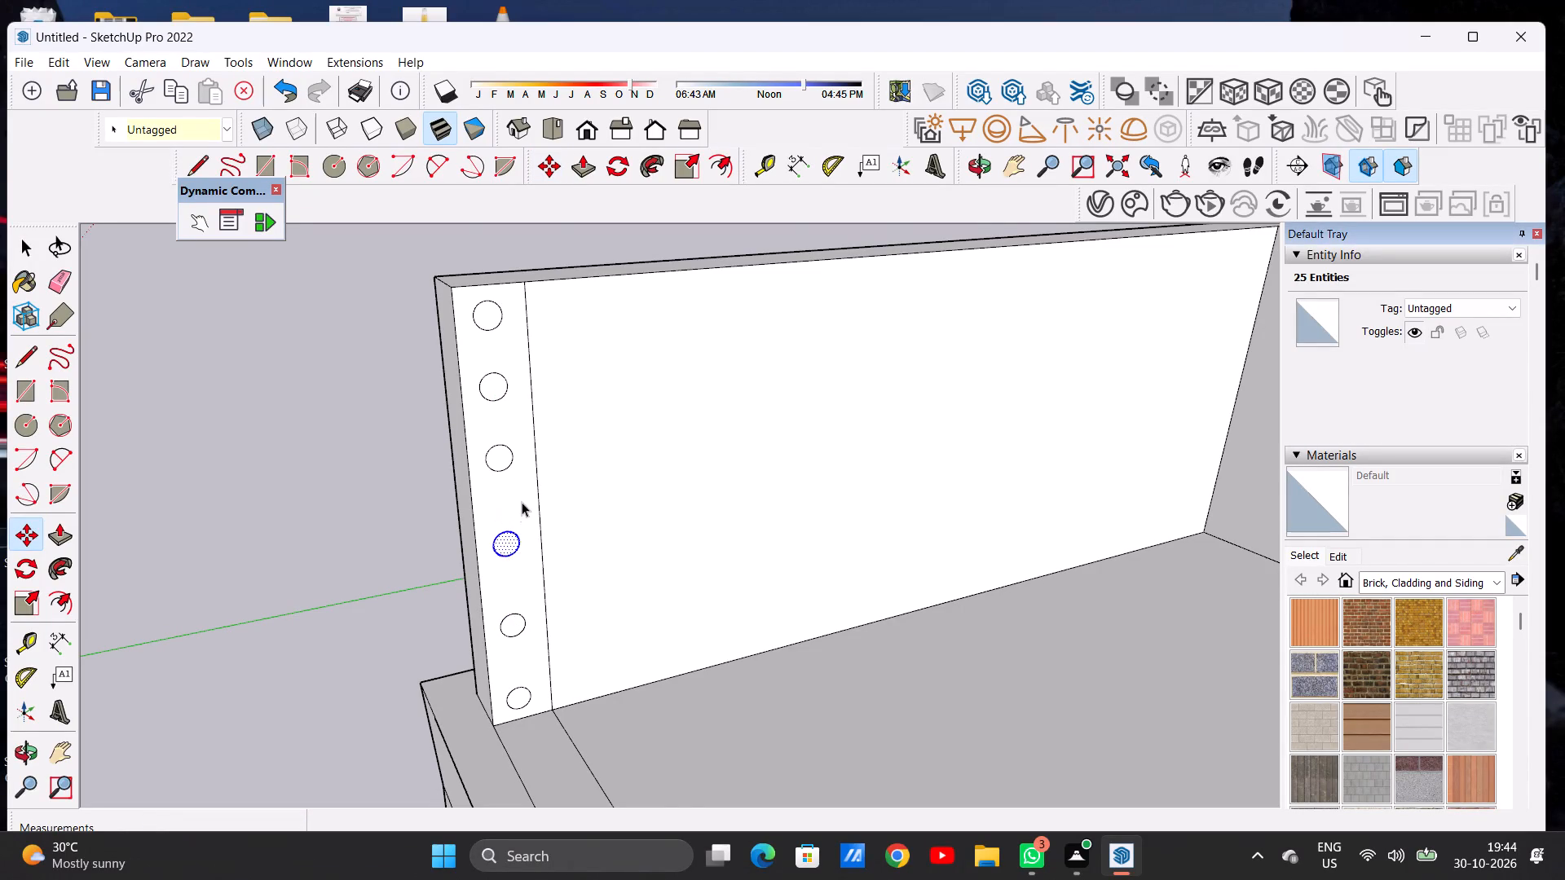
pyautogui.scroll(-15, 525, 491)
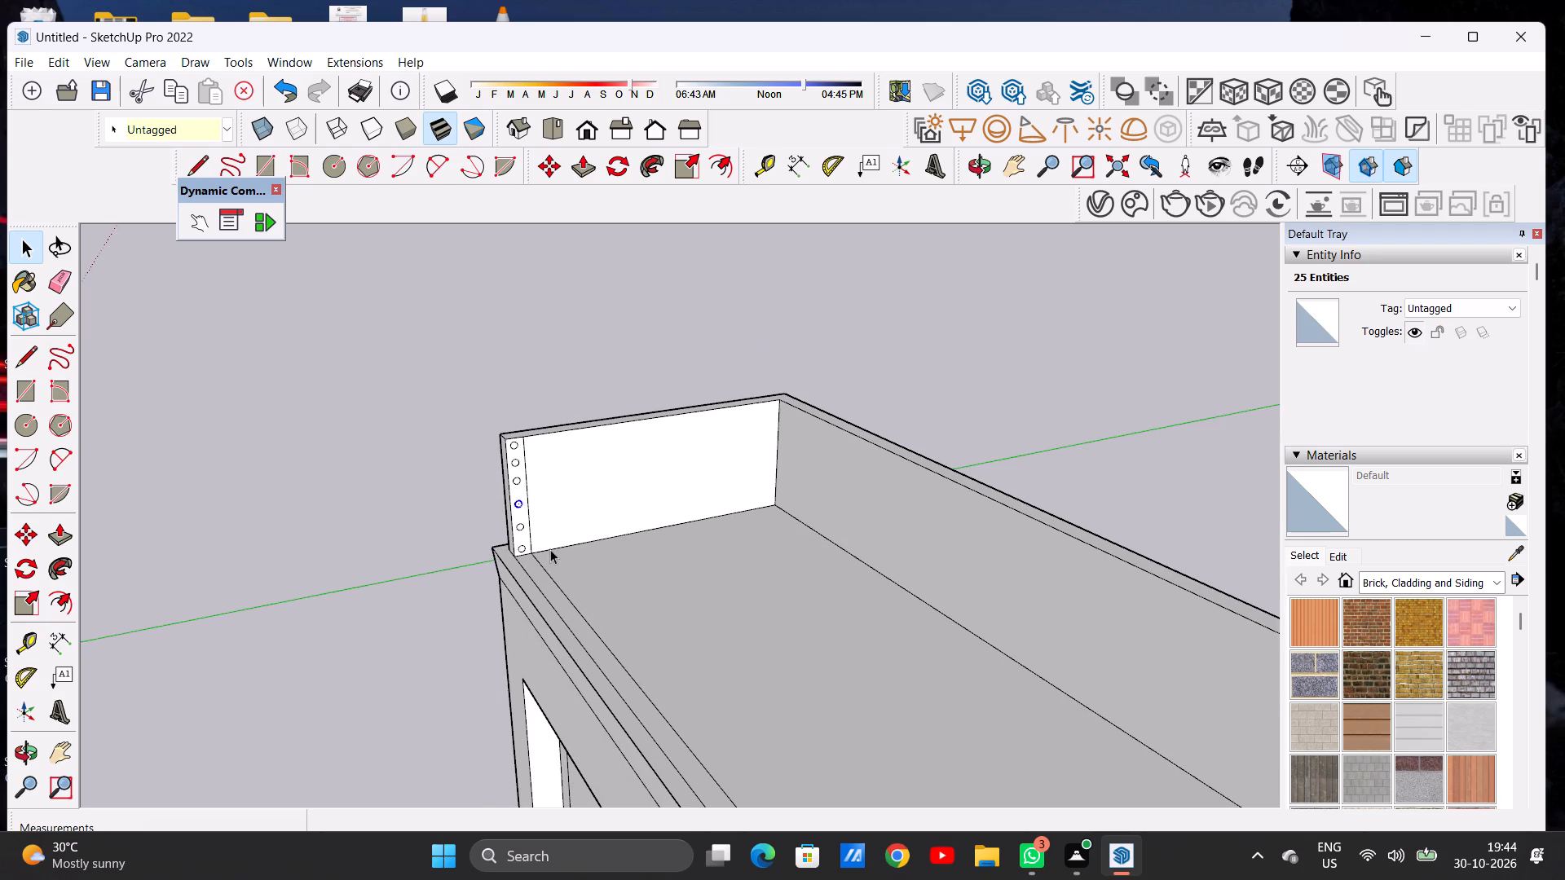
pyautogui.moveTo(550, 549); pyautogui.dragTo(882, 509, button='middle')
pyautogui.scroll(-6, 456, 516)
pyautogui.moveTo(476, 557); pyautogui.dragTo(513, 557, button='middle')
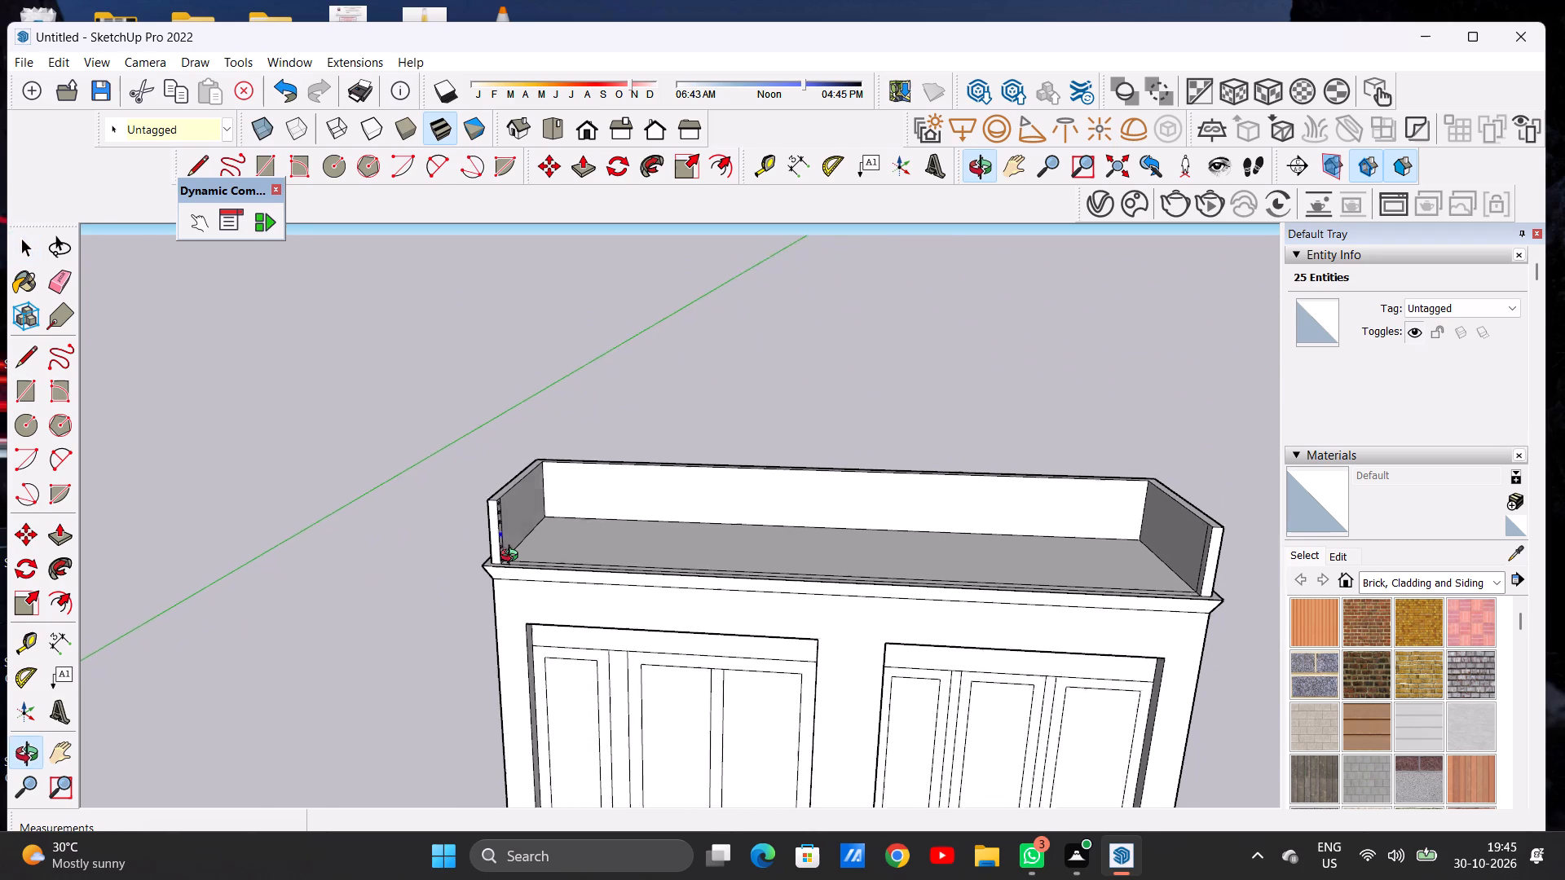
# Draw a circle of about 2 1/8" radius on the narrow strip along the roof's open front edge, toward the door-side parapet wall.
pyautogui.moveTo(513, 557); pyautogui.dragTo(517, 557, button='middle')
pyautogui.click(390, 589)
pyautogui.scroll(-5, 339, 500)
pyautogui.moveTo(650, 503); pyautogui.dragTo(684, 597, button='middle')
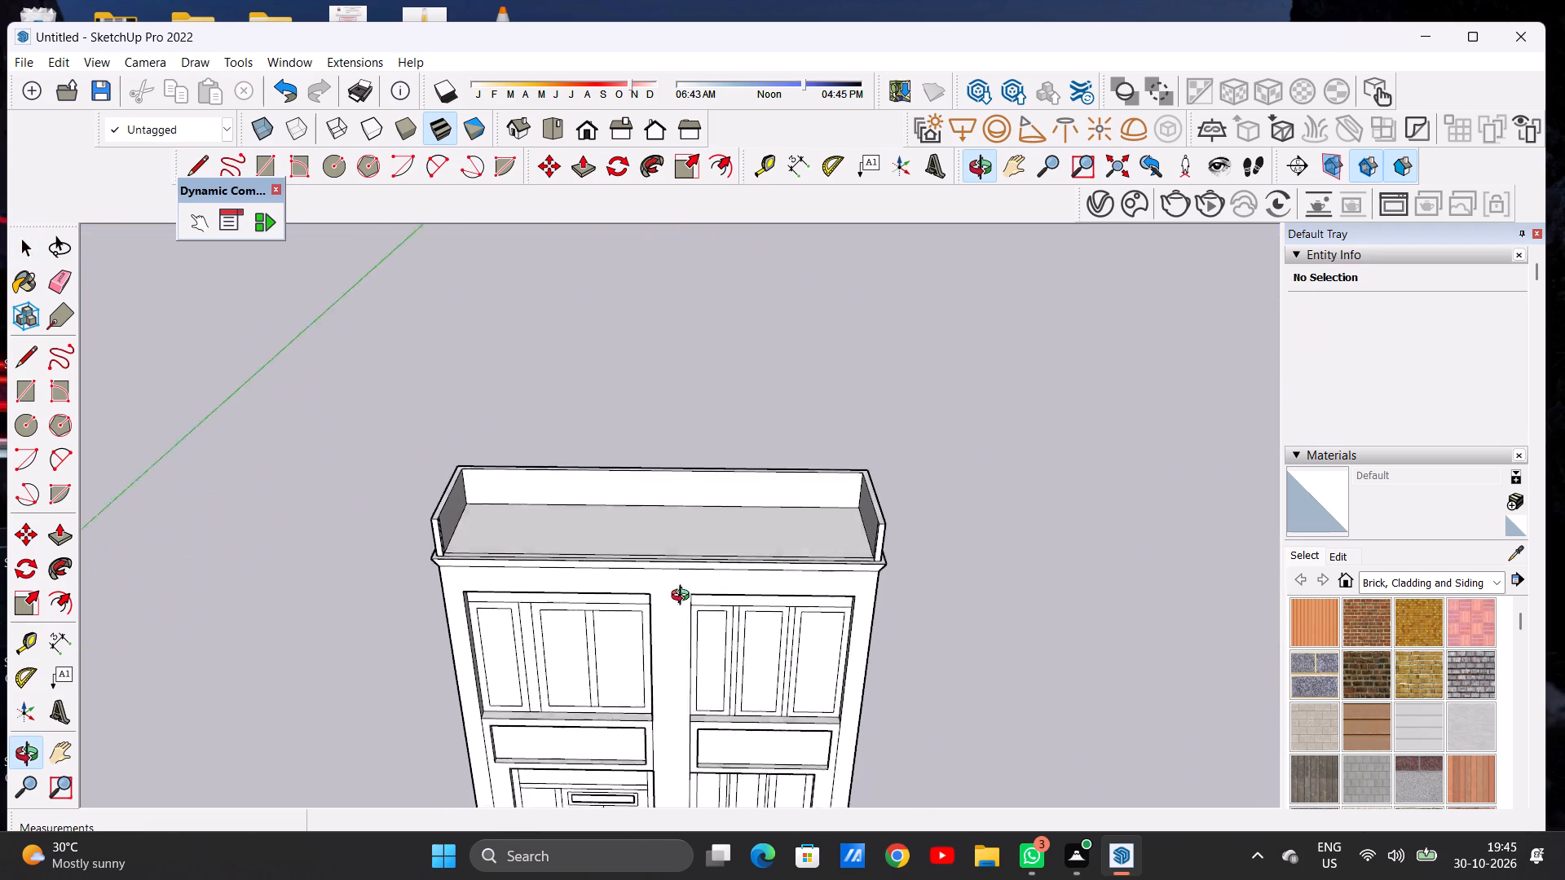
pyautogui.moveTo(684, 597); pyautogui.dragTo(708, 680, button='middle')
pyautogui.scroll(7, 537, 566)
pyautogui.moveTo(543, 556); pyautogui.dragTo(536, 609, button='middle')
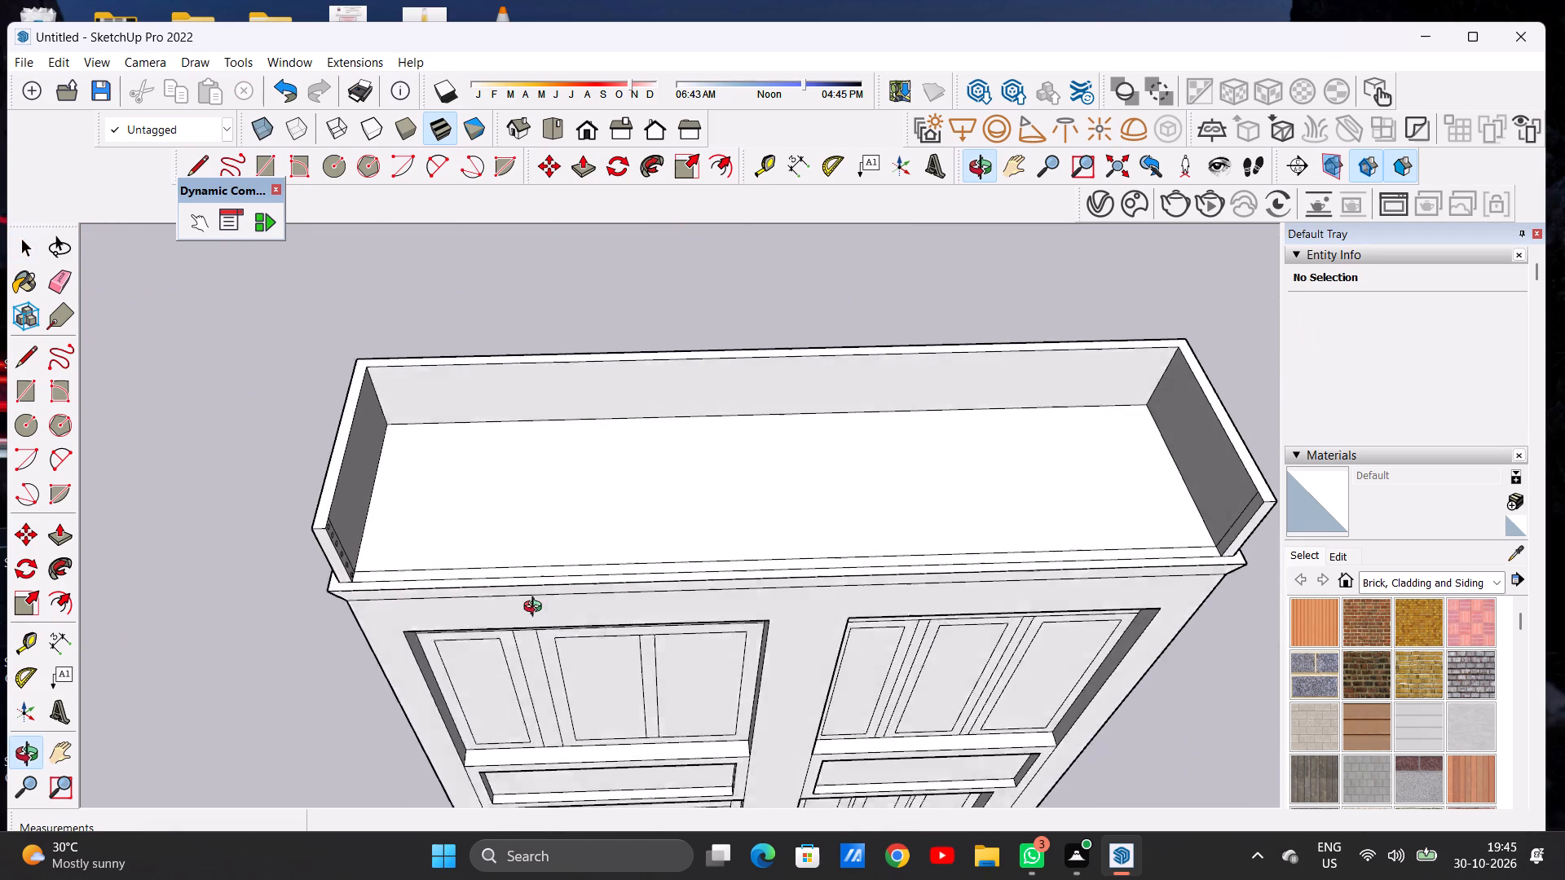
pyautogui.moveTo(536, 609); pyautogui.dragTo(527, 659, button='middle')
pyautogui.scroll(13, 451, 566)
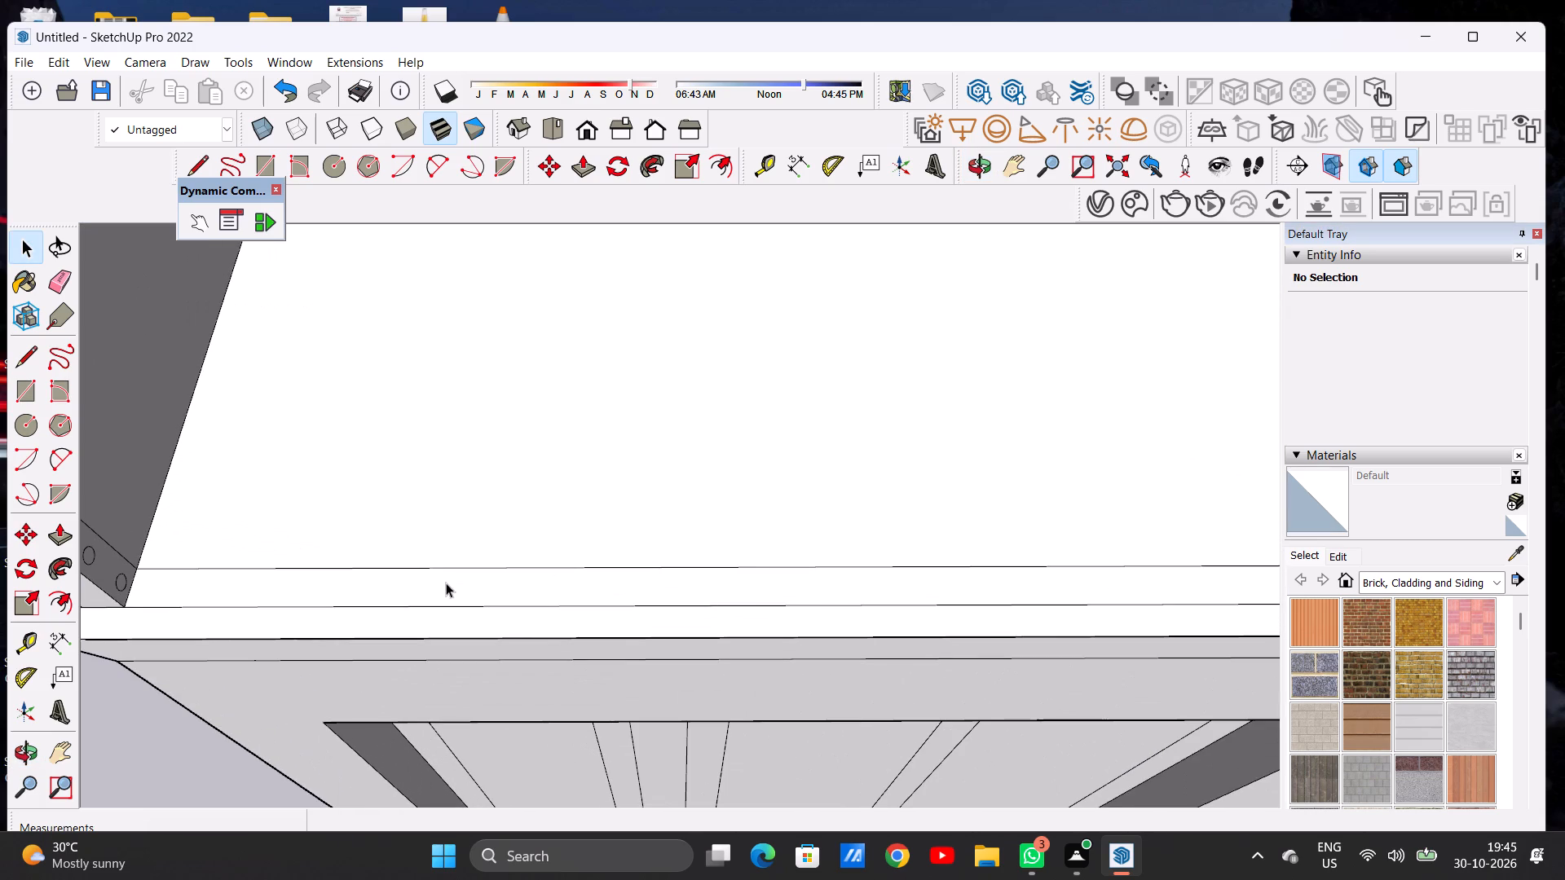
pyautogui.press('c')
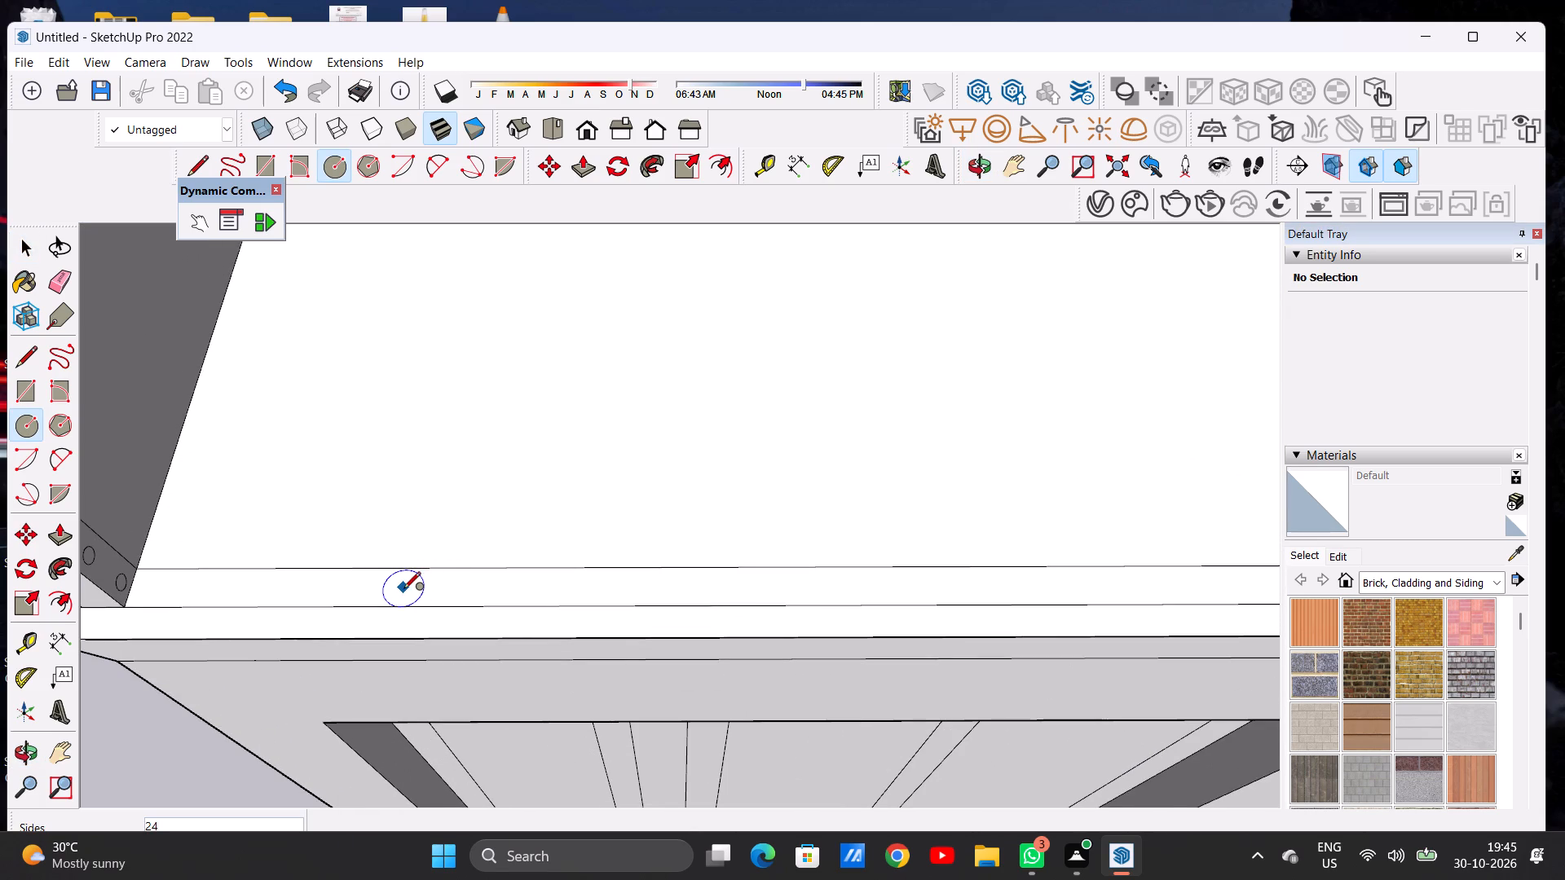
pyautogui.scroll(2, 403, 592)
pyautogui.scroll(-1, 403, 592)
pyautogui.scroll(1, 403, 592)
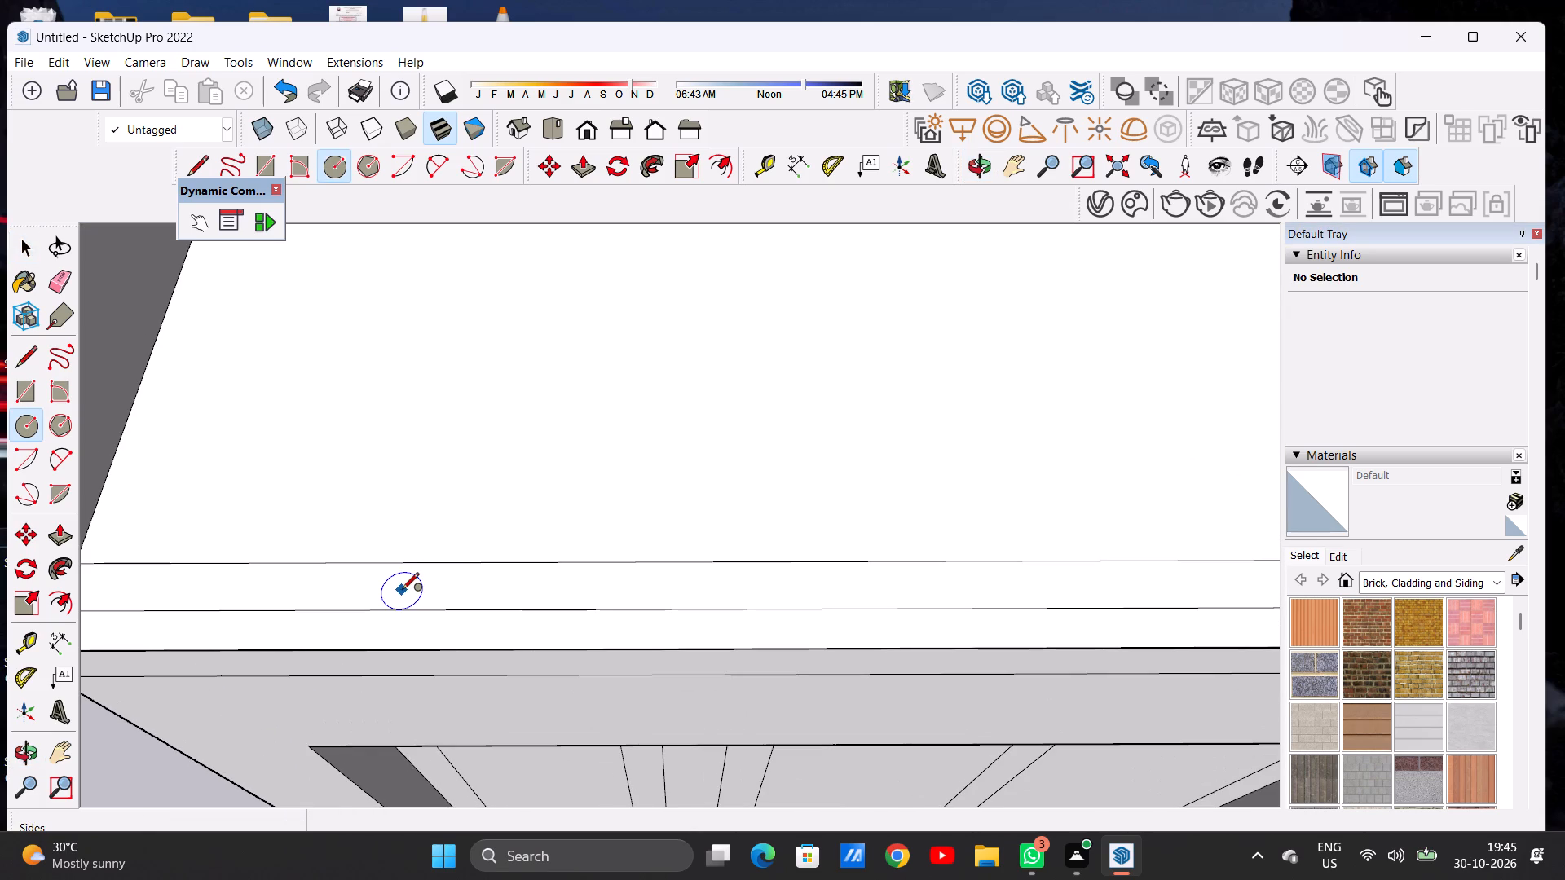
pyautogui.scroll(-6, 403, 582)
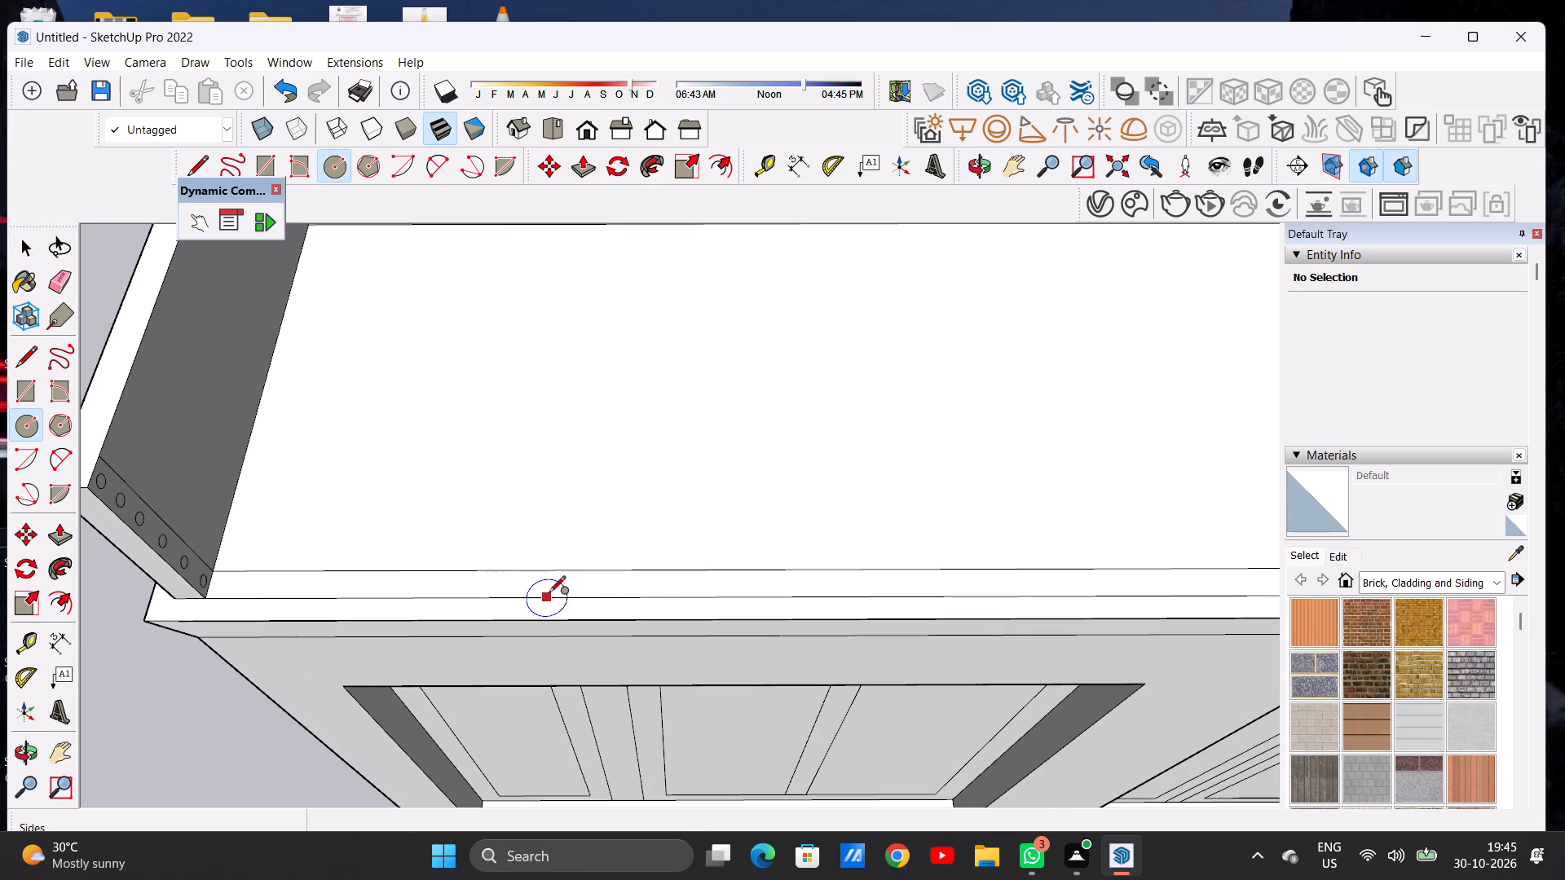
pyautogui.scroll(7, 593, 586)
pyautogui.click(552, 581)
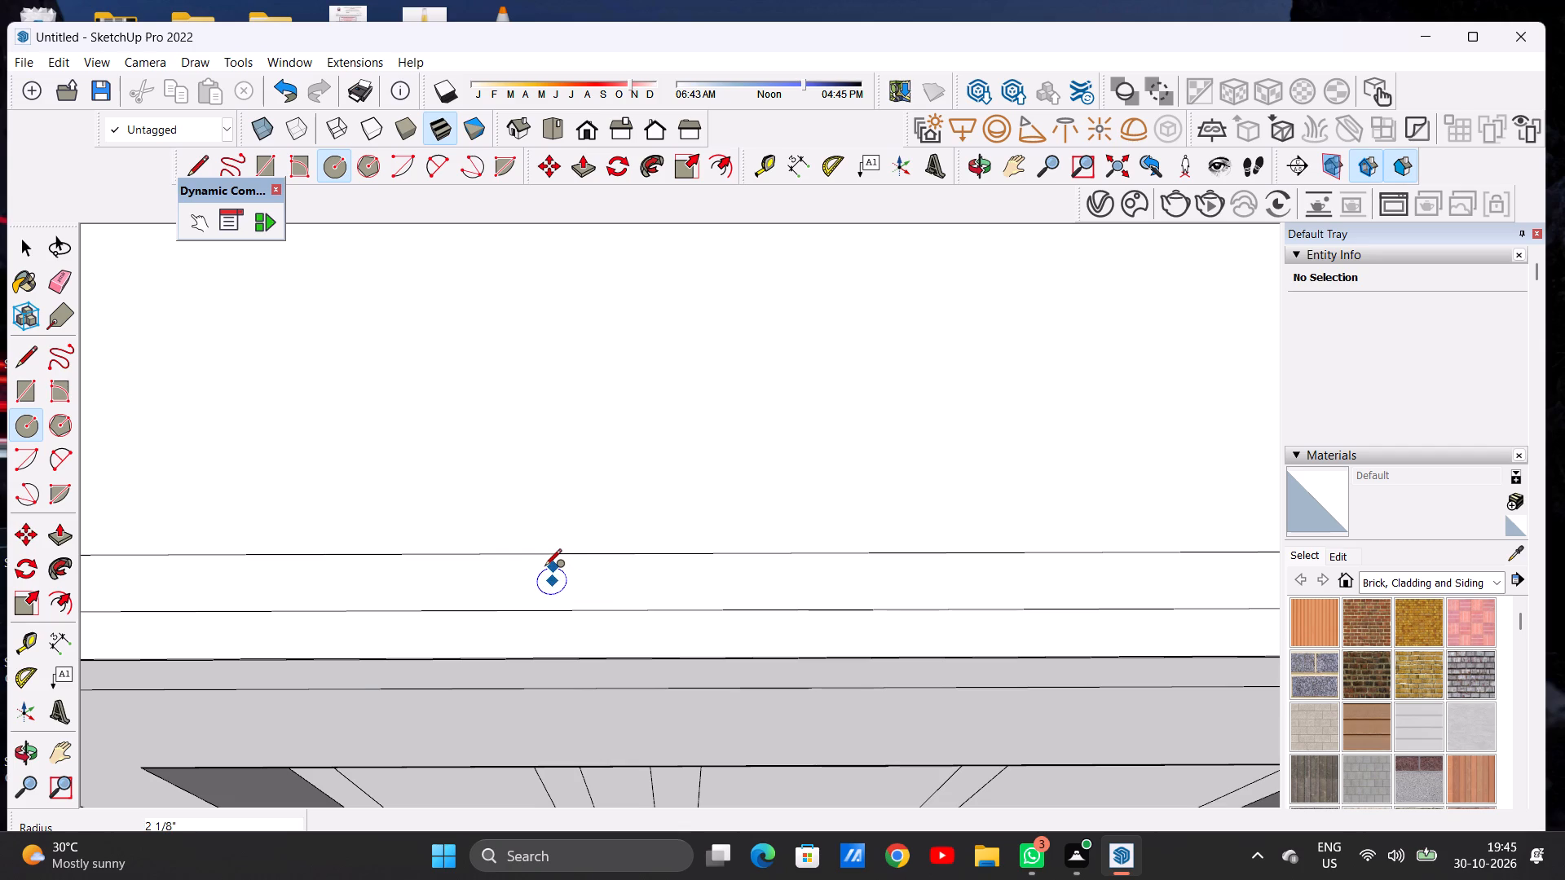
pyautogui.click(544, 565)
pyautogui.press('space')
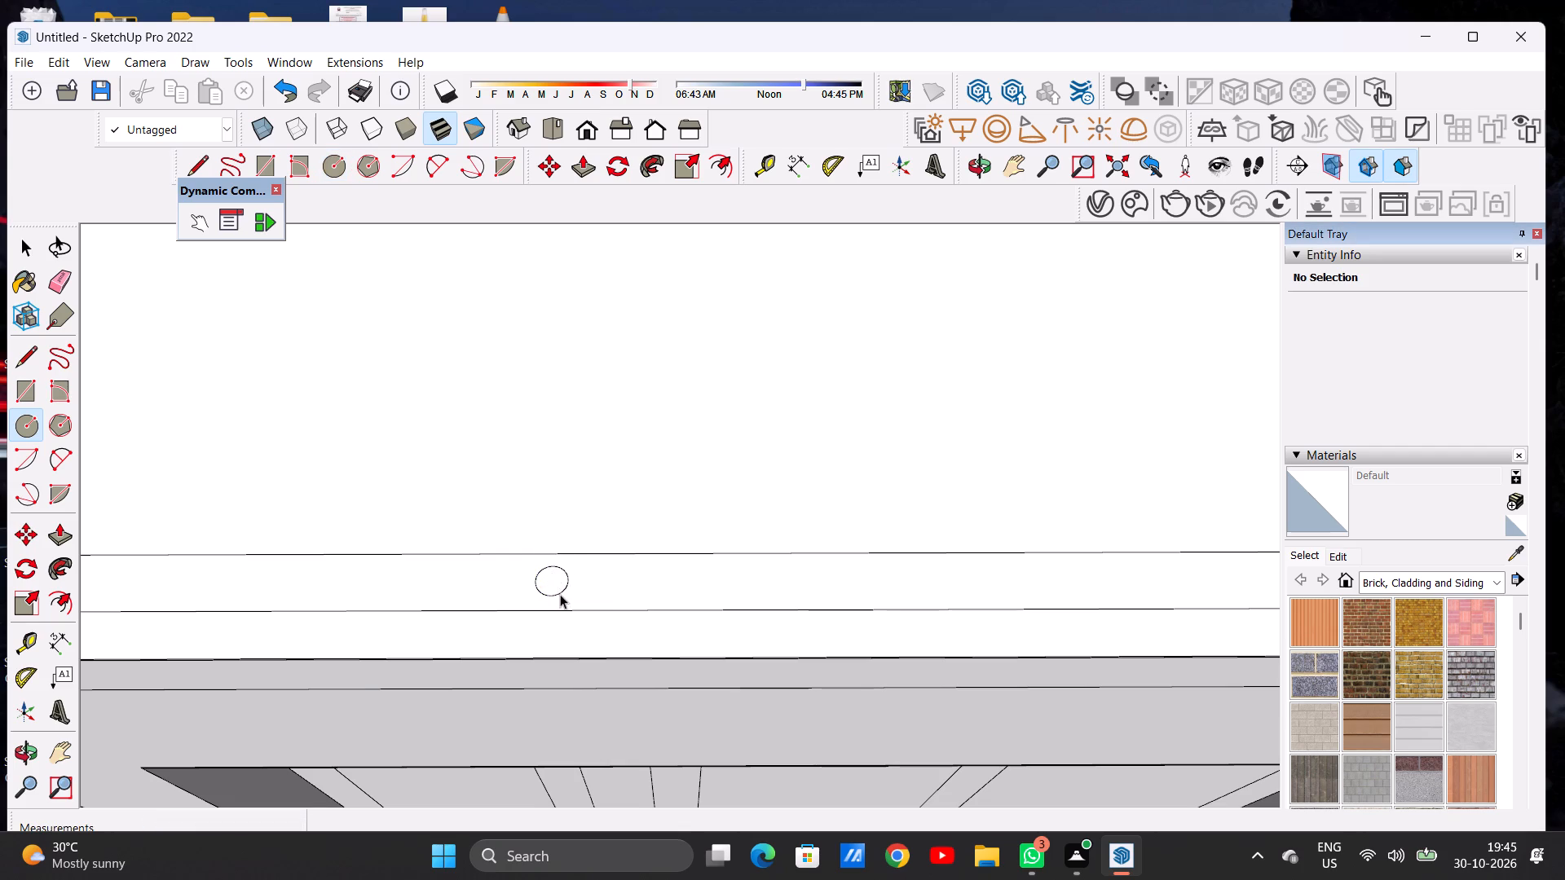
# Select the new circle on the roof's front strip together with its face.
pyautogui.scroll(-10, 560, 594)
pyautogui.scroll(1, 520, 545)
pyautogui.scroll(-4, 520, 545)
pyautogui.moveTo(544, 562); pyautogui.dragTo(549, 525, button='middle')
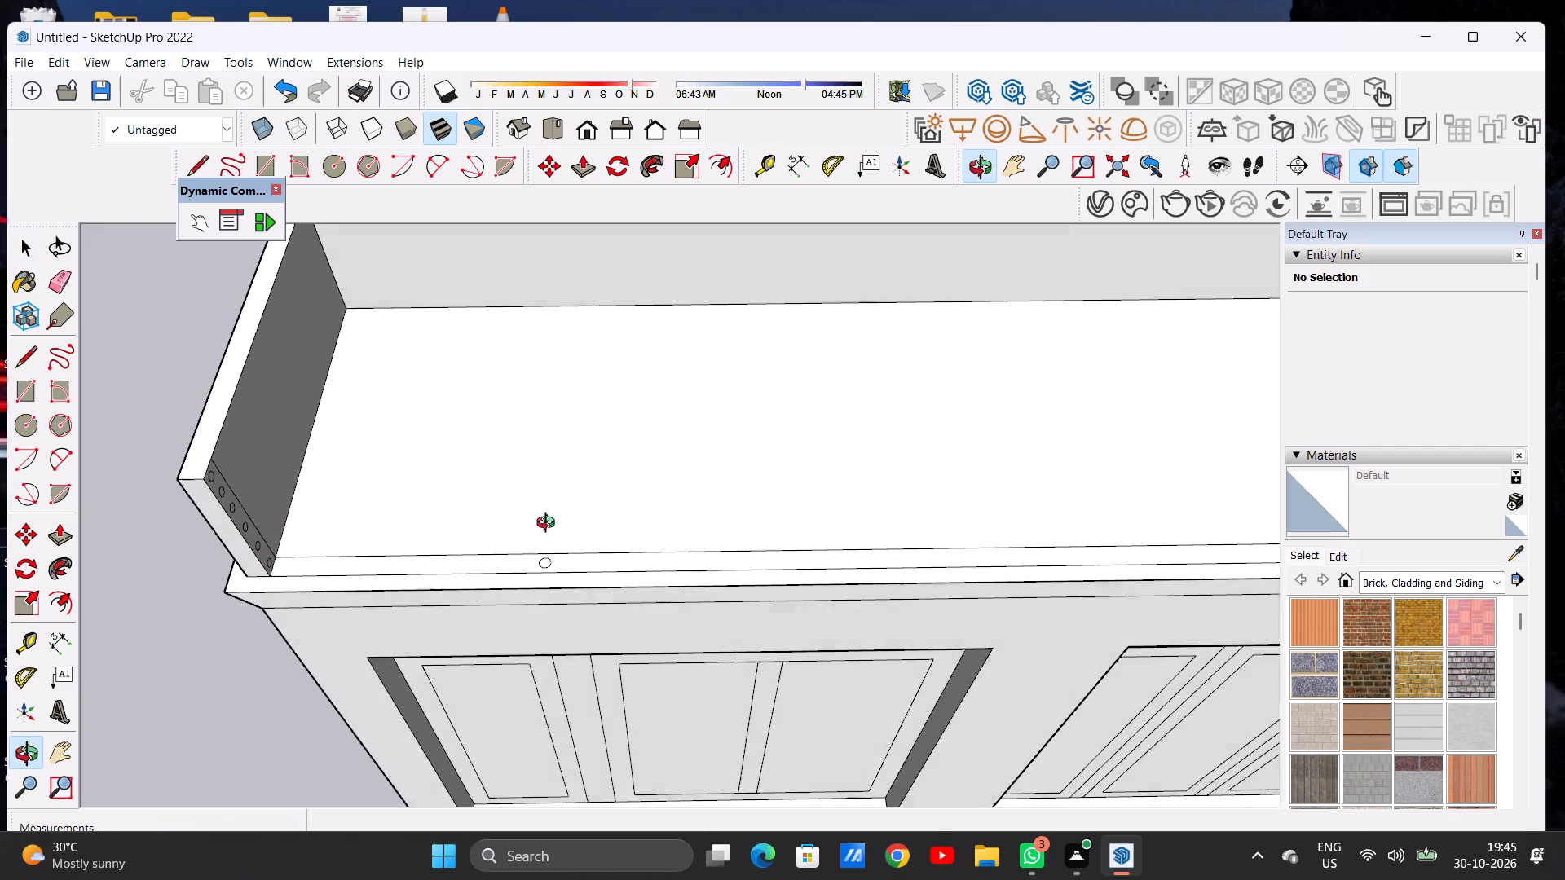
pyautogui.moveTo(549, 525); pyautogui.dragTo(556, 474, button='middle')
pyautogui.scroll(-5, 328, 545)
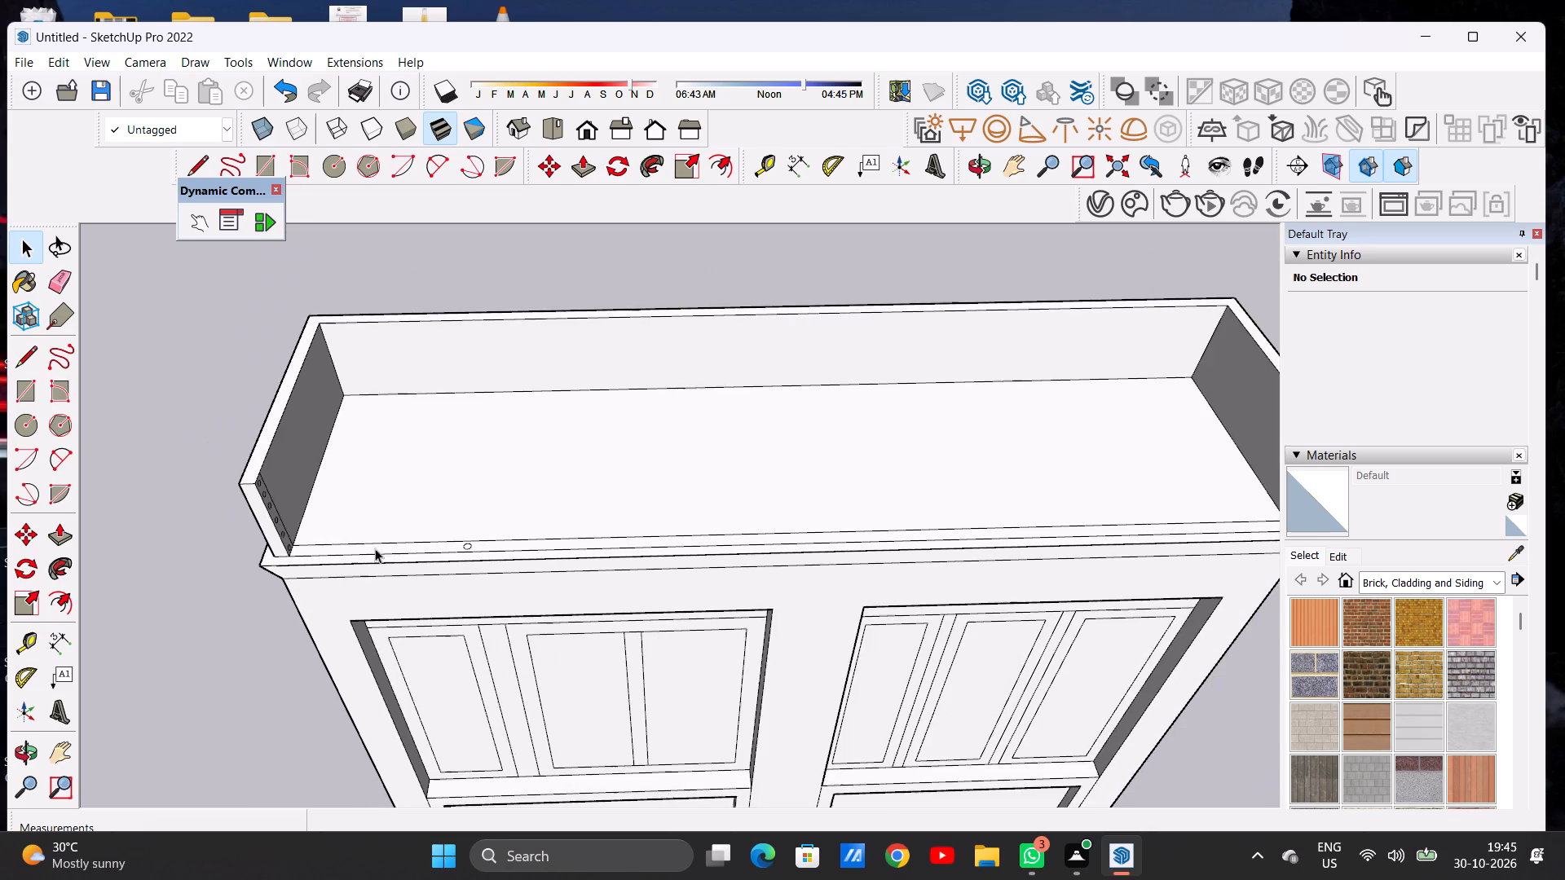
pyautogui.scroll(13, 452, 548)
pyautogui.scroll(-1, 474, 549)
pyautogui.scroll(3, 474, 549)
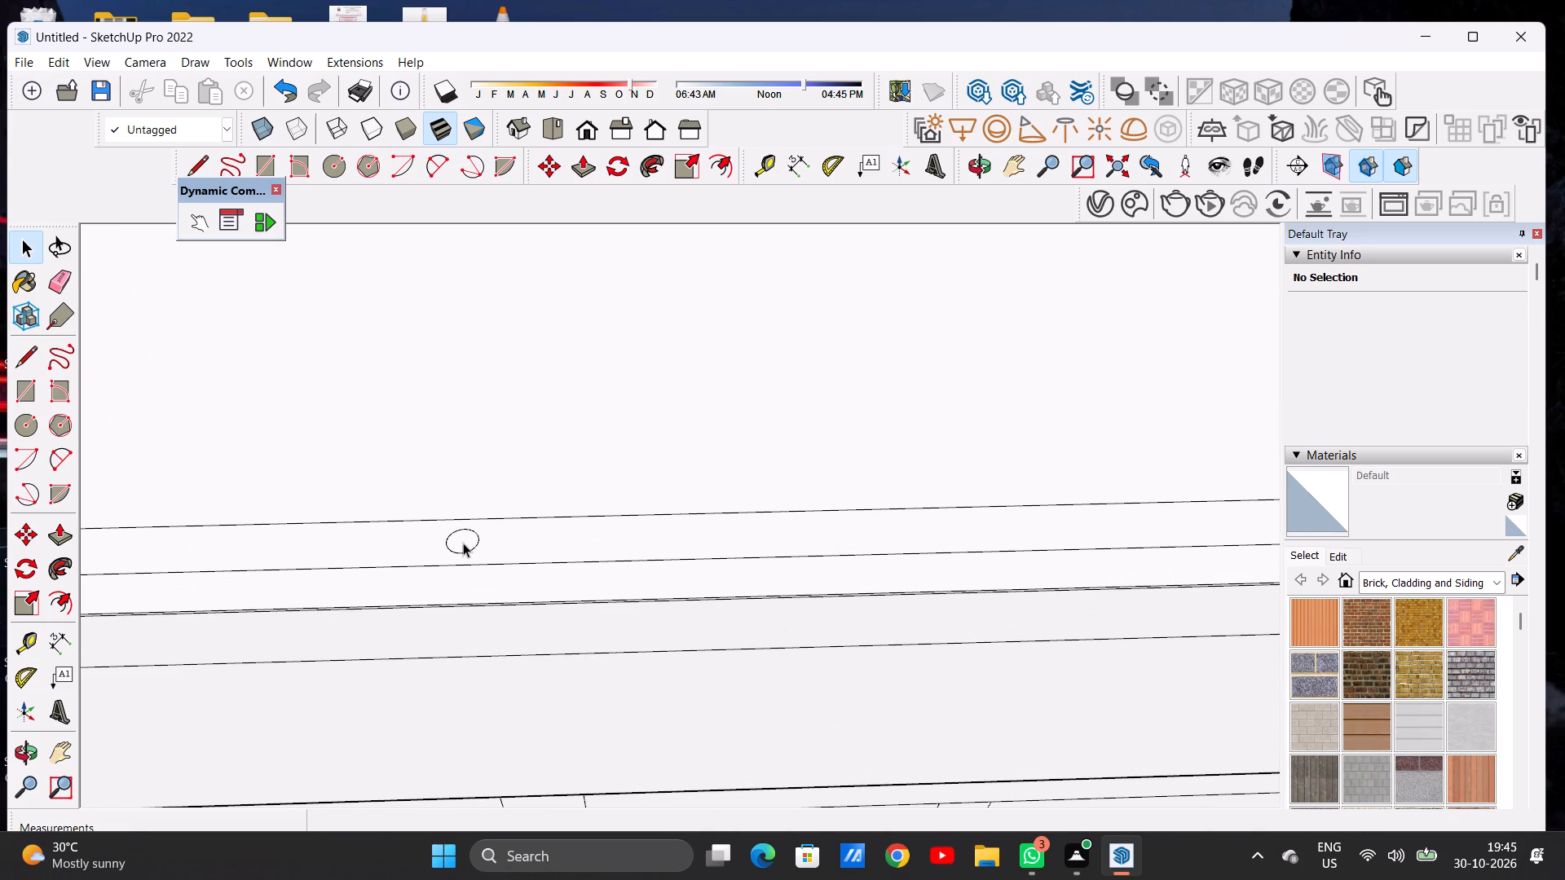
pyautogui.click(463, 543)
pyautogui.click(462, 543)
pyautogui.scroll(-17, 466, 520)
pyautogui.scroll(1, 486, 497)
pyautogui.scroll(-1, 486, 497)
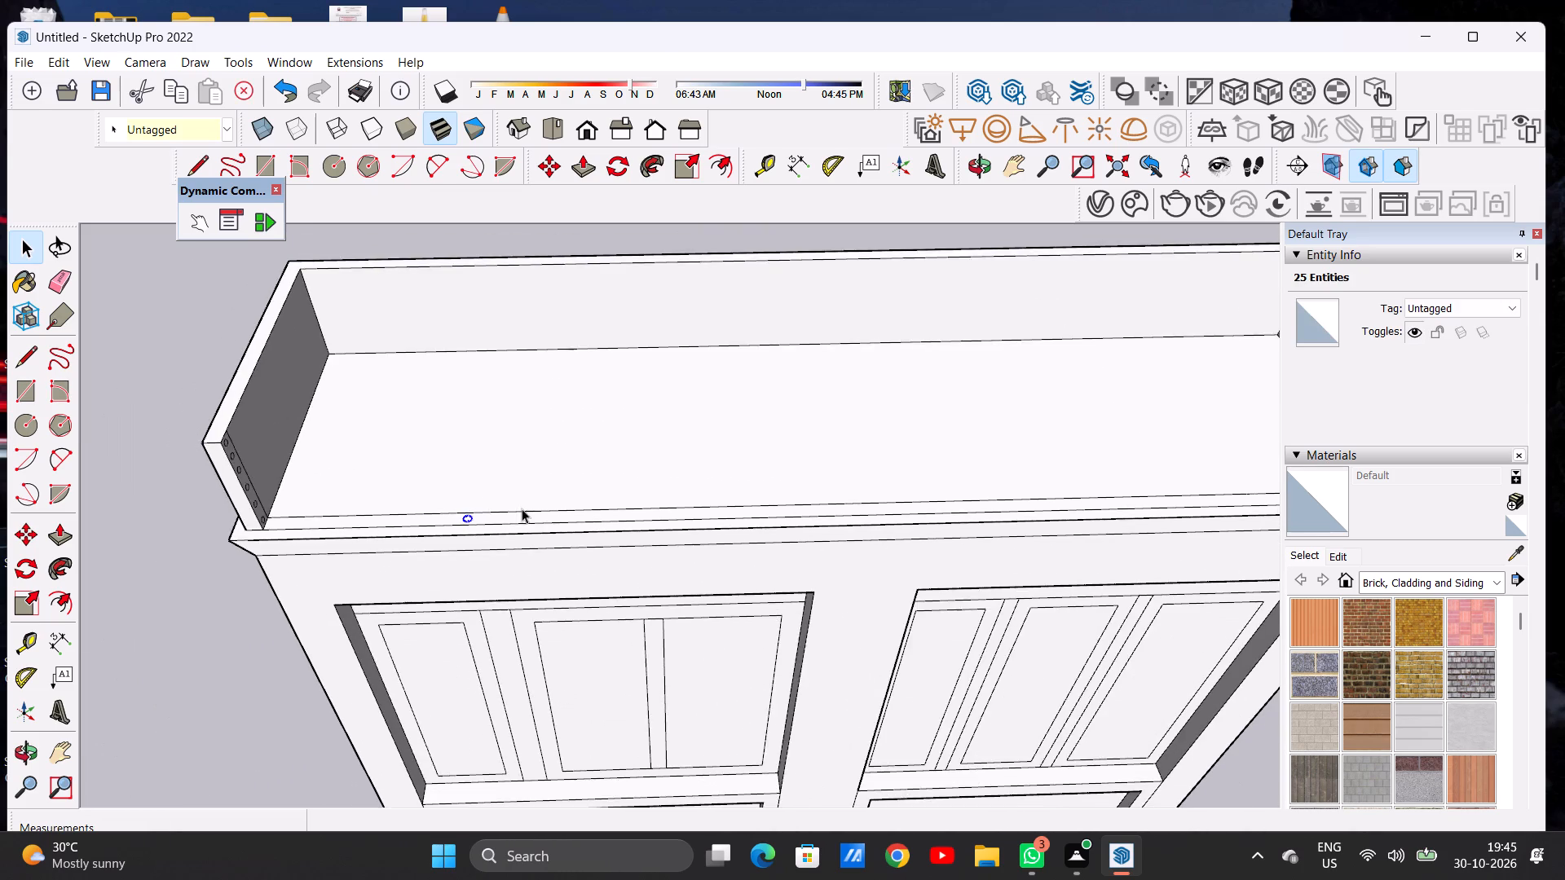
pyautogui.moveTo(523, 512); pyautogui.dragTo(509, 628, button='middle')
pyautogui.scroll(7, 485, 547)
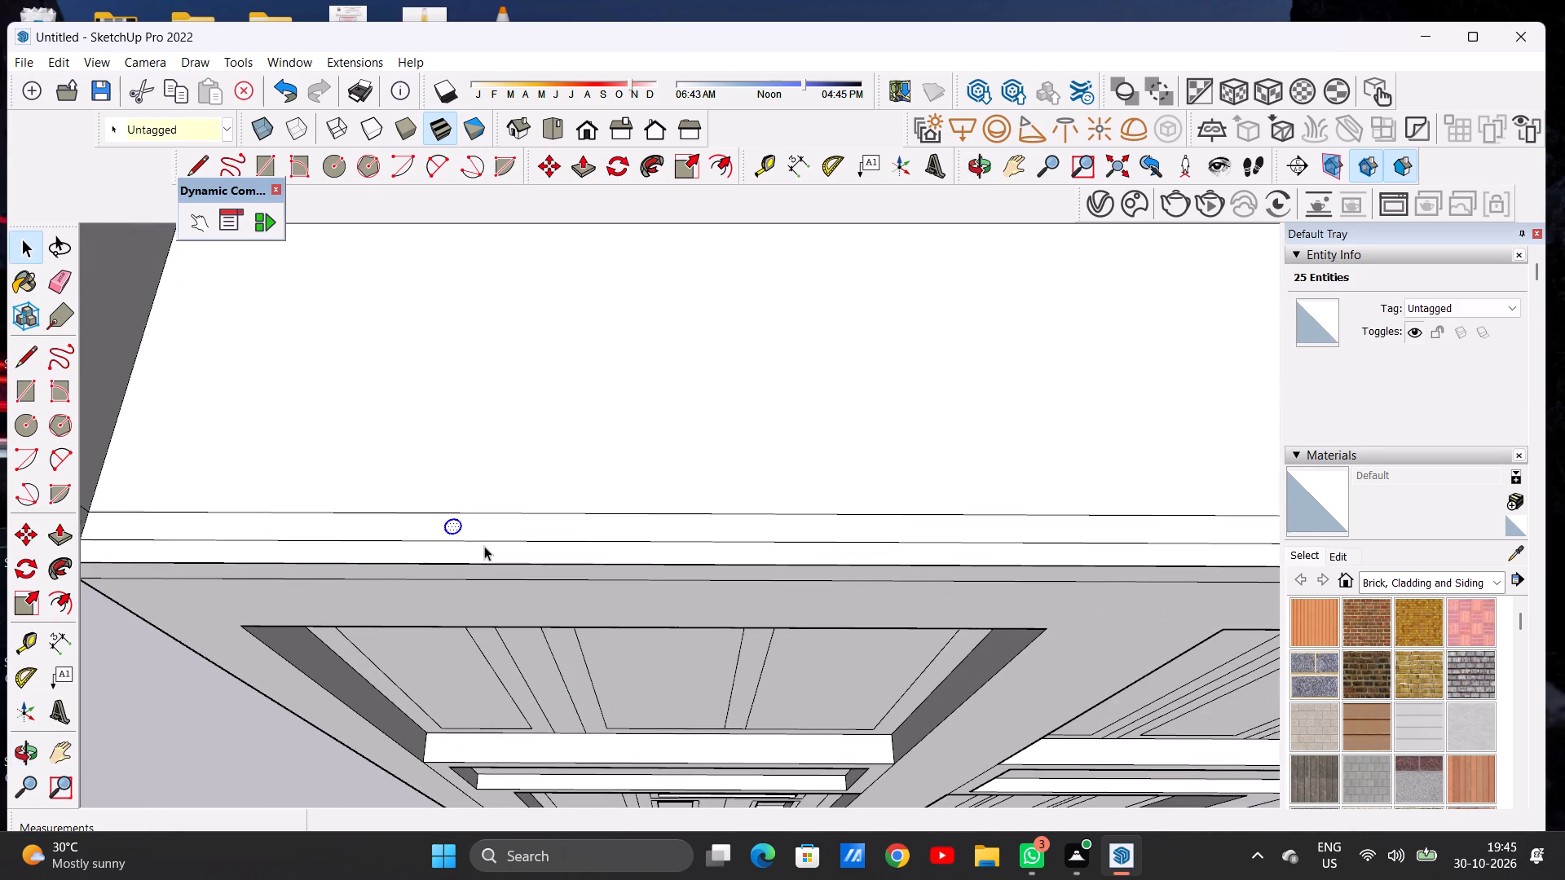
# Copy the selected circle about 18' 5 3/4" along the strip at the roof's front edge.
pyautogui.press('m')
pyautogui.scroll(3, 468, 536)
pyautogui.scroll(-1, 468, 536)
pyautogui.scroll(2, 468, 536)
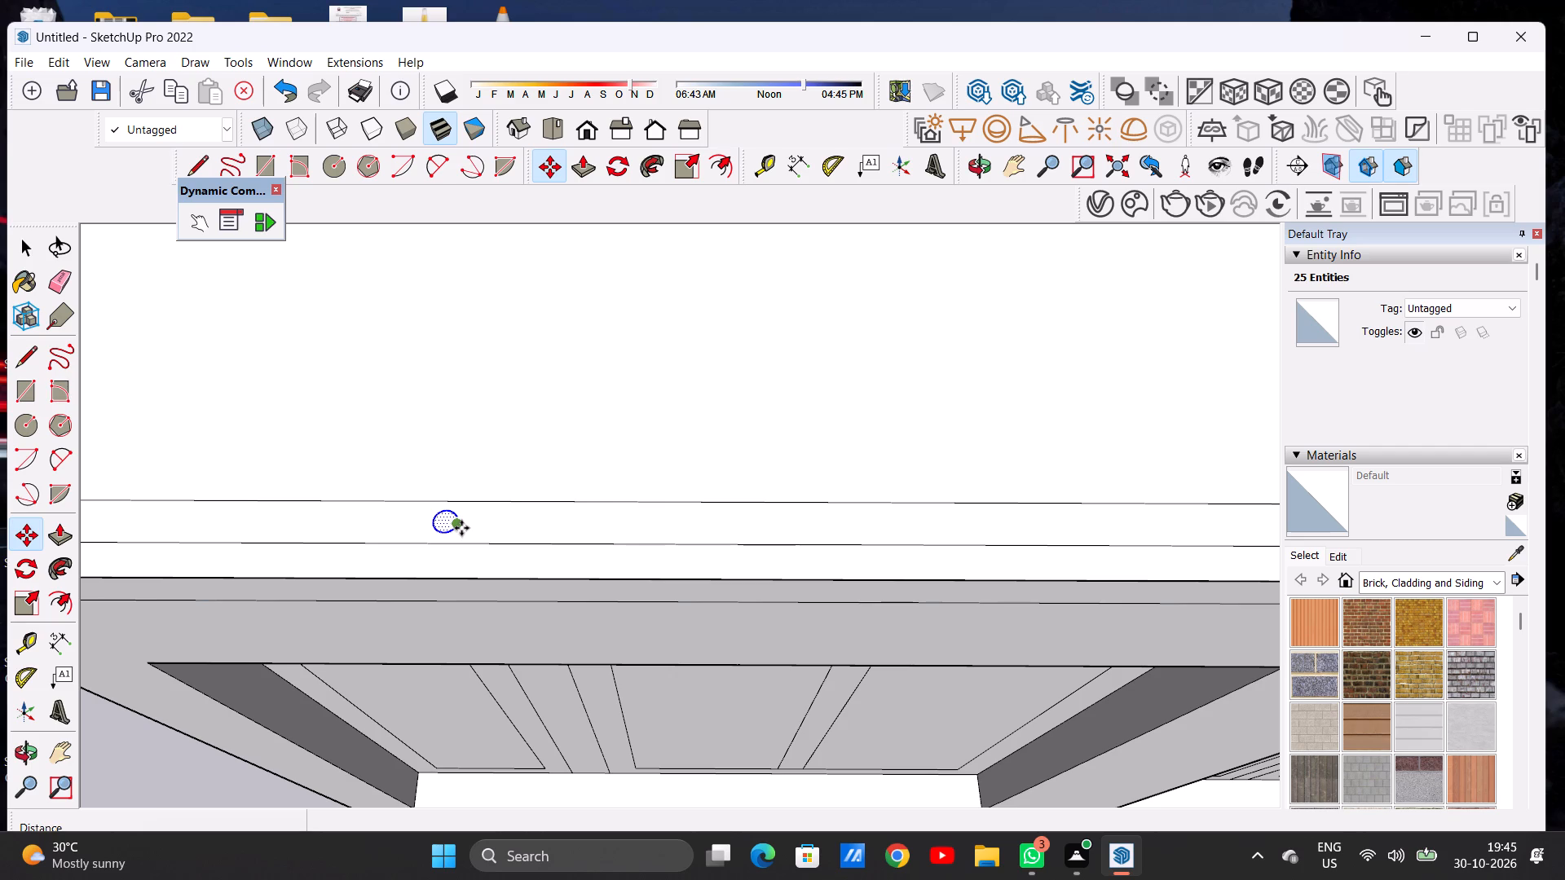
pyautogui.click(461, 528)
pyautogui.scroll(-5, 465, 520)
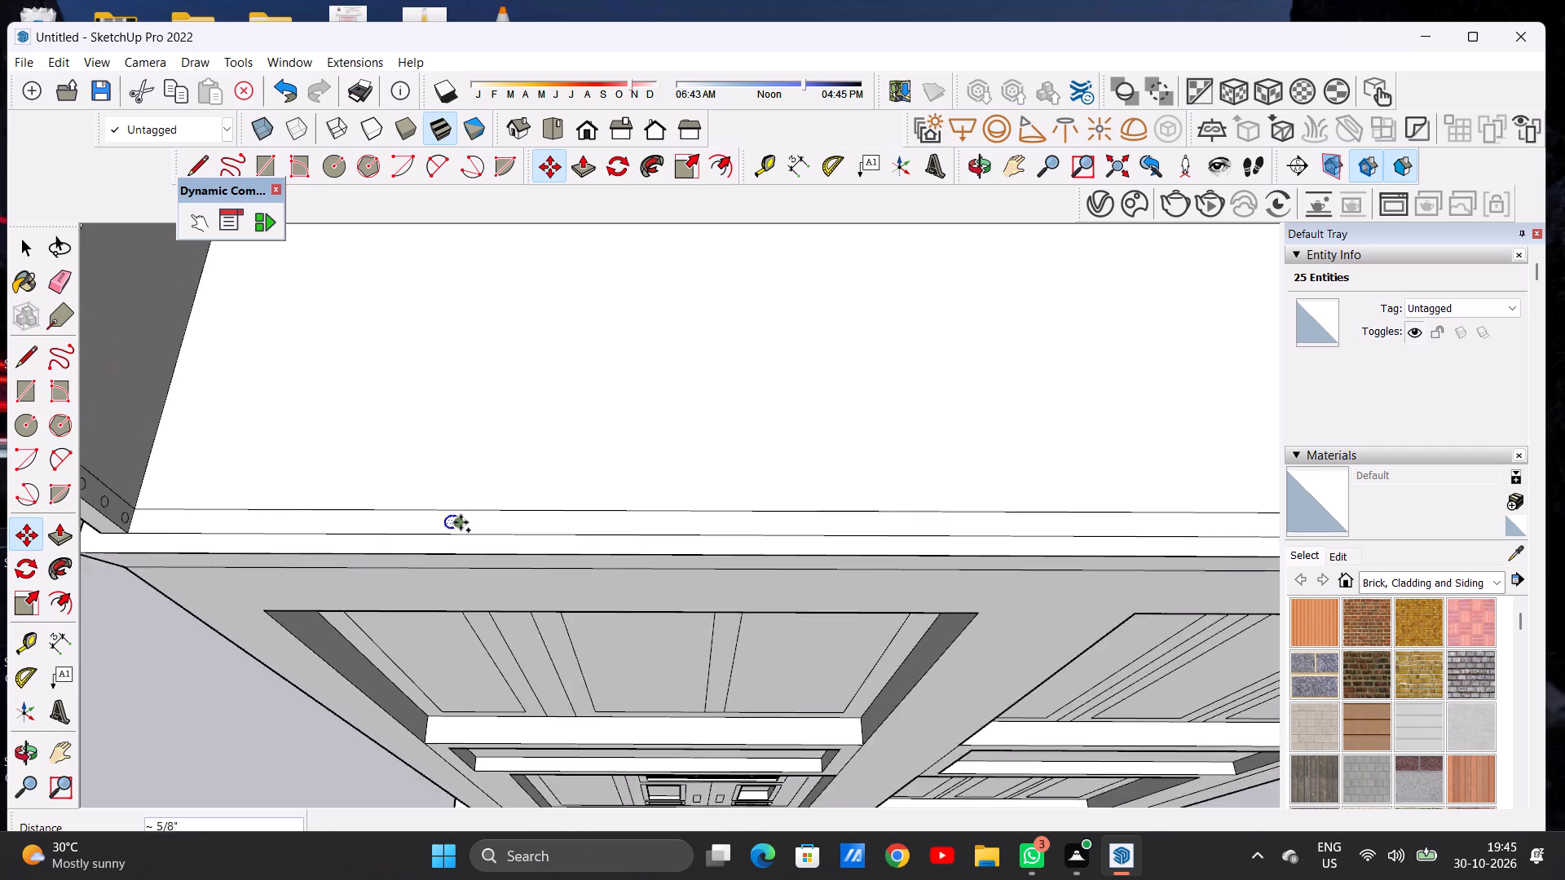
pyautogui.scroll(-12, 461, 522)
pyautogui.scroll(8, 713, 525)
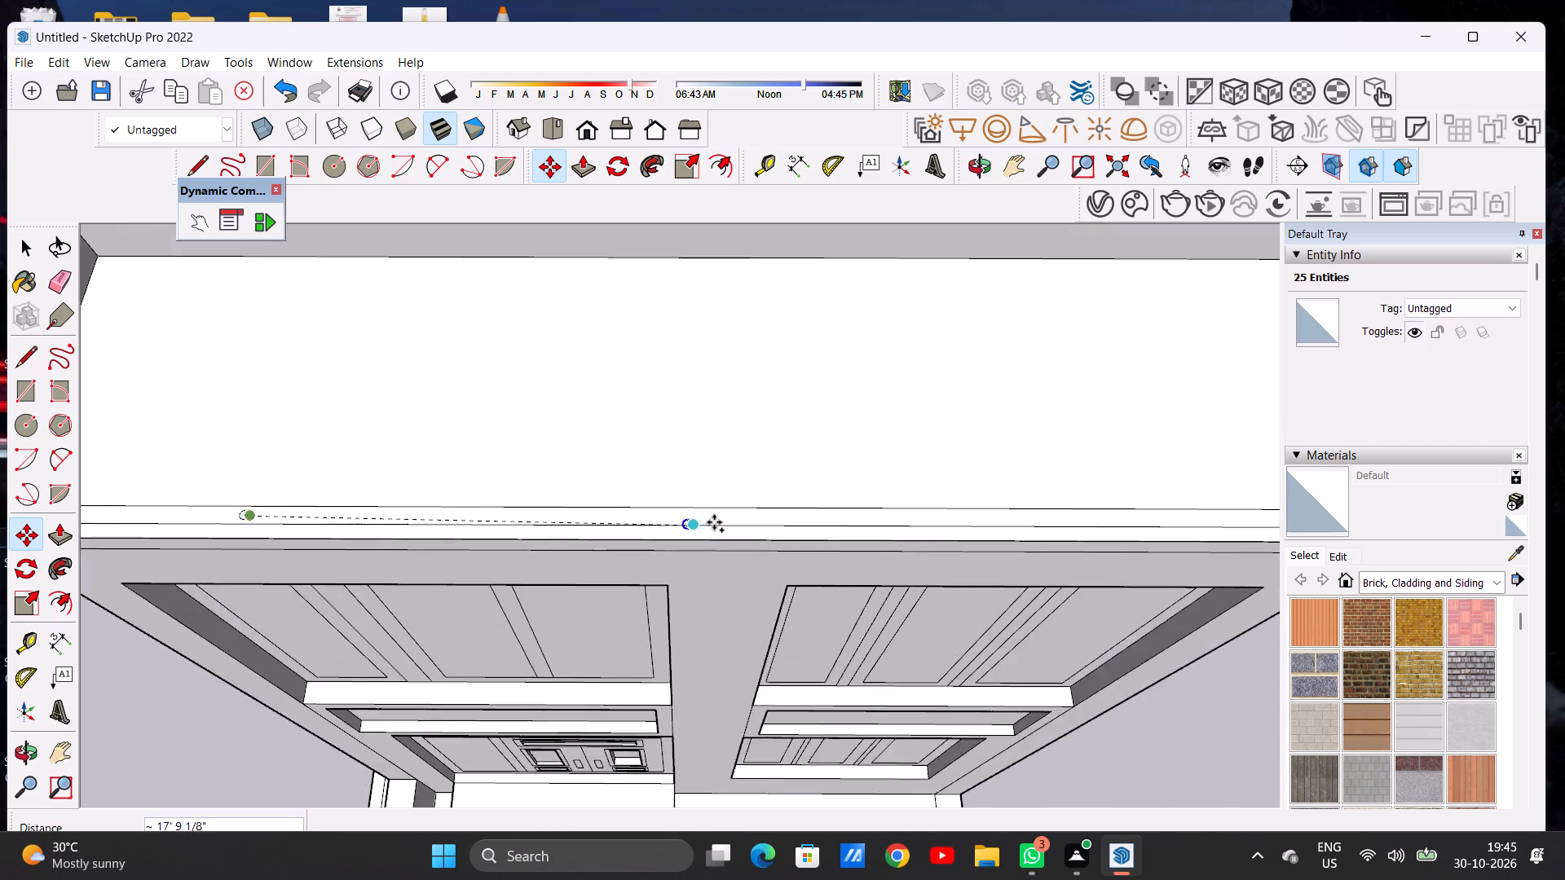
pyautogui.scroll(7, 714, 522)
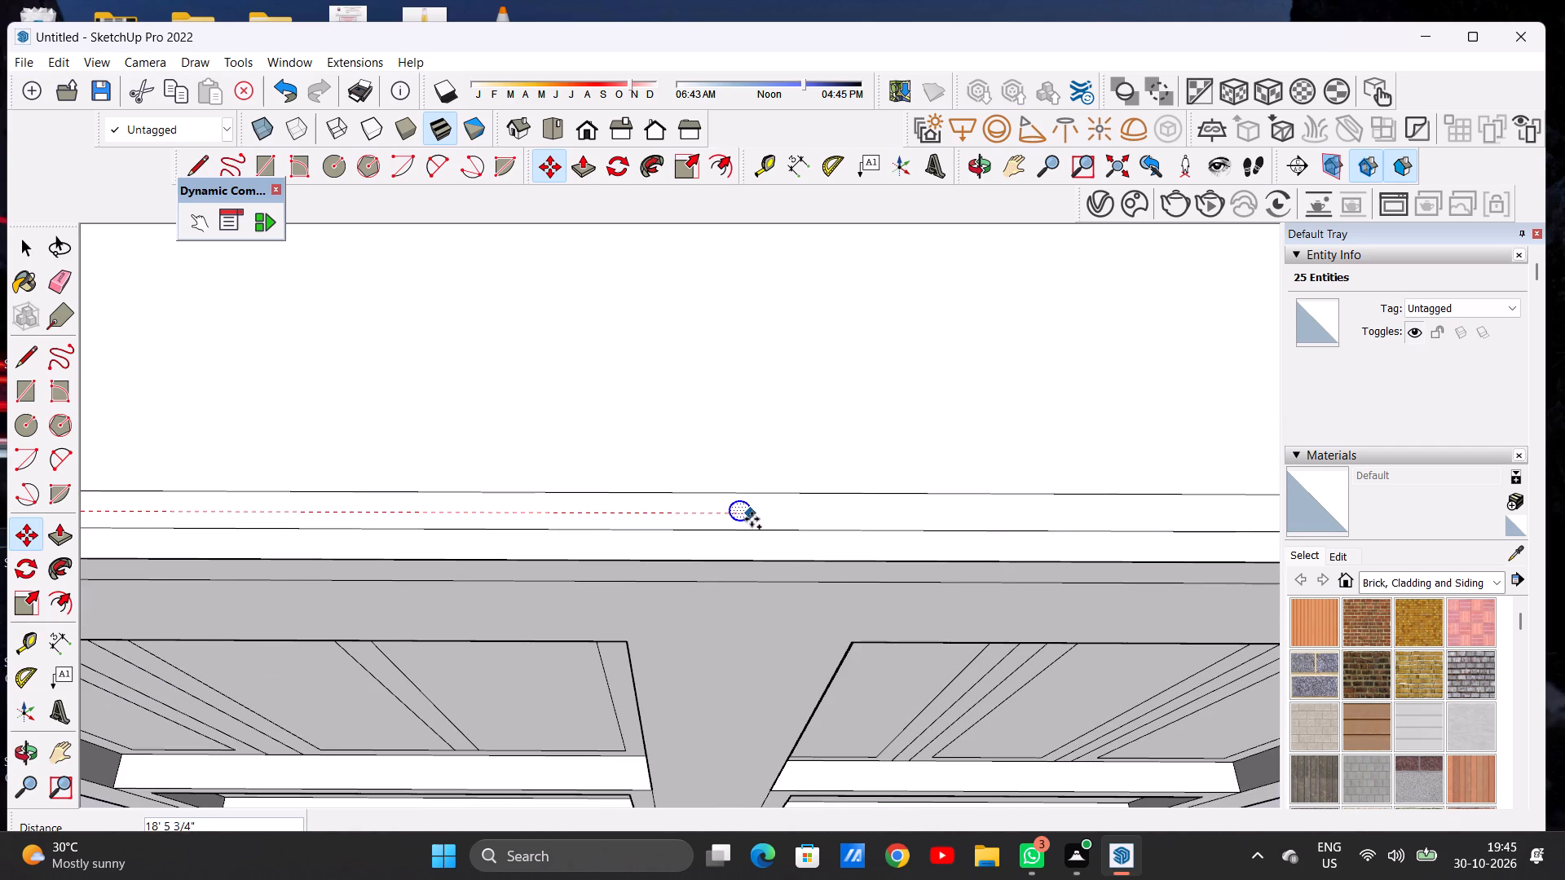
pyautogui.click(752, 519)
# Copy the circle again about 19' 3 1/2" farther along the front strip, near the far side wall, and clear the selection.
pyautogui.click(751, 513)
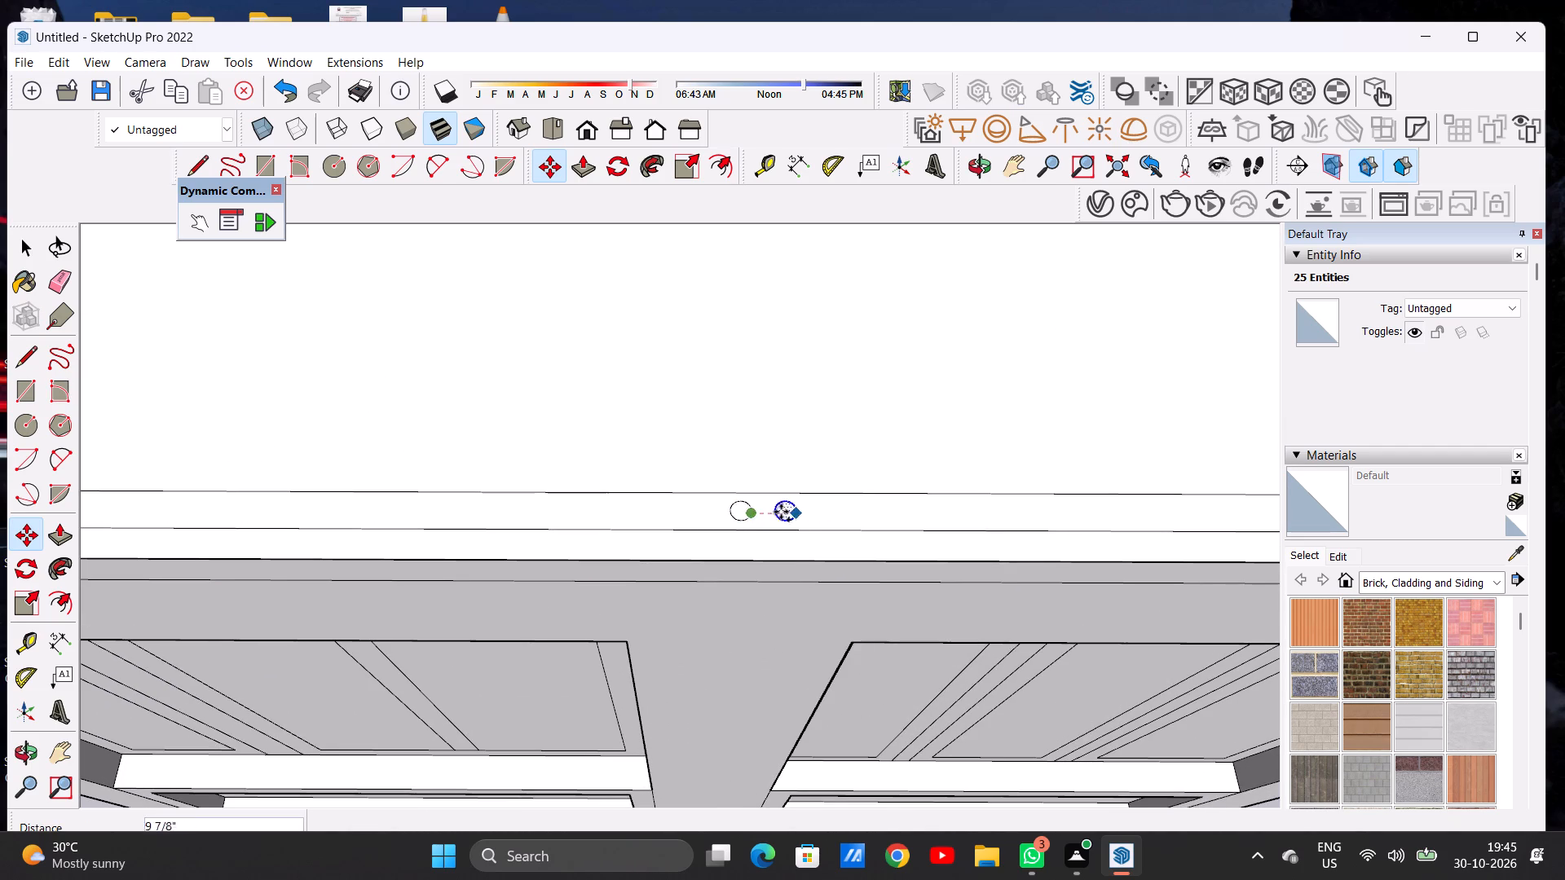
pyautogui.scroll(-16, 719, 509)
pyautogui.scroll(4, 956, 509)
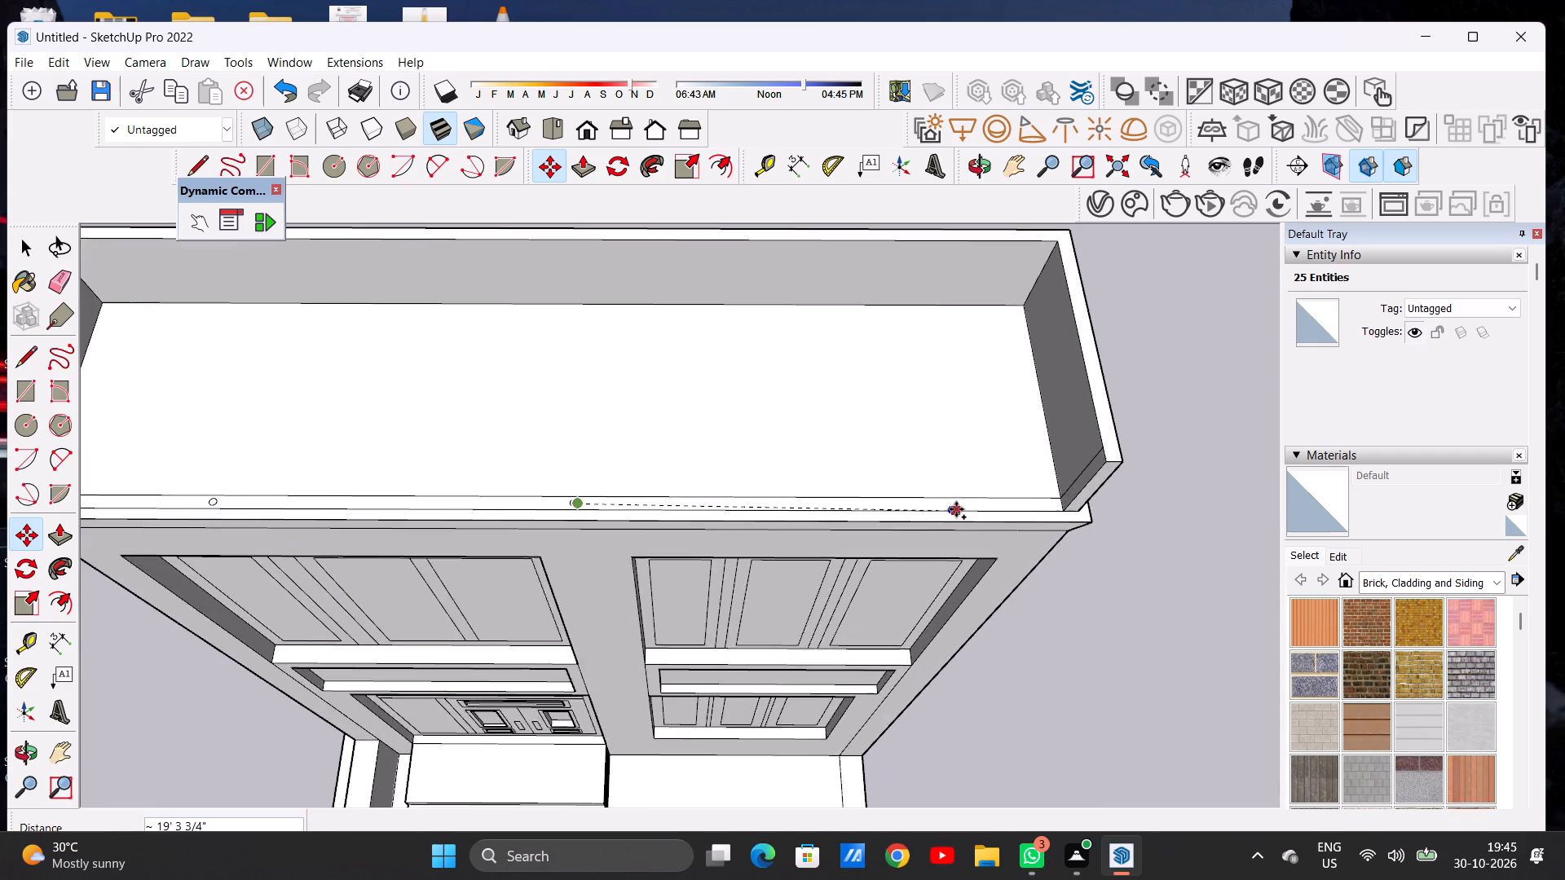
pyautogui.scroll(14, 956, 509)
pyautogui.click(952, 495)
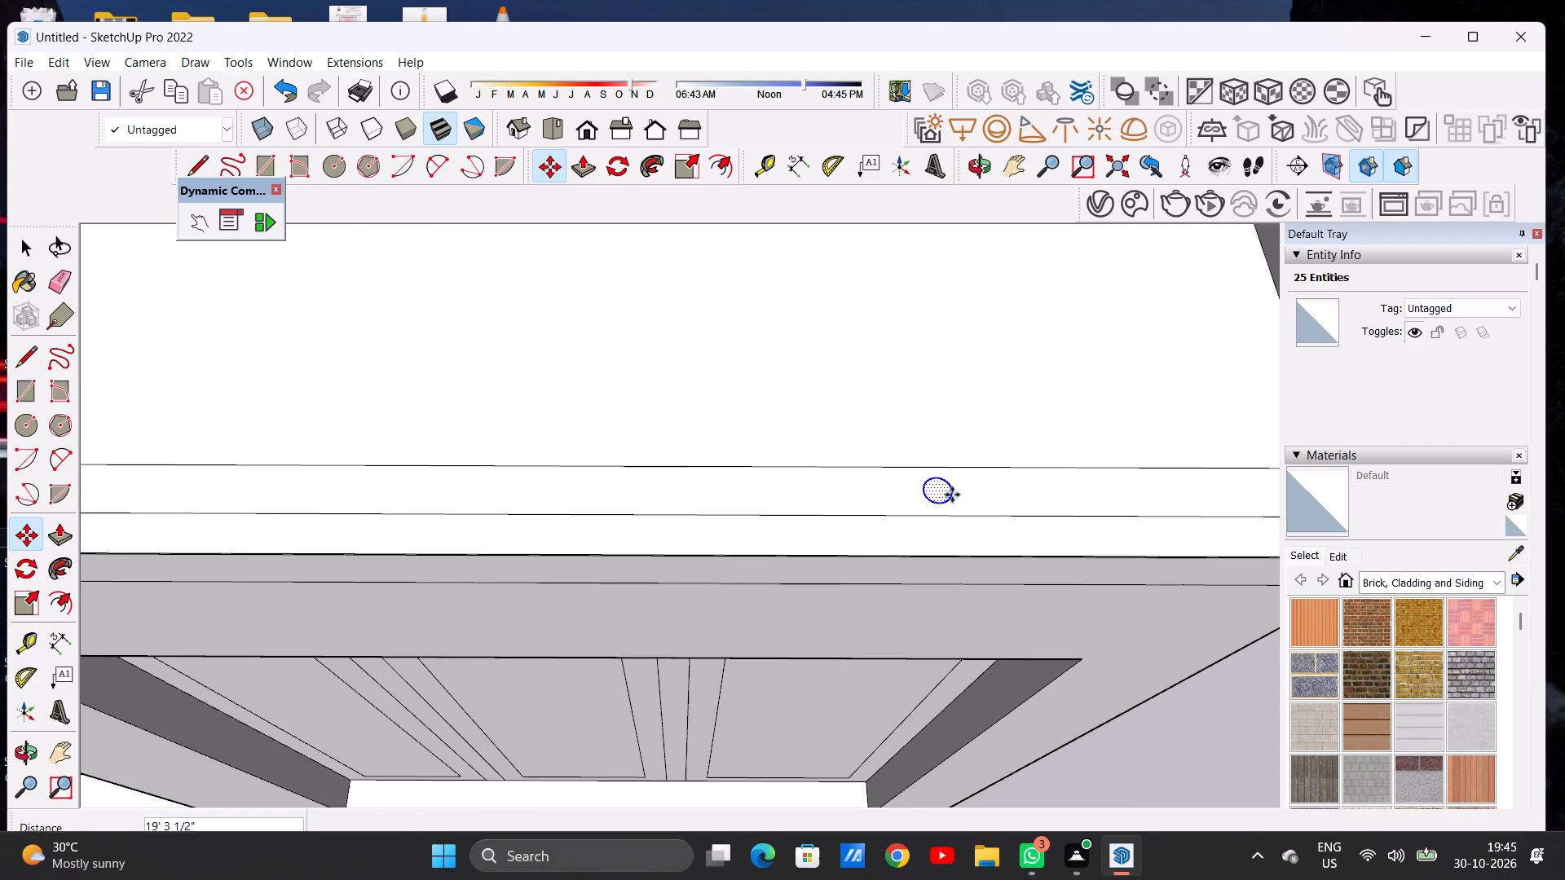
pyautogui.press('space')
pyautogui.scroll(-19, 875, 501)
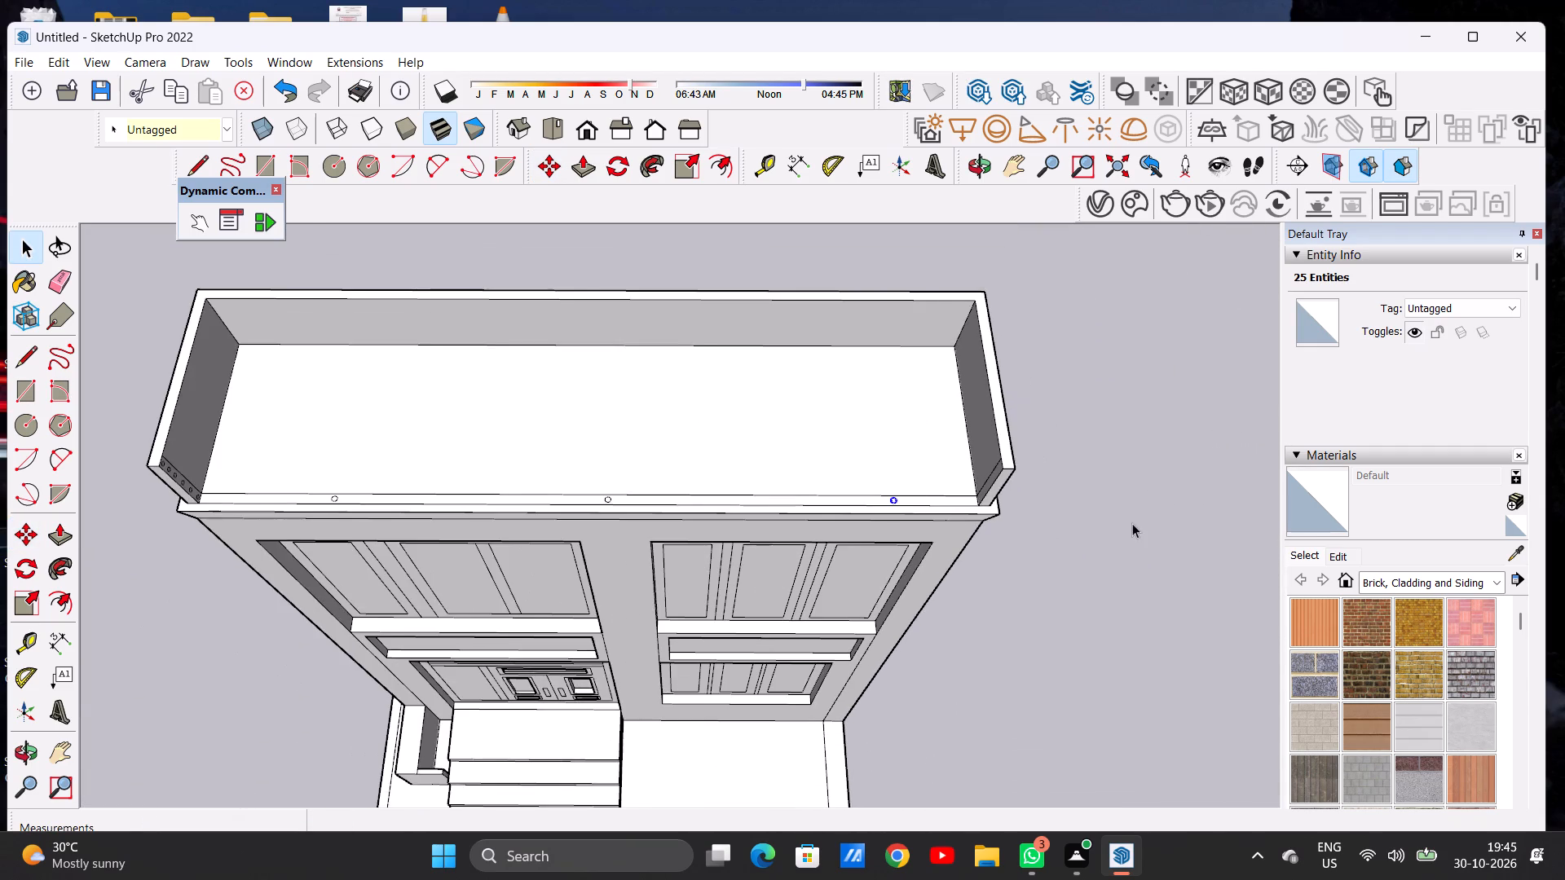
pyautogui.click(1132, 523)
# Push/Pull the topmost circle on the left side wall about 52' 6" across to the opposite wall as a top rail.
pyautogui.scroll(-6, 796, 510)
pyautogui.moveTo(739, 532); pyautogui.dragTo(749, 381, button='middle')
pyautogui.scroll(3, 667, 397)
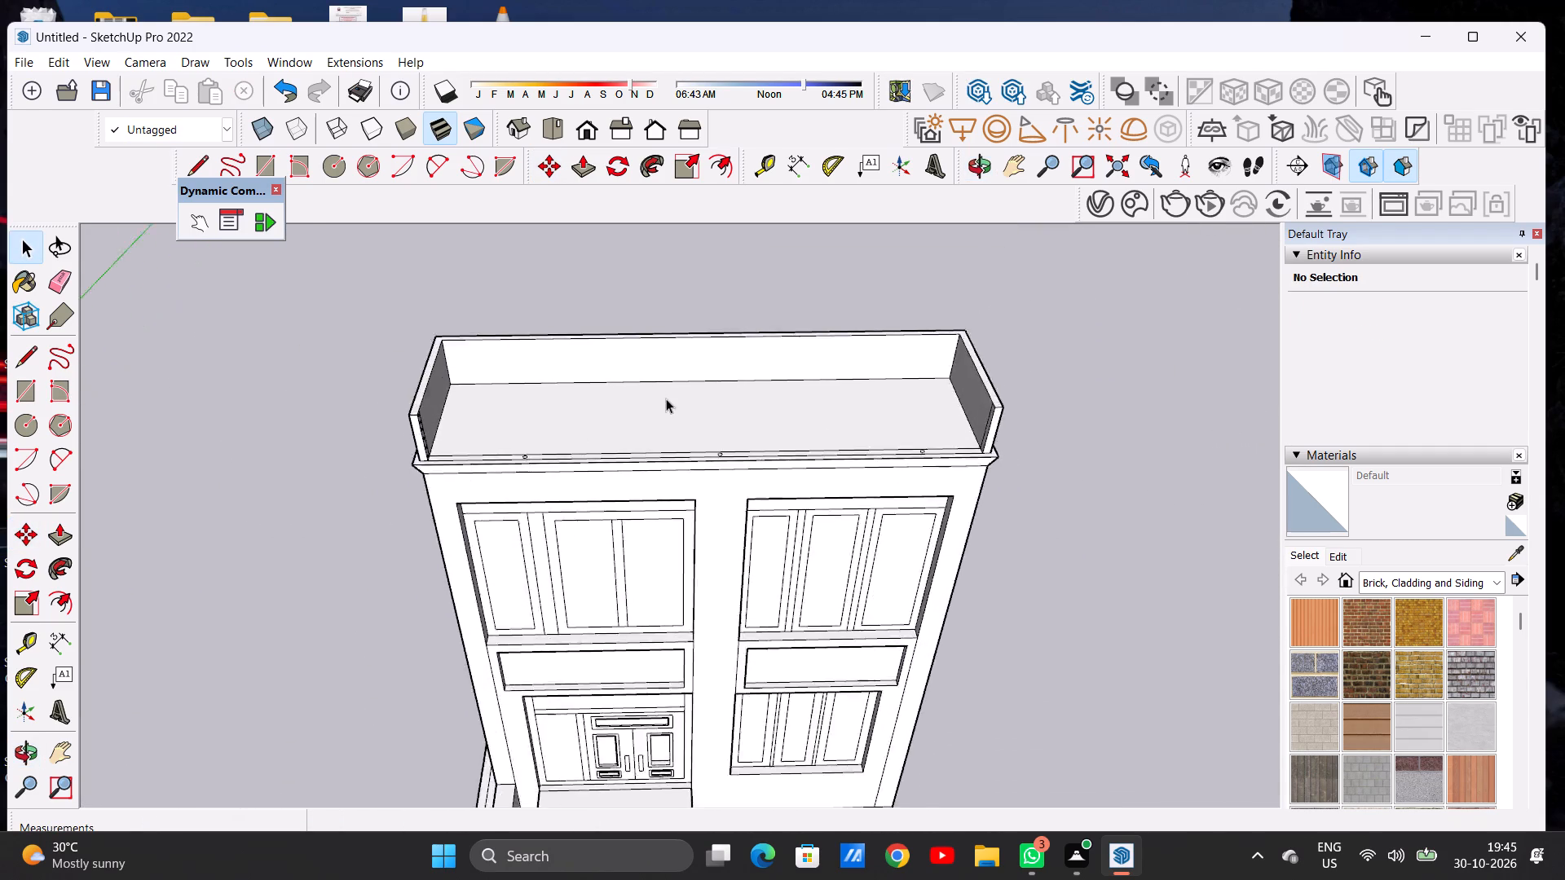
pyautogui.scroll(4, 666, 398)
pyautogui.scroll(-5, 621, 467)
pyautogui.moveTo(608, 510); pyautogui.dragTo(605, 385, button='middle')
pyautogui.moveTo(600, 400); pyautogui.dragTo(564, 411, button='middle')
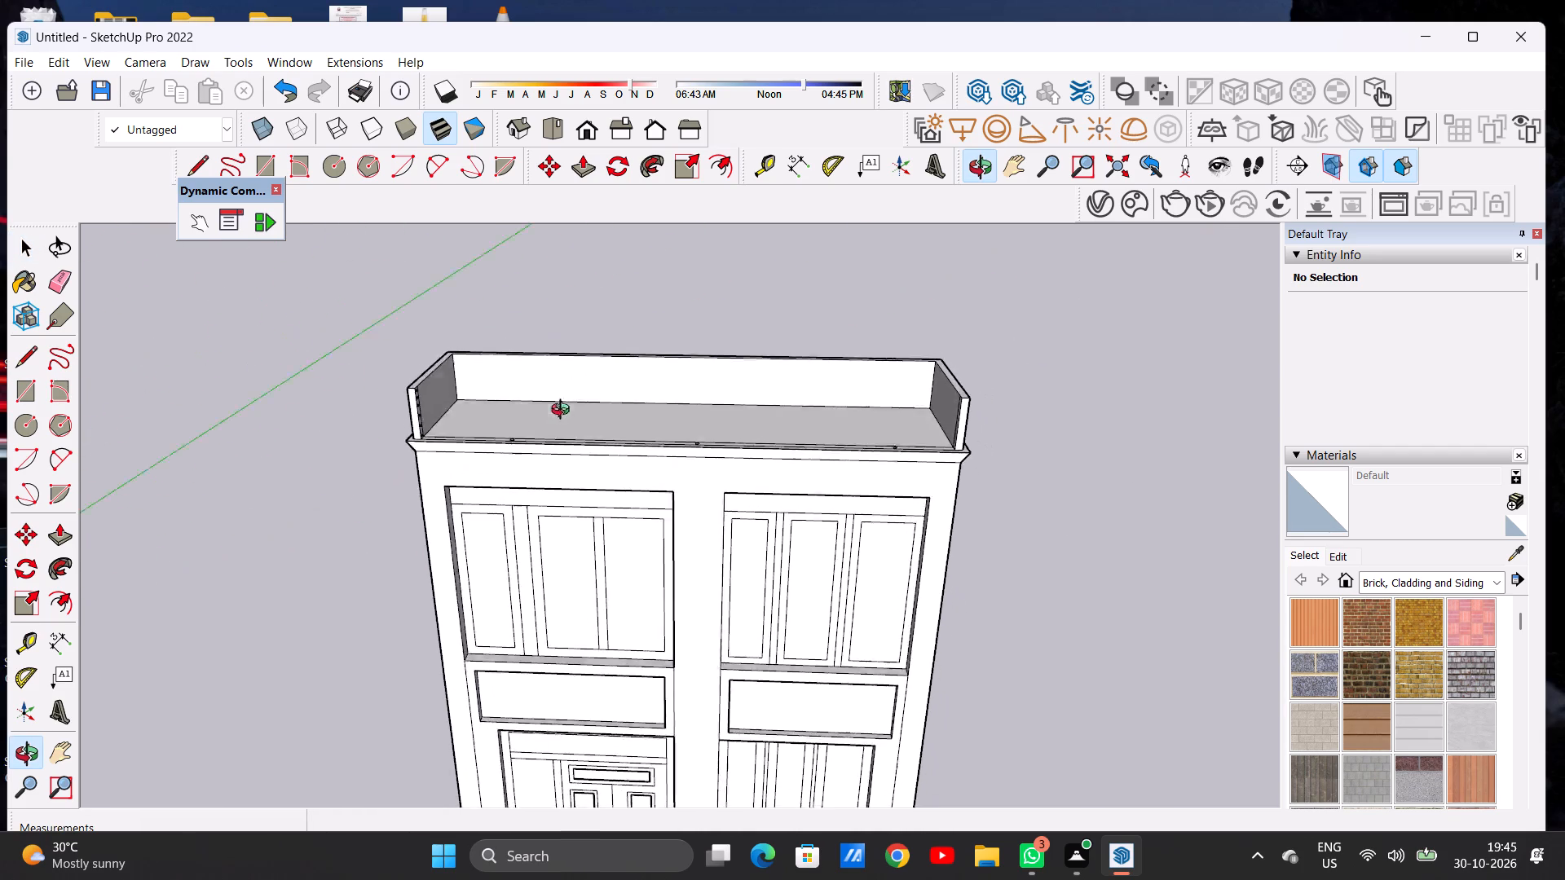
pyautogui.moveTo(564, 411); pyautogui.dragTo(514, 381, button='middle')
pyautogui.scroll(18, 450, 369)
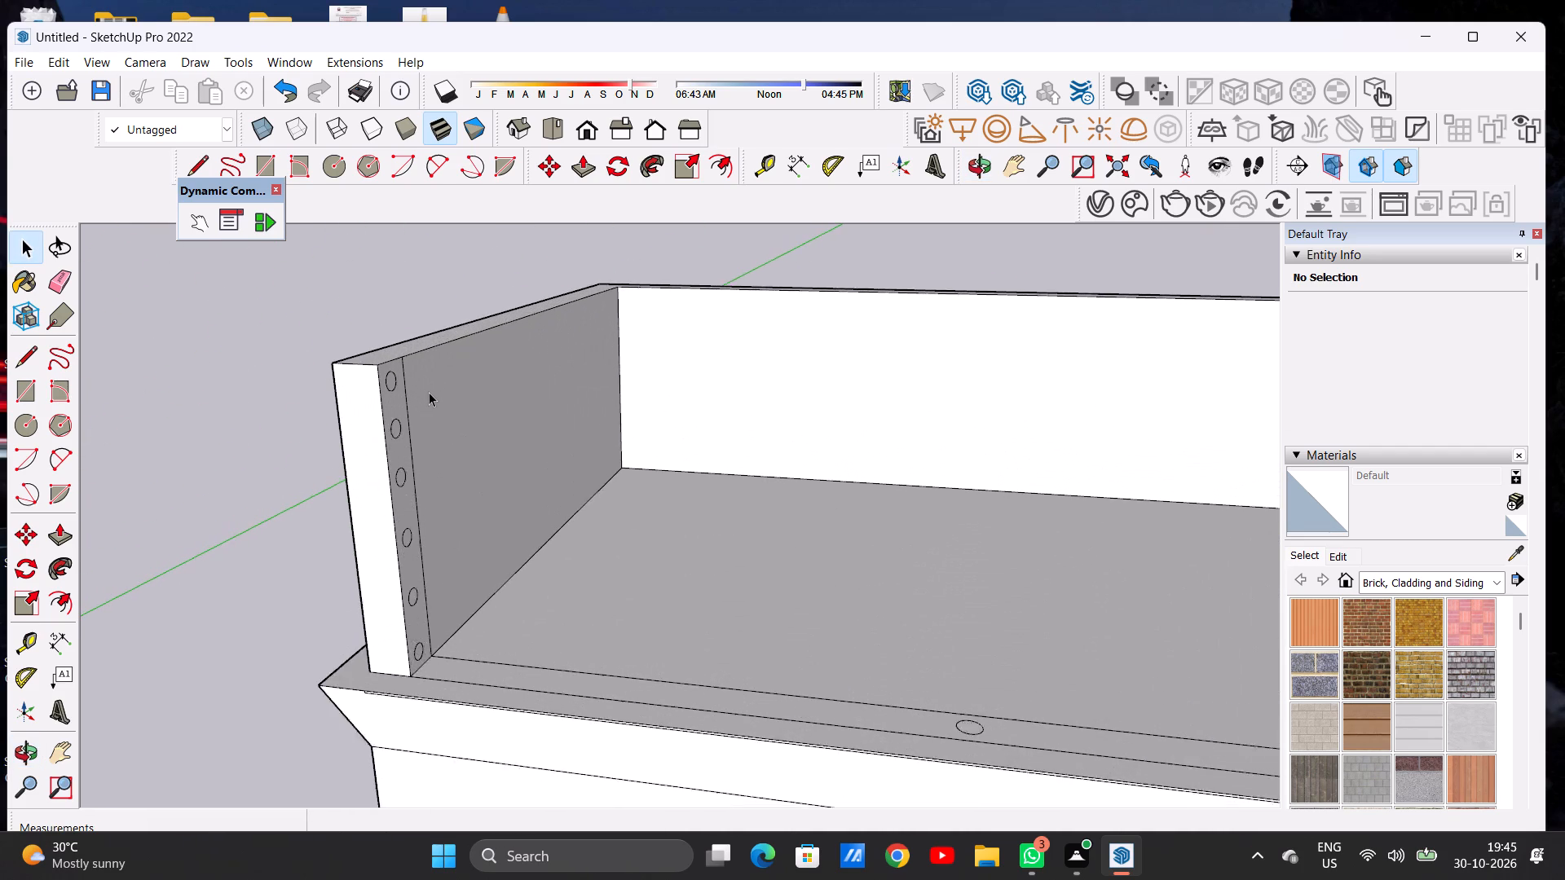
pyautogui.scroll(4, 429, 392)
pyautogui.press('p')
pyautogui.scroll(4, 351, 381)
pyautogui.scroll(-1, 364, 378)
pyautogui.scroll(5, 377, 372)
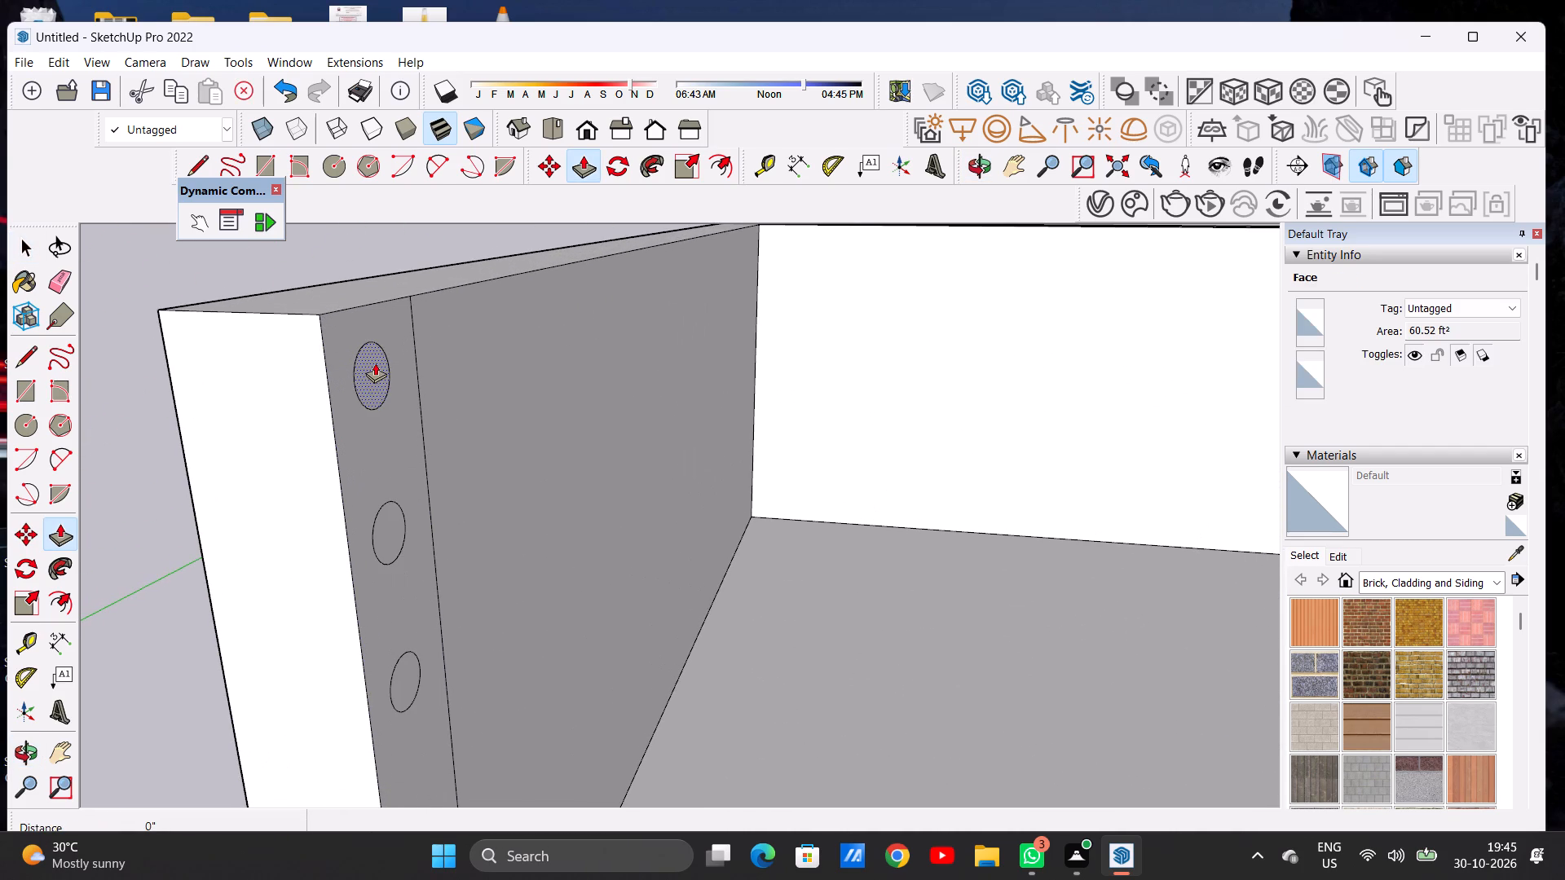
pyautogui.click(375, 363)
pyautogui.scroll(-5, 550, 447)
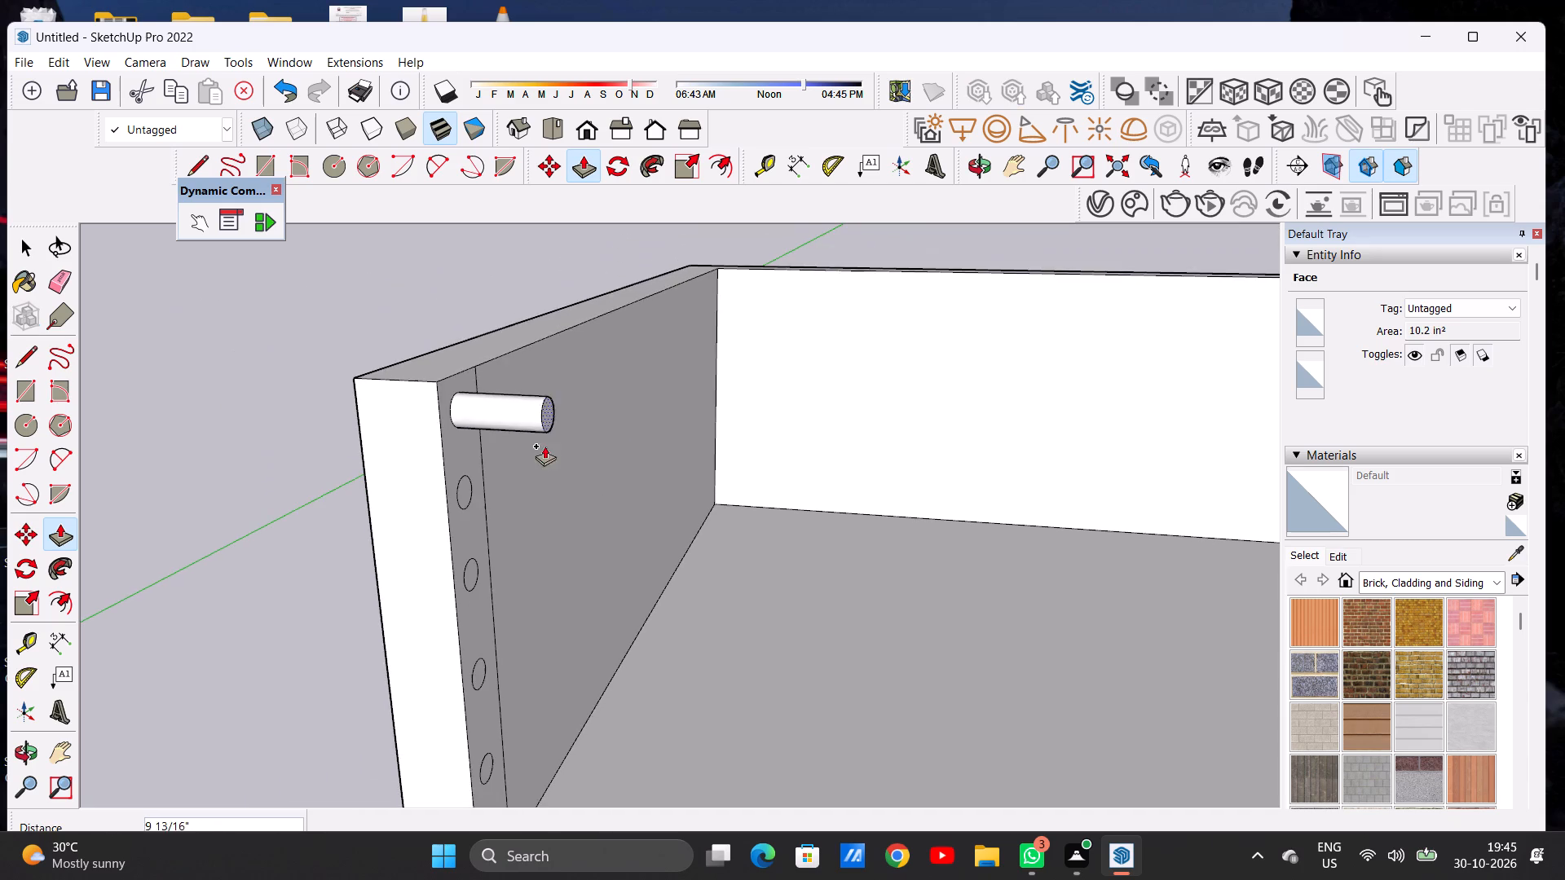
pyautogui.scroll(-19, 527, 442)
pyautogui.scroll(-5, 557, 442)
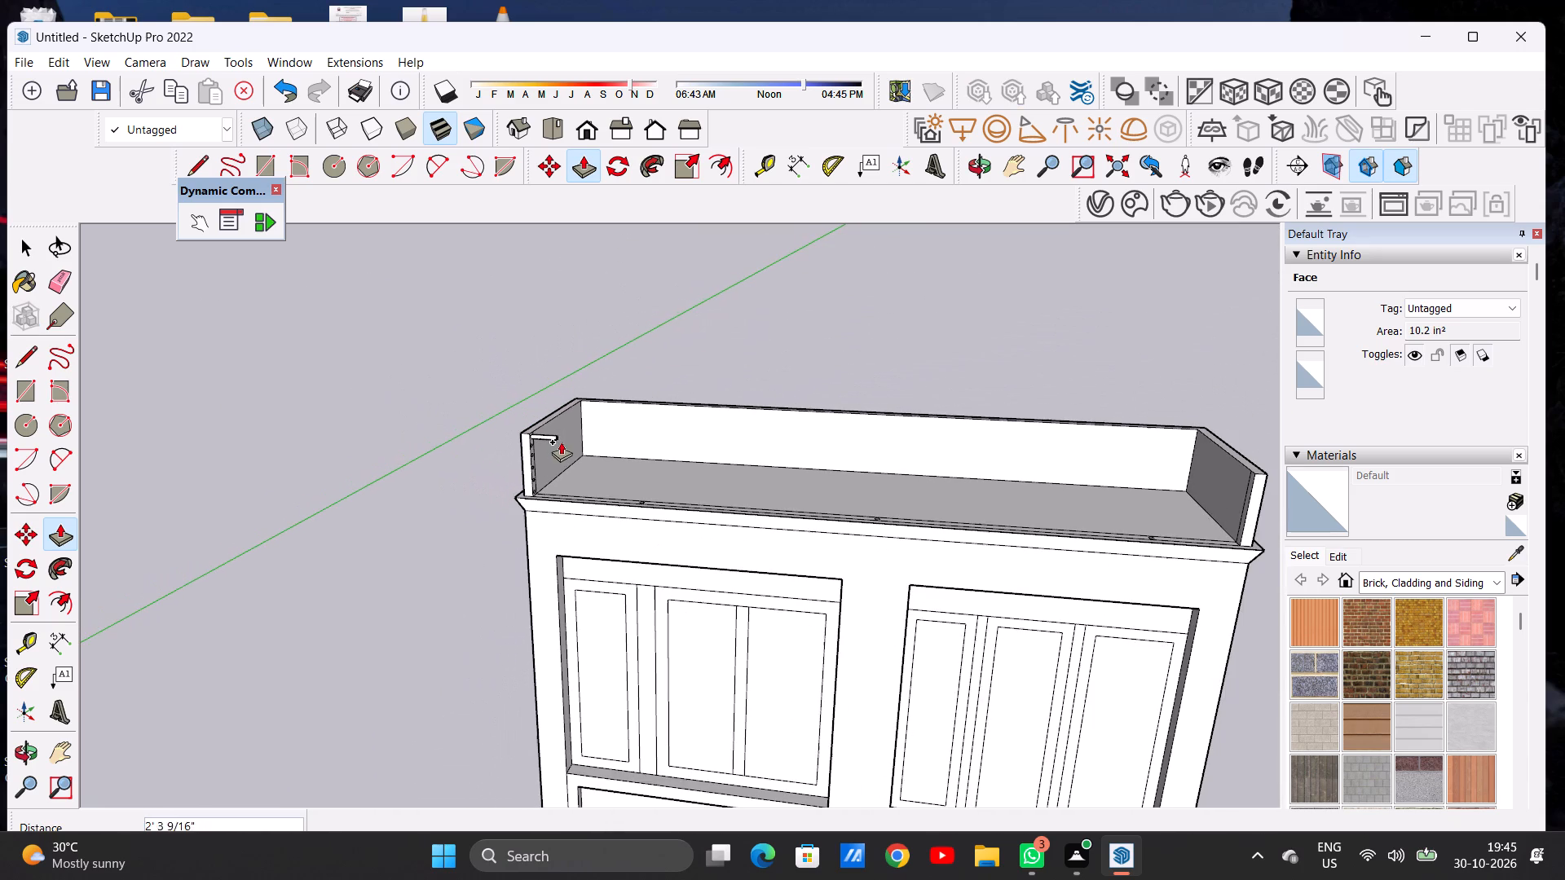
pyautogui.scroll(-5, 815, 442)
pyautogui.moveTo(1011, 465); pyautogui.dragTo(1053, 450, button='middle')
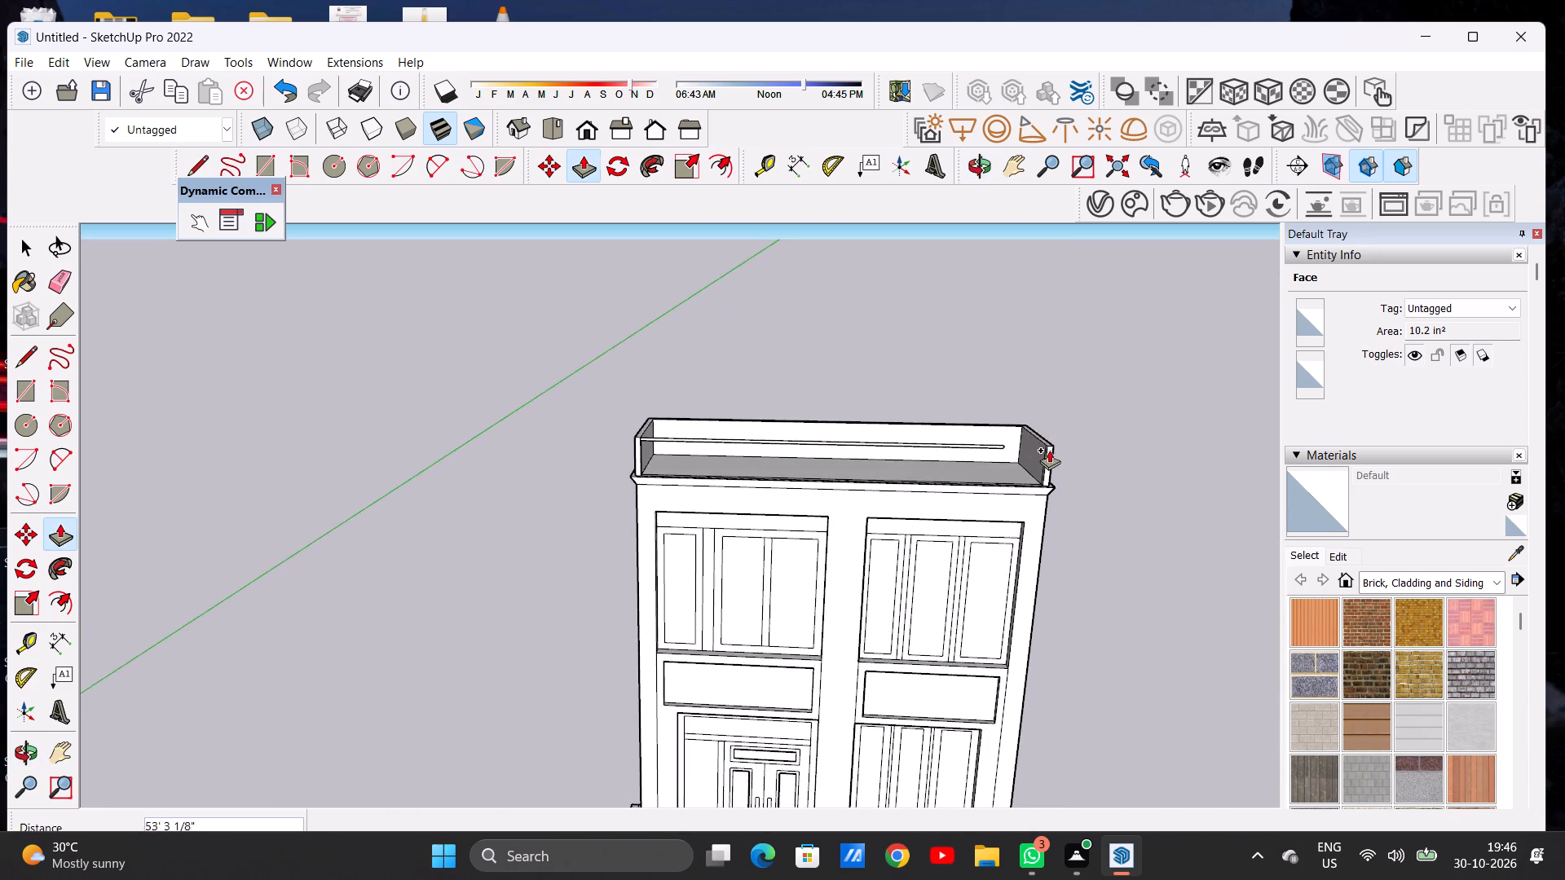
pyautogui.scroll(5, 1043, 455)
pyautogui.scroll(-1, 1043, 447)
pyautogui.scroll(20, 1043, 447)
pyautogui.scroll(3, 1043, 447)
pyautogui.scroll(-1, 1089, 475)
pyautogui.scroll(4, 1093, 478)
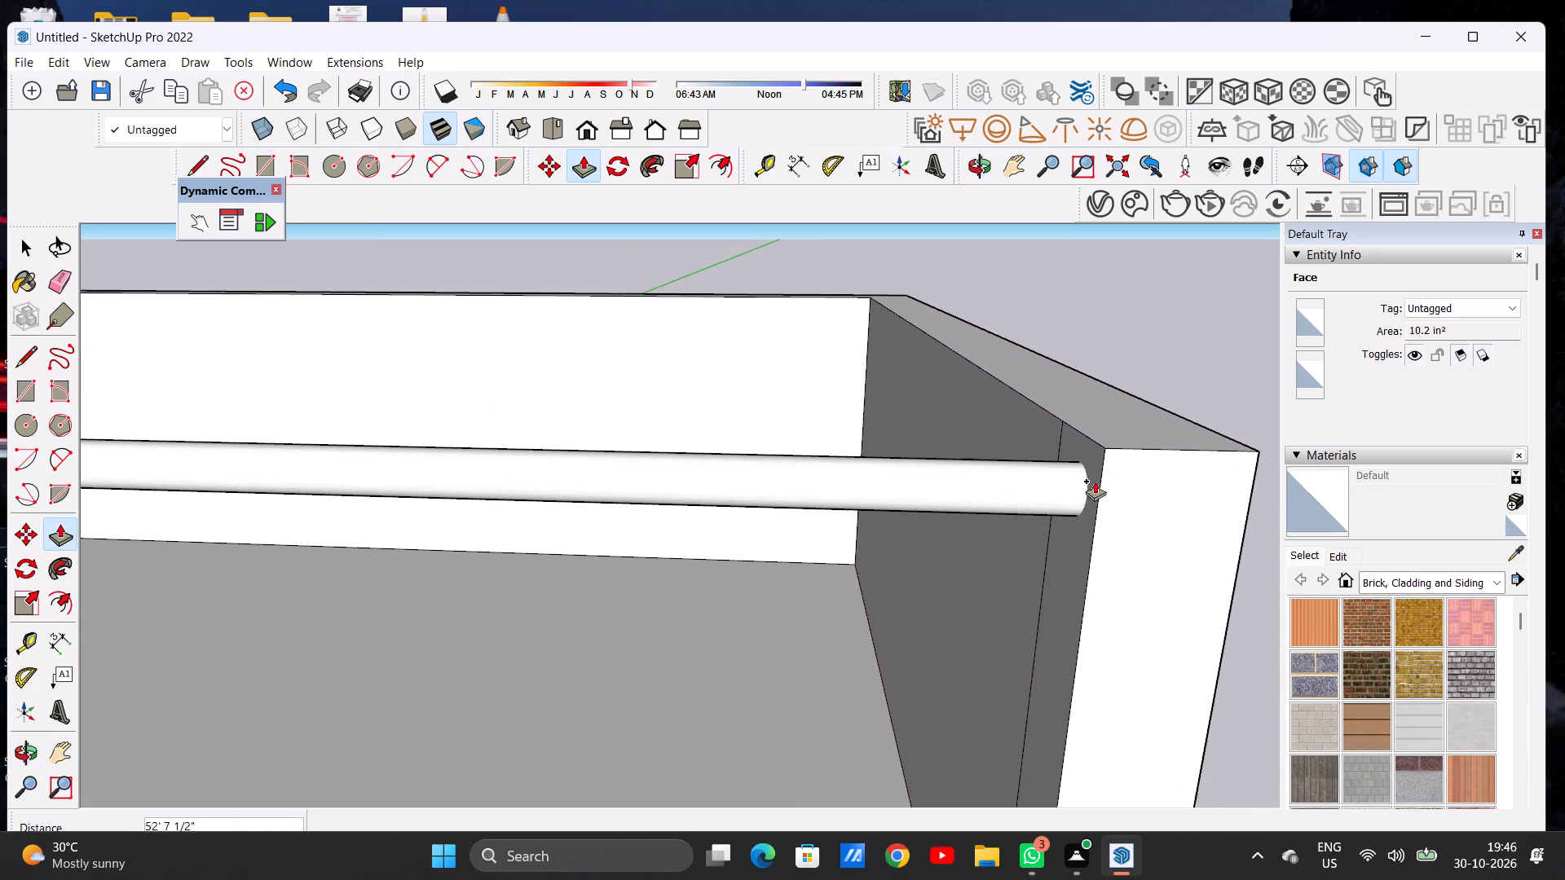
pyautogui.scroll(2, 1095, 481)
pyautogui.click(1081, 444)
# Push/Pull the front-strip circle nearest the right side wall up about 4' 11 11/16" into the top rail as a post.
pyautogui.scroll(-6, 1056, 454)
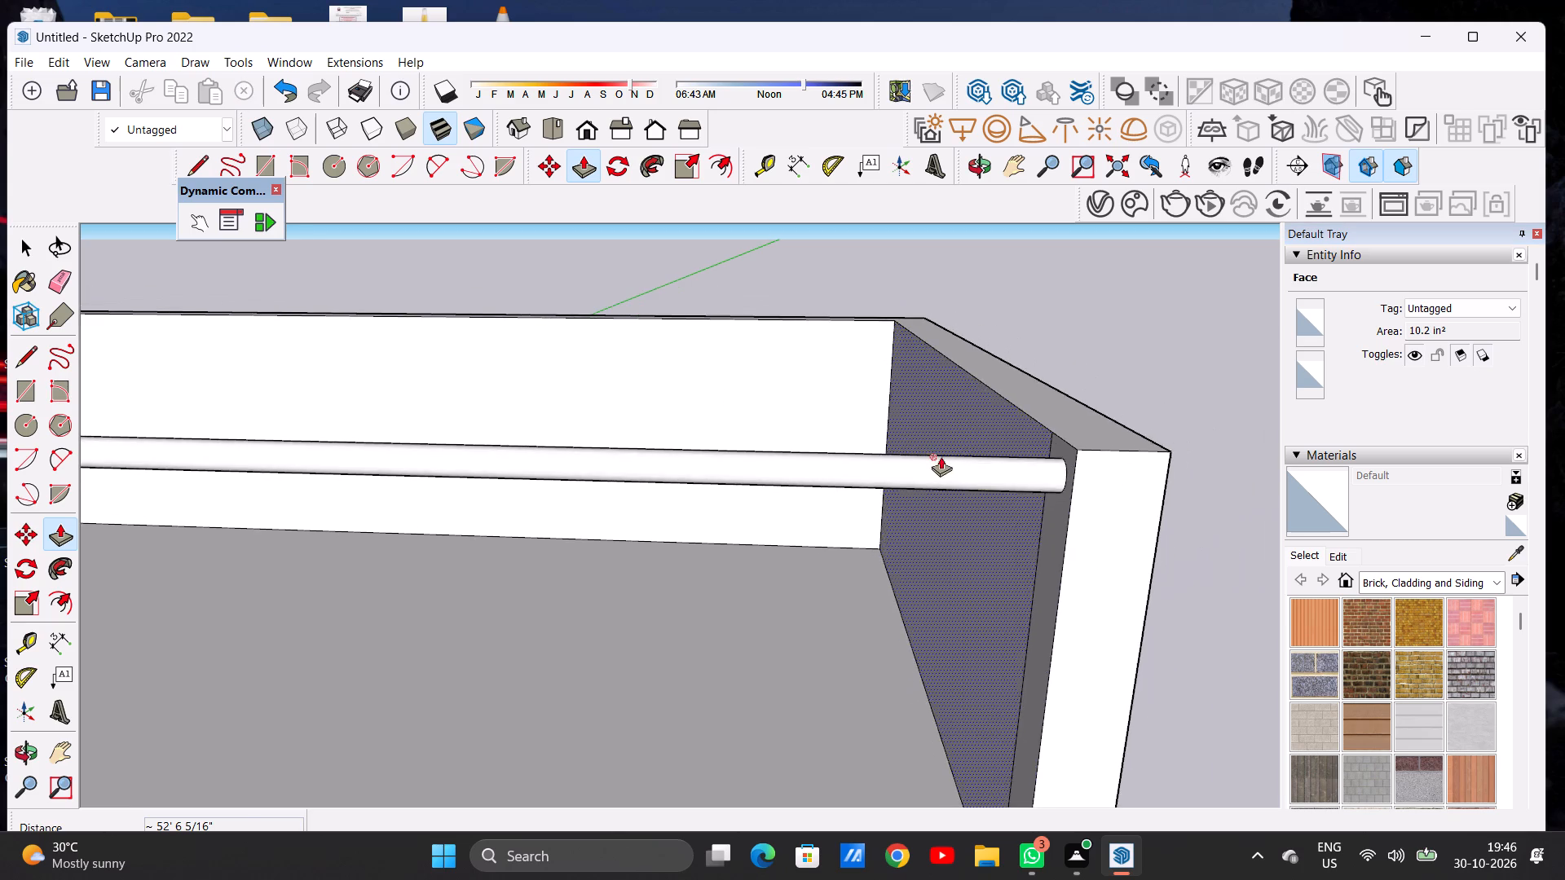
pyautogui.scroll(-14, 946, 459)
pyautogui.moveTo(786, 518); pyautogui.dragTo(780, 587, button='middle')
pyautogui.scroll(15, 803, 579)
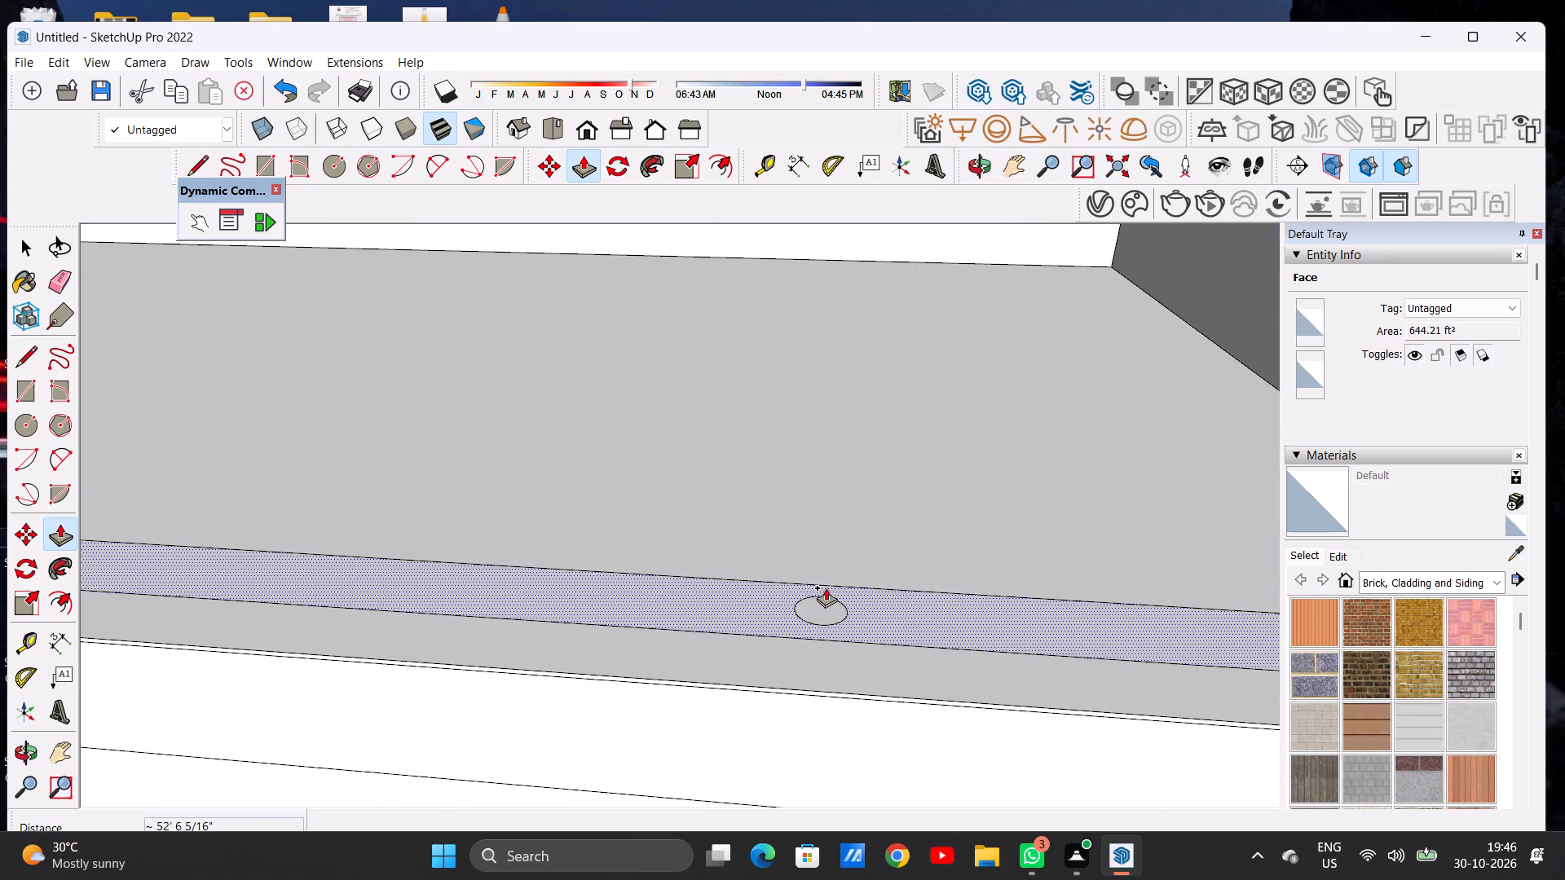
pyautogui.scroll(8, 826, 587)
pyautogui.click(819, 623)
pyautogui.scroll(-17, 827, 487)
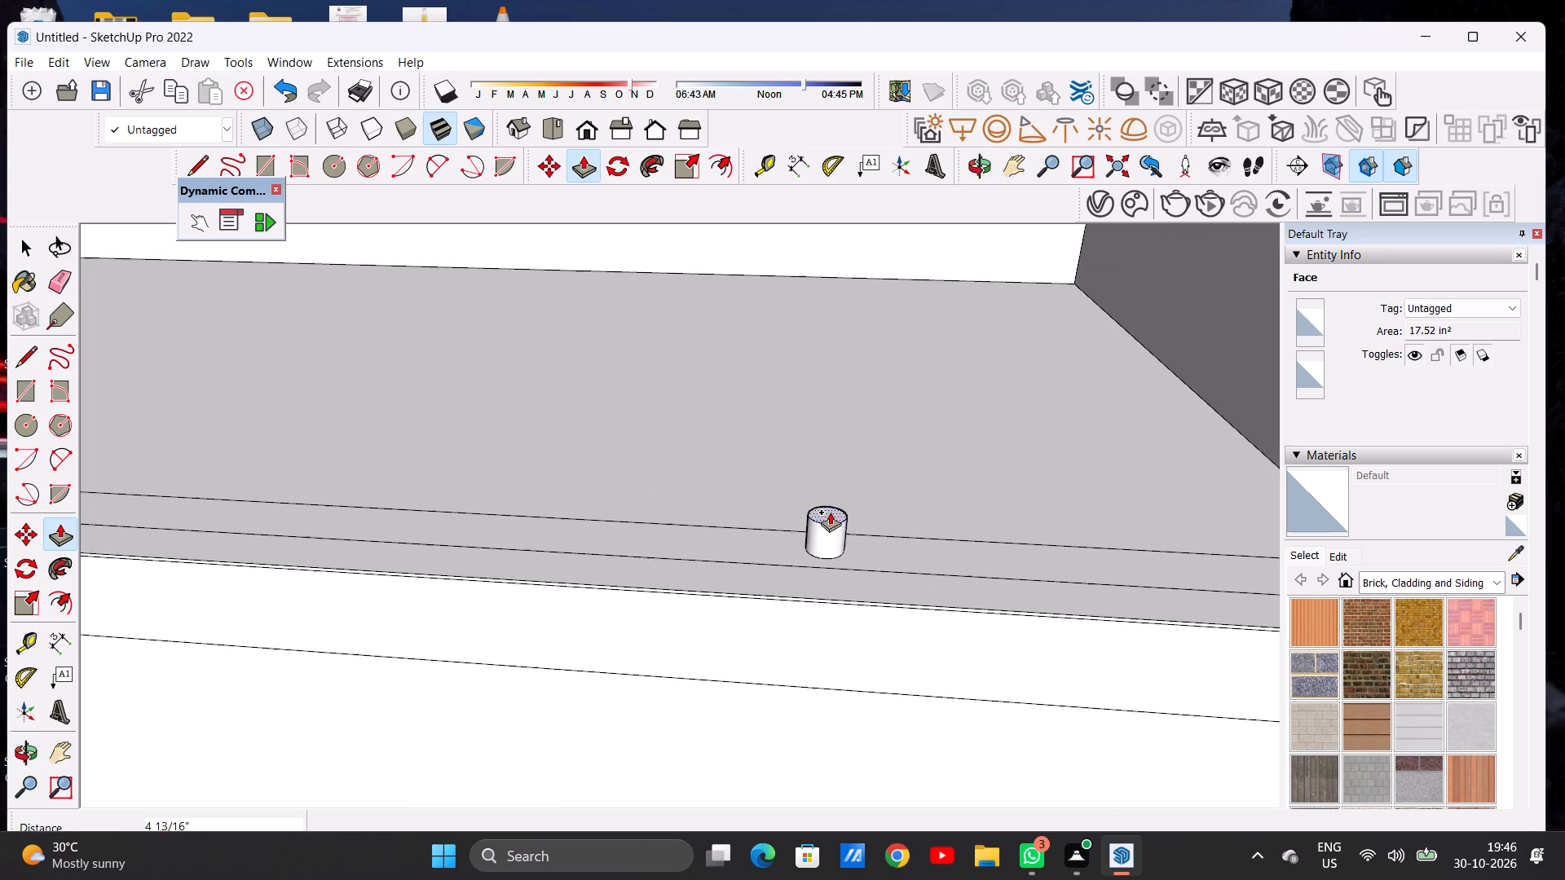
pyautogui.scroll(-14, 830, 512)
pyautogui.scroll(11, 838, 429)
pyautogui.scroll(-1, 833, 419)
pyautogui.scroll(4, 833, 419)
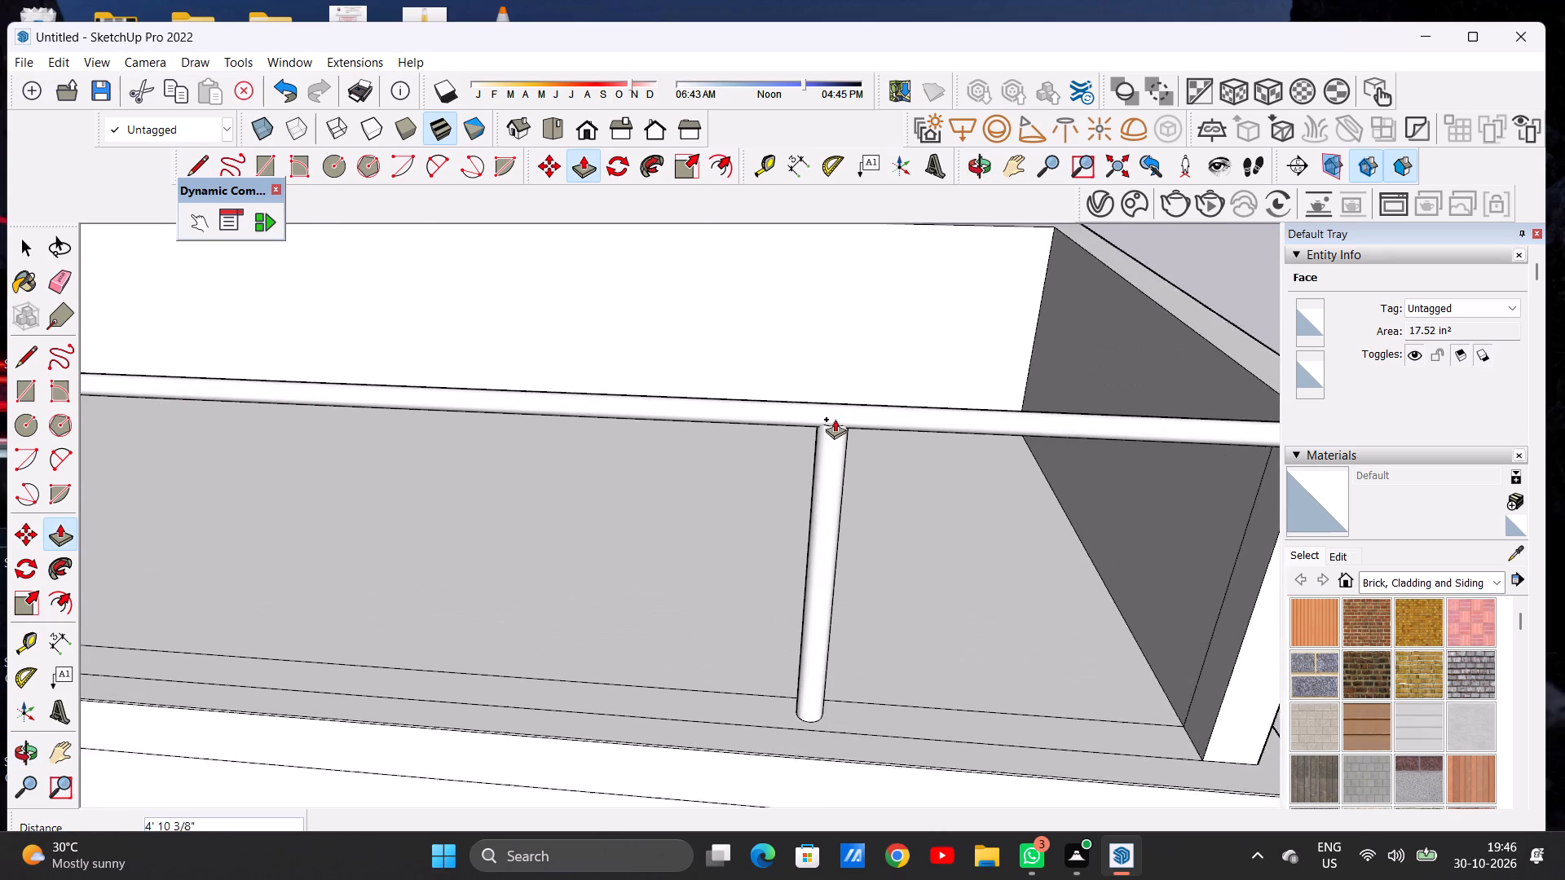
pyautogui.scroll(1, 835, 419)
pyautogui.click(838, 408)
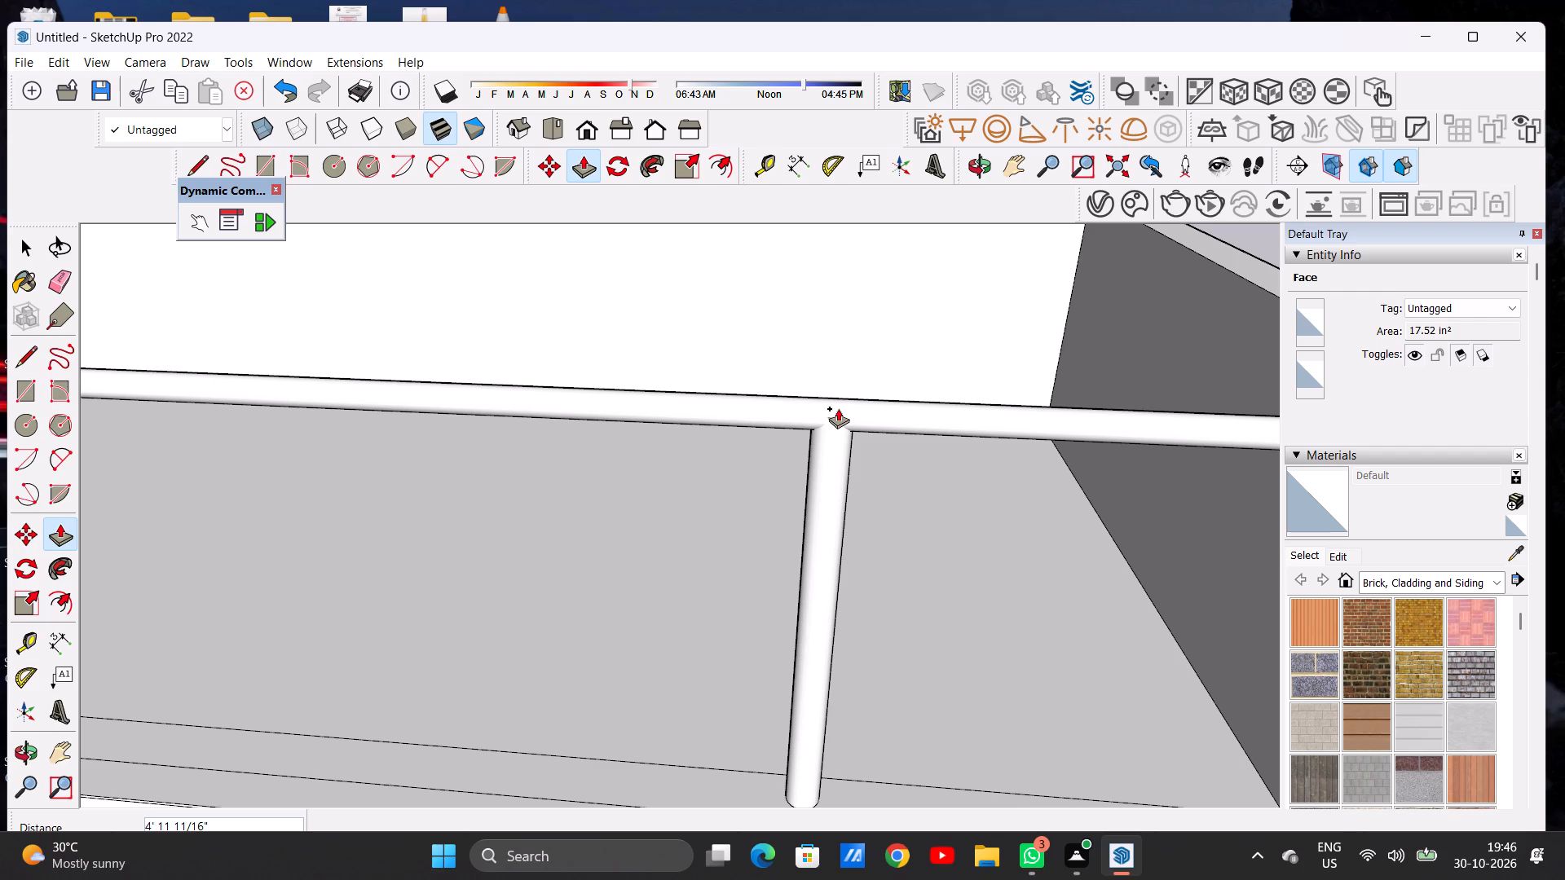
# Push/Pull the middle circle on the front strip up about 4' 11" into the top rail as a second post.
pyautogui.scroll(-16, 842, 474)
pyautogui.scroll(-10, 845, 469)
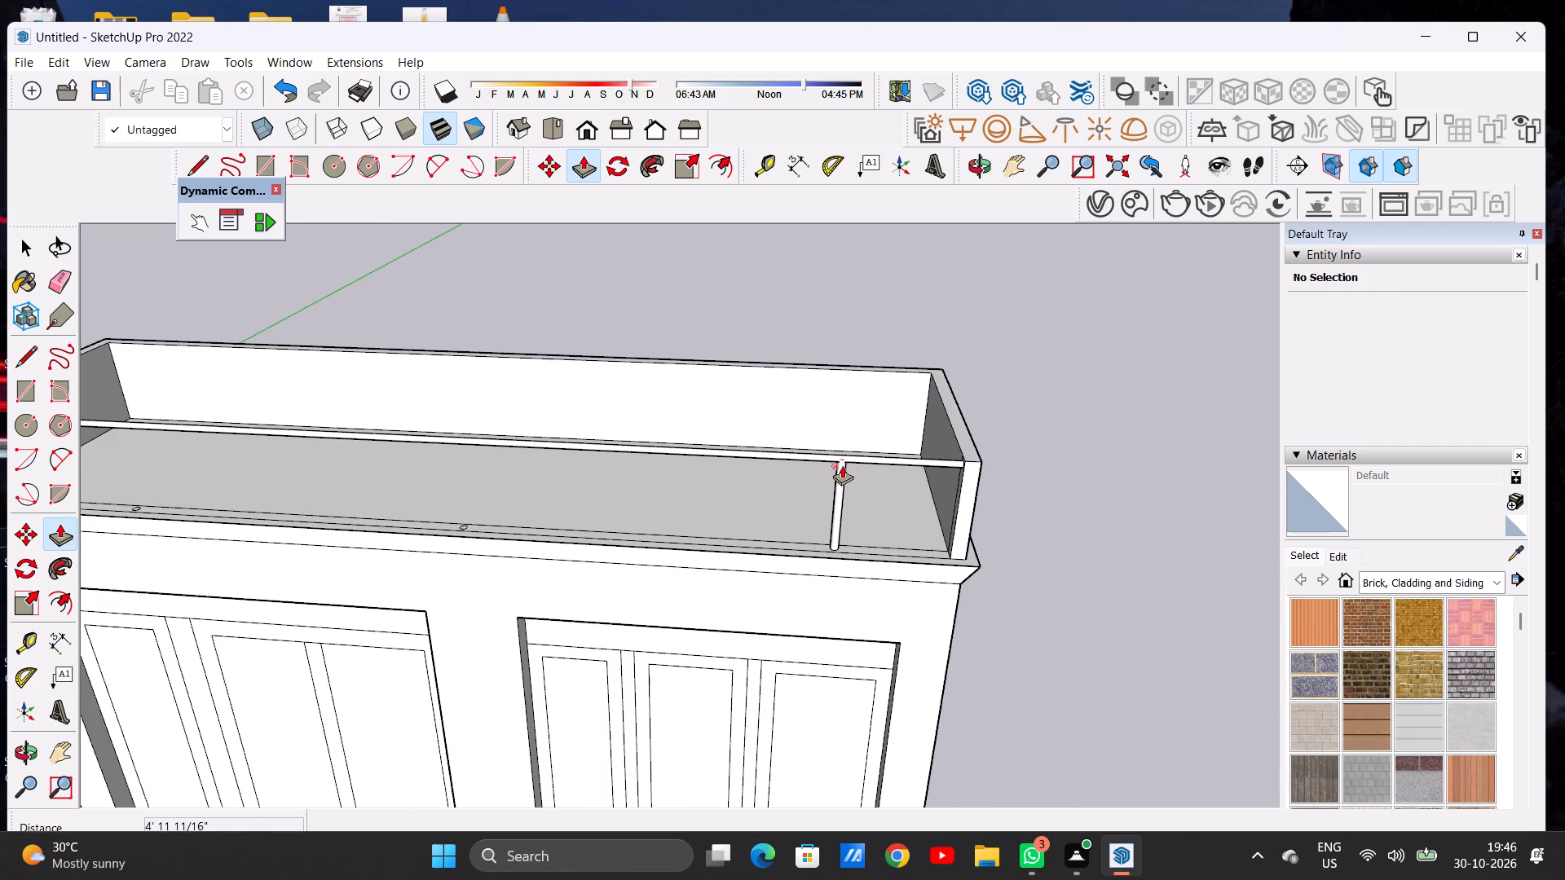
pyautogui.scroll(16, 525, 504)
pyautogui.scroll(-1, 518, 531)
pyautogui.scroll(12, 518, 531)
pyautogui.click(508, 612)
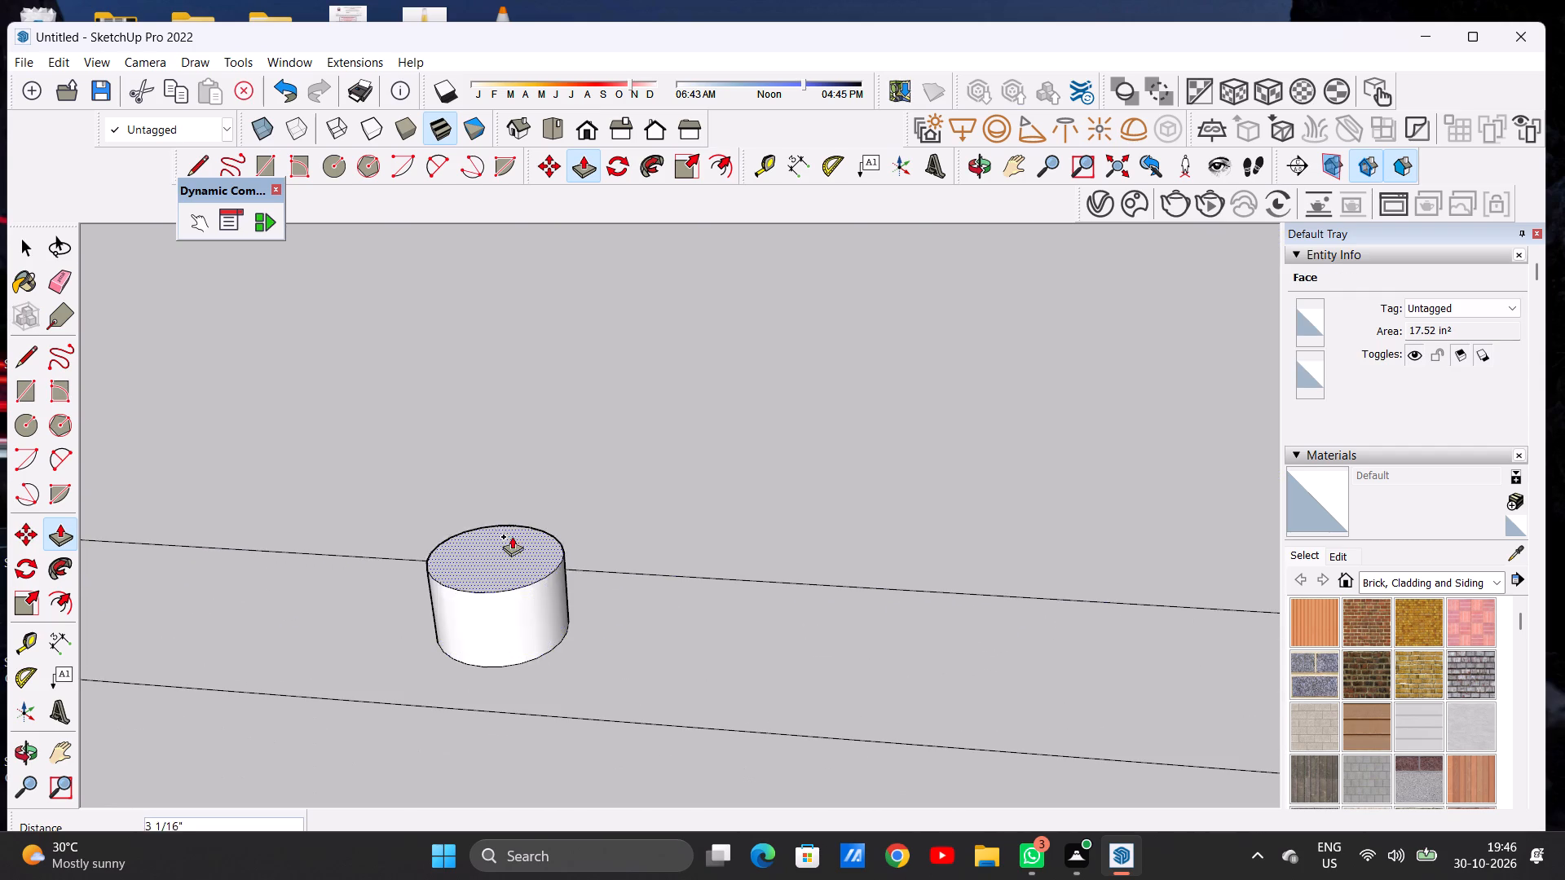
pyautogui.scroll(-20, 519, 479)
pyautogui.scroll(-10, 519, 479)
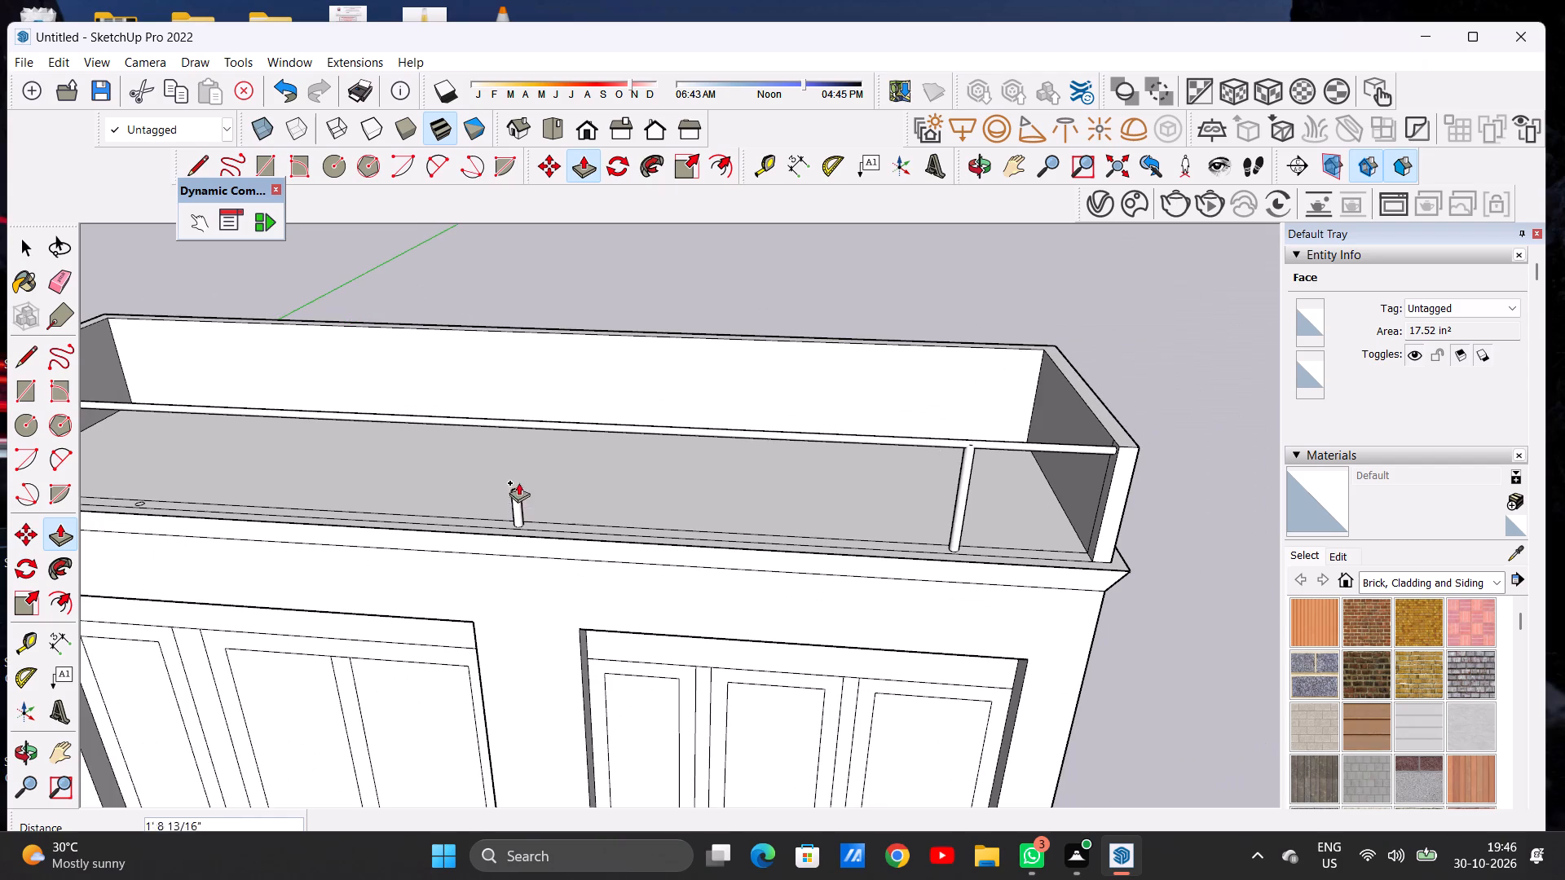
pyautogui.scroll(7, 508, 417)
pyautogui.scroll(18, 517, 422)
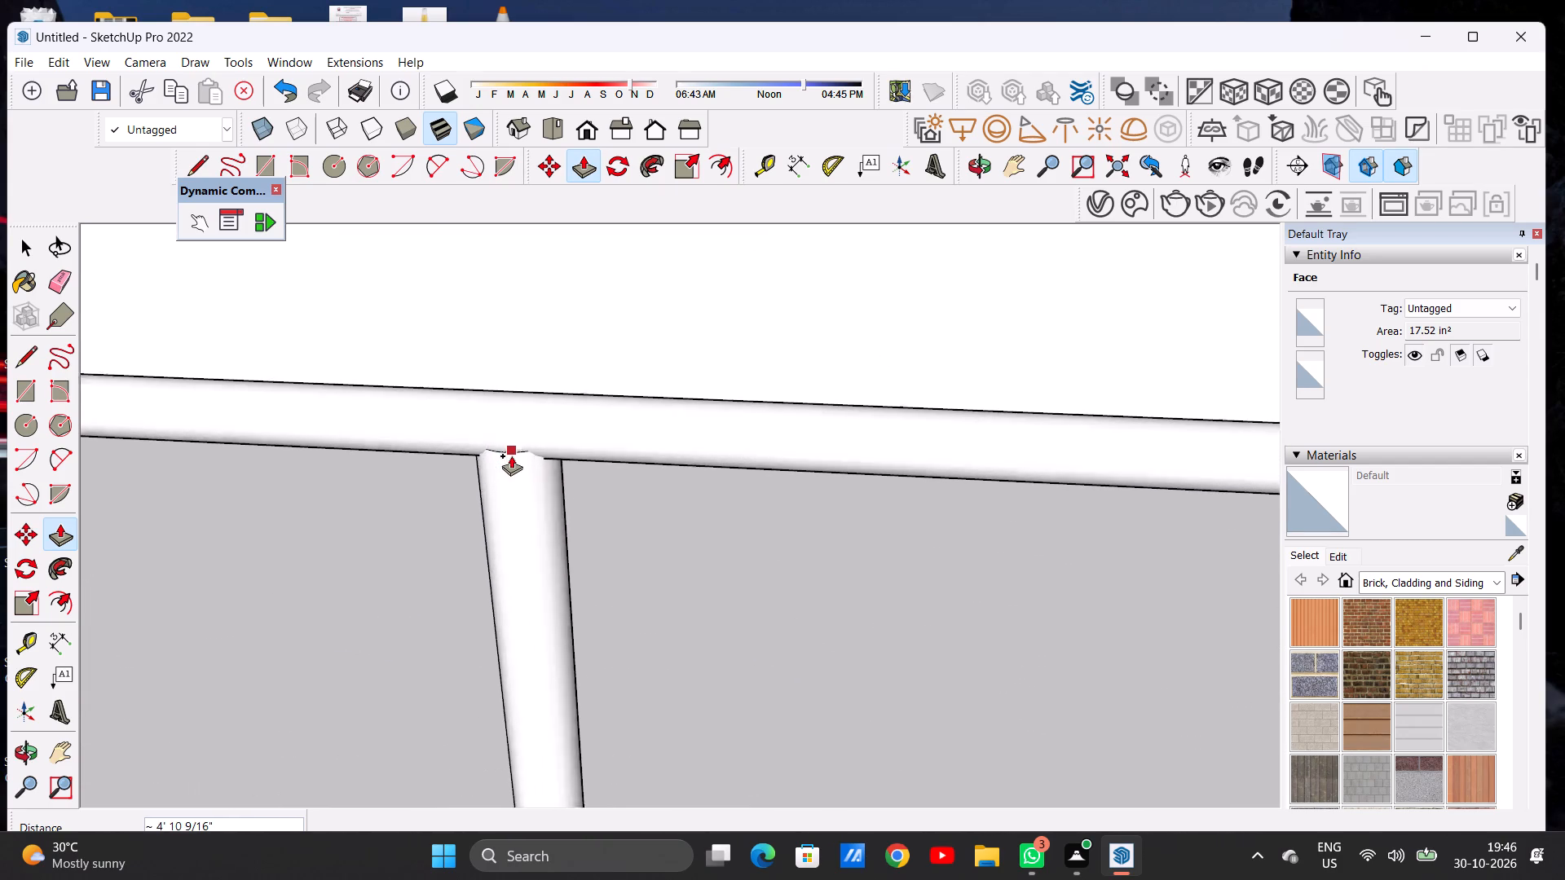
pyautogui.scroll(4, 511, 455)
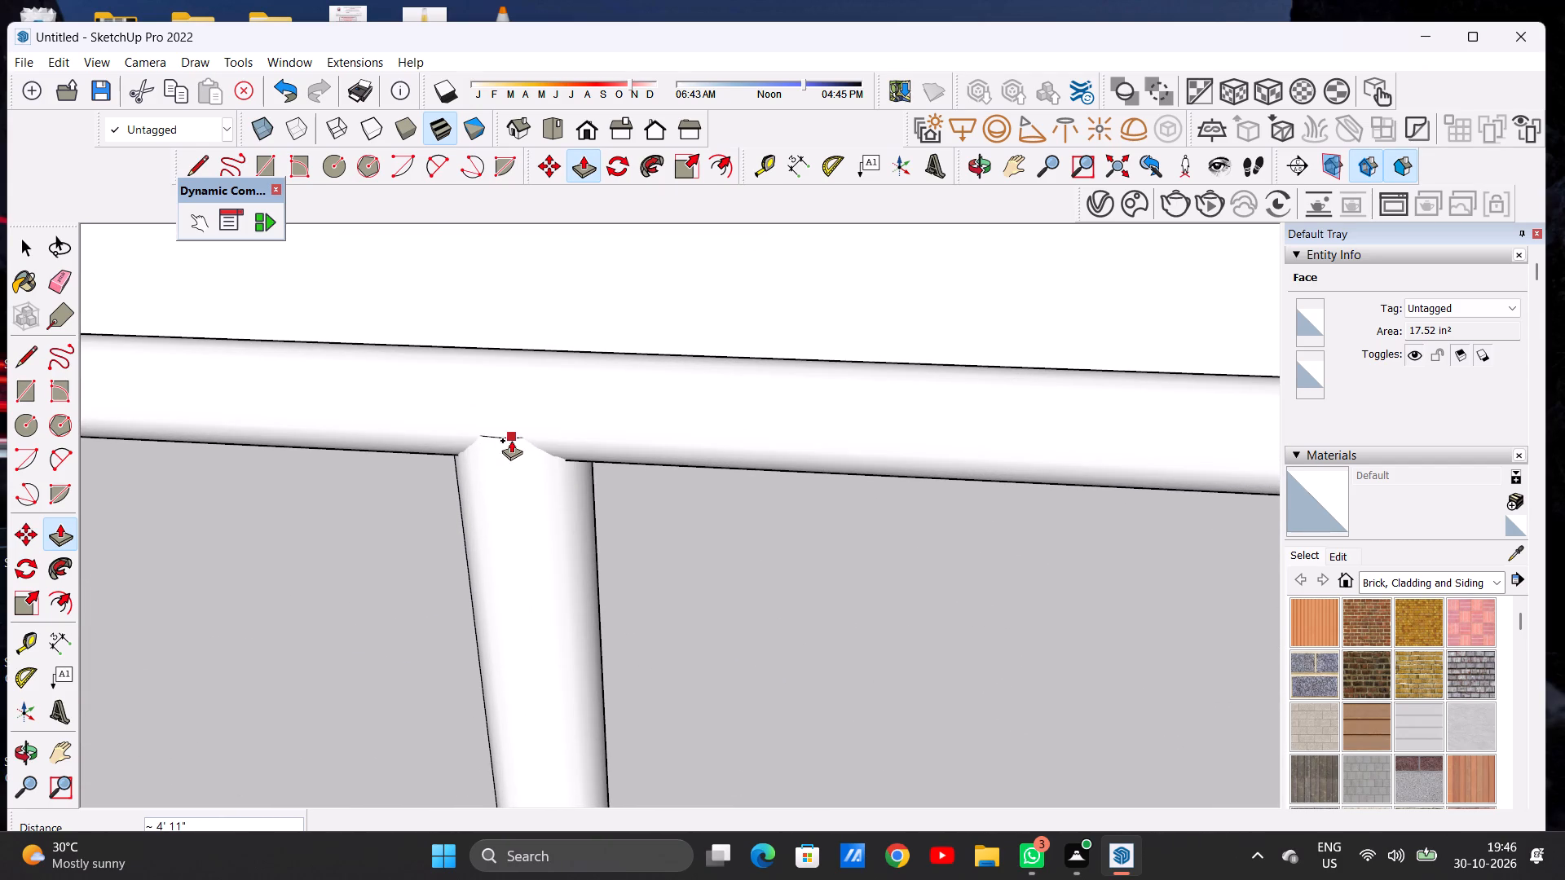
pyautogui.click(511, 439)
# Move the remaining flat circle along the front strip, away from the left side wall and closer to the middle post.
pyautogui.scroll(-12, 540, 486)
pyautogui.scroll(1, 615, 479)
pyautogui.scroll(-10, 617, 477)
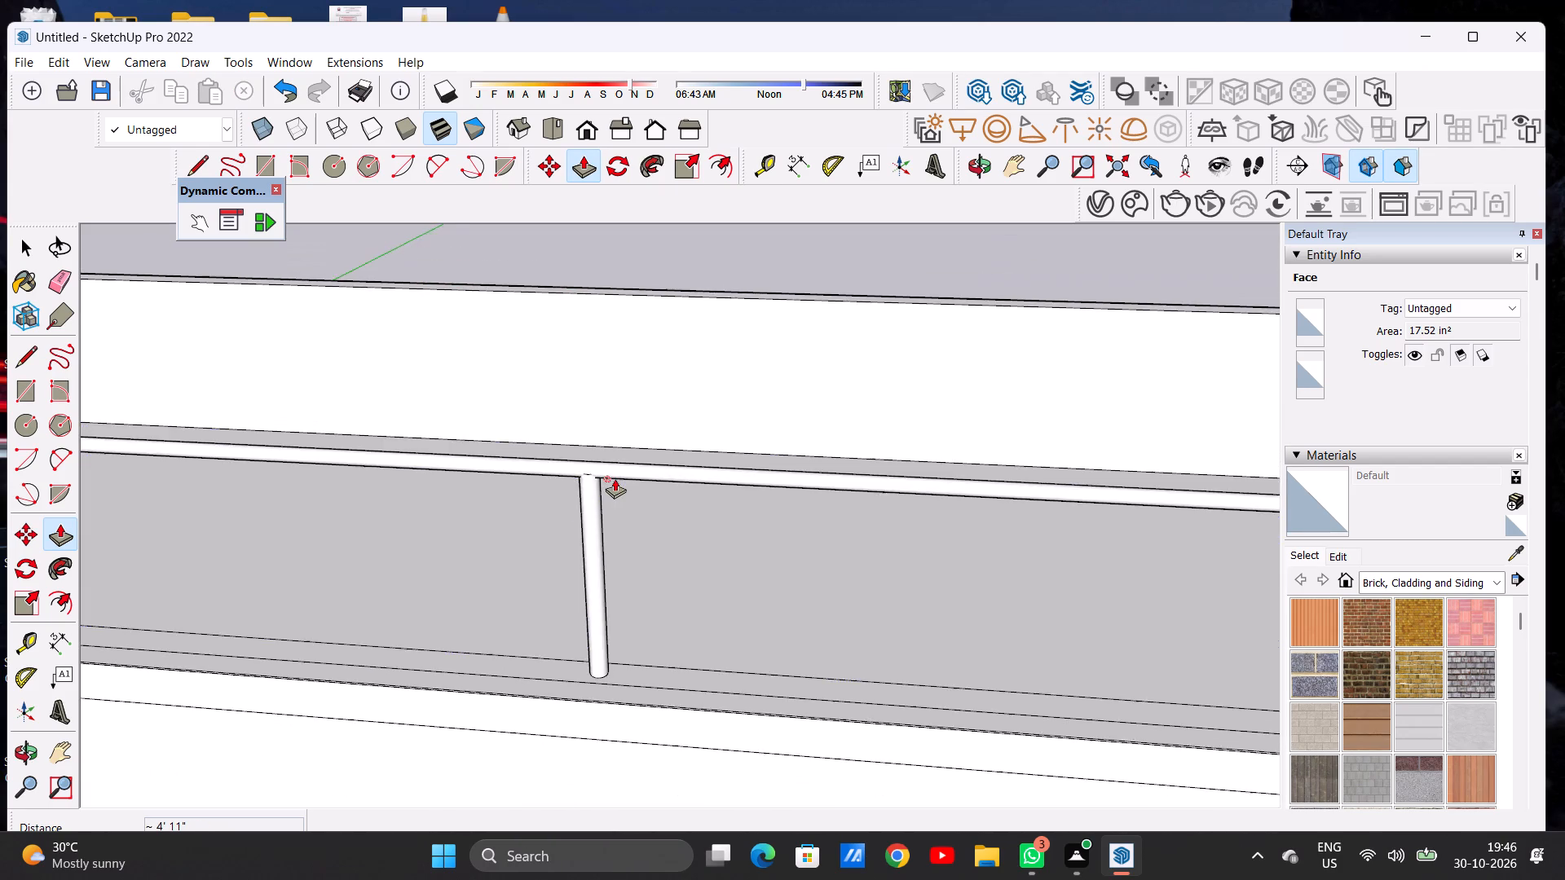
pyautogui.scroll(-10, 615, 478)
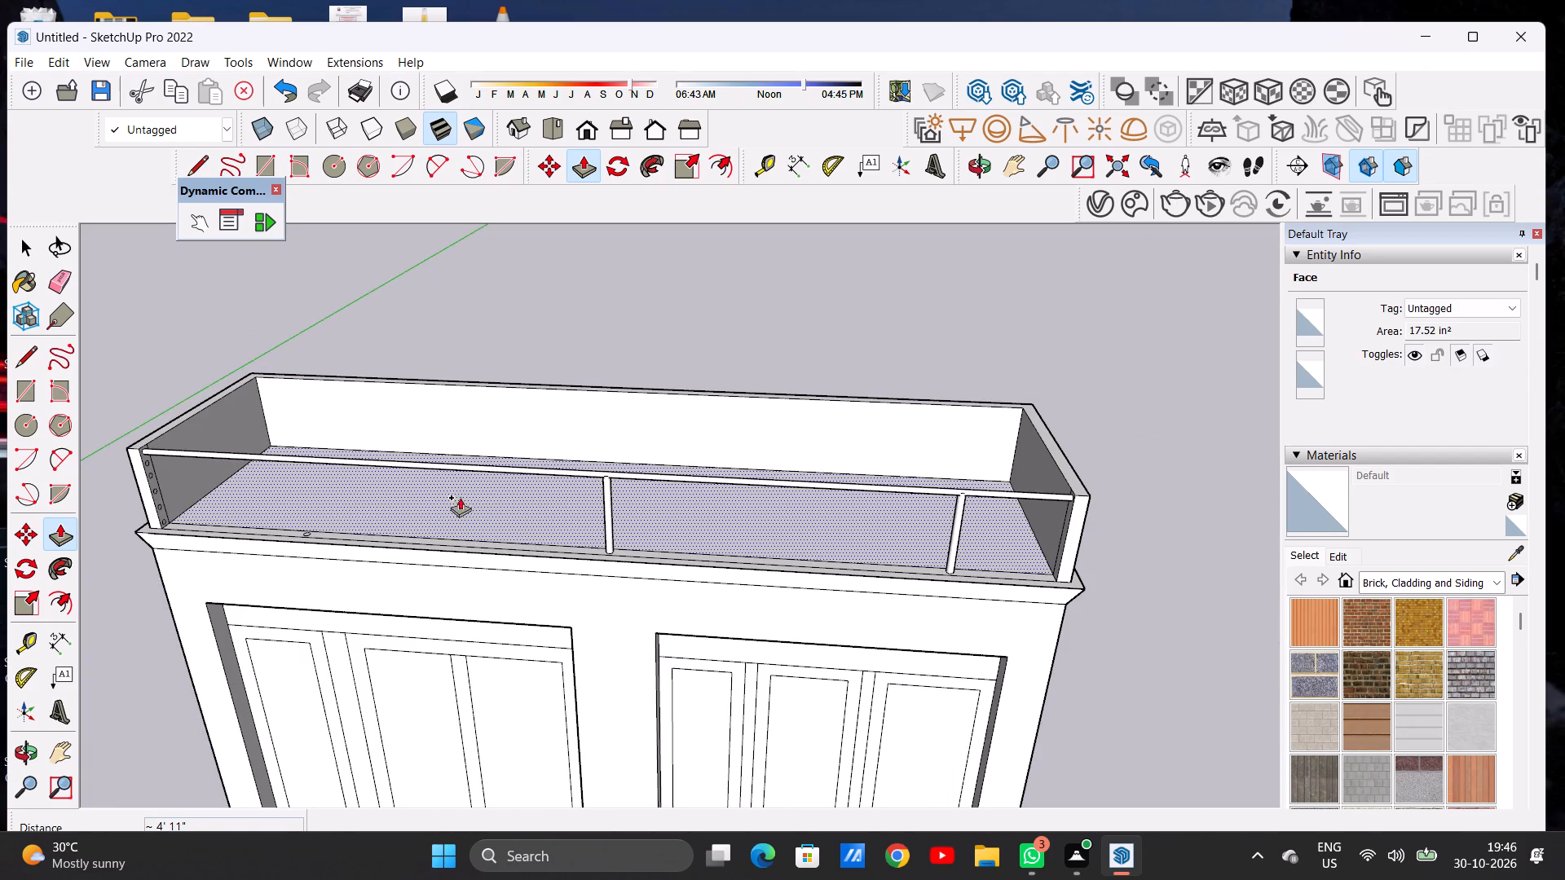
pyautogui.scroll(7, 359, 512)
pyautogui.scroll(7, 280, 535)
pyautogui.press('space')
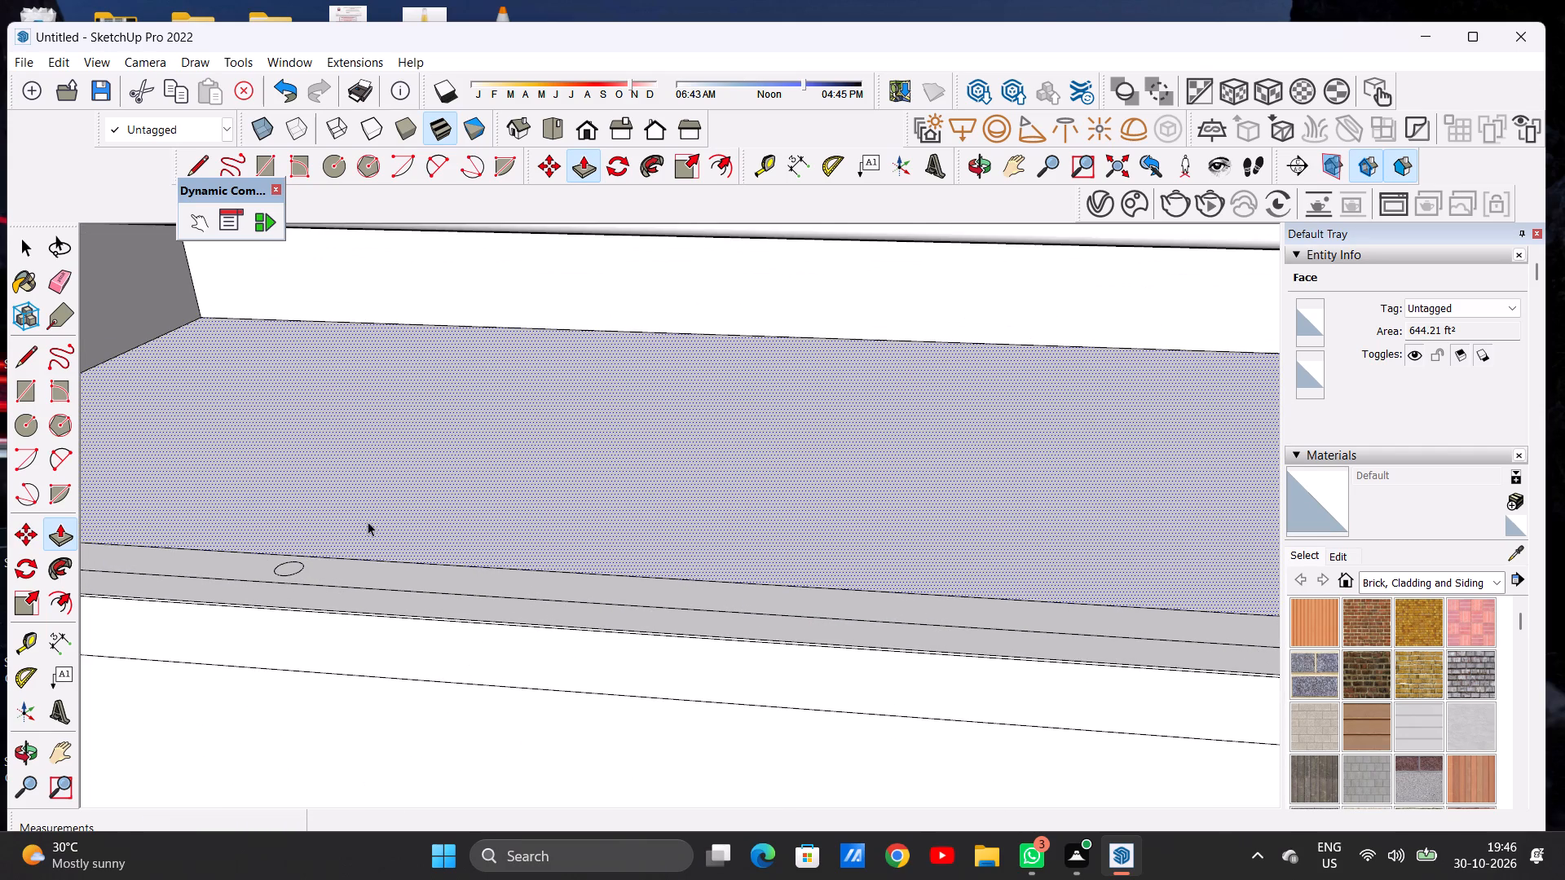
pyautogui.scroll(-13, 379, 513)
pyautogui.scroll(-8, 422, 450)
pyautogui.moveTo(355, 508); pyautogui.dragTo(433, 532, button='middle')
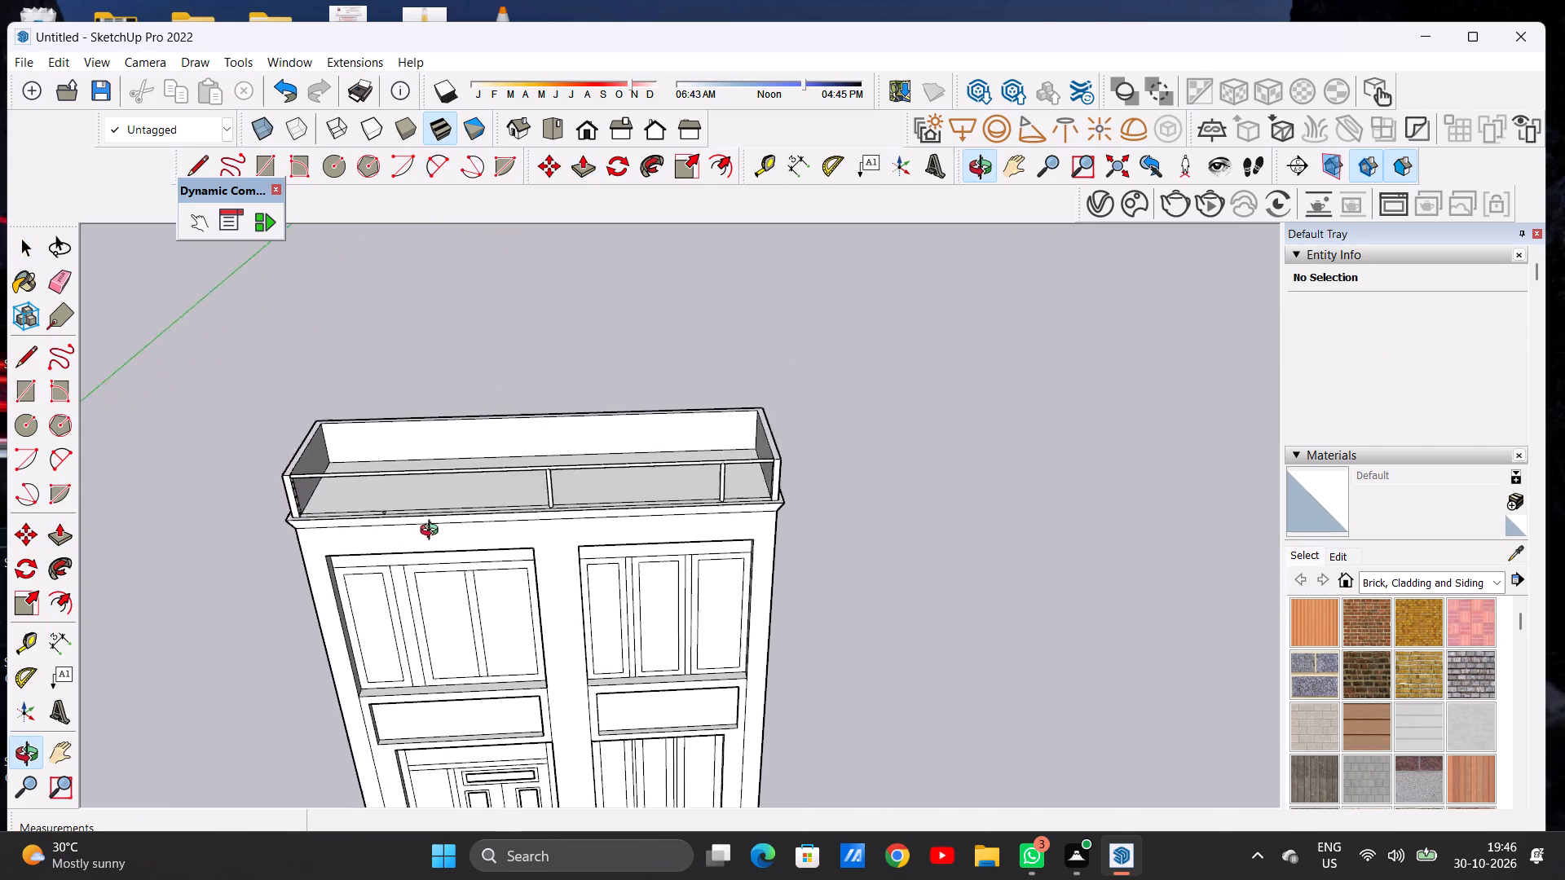
pyautogui.moveTo(433, 532); pyautogui.dragTo(439, 570, button='middle')
pyautogui.scroll(1, 395, 530)
pyautogui.scroll(-1, 395, 530)
pyautogui.scroll(11, 395, 530)
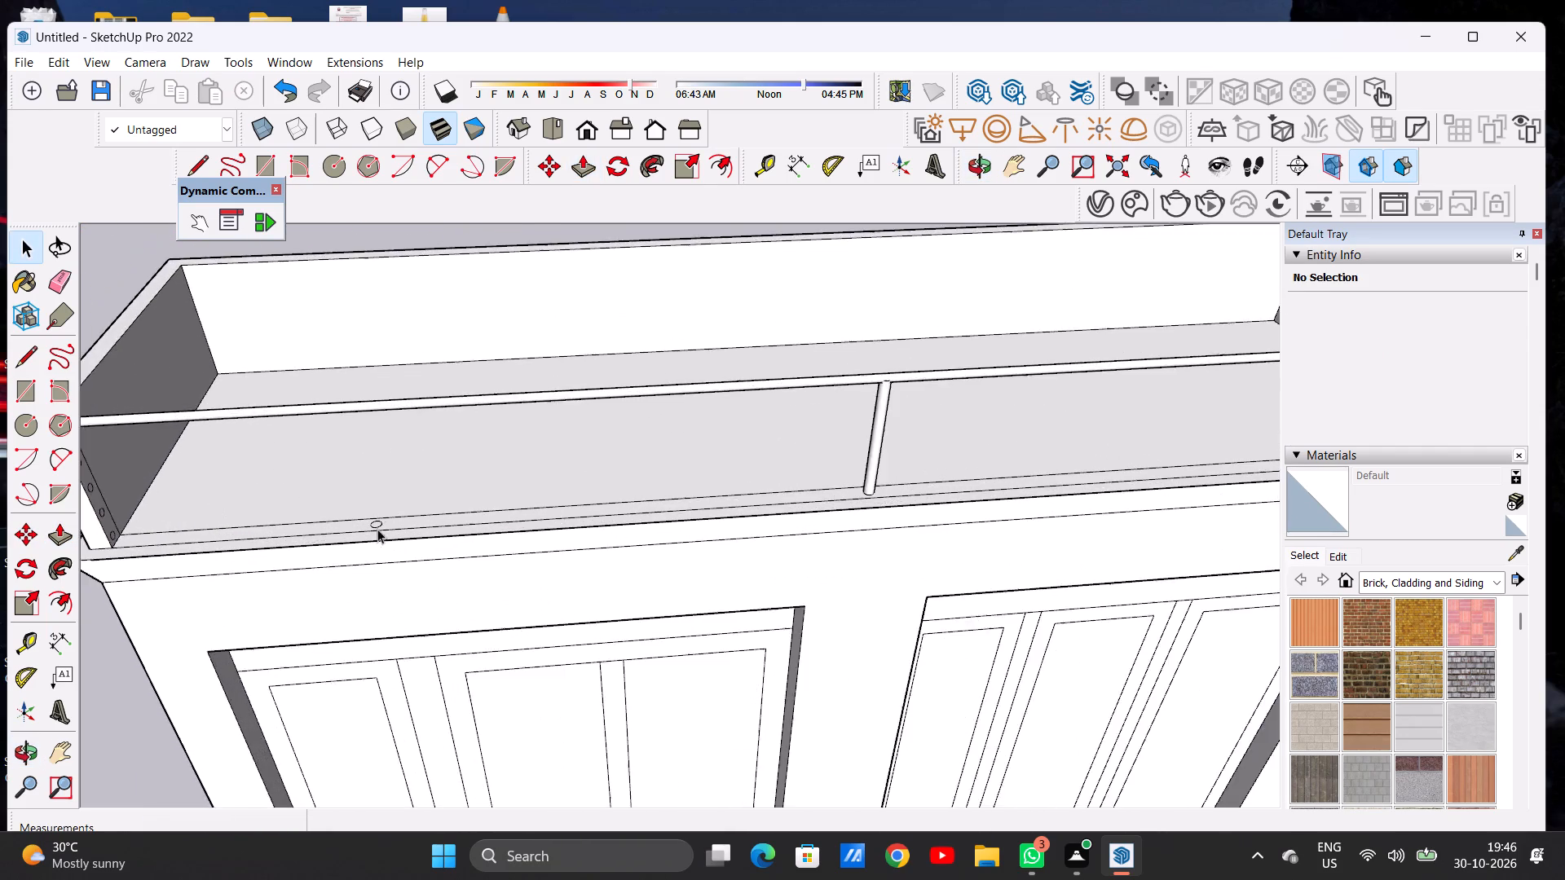
pyautogui.scroll(6, 377, 529)
pyautogui.moveTo(381, 530); pyautogui.dragTo(355, 630, button='middle')
pyautogui.scroll(6, 366, 551)
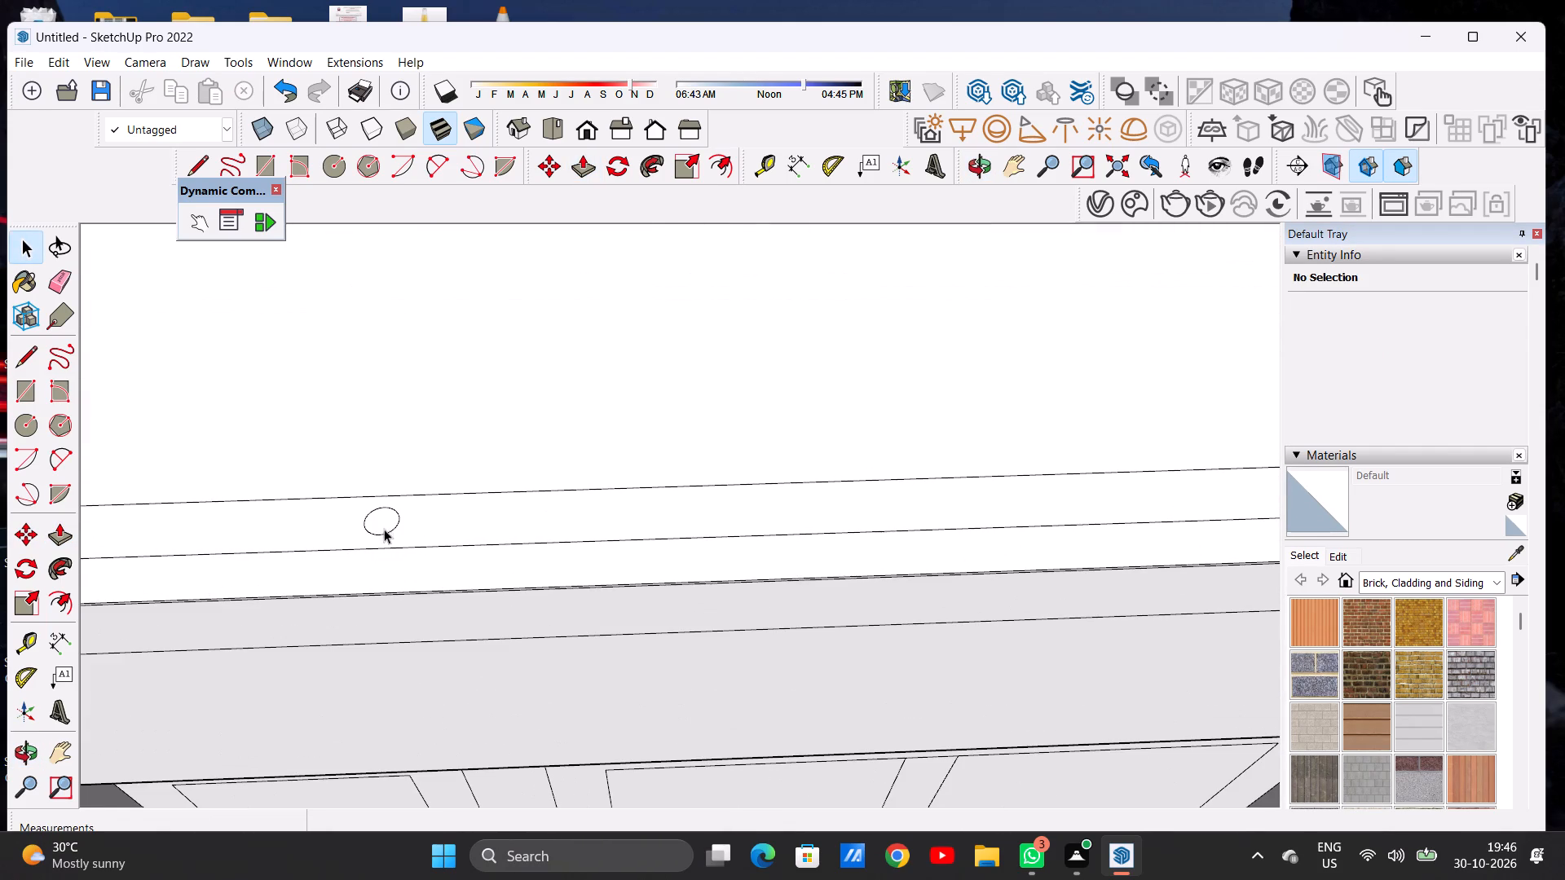
pyautogui.doubleClick(384, 523)
pyautogui.press('m')
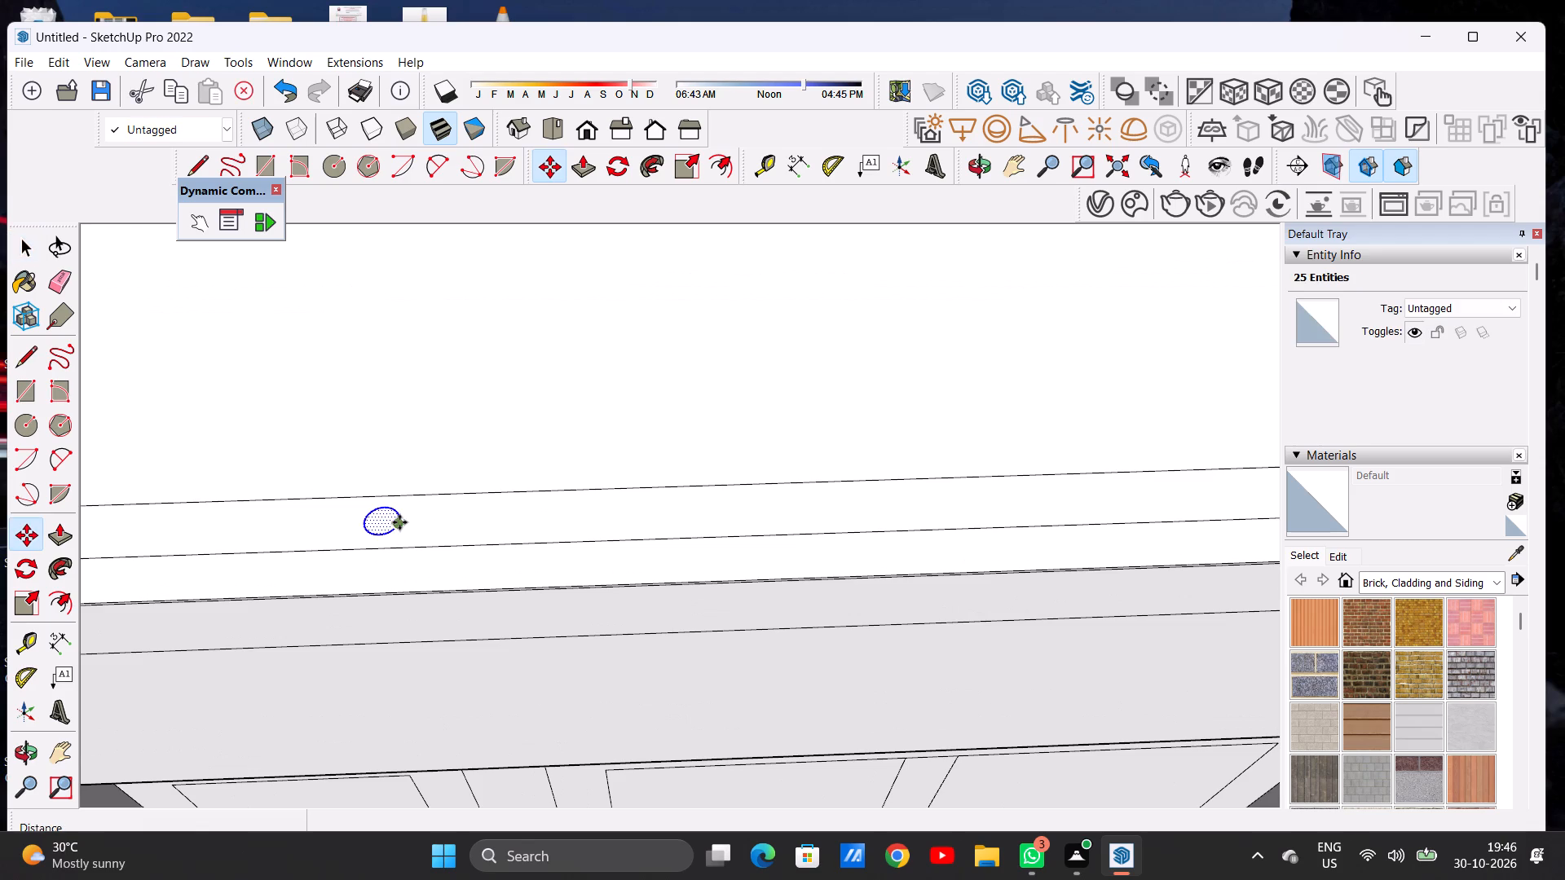
pyautogui.click(399, 522)
pyautogui.scroll(-5, 415, 515)
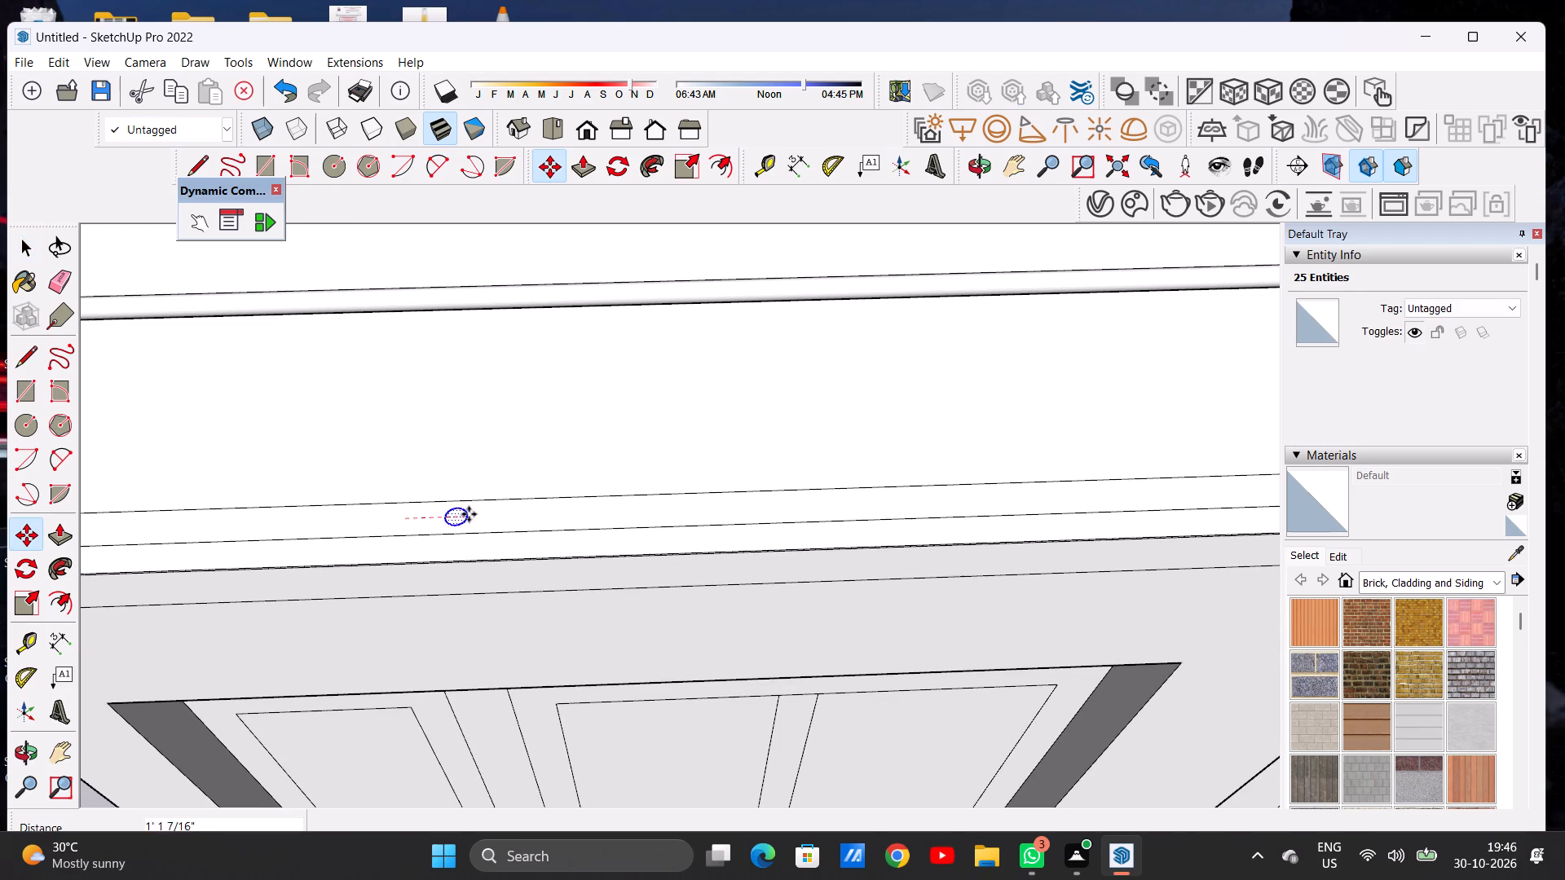
pyautogui.click(629, 520)
pyautogui.press('space')
pyautogui.scroll(-10, 558, 507)
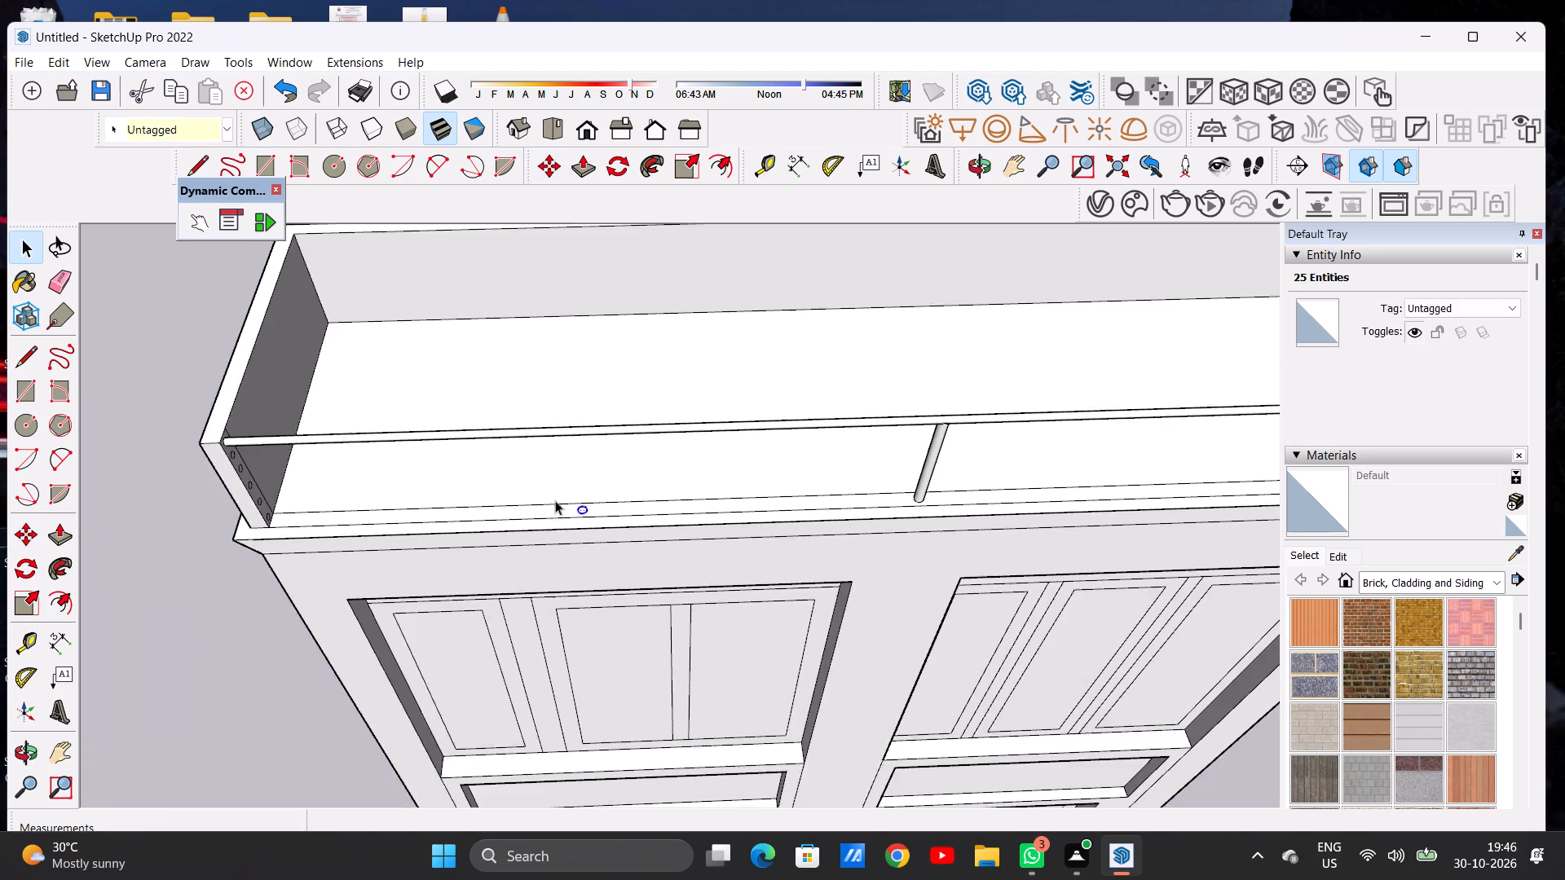
# Push/Pull the remaining flat circle on the front strip up about 4' 11" into the top rail as a third post.
pyautogui.scroll(-8, 555, 500)
pyautogui.click(324, 601)
pyautogui.scroll(2, 599, 513)
pyautogui.scroll(-1, 591, 512)
pyautogui.scroll(8, 591, 512)
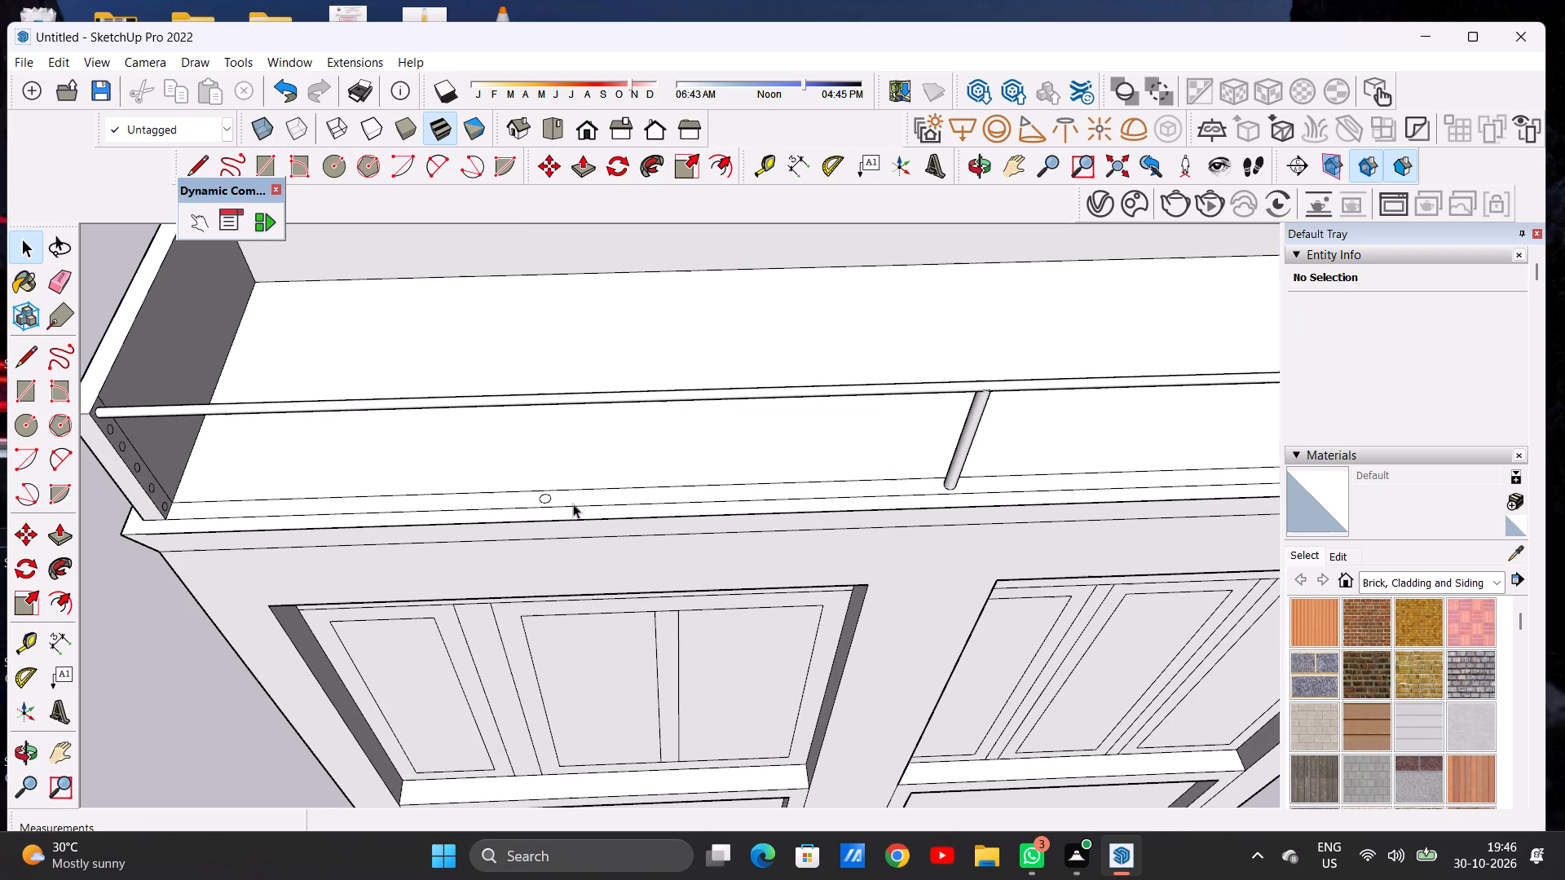
pyautogui.press('p')
pyautogui.scroll(16, 549, 495)
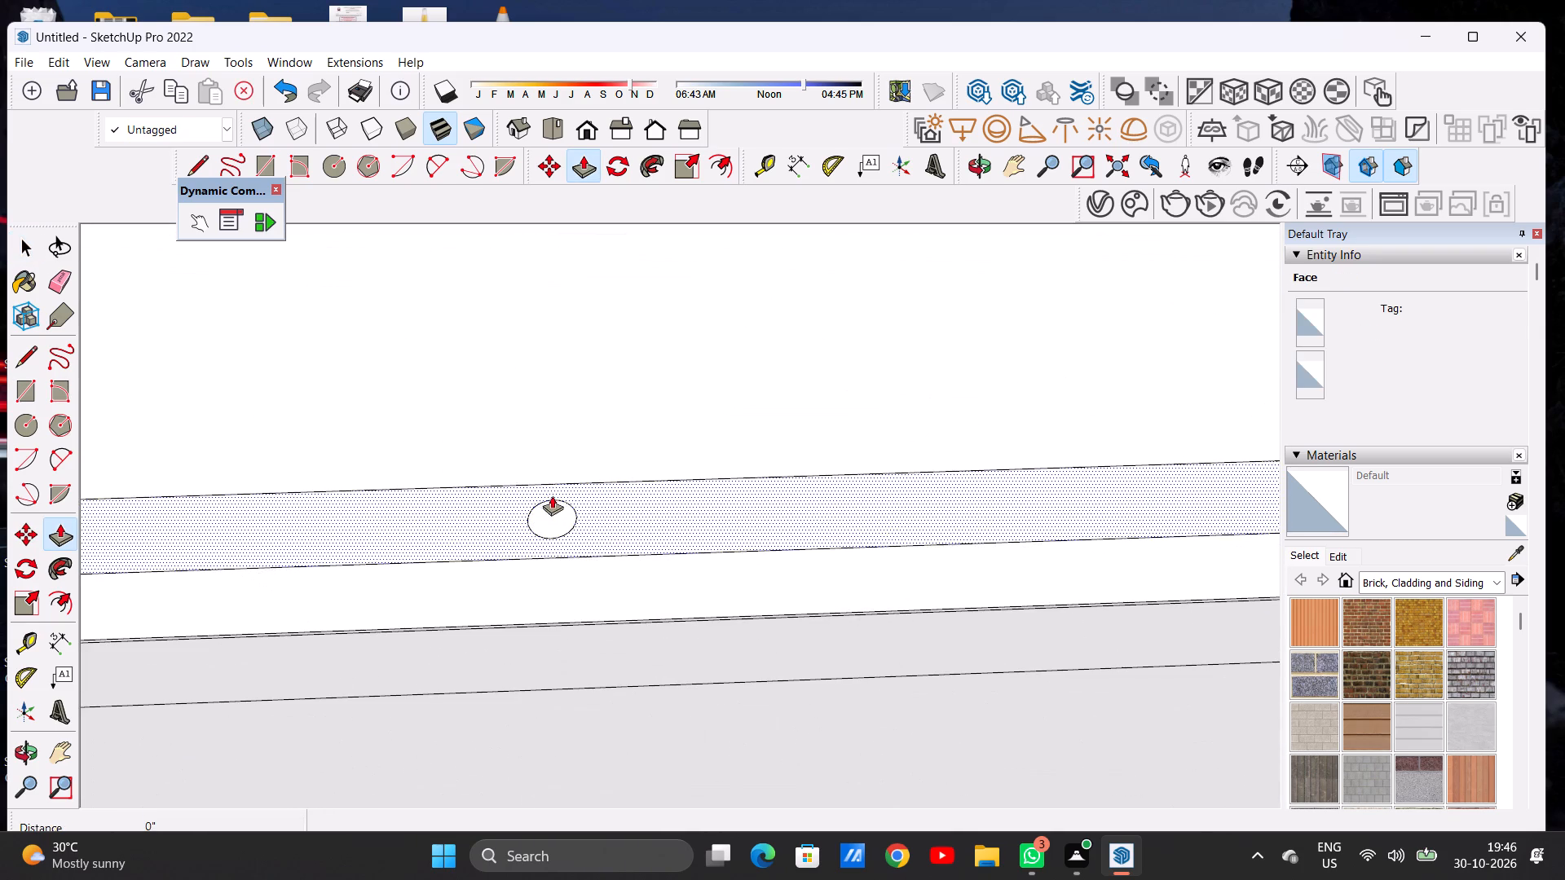
pyautogui.click(549, 504)
pyautogui.scroll(-6, 553, 407)
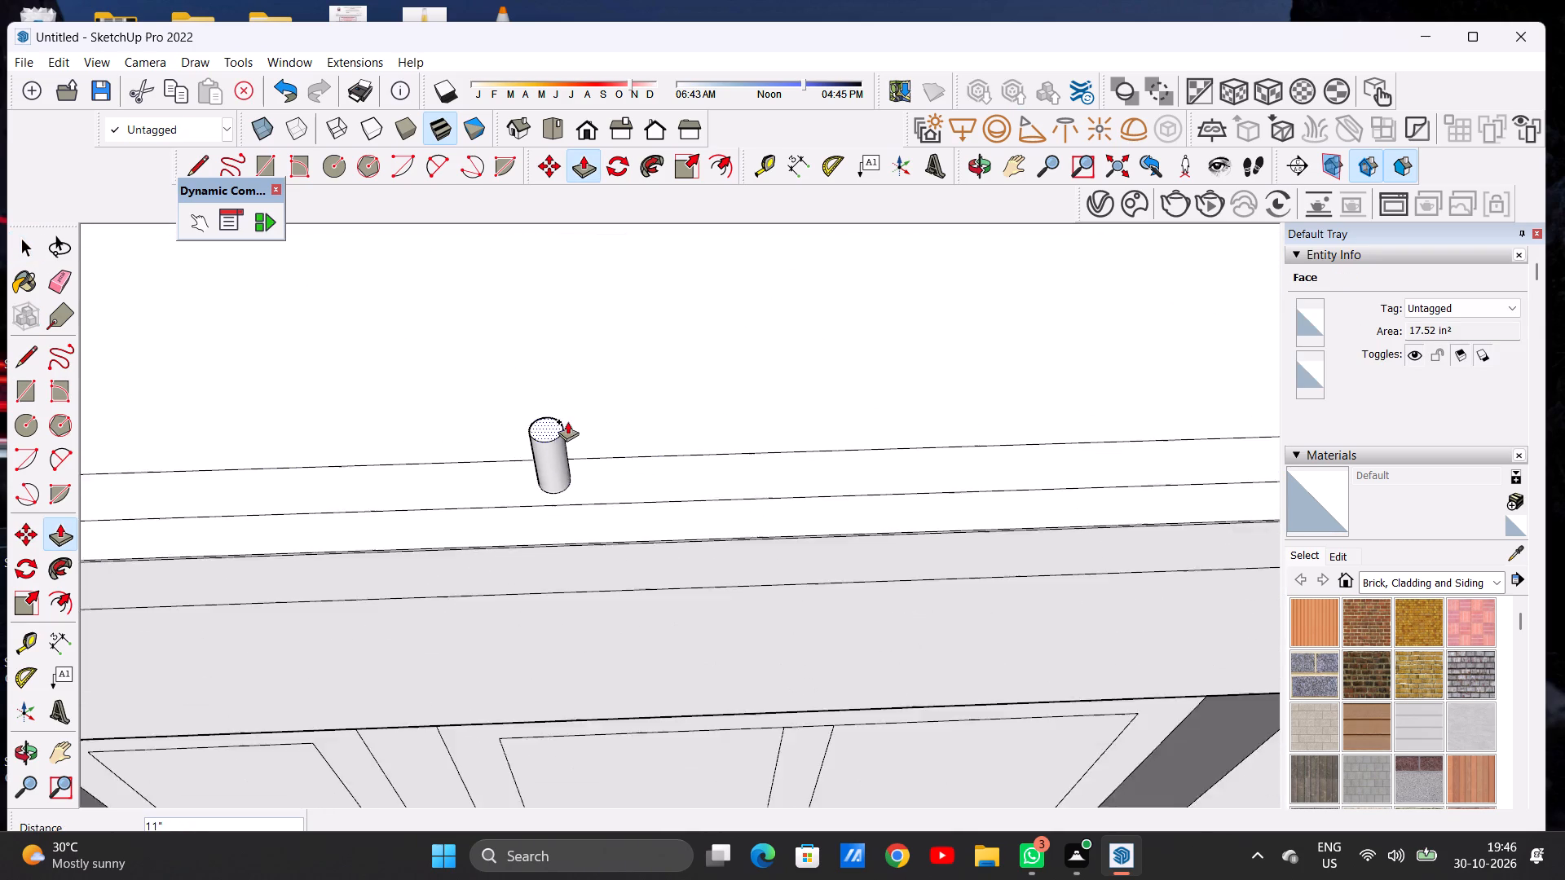
pyautogui.scroll(-17, 567, 421)
pyautogui.scroll(6, 562, 376)
pyautogui.moveTo(559, 411); pyautogui.dragTo(558, 400, button='middle')
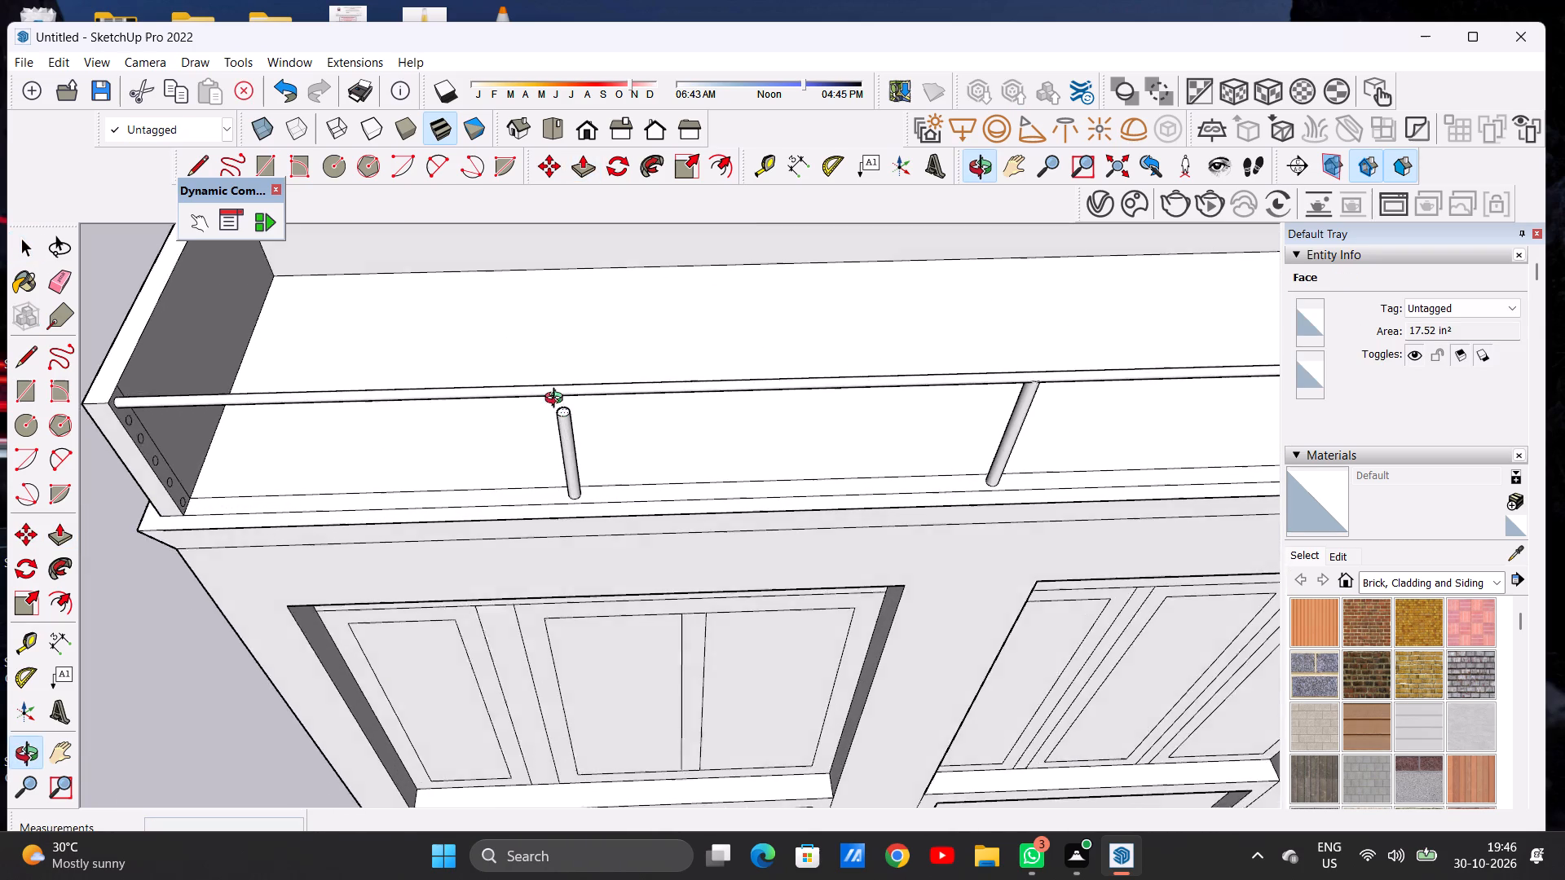
pyautogui.moveTo(558, 400); pyautogui.dragTo(562, 334, button='middle')
pyautogui.scroll(2, 566, 381)
pyautogui.scroll(-1, 566, 381)
pyautogui.scroll(4, 566, 381)
pyautogui.moveTo(556, 390); pyautogui.dragTo(566, 335, button='middle')
pyautogui.scroll(1, 575, 349)
pyautogui.scroll(-1, 575, 349)
pyautogui.scroll(4, 576, 349)
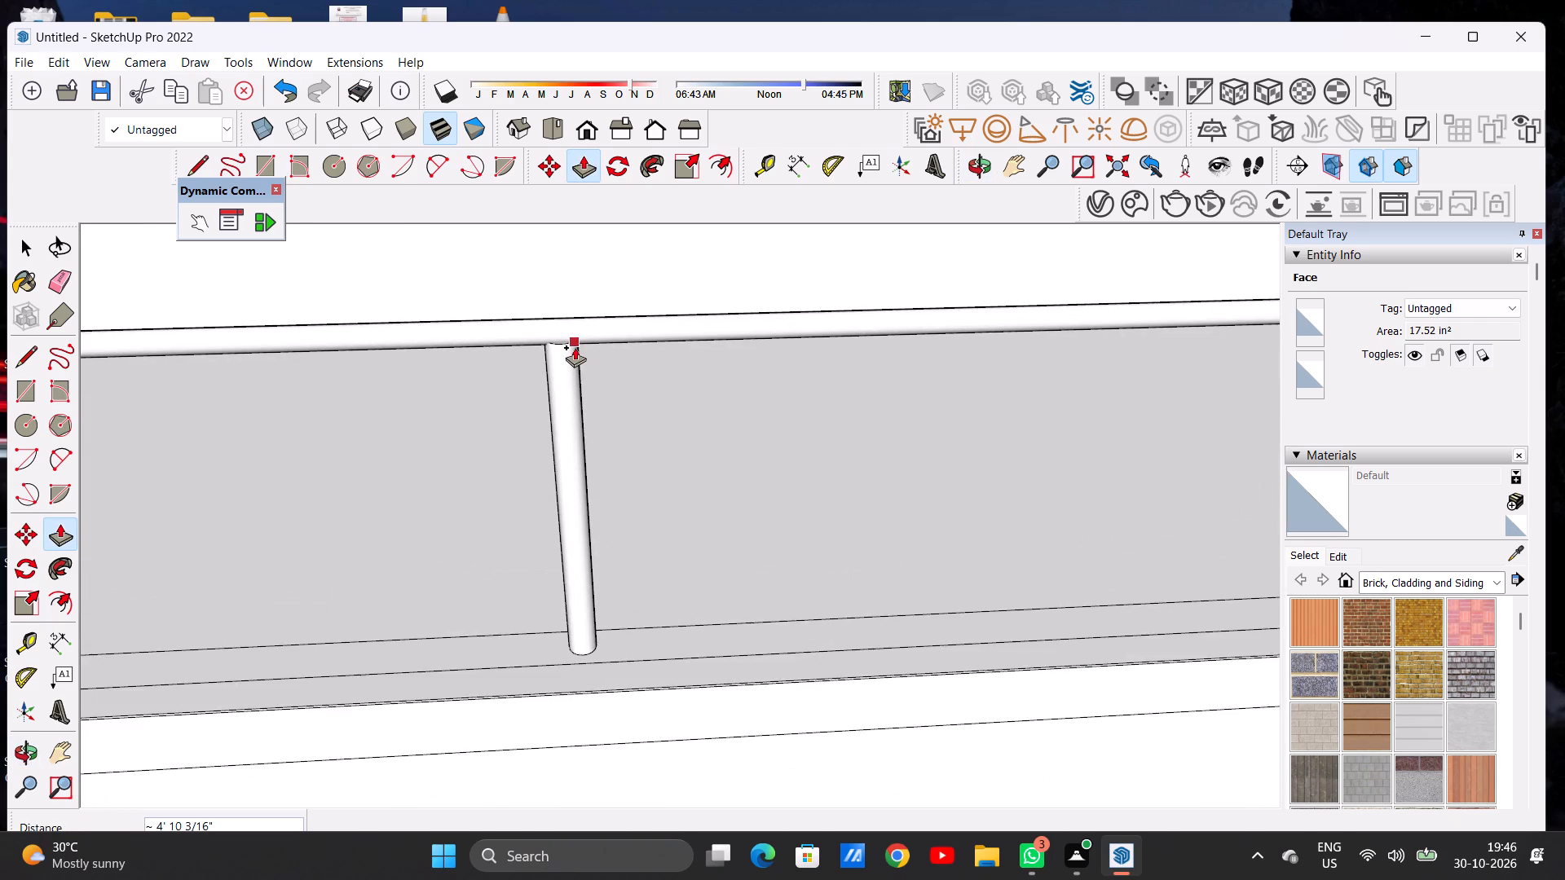
pyautogui.scroll(-1, 575, 347)
pyautogui.scroll(10, 575, 347)
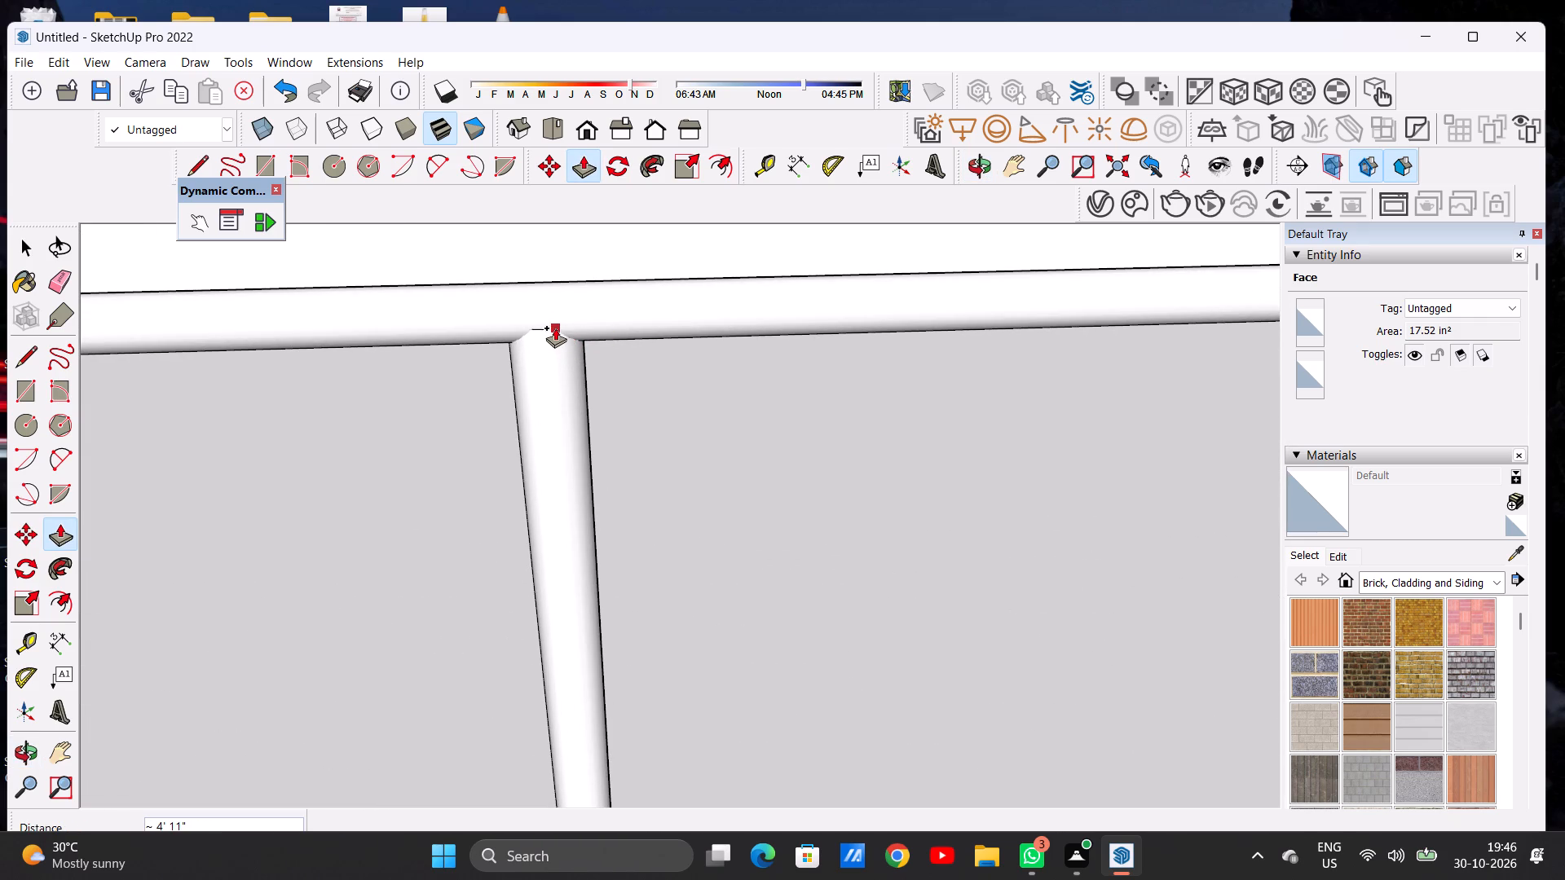
pyautogui.click(555, 328)
pyautogui.press('space')
# Push/Pull the circle just below the top rail on the left side wall about 52' 6 5/16" to the opposite wall as a second rail.
pyautogui.scroll(-14, 544, 494)
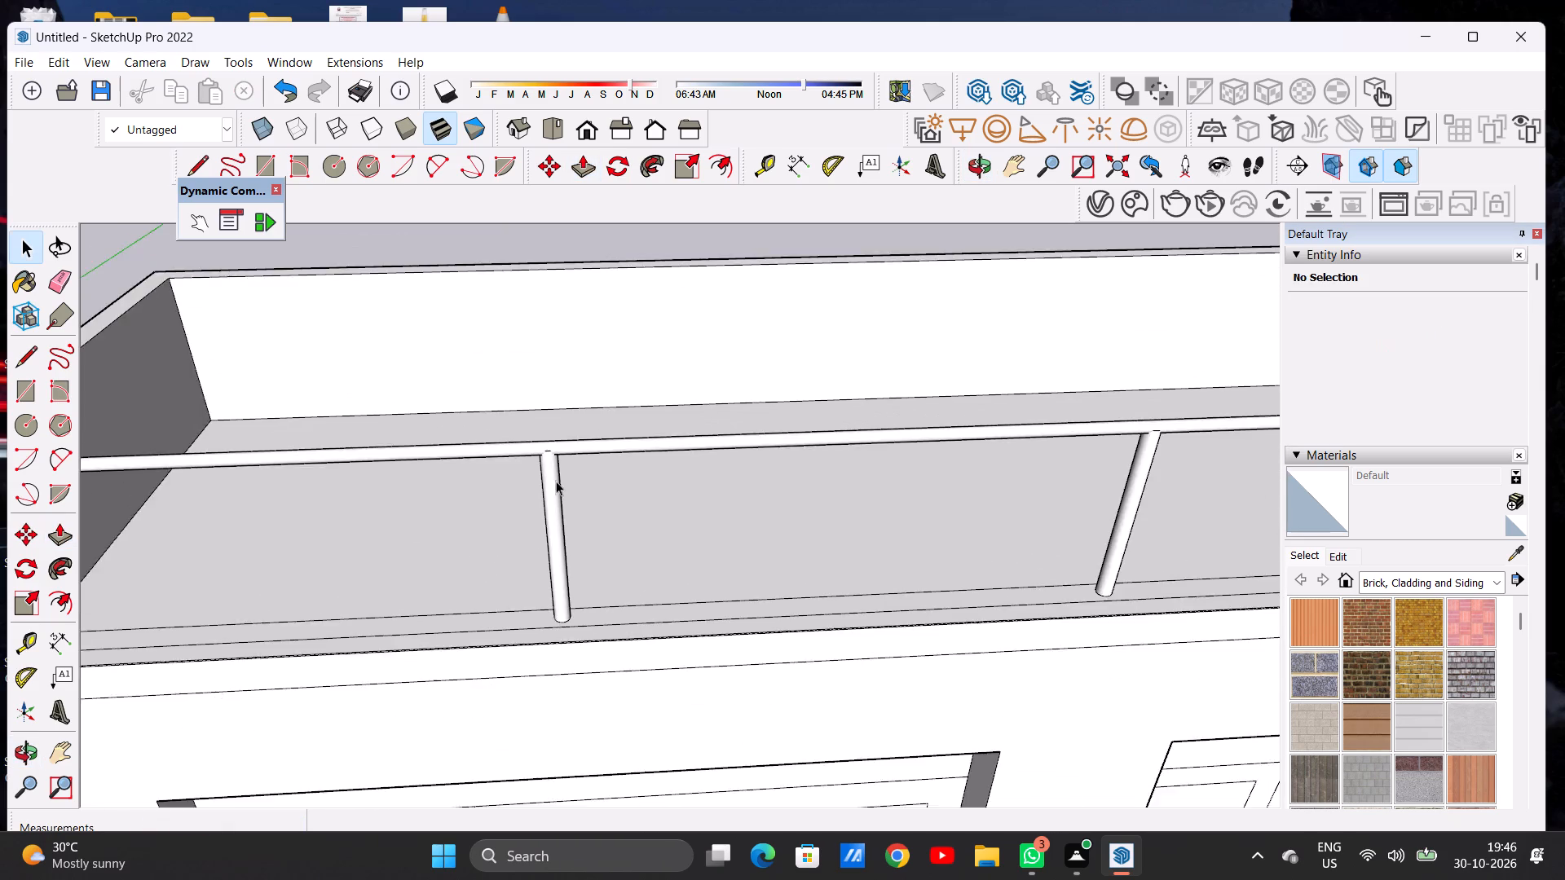
pyautogui.scroll(-8, 556, 481)
pyautogui.scroll(-5, 469, 474)
pyautogui.moveTo(493, 504); pyautogui.dragTo(475, 417, button='middle')
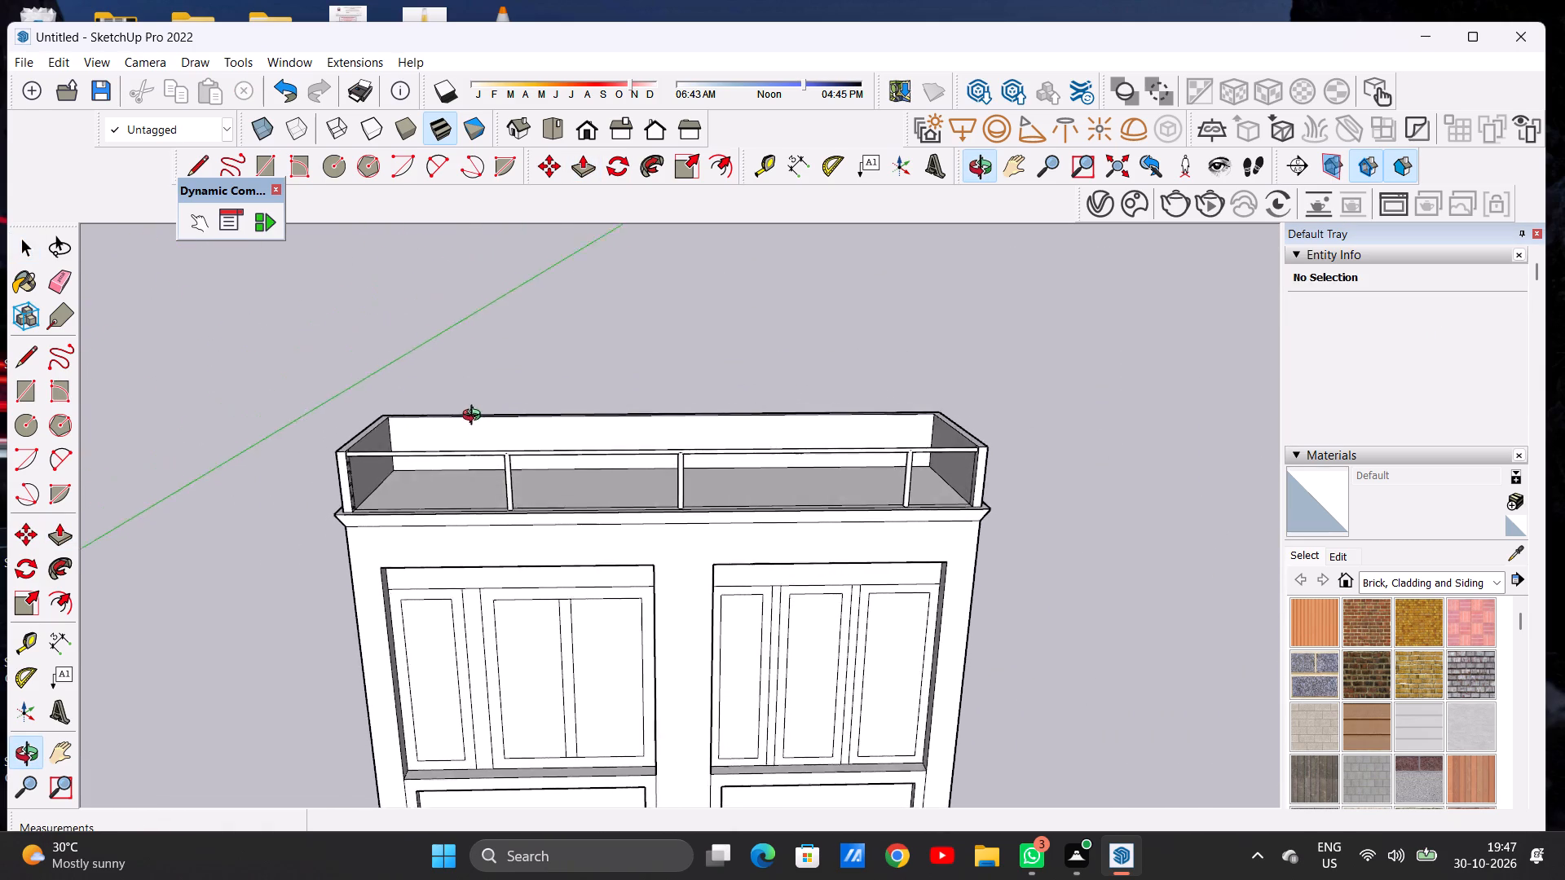
pyautogui.moveTo(475, 417); pyautogui.dragTo(364, 398, button='middle')
pyautogui.scroll(1, 391, 445)
pyautogui.scroll(-1, 391, 445)
pyautogui.scroll(13, 391, 445)
pyautogui.scroll(-1, 382, 443)
pyautogui.scroll(8, 382, 443)
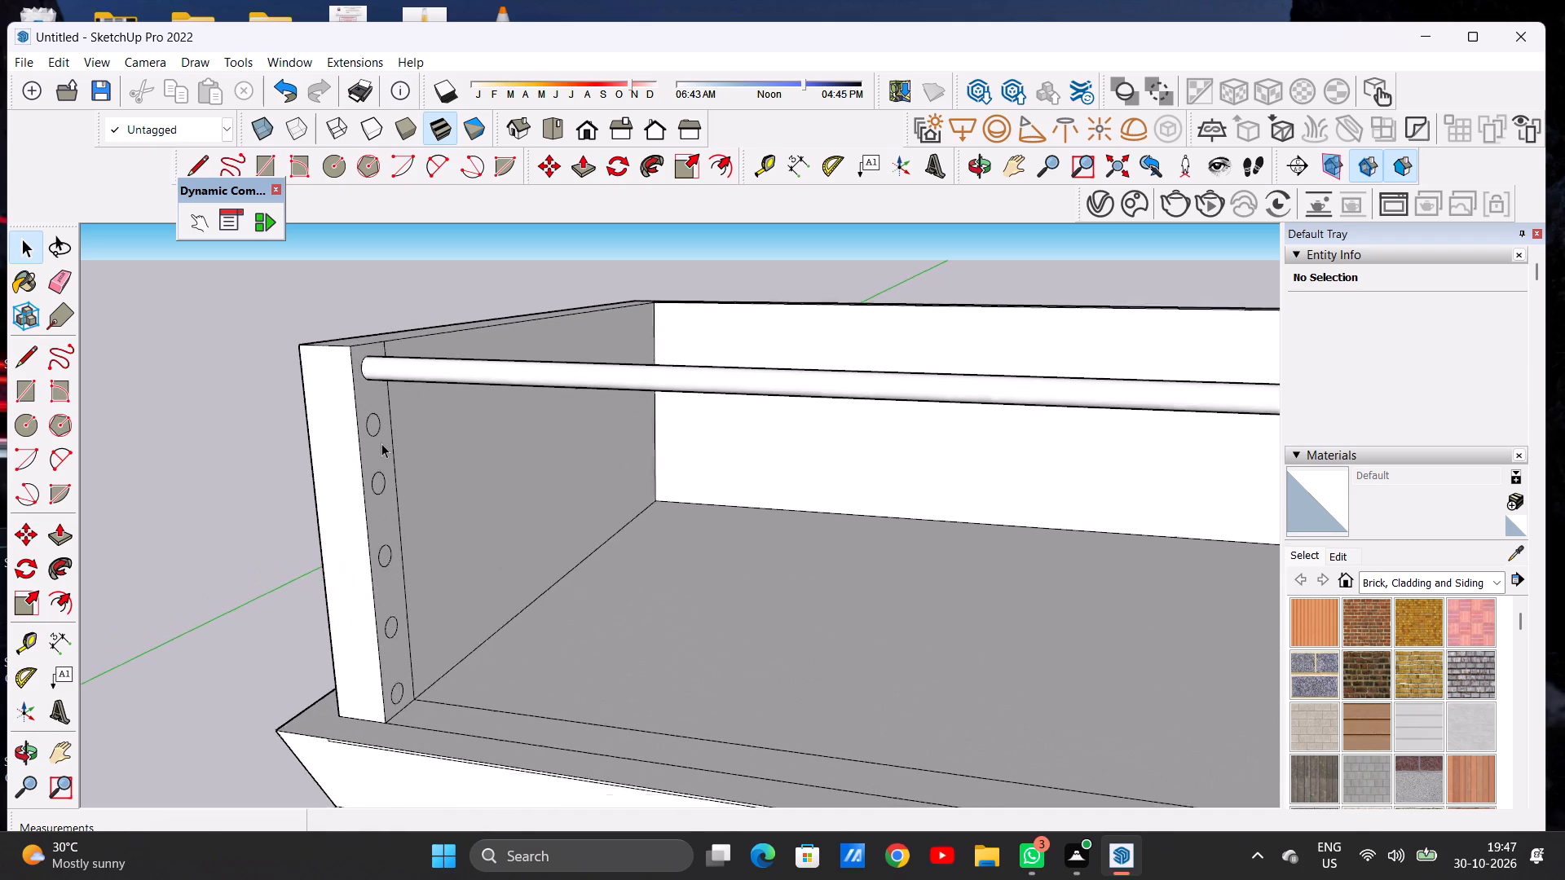
pyautogui.scroll(1, 381, 443)
pyautogui.press('p')
pyautogui.scroll(5, 369, 427)
pyautogui.scroll(-1, 369, 425)
pyautogui.scroll(11, 369, 425)
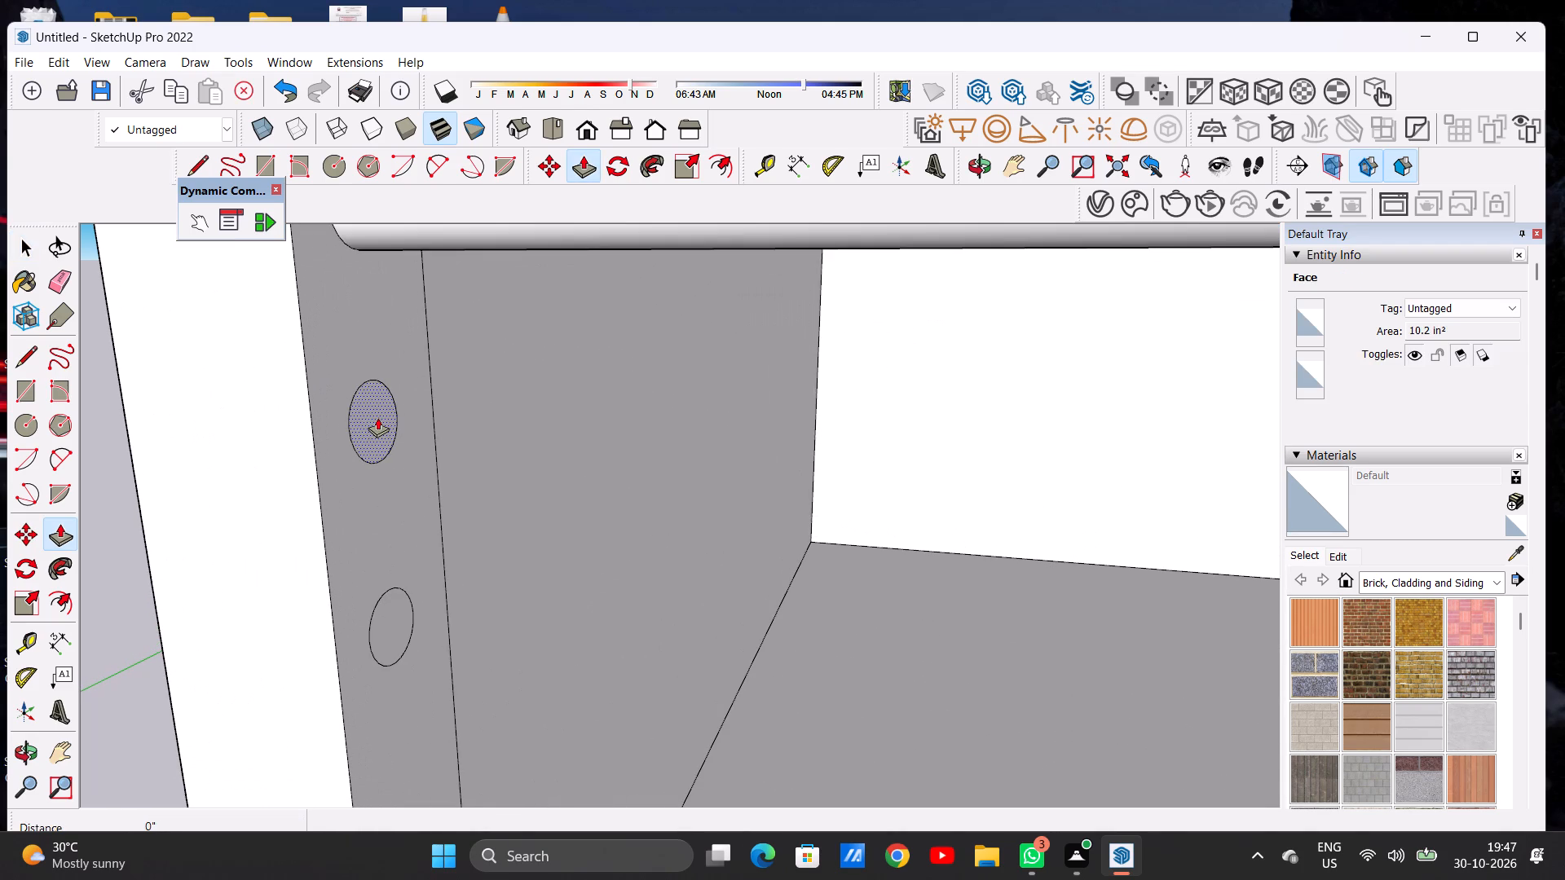
pyautogui.click(377, 416)
pyautogui.scroll(-12, 567, 441)
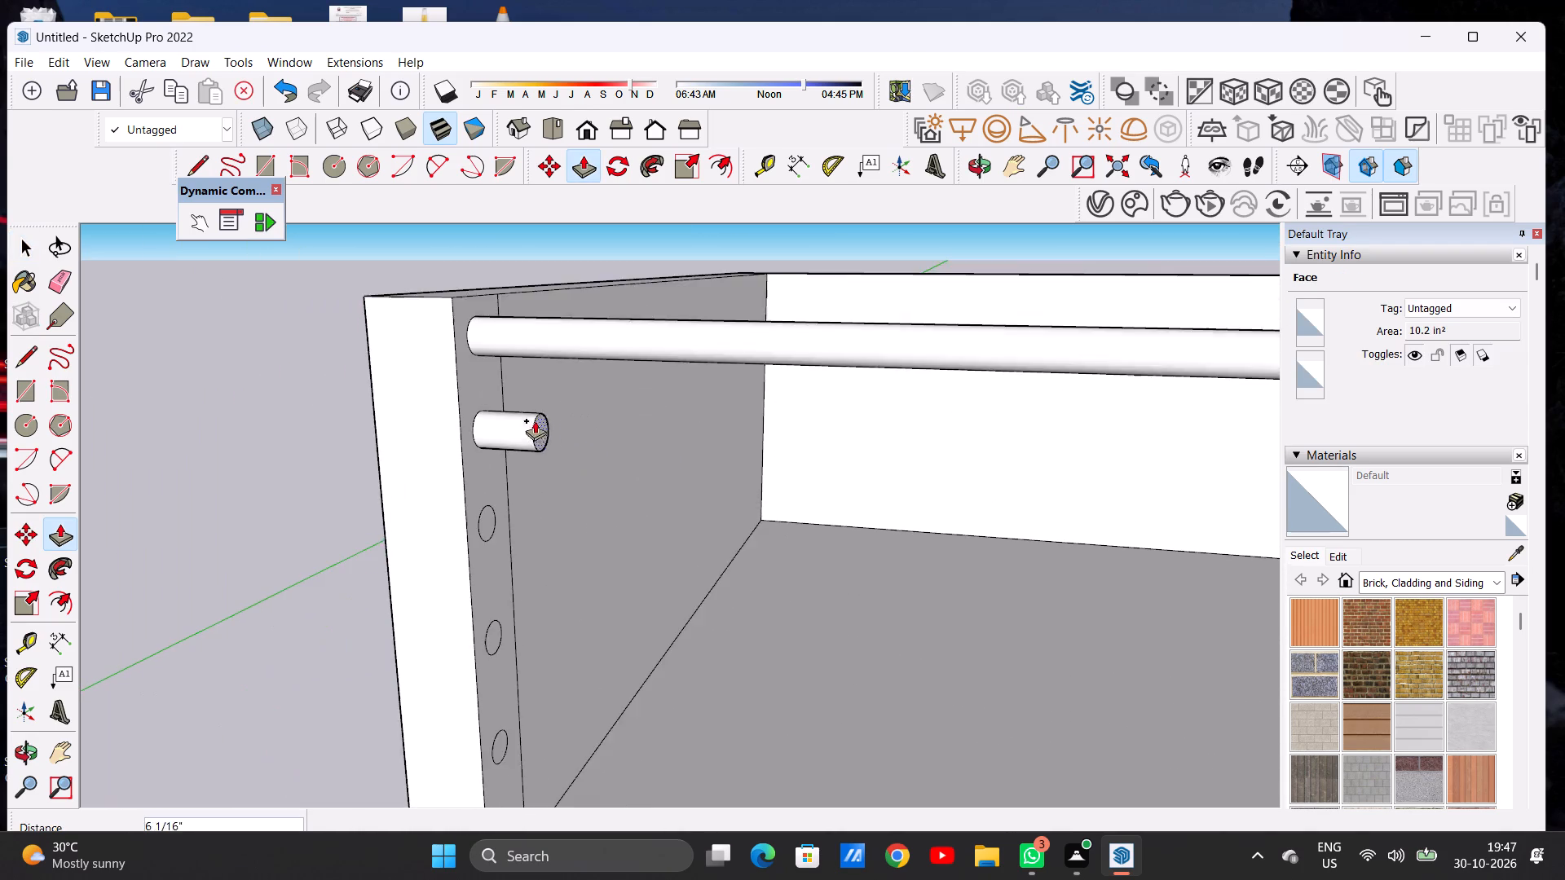
pyautogui.scroll(-17, 535, 420)
pyautogui.scroll(-9, 864, 456)
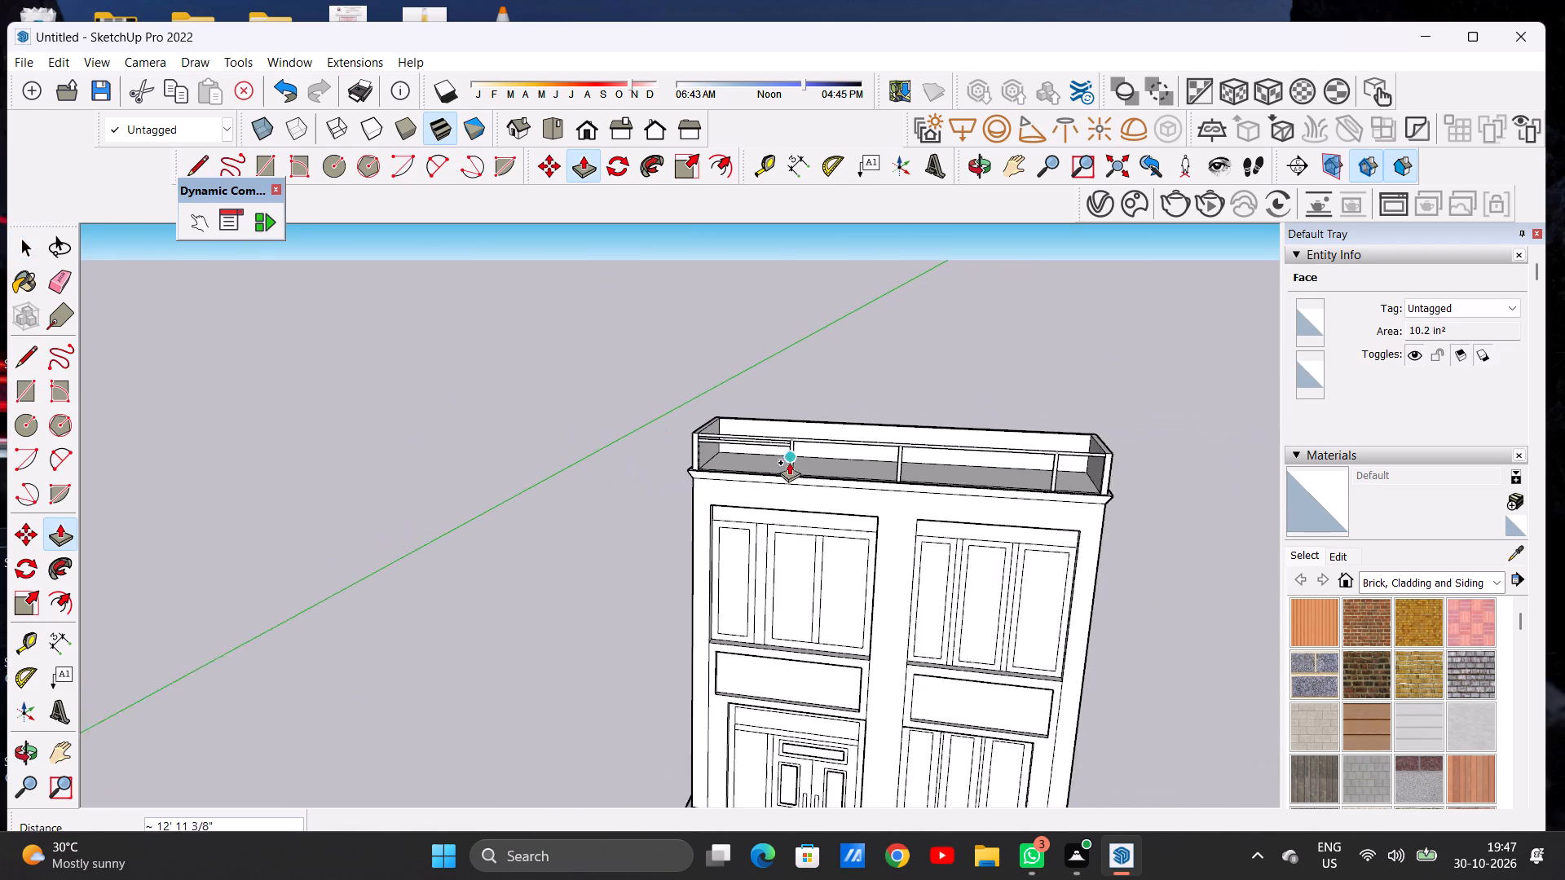
pyautogui.scroll(-2, 789, 462)
pyautogui.moveTo(978, 465); pyautogui.dragTo(1063, 464, button='middle')
pyautogui.scroll(3, 1047, 454)
pyautogui.scroll(-1, 1045, 452)
pyautogui.scroll(10, 1045, 452)
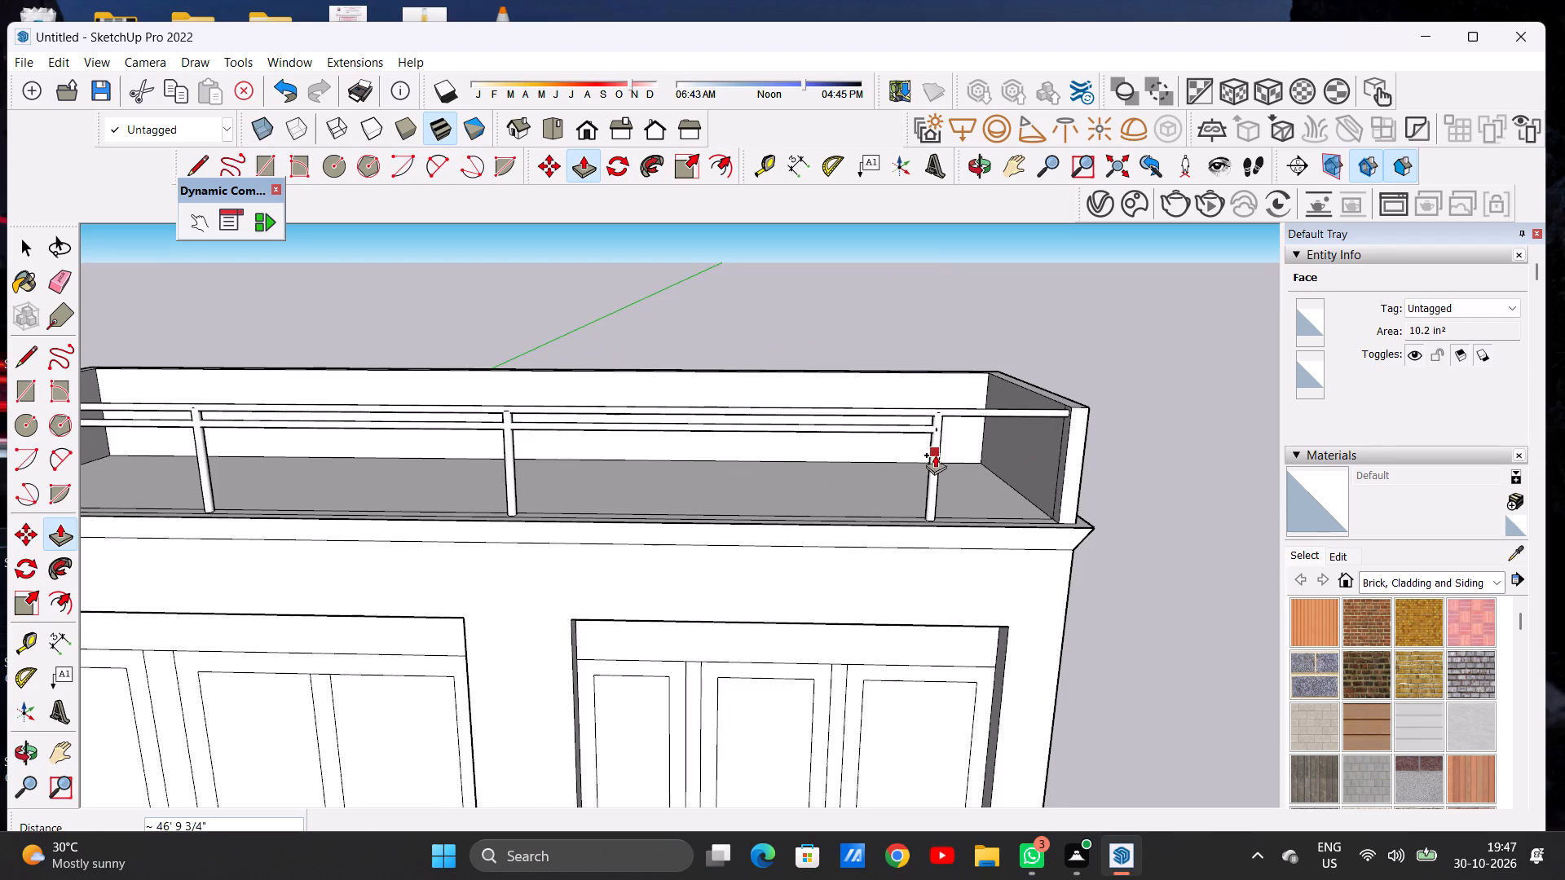
pyautogui.moveTo(932, 455); pyautogui.dragTo(1048, 437, button='middle')
pyautogui.scroll(20, 1032, 420)
pyautogui.scroll(3, 1032, 420)
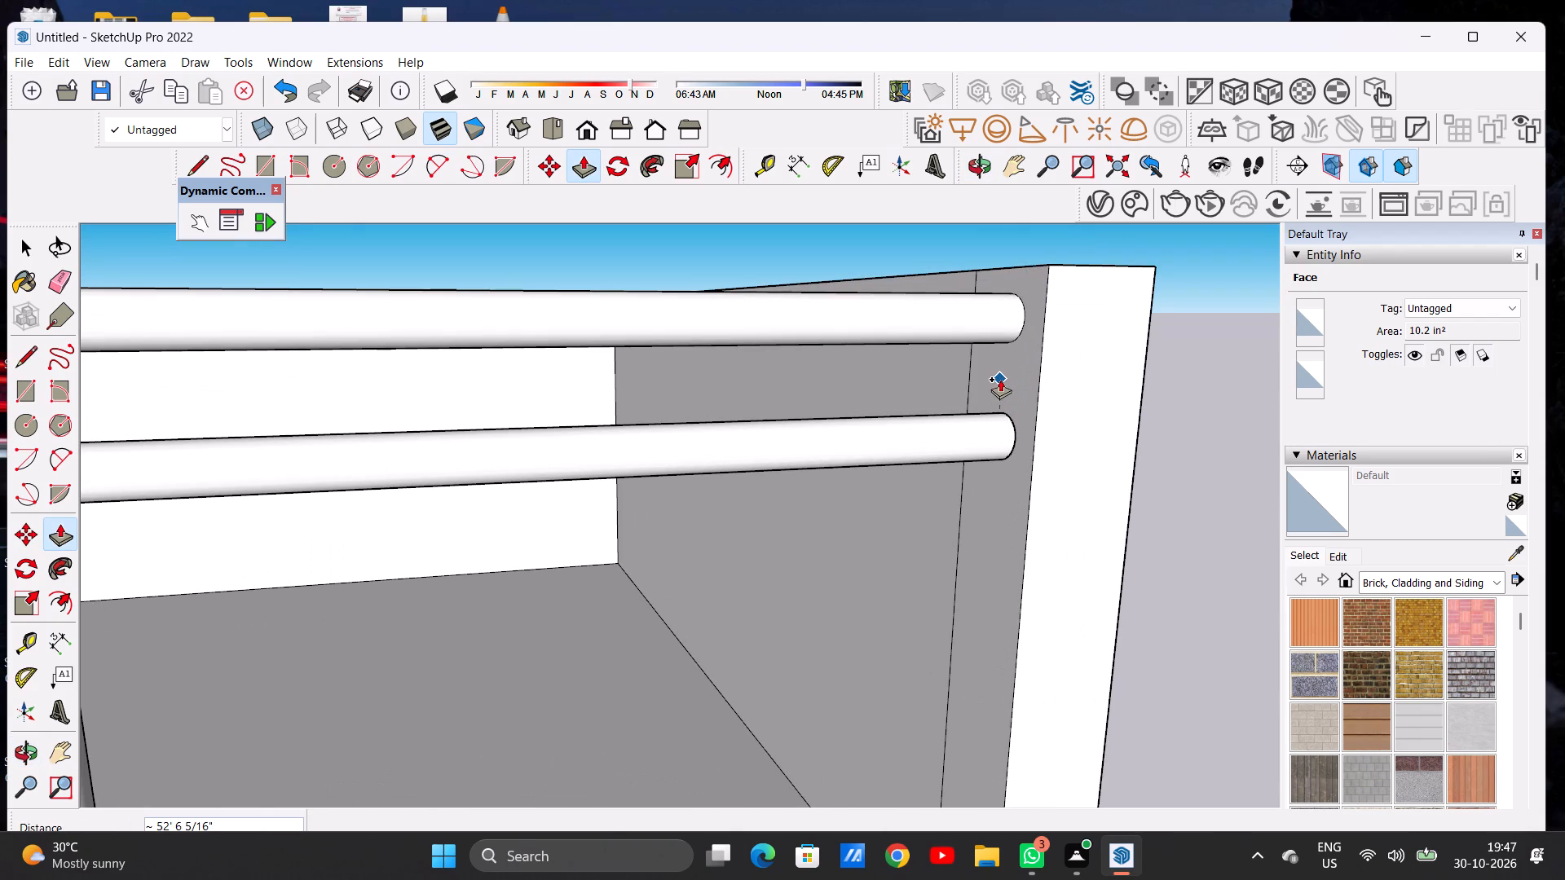
pyautogui.click(1000, 378)
# Push/Pull the third circle from the top on the left side wall about 52' 6 5/16" to the opposite wall as a third rail.
pyautogui.scroll(-2, 1004, 416)
pyautogui.scroll(1, 1006, 420)
pyautogui.scroll(-20, 1006, 420)
pyautogui.scroll(-2, 1006, 420)
pyautogui.scroll(1, 946, 461)
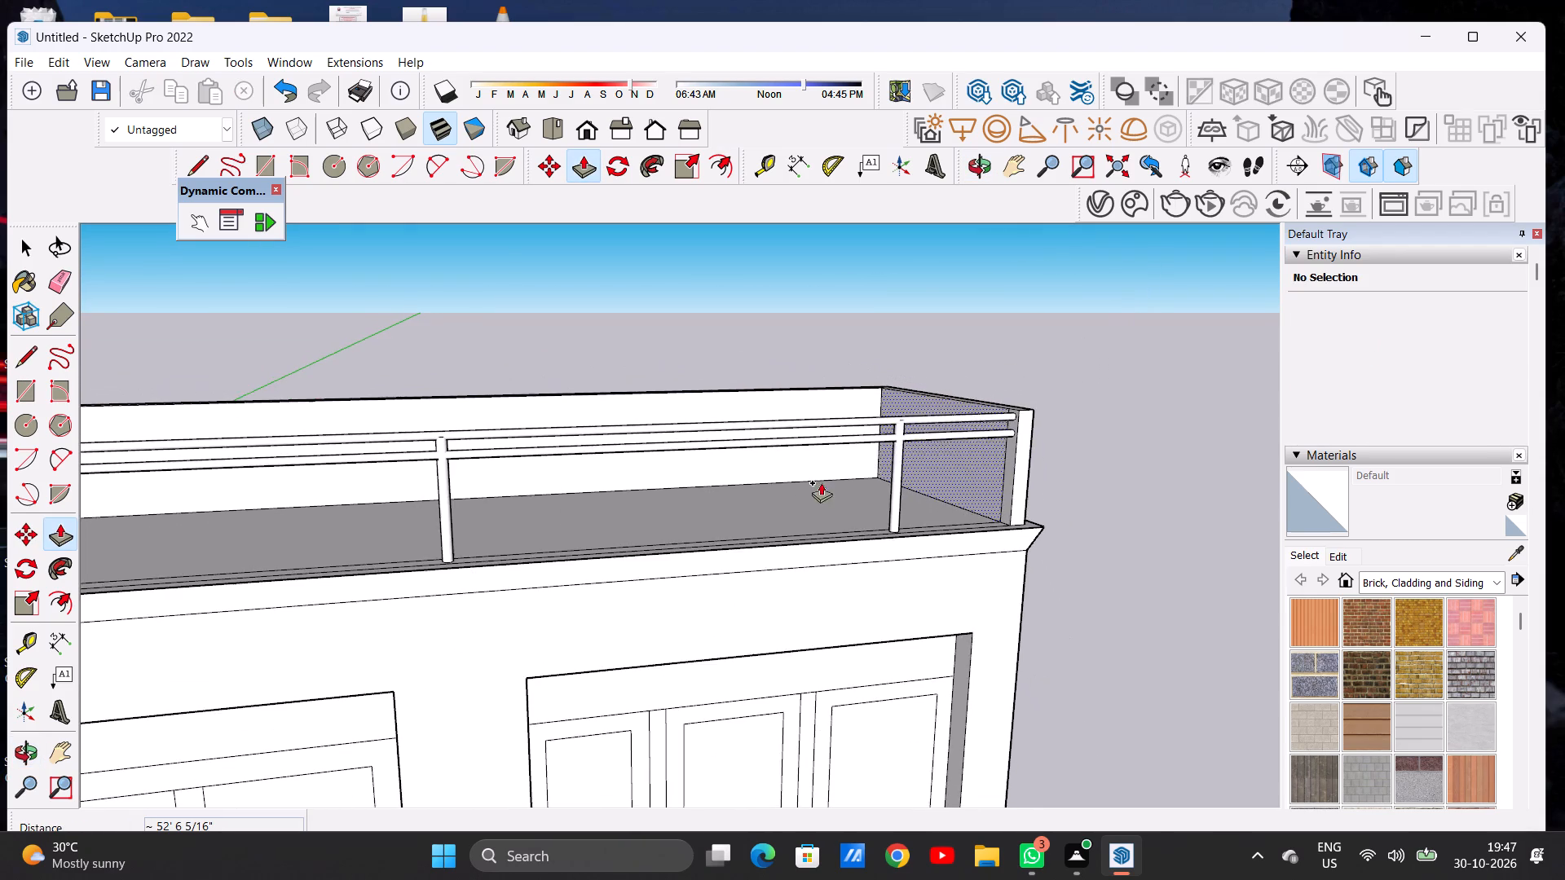
pyautogui.scroll(-6, 778, 473)
pyautogui.moveTo(680, 480); pyautogui.dragTo(560, 455, button='middle')
pyautogui.scroll(5, 509, 460)
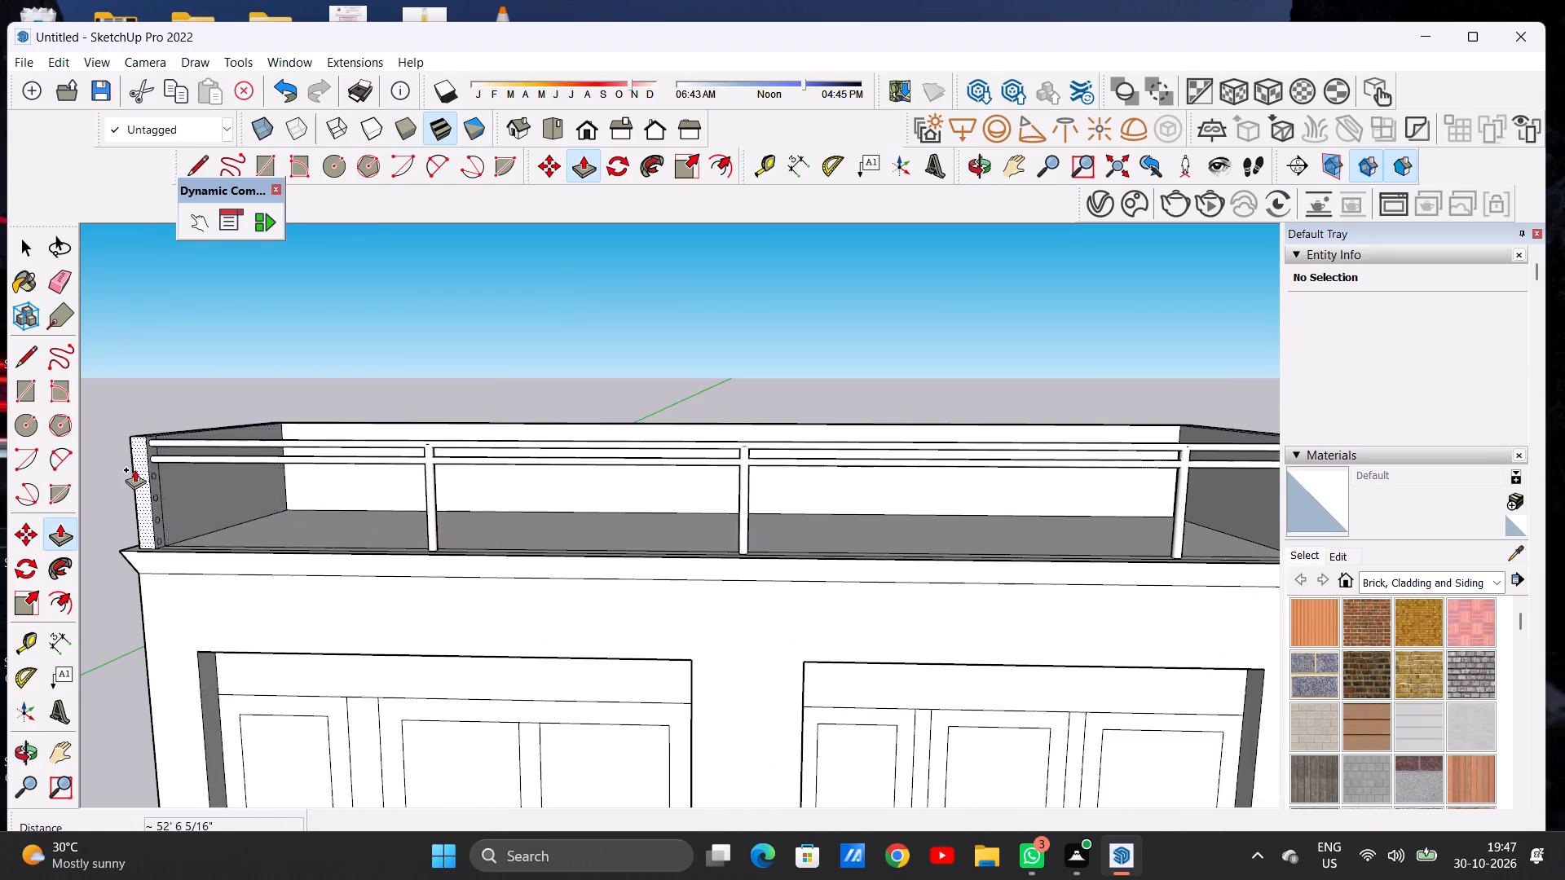
pyautogui.scroll(9, 134, 469)
pyautogui.scroll(-1, 179, 474)
pyautogui.scroll(3, 179, 474)
pyautogui.scroll(-1, 179, 474)
pyautogui.scroll(20, 171, 485)
pyautogui.scroll(4, 171, 485)
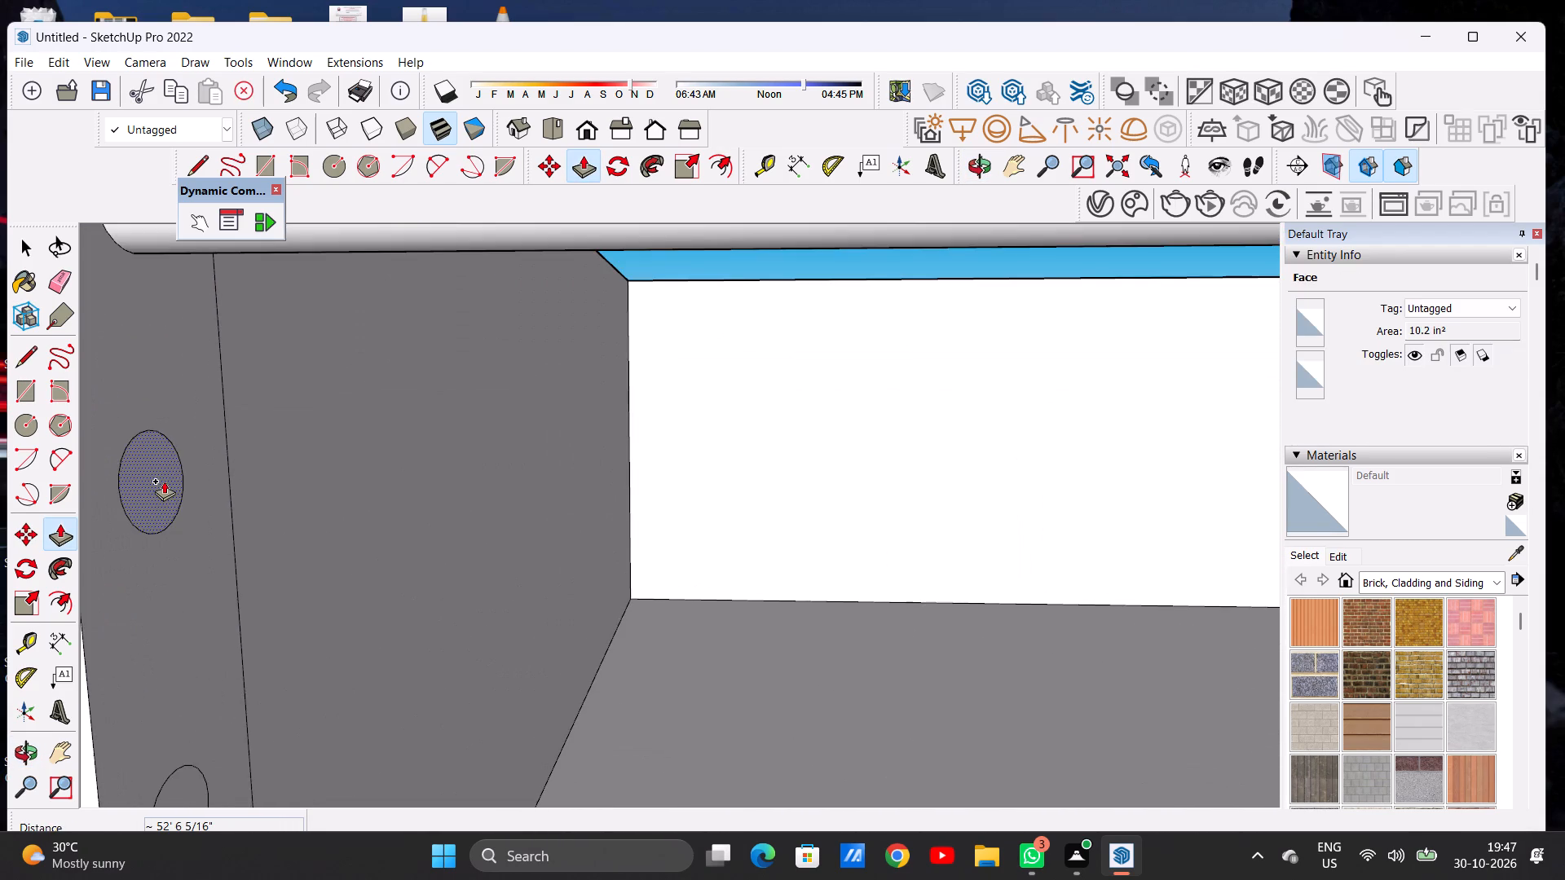
pyautogui.click(164, 481)
pyautogui.scroll(-4, 697, 477)
pyautogui.scroll(1, 681, 477)
pyautogui.scroll(-14, 680, 477)
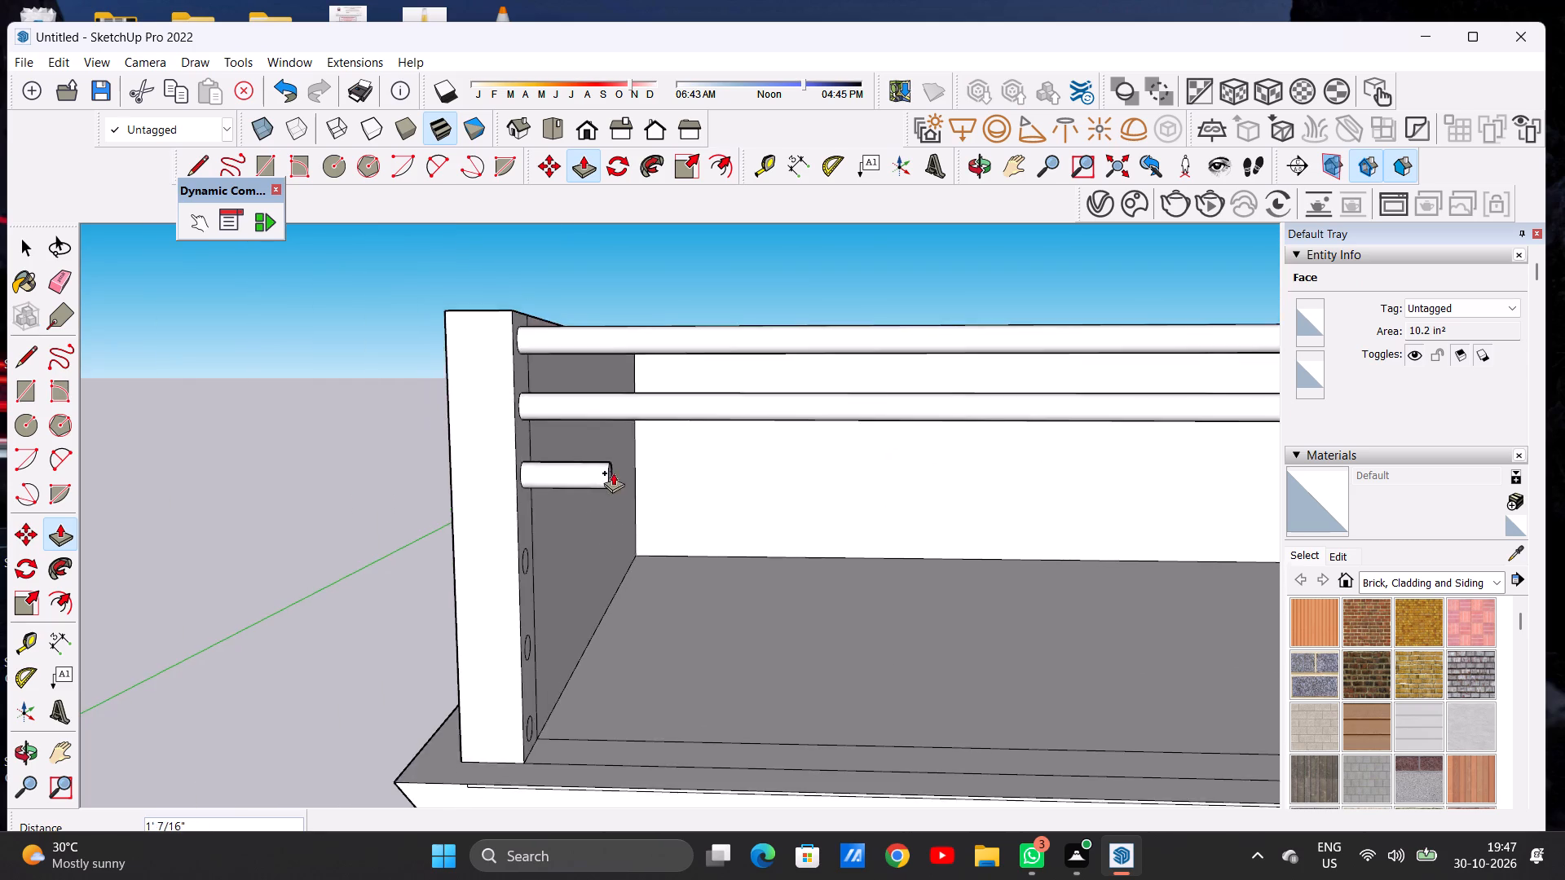
pyautogui.scroll(-15, 613, 473)
pyautogui.scroll(-12, 893, 496)
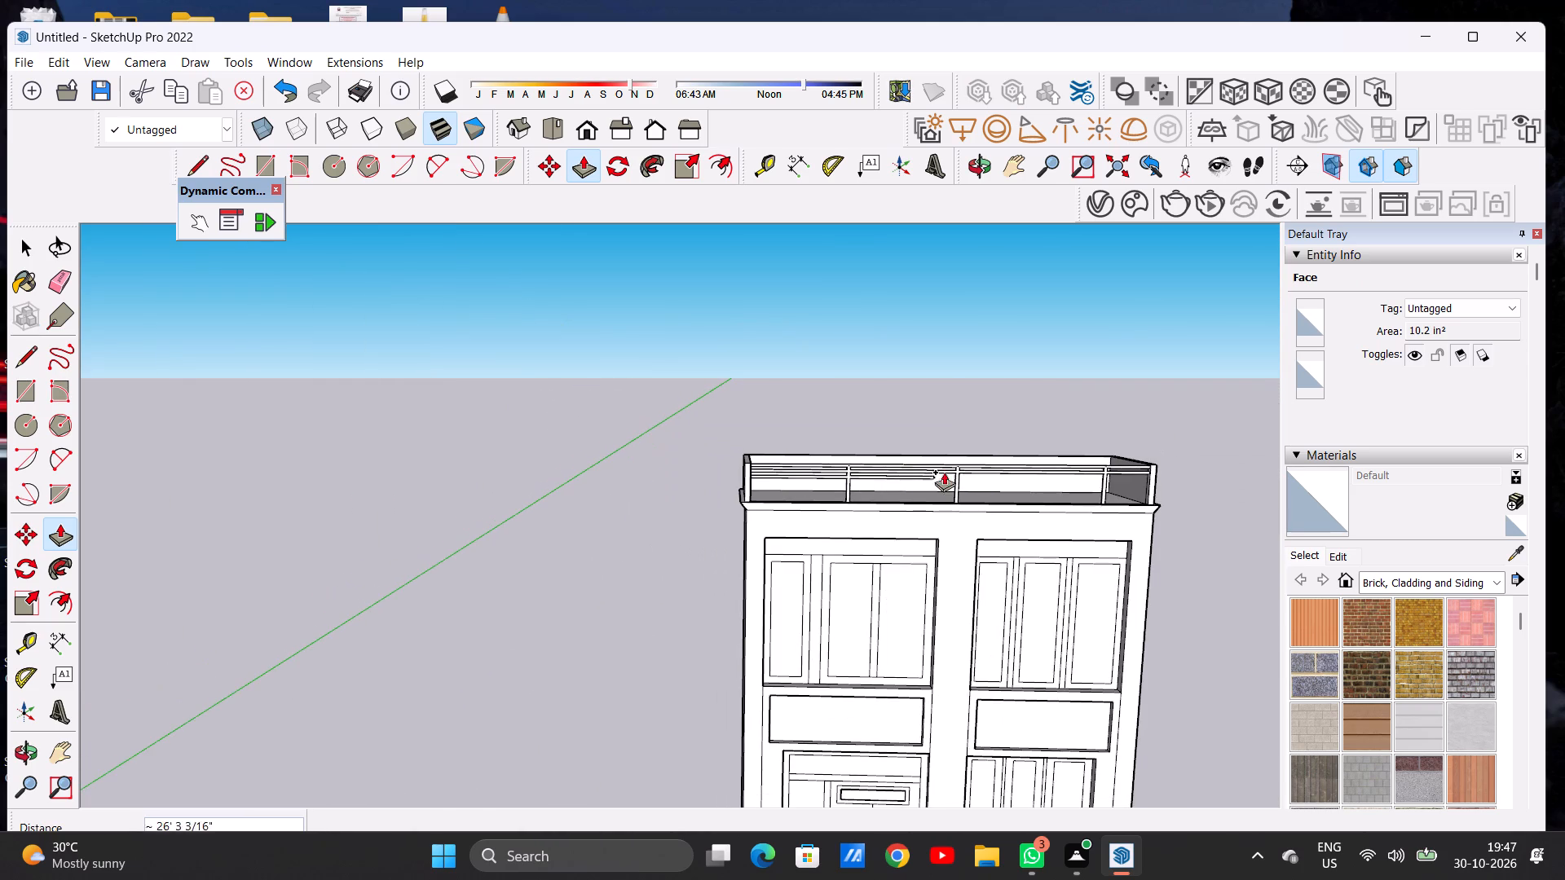
pyautogui.scroll(17, 1003, 473)
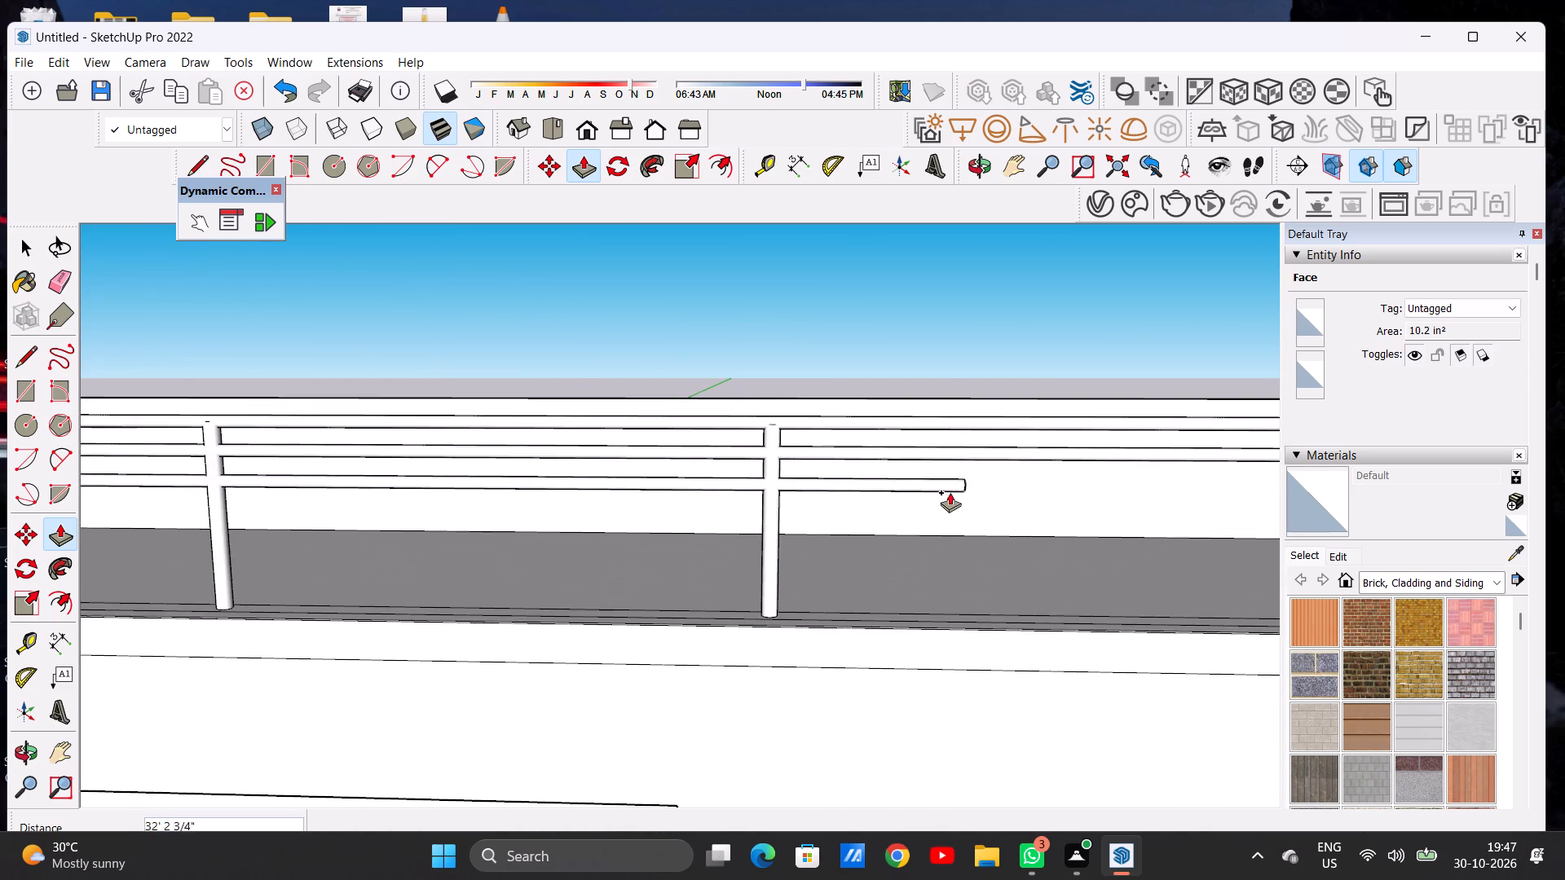
pyautogui.scroll(-11, 948, 493)
pyautogui.scroll(13, 1237, 493)
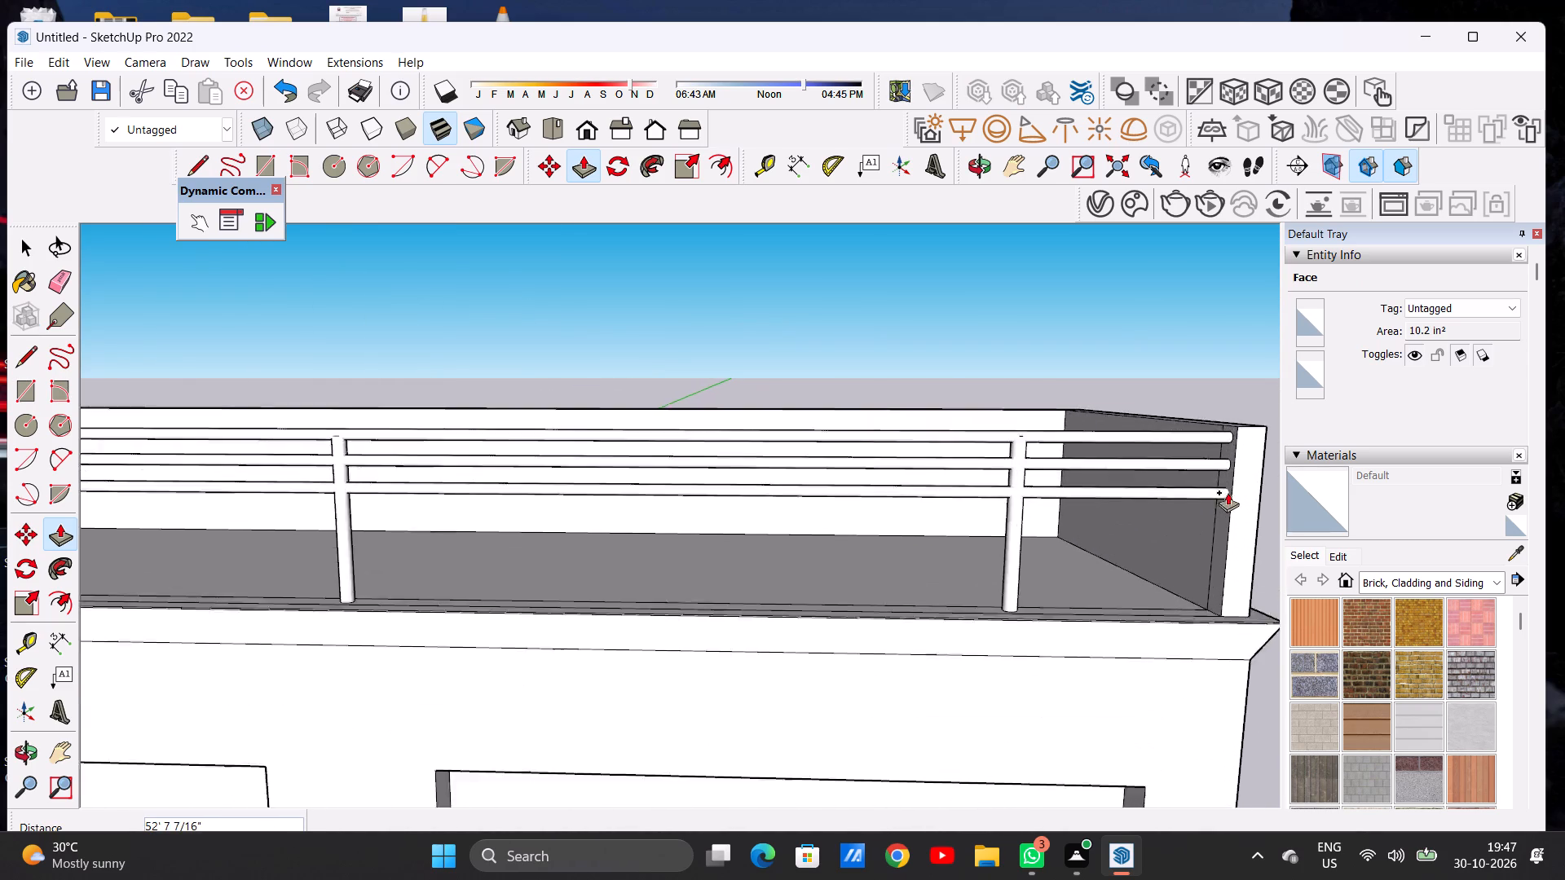
pyautogui.scroll(2, 1228, 492)
pyautogui.scroll(-1, 1228, 492)
pyautogui.scroll(13, 1225, 491)
pyautogui.scroll(-1, 1221, 486)
pyautogui.click(1232, 442)
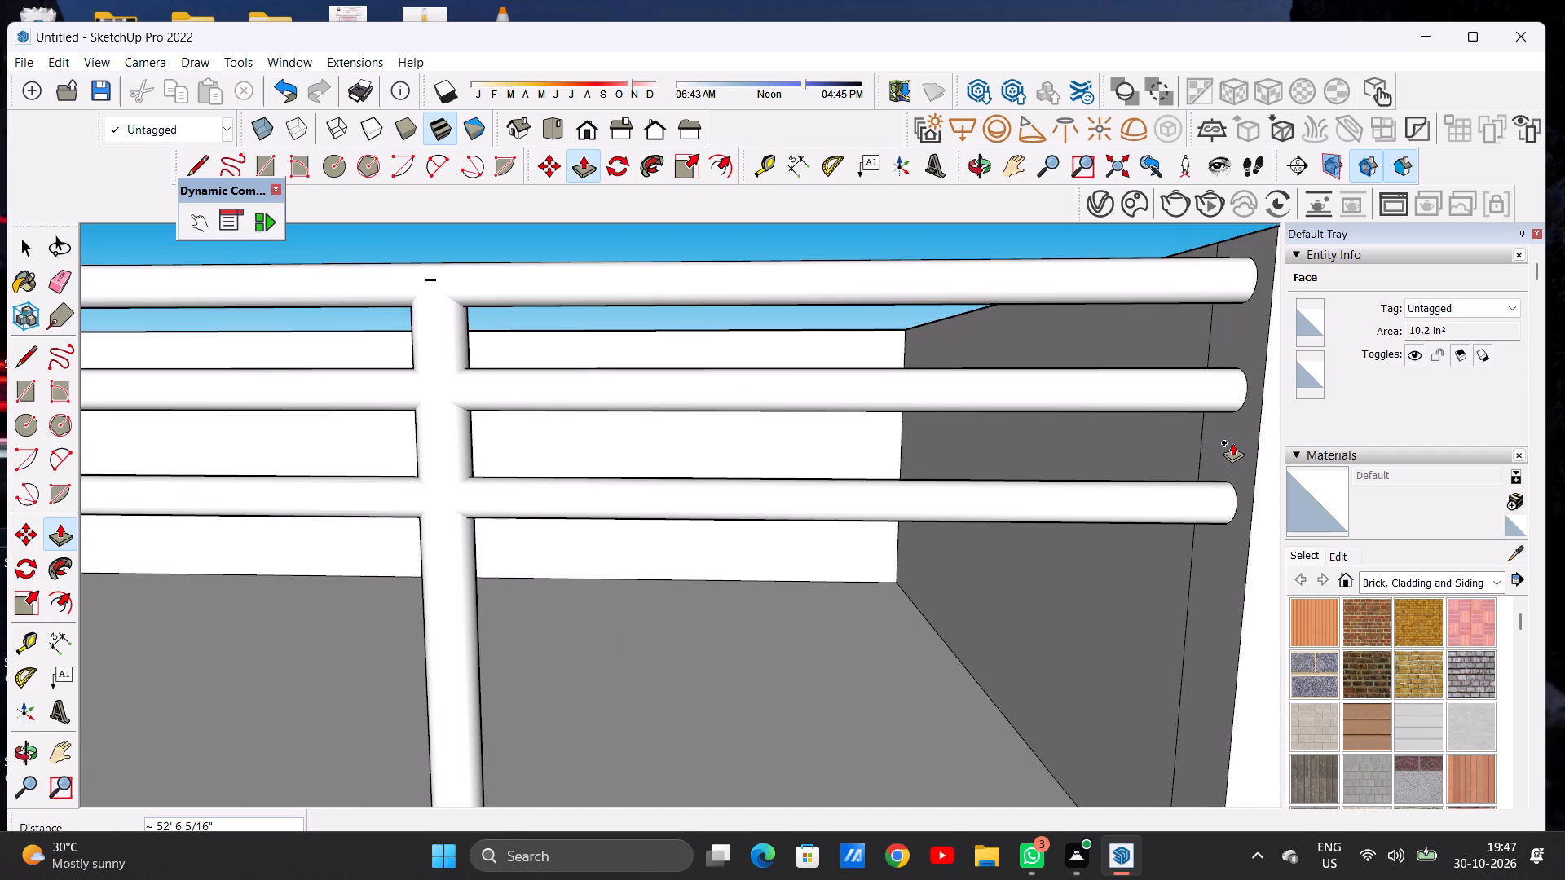
# Push/Pull the fourth circle from the top on the left side wall about 52' 6 5/16" to the opposite wall as a fourth rail.
pyautogui.scroll(-7, 911, 464)
pyautogui.scroll(-13, 971, 432)
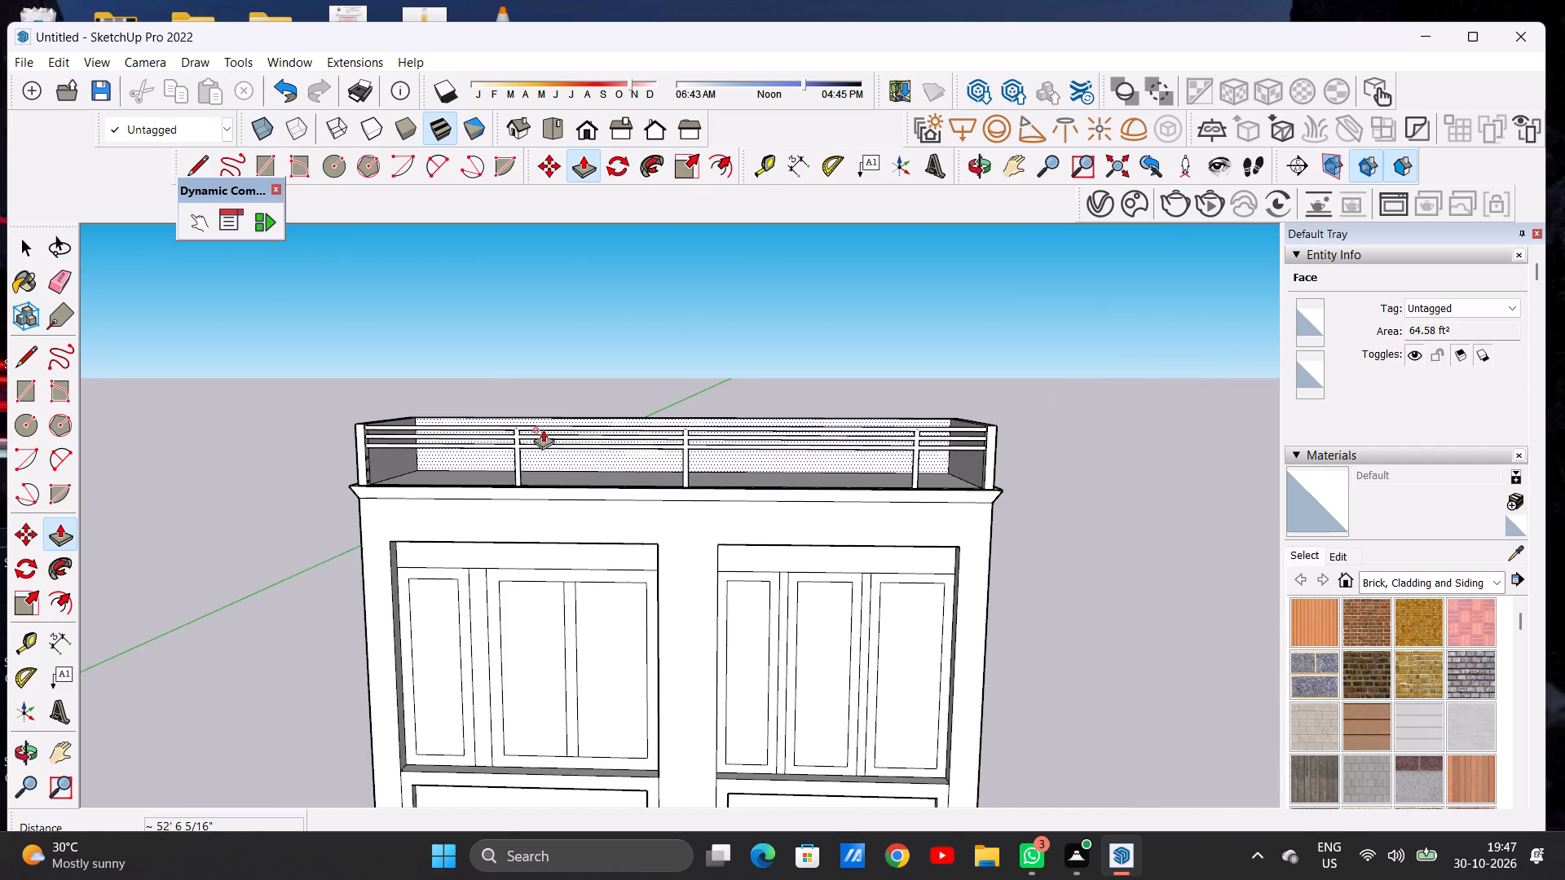
pyautogui.moveTo(425, 445); pyautogui.dragTo(300, 477, button='middle')
pyautogui.scroll(2, 390, 439)
pyautogui.scroll(-1, 394, 438)
pyautogui.scroll(3, 394, 438)
pyautogui.scroll(-1, 394, 438)
pyautogui.scroll(15, 394, 438)
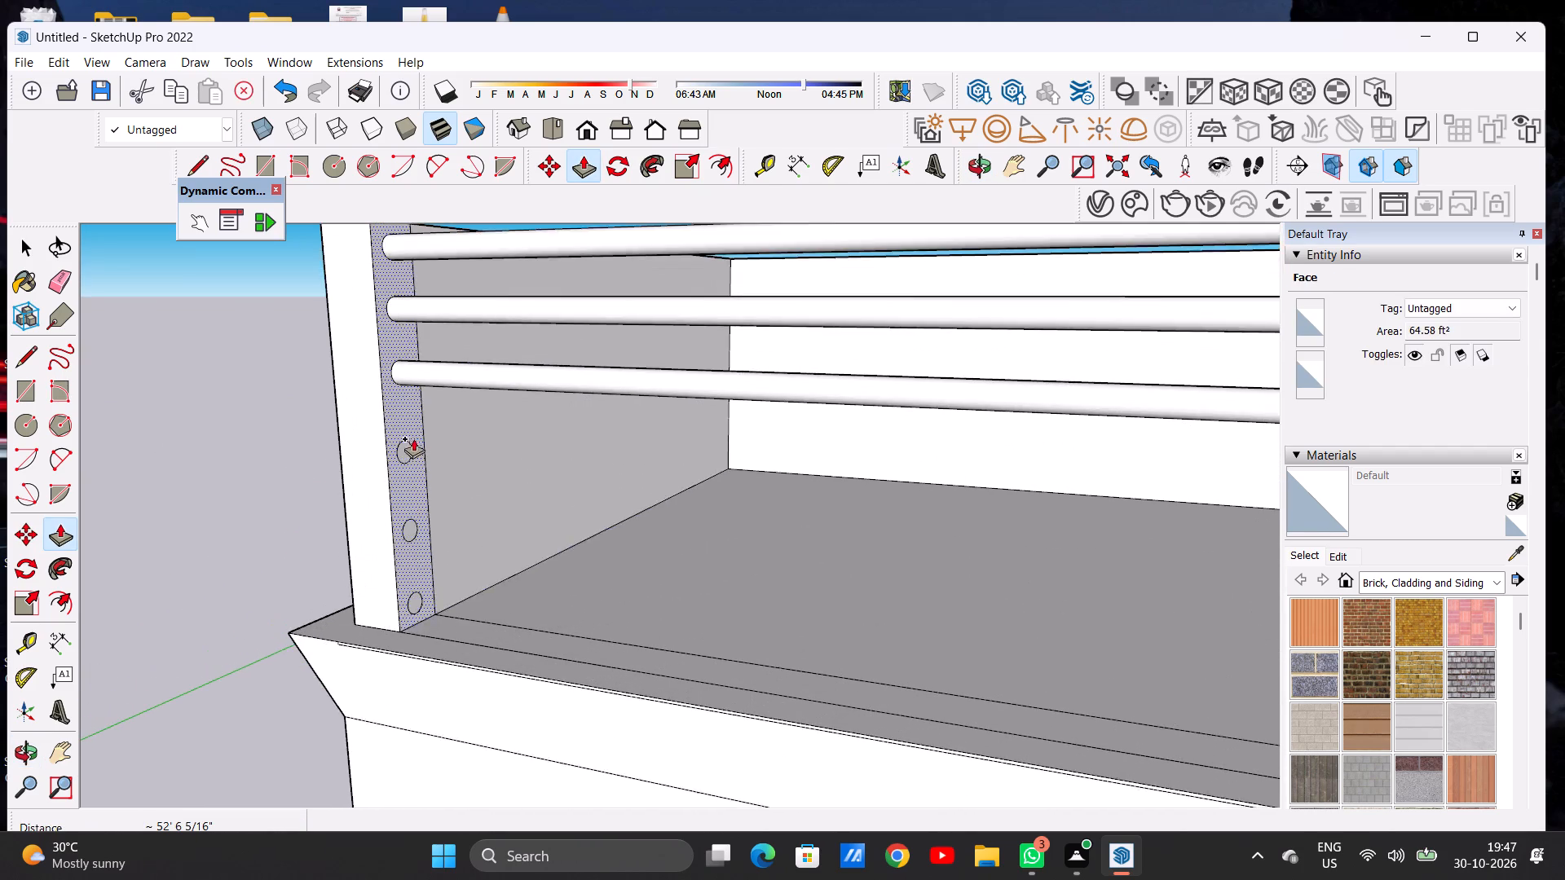
pyautogui.scroll(5, 413, 438)
pyautogui.scroll(-1, 405, 440)
pyautogui.scroll(2, 410, 449)
pyautogui.scroll(-1, 412, 451)
pyautogui.scroll(4, 413, 455)
pyautogui.click(399, 455)
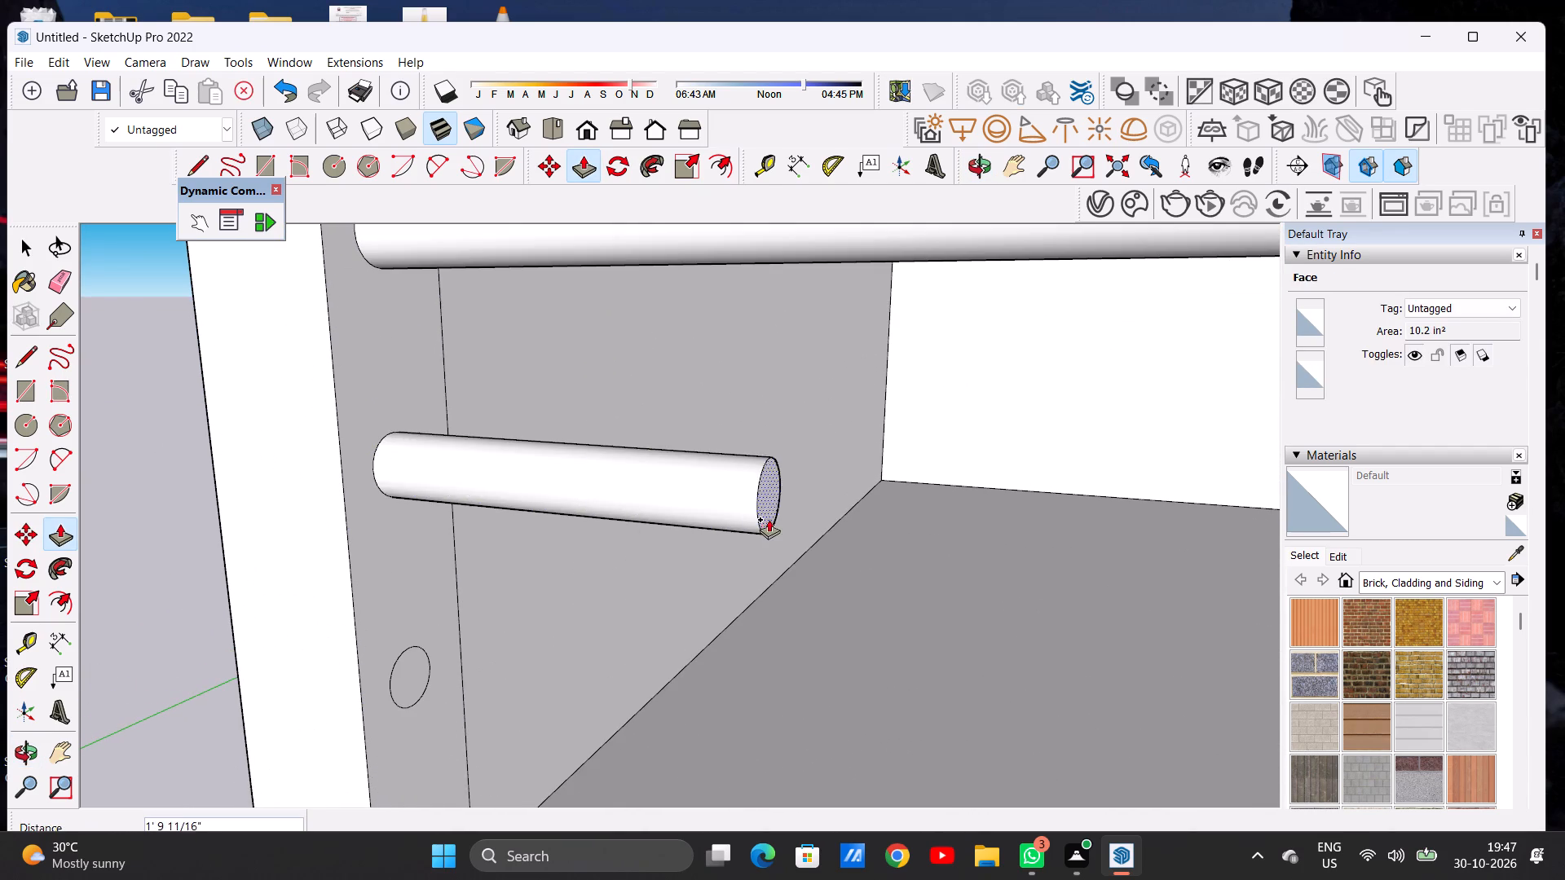
pyautogui.scroll(-14, 743, 521)
pyautogui.scroll(-20, 689, 459)
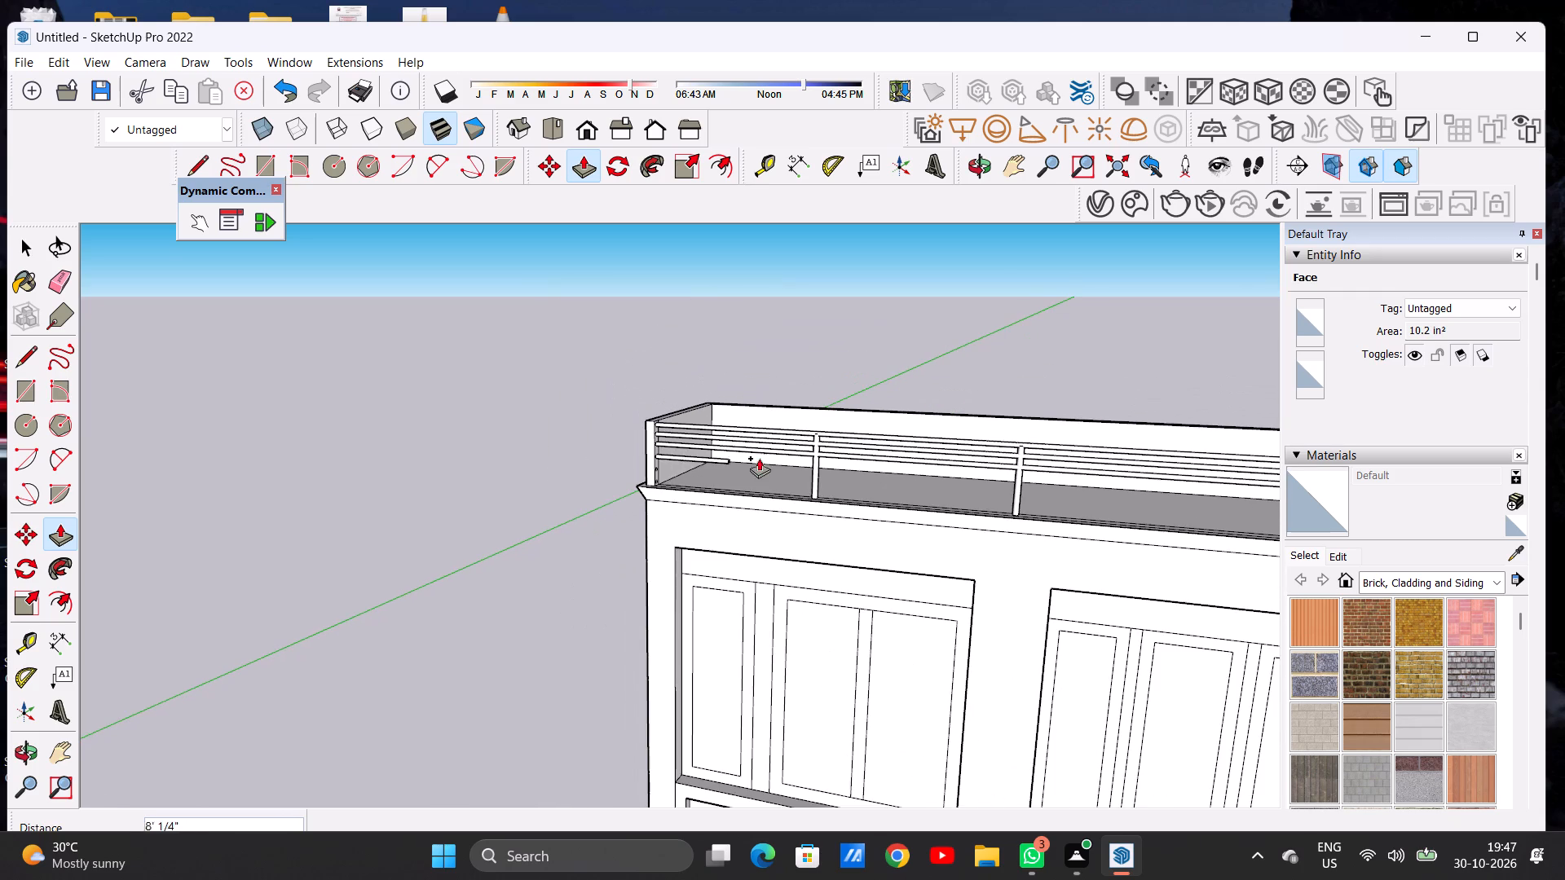
pyautogui.scroll(1, 927, 478)
pyautogui.scroll(-6, 925, 479)
pyautogui.moveTo(1162, 484); pyautogui.dragTo(1263, 468, button='middle')
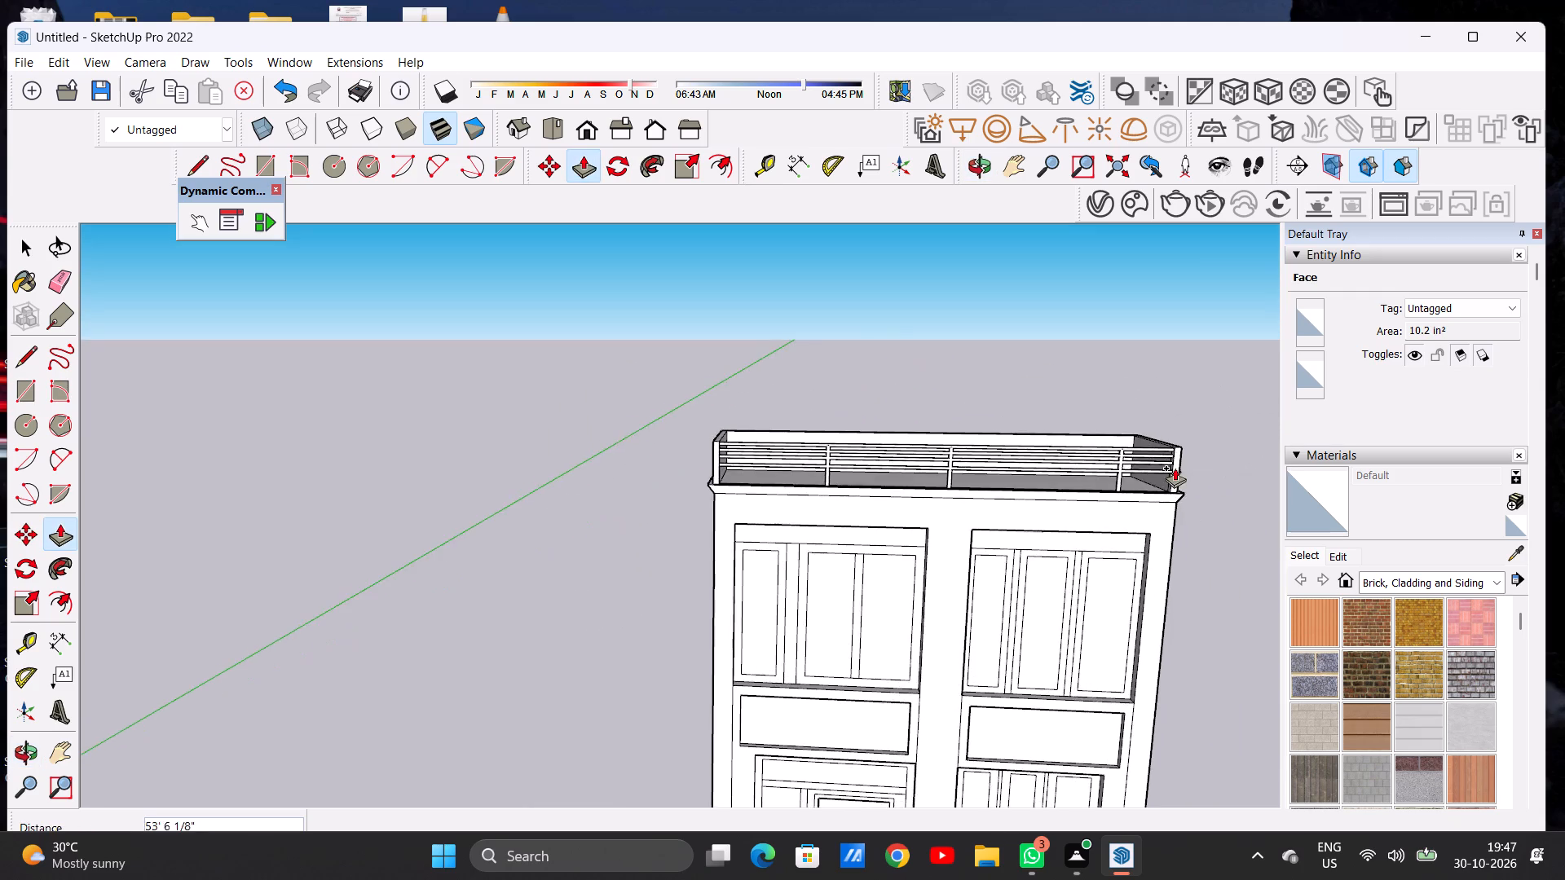
pyautogui.scroll(6, 1175, 468)
pyautogui.moveTo(1093, 471); pyautogui.dragTo(1169, 457, button='middle')
pyautogui.scroll(20, 1133, 470)
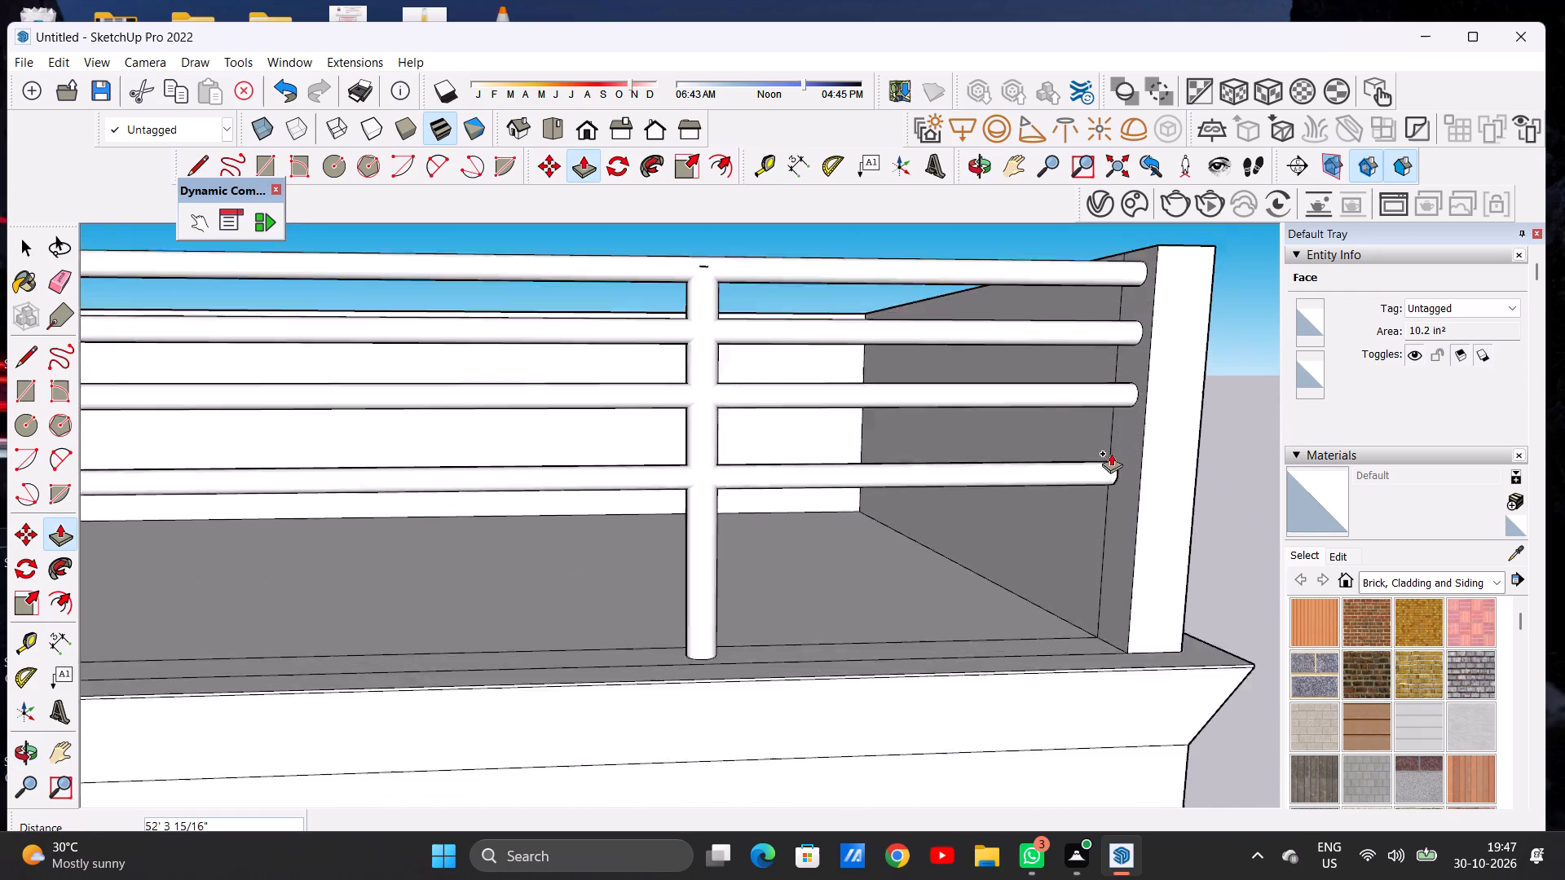
pyautogui.scroll(6, 1111, 453)
pyautogui.click(1138, 426)
# Push/Pull the lowest circle on the left side wall about 52' 6 5/16" to the opposite wall as the bottom rail.
pyautogui.scroll(-1, 1075, 433)
pyautogui.scroll(1, 1051, 438)
pyautogui.scroll(-10, 1040, 438)
pyautogui.scroll(1, 861, 444)
pyautogui.scroll(-1, 861, 444)
pyautogui.scroll(-20, 858, 455)
pyautogui.scroll(-1, 858, 455)
pyautogui.scroll(4, 518, 440)
pyautogui.scroll(-1, 518, 440)
pyautogui.scroll(7, 518, 440)
pyautogui.scroll(-1, 601, 464)
pyautogui.scroll(1, 601, 464)
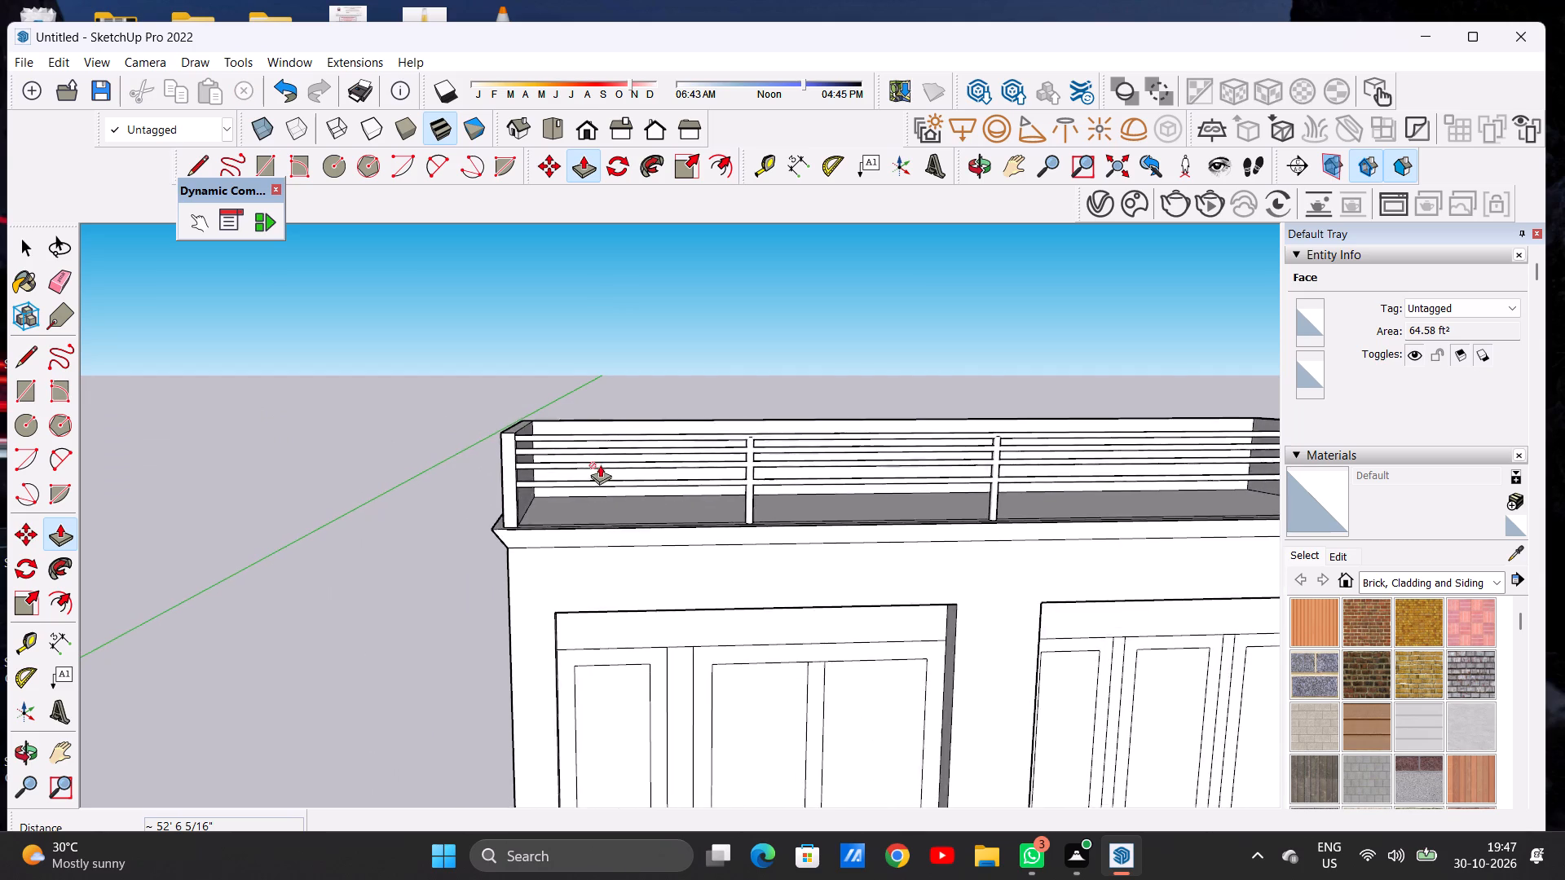
pyautogui.scroll(-1, 601, 464)
pyautogui.scroll(2, 600, 464)
pyautogui.moveTo(562, 482); pyautogui.dragTo(399, 469, button='middle')
pyautogui.scroll(7, 497, 491)
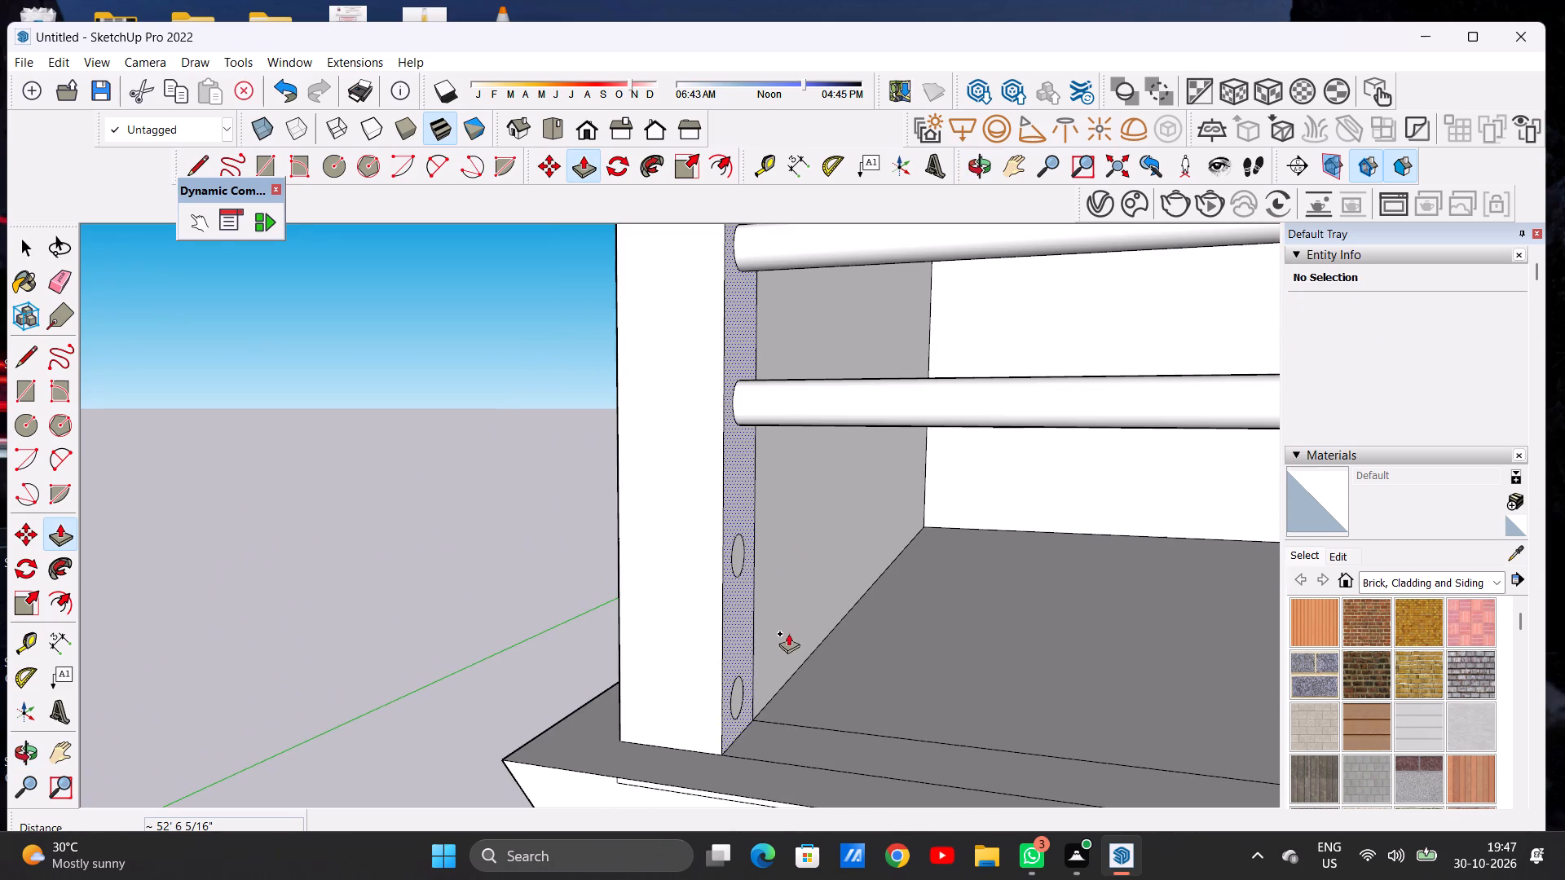
pyautogui.scroll(8, 752, 689)
pyautogui.click(719, 698)
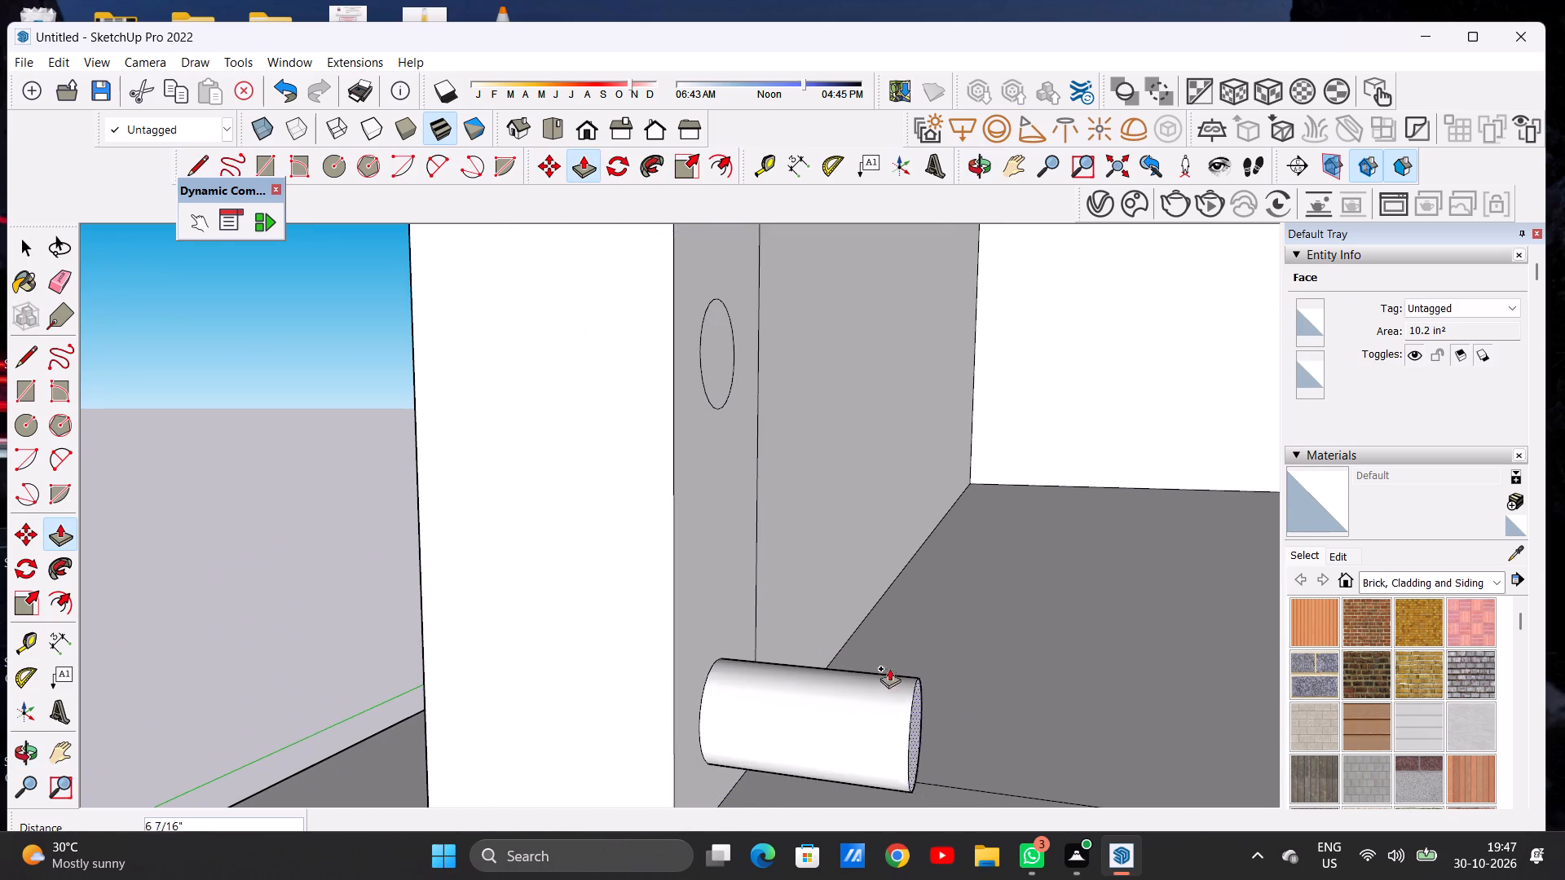
pyautogui.scroll(-20, 818, 642)
pyautogui.scroll(-18, 818, 642)
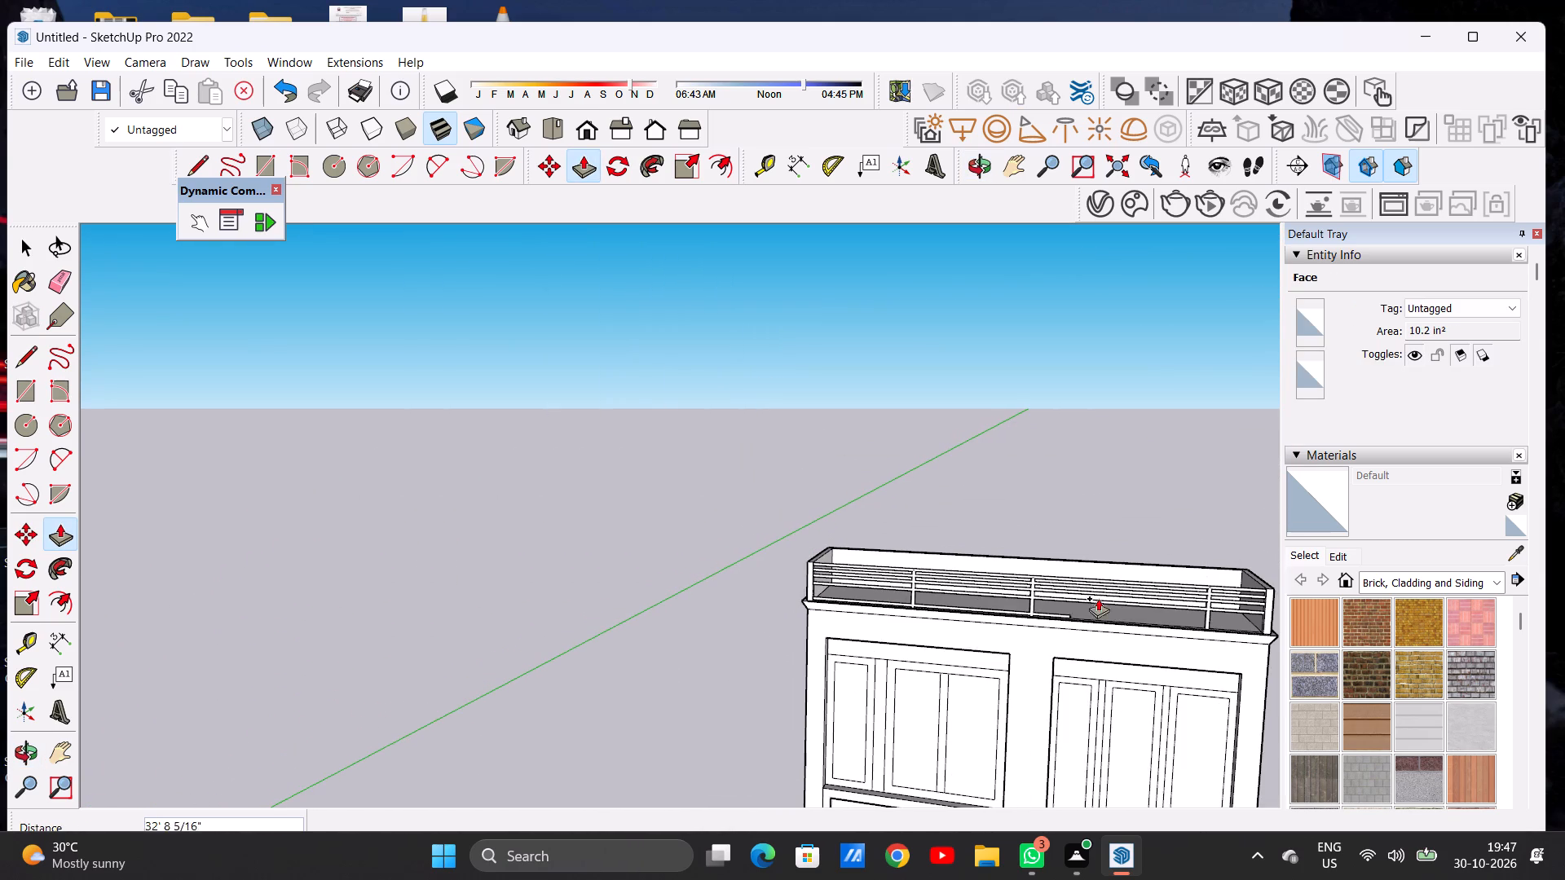
pyautogui.scroll(13, 1173, 601)
pyautogui.scroll(-11, 1011, 627)
pyautogui.moveTo(1125, 623); pyautogui.dragTo(1183, 613, button='middle')
pyautogui.scroll(10, 1148, 614)
pyautogui.scroll(-1, 1143, 620)
pyautogui.scroll(4, 1143, 620)
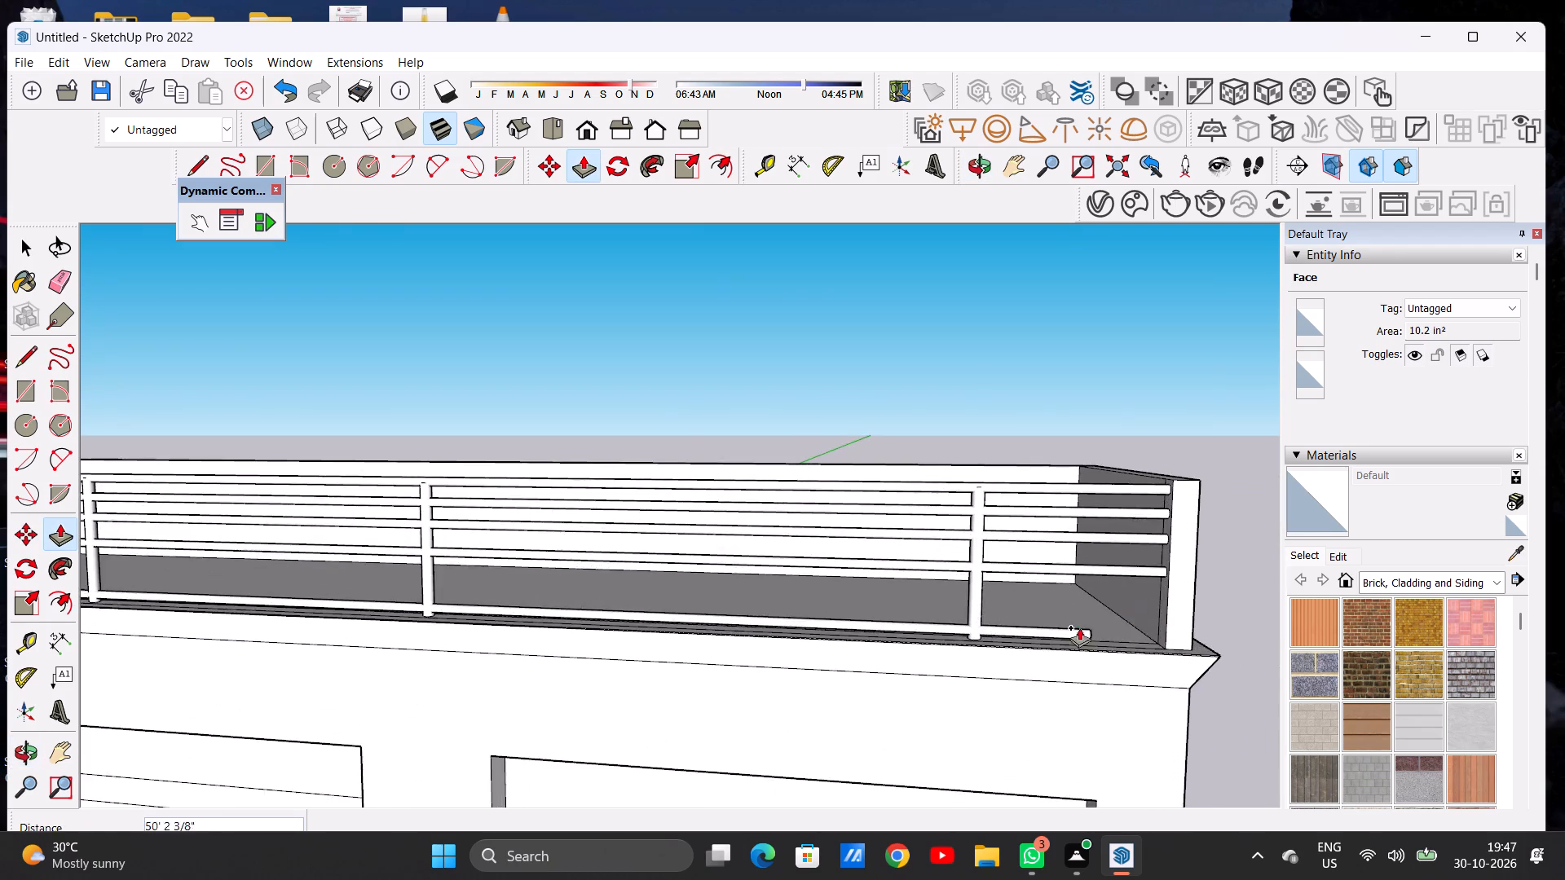
pyautogui.moveTo(1088, 627); pyautogui.dragTo(1157, 618, button='middle')
pyautogui.scroll(19, 1130, 609)
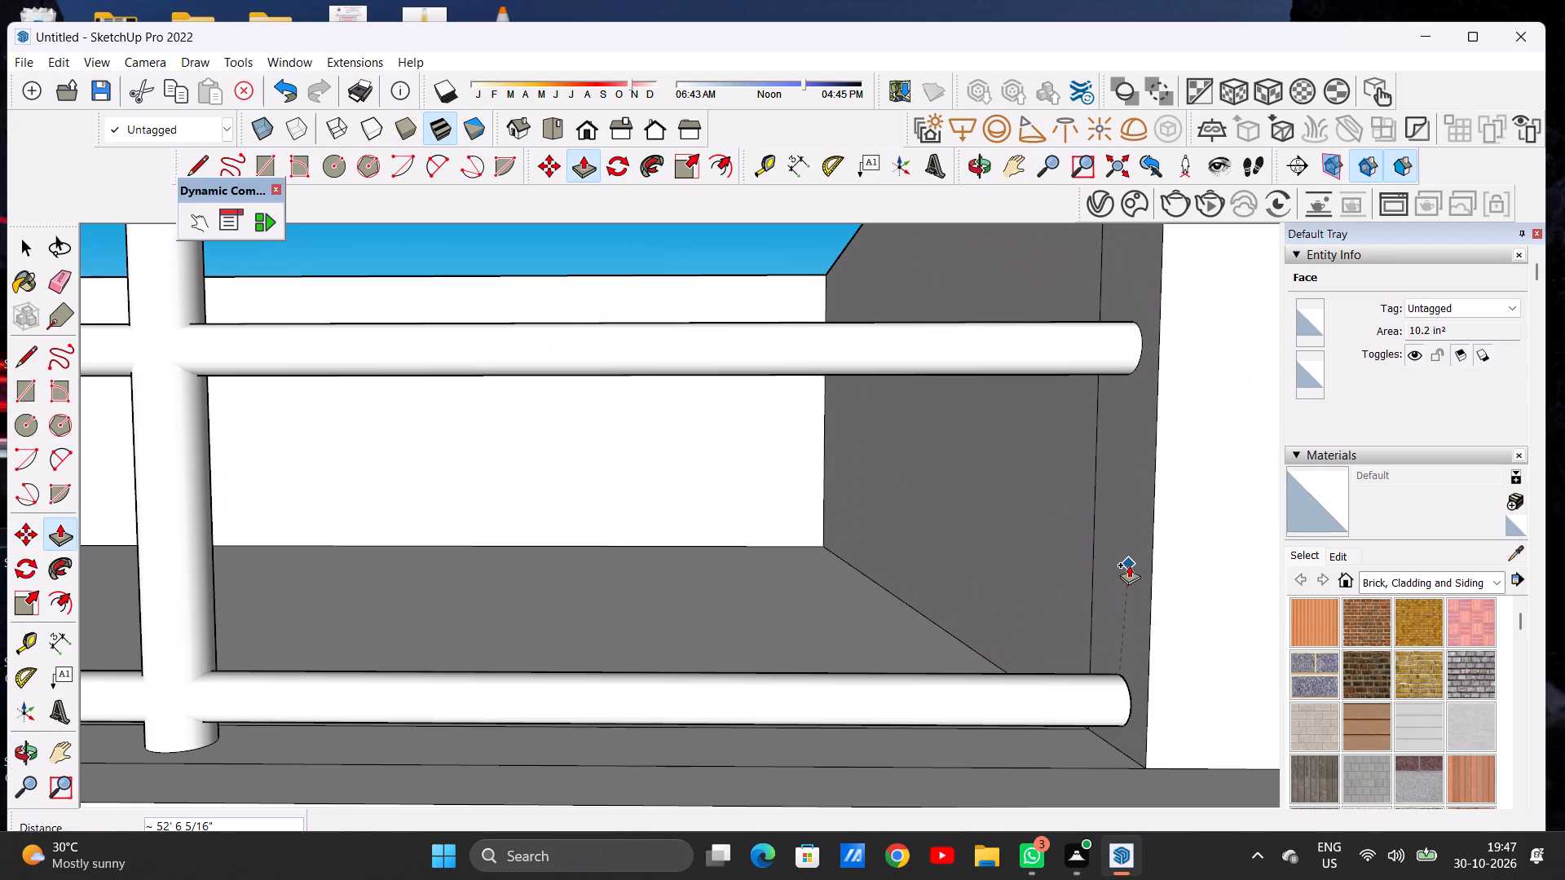
pyautogui.click(1128, 561)
pyautogui.scroll(-19, 1145, 552)
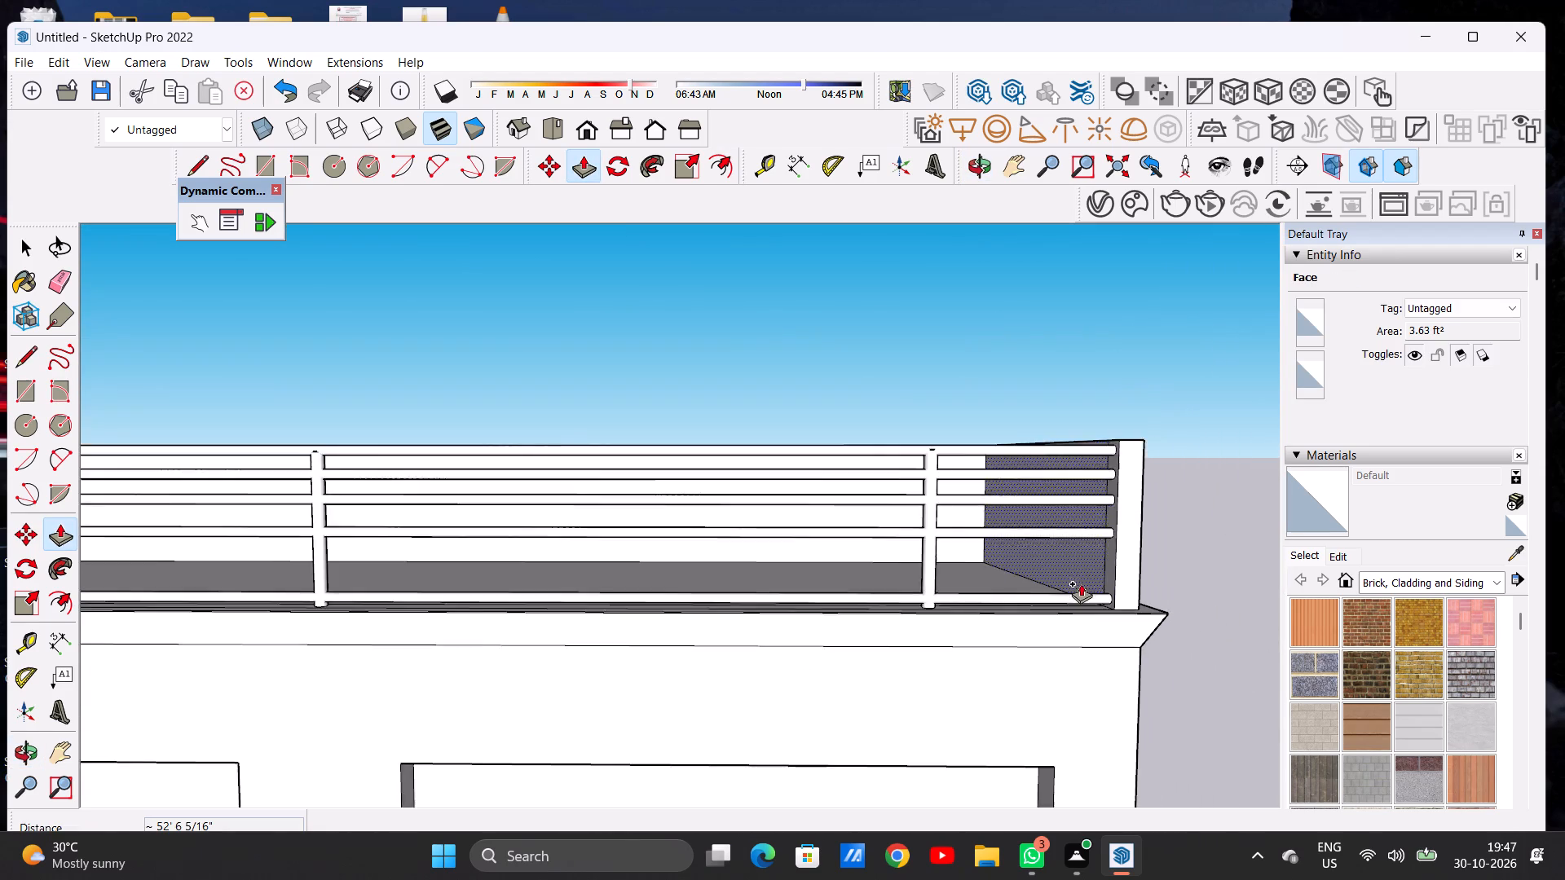
# Push/Pull the remaining circle, between the fourth and bottom rails on the left side wall, about 52' 6 5/16" to the opposite wall.
pyautogui.scroll(-13, 1081, 583)
pyautogui.scroll(10, 671, 564)
pyautogui.scroll(-1, 401, 570)
pyautogui.moveTo(483, 574); pyautogui.dragTo(357, 561, button='middle')
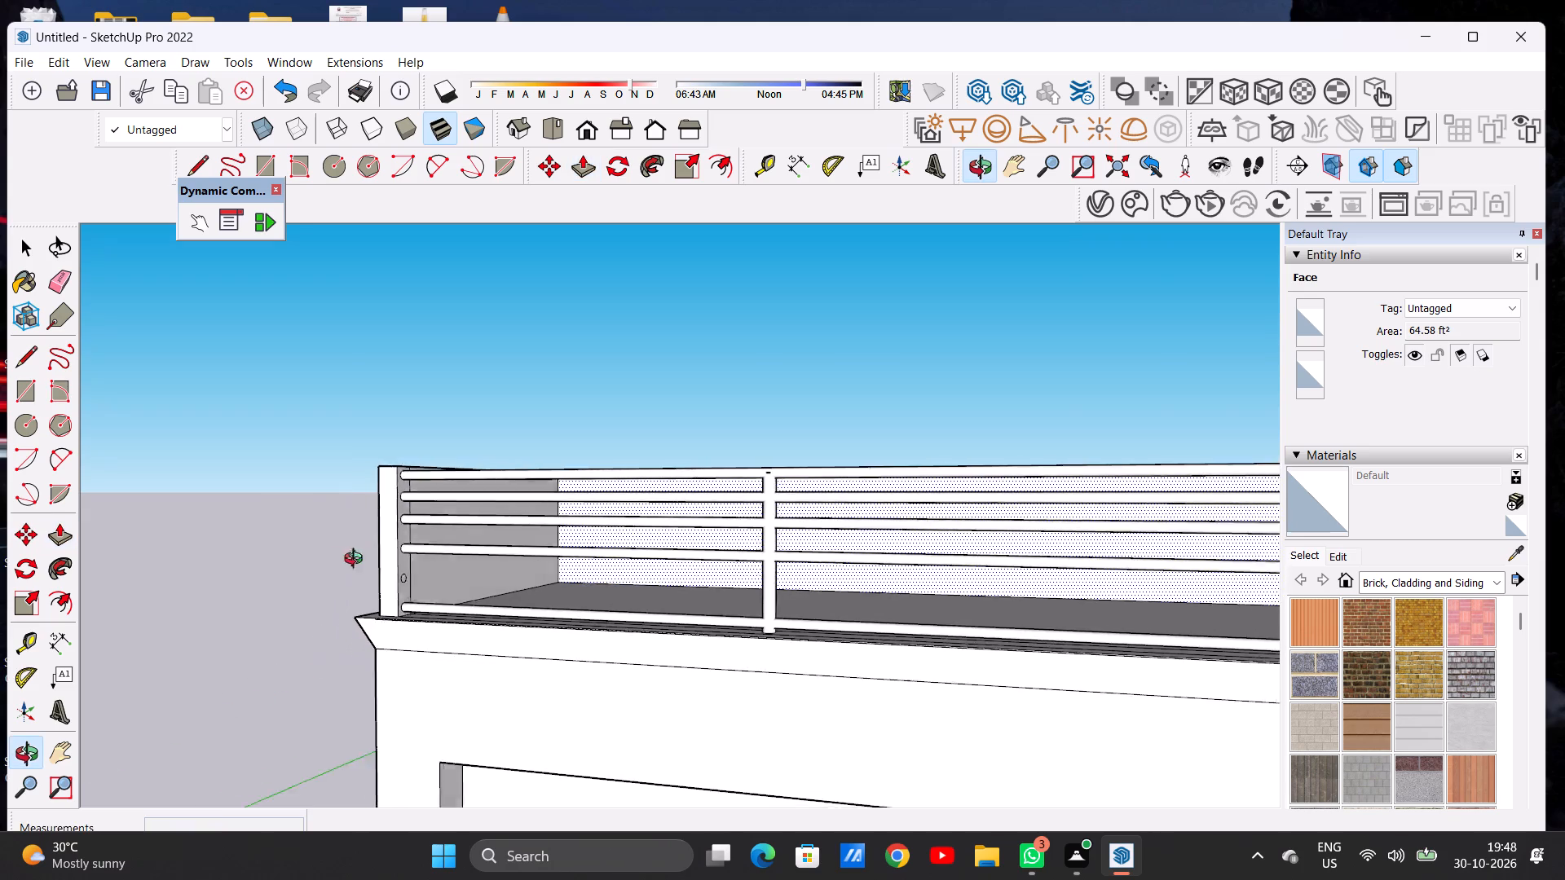
pyautogui.moveTo(357, 561); pyautogui.dragTo(338, 564, button='middle')
pyautogui.scroll(1, 403, 571)
pyautogui.scroll(-1, 407, 573)
pyautogui.scroll(20, 409, 575)
pyautogui.click(420, 561)
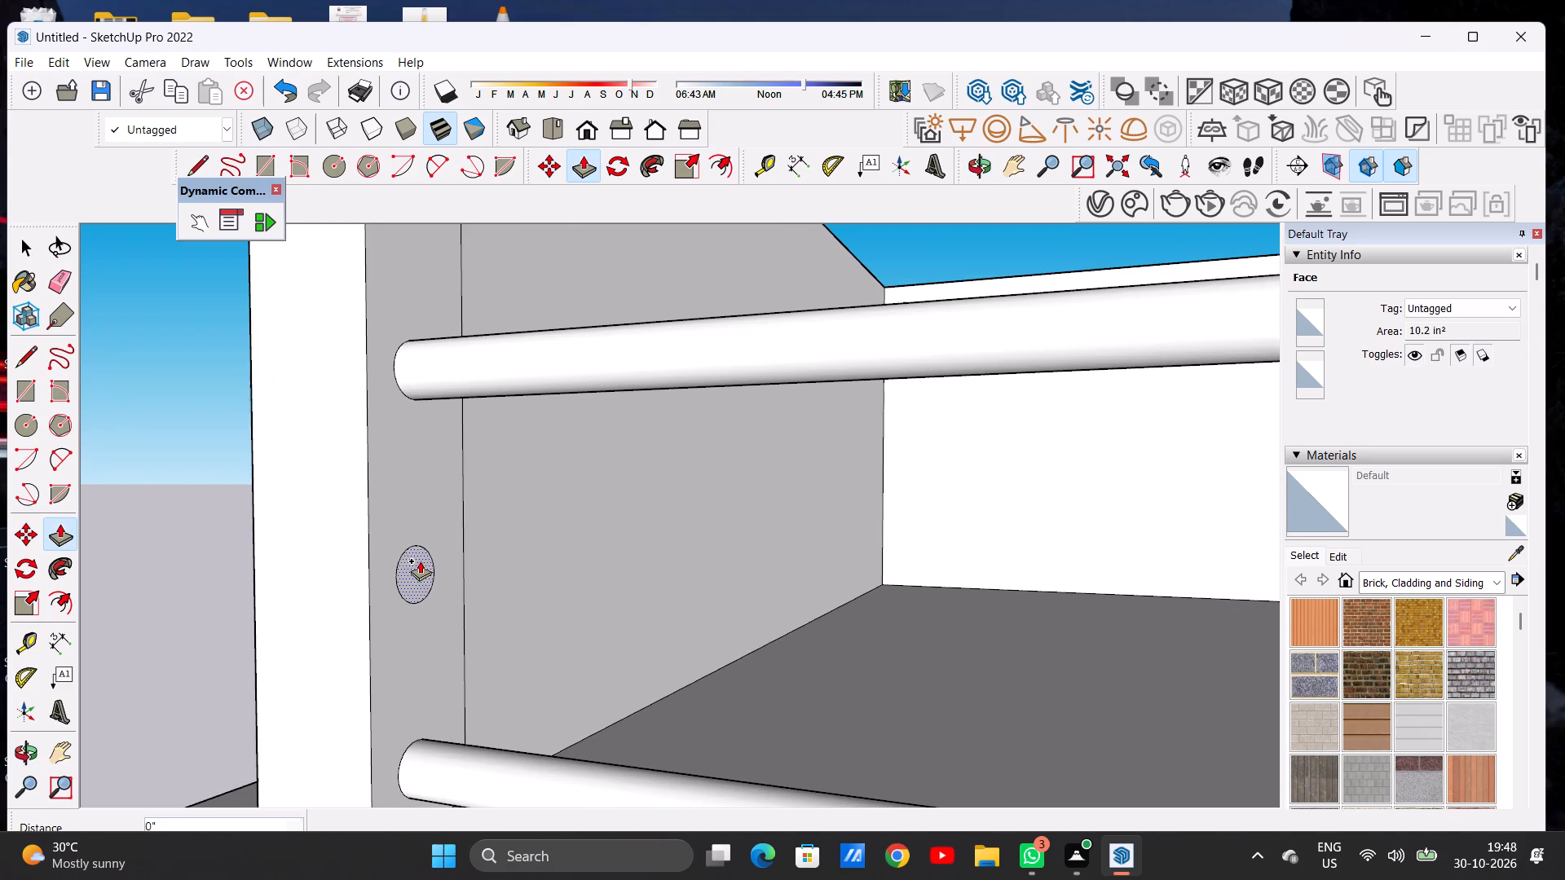
pyautogui.scroll(-20, 617, 587)
pyautogui.scroll(-4, 617, 587)
pyautogui.scroll(1, 570, 551)
pyautogui.scroll(-3, 570, 551)
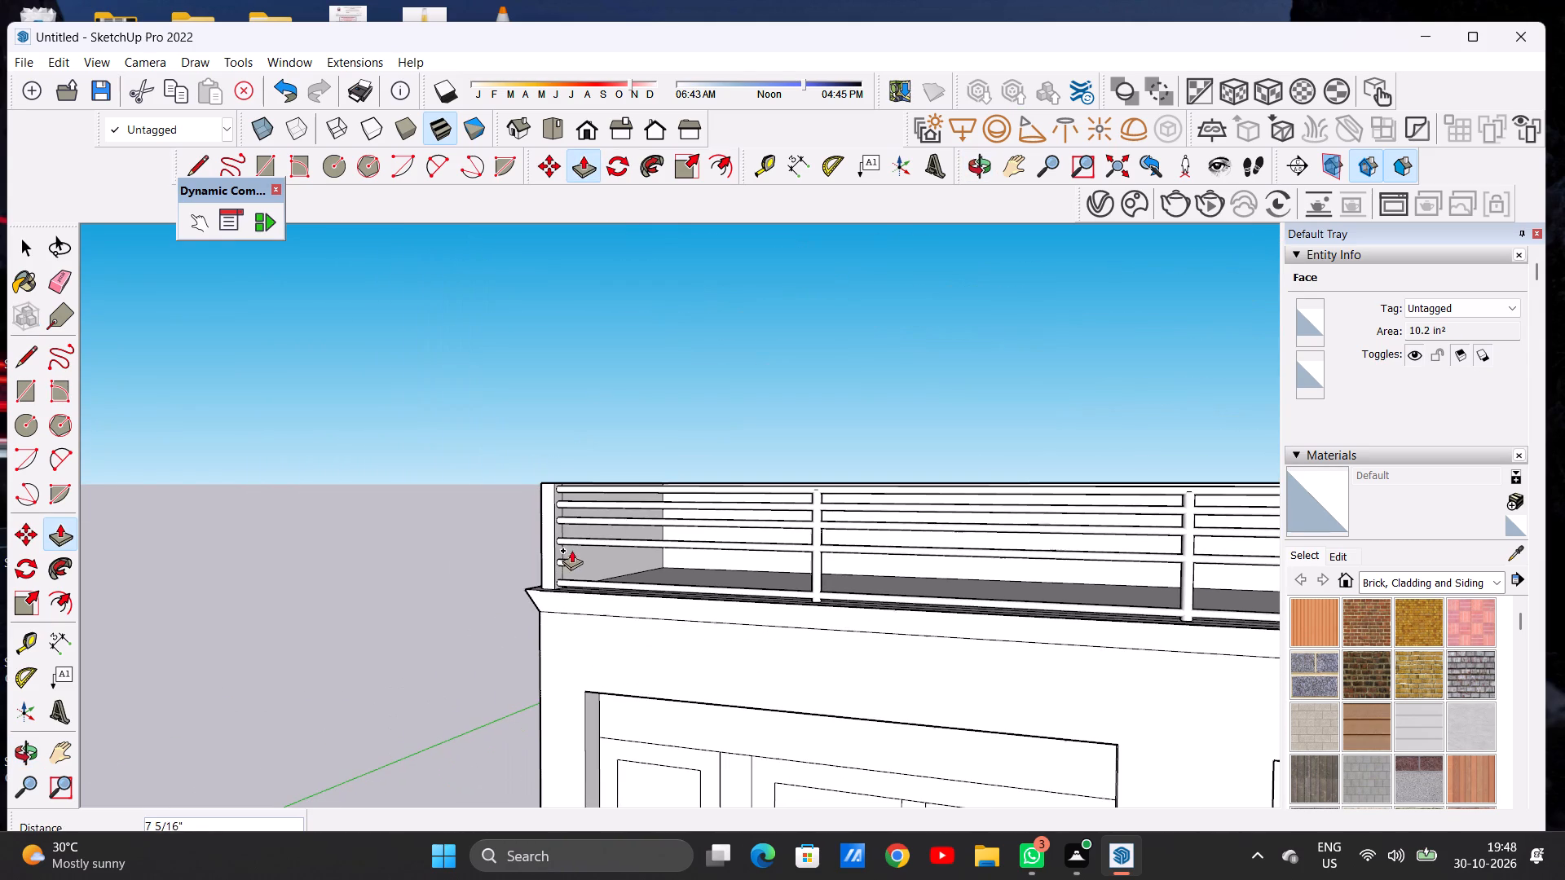
pyautogui.scroll(-11, 814, 567)
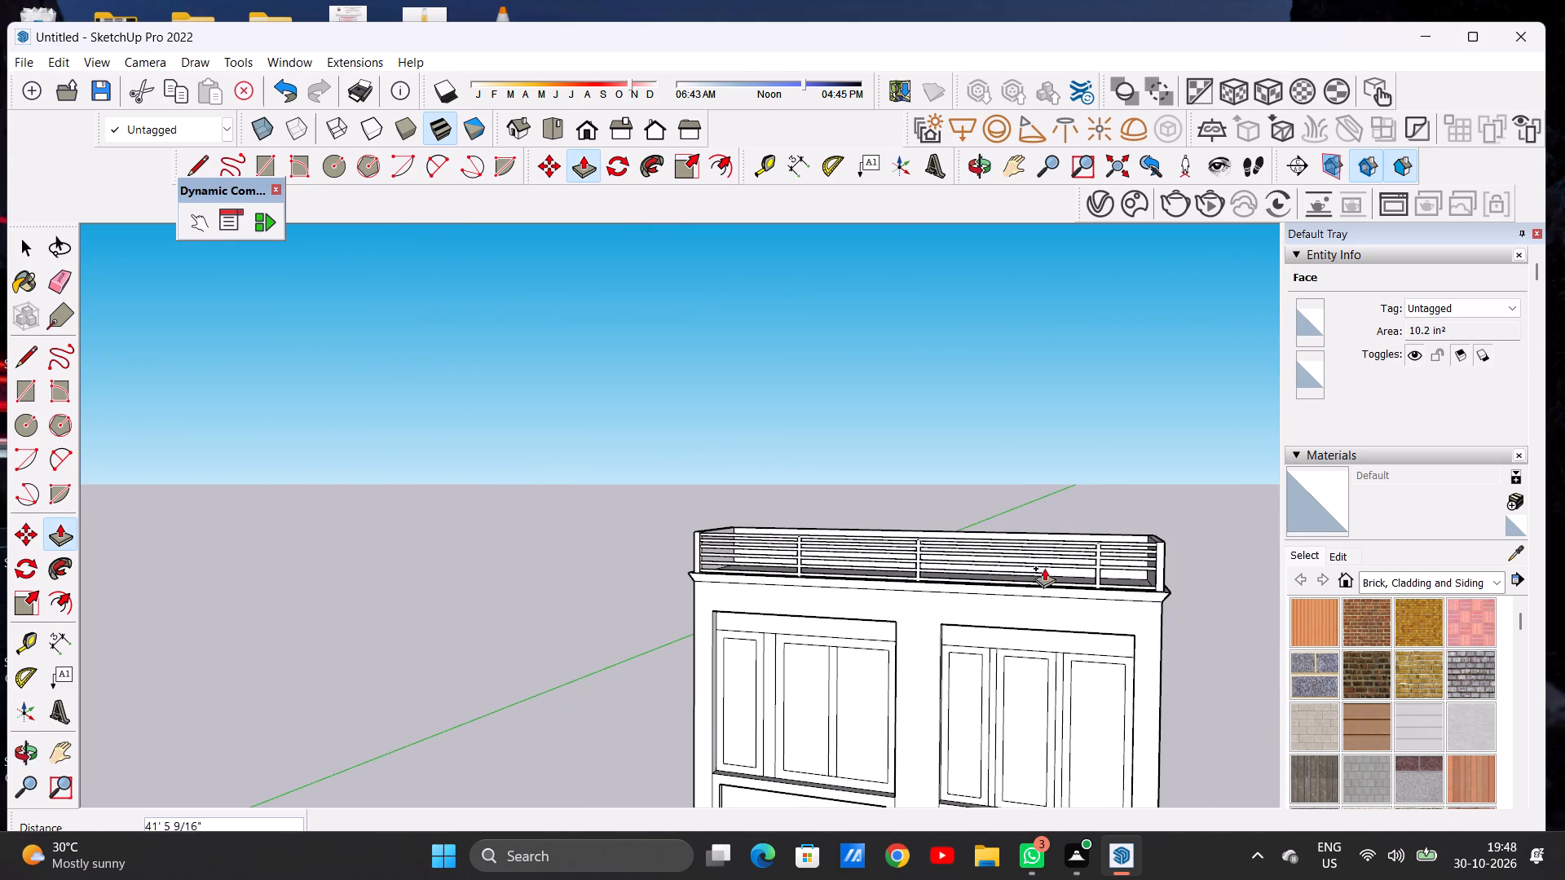
pyautogui.moveTo(1062, 565); pyautogui.dragTo(1173, 554, button='middle')
pyautogui.scroll(13, 1077, 552)
pyautogui.moveTo(1056, 586); pyautogui.dragTo(1126, 594, button='middle')
pyautogui.scroll(20, 1127, 594)
pyautogui.scroll(2, 1127, 594)
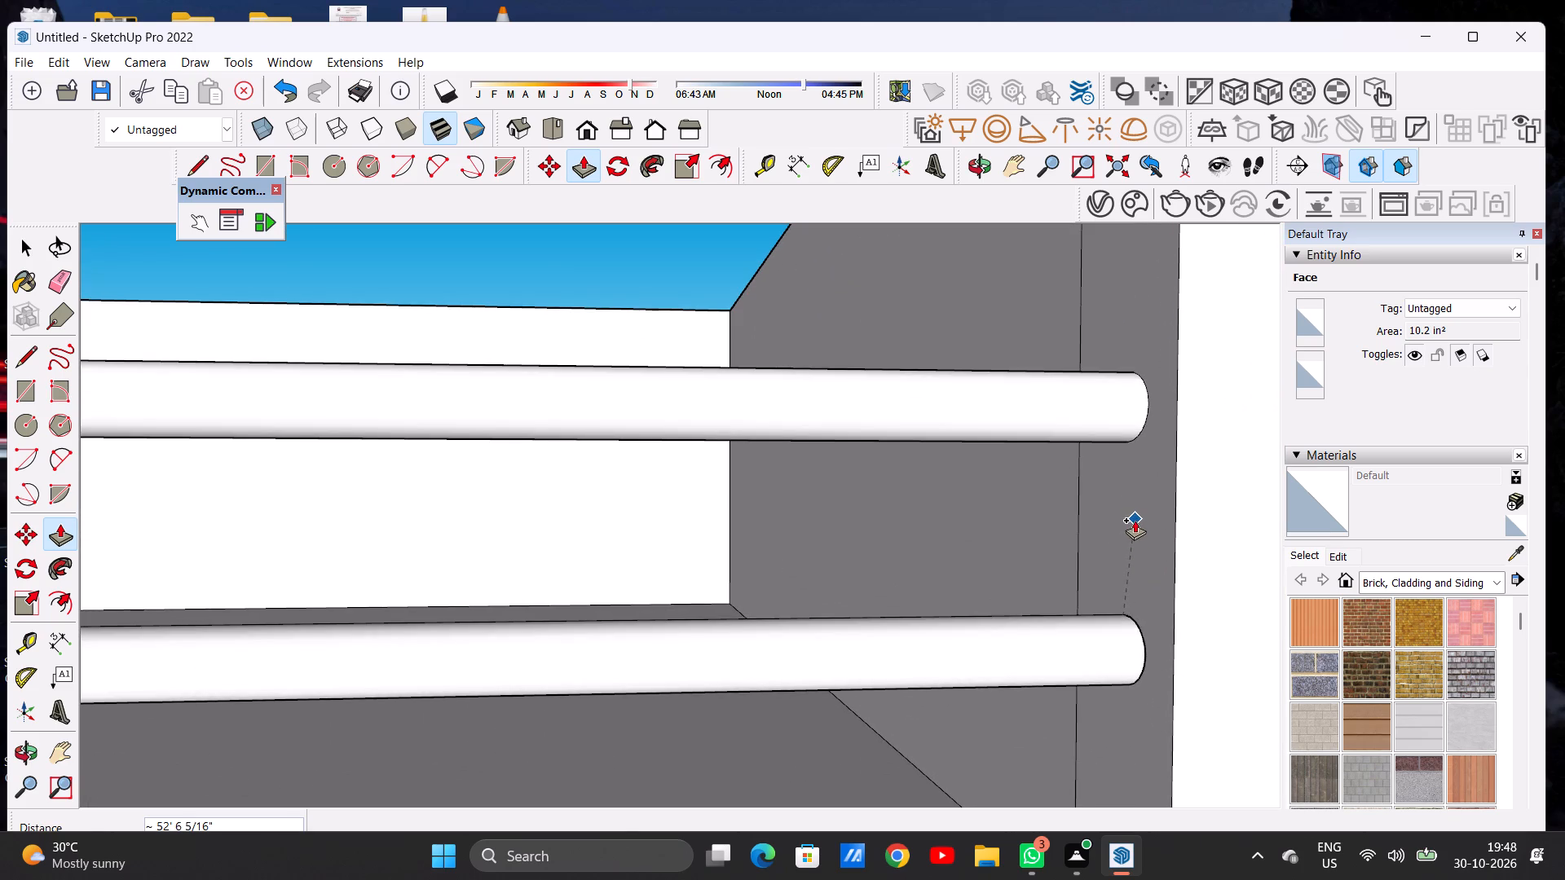
pyautogui.click(1135, 520)
pyautogui.press('space')
# Inspect the rooftop railing from both ends, checking the rails and posts between the side walls.
pyautogui.scroll(-16, 1038, 540)
pyautogui.scroll(-7, 928, 573)
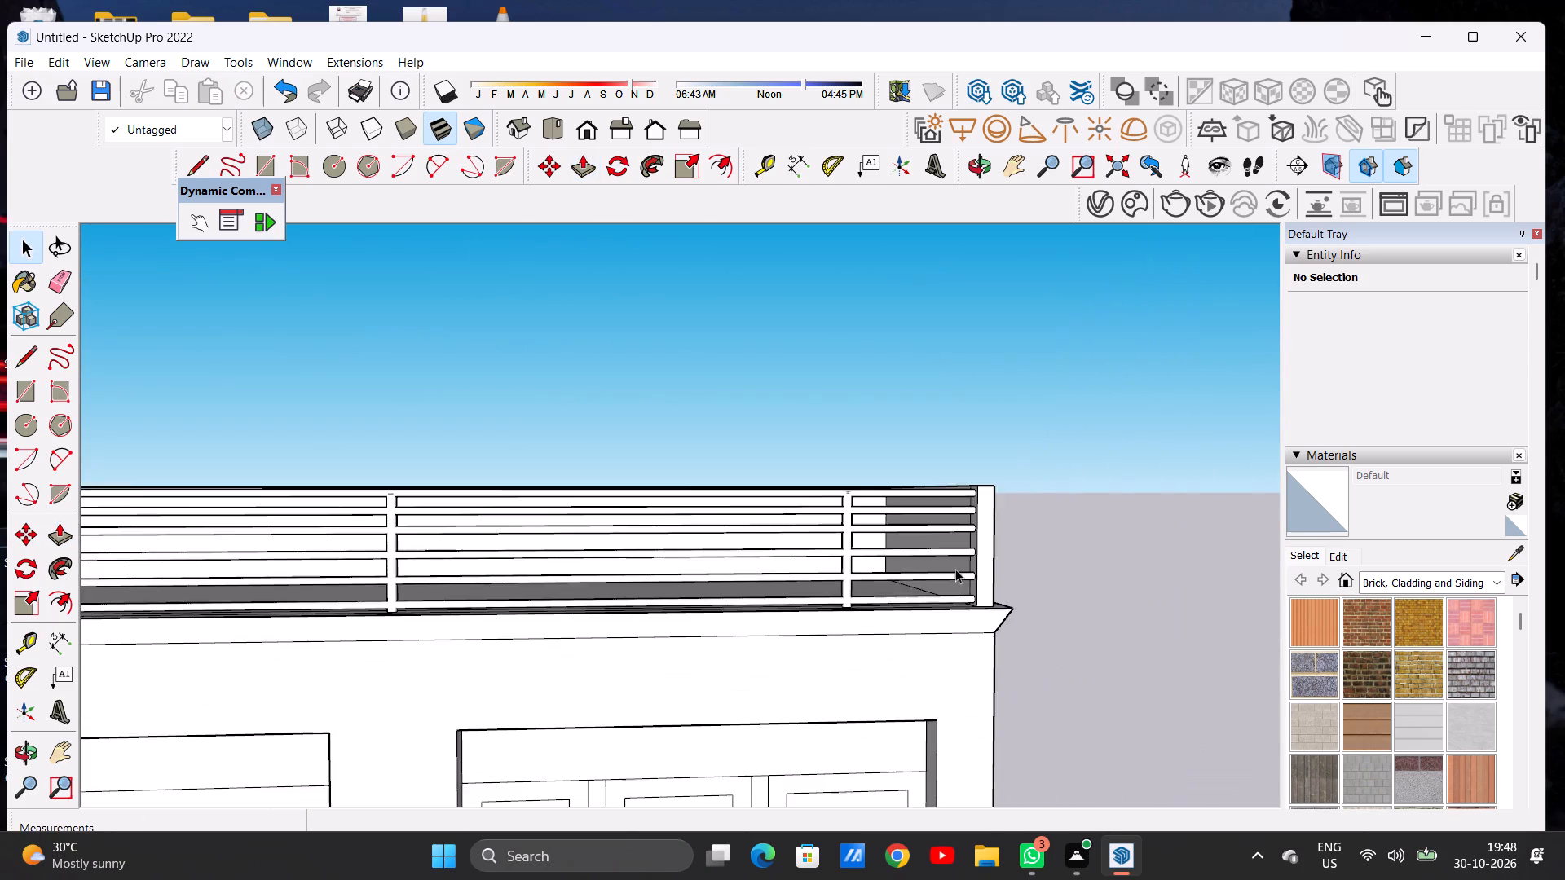
pyautogui.scroll(-20, 955, 569)
pyautogui.scroll(-6, 955, 569)
pyautogui.moveTo(814, 609); pyautogui.dragTo(784, 599, button='middle')
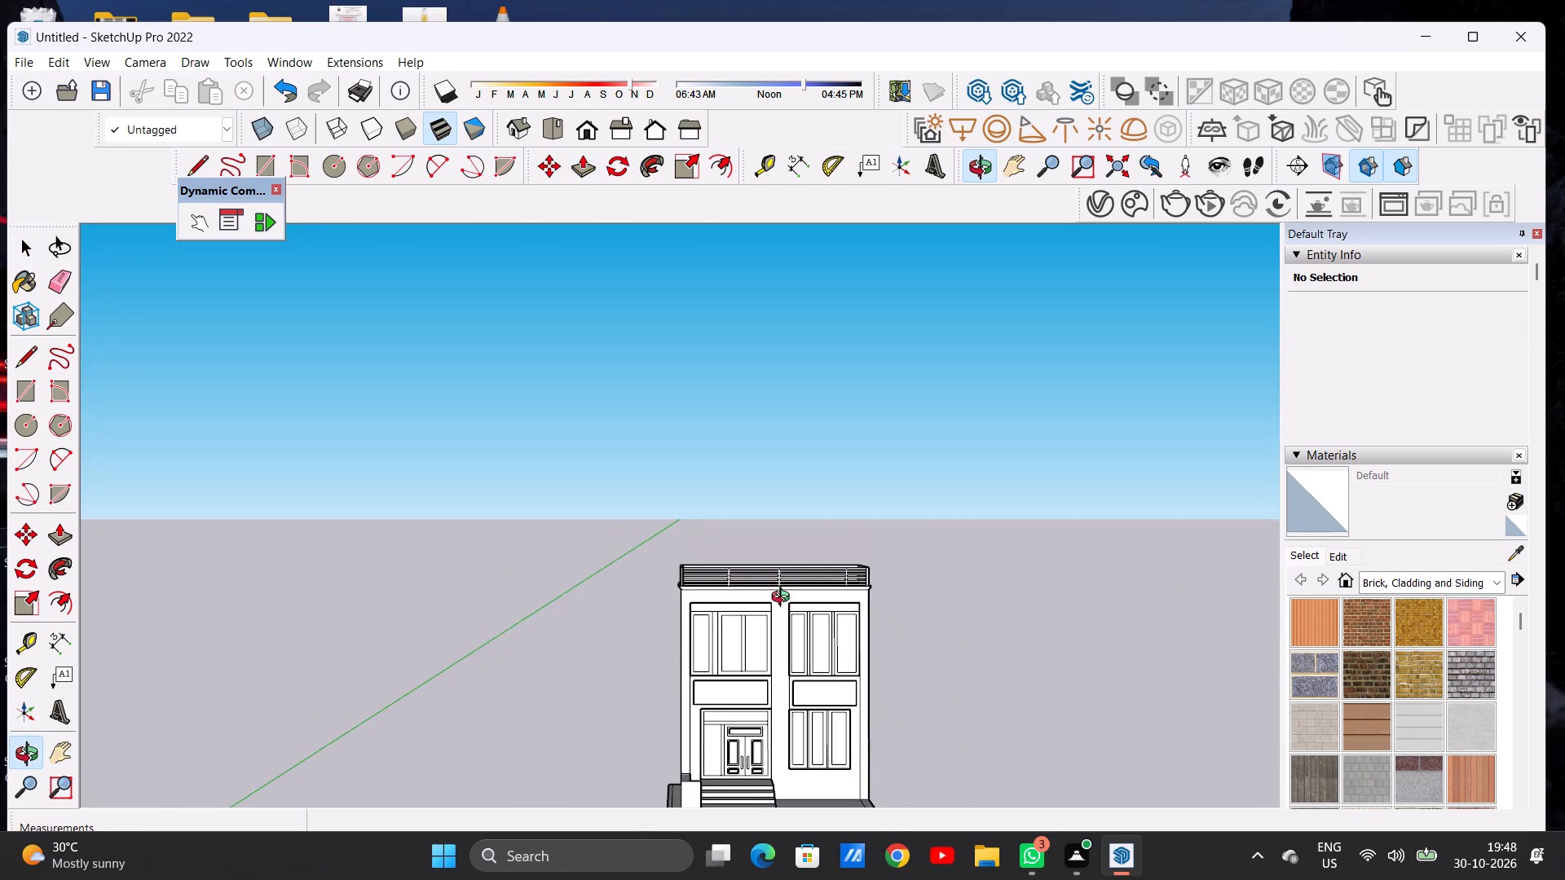
pyautogui.moveTo(784, 599); pyautogui.dragTo(785, 599, button='middle')
pyautogui.scroll(20, 844, 601)
pyautogui.scroll(3, 844, 601)
pyautogui.moveTo(929, 519); pyautogui.dragTo(720, 530, button='middle')
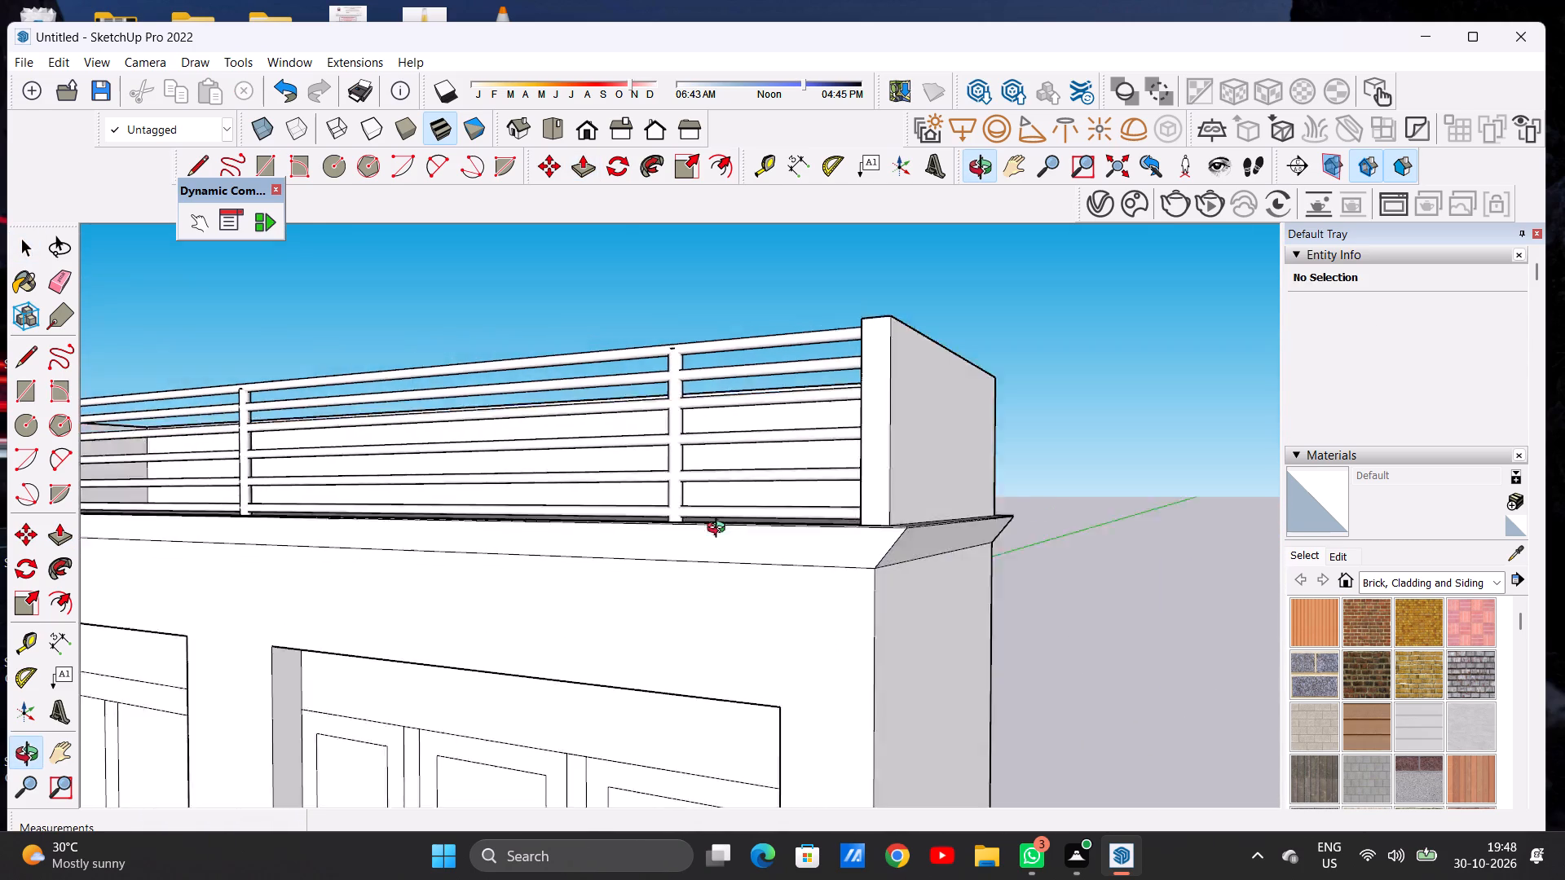
pyautogui.moveTo(720, 530); pyautogui.dragTo(888, 562, button='middle')
pyautogui.scroll(1, 888, 562)
pyautogui.scroll(-2, 950, 555)
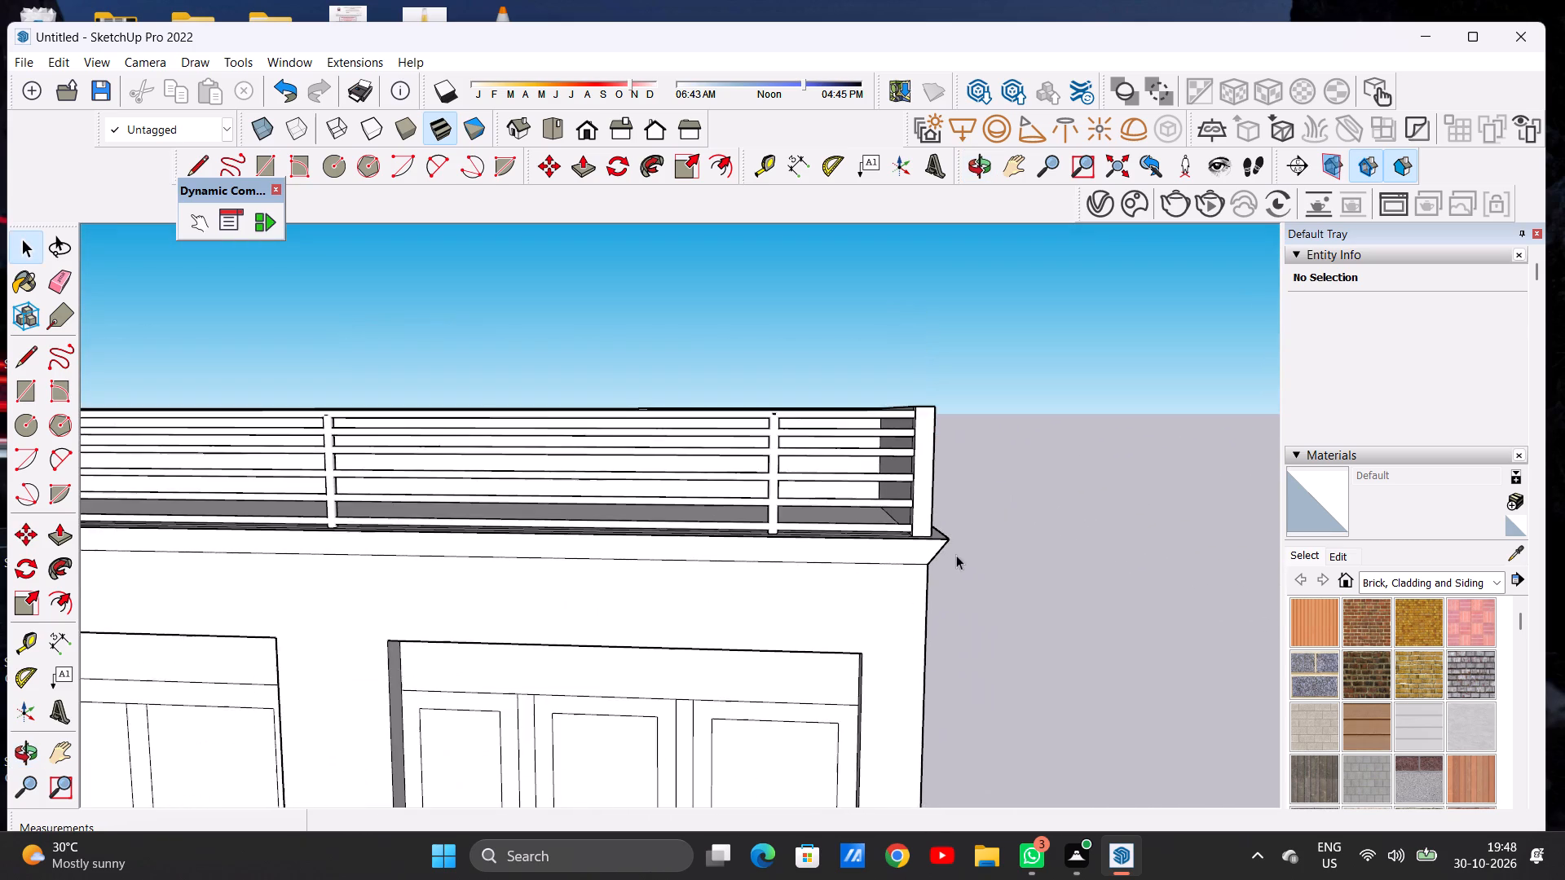
pyautogui.scroll(-18, 956, 555)
pyautogui.scroll(13, 514, 554)
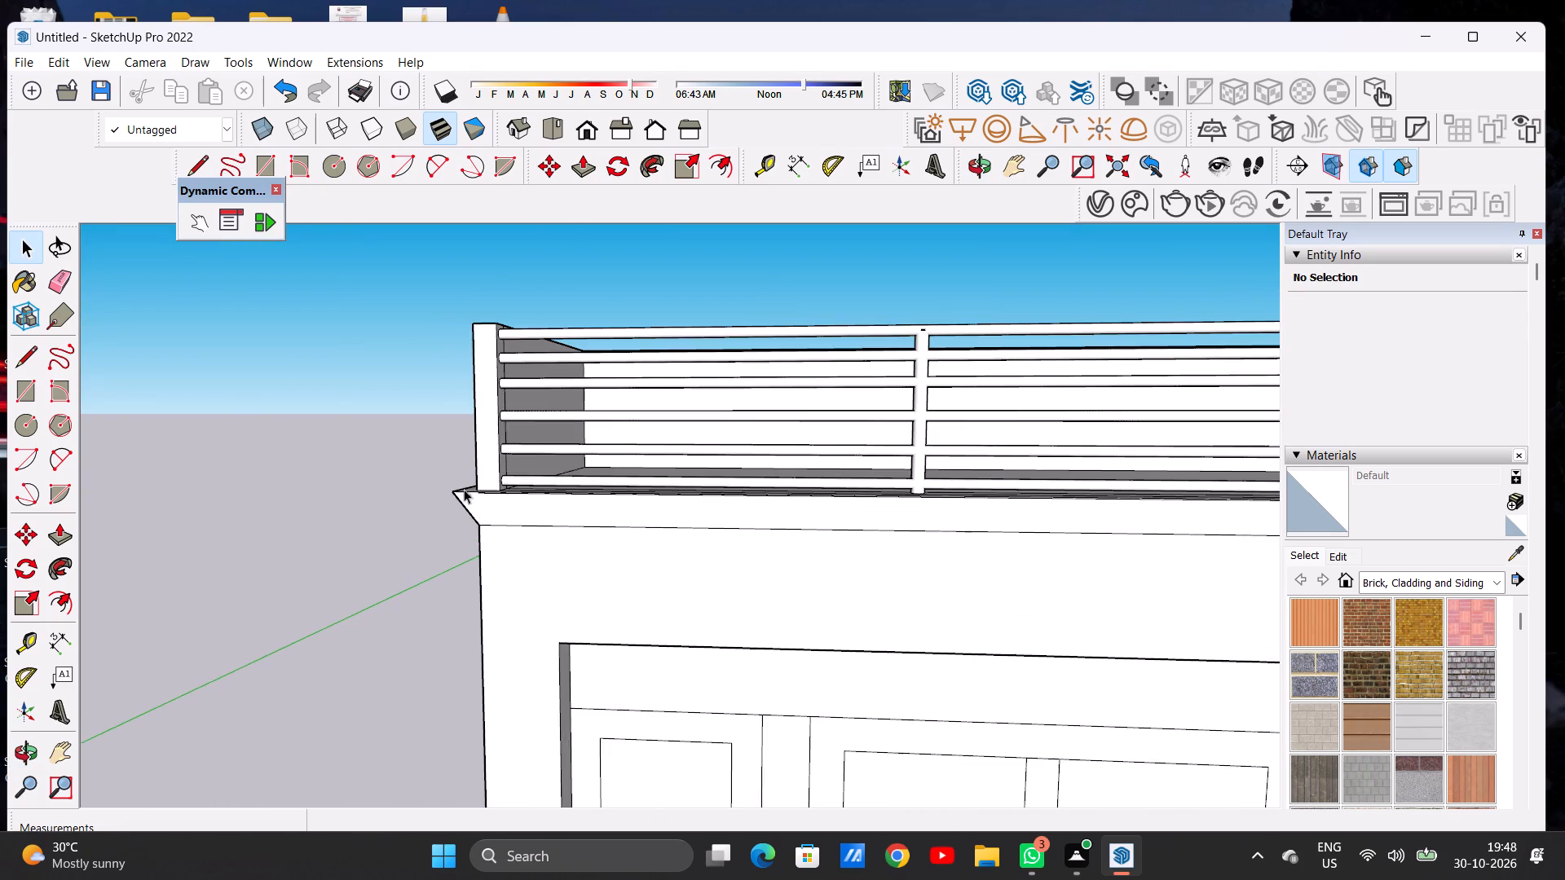
pyautogui.moveTo(458, 489); pyautogui.dragTo(544, 528, button='middle')
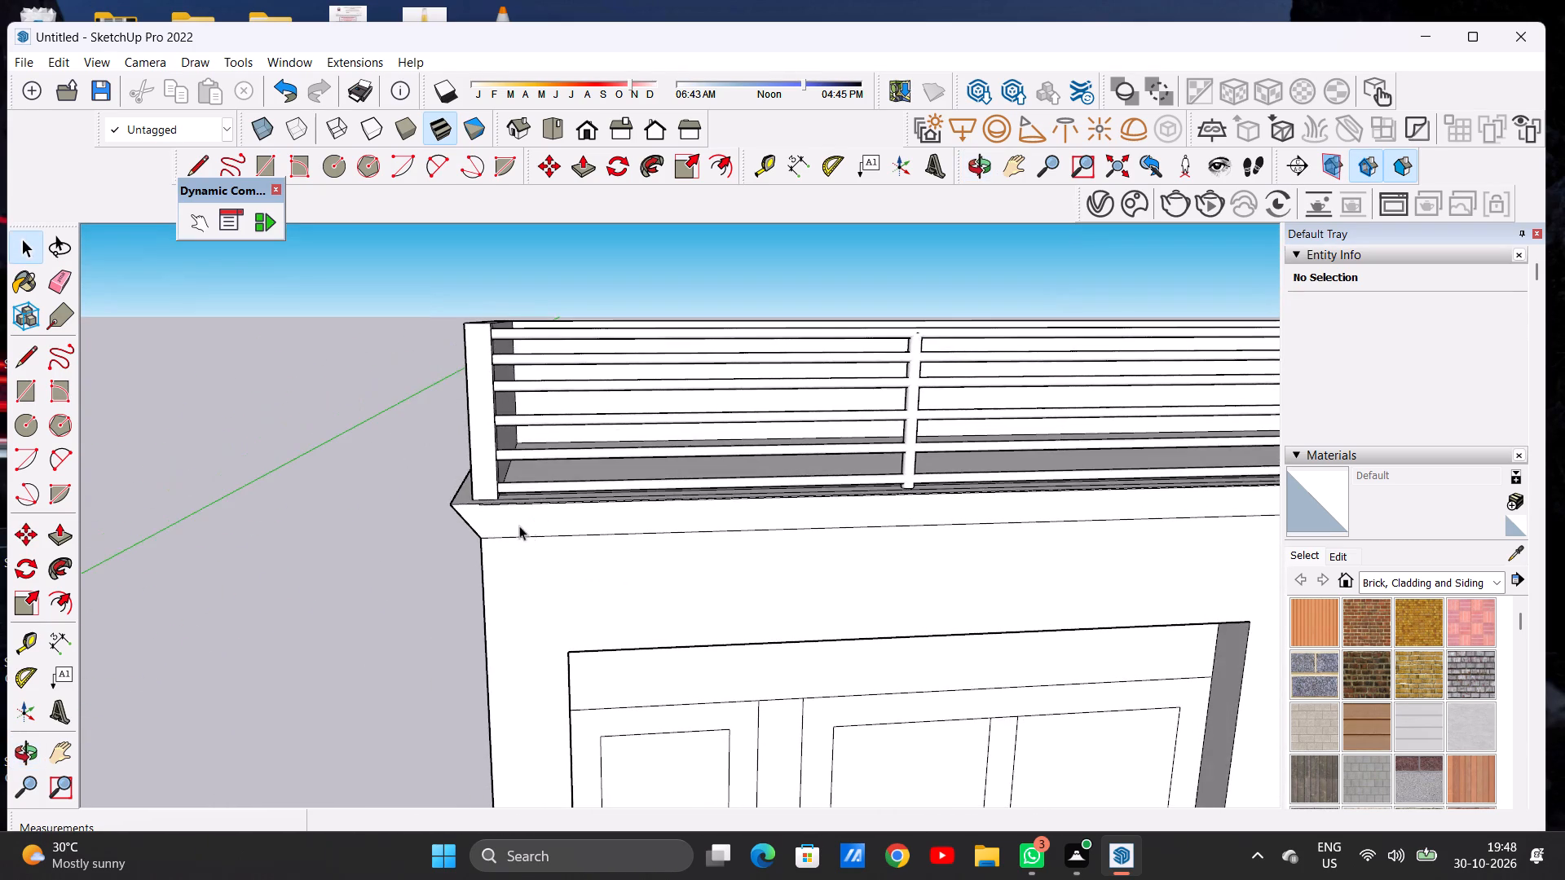
pyautogui.scroll(-2, 506, 526)
pyautogui.scroll(1, 506, 527)
pyautogui.scroll(-20, 506, 527)
pyautogui.scroll(-11, 506, 527)
# Examine the base slab, its border outline and the entrance steps at the front of the building.
pyautogui.scroll(6, 650, 662)
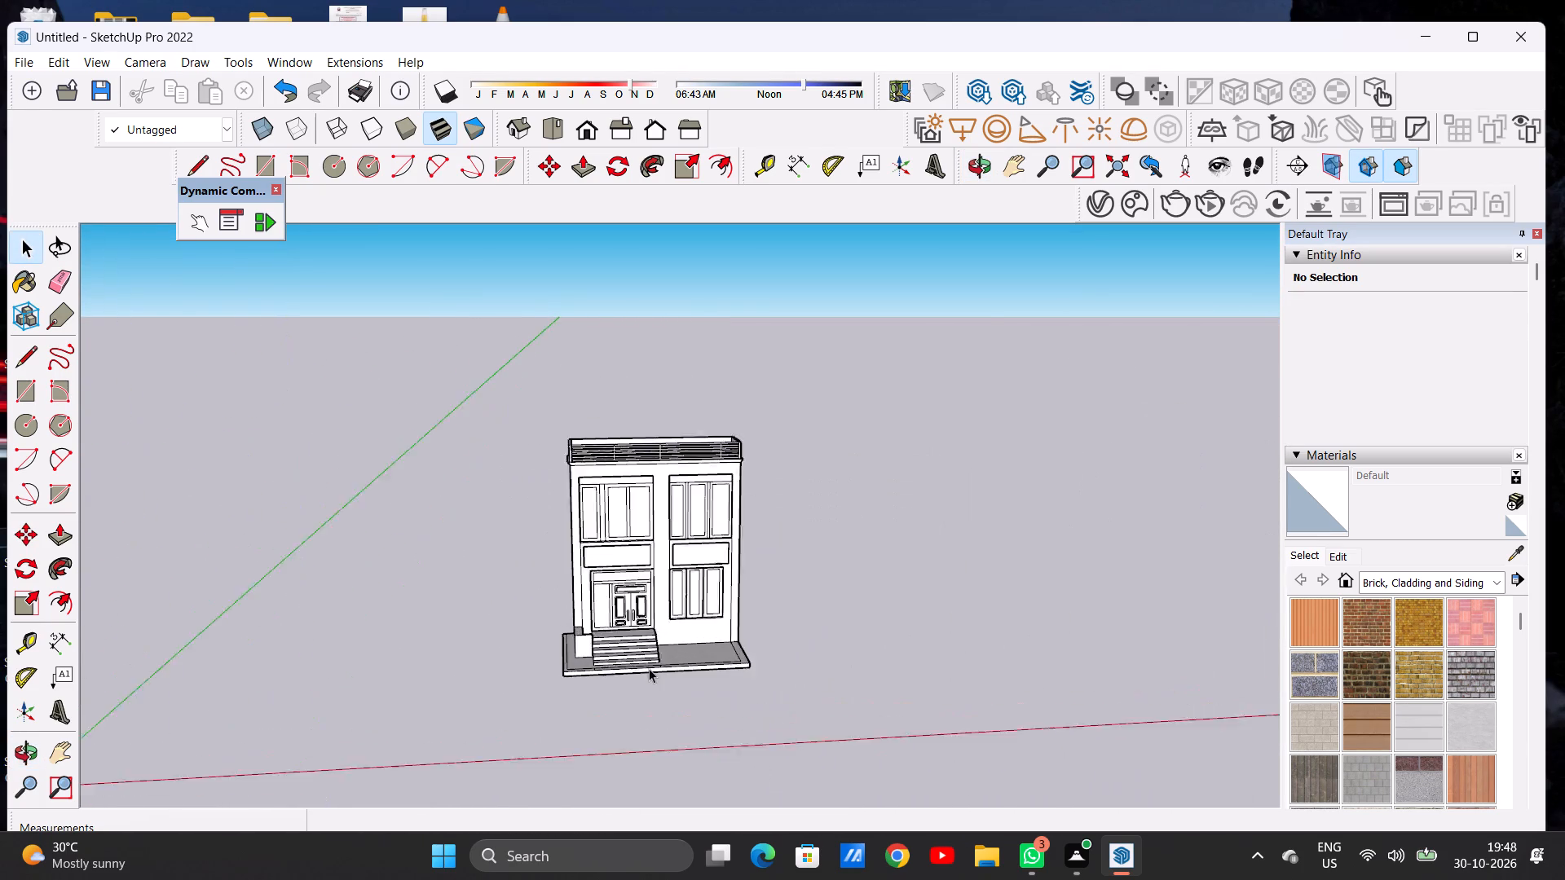
pyautogui.scroll(2, 649, 668)
pyautogui.scroll(-1, 570, 565)
pyautogui.scroll(9, 670, 604)
pyautogui.moveTo(668, 603); pyautogui.dragTo(660, 667, button='middle')
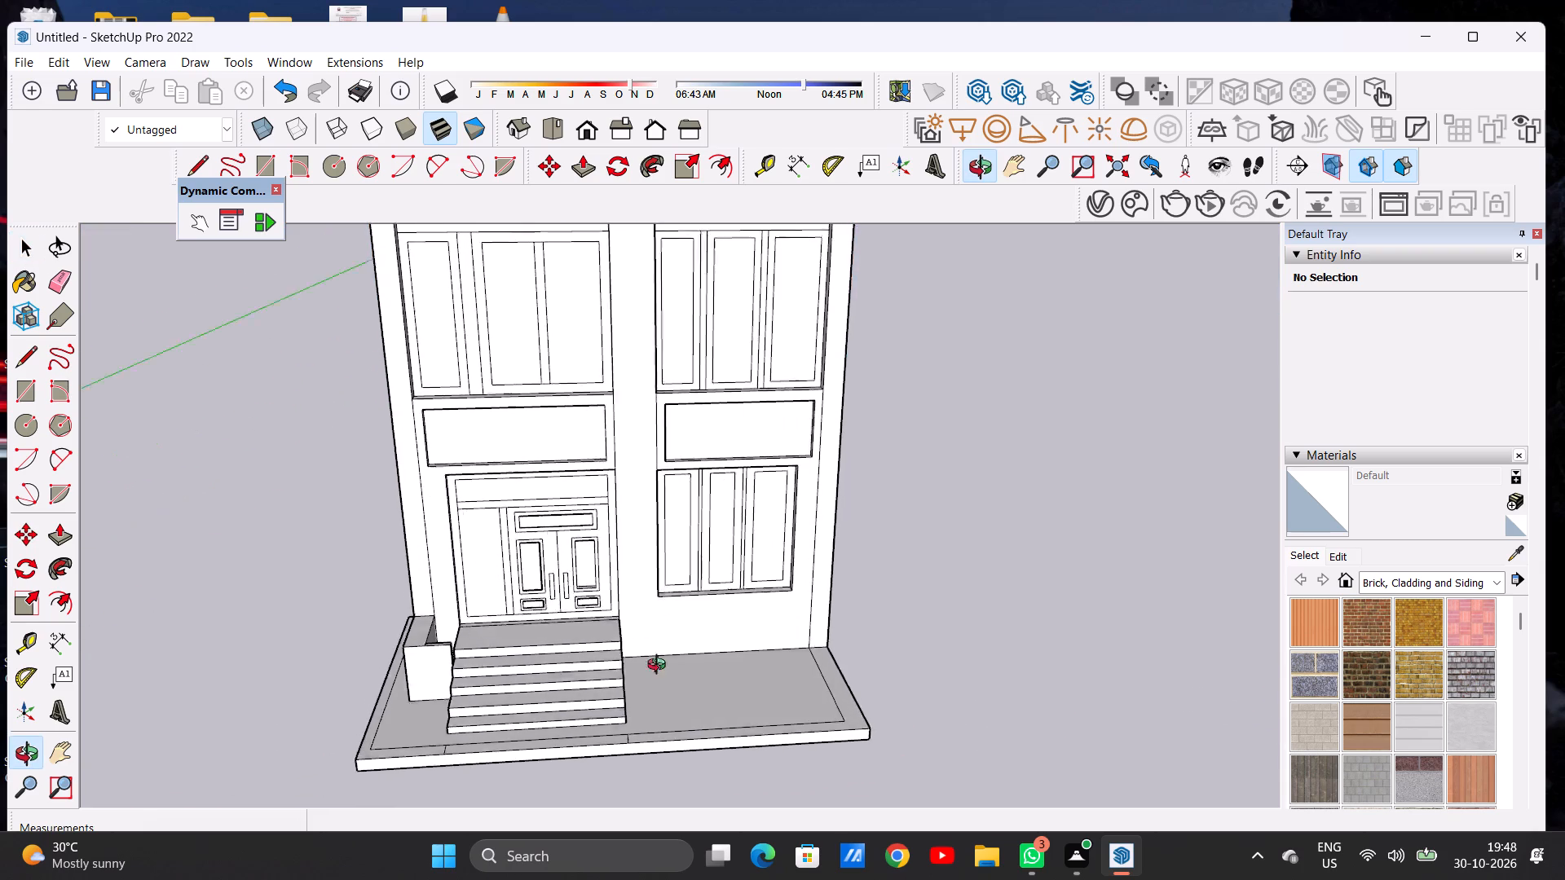
pyautogui.moveTo(660, 667); pyautogui.dragTo(661, 732, button='middle')
pyautogui.scroll(-7, 617, 568)
pyautogui.moveTo(644, 641); pyautogui.dragTo(606, 717, button='middle')
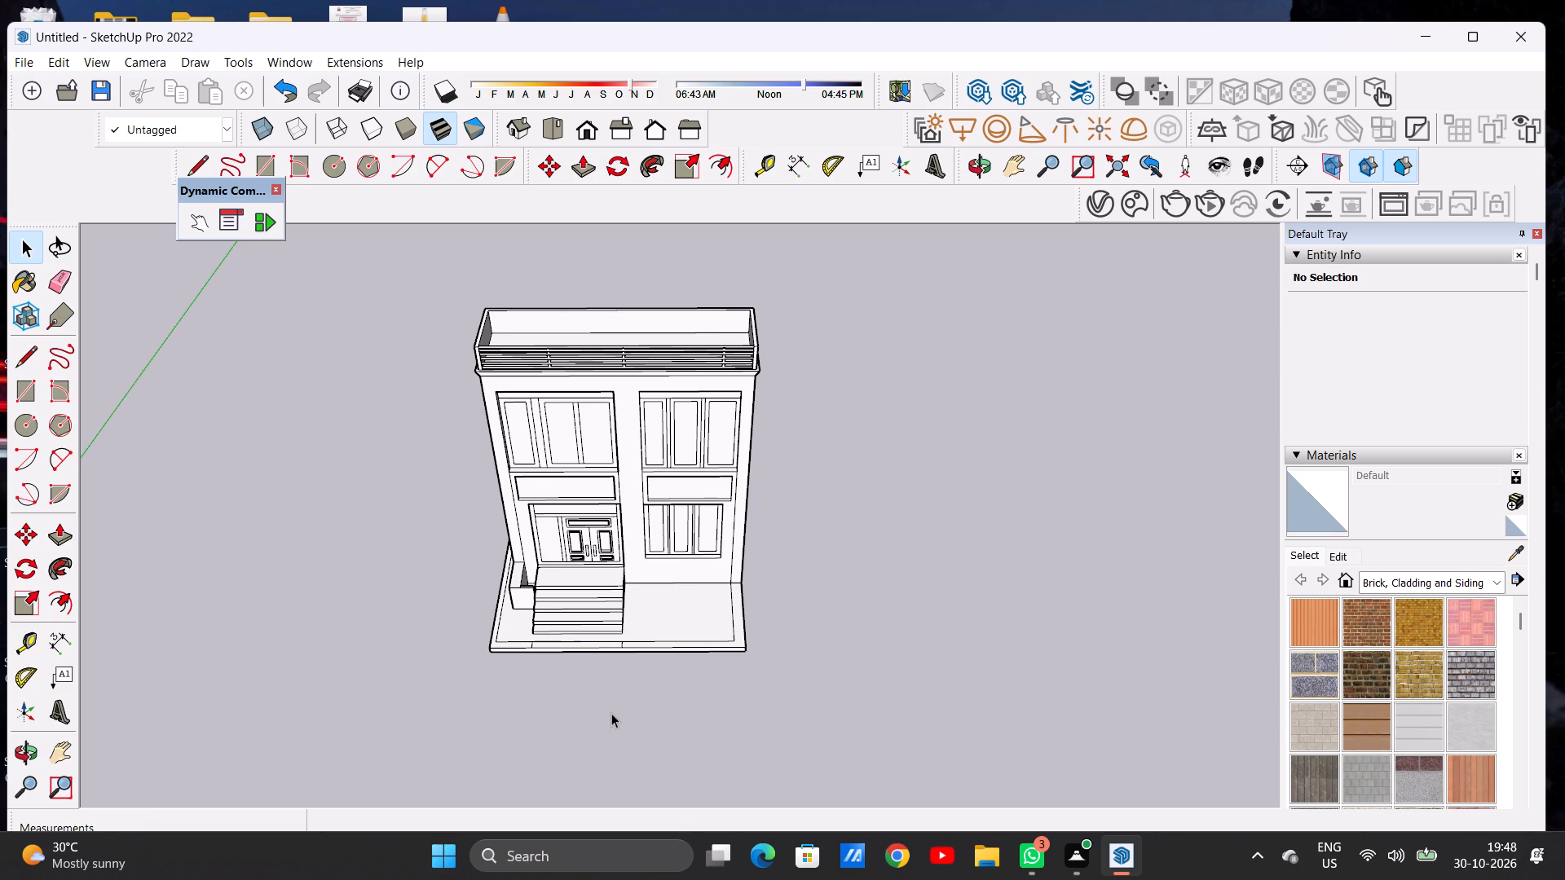
pyautogui.scroll(-2, 726, 701)
pyautogui.scroll(7, 614, 636)
pyautogui.scroll(5, 677, 670)
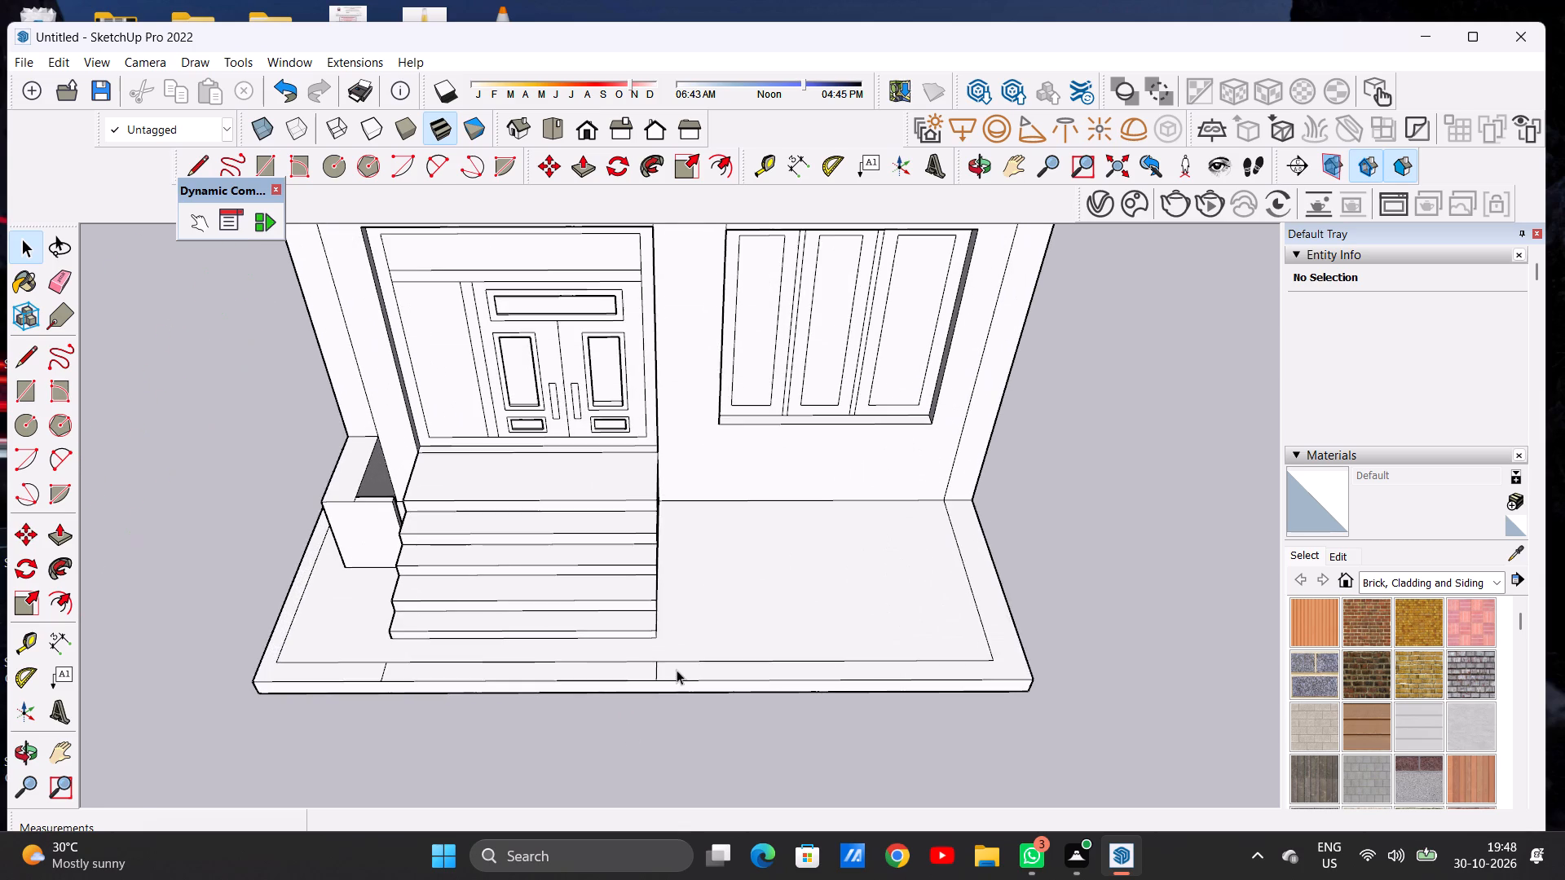
pyautogui.scroll(-5, 684, 684)
pyautogui.moveTo(697, 686); pyautogui.dragTo(708, 715, button='middle')
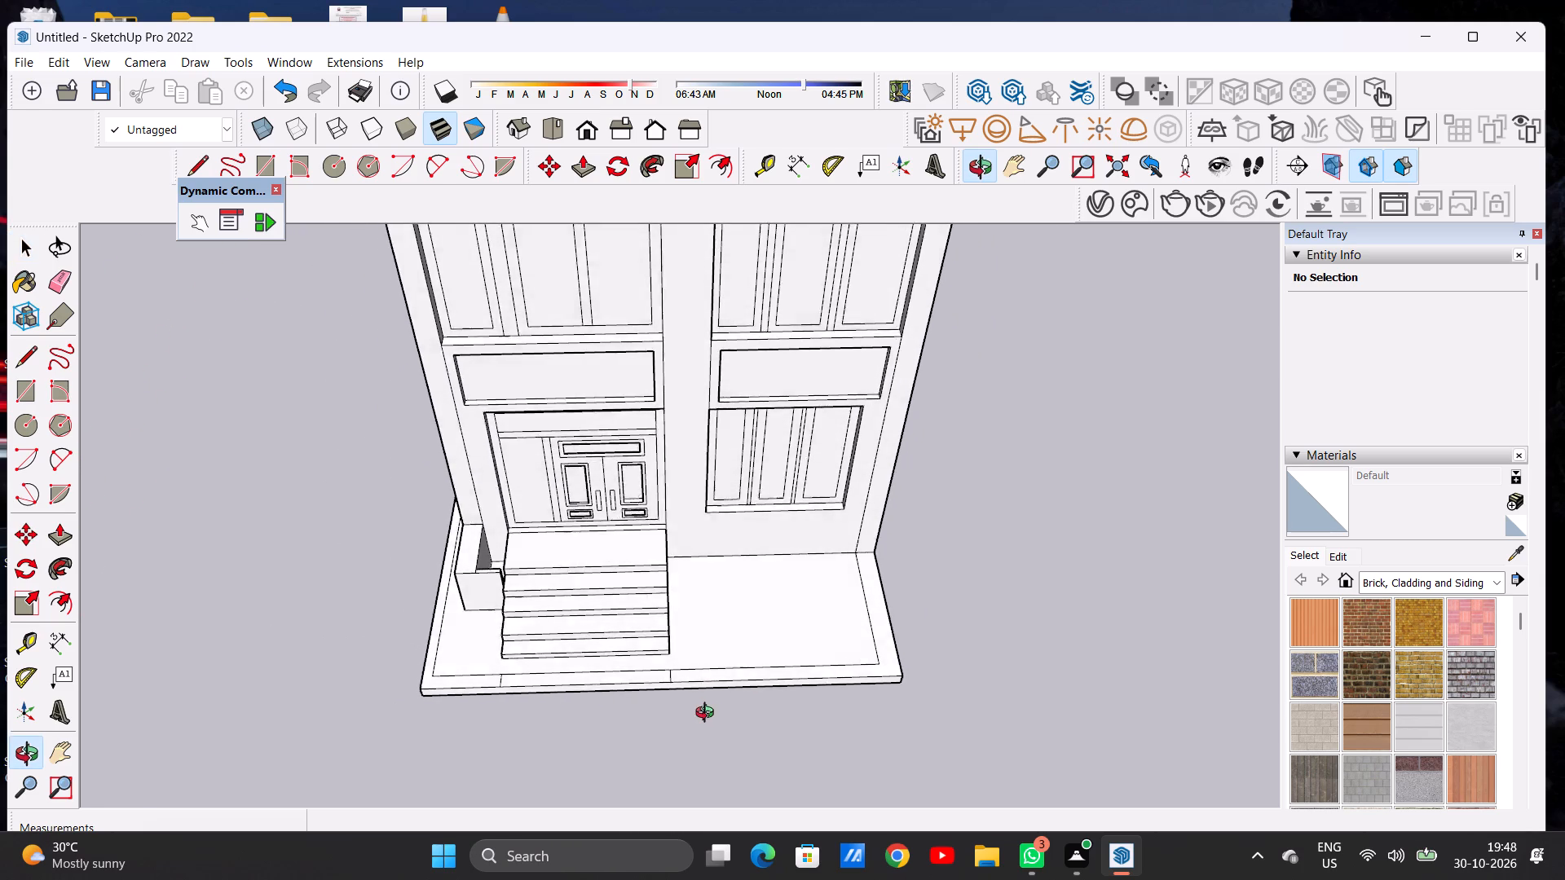
pyautogui.moveTo(708, 715); pyautogui.dragTo(712, 733, button='middle')
pyautogui.scroll(6, 700, 652)
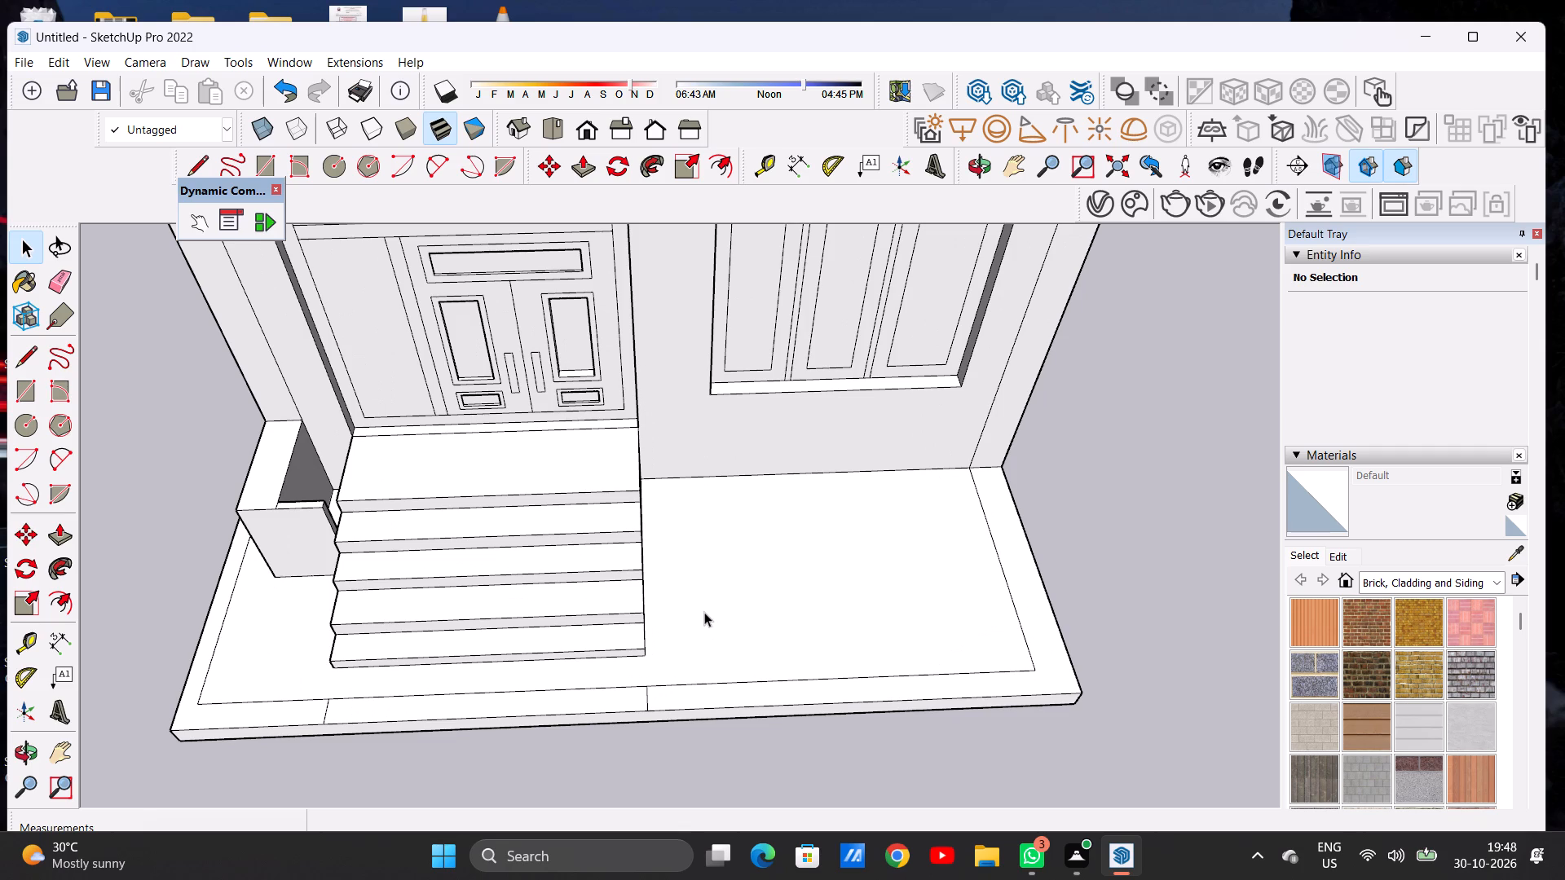
pyautogui.scroll(-4, 703, 614)
pyautogui.scroll(-1, 772, 579)
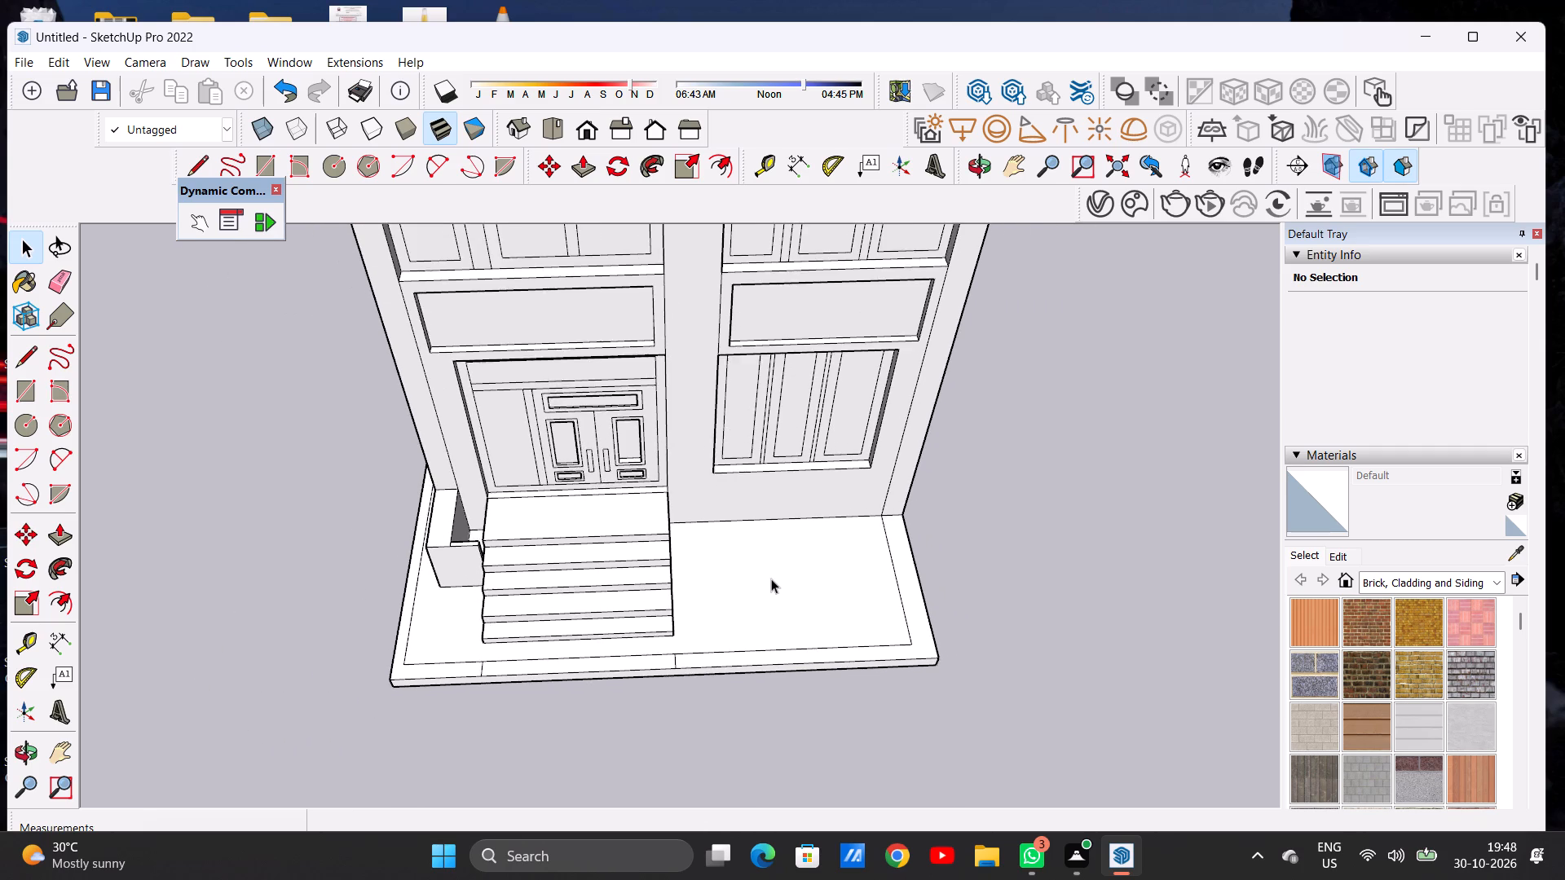
pyautogui.scroll(-5, 771, 579)
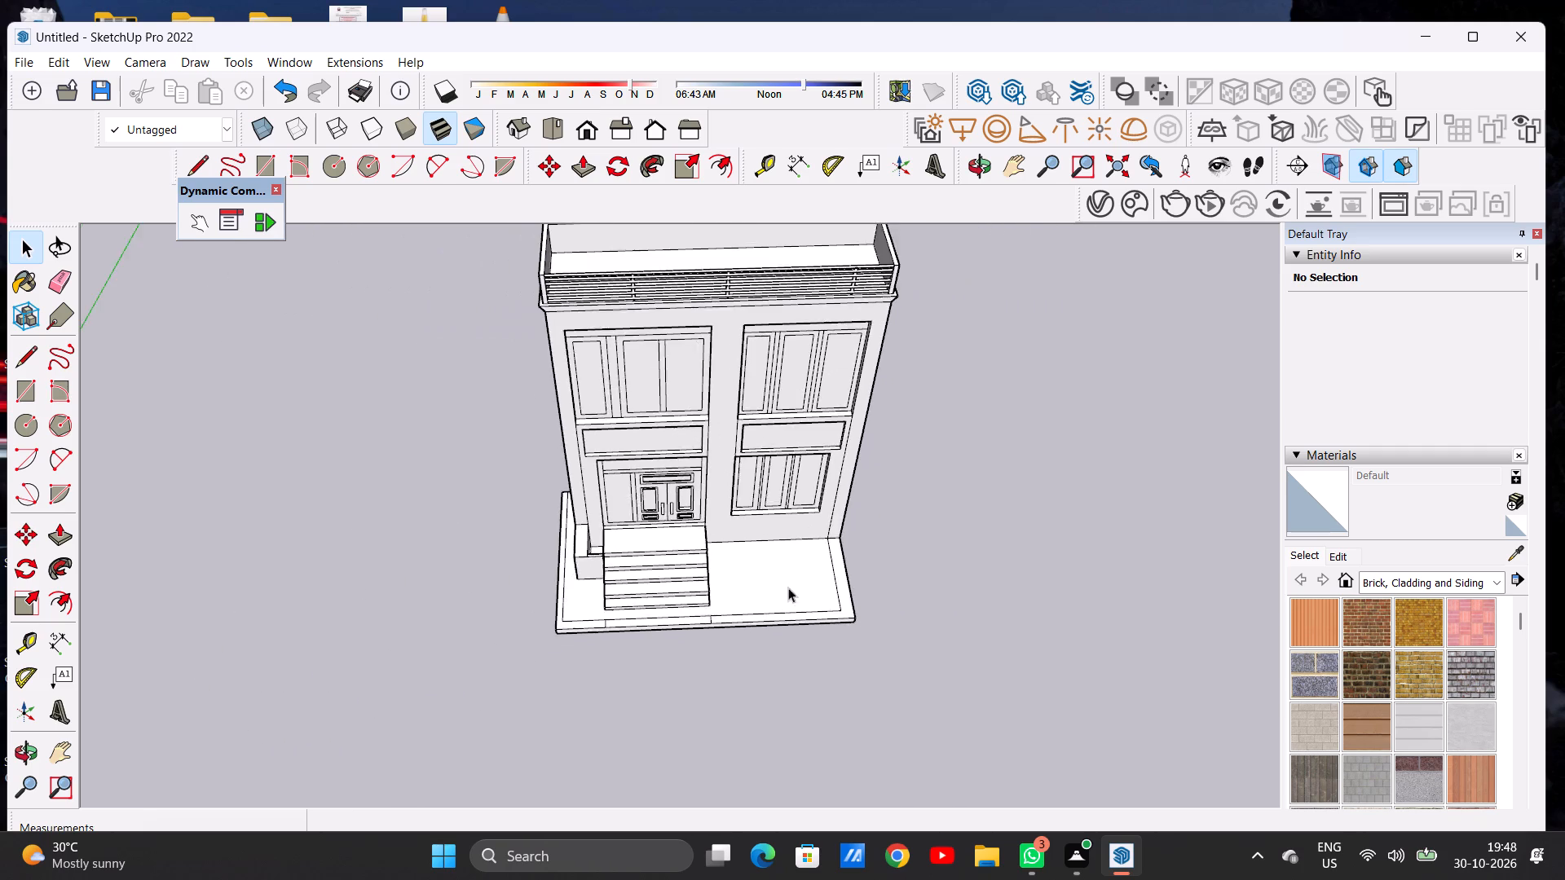
pyautogui.scroll(-2, 788, 587)
pyautogui.moveTo(816, 616); pyautogui.dragTo(830, 591, button='middle')
pyautogui.scroll(3, 844, 600)
pyautogui.scroll(-1, 843, 600)
pyautogui.scroll(2, 843, 600)
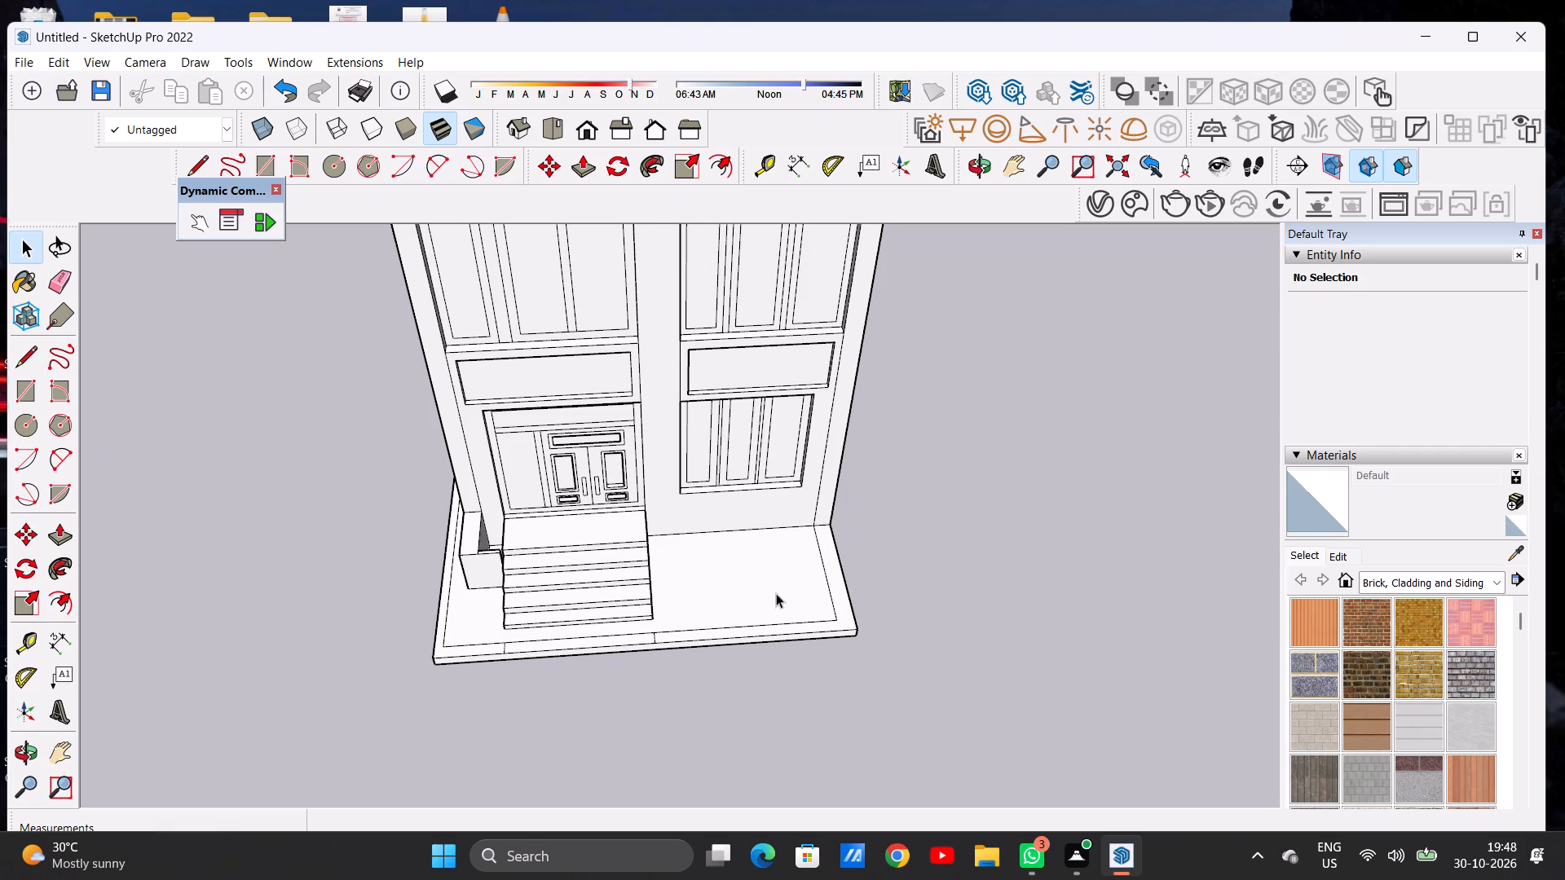
pyautogui.scroll(-3, 805, 605)
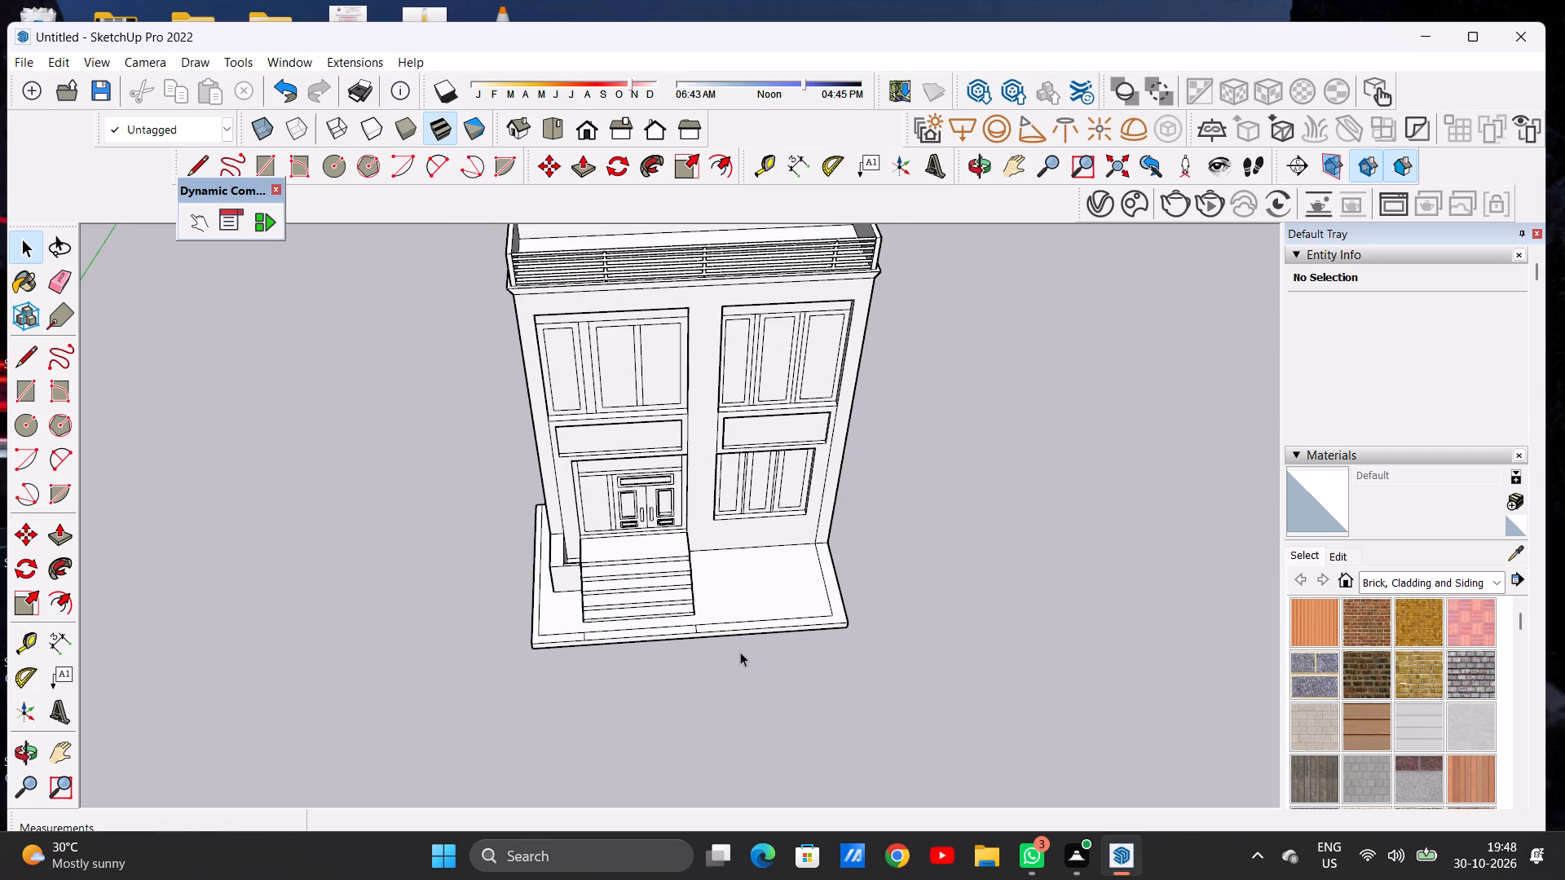
pyautogui.scroll(-1, 703, 612)
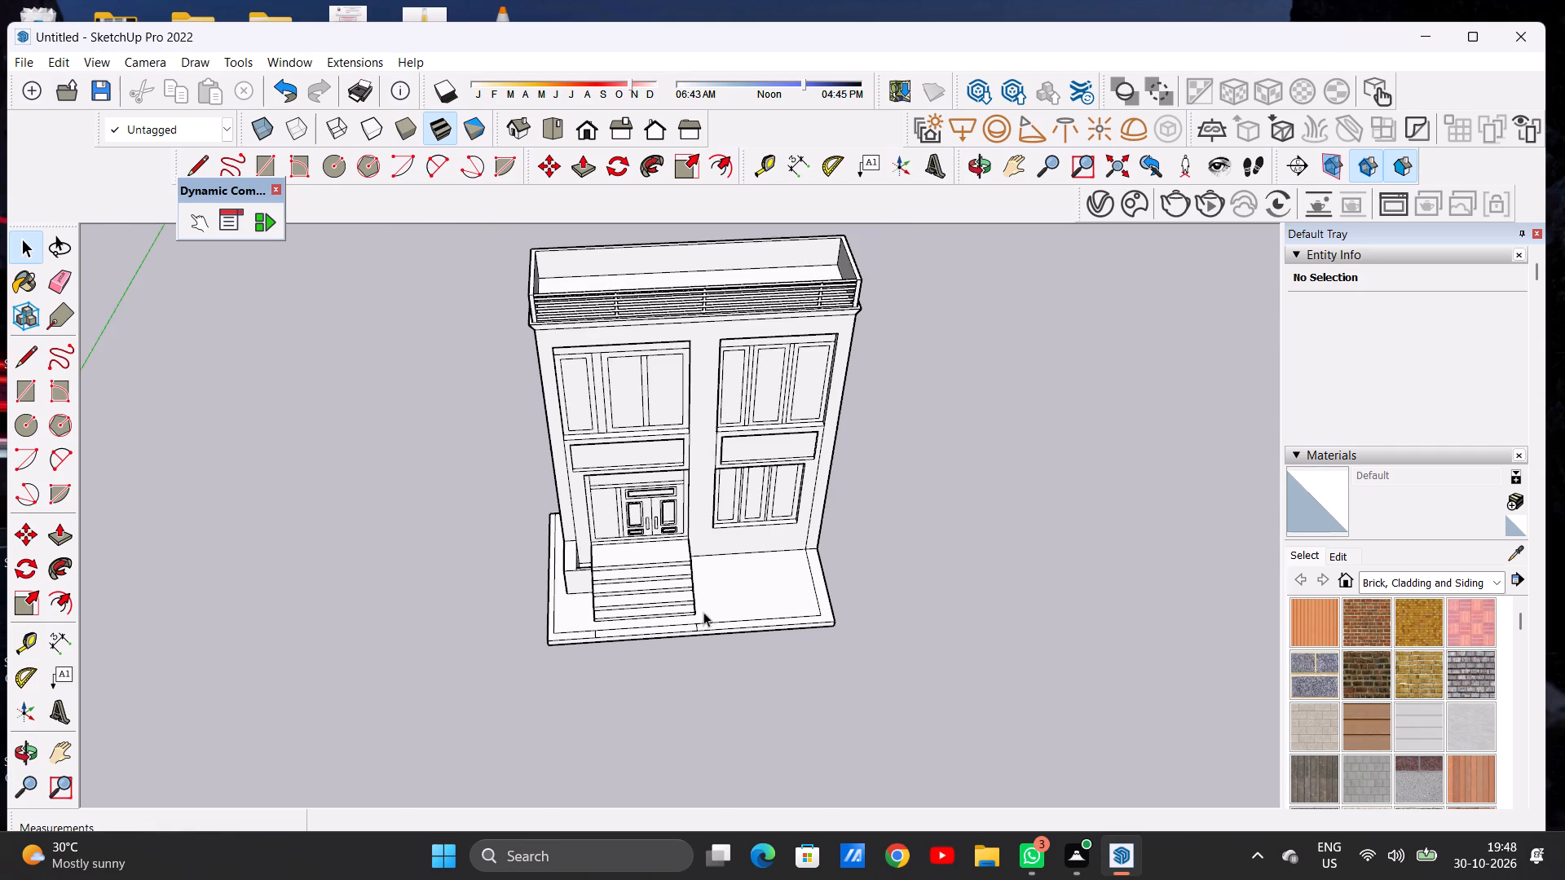
pyautogui.scroll(9, 587, 632)
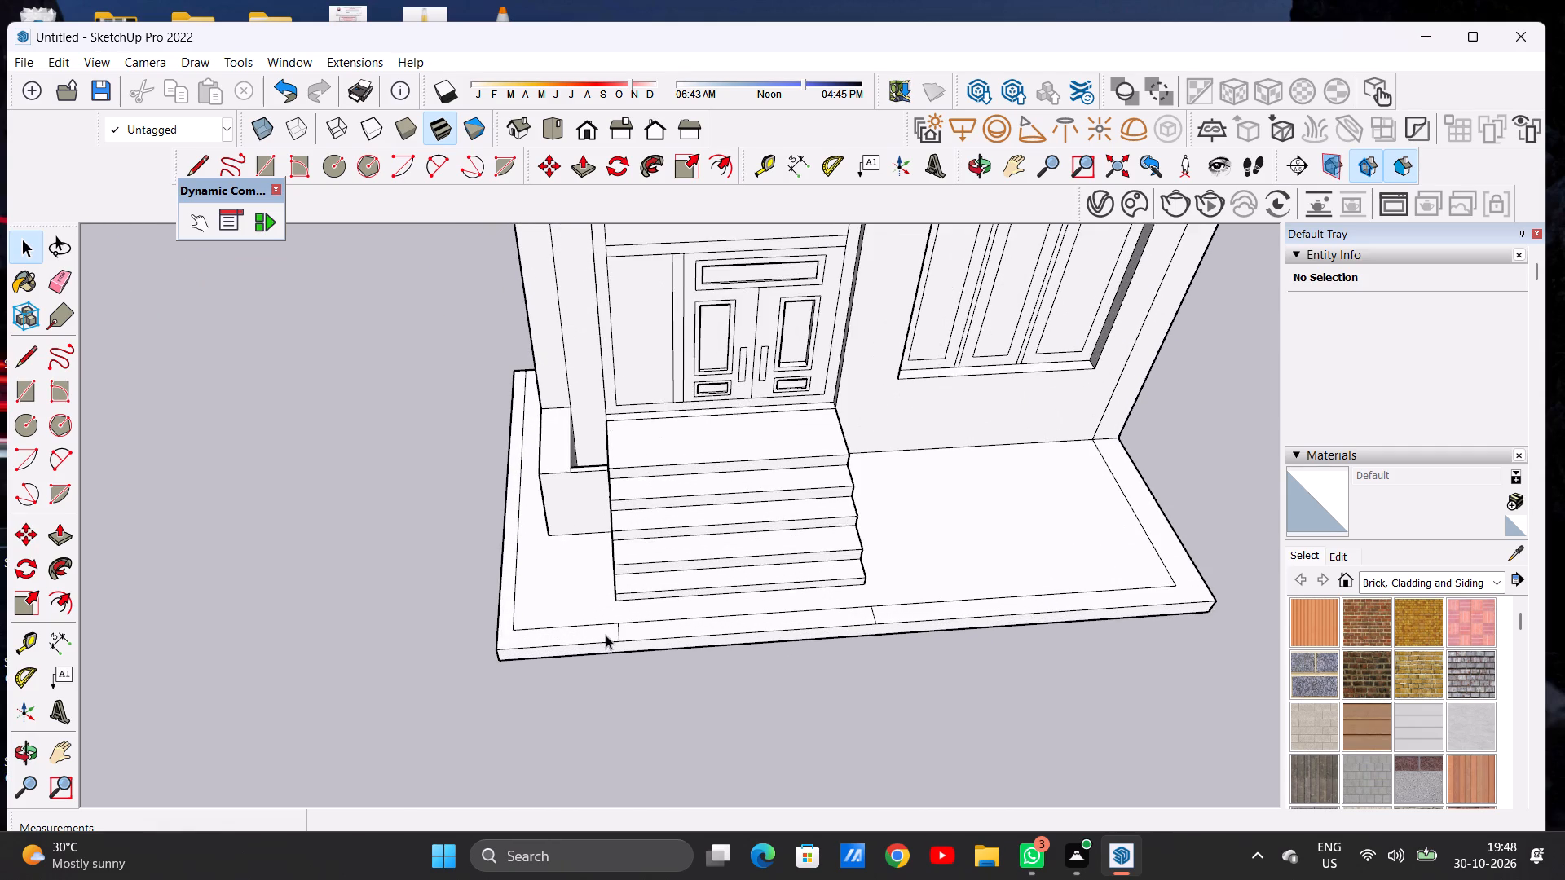
pyautogui.scroll(-6, 617, 632)
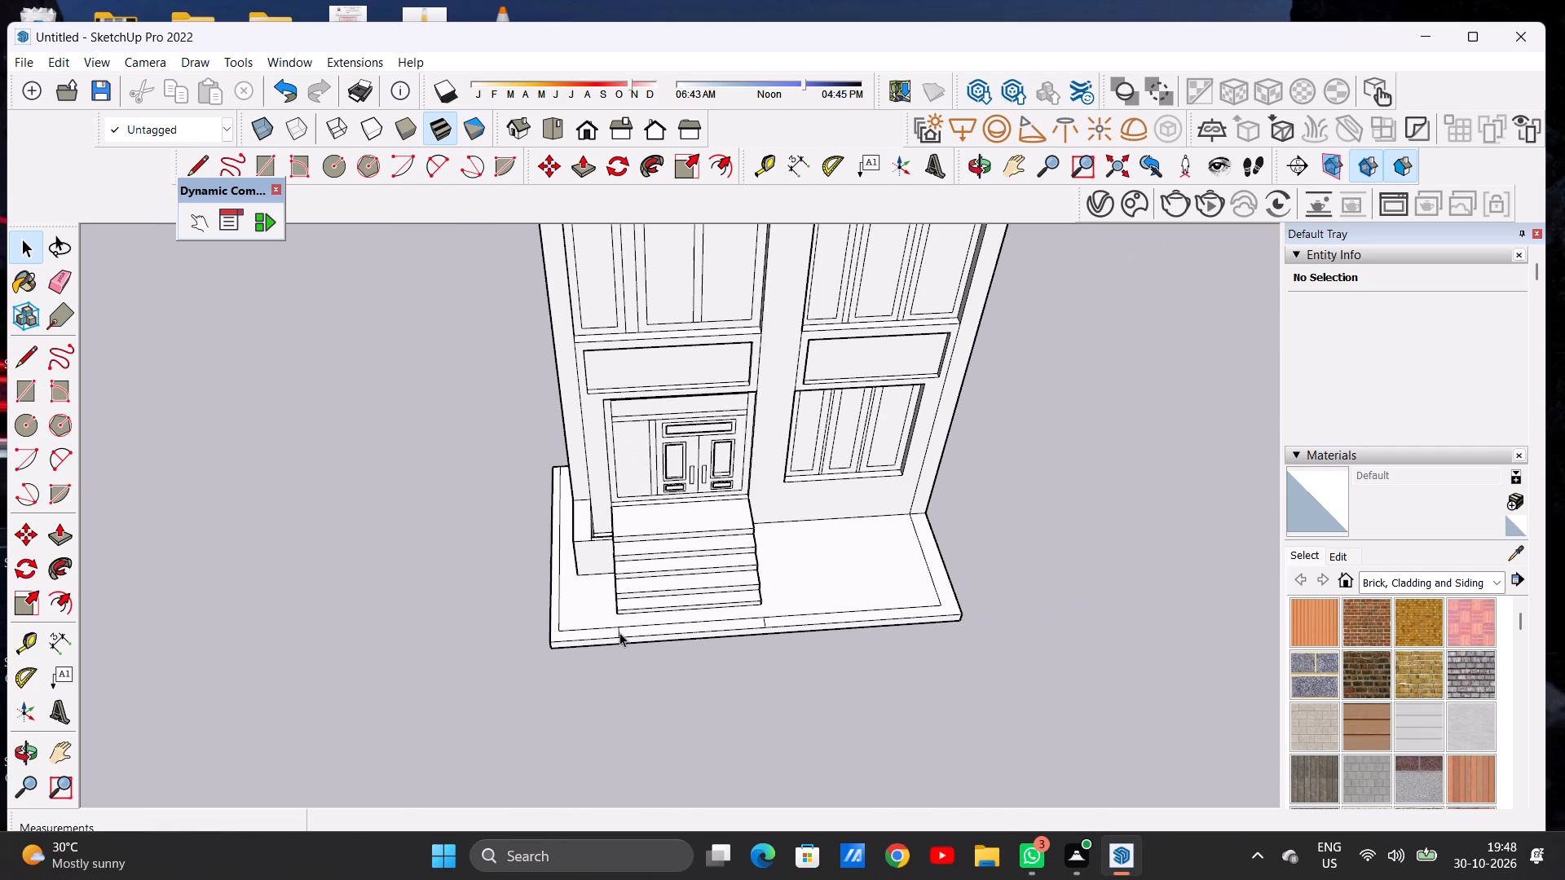
pyautogui.moveTo(611, 630); pyautogui.dragTo(611, 689, button='middle')
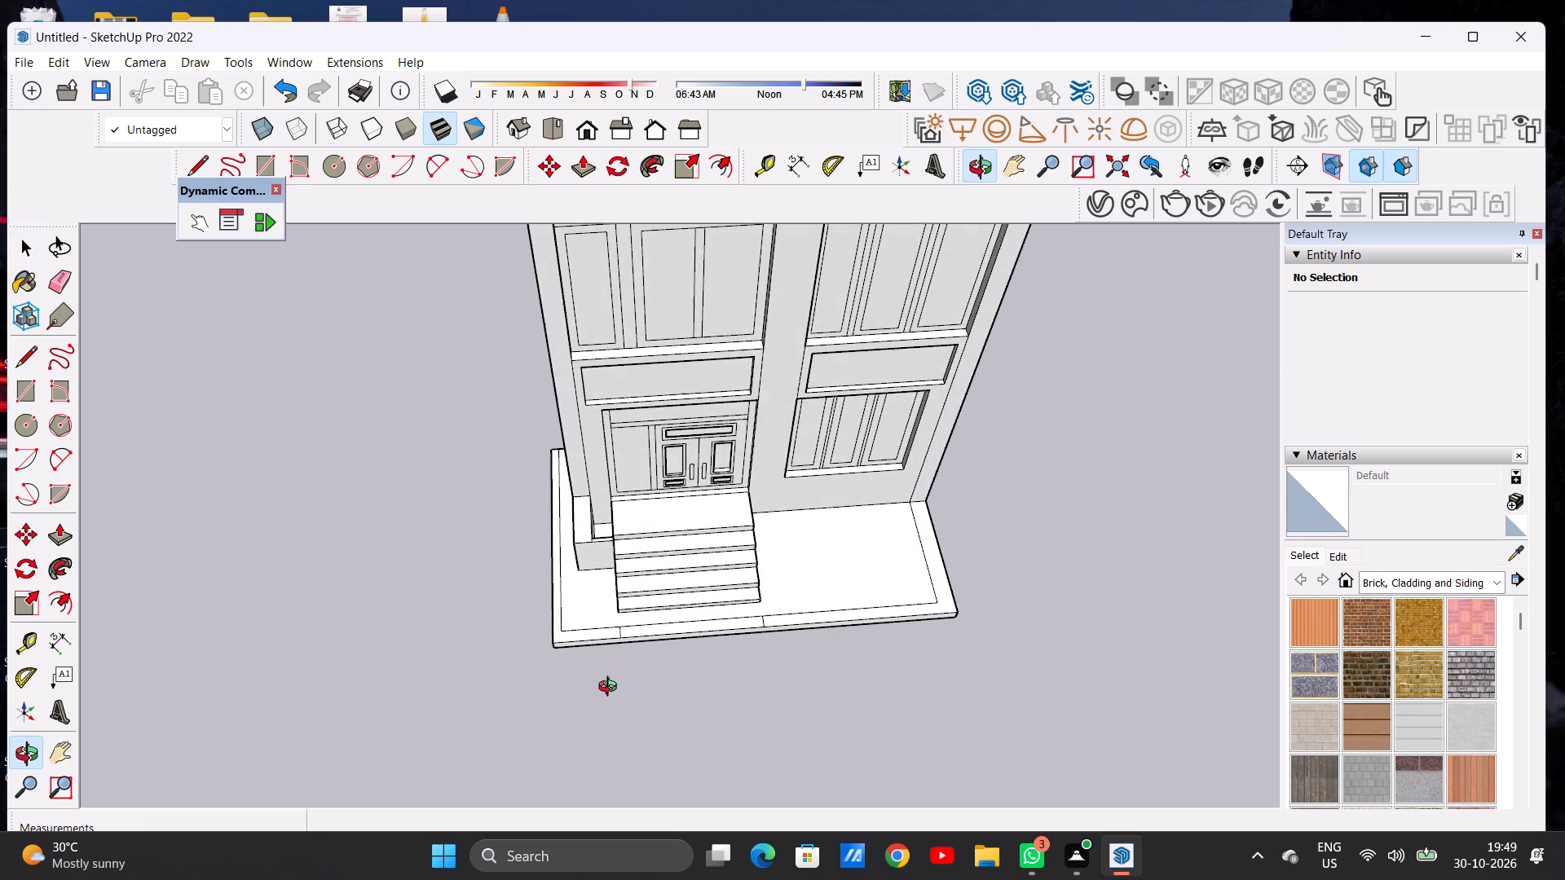
pyautogui.moveTo(611, 689); pyautogui.dragTo(606, 681, button='middle')
pyautogui.scroll(1, 496, 589)
pyautogui.scroll(-1, 497, 589)
pyautogui.scroll(2, 499, 590)
# Draw a line about 2' 7 11/16" long across the base slab's left strip, from the border line to the side wall near the rear end.
pyautogui.moveTo(575, 604); pyautogui.dragTo(768, 544, button='middle')
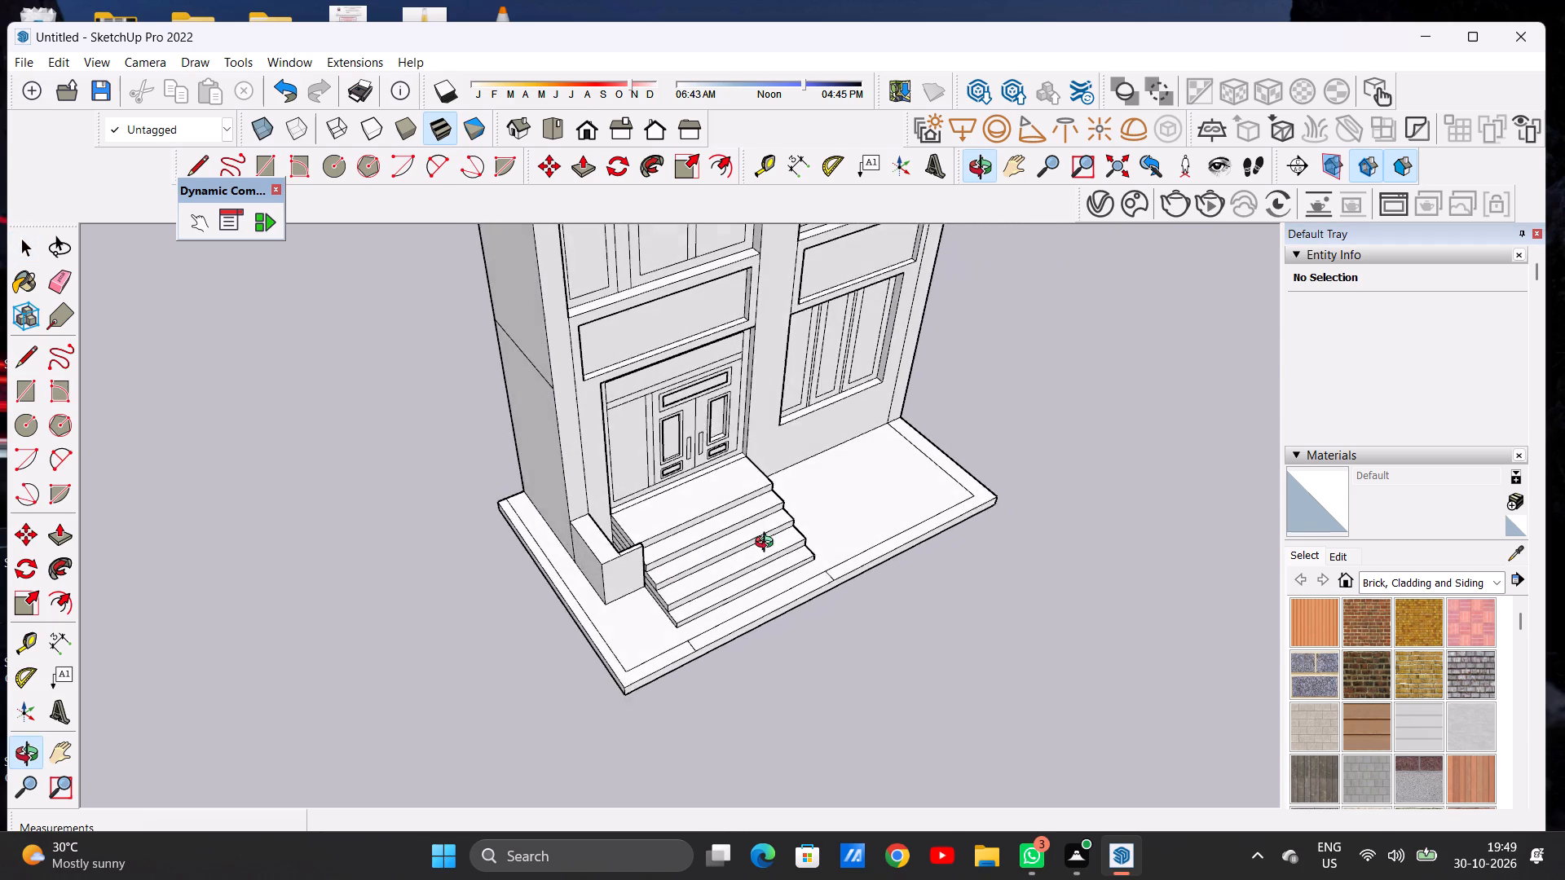
pyautogui.moveTo(768, 544); pyautogui.dragTo(784, 541, button='middle')
pyautogui.moveTo(483, 540); pyautogui.dragTo(591, 560, button='middle')
pyautogui.scroll(17, 515, 548)
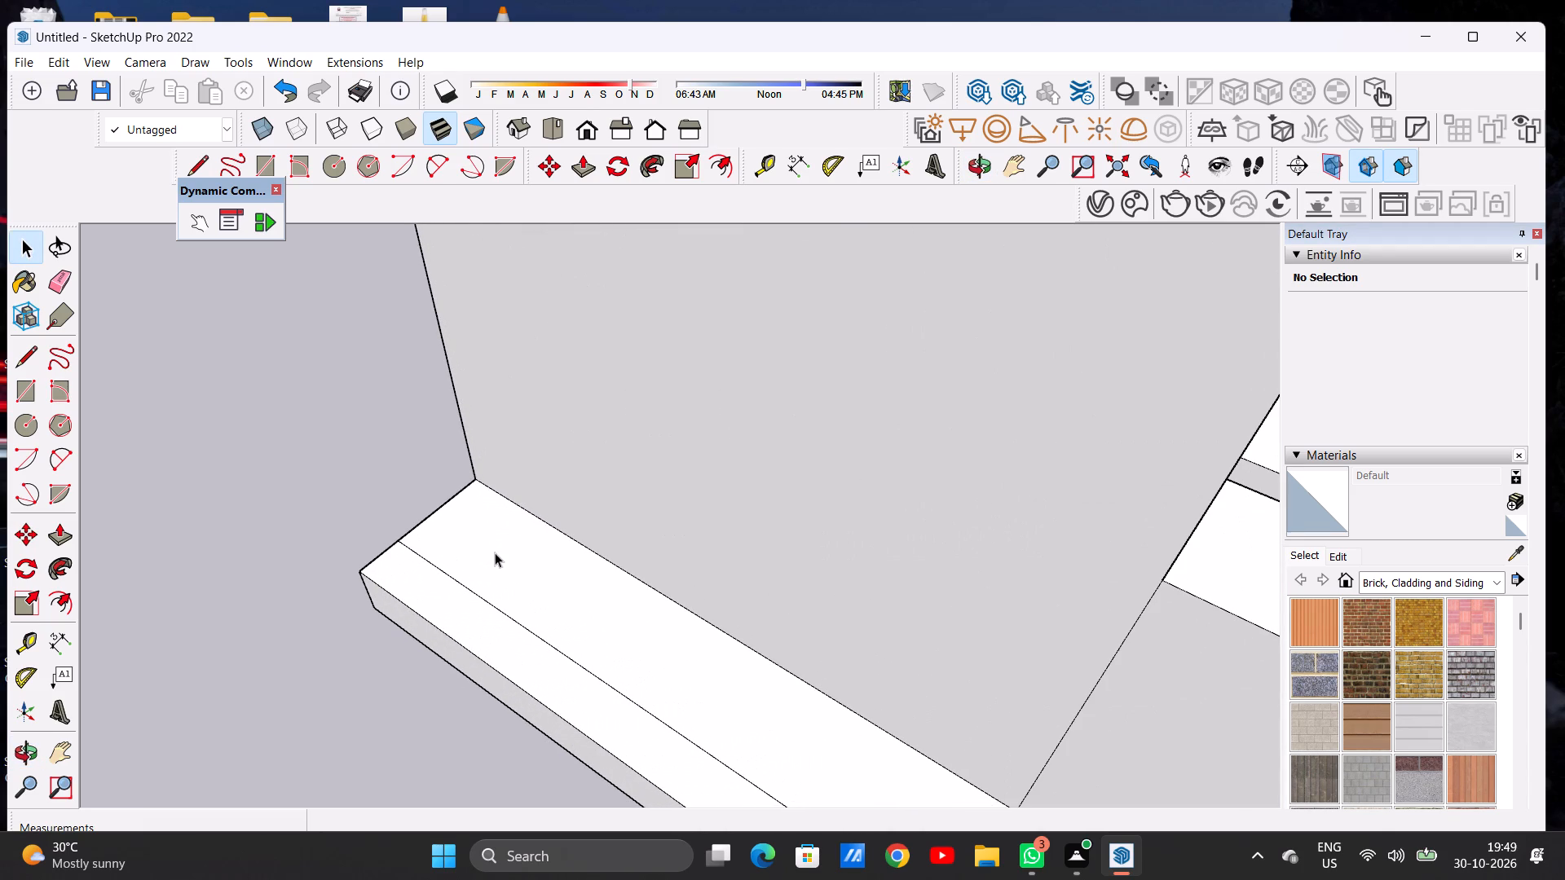
pyautogui.press('l')
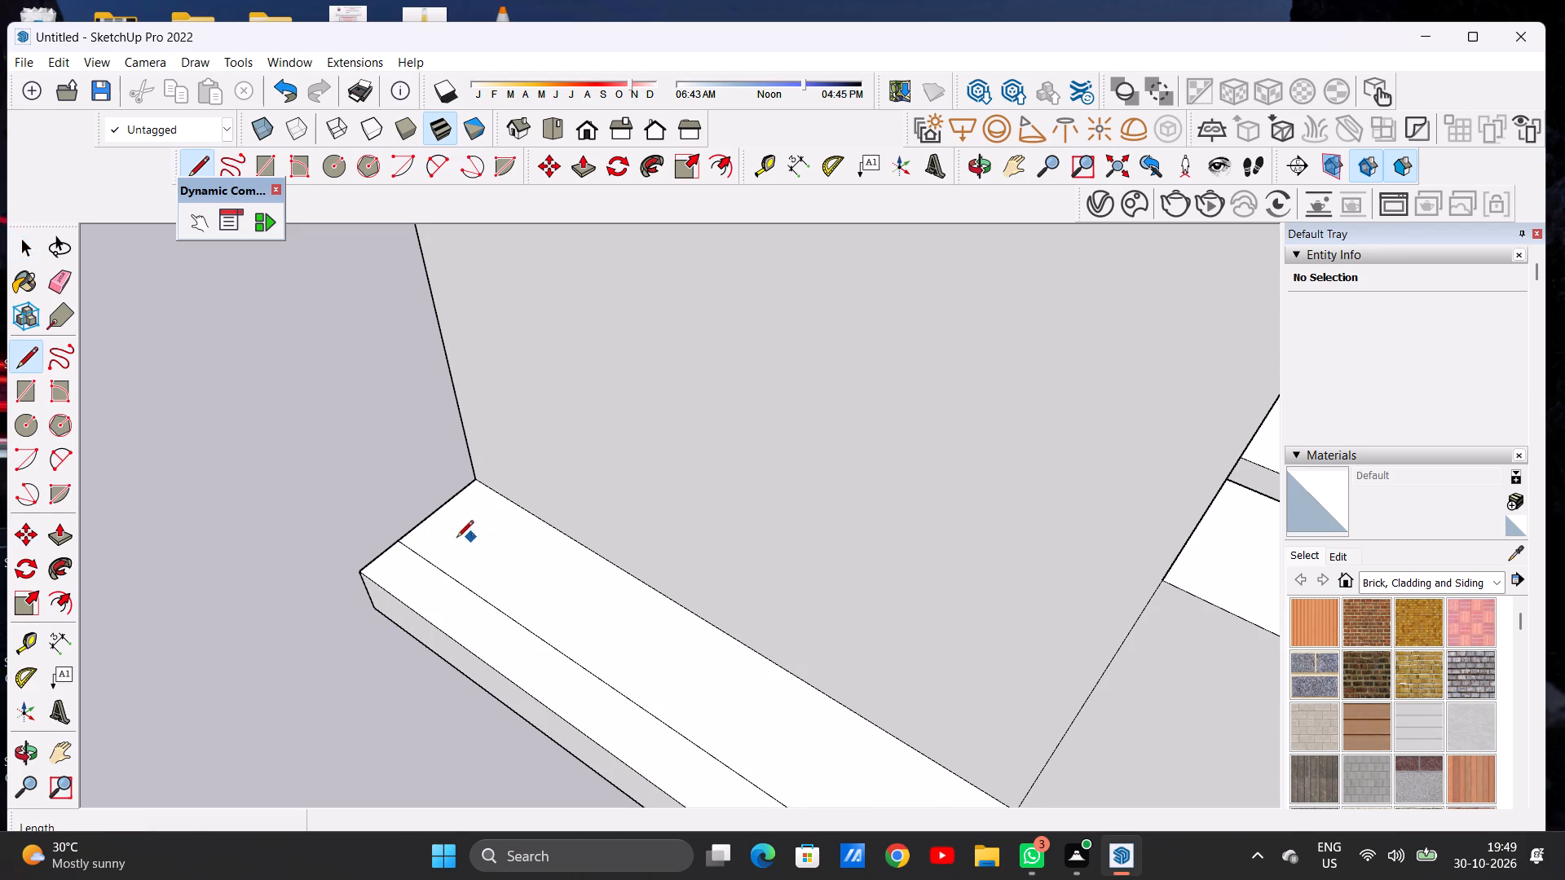
pyautogui.click(453, 574)
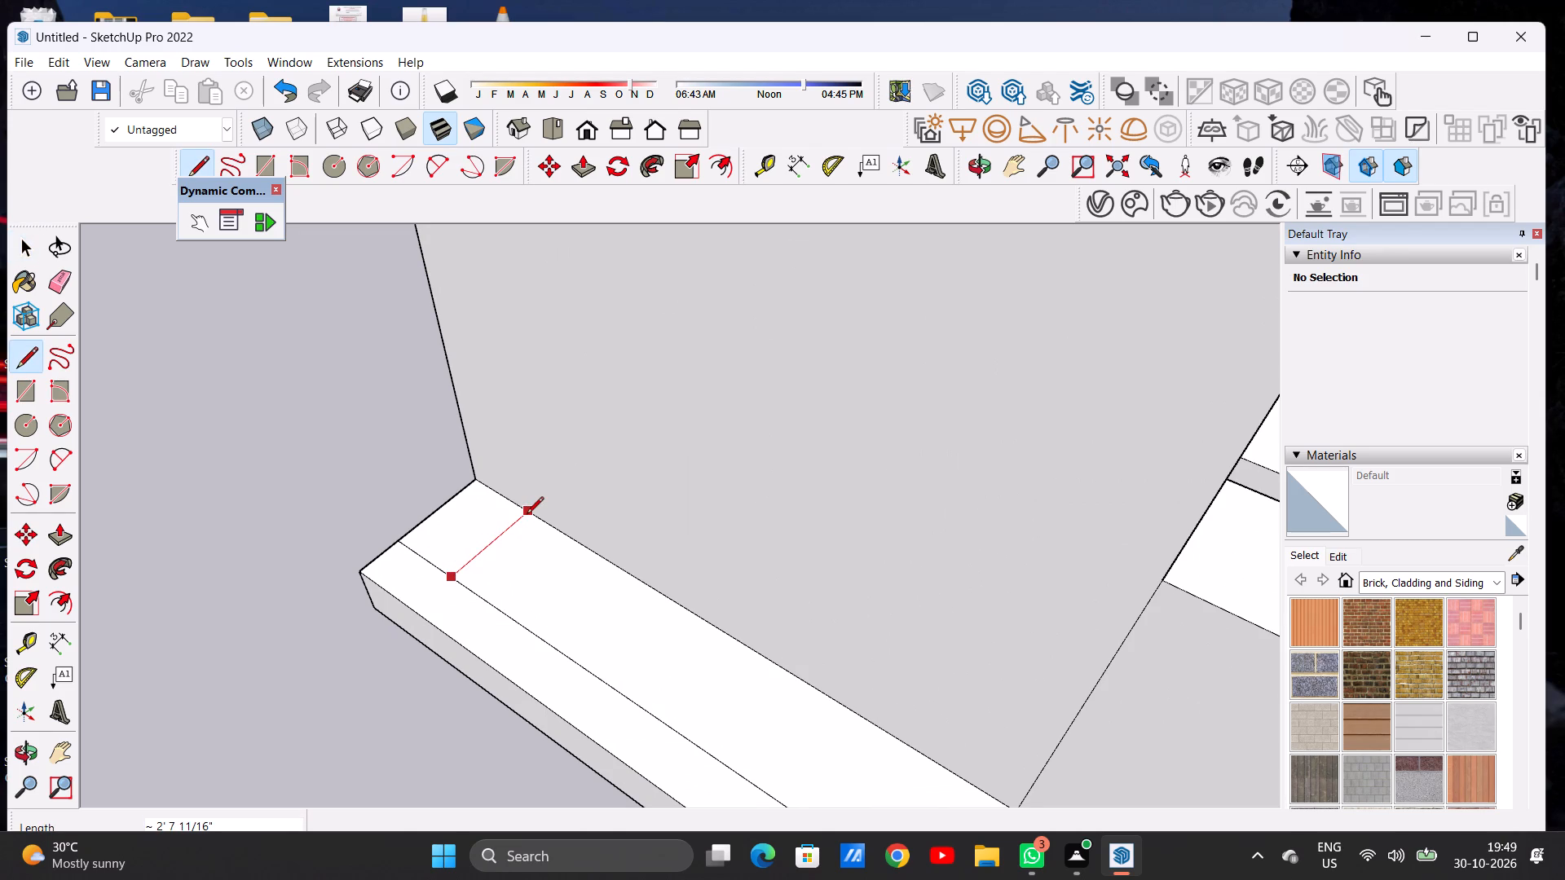
pyautogui.click(527, 515)
pyautogui.press('space')
pyautogui.write('E')
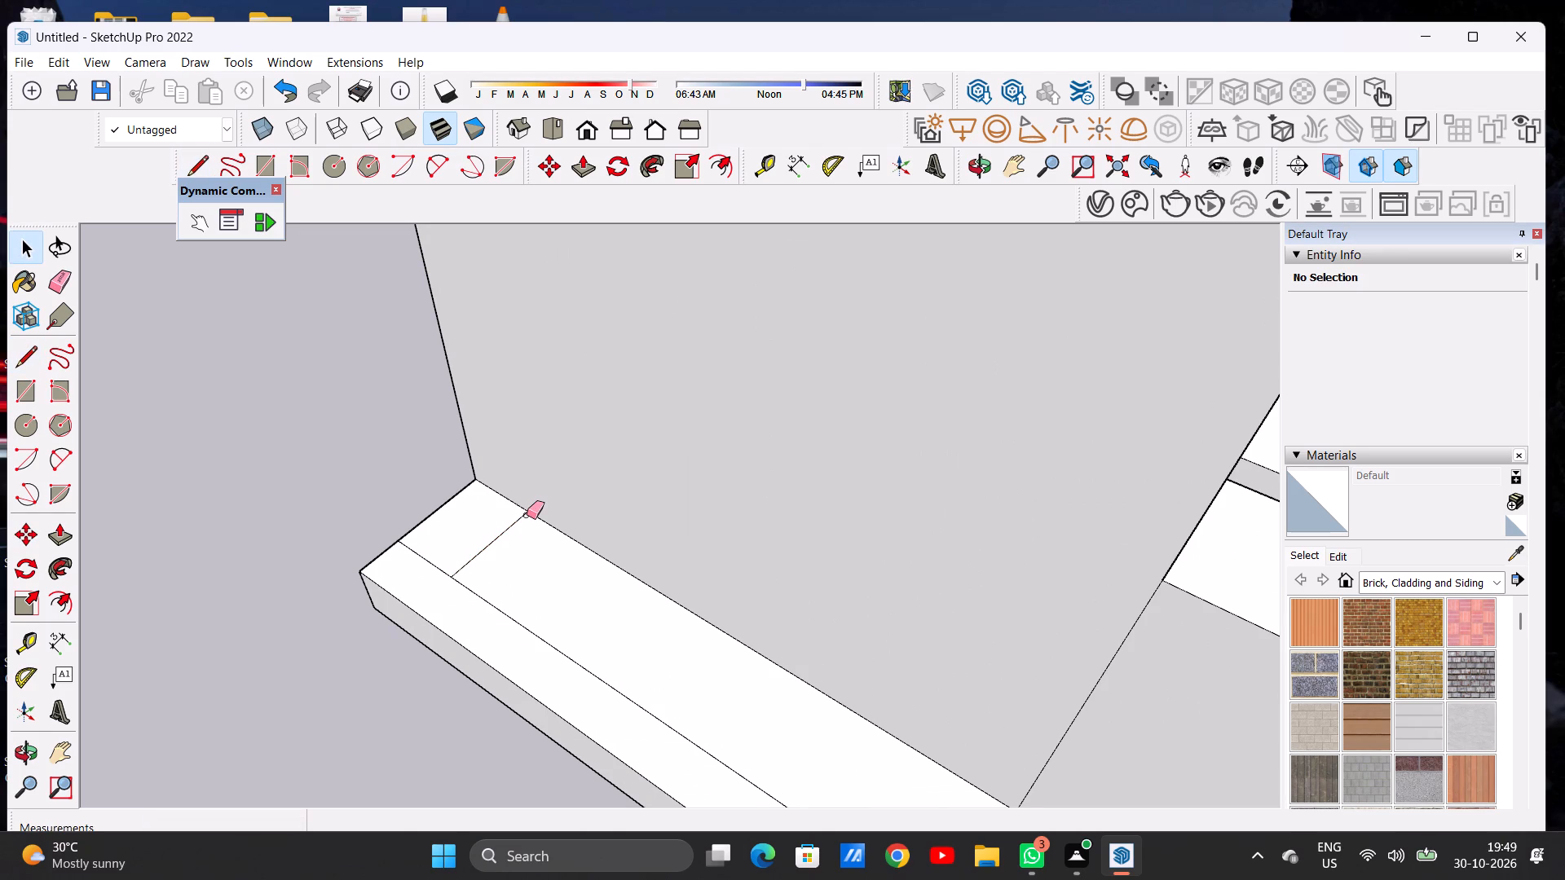
# Erase the leftover border segment between the new cross line and the rear edge of the base slab's left strip.
pyautogui.scroll(5, 414, 554)
pyautogui.moveTo(452, 540); pyautogui.dragTo(430, 567)
pyautogui.scroll(-7, 458, 546)
pyautogui.press('space')
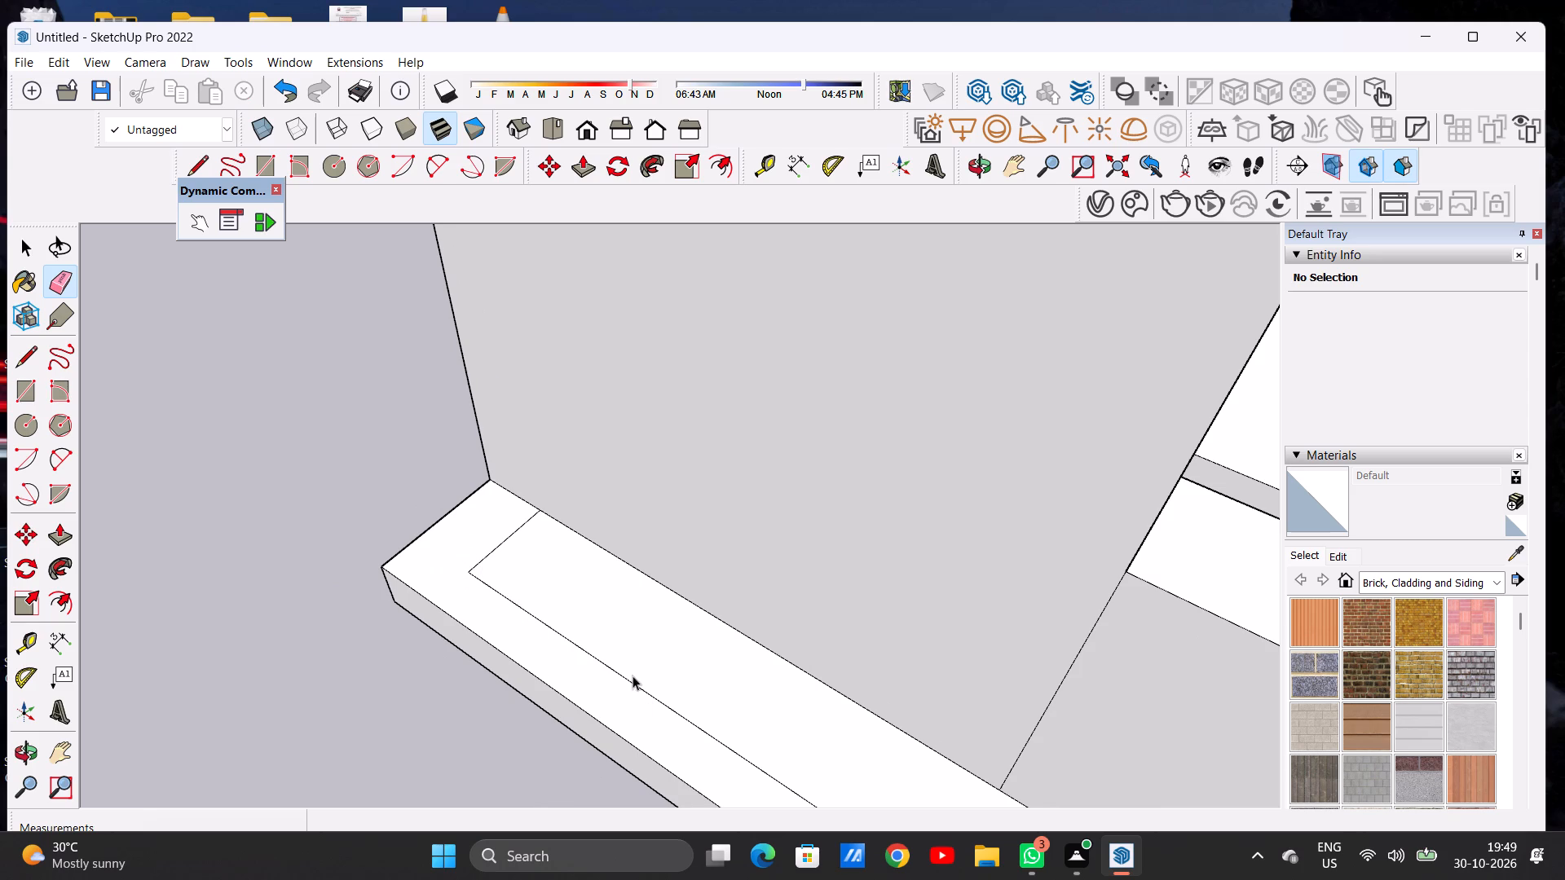
# Examine the base slab's border outline around the front corner, planter and entrance steps.
pyautogui.scroll(-20, 597, 615)
pyautogui.moveTo(696, 645); pyautogui.dragTo(638, 636, button='middle')
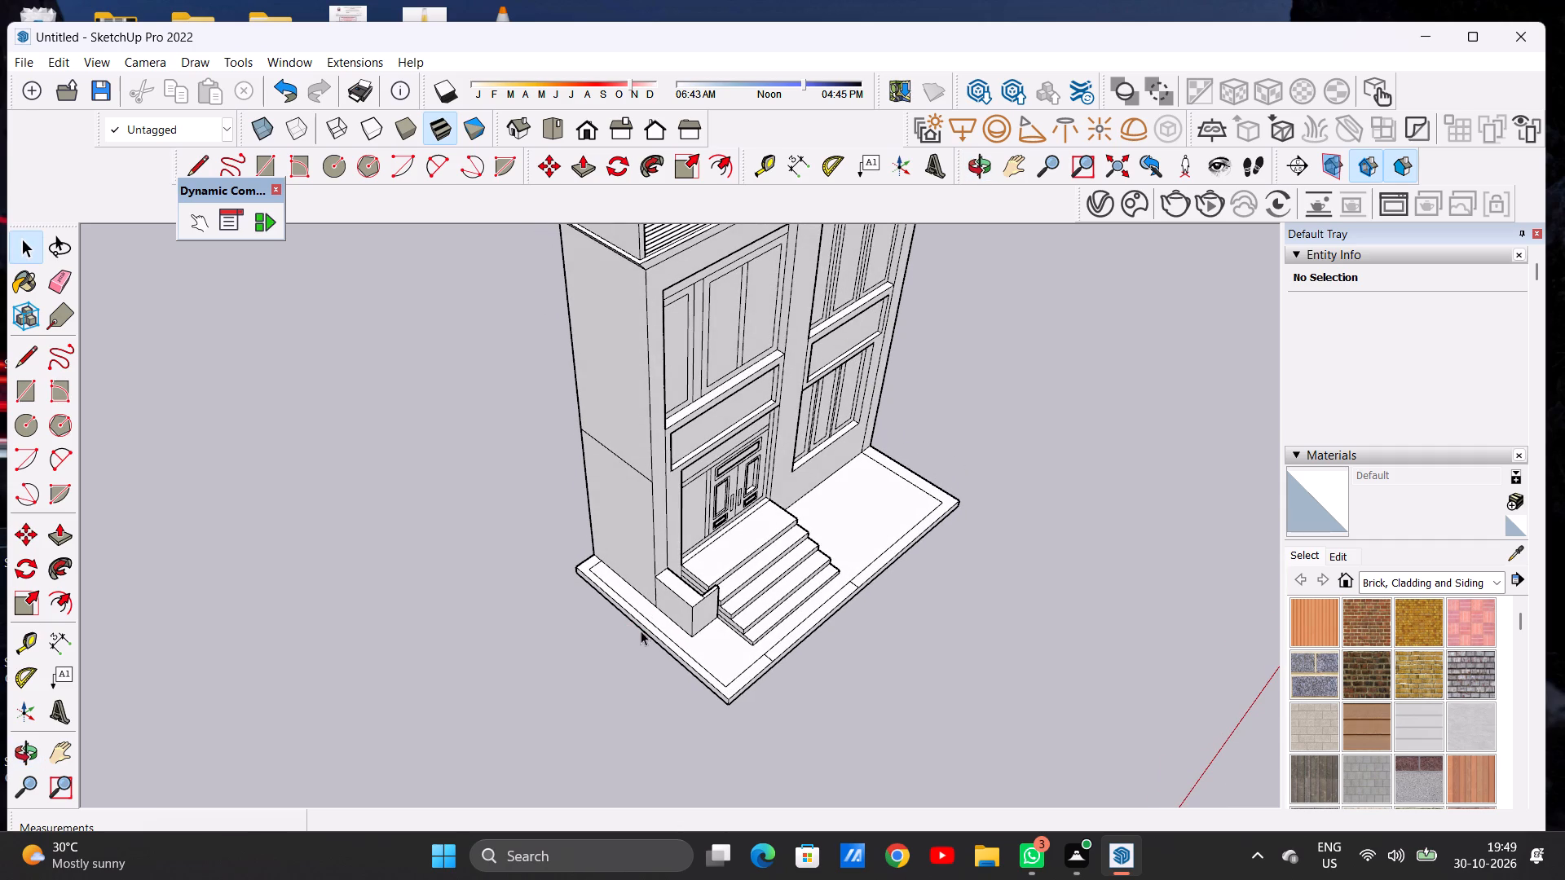
pyautogui.scroll(2, 725, 702)
pyautogui.scroll(-1, 723, 702)
pyautogui.scroll(4, 723, 702)
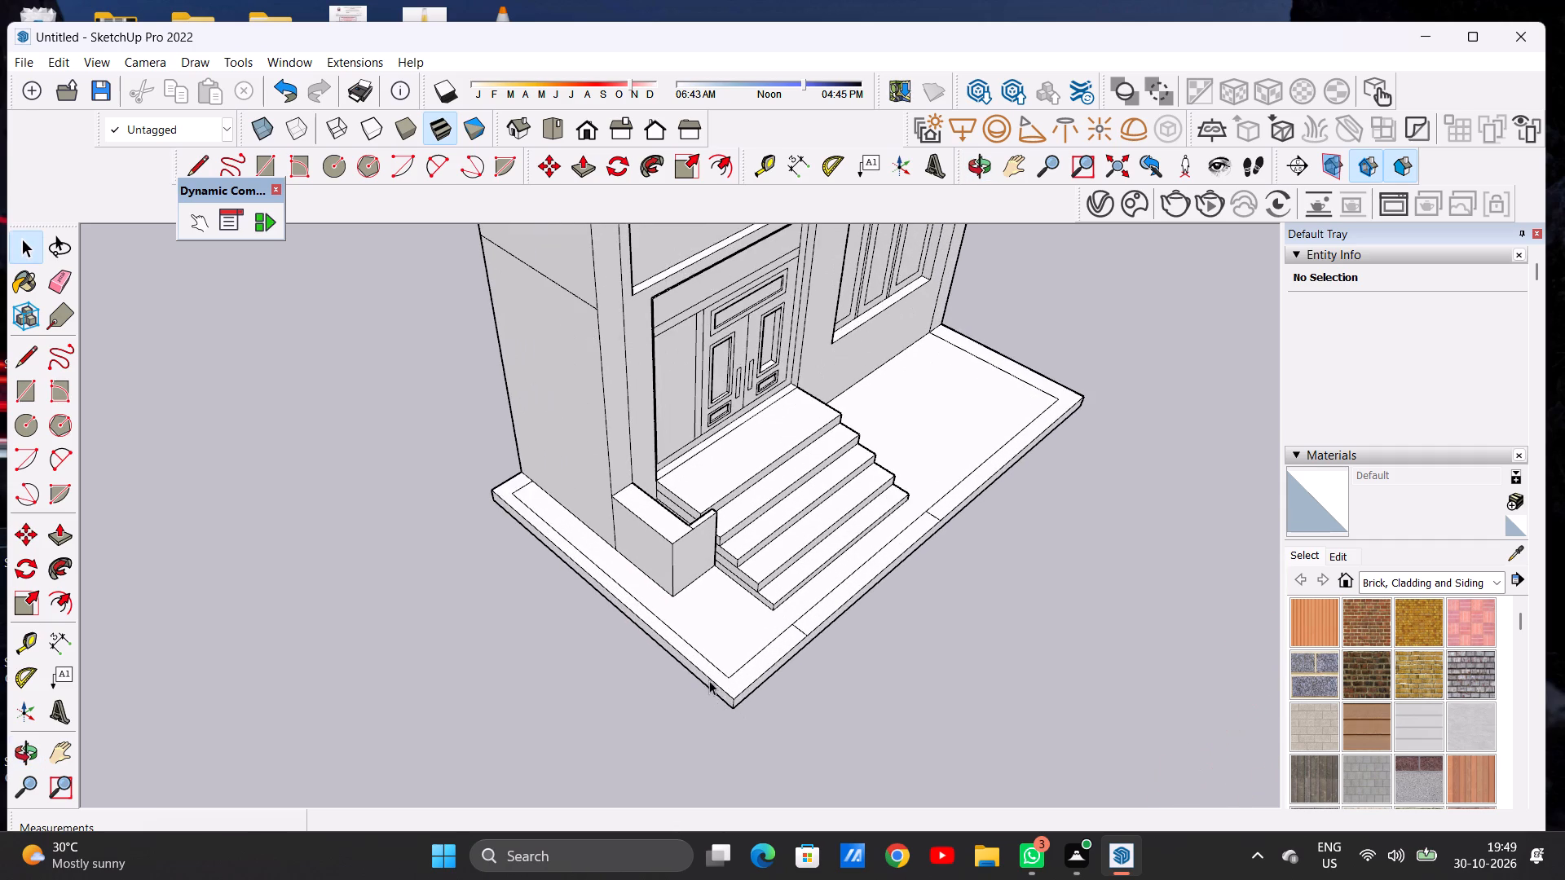
pyautogui.moveTo(710, 680); pyautogui.dragTo(728, 631, button='middle')
pyautogui.scroll(-12, 677, 659)
pyautogui.moveTo(672, 707); pyautogui.dragTo(675, 681, button='middle')
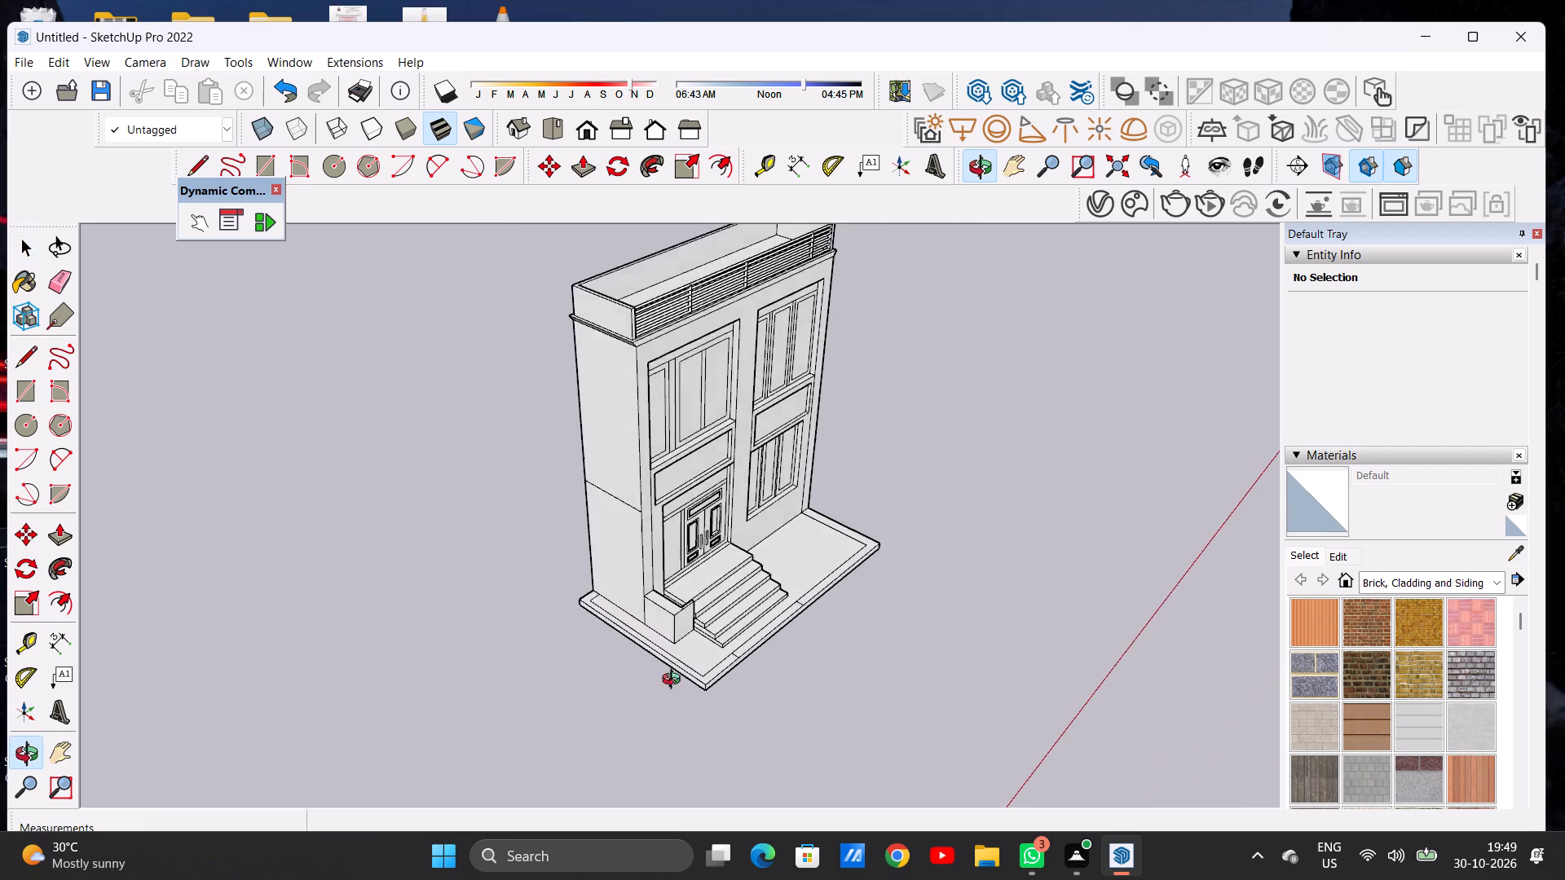
pyautogui.moveTo(675, 681); pyautogui.dragTo(641, 565, button='middle')
pyautogui.scroll(11, 699, 684)
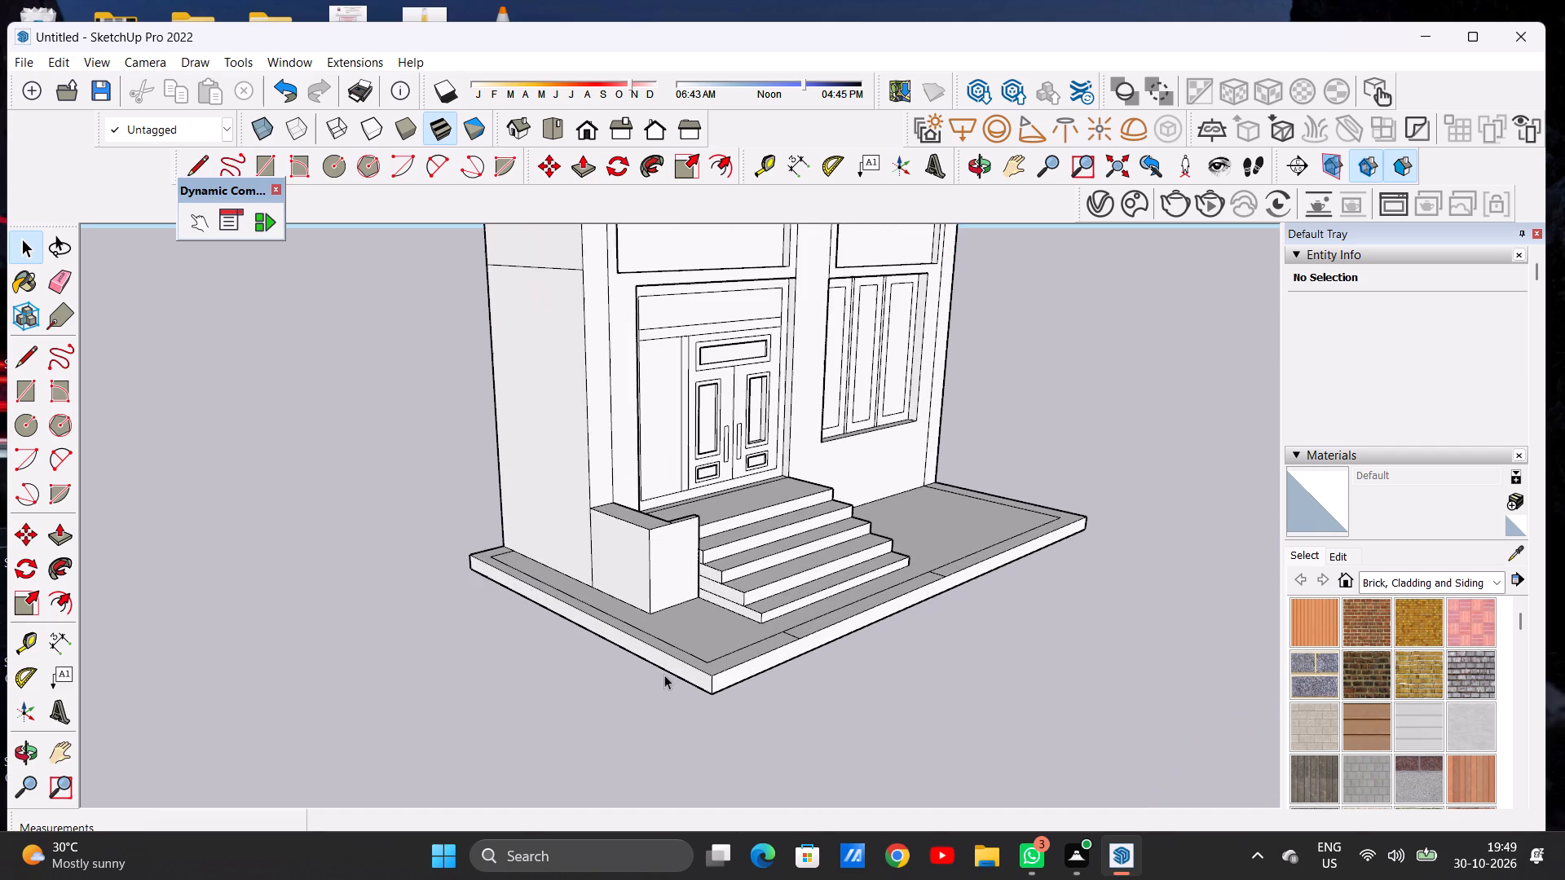
# Examine the base slab's front corner beside the planter, its border outline and the entrance steps.
pyautogui.moveTo(702, 639); pyautogui.dragTo(621, 762, button='middle')
pyautogui.scroll(-5, 659, 625)
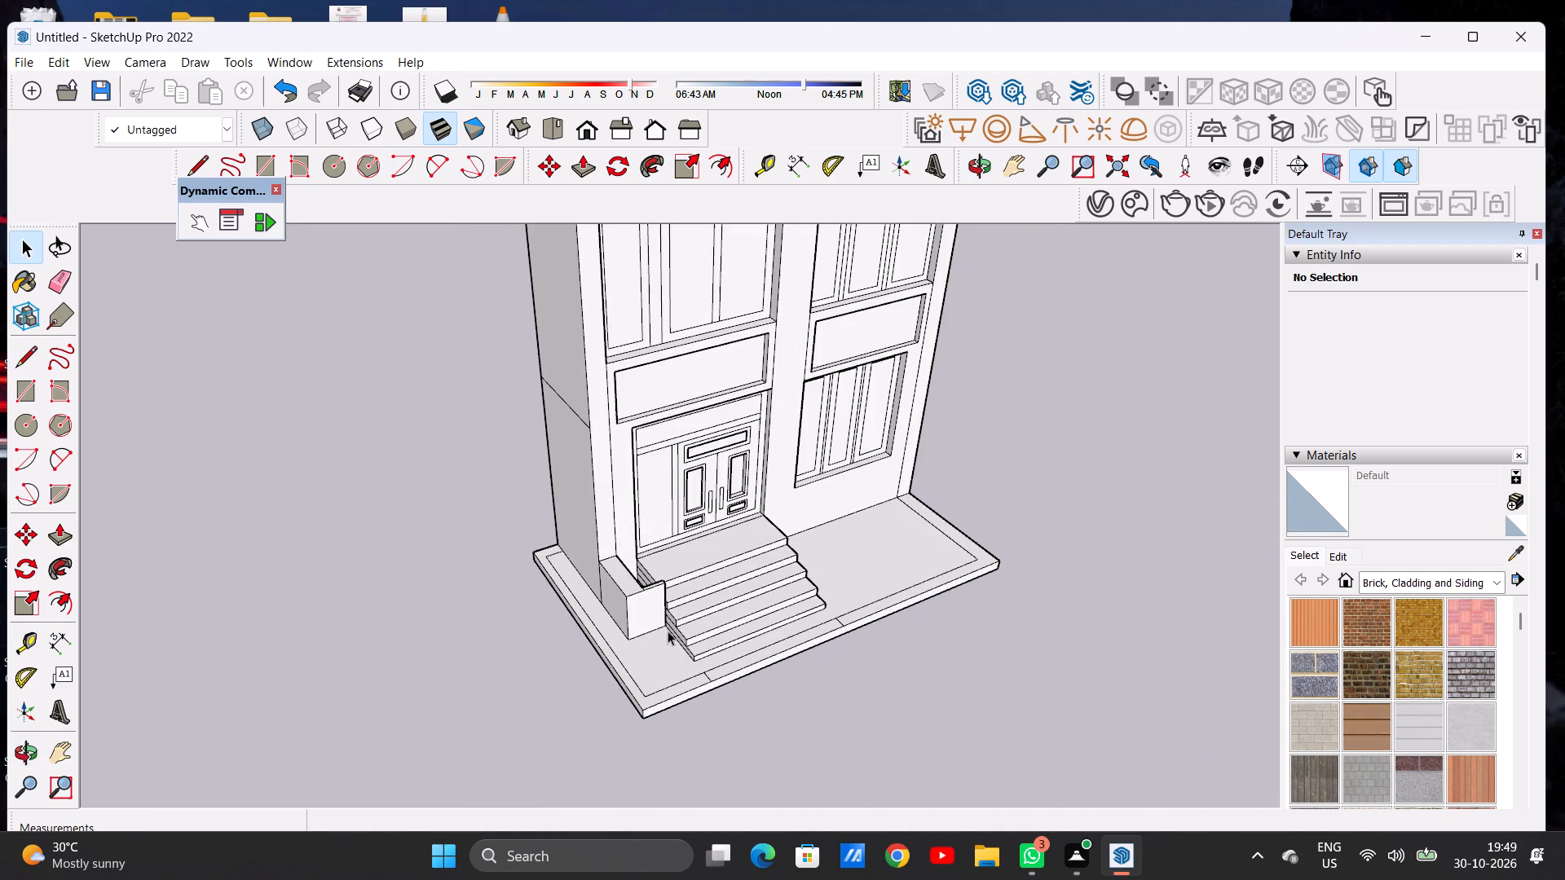
pyautogui.moveTo(697, 672); pyautogui.dragTo(604, 728, button='middle')
pyautogui.scroll(6, 616, 708)
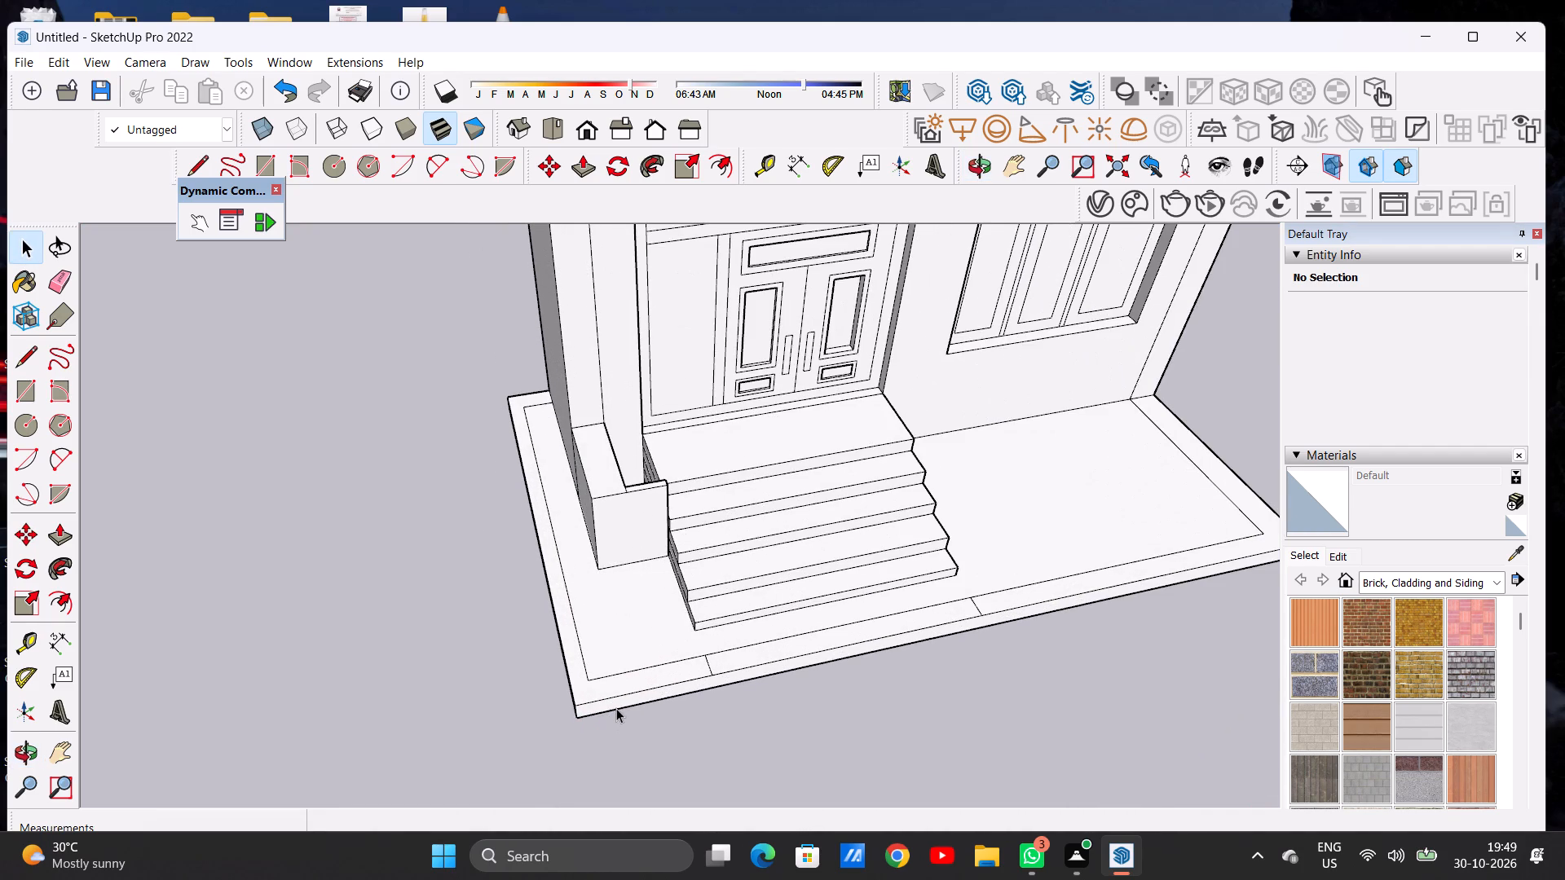
pyautogui.scroll(-4, 566, 592)
pyautogui.moveTo(586, 664); pyautogui.dragTo(577, 658, button='middle')
pyautogui.scroll(7, 579, 655)
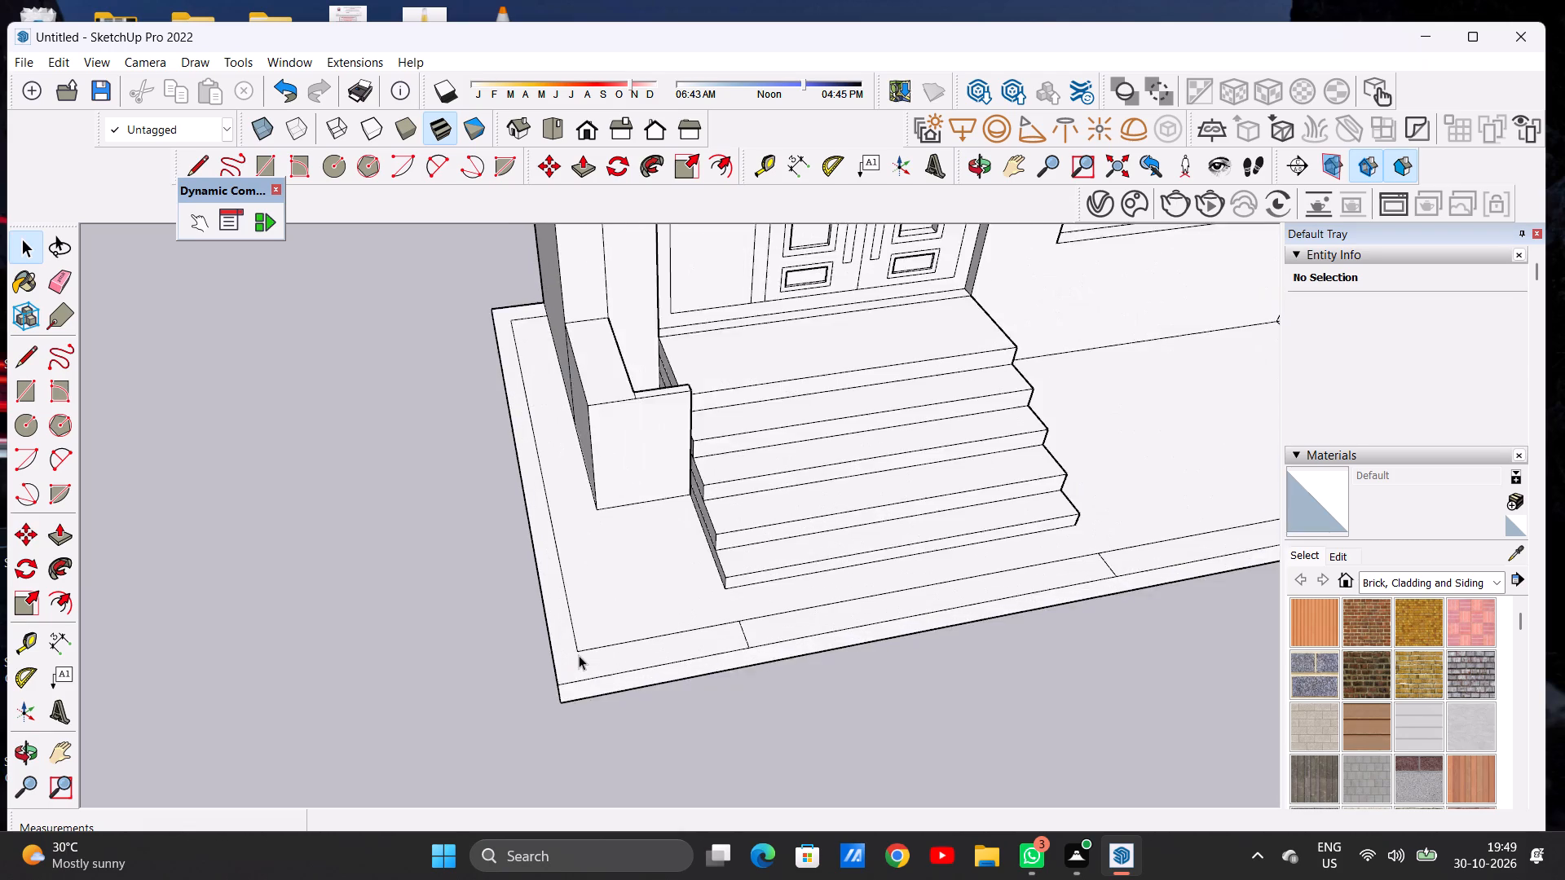
pyautogui.scroll(10, 579, 655)
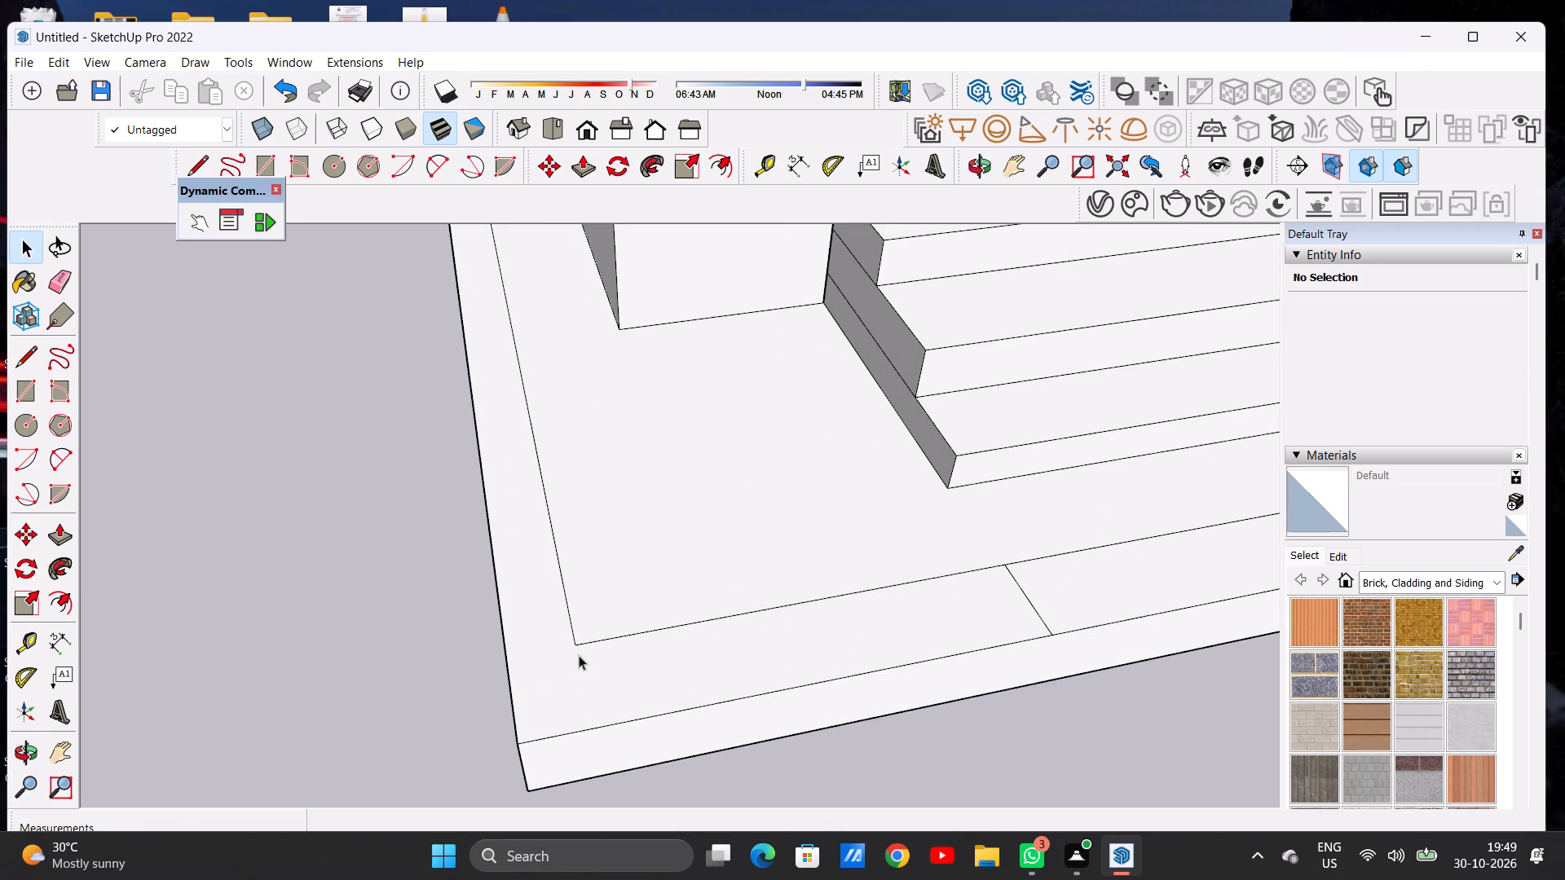
pyautogui.scroll(-8, 572, 612)
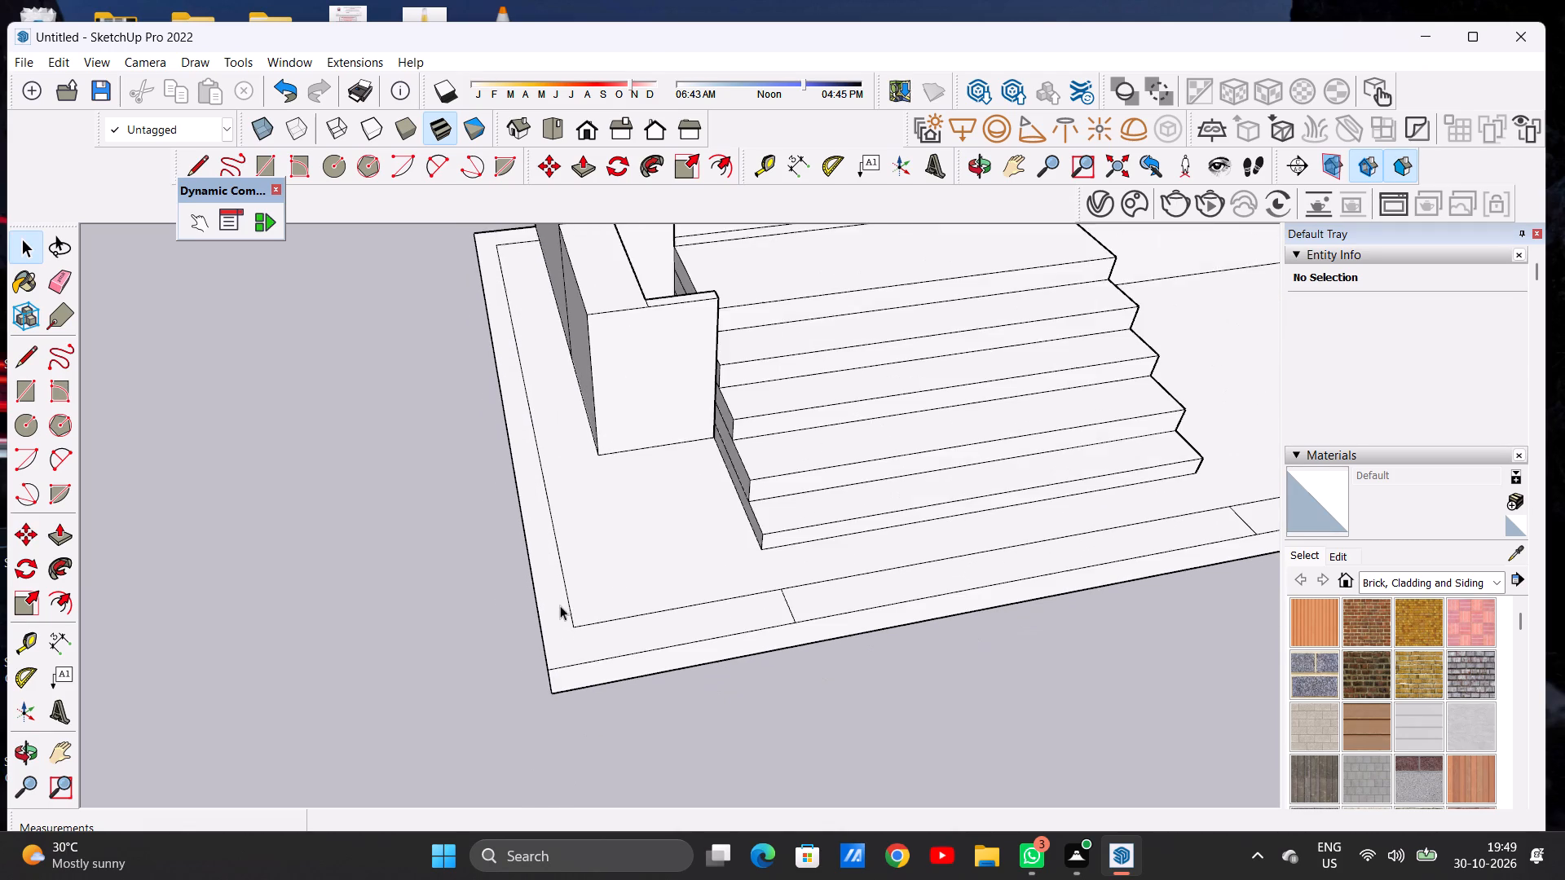
pyautogui.scroll(-4, 549, 598)
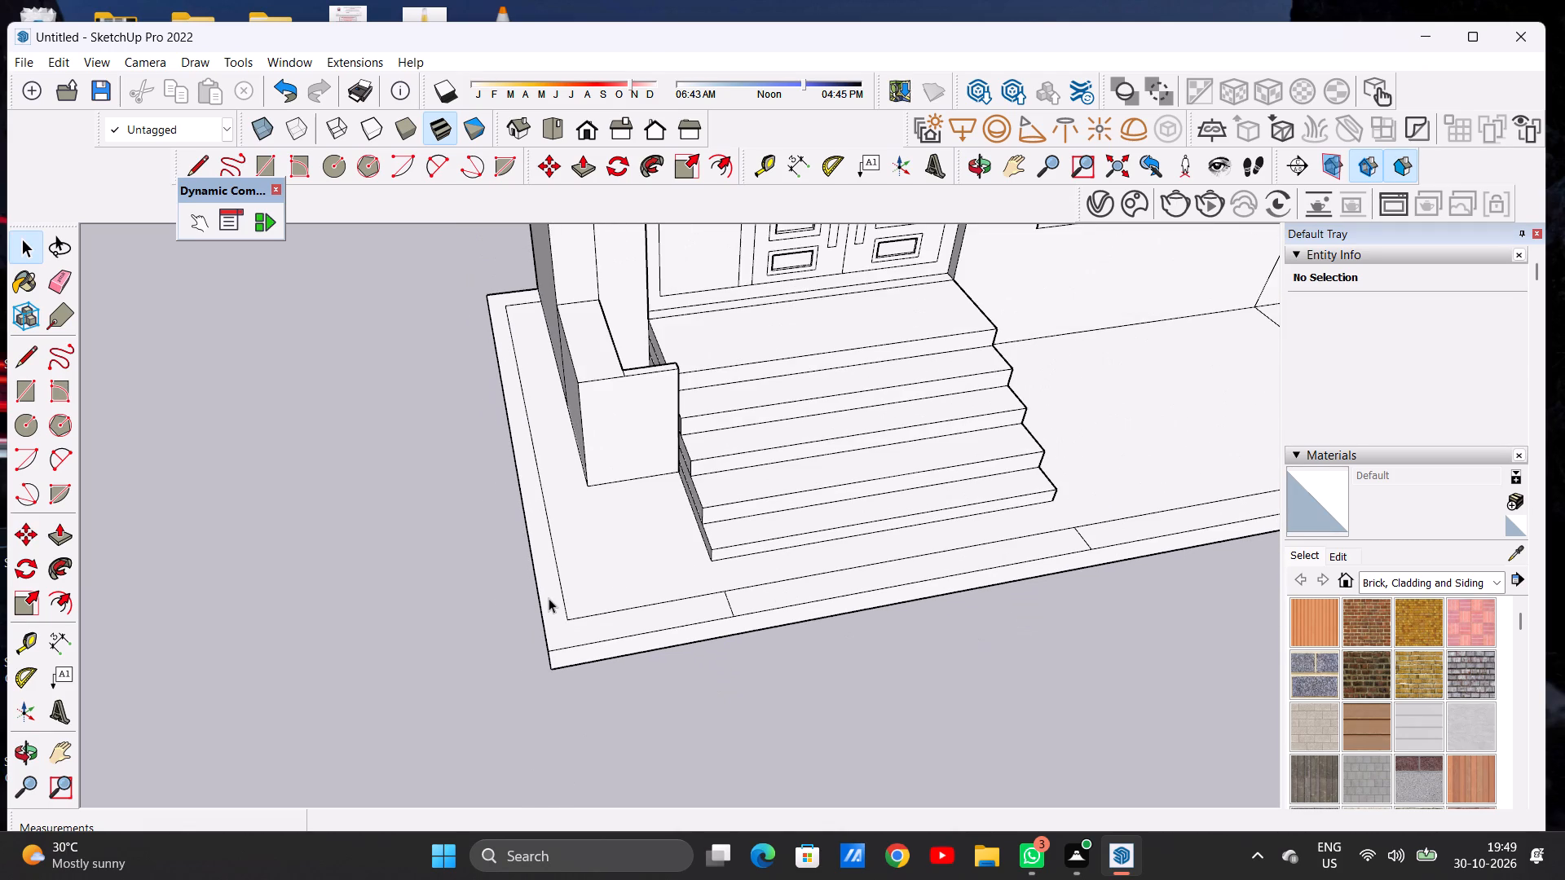
pyautogui.scroll(4, 549, 598)
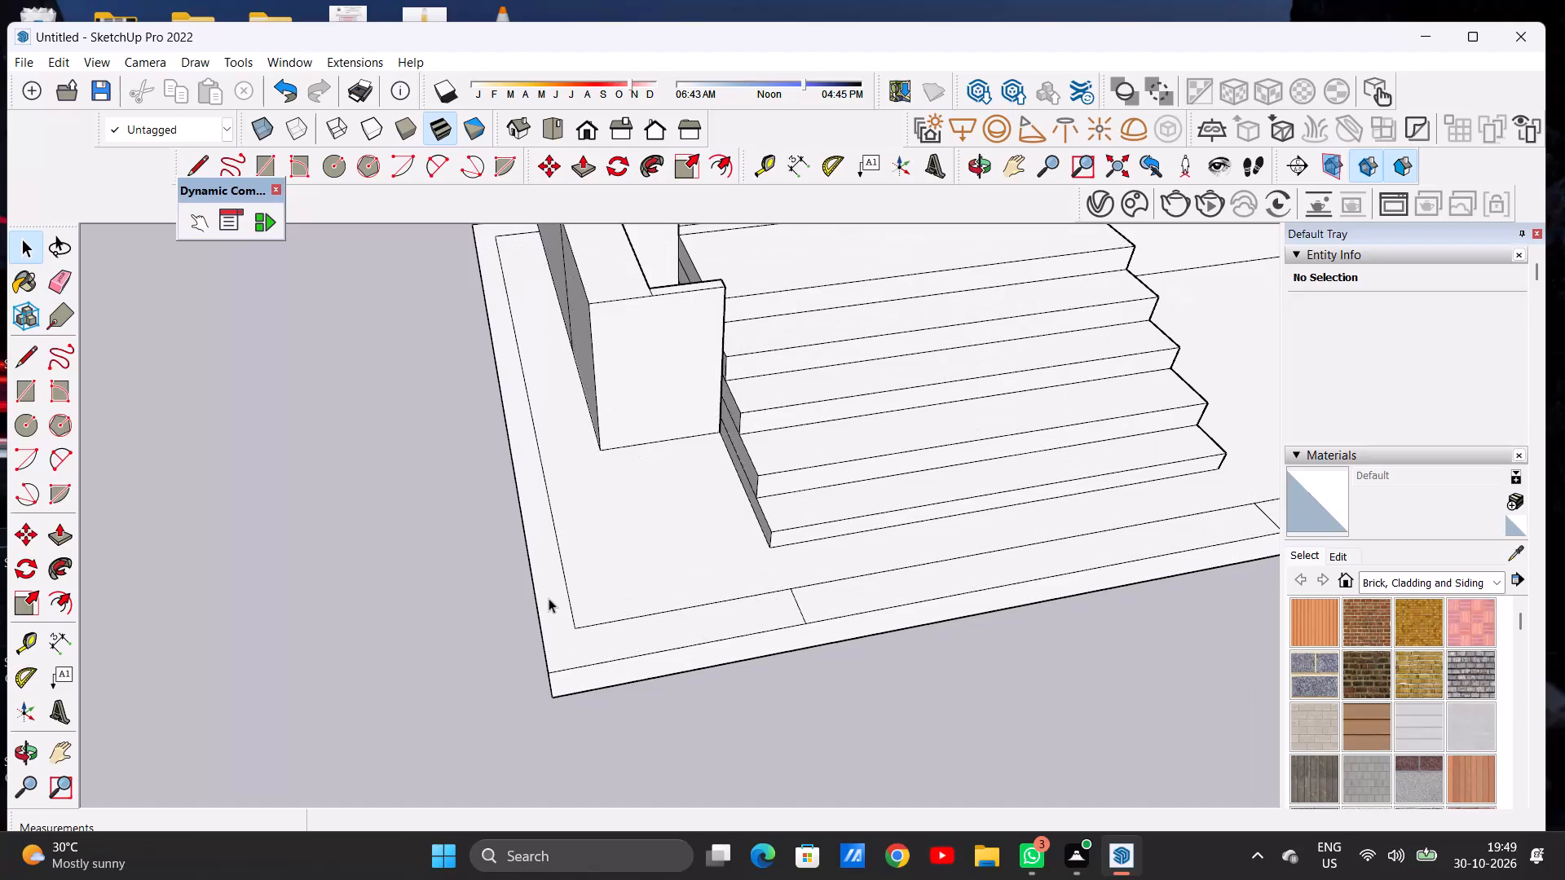
pyautogui.scroll(-10, 549, 597)
# Draw a short line from the border outline's corner beside the planter straight out to the base slab's front edge.
pyautogui.scroll(5, 568, 608)
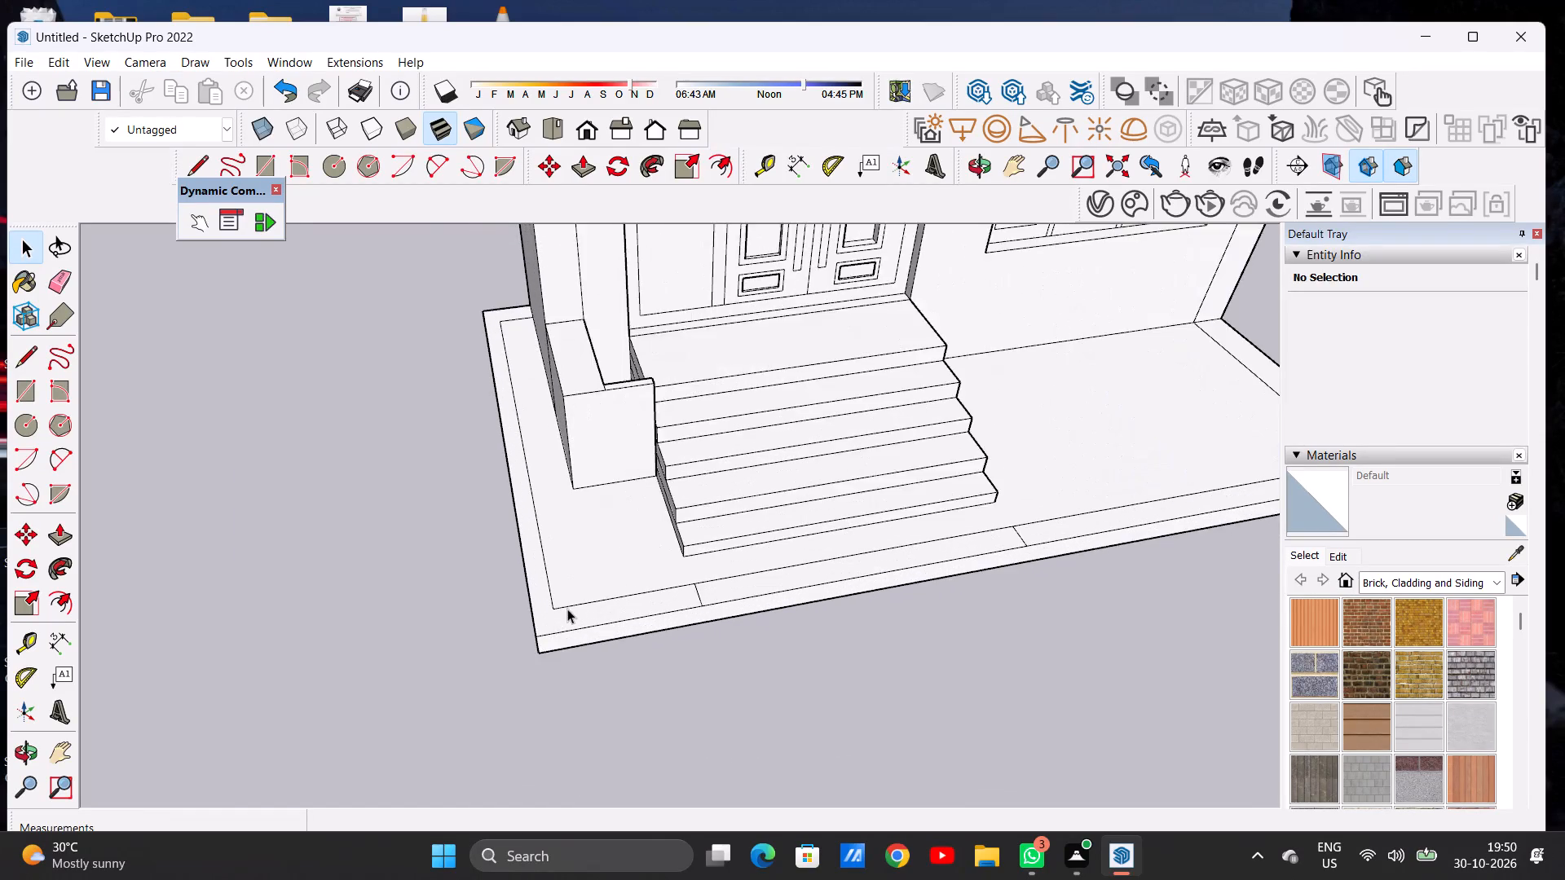
pyautogui.scroll(8, 567, 609)
pyautogui.press('l')
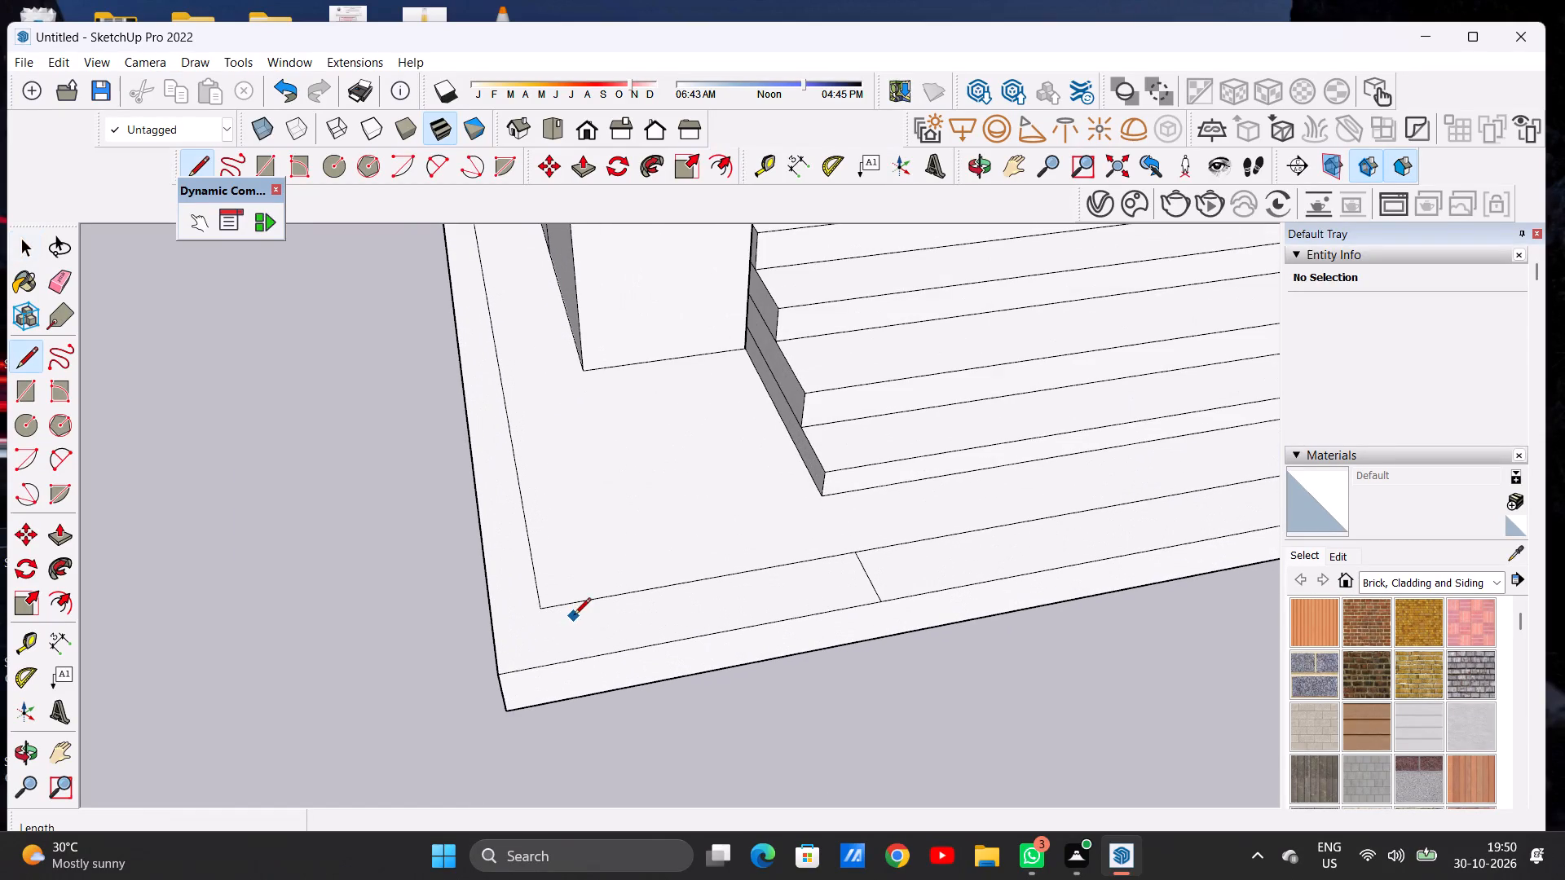
pyautogui.scroll(6, 553, 614)
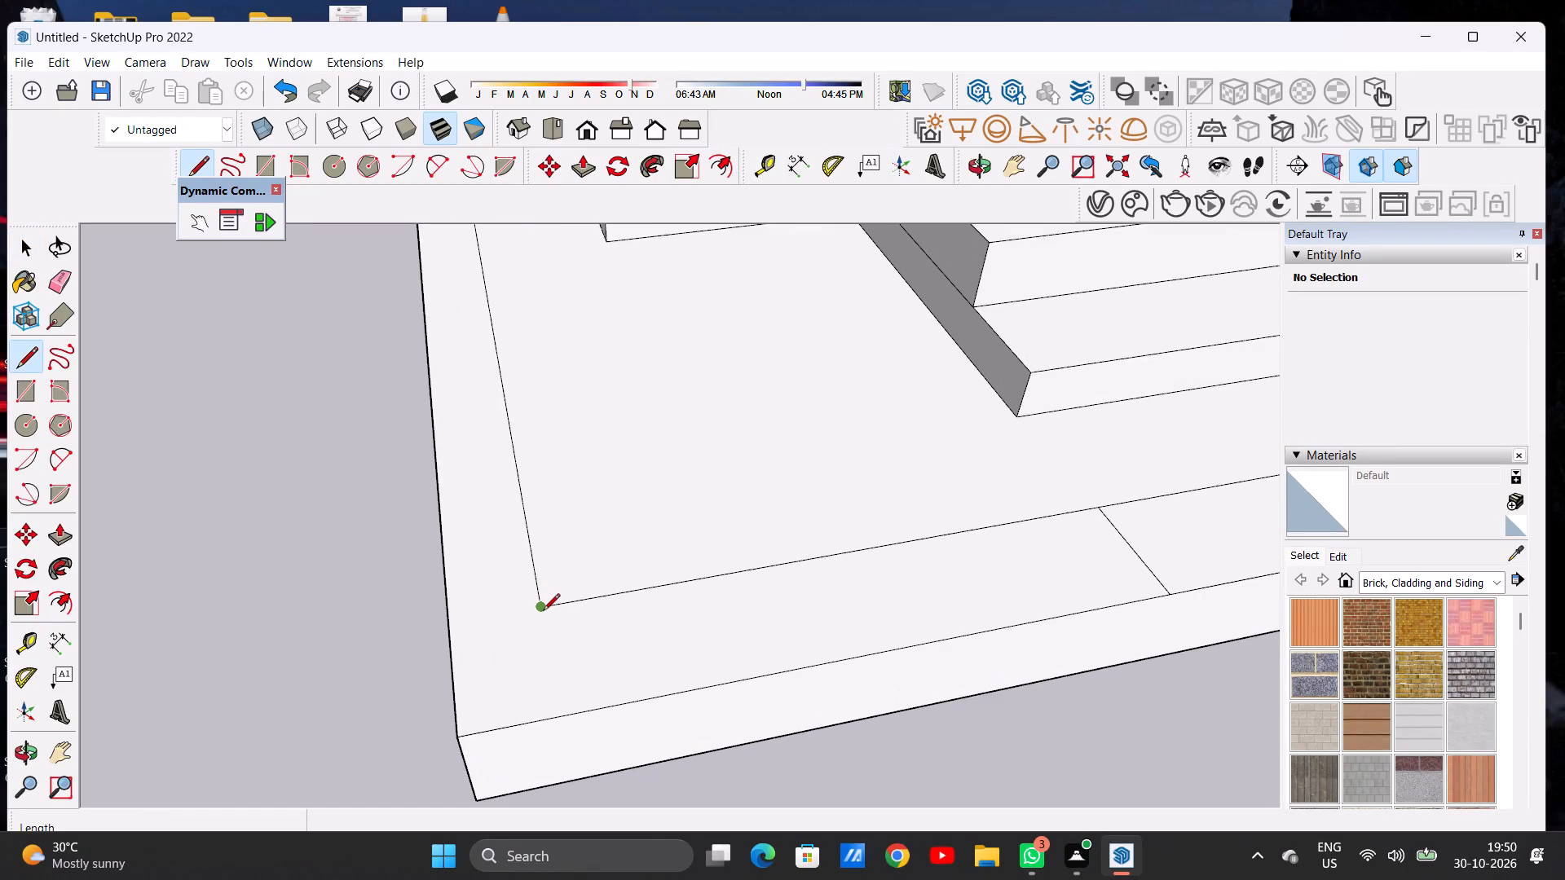
pyautogui.click(543, 612)
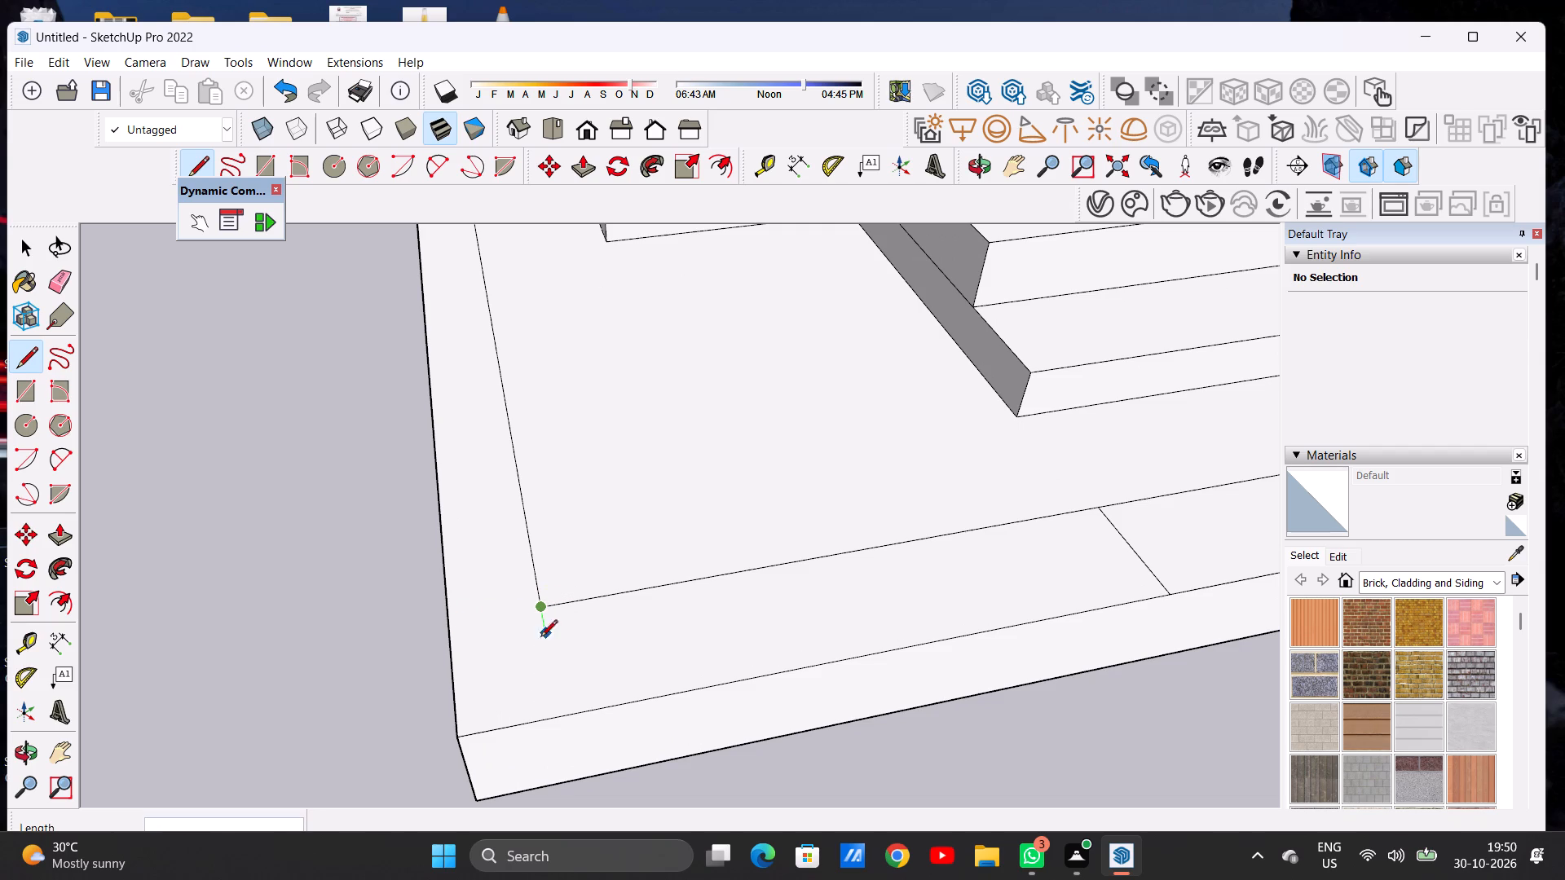
pyautogui.click(562, 717)
pyautogui.scroll(-6, 536, 678)
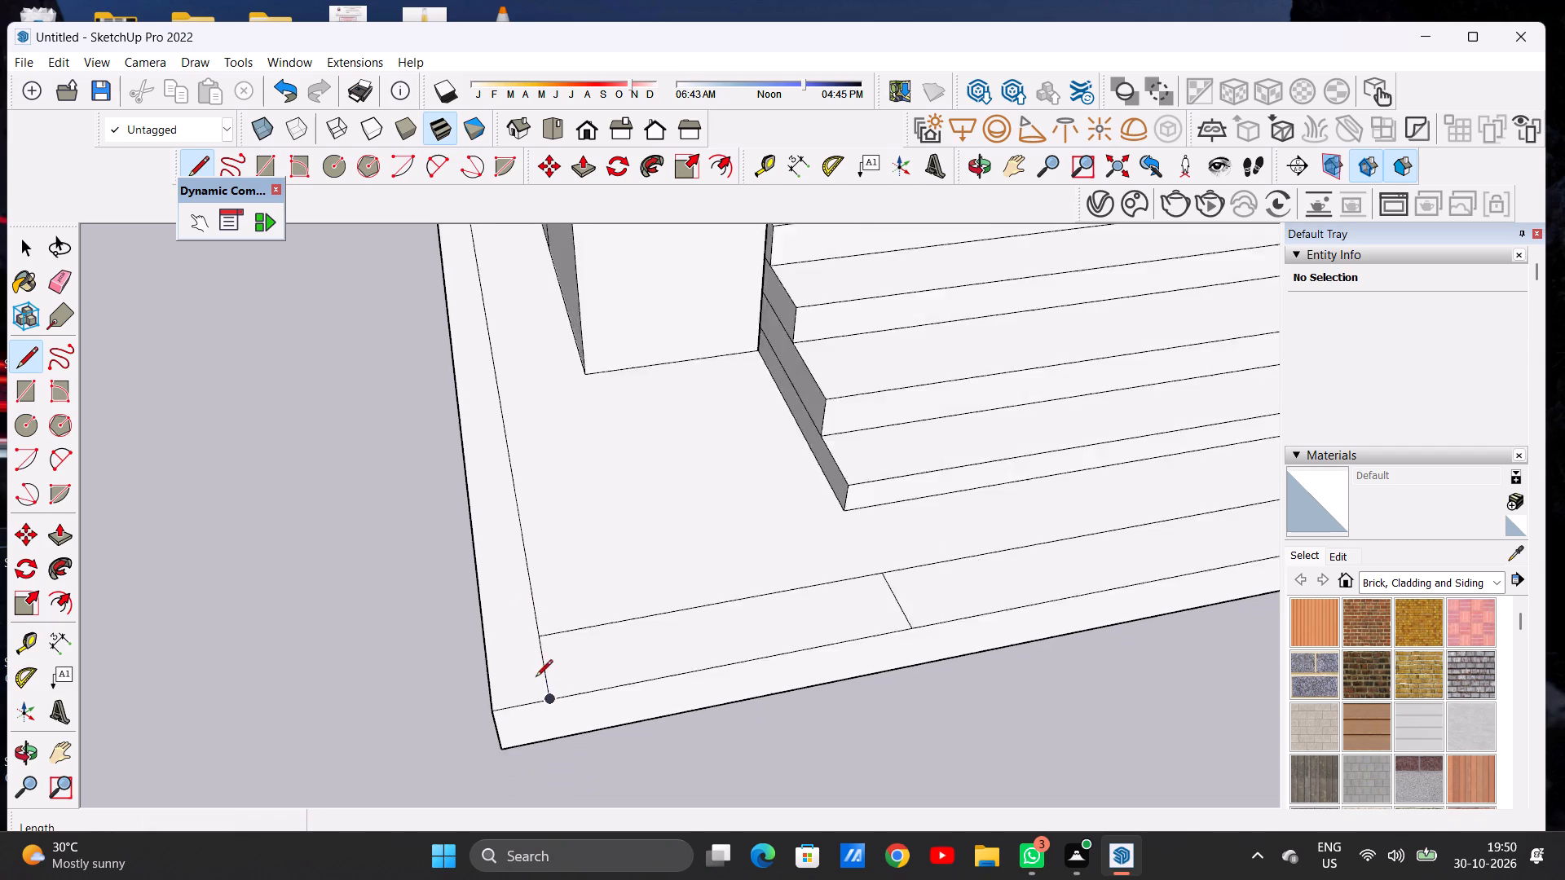
pyautogui.scroll(-9, 536, 678)
# Push/Pull the base slab's border strip on the planter side upward to form a low side wall.
pyautogui.press('p')
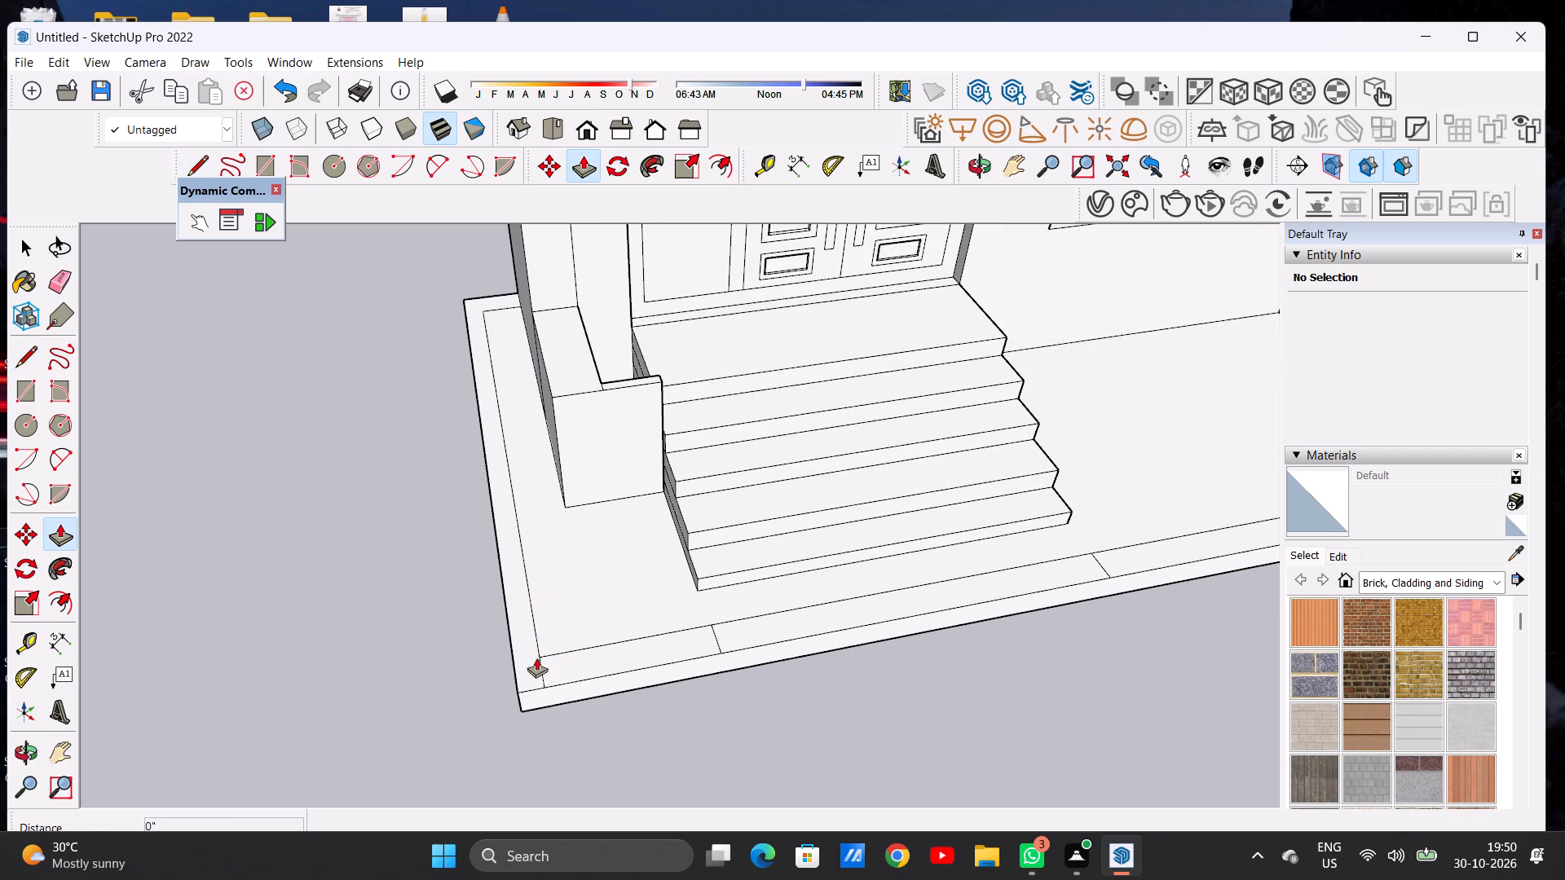
pyautogui.scroll(5, 537, 662)
pyautogui.click(531, 674)
pyautogui.scroll(-14, 529, 627)
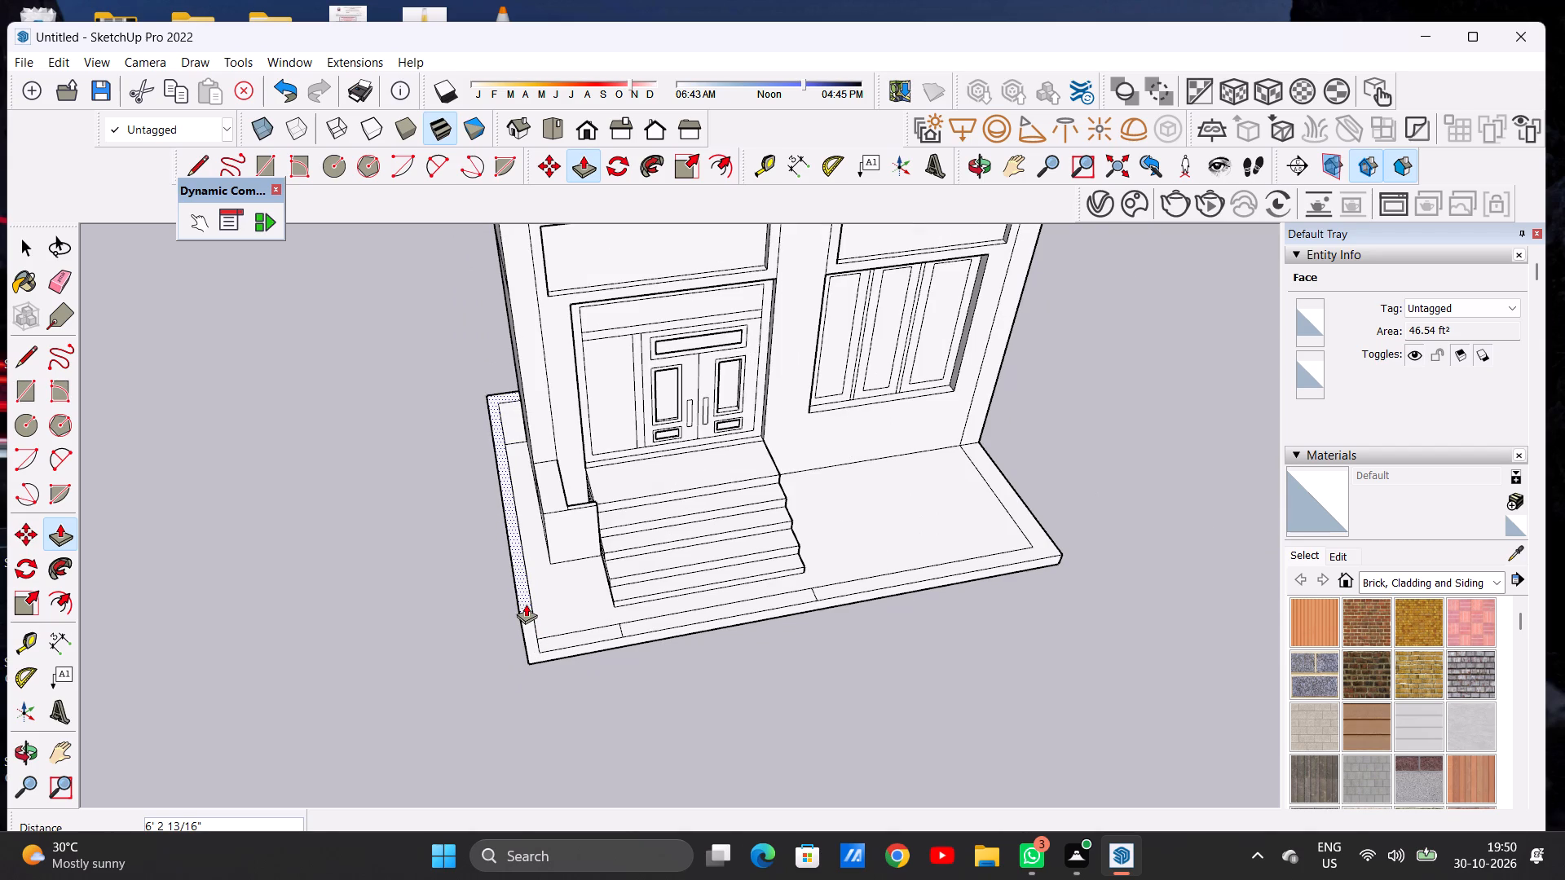
pyautogui.click(526, 604)
pyautogui.press('space')
# Push/Pull the top of the low side wall higher, so that it stands above the planter beside the steps.
pyautogui.moveTo(586, 650); pyautogui.dragTo(521, 483, button='middle')
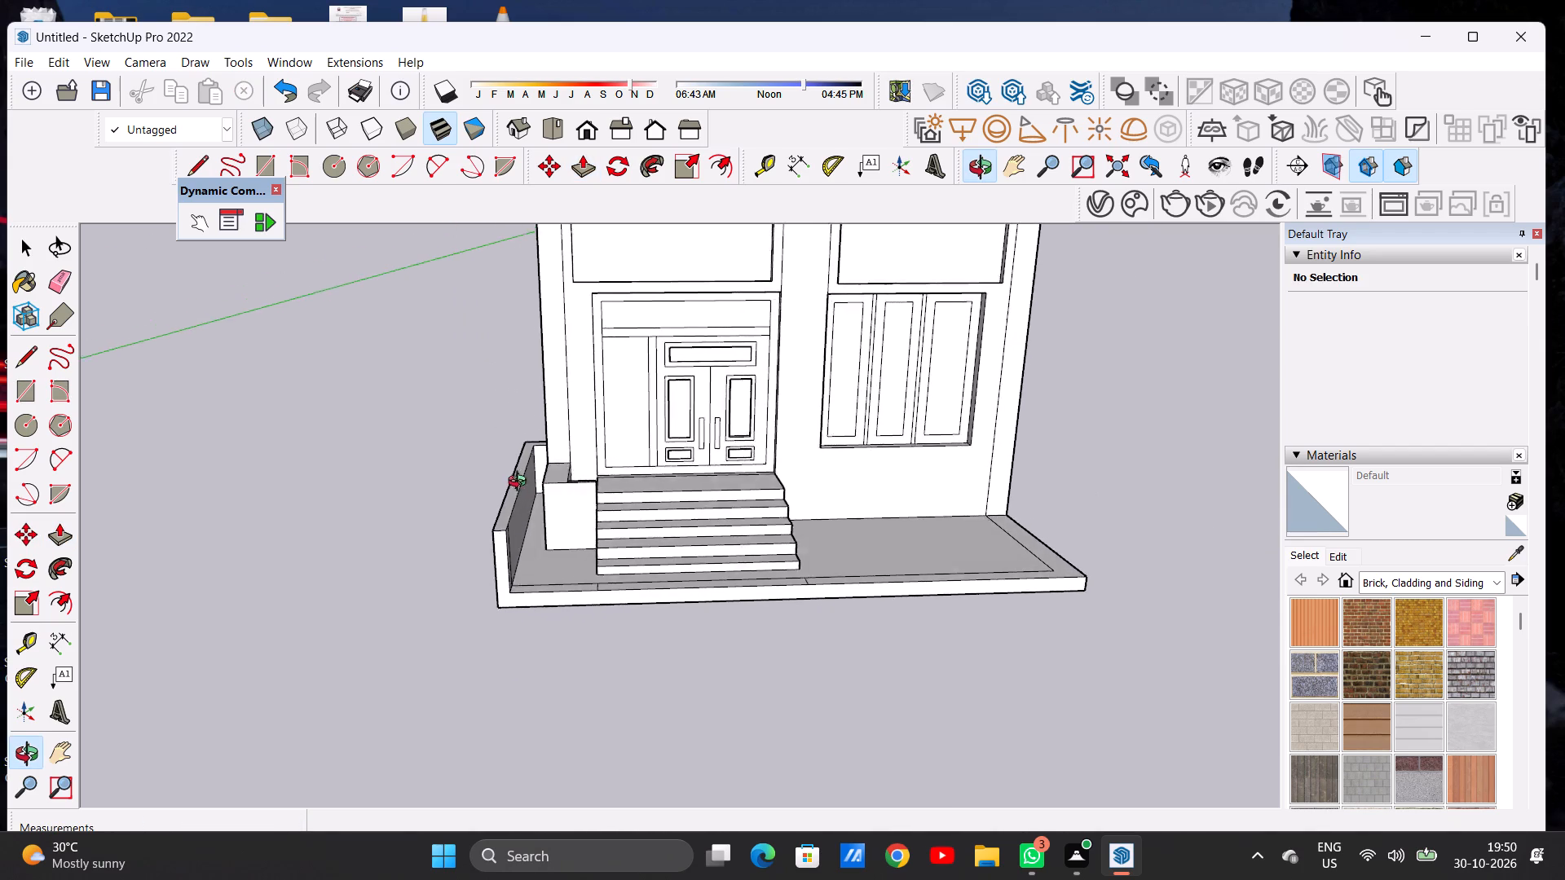
pyautogui.moveTo(521, 483); pyautogui.dragTo(514, 486, button='middle')
pyautogui.scroll(-13, 580, 617)
pyautogui.moveTo(601, 673); pyautogui.dragTo(566, 569, button='middle')
pyautogui.scroll(3, 559, 577)
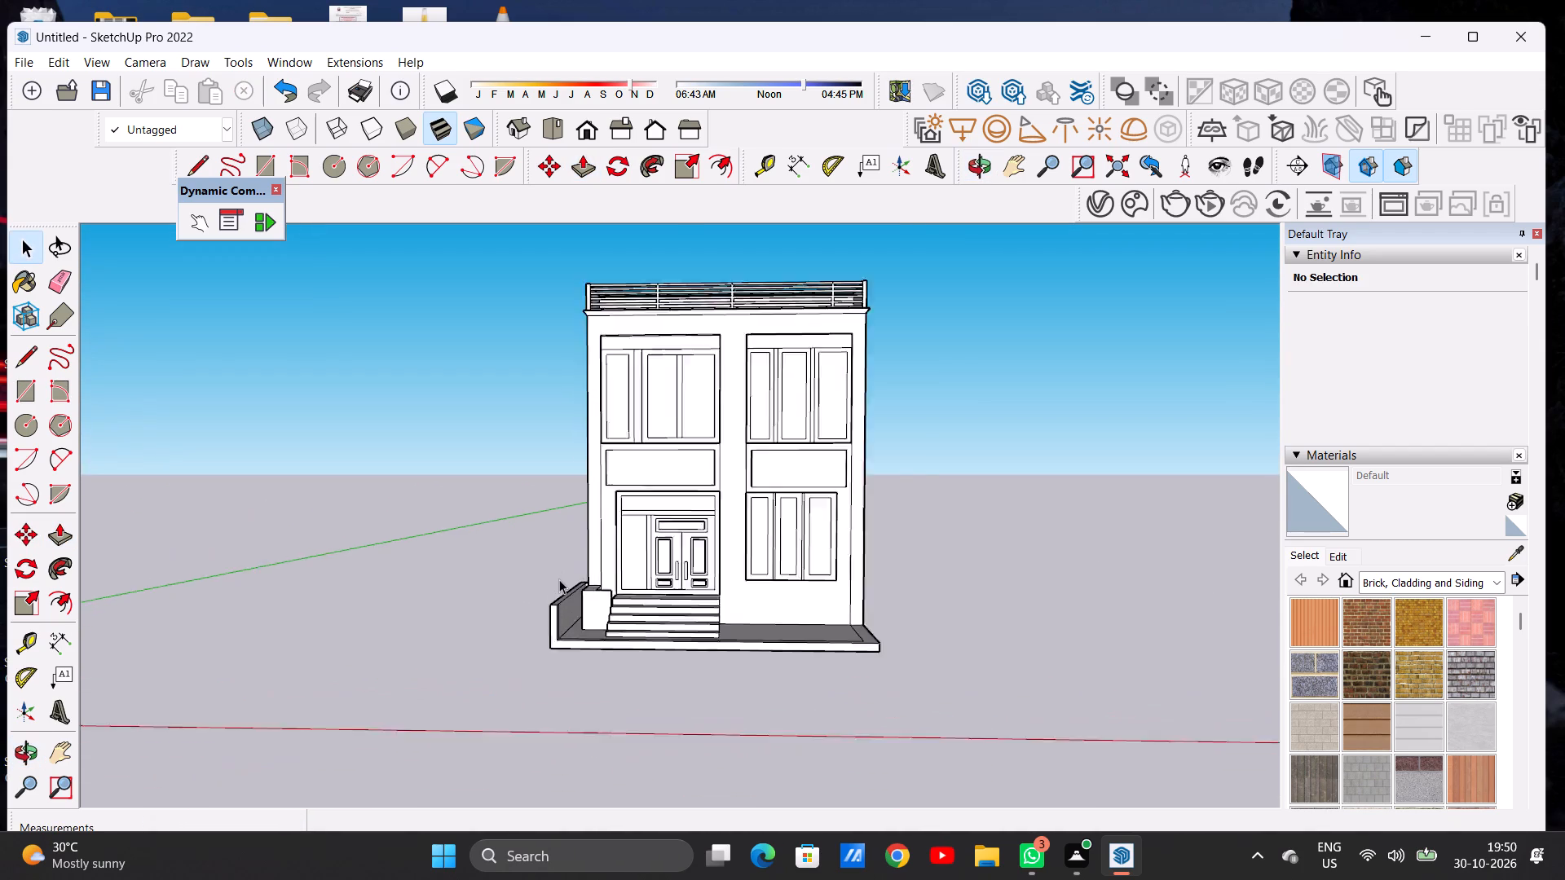
pyautogui.scroll(11, 559, 579)
pyautogui.moveTo(533, 639); pyautogui.dragTo(568, 663, button='middle')
pyautogui.press('p')
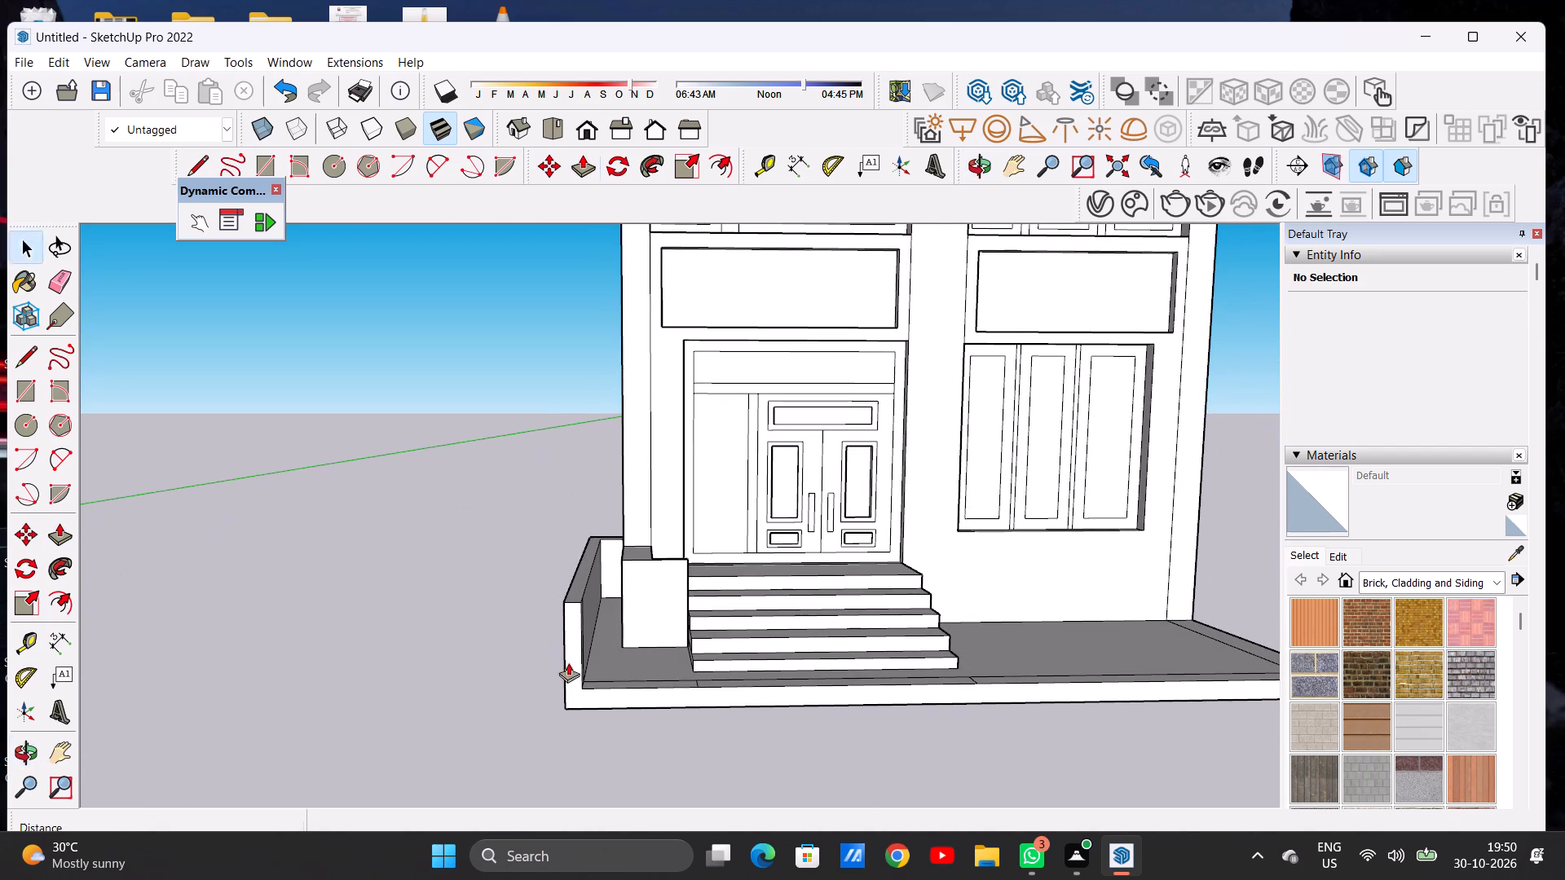
pyautogui.scroll(12, 576, 600)
pyautogui.click(576, 598)
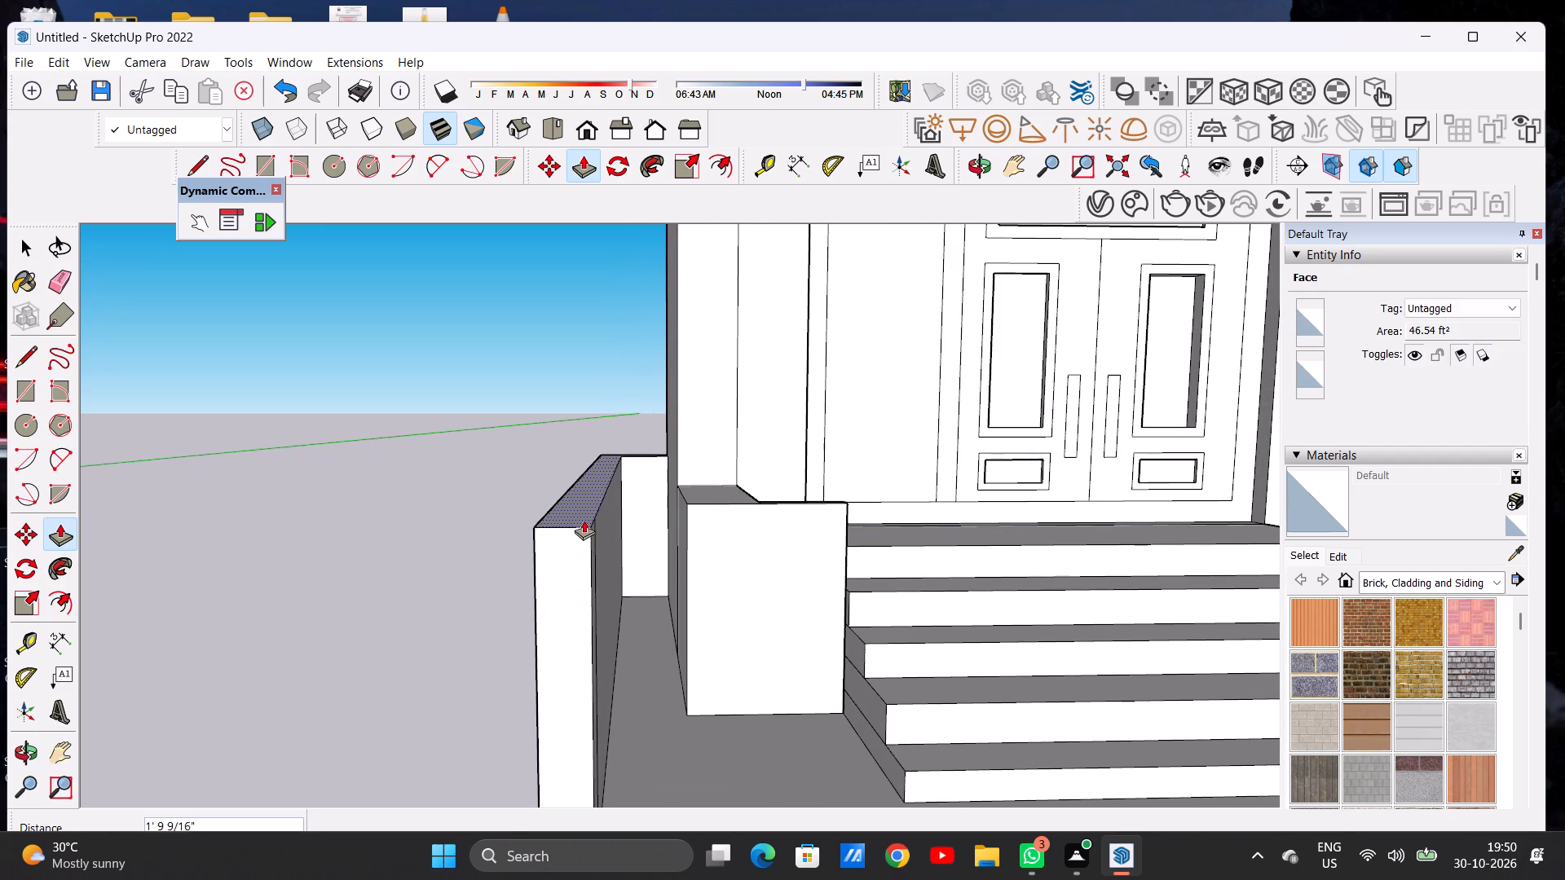
pyautogui.click(584, 508)
pyautogui.press('space')
# Examine the raised side wall, the front border strip at its base and the whole building front.
pyautogui.scroll(-3, 632, 569)
pyautogui.scroll(1, 632, 569)
pyautogui.scroll(-15, 632, 569)
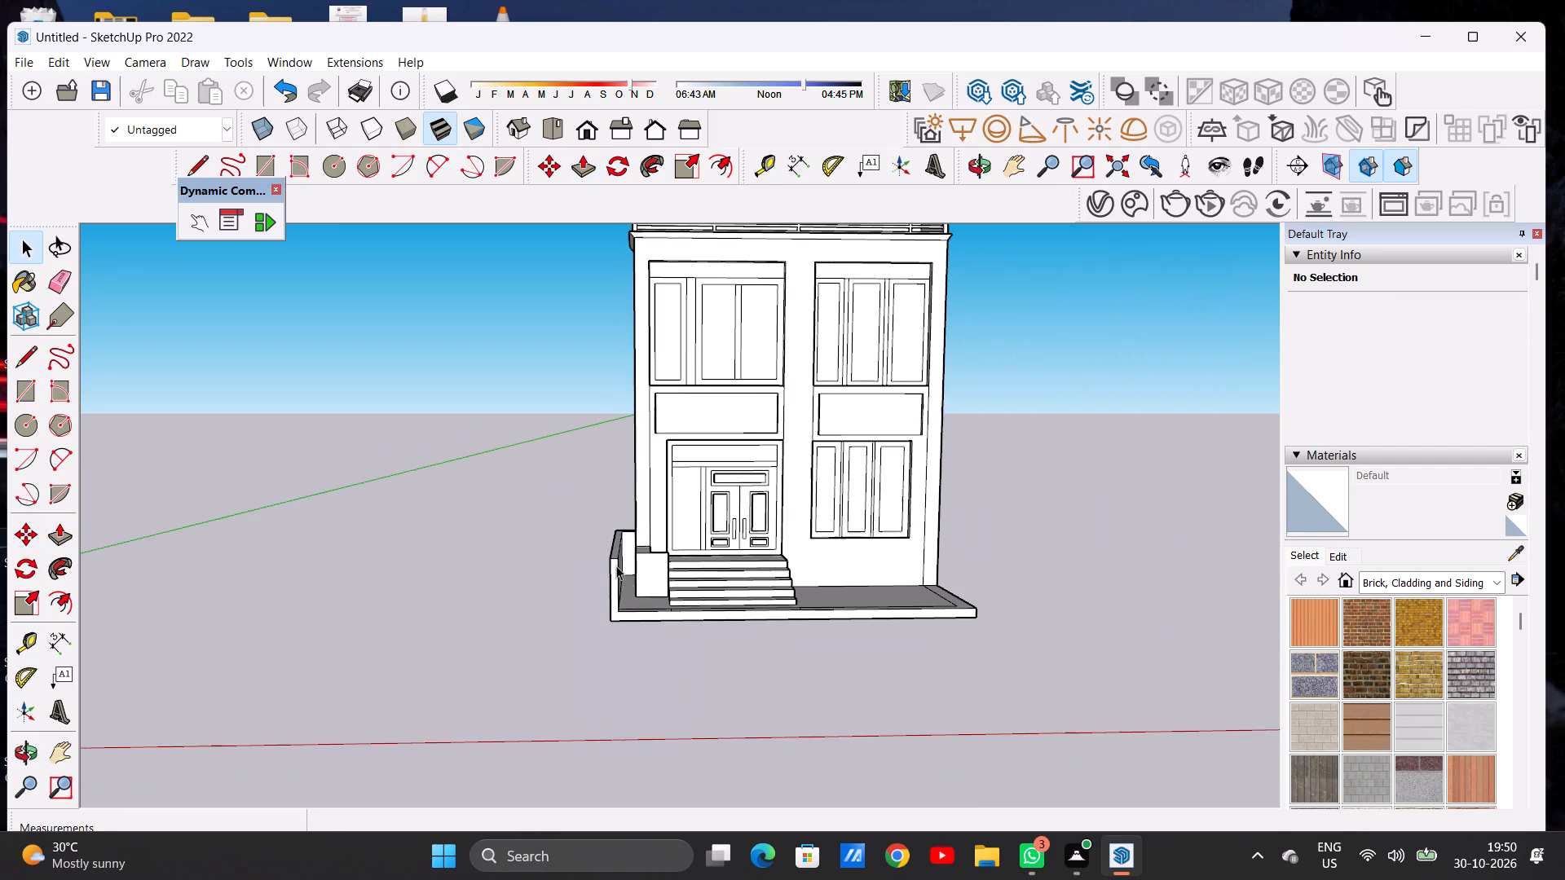
pyautogui.moveTo(640, 607); pyautogui.dragTo(627, 778, button='middle')
pyautogui.scroll(3, 633, 665)
pyautogui.scroll(-1, 633, 659)
pyautogui.scroll(9, 633, 659)
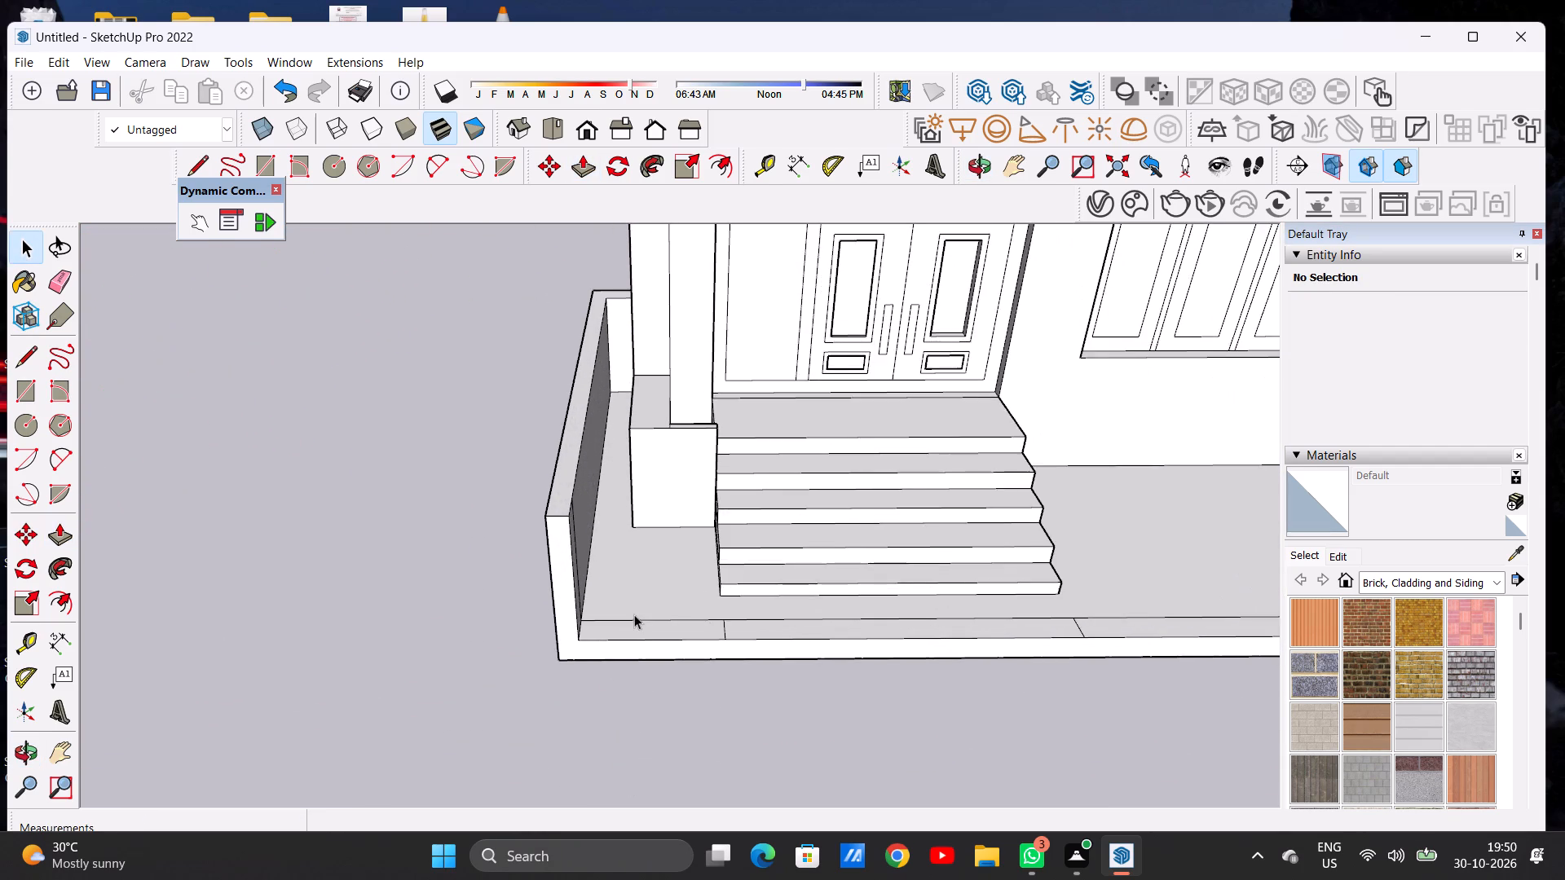
pyautogui.moveTo(634, 614); pyautogui.dragTo(631, 713, button='middle')
pyautogui.scroll(6, 607, 667)
pyautogui.moveTo(594, 681); pyautogui.dragTo(602, 719, button='middle')
pyautogui.scroll(7, 602, 719)
pyautogui.scroll(-12, 579, 688)
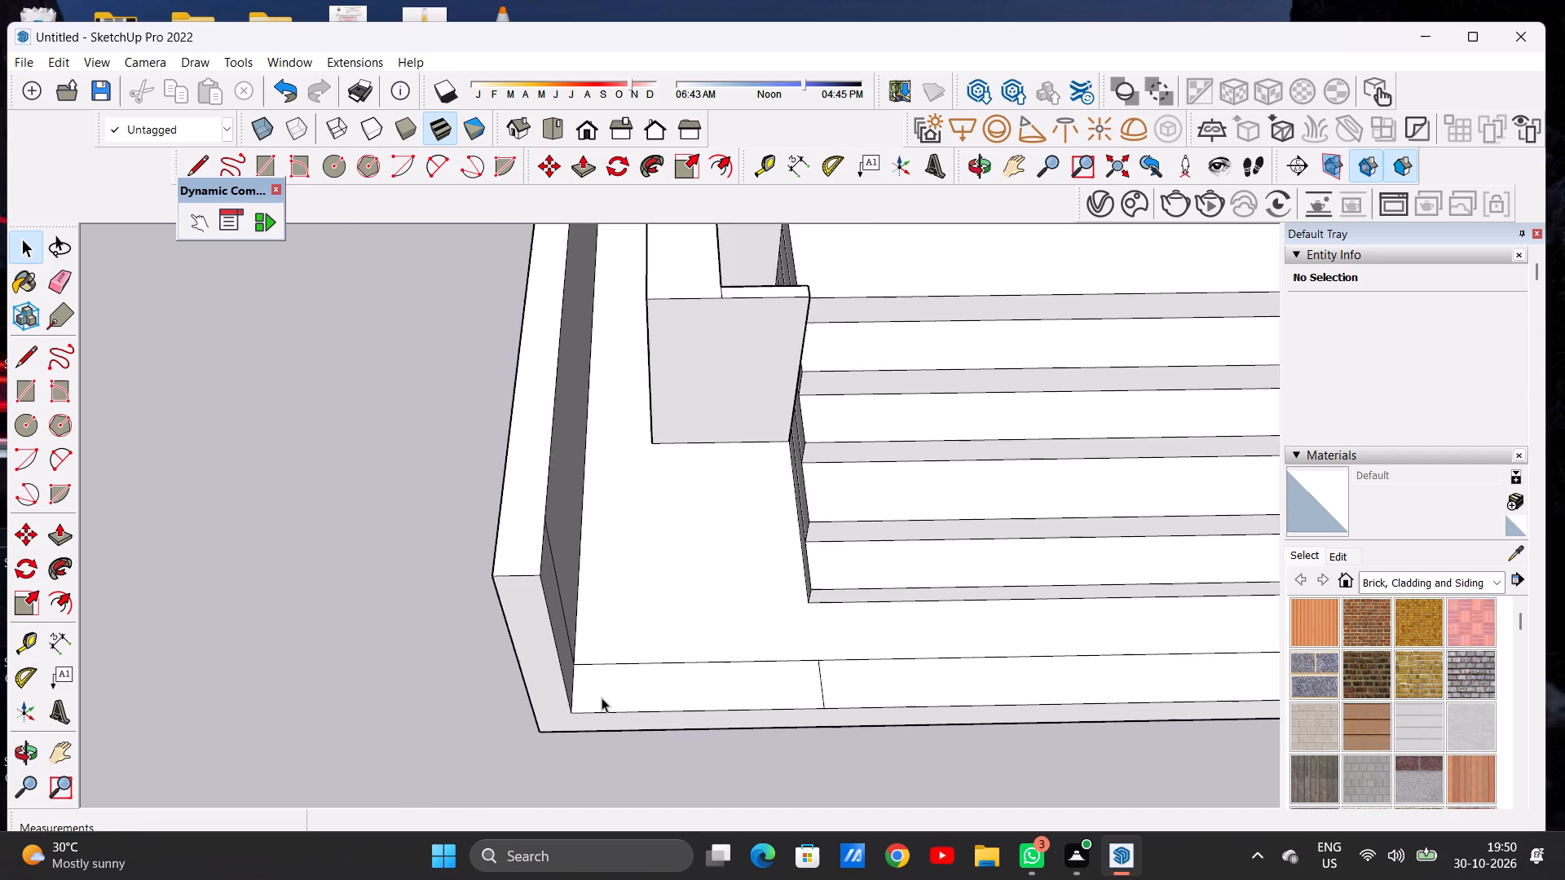
pyautogui.scroll(-17, 602, 697)
pyautogui.moveTo(665, 706); pyautogui.dragTo(674, 590, button='middle')
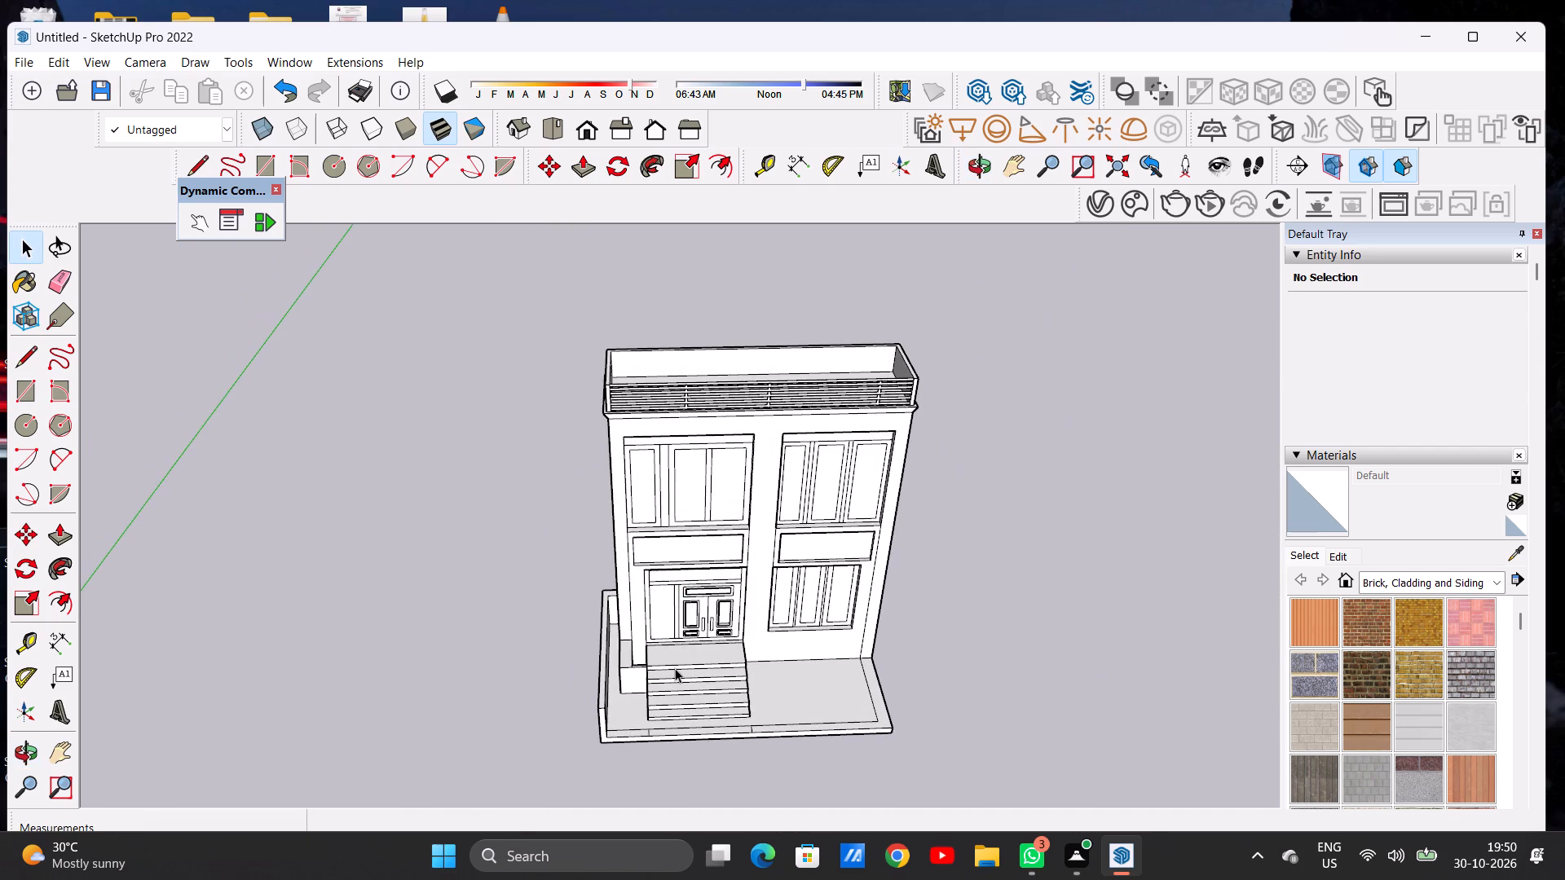
# Browse the Metal and Patterns material collections for a suitable finish.
pyautogui.click(1405, 583)
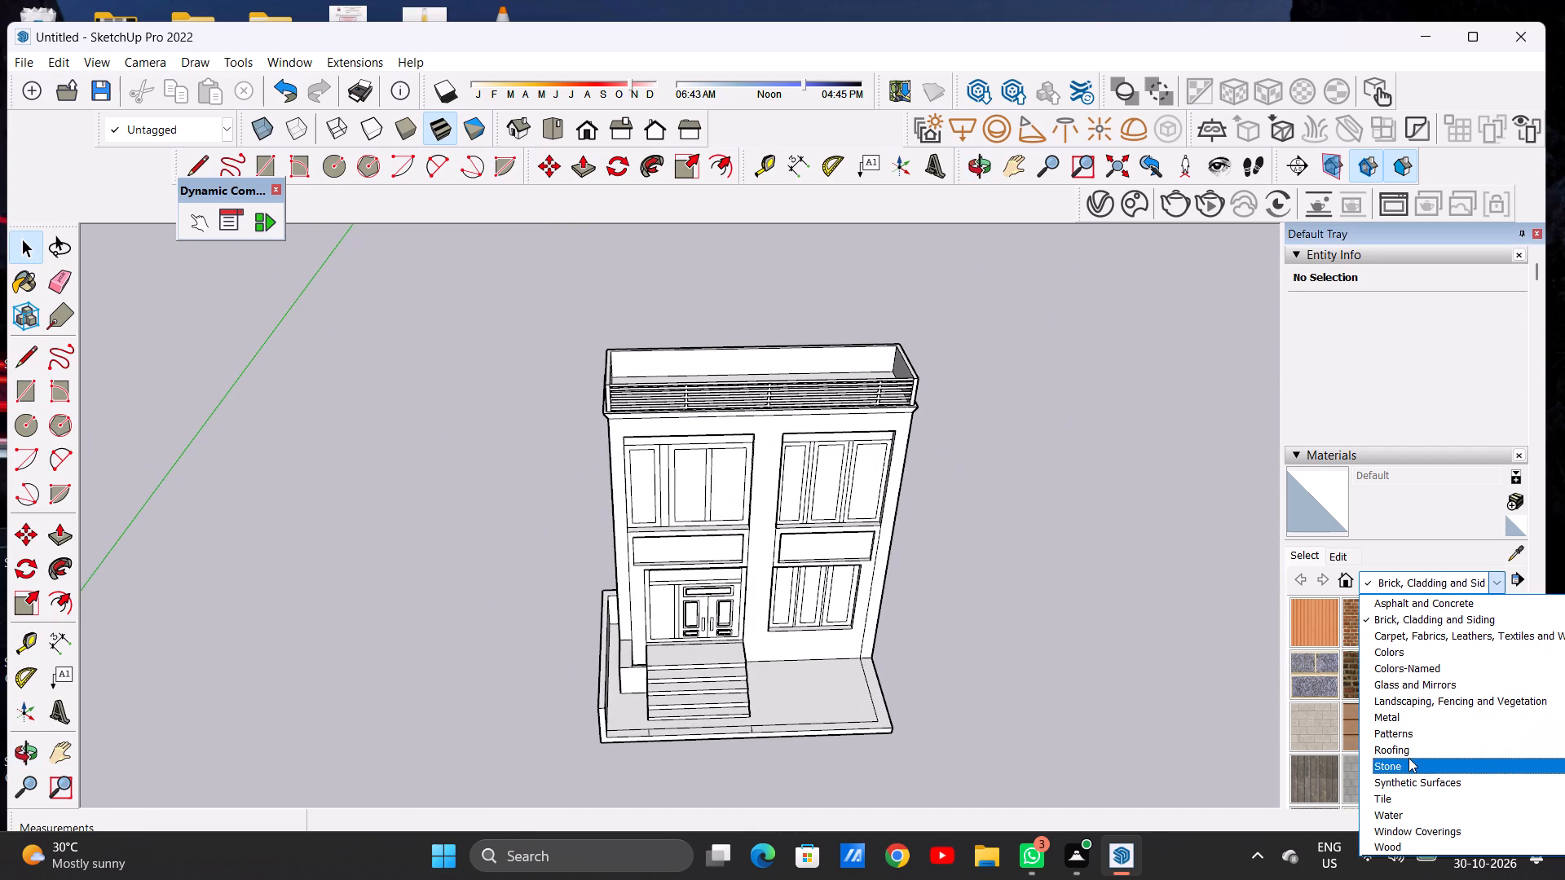
pyautogui.click(1406, 724)
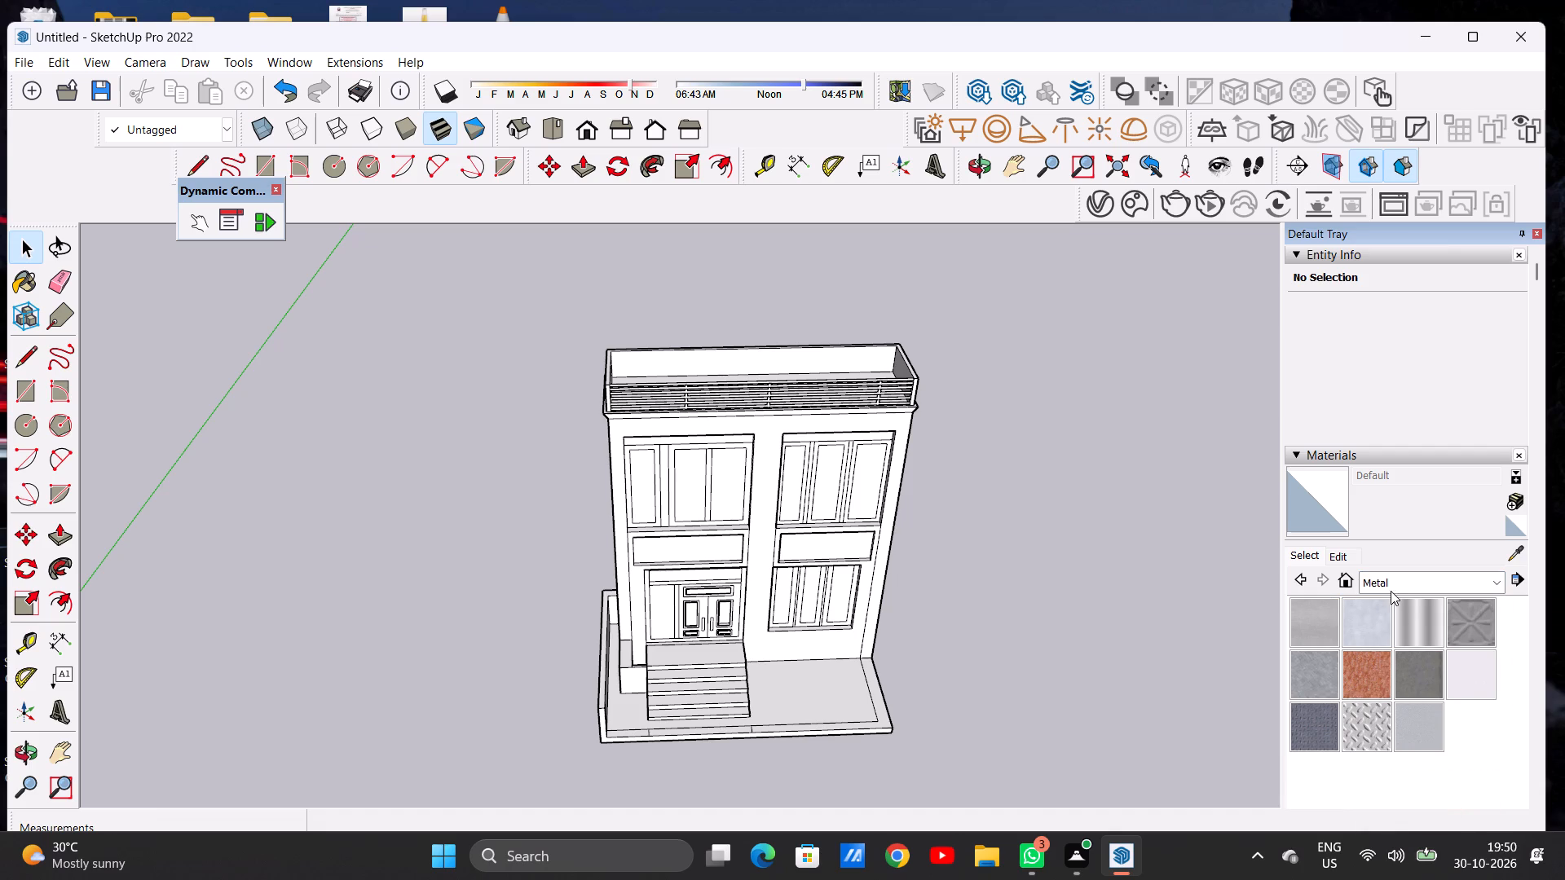
pyautogui.click(1389, 577)
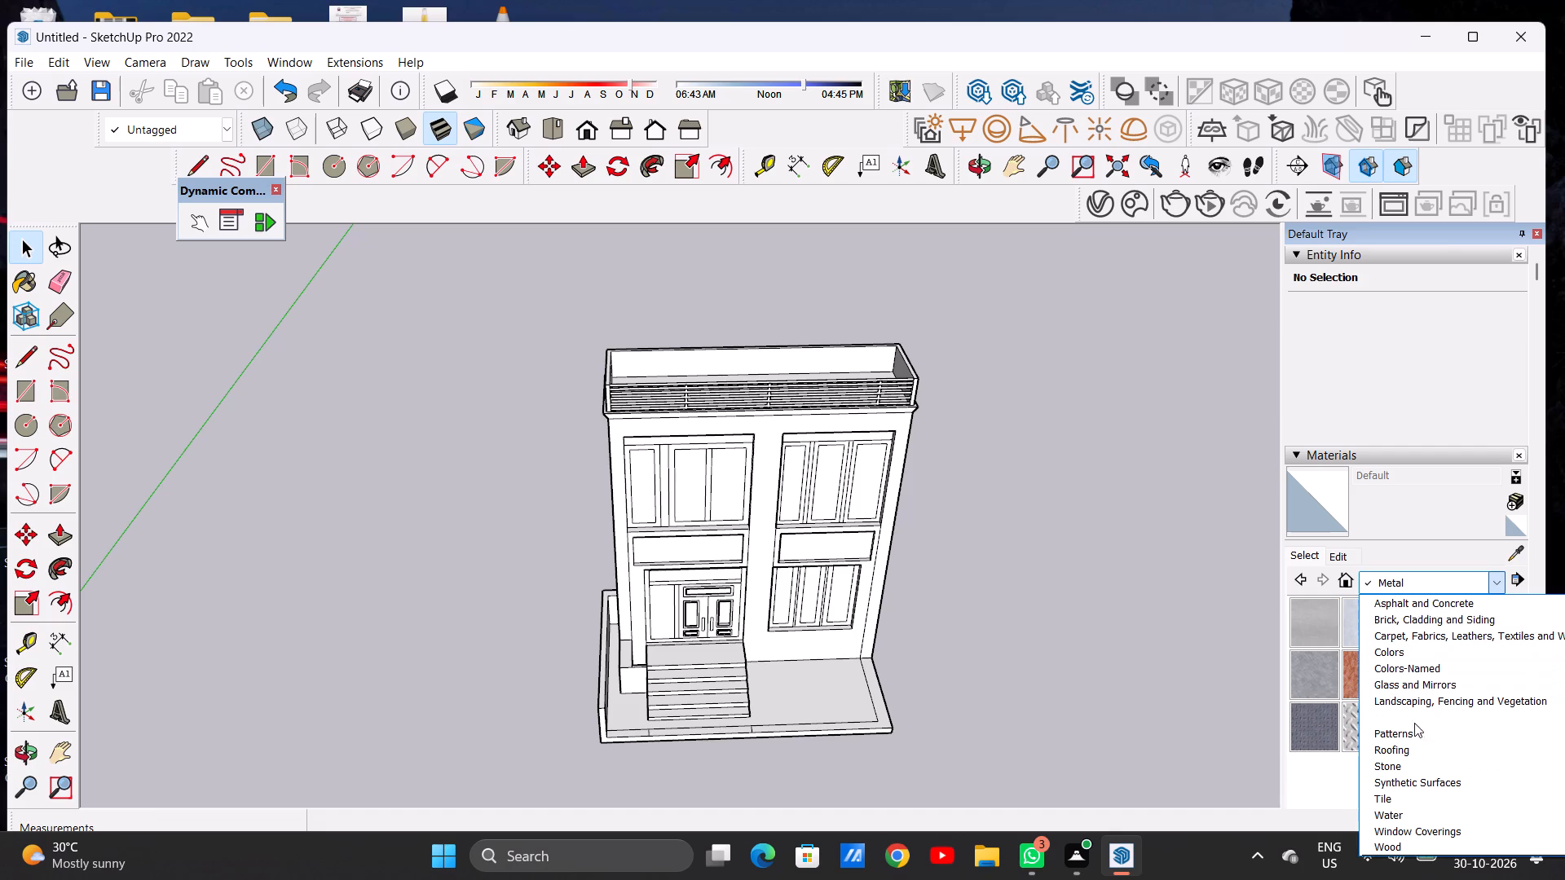
pyautogui.click(1413, 733)
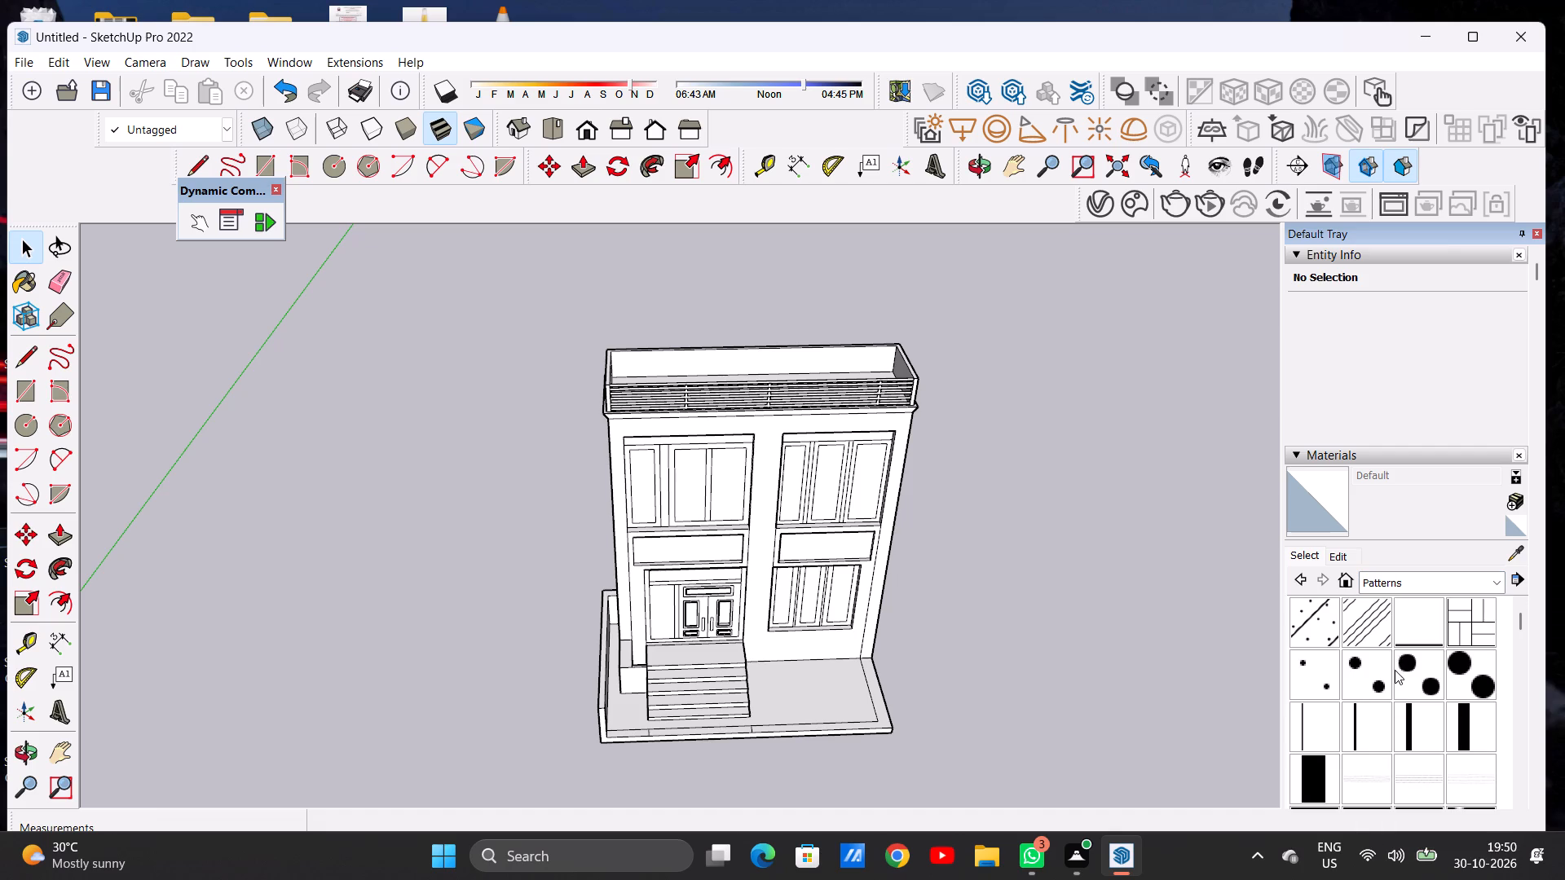
pyautogui.scroll(-3, 1395, 670)
pyautogui.click(1399, 581)
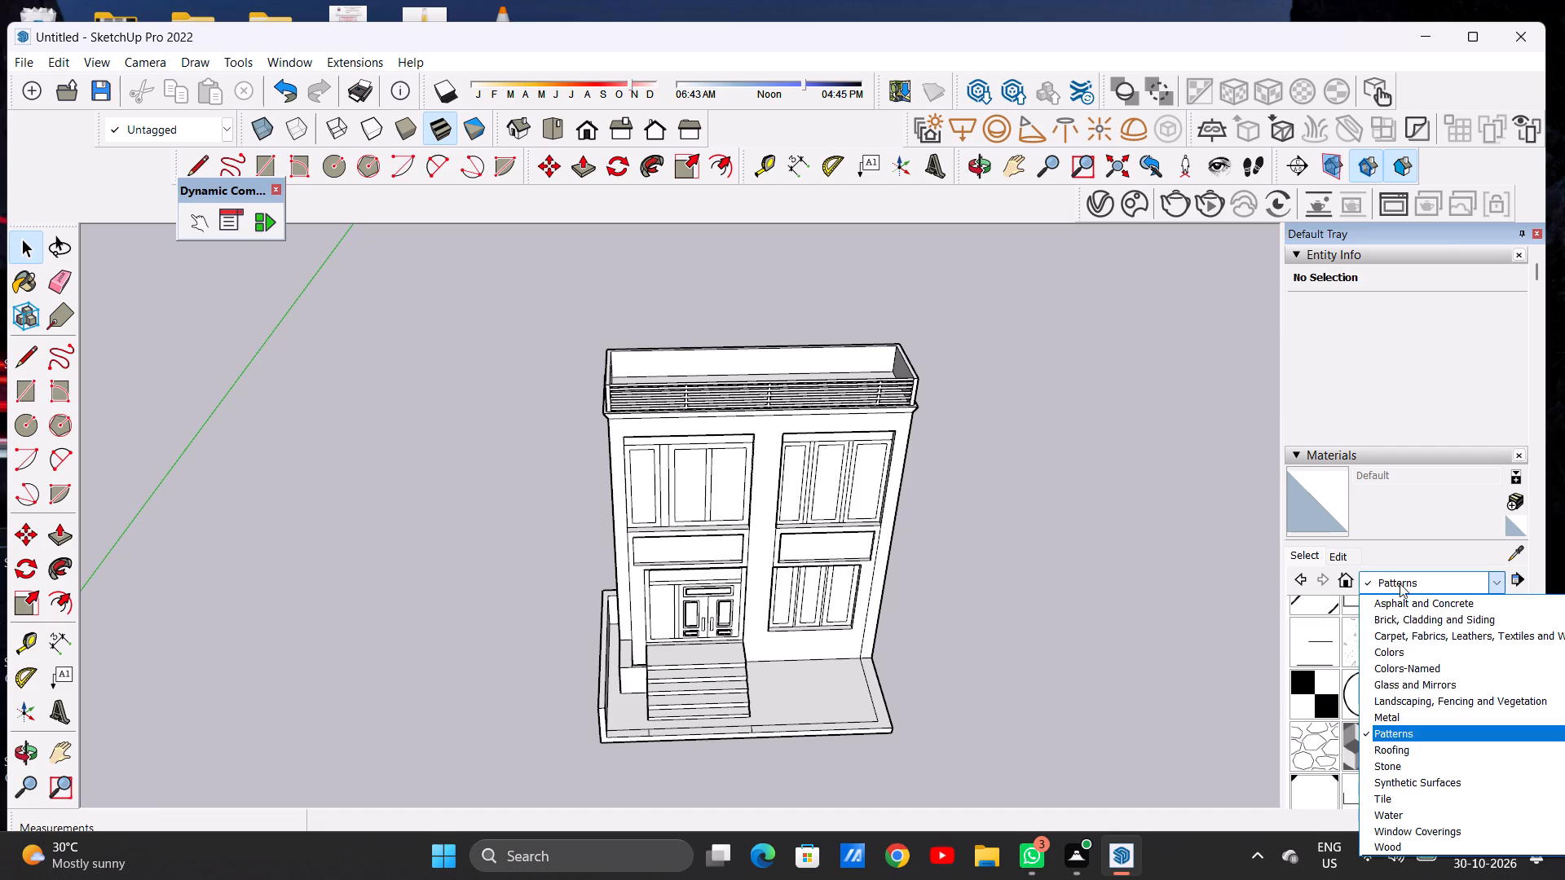
pyautogui.click(1408, 735)
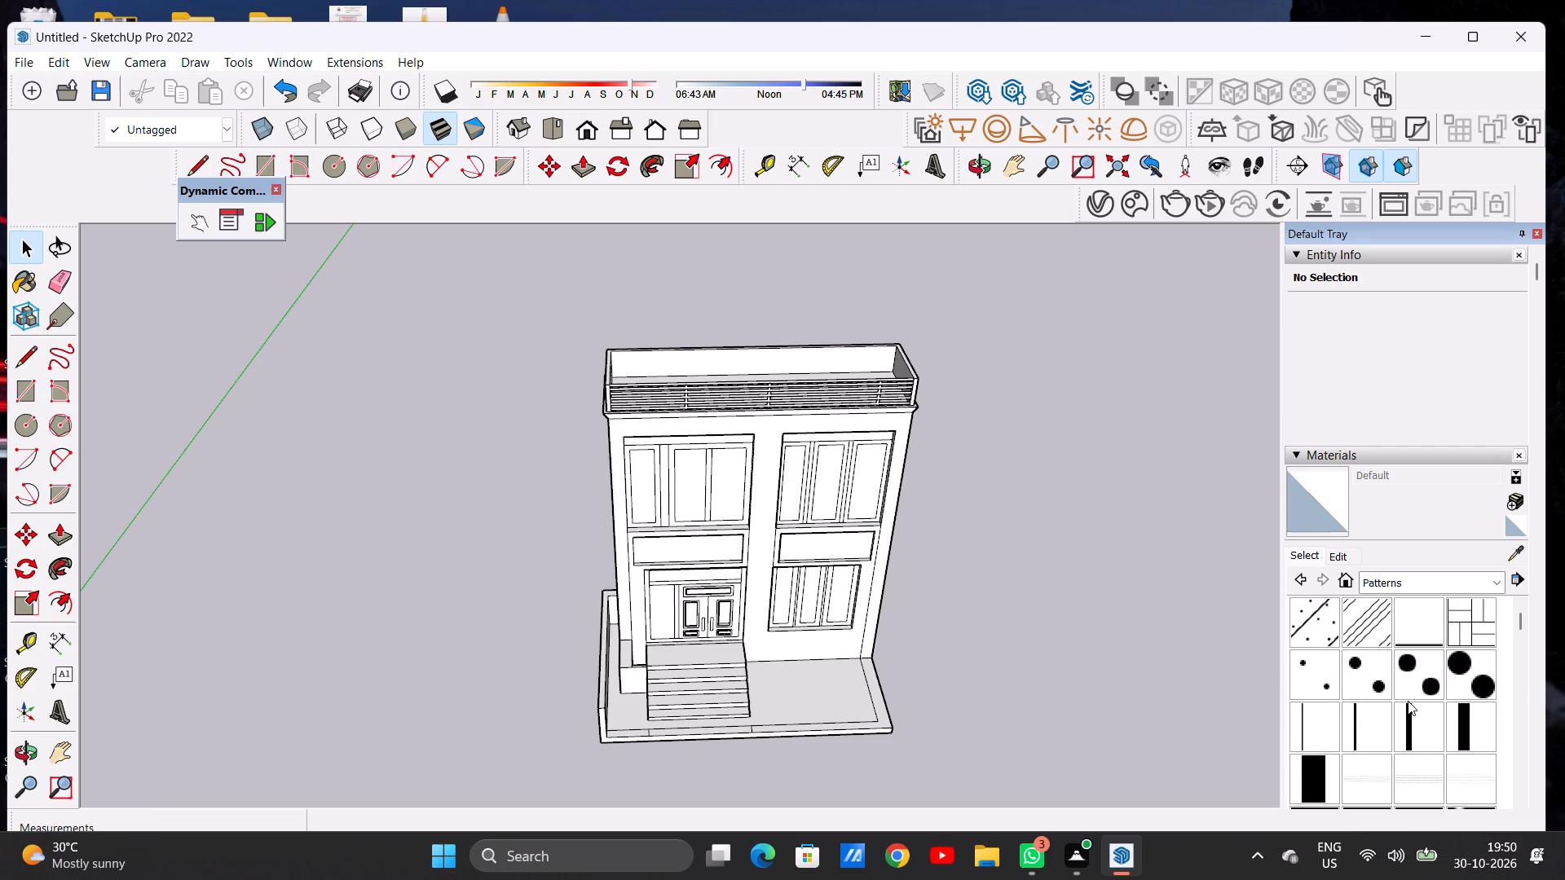
pyautogui.scroll(-4, 1408, 701)
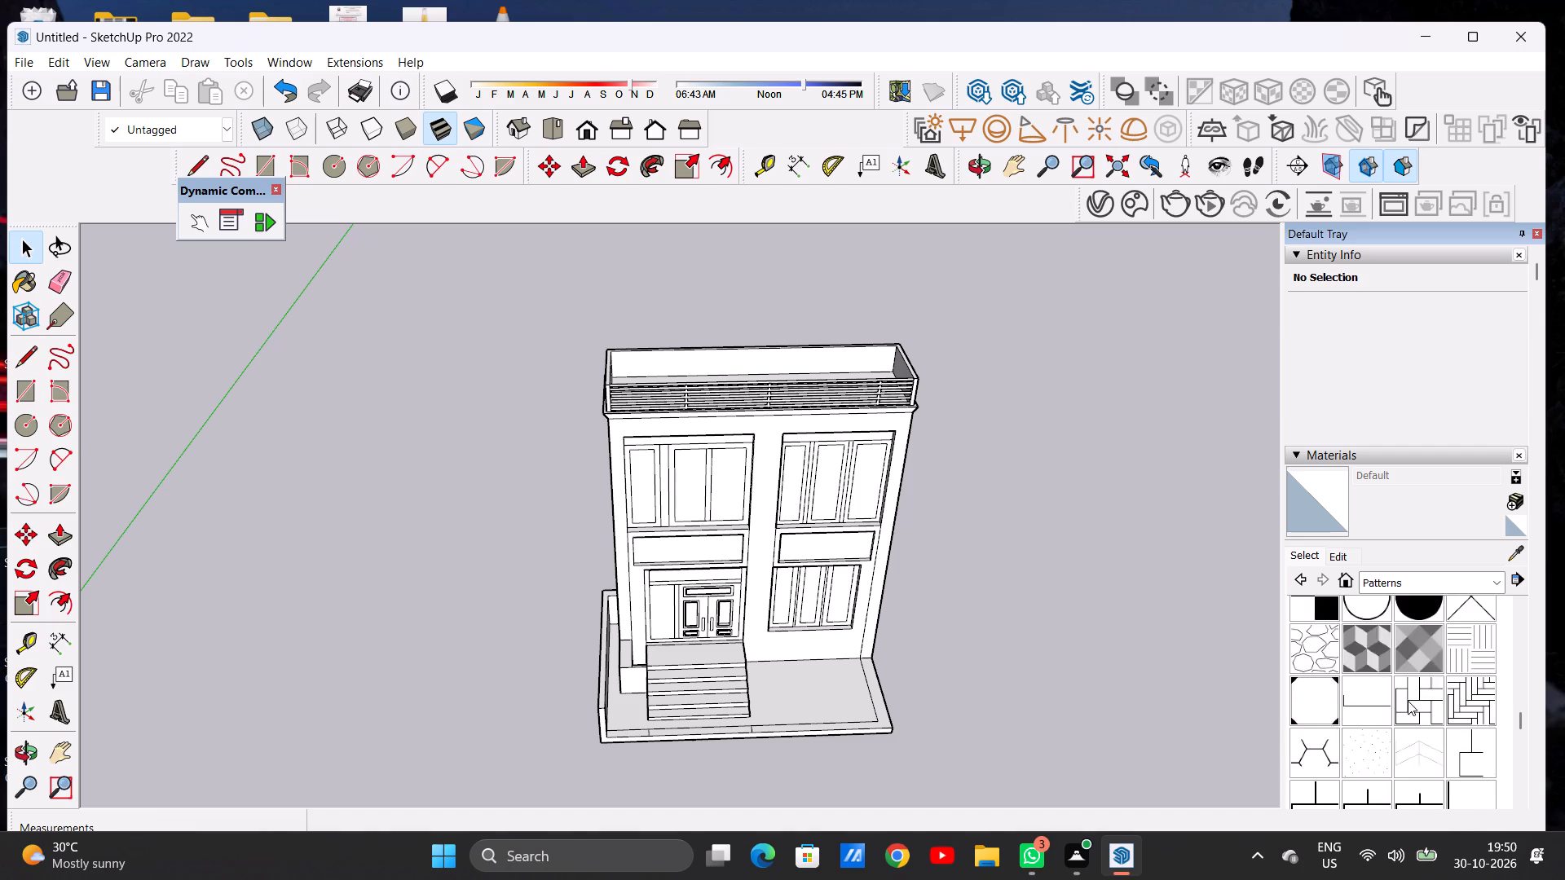
pyautogui.scroll(-3, 1408, 701)
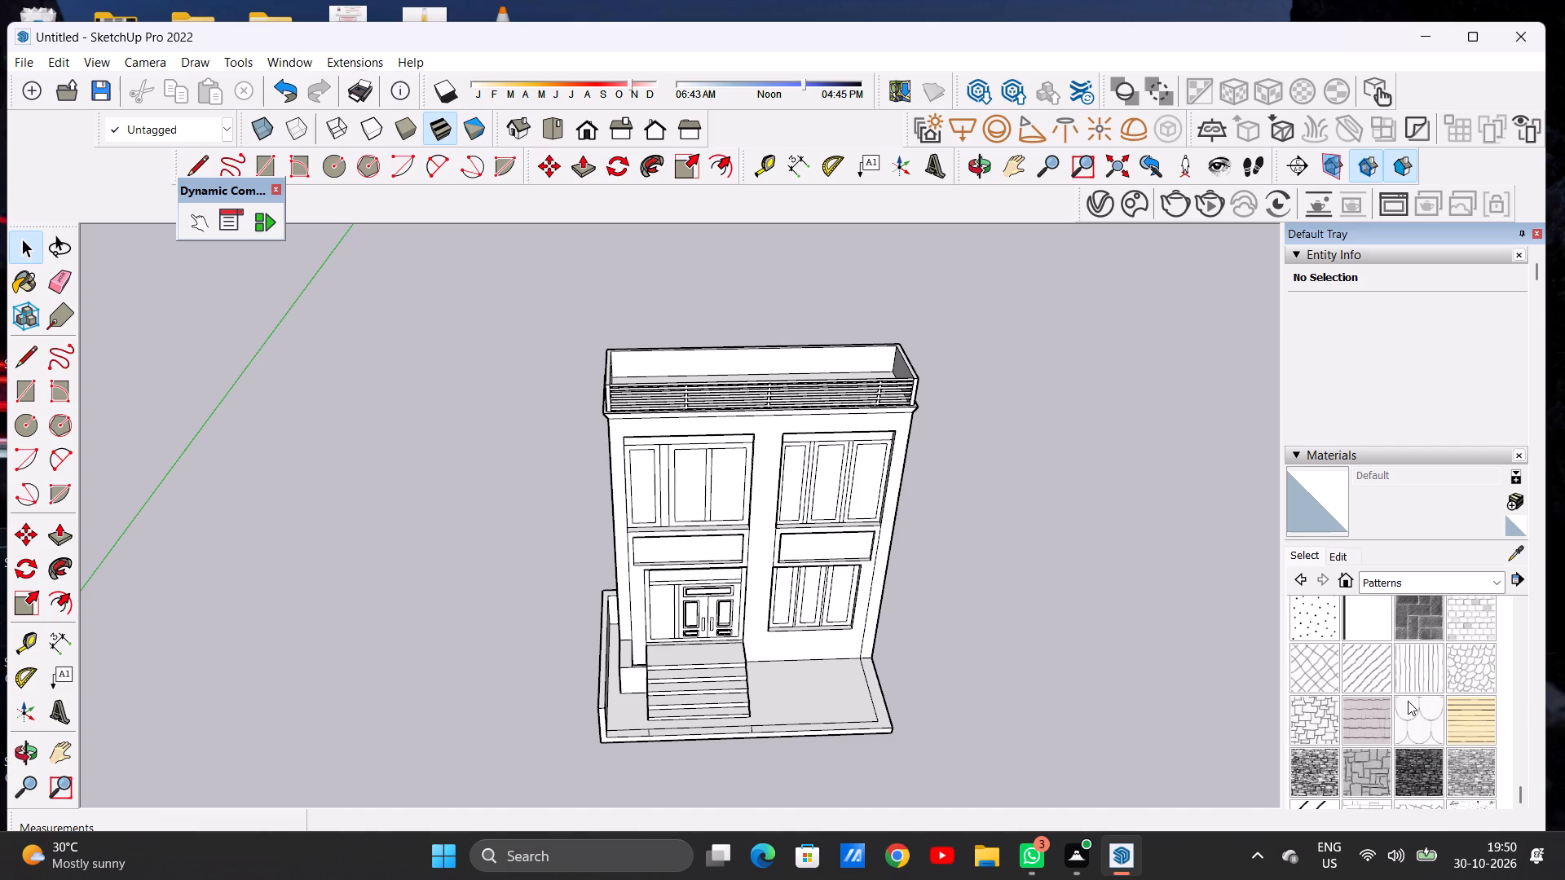
pyautogui.scroll(-3, 1408, 701)
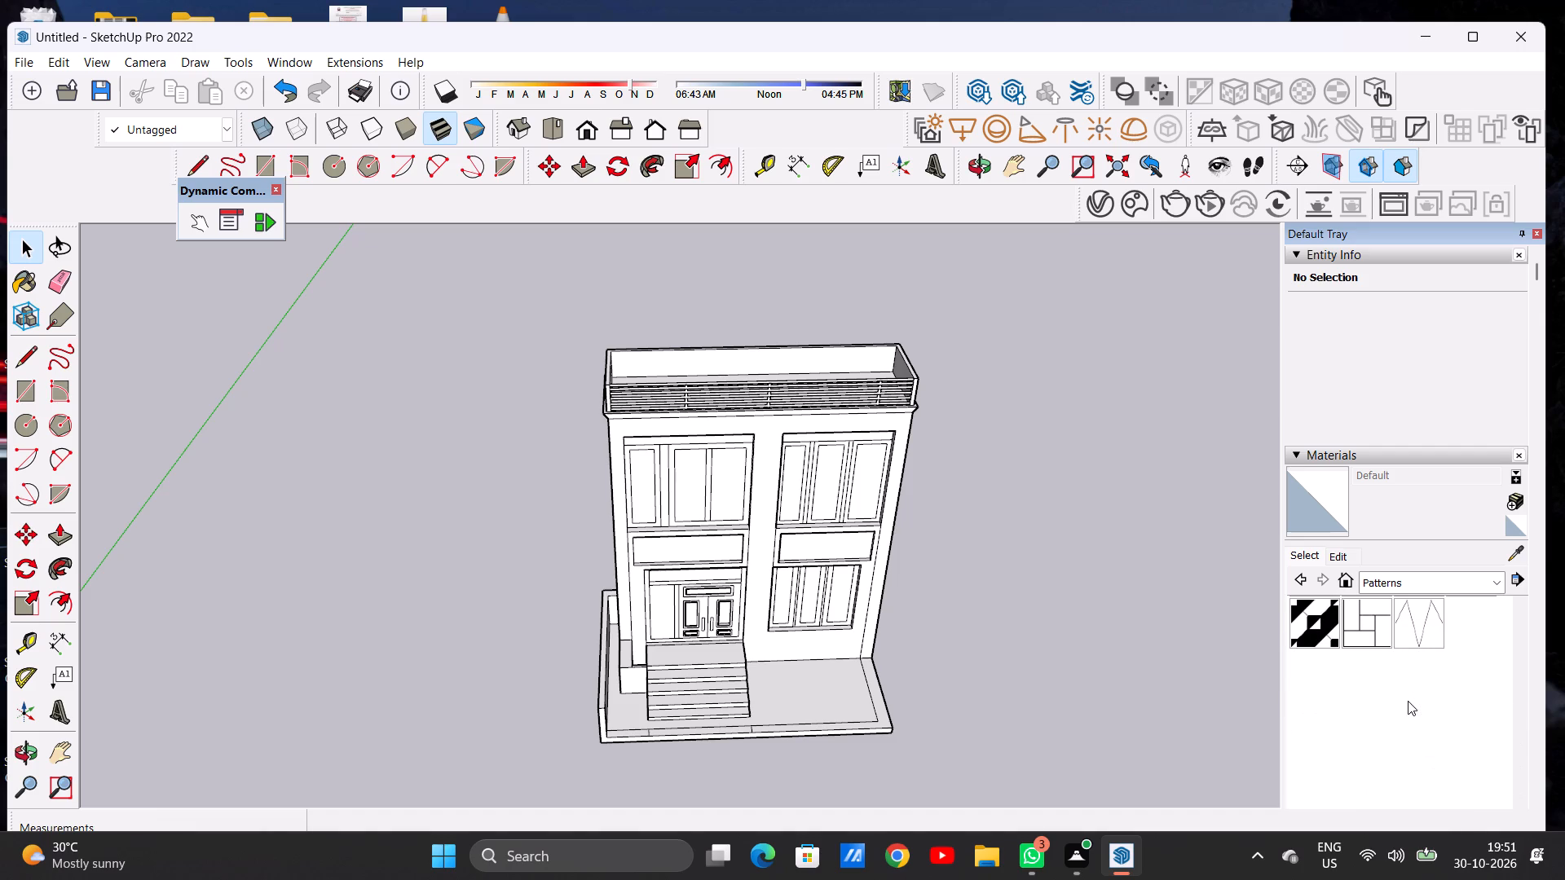
pyautogui.scroll(2, 1408, 701)
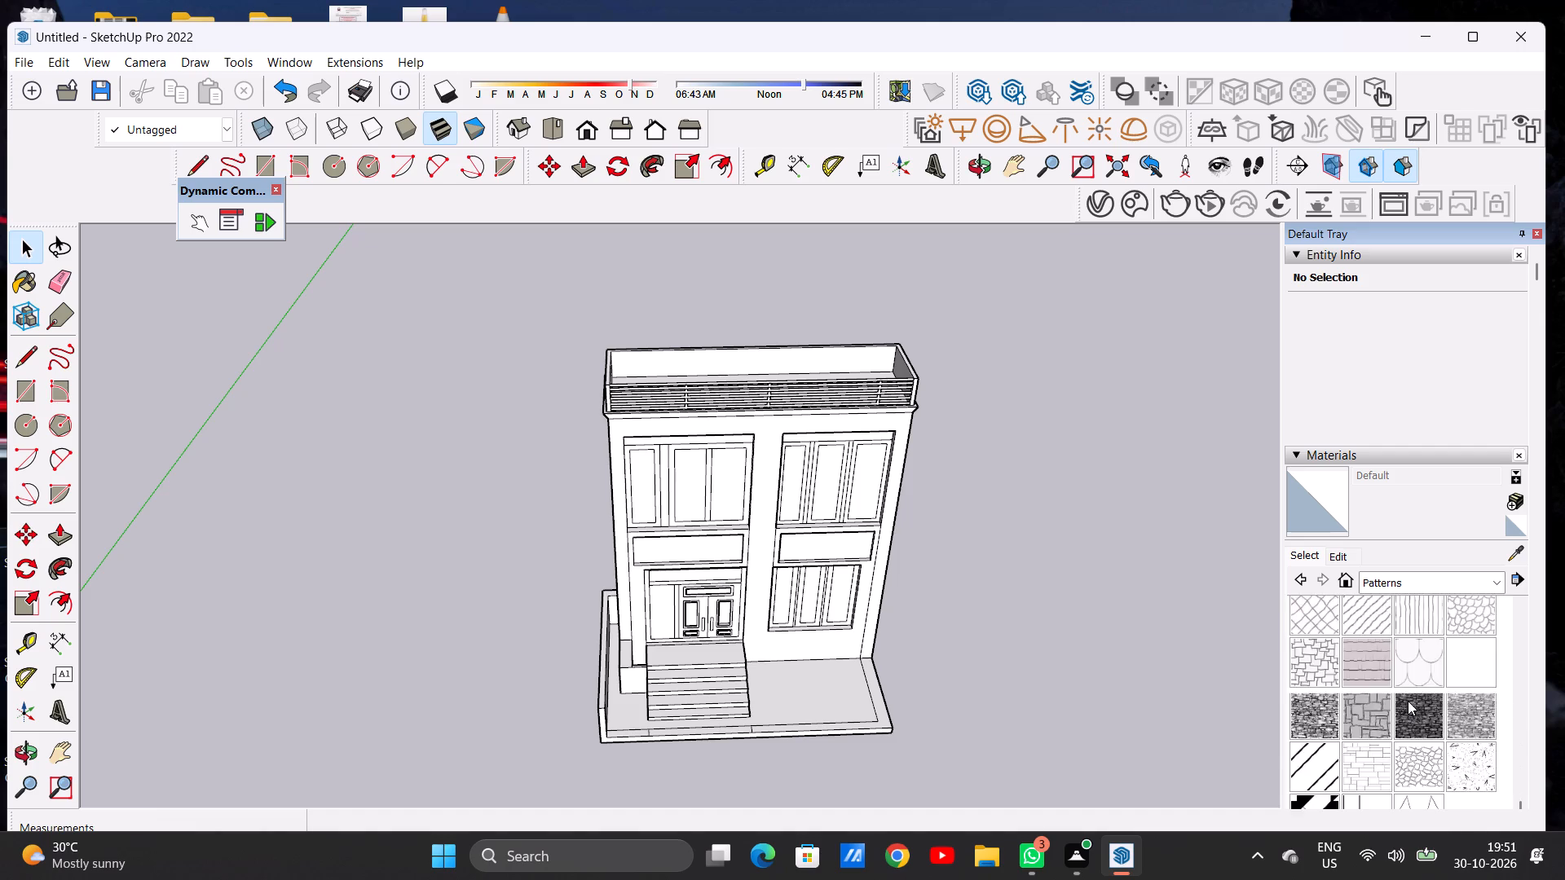
pyautogui.scroll(4, 1408, 701)
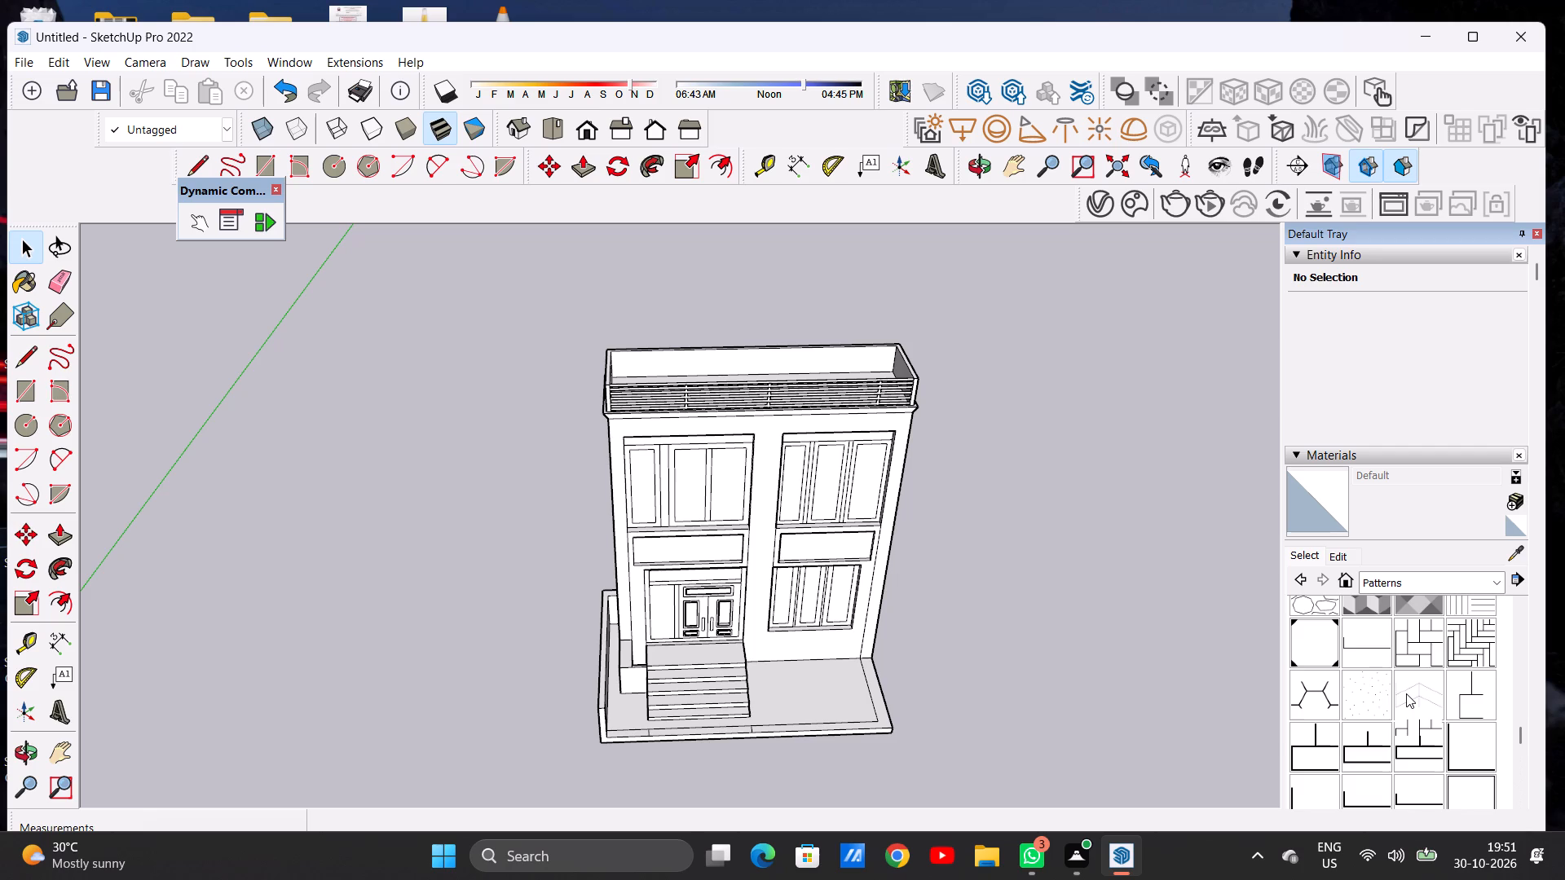
pyautogui.scroll(6, 1406, 693)
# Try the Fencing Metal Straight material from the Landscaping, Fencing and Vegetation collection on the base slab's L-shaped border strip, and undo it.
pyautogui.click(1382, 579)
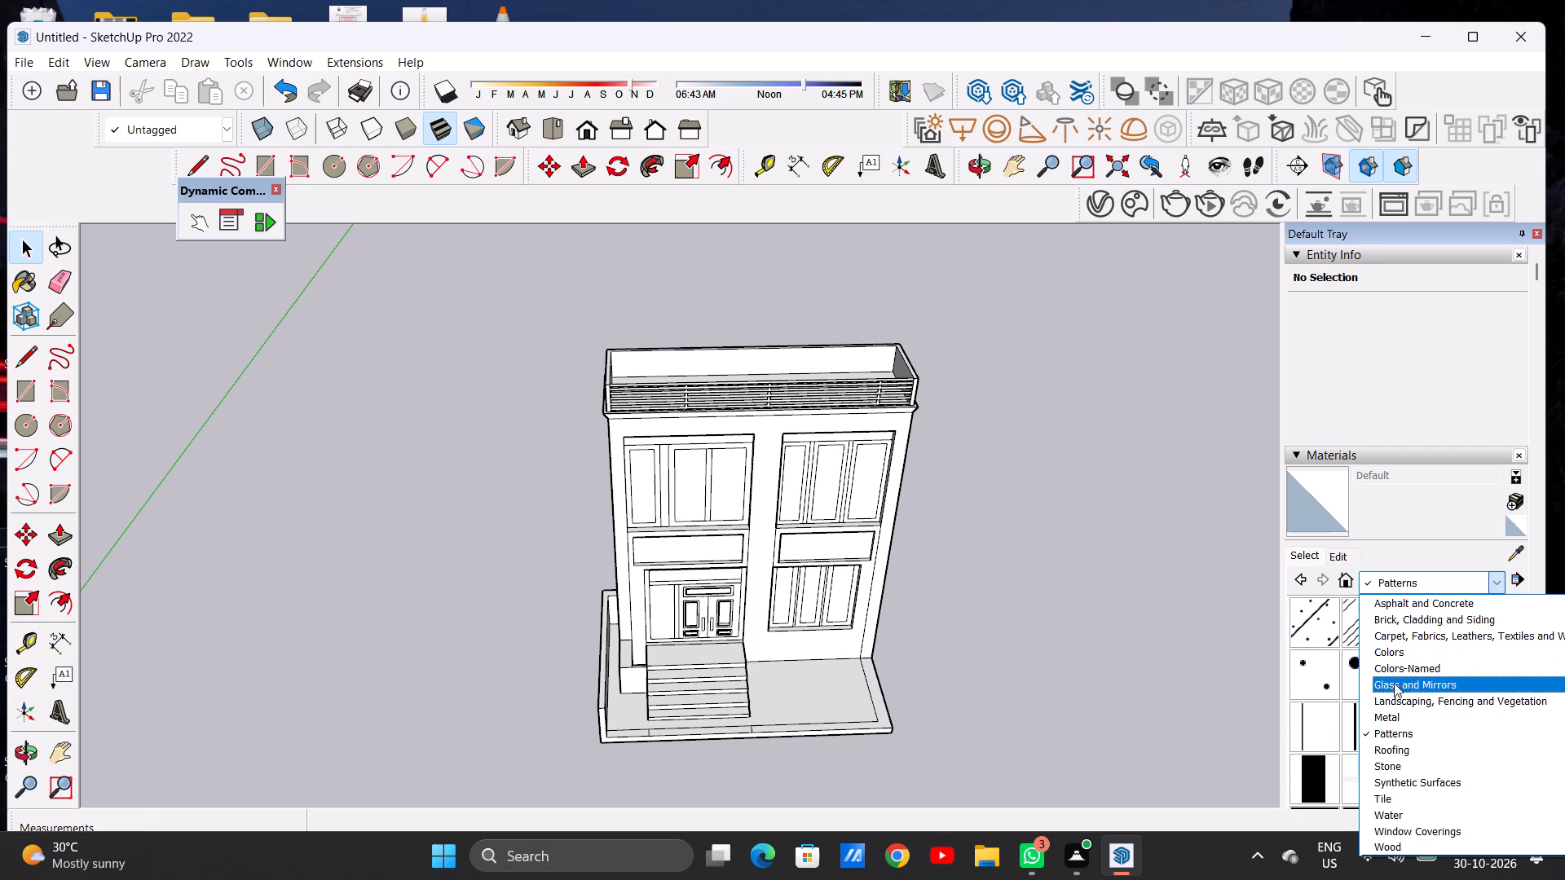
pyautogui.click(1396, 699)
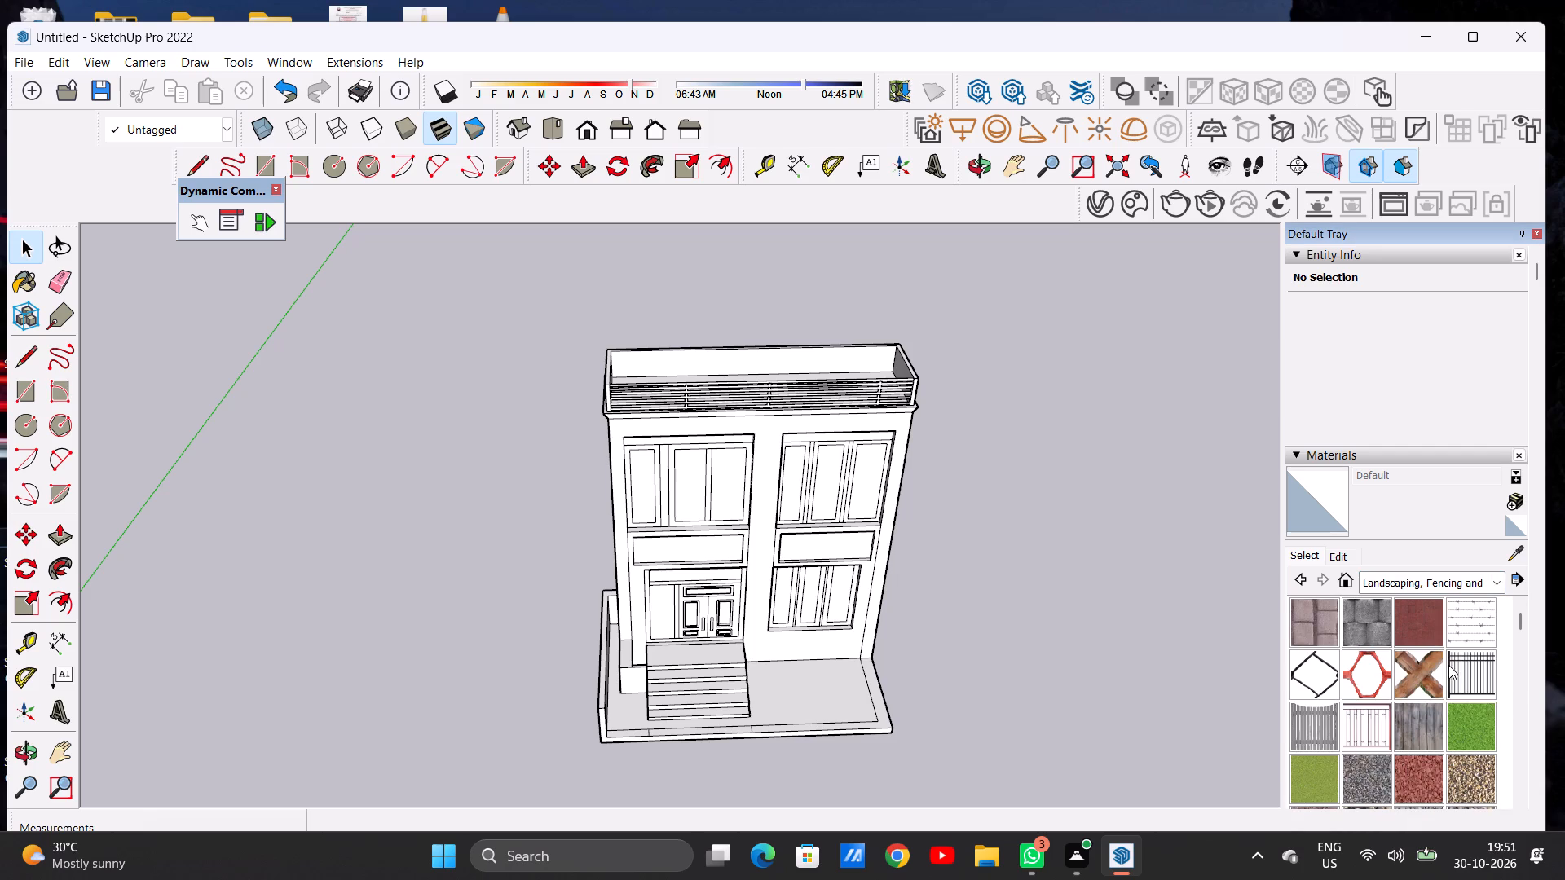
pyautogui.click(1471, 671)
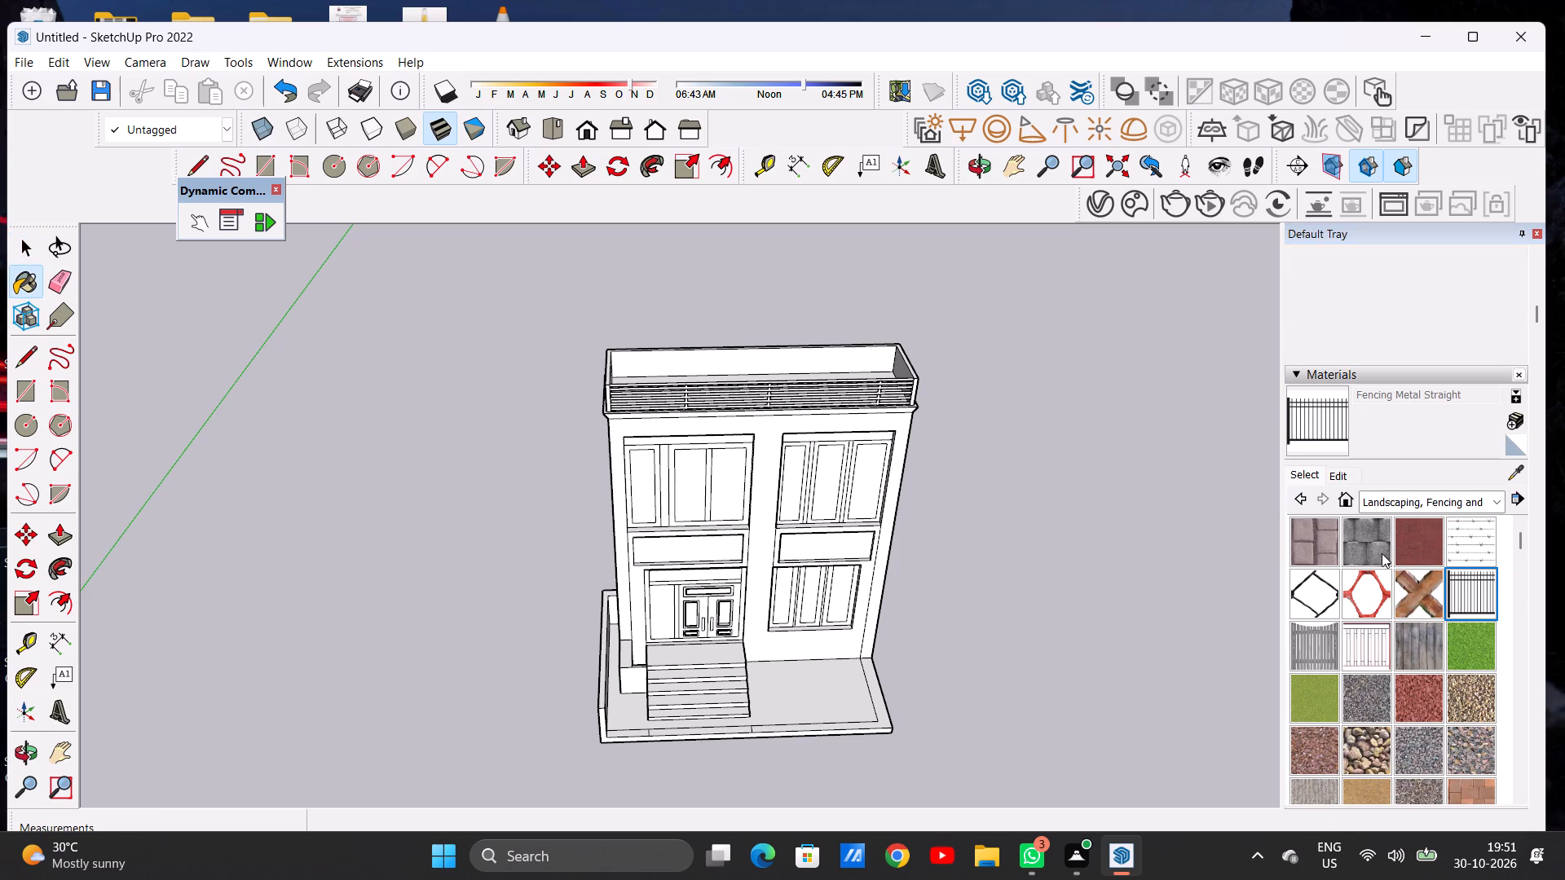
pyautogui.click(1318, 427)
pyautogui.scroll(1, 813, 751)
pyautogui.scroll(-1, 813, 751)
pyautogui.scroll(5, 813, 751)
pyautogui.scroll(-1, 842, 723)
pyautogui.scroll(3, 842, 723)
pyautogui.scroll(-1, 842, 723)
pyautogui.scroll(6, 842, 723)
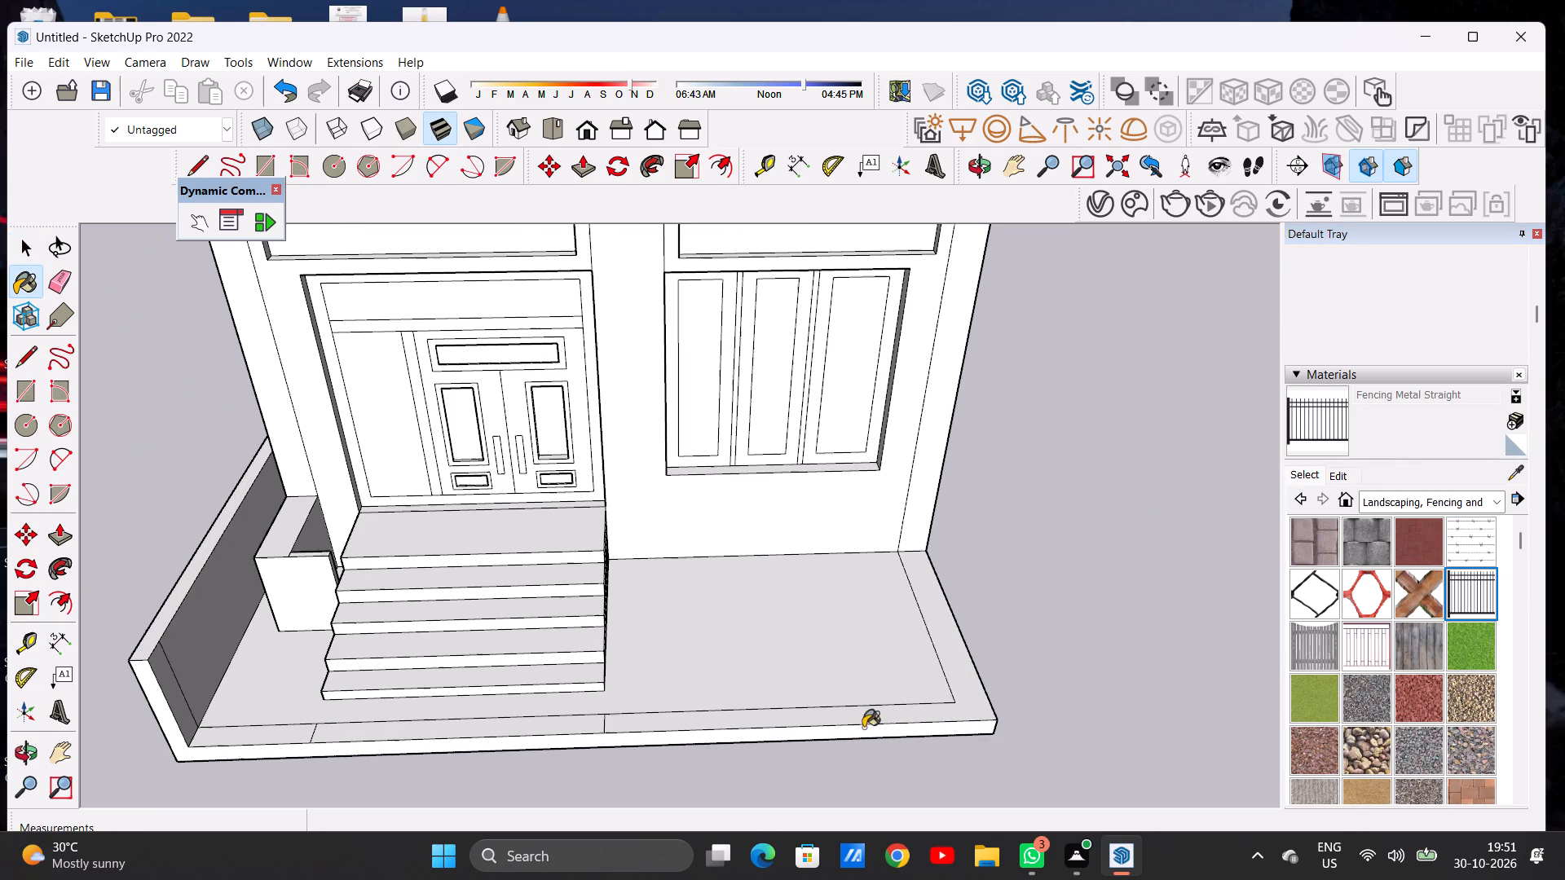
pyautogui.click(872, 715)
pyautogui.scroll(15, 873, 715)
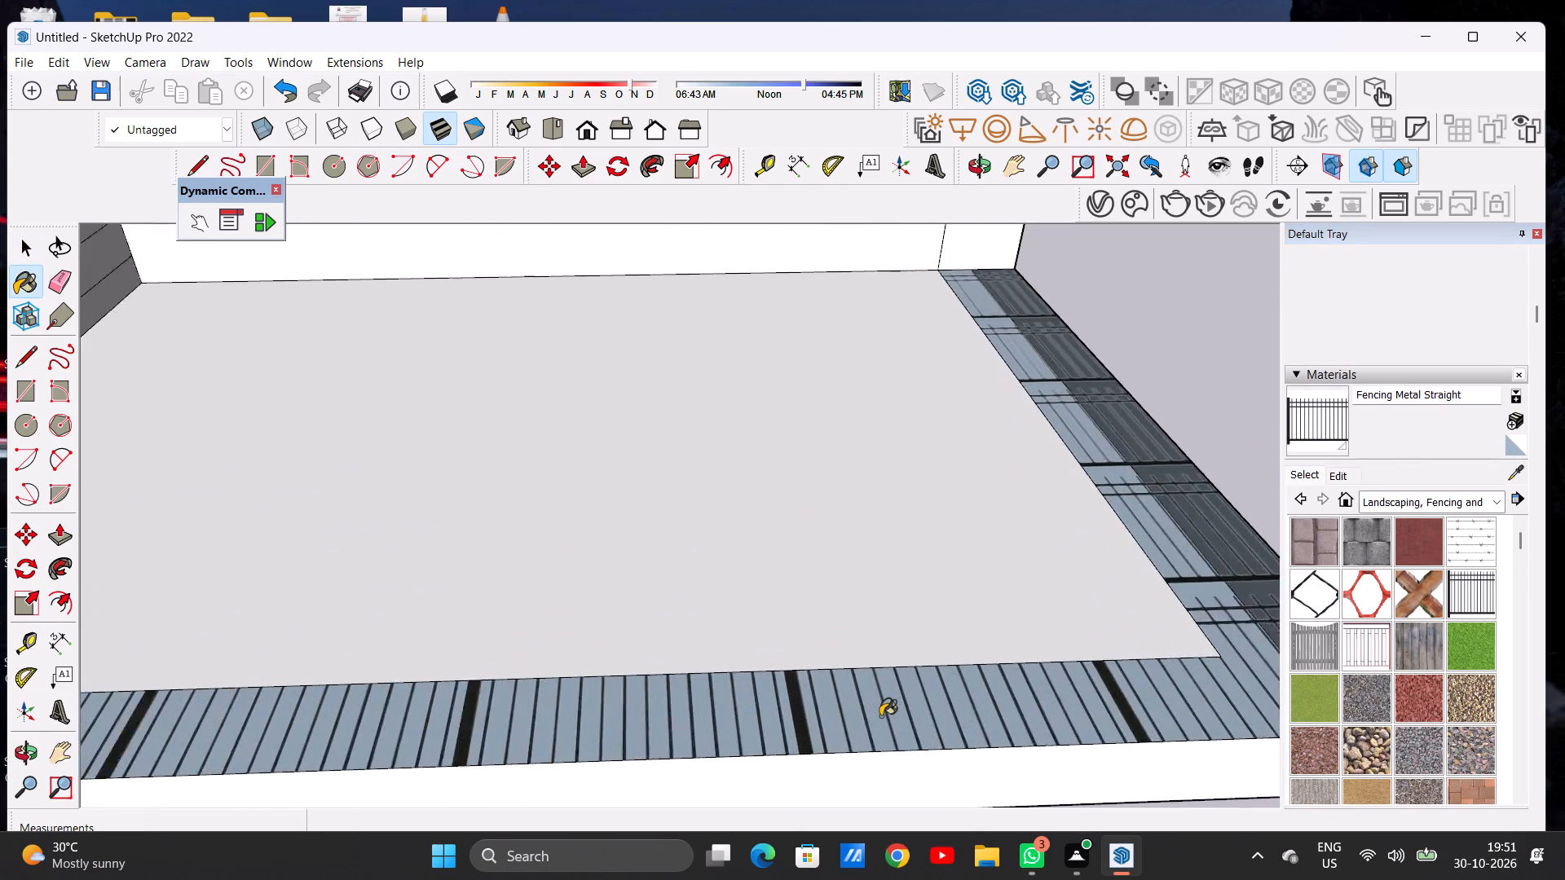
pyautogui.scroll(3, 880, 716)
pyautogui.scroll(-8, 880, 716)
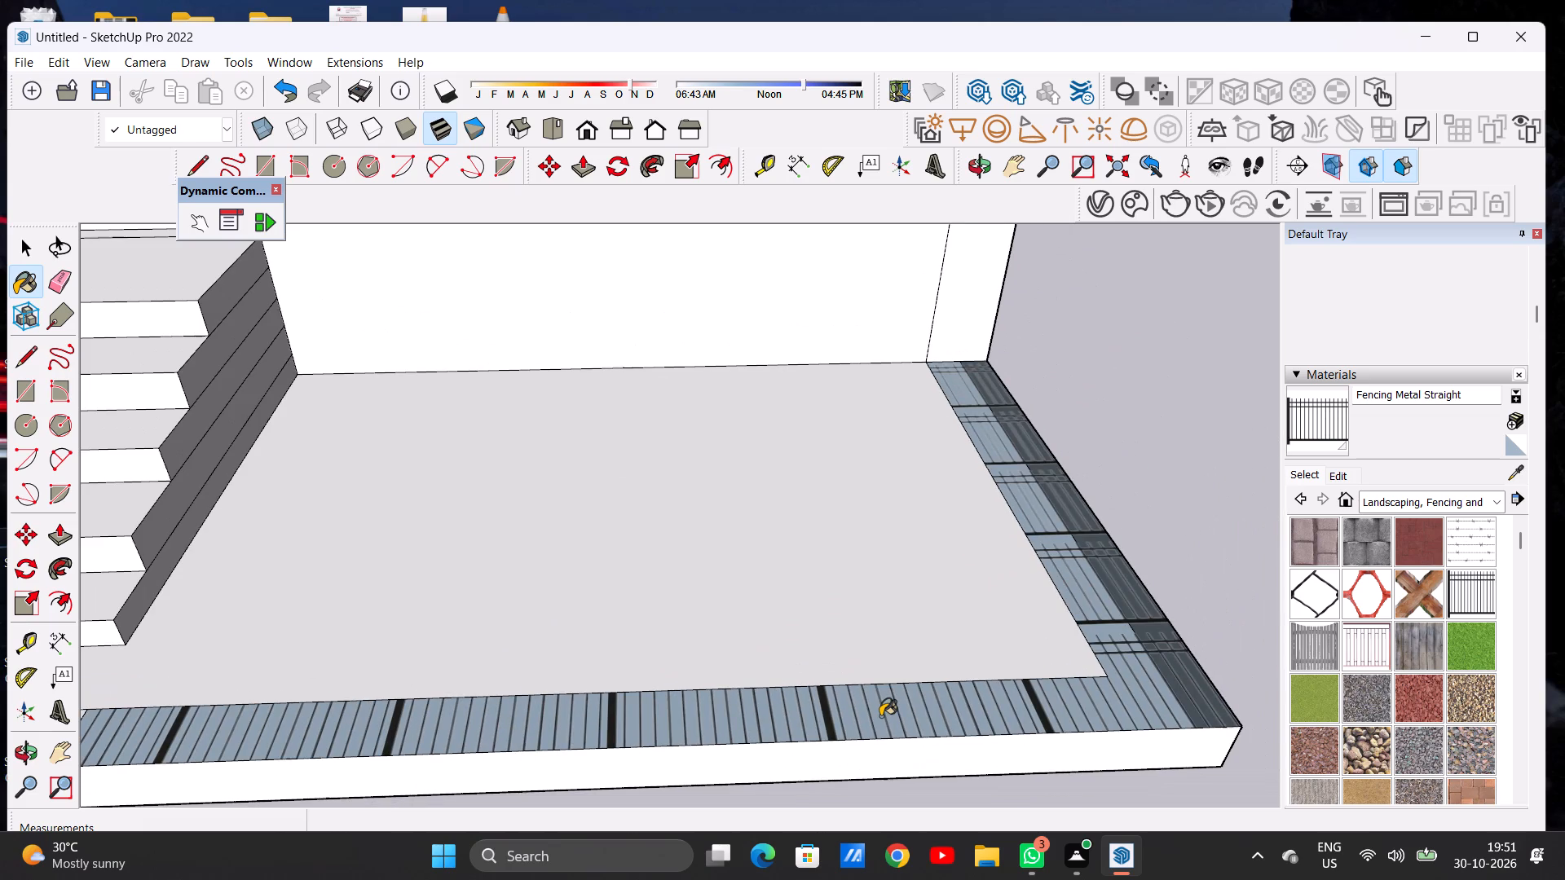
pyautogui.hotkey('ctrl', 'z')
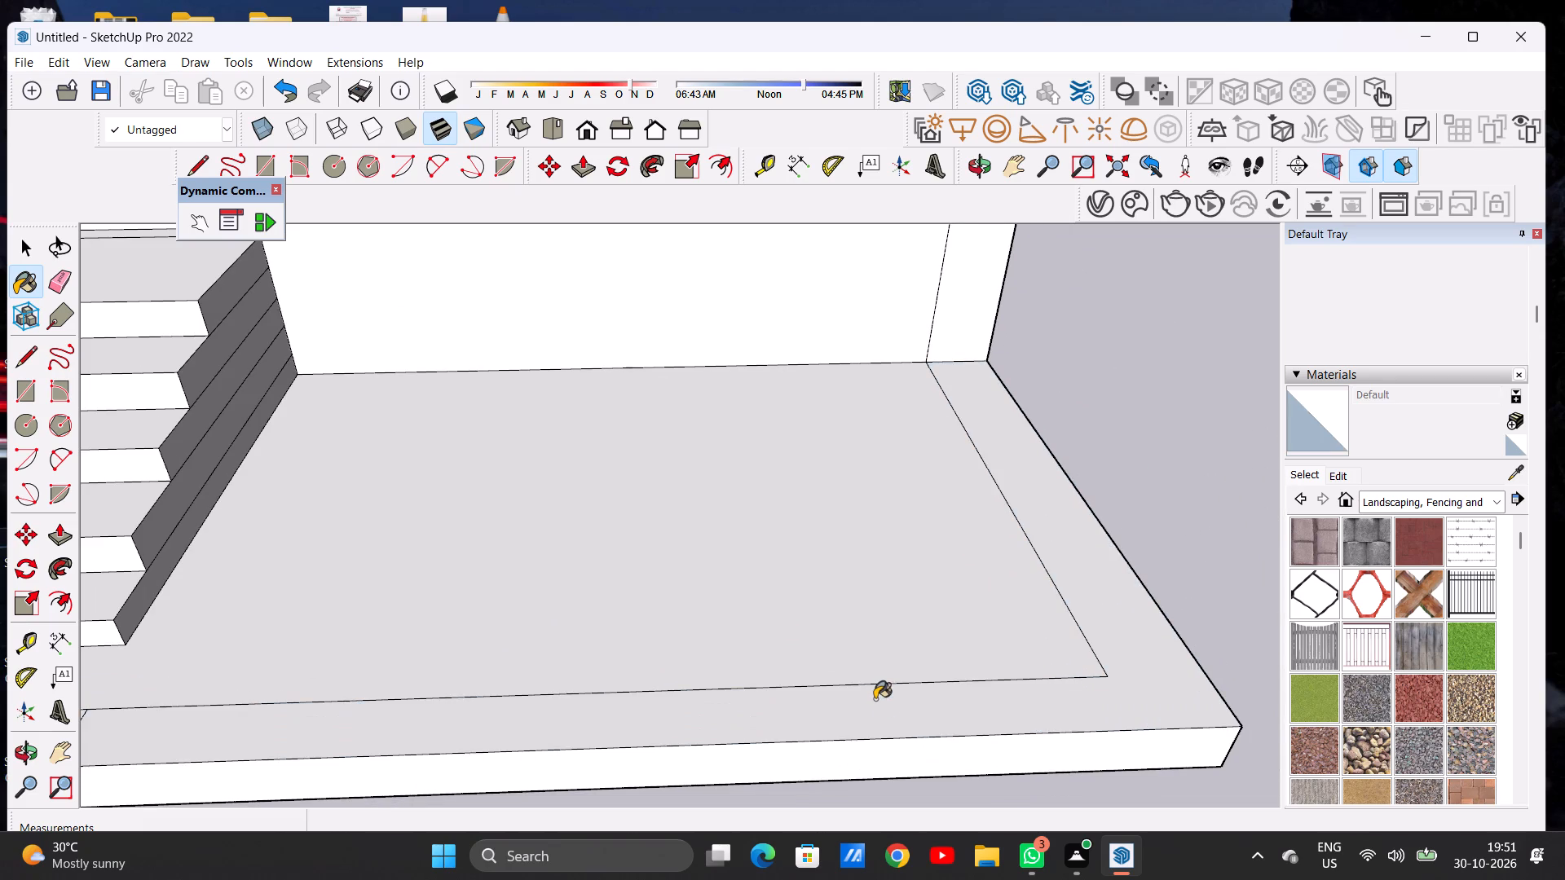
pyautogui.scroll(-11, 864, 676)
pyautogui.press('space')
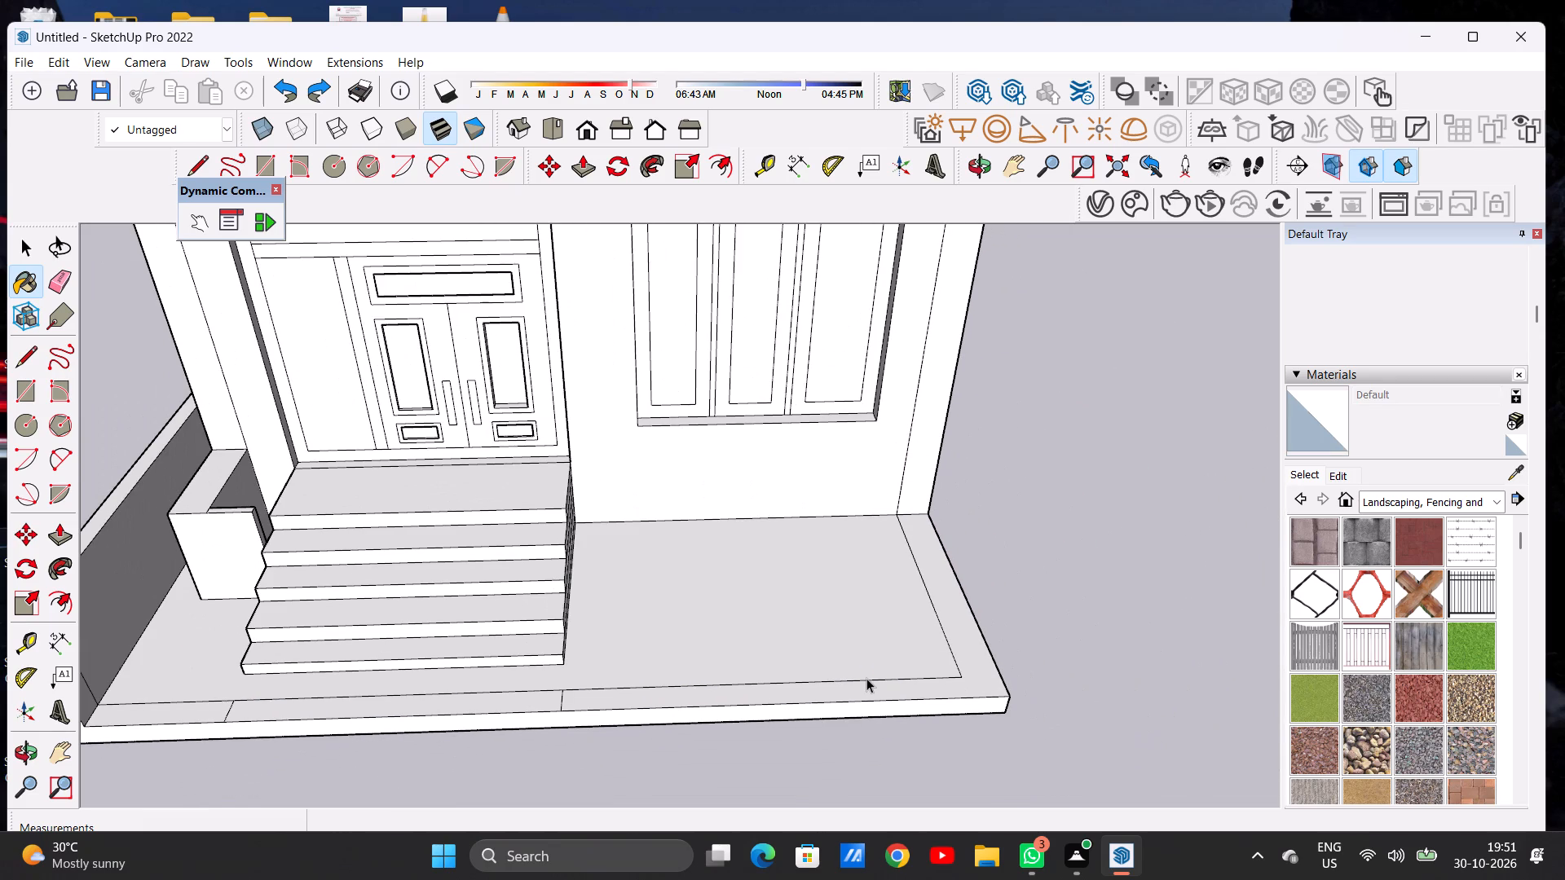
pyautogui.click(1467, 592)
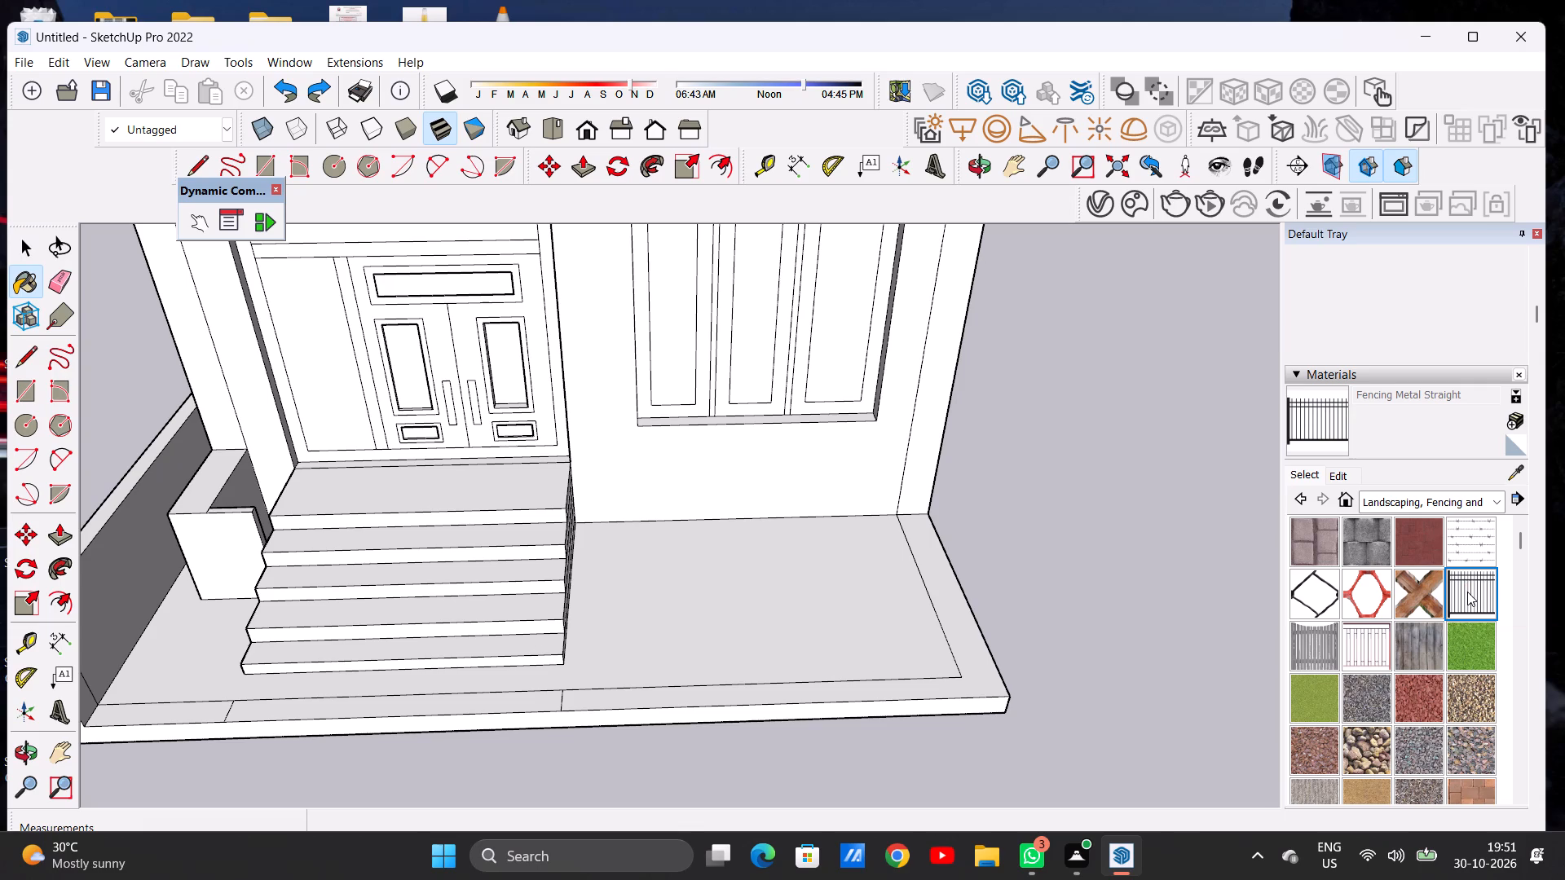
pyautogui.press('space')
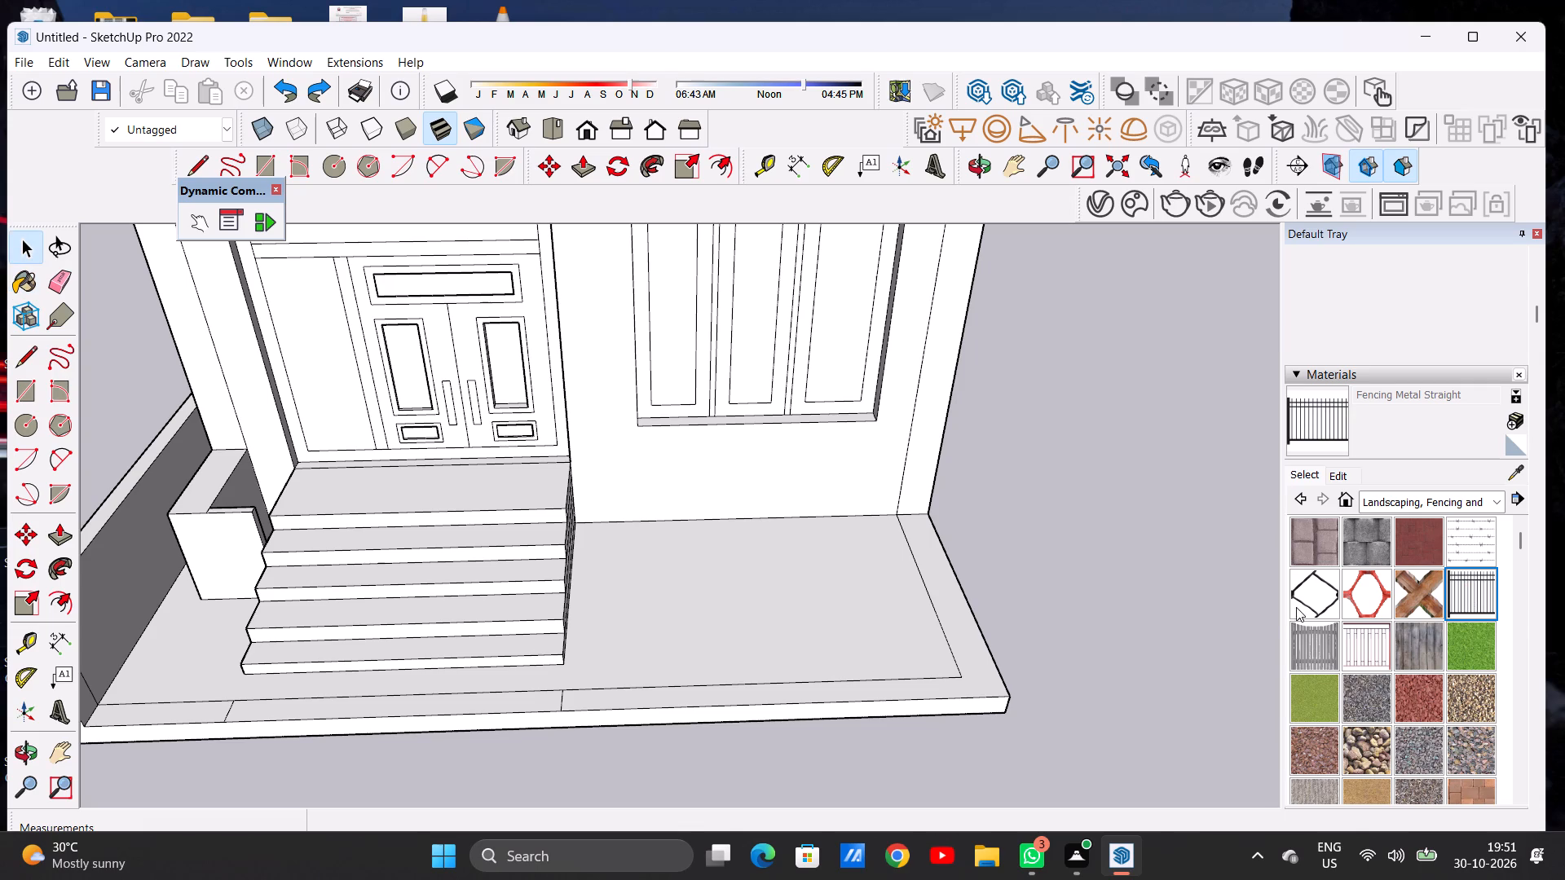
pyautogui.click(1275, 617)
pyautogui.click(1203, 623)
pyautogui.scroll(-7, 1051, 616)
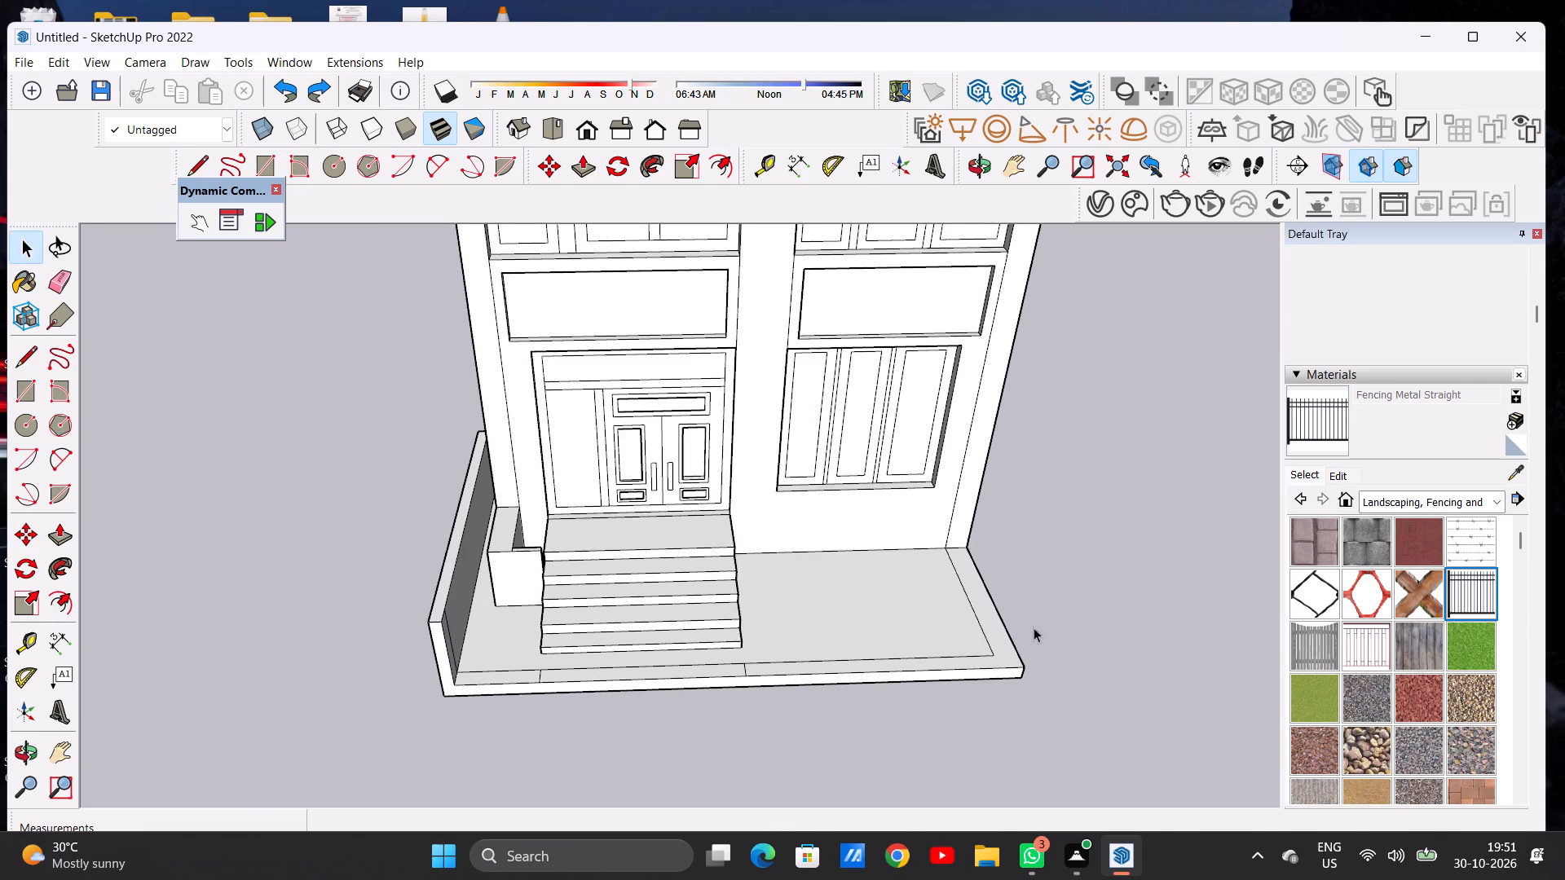
# Push/Pull the short front border strip between the side wall and the steps up about 8' 3 1/2", level with the side wall's top.
pyautogui.scroll(-2, 1021, 631)
pyautogui.scroll(13, 575, 685)
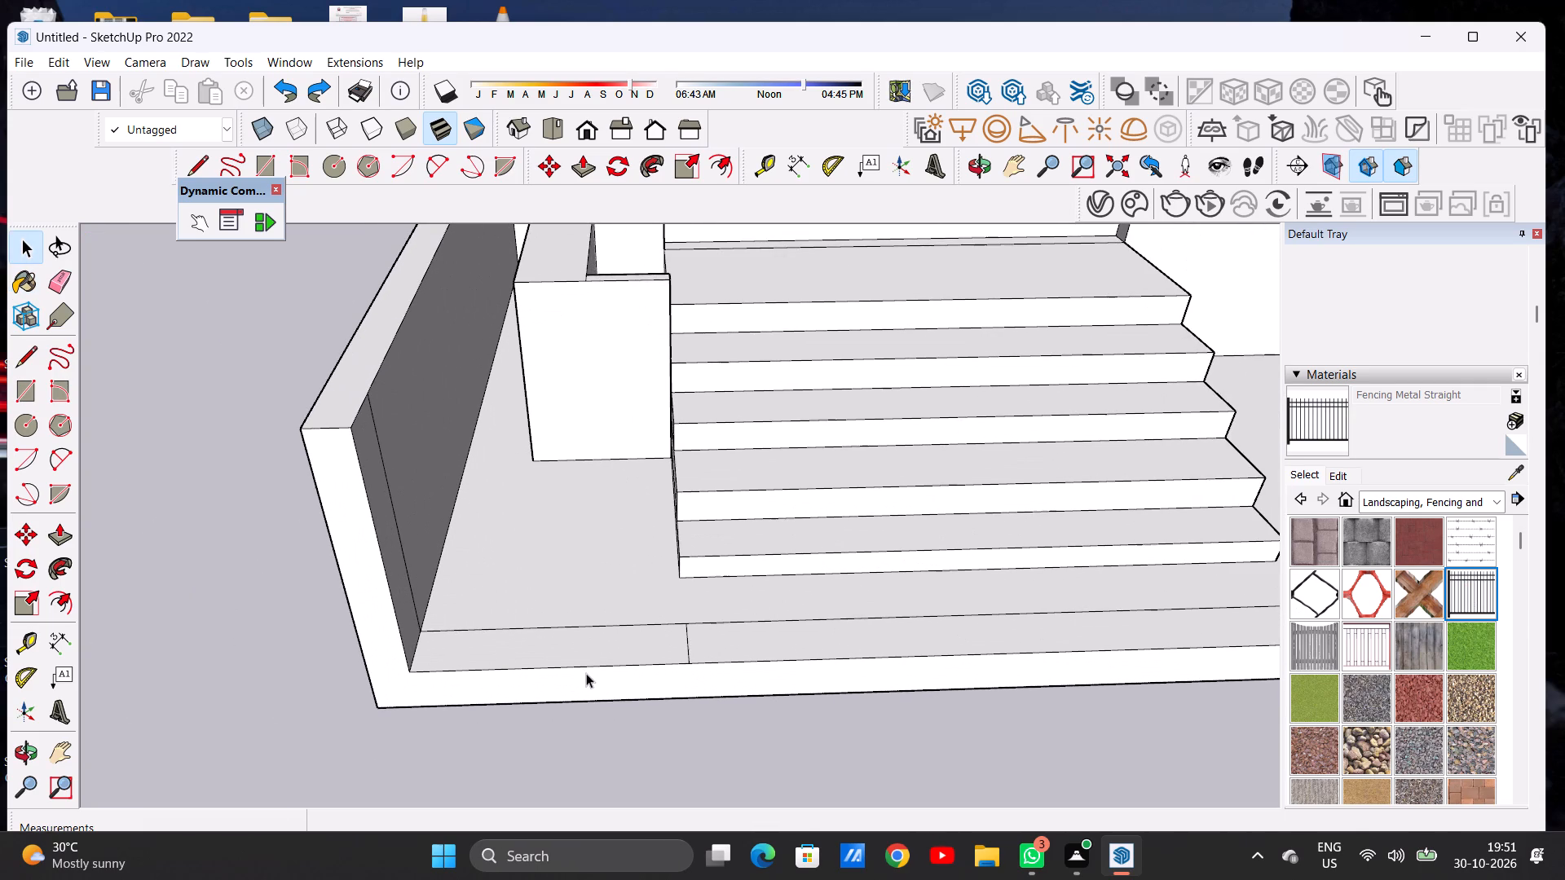
pyautogui.press('p')
pyautogui.scroll(7, 542, 646)
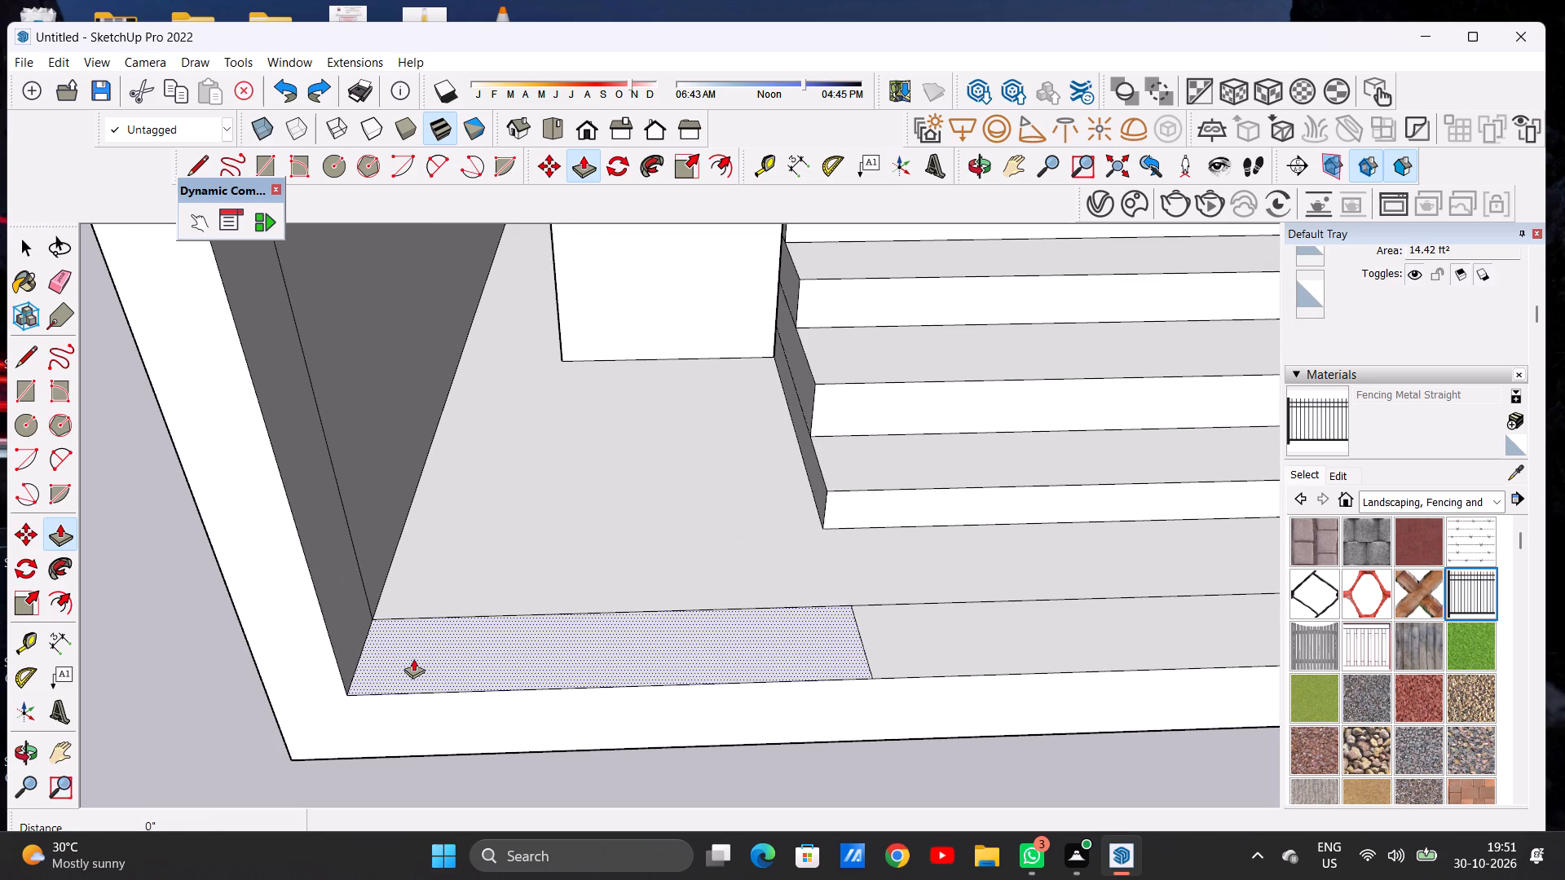
pyautogui.click(413, 658)
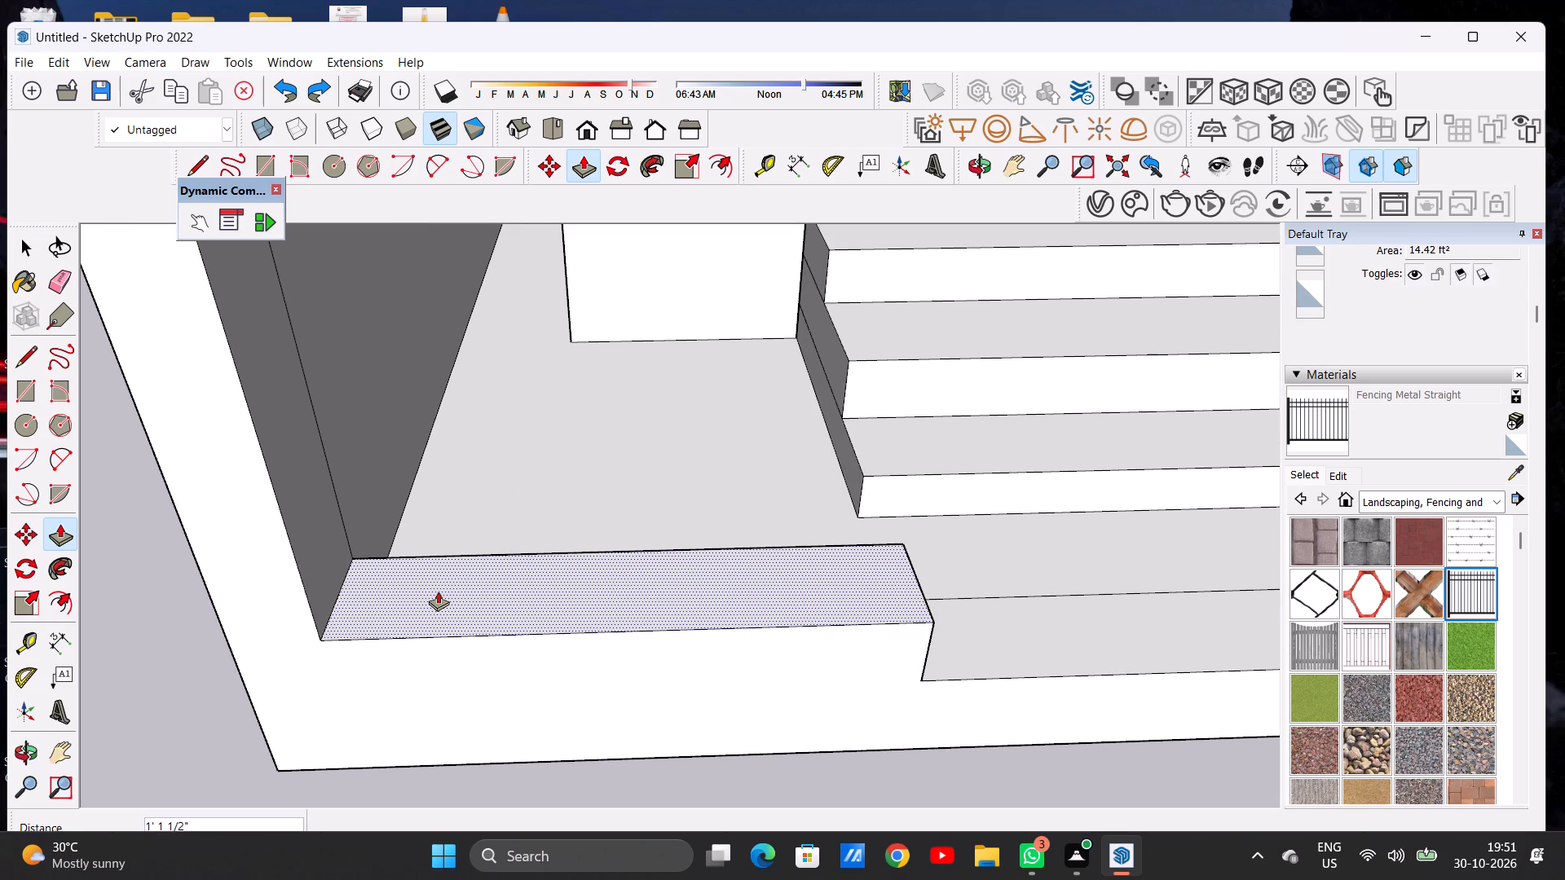
pyautogui.scroll(-10, 464, 468)
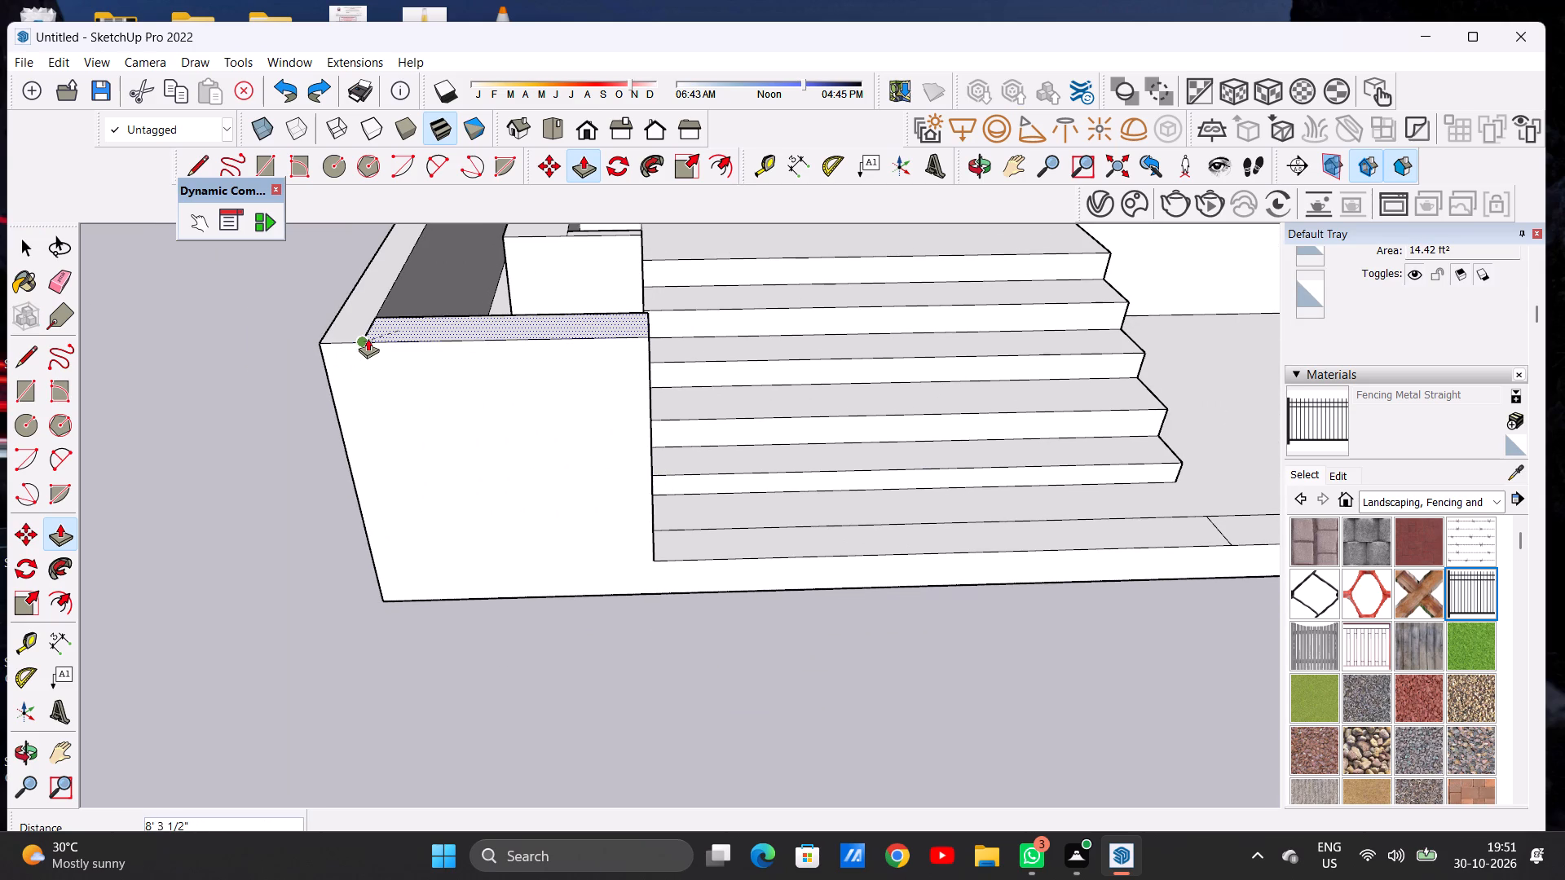
pyautogui.click(368, 338)
pyautogui.press('space')
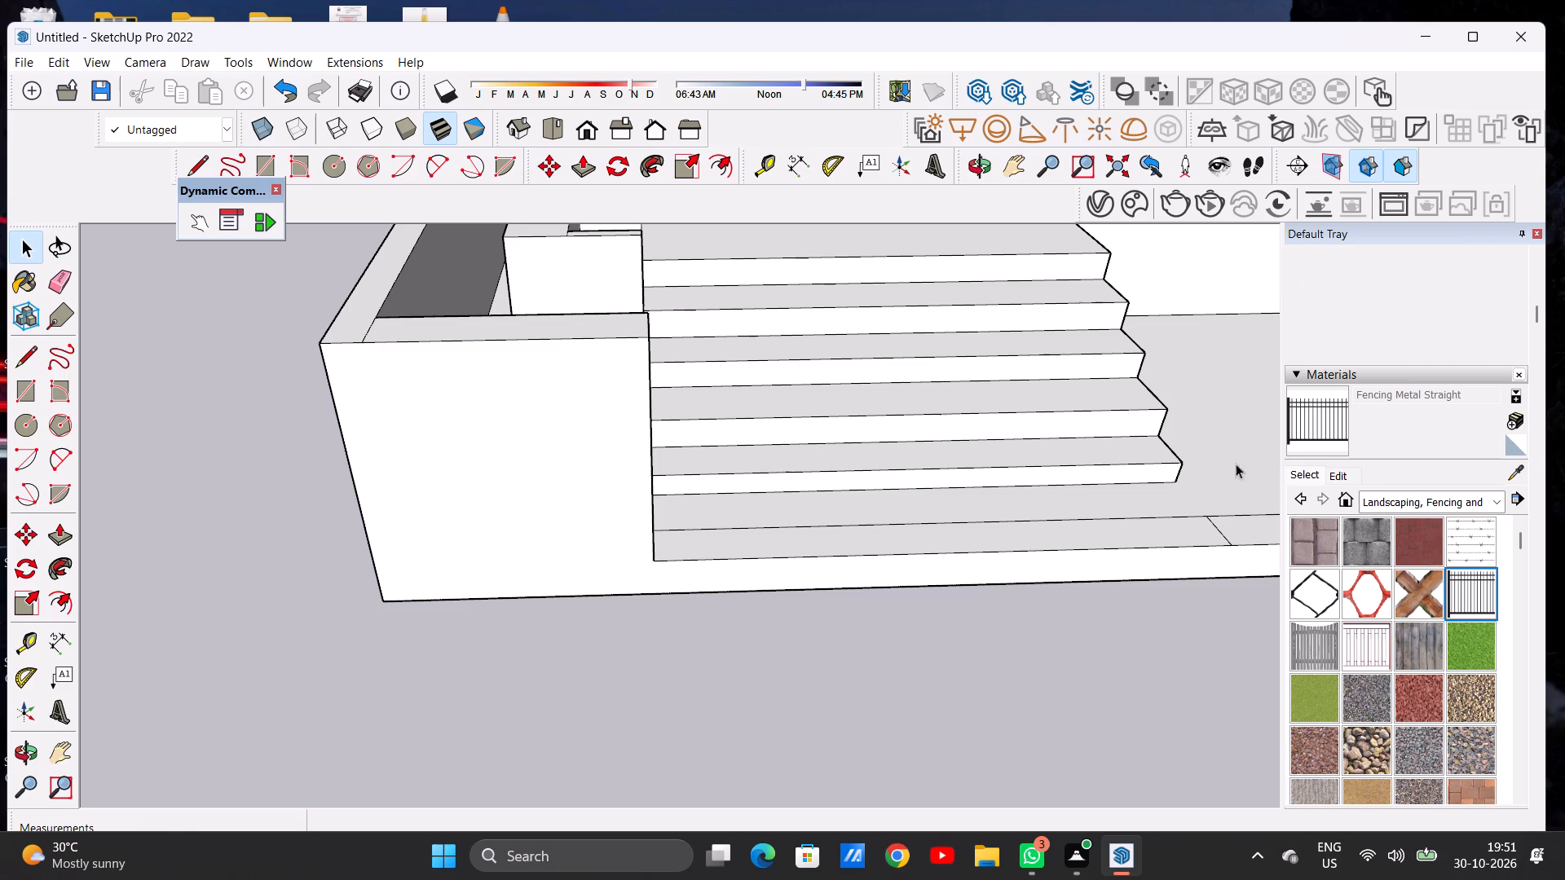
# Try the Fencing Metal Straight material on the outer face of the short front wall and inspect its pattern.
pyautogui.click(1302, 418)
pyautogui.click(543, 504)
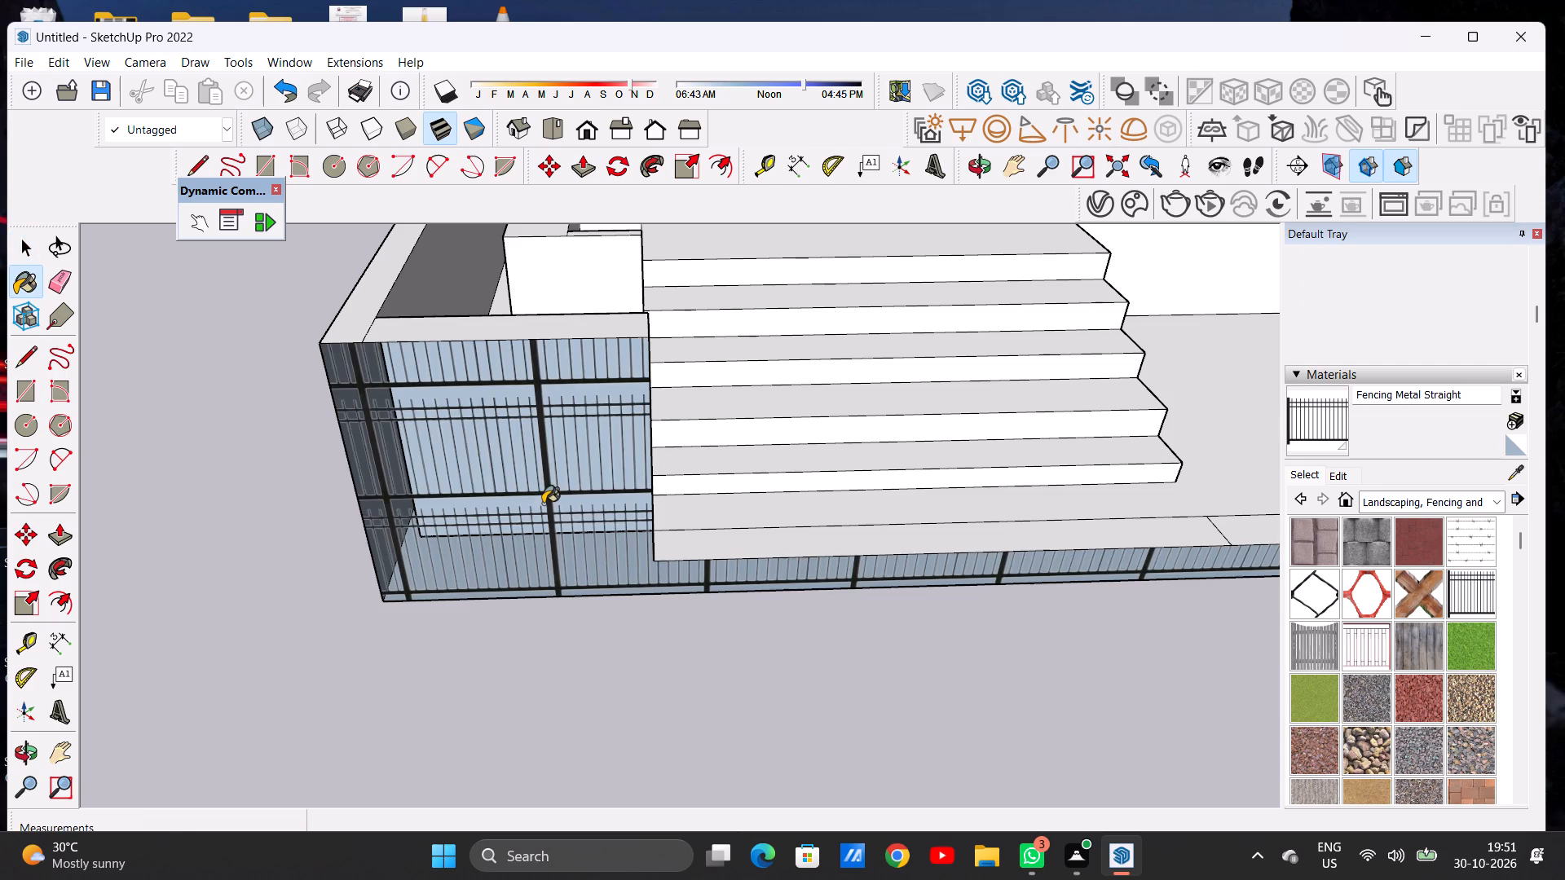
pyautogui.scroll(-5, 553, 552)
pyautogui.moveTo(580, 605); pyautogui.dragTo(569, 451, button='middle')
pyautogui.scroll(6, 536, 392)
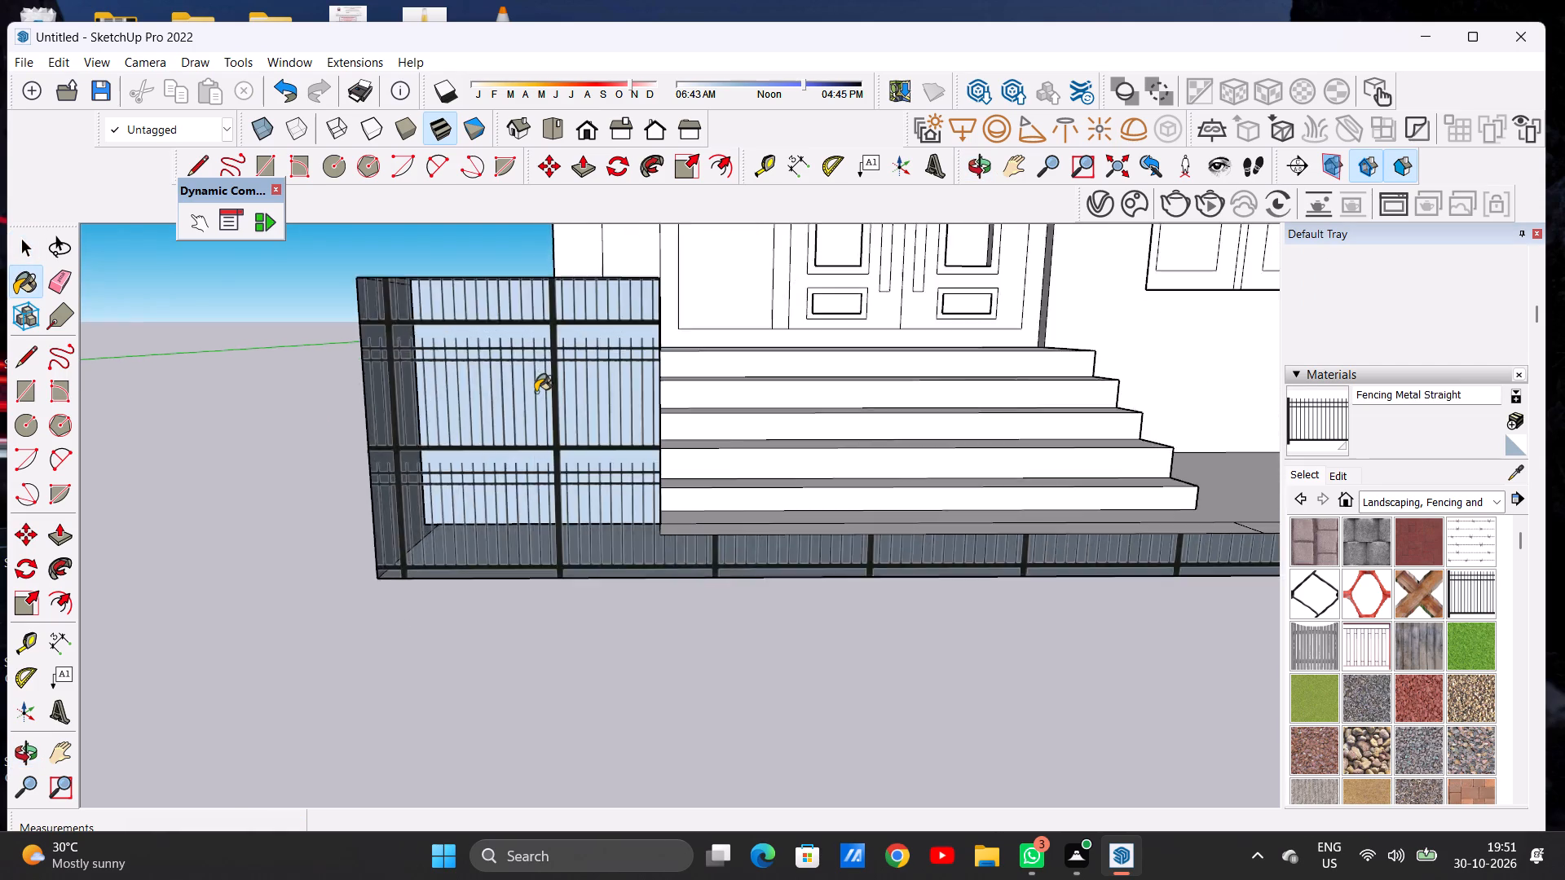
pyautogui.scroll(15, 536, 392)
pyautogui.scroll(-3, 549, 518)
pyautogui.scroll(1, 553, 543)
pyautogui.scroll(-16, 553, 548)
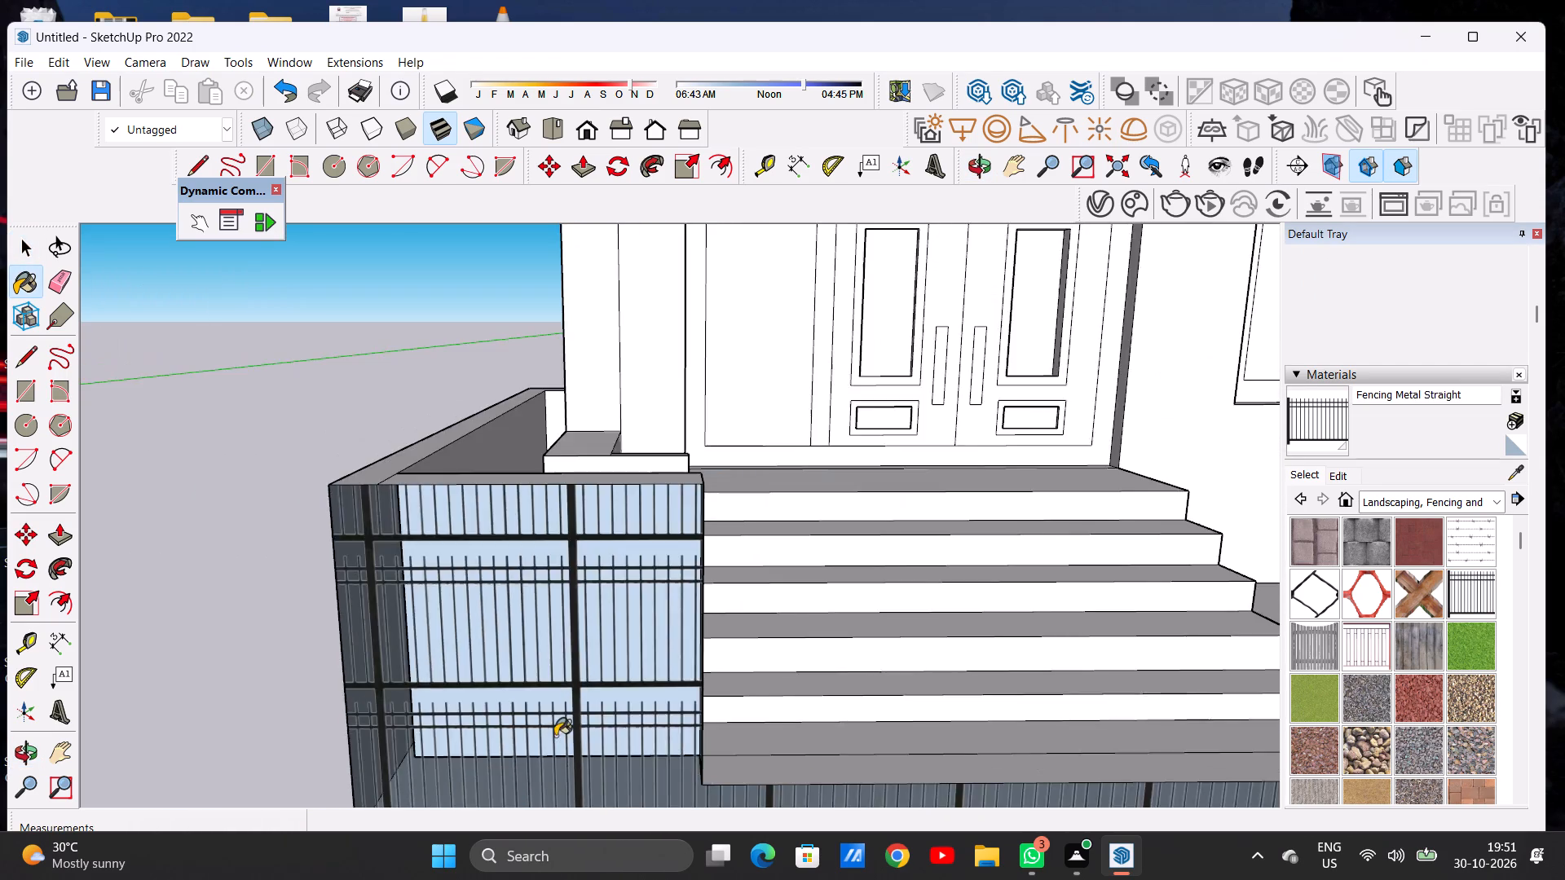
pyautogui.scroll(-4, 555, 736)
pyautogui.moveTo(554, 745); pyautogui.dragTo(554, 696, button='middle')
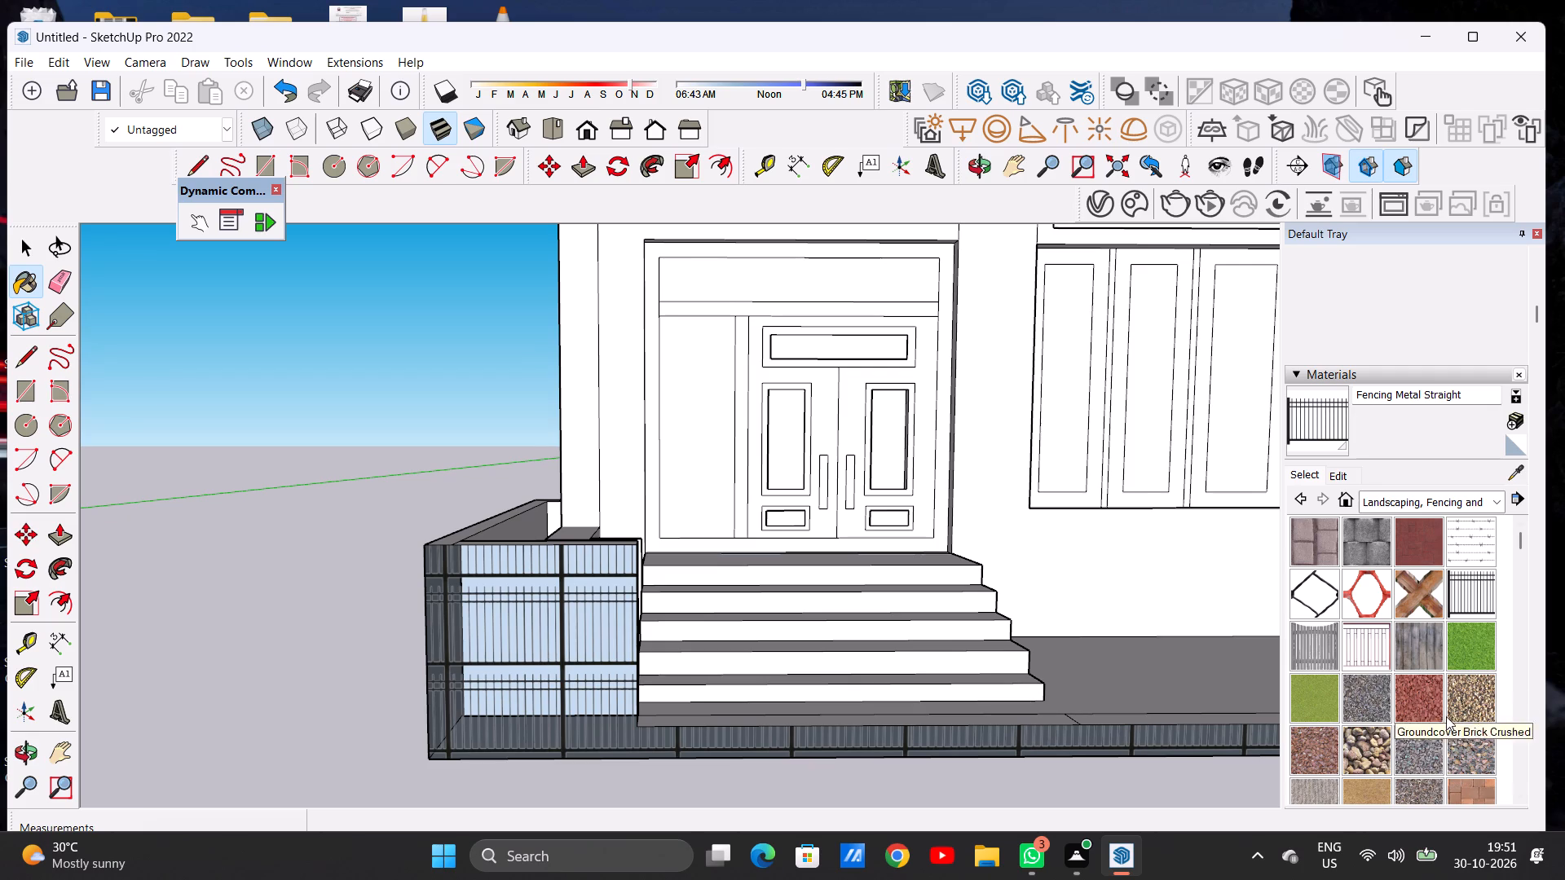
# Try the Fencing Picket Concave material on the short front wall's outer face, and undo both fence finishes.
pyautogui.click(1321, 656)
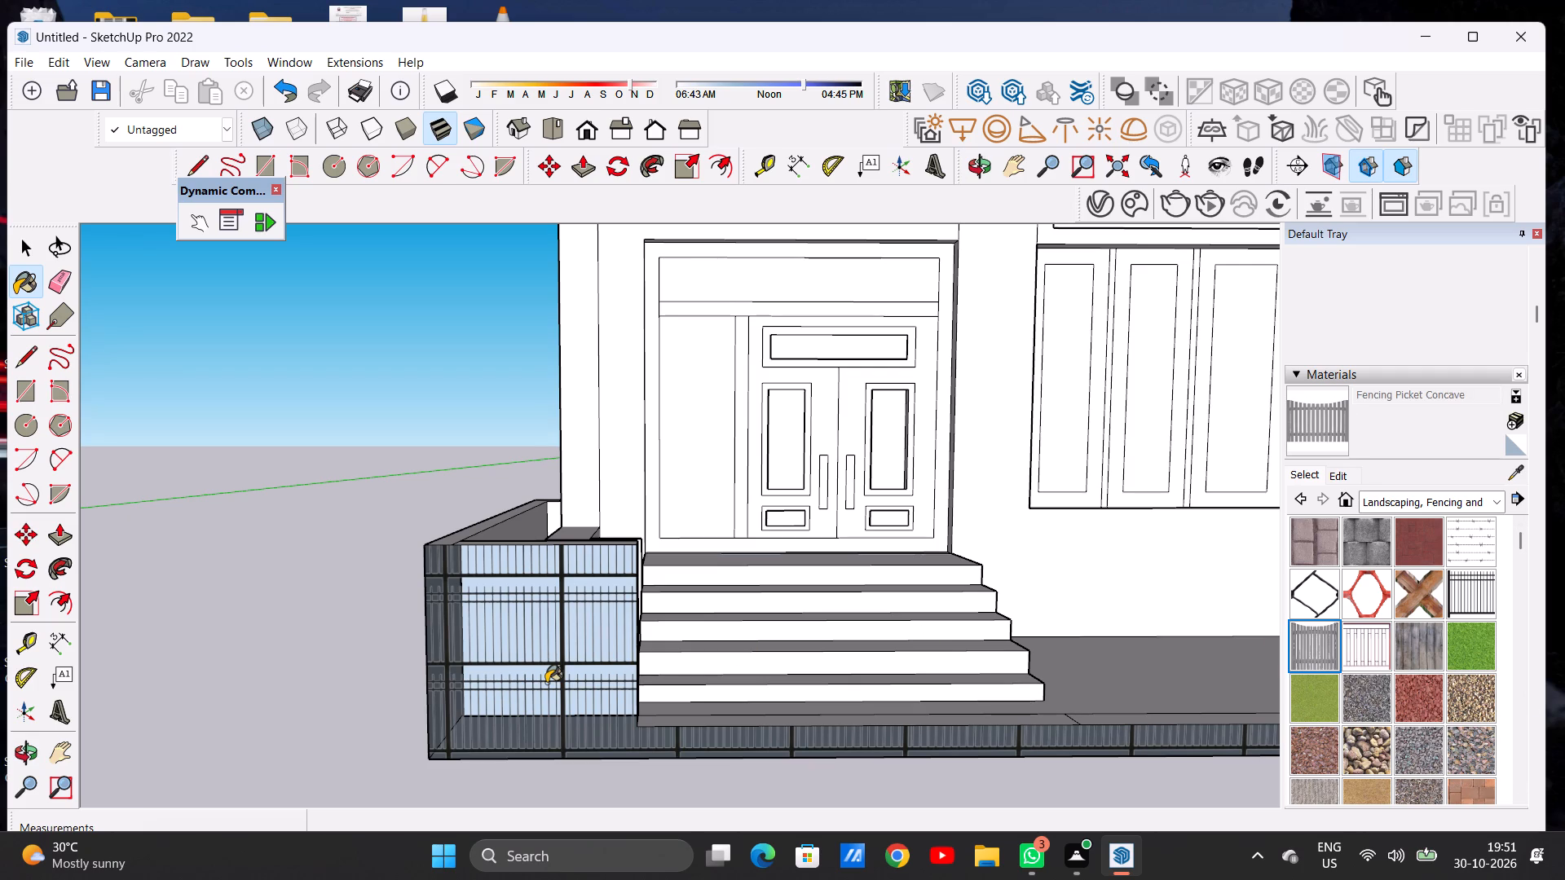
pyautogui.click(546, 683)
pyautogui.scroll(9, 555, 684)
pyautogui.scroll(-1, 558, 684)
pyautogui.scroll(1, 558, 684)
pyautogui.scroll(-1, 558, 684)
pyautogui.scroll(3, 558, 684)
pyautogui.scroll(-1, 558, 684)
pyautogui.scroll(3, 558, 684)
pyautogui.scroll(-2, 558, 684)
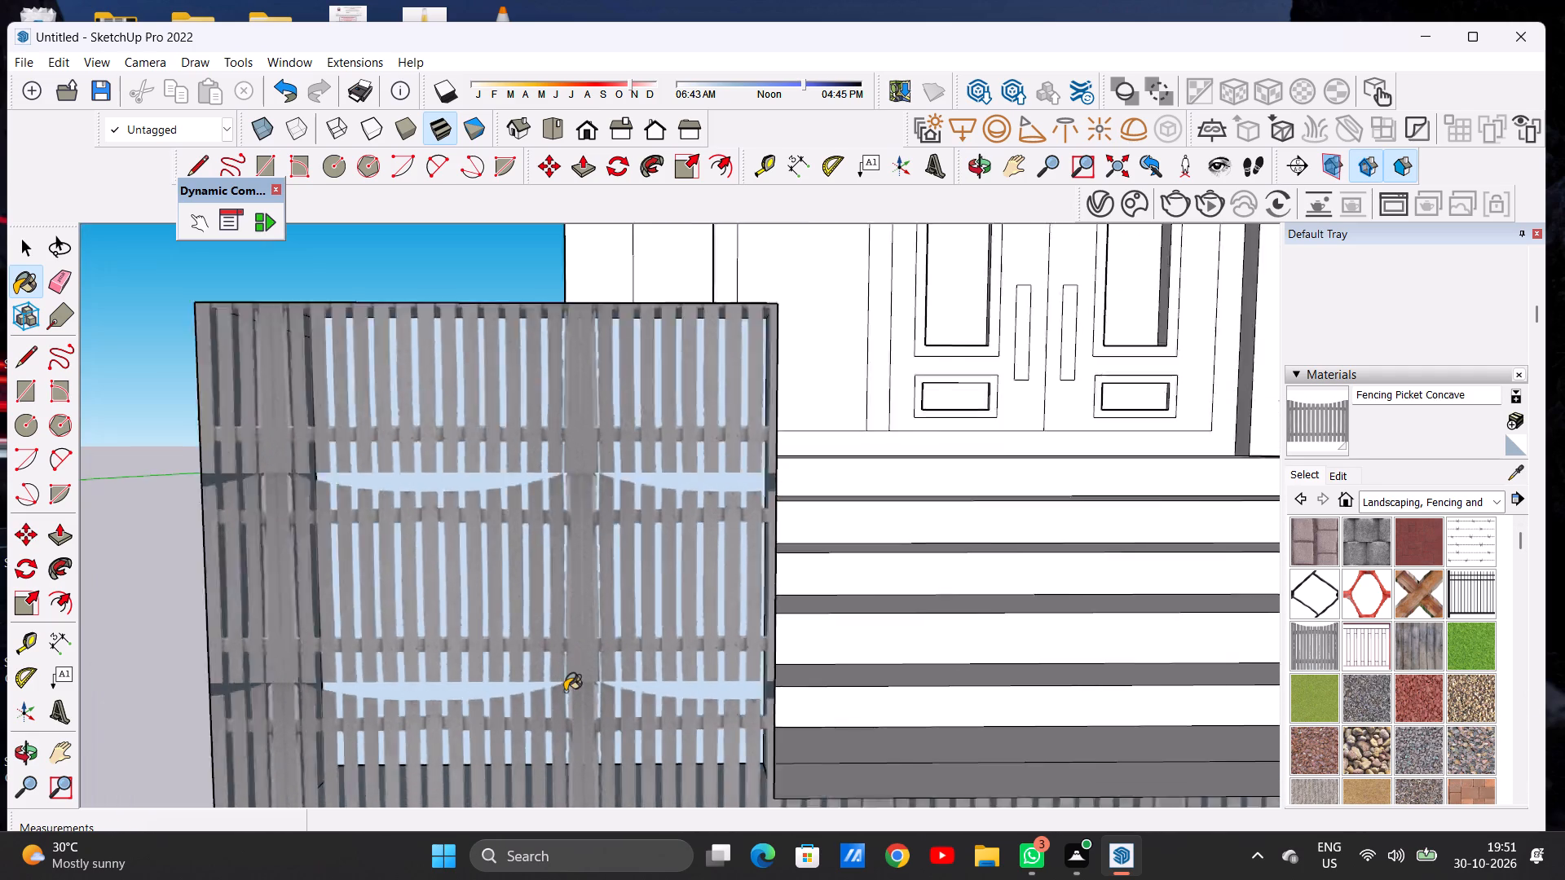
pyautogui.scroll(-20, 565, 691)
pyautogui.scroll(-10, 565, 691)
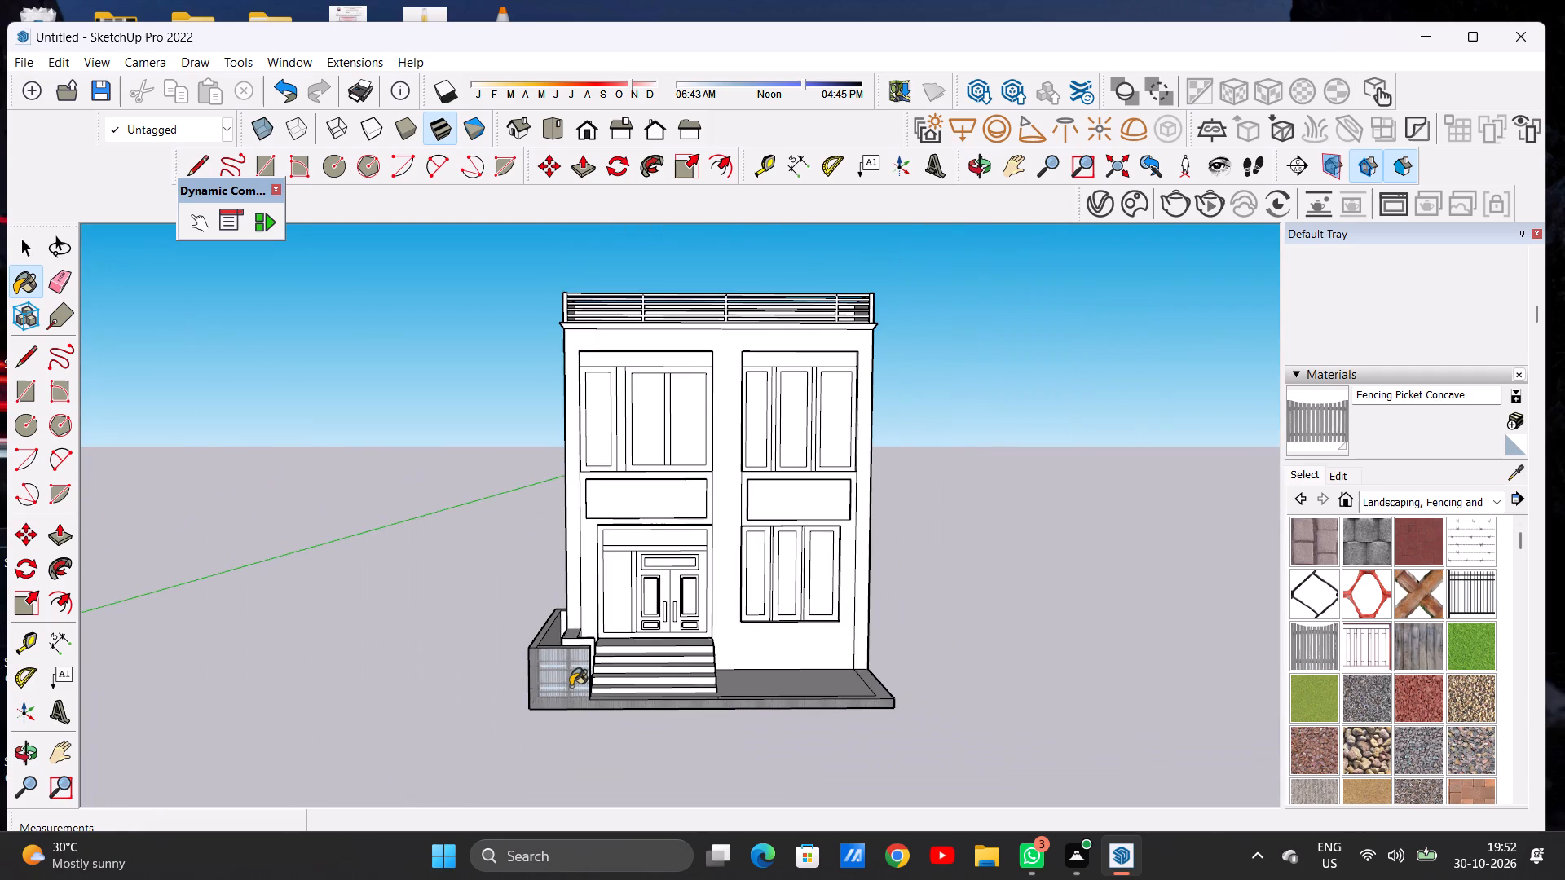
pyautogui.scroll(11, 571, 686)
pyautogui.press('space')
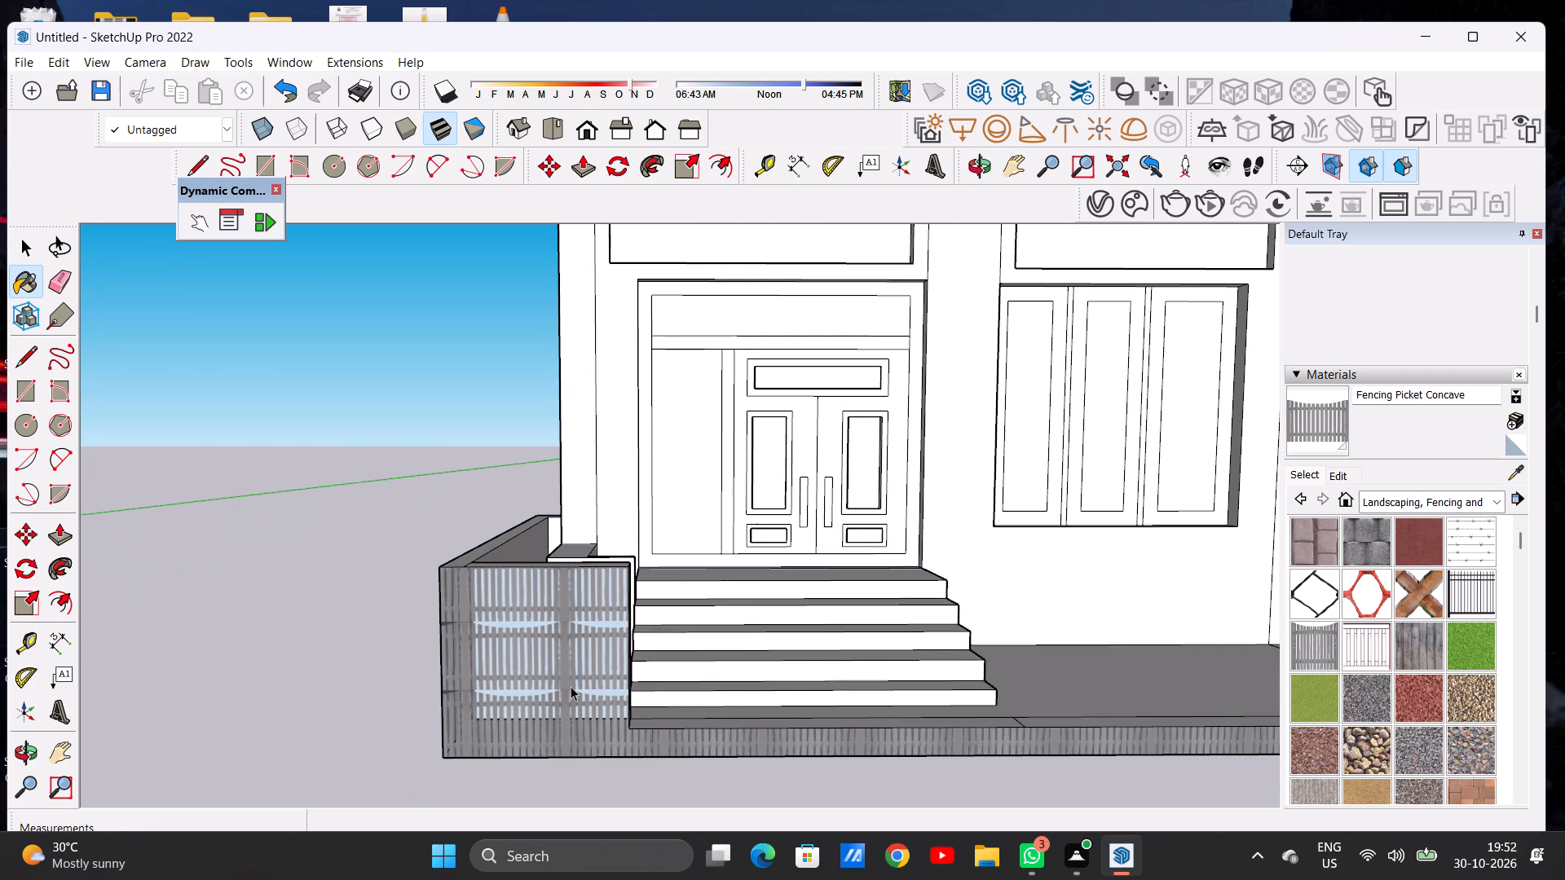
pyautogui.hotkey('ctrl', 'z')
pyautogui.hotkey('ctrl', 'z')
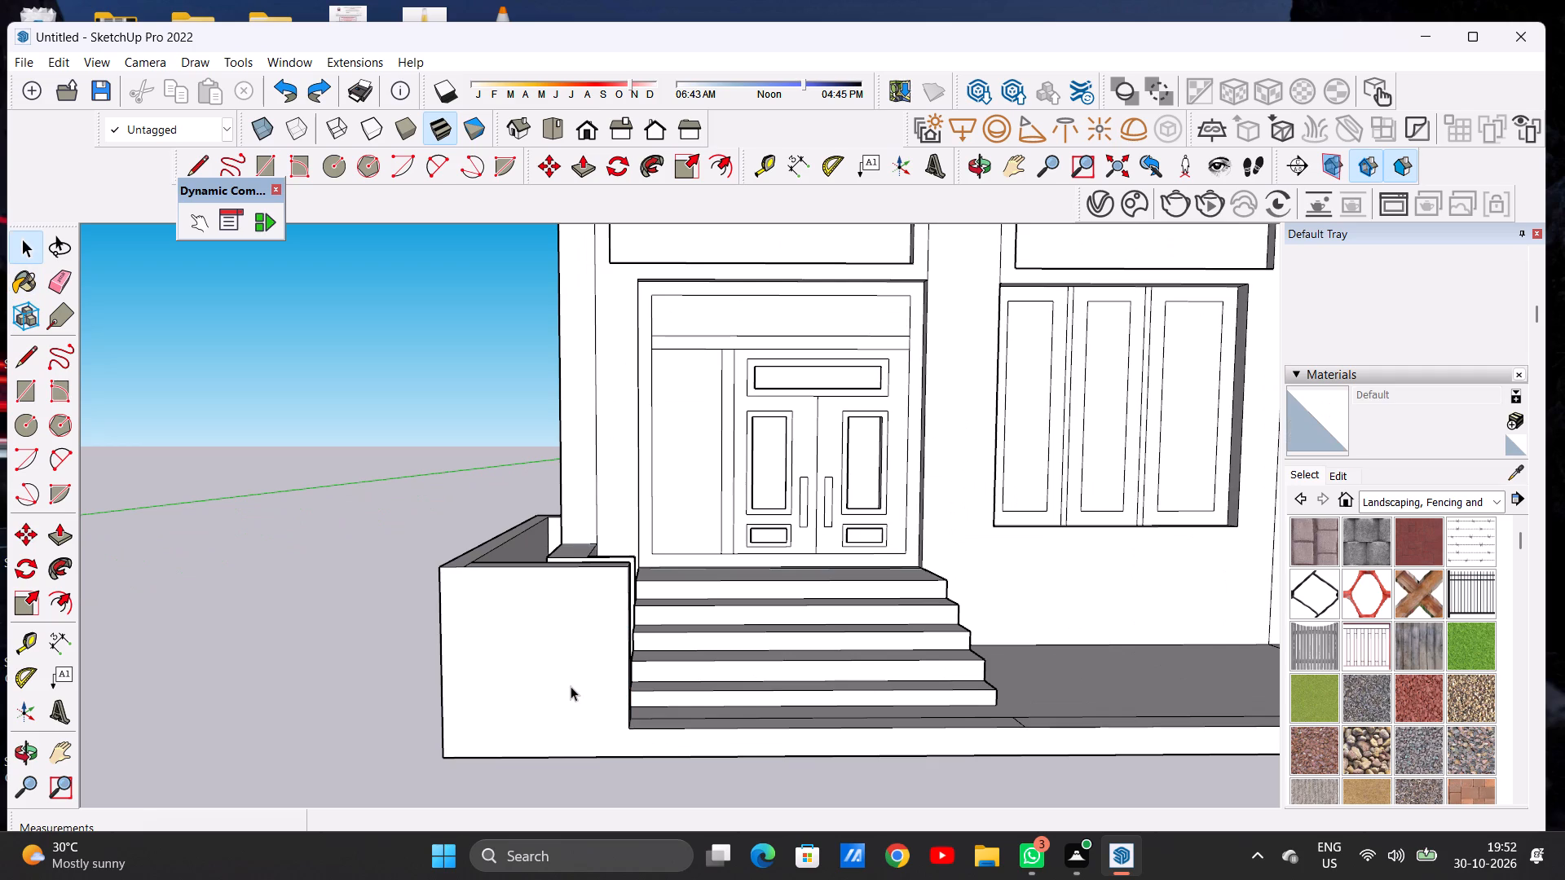
# Examine the building front, the short front wall and the remaining border strip of the base slab.
pyautogui.scroll(-14, 492, 647)
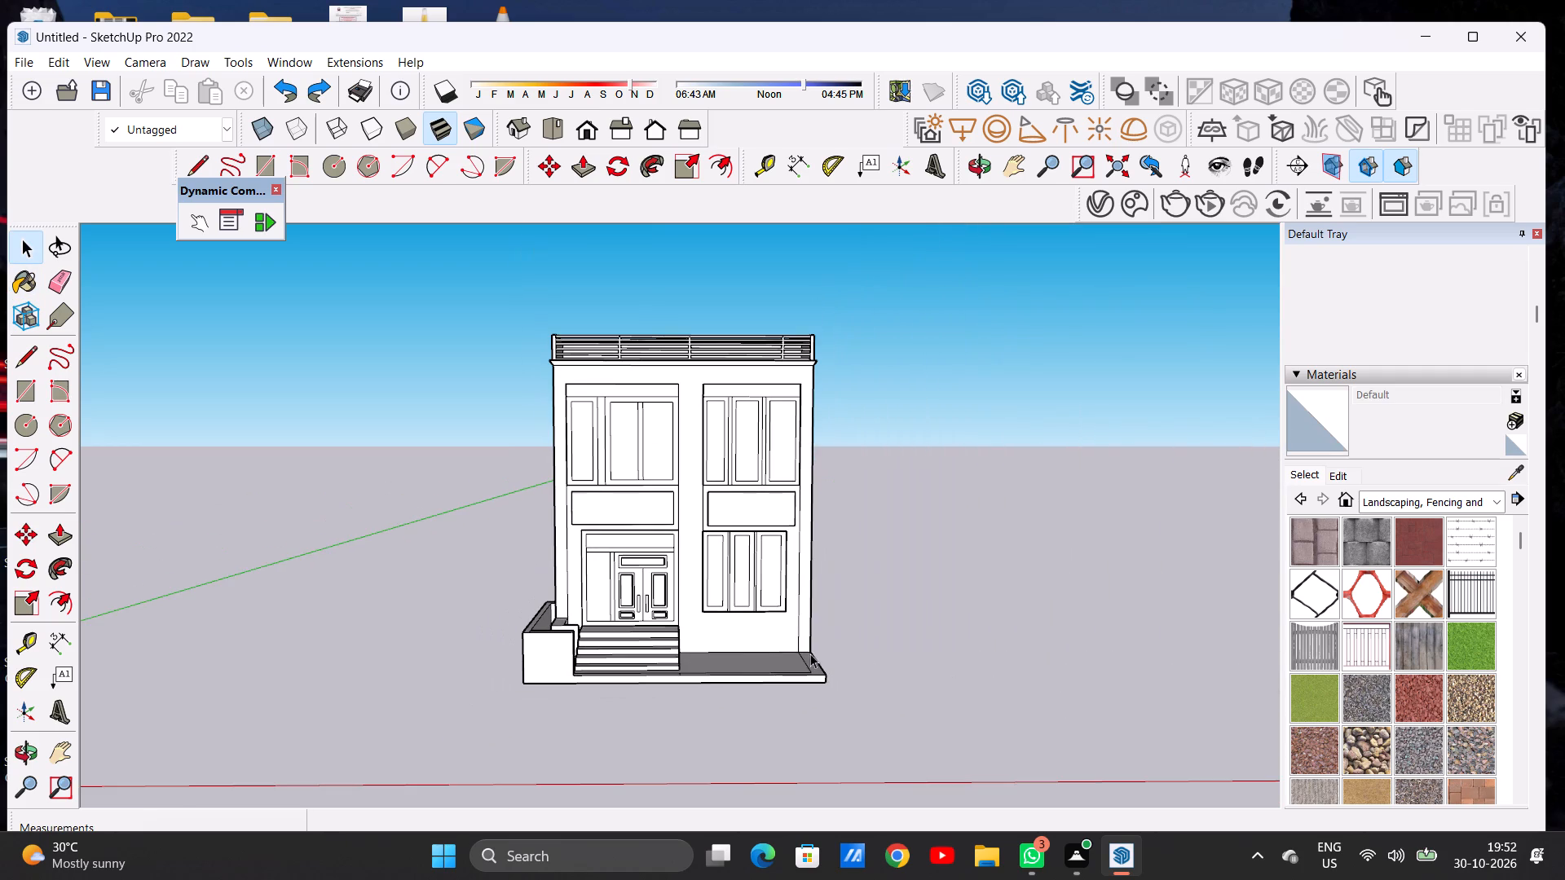
pyautogui.moveTo(809, 653); pyautogui.dragTo(808, 748, button='middle')
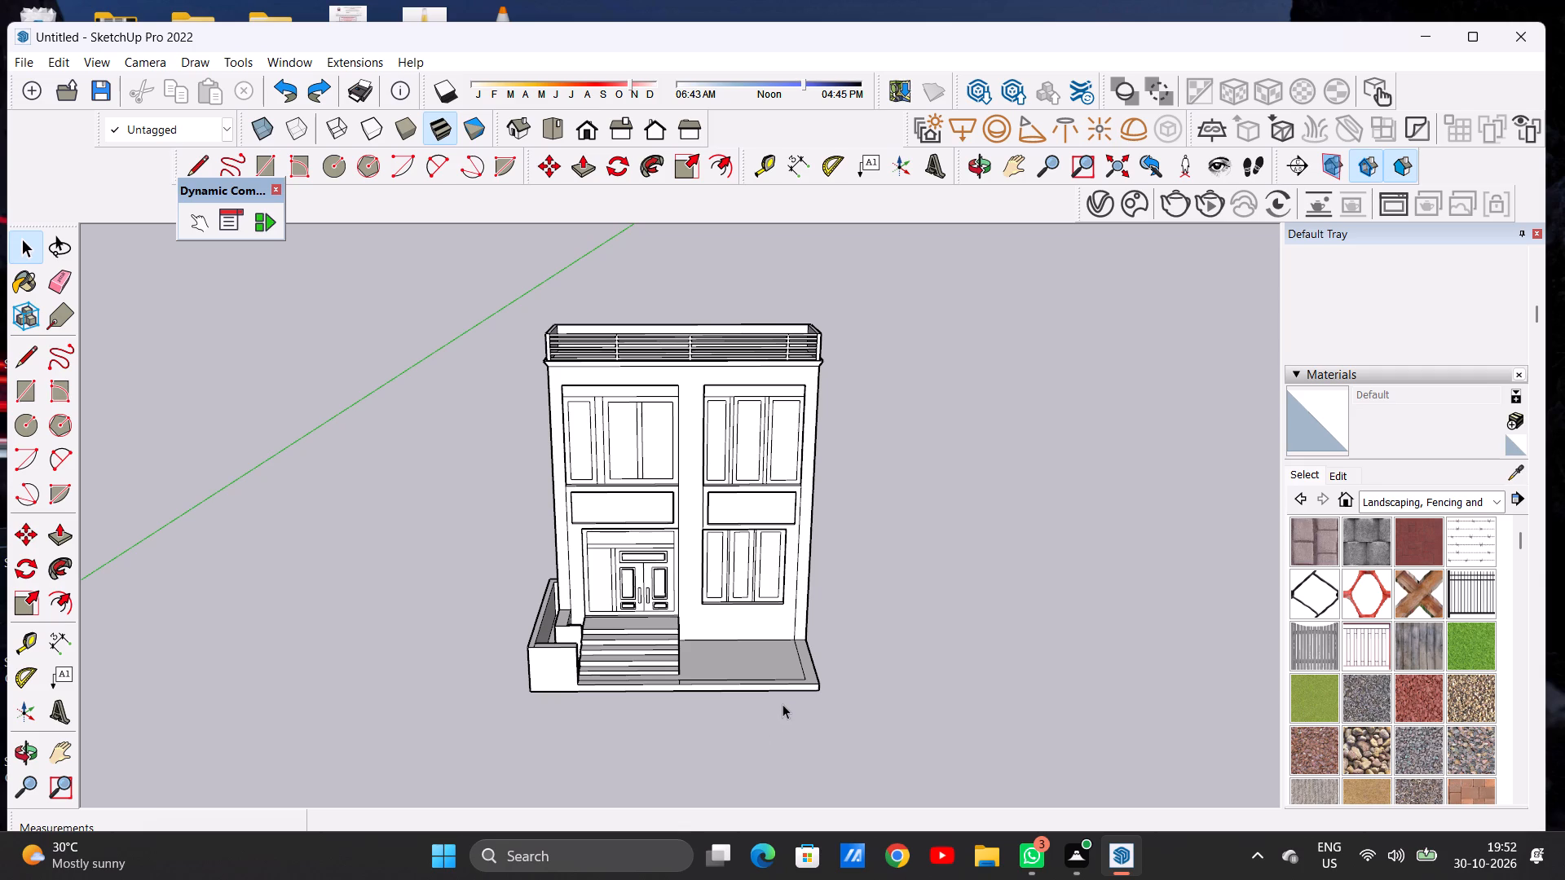
pyautogui.scroll(-6, 778, 690)
pyautogui.scroll(2, 732, 689)
pyautogui.scroll(-1, 730, 689)
pyautogui.scroll(11, 730, 689)
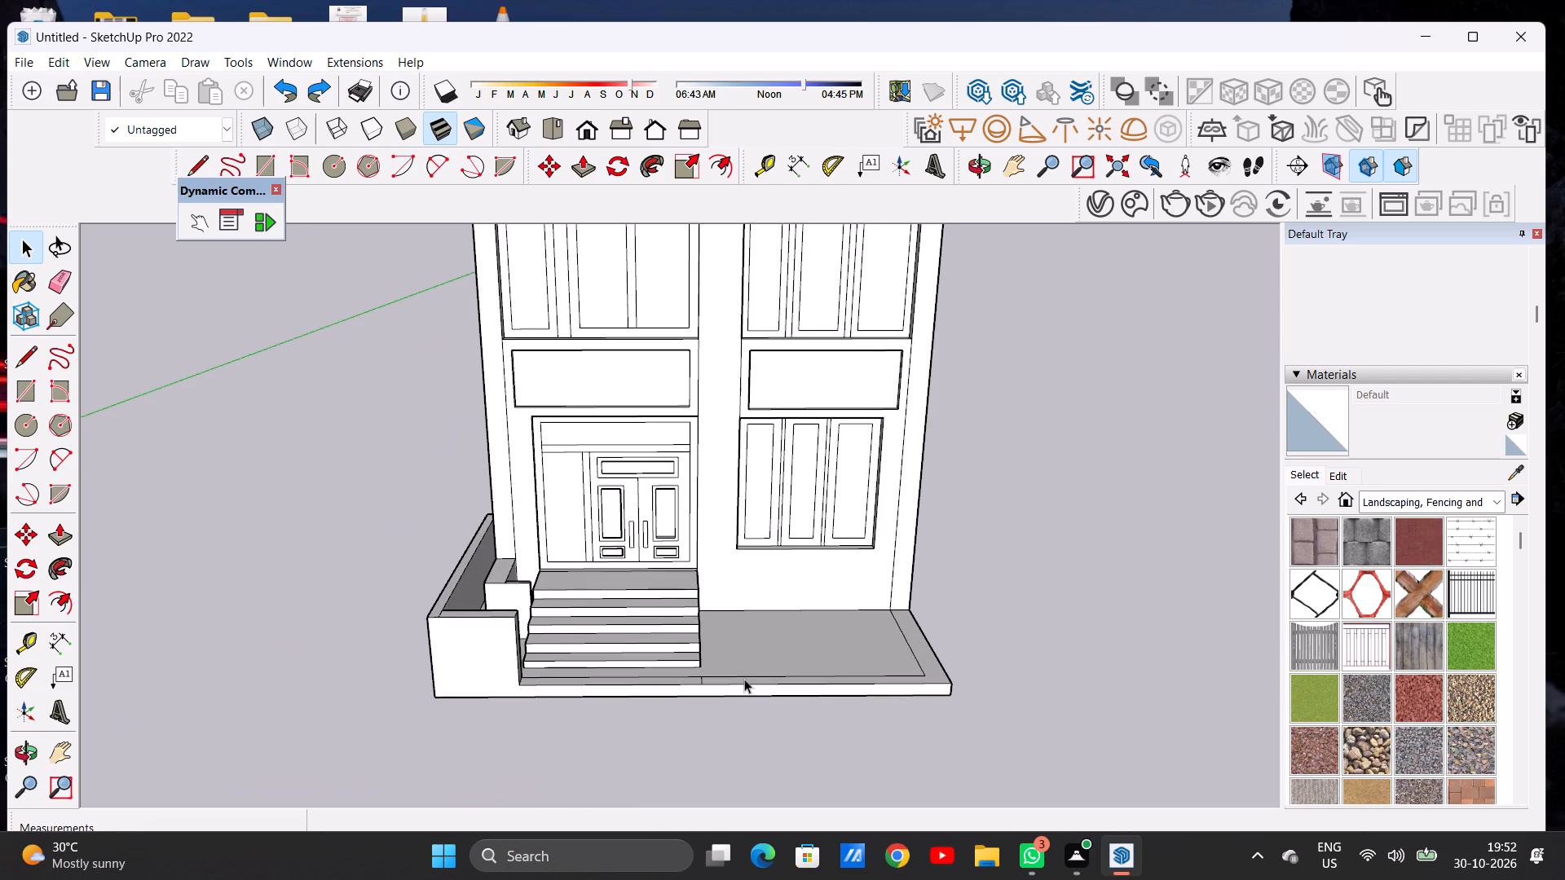
pyautogui.moveTo(751, 669); pyautogui.dragTo(732, 567, button='middle')
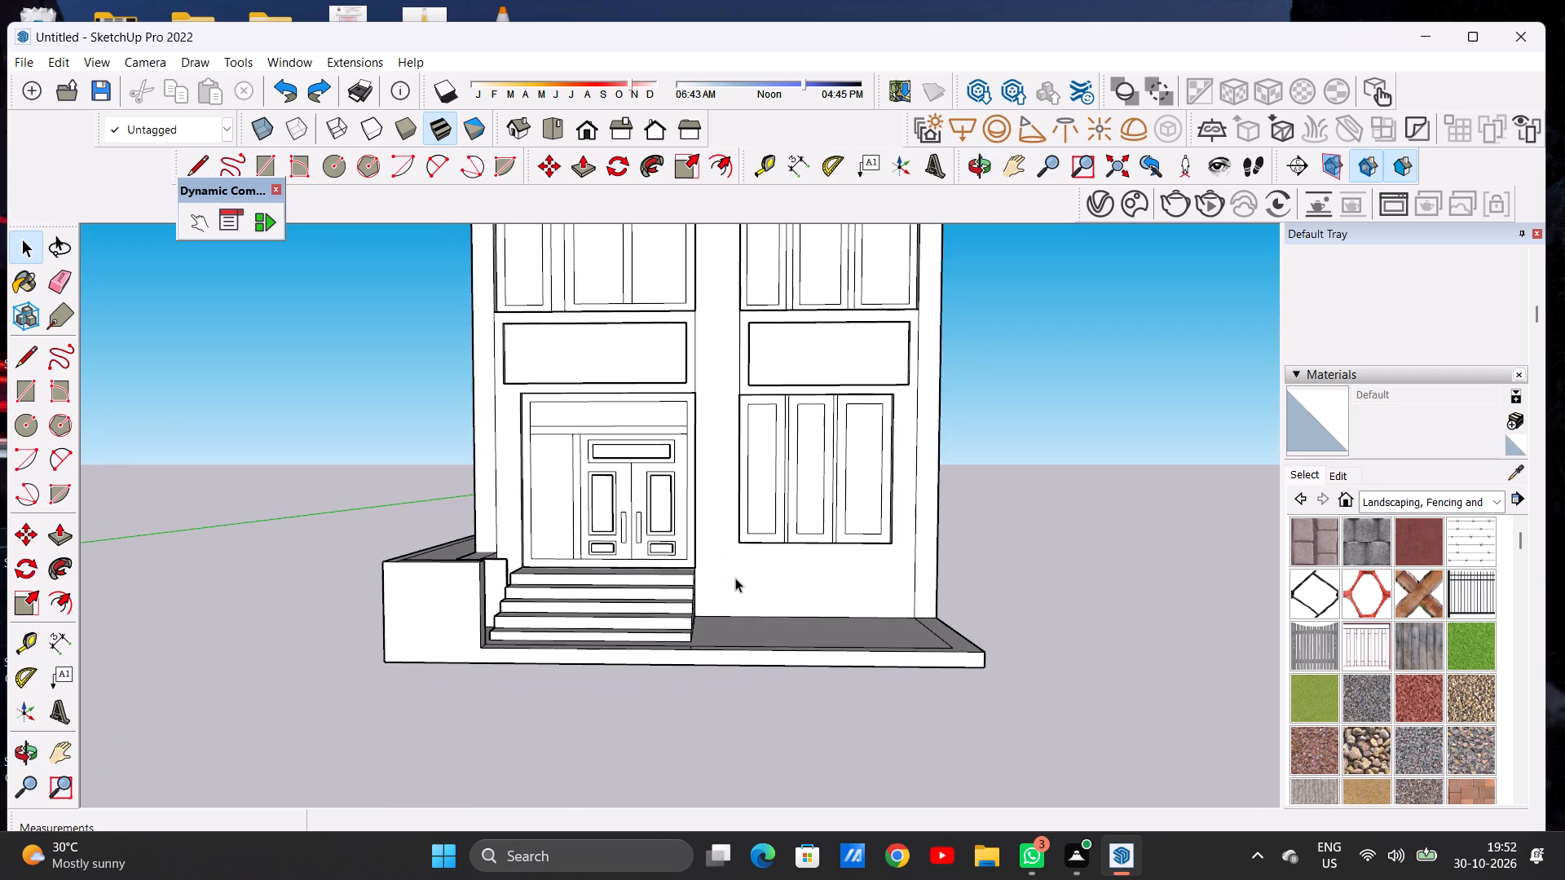
pyautogui.scroll(-5, 752, 646)
pyautogui.moveTo(887, 640); pyautogui.dragTo(881, 744, button='middle')
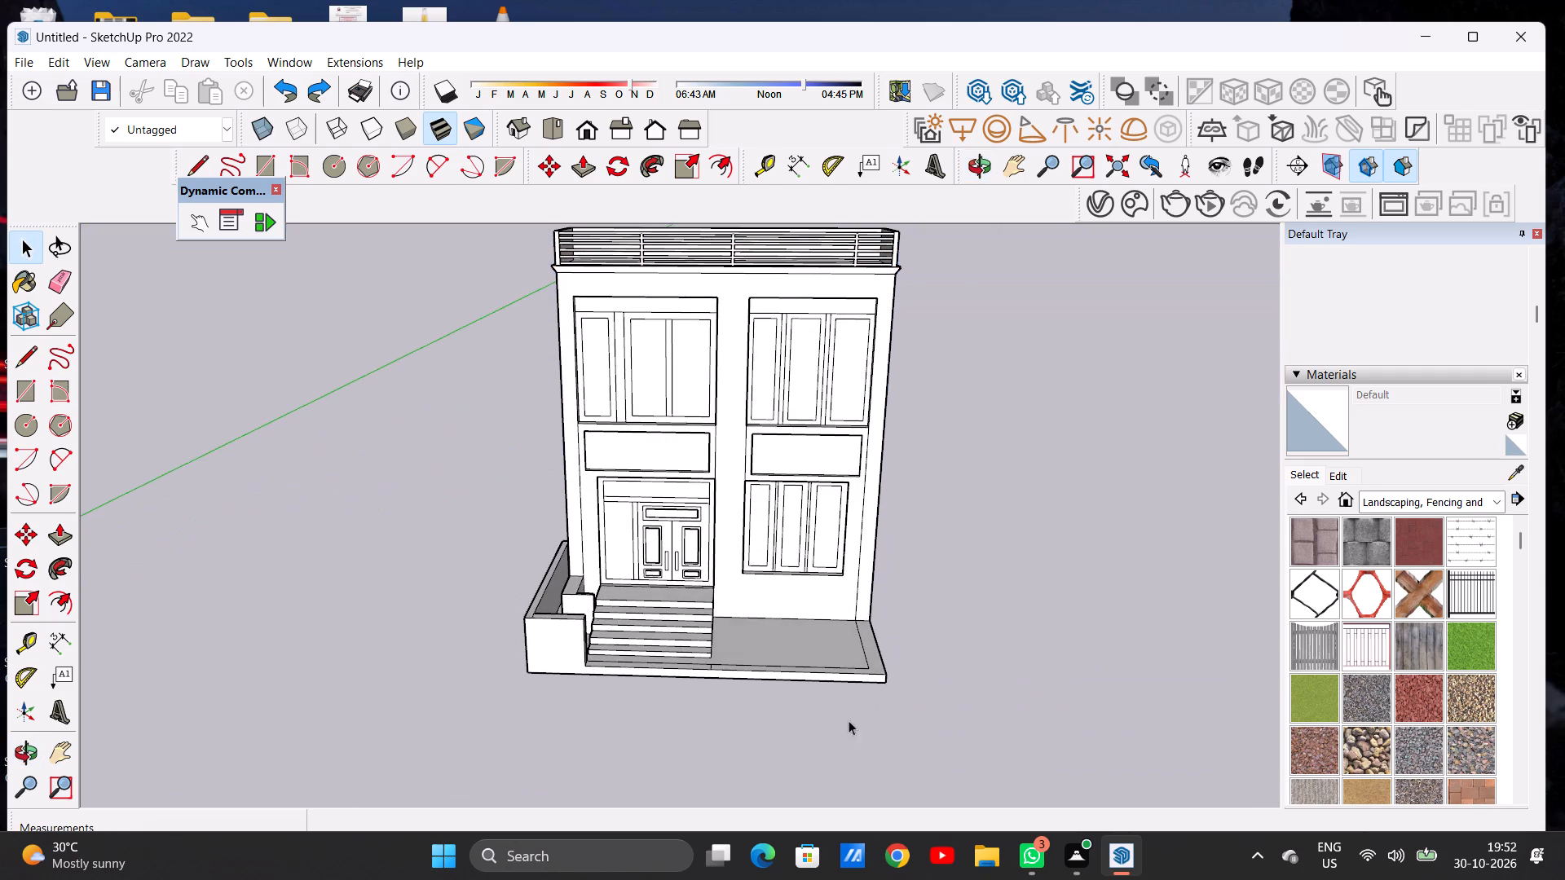
# Push/Pull the L-shaped border strip on the window side of the steps upward to match the height of the short front wall.
pyautogui.scroll(1, 728, 680)
pyautogui.scroll(-2, 730, 677)
pyautogui.scroll(5, 730, 677)
pyautogui.press('p')
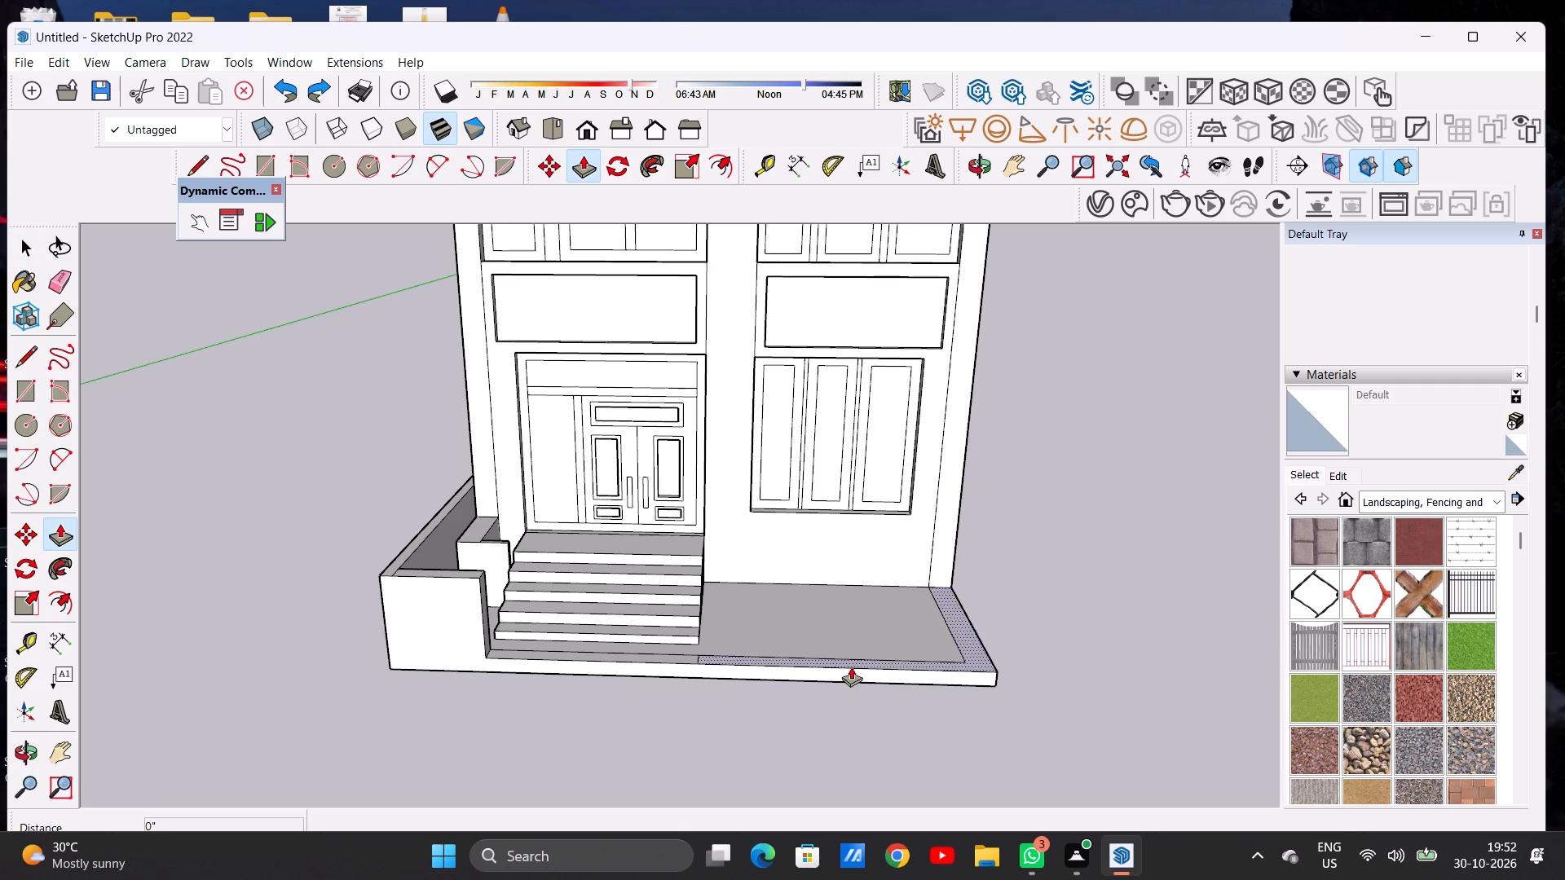
pyautogui.scroll(9, 963, 652)
pyautogui.scroll(-1, 986, 671)
pyautogui.click(986, 672)
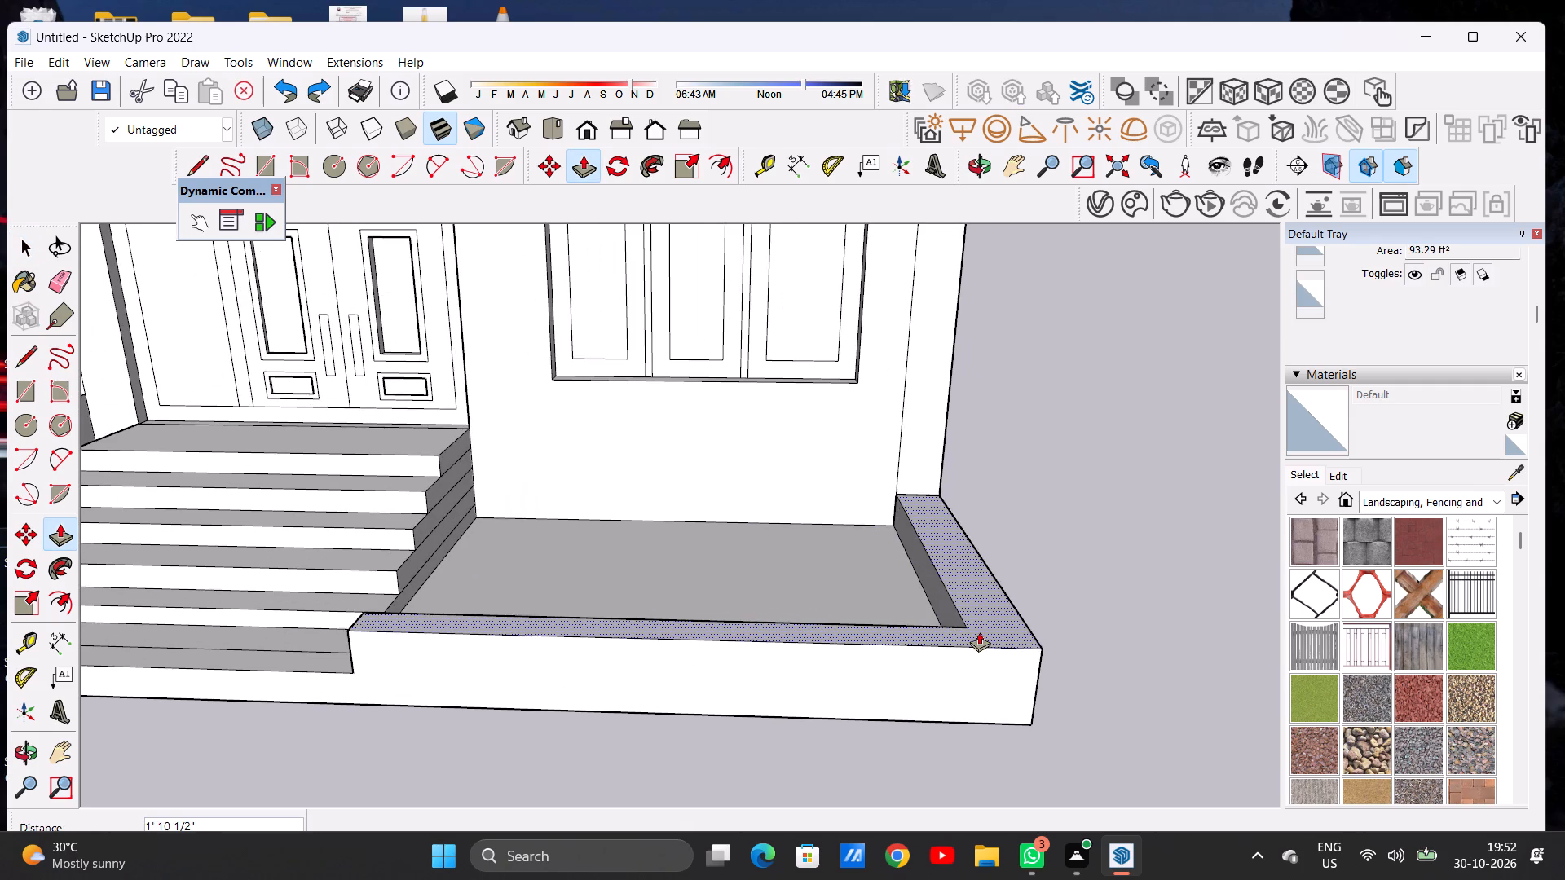
pyautogui.scroll(-3, 979, 631)
pyautogui.scroll(1, 979, 631)
pyautogui.scroll(-5, 979, 632)
pyautogui.scroll(1, 976, 640)
pyautogui.scroll(-4, 976, 640)
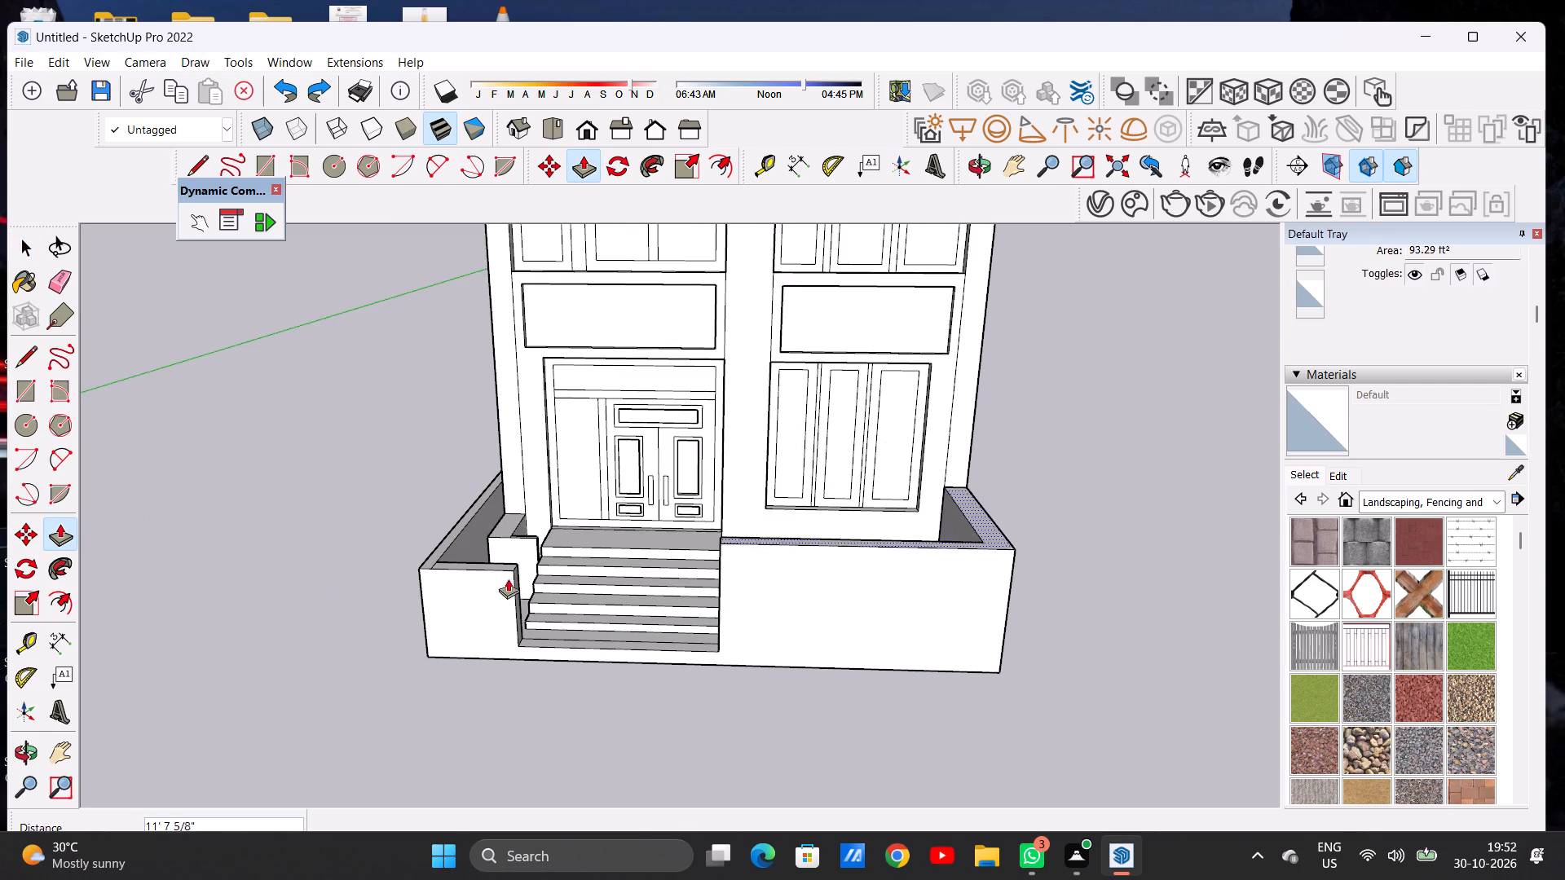
pyautogui.click(519, 574)
pyautogui.press('space')
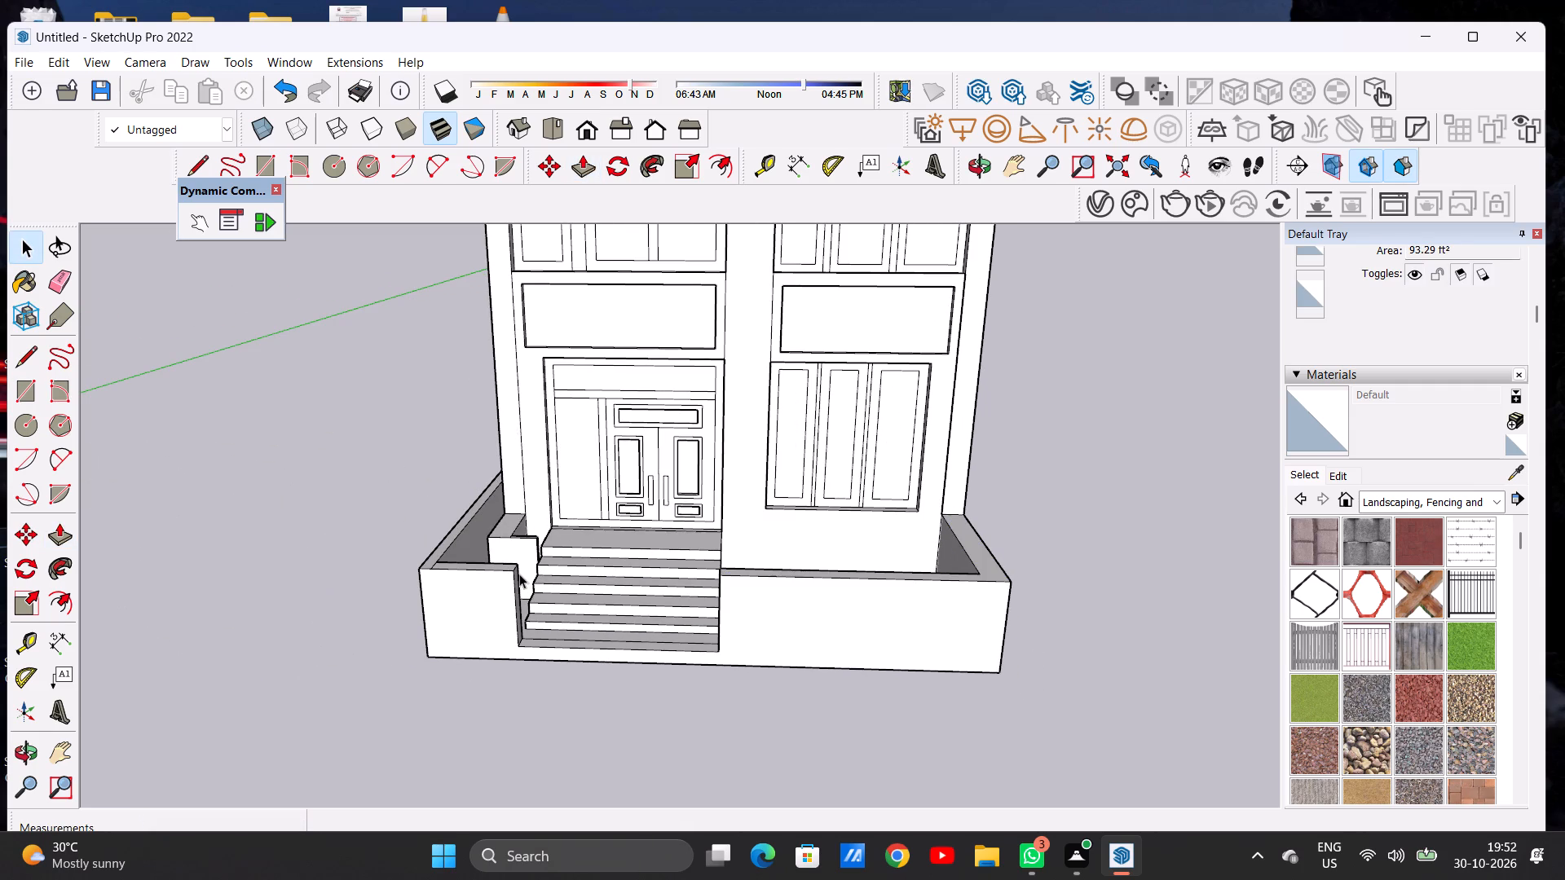
# Draw a vertical line from the bottom step's window-side corner down to the slab's base edge, separating the step front from the wall.
pyautogui.scroll(-5, 599, 575)
pyautogui.moveTo(701, 579); pyautogui.dragTo(718, 527, button='middle')
pyautogui.scroll(-1, 719, 527)
pyautogui.scroll(-3, 725, 623)
pyautogui.moveTo(721, 610); pyautogui.dragTo(717, 591, button='middle')
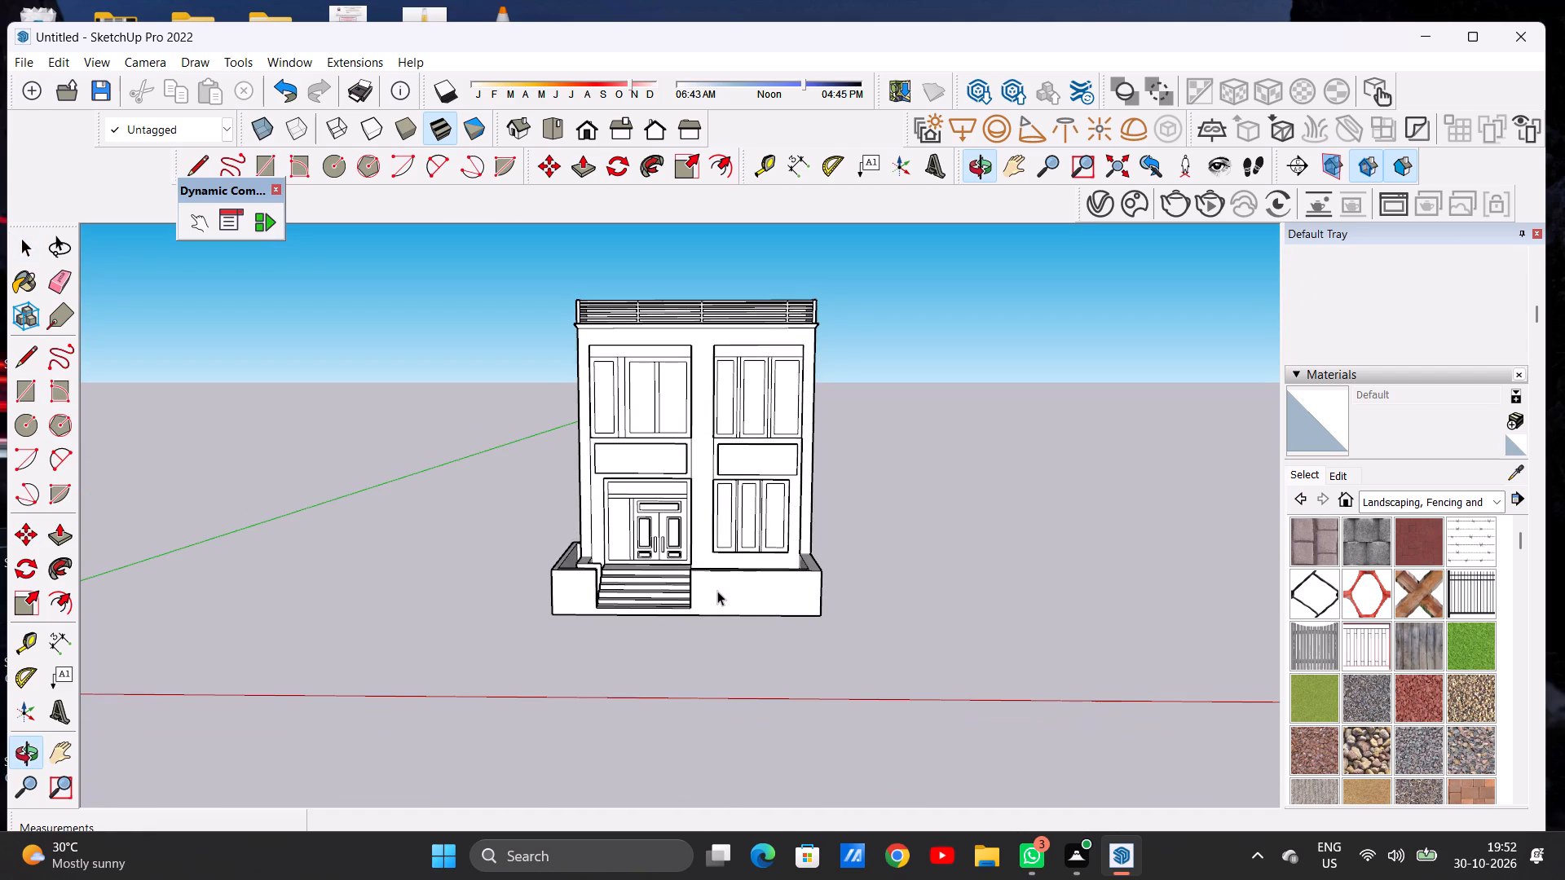
pyautogui.scroll(9, 738, 579)
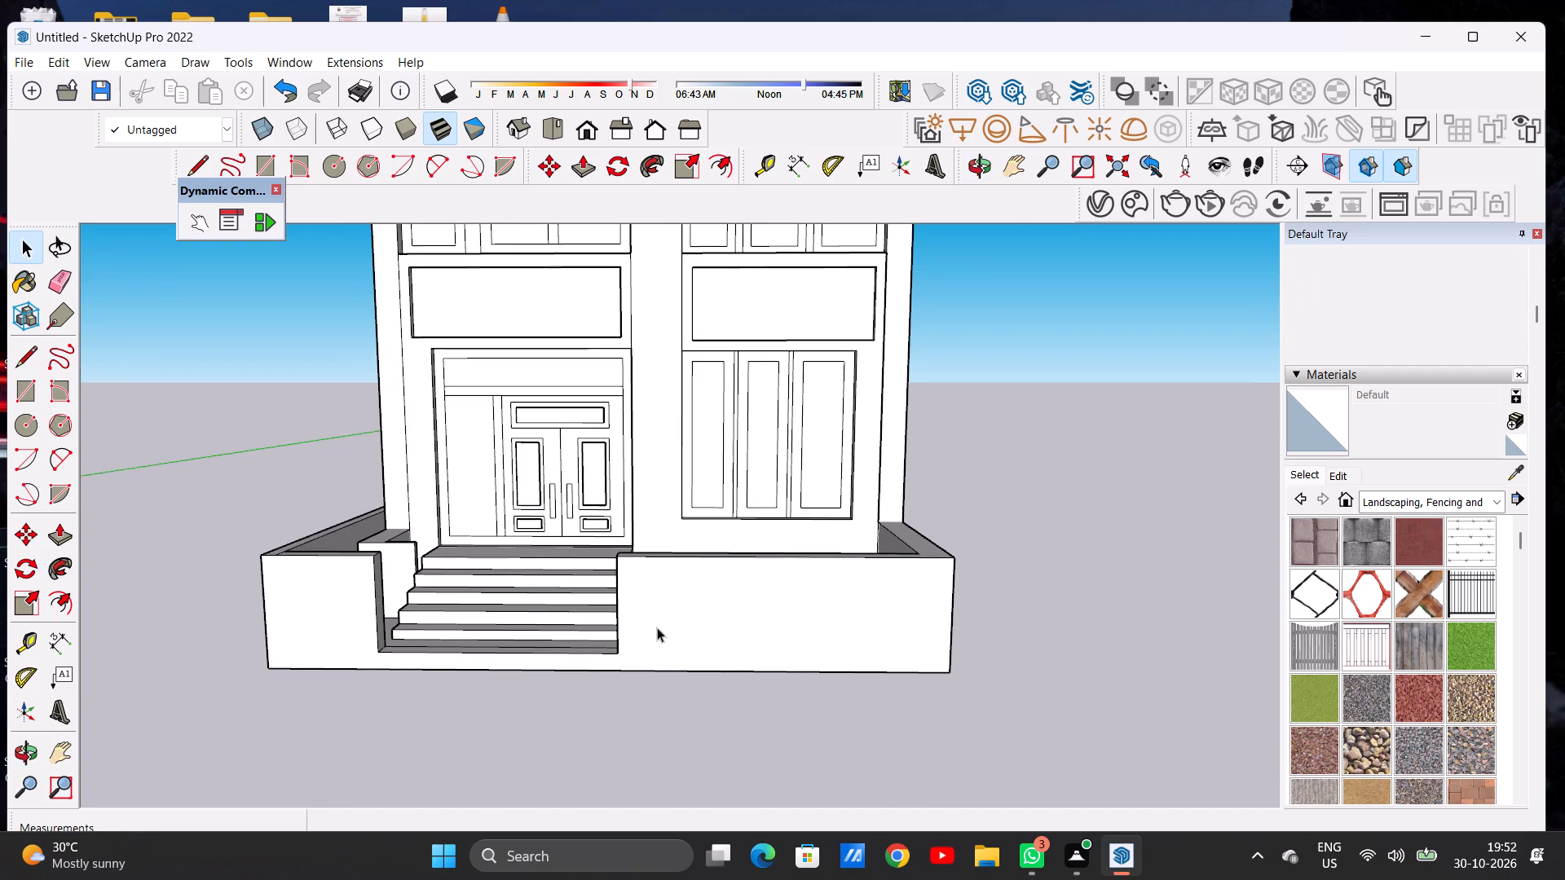
pyautogui.scroll(4, 630, 661)
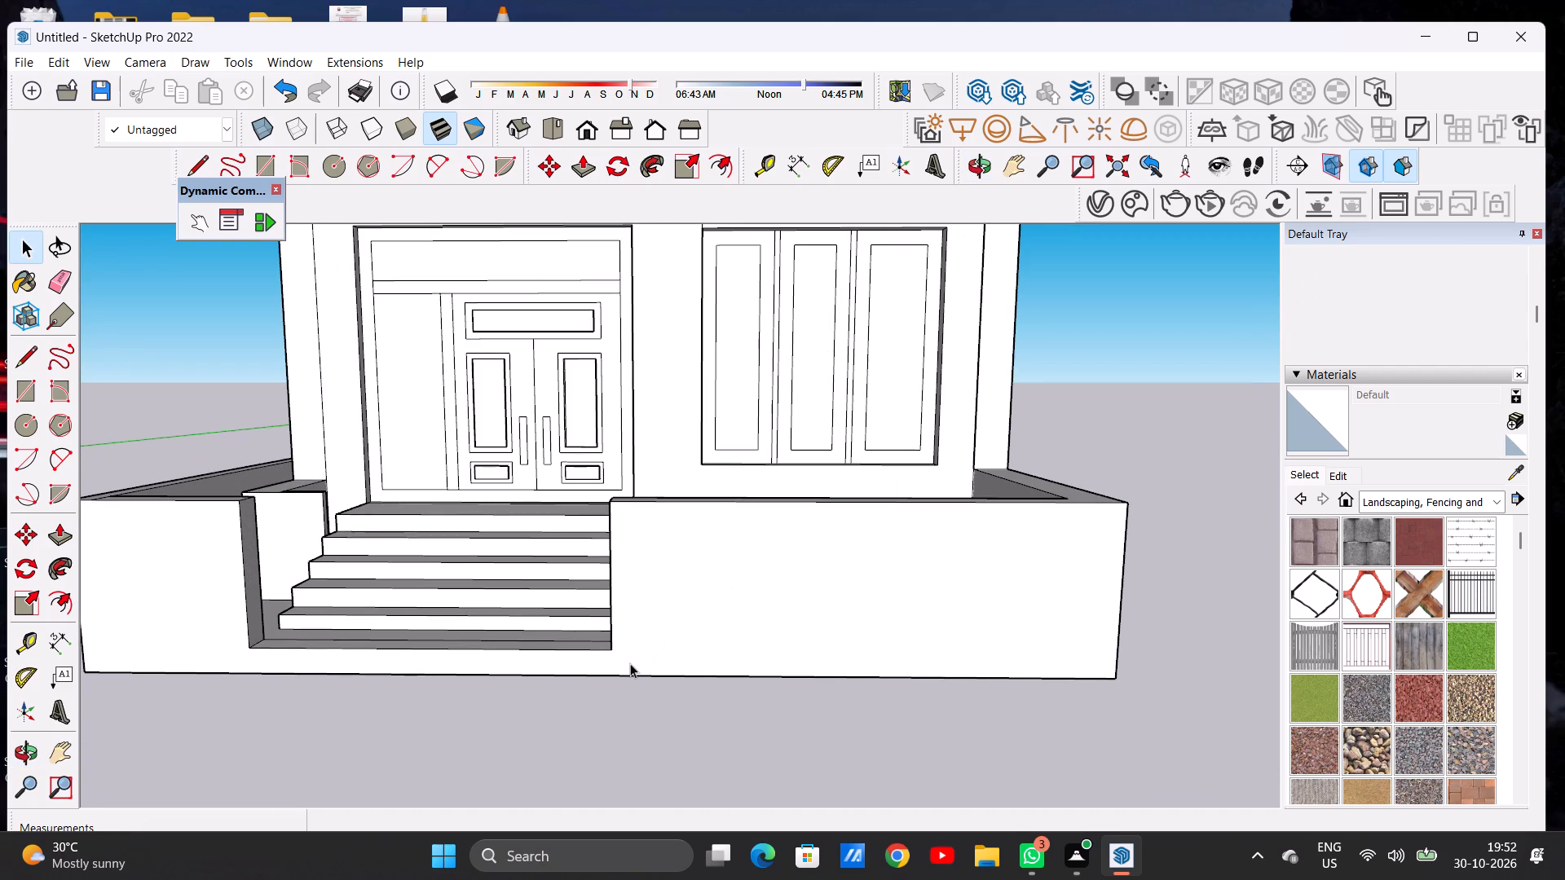
pyautogui.press('l')
pyautogui.click(611, 655)
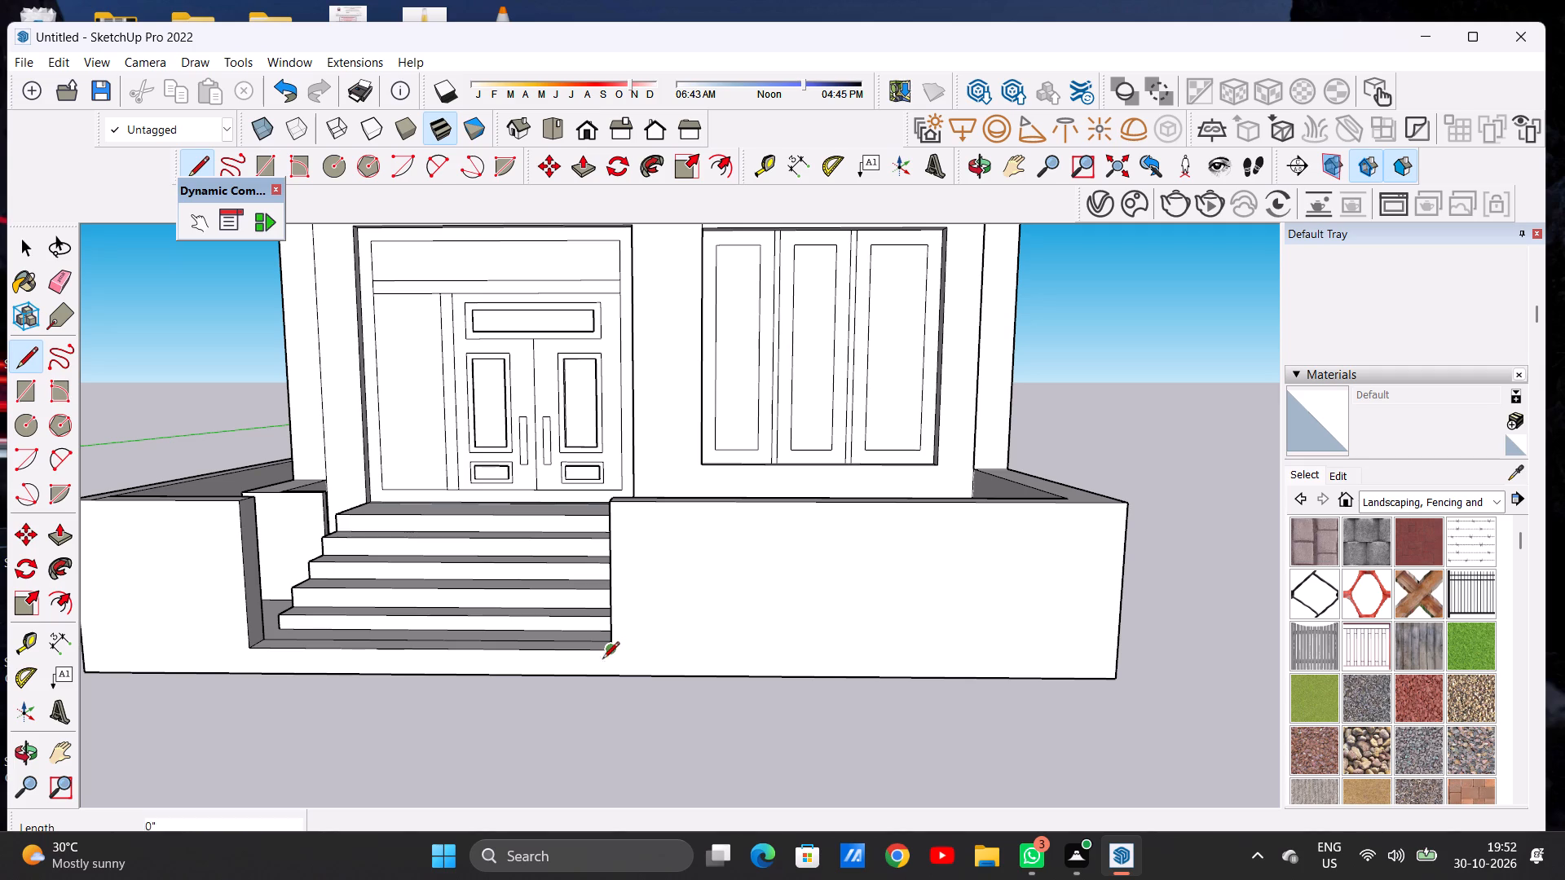
pyautogui.click(610, 672)
# Draw a matching vertical line, about 1' 5 5/8" long, below the short front wall's corner beside the bottom step.
pyautogui.scroll(-6, 738, 629)
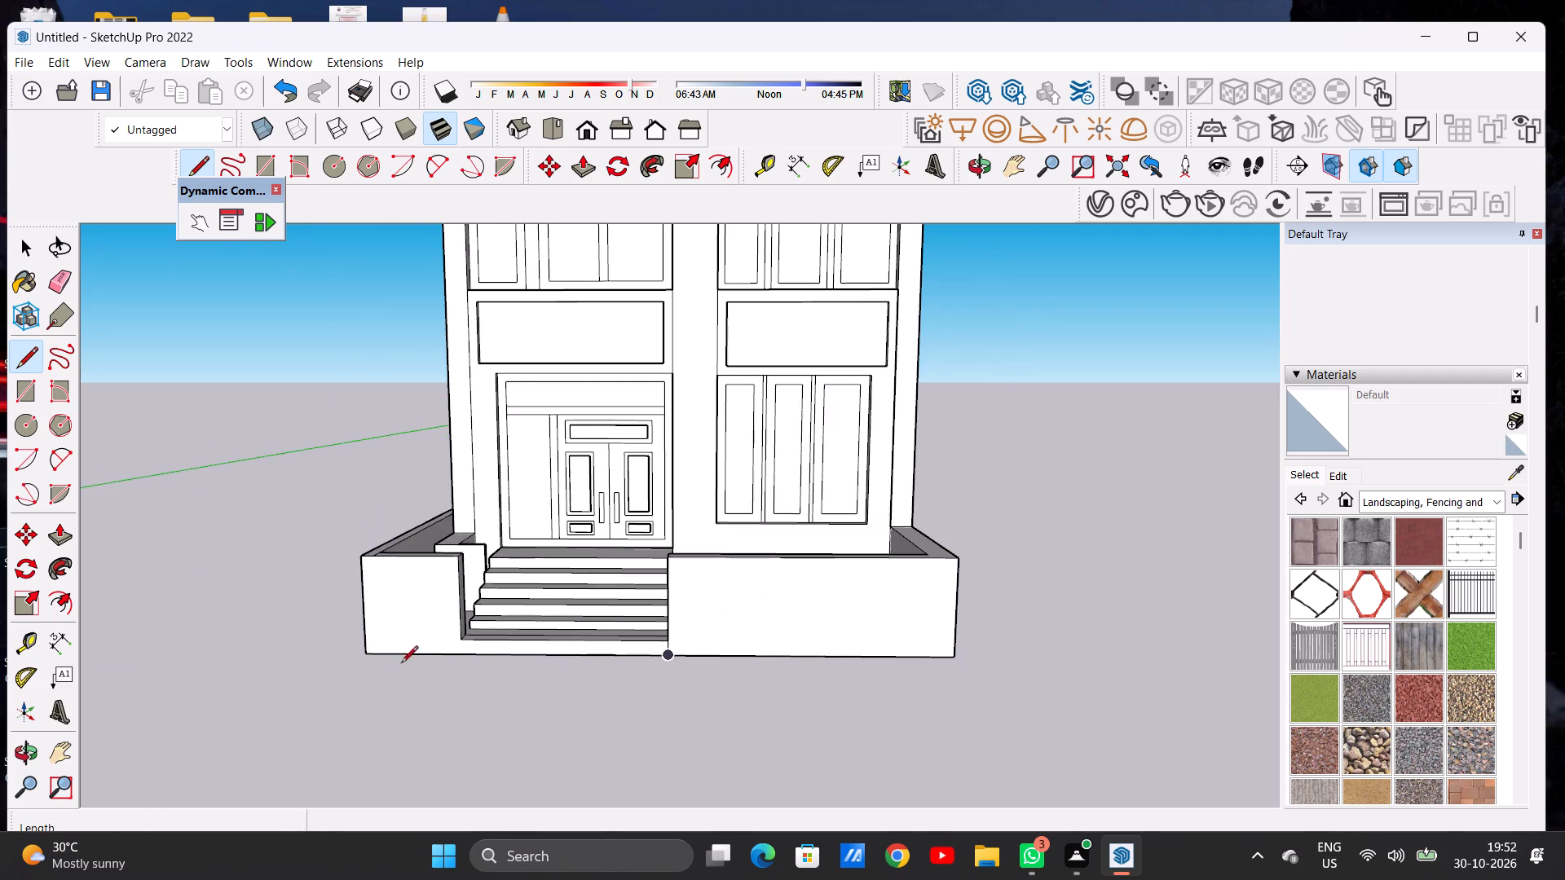
pyautogui.scroll(10, 452, 644)
pyautogui.scroll(-1, 467, 635)
pyautogui.scroll(1, 468, 635)
pyautogui.scroll(-2, 468, 635)
pyautogui.click(471, 634)
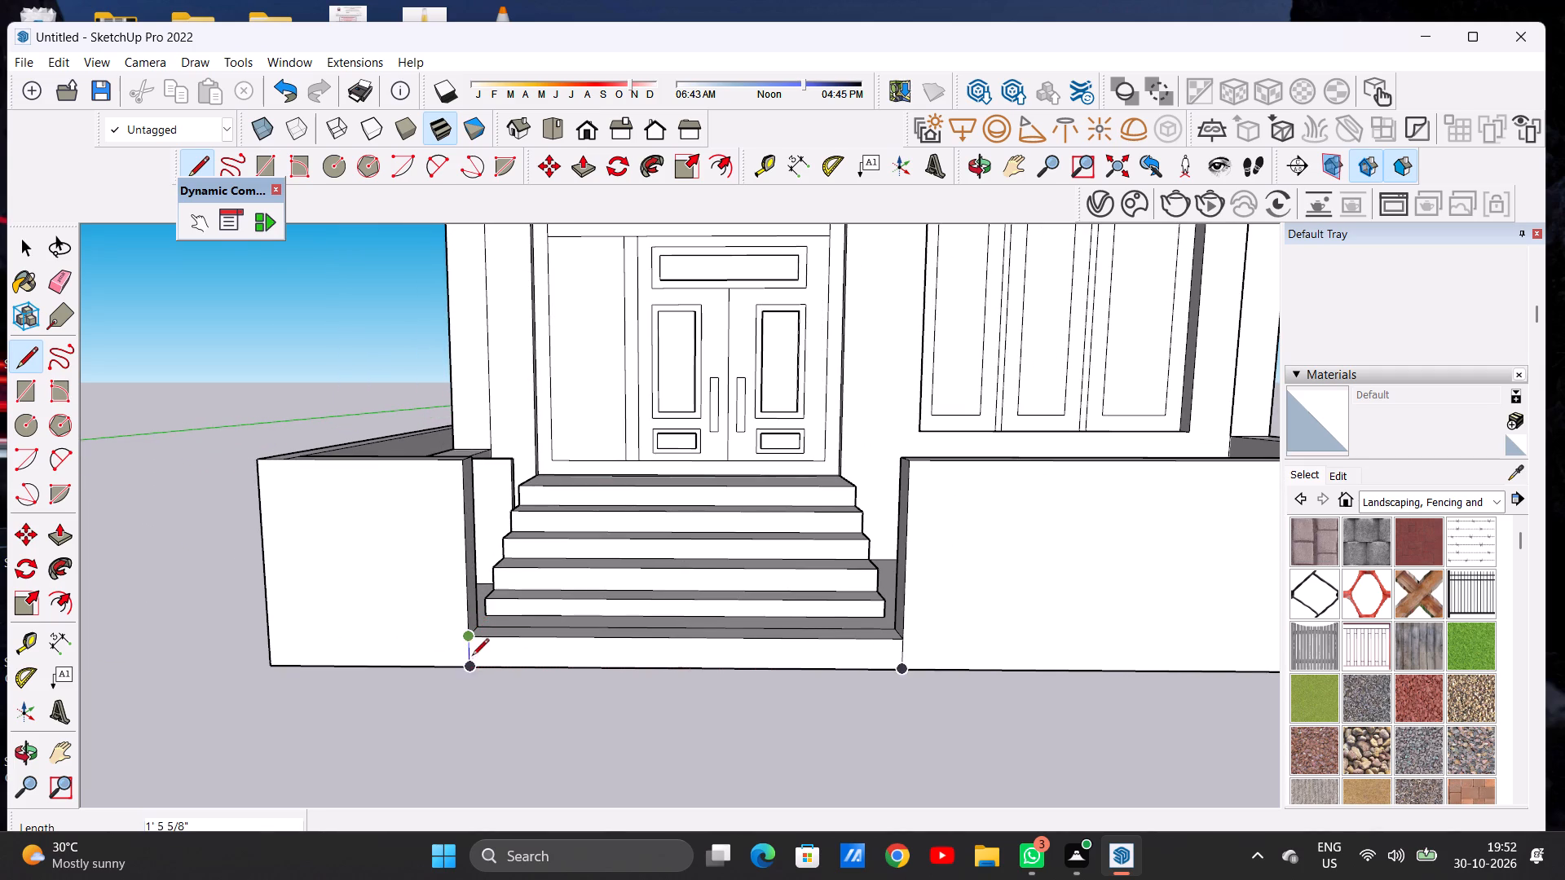
pyautogui.click(471, 662)
pyautogui.press('space')
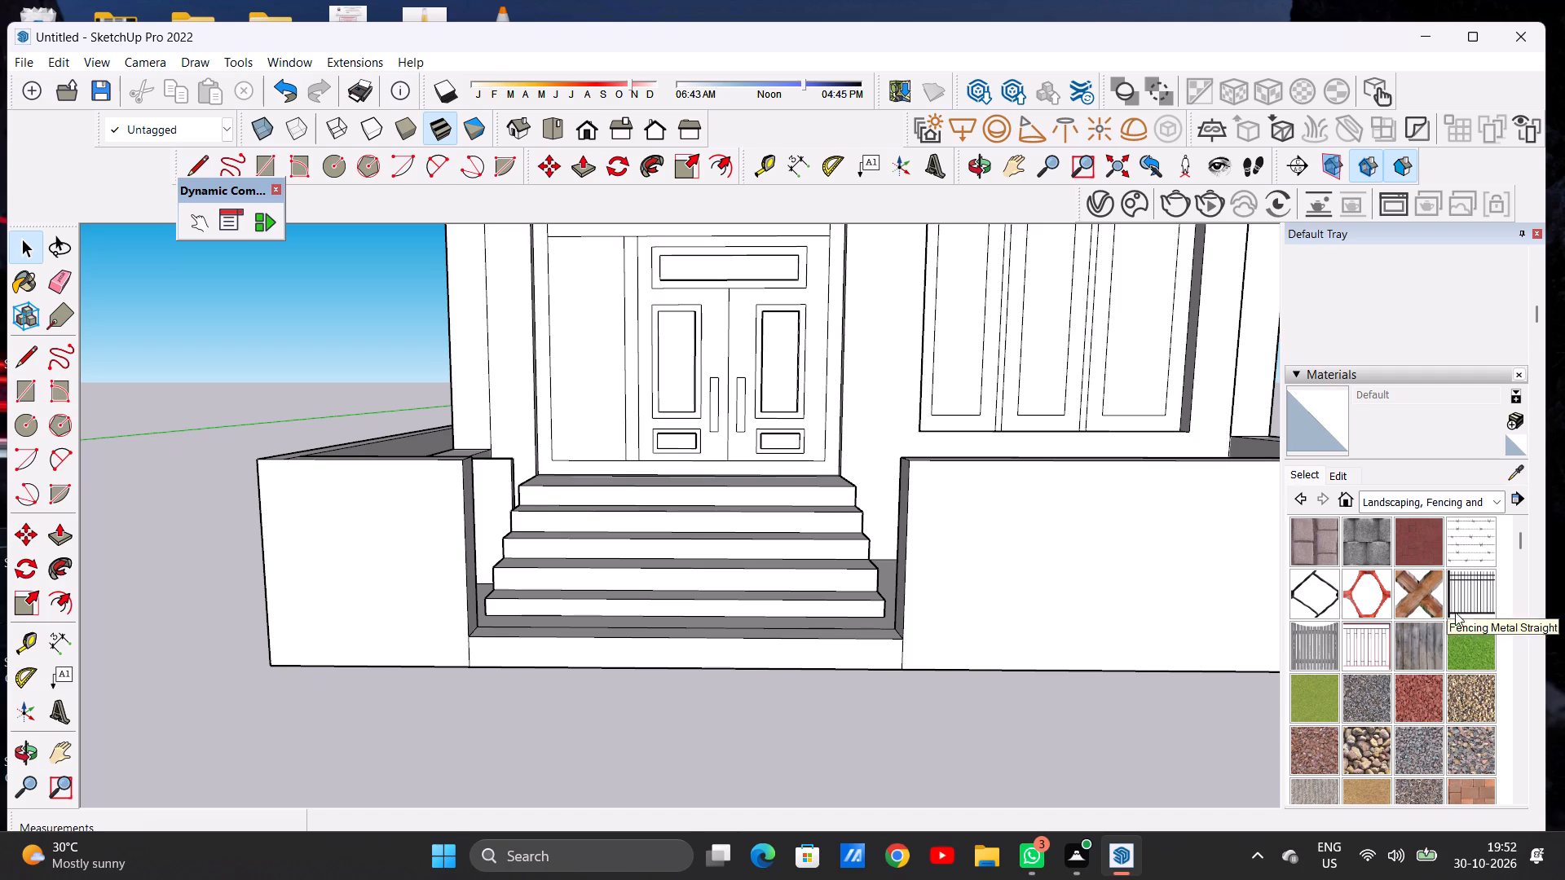
# Apply the Fencing Metal Straight material to the outer face of the front wall below the windows.
pyautogui.click(1475, 591)
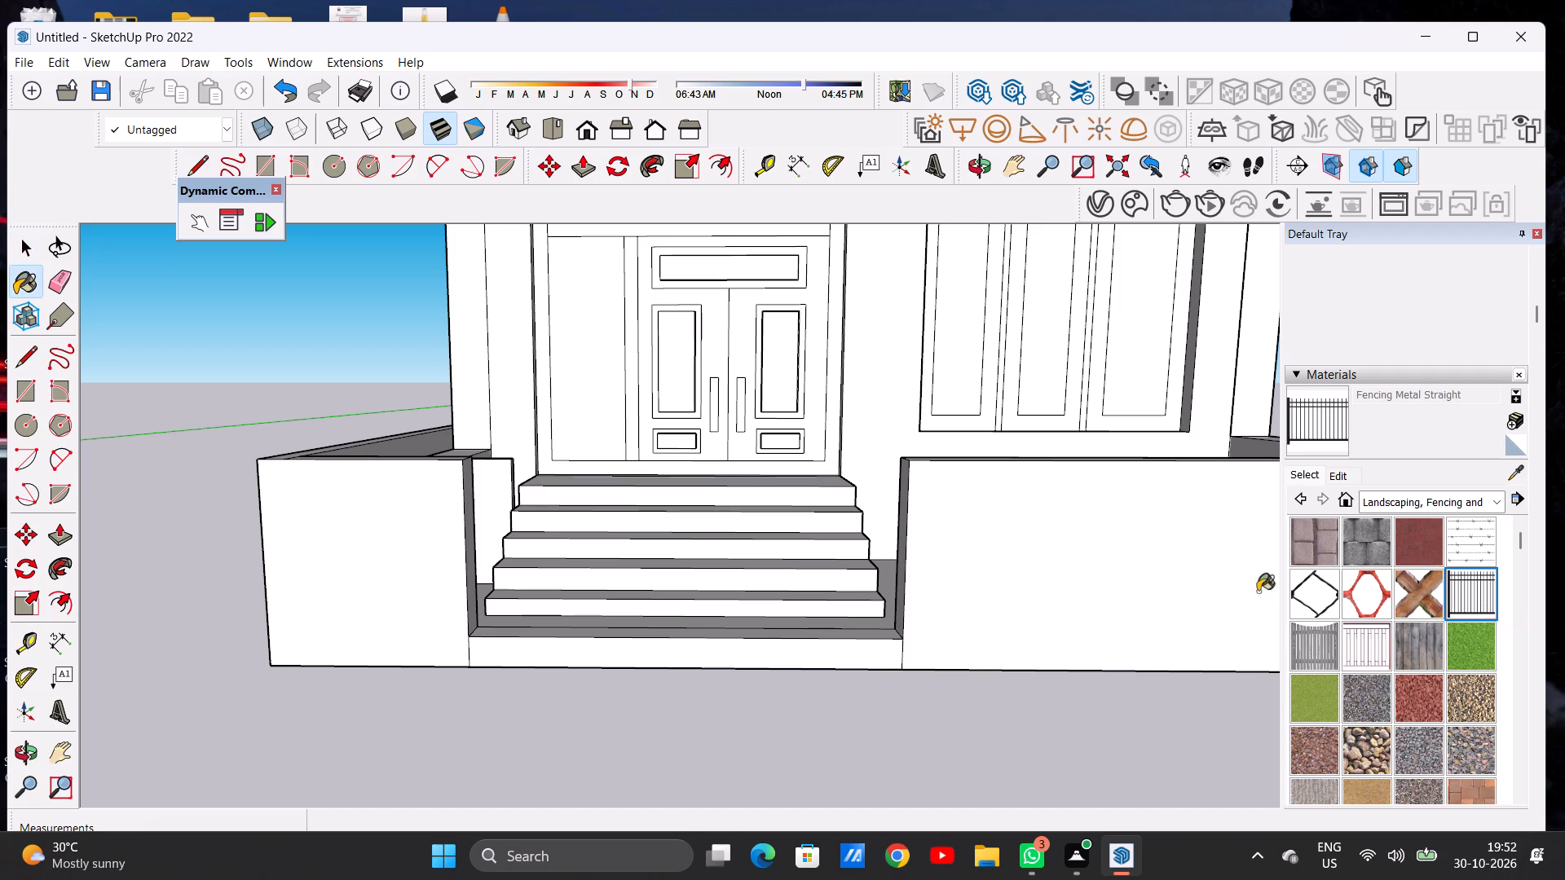
pyautogui.click(1066, 561)
pyautogui.scroll(-10, 860, 577)
pyautogui.scroll(7, 1025, 565)
pyautogui.scroll(-1, 1002, 591)
pyautogui.scroll(13, 1002, 596)
pyautogui.scroll(-9, 986, 594)
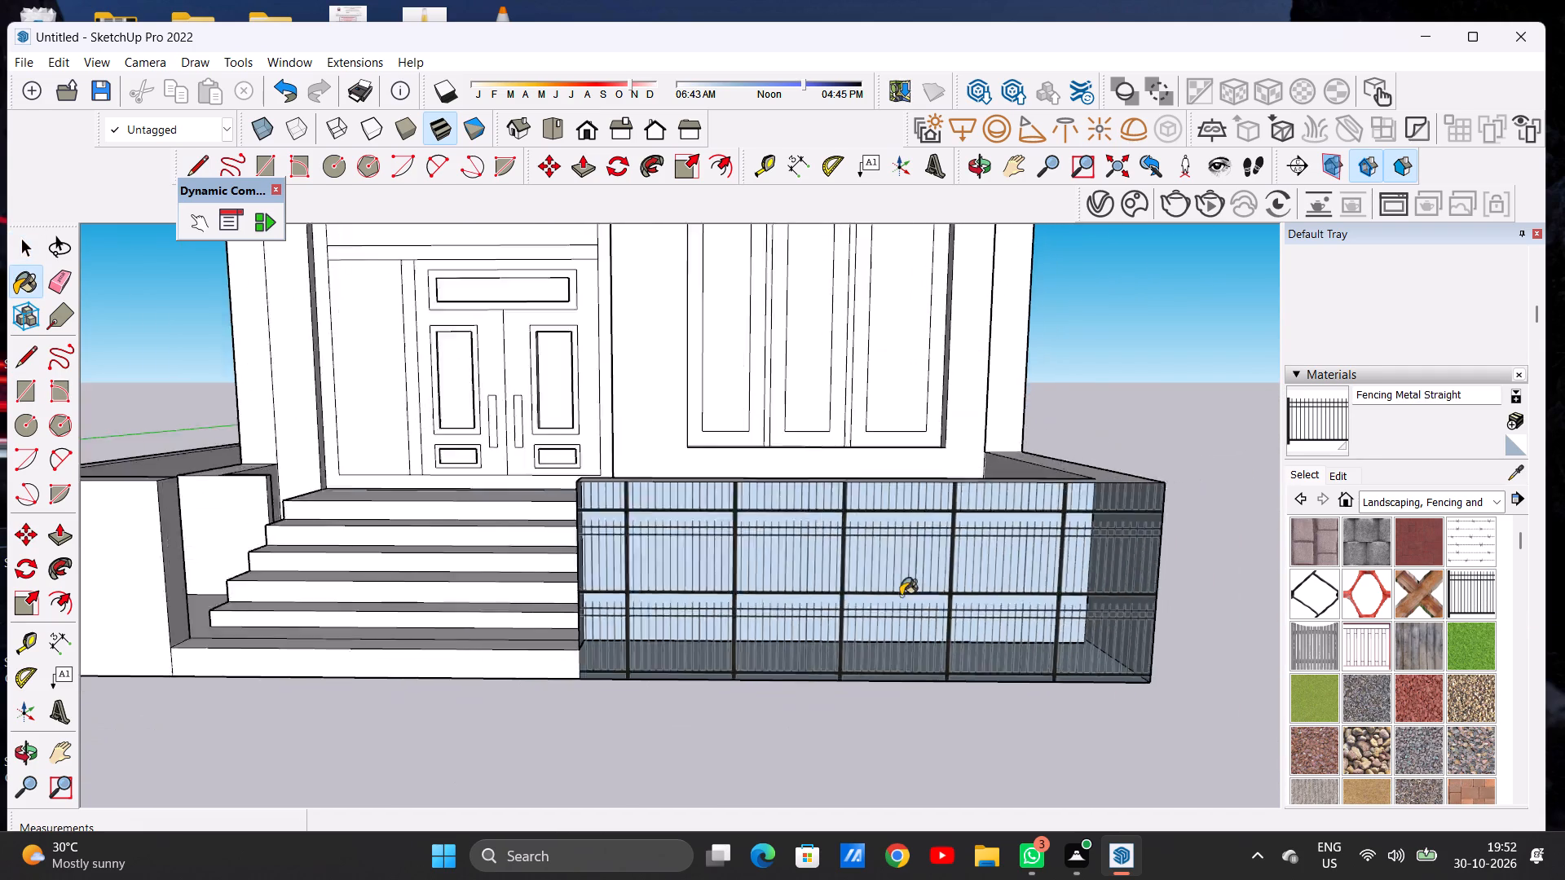
pyautogui.scroll(-4, 901, 596)
pyautogui.scroll(1, 740, 597)
# Apply Fencing Metal Straight to the inner face of the window-side front wall and check the fence from the front.
pyautogui.moveTo(714, 604); pyautogui.dragTo(1106, 605, button='middle')
pyautogui.moveTo(853, 553); pyautogui.dragTo(1097, 586, button='middle')
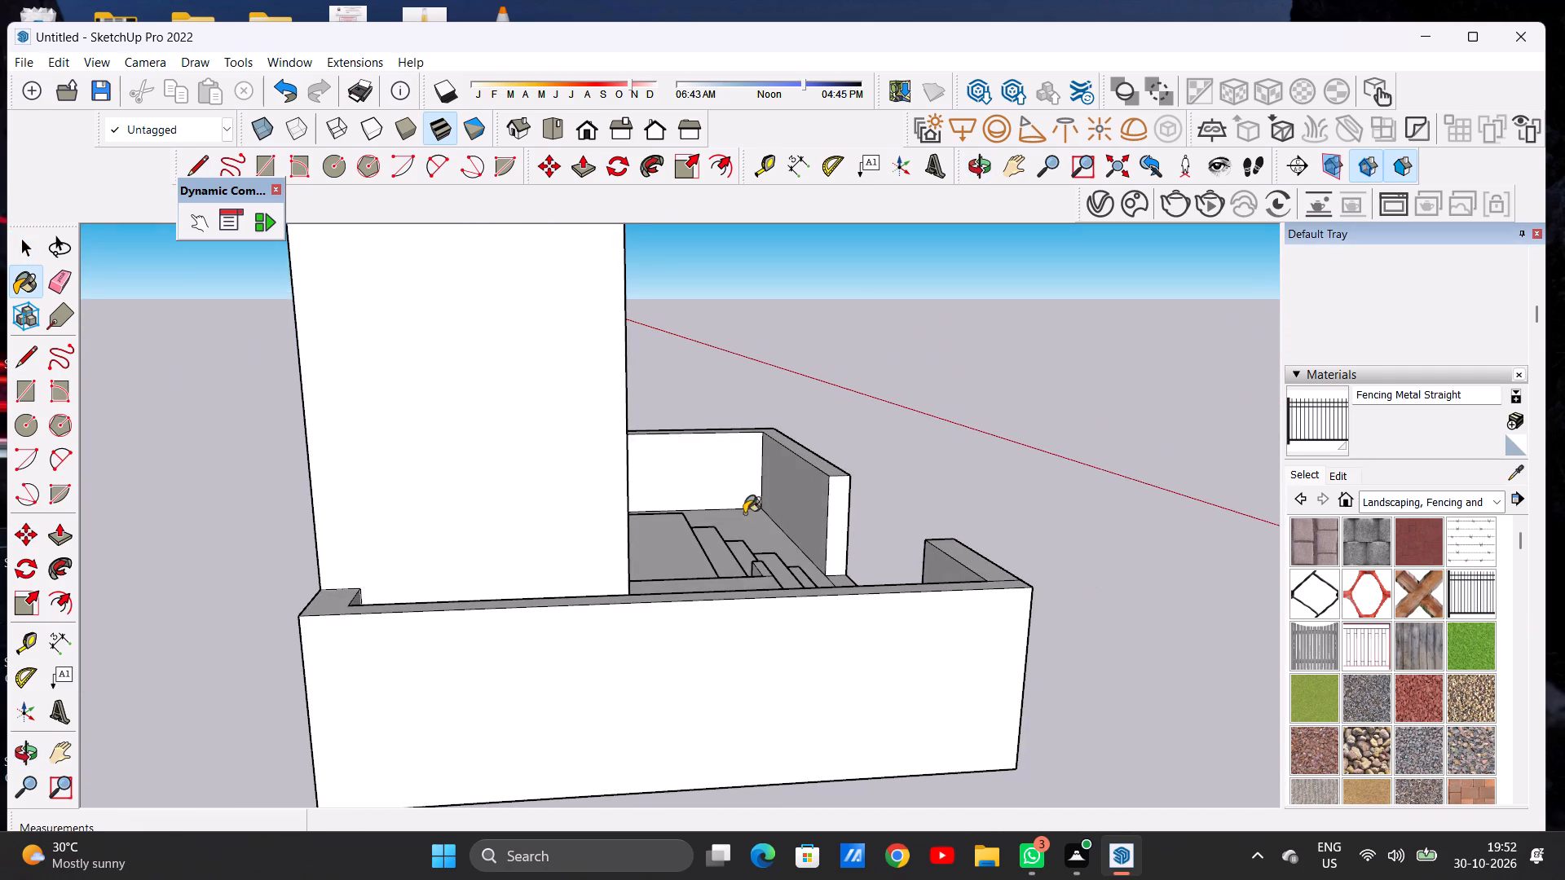
pyautogui.scroll(6, 766, 513)
pyautogui.click(839, 484)
pyautogui.moveTo(966, 489); pyautogui.dragTo(613, 491, button='middle')
pyautogui.scroll(-4, 754, 535)
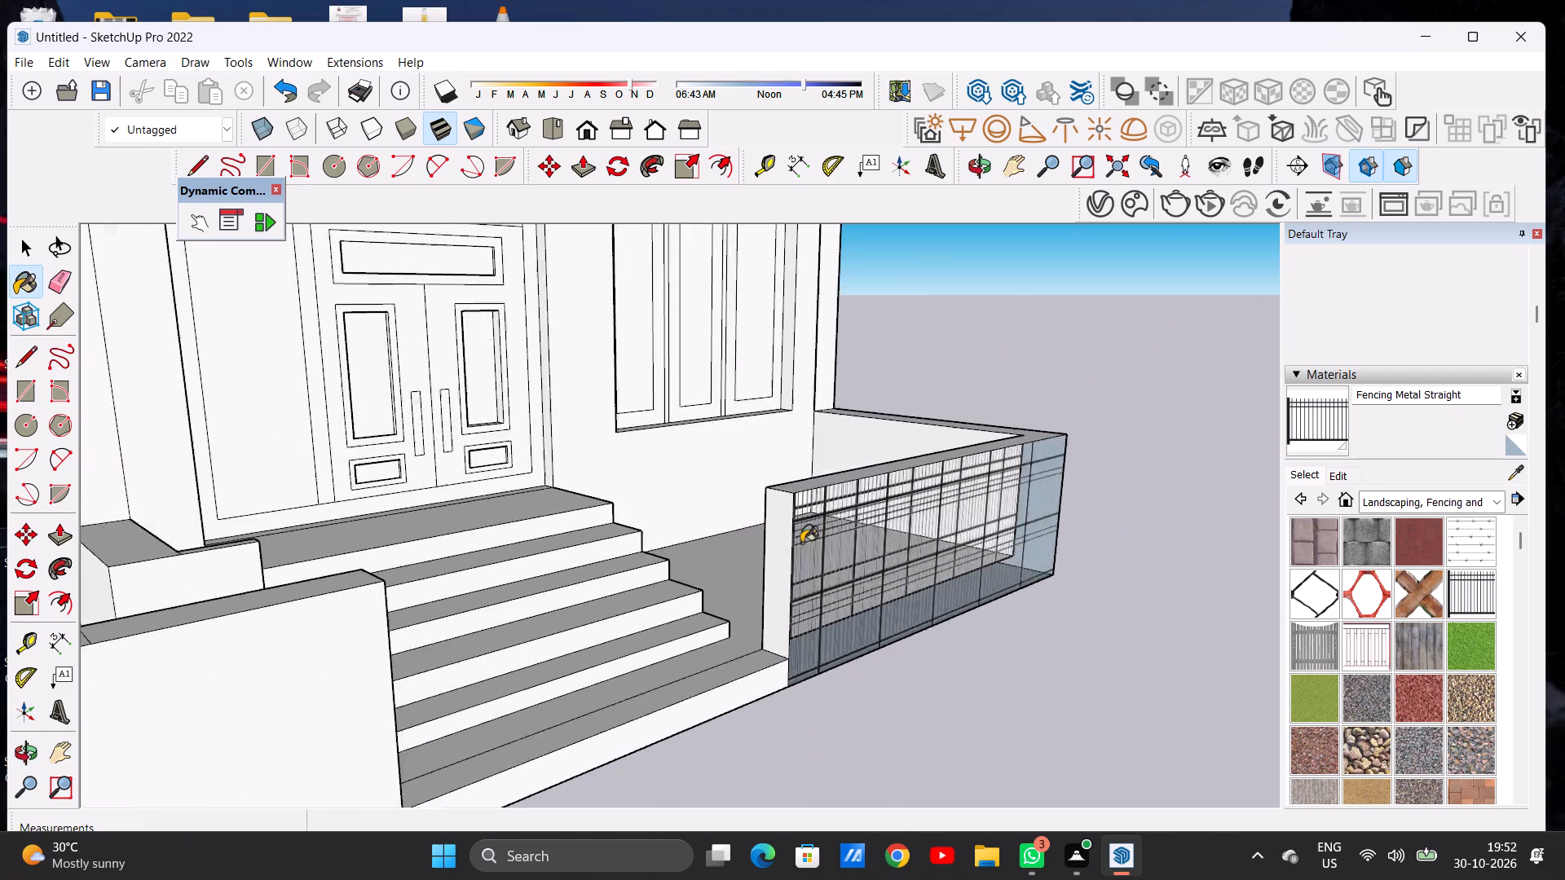
pyautogui.scroll(-3, 801, 543)
pyautogui.moveTo(954, 527); pyautogui.dragTo(691, 481, button='middle')
pyautogui.scroll(-9, 702, 537)
pyautogui.scroll(9, 827, 558)
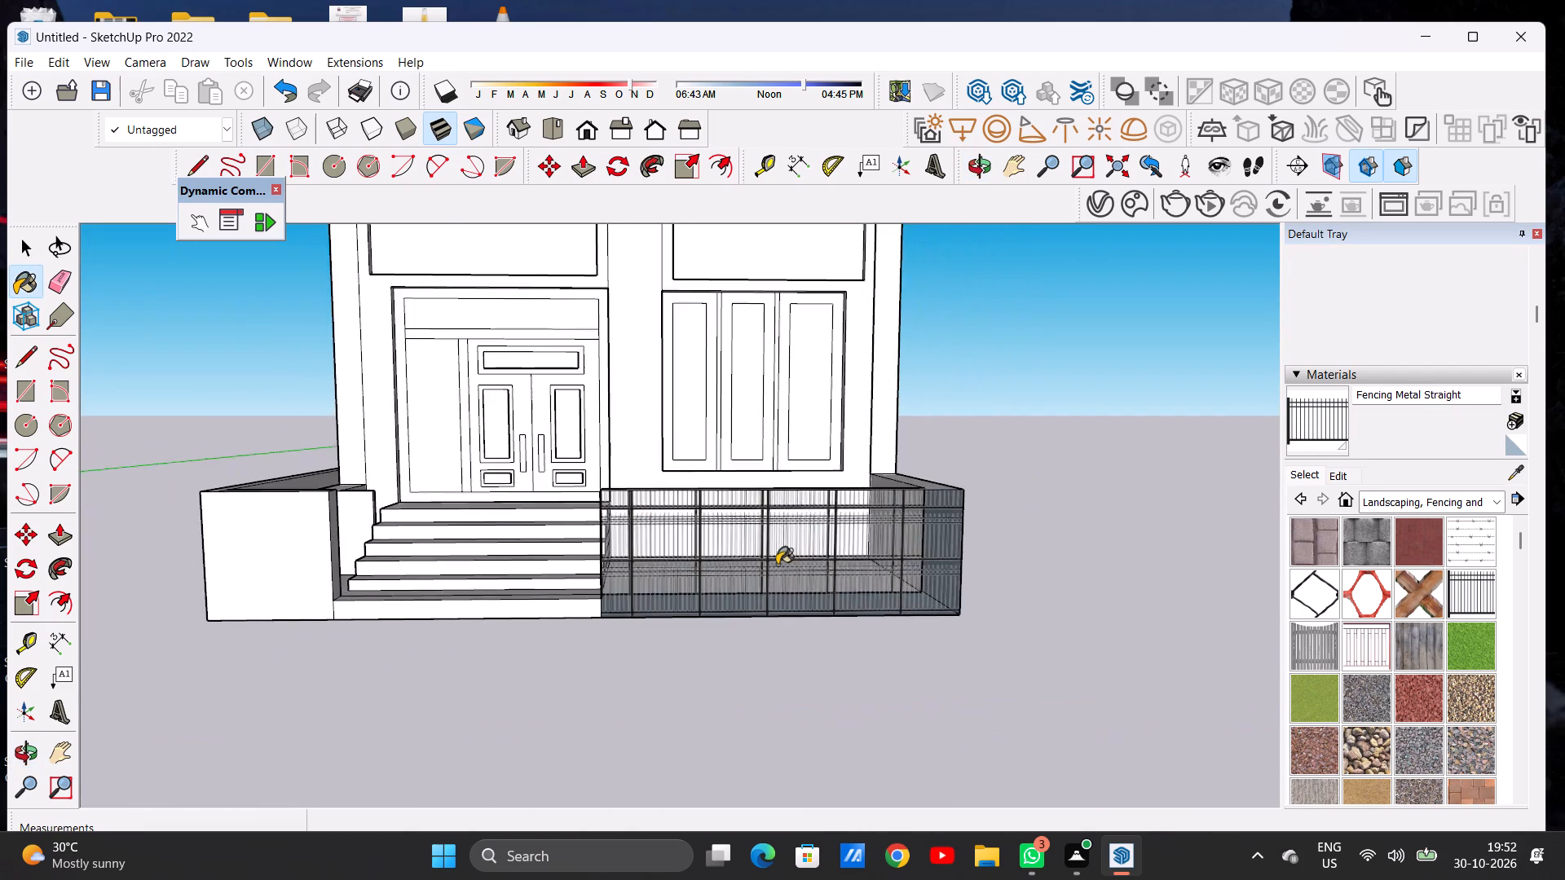
pyautogui.scroll(15, 777, 565)
pyautogui.scroll(-17, 774, 555)
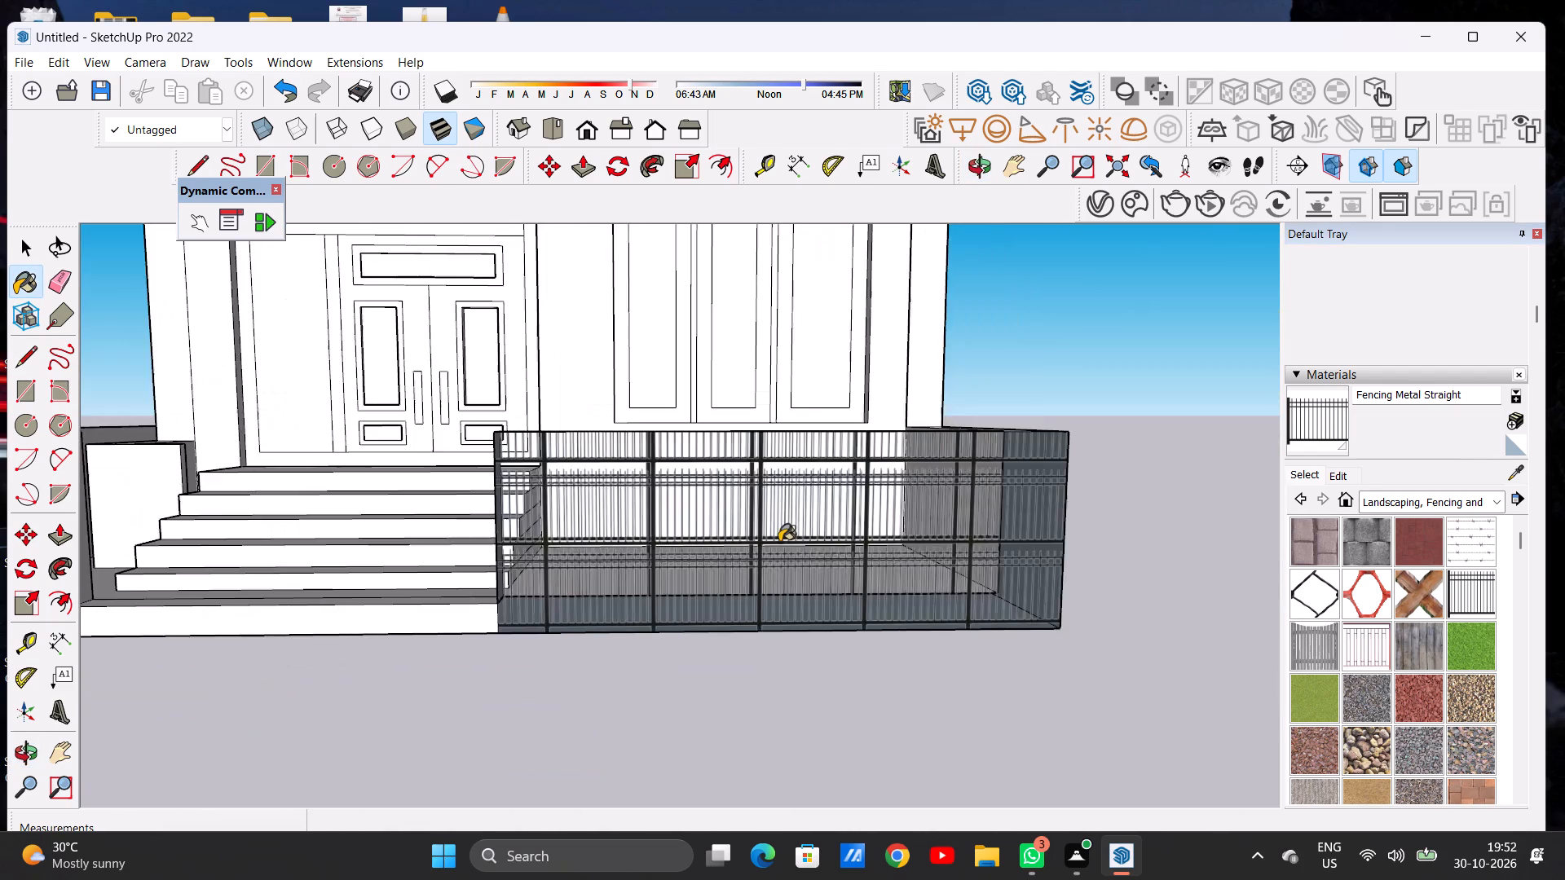
pyautogui.scroll(-5, 779, 542)
pyautogui.scroll(1, 778, 543)
pyautogui.scroll(-6, 778, 543)
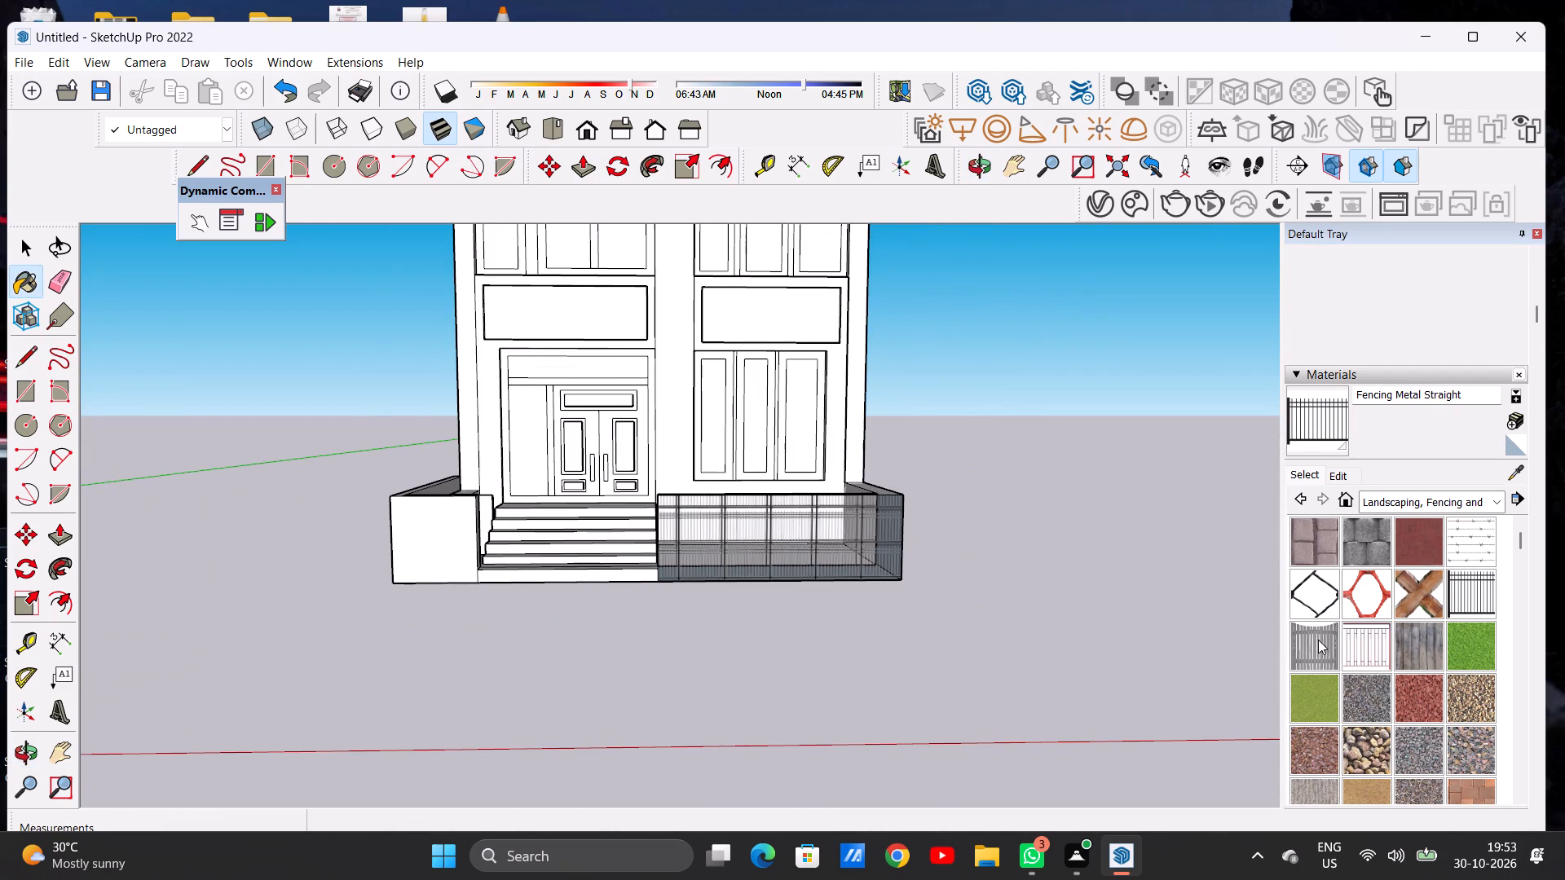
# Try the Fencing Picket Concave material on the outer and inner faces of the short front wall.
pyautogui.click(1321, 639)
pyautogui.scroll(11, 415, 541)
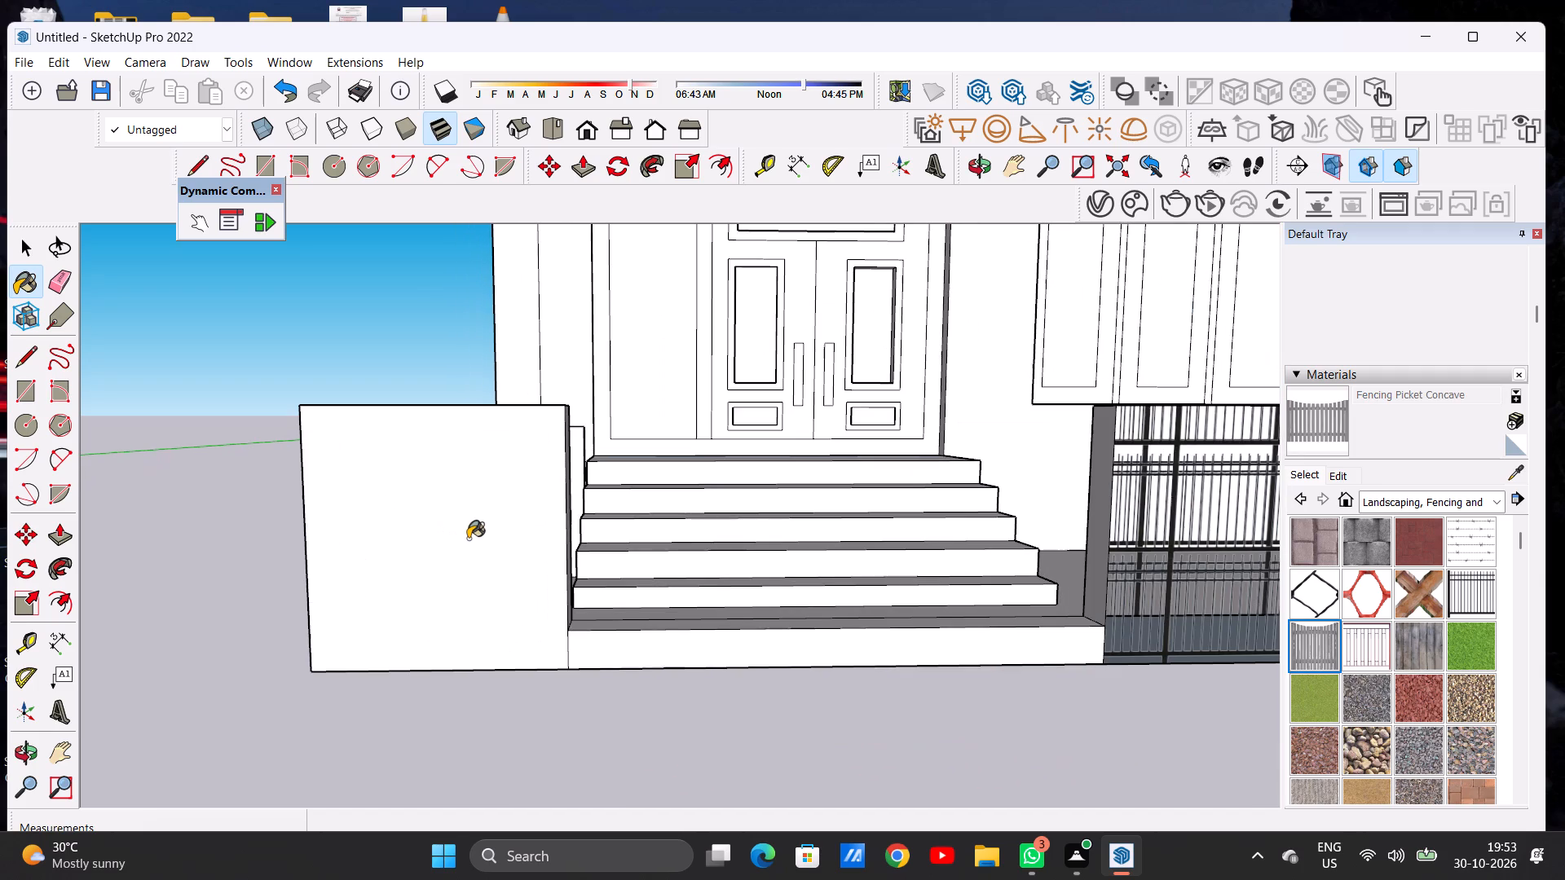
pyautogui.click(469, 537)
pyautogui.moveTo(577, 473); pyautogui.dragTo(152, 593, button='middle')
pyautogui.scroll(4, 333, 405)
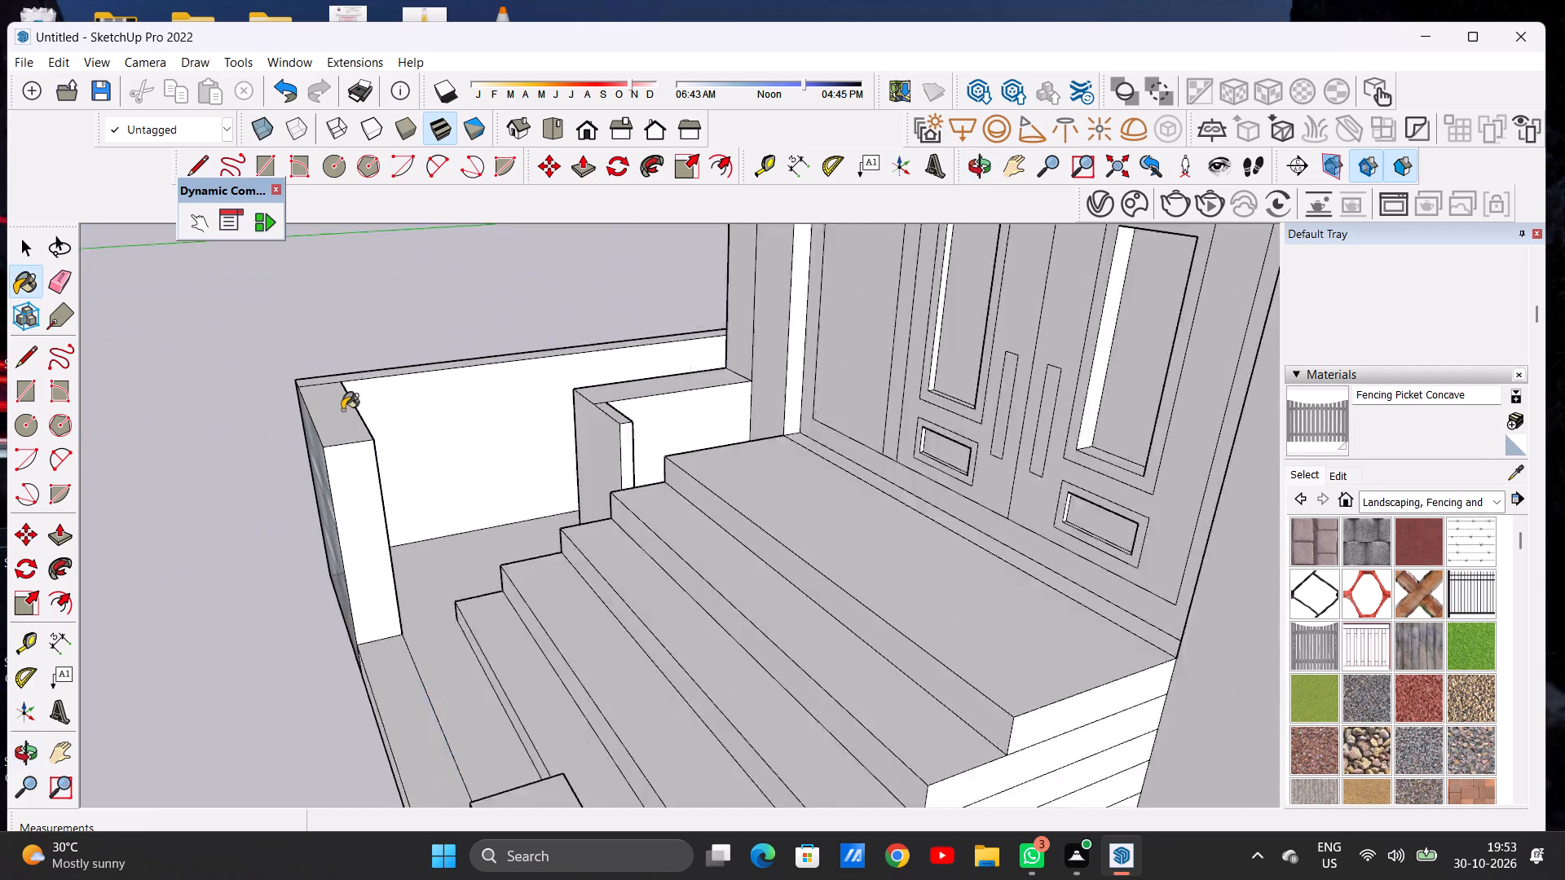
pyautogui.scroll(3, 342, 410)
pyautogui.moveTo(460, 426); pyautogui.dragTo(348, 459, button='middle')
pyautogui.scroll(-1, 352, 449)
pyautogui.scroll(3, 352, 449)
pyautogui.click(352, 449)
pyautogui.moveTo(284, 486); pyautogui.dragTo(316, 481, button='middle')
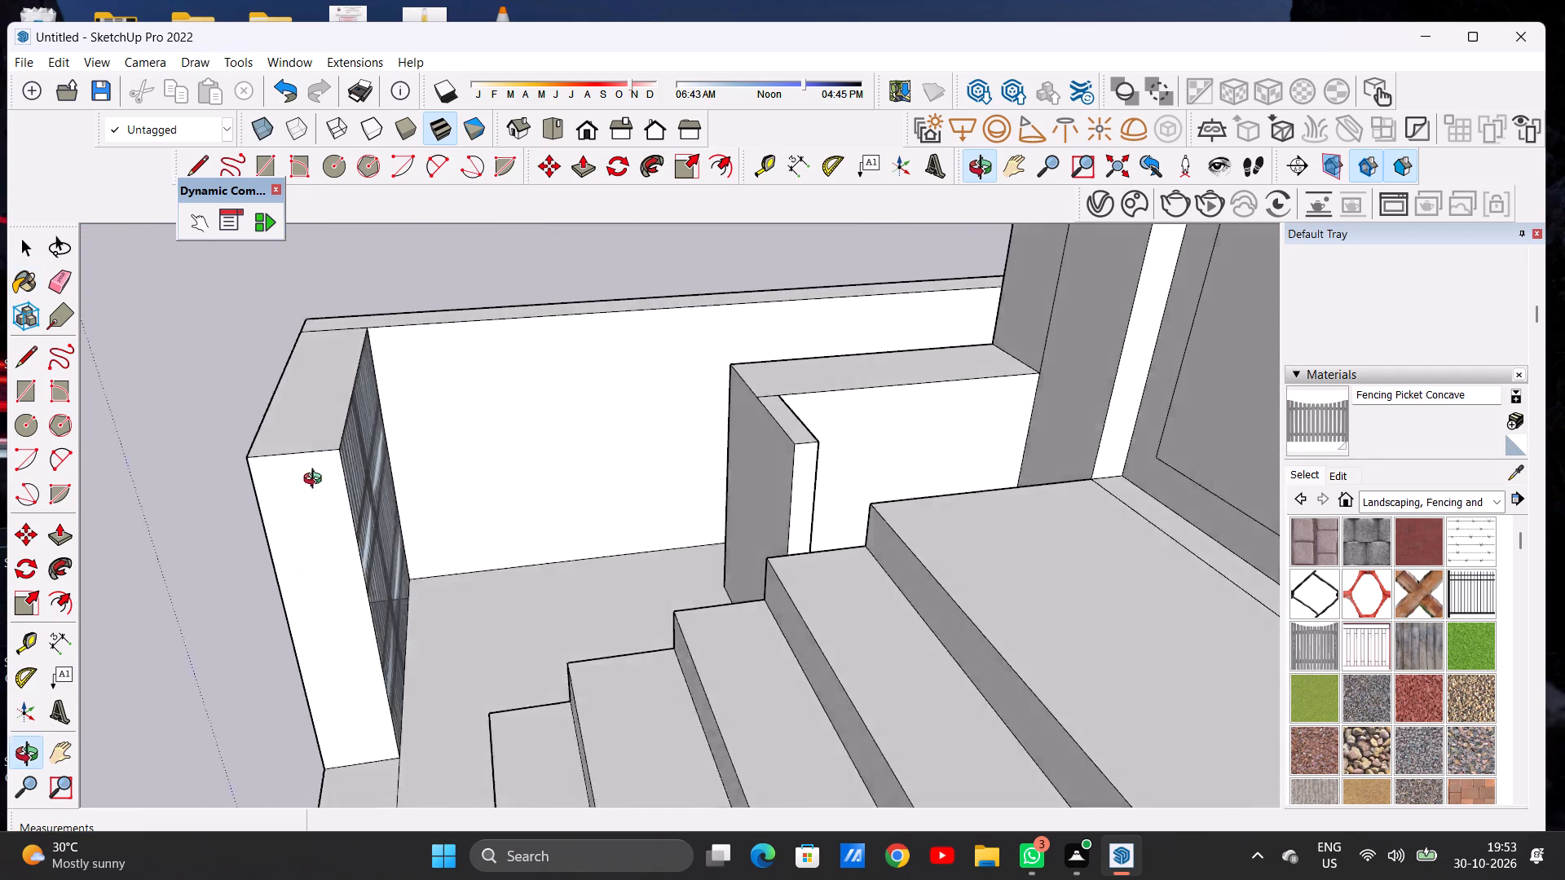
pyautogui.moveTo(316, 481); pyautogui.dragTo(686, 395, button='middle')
# Compare the picket fence on the short front wall with the metal fence on the window-side wall.
pyautogui.scroll(-17, 637, 446)
pyautogui.moveTo(594, 530); pyautogui.dragTo(637, 503, button='middle')
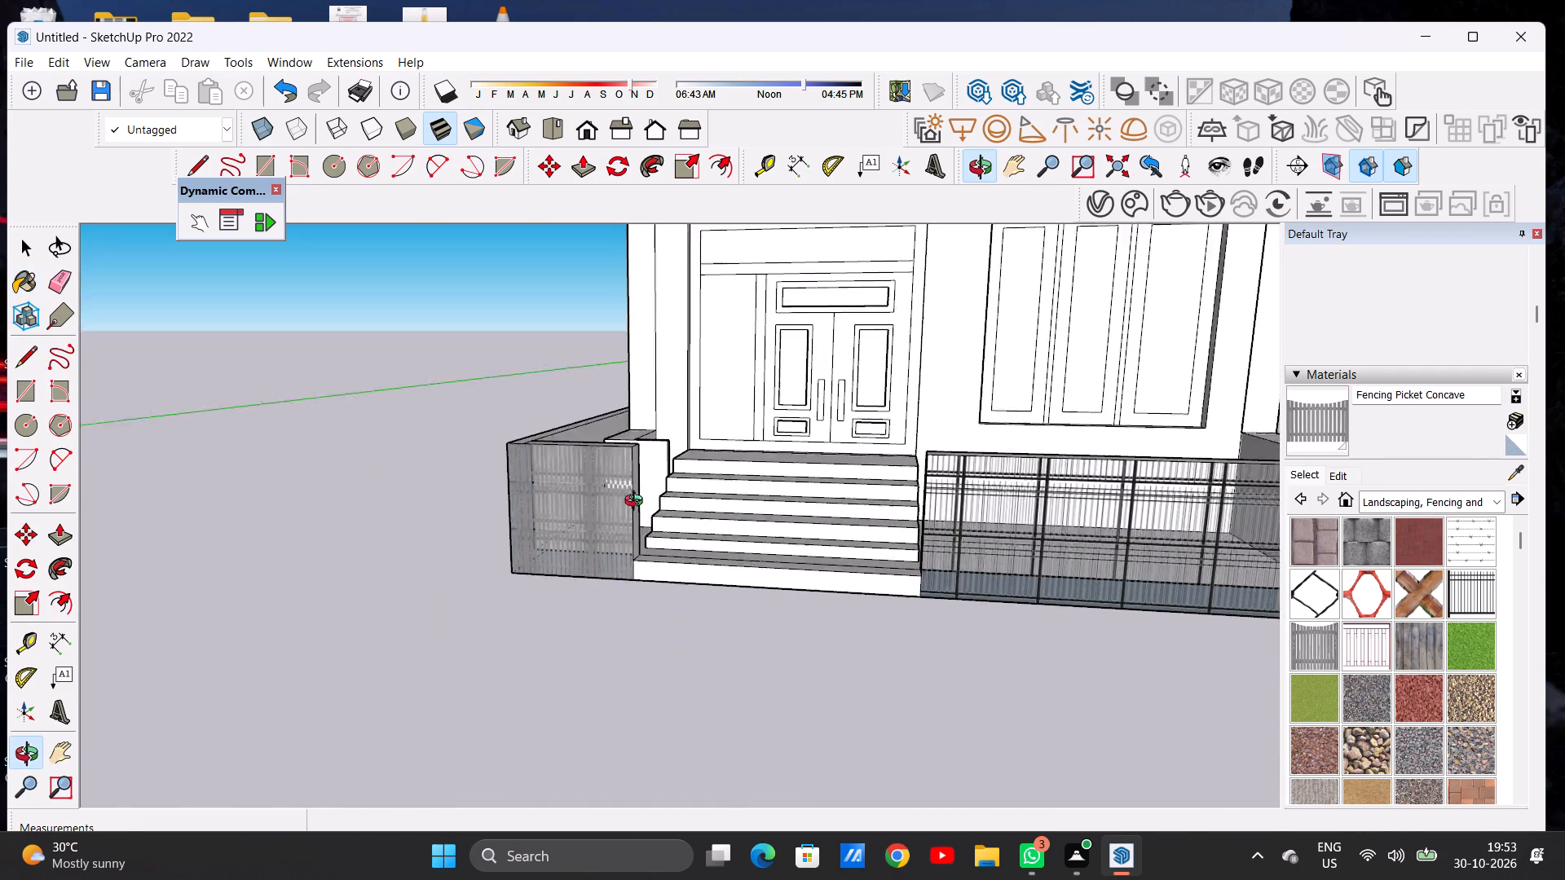
pyautogui.moveTo(637, 503); pyautogui.dragTo(663, 460, button='middle')
pyautogui.scroll(4, 580, 489)
pyautogui.scroll(-1, 578, 493)
pyautogui.scroll(1, 577, 495)
pyautogui.scroll(-11, 577, 495)
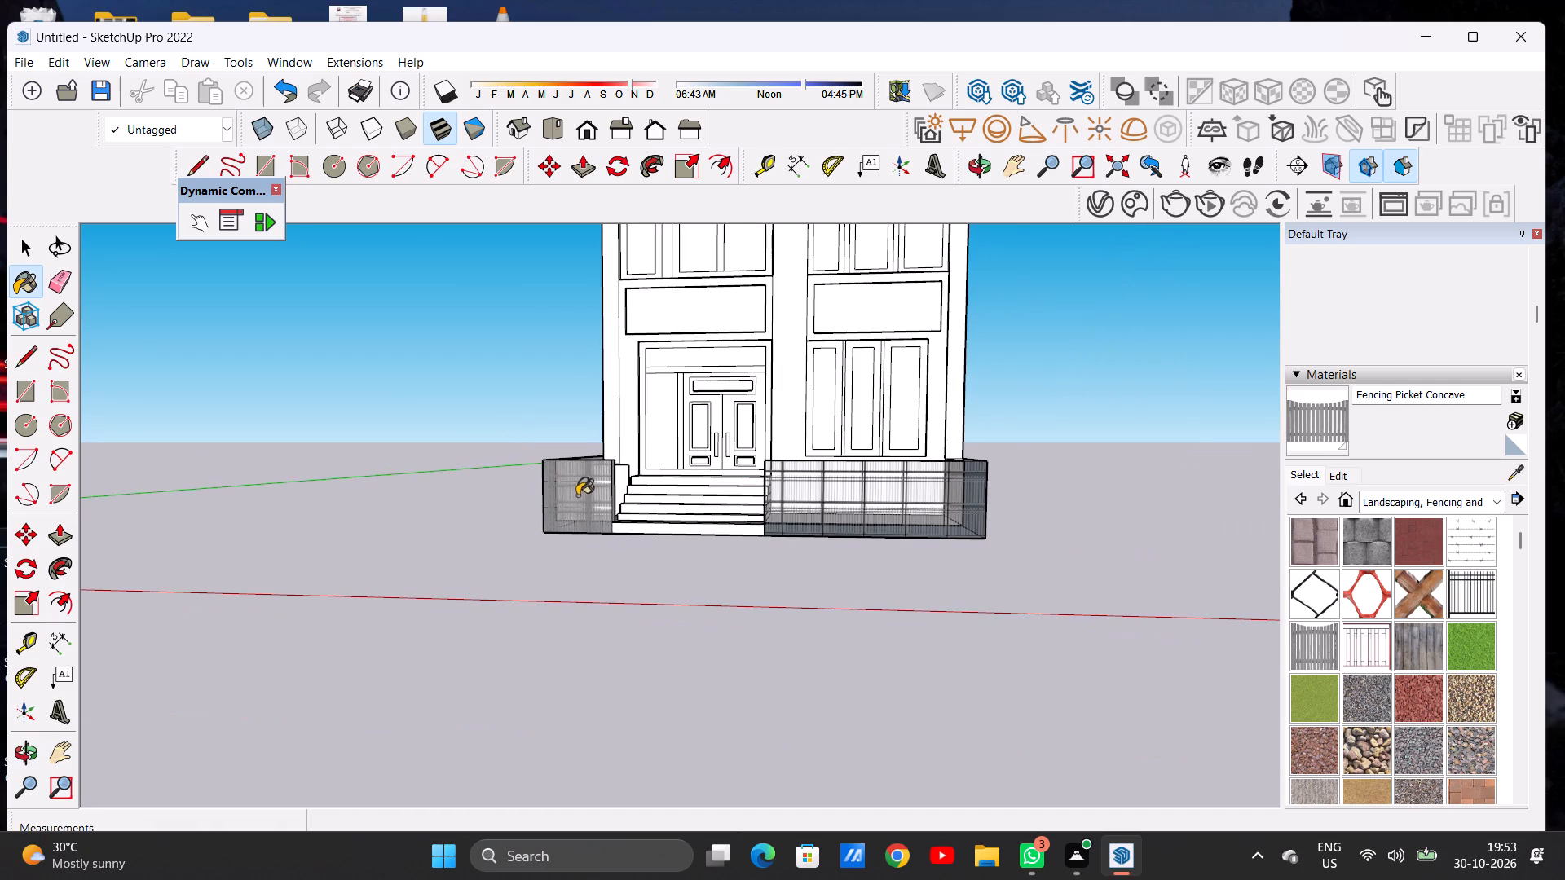
pyautogui.scroll(2, 875, 497)
pyautogui.scroll(-1, 875, 497)
pyautogui.scroll(3, 875, 498)
pyautogui.scroll(-1, 877, 500)
pyautogui.scroll(15, 877, 500)
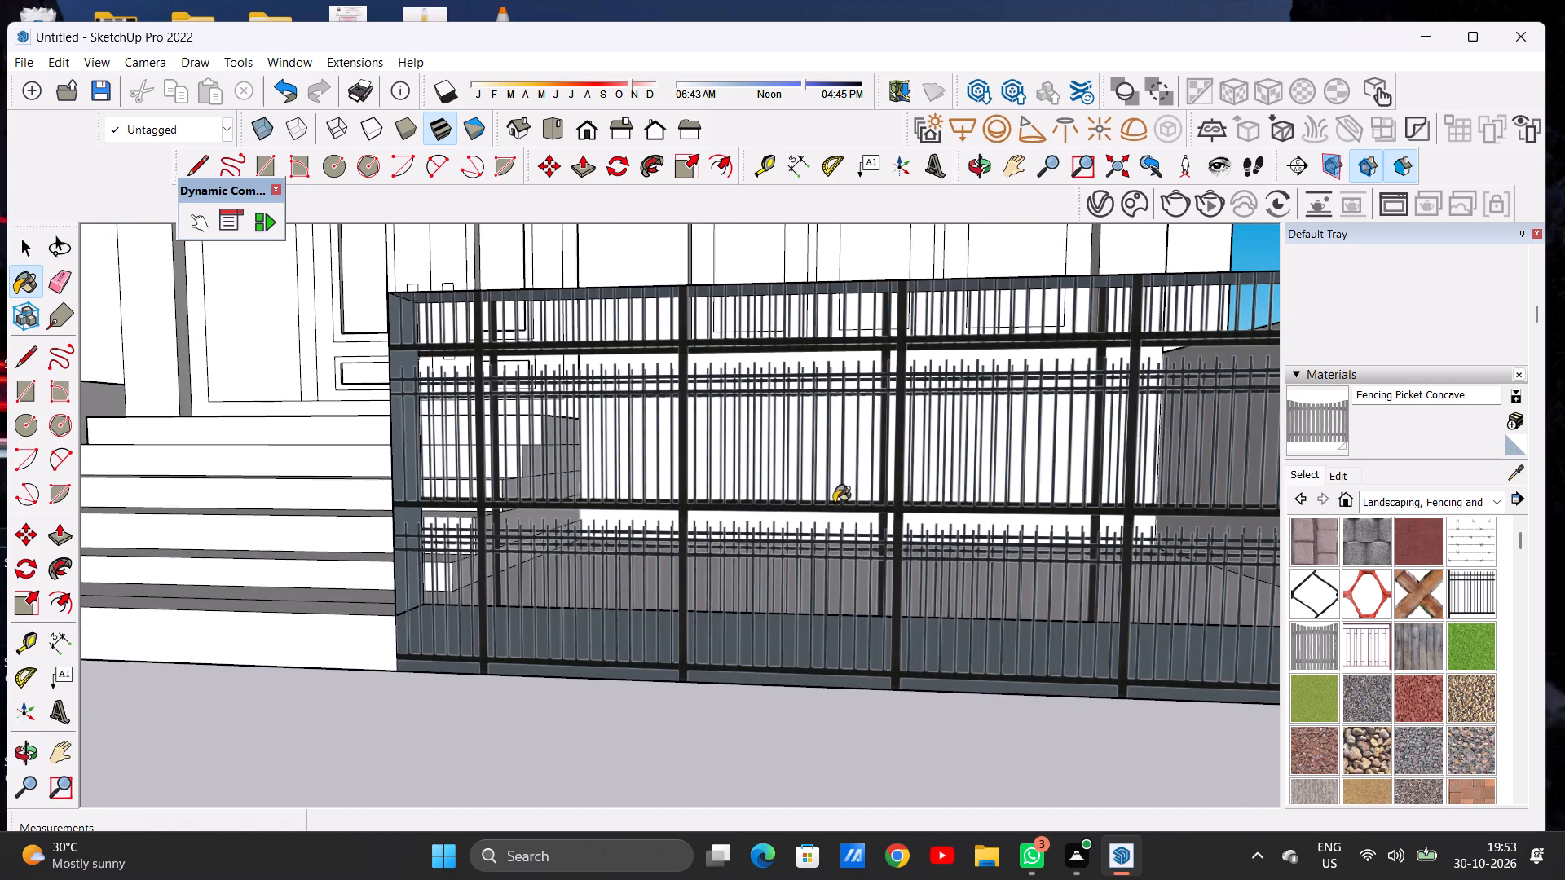
pyautogui.scroll(-14, 674, 505)
pyautogui.moveTo(787, 488); pyautogui.dragTo(825, 487, button='middle')
pyautogui.scroll(9, 762, 489)
pyautogui.scroll(-1, 765, 433)
pyautogui.scroll(6, 765, 433)
pyautogui.scroll(-1, 766, 449)
pyautogui.scroll(1, 766, 449)
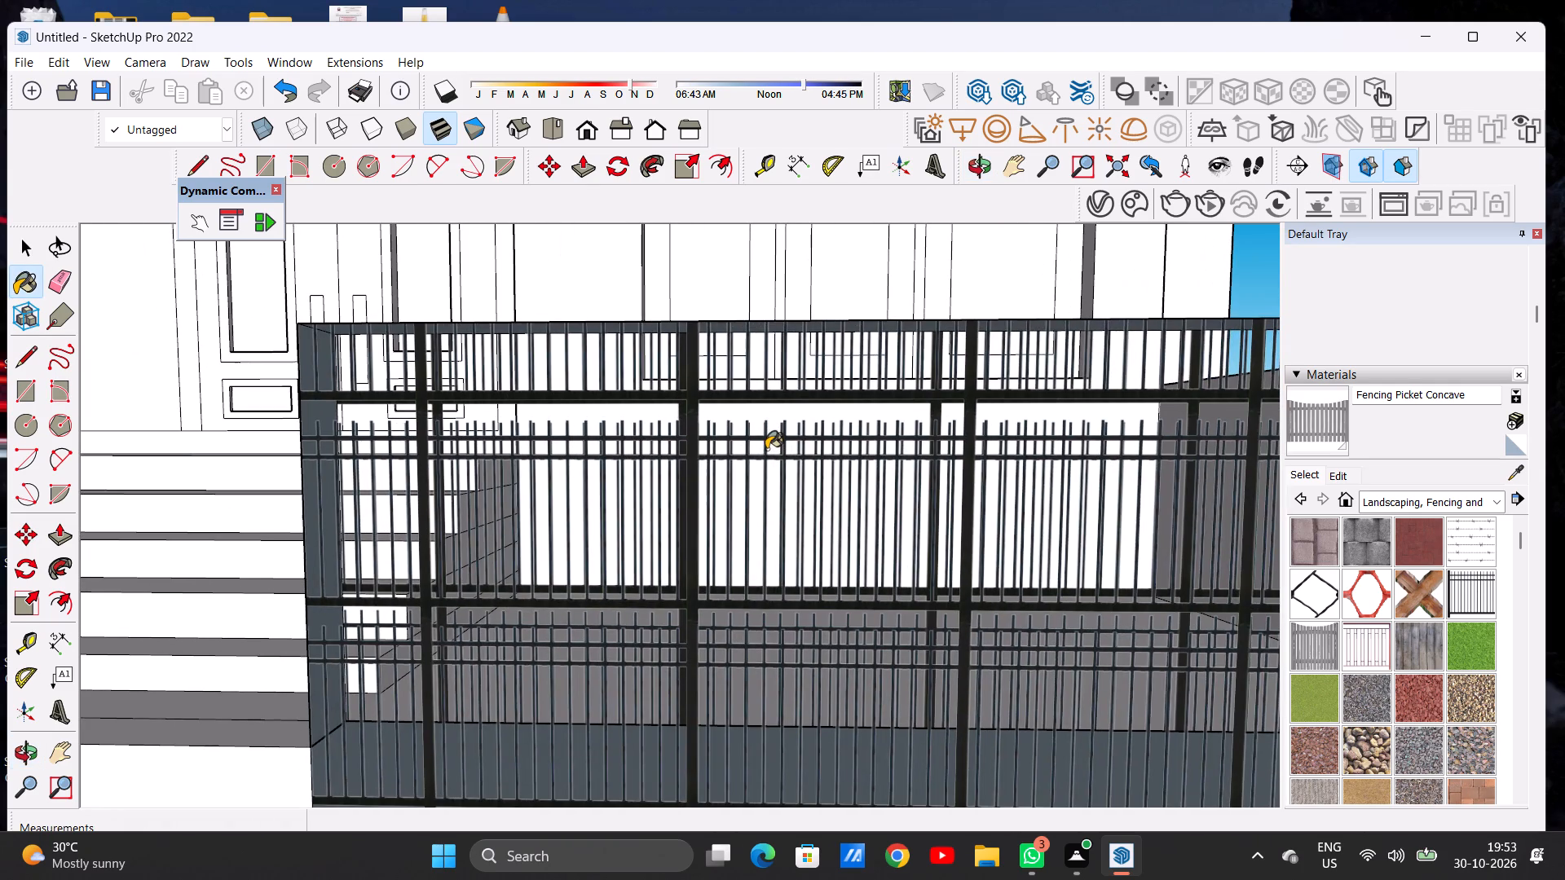
pyautogui.scroll(-6, 812, 475)
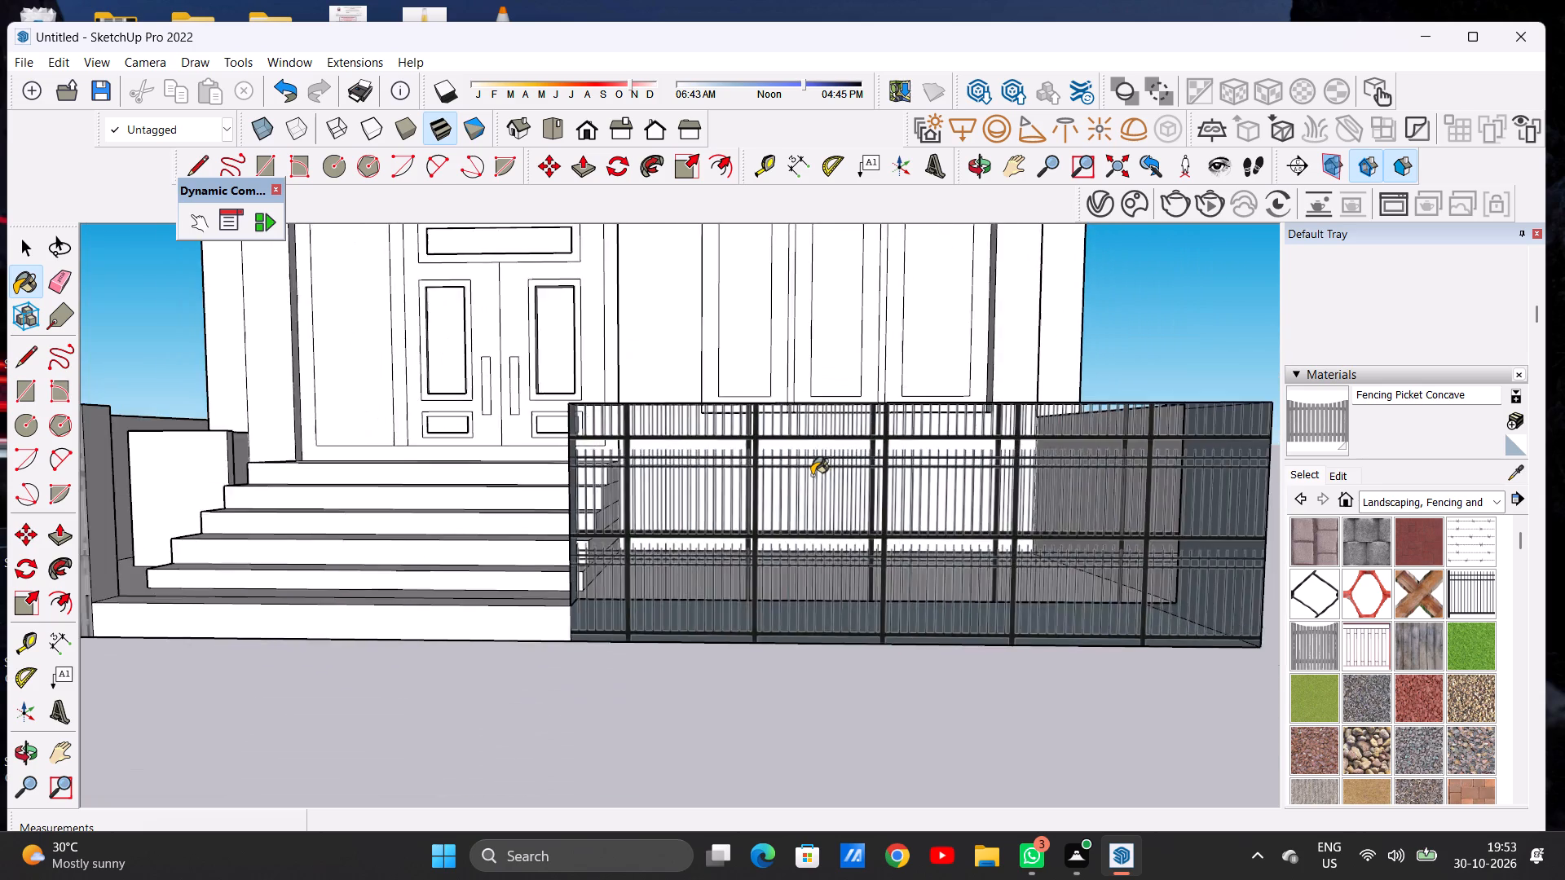
pyautogui.scroll(-8, 812, 475)
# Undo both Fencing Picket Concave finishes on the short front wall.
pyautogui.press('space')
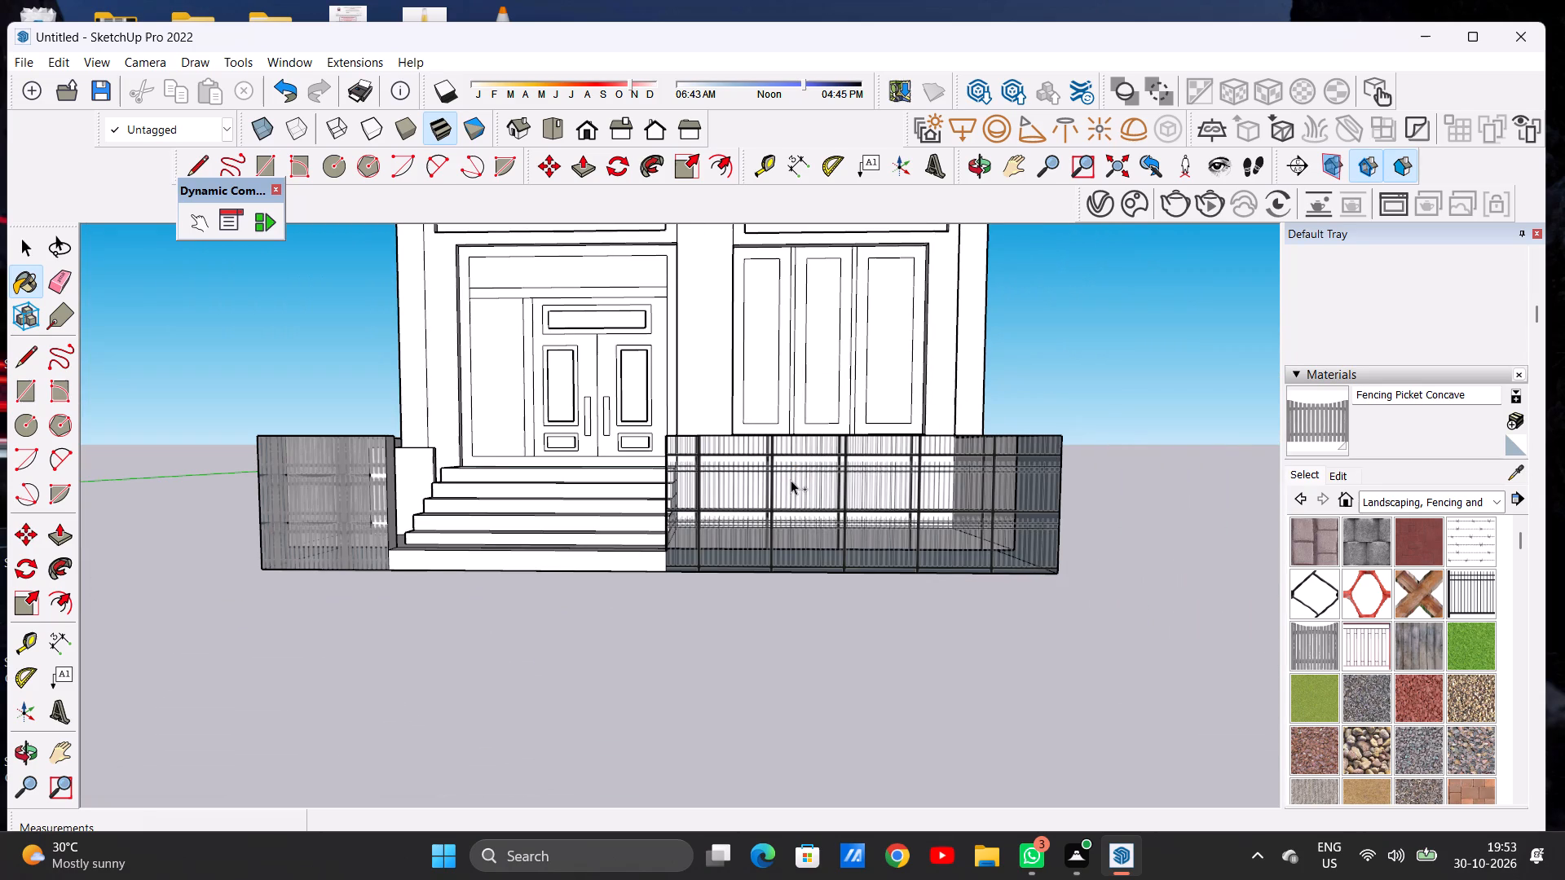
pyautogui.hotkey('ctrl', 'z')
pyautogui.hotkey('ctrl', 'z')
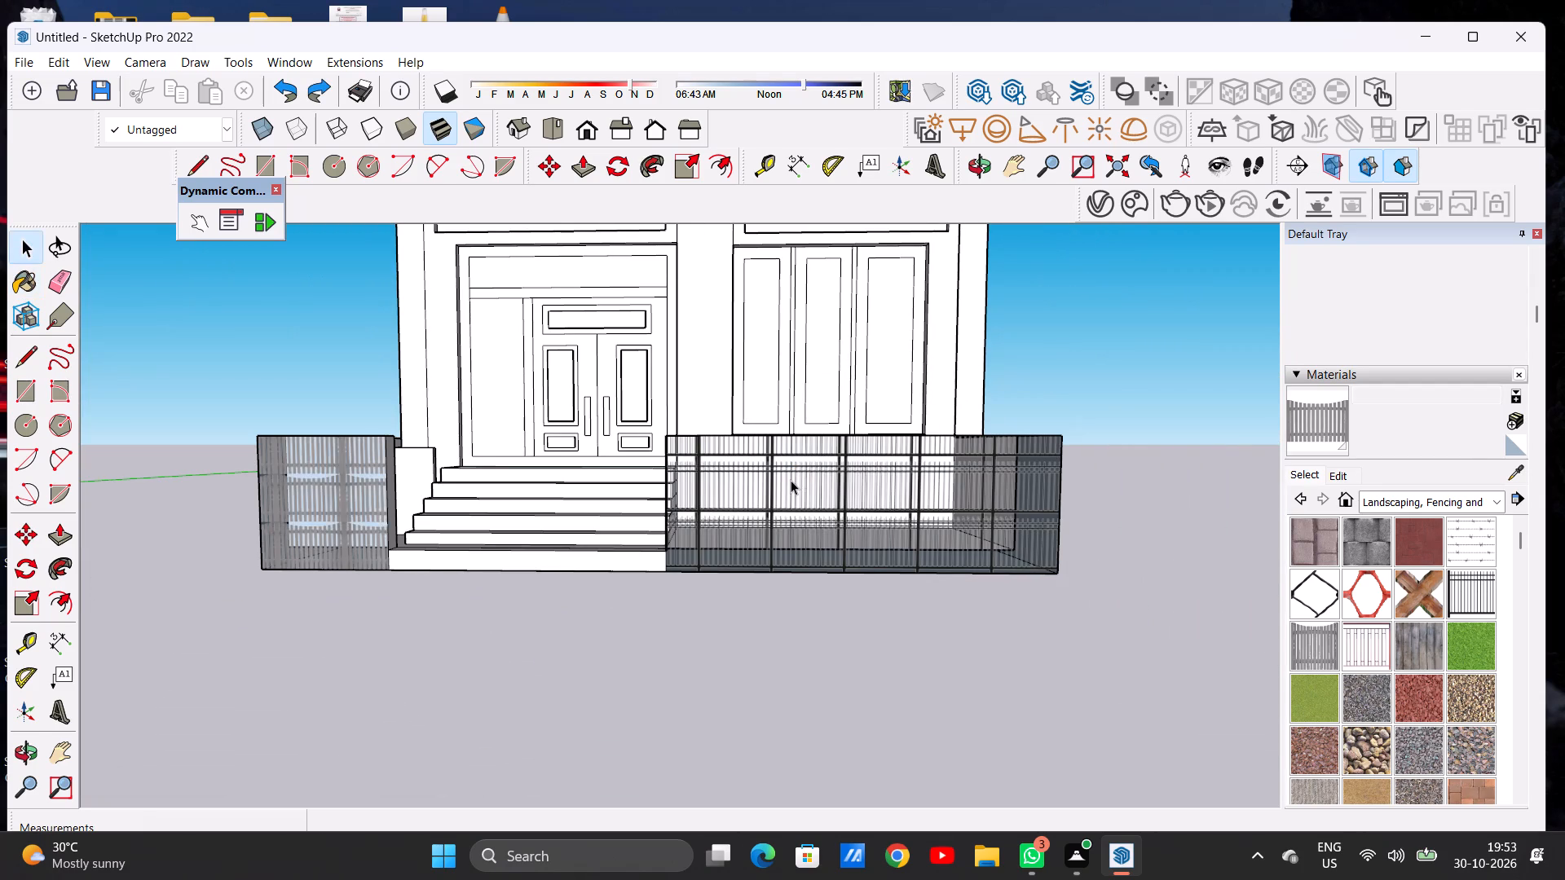
# Open the Fencing Metal Straight material's texture settings for editing and reapply the material to the window-side front wall.
pyautogui.scroll(-6, 791, 494)
pyautogui.scroll(15, 922, 526)
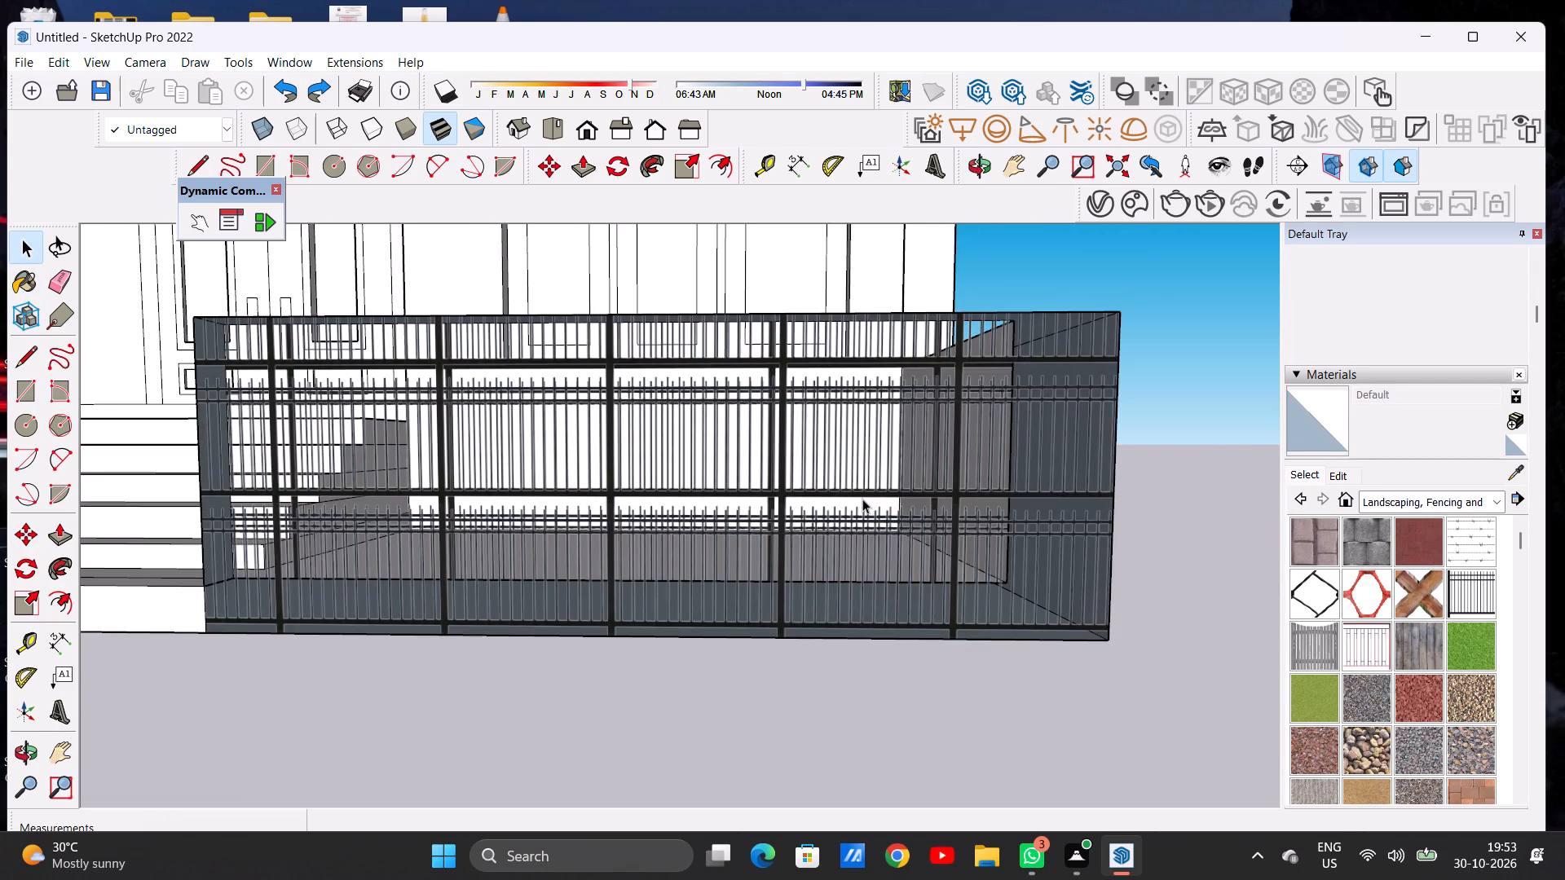
pyautogui.scroll(-6, 862, 499)
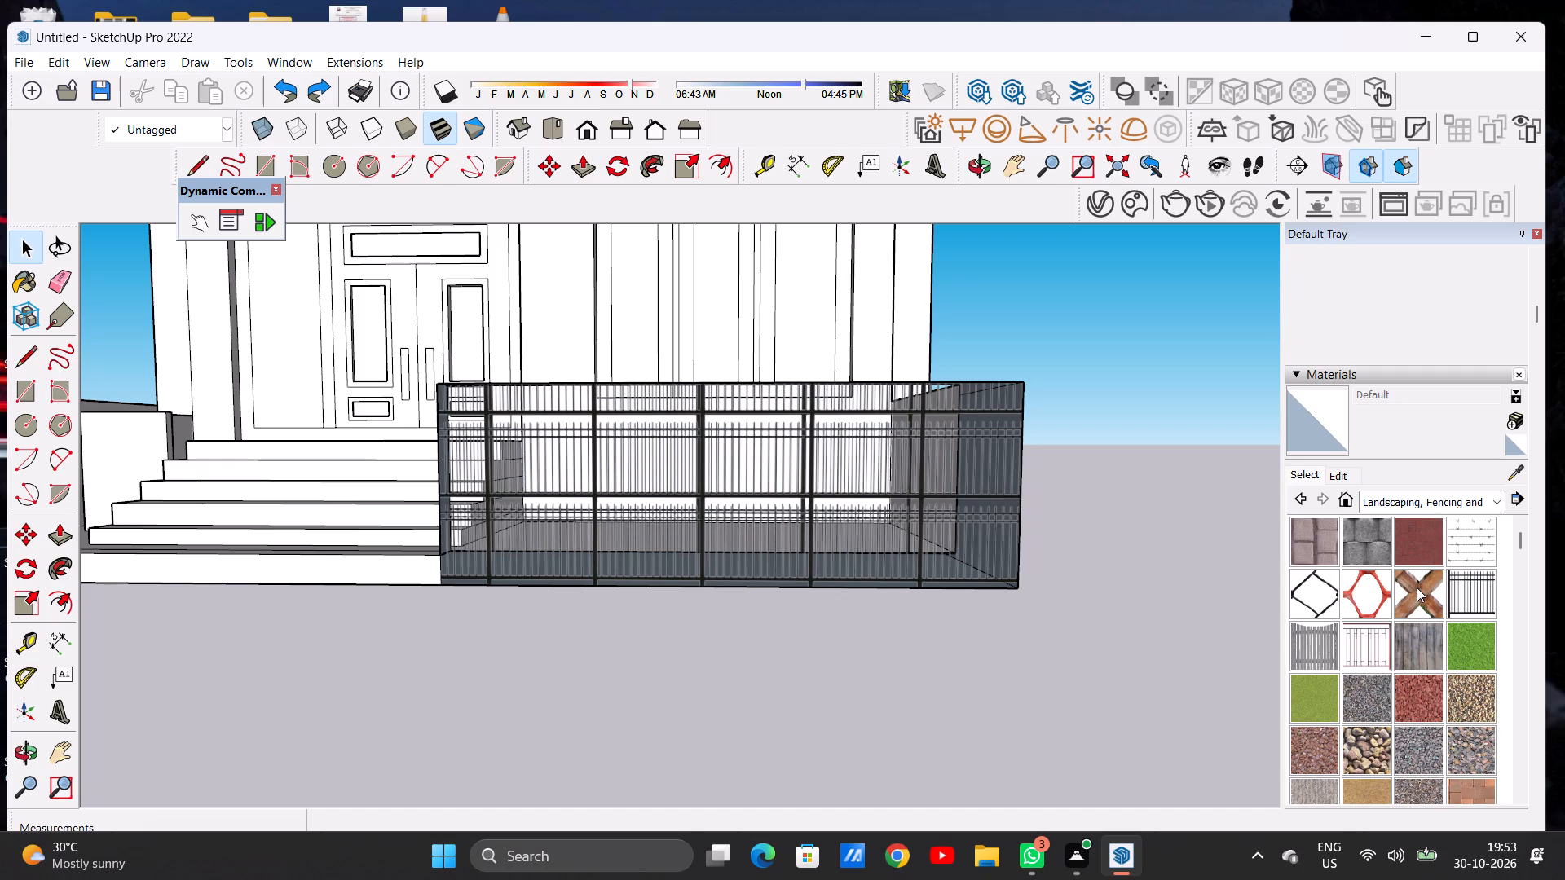
pyautogui.click(1477, 588)
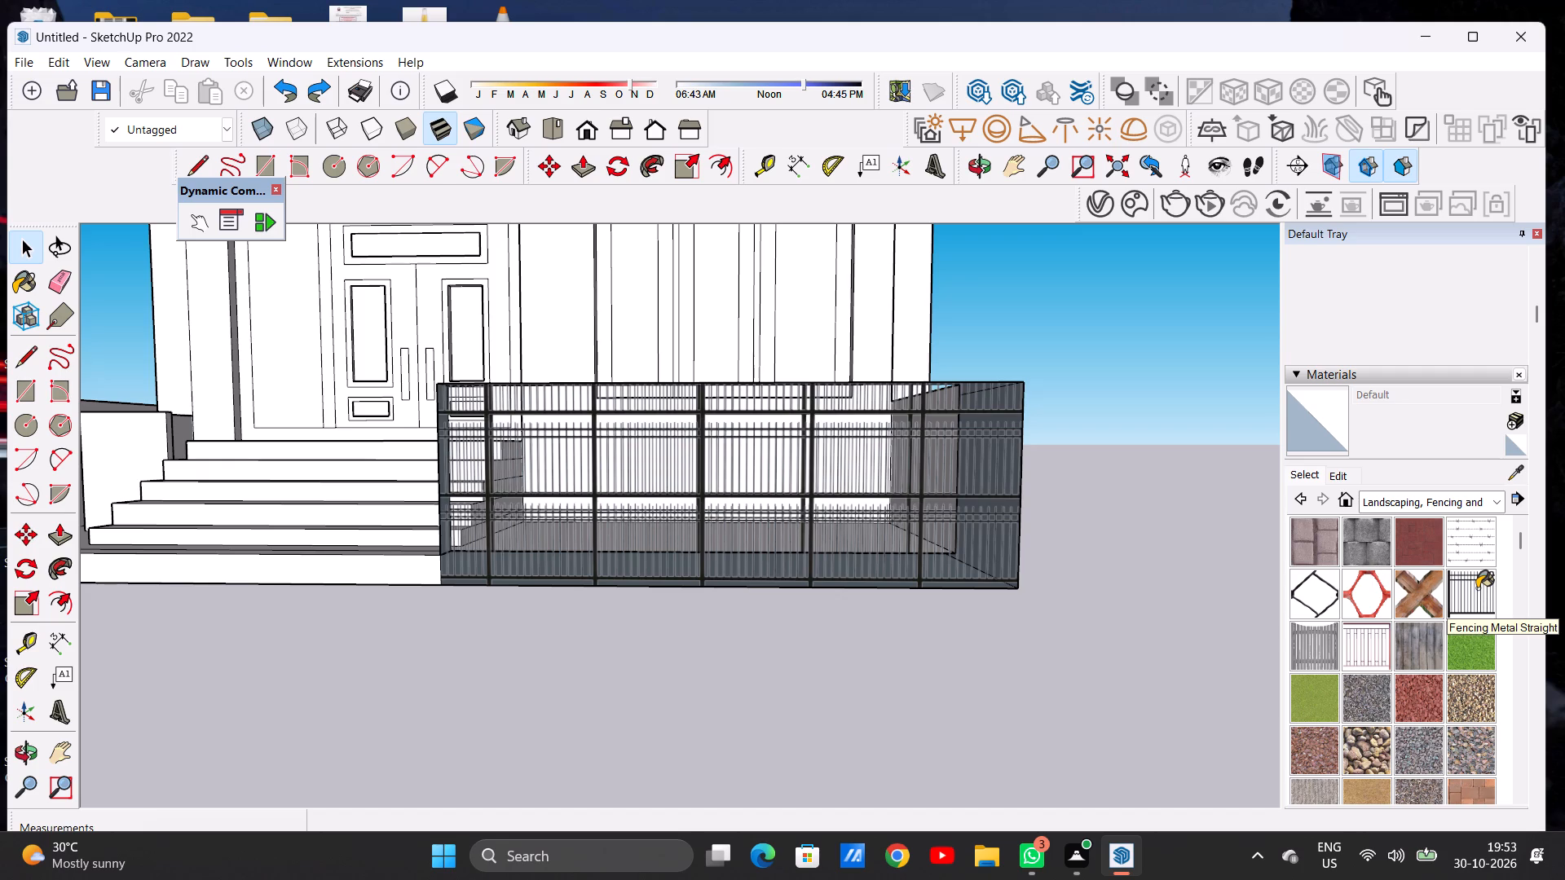
pyautogui.click(1336, 472)
pyautogui.scroll(-2, 1363, 601)
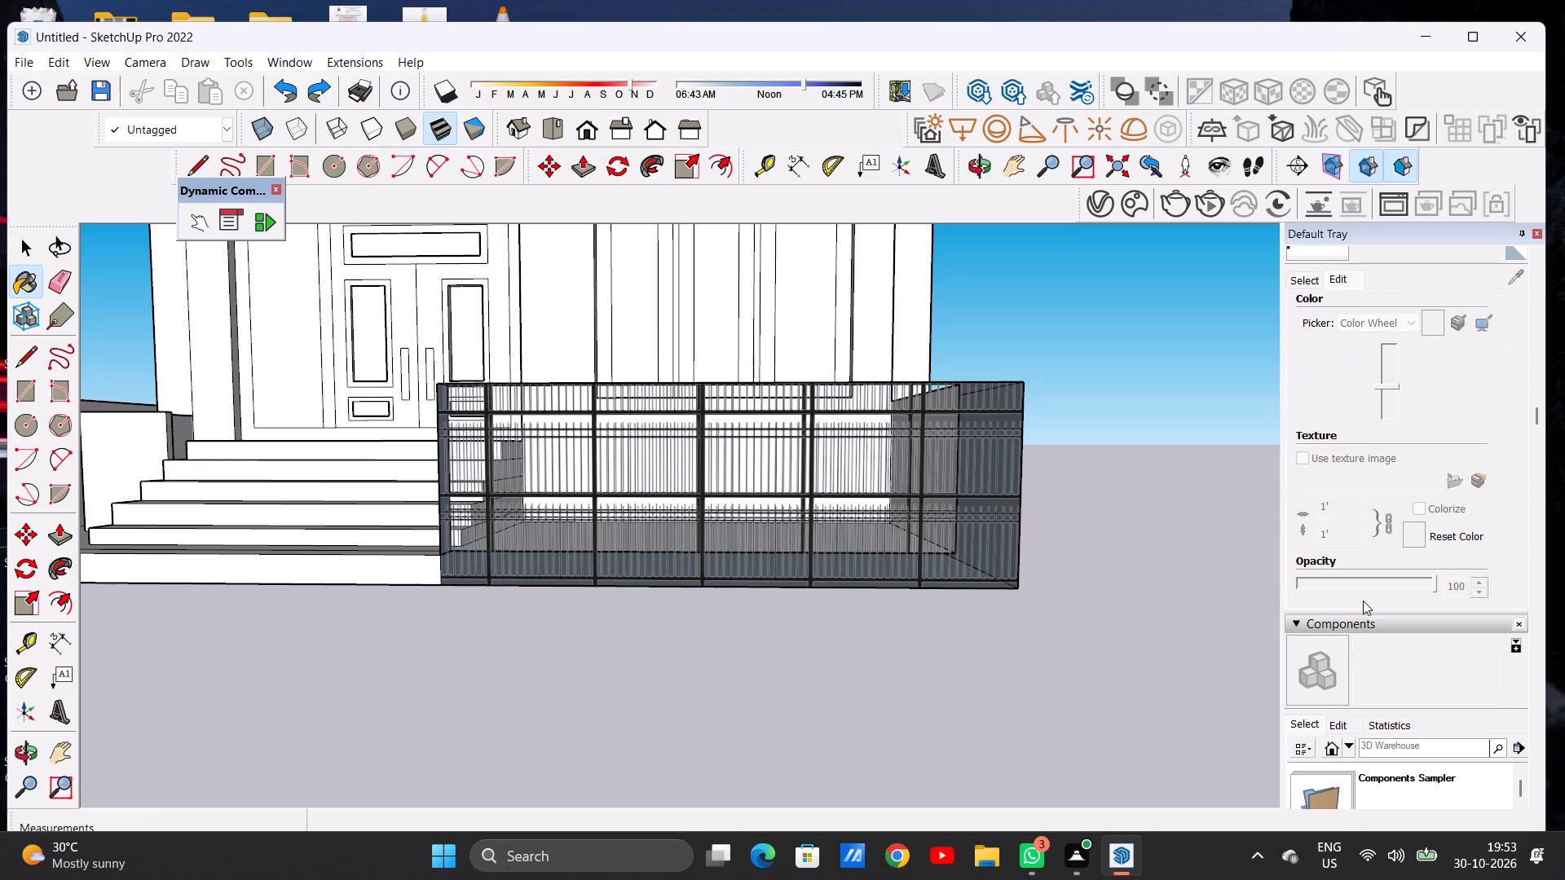
pyautogui.click(1339, 535)
pyautogui.click(926, 505)
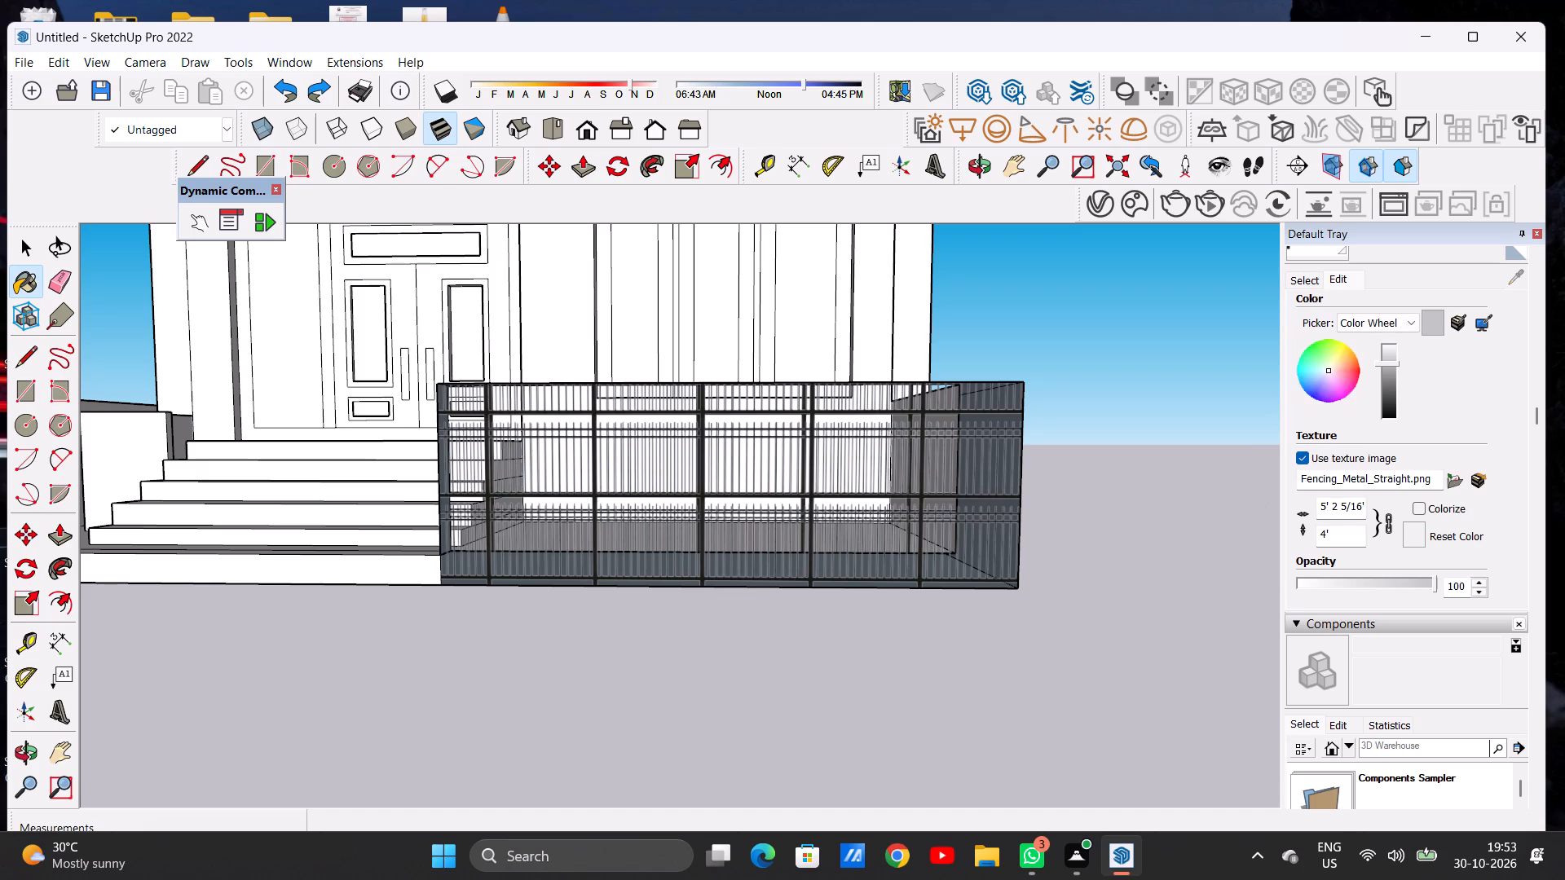
pyautogui.scroll(-4, 1135, 535)
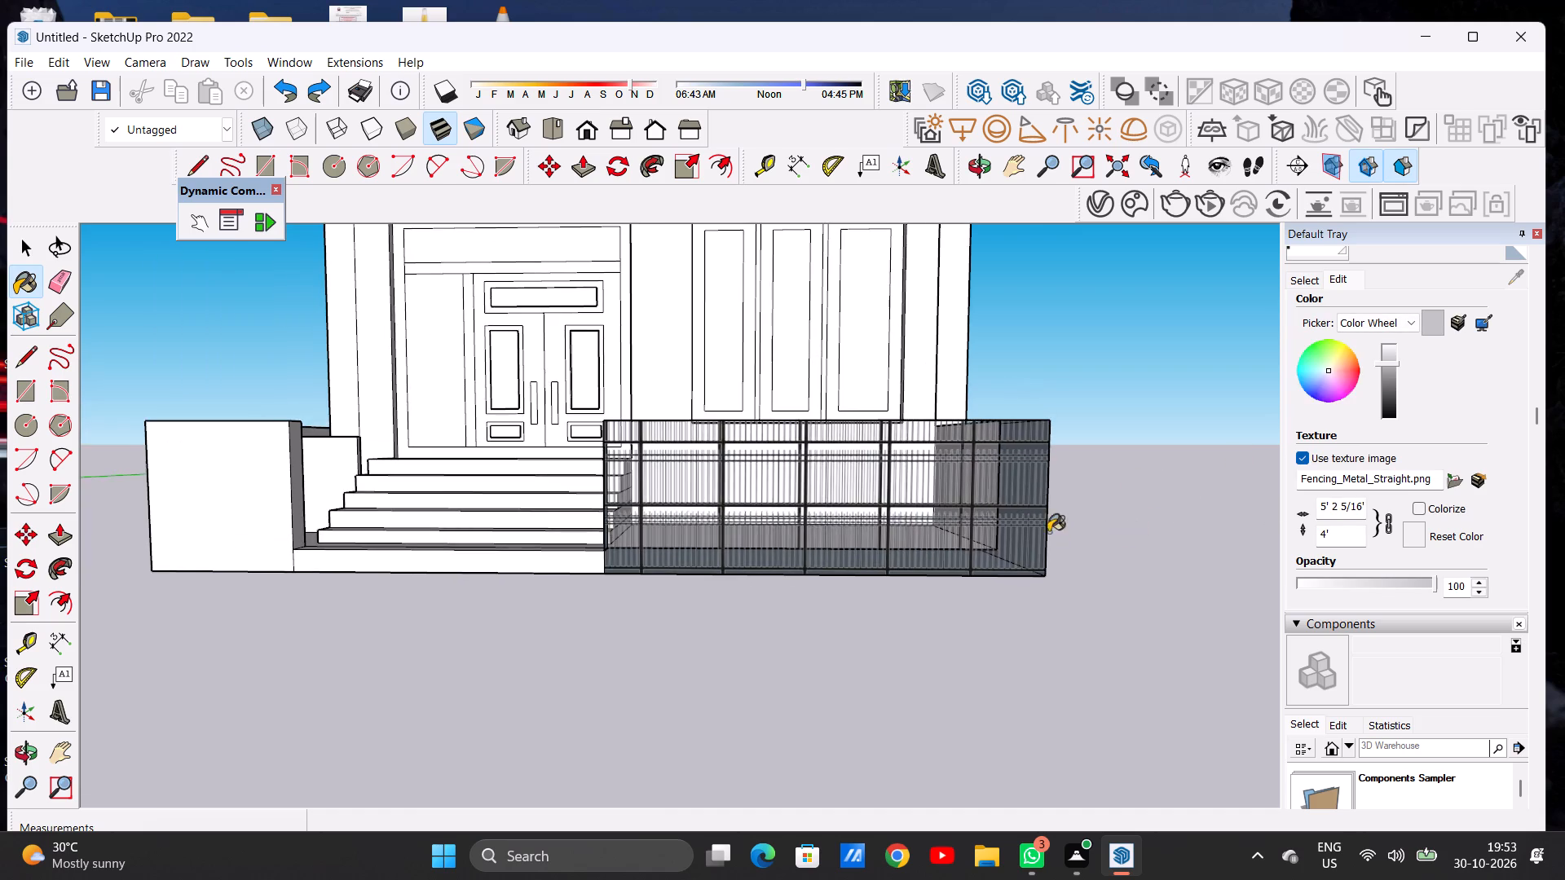
# Draw a vertical line of about 1' 5 5/8" from the building side wall's bottom corner to the slab's base edge, bounding the side boundary wall.
pyautogui.moveTo(1058, 506); pyautogui.dragTo(646, 589, button='middle')
pyautogui.scroll(5, 636, 574)
pyautogui.scroll(-5, 645, 574)
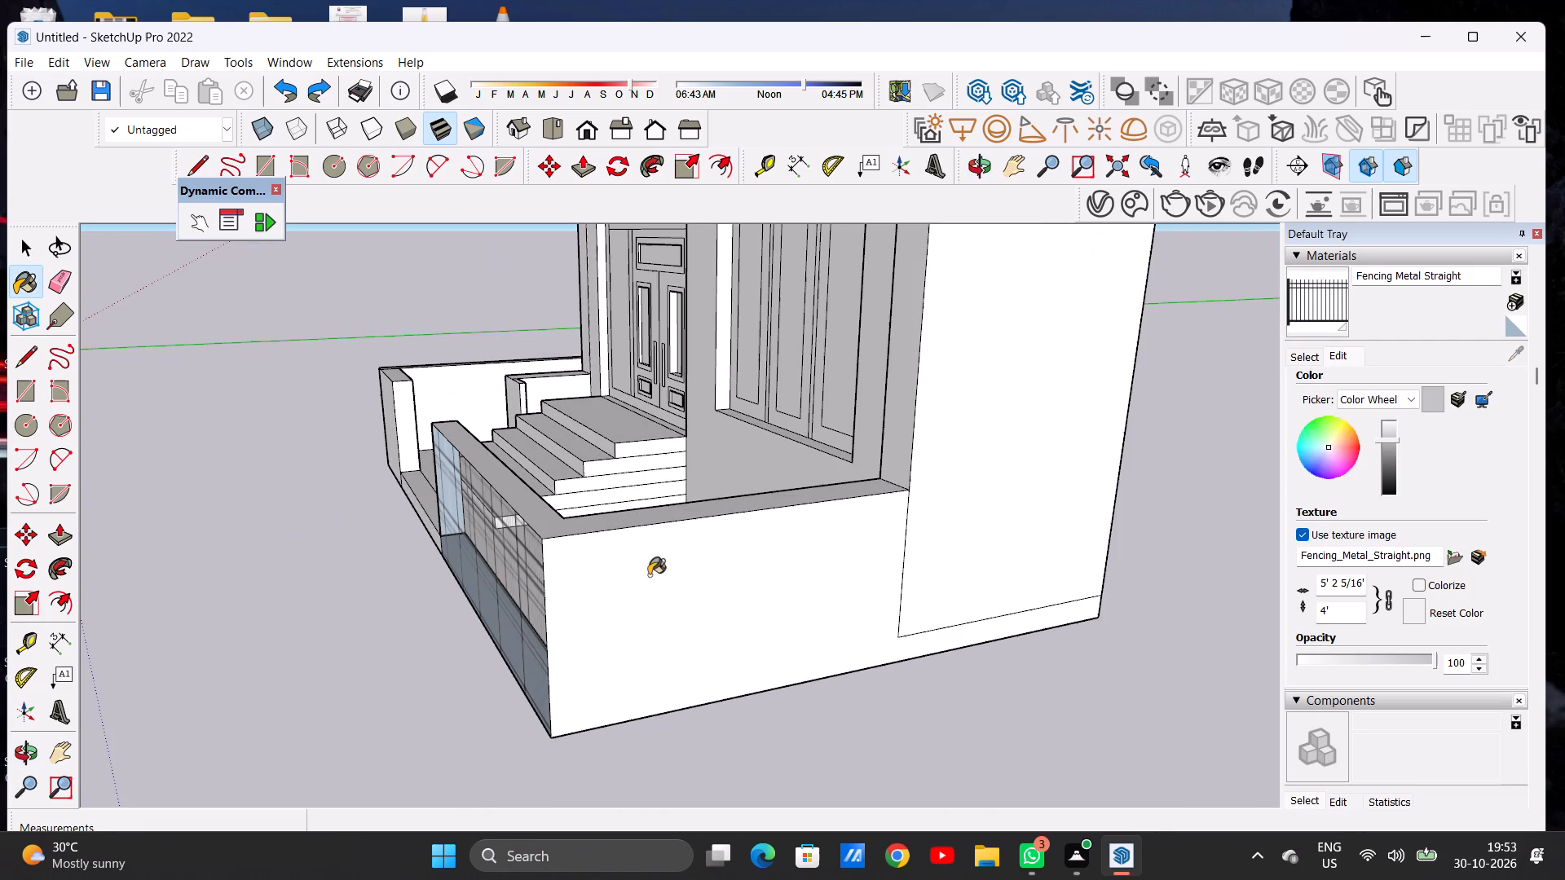
pyautogui.press('space')
pyautogui.write('L')
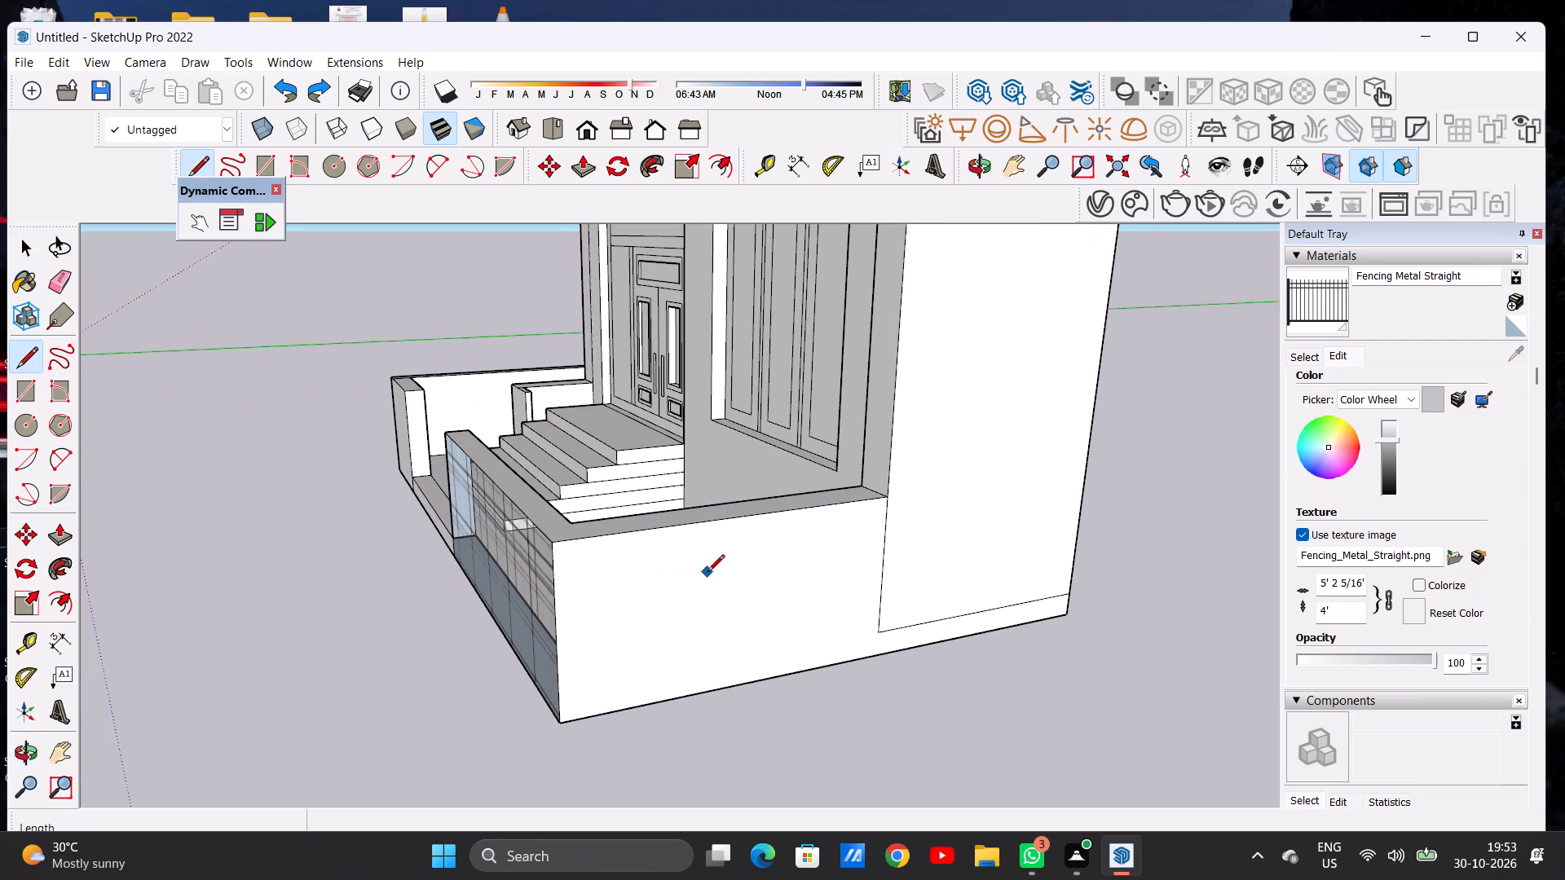
pyautogui.scroll(11, 918, 667)
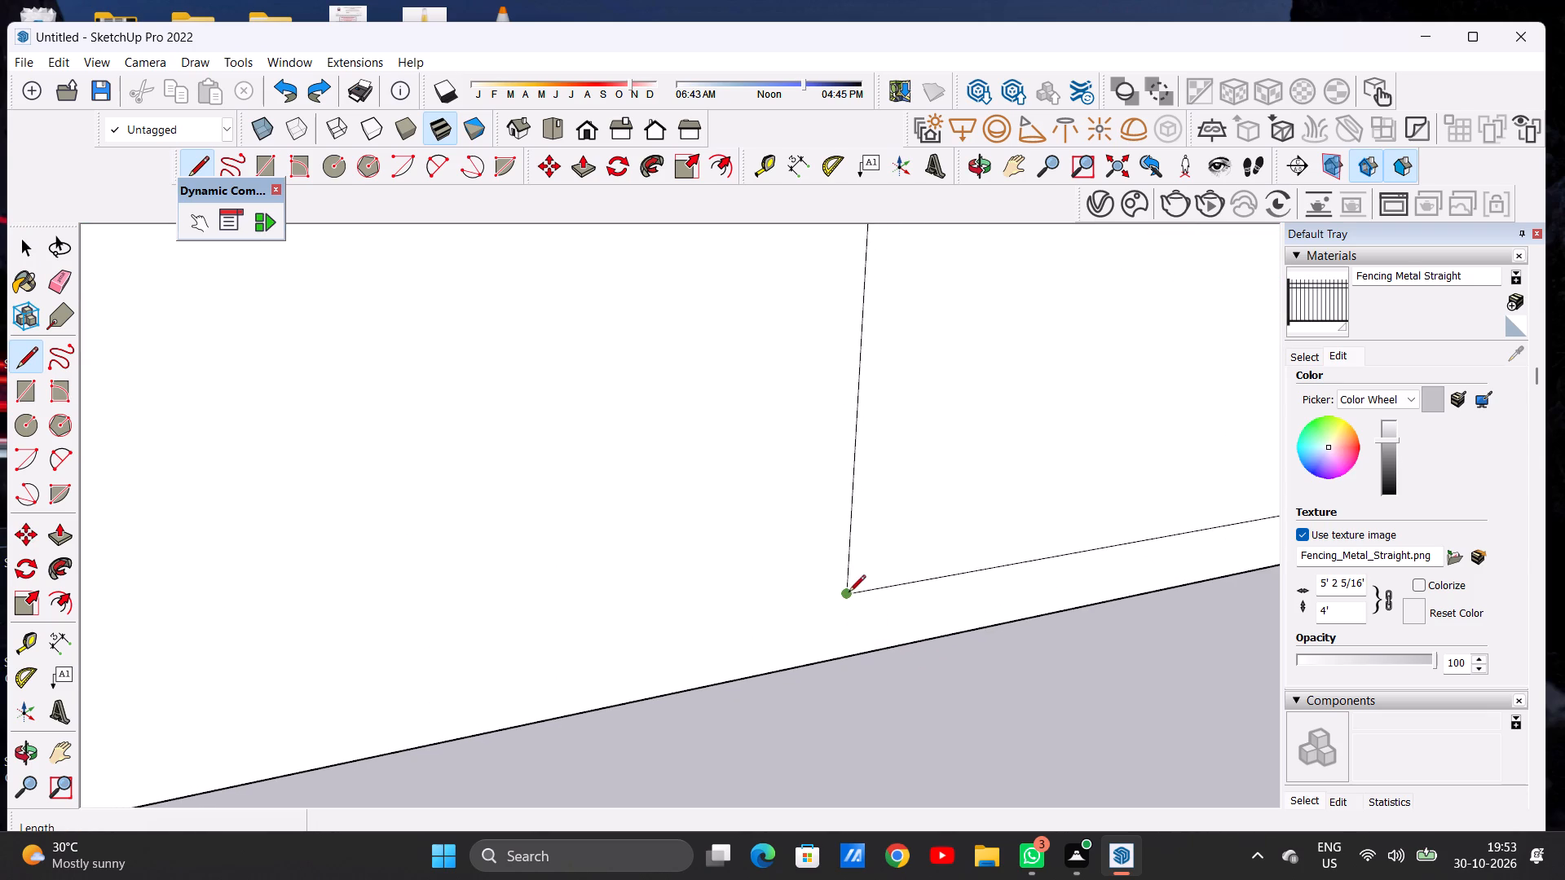
pyautogui.click(849, 593)
pyautogui.click(846, 652)
# Apply the Fencing Metal Straight material to the outer and inner faces of the window-side boundary side wall.
pyautogui.click(1316, 284)
pyautogui.click(549, 604)
pyautogui.scroll(-13, 690, 608)
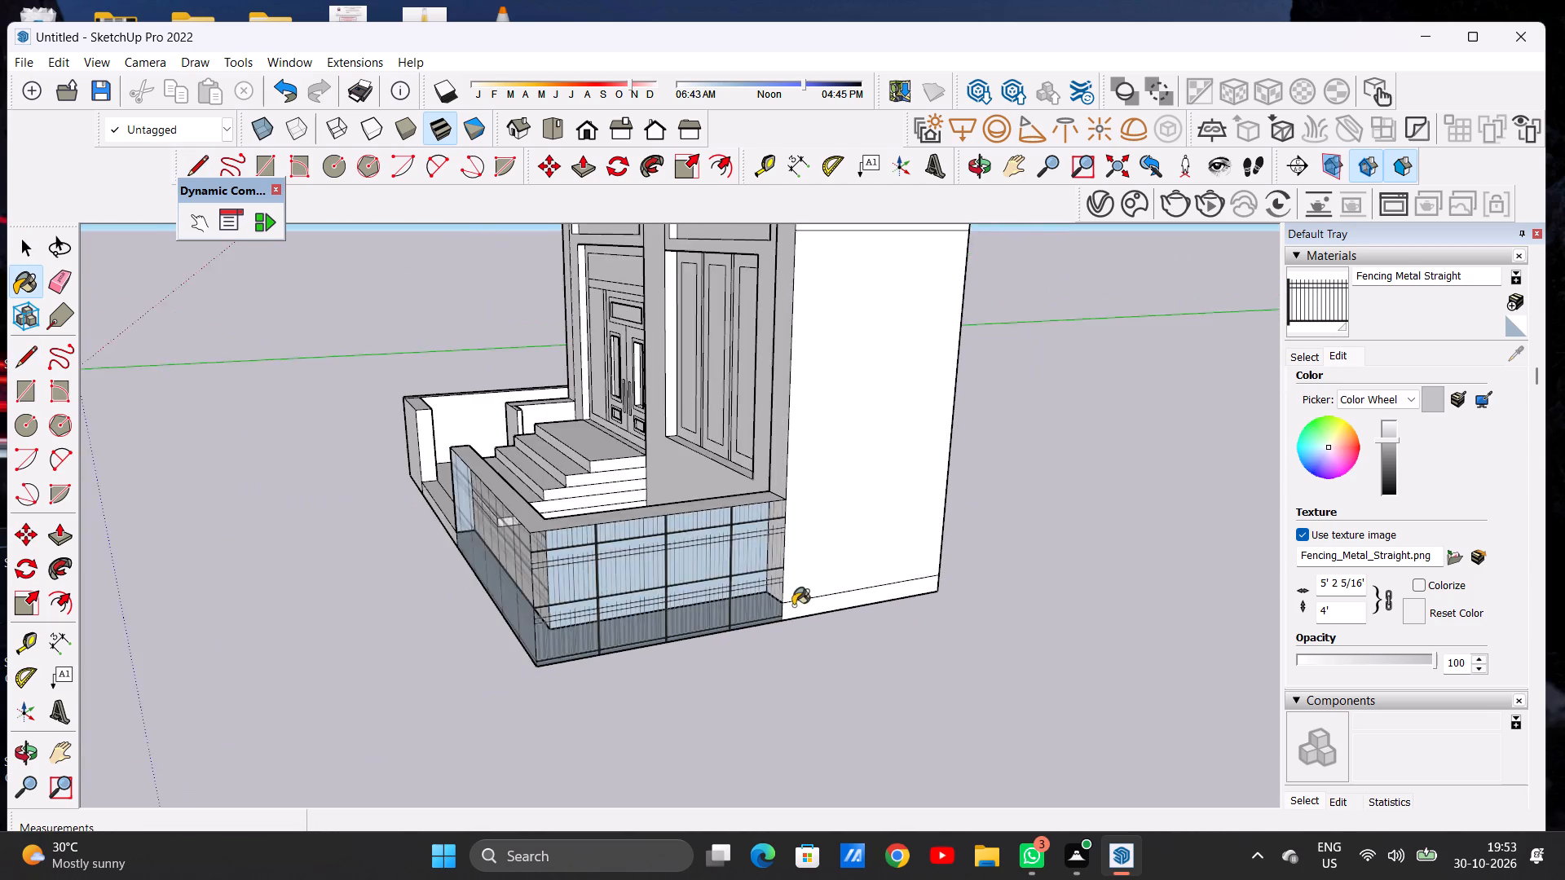
pyautogui.scroll(-4, 793, 605)
pyautogui.moveTo(611, 605); pyautogui.dragTo(953, 590, button='middle')
pyautogui.moveTo(744, 536); pyautogui.dragTo(1034, 573, button='middle')
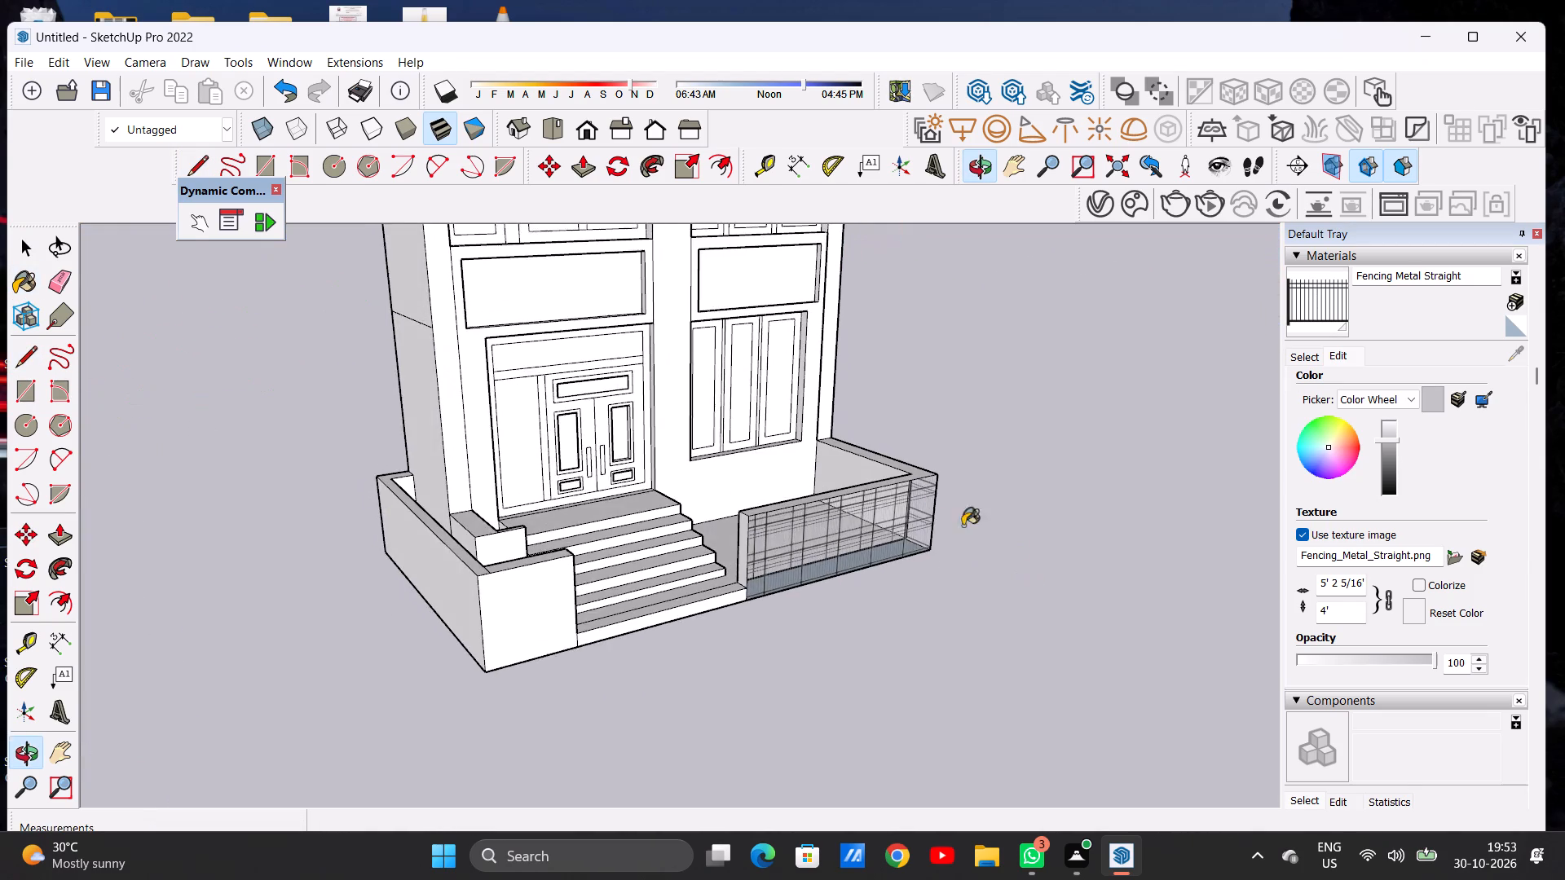
pyautogui.scroll(1, 842, 467)
pyautogui.scroll(-1, 842, 467)
pyautogui.scroll(9, 842, 467)
pyautogui.click(918, 476)
# Examine the metal fencing on the window-side front and side walls from the front, from the side and up close.
pyautogui.moveTo(950, 487); pyautogui.dragTo(757, 476, button='middle')
pyautogui.scroll(-14, 825, 520)
pyautogui.moveTo(833, 580); pyautogui.dragTo(814, 471, button='middle')
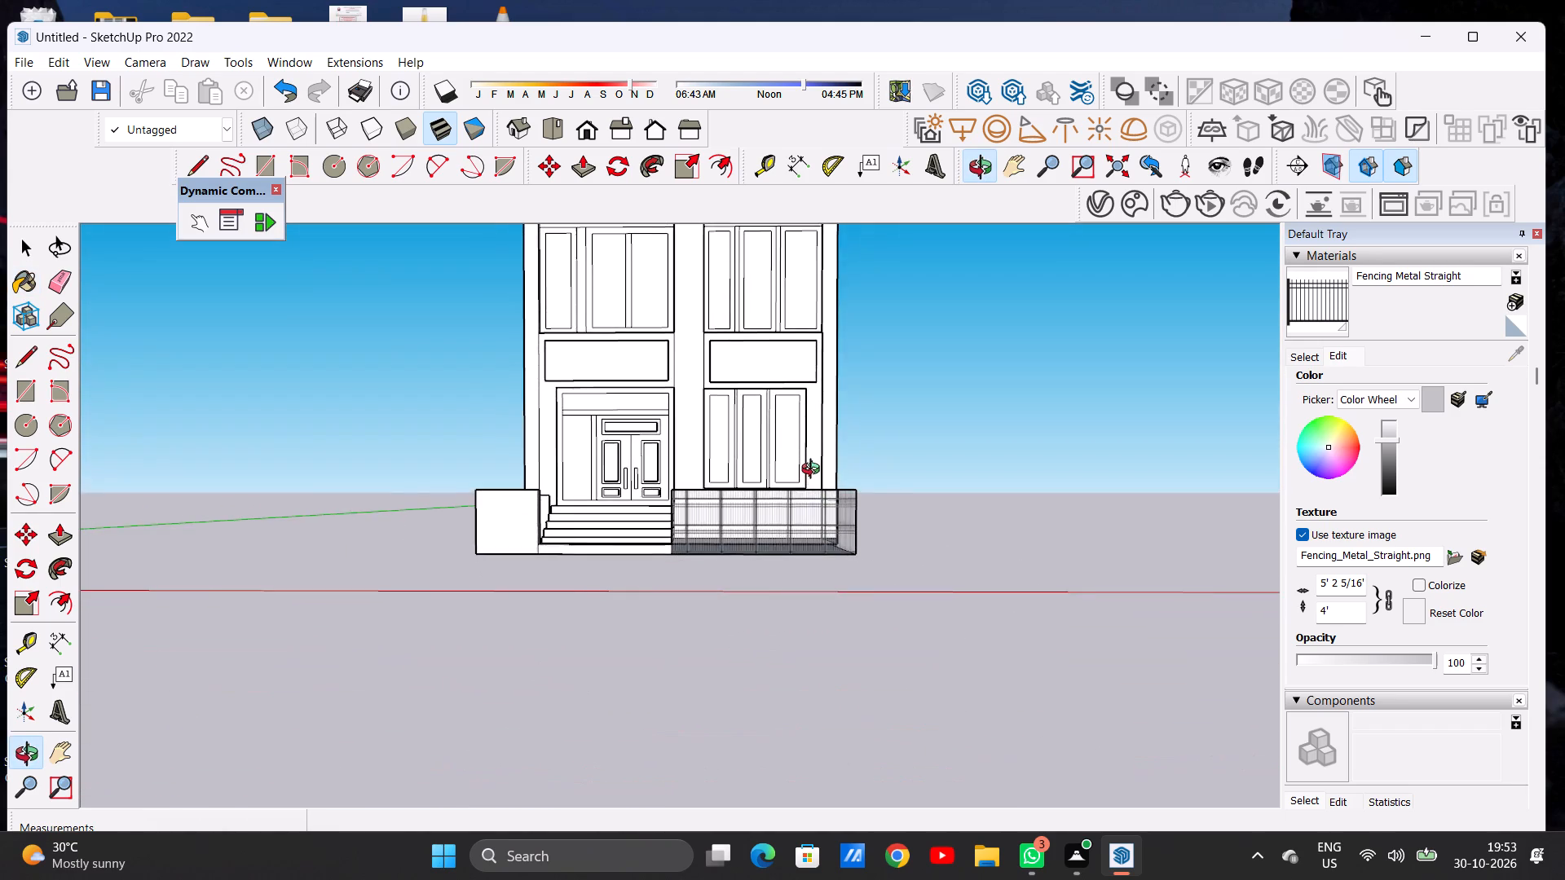
pyautogui.moveTo(814, 471); pyautogui.dragTo(814, 494, button='middle')
pyautogui.moveTo(831, 506); pyautogui.dragTo(529, 477, button='middle')
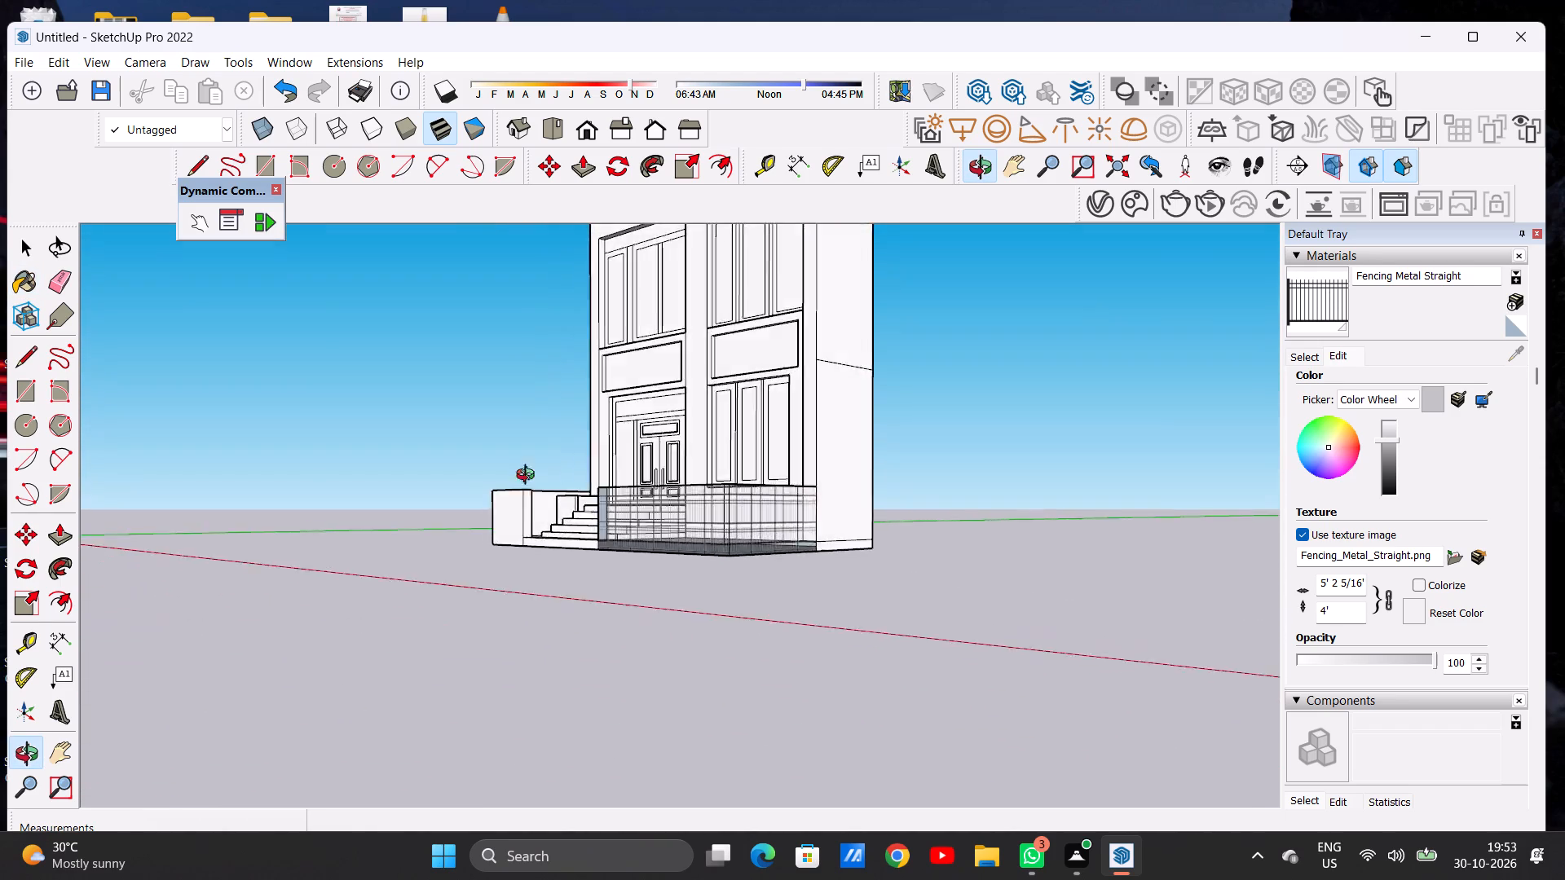
pyautogui.moveTo(529, 477); pyautogui.dragTo(730, 625, button='middle')
pyautogui.scroll(12, 800, 564)
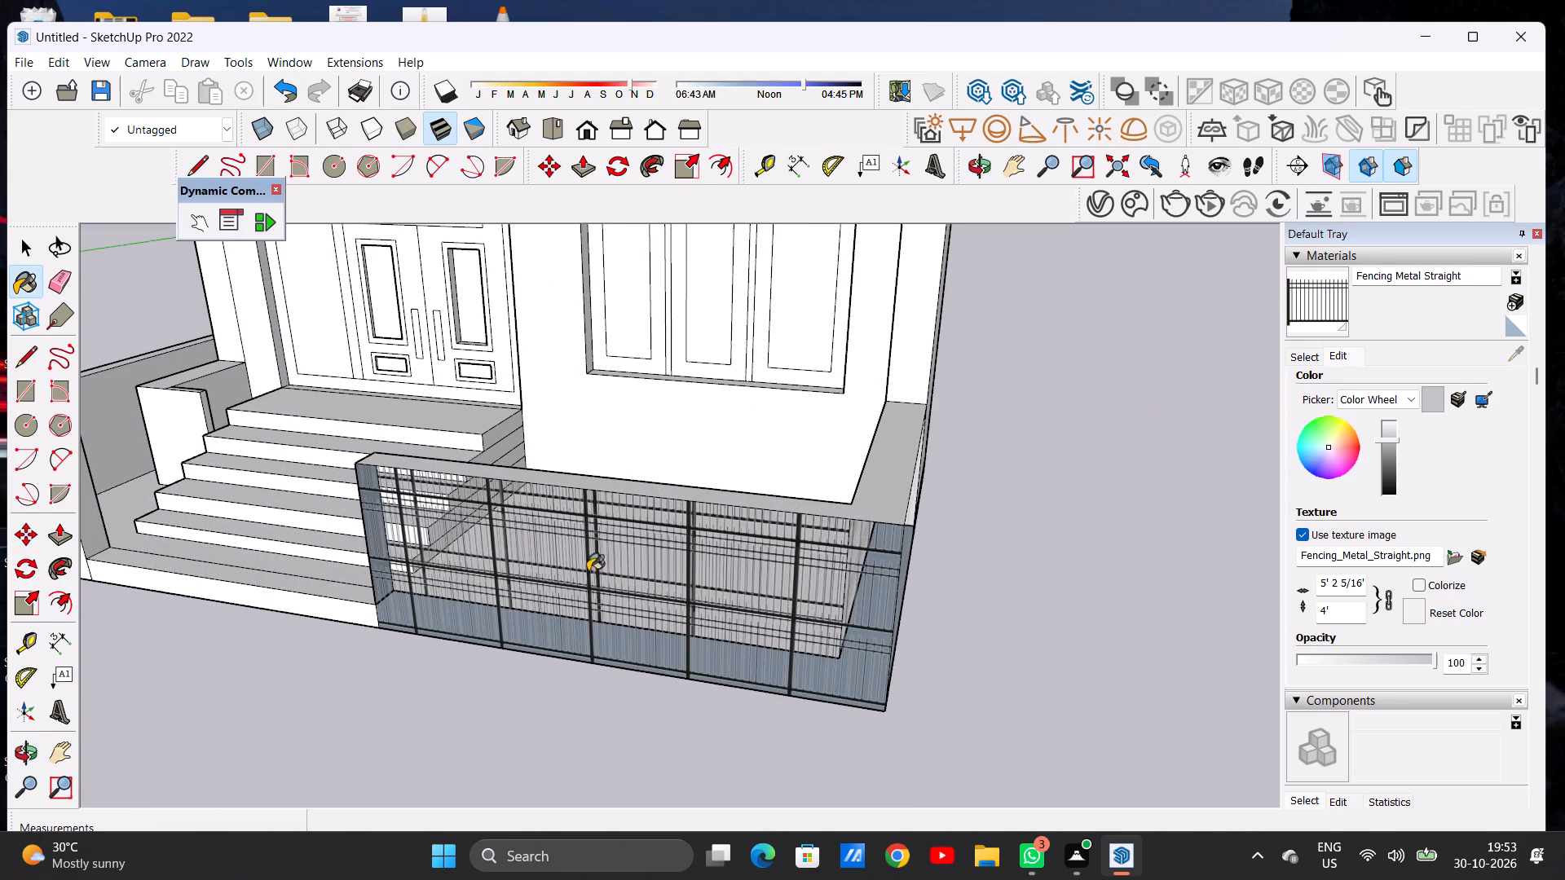
pyautogui.moveTo(536, 585); pyautogui.dragTo(933, 514, button='middle')
pyautogui.moveTo(800, 529); pyautogui.dragTo(624, 534, button='middle')
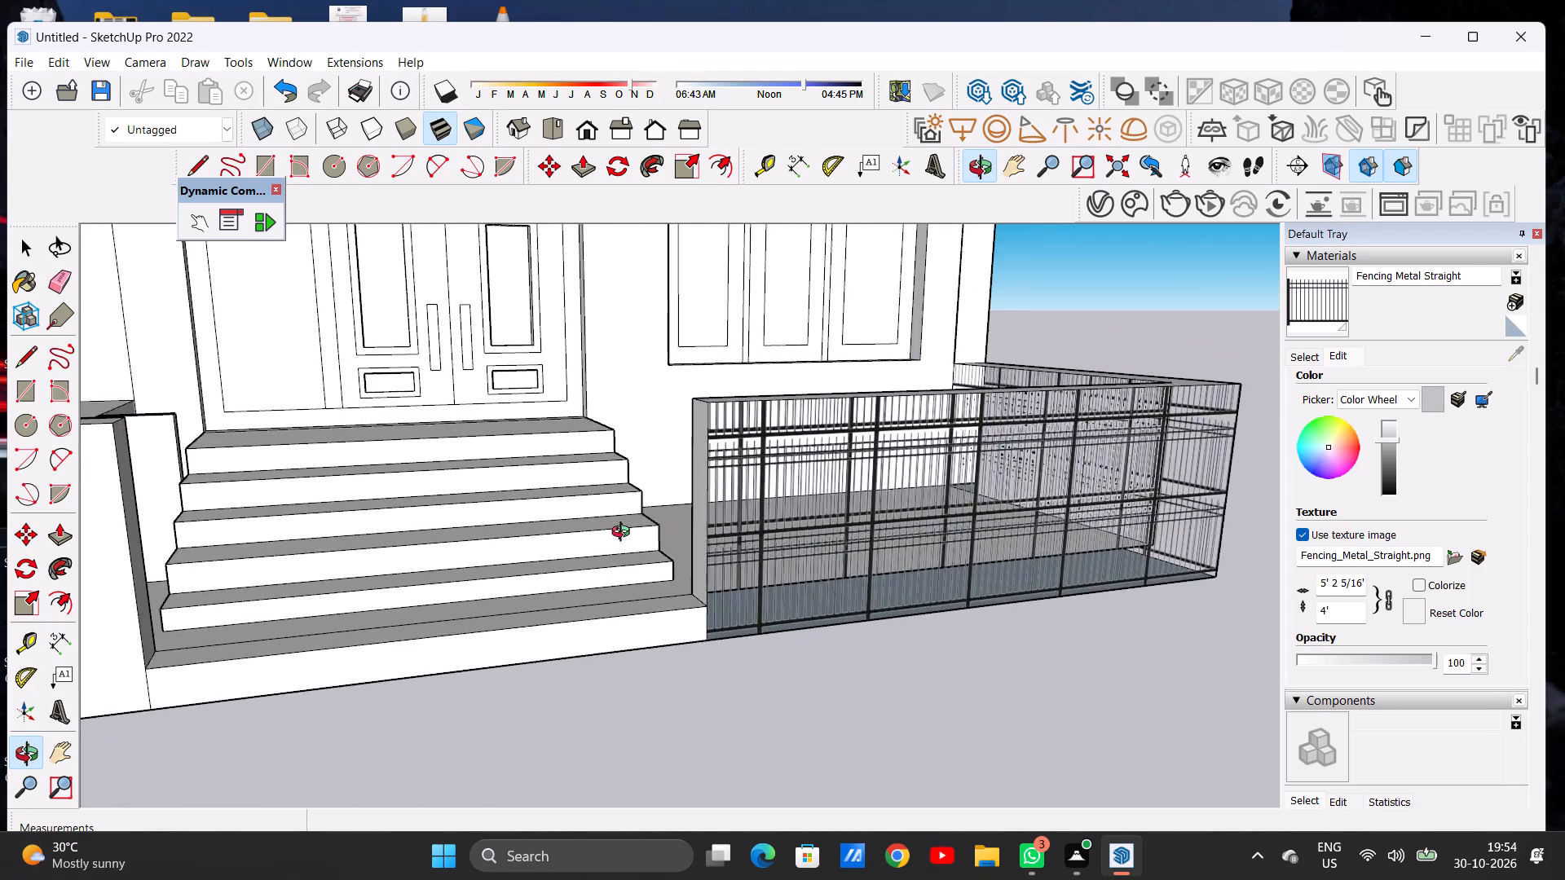
pyautogui.moveTo(624, 534); pyautogui.dragTo(592, 541, button='middle')
pyautogui.scroll(-4, 734, 539)
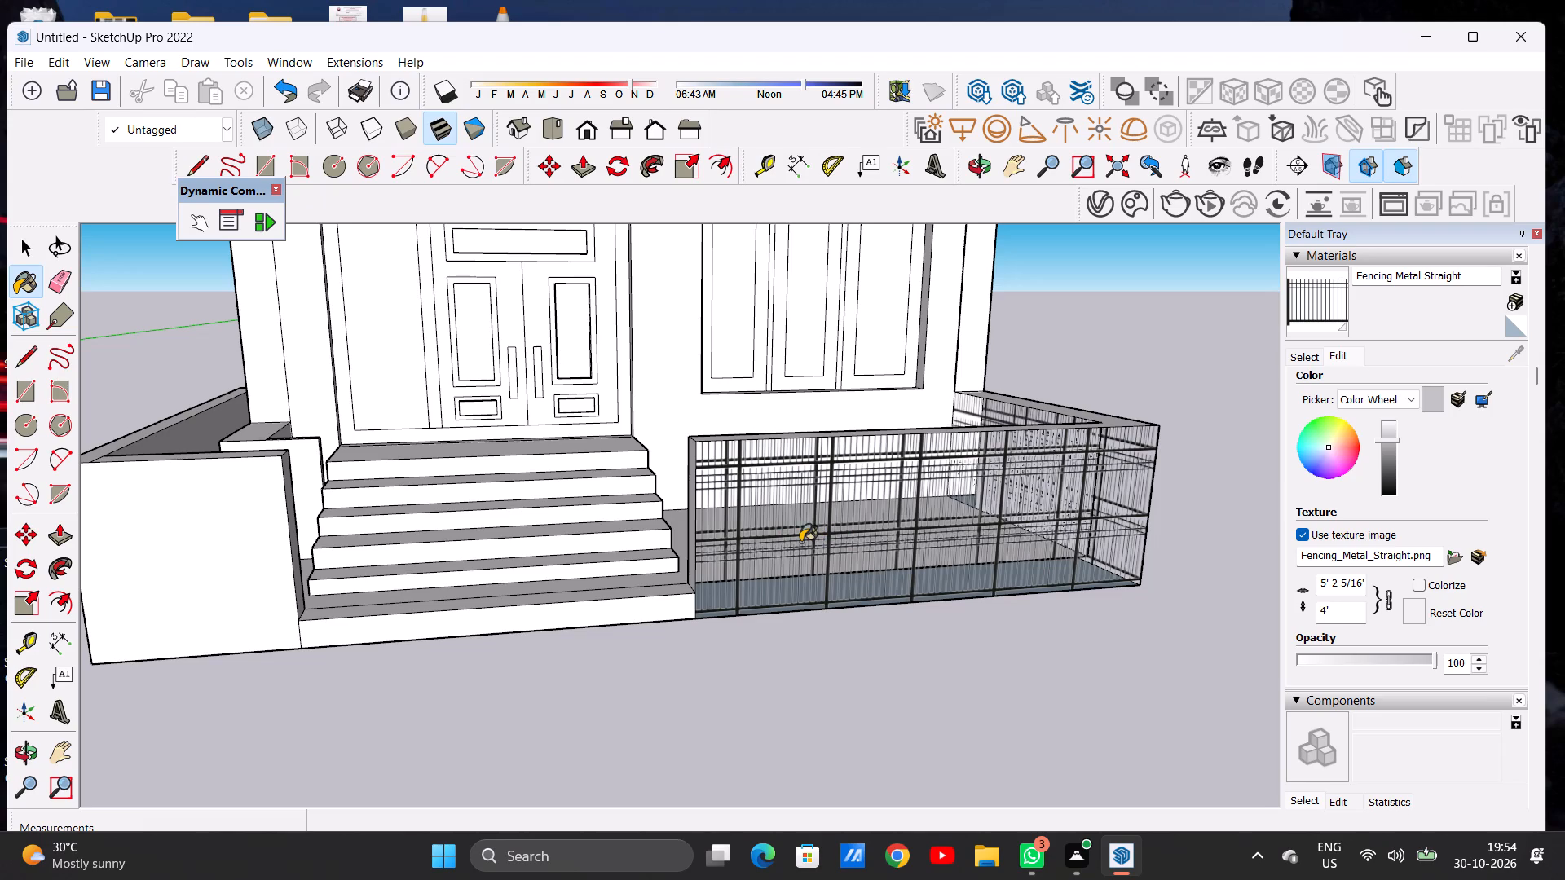
pyautogui.scroll(-6, 782, 541)
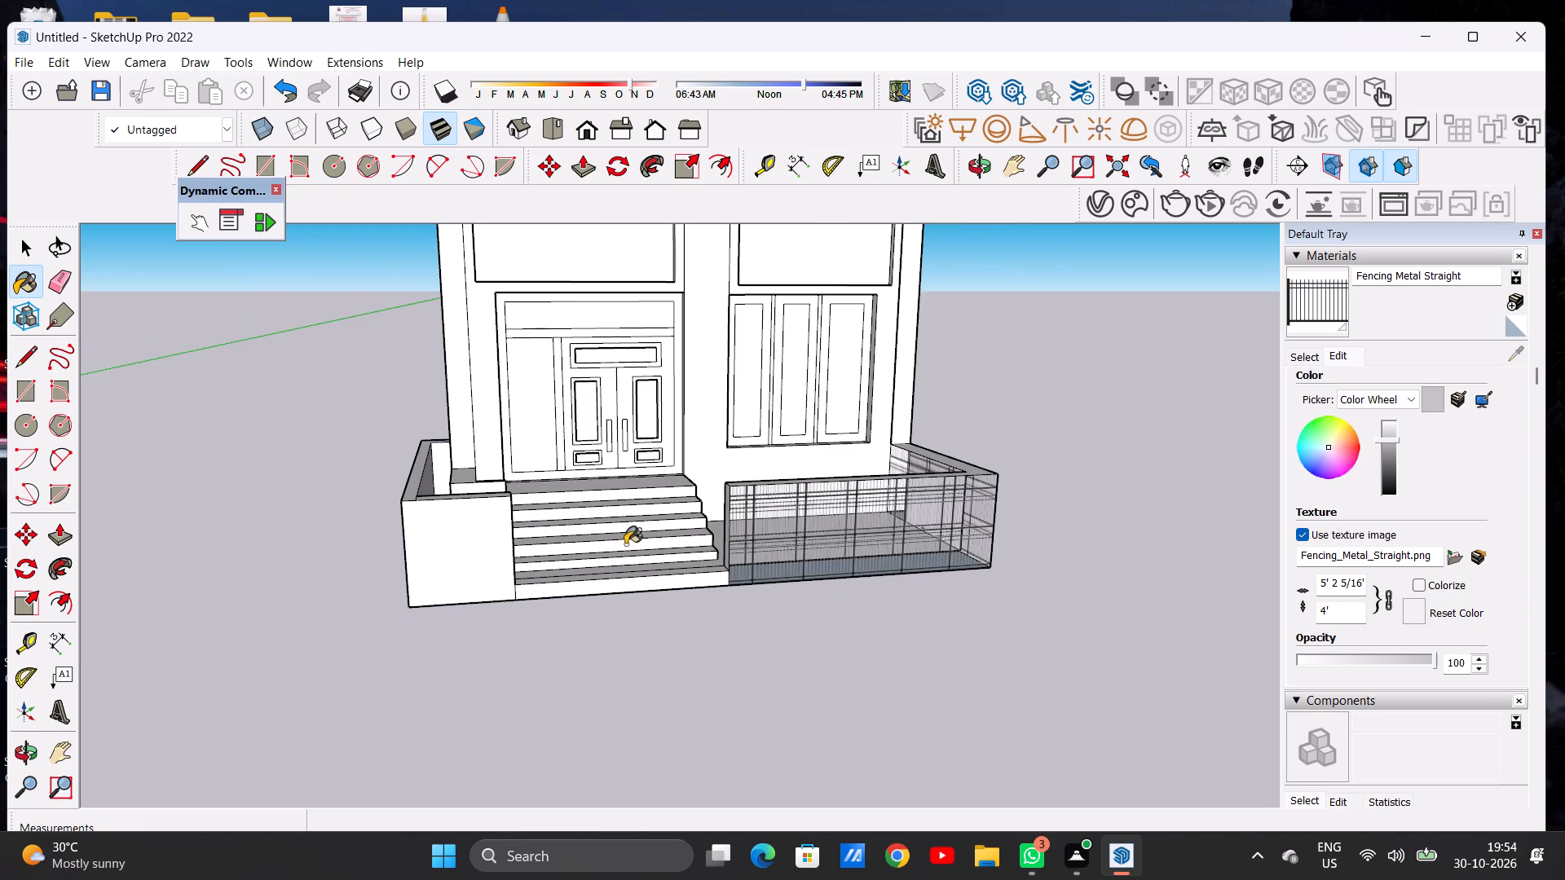
pyautogui.middleClick(889, 507)
pyautogui.scroll(2, 906, 508)
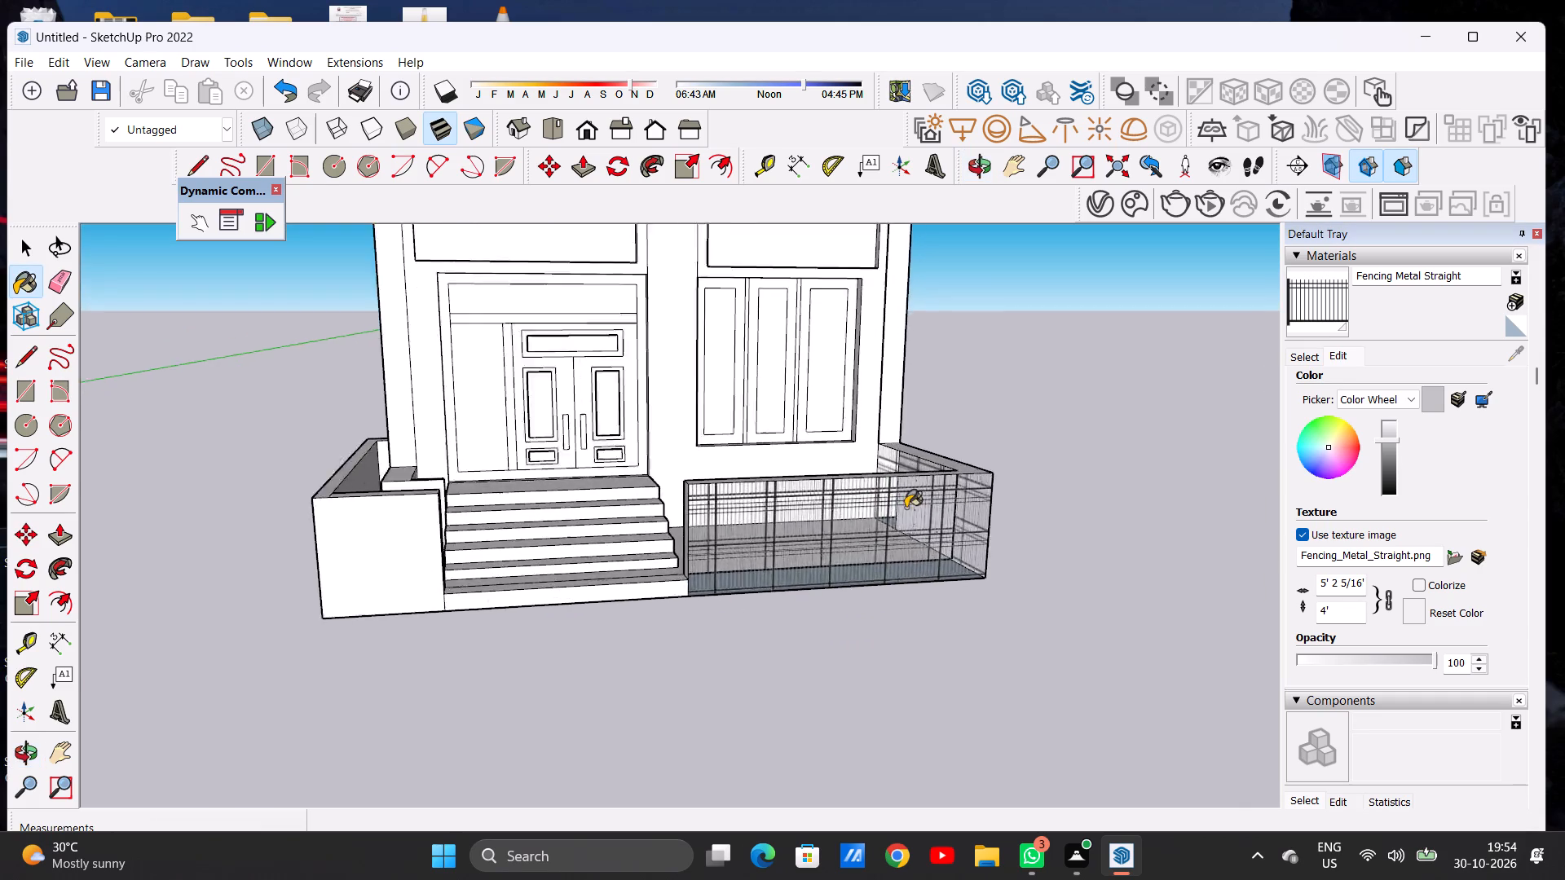
pyautogui.scroll(13, 906, 508)
pyautogui.scroll(1, 840, 432)
pyautogui.moveTo(840, 433); pyautogui.dragTo(868, 485, button='middle')
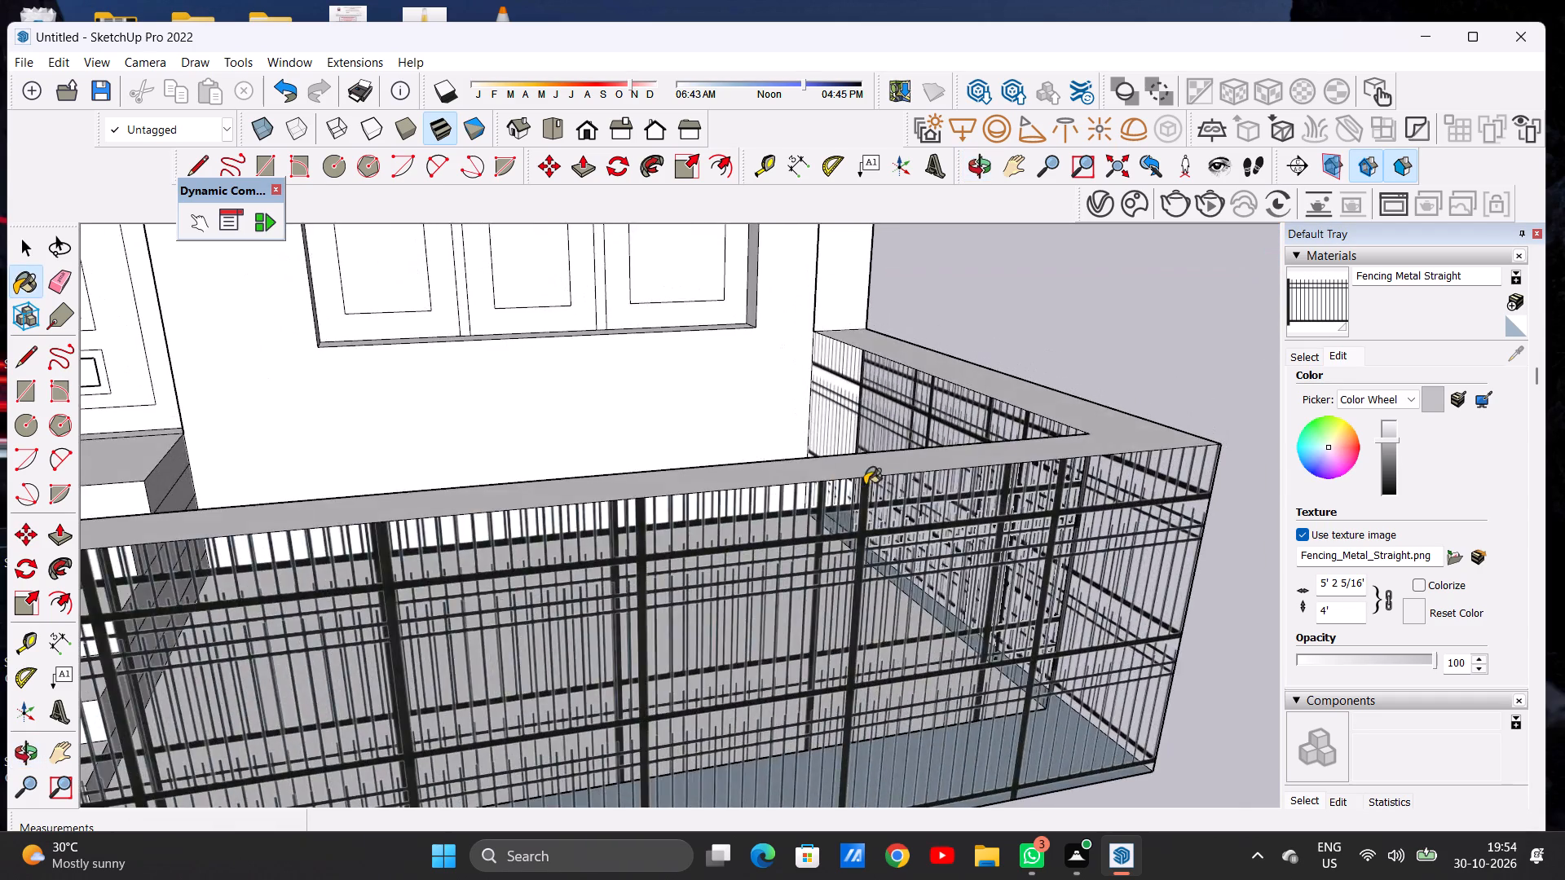
pyautogui.scroll(-20, 866, 511)
pyautogui.scroll(-1, 866, 511)
pyautogui.moveTo(878, 583); pyautogui.dragTo(783, 482, button='middle')
pyautogui.scroll(20, 840, 546)
pyautogui.moveTo(902, 522); pyautogui.dragTo(487, 565, button='middle')
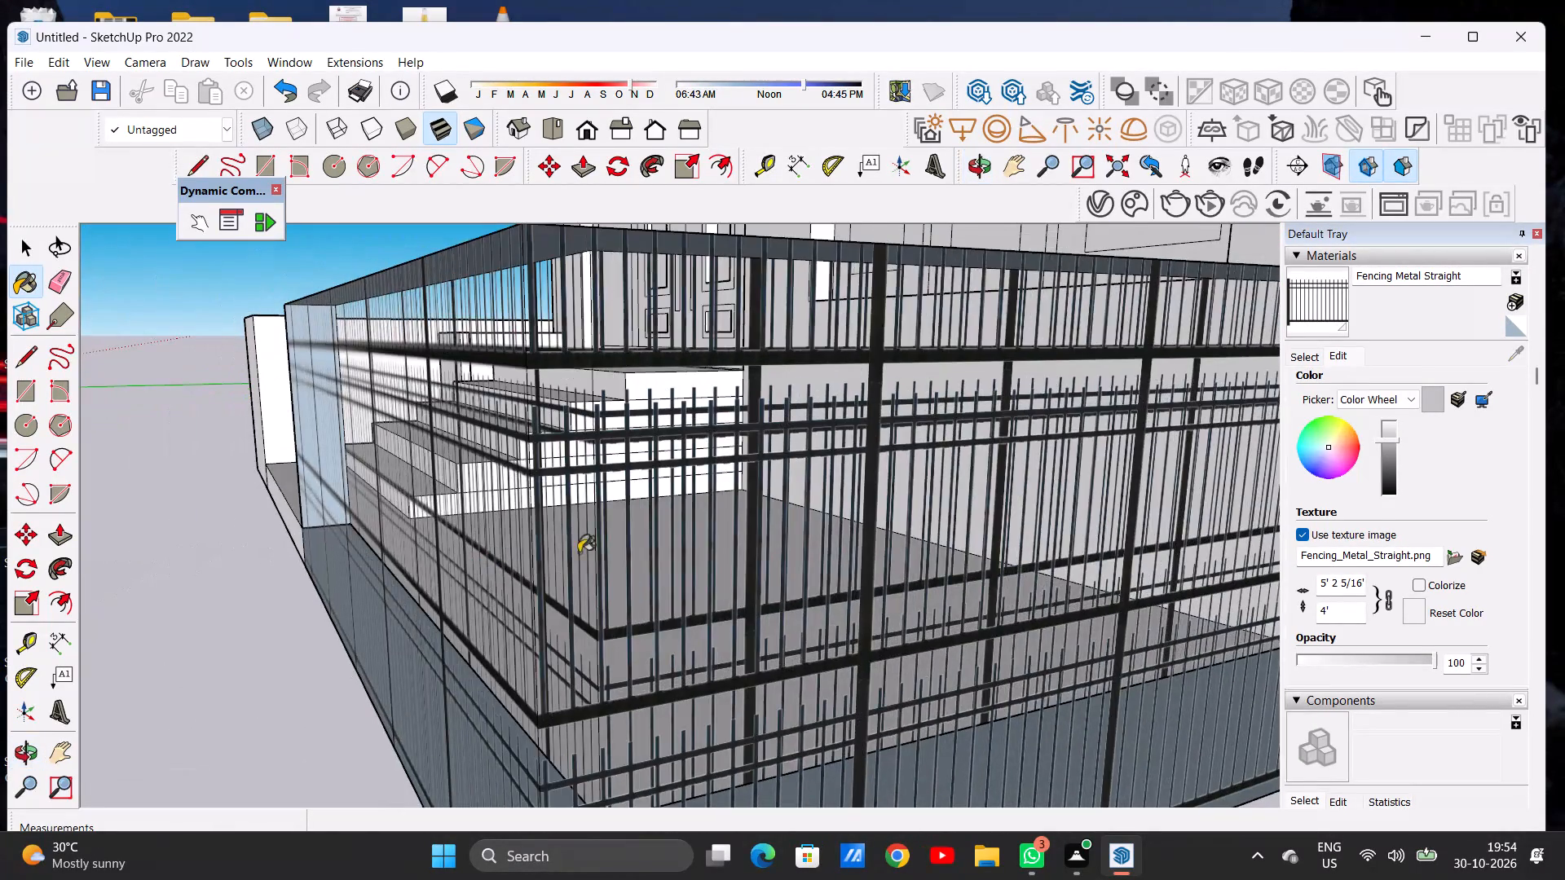
pyautogui.scroll(-17, 652, 521)
pyautogui.moveTo(638, 548); pyautogui.dragTo(861, 532, button='middle')
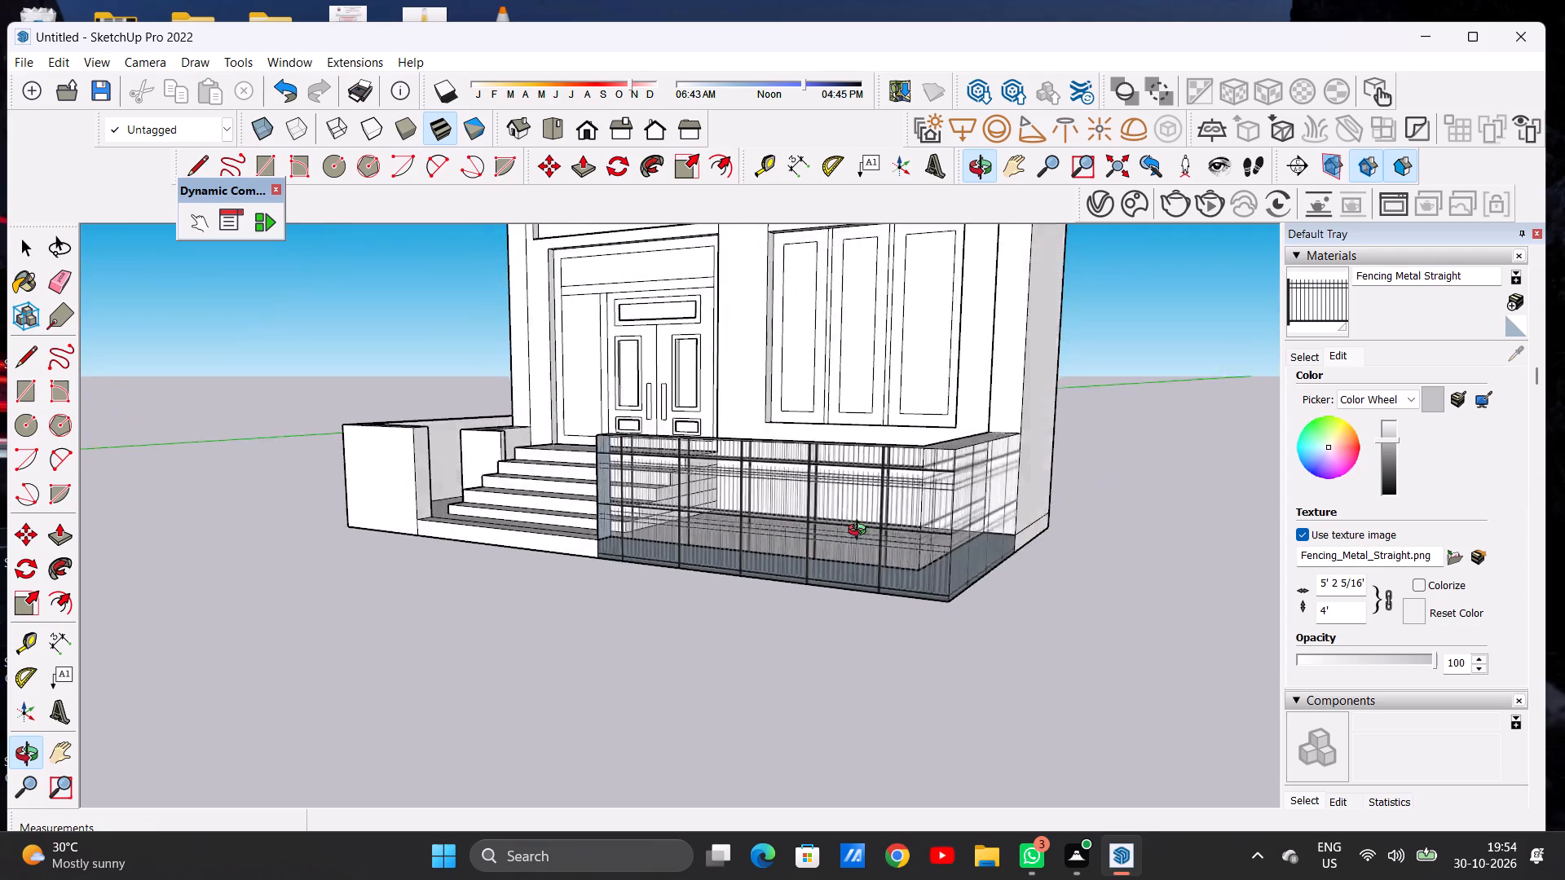
pyautogui.moveTo(861, 532); pyautogui.dragTo(980, 533, button='middle')
pyautogui.scroll(-4, 882, 540)
# Apply Fencing Metal Straight to the outer and inner faces of the short front wall on the door side of the steps.
pyautogui.moveTo(597, 565); pyautogui.dragTo(638, 610, button='middle')
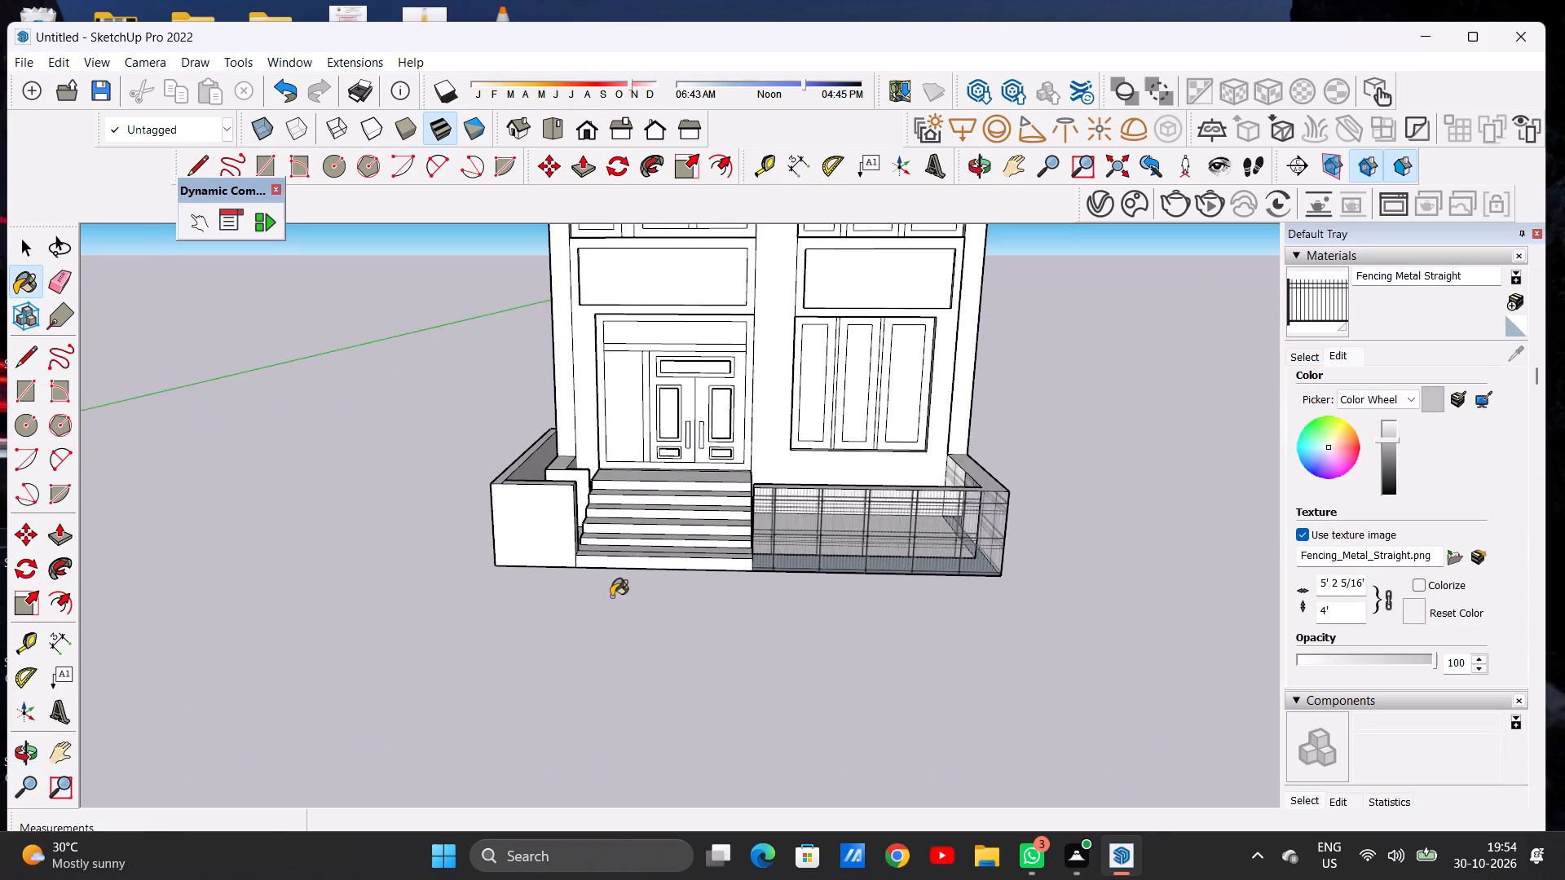
pyautogui.scroll(13, 550, 555)
pyautogui.click(556, 498)
pyautogui.moveTo(672, 439); pyautogui.dragTo(402, 636, button='middle')
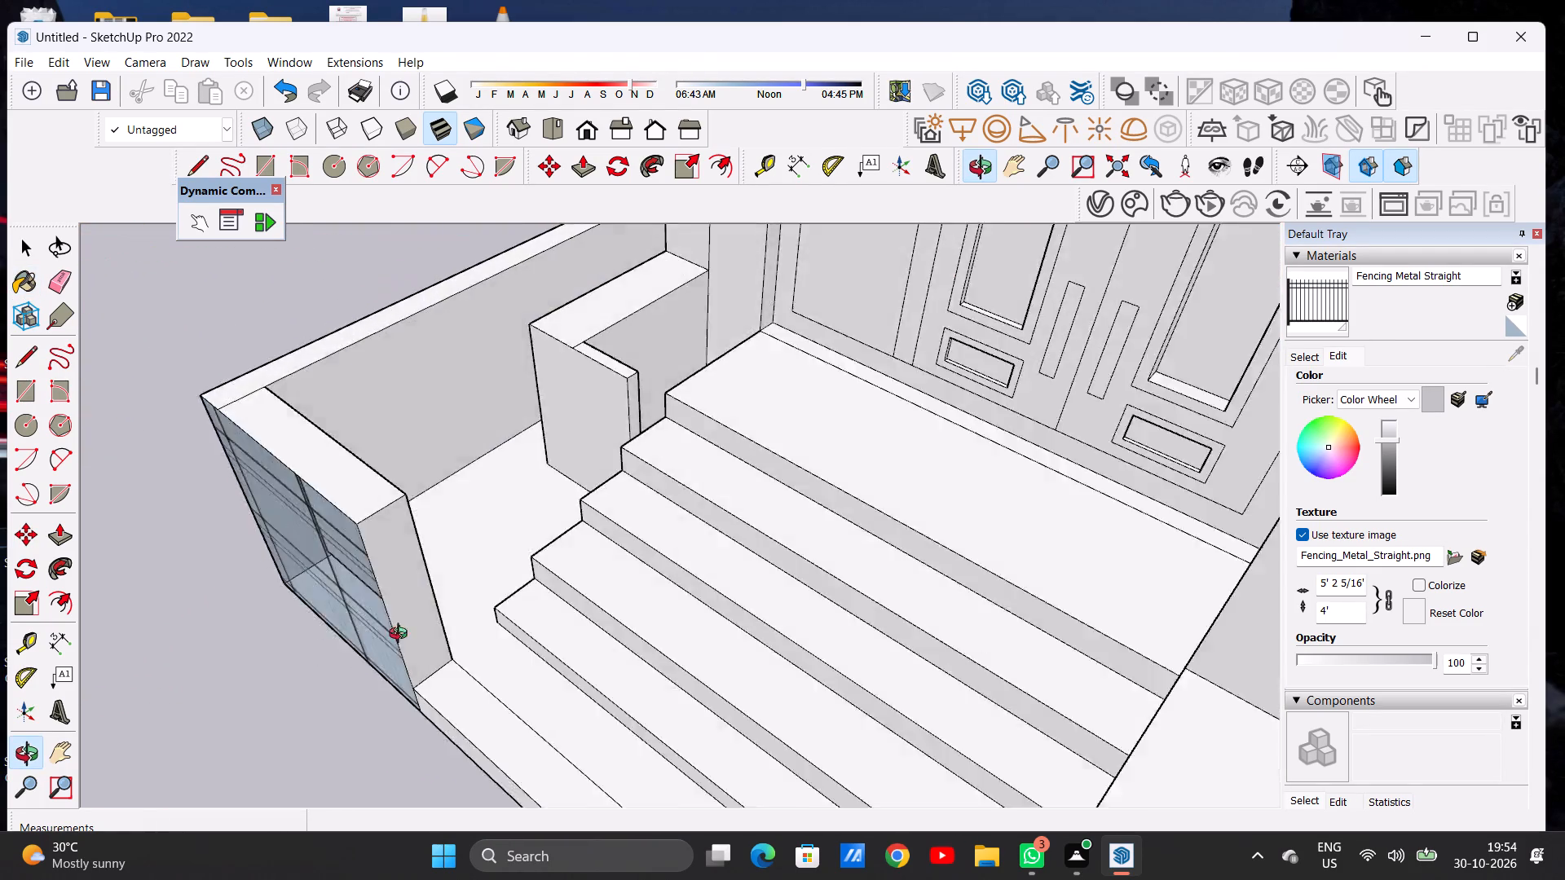
pyautogui.moveTo(402, 636); pyautogui.dragTo(209, 669, button='middle')
pyautogui.moveTo(377, 306); pyautogui.dragTo(312, 352, button='middle')
pyautogui.scroll(10, 417, 341)
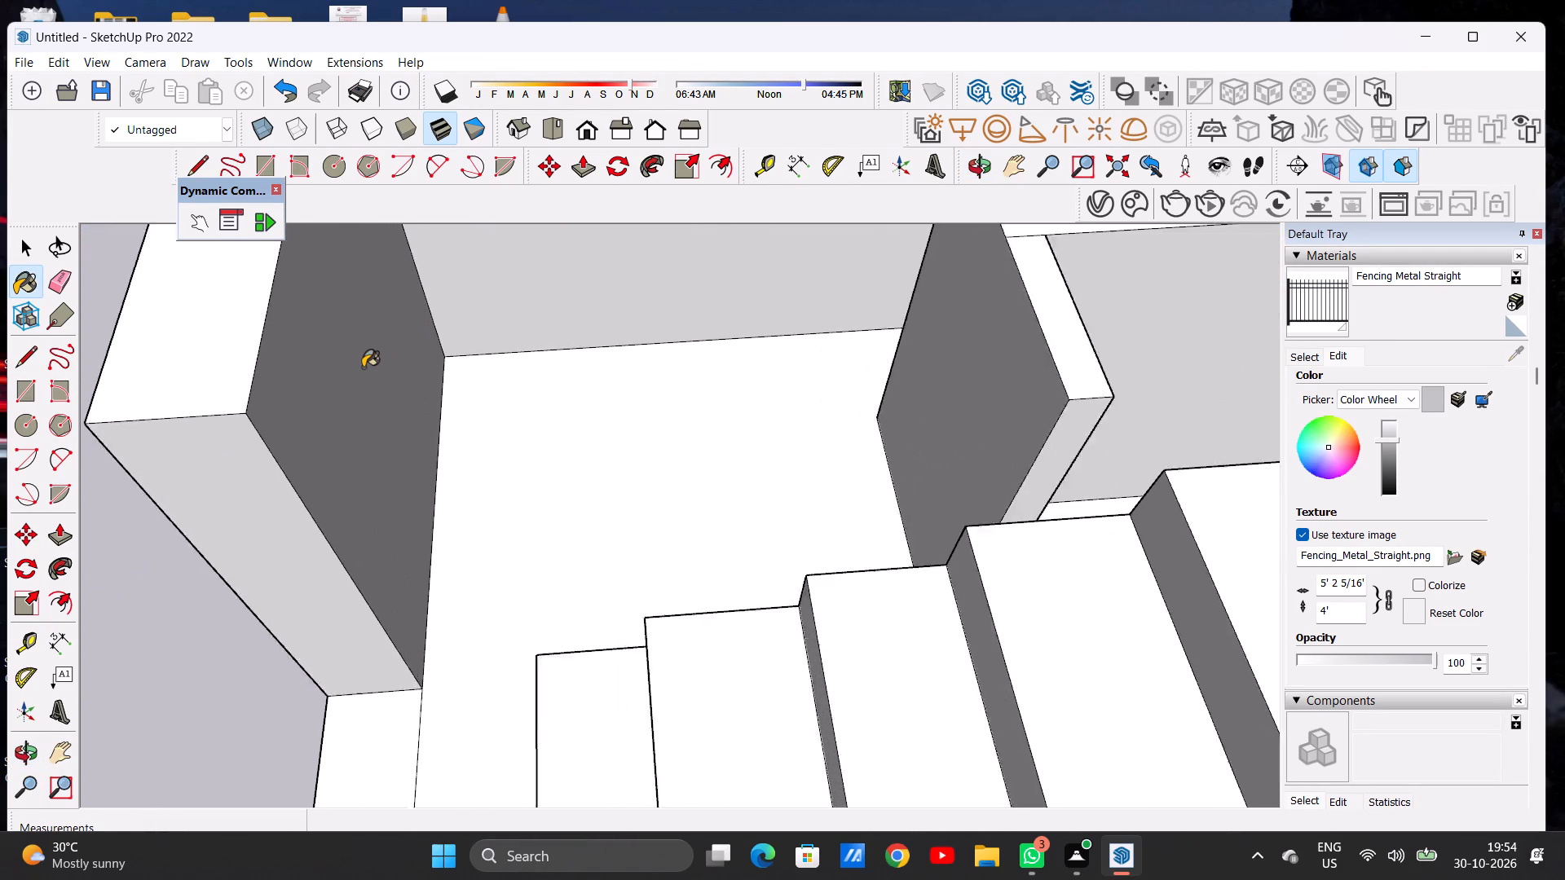
pyautogui.scroll(4, 363, 367)
pyautogui.click(342, 394)
# Examine the metal fencing on the front walls on both sides of the entrance steps, near and from afar.
pyautogui.scroll(-7, 395, 389)
pyautogui.moveTo(378, 464); pyautogui.dragTo(622, 351, button='middle')
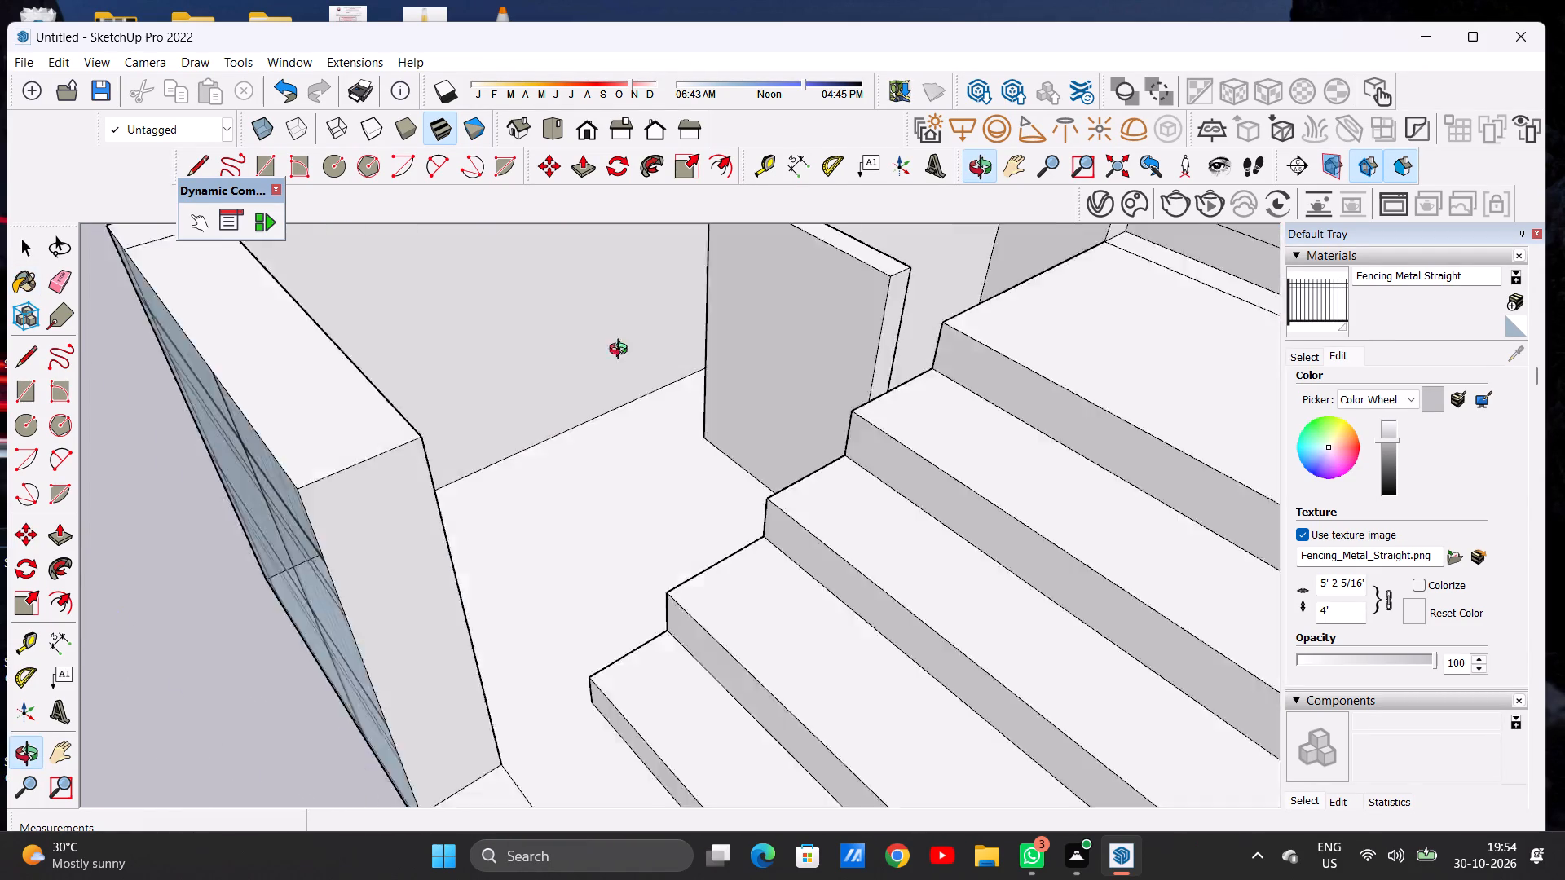
pyautogui.moveTo(622, 351); pyautogui.dragTo(747, 281, button='middle')
pyautogui.scroll(-14, 626, 375)
pyautogui.scroll(2, 476, 379)
pyautogui.scroll(-5, 476, 382)
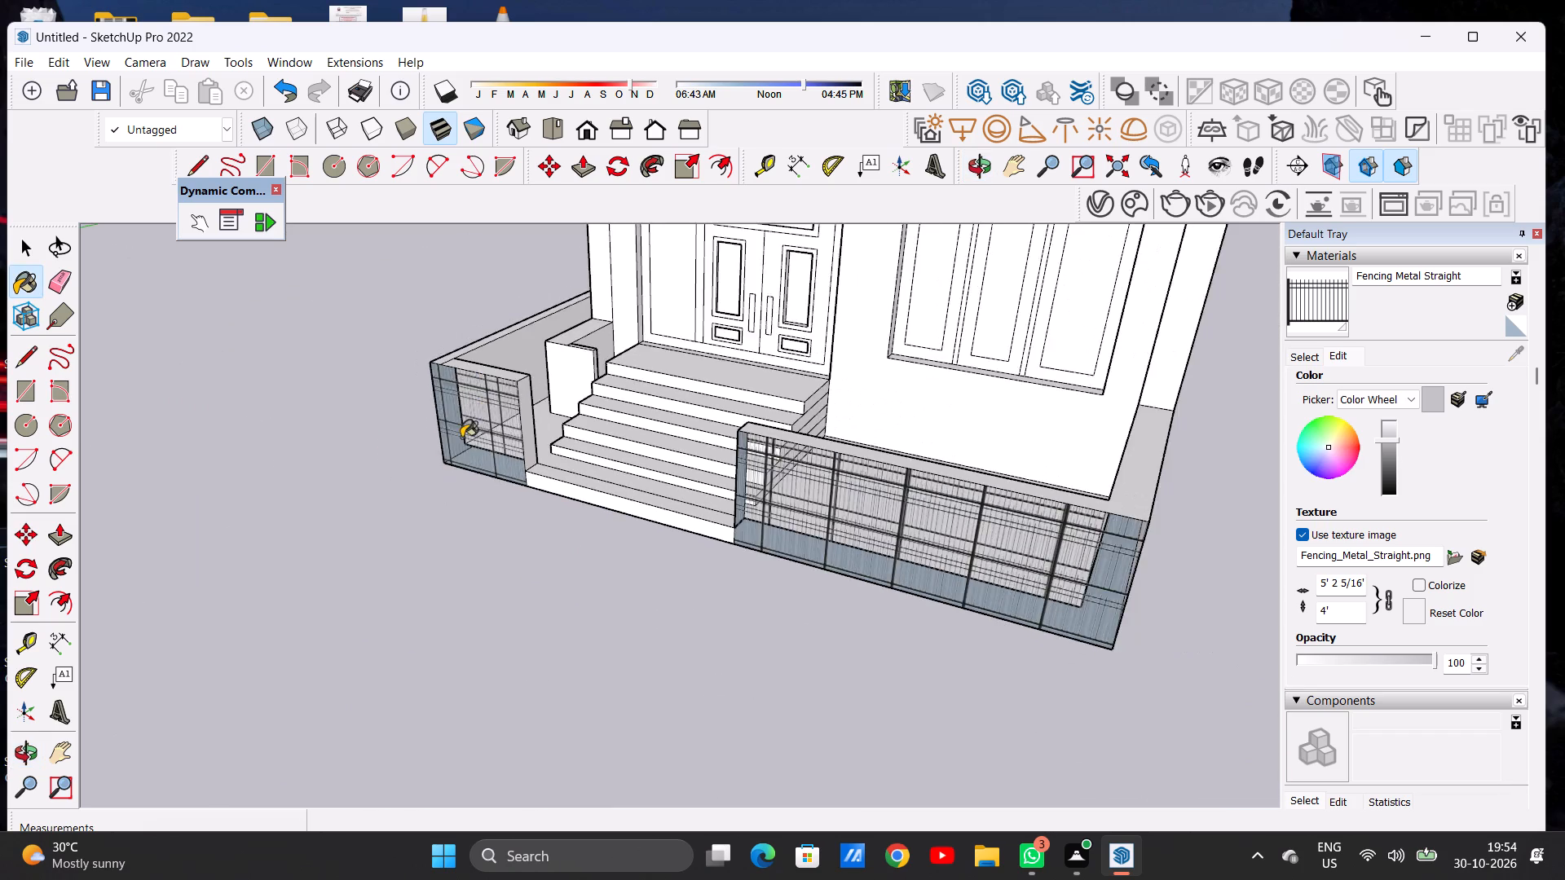
pyautogui.moveTo(465, 438); pyautogui.dragTo(672, 337, button='middle')
pyautogui.scroll(-12, 549, 459)
pyautogui.moveTo(620, 504); pyautogui.dragTo(608, 449, button='middle')
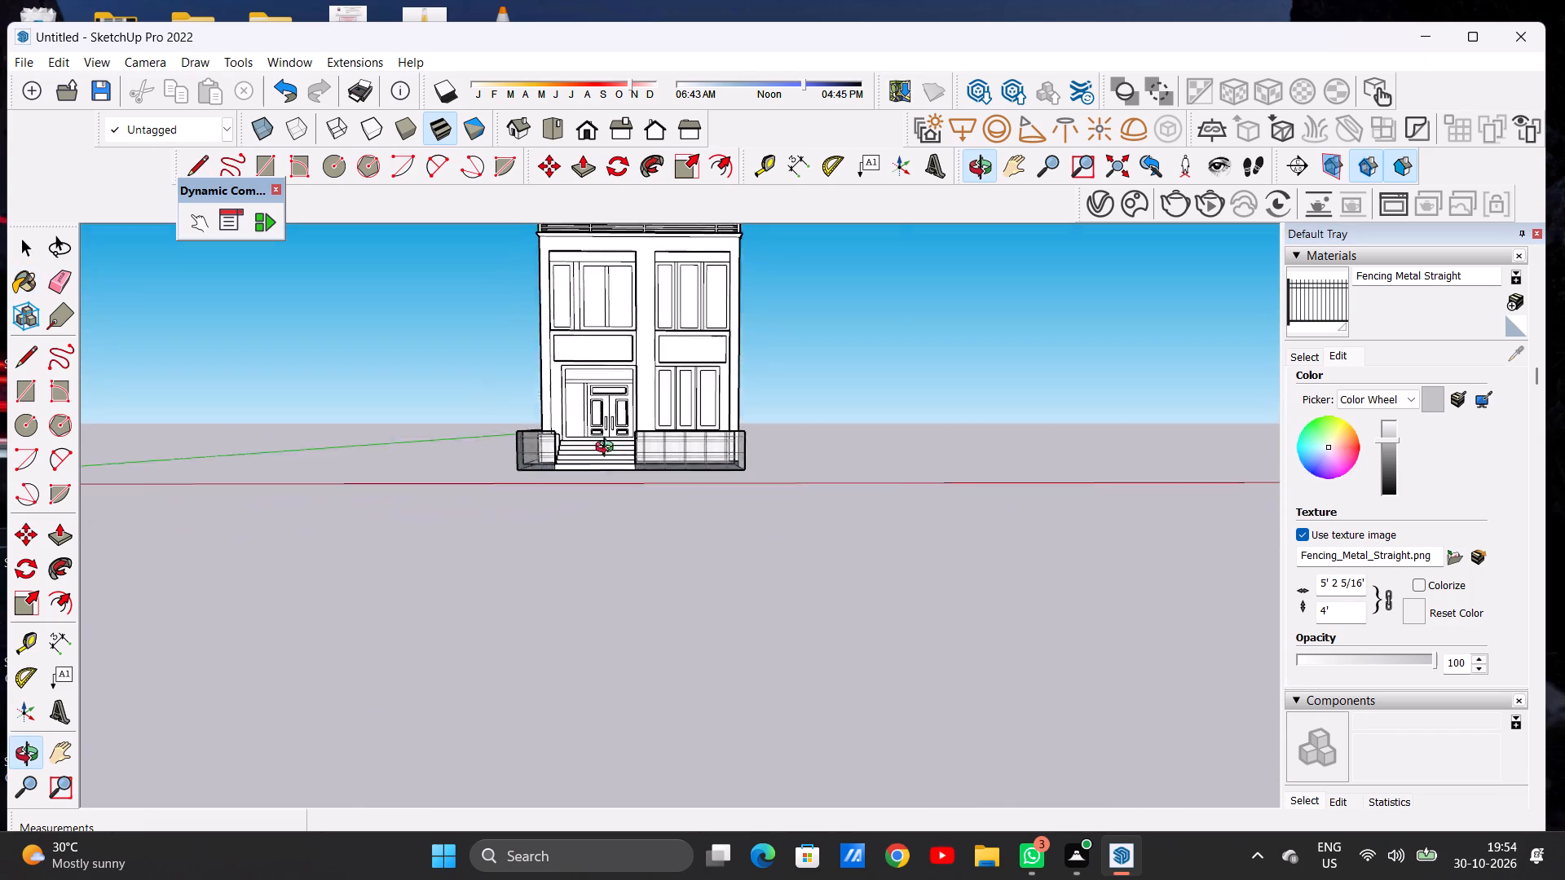
pyautogui.moveTo(608, 449); pyautogui.dragTo(607, 443, button='middle')
pyautogui.scroll(1, 545, 445)
pyautogui.scroll(-1, 545, 445)
pyautogui.scroll(1, 545, 445)
pyautogui.scroll(-1, 545, 445)
pyautogui.scroll(1, 545, 445)
pyautogui.scroll(-2, 545, 445)
pyautogui.scroll(20, 545, 445)
pyautogui.scroll(5, 545, 445)
pyautogui.moveTo(655, 363); pyautogui.dragTo(634, 397, button='middle')
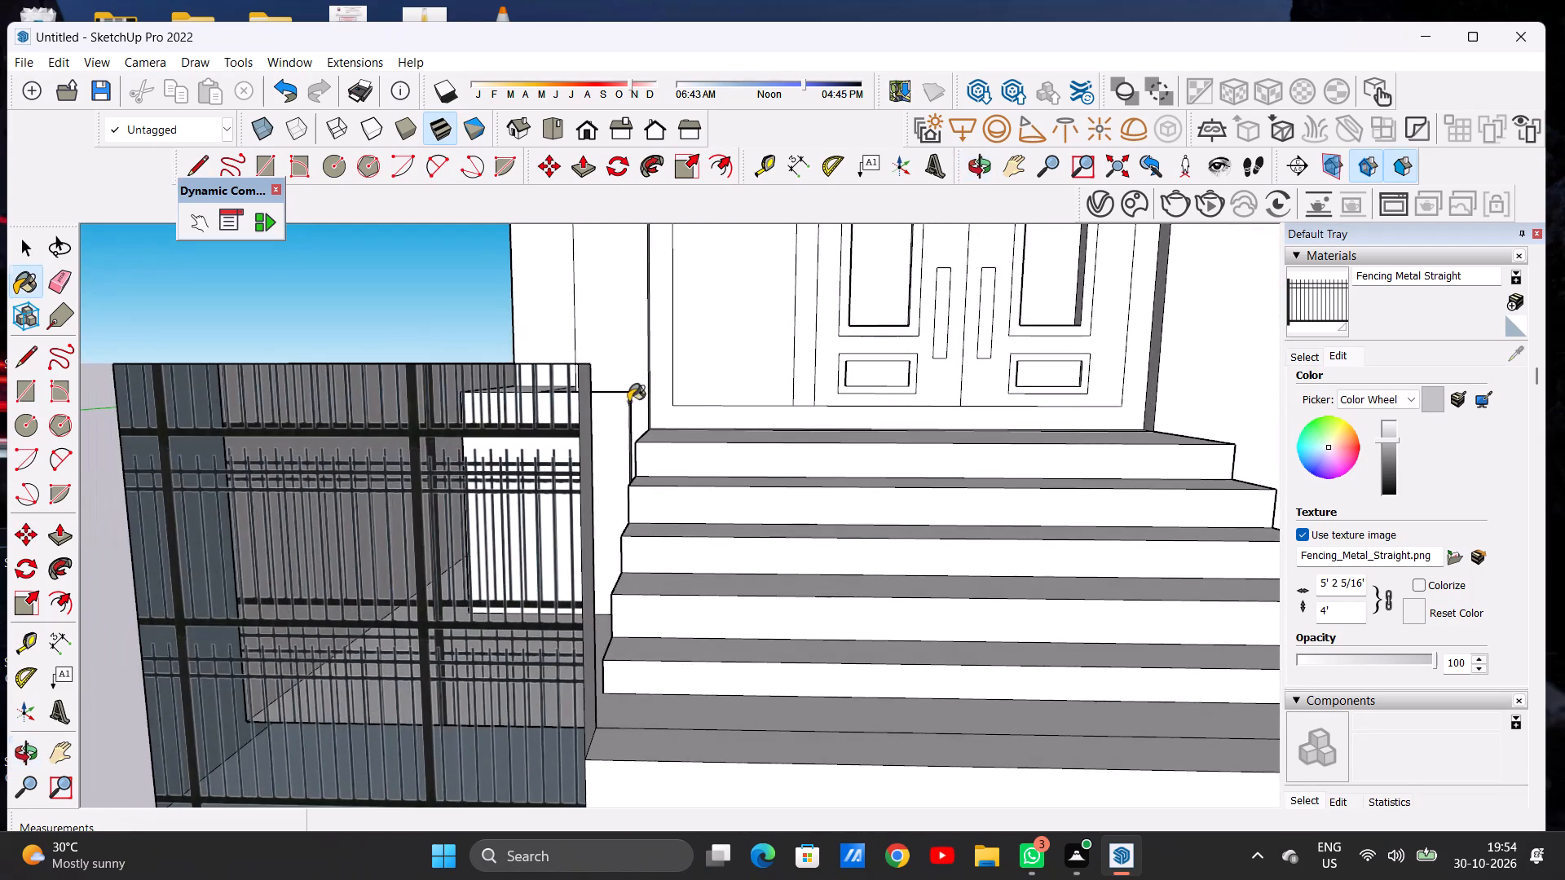
pyautogui.scroll(-20, 487, 450)
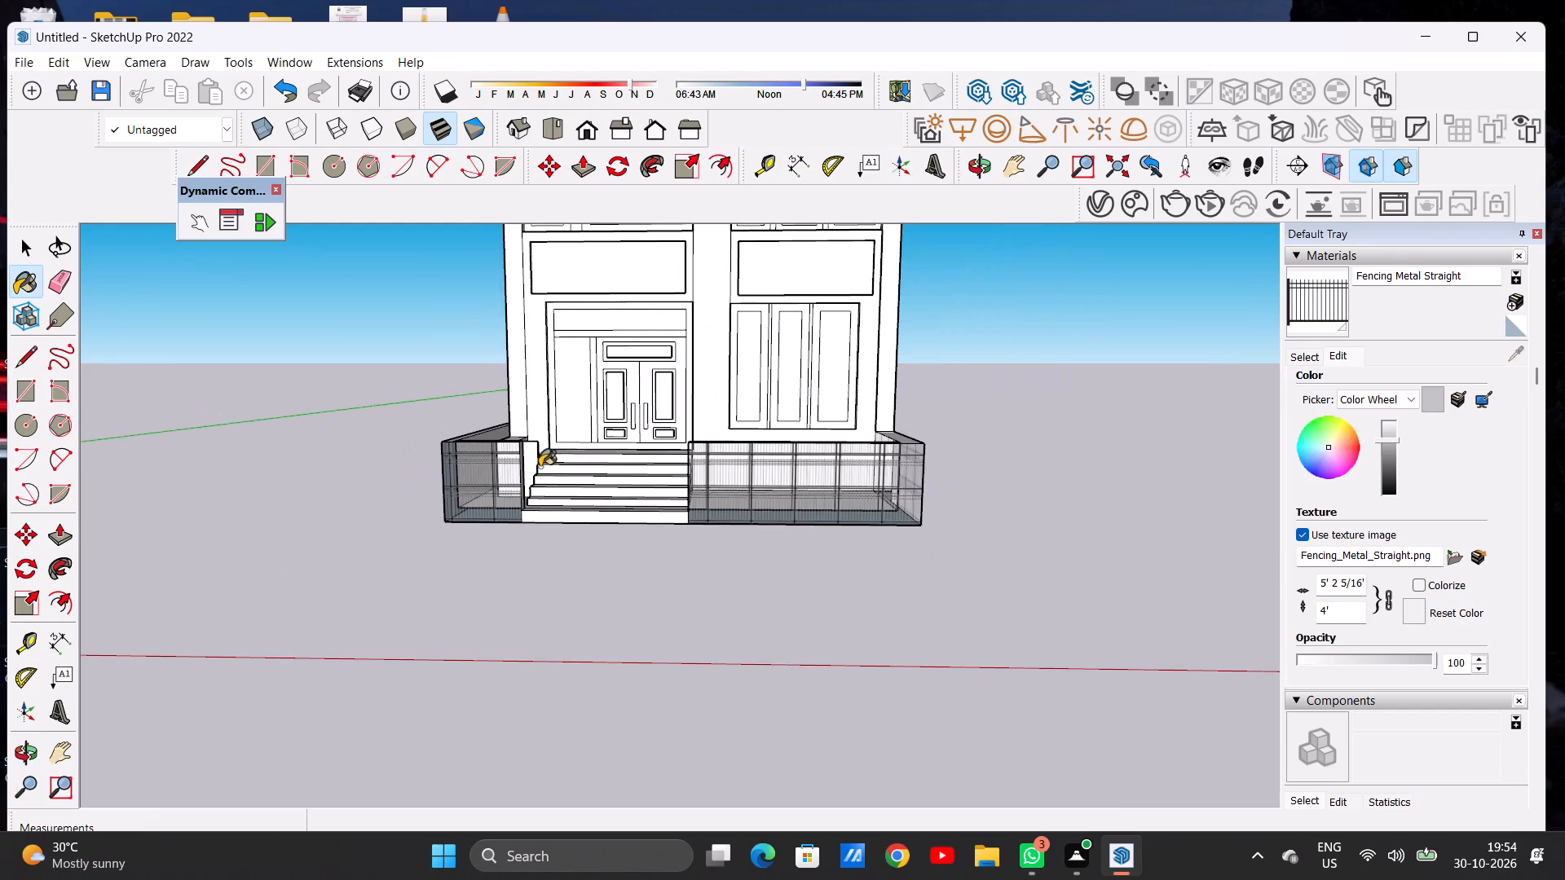
pyautogui.scroll(-5, 540, 477)
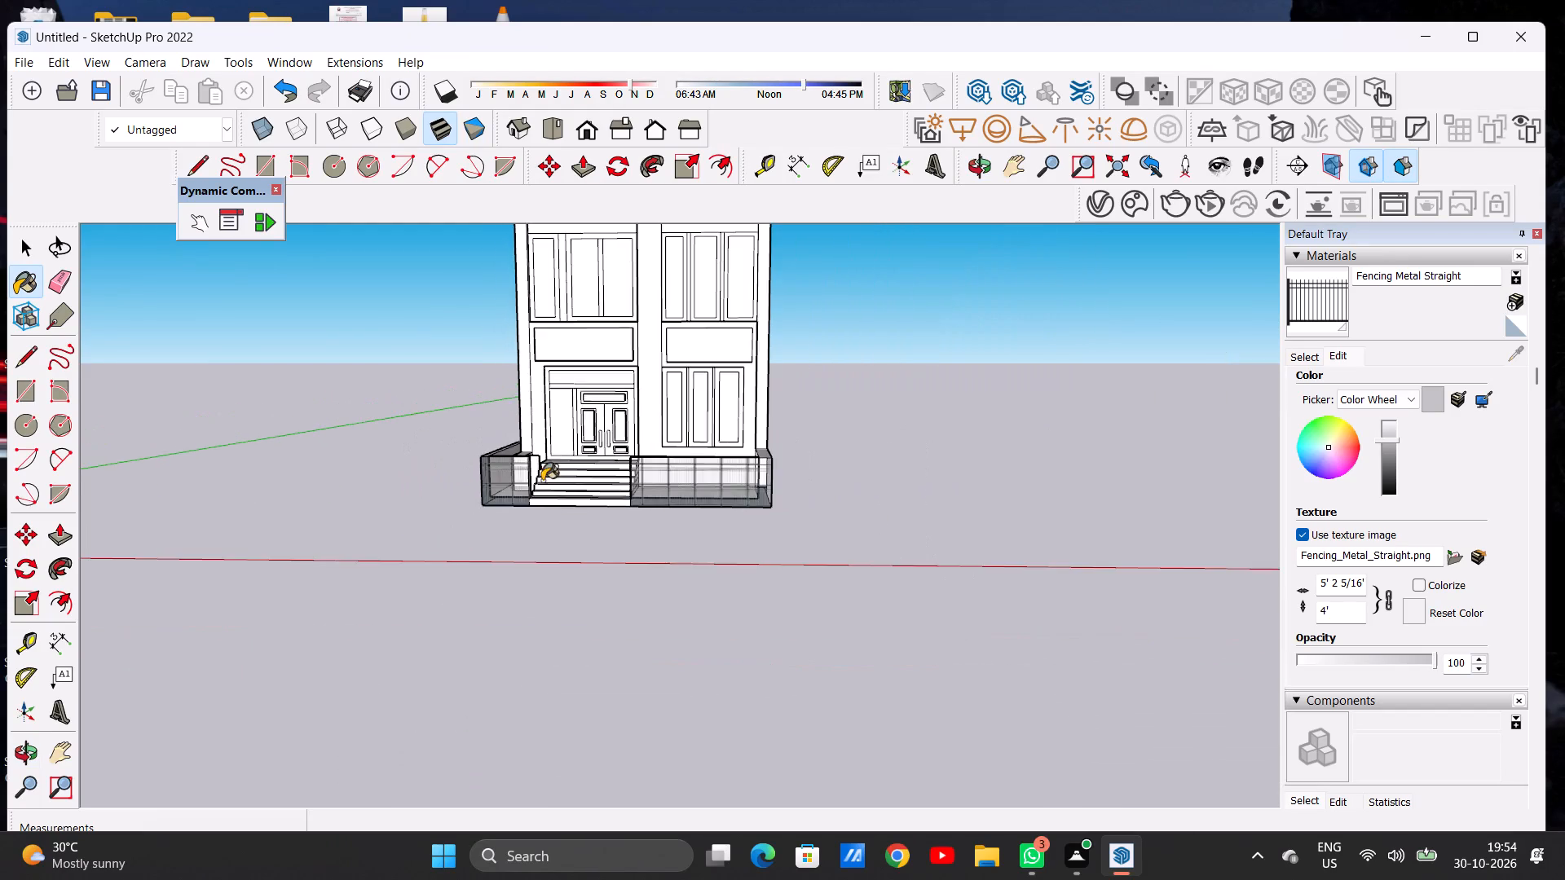
pyautogui.scroll(-4, 542, 481)
pyautogui.scroll(2, 611, 502)
pyautogui.scroll(-1, 619, 503)
pyautogui.scroll(17, 622, 504)
pyautogui.moveTo(536, 436); pyautogui.dragTo(879, 449, button='middle')
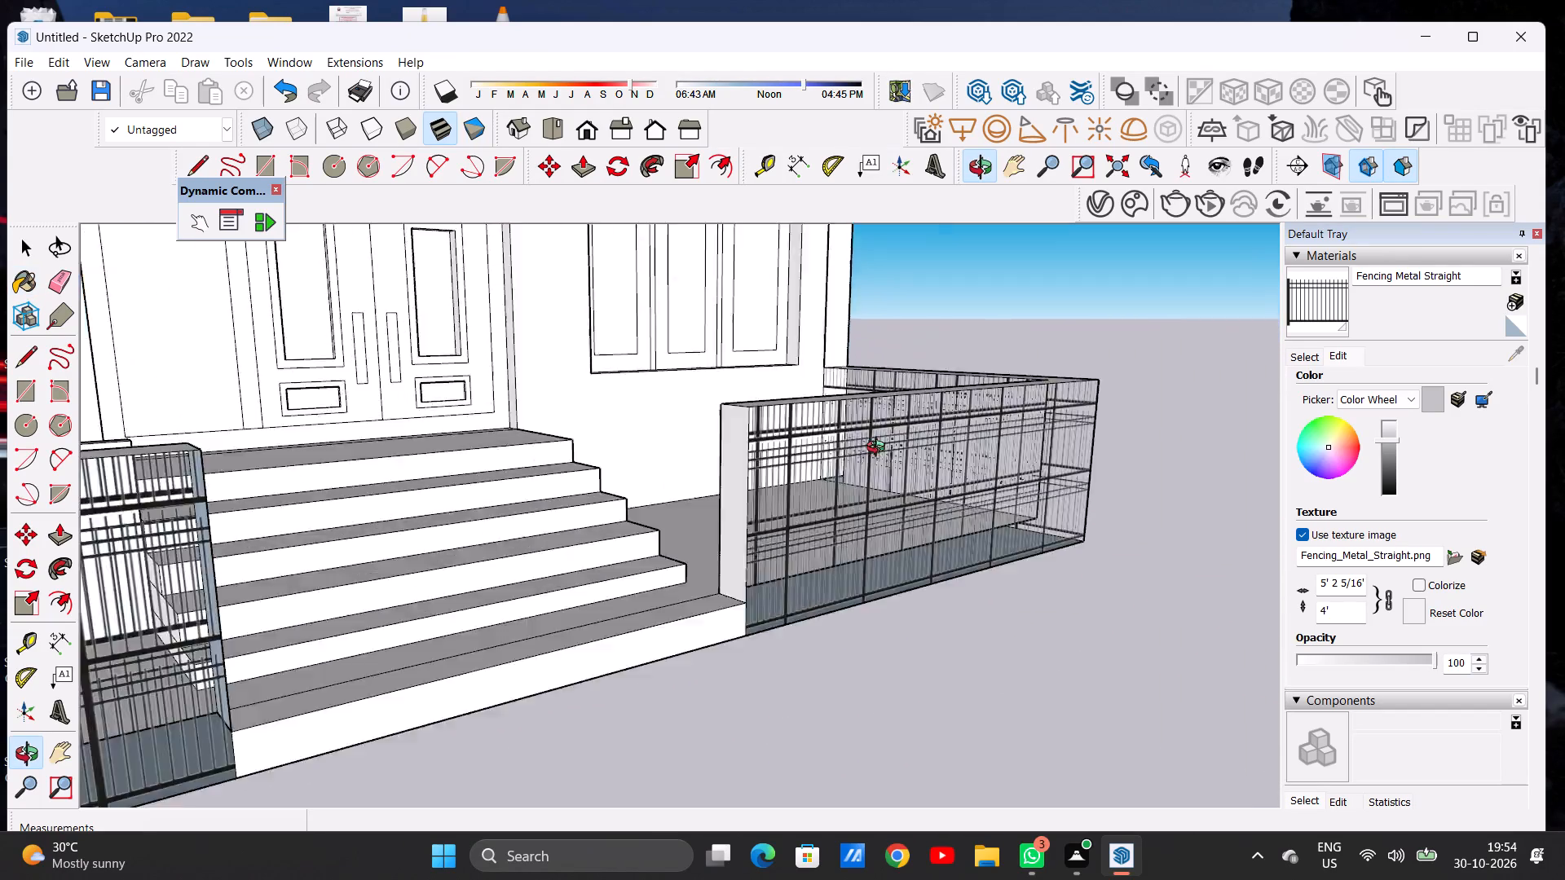
pyautogui.moveTo(879, 449); pyautogui.dragTo(646, 559, button='middle')
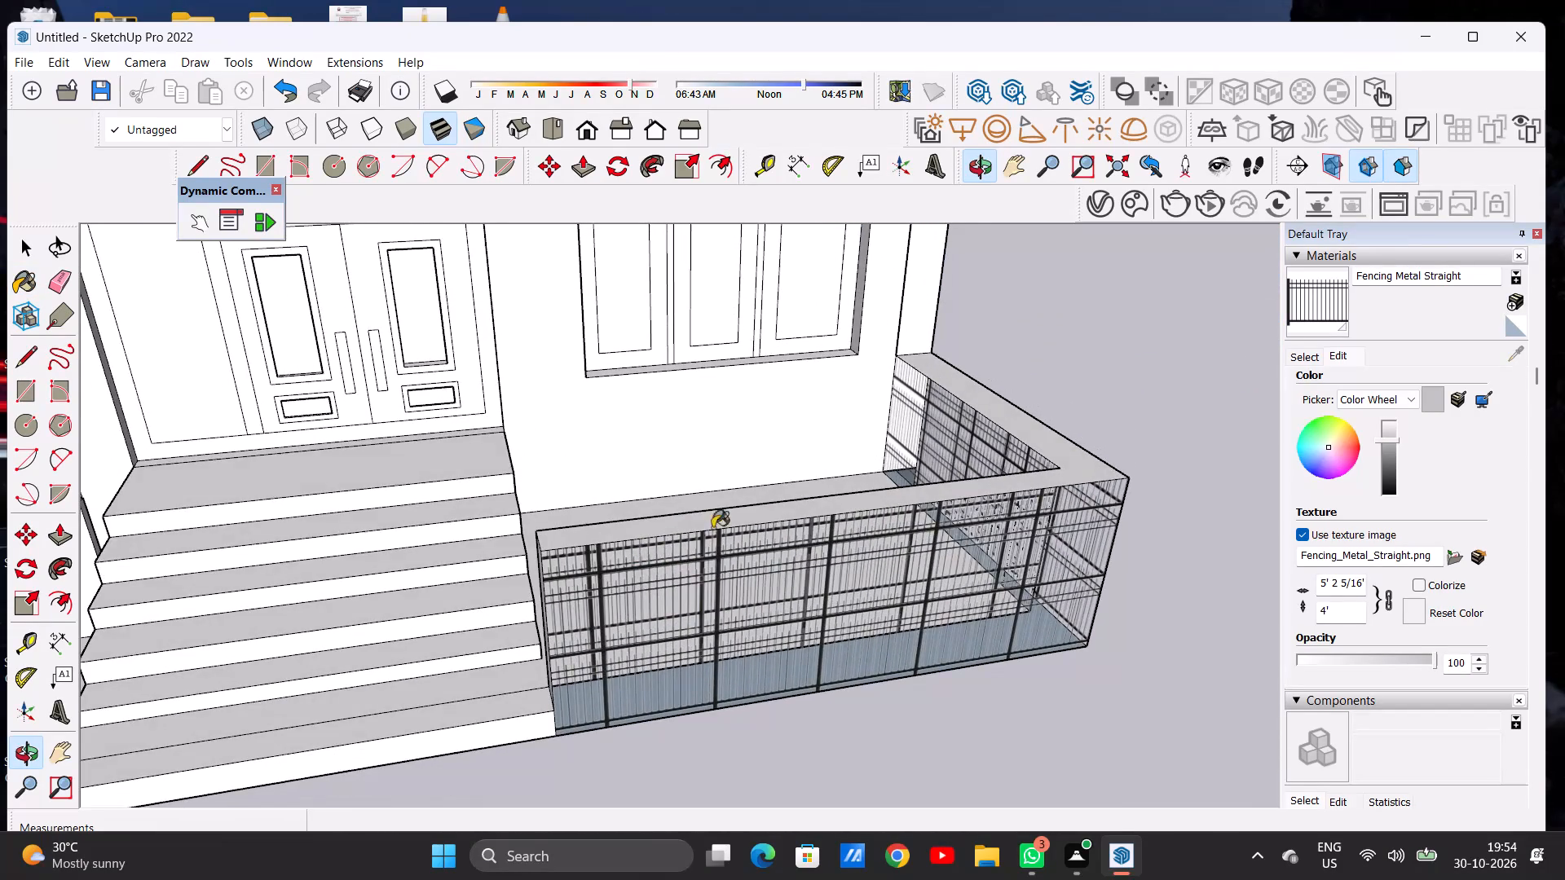
pyautogui.scroll(-16, 754, 497)
pyautogui.moveTo(691, 562); pyautogui.dragTo(620, 466, button='middle')
pyautogui.scroll(5, 605, 508)
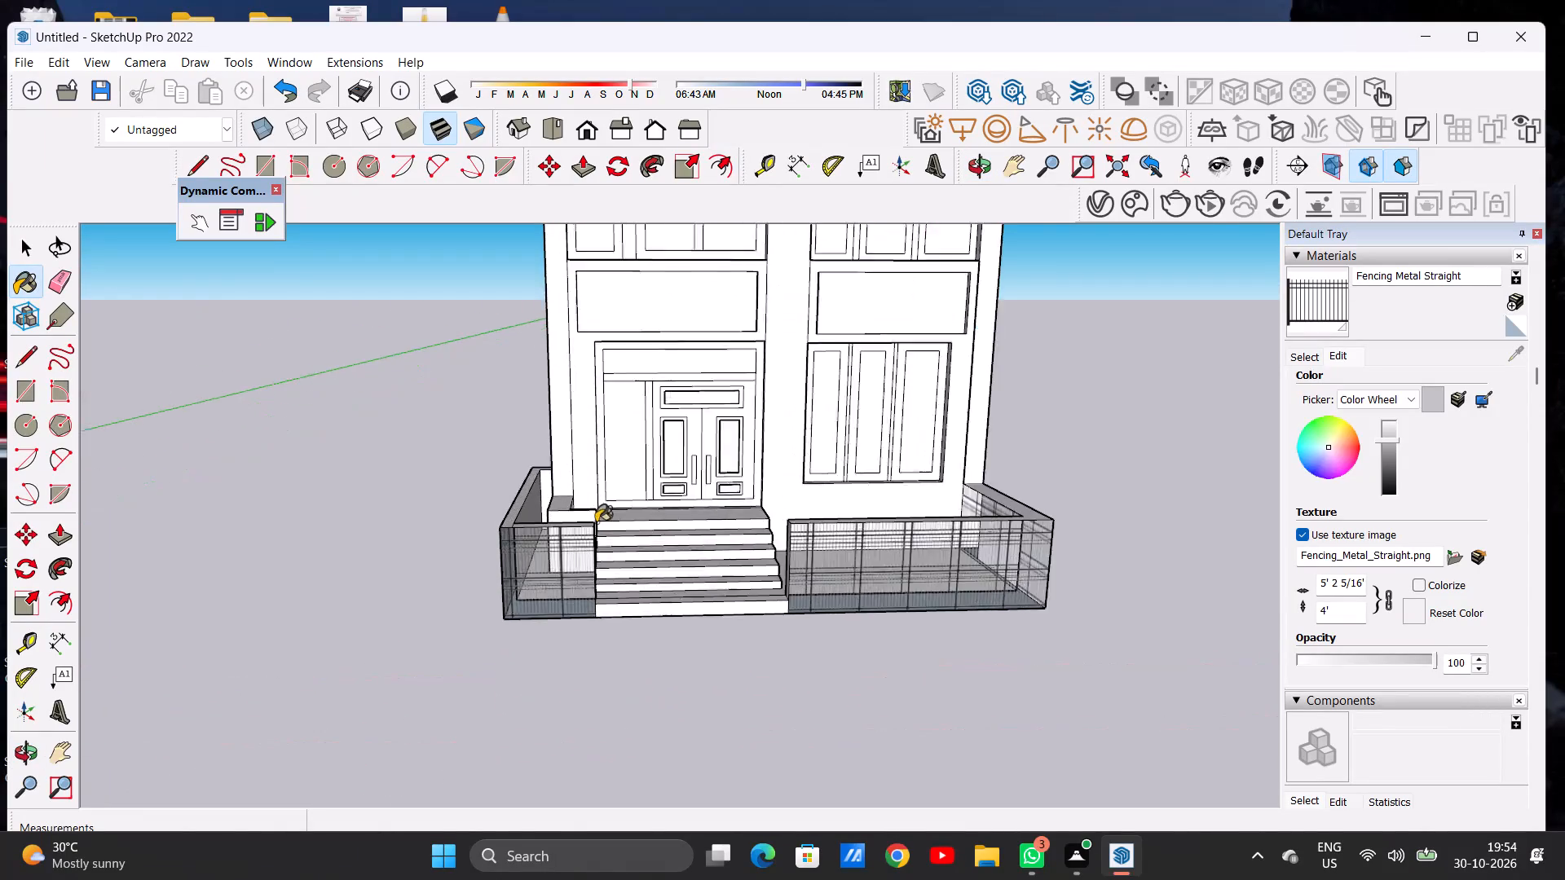
pyautogui.scroll(13, 596, 522)
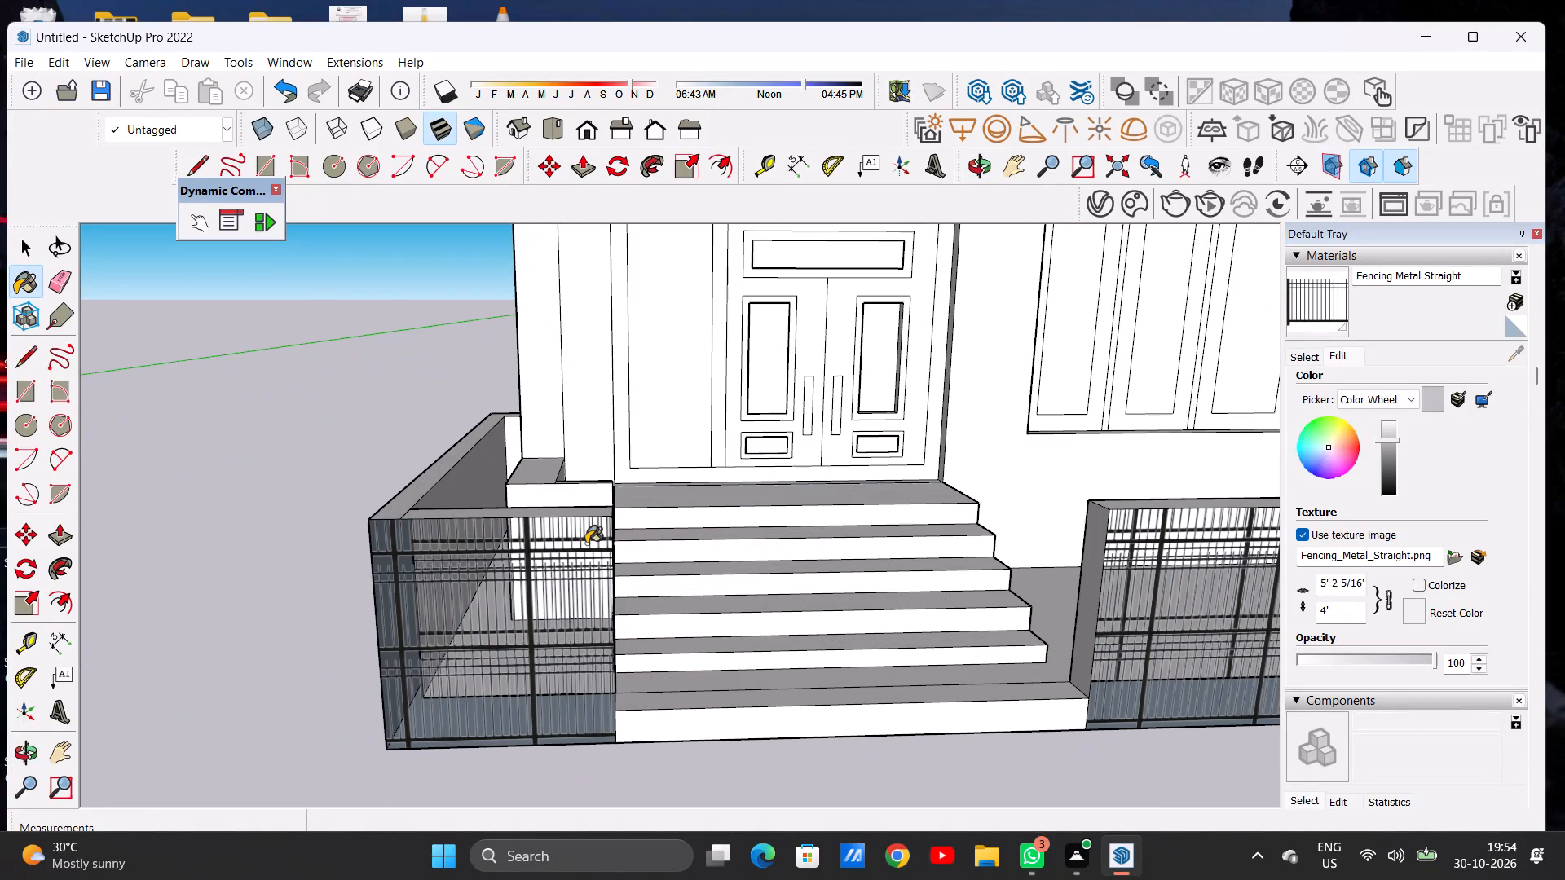
pyautogui.scroll(-19, 544, 549)
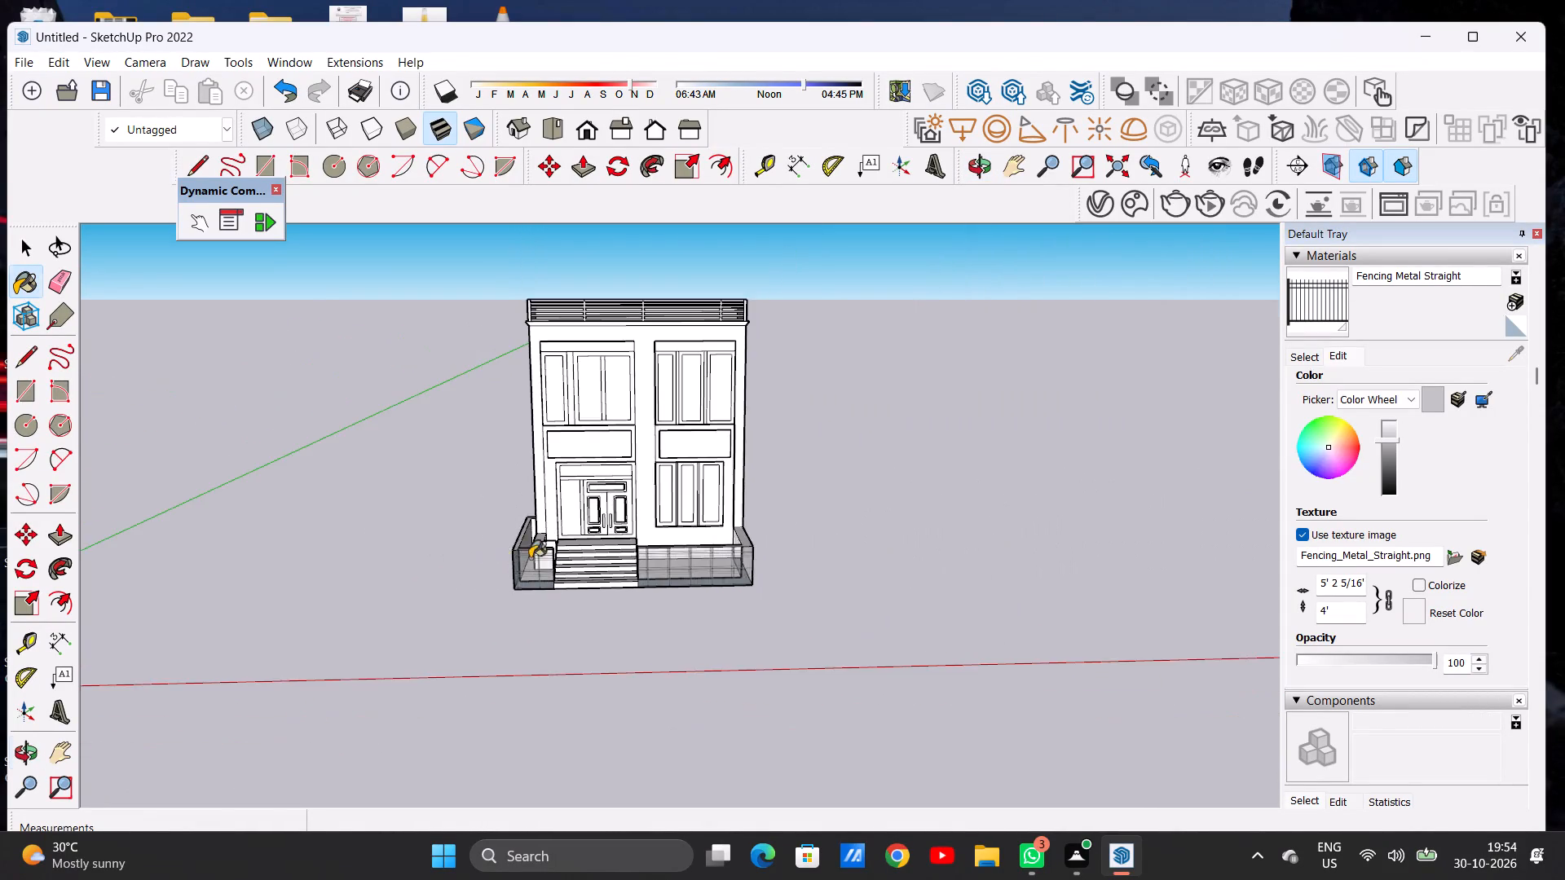
# Apply Fencing Metal Straight to the outer face of the long door-side boundary side wall.
pyautogui.moveTo(539, 556); pyautogui.dragTo(818, 599, button='middle')
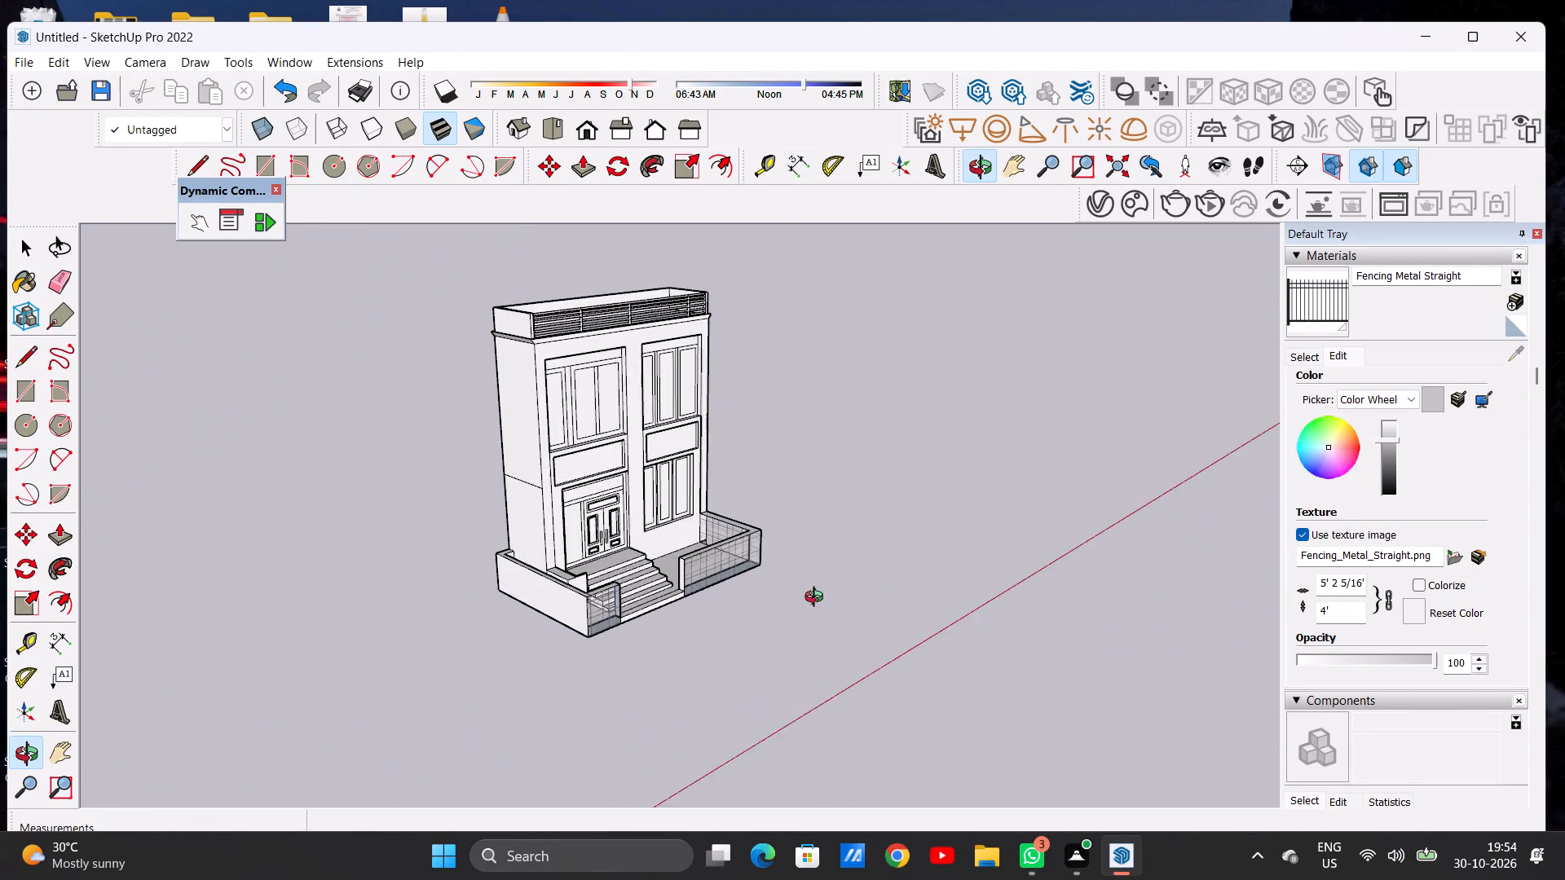
pyautogui.moveTo(818, 599); pyautogui.dragTo(850, 591, button='middle')
pyautogui.scroll(18, 588, 609)
pyautogui.click(635, 583)
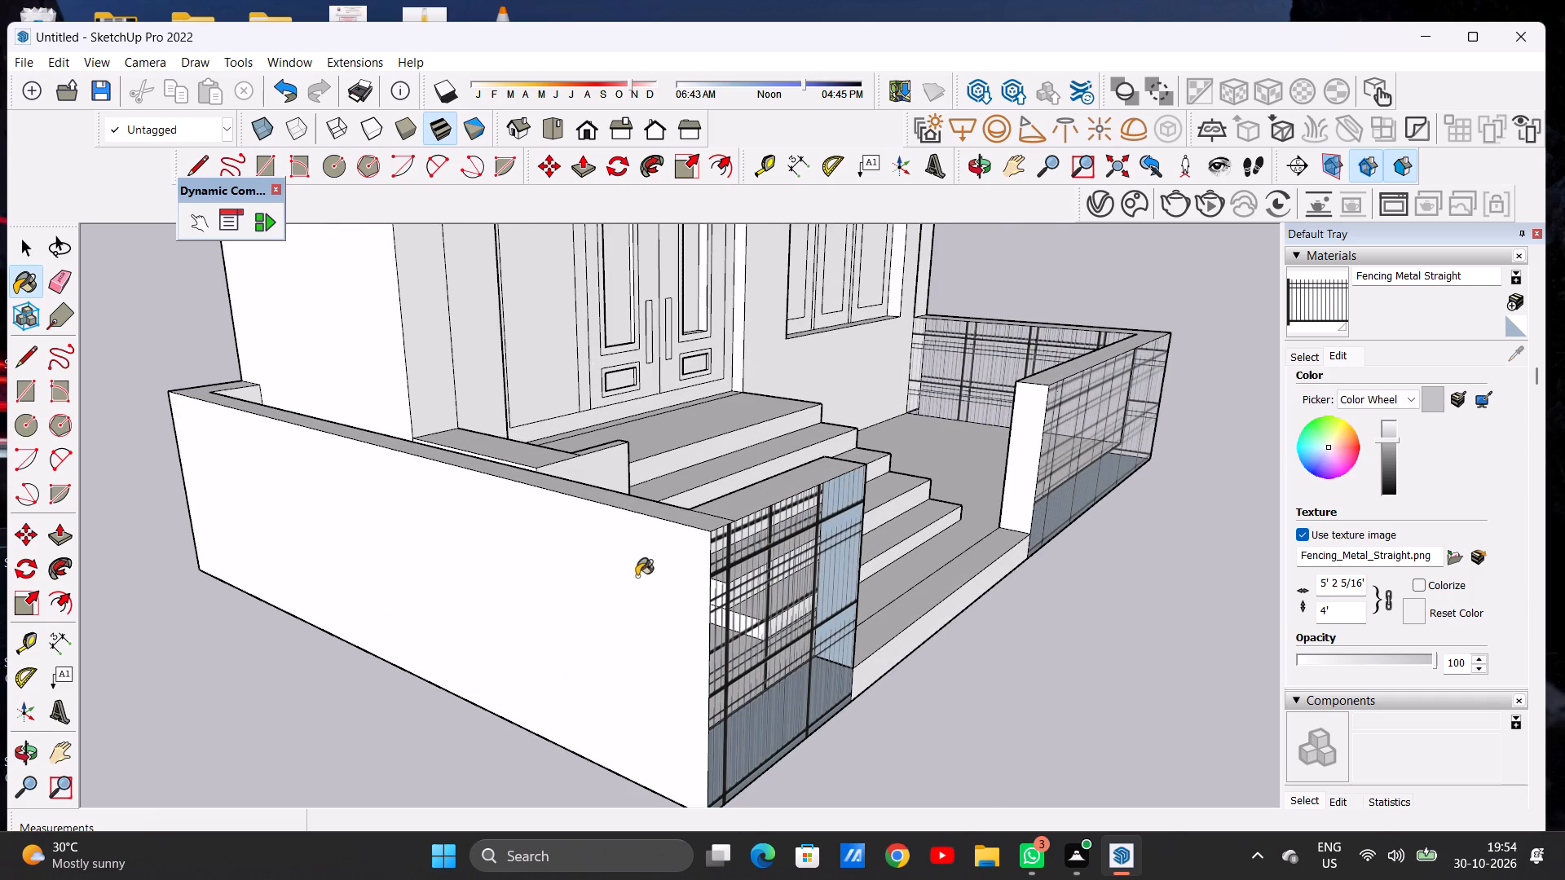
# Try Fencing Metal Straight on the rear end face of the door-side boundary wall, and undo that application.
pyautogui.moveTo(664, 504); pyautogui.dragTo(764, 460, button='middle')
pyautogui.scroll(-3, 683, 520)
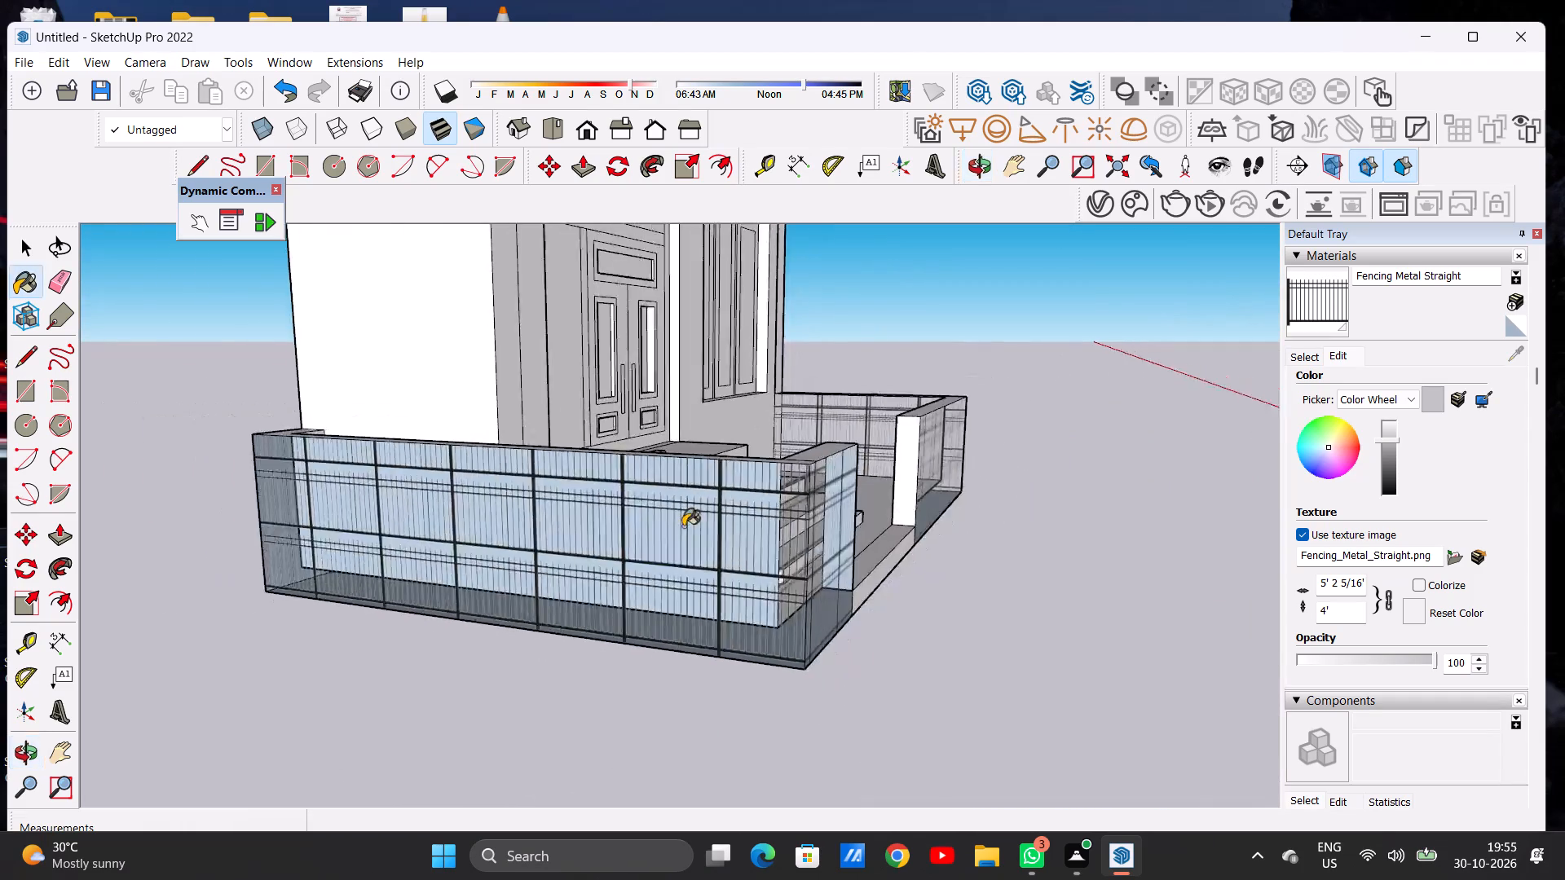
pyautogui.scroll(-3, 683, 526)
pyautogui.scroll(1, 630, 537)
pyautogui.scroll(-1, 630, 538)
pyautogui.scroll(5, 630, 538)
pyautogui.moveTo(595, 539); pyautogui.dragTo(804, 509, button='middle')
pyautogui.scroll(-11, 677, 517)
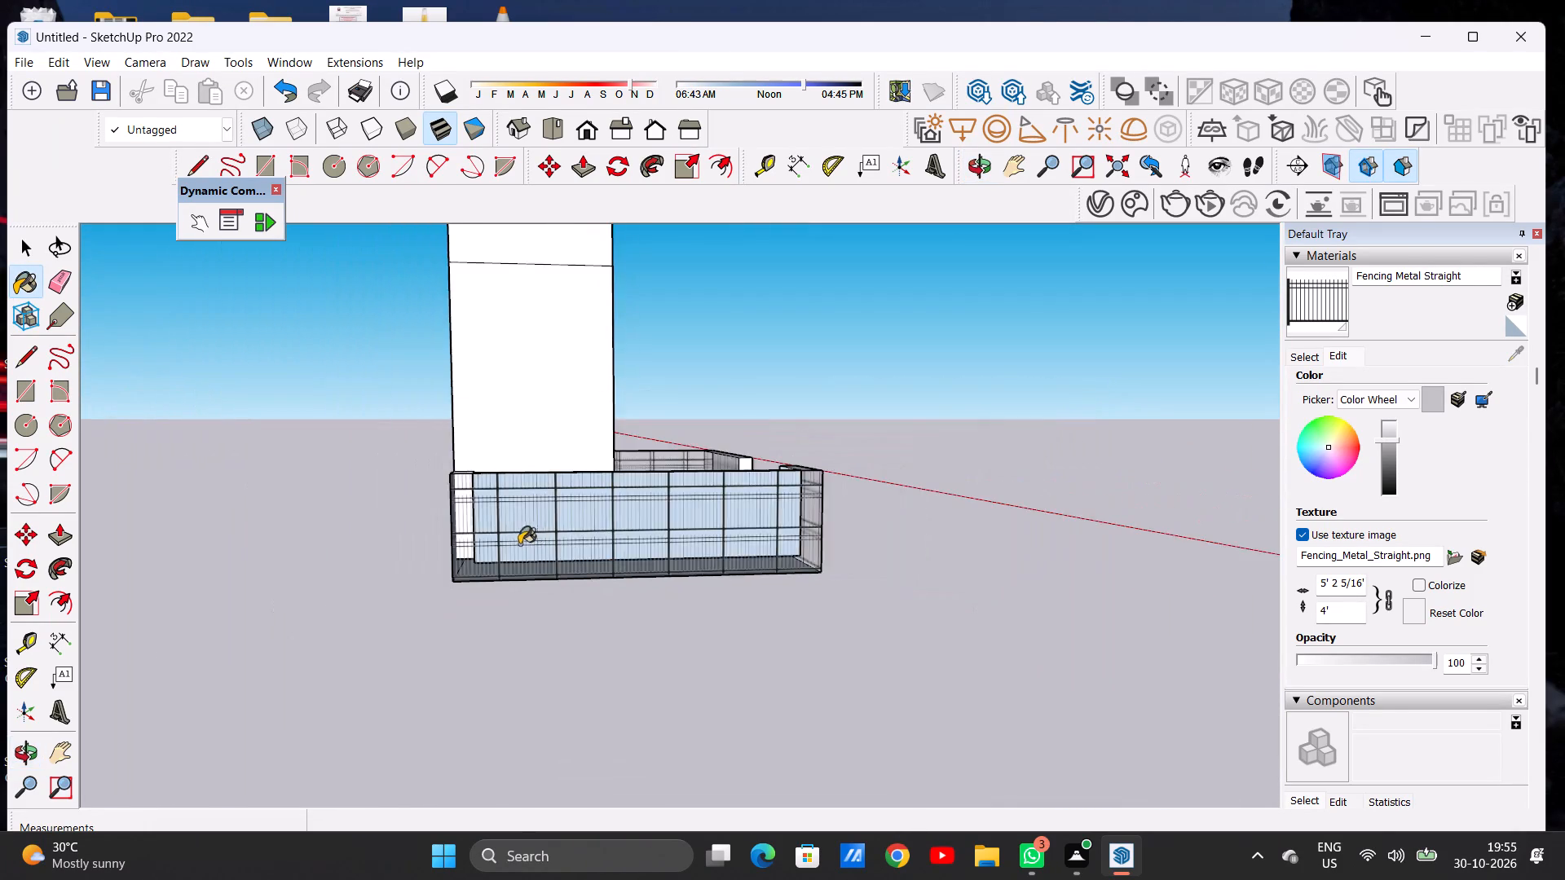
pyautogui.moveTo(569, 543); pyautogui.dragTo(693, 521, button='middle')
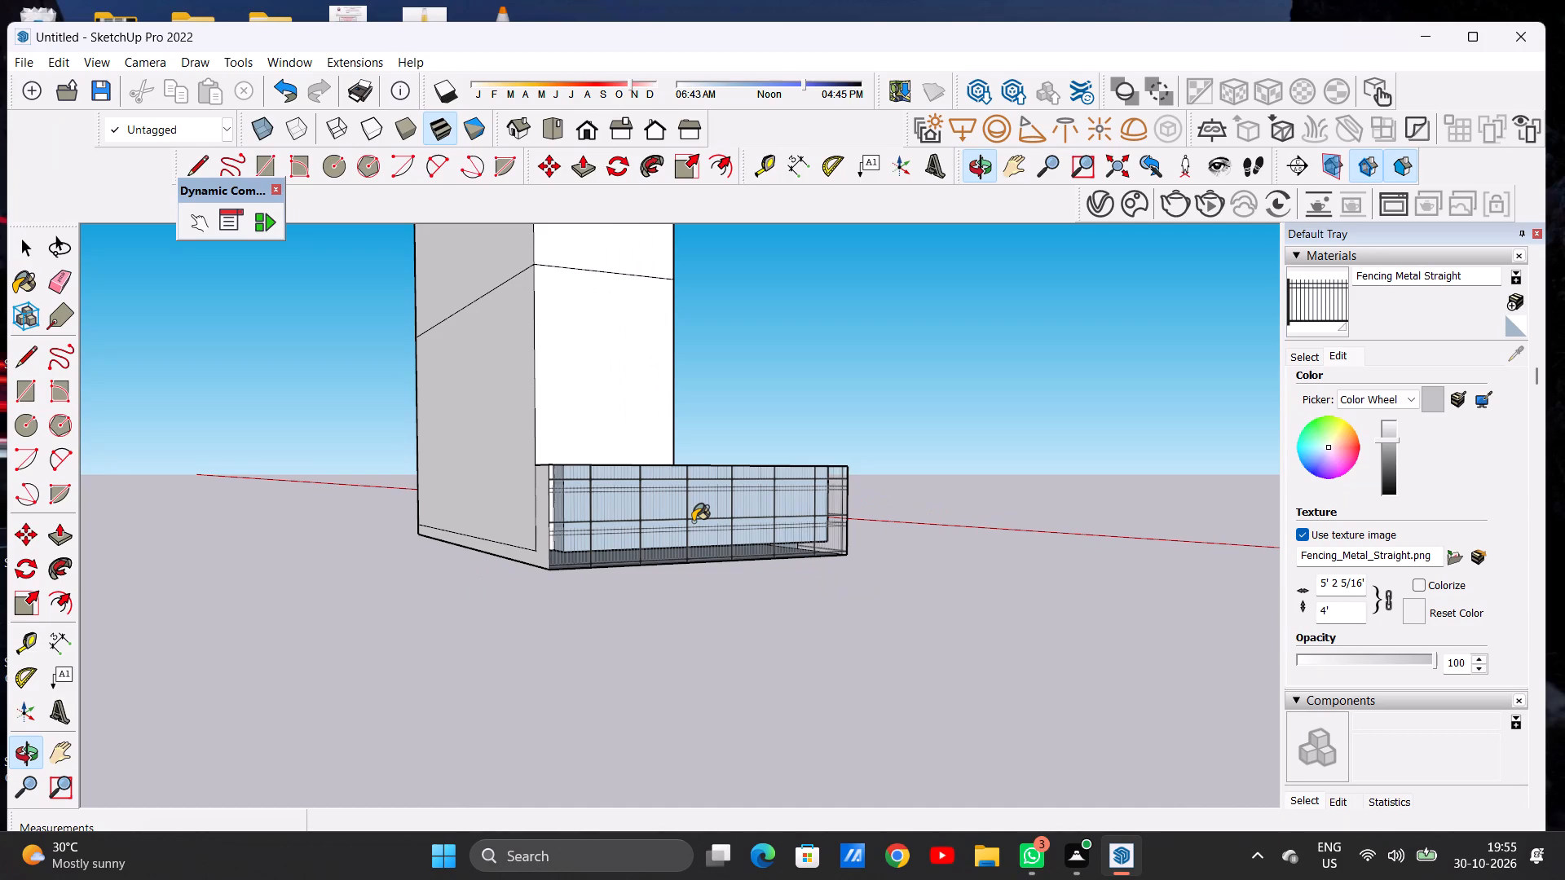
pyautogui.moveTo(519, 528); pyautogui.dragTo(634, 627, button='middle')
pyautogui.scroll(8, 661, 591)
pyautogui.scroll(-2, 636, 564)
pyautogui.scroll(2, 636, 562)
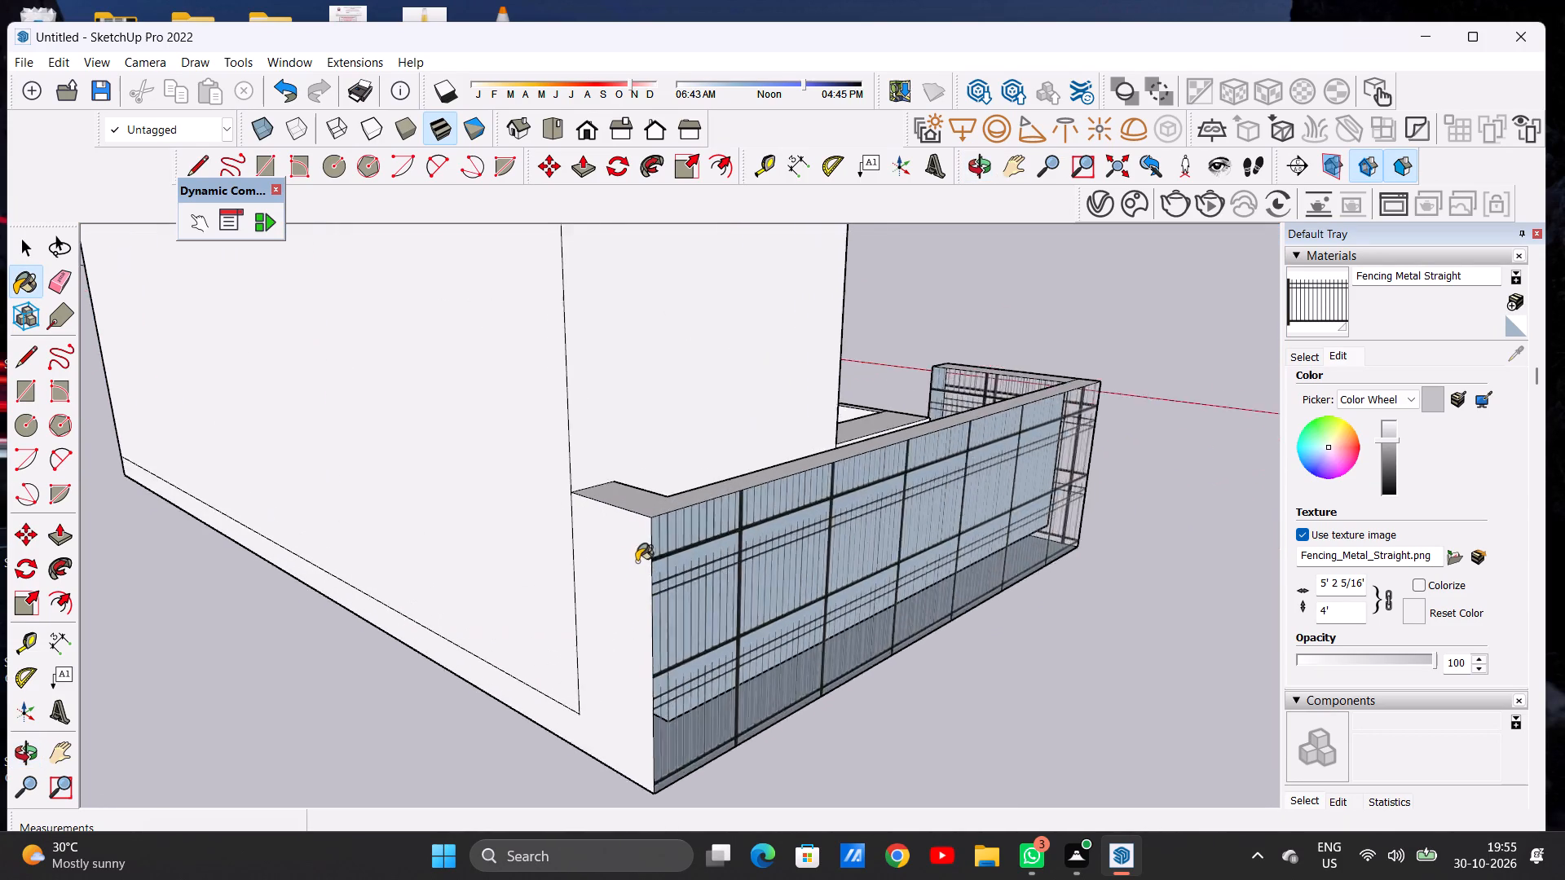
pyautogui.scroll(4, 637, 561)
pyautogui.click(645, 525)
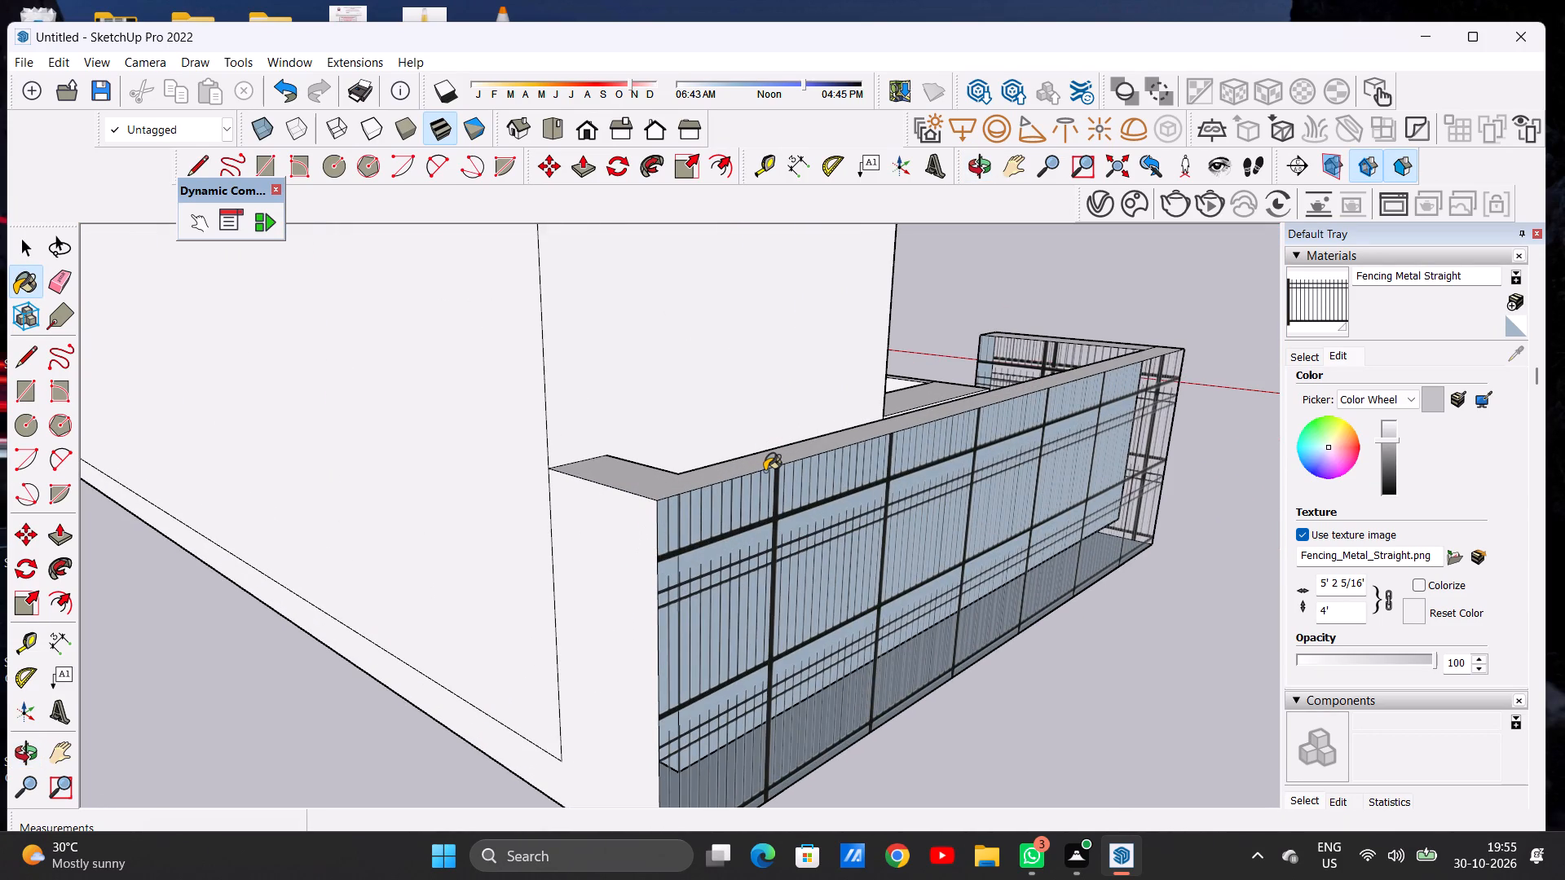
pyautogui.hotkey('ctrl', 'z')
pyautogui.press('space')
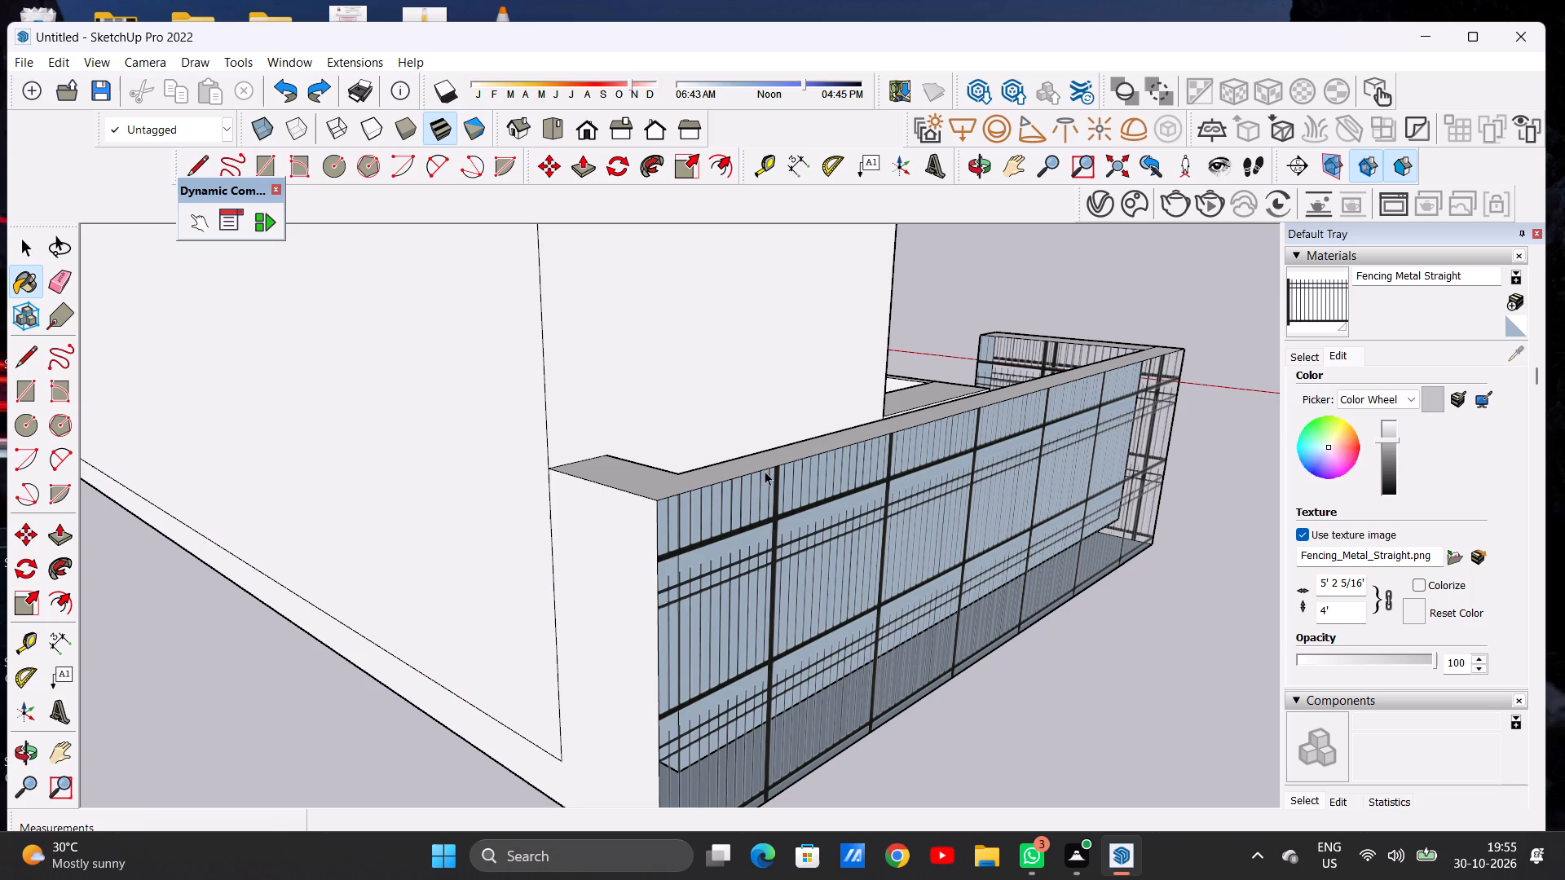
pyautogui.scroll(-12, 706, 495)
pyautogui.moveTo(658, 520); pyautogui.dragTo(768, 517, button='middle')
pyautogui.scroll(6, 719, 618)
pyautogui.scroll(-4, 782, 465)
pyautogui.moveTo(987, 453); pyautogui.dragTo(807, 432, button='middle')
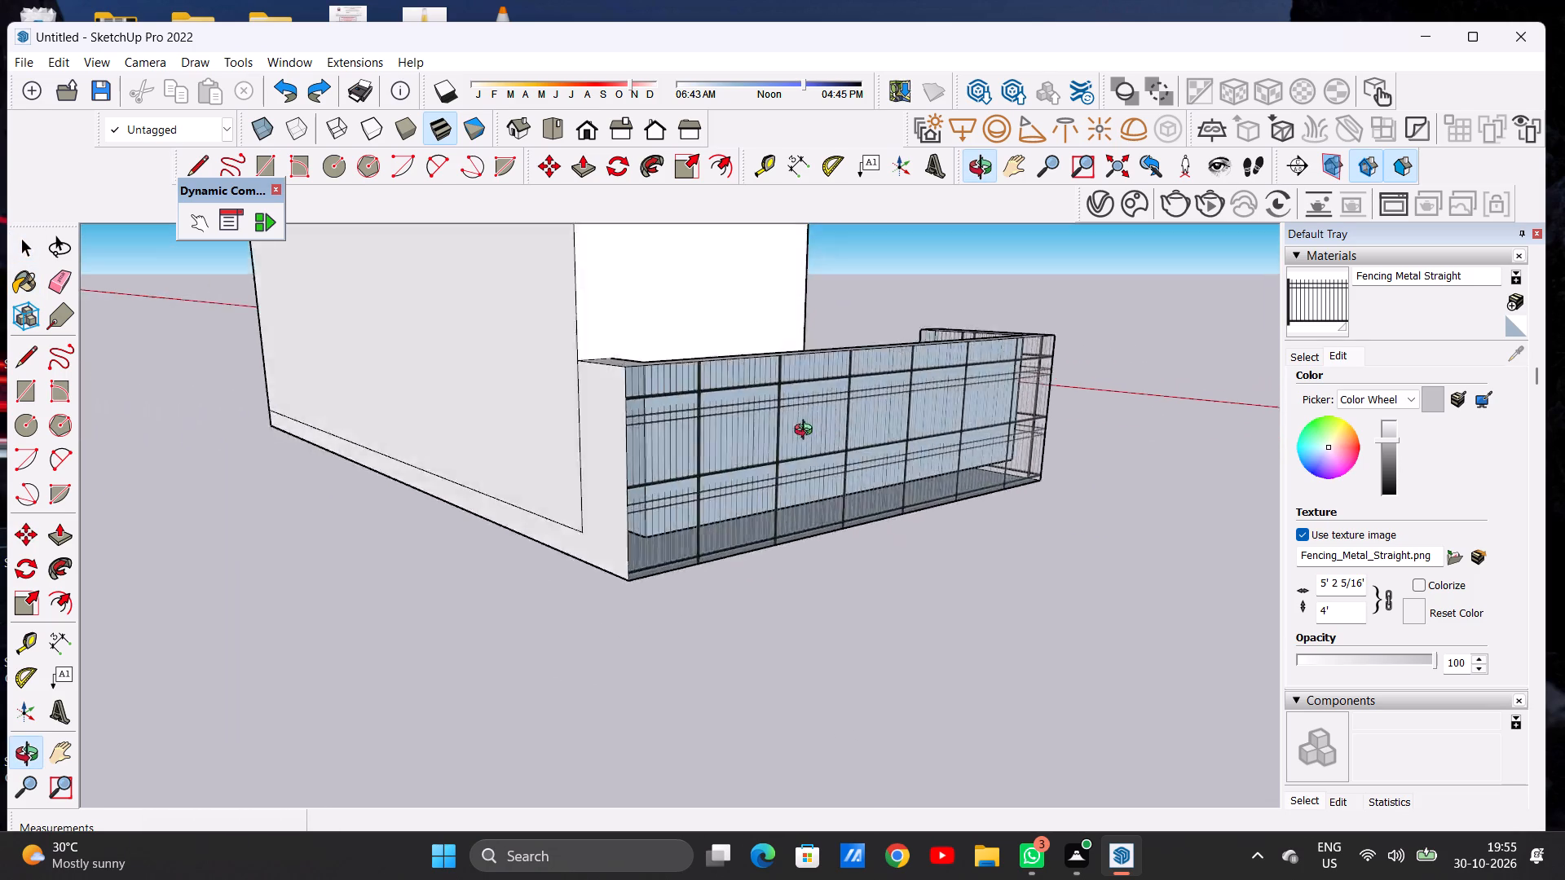
# Examine the metal fencing pattern on the door-side boundary wall and on the front walls beside the entrance steps.
pyautogui.moveTo(807, 432); pyautogui.dragTo(477, 462, button='middle')
pyautogui.scroll(5, 509, 462)
pyautogui.moveTo(522, 468); pyautogui.dragTo(591, 373, button='middle')
pyautogui.scroll(1, 591, 373)
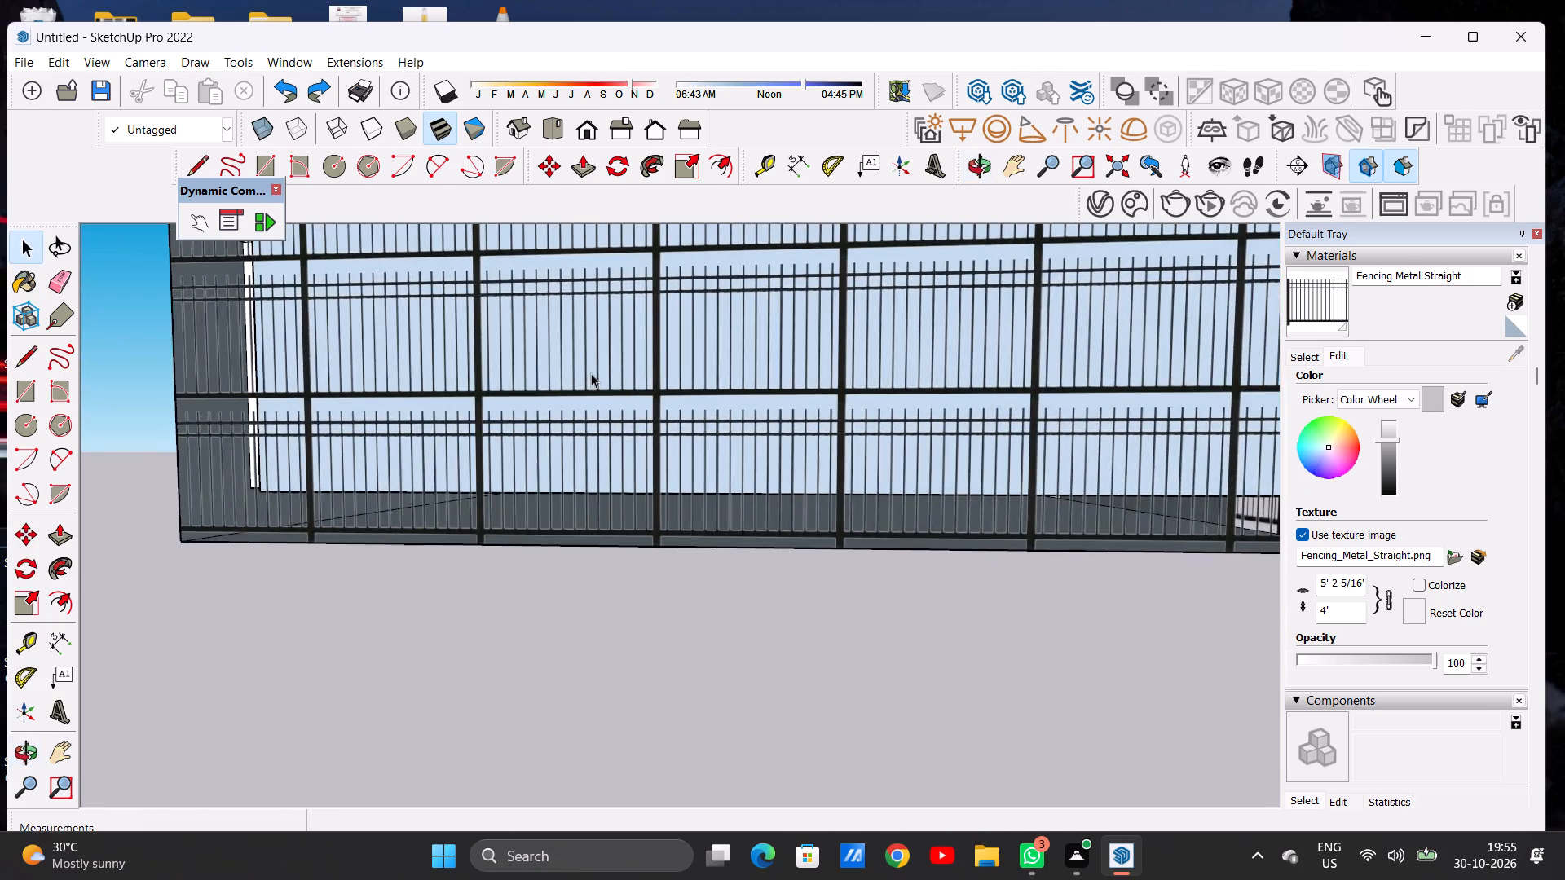
pyautogui.scroll(-8, 547, 437)
pyautogui.scroll(1, 457, 433)
pyautogui.moveTo(463, 436); pyautogui.dragTo(376, 477, button='middle')
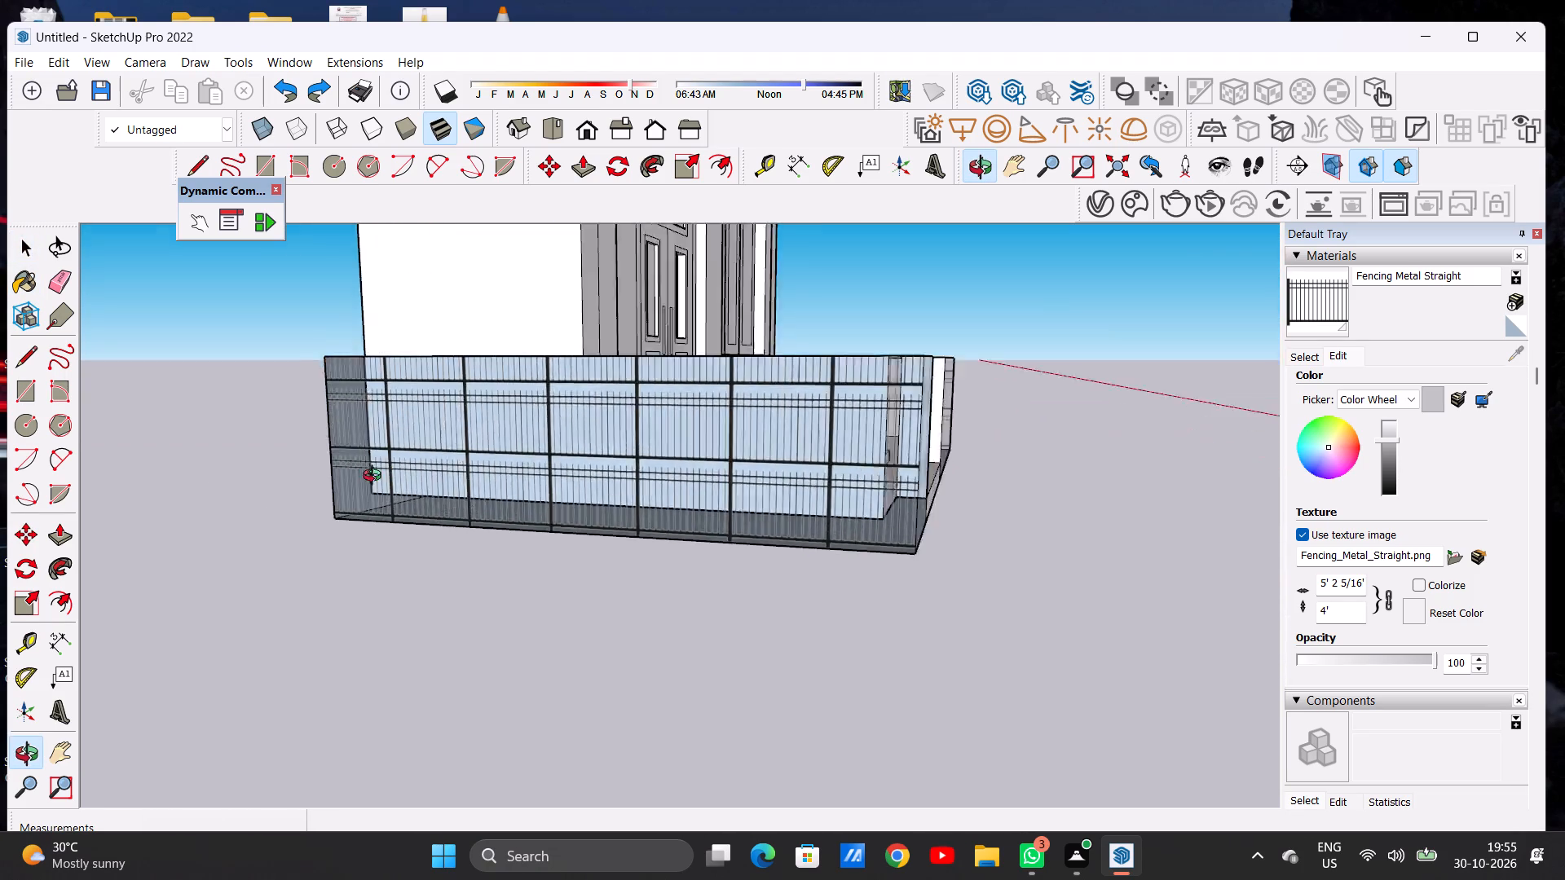
pyautogui.moveTo(376, 477); pyautogui.dragTo(308, 528, button='middle')
pyautogui.moveTo(660, 436); pyautogui.dragTo(262, 460, button='middle')
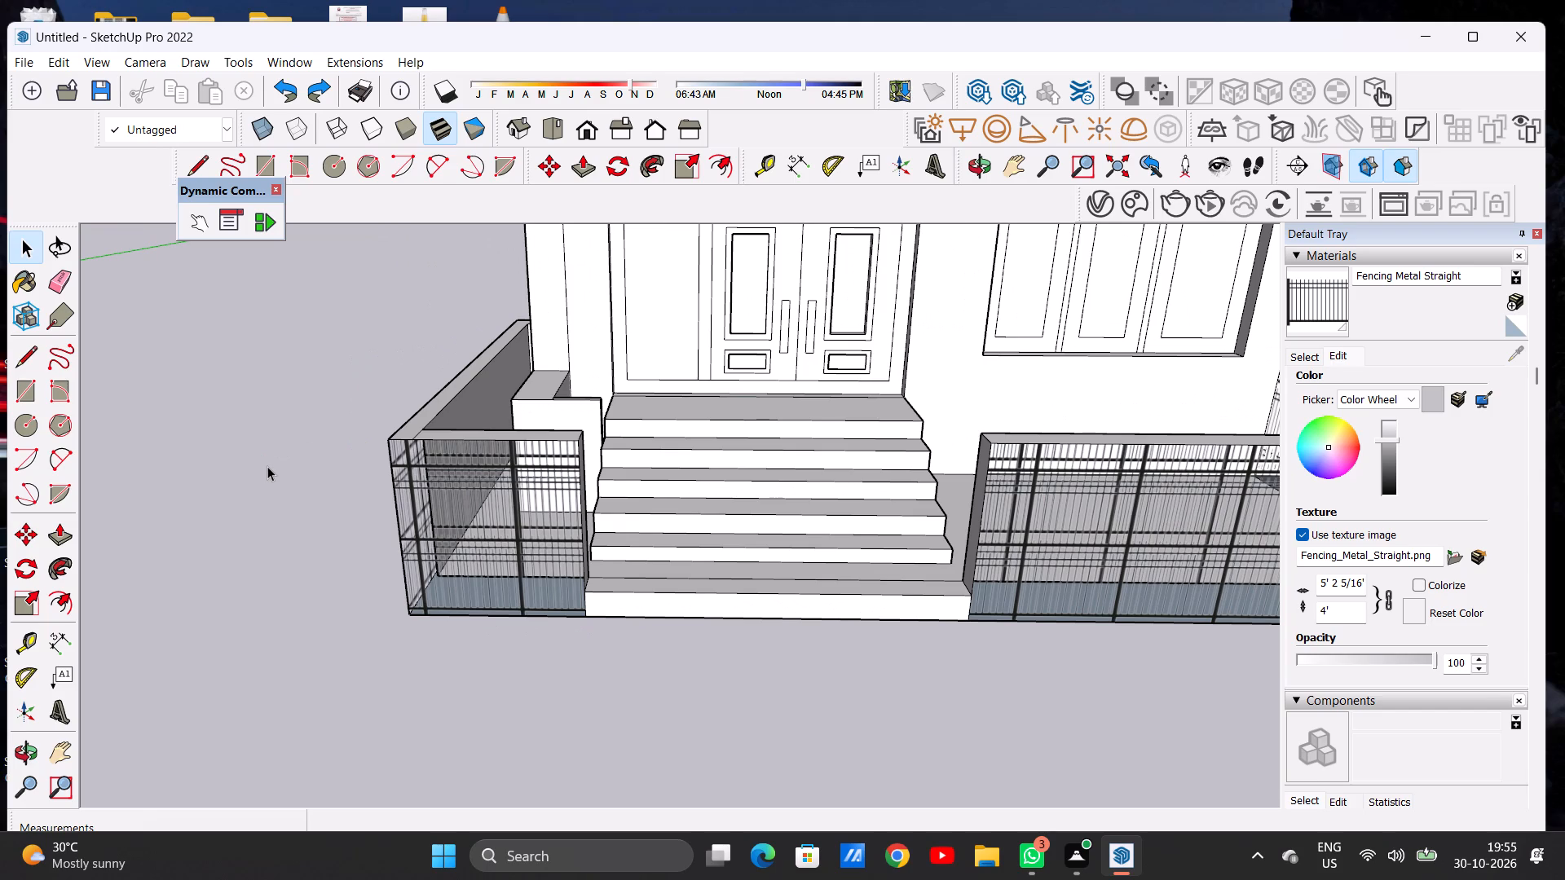
pyautogui.scroll(-6, 184, 460)
pyautogui.moveTo(386, 484); pyautogui.dragTo(418, 410, button='middle')
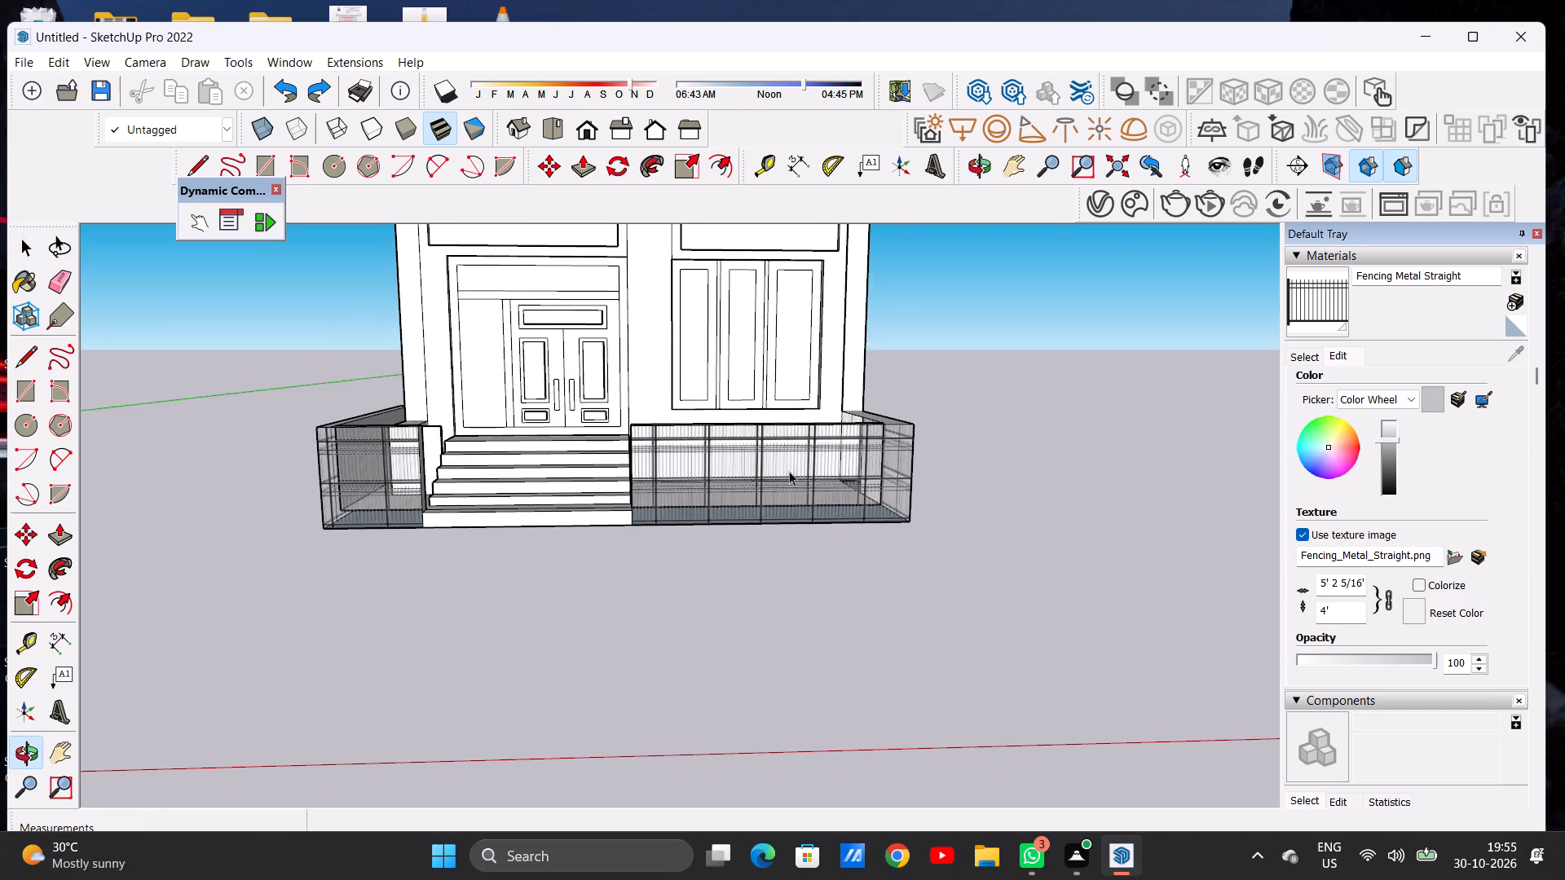
pyautogui.scroll(2, 813, 472)
pyautogui.scroll(-1, 813, 471)
pyautogui.scroll(8, 813, 471)
pyautogui.moveTo(796, 504); pyautogui.dragTo(747, 499, button='middle')
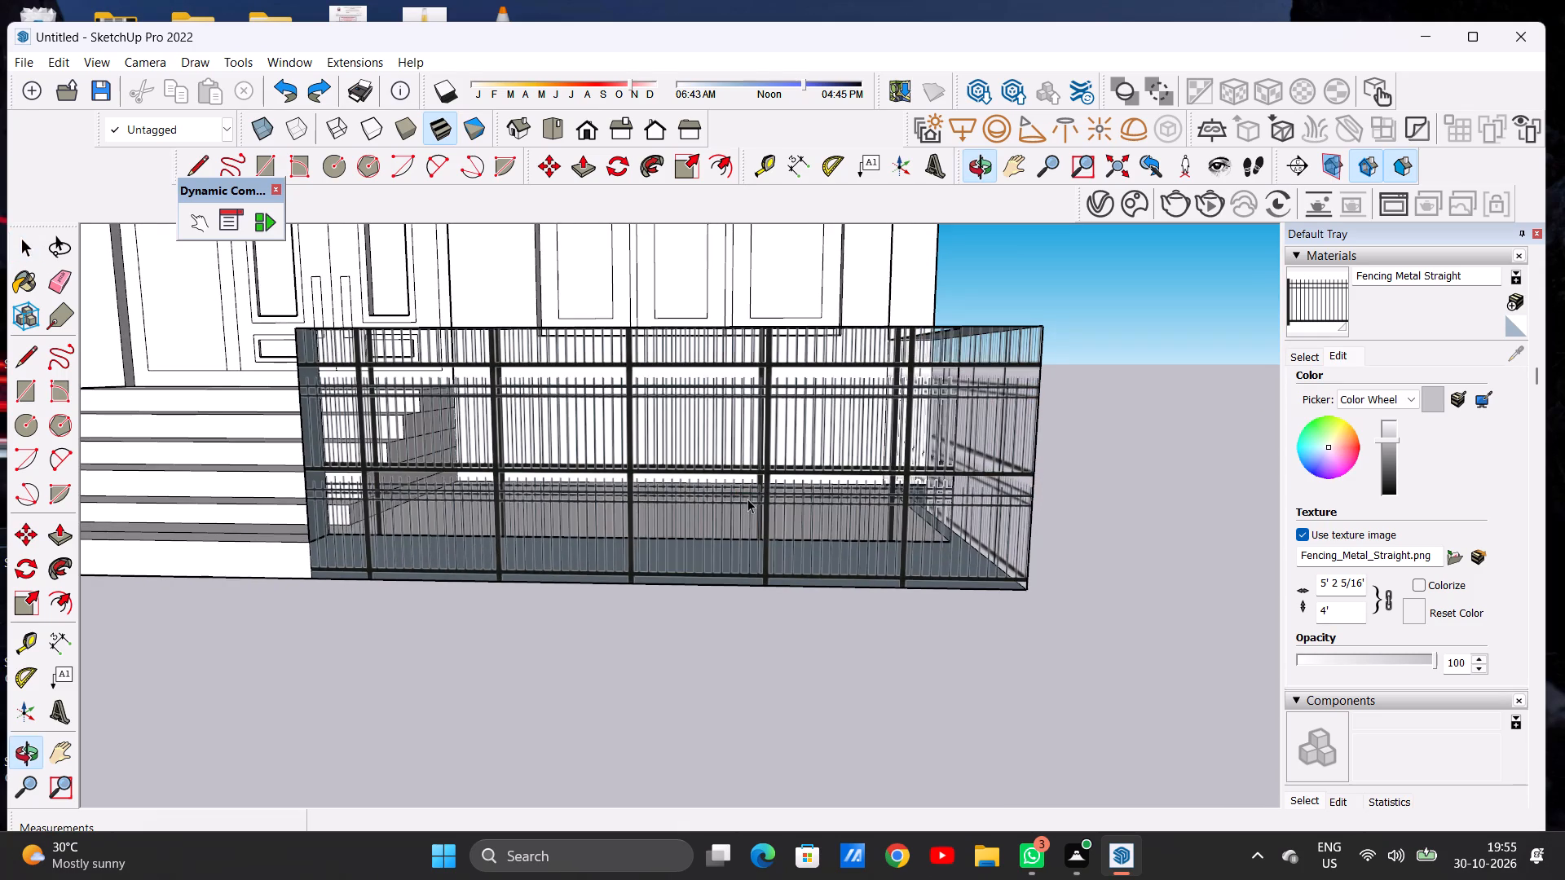
# Set the Fencing Metal Straight texture height to 10' in the material's settings.
pyautogui.click(1339, 611)
pyautogui.press('BackSpace')
pyautogui.press('BackSpace')
pyautogui.press('BackSpace')
pyautogui.press('BackSpace')
pyautogui.press('BackSpace')
pyautogui.press('BackSpace')
pyautogui.press('BackSpace')
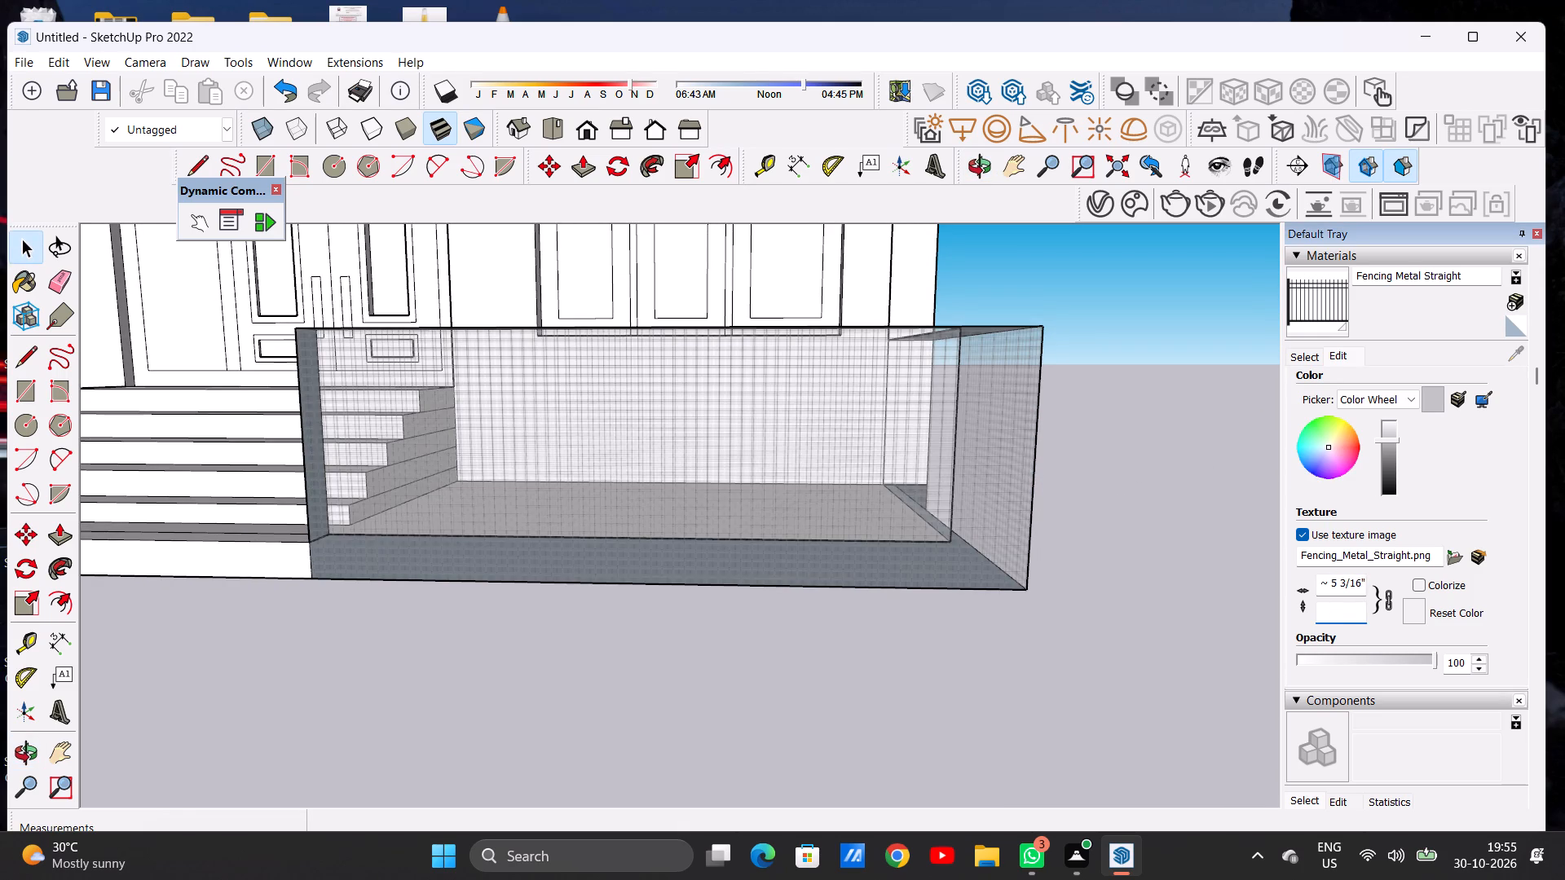
pyautogui.write("5'")
pyautogui.press('BackSpace')
pyautogui.press('BackSpace')
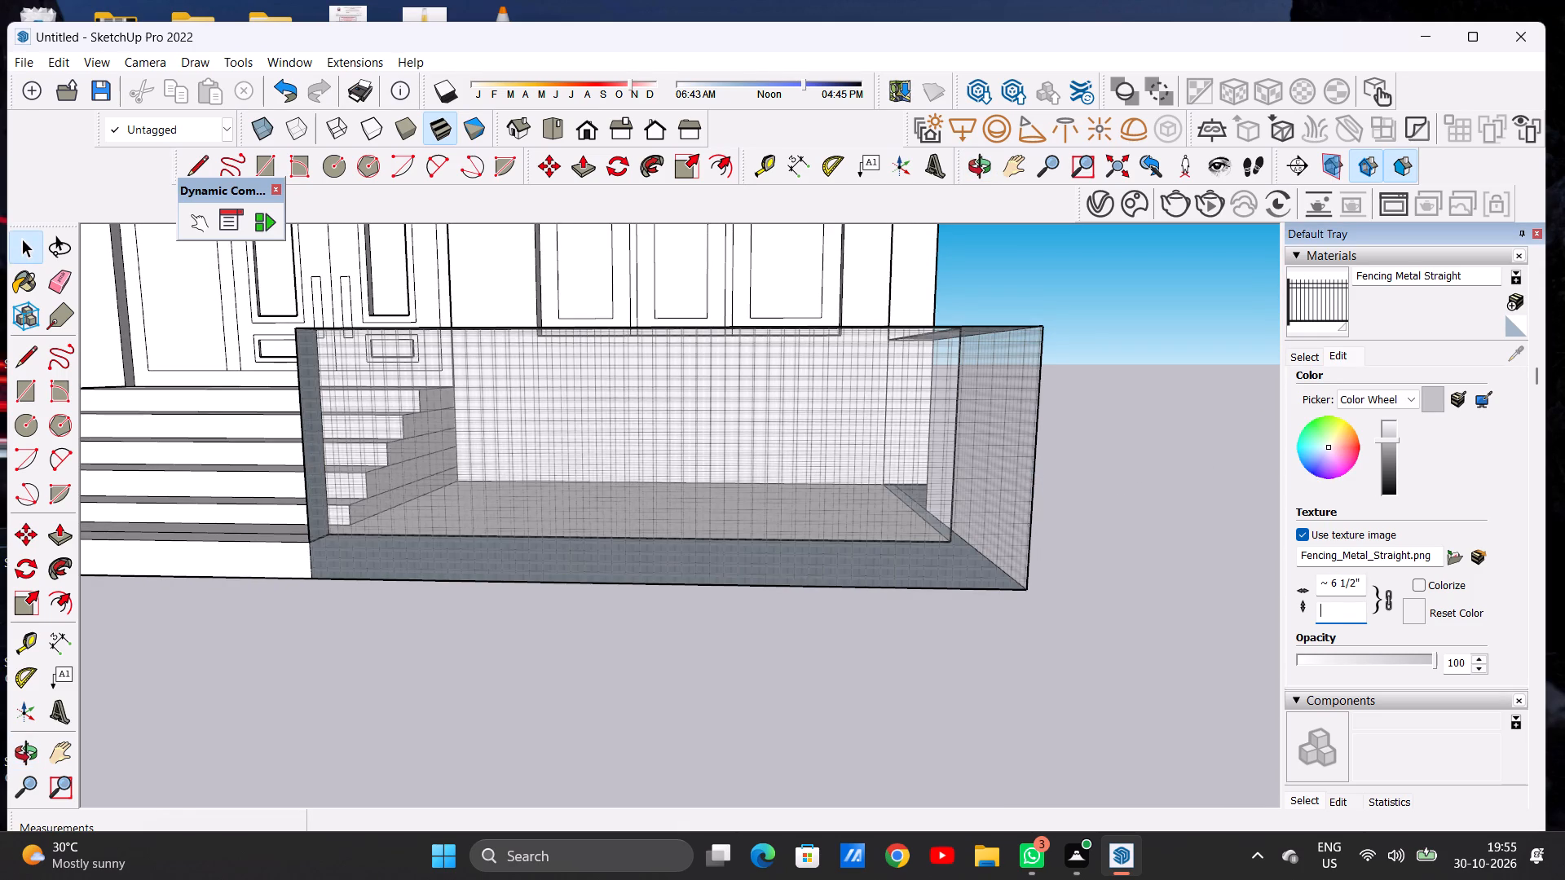
pyautogui.press('BackSpace')
pyautogui.write("10'")
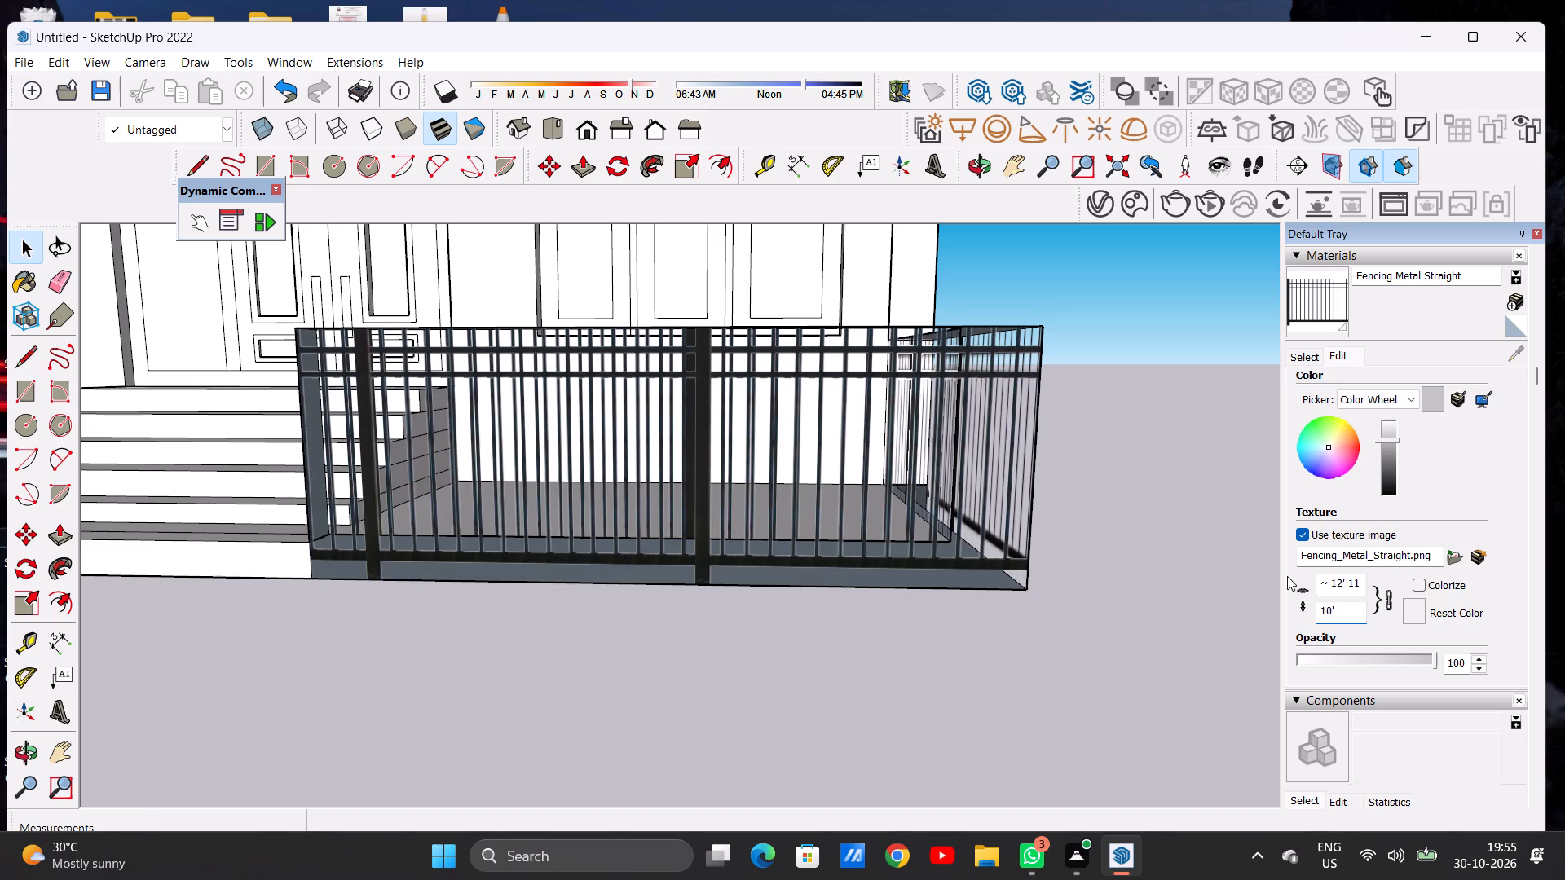
# Examine the rescaled metal fencing on the front and side boundary walls, near and from afar.
pyautogui.scroll(-7, 1287, 576)
pyautogui.moveTo(999, 536); pyautogui.dragTo(435, 575, button='middle')
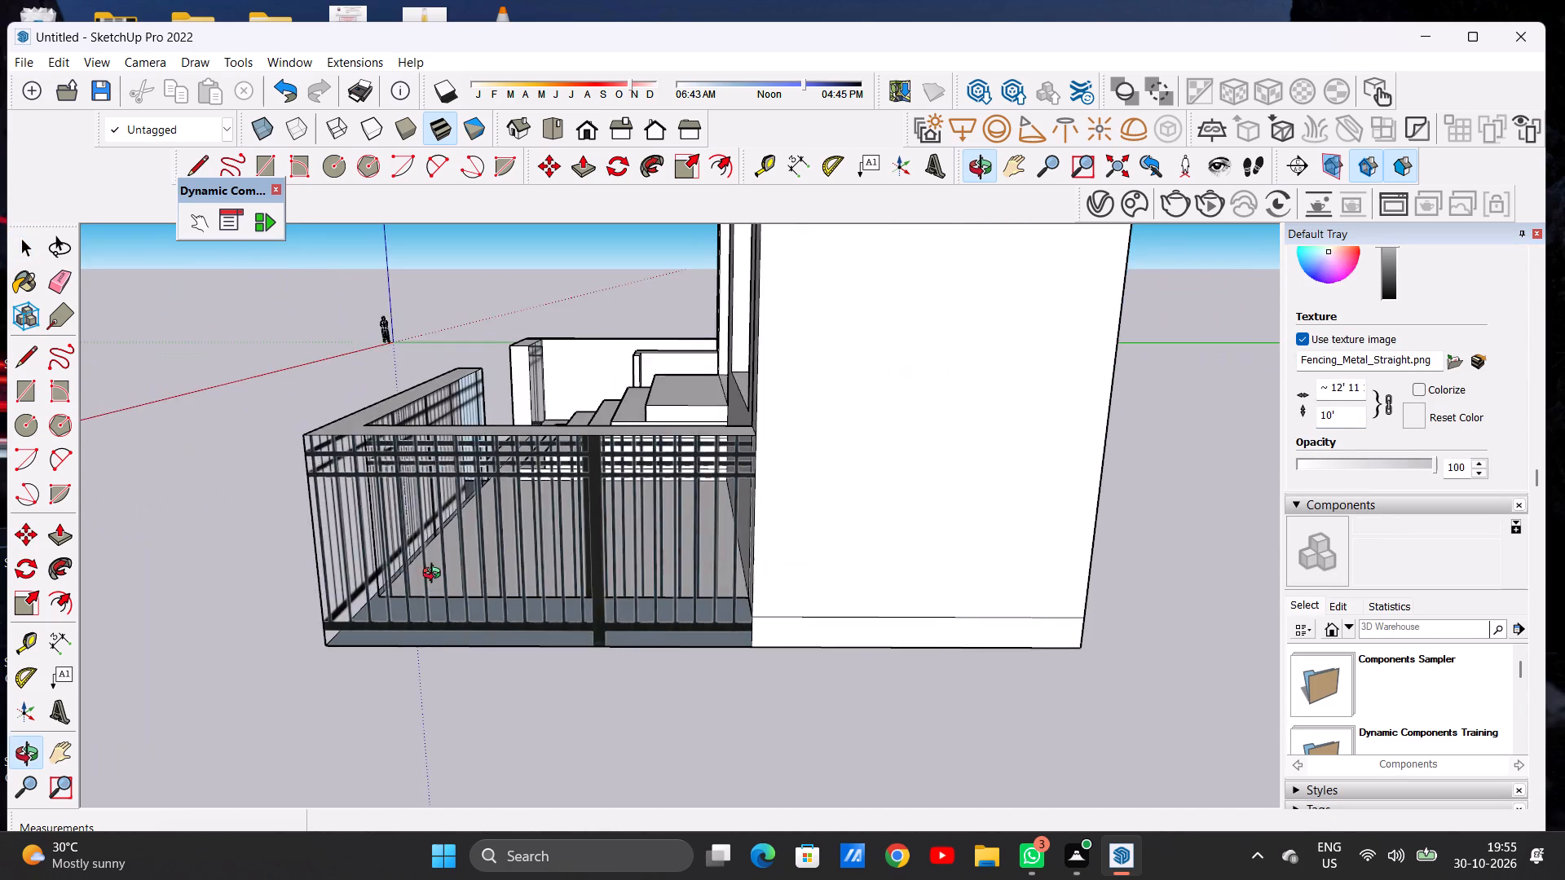
pyautogui.moveTo(435, 575); pyautogui.dragTo(944, 512, button='middle')
pyautogui.scroll(4, 751, 413)
pyautogui.scroll(-1, 729, 398)
pyautogui.scroll(7, 723, 394)
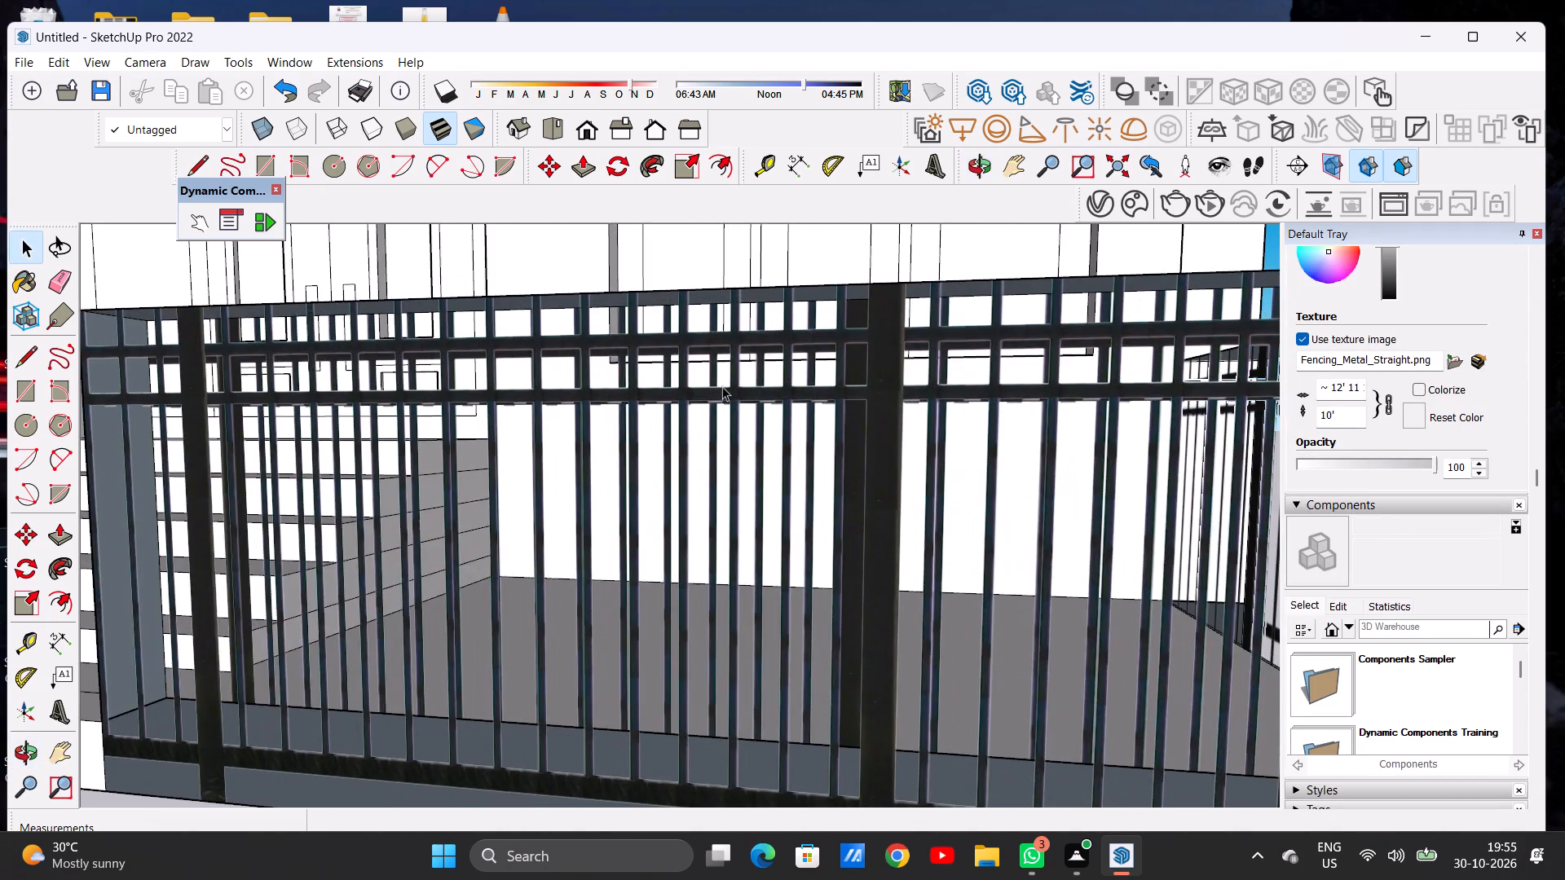
pyautogui.scroll(-20, 743, 429)
pyautogui.moveTo(562, 519); pyautogui.dragTo(827, 521, button='middle')
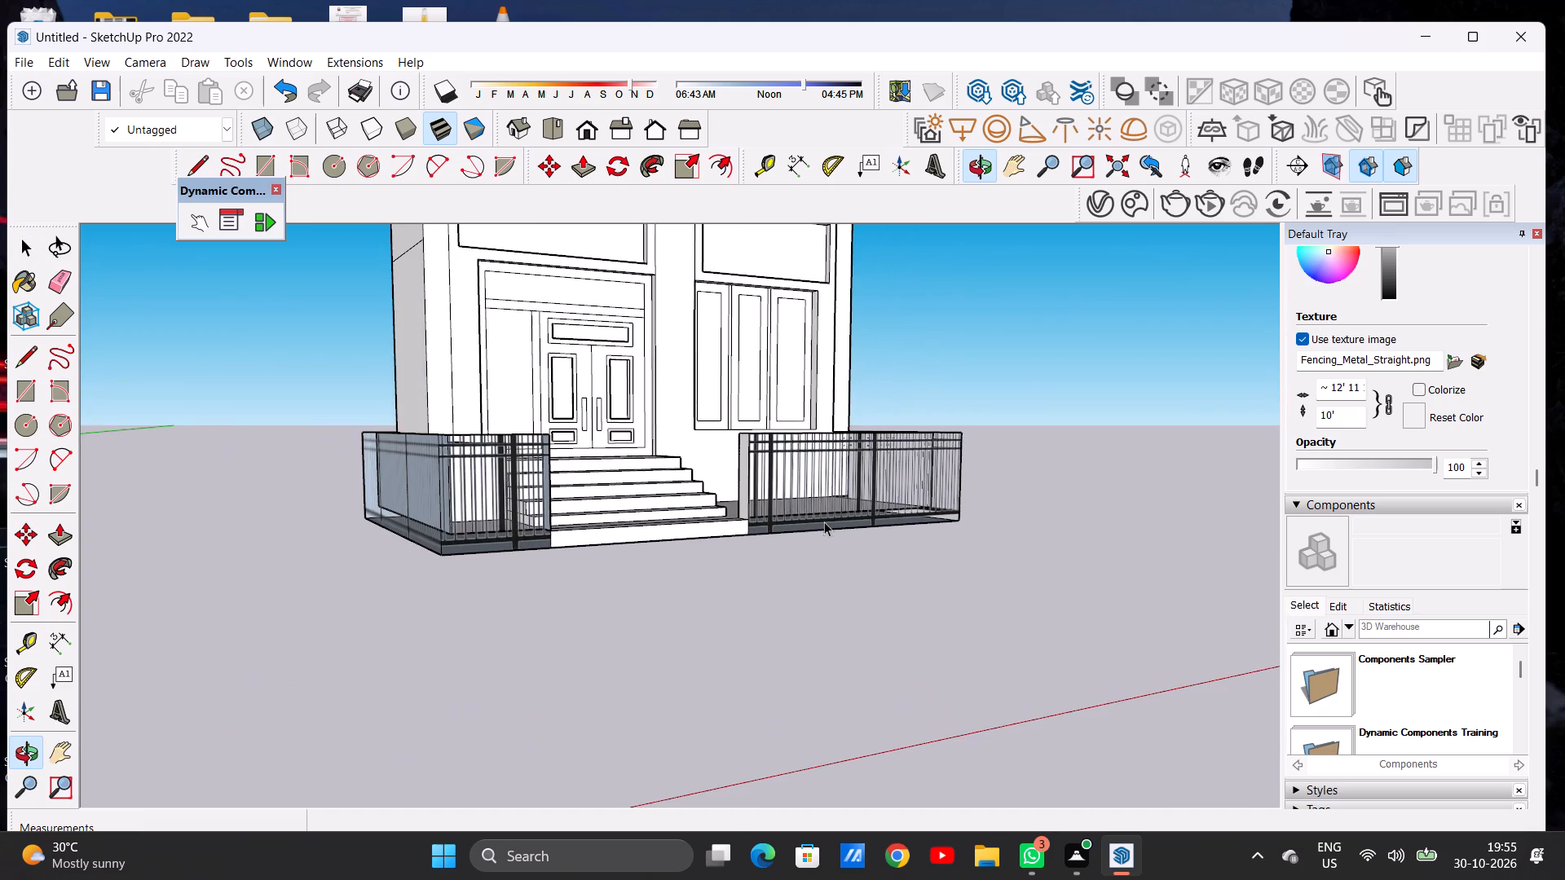
pyautogui.moveTo(437, 532); pyautogui.dragTo(800, 526, button='middle')
pyautogui.scroll(10, 756, 505)
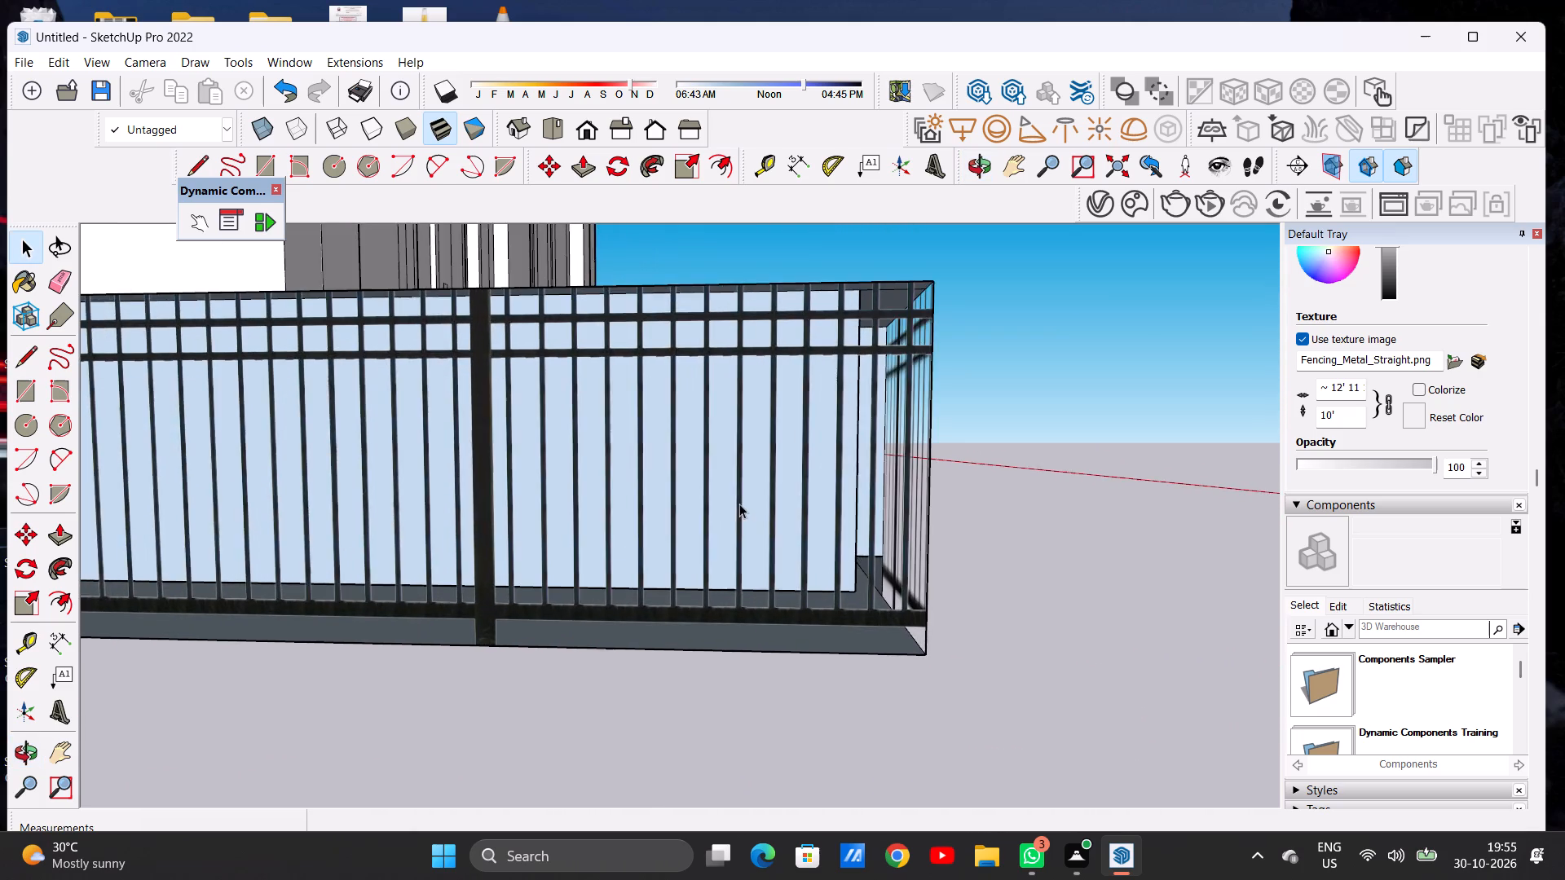
pyautogui.scroll(-16, 739, 505)
pyautogui.moveTo(822, 508); pyautogui.dragTo(487, 534, button='middle')
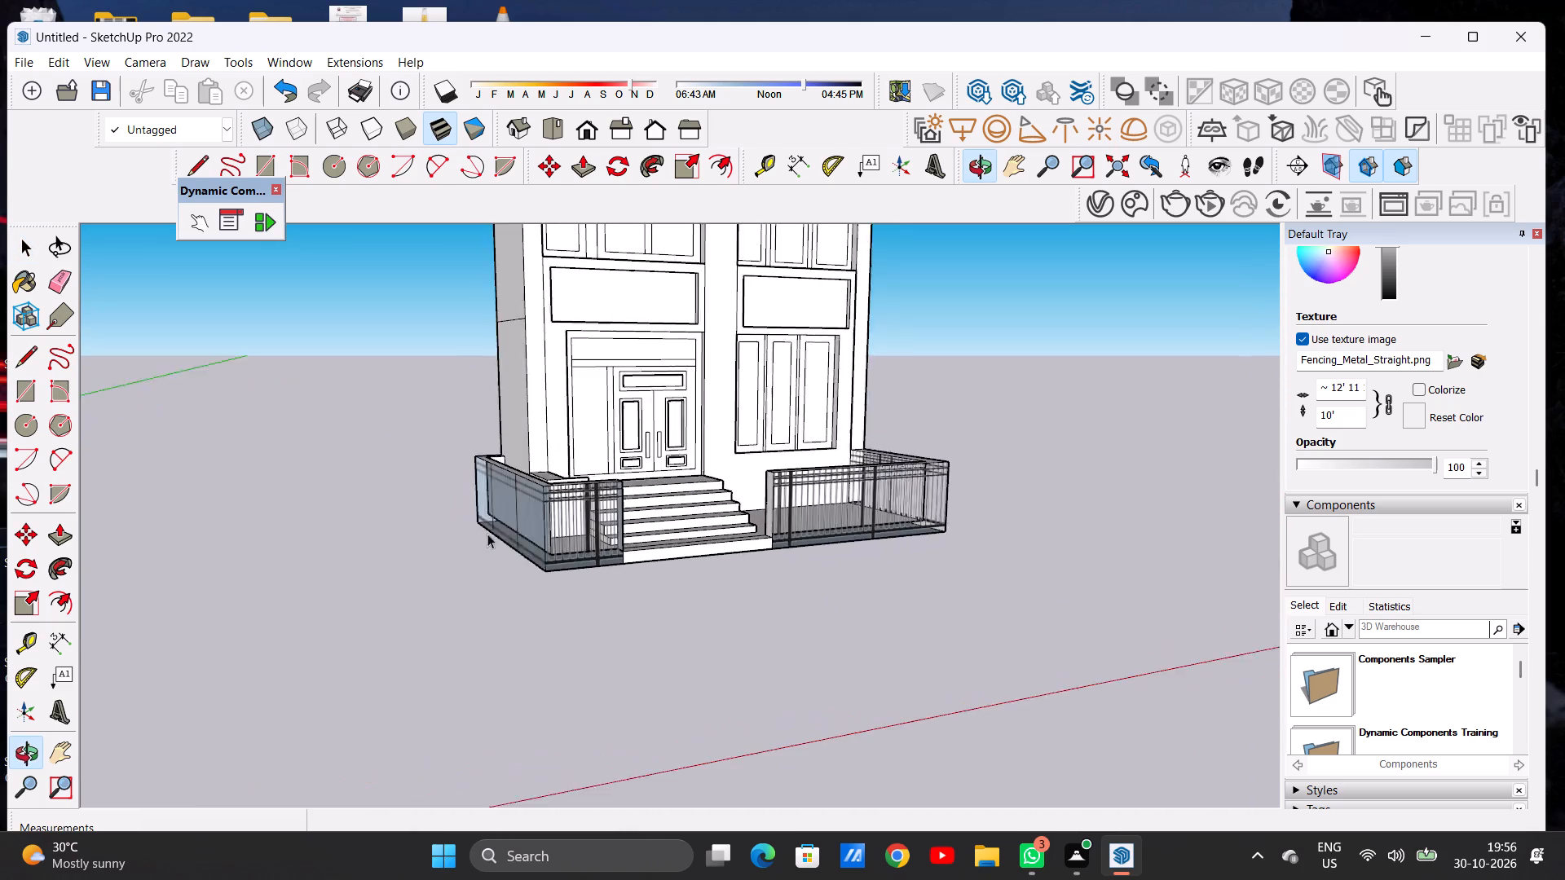
pyautogui.moveTo(487, 534); pyautogui.dragTo(461, 538, button='middle')
pyautogui.moveTo(583, 516); pyautogui.dragTo(275, 584, button='middle')
# Apply Fencing Metal Straight to the inner face of the long door-side boundary side wall.
pyautogui.scroll(4, 445, 464)
pyautogui.scroll(-1, 461, 471)
pyautogui.scroll(6, 461, 471)
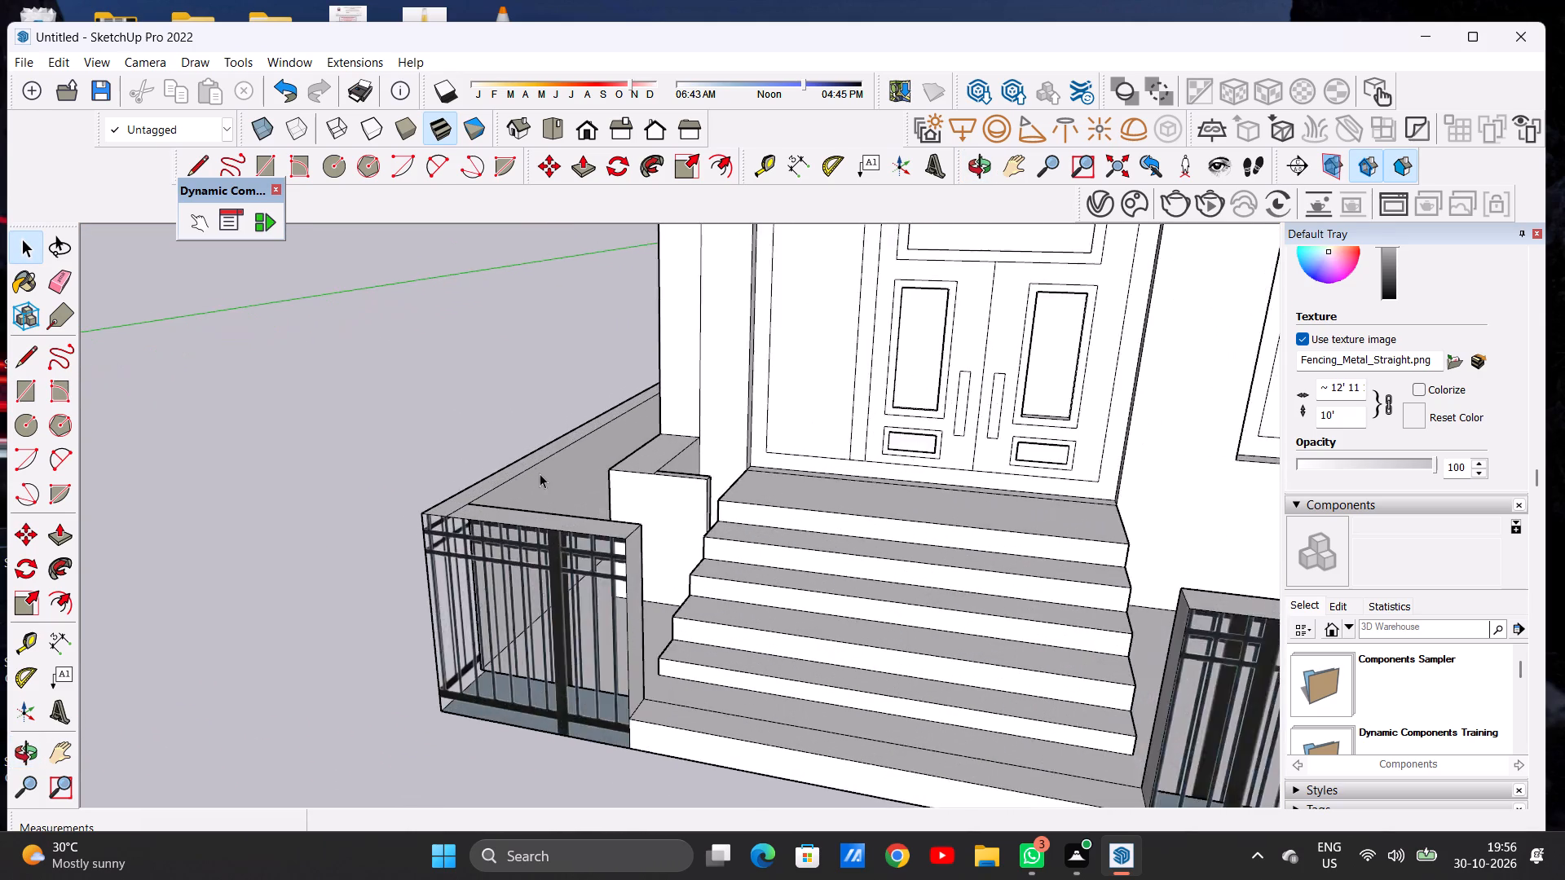
pyautogui.scroll(3, 540, 473)
pyautogui.scroll(3, 1321, 381)
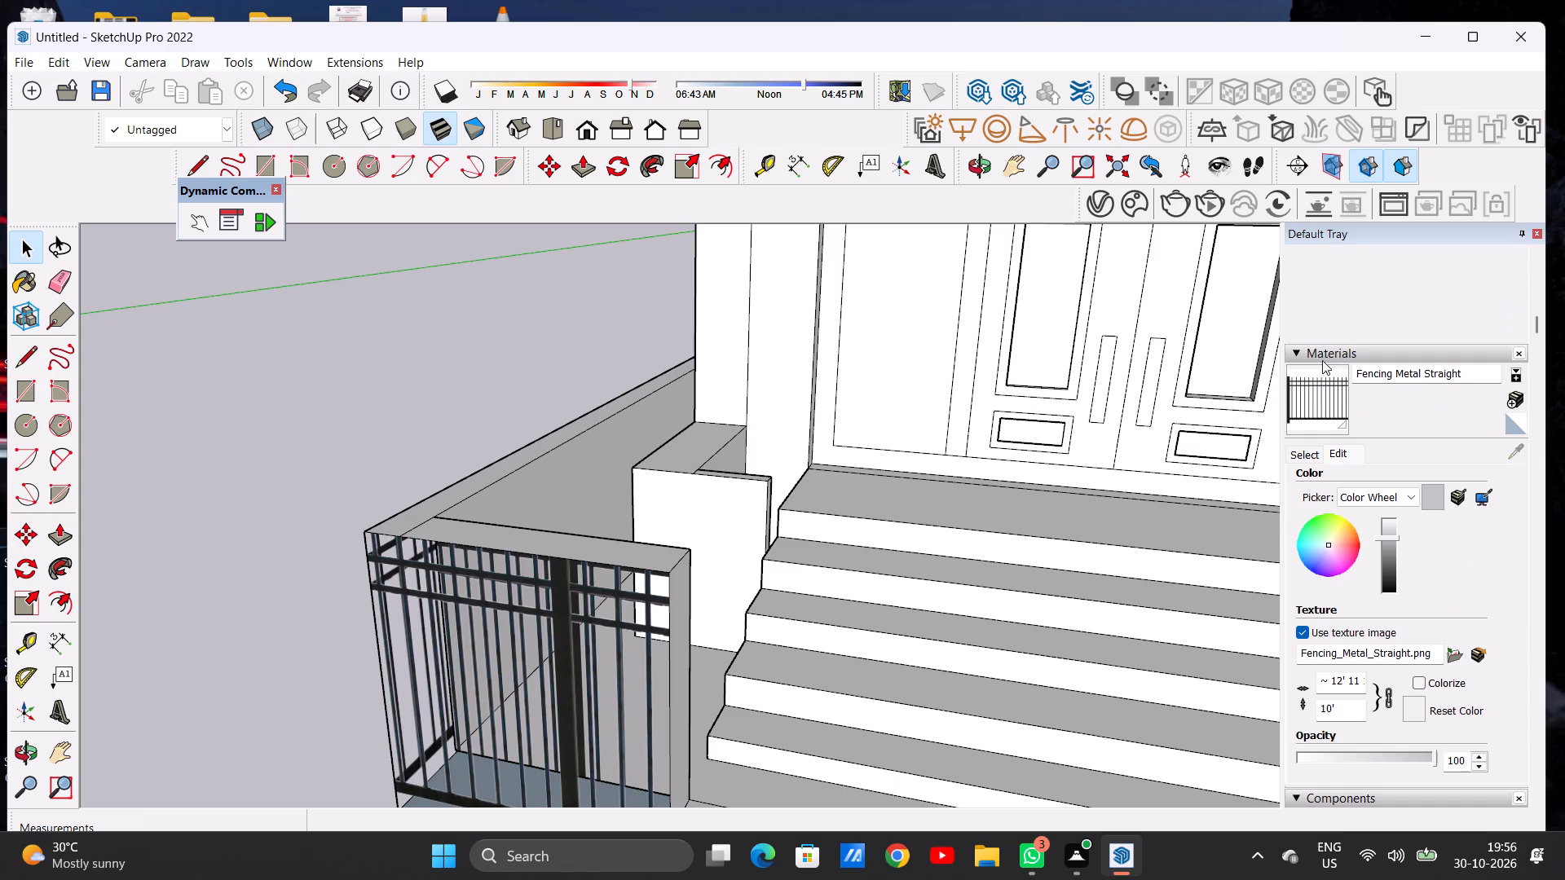
pyautogui.click(1318, 394)
pyautogui.scroll(6, 589, 512)
pyautogui.click(484, 499)
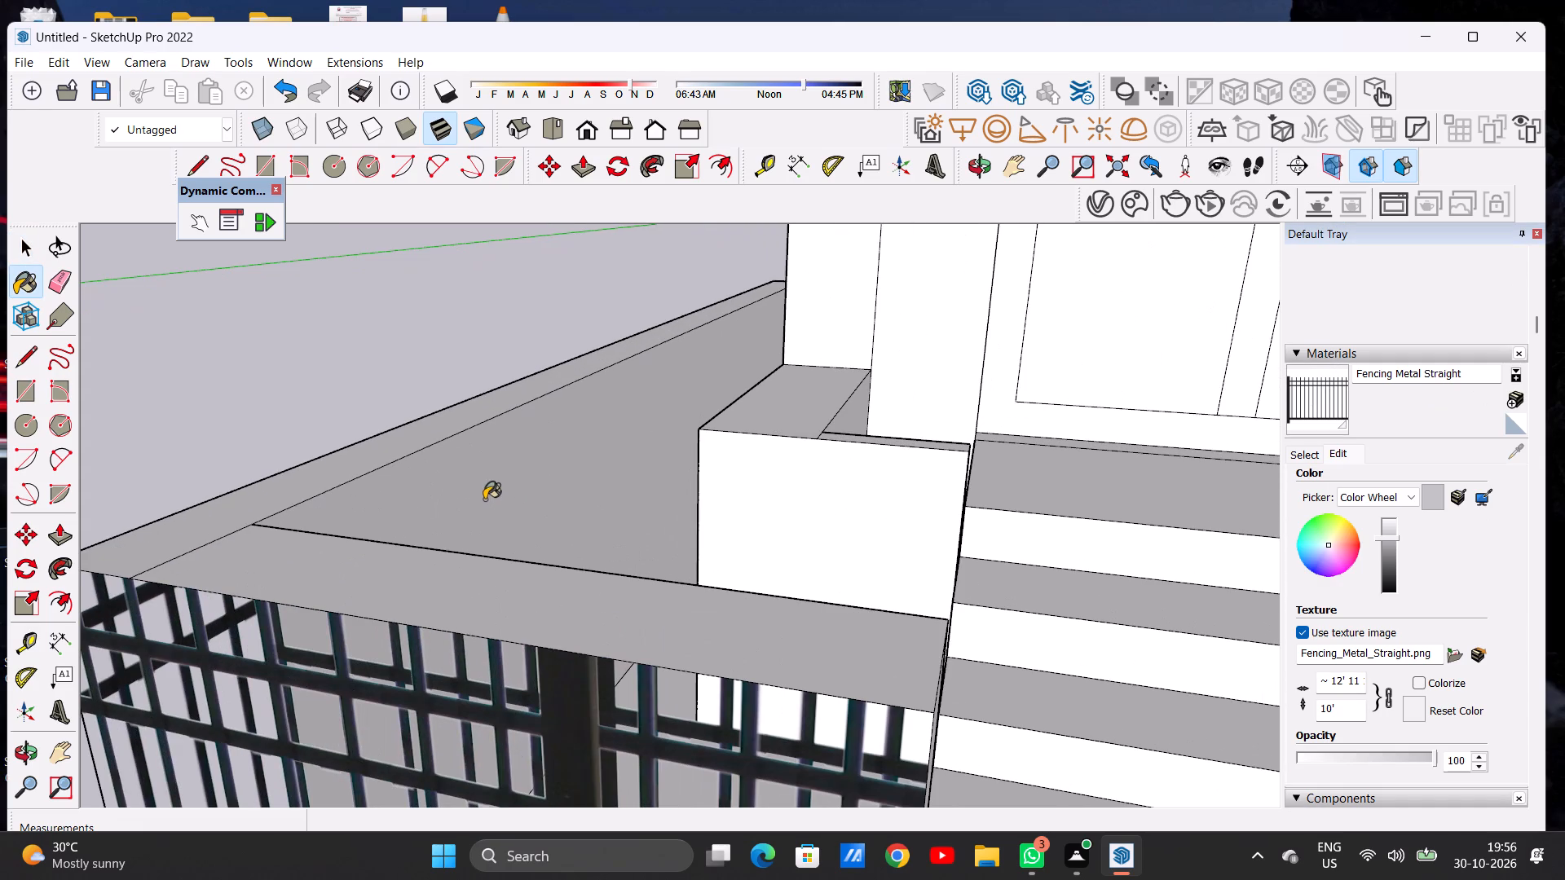
# Apply Fencing Metal Straight to the inner face of the short rear return of the door-side boundary wall.
pyautogui.scroll(-6, 553, 499)
pyautogui.moveTo(424, 523); pyautogui.dragTo(836, 460, button='middle')
pyautogui.moveTo(632, 488); pyautogui.dragTo(833, 469, button='middle')
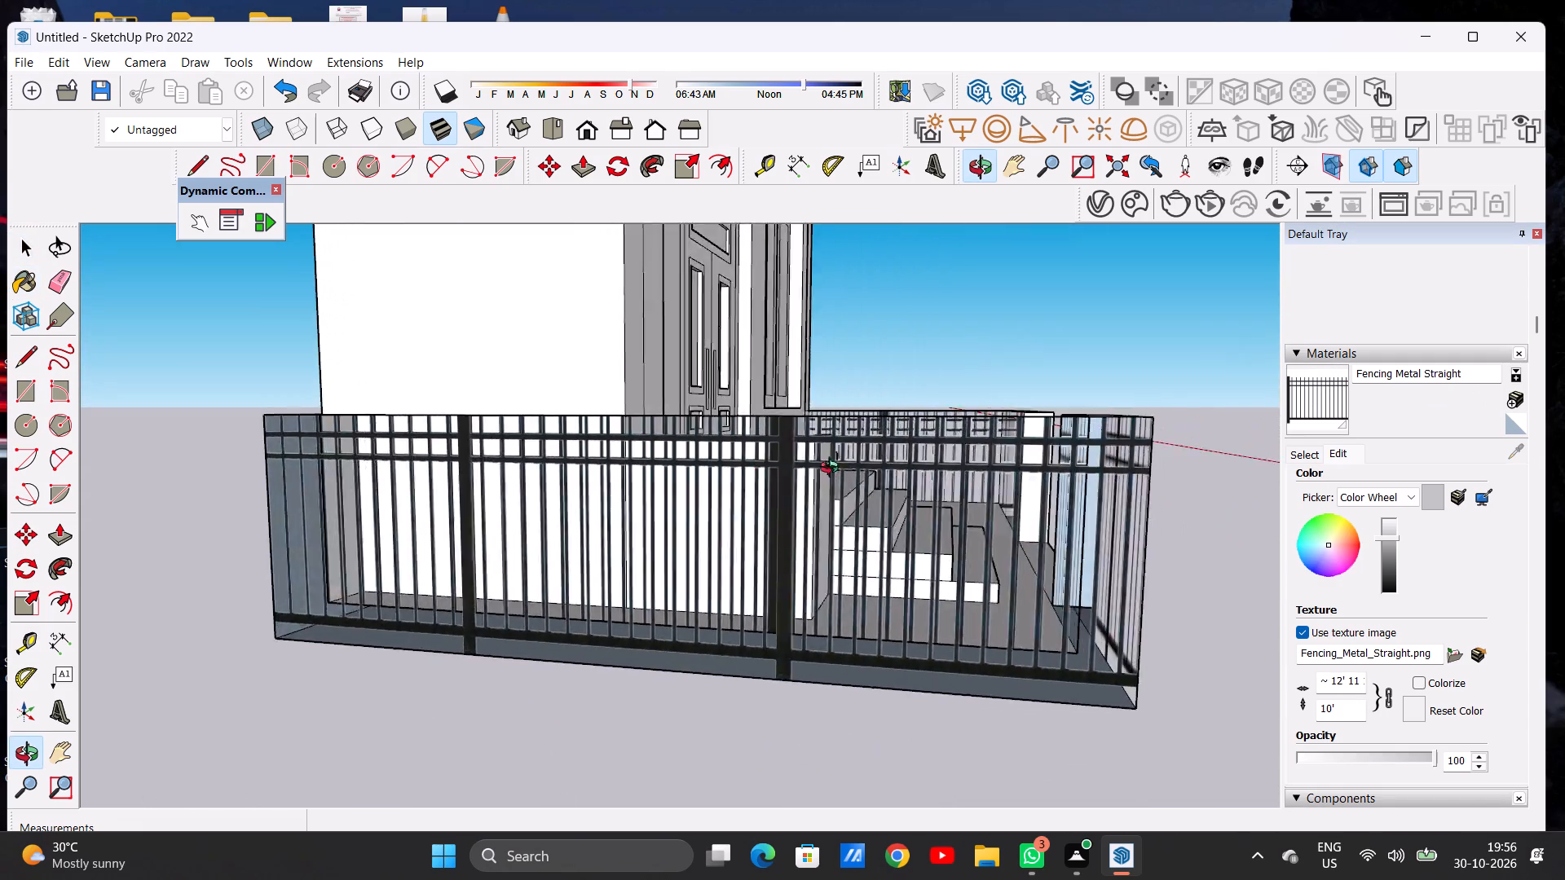
pyautogui.moveTo(833, 469); pyautogui.dragTo(877, 469, button='middle')
pyautogui.moveTo(575, 530); pyautogui.dragTo(760, 630, button='middle')
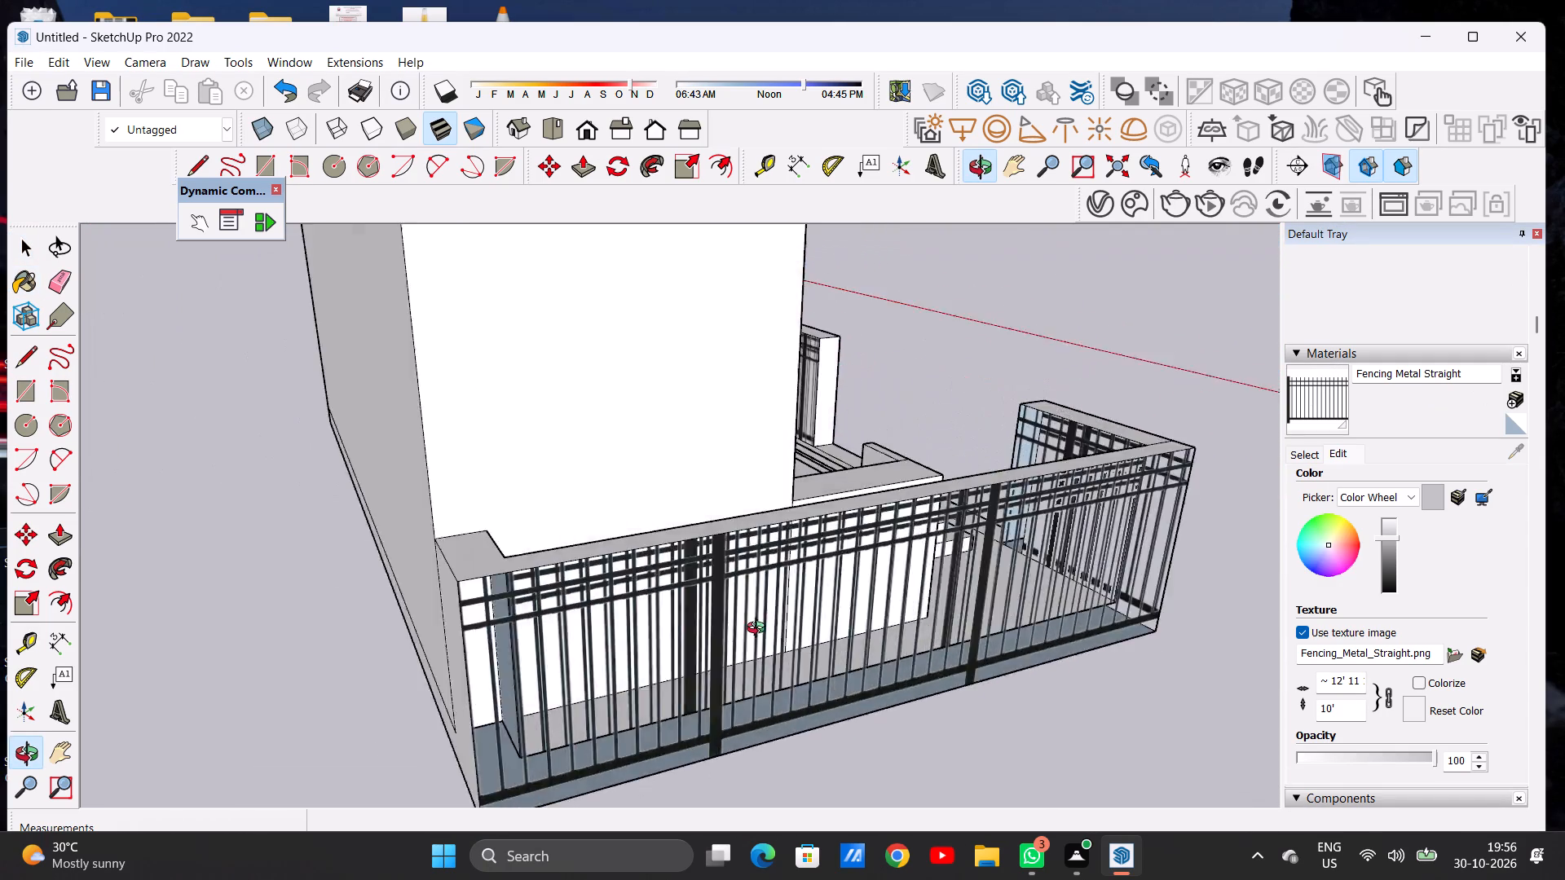
pyautogui.moveTo(760, 630); pyautogui.dragTo(439, 634, button='middle')
pyautogui.scroll(13, 288, 426)
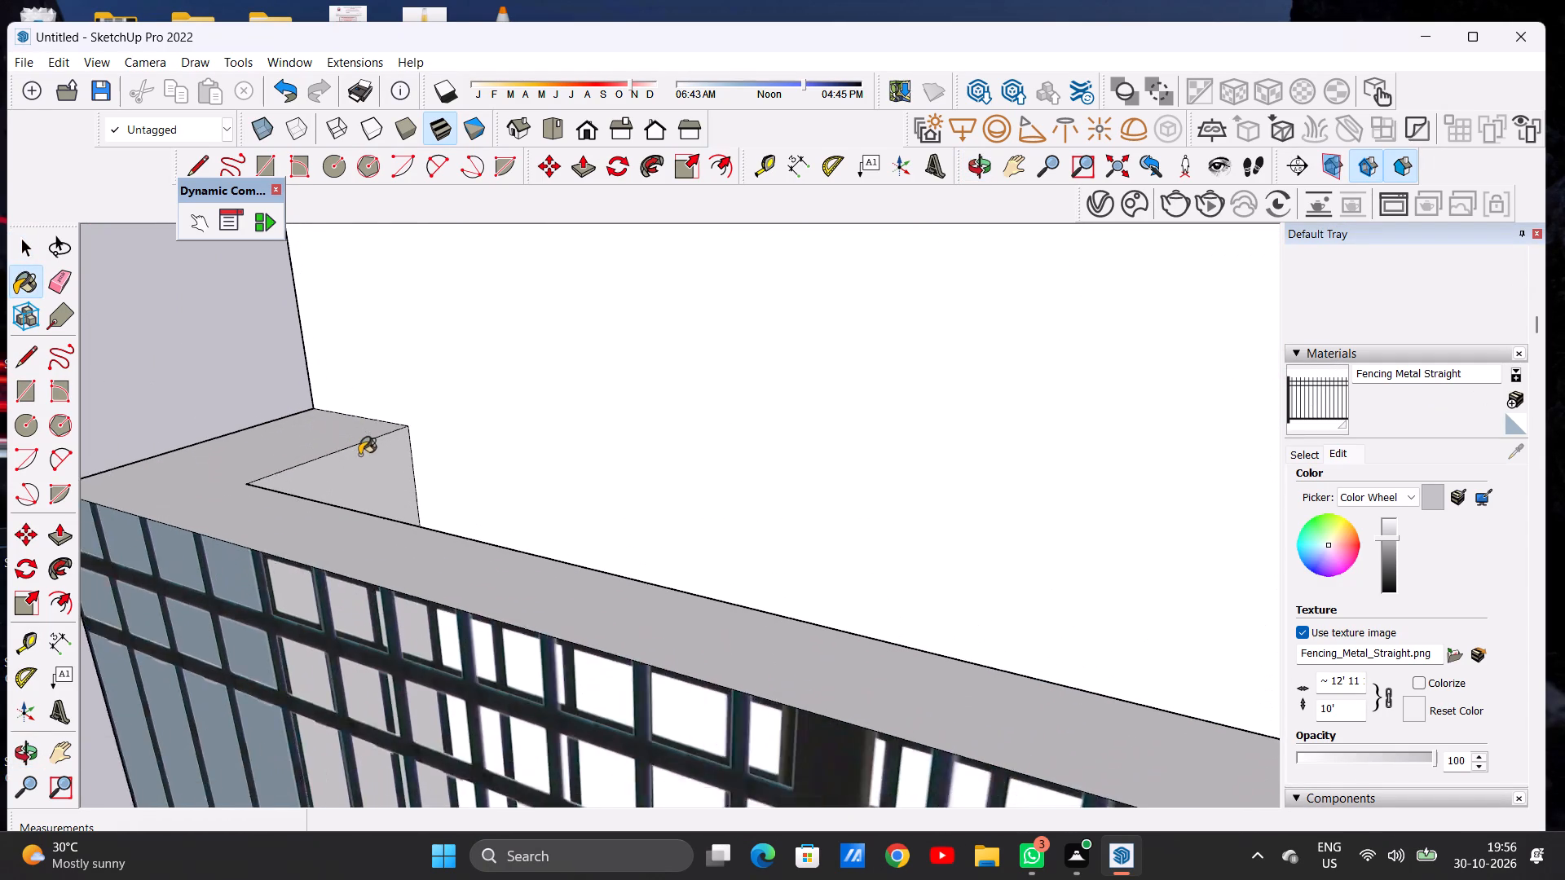
pyautogui.scroll(1, 359, 455)
pyautogui.click(363, 466)
# Draw a vertical line about 1' 5 5/8" long from the rear face's lower inner corner to the bottom edge, separating the door-side boundary wall's end face.
pyautogui.scroll(-7, 425, 437)
pyautogui.moveTo(347, 487); pyautogui.dragTo(738, 440, button='middle')
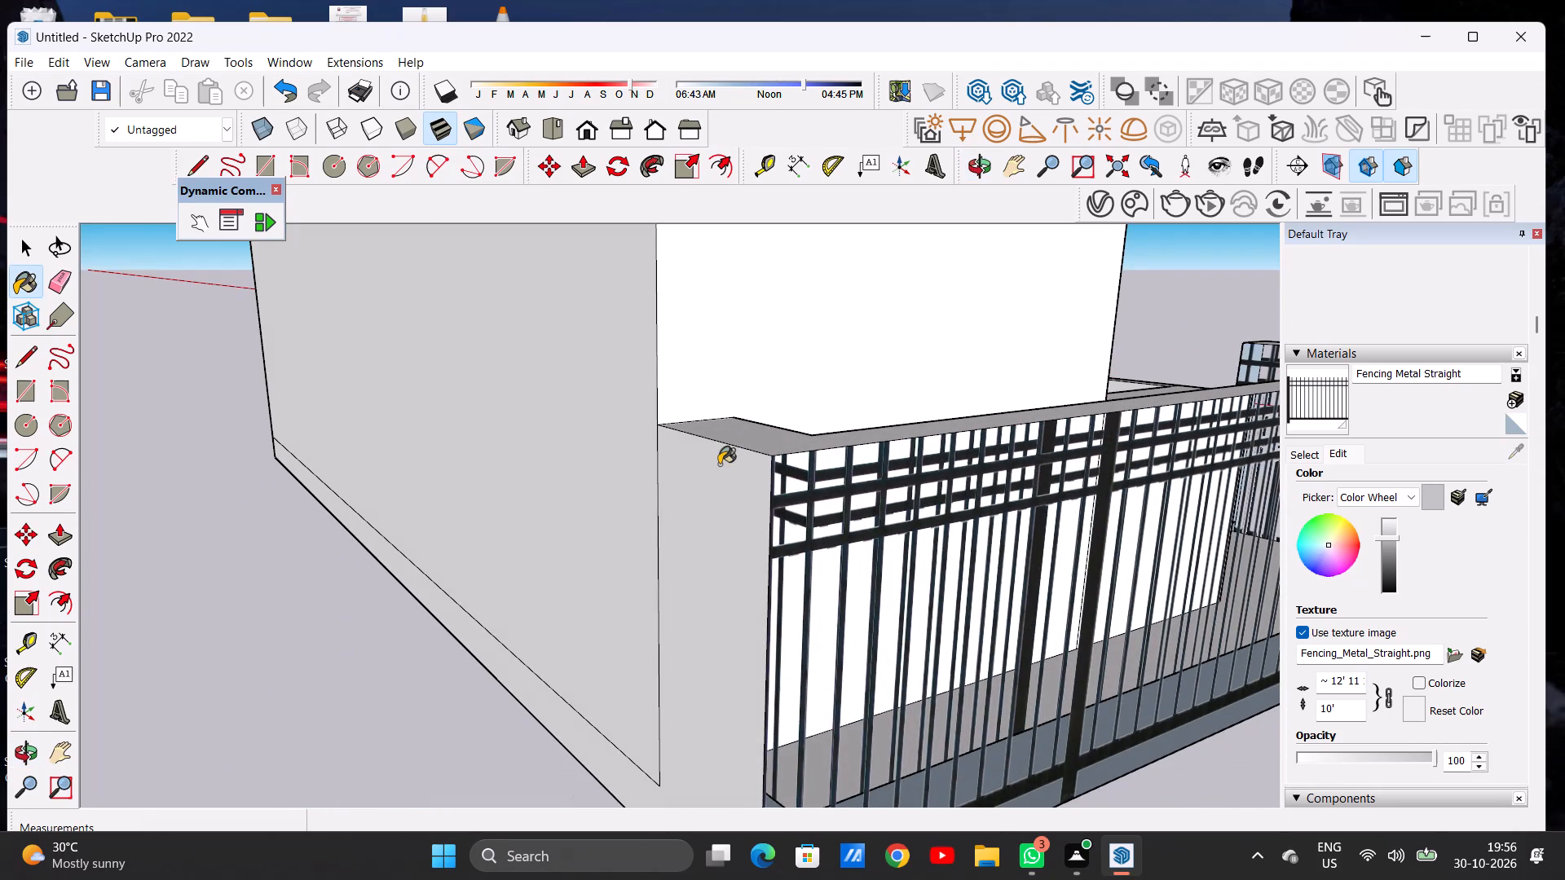
pyautogui.scroll(-11, 718, 396)
pyautogui.moveTo(702, 513); pyautogui.dragTo(750, 513, button='middle')
pyautogui.scroll(4, 749, 513)
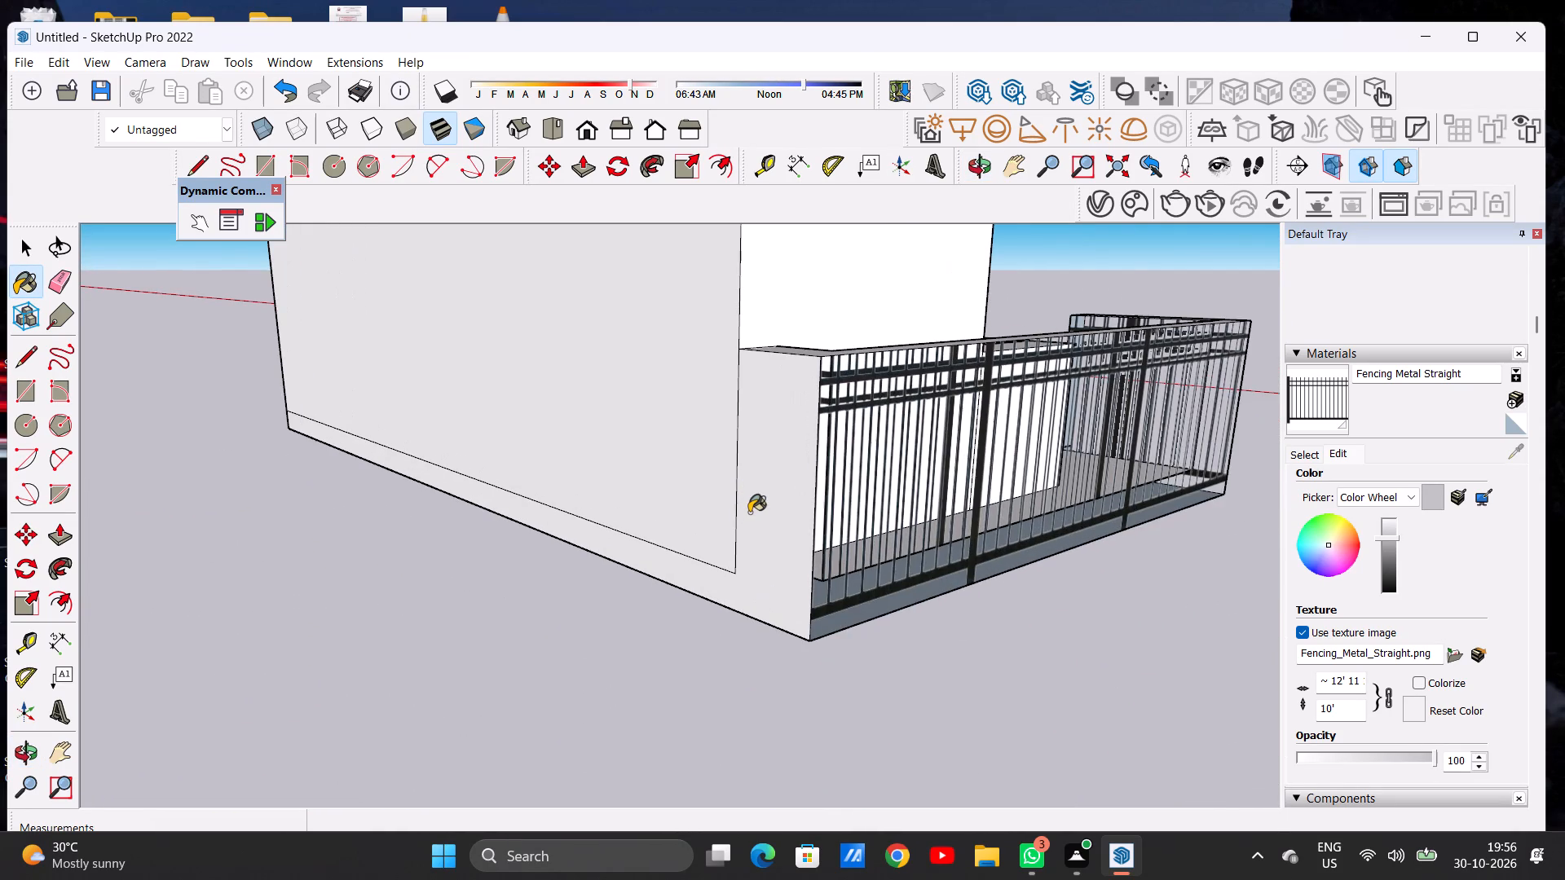
pyautogui.press('space')
pyautogui.write('L')
pyautogui.scroll(6, 747, 603)
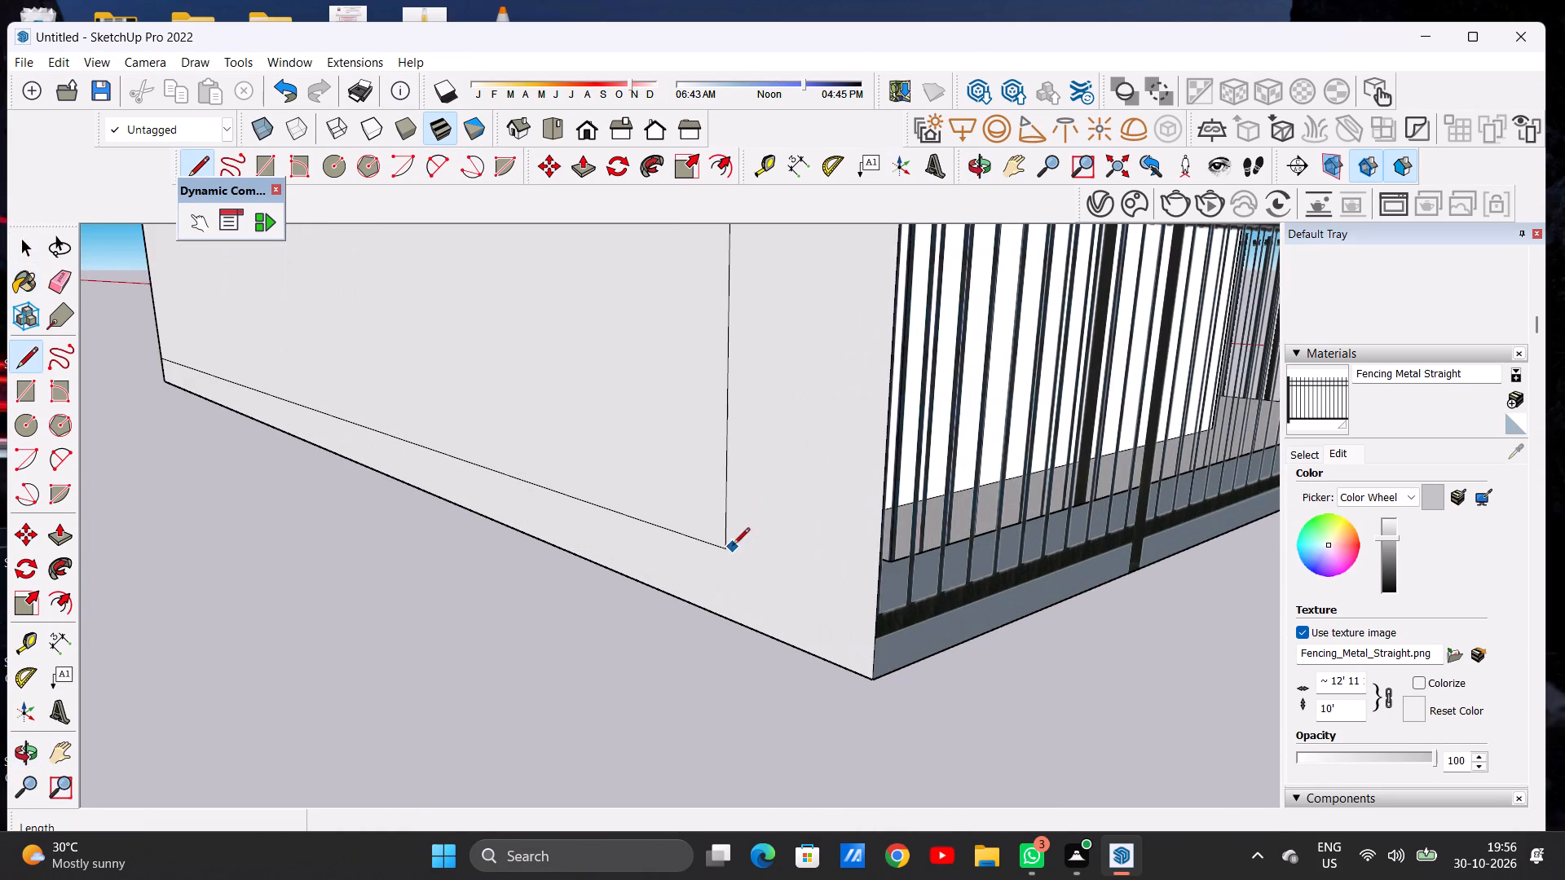
pyautogui.click(725, 544)
pyautogui.click(720, 617)
pyautogui.press('space')
pyautogui.scroll(-7, 752, 491)
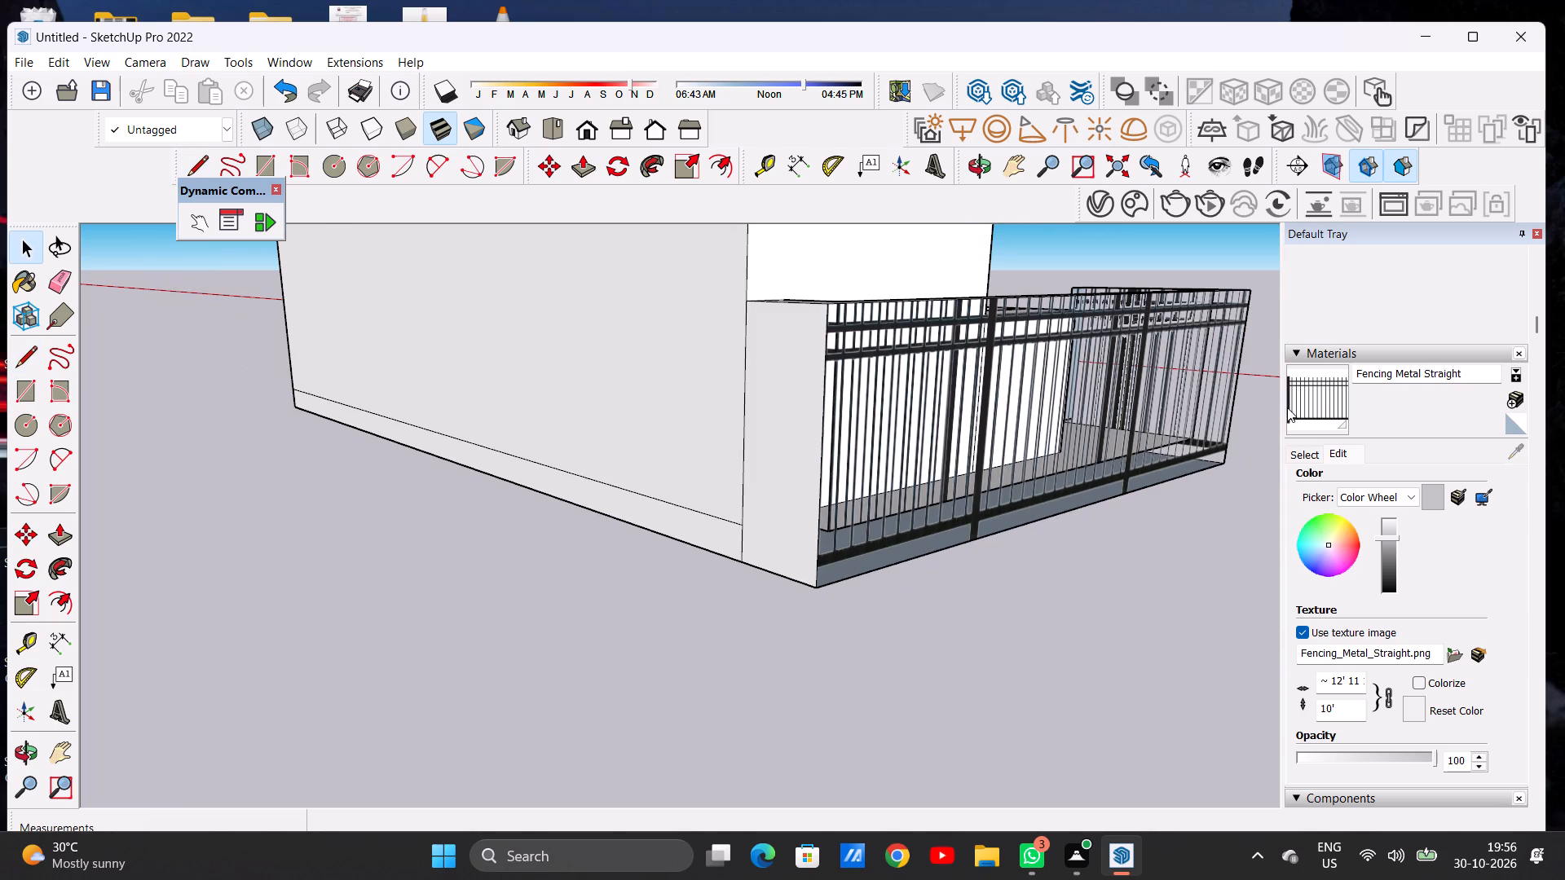
# Apply Fencing Metal Straight to the separated rear end face of the door-side boundary wall.
pyautogui.click(1335, 404)
pyautogui.click(796, 442)
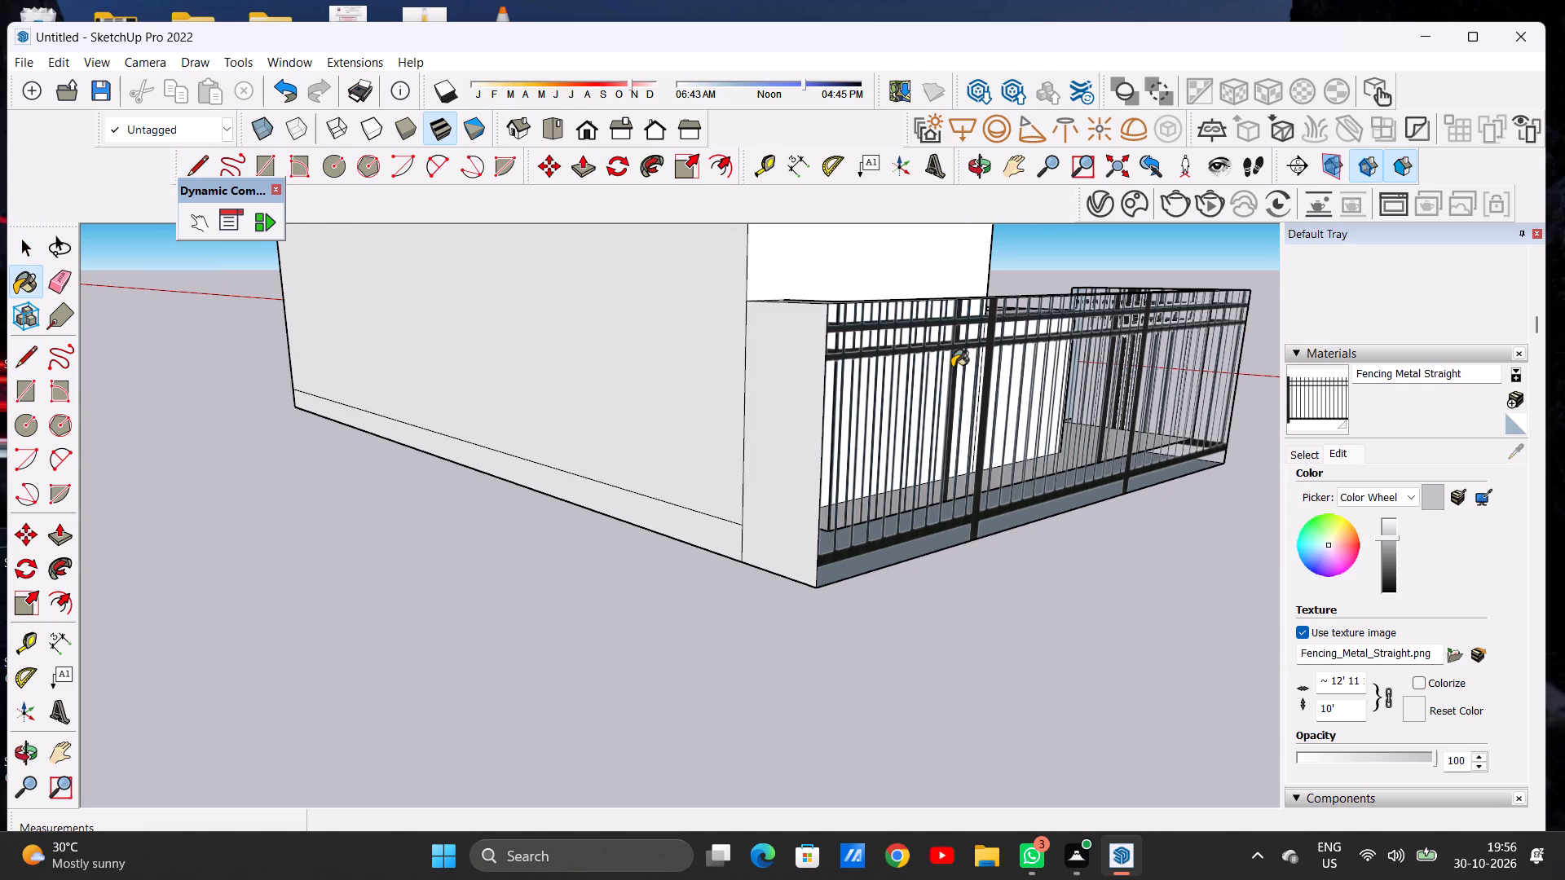
# Examine the boundary fencing around the entrance from both sides and the front for faces still lacking the material.
pyautogui.moveTo(935, 385); pyautogui.dragTo(408, 530, button='middle')
pyautogui.scroll(-3, 686, 459)
pyautogui.scroll(1, 687, 462)
pyautogui.scroll(-7, 689, 464)
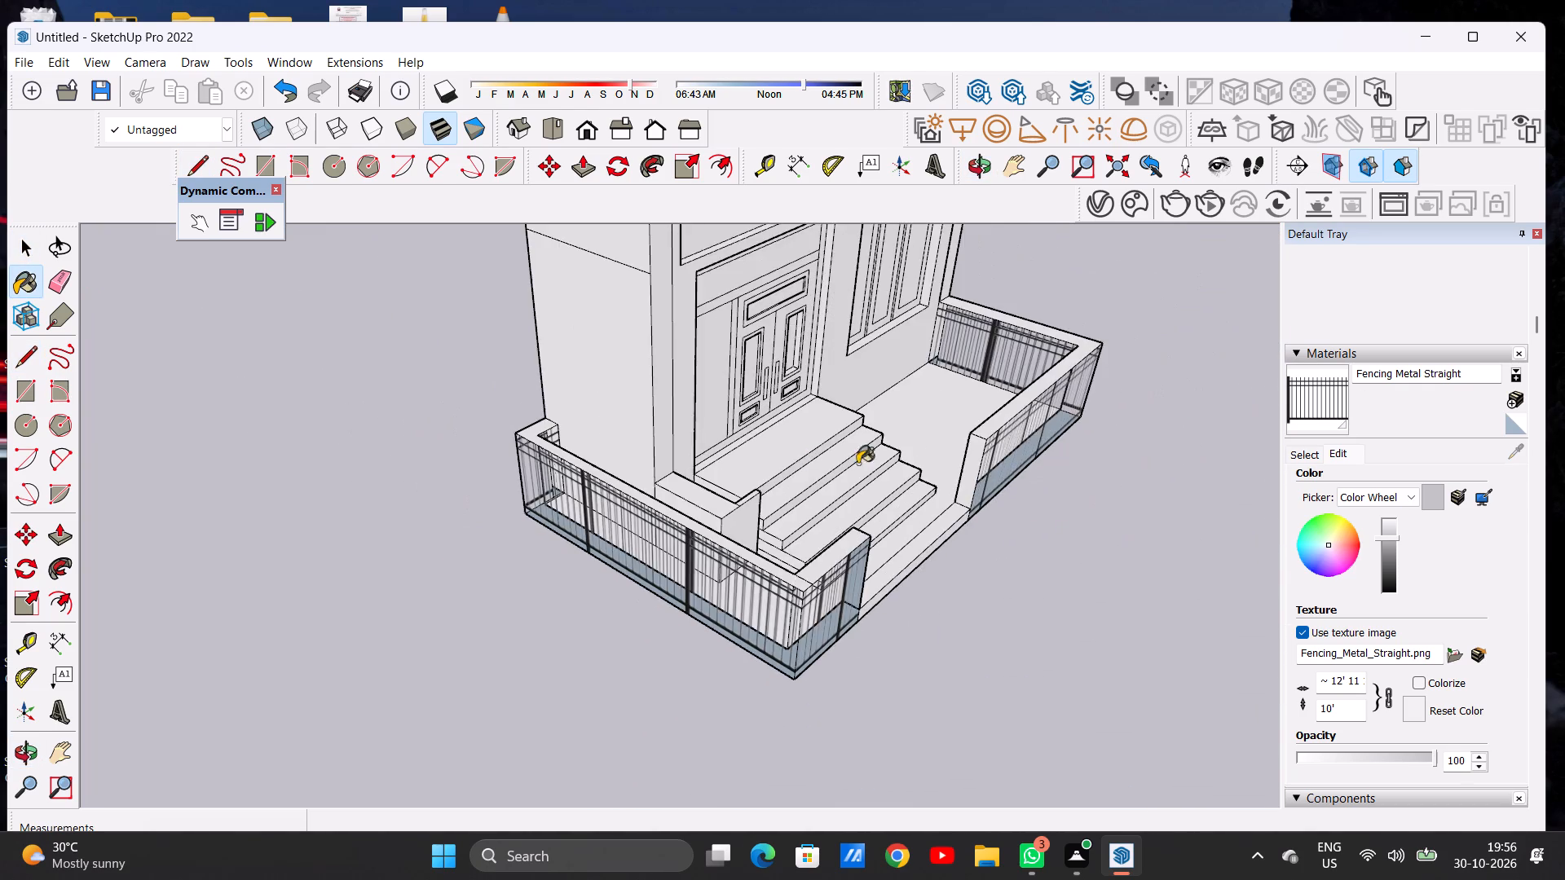
pyautogui.moveTo(1014, 442); pyautogui.dragTo(691, 382, button='middle')
pyautogui.scroll(-10, 567, 486)
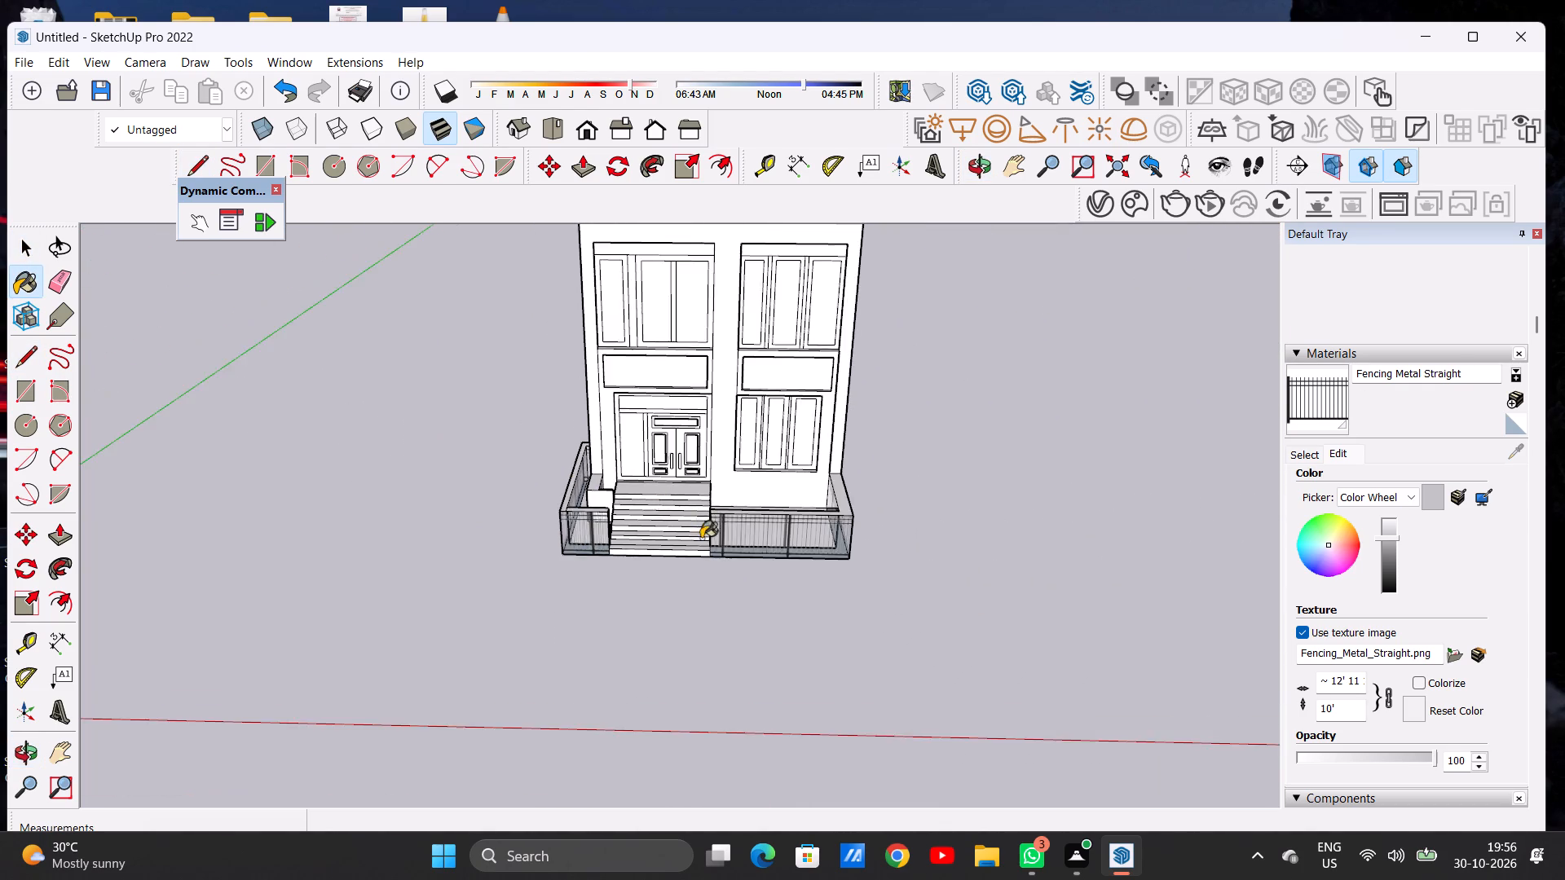
pyautogui.scroll(-1, 701, 539)
pyautogui.moveTo(699, 530); pyautogui.dragTo(701, 448, button='middle')
pyautogui.scroll(20, 722, 602)
pyautogui.scroll(2, 722, 602)
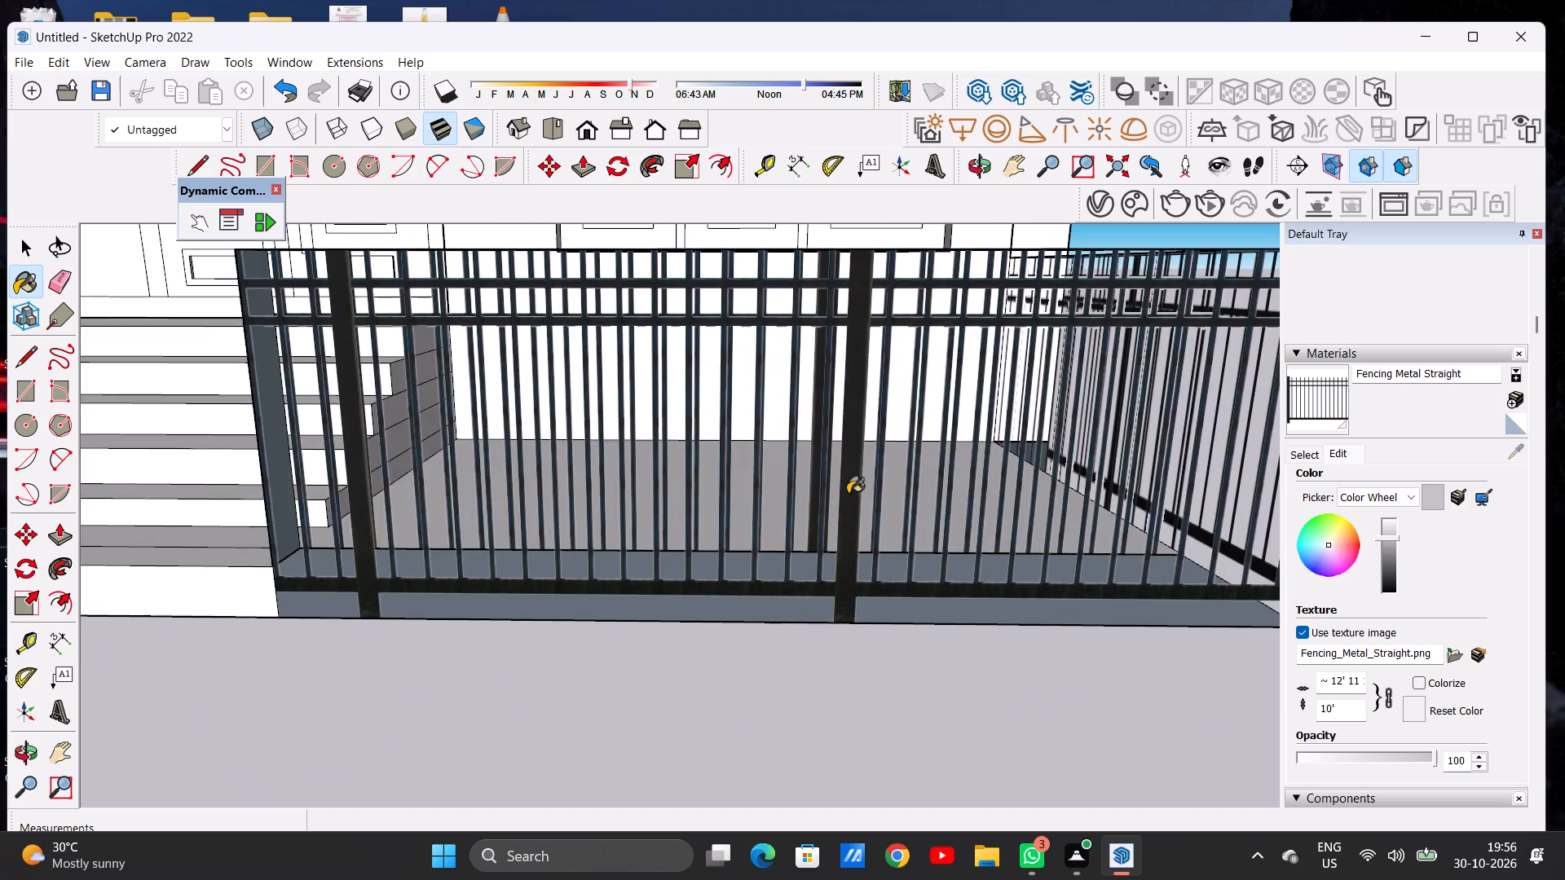
pyautogui.scroll(-11, 832, 488)
pyautogui.moveTo(1009, 473); pyautogui.dragTo(668, 580, button='middle')
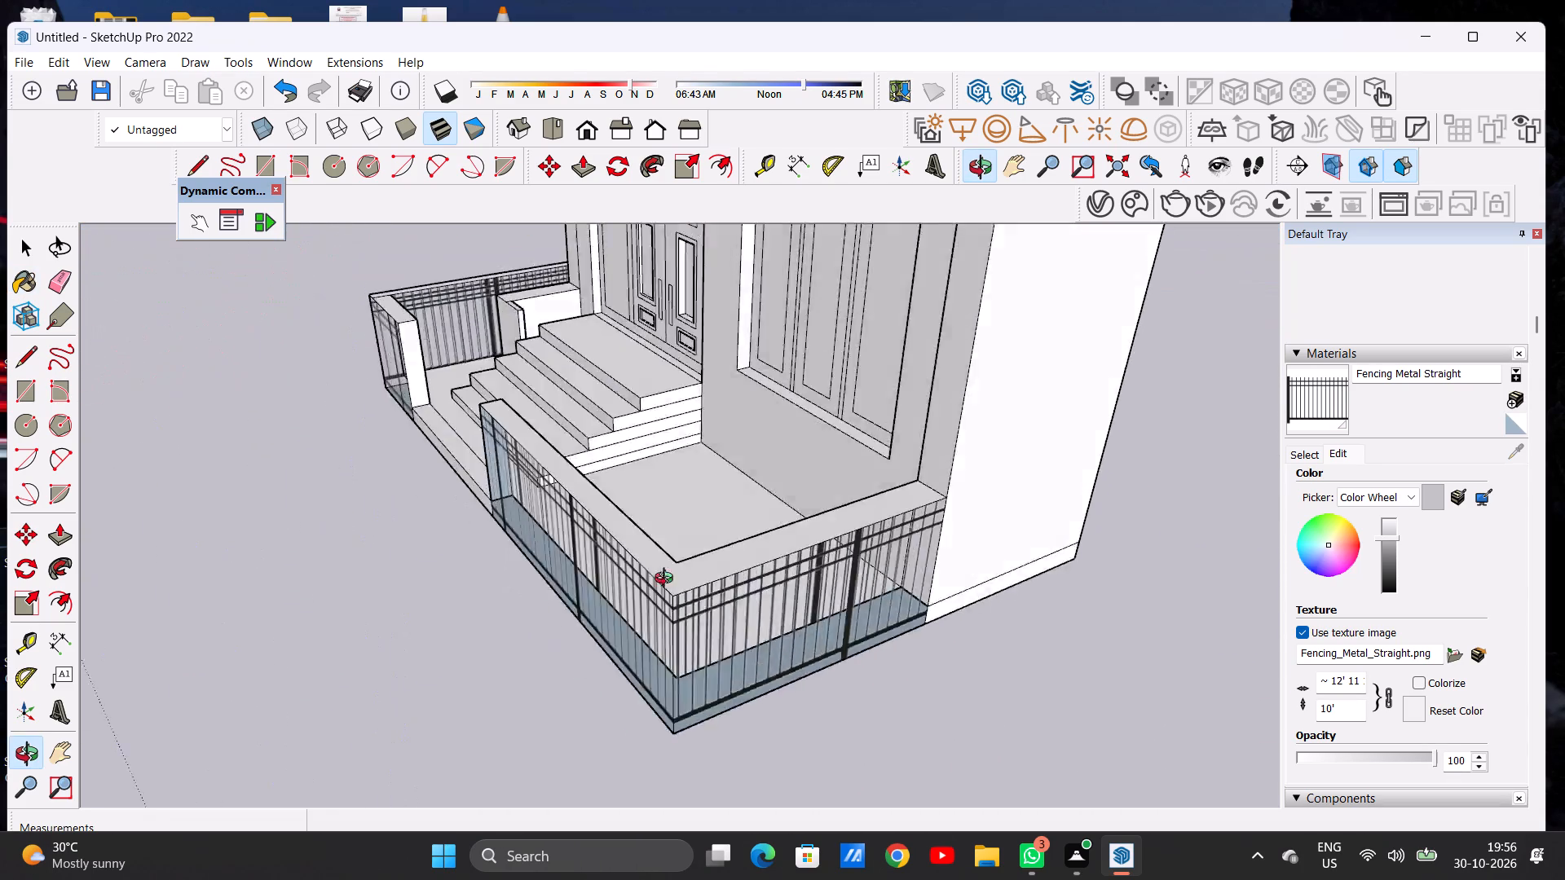
pyautogui.moveTo(668, 580); pyautogui.dragTo(1029, 504, button='middle')
pyautogui.press('space')
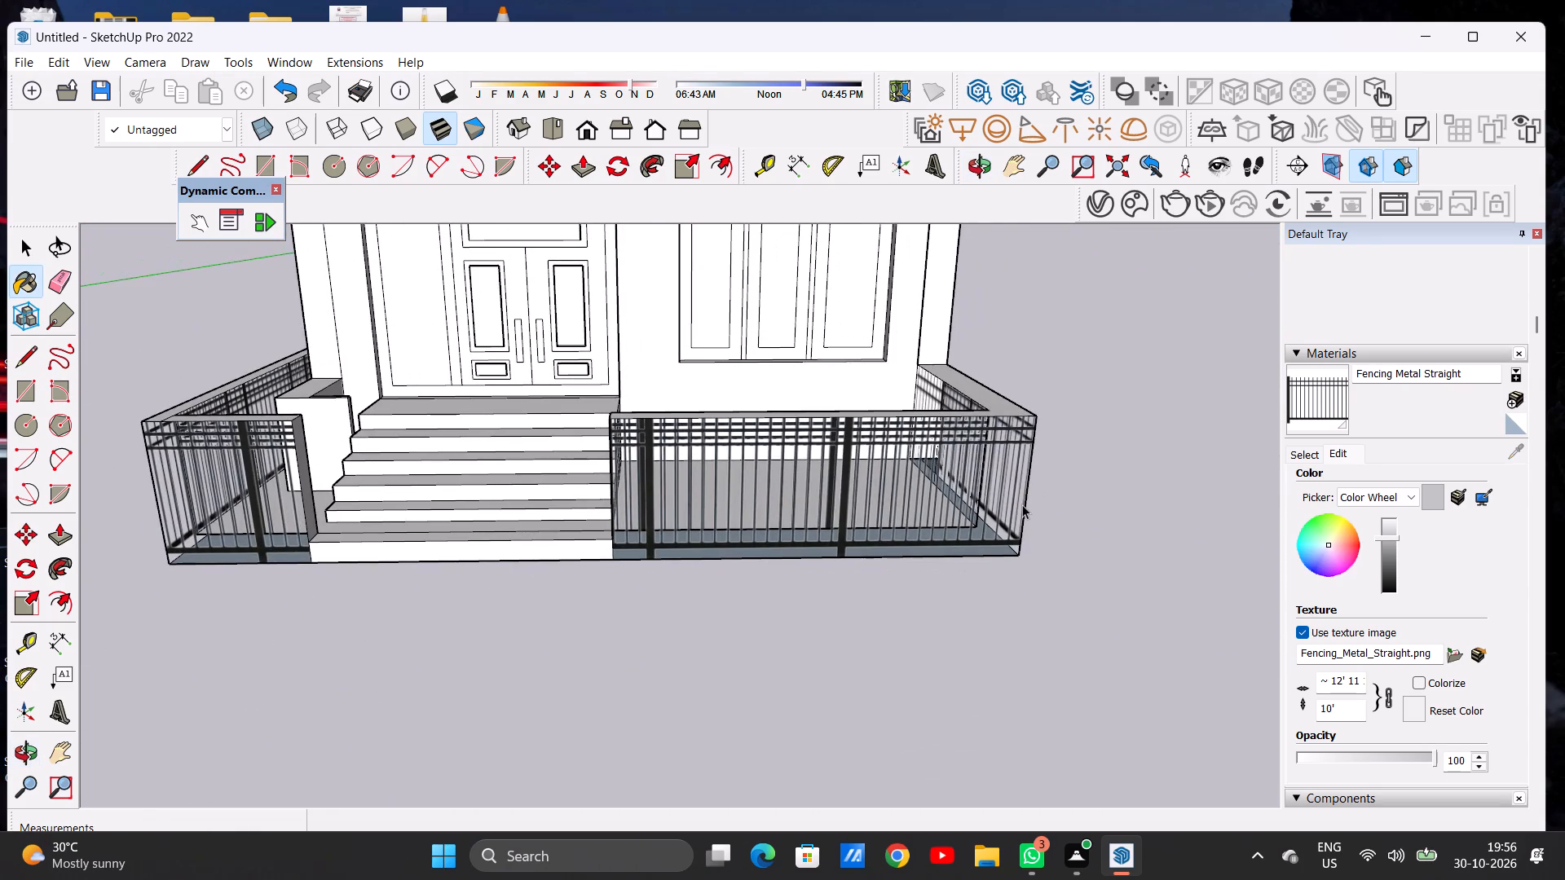
pyautogui.scroll(-6, 815, 499)
pyautogui.moveTo(615, 538); pyautogui.dragTo(606, 646, button='middle')
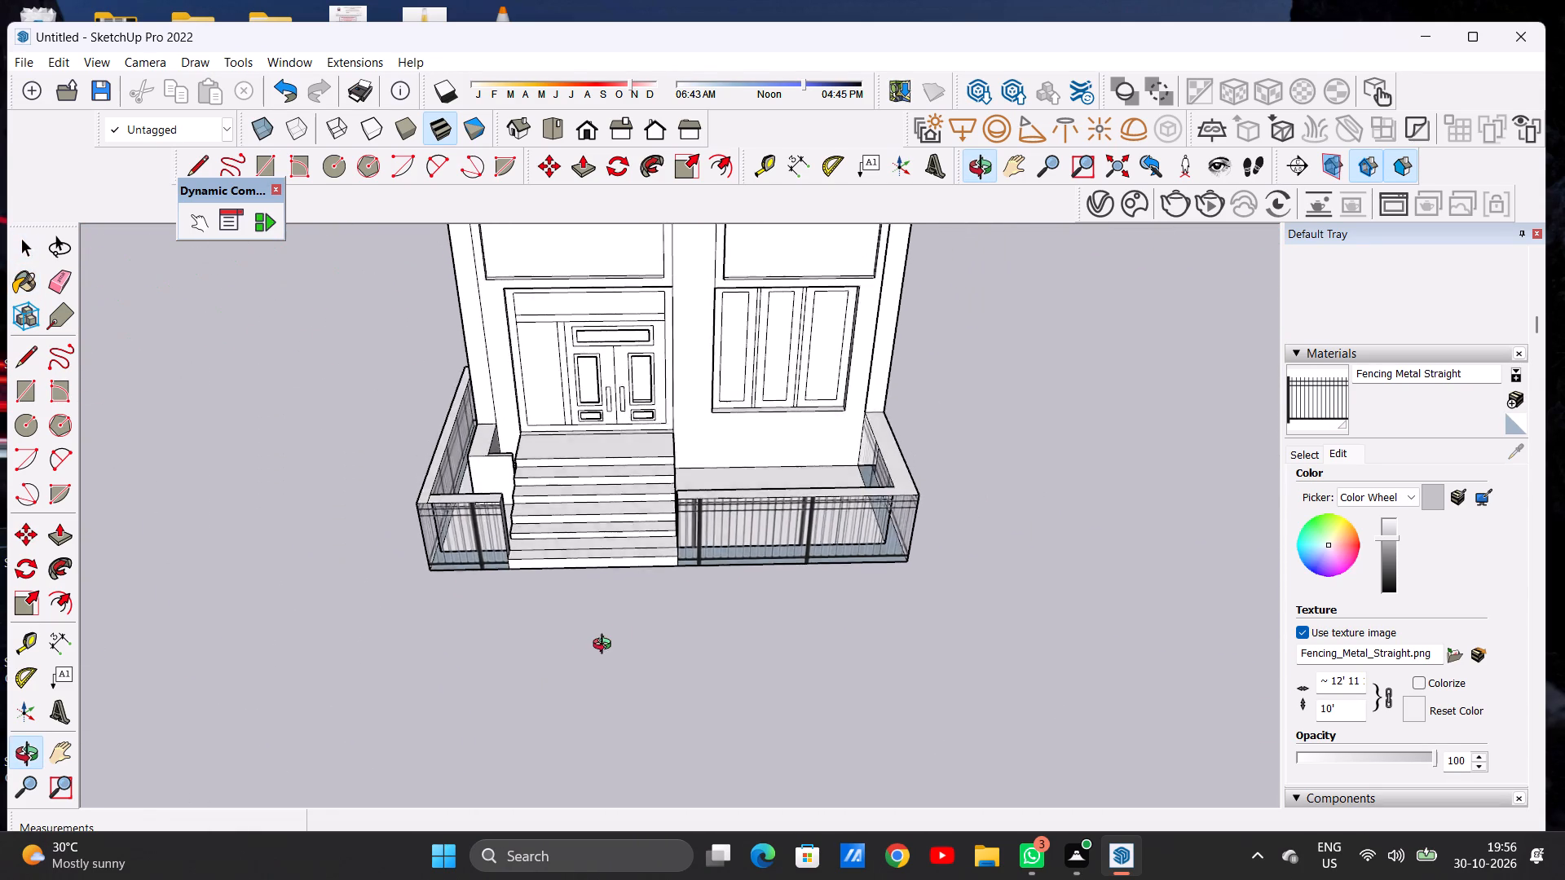
pyautogui.moveTo(606, 646); pyautogui.dragTo(587, 652, button='middle')
# Apply Fencing Metal Straight to the top faces of the front boundary walls on both sides of the entrance steps.
pyautogui.scroll(8, 701, 524)
pyautogui.scroll(-1, 738, 492)
pyautogui.scroll(4, 738, 492)
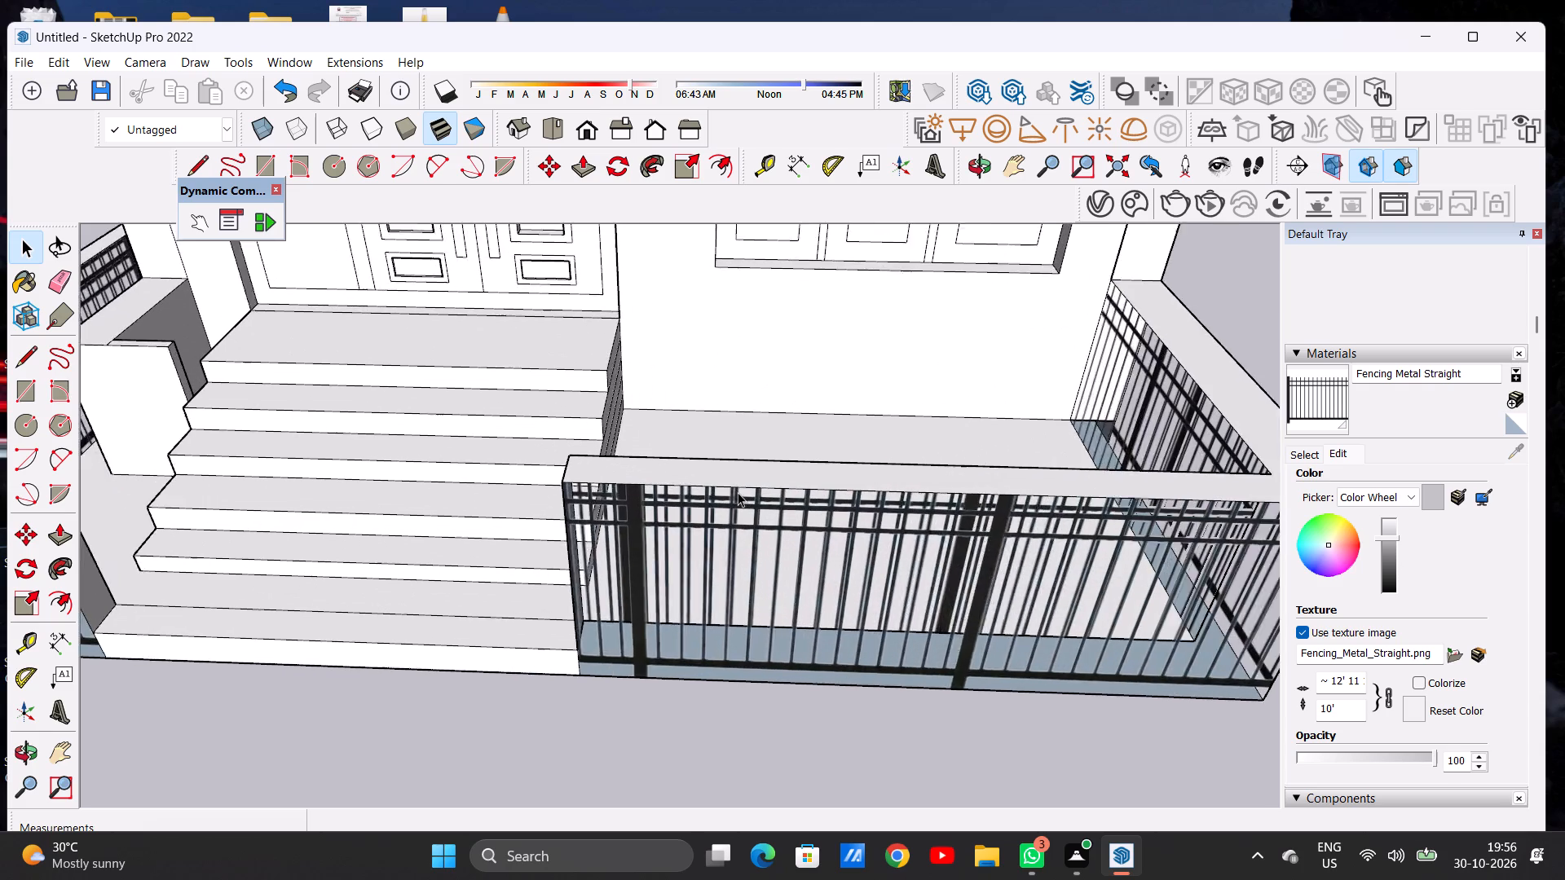
pyautogui.scroll(2, 738, 492)
pyautogui.click(1317, 380)
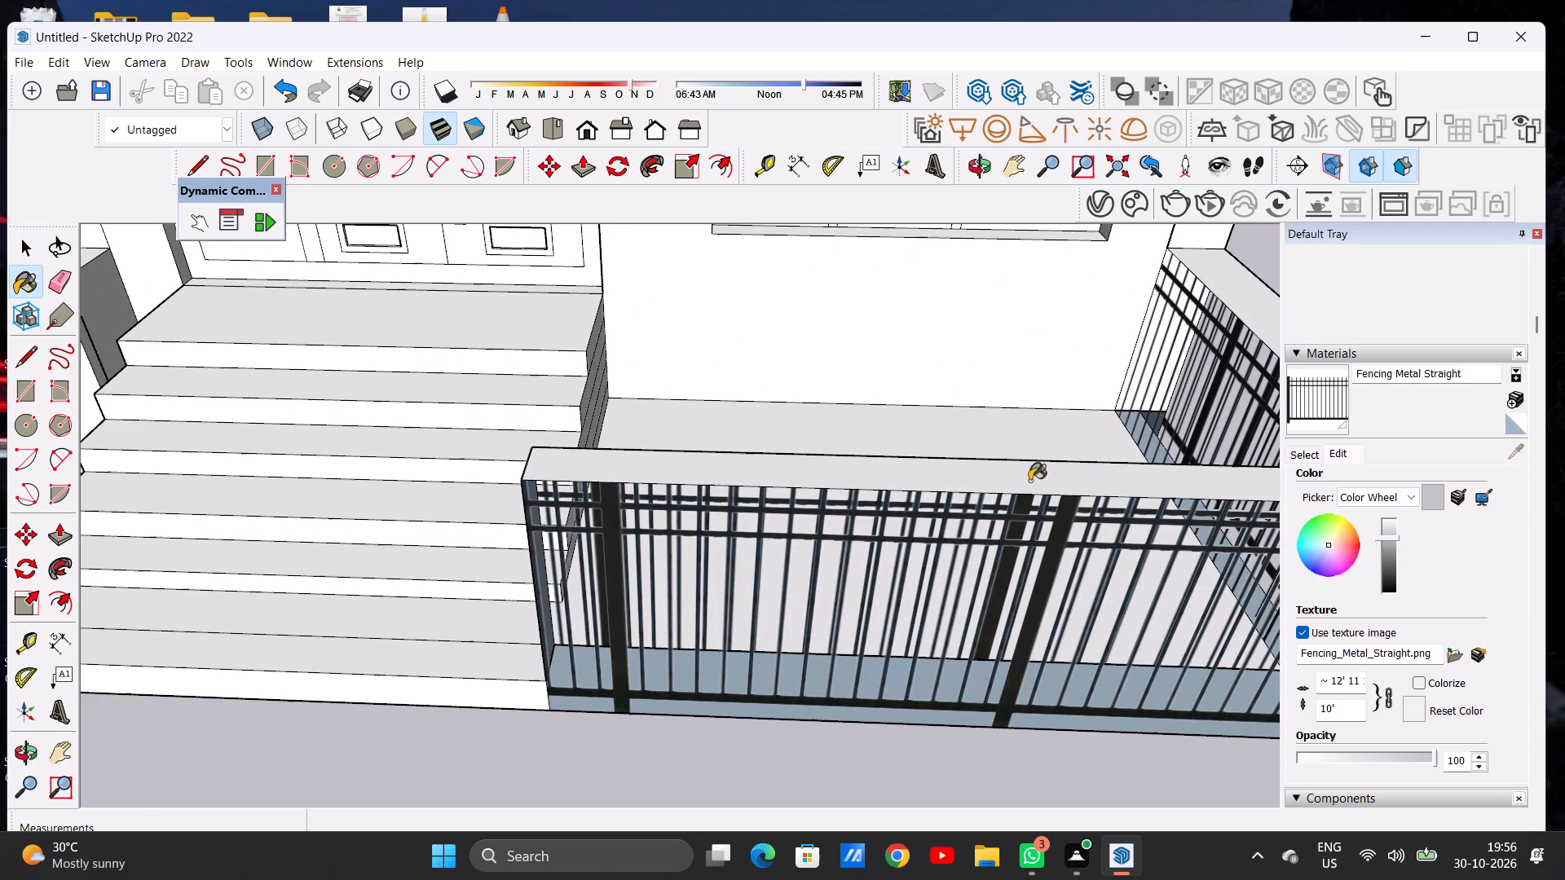
pyautogui.click(1029, 481)
pyautogui.scroll(-11, 814, 511)
pyautogui.scroll(4, 439, 476)
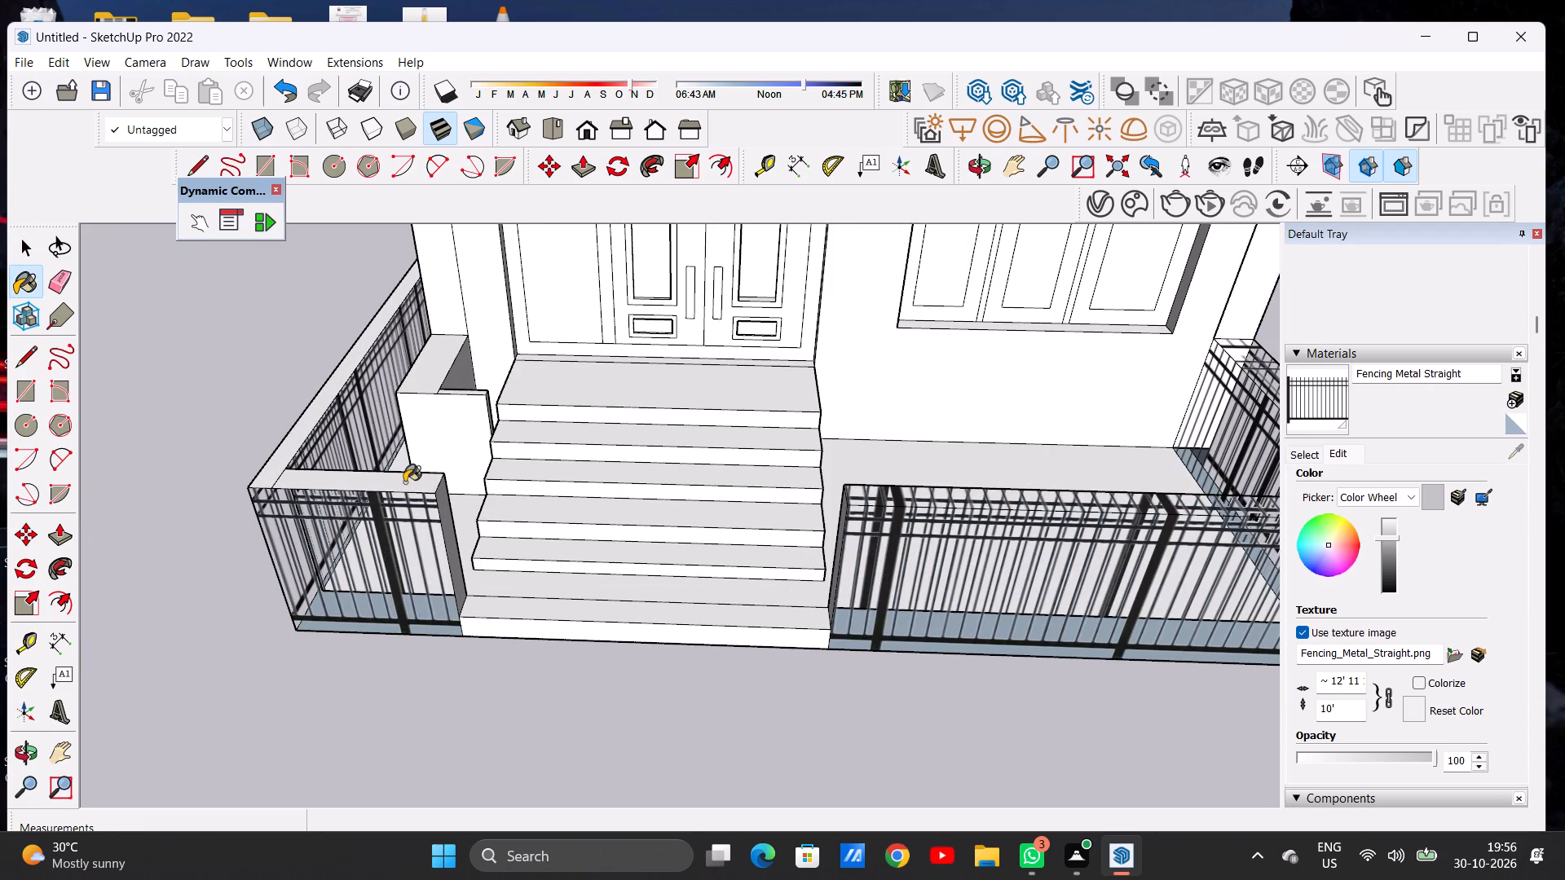
pyautogui.click(403, 482)
pyautogui.scroll(-7, 465, 514)
pyautogui.scroll(1, 386, 488)
pyautogui.scroll(-1, 387, 488)
pyautogui.scroll(1, 387, 488)
pyautogui.scroll(-1, 387, 488)
pyautogui.scroll(9, 388, 489)
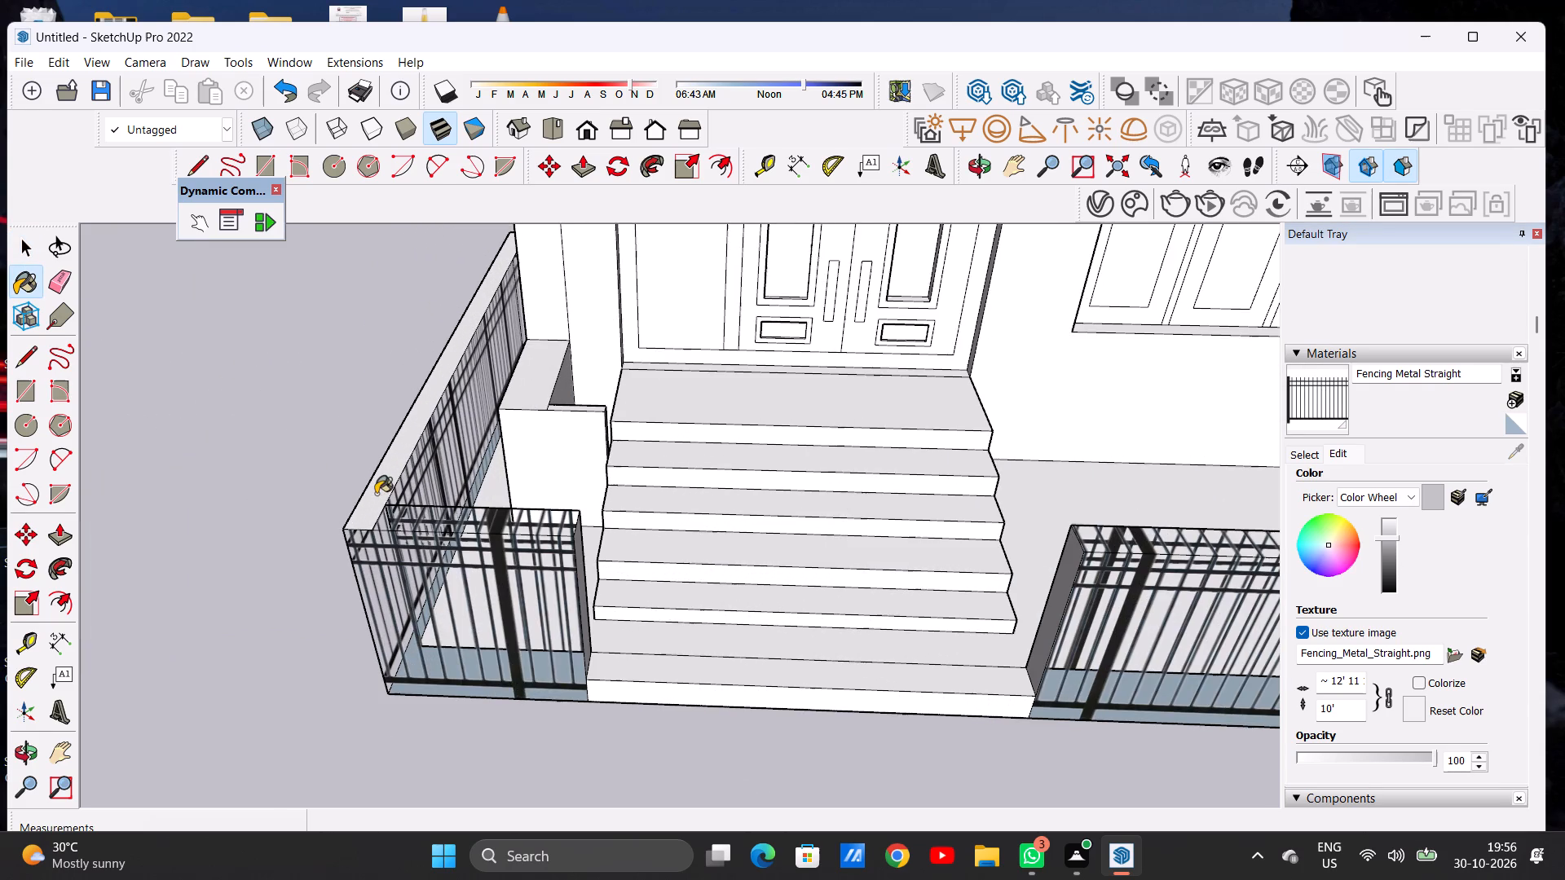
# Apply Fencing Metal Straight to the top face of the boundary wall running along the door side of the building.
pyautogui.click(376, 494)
# Examine the fencing around the entrance from the front, above and both sides, including its corners and lower edges.
pyautogui.scroll(-12, 437, 533)
pyautogui.moveTo(581, 570); pyautogui.dragTo(590, 359, button='middle')
pyautogui.scroll(1, 486, 495)
pyautogui.scroll(-1, 485, 496)
pyautogui.scroll(6, 485, 496)
pyautogui.scroll(-1, 488, 522)
pyautogui.scroll(5, 488, 522)
pyautogui.moveTo(464, 516); pyautogui.dragTo(752, 590, button='middle')
pyautogui.moveTo(450, 412); pyautogui.dragTo(337, 471, button='middle')
pyautogui.scroll(-5, 433, 512)
pyautogui.moveTo(778, 560); pyautogui.dragTo(738, 542, button='middle')
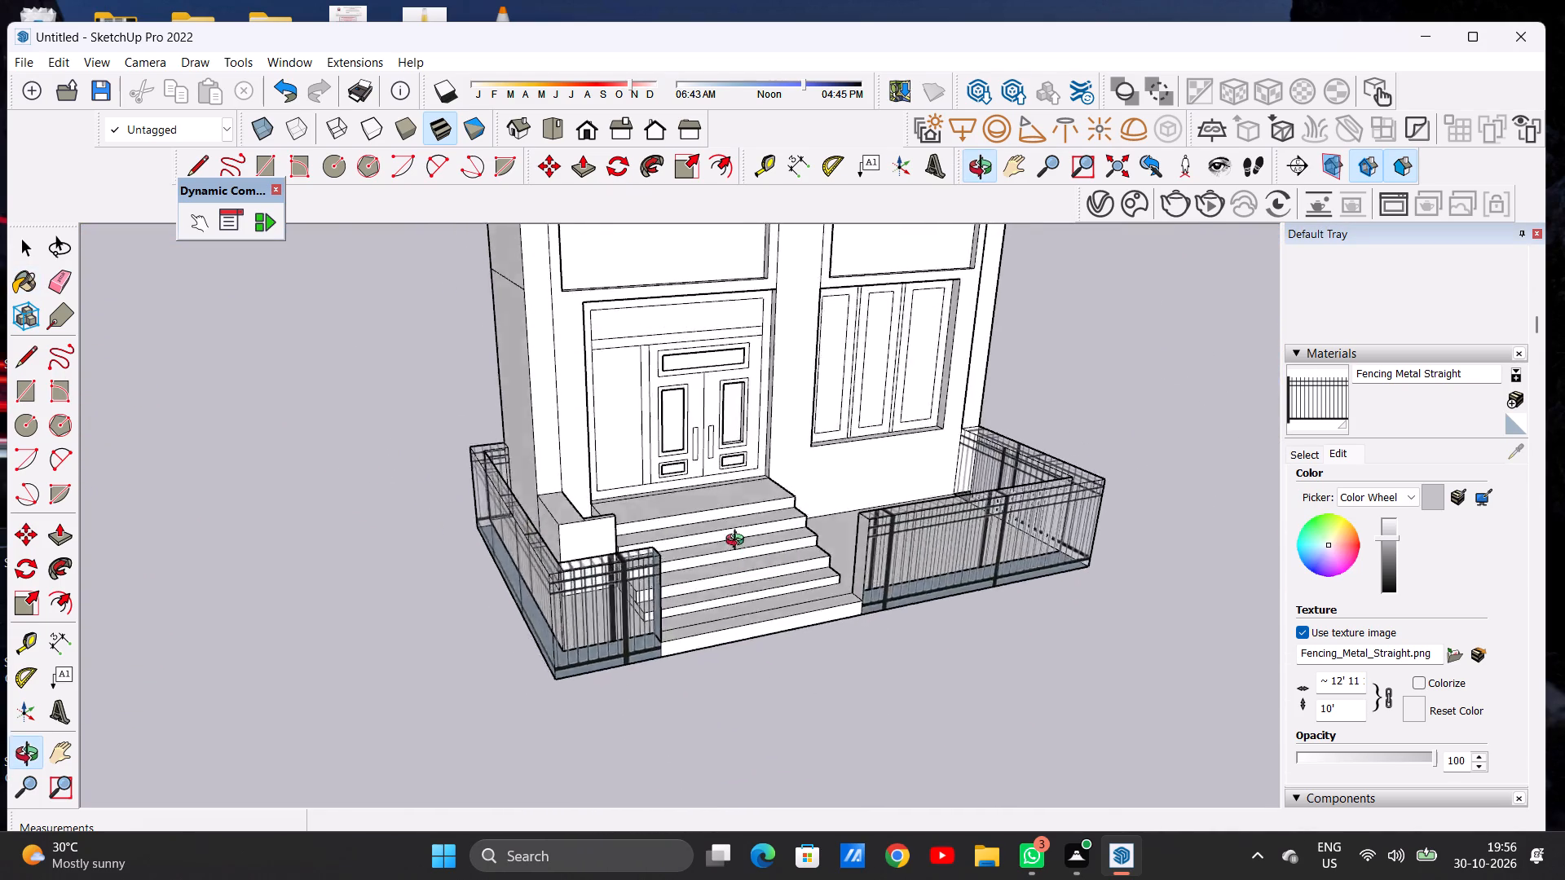
pyautogui.moveTo(738, 542); pyautogui.dragTo(600, 447, button='middle')
pyautogui.scroll(-3, 567, 491)
pyautogui.moveTo(556, 546); pyautogui.dragTo(567, 523, button='middle')
pyautogui.scroll(-1, 549, 547)
pyautogui.scroll(7, 549, 547)
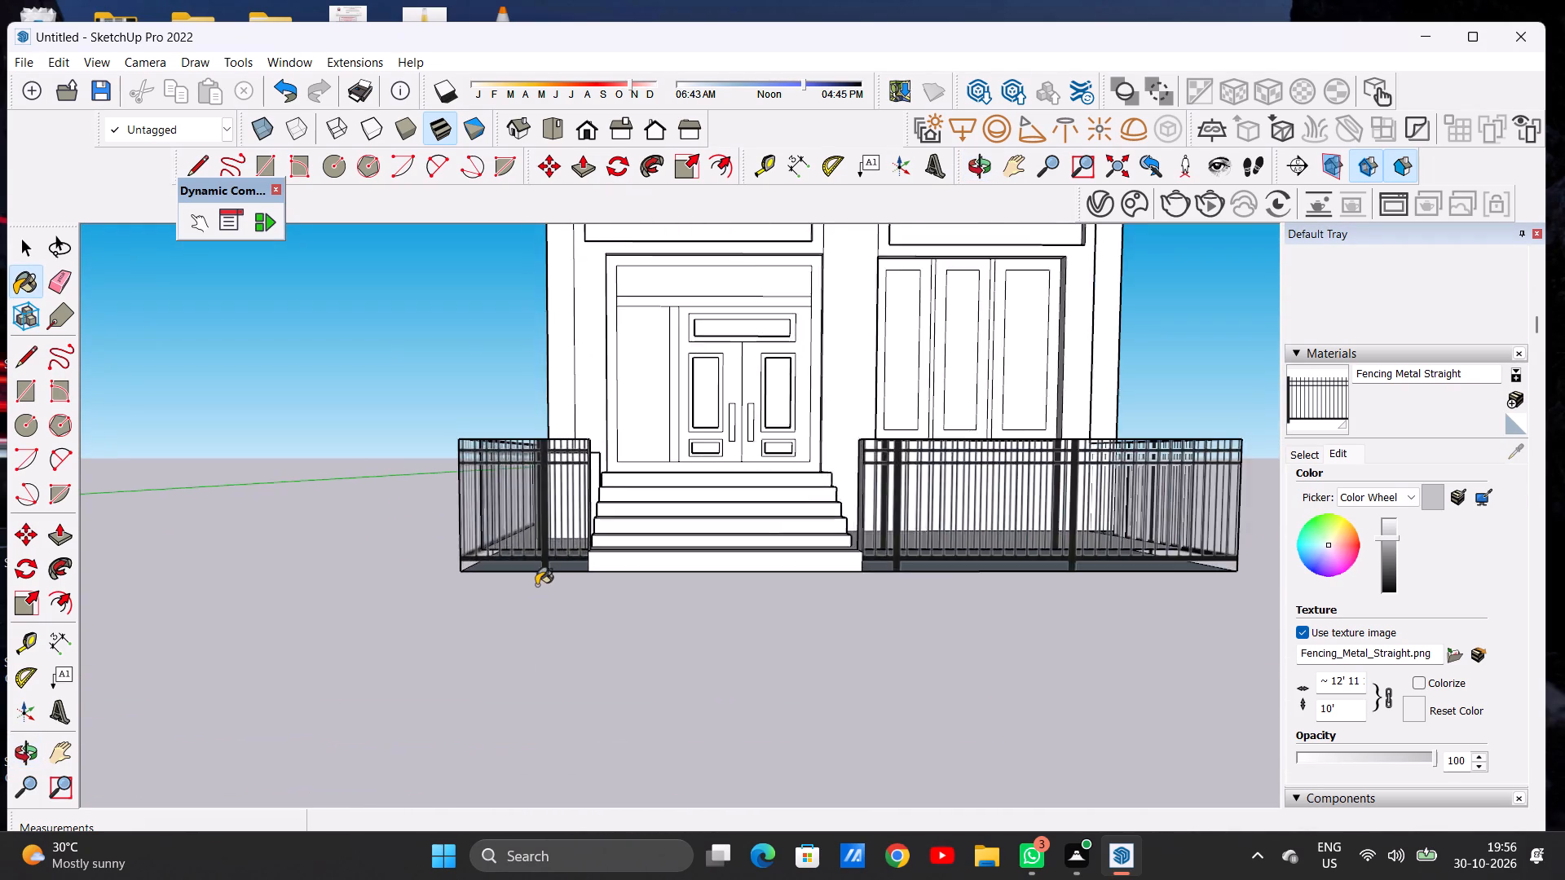
pyautogui.scroll(9, 536, 585)
pyautogui.scroll(-1, 532, 567)
pyautogui.scroll(5, 532, 567)
pyautogui.moveTo(516, 552); pyautogui.dragTo(529, 690, button='middle')
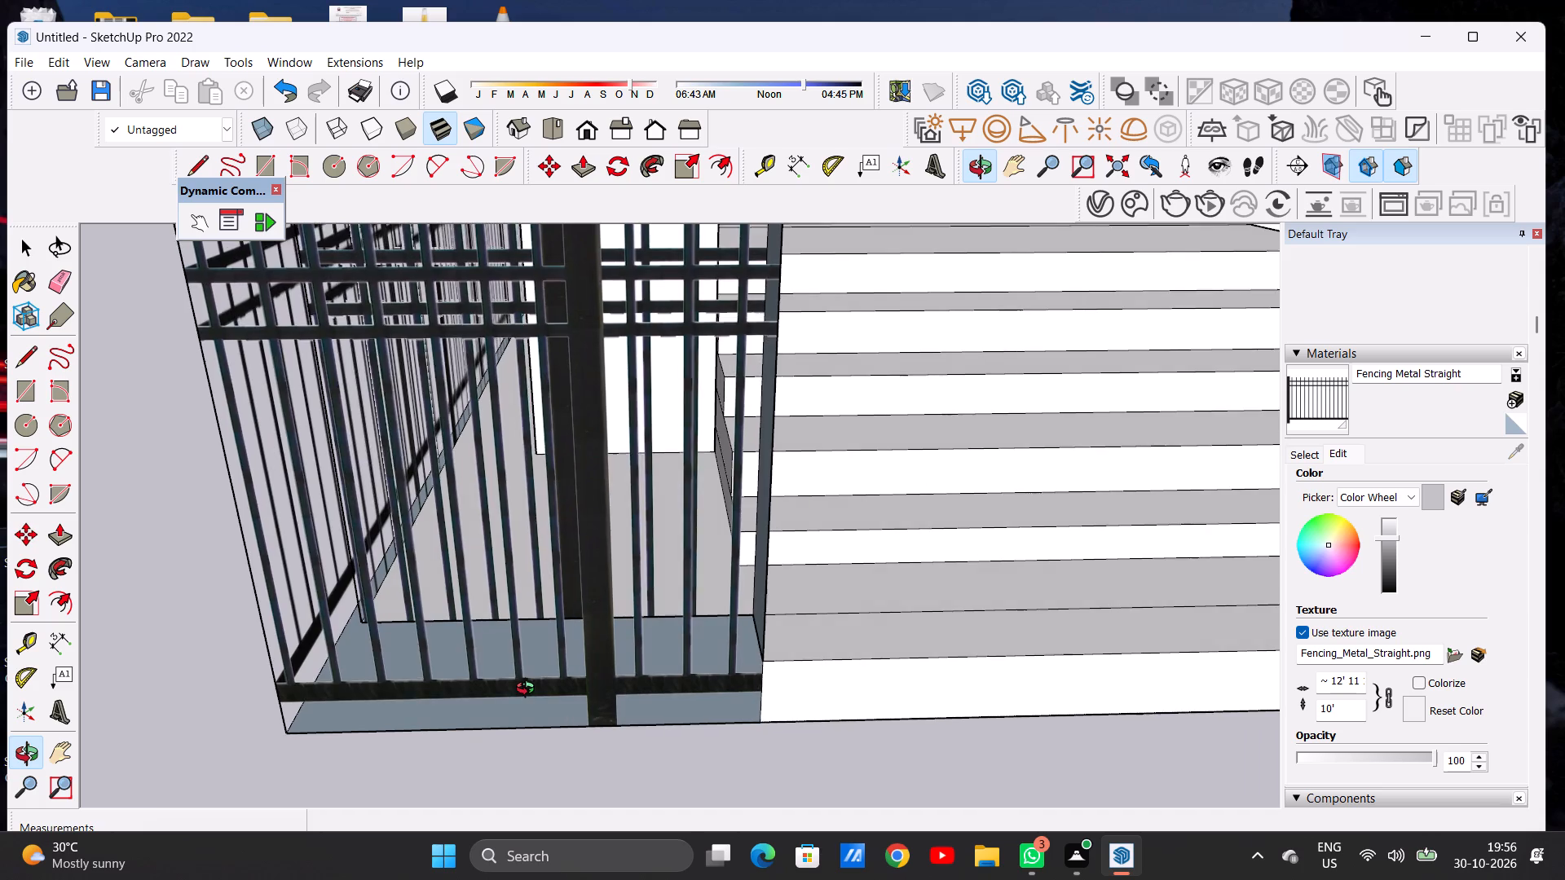
pyautogui.moveTo(529, 690); pyautogui.dragTo(972, 587, button='middle')
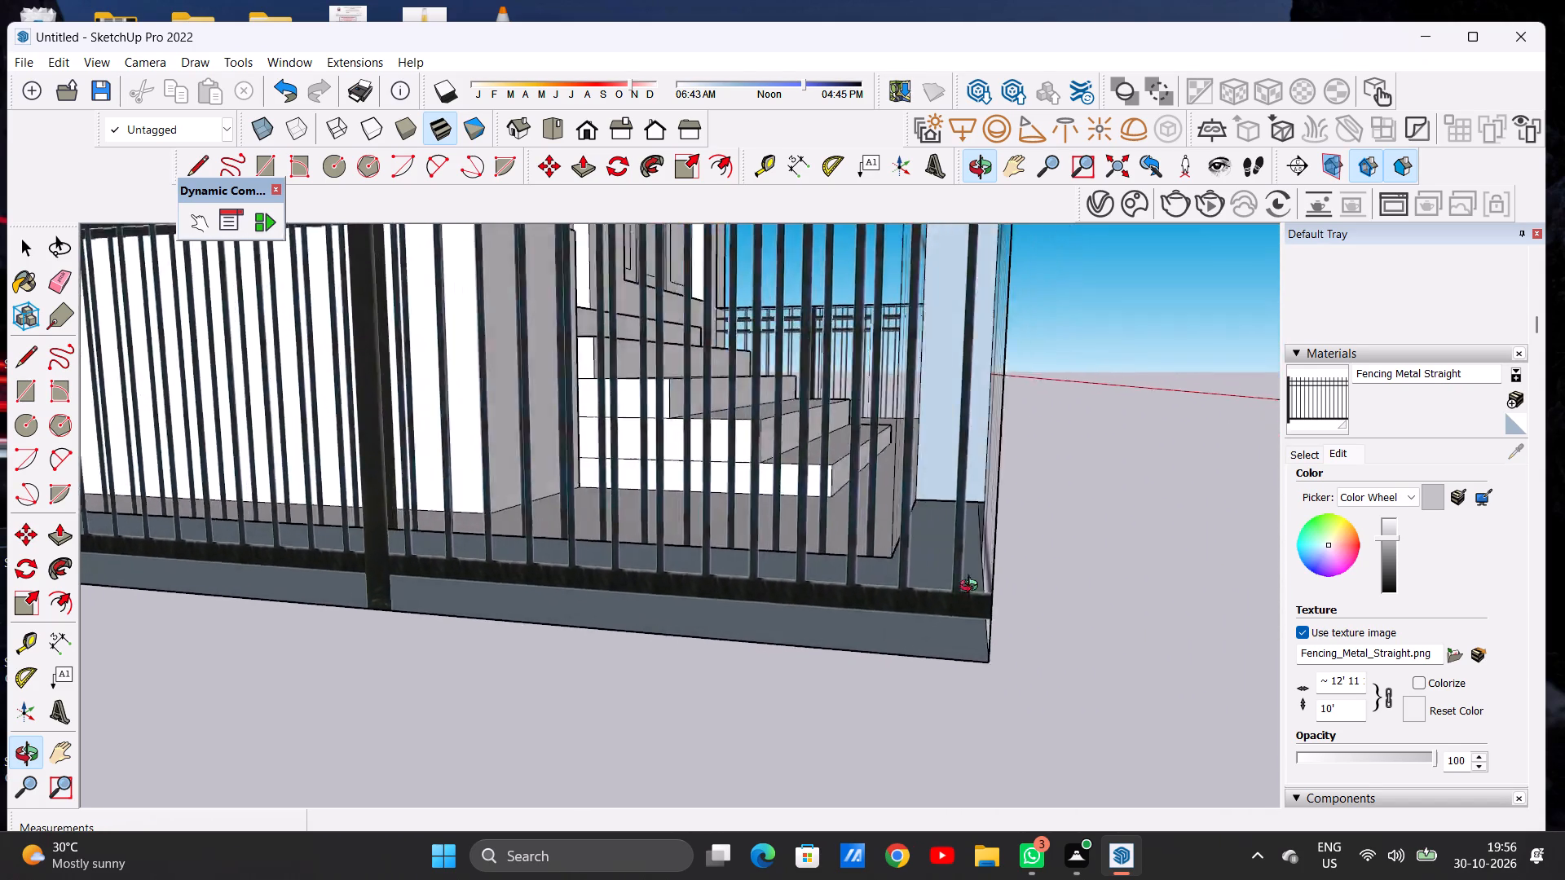
pyautogui.moveTo(972, 587); pyautogui.dragTo(440, 582, button='middle')
pyautogui.scroll(-13, 490, 601)
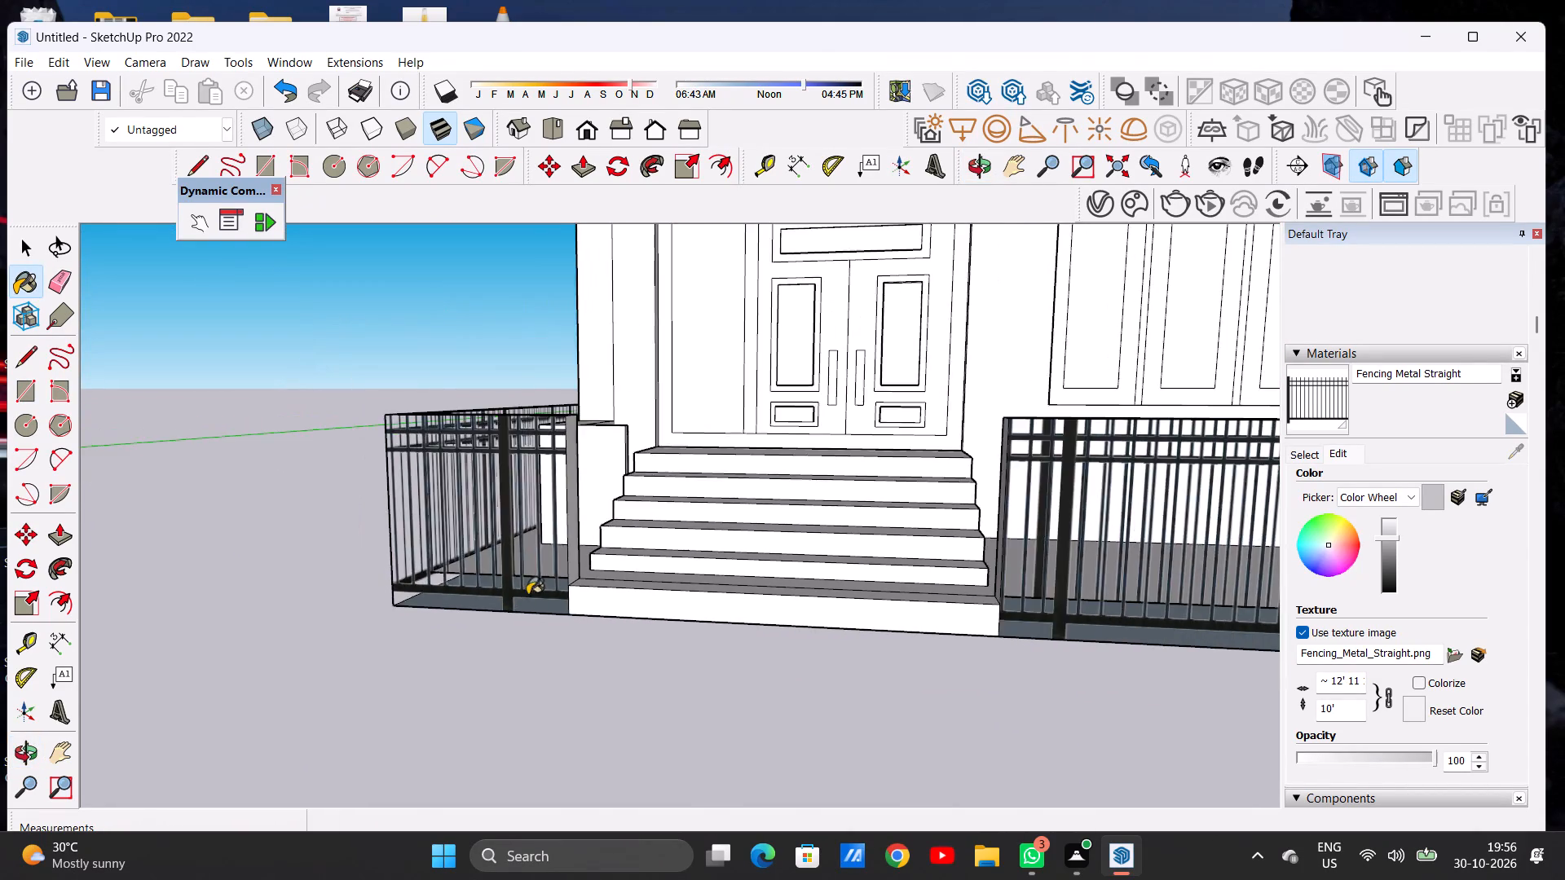
pyautogui.scroll(-9, 527, 595)
pyautogui.scroll(11, 906, 625)
pyautogui.scroll(-1, 895, 574)
pyautogui.scroll(3, 895, 574)
pyautogui.moveTo(1078, 596); pyautogui.dragTo(692, 558, button='middle')
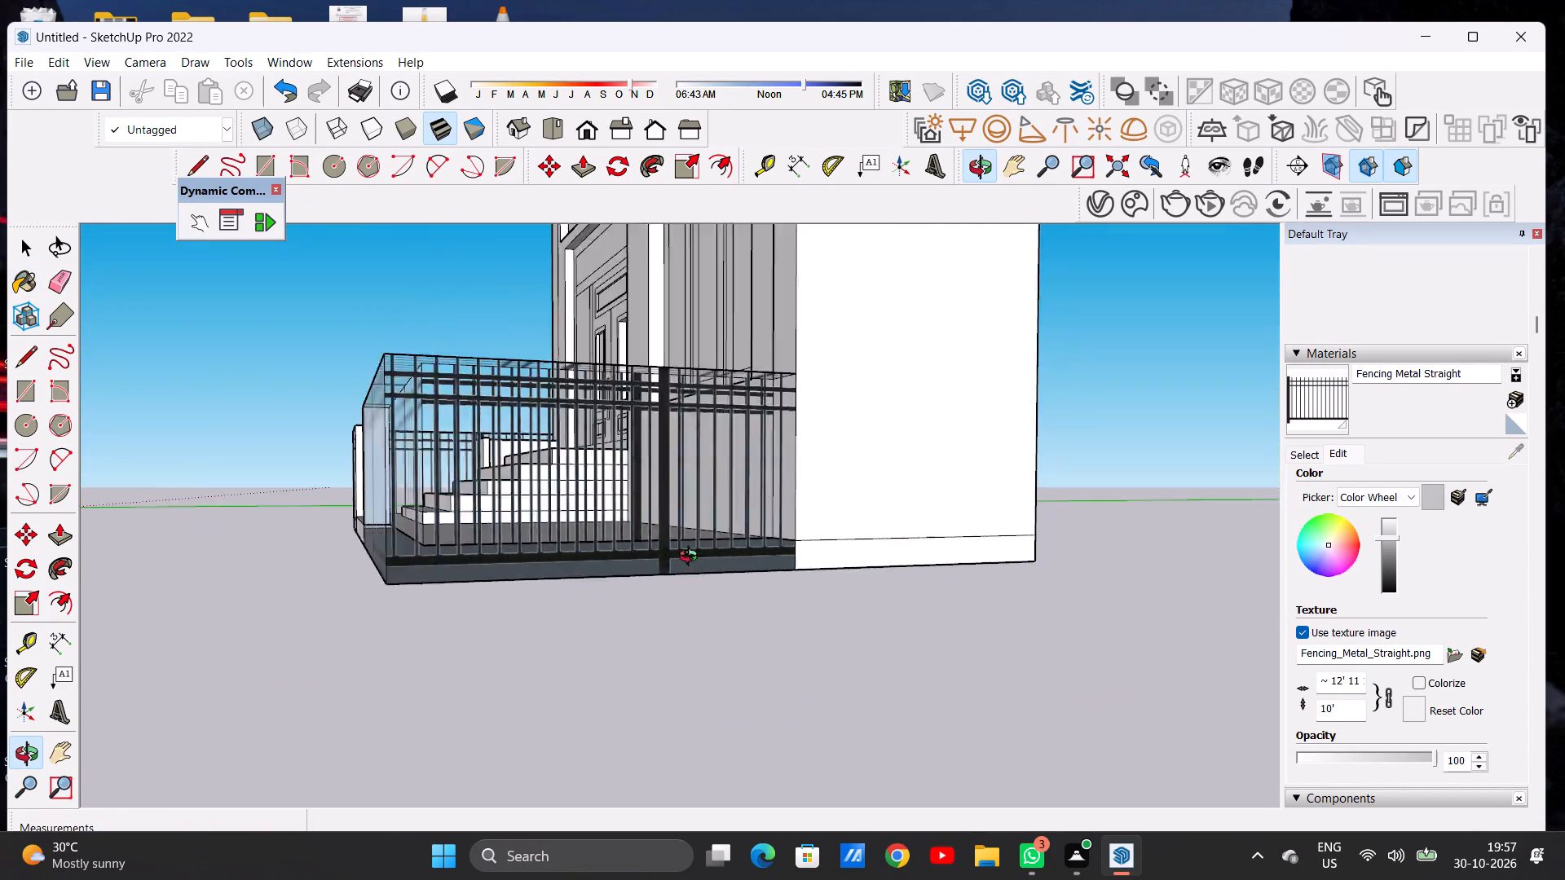
pyautogui.moveTo(692, 558); pyautogui.dragTo(1134, 605, button='middle')
pyautogui.scroll(-3, 975, 570)
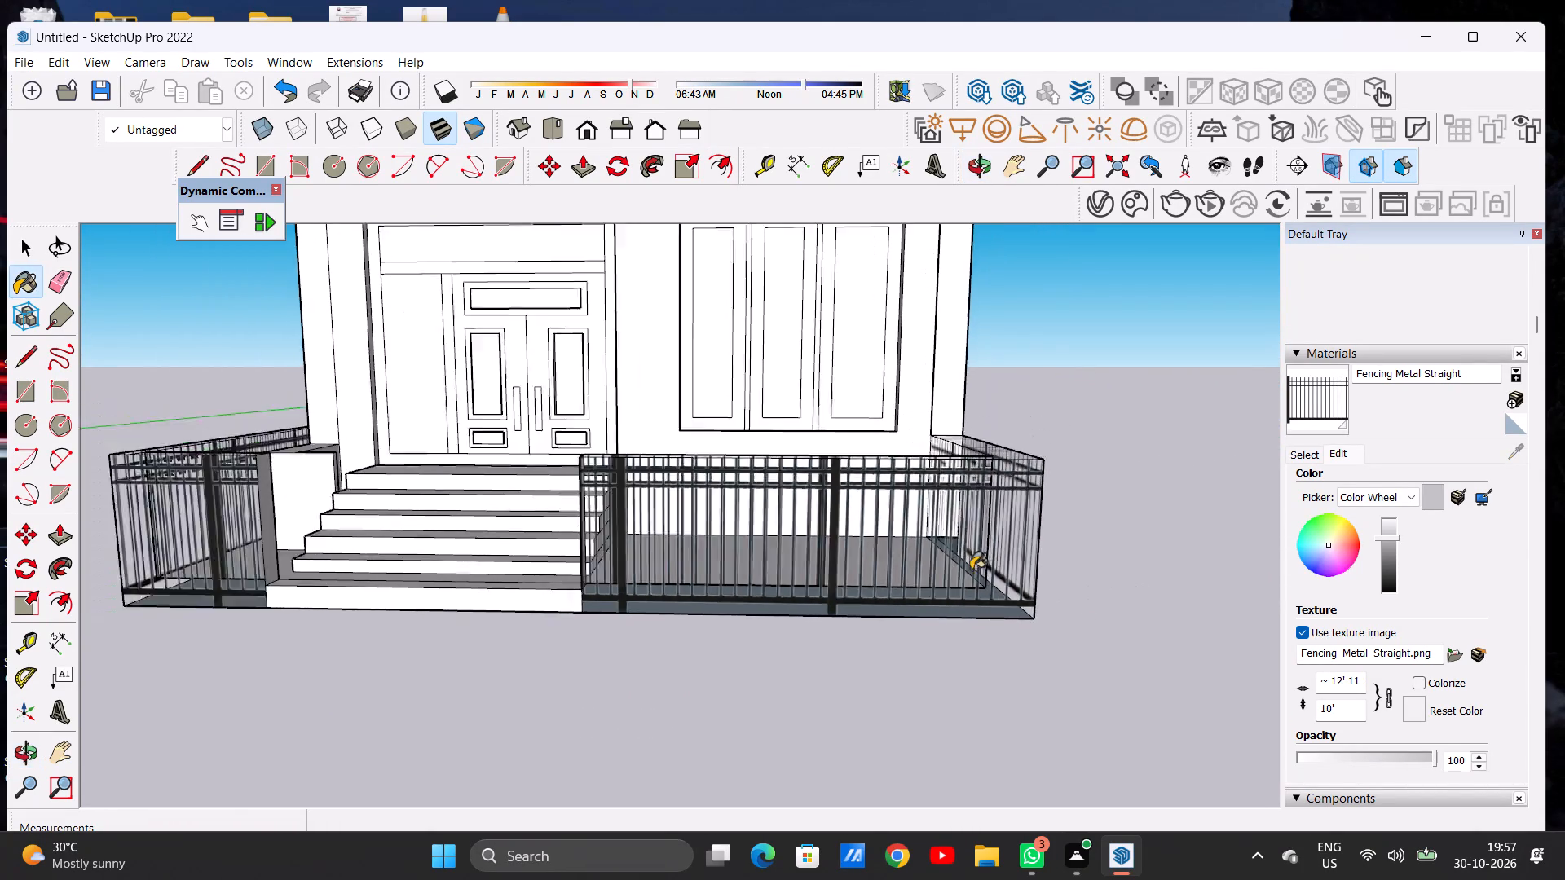
pyautogui.scroll(-2, 971, 570)
pyautogui.moveTo(887, 604); pyautogui.dragTo(882, 695, button='middle')
pyautogui.scroll(6, 867, 608)
pyautogui.moveTo(677, 606); pyautogui.dragTo(761, 621, button='middle')
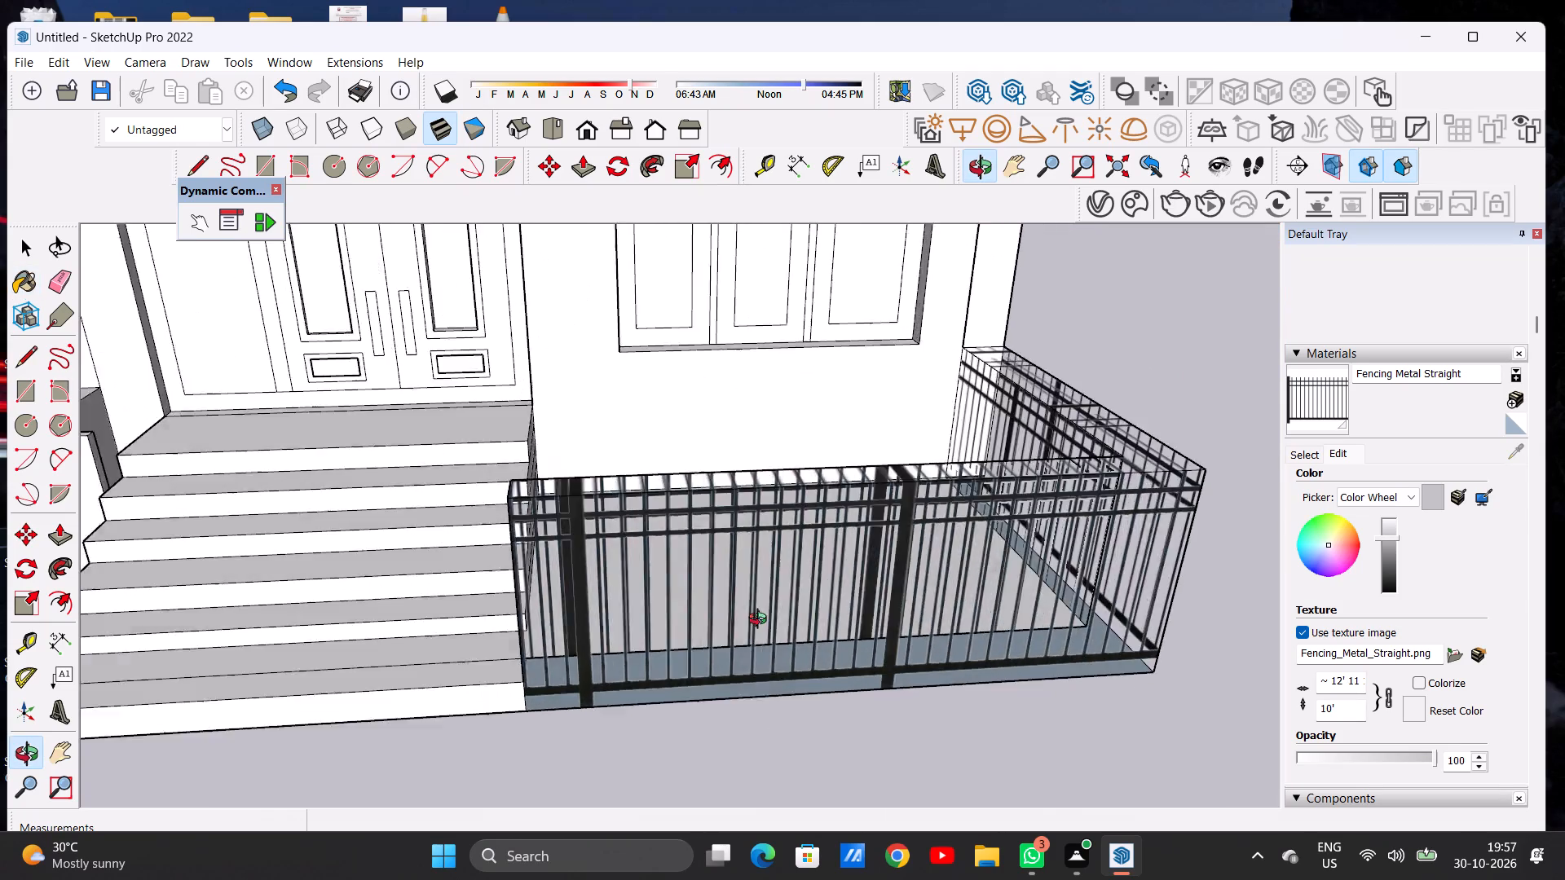
pyautogui.moveTo(761, 621); pyautogui.dragTo(771, 645, button='middle')
pyautogui.press('space')
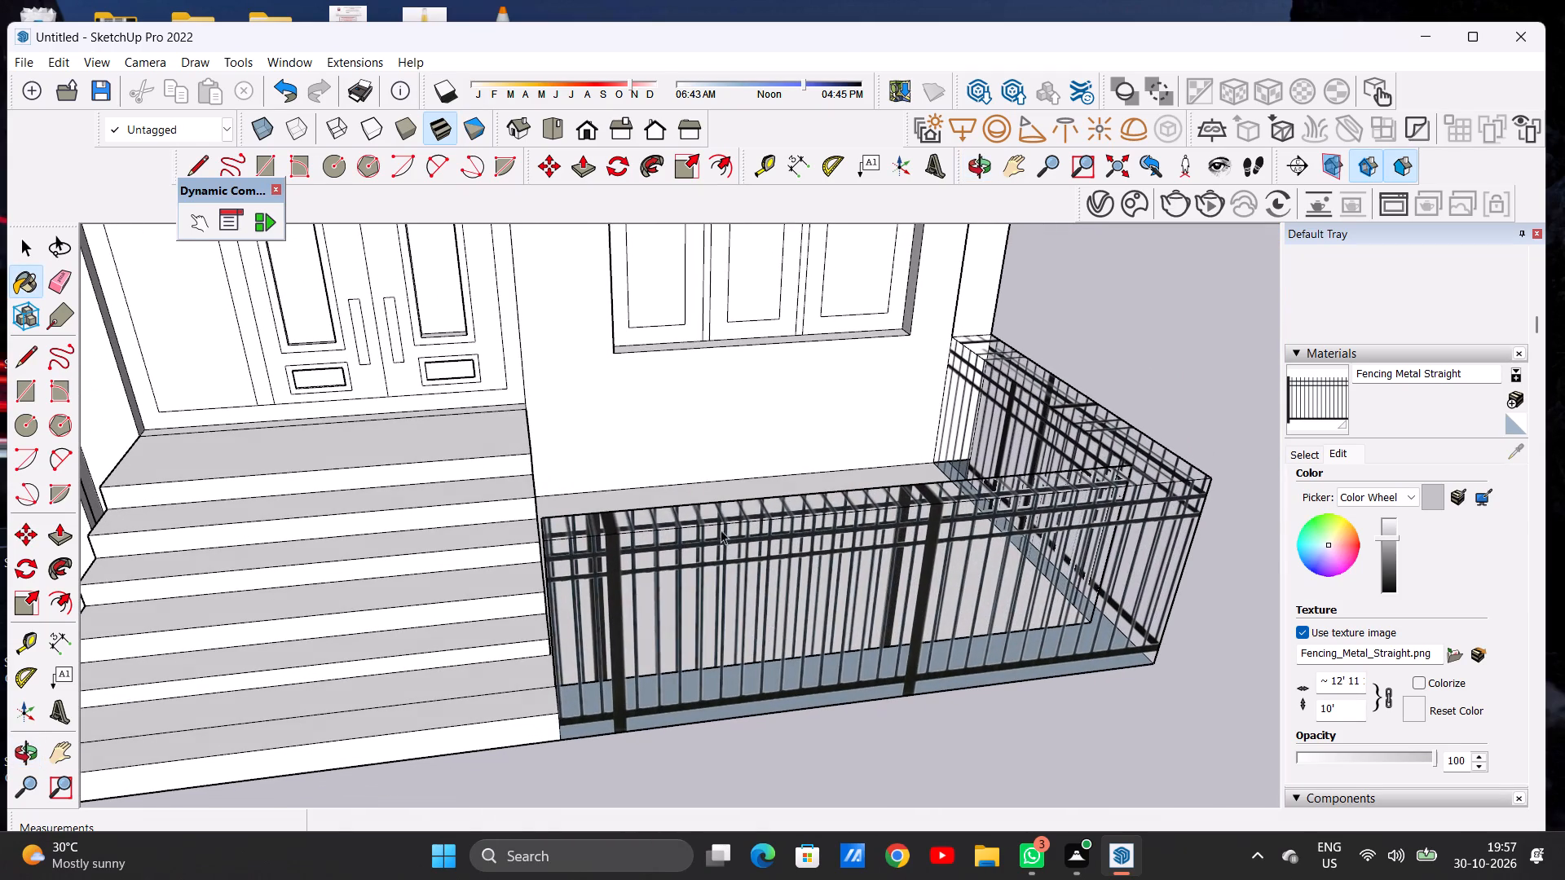
pyautogui.scroll(-12, 713, 511)
pyautogui.scroll(5, 739, 528)
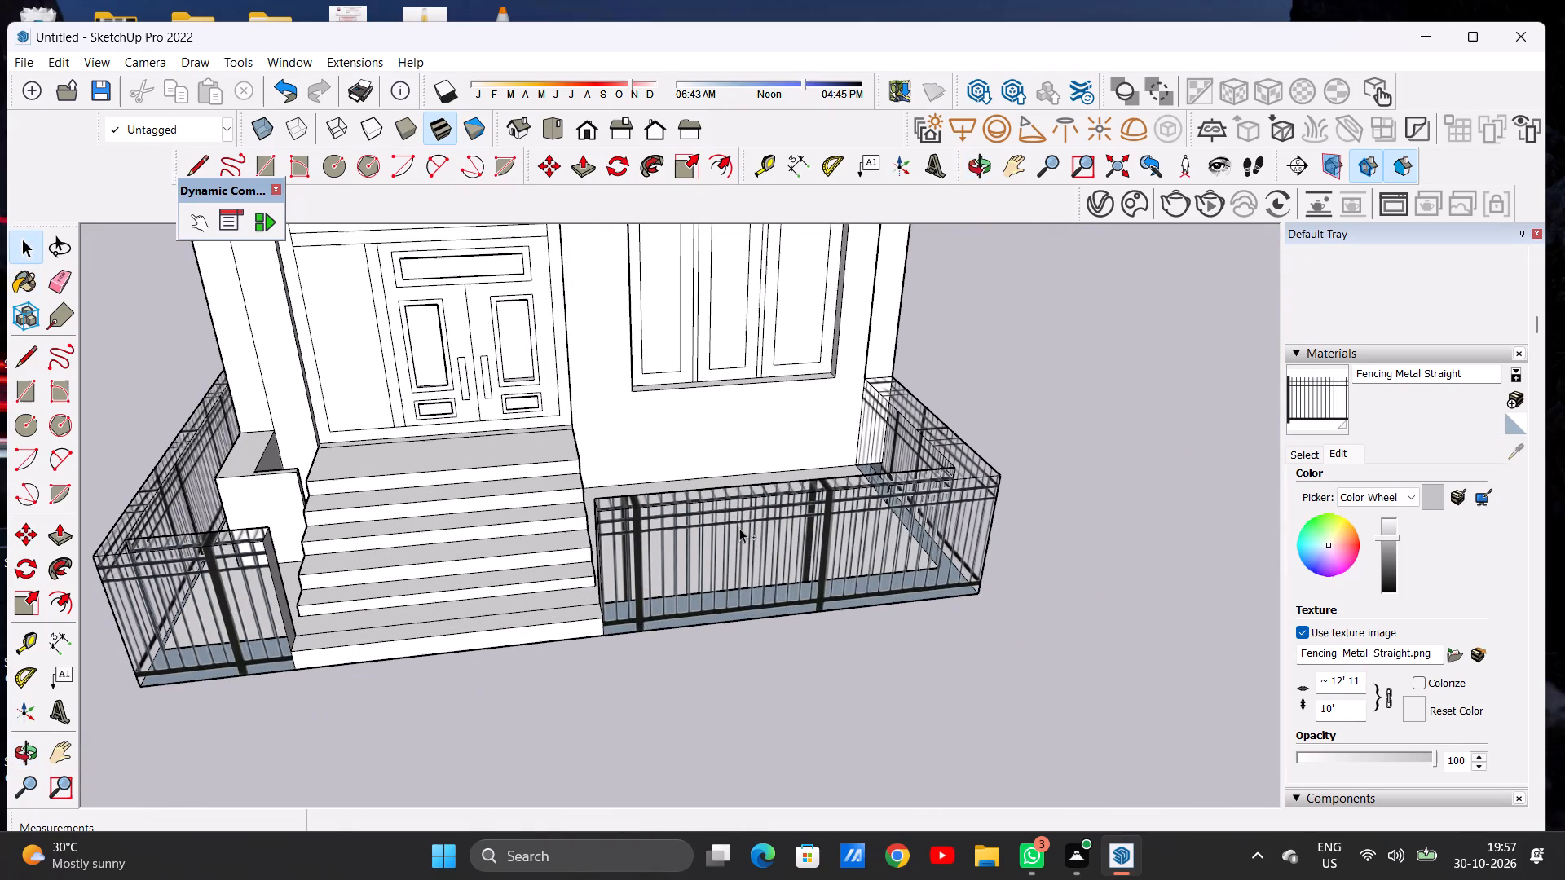
# Undo the Fencing Metal Straight applications and texture rescaling on all boundary walls, back to the plain default walls.
pyautogui.hotkey('ctrl', 'z')
pyautogui.hotkey('ctrl', 'z')
pyautogui.hotkey('ctrl', 'z')
pyautogui.hotkey('ctrl', 'z')
pyautogui.hotkey('ctrl', 'z')
pyautogui.hotkey('ctrl', 'z')
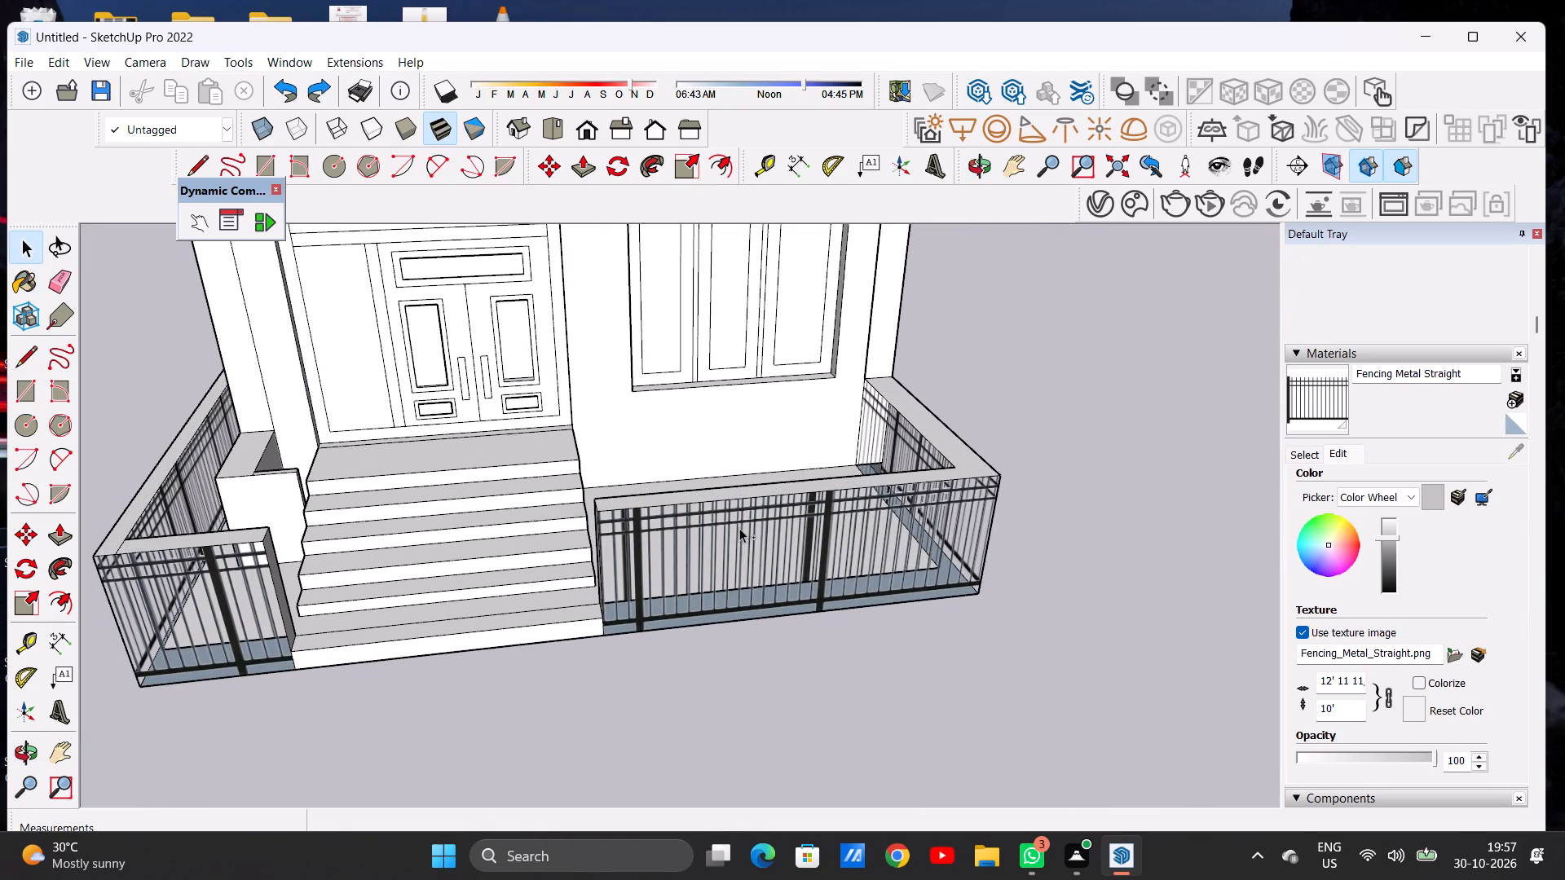
pyautogui.hotkey('ctrl', 'z')
pyautogui.hotkey('ctrl', 'z')
pyautogui.hotkey('ctrl', 'z')
pyautogui.hotkey('ctrl', 'z')
pyautogui.hotkey('ctrl', 'z')
pyautogui.hotkey('ctrl', 'z')
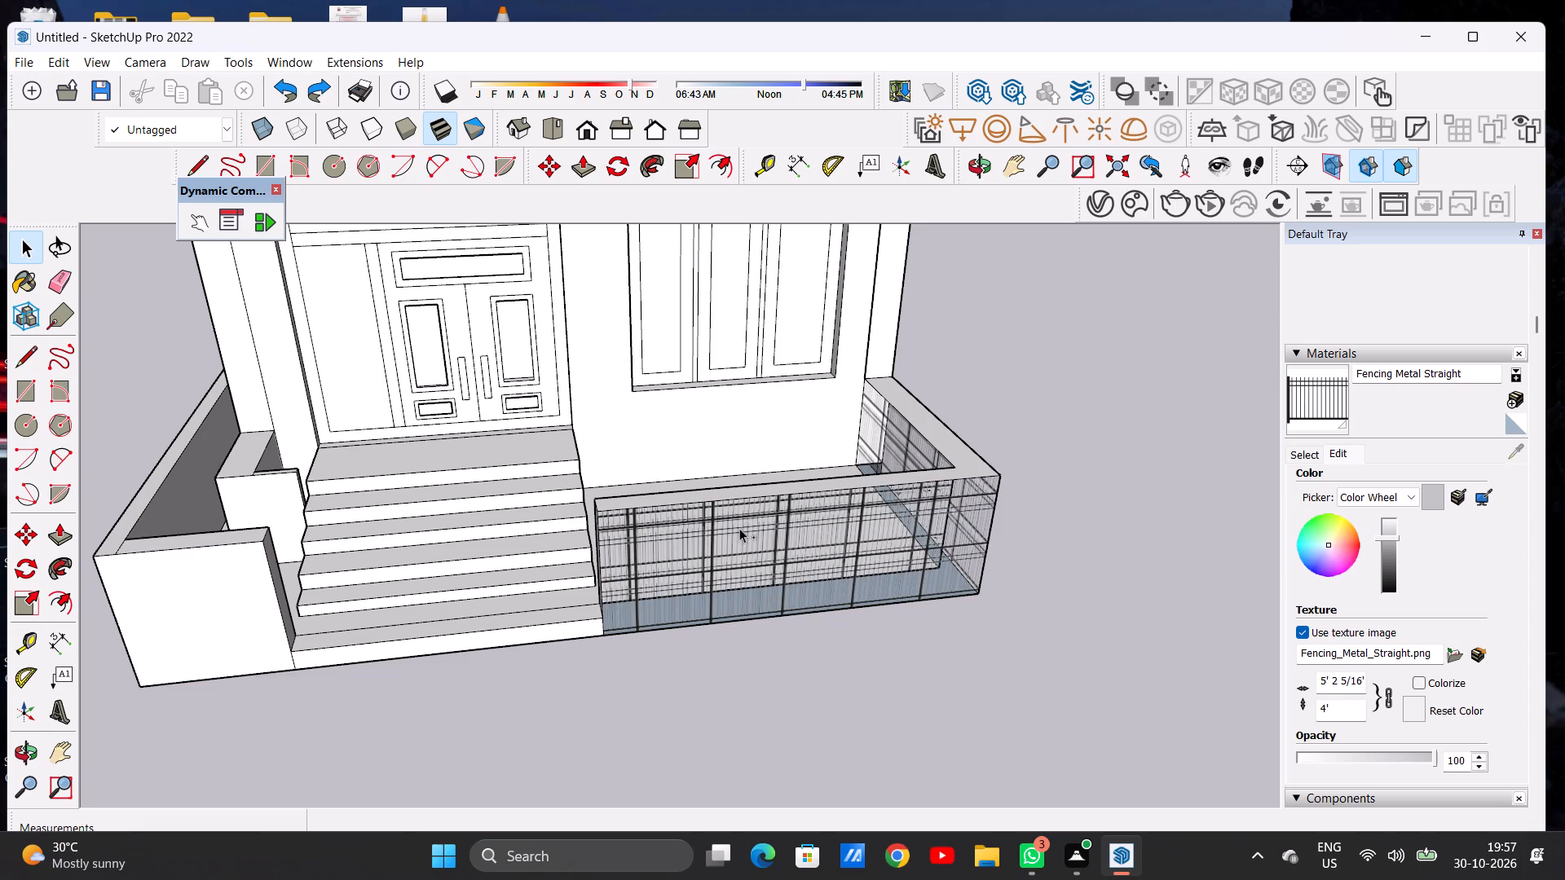
pyautogui.hotkey('ctrl', 'z')
pyautogui.hotkey('ctrl', 'z')
pyautogui.hotkey('ctrl', 'z')
pyautogui.hotkey('ctrl', 'z')
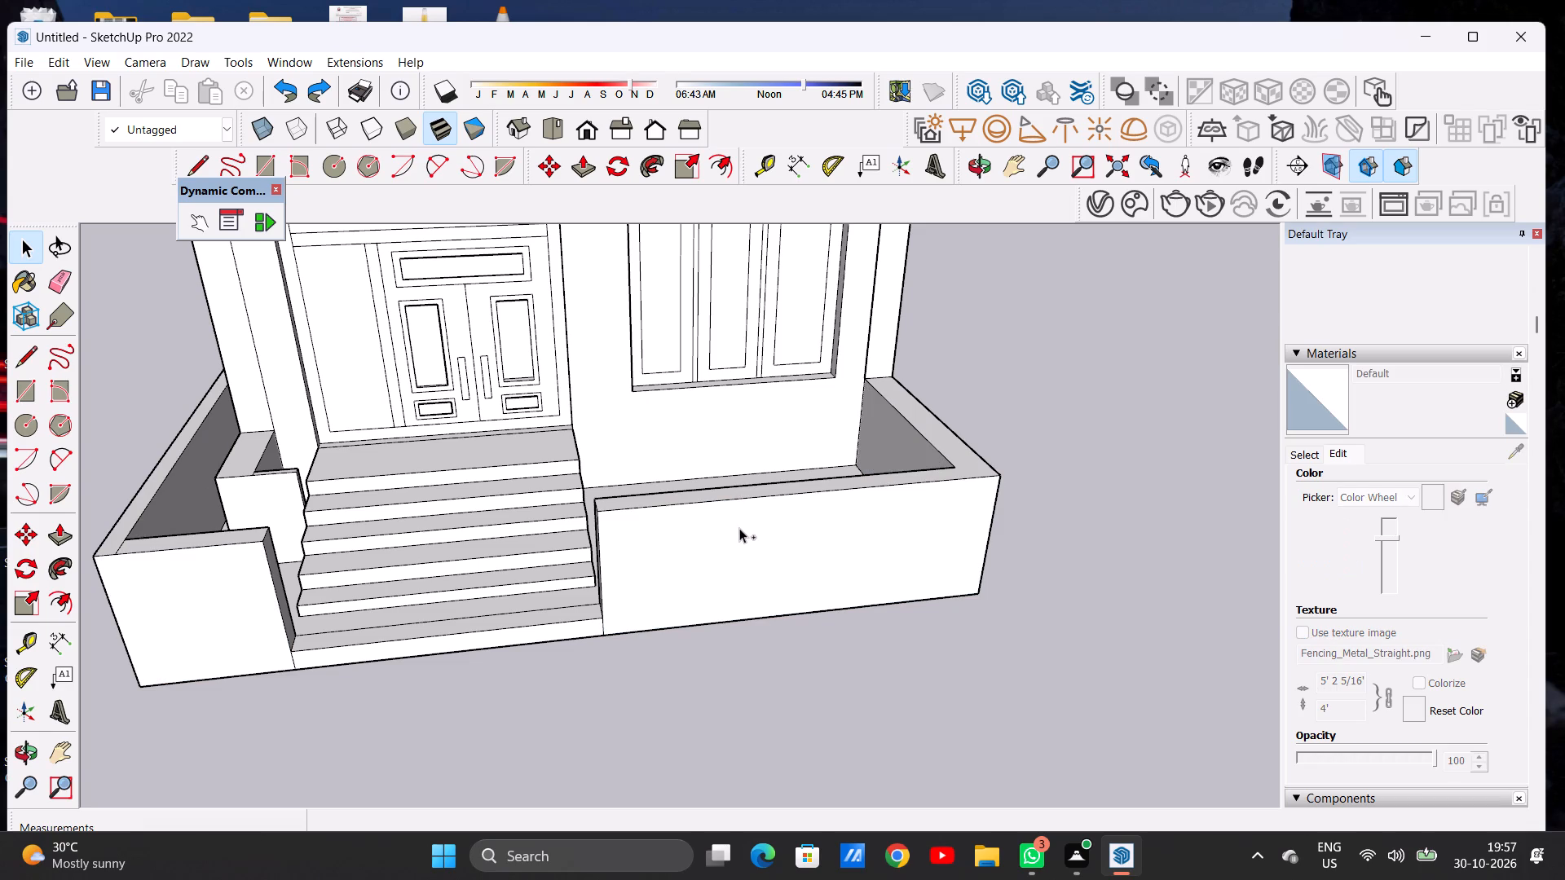
# Undo the extrusions of the boundary walls on both sides of the entrance steps, back to the flat border strips.
pyautogui.scroll(-8, 741, 531)
pyautogui.moveTo(757, 568); pyautogui.dragTo(740, 565, button='middle')
pyautogui.hotkey('ctrl', 'z')
pyautogui.hotkey('ctrl', 'z')
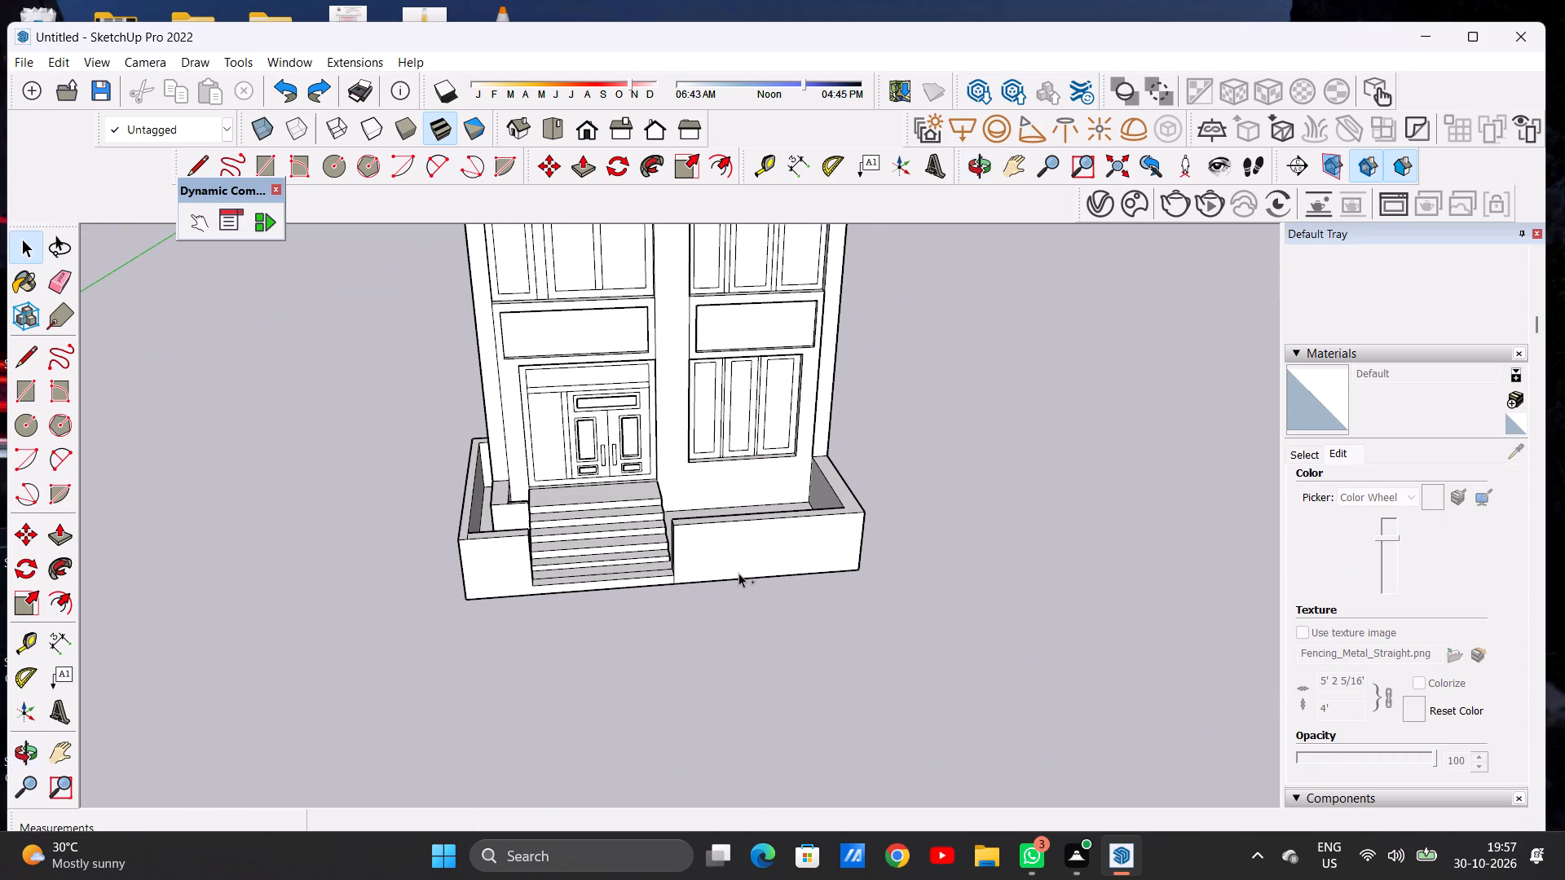
pyautogui.hotkey('ctrl', 'z')
pyautogui.hotkey('ctrl', 'z')
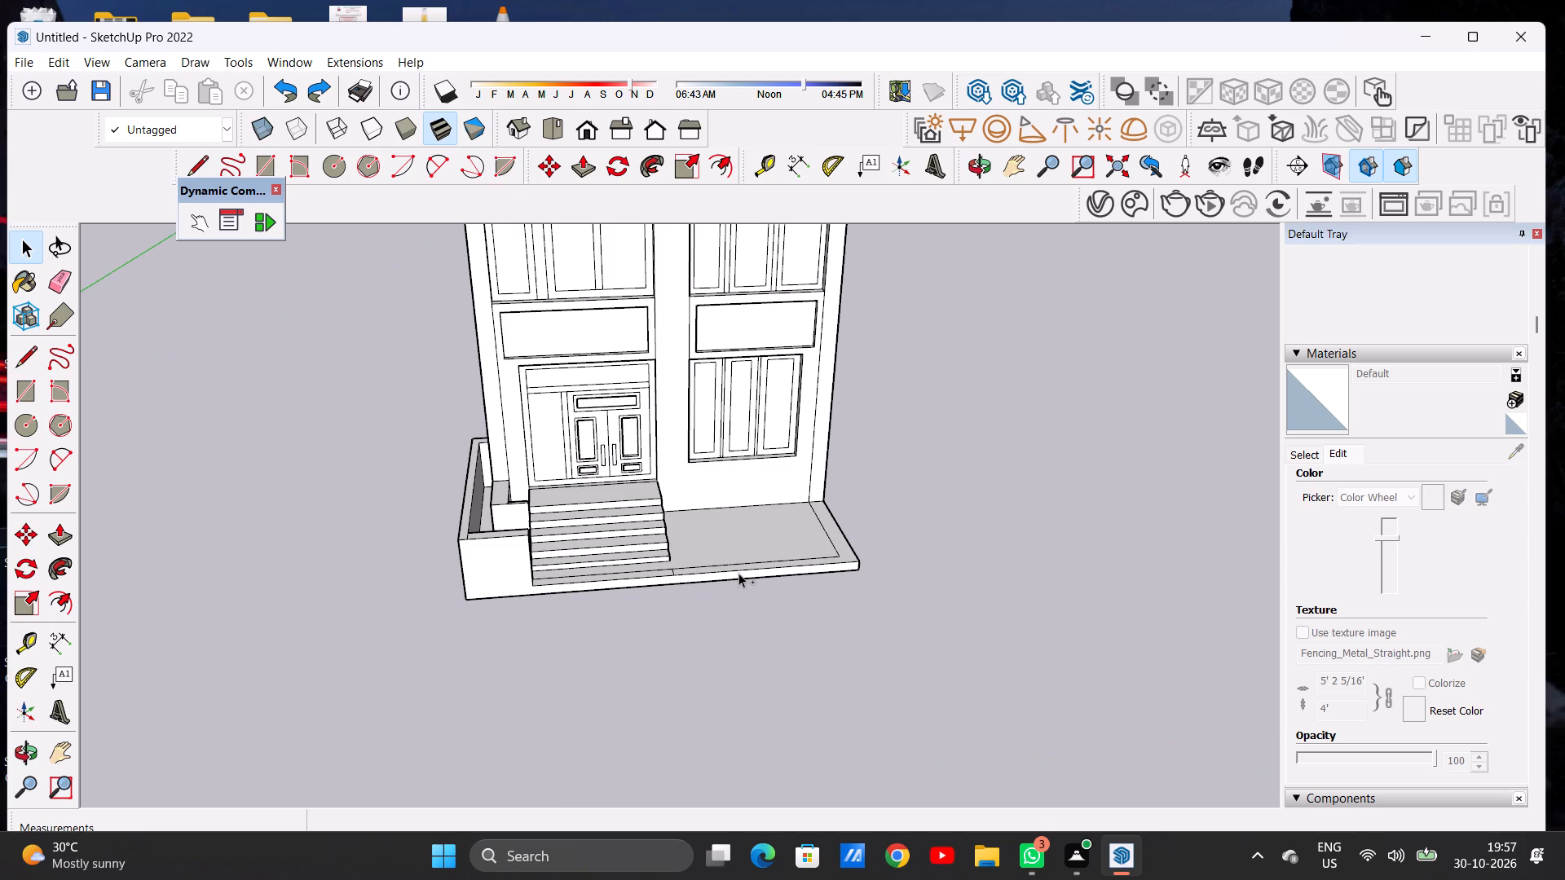
pyautogui.hotkey('ctrl', 'z')
pyautogui.hotkey('ctrl', 'z')
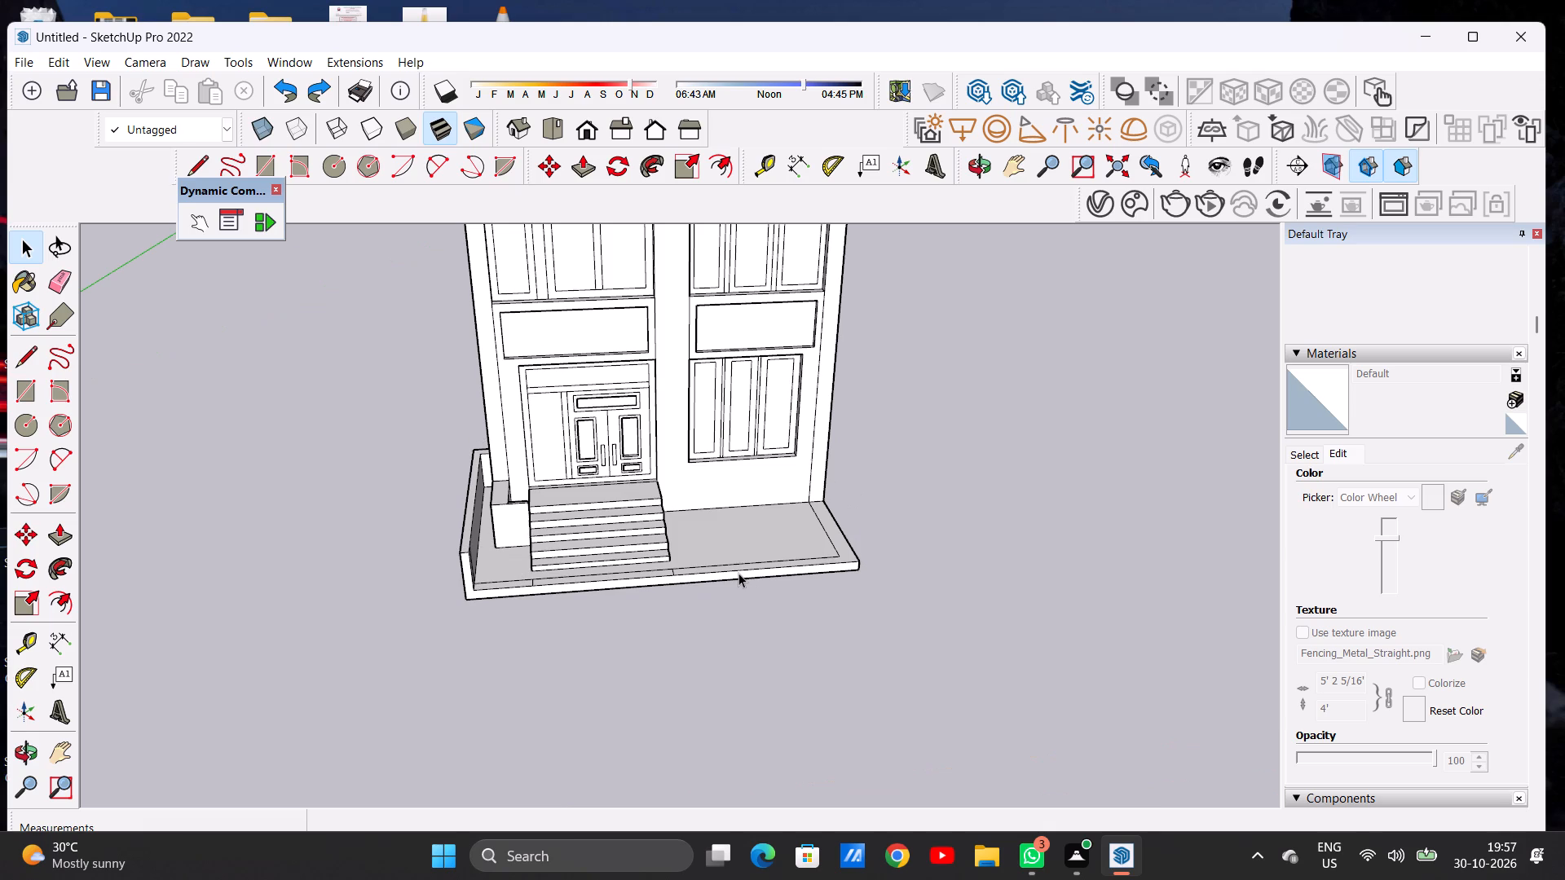
# Push/Pull the L-shaped border strip on the window side of the base slab up about 8' 1 9/16".
pyautogui.scroll(-4, 713, 551)
pyautogui.moveTo(802, 551); pyautogui.dragTo(793, 513, button='middle')
pyautogui.scroll(13, 802, 536)
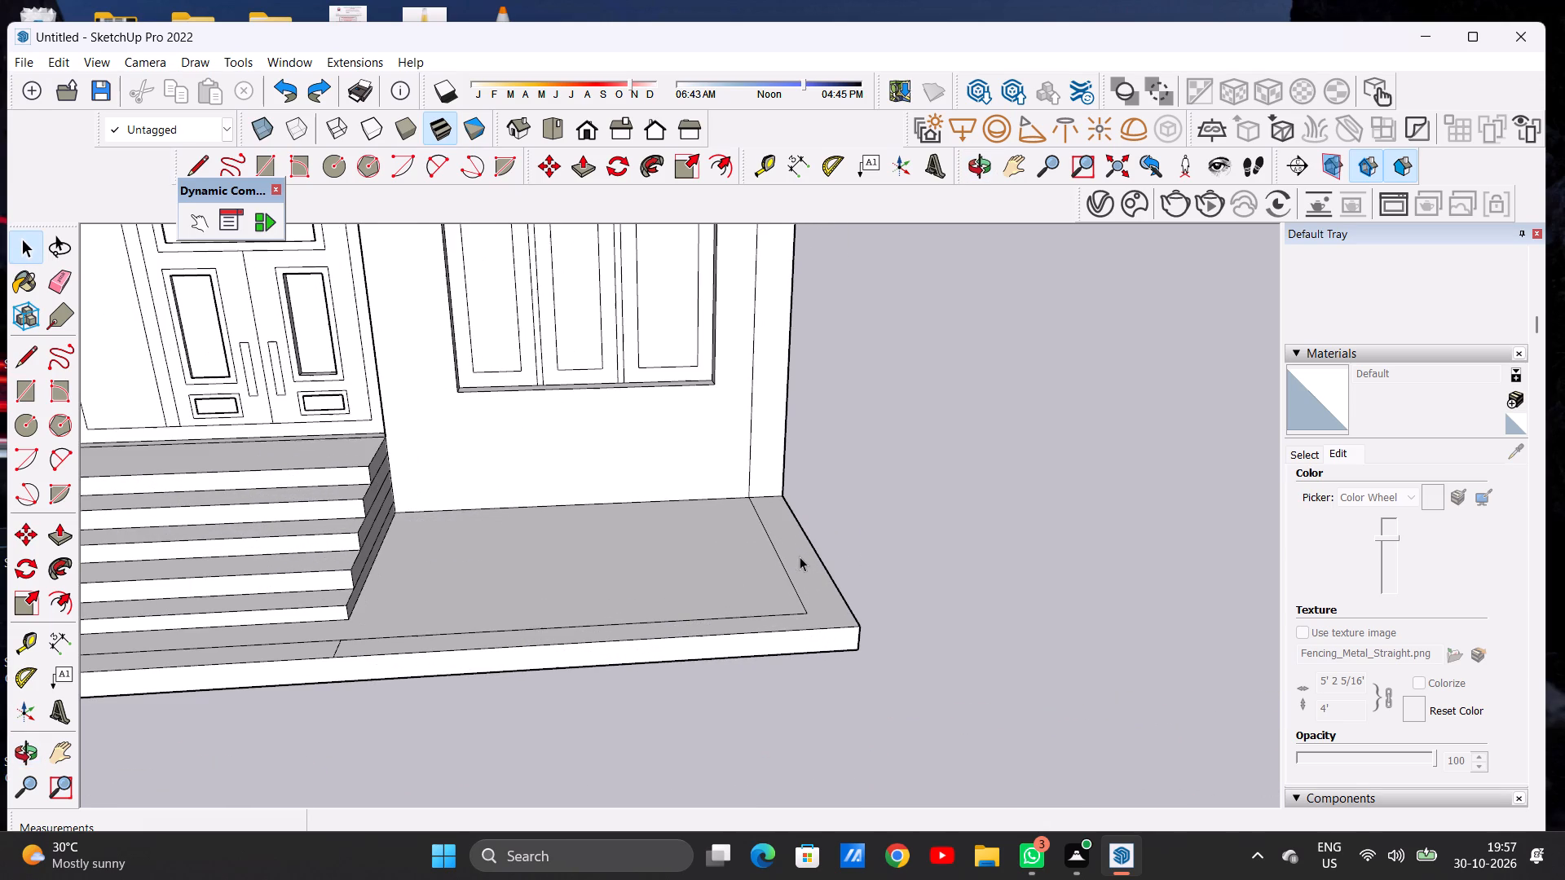
pyautogui.press('p')
pyautogui.scroll(4, 816, 595)
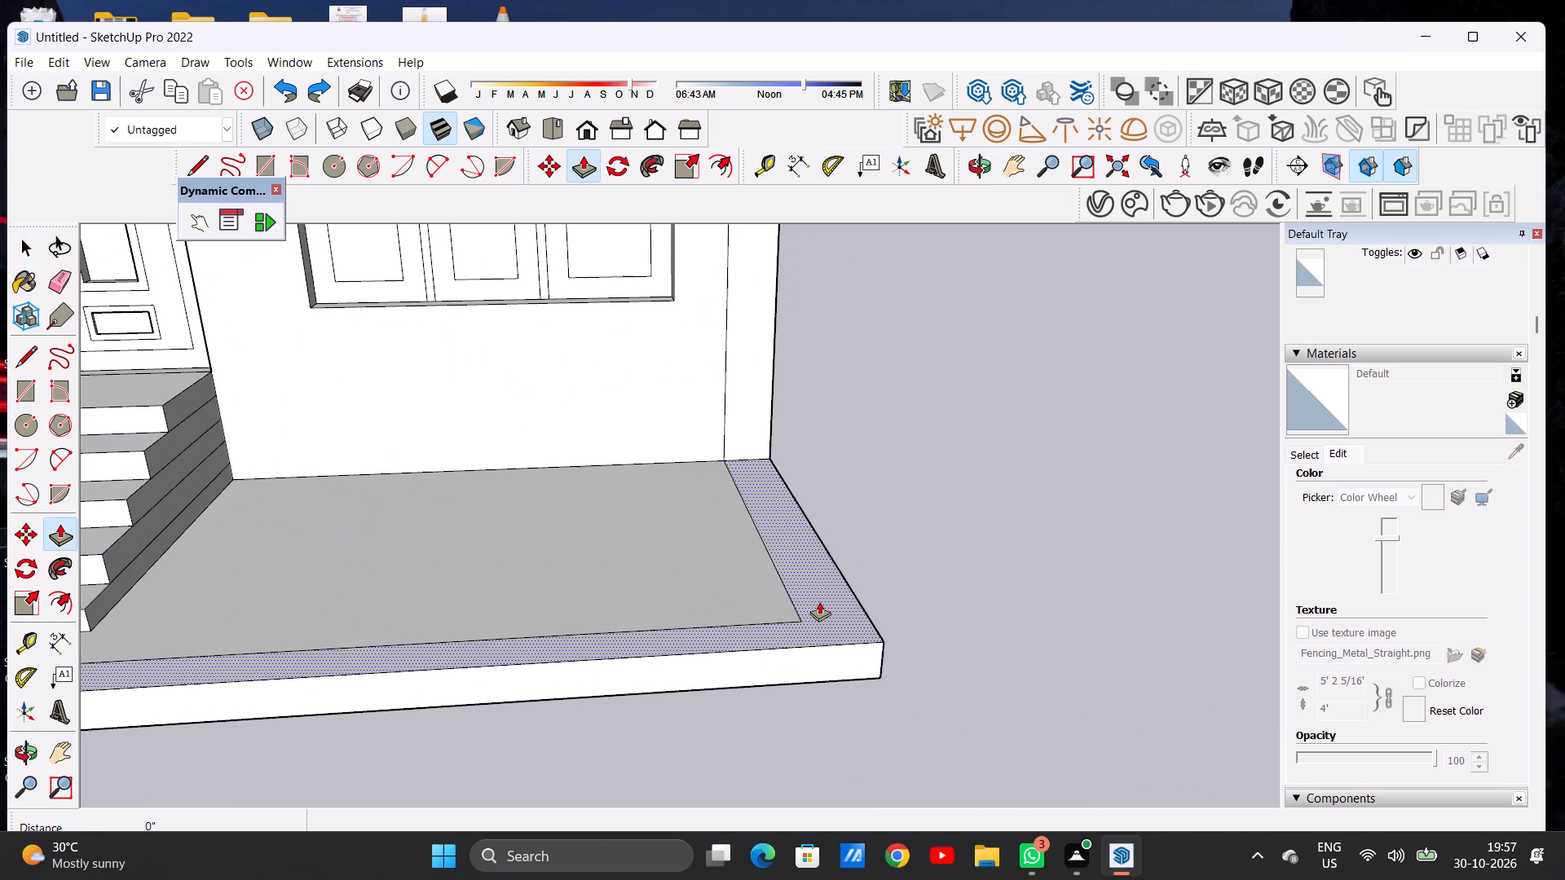
pyautogui.click(819, 601)
pyautogui.scroll(-11, 829, 526)
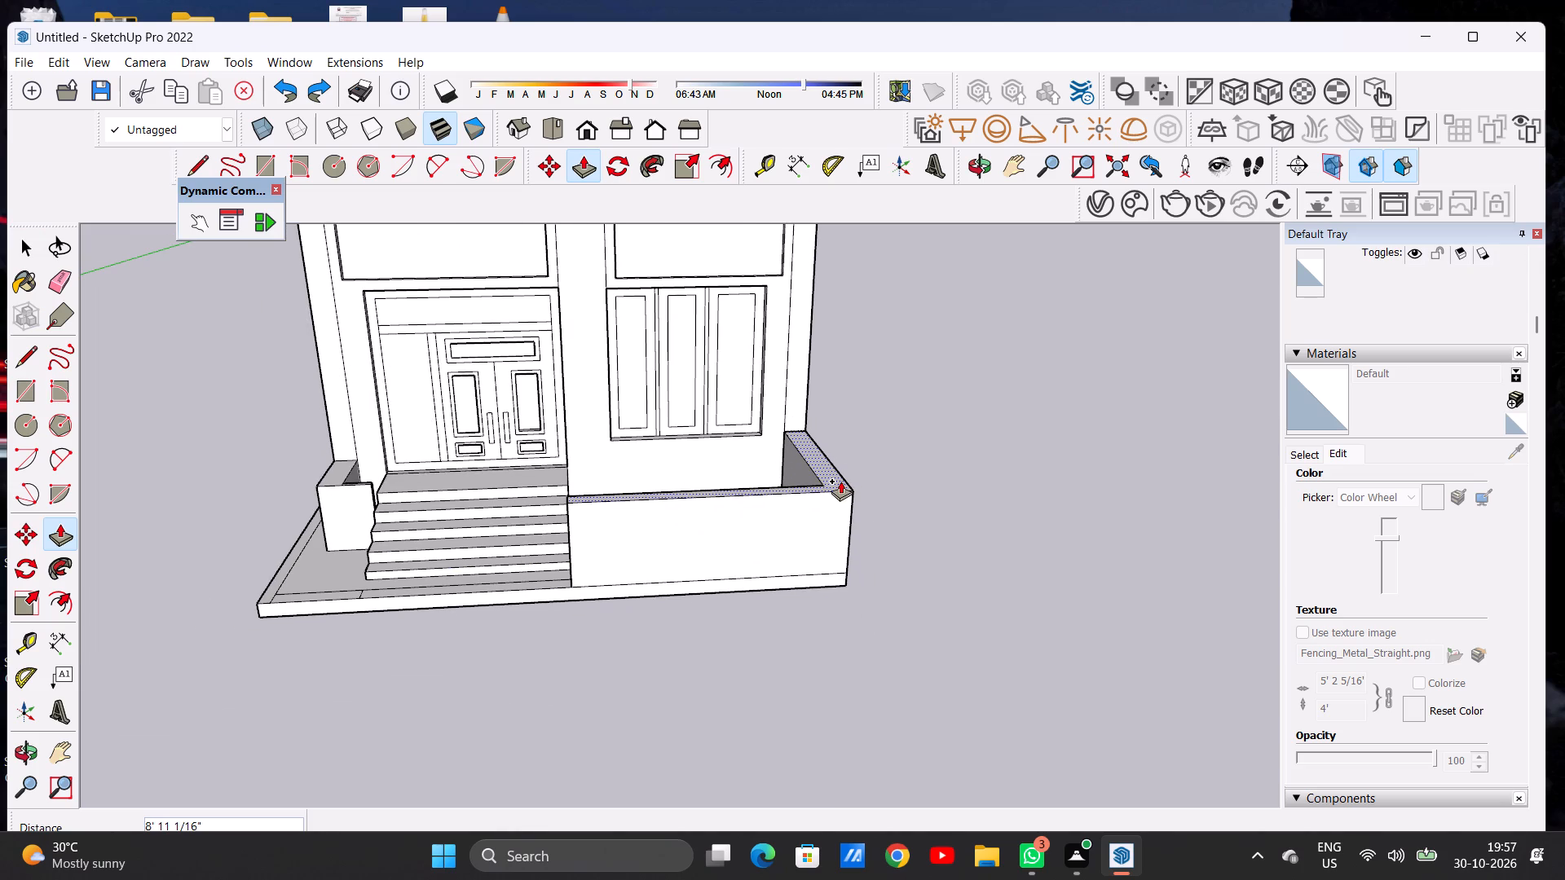
pyautogui.click(840, 488)
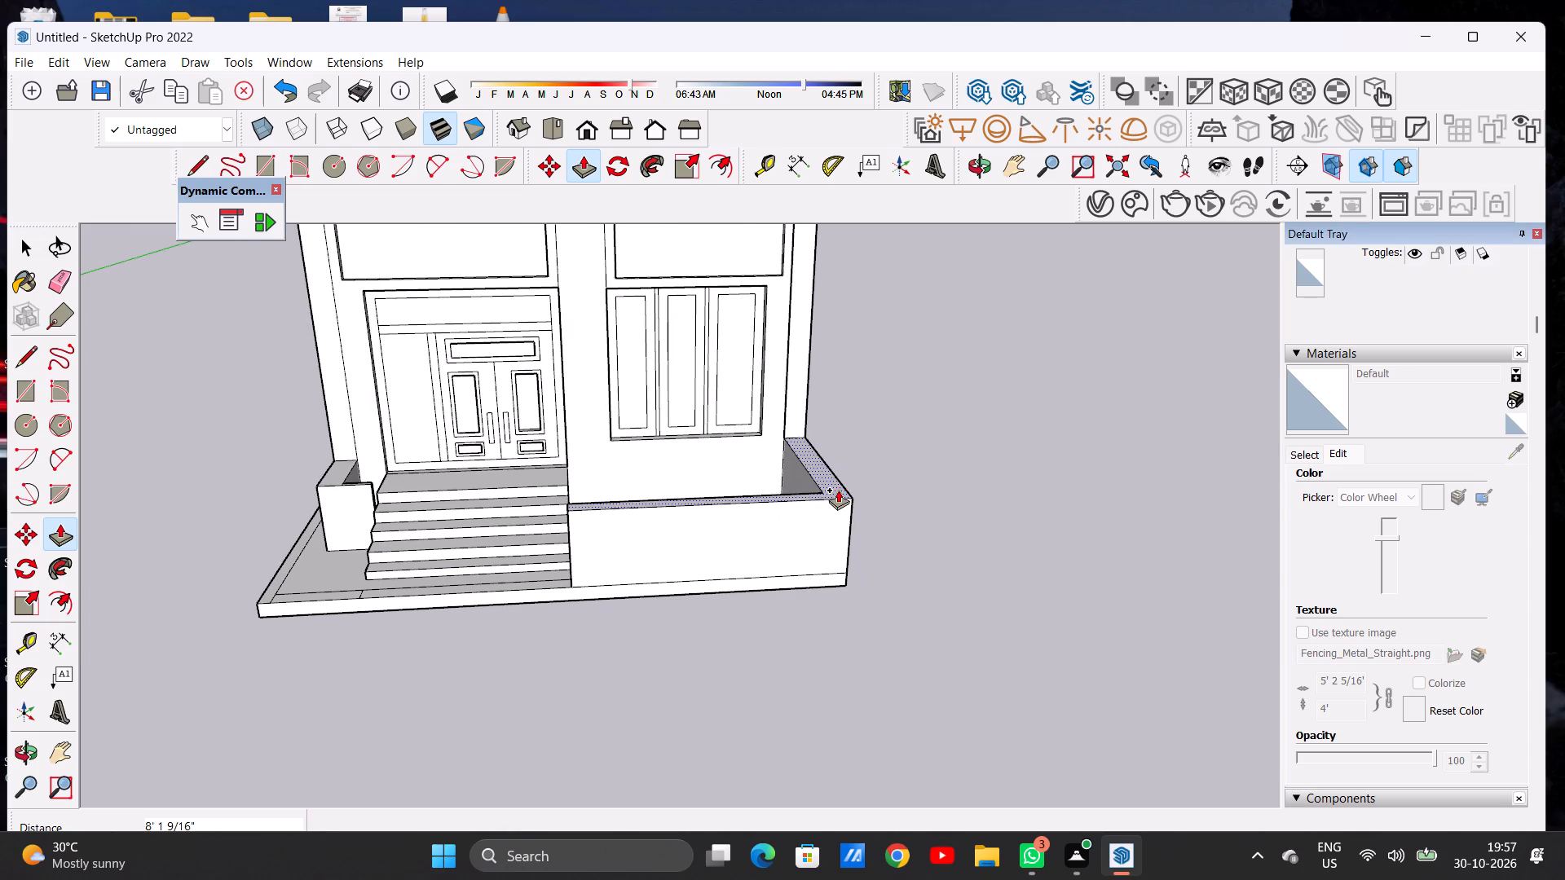
# Push/Pull the short front border strip on the door side up 8' 1 9/16", matching the window-side wall's height.
pyautogui.scroll(-6, 822, 514)
pyautogui.moveTo(586, 579); pyautogui.dragTo(780, 583, button='middle')
pyautogui.scroll(7, 534, 603)
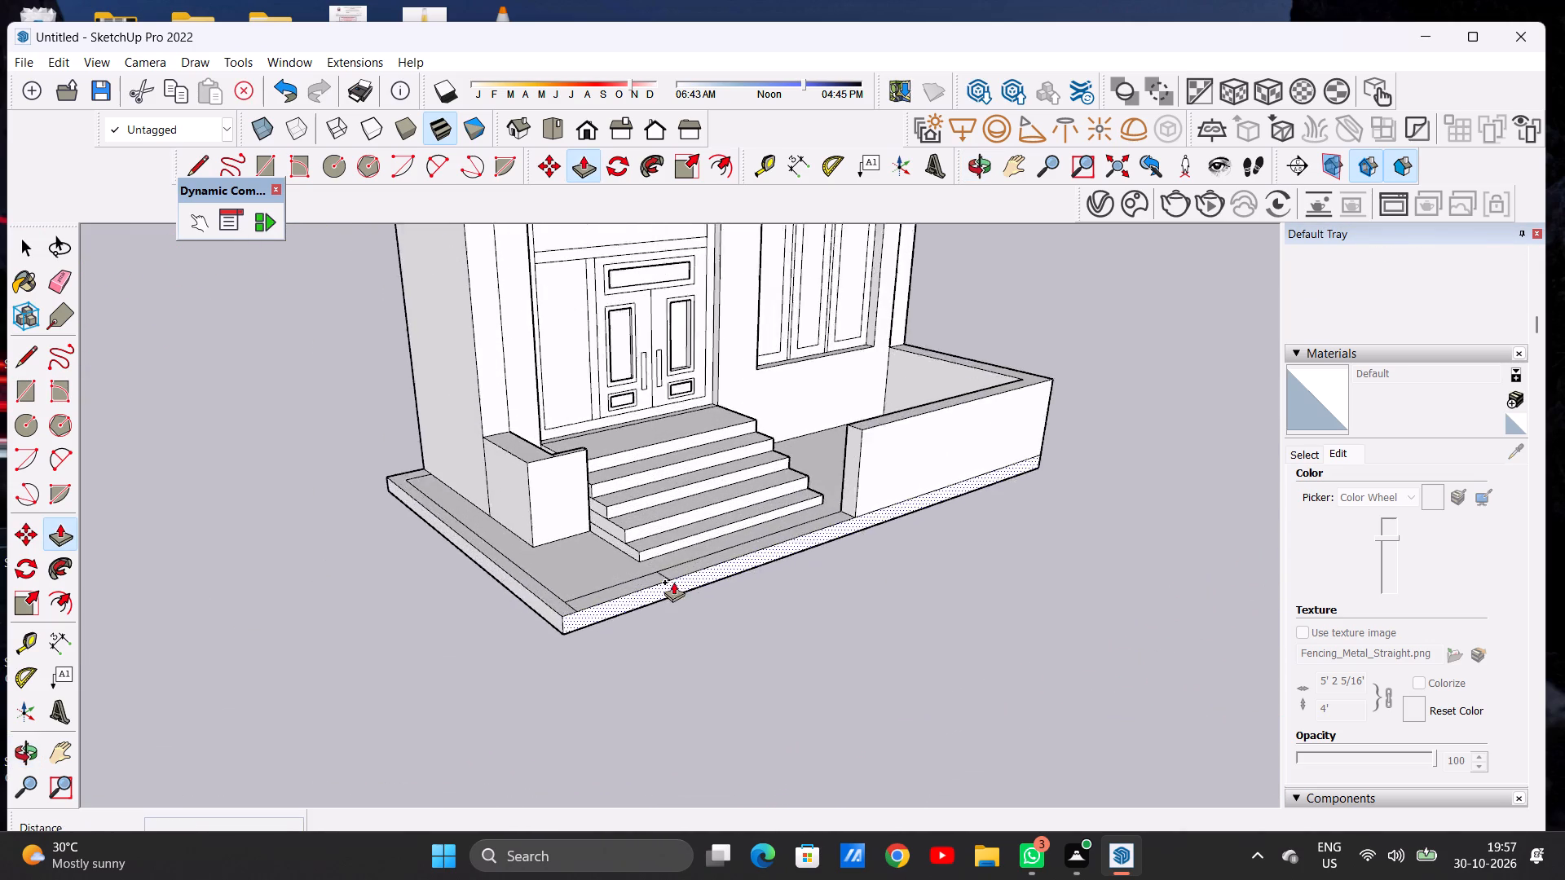
pyautogui.scroll(5, 673, 582)
pyautogui.moveTo(610, 599); pyautogui.dragTo(578, 708, button='middle')
pyautogui.scroll(7, 575, 706)
pyautogui.press('space')
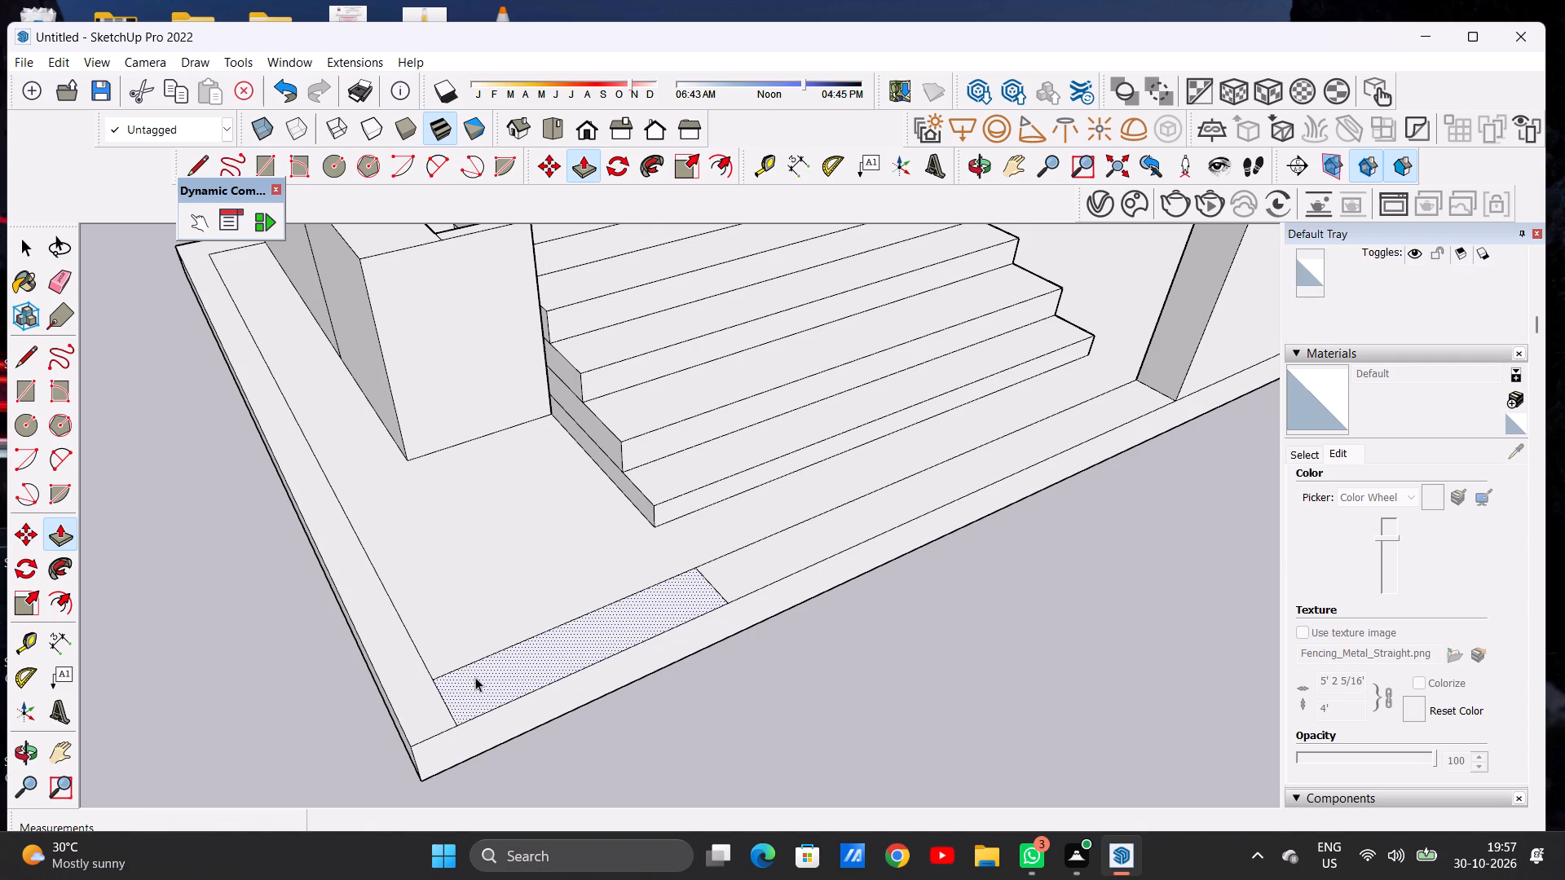
pyautogui.press('e')
pyautogui.press('space')
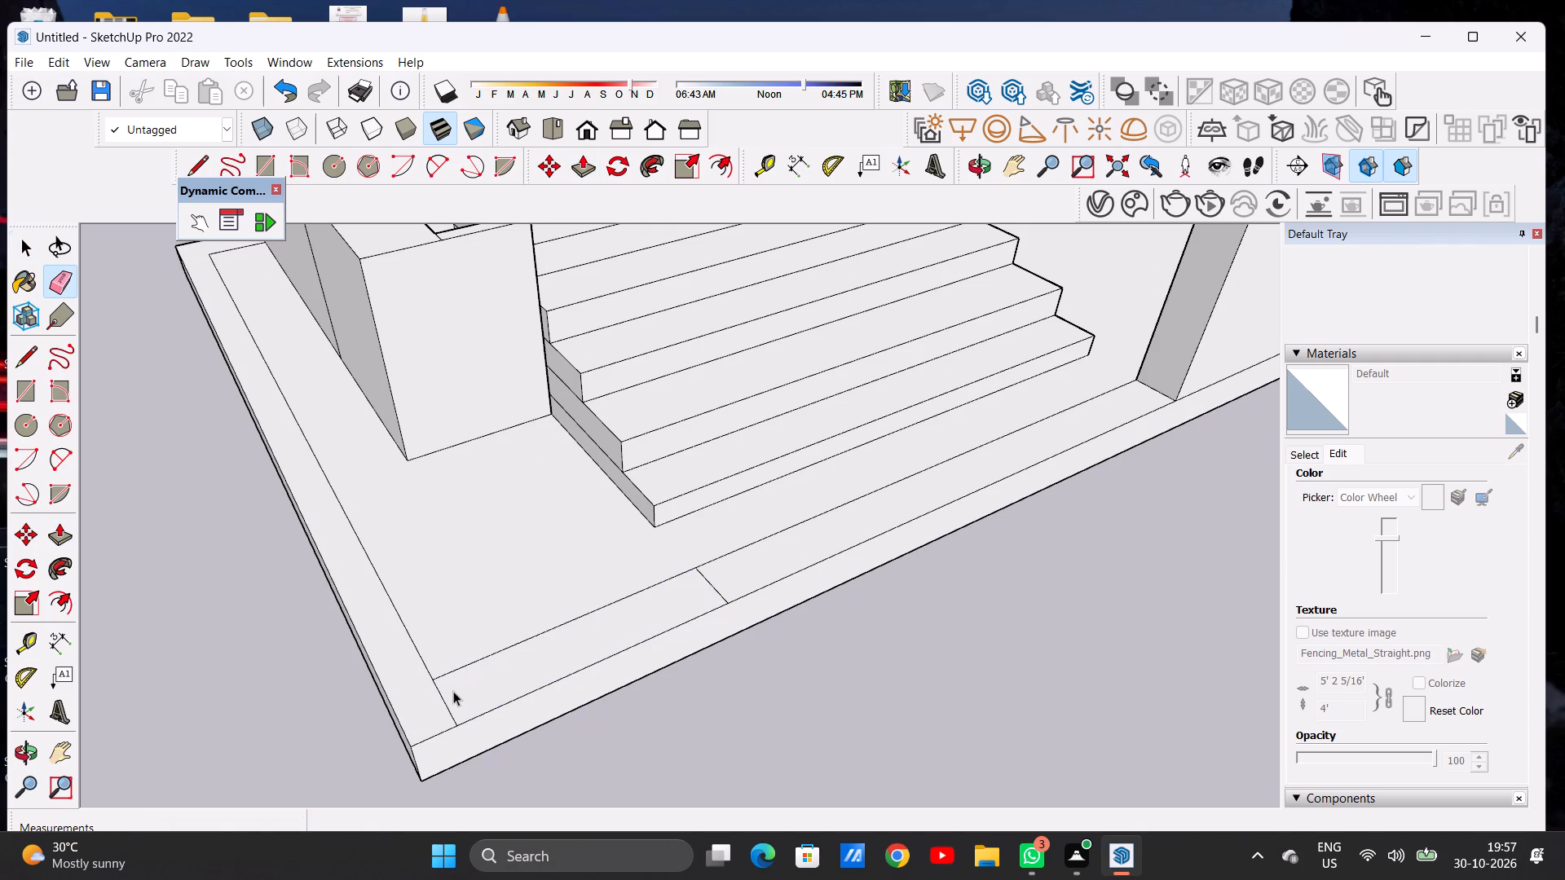
pyautogui.press('p')
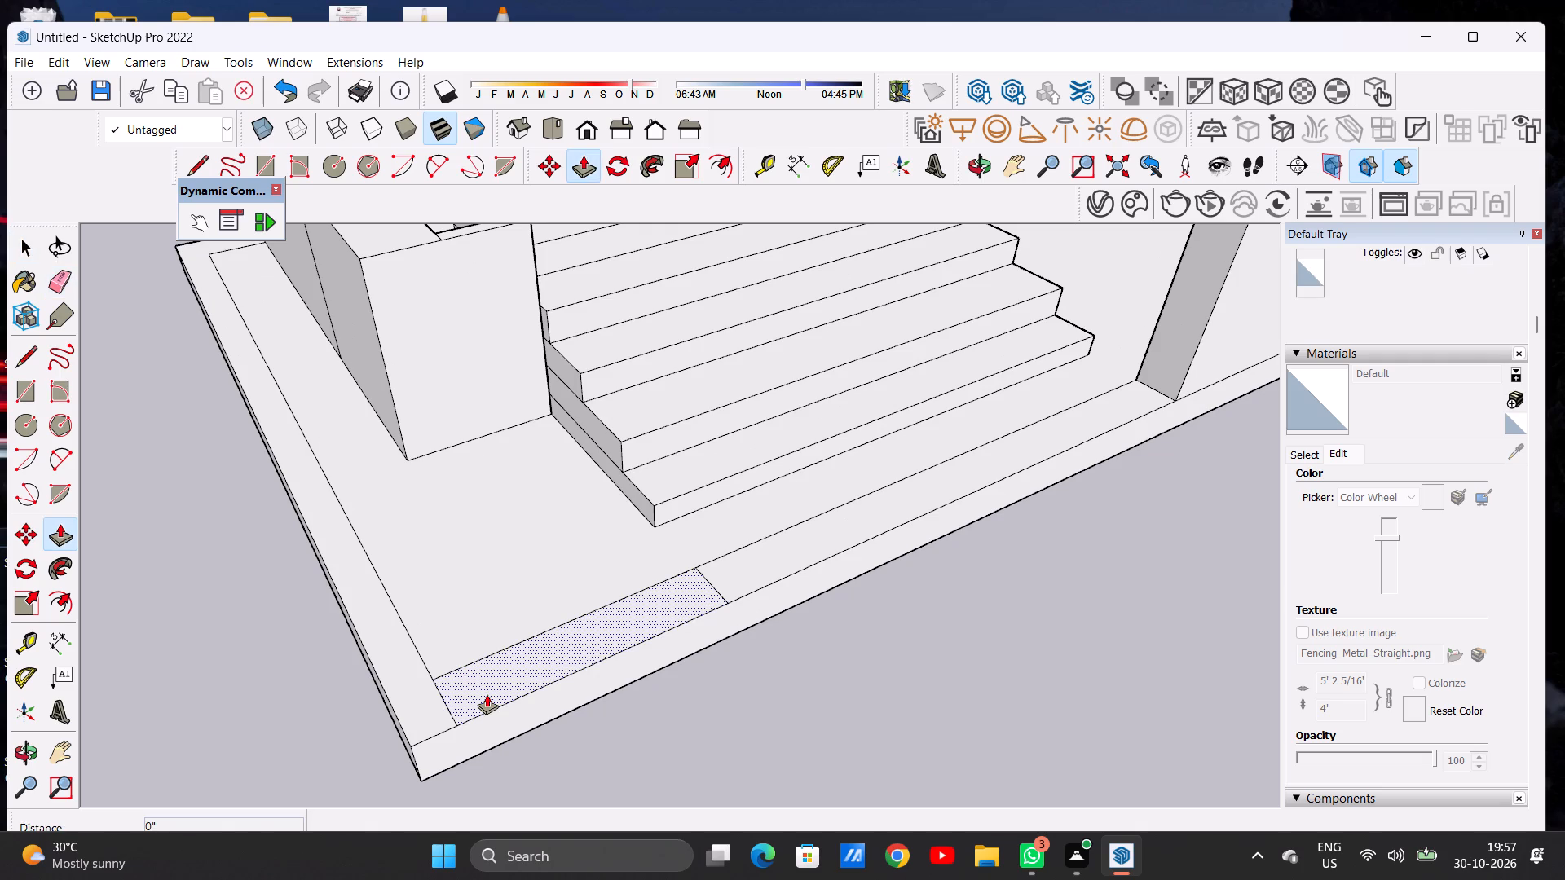
pyautogui.click(487, 694)
pyautogui.scroll(-2, 474, 620)
pyautogui.scroll(1, 478, 626)
pyautogui.scroll(-9, 479, 626)
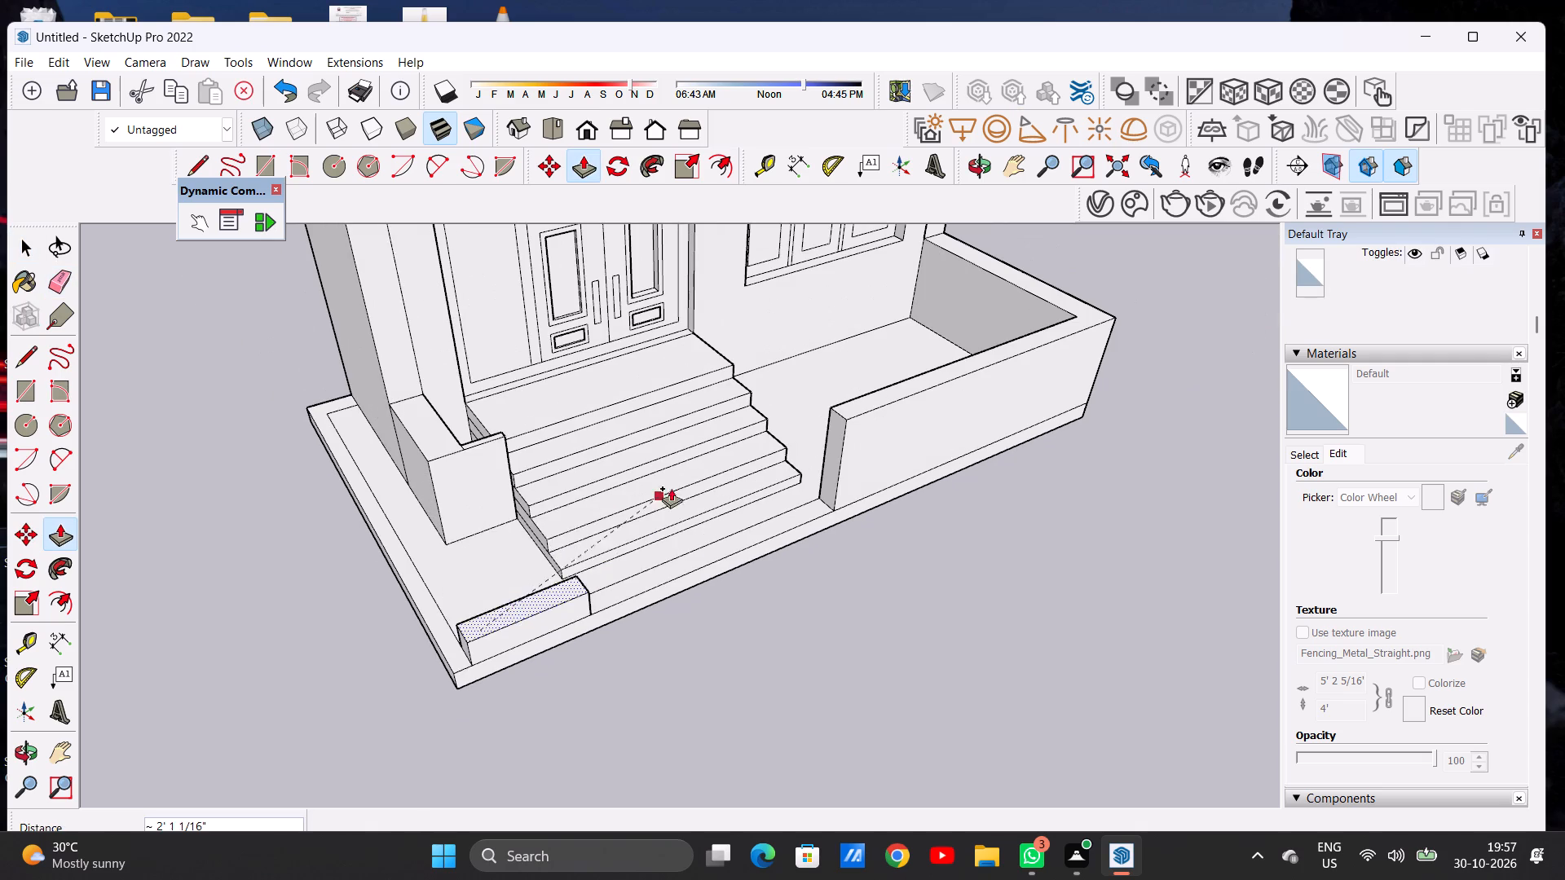
pyautogui.click(842, 420)
# Push/Pull the long side border strip on the door side up 8' 1 9/16", level with the adjoining short front wall.
pyautogui.scroll(4, 467, 662)
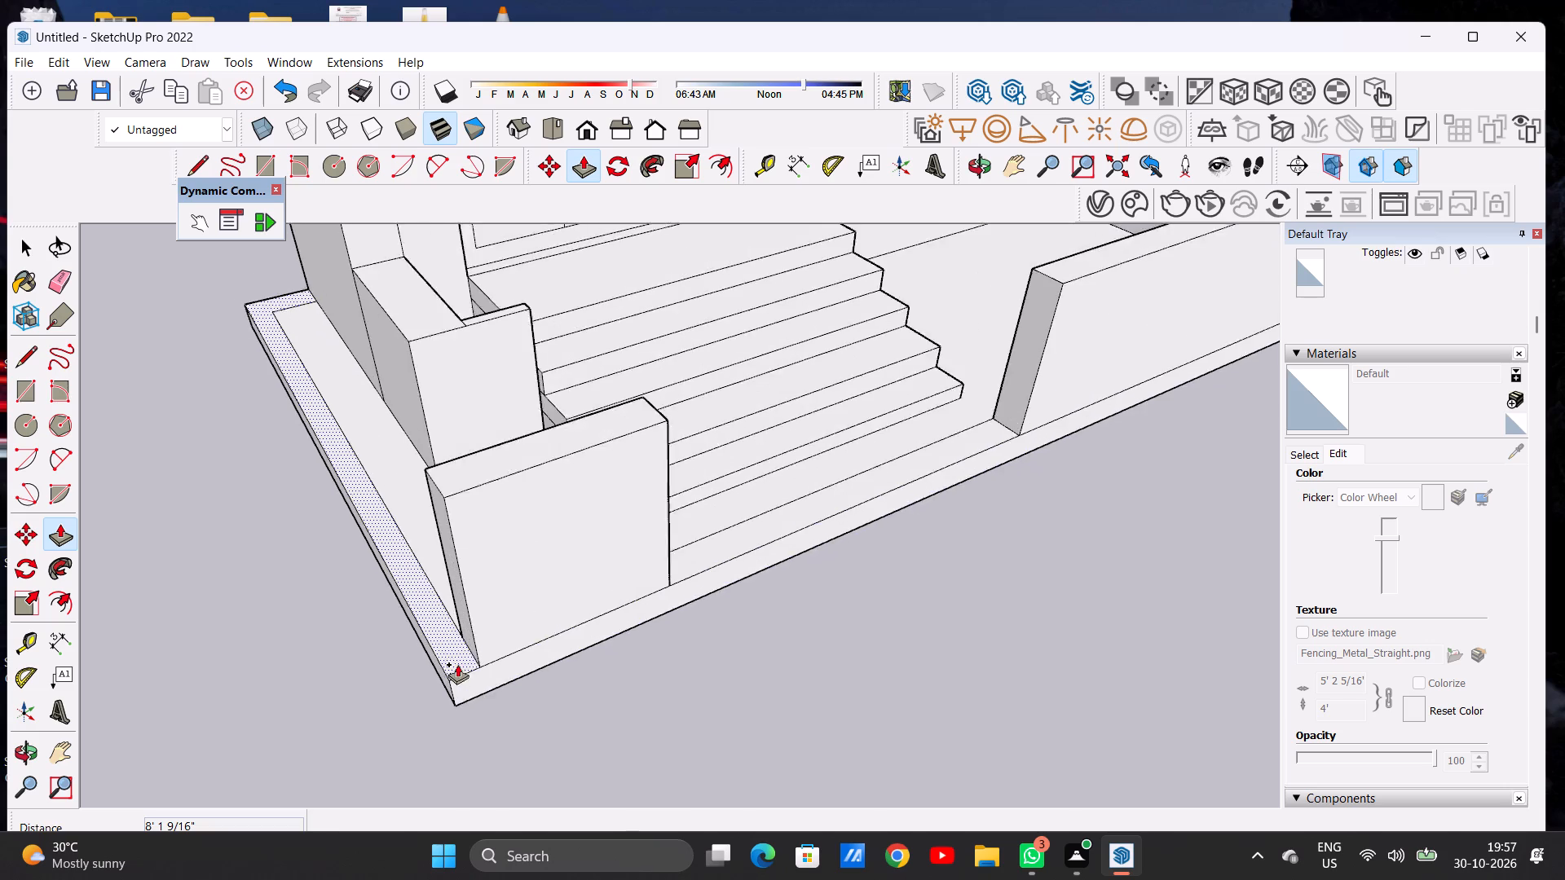
pyautogui.scroll(3, 457, 664)
pyautogui.click(463, 653)
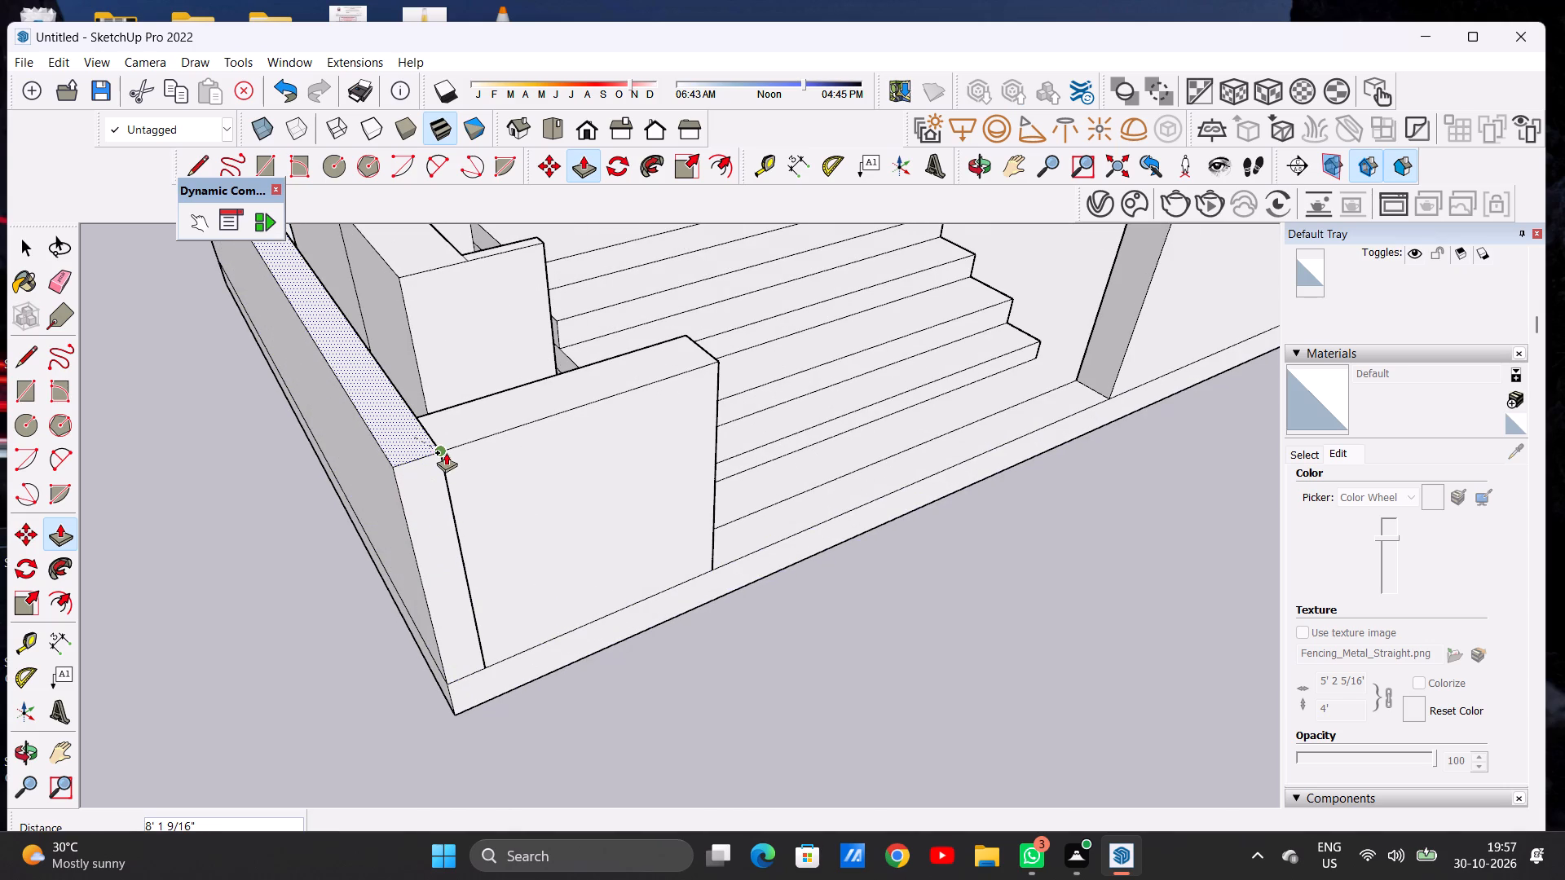
pyautogui.click(446, 452)
pyautogui.press('space')
# Apply Fencing Metal Straight from the Landscaping, Fencing materials to the front face of the window-side boundary wall.
pyautogui.scroll(-15, 535, 552)
pyautogui.moveTo(726, 553); pyautogui.dragTo(660, 506, button='middle')
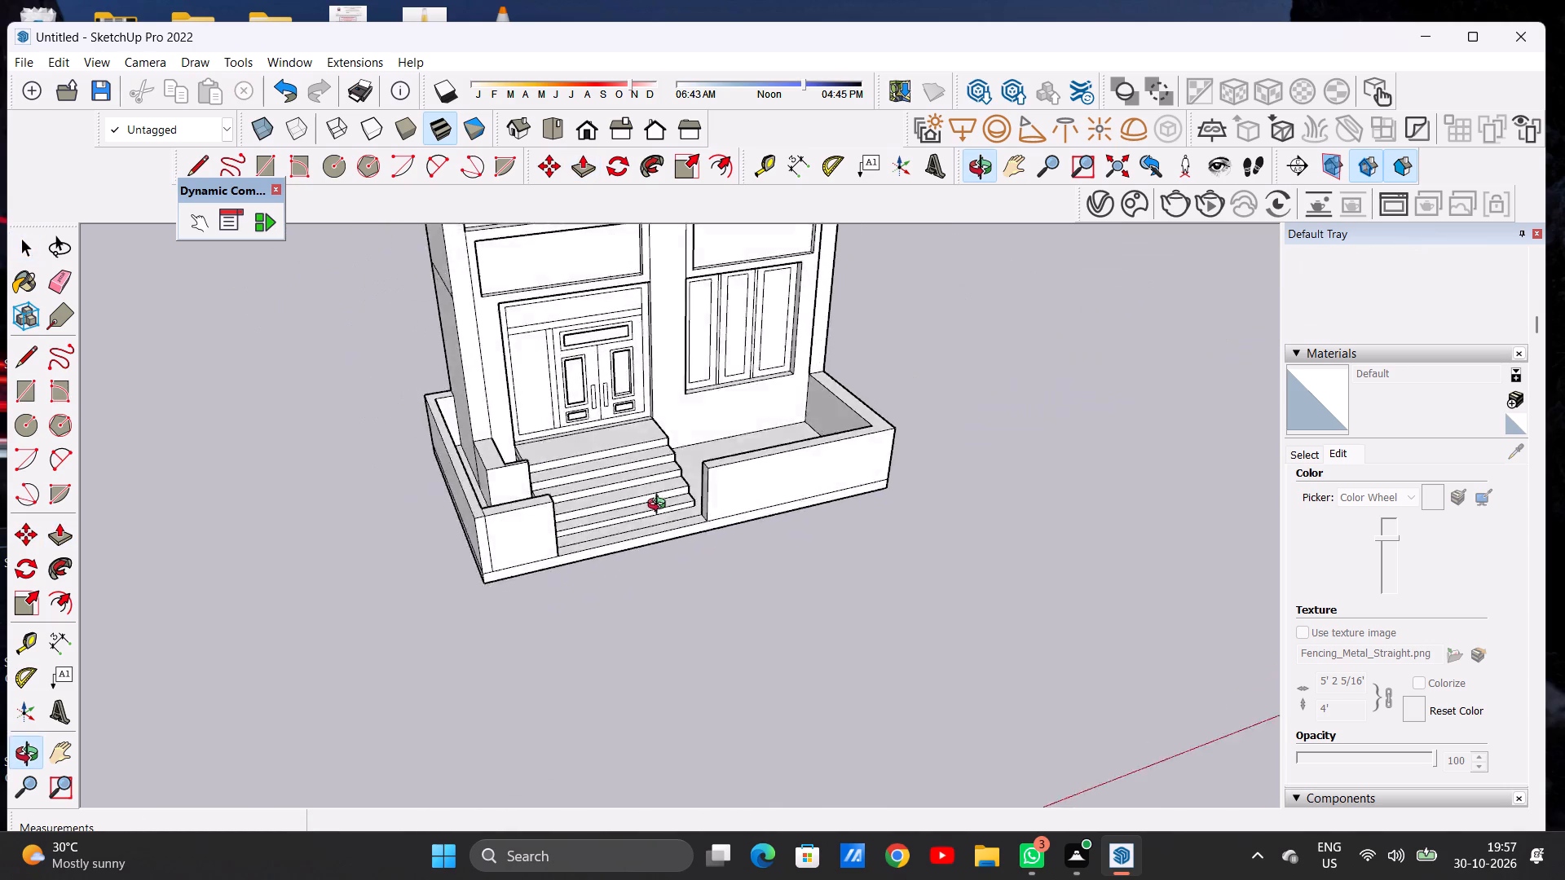
pyautogui.moveTo(660, 506); pyautogui.dragTo(591, 436, button='middle')
pyautogui.scroll(-5, 462, 525)
pyautogui.moveTo(626, 556); pyautogui.dragTo(562, 481, button='middle')
pyautogui.scroll(2, 706, 482)
pyautogui.scroll(-1, 706, 482)
pyautogui.scroll(1, 706, 482)
pyautogui.scroll(-2, 706, 482)
pyautogui.scroll(2, 706, 482)
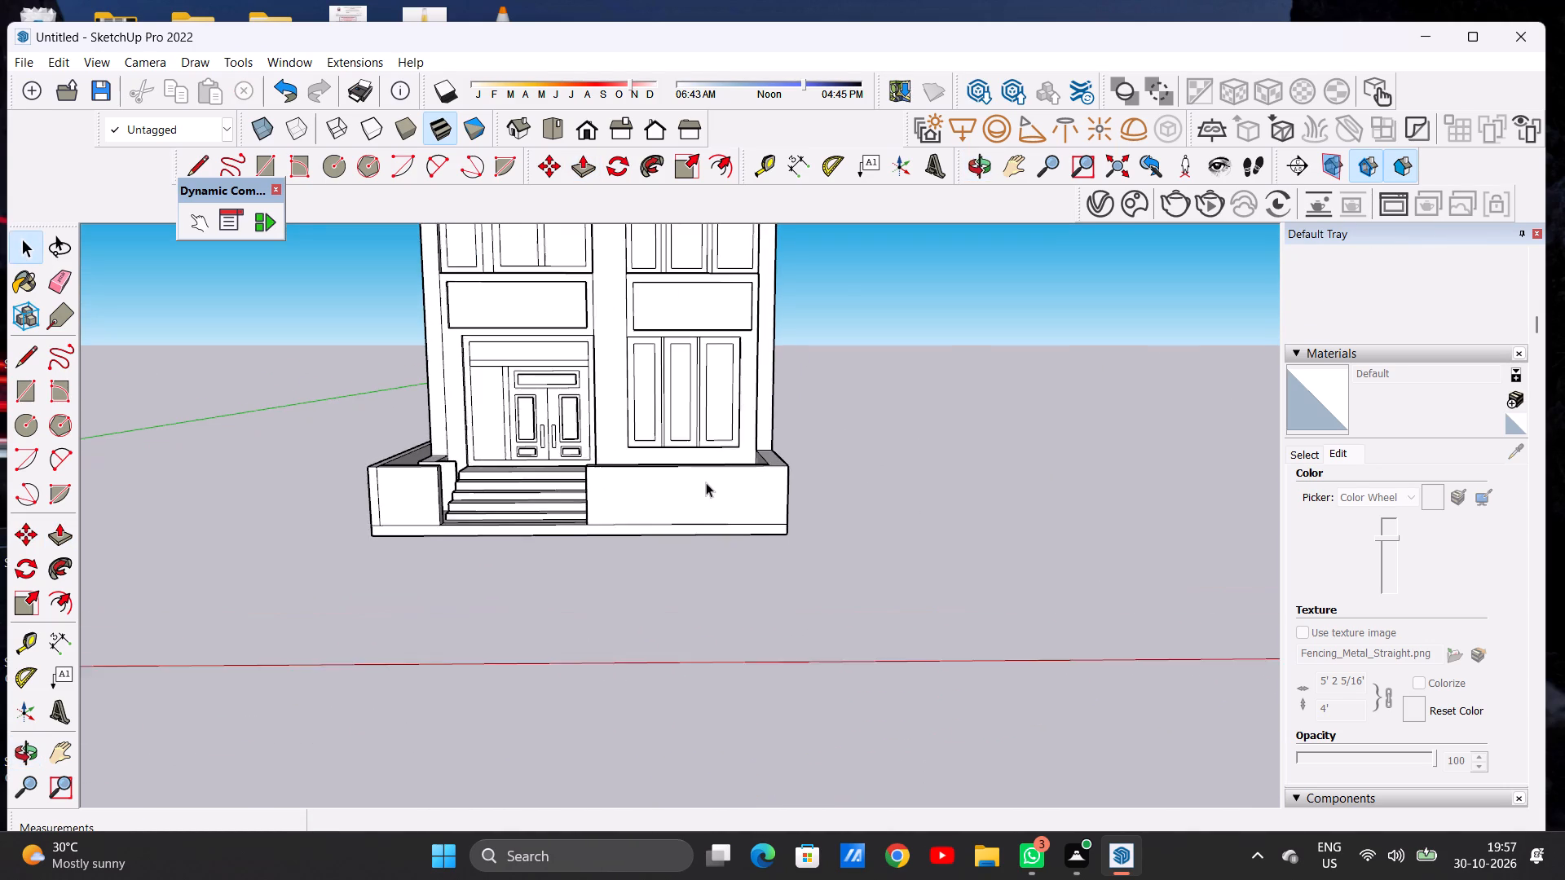
pyautogui.scroll(2, 706, 482)
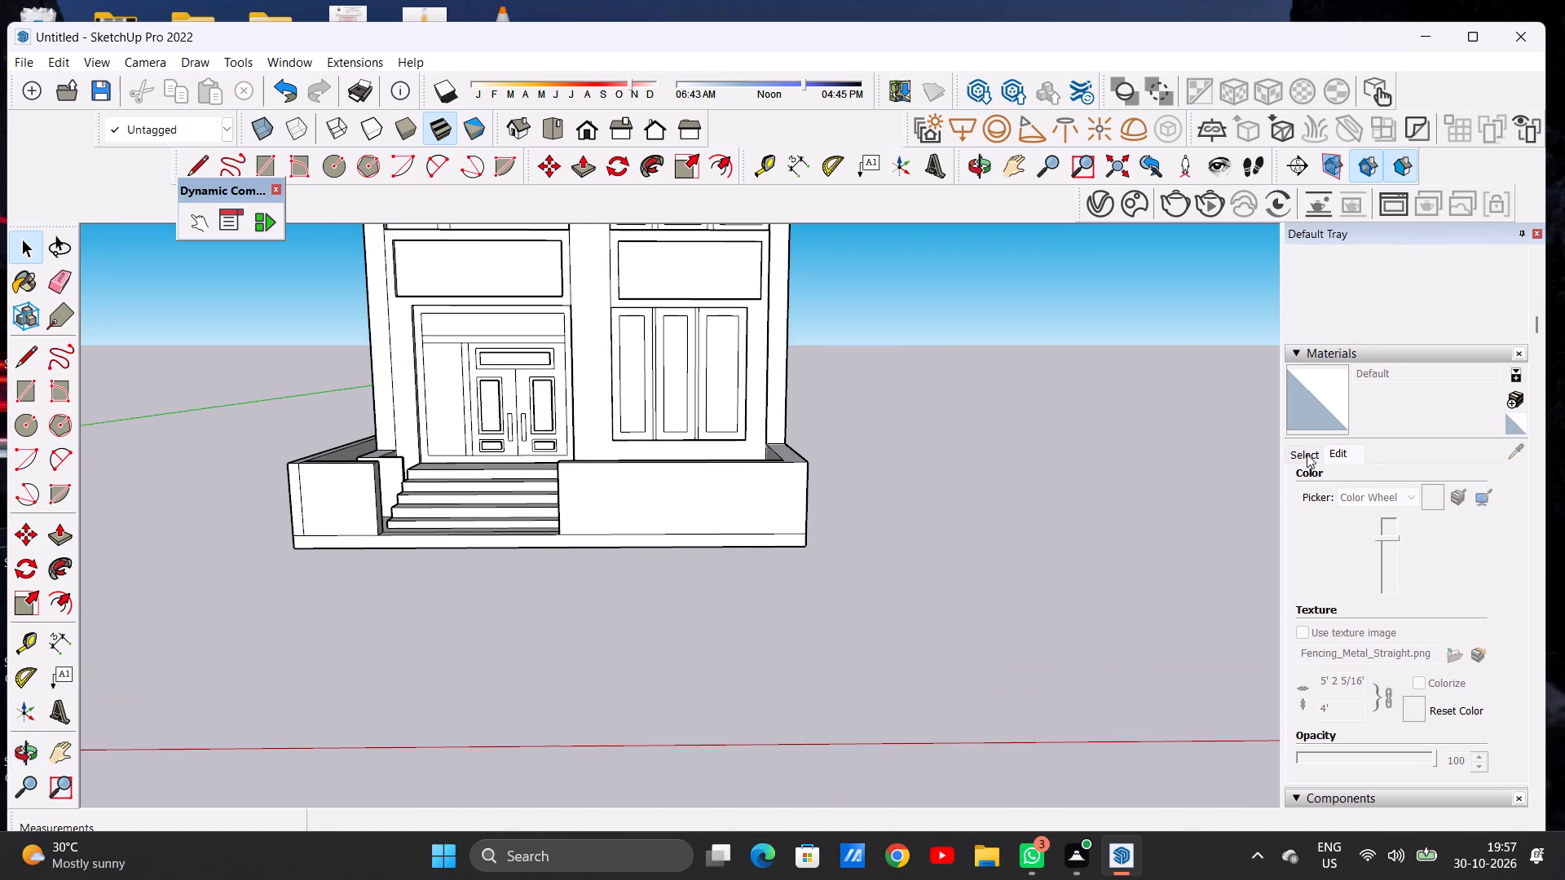
pyautogui.click(1307, 454)
pyautogui.click(1468, 568)
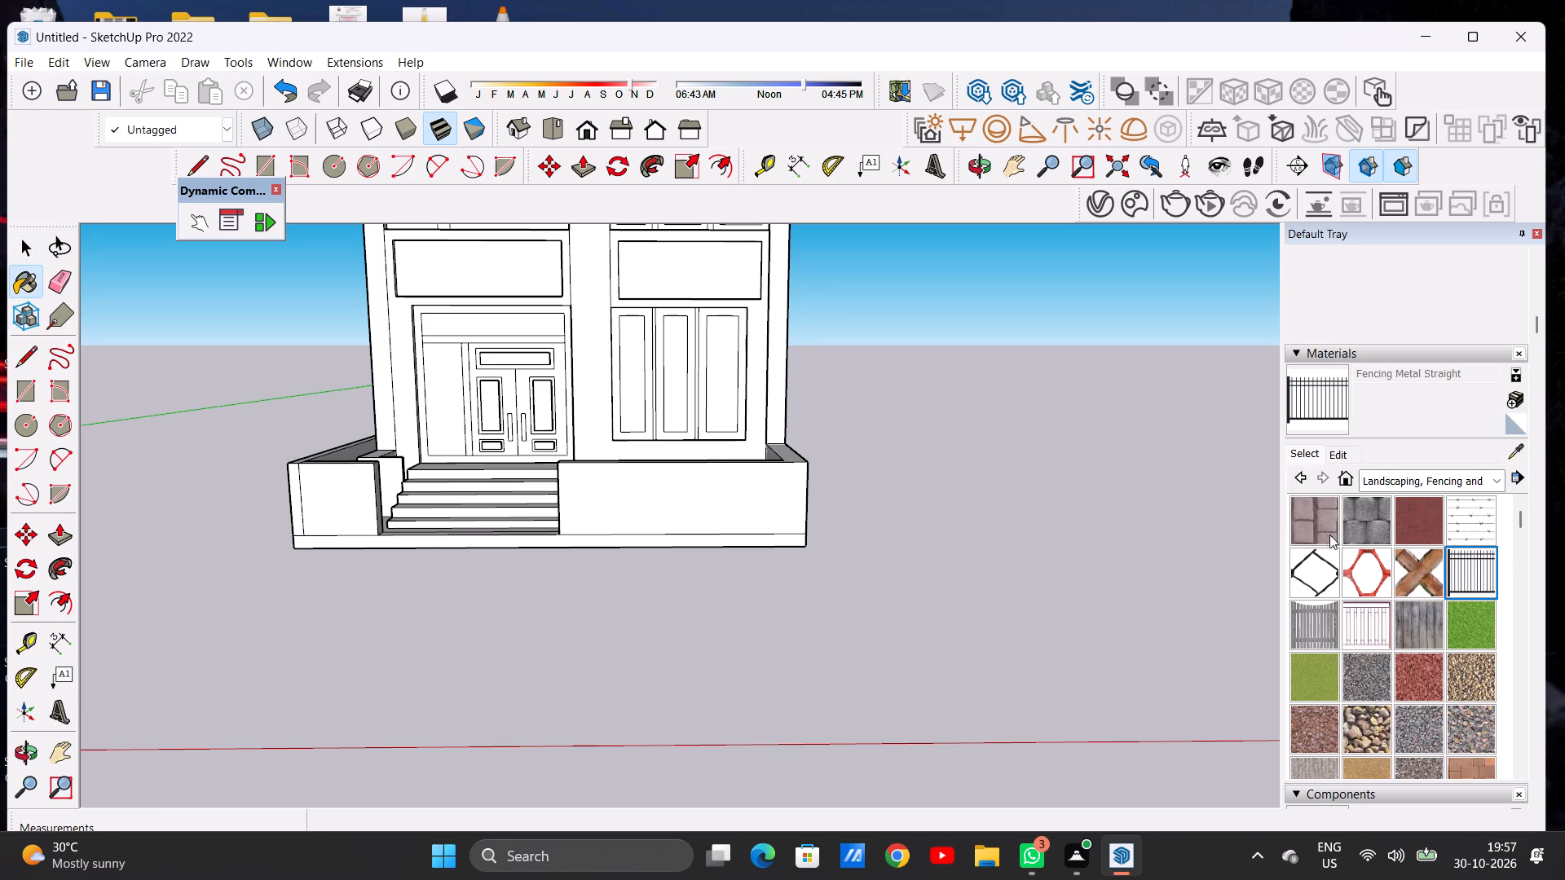
pyautogui.click(737, 500)
# Set the Fencing Metal Straight texture height to 10', keeping its width-to-height proportions linked.
pyautogui.scroll(2, 738, 500)
pyautogui.scroll(-1, 738, 500)
pyautogui.scroll(3, 738, 502)
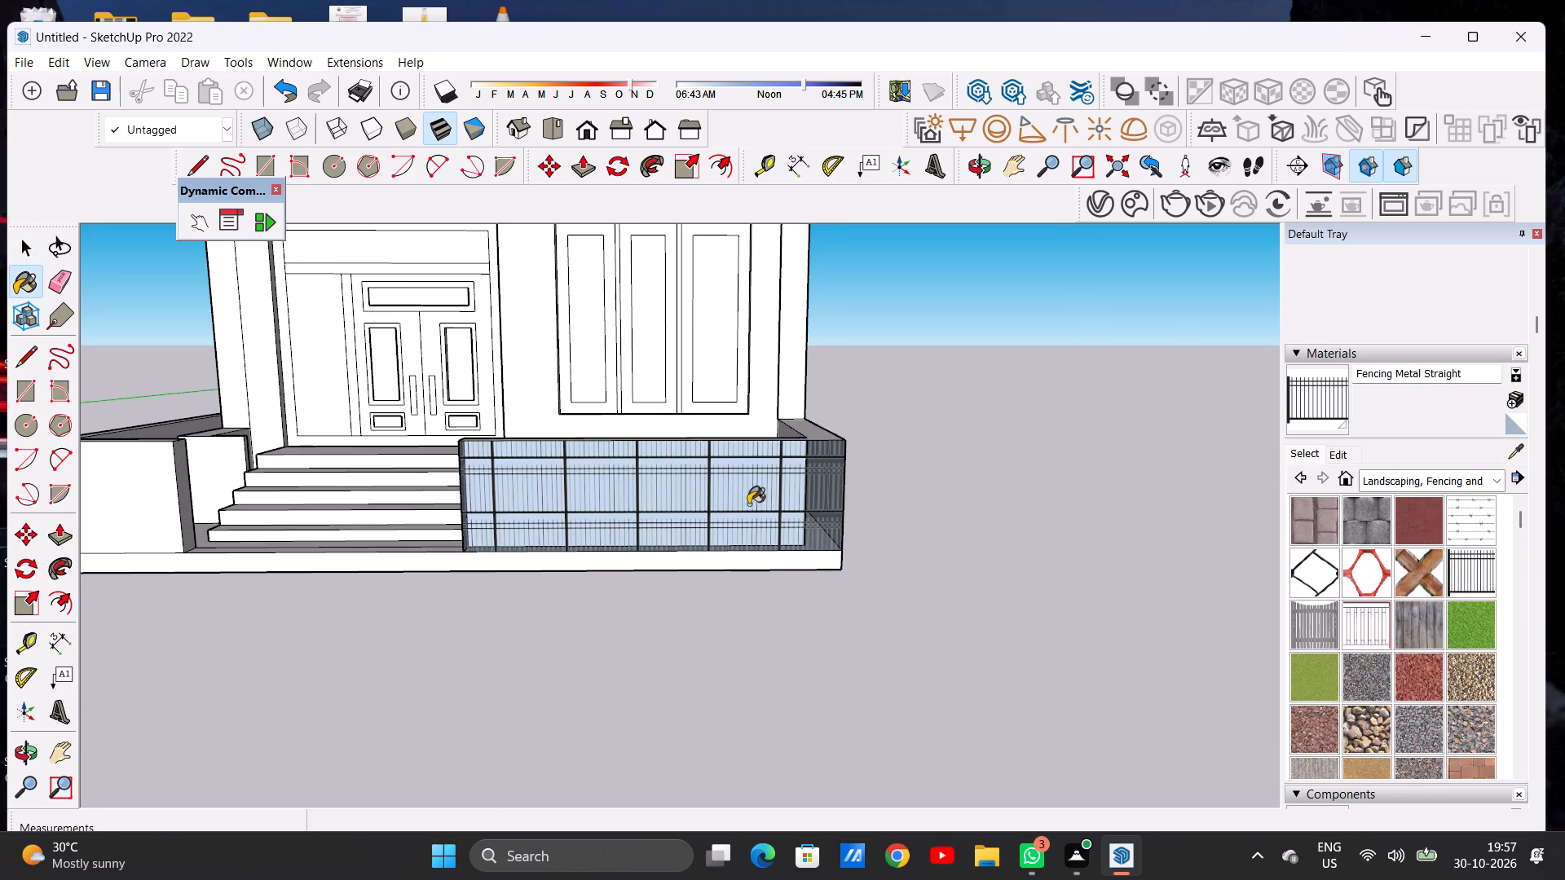
pyautogui.click(1335, 456)
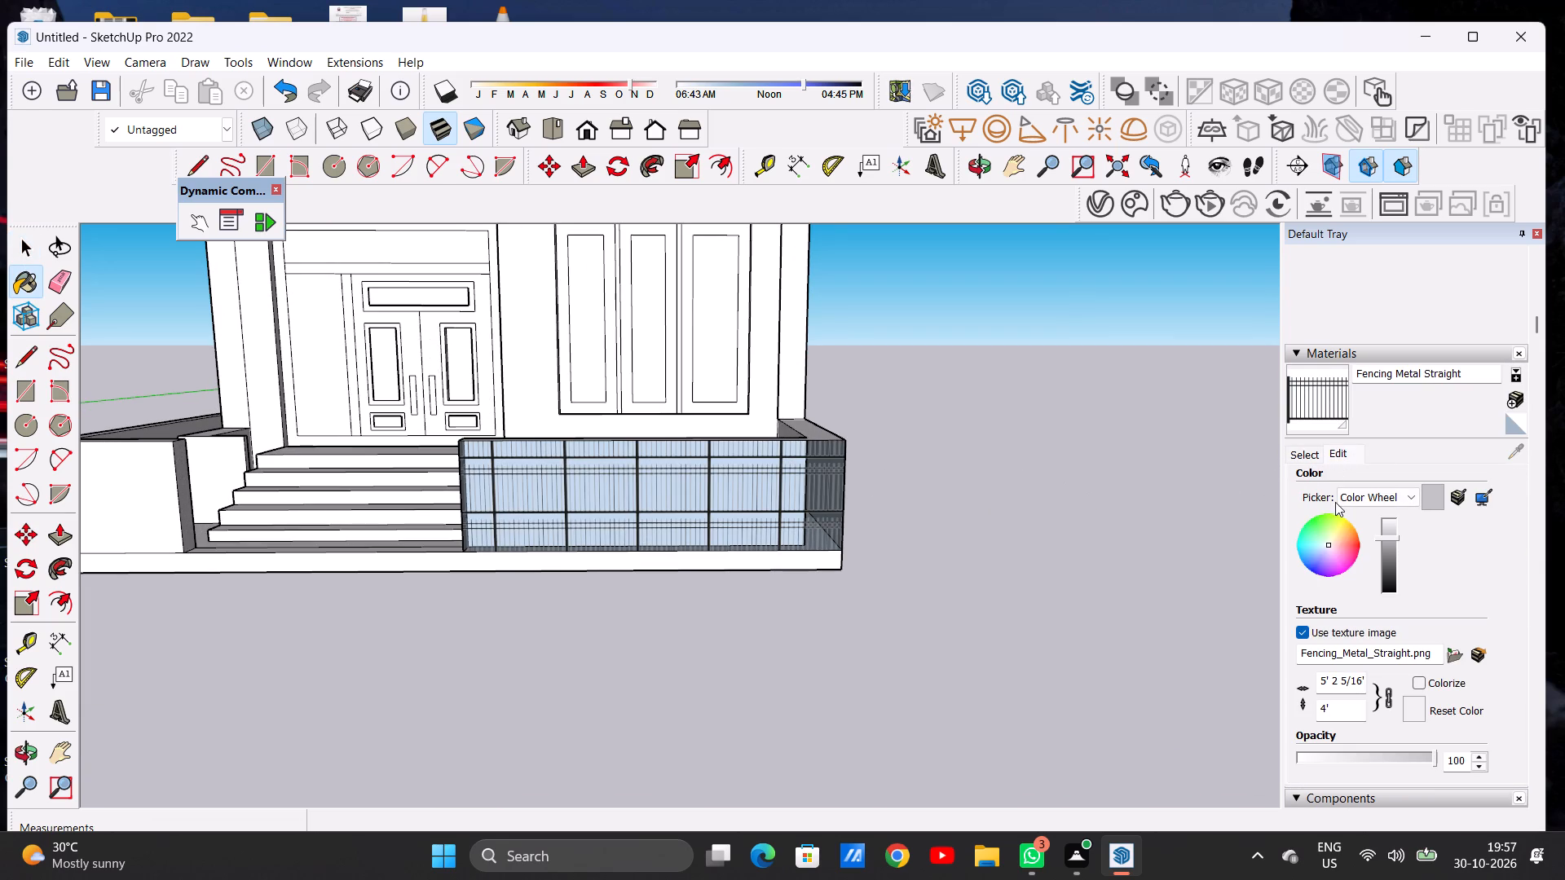
pyautogui.scroll(-2, 1328, 630)
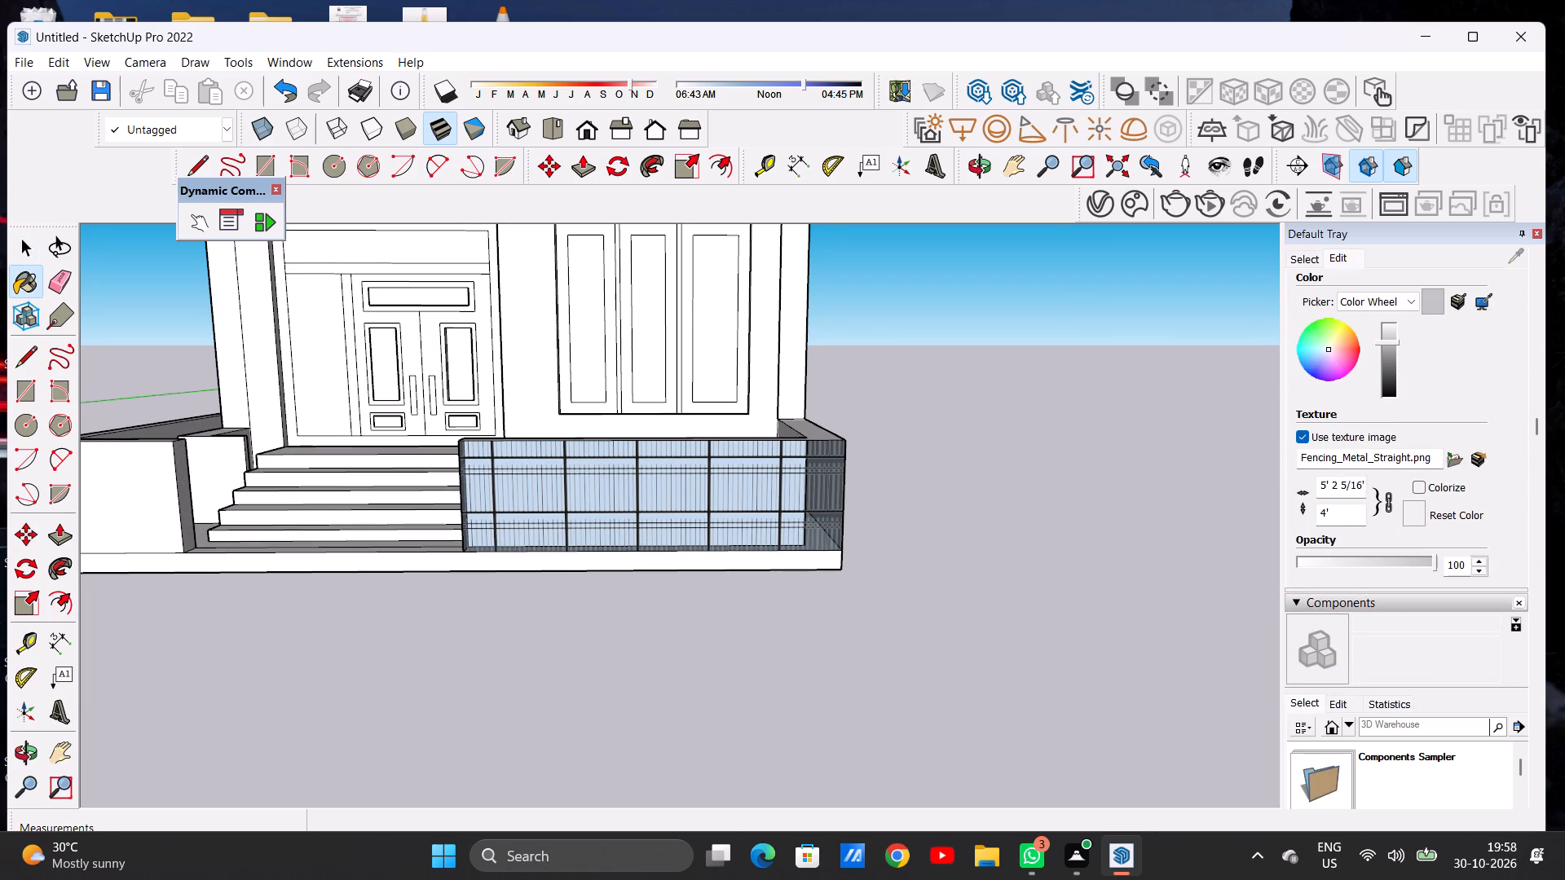
pyautogui.click(1339, 515)
pyautogui.press('BackSpace')
pyautogui.press('BackSpace')
pyautogui.press('BackSpace')
pyautogui.press('BackSpace')
pyautogui.press('BackSpace')
pyautogui.press('BackSpace')
pyautogui.press('BackSpace')
pyautogui.press('BackSpace')
pyautogui.press('BackSpace')
pyautogui.press('BackSpace')
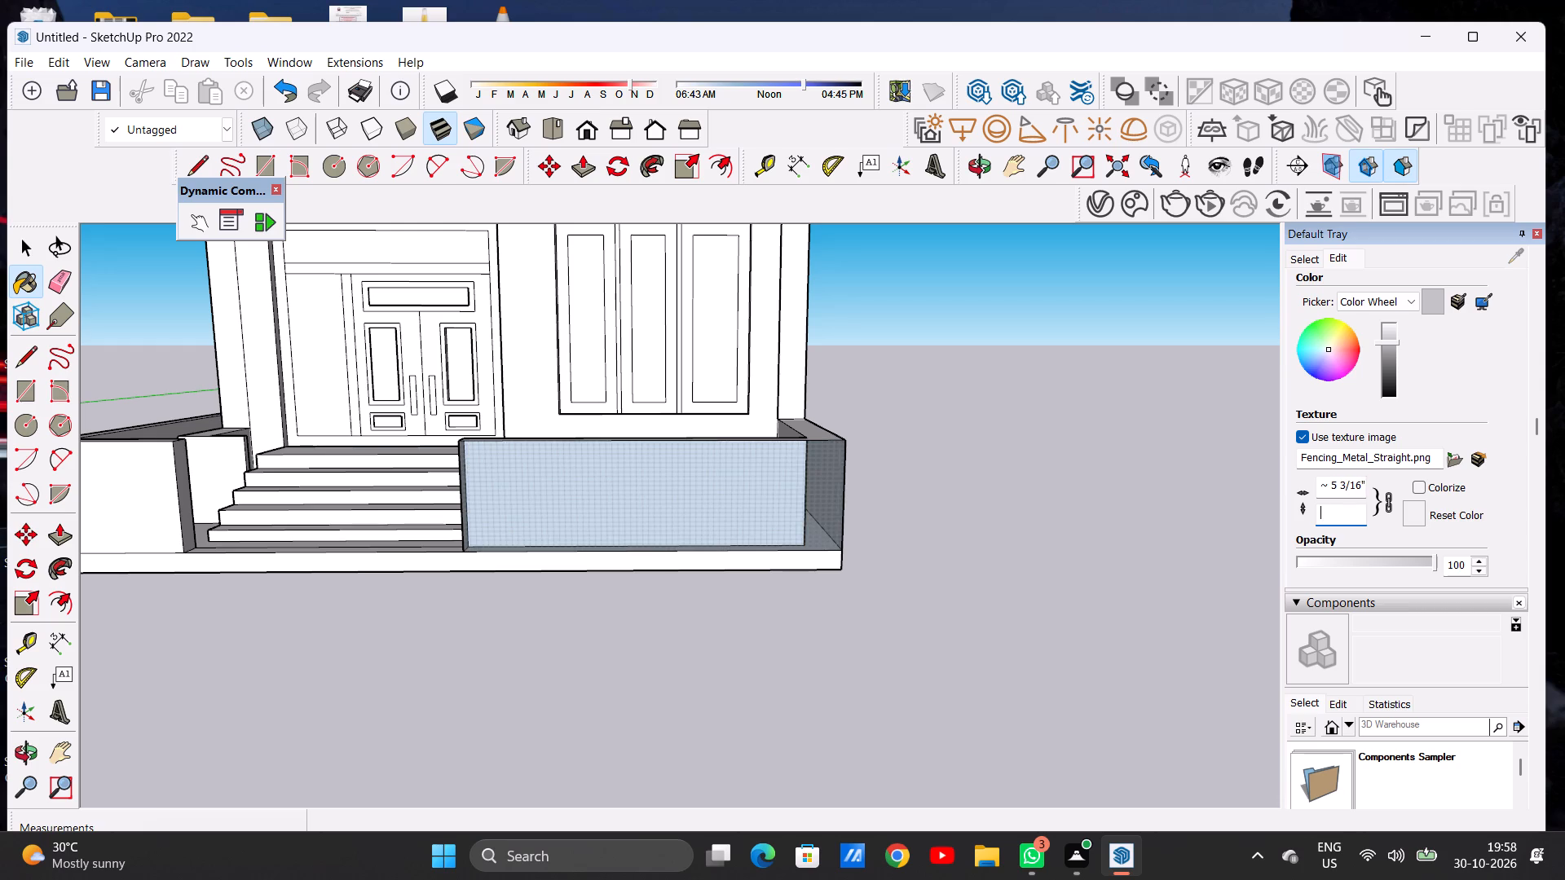
pyautogui.write("10'")
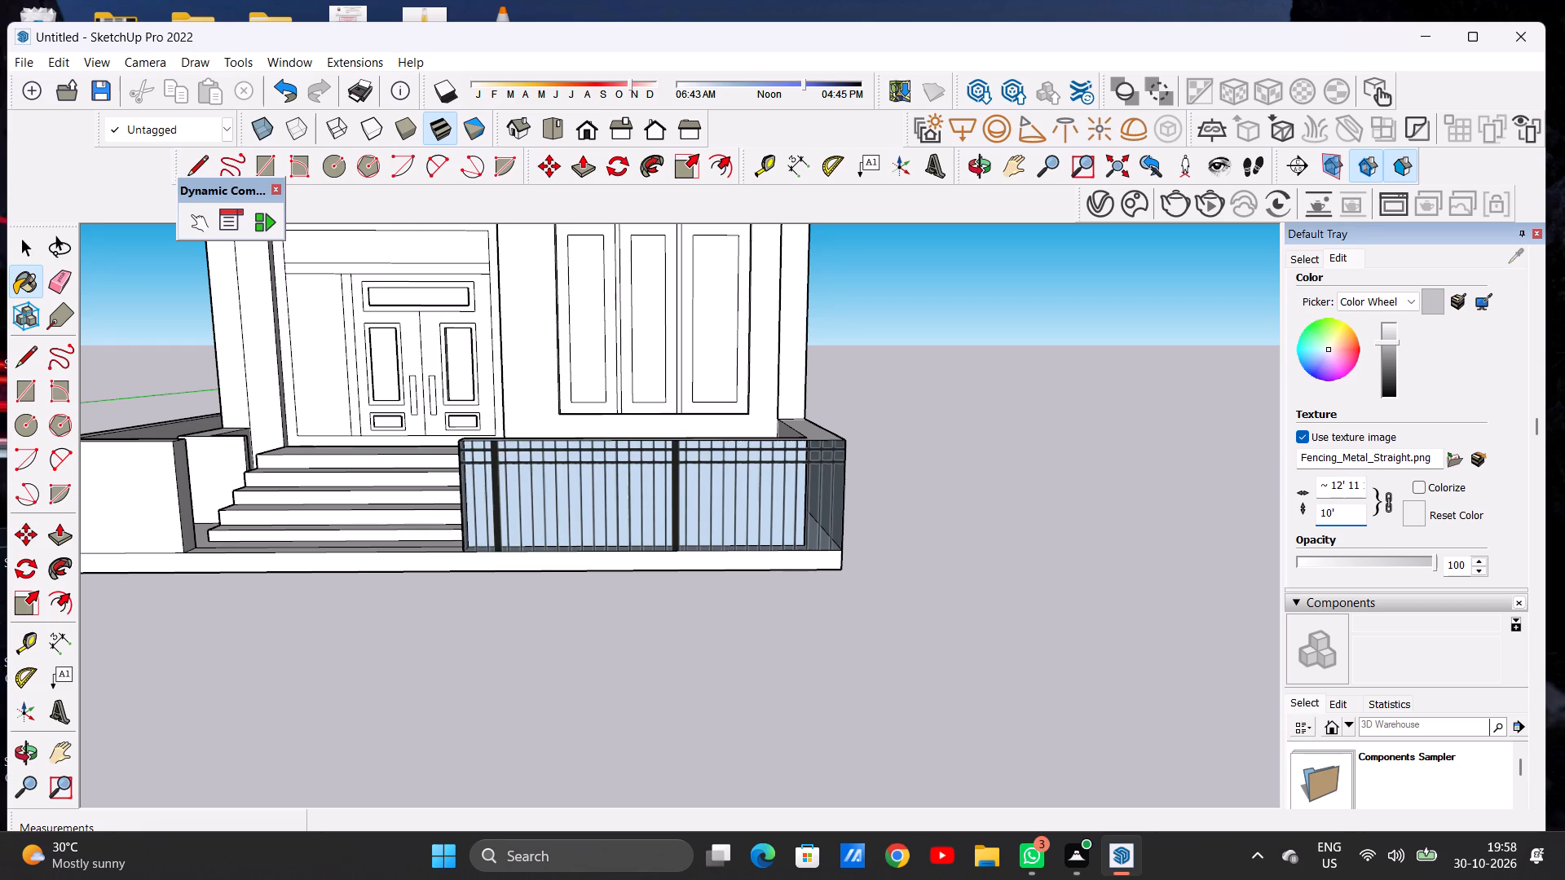
pyautogui.press('Return')
# Apply the rescaled Fencing Metal Straight to the outer and inner faces of the window-side boundary wall's side section.
pyautogui.scroll(2, 899, 495)
pyautogui.scroll(-1, 724, 508)
pyautogui.scroll(10, 575, 514)
pyautogui.scroll(-1, 522, 474)
pyautogui.scroll(1, 522, 474)
pyautogui.moveTo(550, 514); pyautogui.dragTo(544, 450, button='middle')
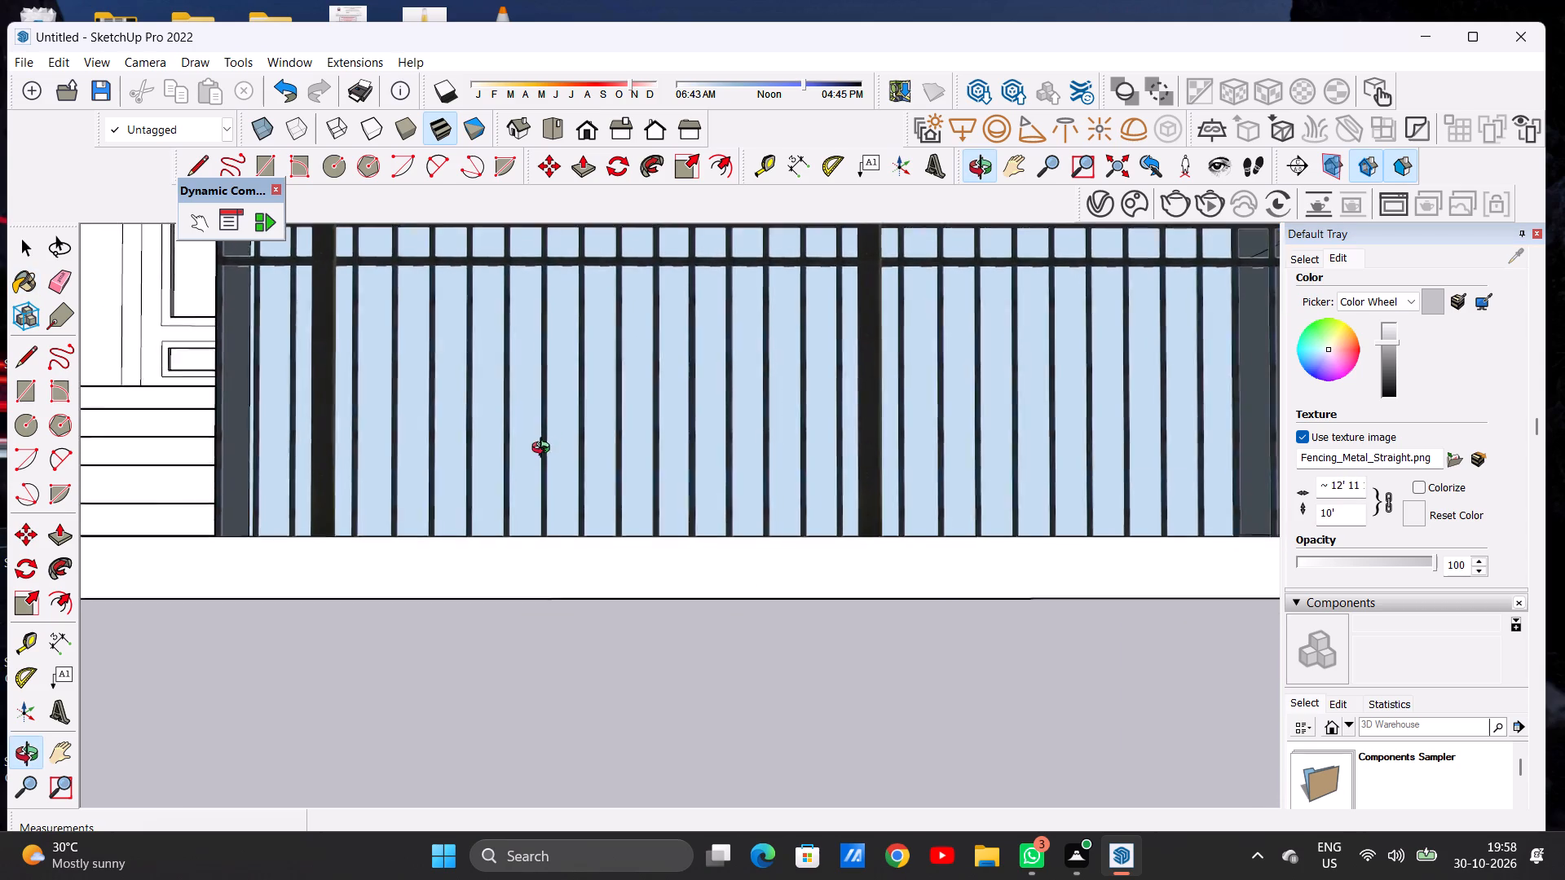
pyautogui.moveTo(544, 450); pyautogui.dragTo(533, 543, button='middle')
pyautogui.scroll(-13, 534, 548)
pyautogui.moveTo(853, 494); pyautogui.dragTo(637, 500, button='middle')
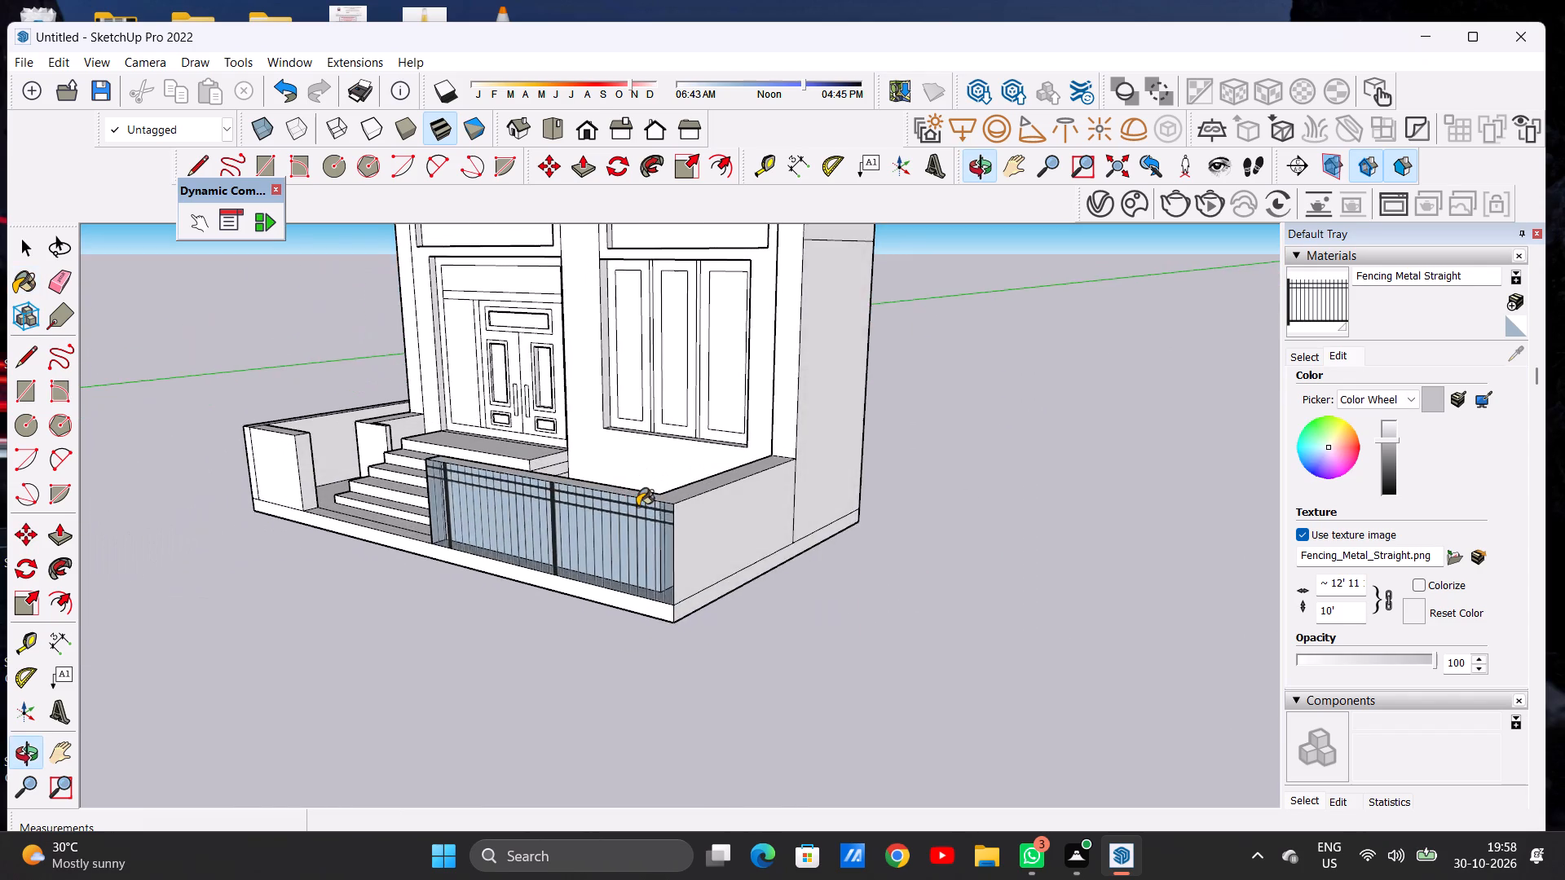
pyautogui.scroll(7, 696, 522)
pyautogui.click(690, 521)
pyautogui.scroll(-7, 694, 515)
pyautogui.moveTo(590, 537); pyautogui.dragTo(873, 487, button='middle')
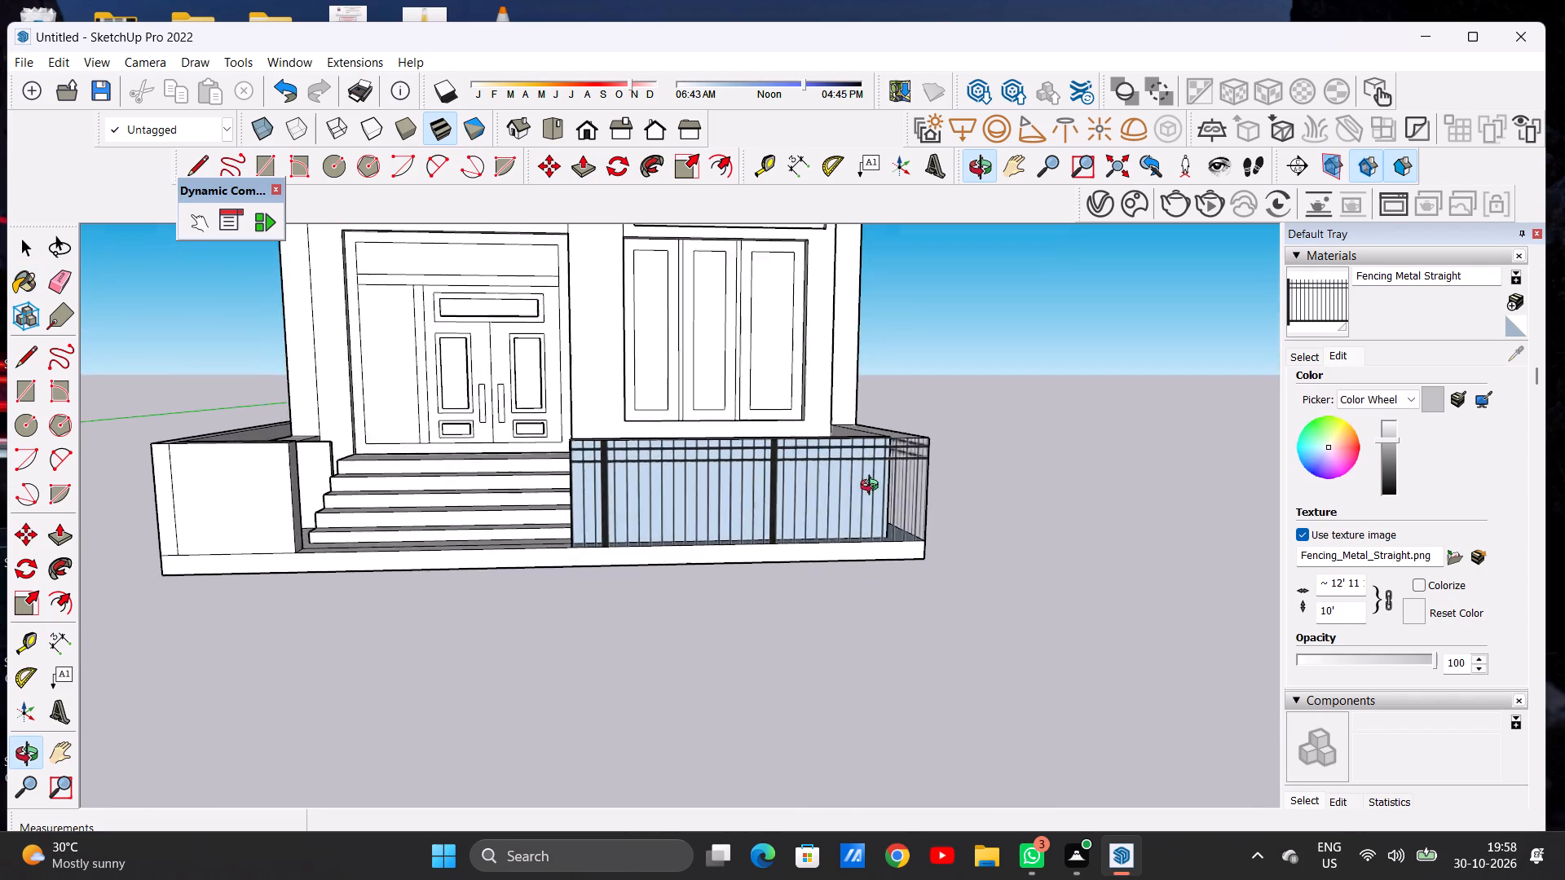
pyautogui.moveTo(873, 487); pyautogui.dragTo(897, 486, button='middle')
pyautogui.moveTo(691, 488); pyautogui.dragTo(1001, 557, button='middle')
pyautogui.scroll(7, 805, 385)
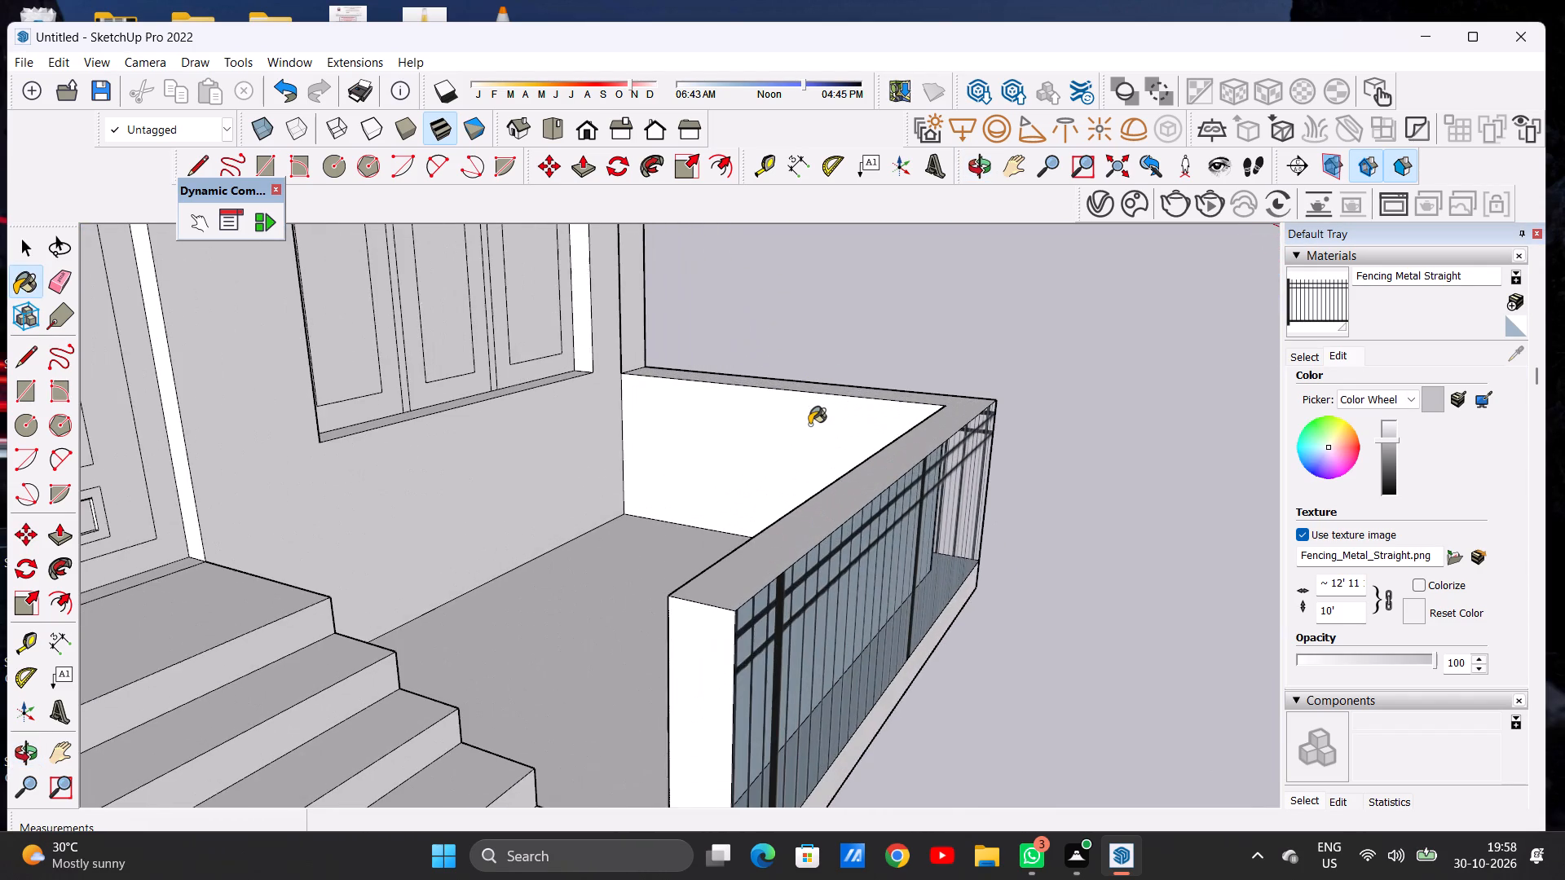
pyautogui.click(808, 422)
# Apply Fencing Metal Straight to the inner face and stair-side end face of the window-side wall's front section.
pyautogui.scroll(-6, 801, 411)
pyautogui.moveTo(770, 455); pyautogui.dragTo(938, 473, button='middle')
pyautogui.scroll(2, 752, 486)
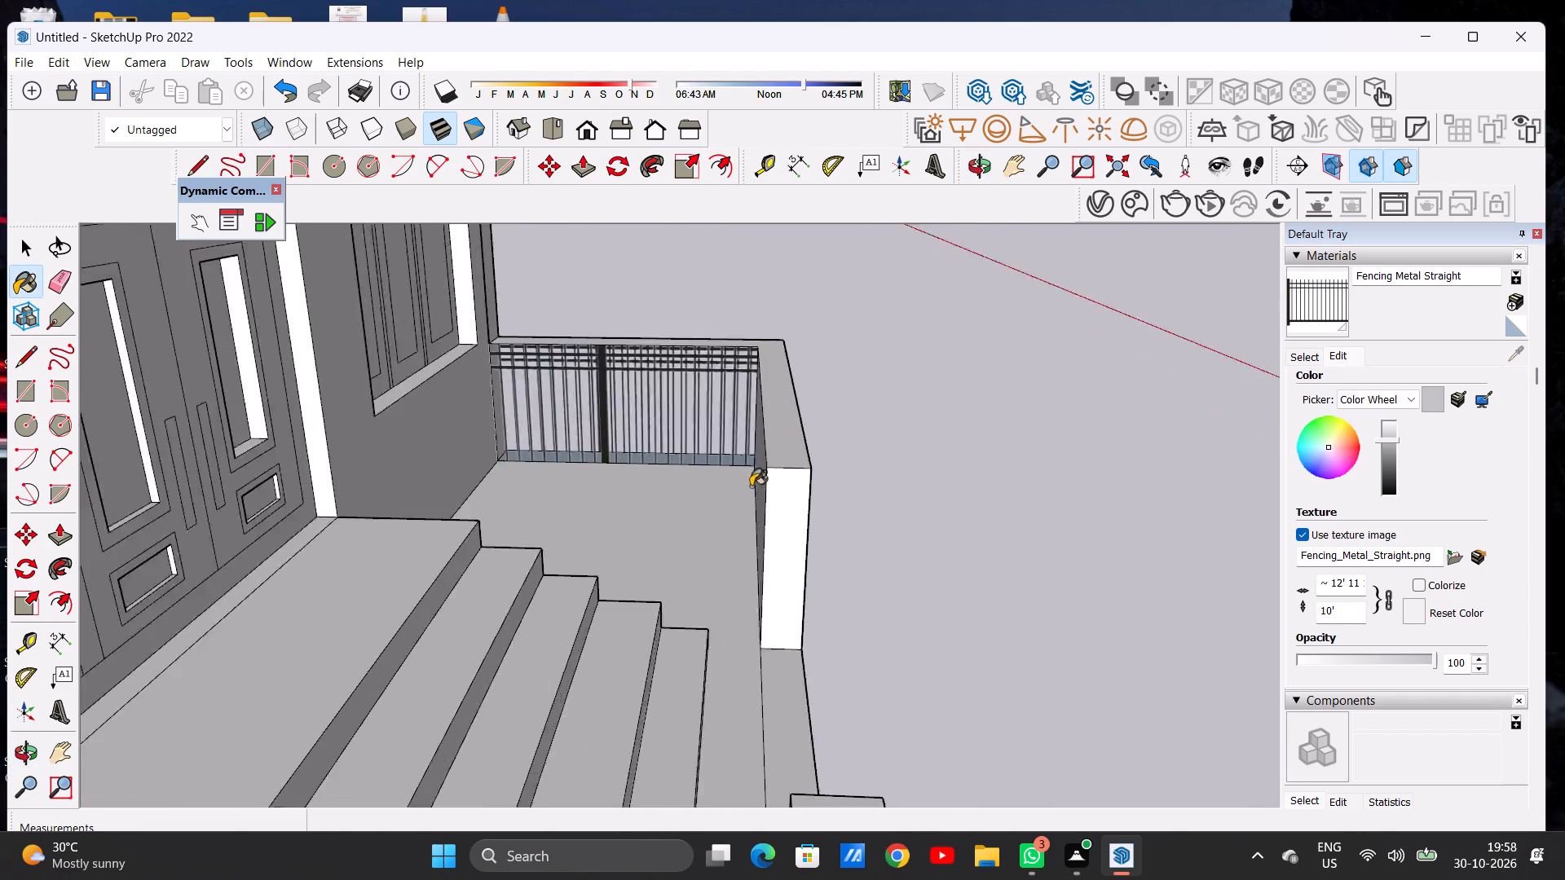
pyautogui.scroll(8, 751, 486)
pyautogui.scroll(-1, 755, 472)
pyautogui.scroll(1, 756, 471)
pyautogui.click(796, 448)
pyautogui.moveTo(873, 446); pyautogui.dragTo(615, 445, button='middle')
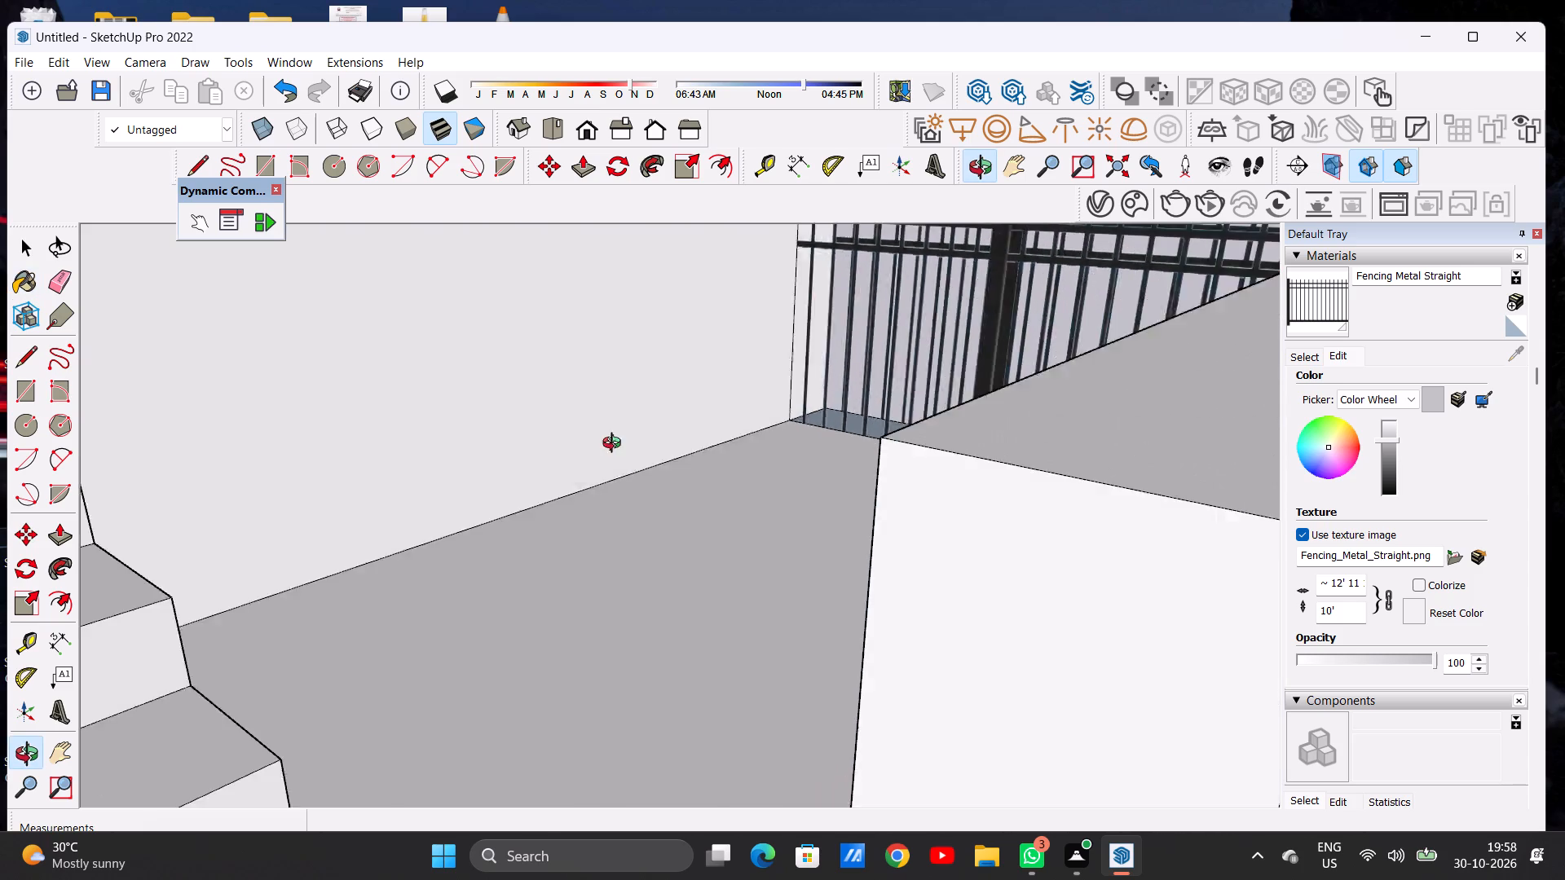
pyautogui.moveTo(615, 445); pyautogui.dragTo(609, 445, button='middle')
pyautogui.scroll(-19, 633, 452)
pyautogui.moveTo(796, 474); pyautogui.dragTo(596, 416, button='middle')
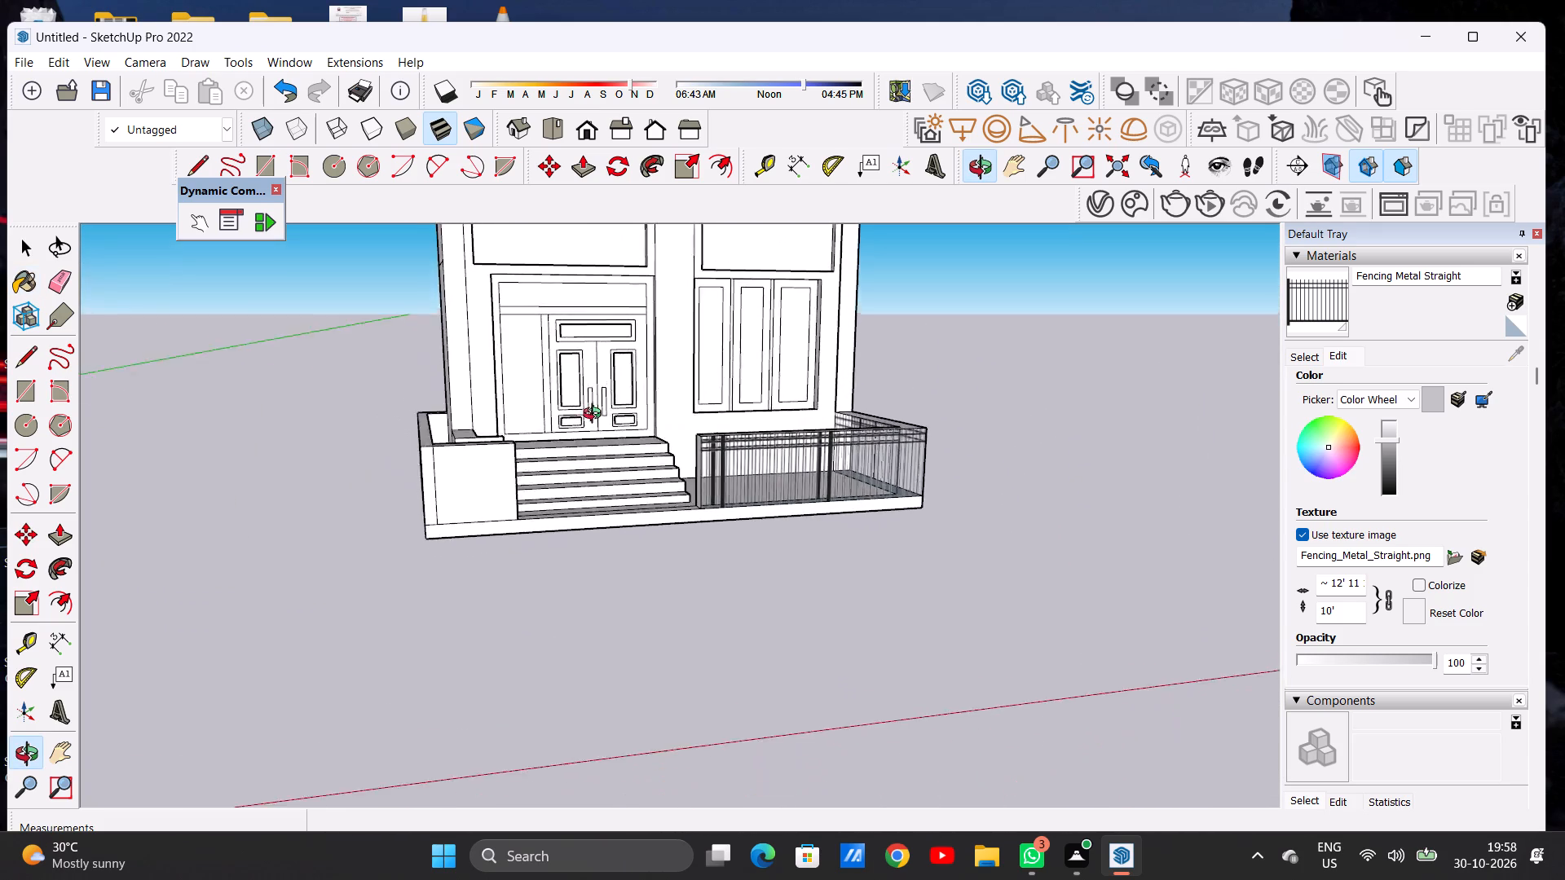
pyautogui.moveTo(596, 416); pyautogui.dragTo(760, 438, button='middle')
pyautogui.scroll(5, 734, 469)
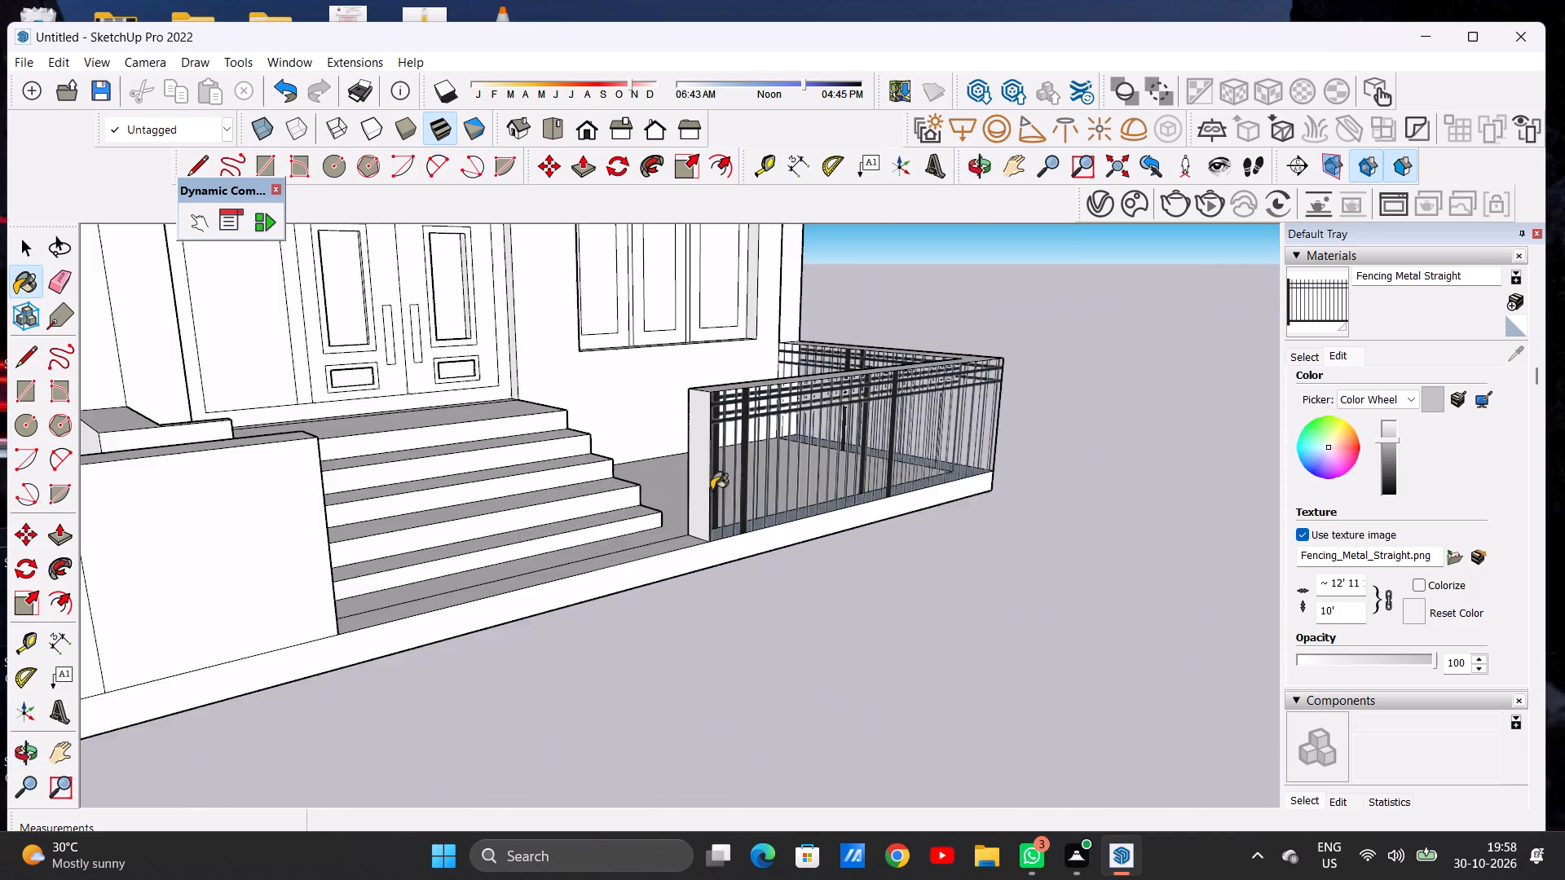
pyautogui.scroll(9, 712, 490)
pyautogui.click(703, 477)
pyautogui.scroll(1, 713, 476)
pyautogui.scroll(-13, 714, 478)
pyautogui.moveTo(888, 460); pyautogui.dragTo(703, 438, button='middle')
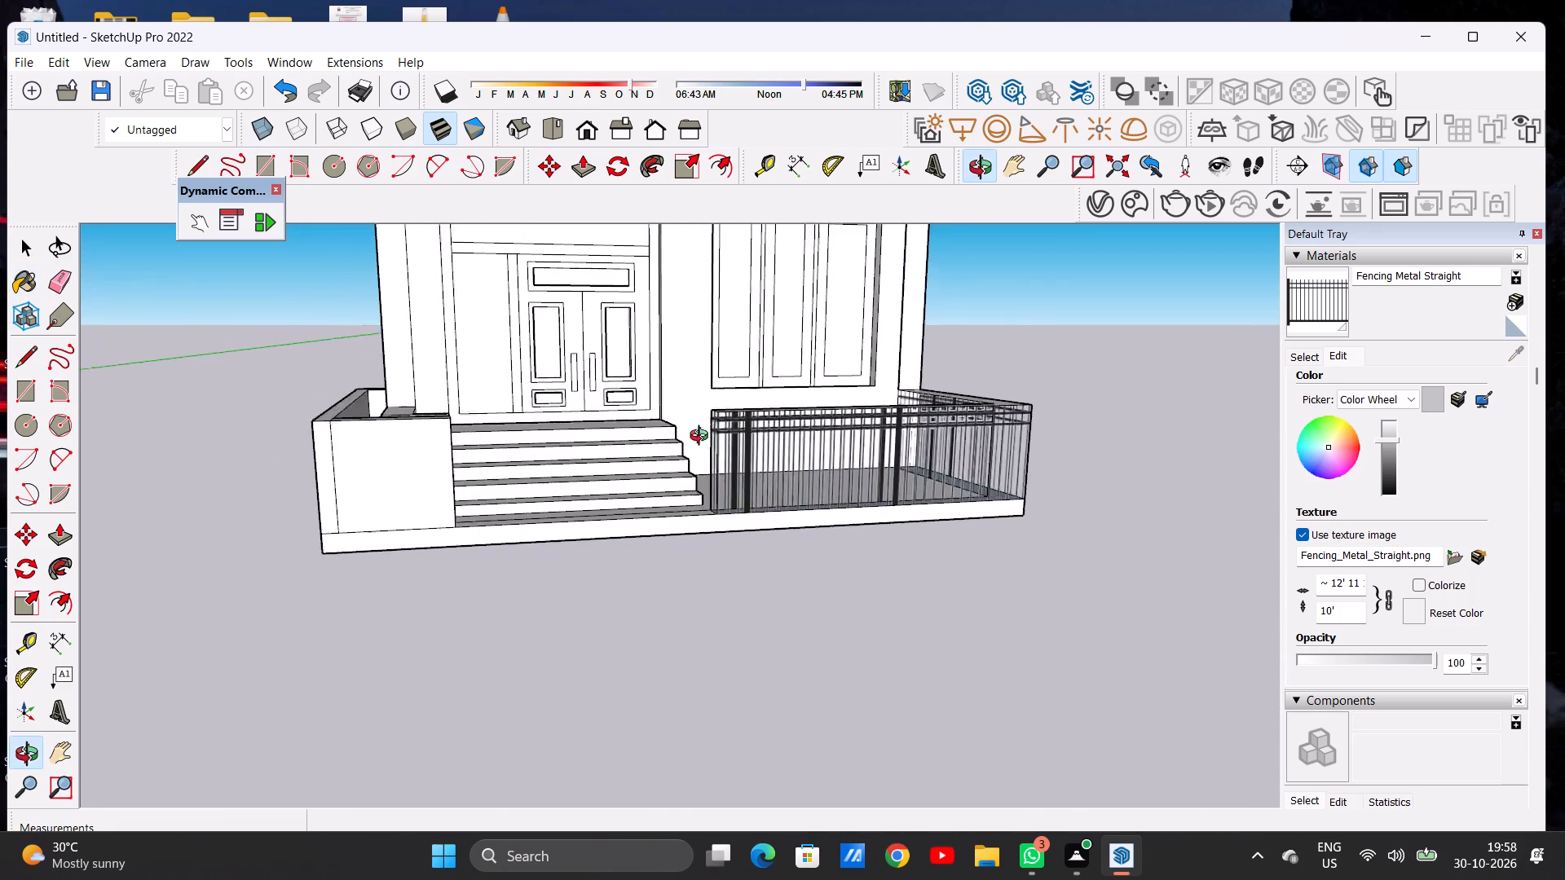
pyautogui.moveTo(703, 438); pyautogui.dragTo(629, 442, button='middle')
# Apply Fencing Metal Straight to the front face and corner strip of the door-side boundary wall and to its top faces.
pyautogui.scroll(-6, 606, 422)
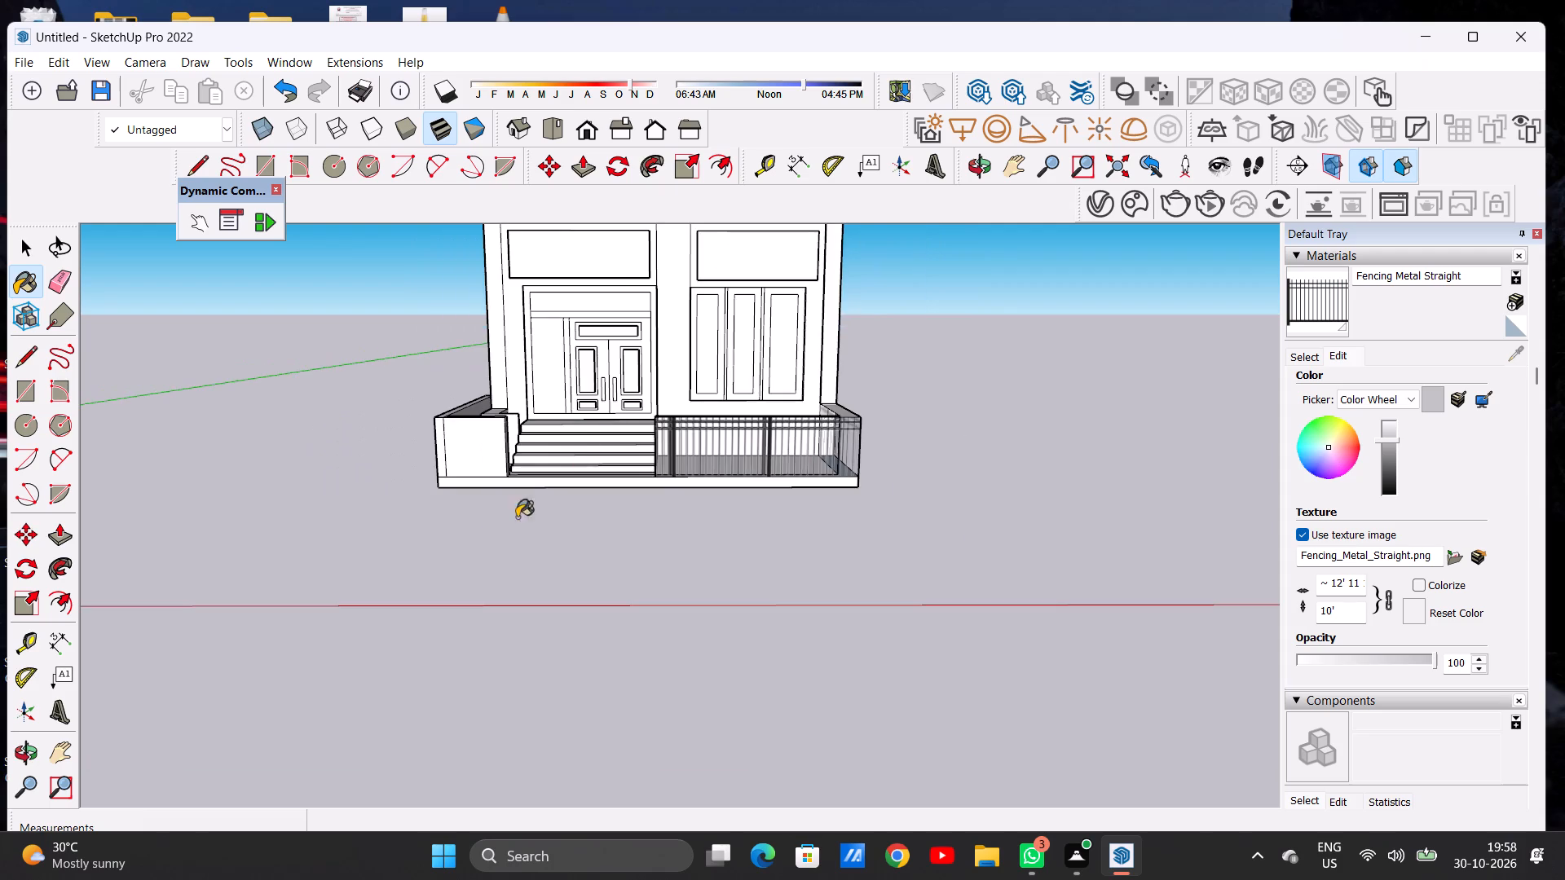
pyautogui.scroll(13, 478, 509)
pyautogui.click(475, 413)
pyautogui.scroll(-5, 483, 416)
pyautogui.moveTo(434, 415); pyautogui.dragTo(469, 477, button='middle')
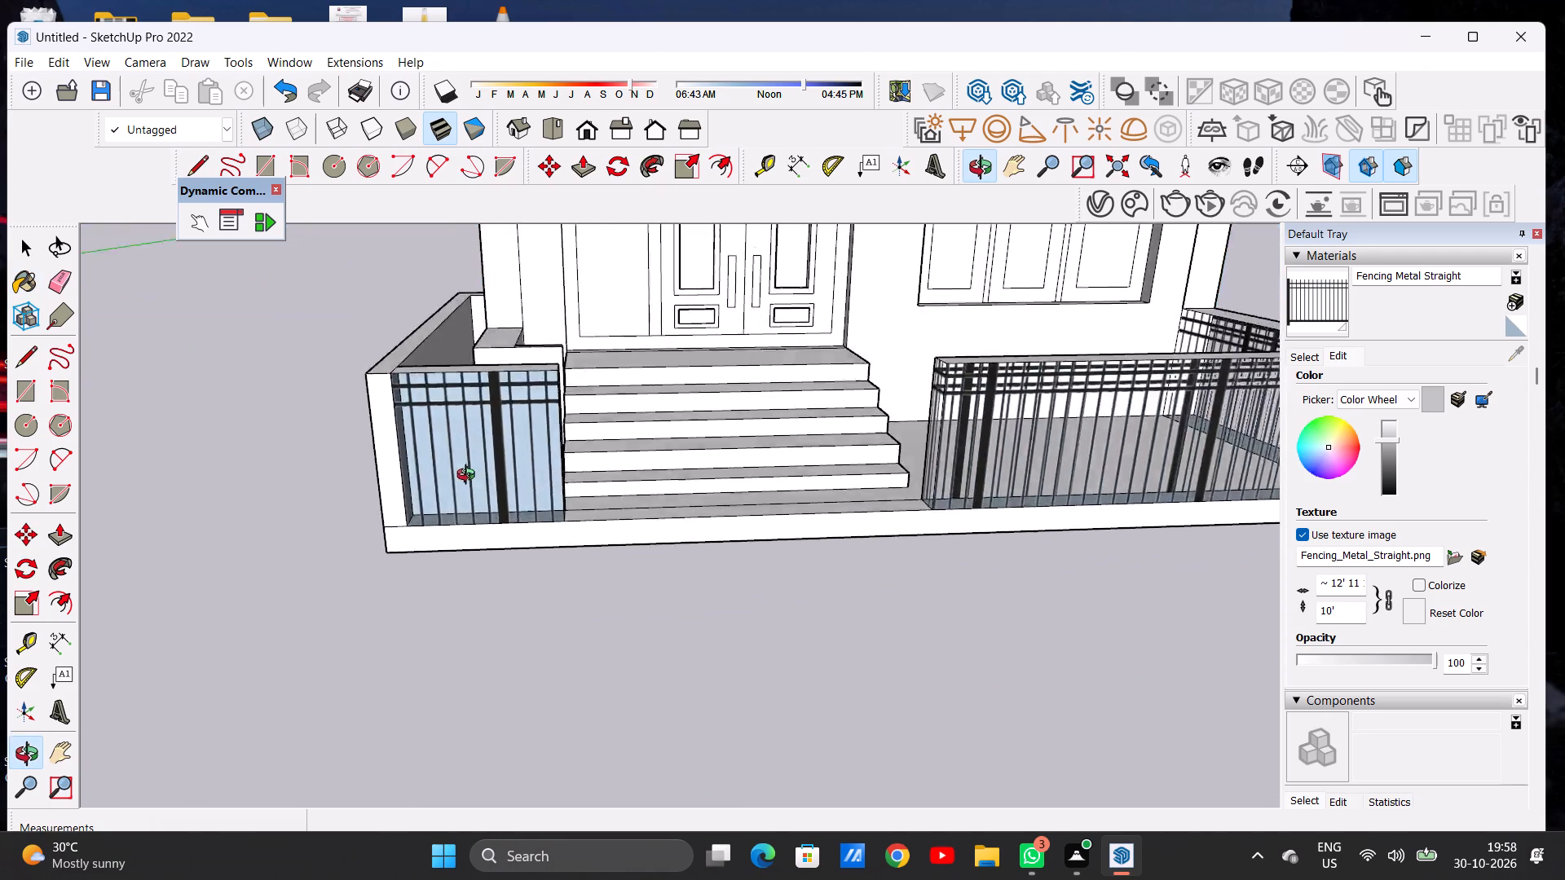
pyautogui.moveTo(469, 477); pyautogui.dragTo(537, 592, button='middle')
pyautogui.scroll(7, 396, 602)
pyautogui.click(483, 543)
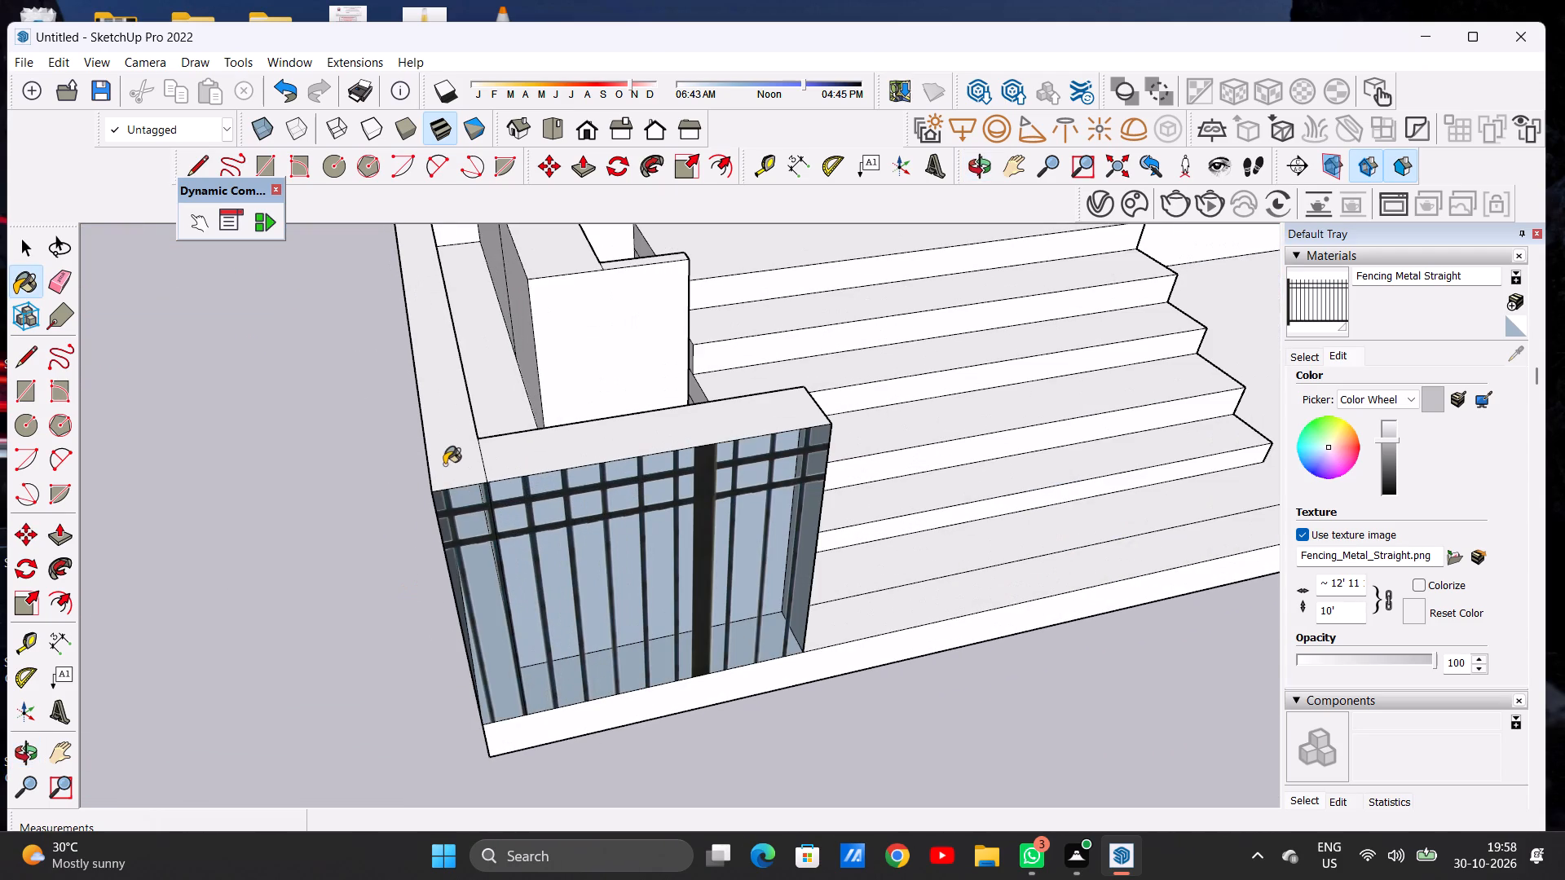
pyautogui.click(444, 464)
pyautogui.click(540, 460)
# Apply Fencing Metal Straight to the long outer side face of the door-side wall and the inner face at its rear end.
pyautogui.scroll(-6, 476, 522)
pyautogui.moveTo(455, 575); pyautogui.dragTo(668, 509, button='middle')
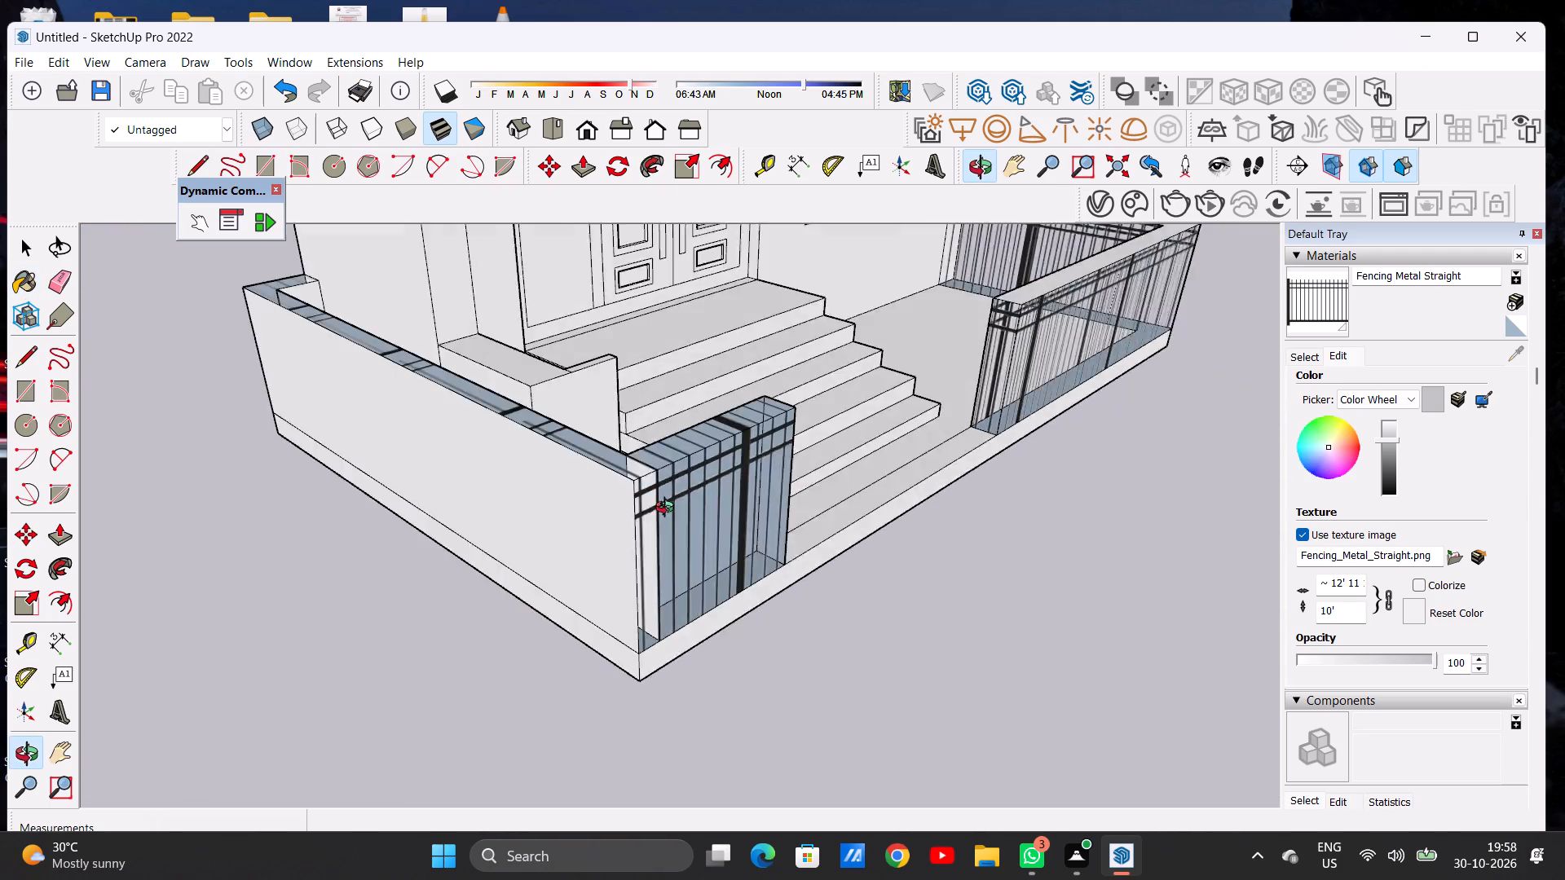
pyautogui.moveTo(668, 509); pyautogui.dragTo(722, 498, button='middle')
pyautogui.click(681, 508)
pyautogui.scroll(-10, 621, 517)
pyautogui.moveTo(623, 524); pyautogui.dragTo(589, 533, button='middle')
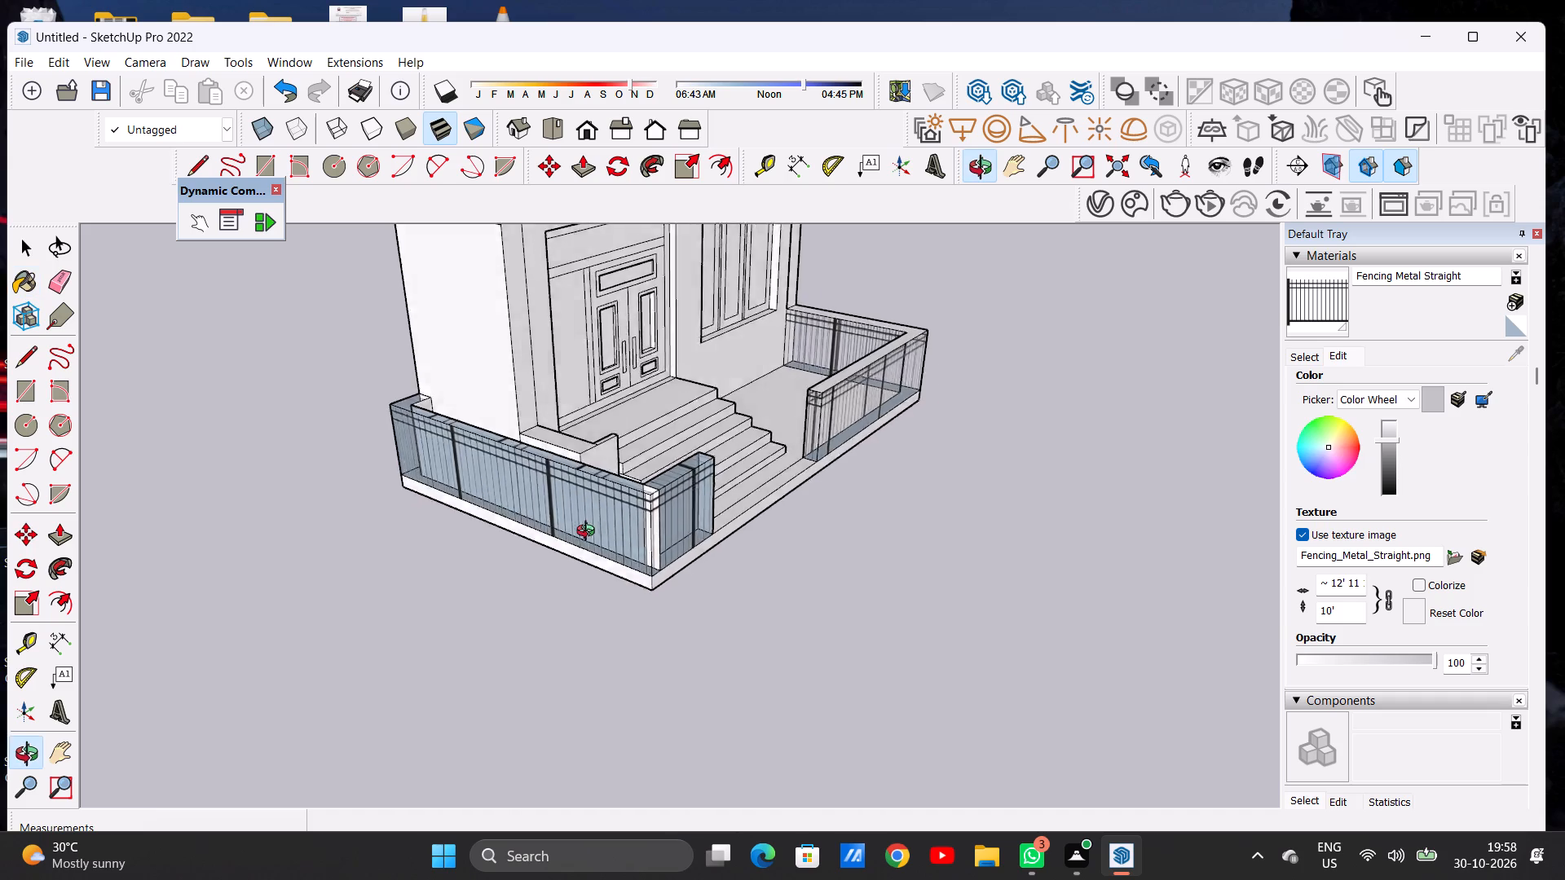
pyautogui.moveTo(589, 533); pyautogui.dragTo(370, 568, button='middle')
pyautogui.scroll(17, 513, 502)
pyautogui.scroll(-1, 574, 476)
pyautogui.scroll(4, 574, 476)
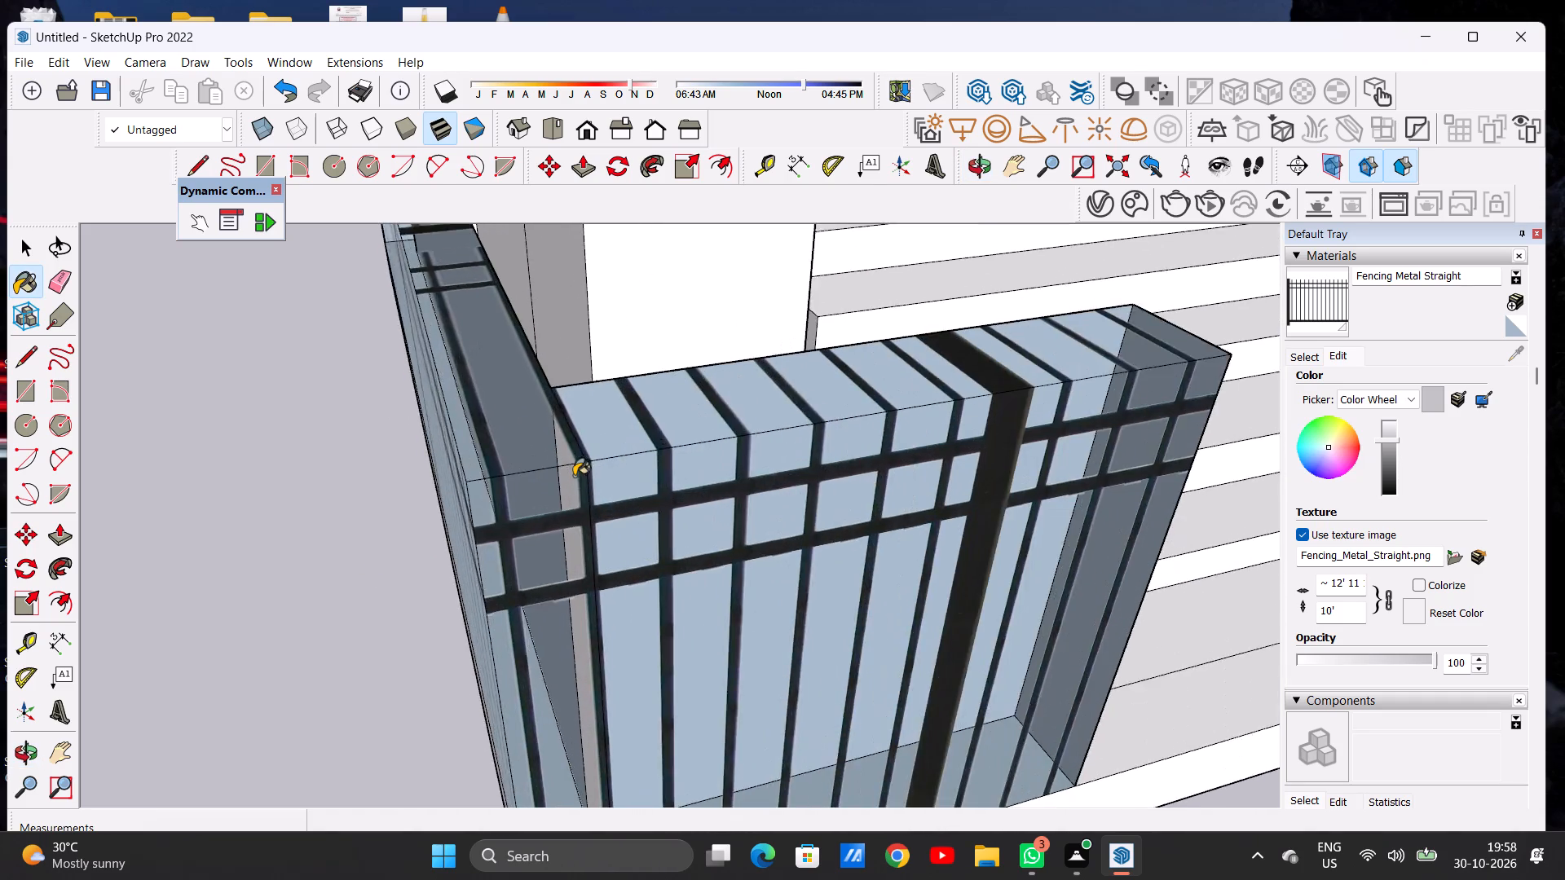
pyautogui.scroll(4, 574, 476)
pyautogui.moveTo(556, 489); pyautogui.dragTo(577, 458, button='middle')
pyautogui.scroll(-10, 533, 504)
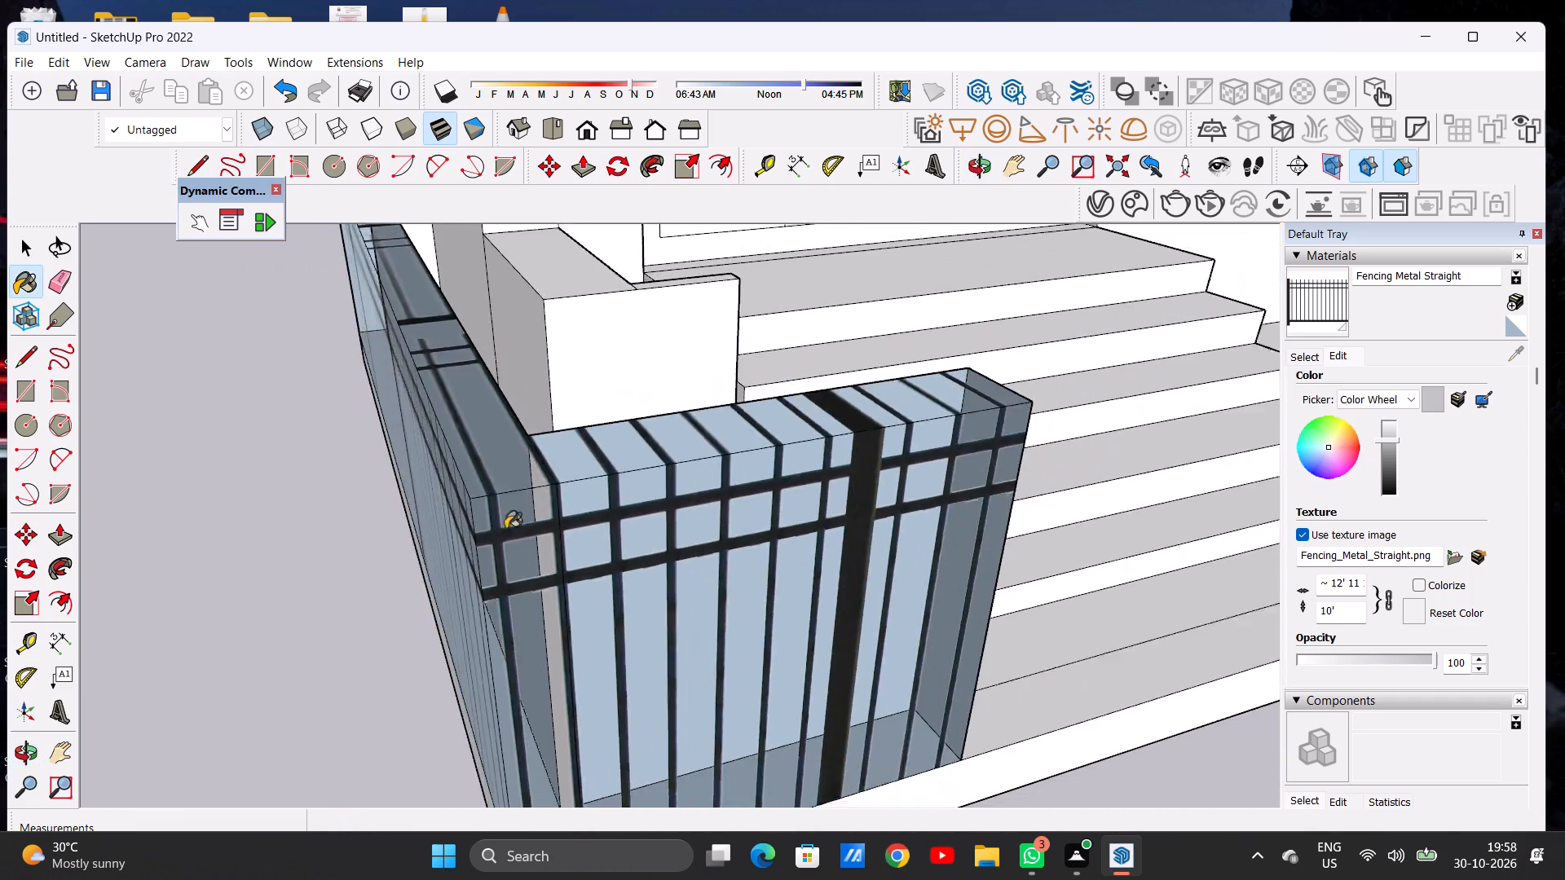
pyautogui.scroll(-18, 505, 529)
pyautogui.scroll(13, 411, 394)
pyautogui.click(412, 411)
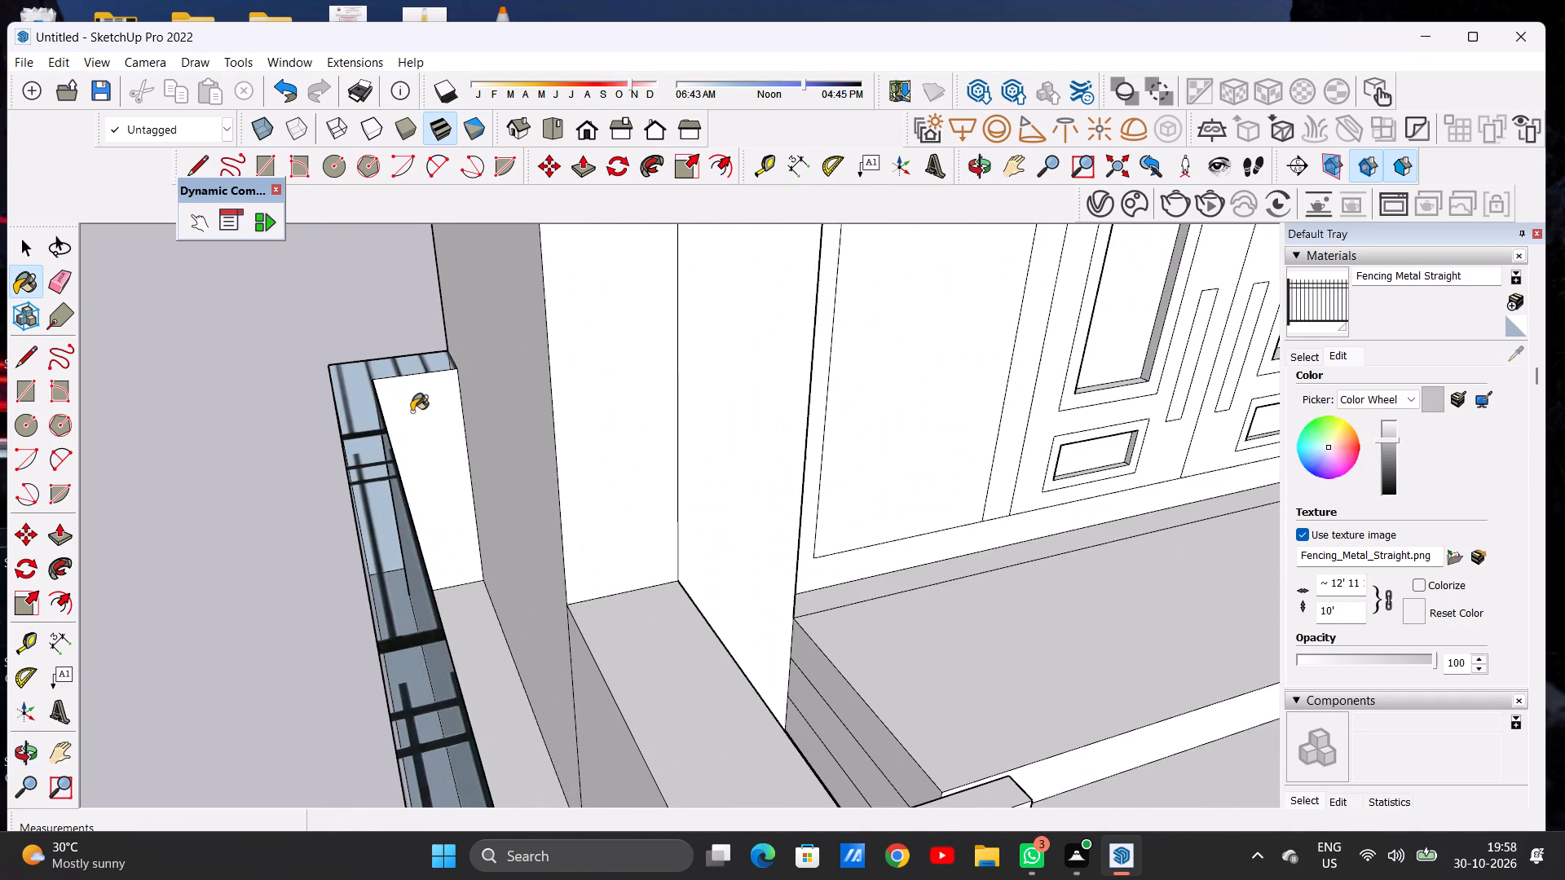
# Apply Fencing Metal Straight to the stair-side end face and inner face of the short front wall on the door side.
pyautogui.scroll(-6, 423, 434)
pyautogui.moveTo(370, 517); pyautogui.dragTo(751, 437, button='middle')
pyautogui.moveTo(453, 560); pyautogui.dragTo(813, 497, button='middle')
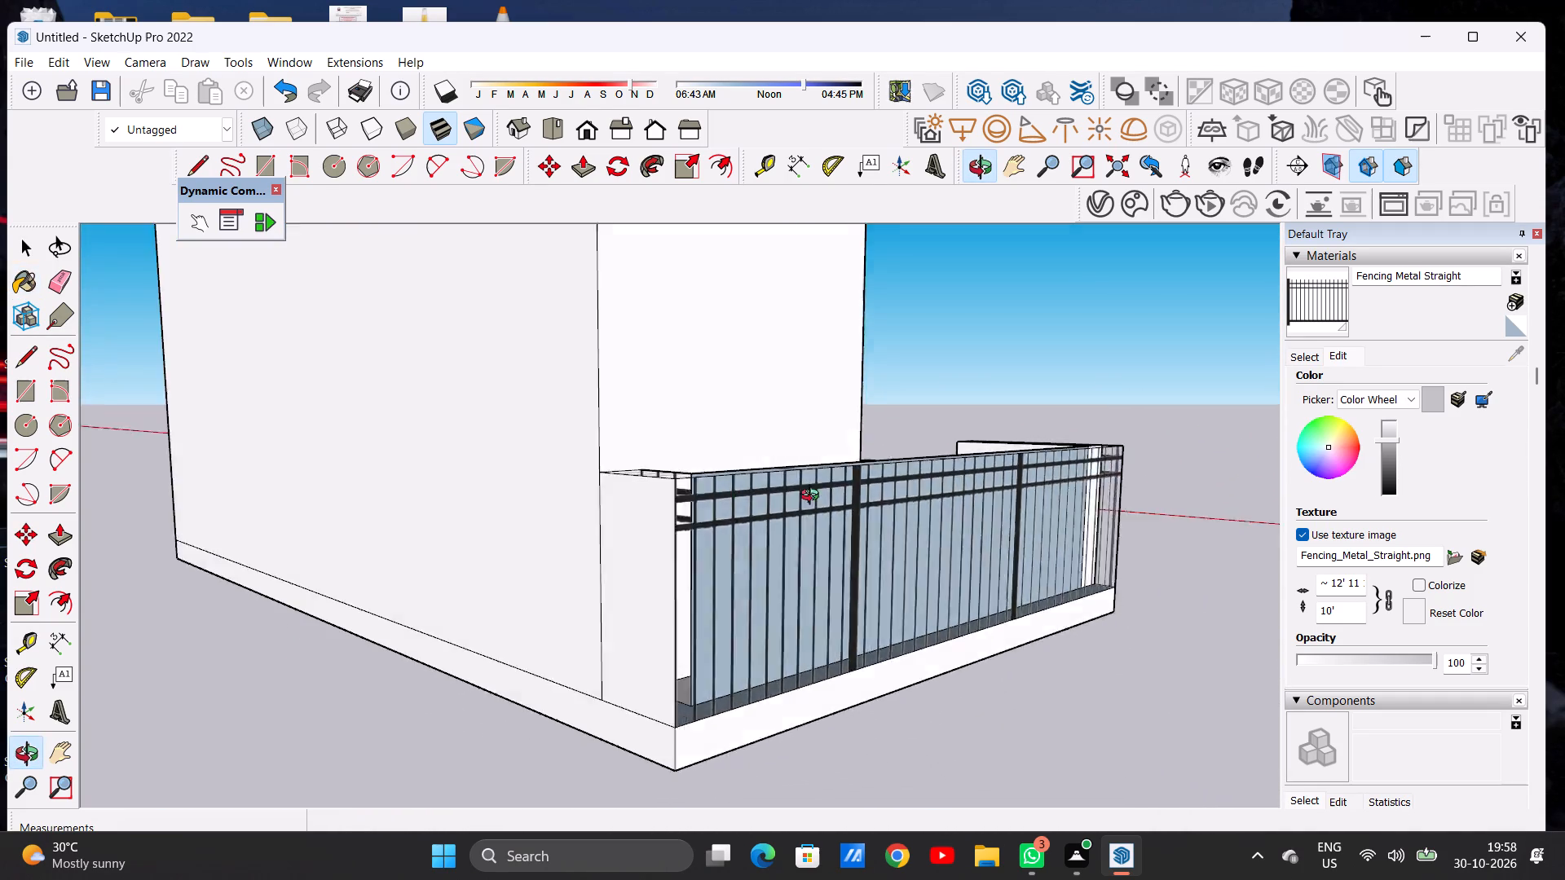
pyautogui.moveTo(813, 497); pyautogui.dragTo(876, 490, button='middle')
pyautogui.moveTo(876, 490); pyautogui.dragTo(430, 541, button='middle')
pyautogui.moveTo(732, 503); pyautogui.dragTo(665, 503, button='middle')
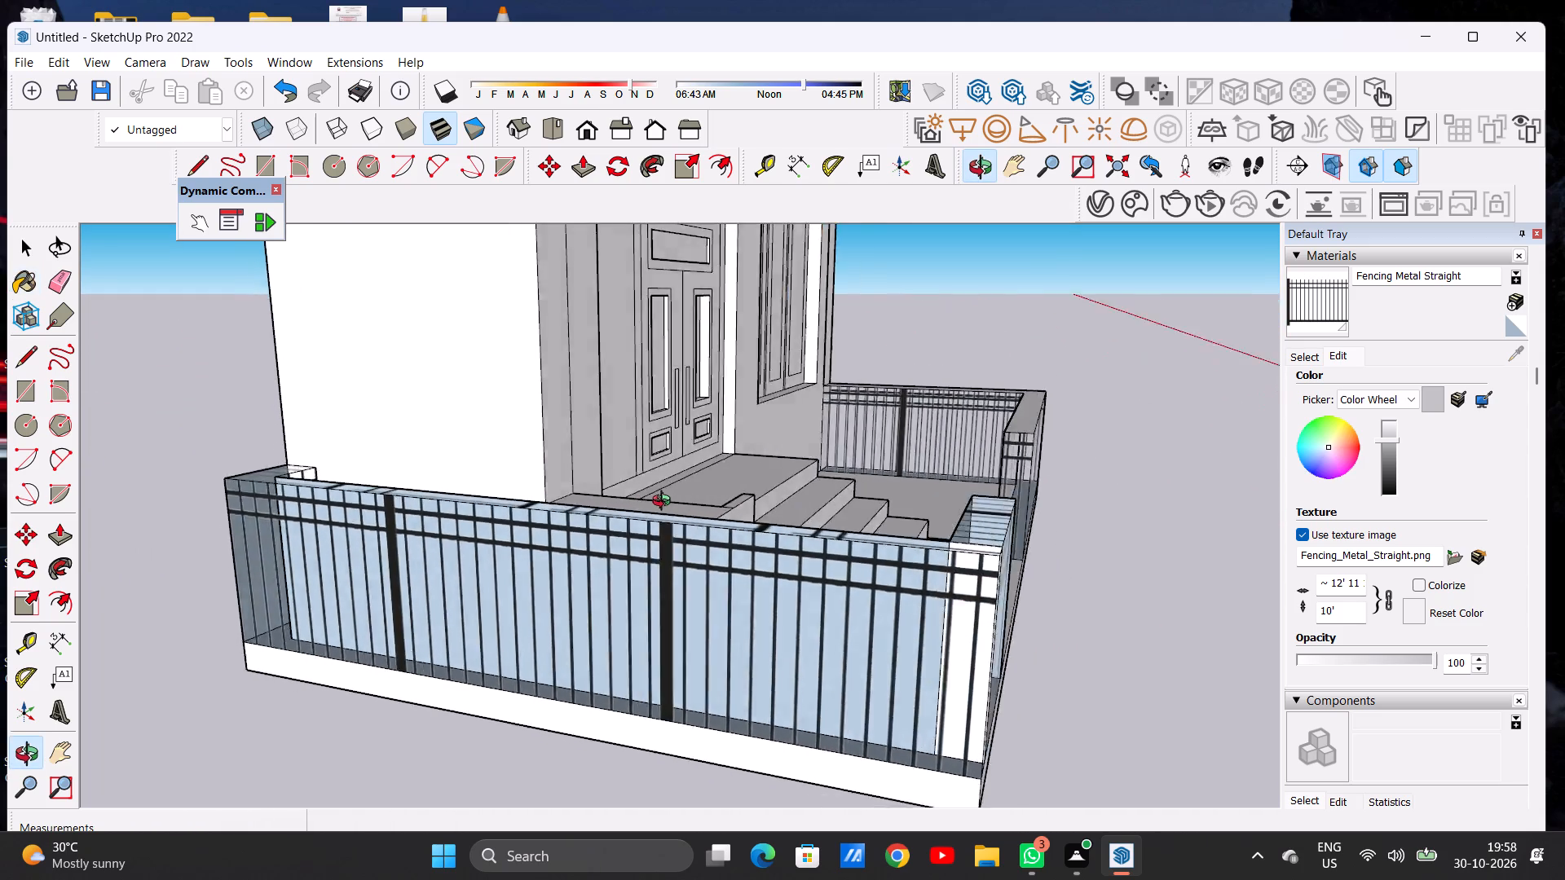
pyautogui.moveTo(665, 503); pyautogui.dragTo(311, 501, button='middle')
pyautogui.moveTo(528, 511); pyautogui.dragTo(480, 495, button='middle')
pyautogui.scroll(-15, 489, 515)
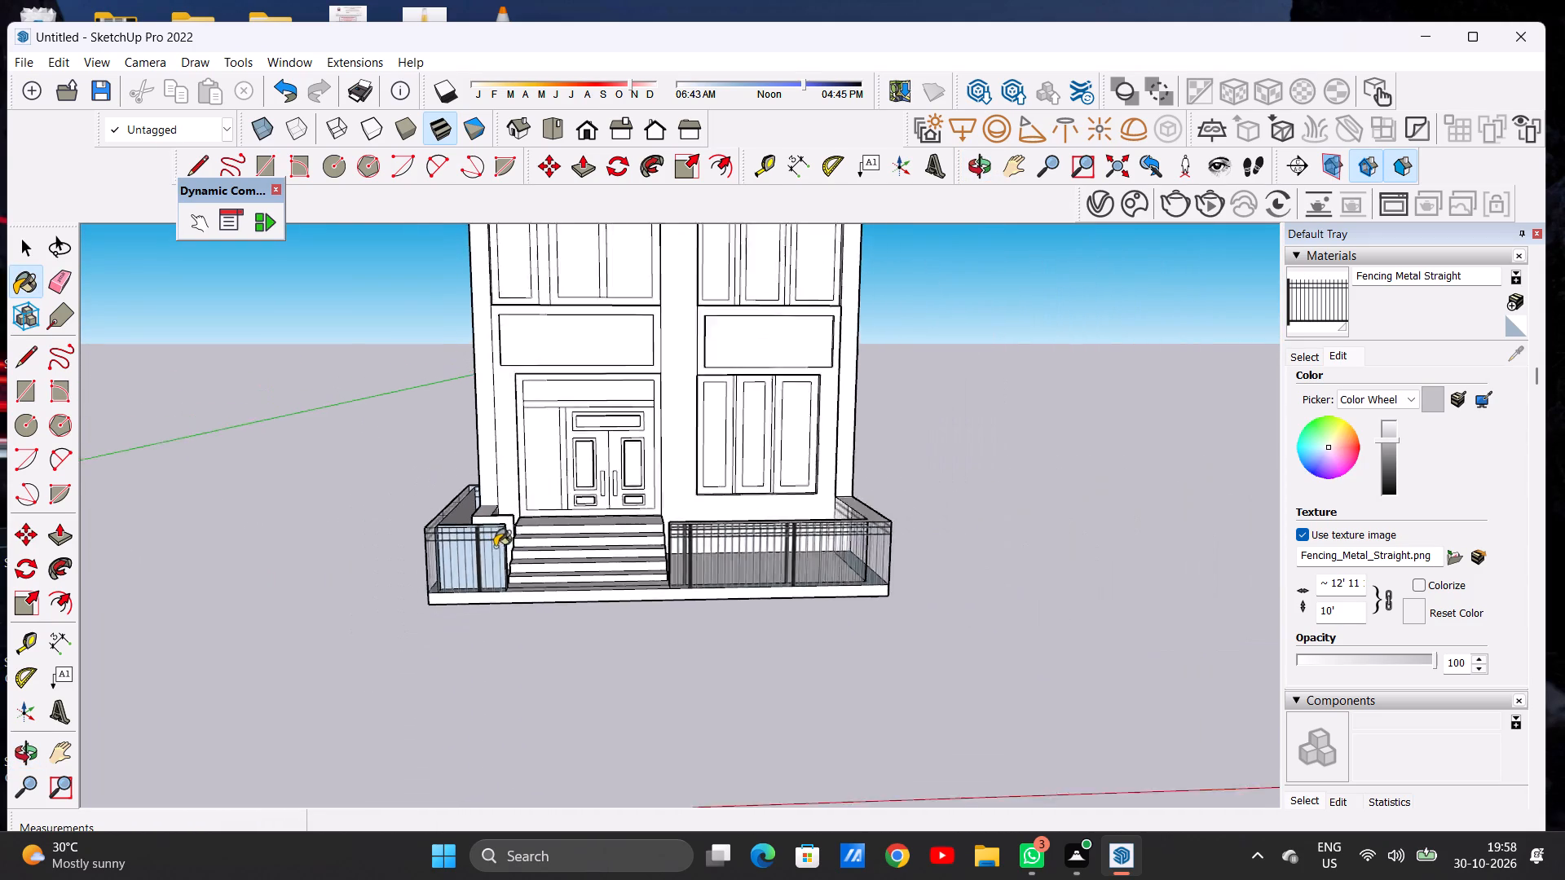
pyautogui.scroll(-2, 495, 547)
pyautogui.moveTo(514, 546); pyautogui.dragTo(350, 574, button='middle')
pyautogui.scroll(12, 417, 528)
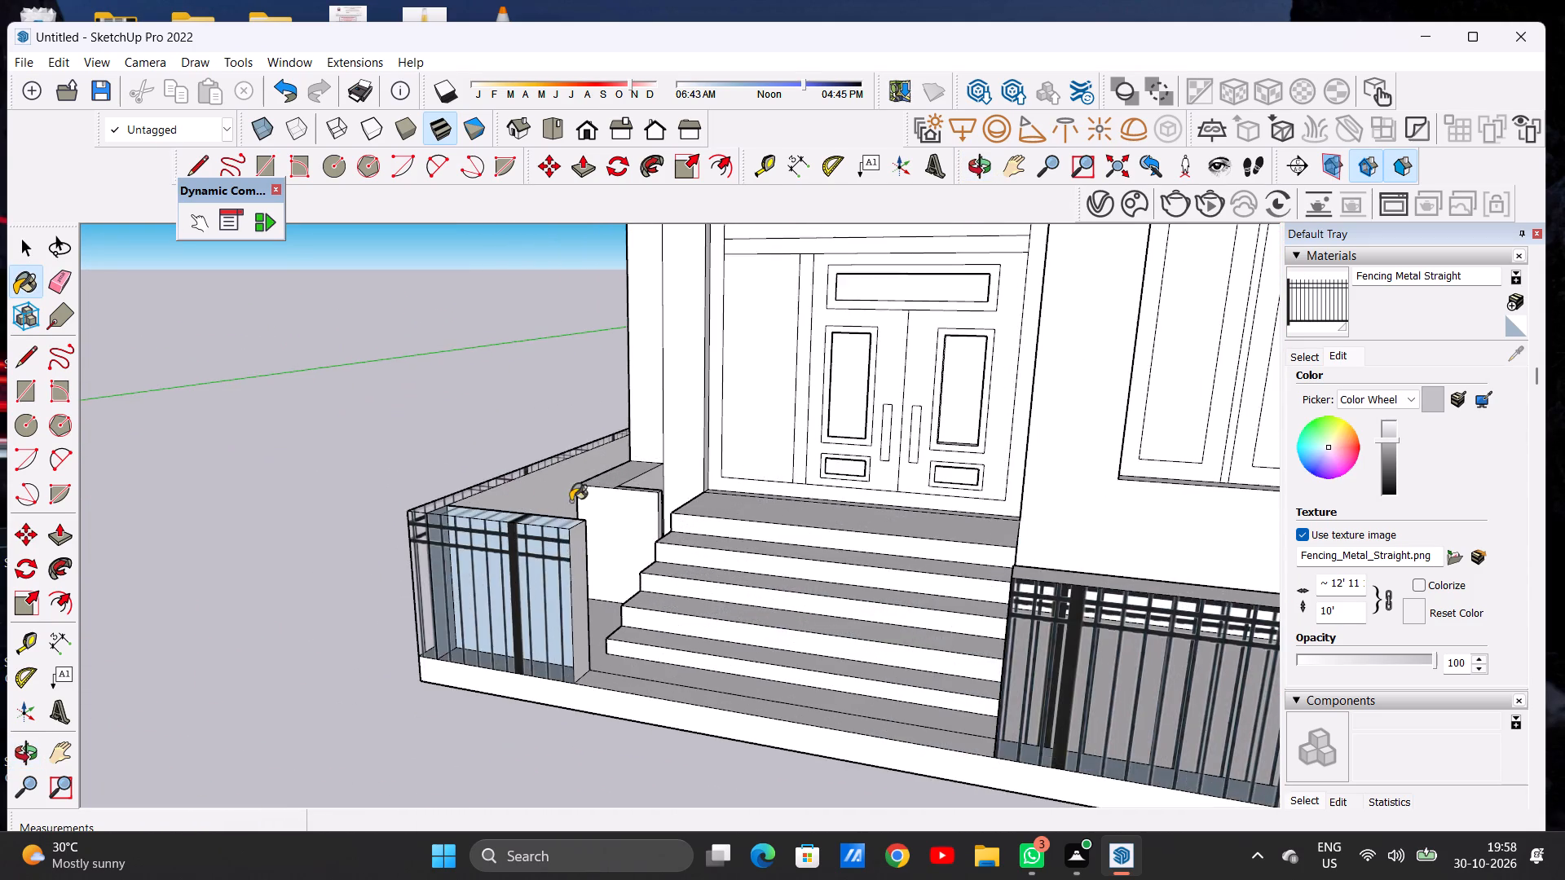
pyautogui.moveTo(570, 504); pyautogui.dragTo(266, 569, button='middle')
pyautogui.scroll(5, 494, 523)
pyautogui.click(447, 534)
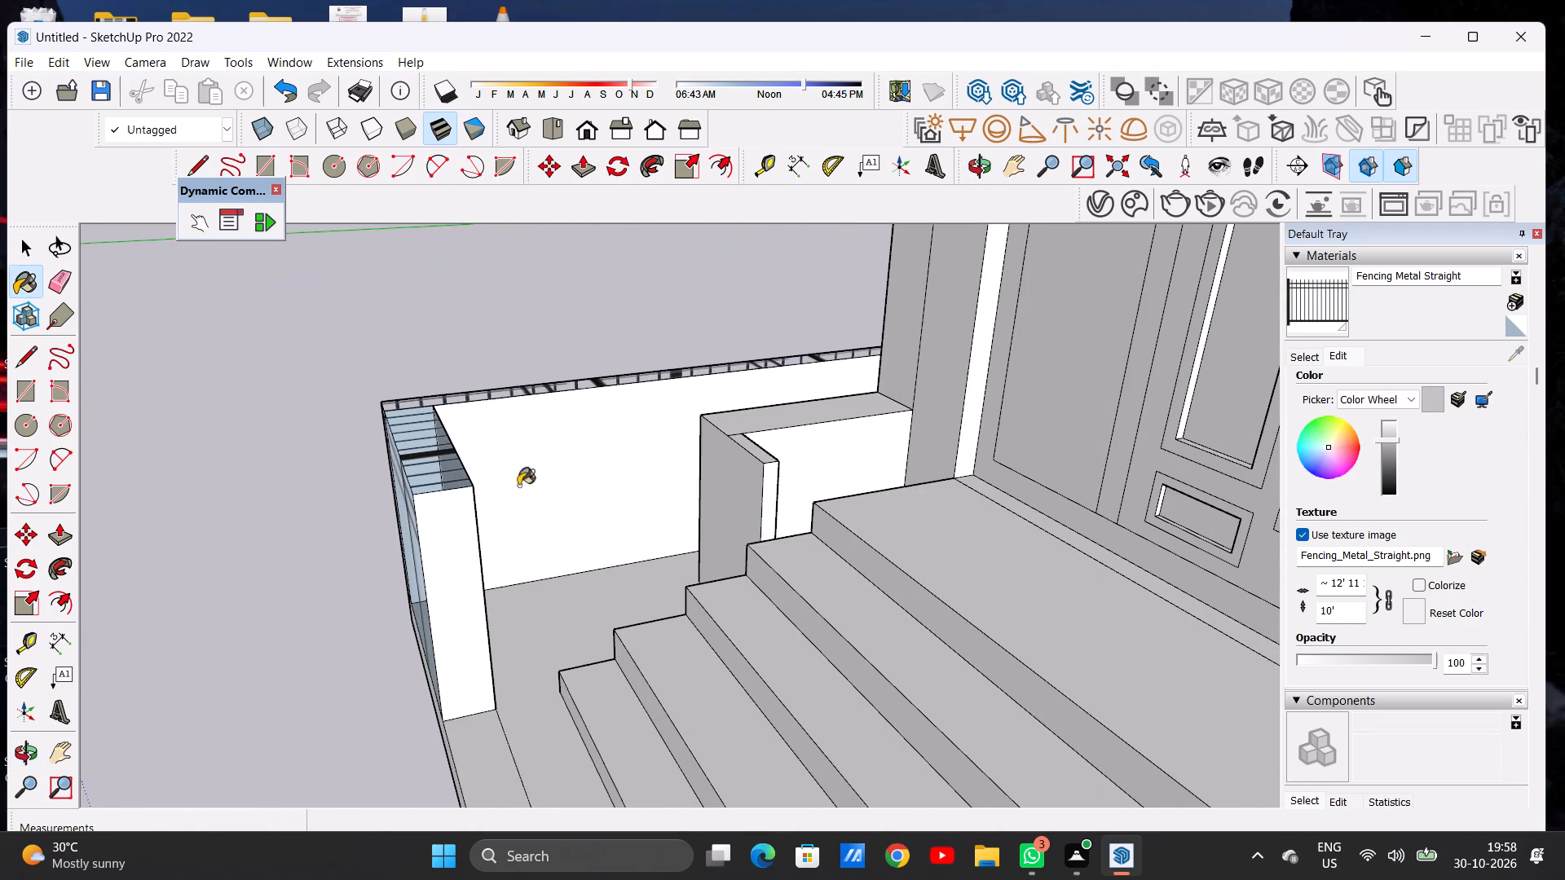
pyautogui.moveTo(509, 490); pyautogui.dragTo(392, 514, button='middle')
pyautogui.scroll(6, 448, 489)
pyautogui.click(437, 485)
pyautogui.moveTo(402, 523); pyautogui.dragTo(593, 484, button='middle')
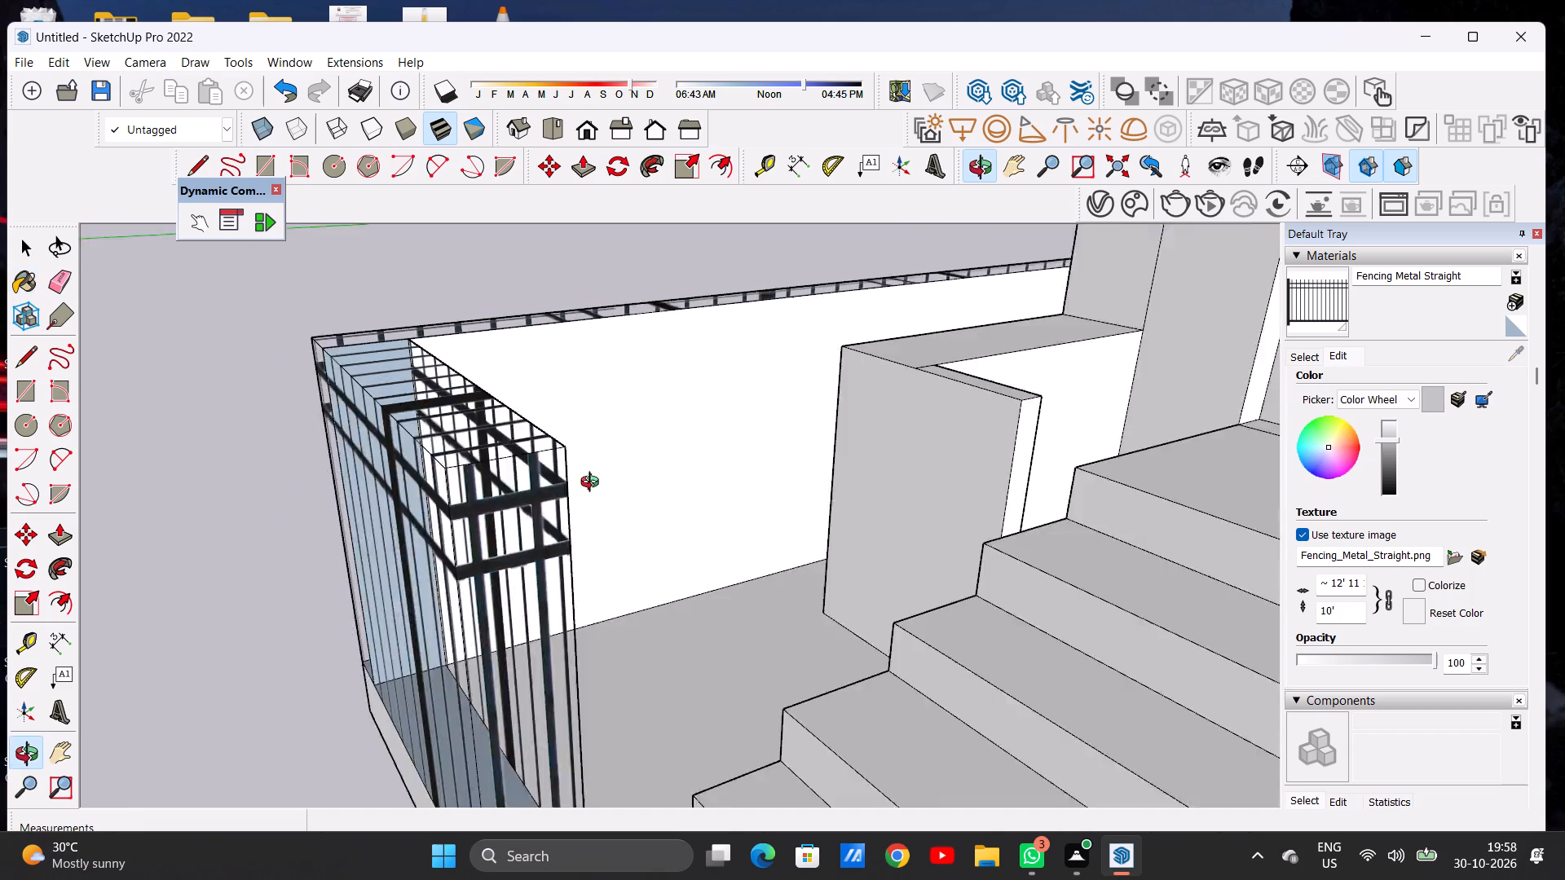
pyautogui.moveTo(593, 484); pyautogui.dragTo(615, 479, button='middle')
# Examine the fencing around the entrance steps and the building's whole front elevation.
pyautogui.scroll(-20, 542, 513)
pyautogui.scroll(-2, 542, 513)
pyautogui.moveTo(481, 570); pyautogui.dragTo(805, 461, button='middle')
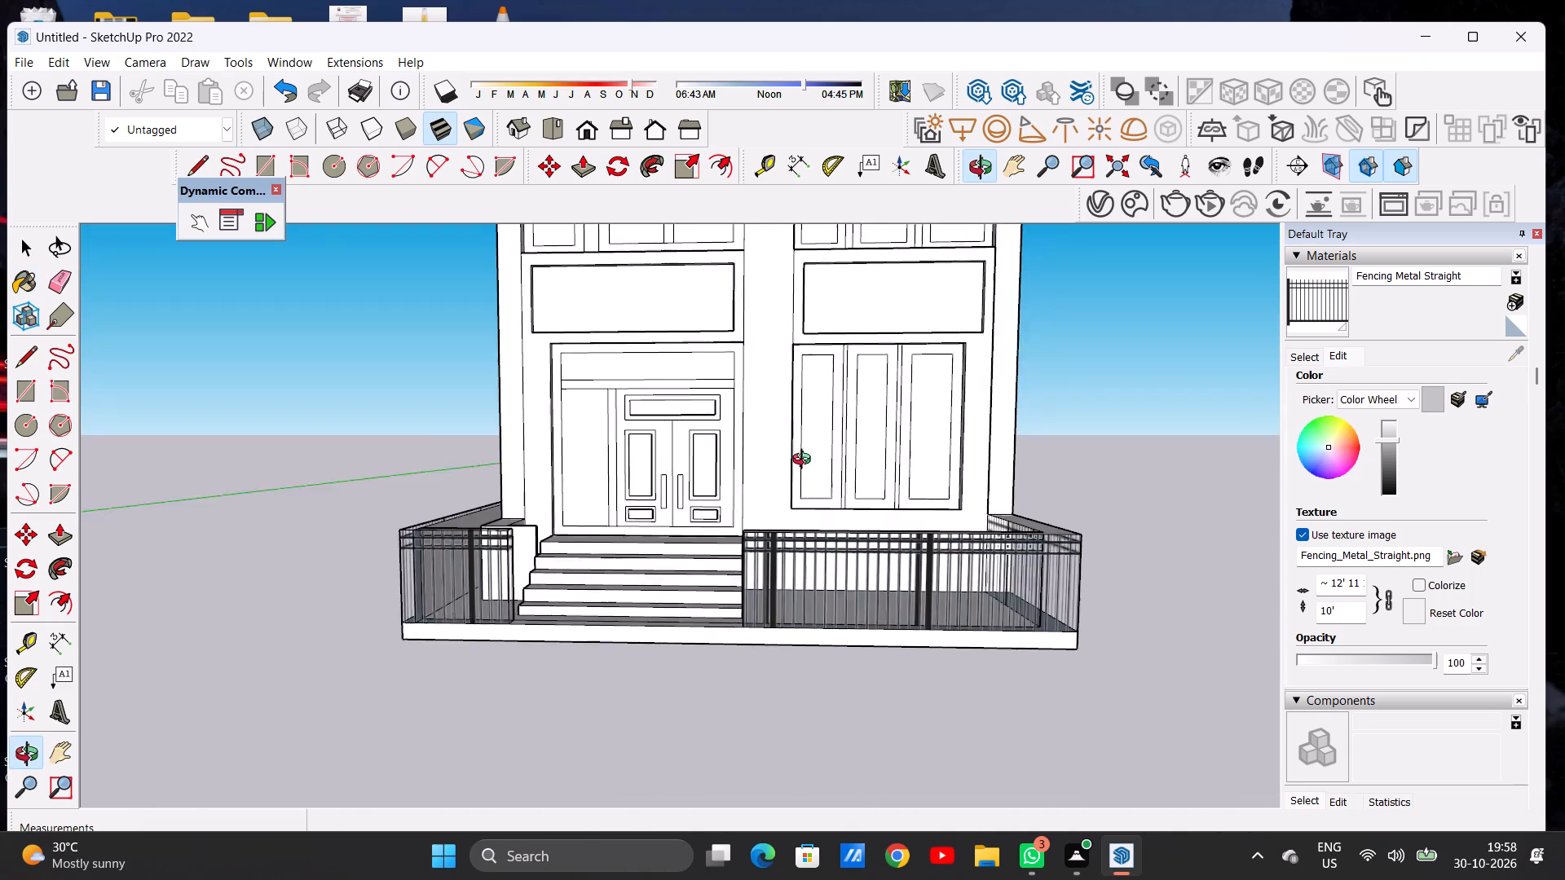
pyautogui.moveTo(805, 461); pyautogui.dragTo(812, 456, button='middle')
pyautogui.scroll(-7, 678, 517)
pyautogui.moveTo(560, 557); pyautogui.dragTo(637, 569, button='middle')
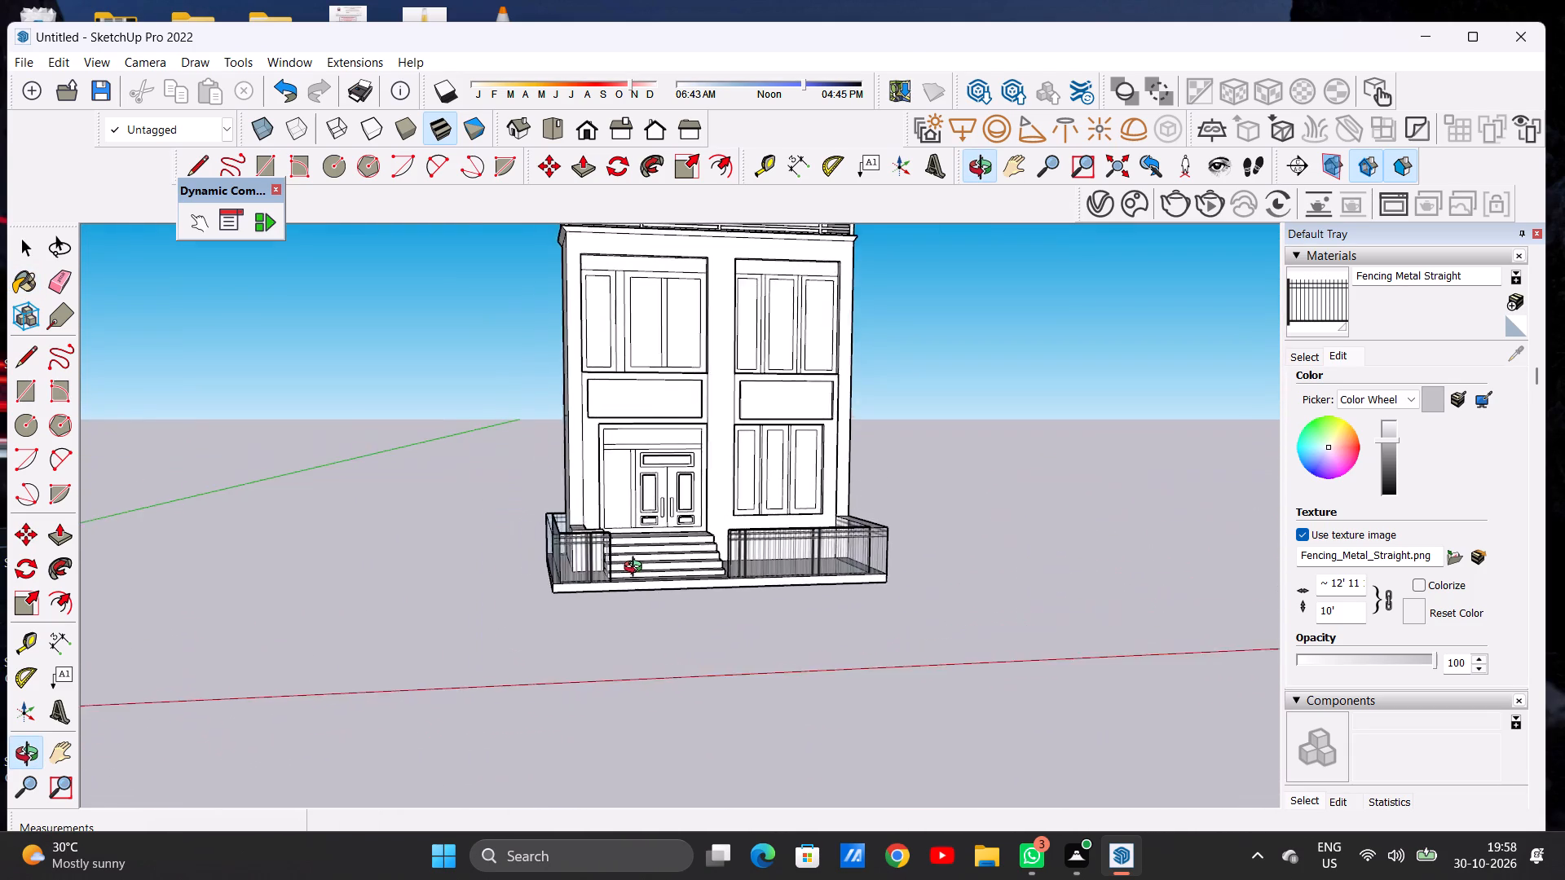
pyautogui.moveTo(637, 569); pyautogui.dragTo(580, 589, button='middle')
pyautogui.middleClick(566, 592)
pyautogui.scroll(11, 692, 574)
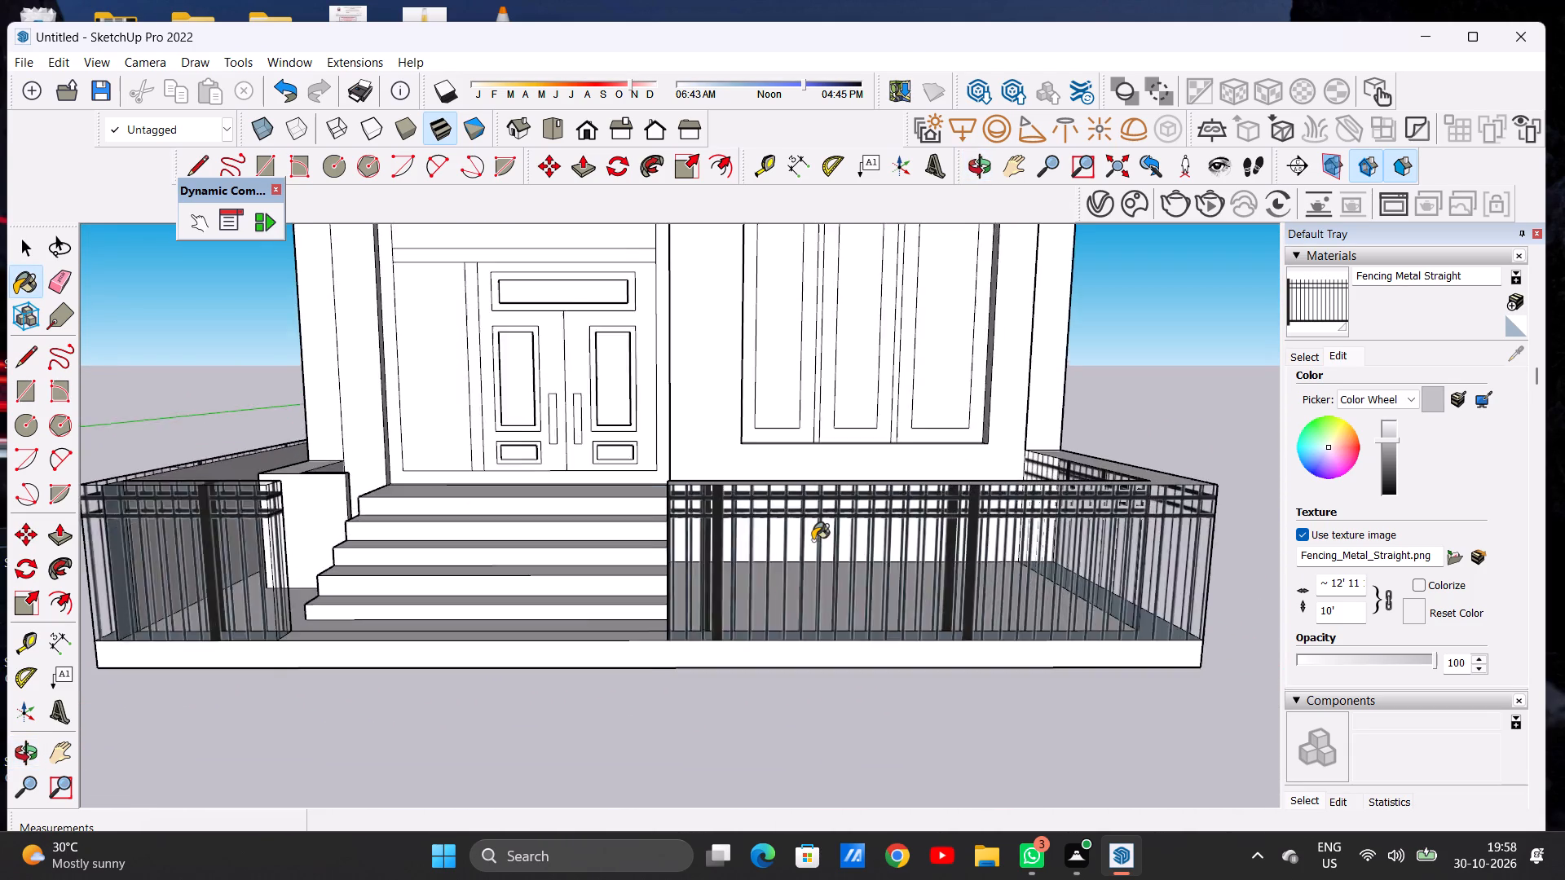
pyautogui.scroll(5, 813, 540)
pyautogui.press('space')
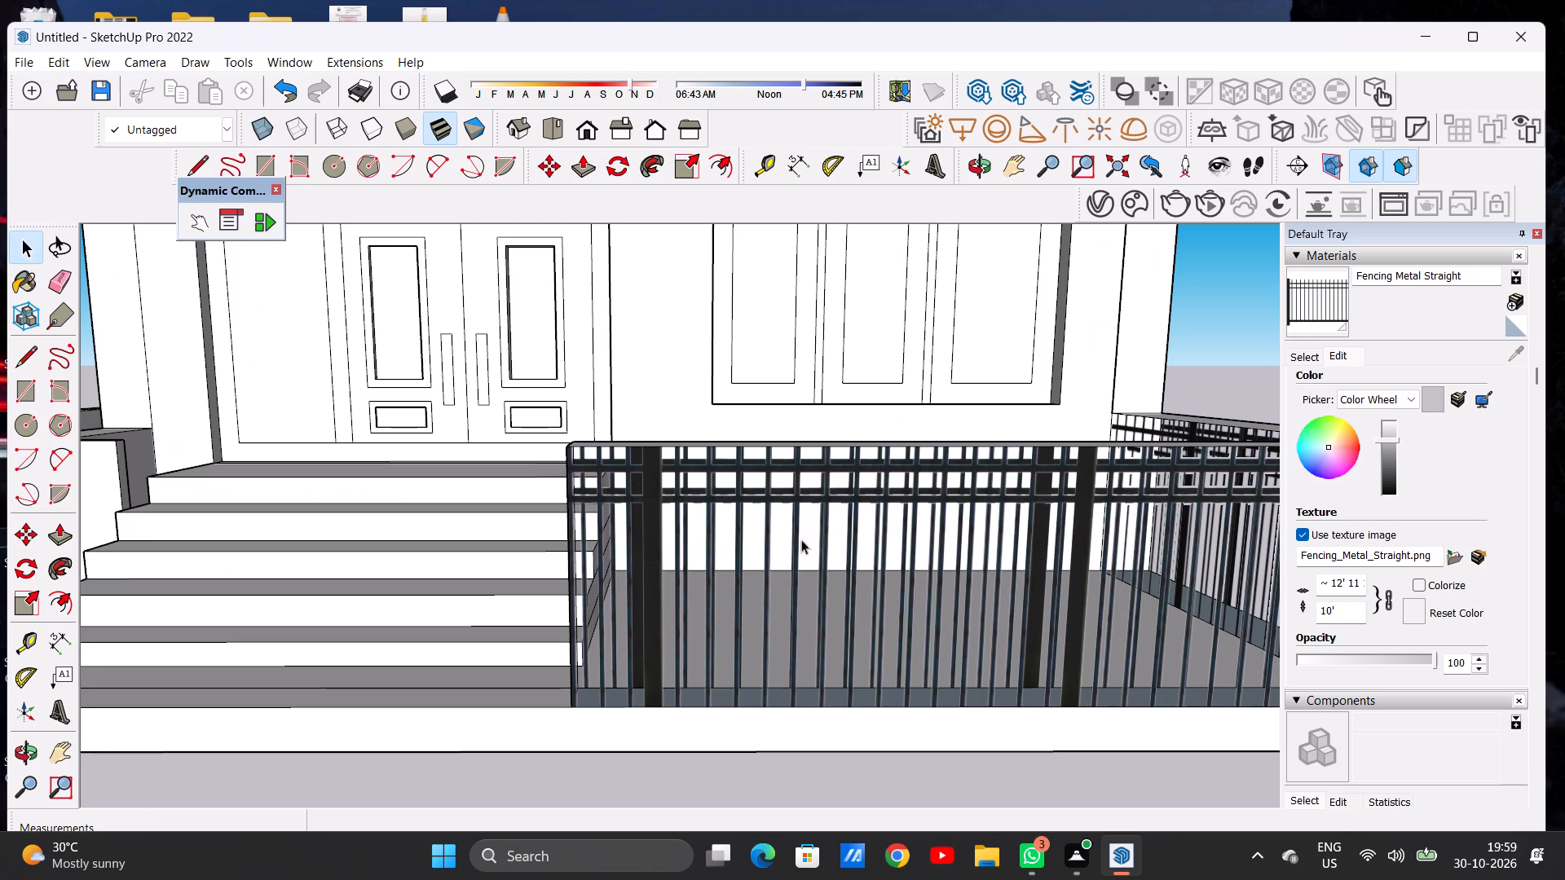
pyautogui.scroll(-7, 746, 554)
pyautogui.moveTo(744, 614); pyautogui.dragTo(746, 588, button='middle')
pyautogui.scroll(-2, 741, 646)
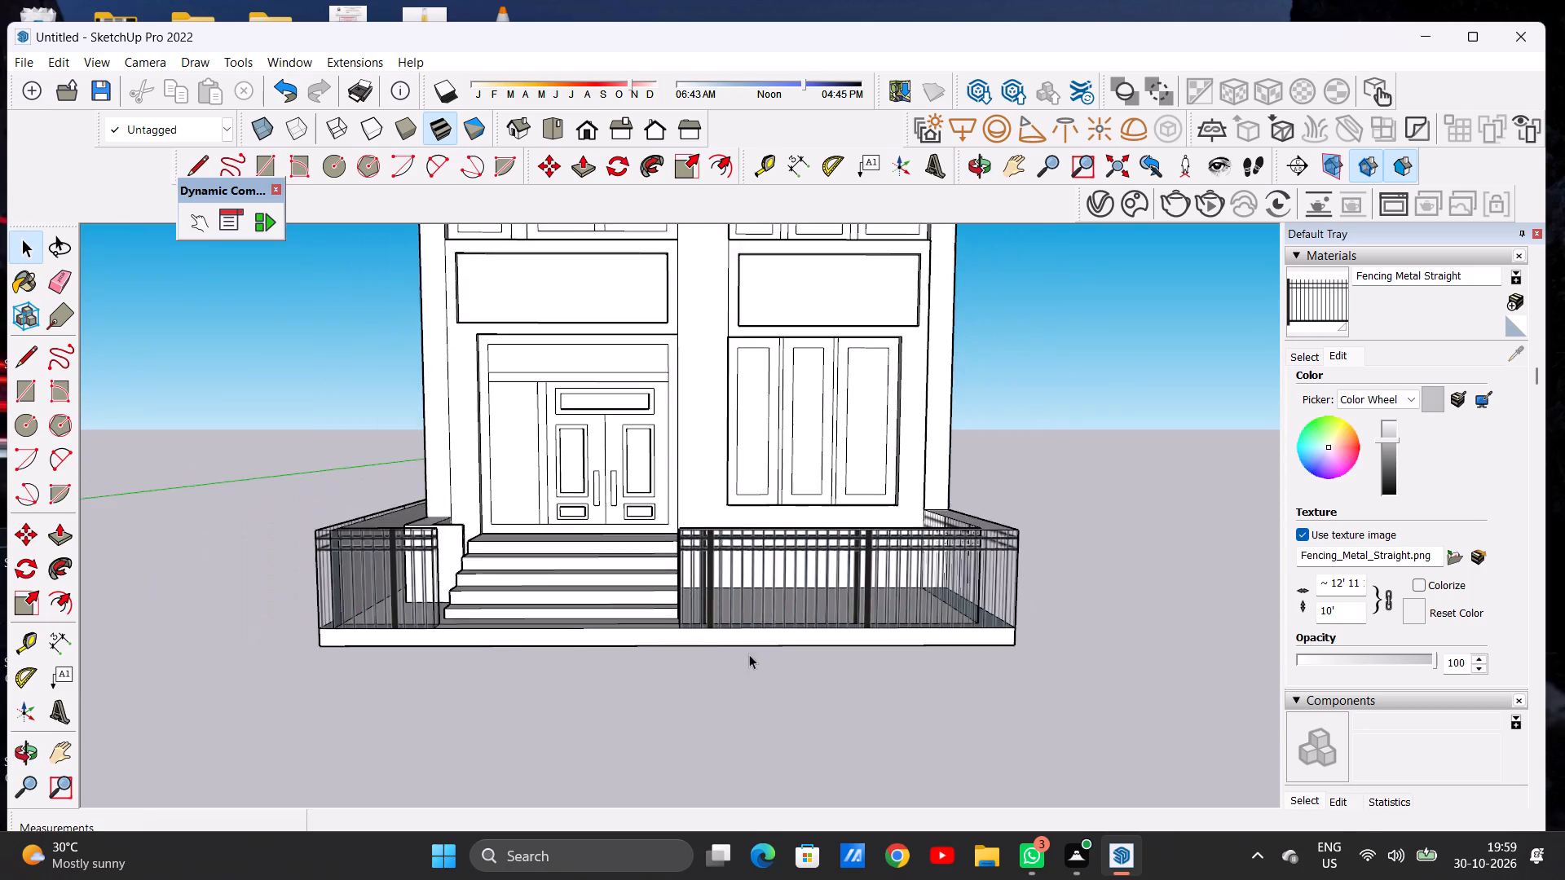
pyautogui.scroll(-14, 749, 654)
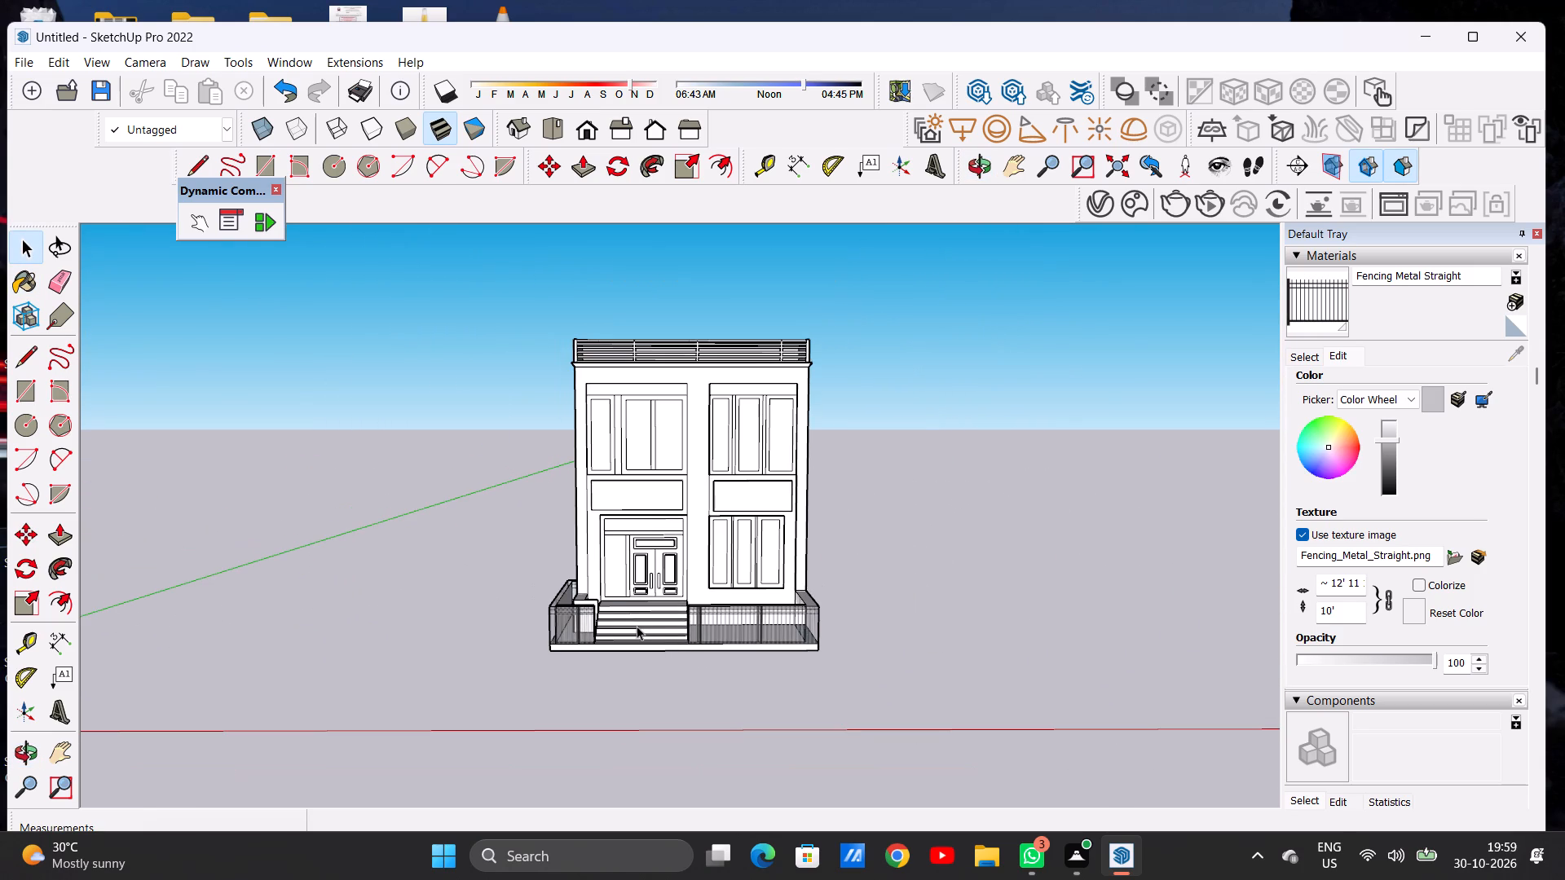
# Examine the front elevation, entrance steps and boundary fencing from the front and from above.
pyautogui.scroll(-3, 637, 632)
pyautogui.scroll(7, 690, 601)
pyautogui.scroll(-4, 717, 588)
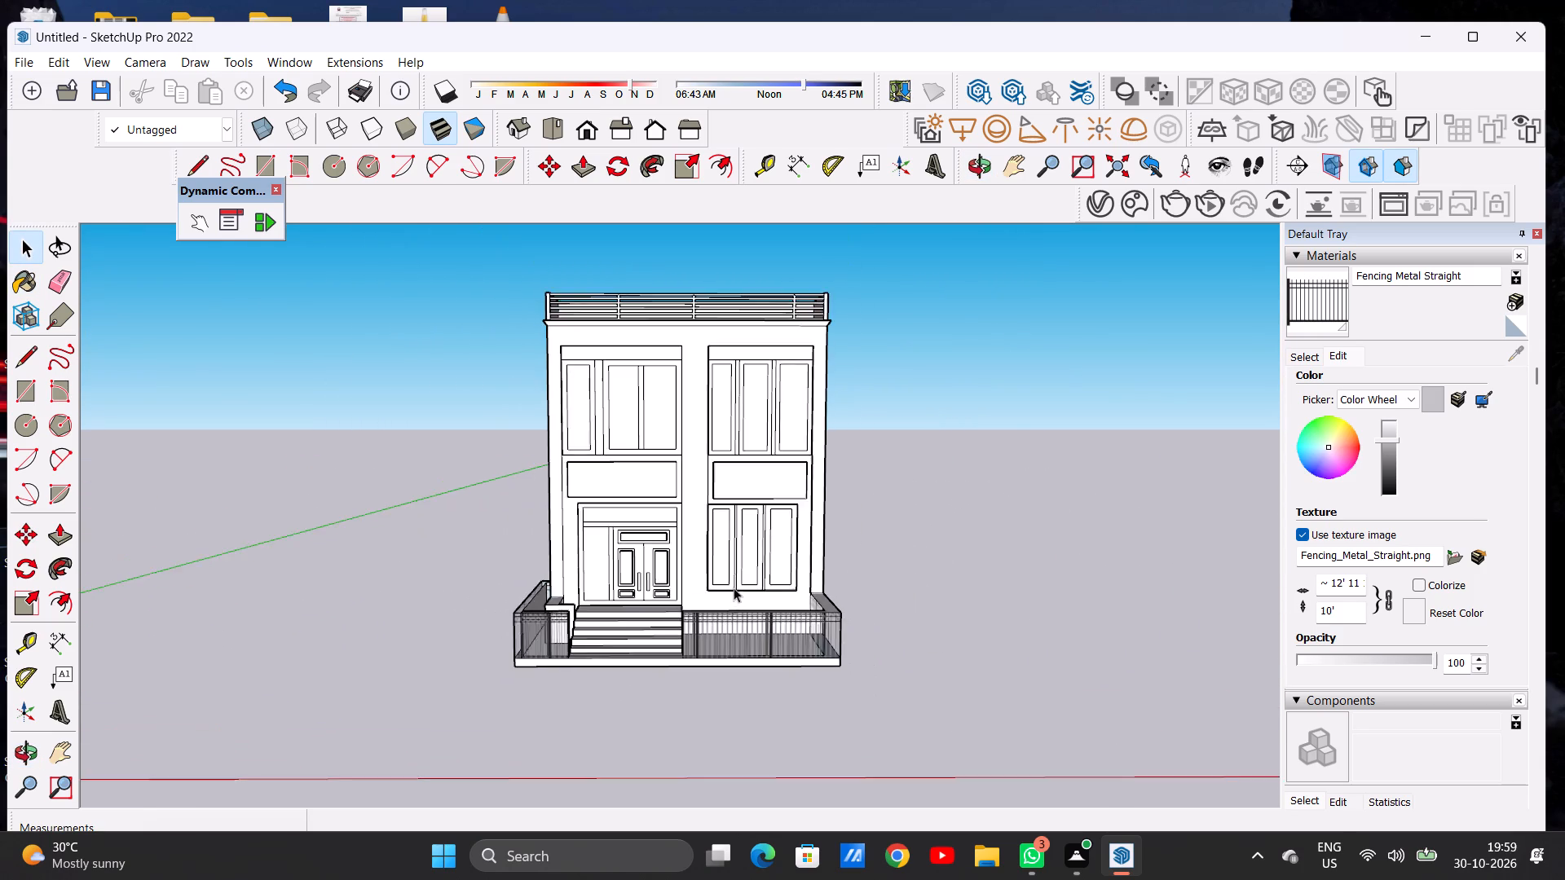
pyautogui.scroll(-1, 734, 587)
pyautogui.moveTo(735, 588); pyautogui.dragTo(740, 746, button='middle')
pyautogui.scroll(2, 725, 631)
pyautogui.scroll(-1, 725, 631)
pyautogui.scroll(1, 725, 631)
pyautogui.scroll(-1, 725, 631)
pyautogui.scroll(1, 725, 631)
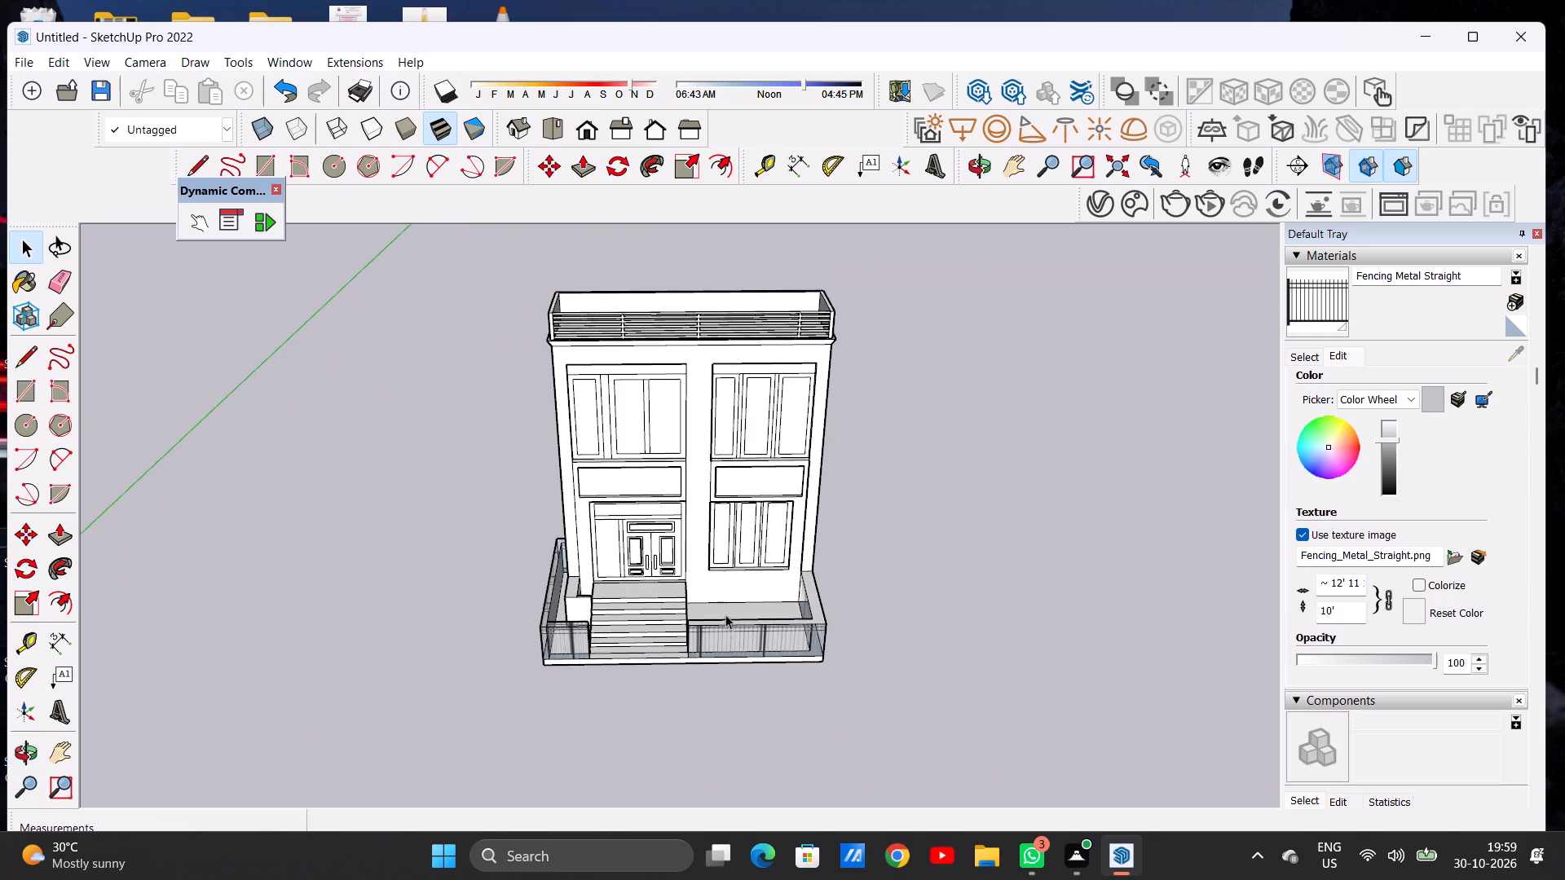
pyautogui.moveTo(729, 575); pyautogui.dragTo(732, 734, button='middle')
pyautogui.scroll(14, 746, 612)
pyautogui.moveTo(742, 560); pyautogui.dragTo(748, 661, button='middle')
pyautogui.scroll(-4, 778, 624)
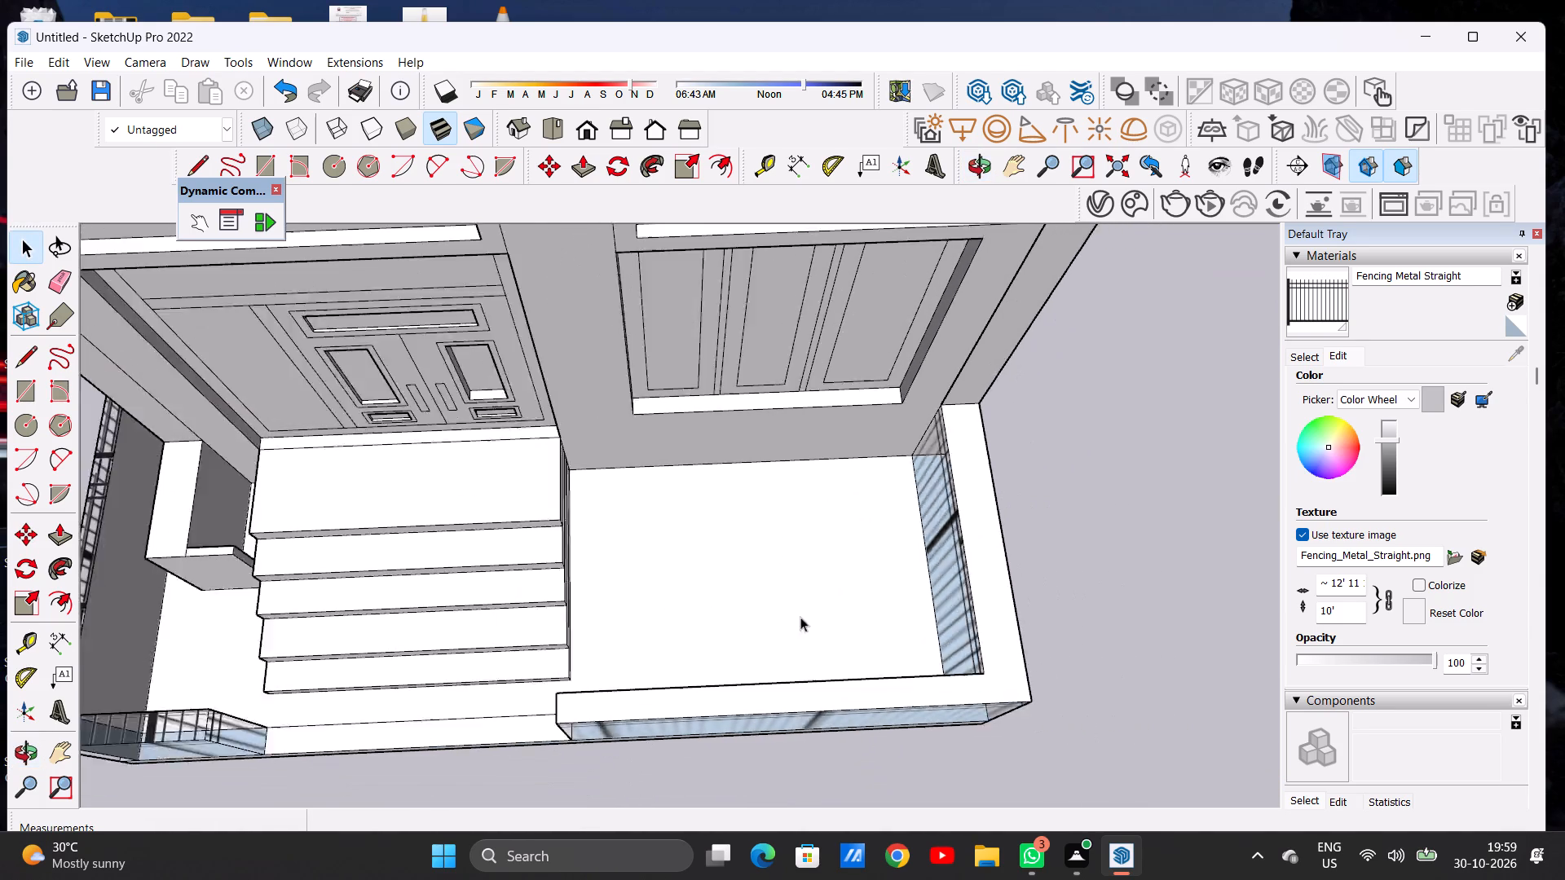
pyautogui.scroll(-6, 800, 617)
pyautogui.moveTo(569, 640); pyautogui.dragTo(752, 587, button='middle')
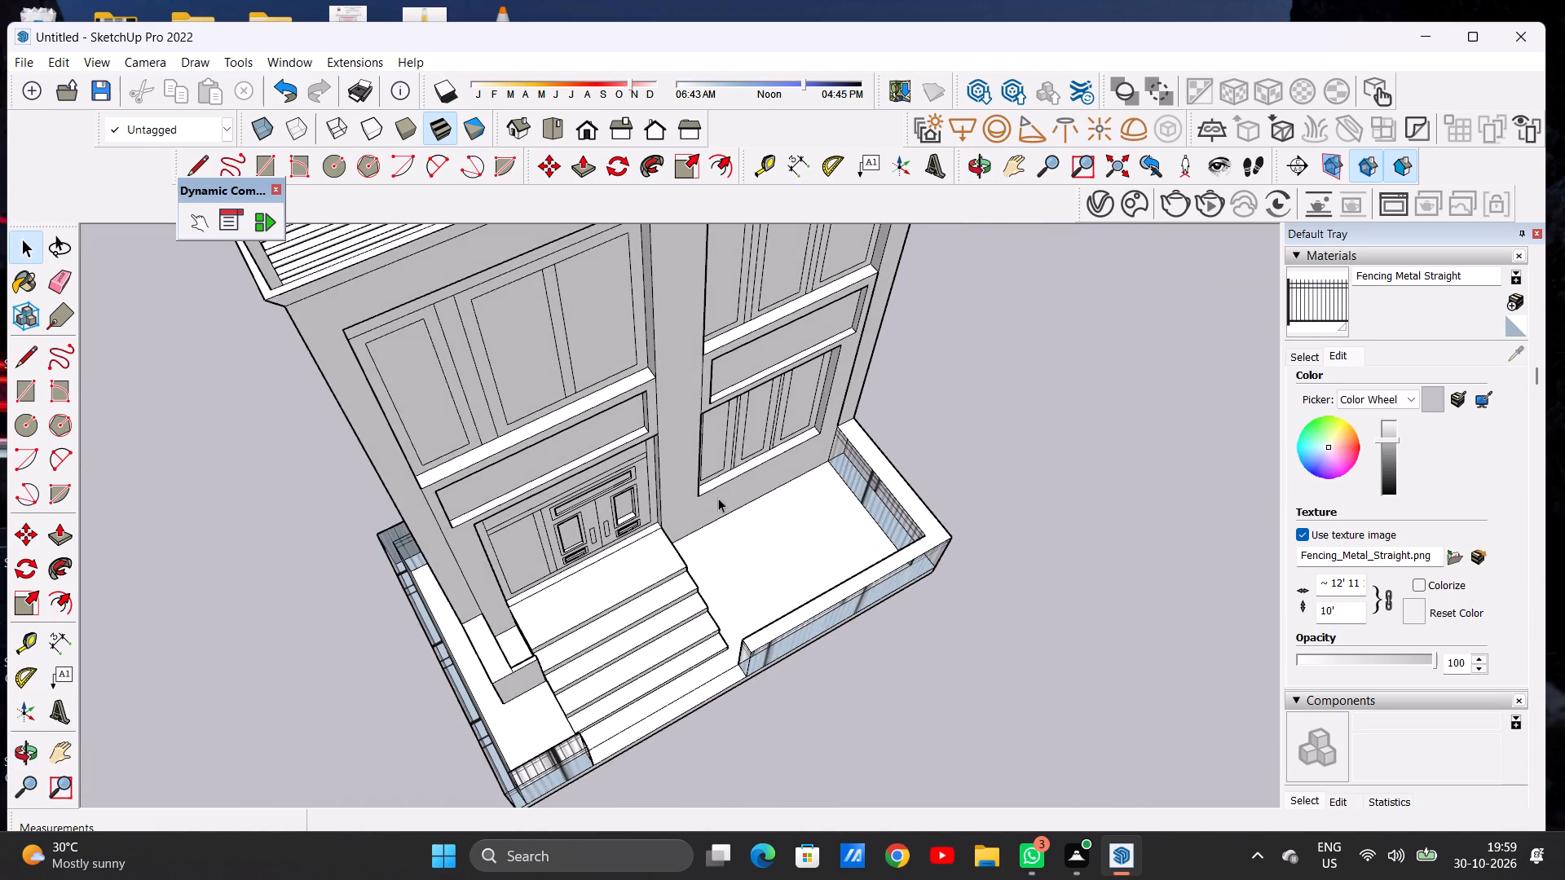
pyautogui.scroll(-6, 717, 498)
pyautogui.scroll(8, 611, 624)
pyautogui.scroll(-1, 637, 603)
pyautogui.scroll(7, 637, 602)
# Draw a line about 2' 3" long on the base from the door-side front fence's inner corner to the bottom step's corner.
pyautogui.moveTo(700, 606); pyautogui.dragTo(590, 700, button='middle')
pyautogui.scroll(6, 651, 700)
pyautogui.moveTo(765, 651); pyautogui.dragTo(565, 702, button='middle')
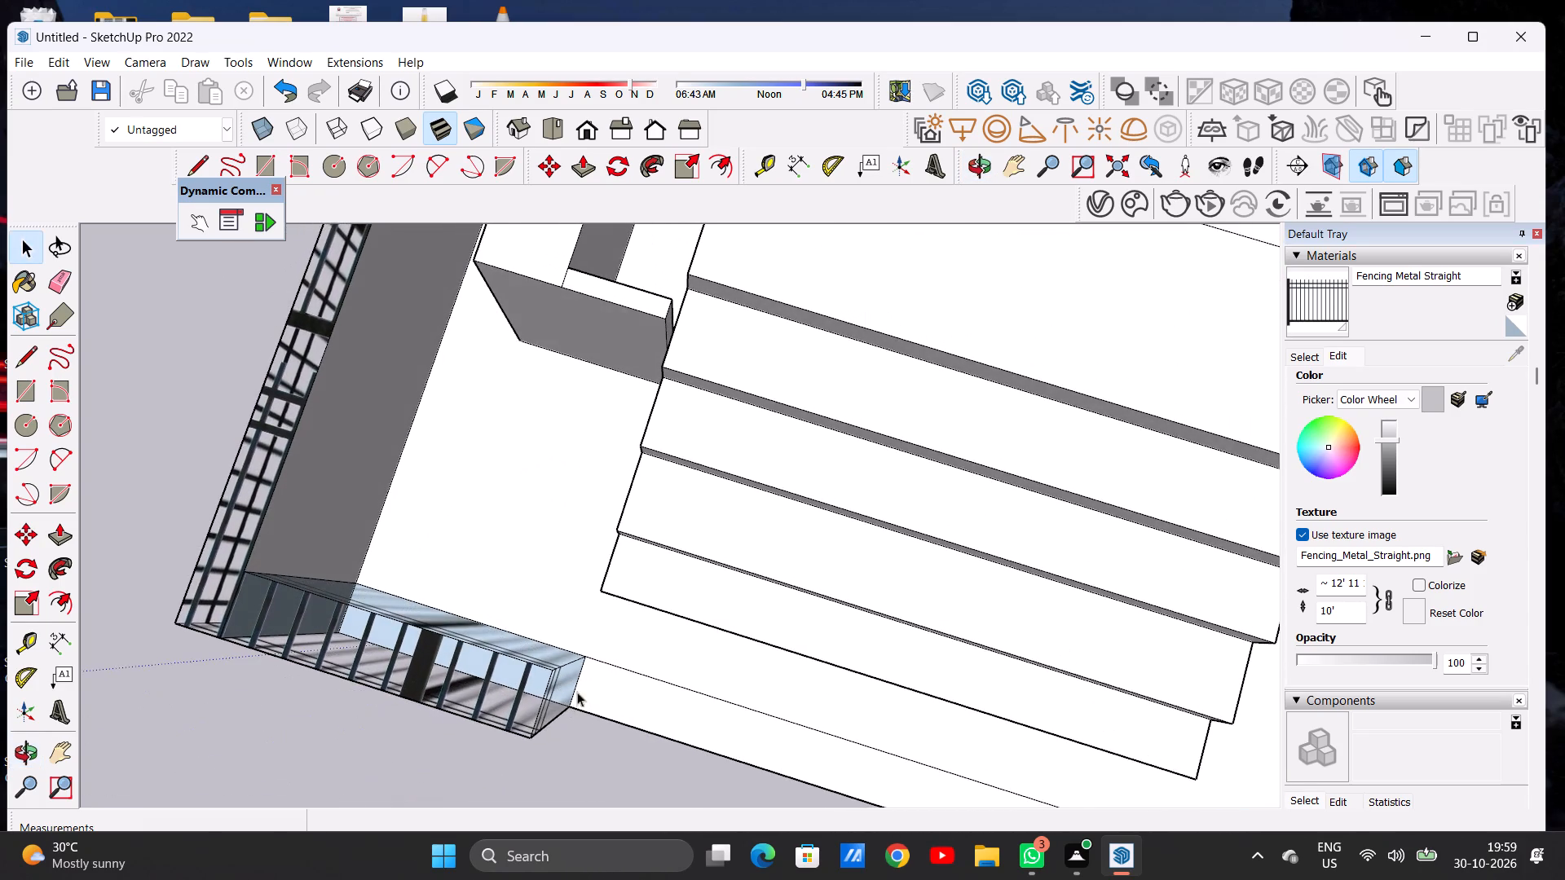
pyautogui.scroll(5, 641, 656)
pyautogui.moveTo(655, 656); pyautogui.dragTo(623, 471, button='middle')
pyautogui.scroll(3, 628, 565)
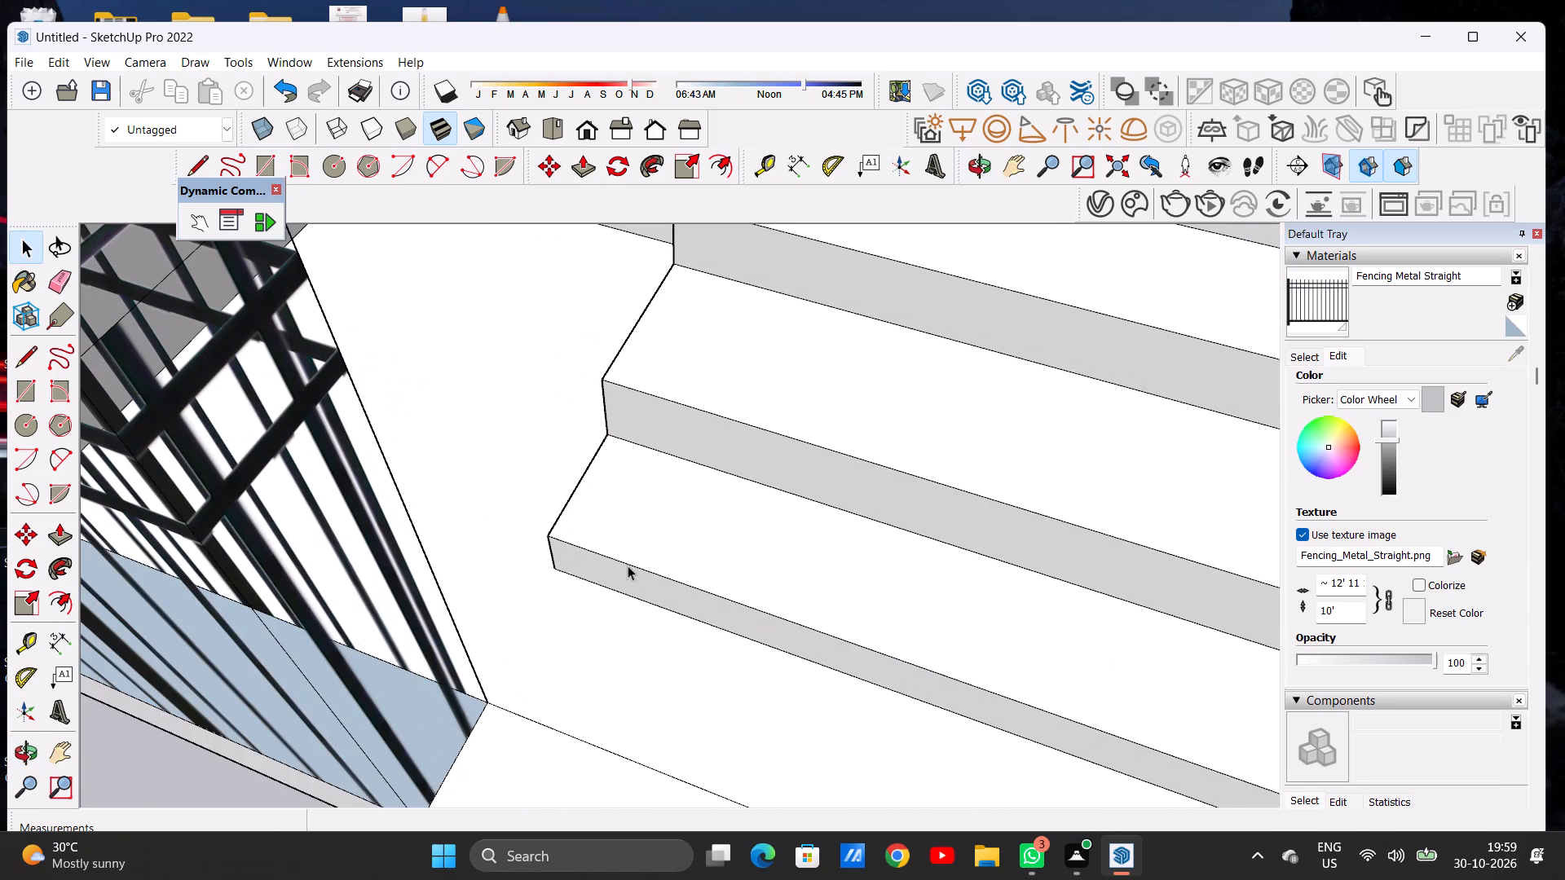
pyautogui.press('l')
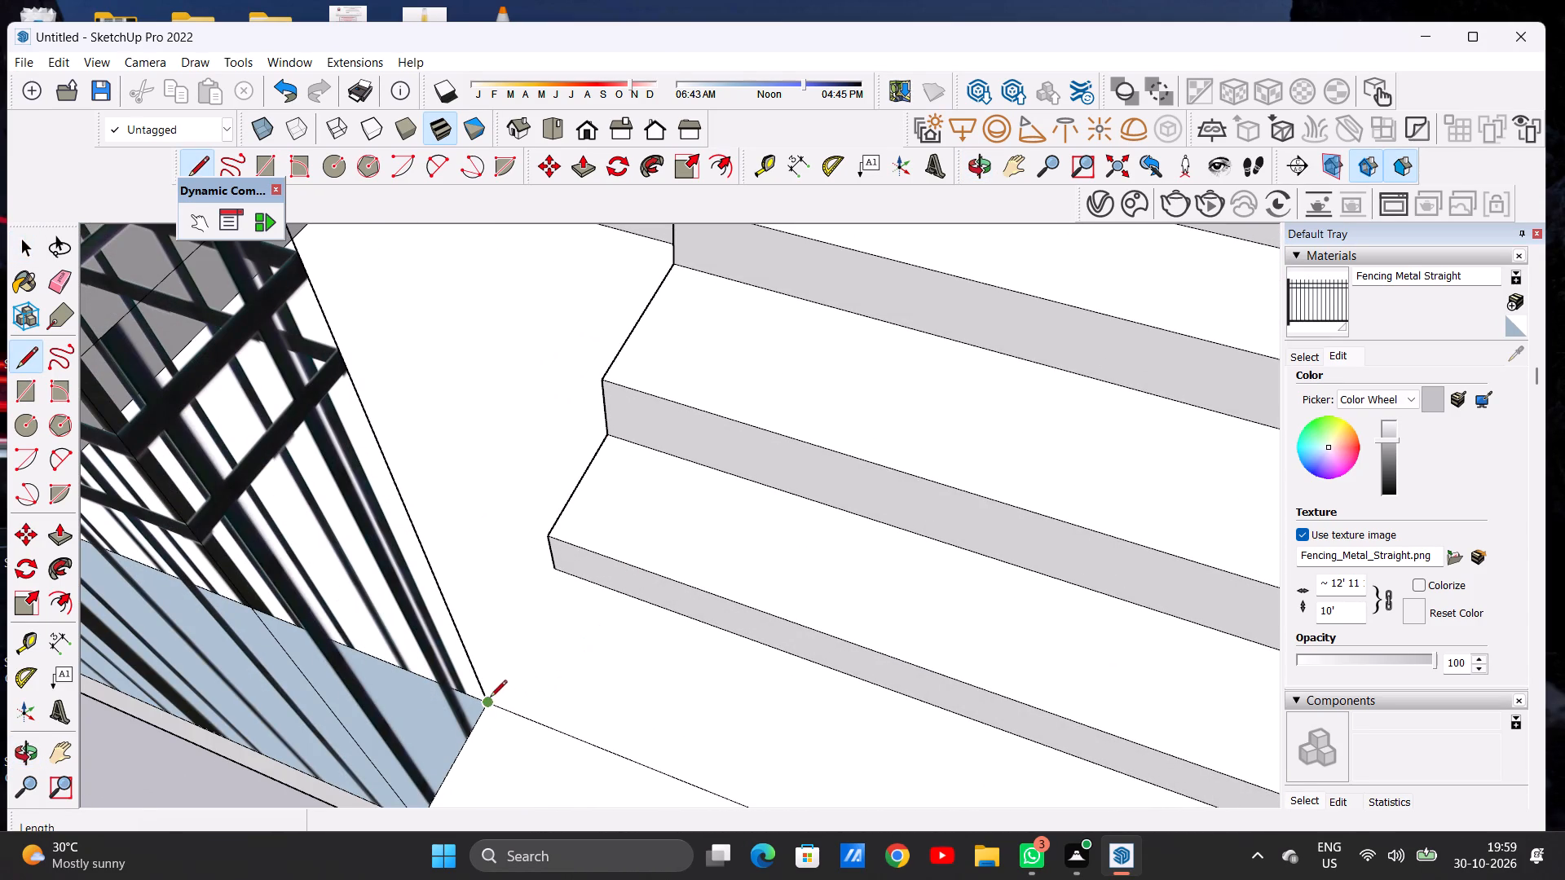
pyautogui.click(488, 698)
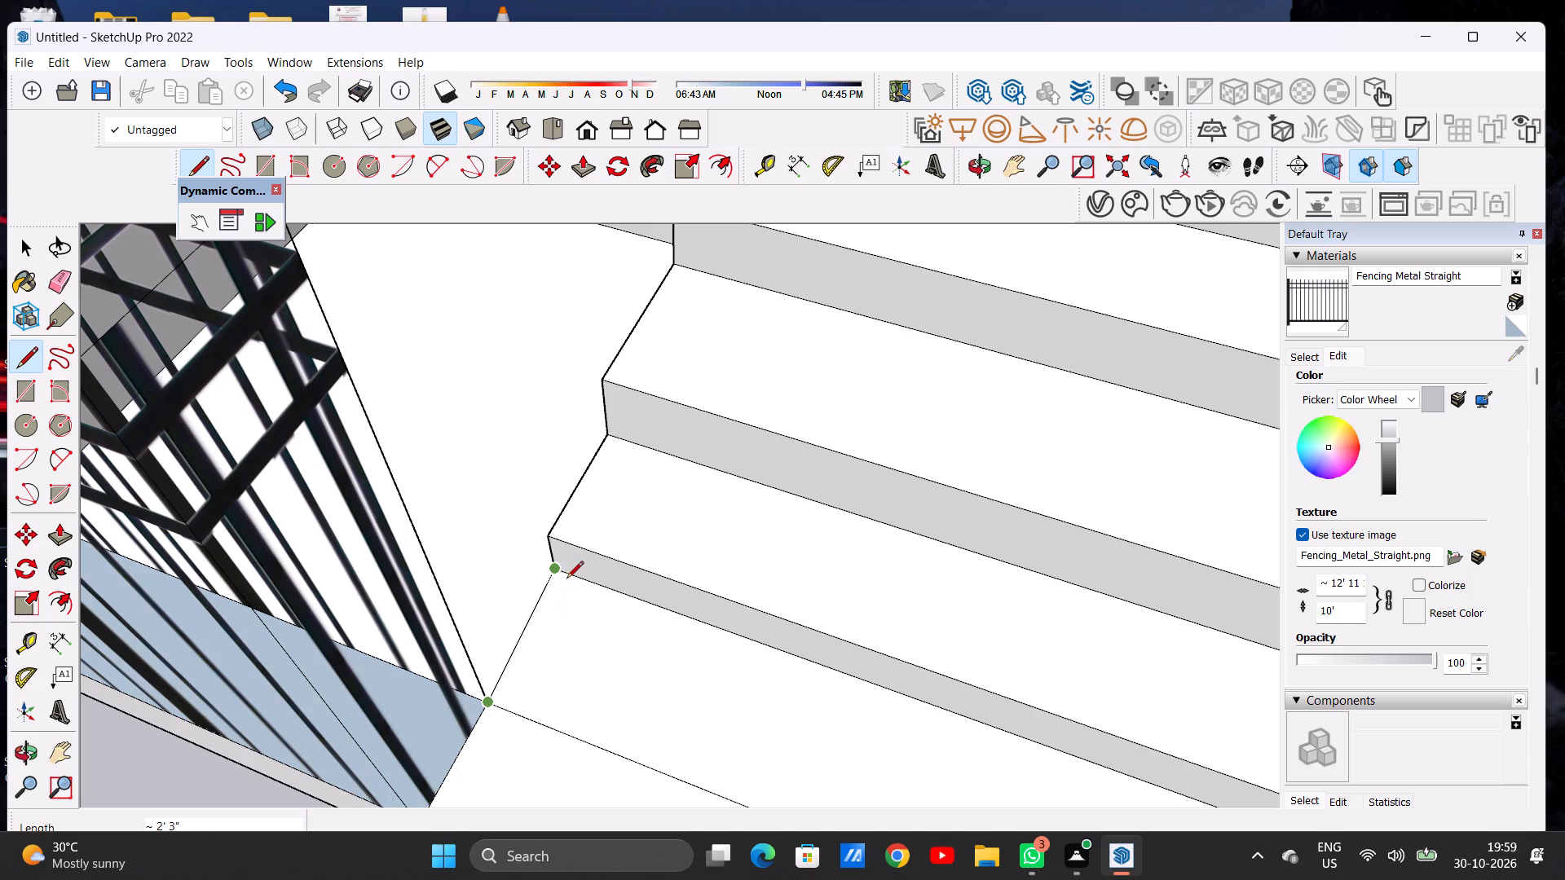
pyautogui.click(566, 579)
pyautogui.press('space')
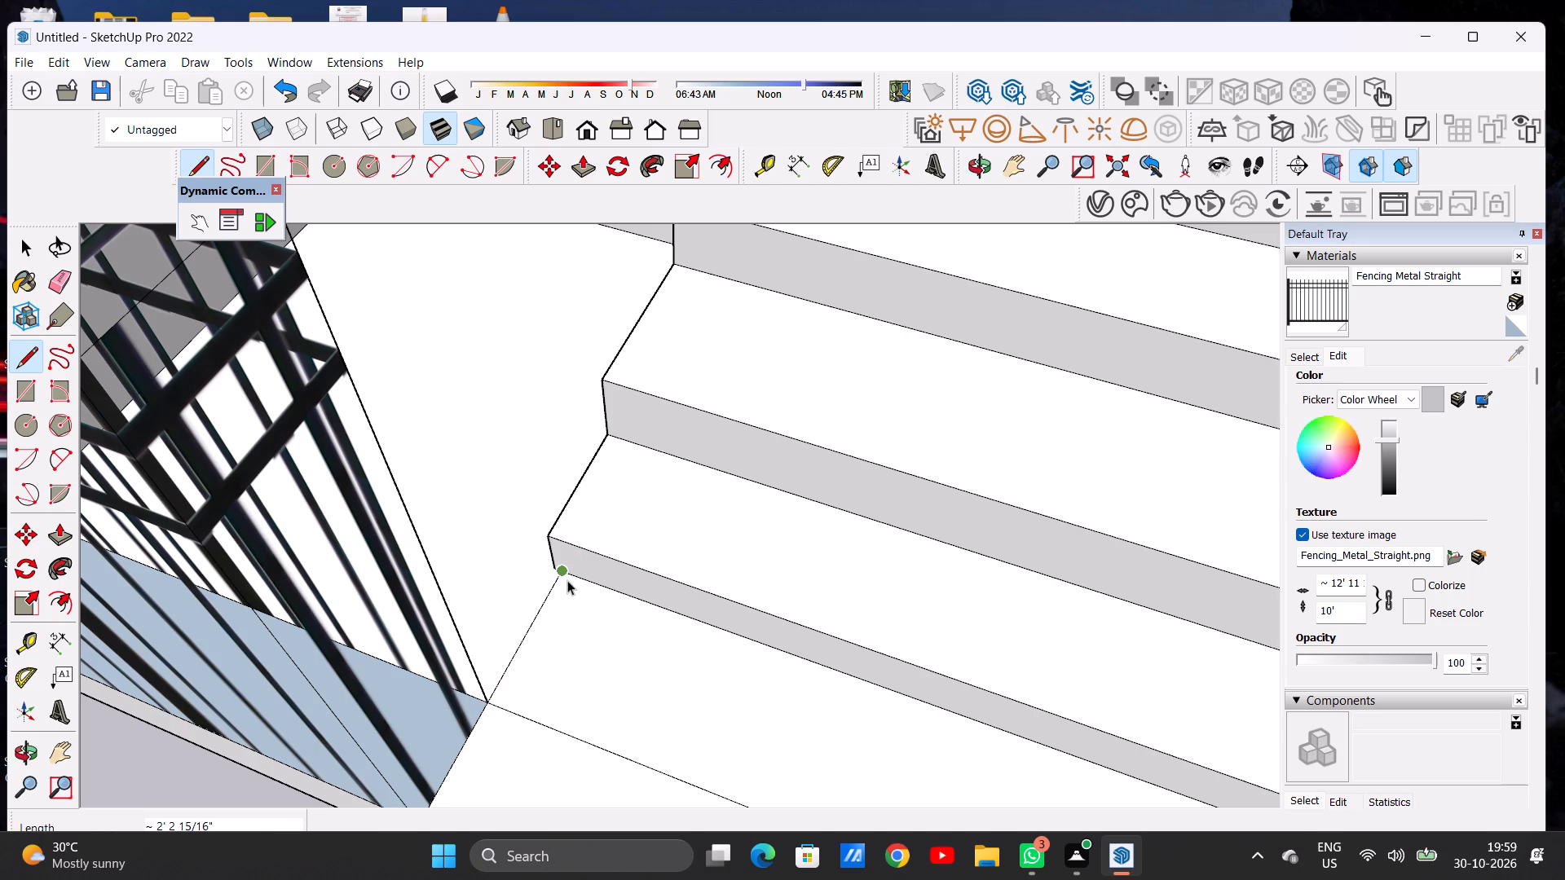
# Draw a line about 2' 3" long from the bottom step's window-side corner to the base edge line beside the window-side fence.
pyautogui.scroll(-17, 574, 582)
pyautogui.moveTo(689, 636); pyautogui.dragTo(954, 578, button='middle')
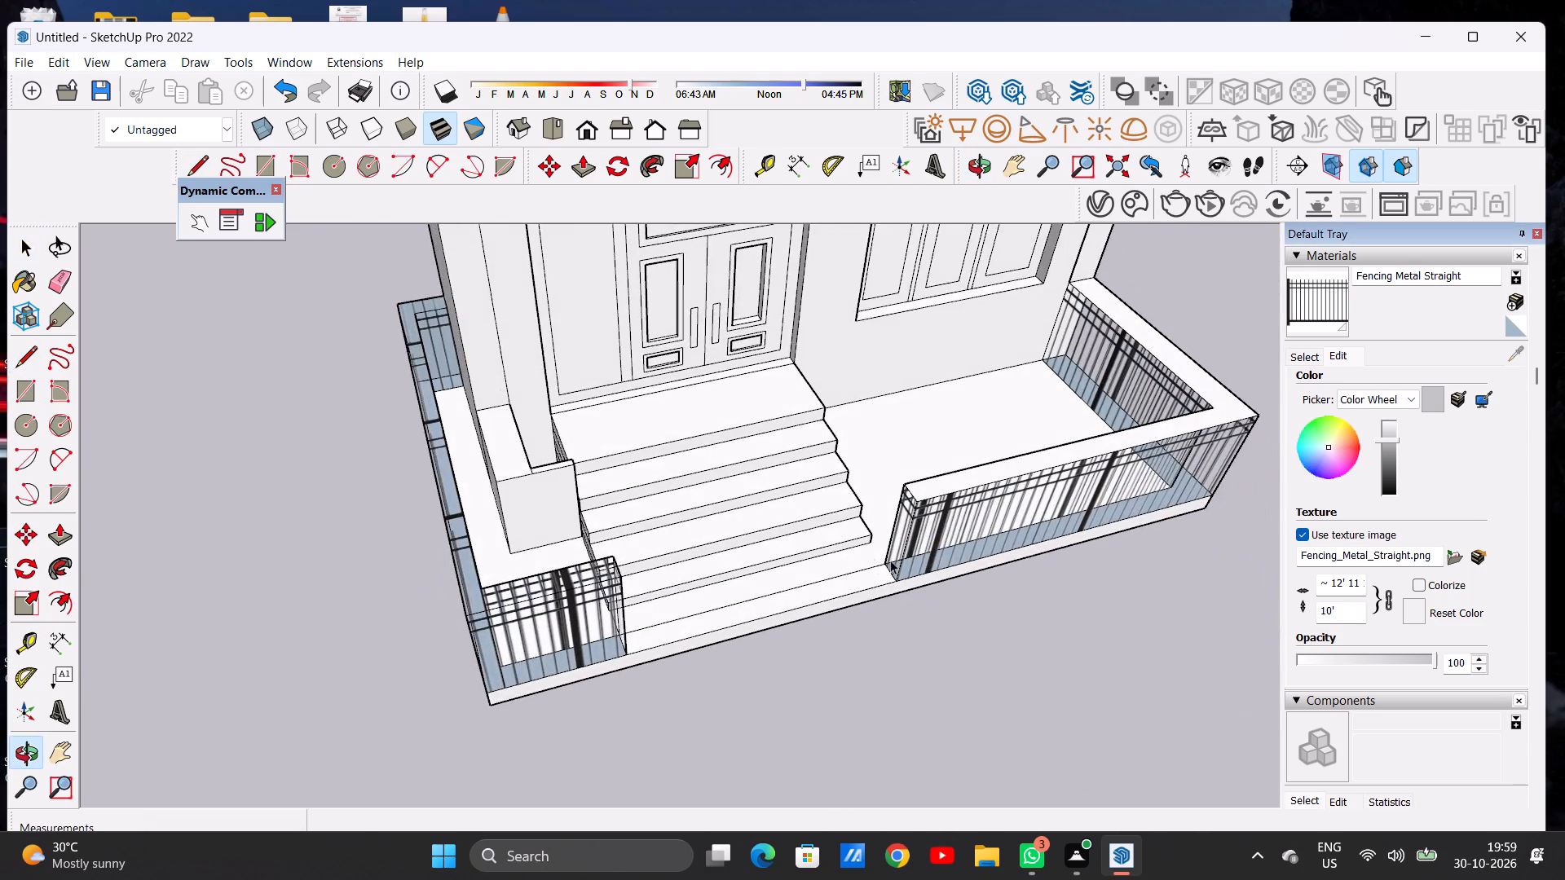
pyautogui.scroll(12, 871, 558)
pyautogui.press('l')
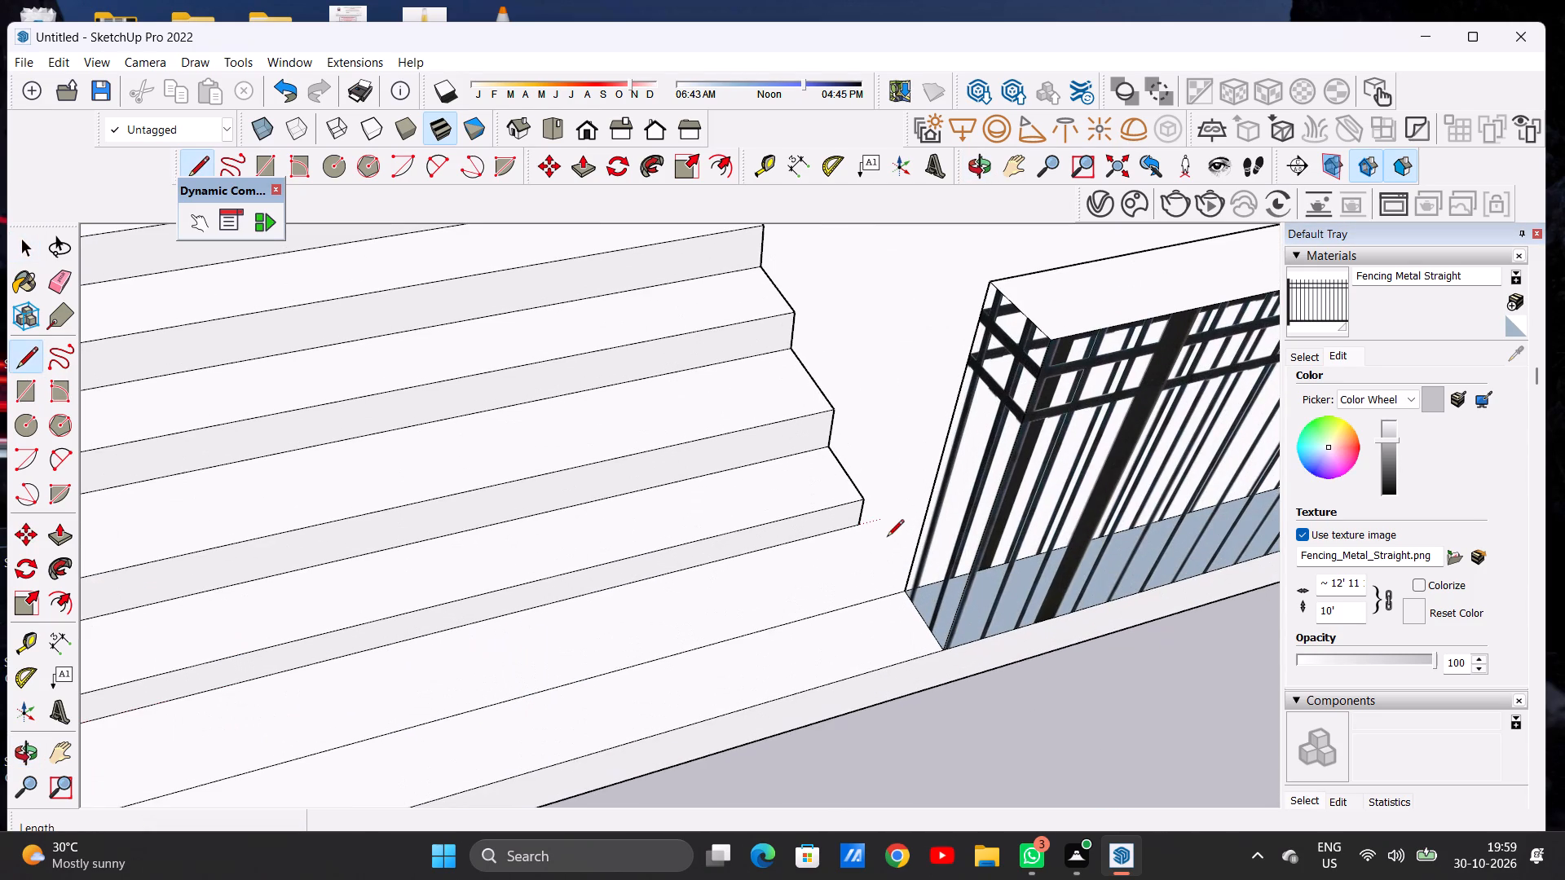
pyautogui.scroll(7, 878, 546)
pyautogui.click(841, 507)
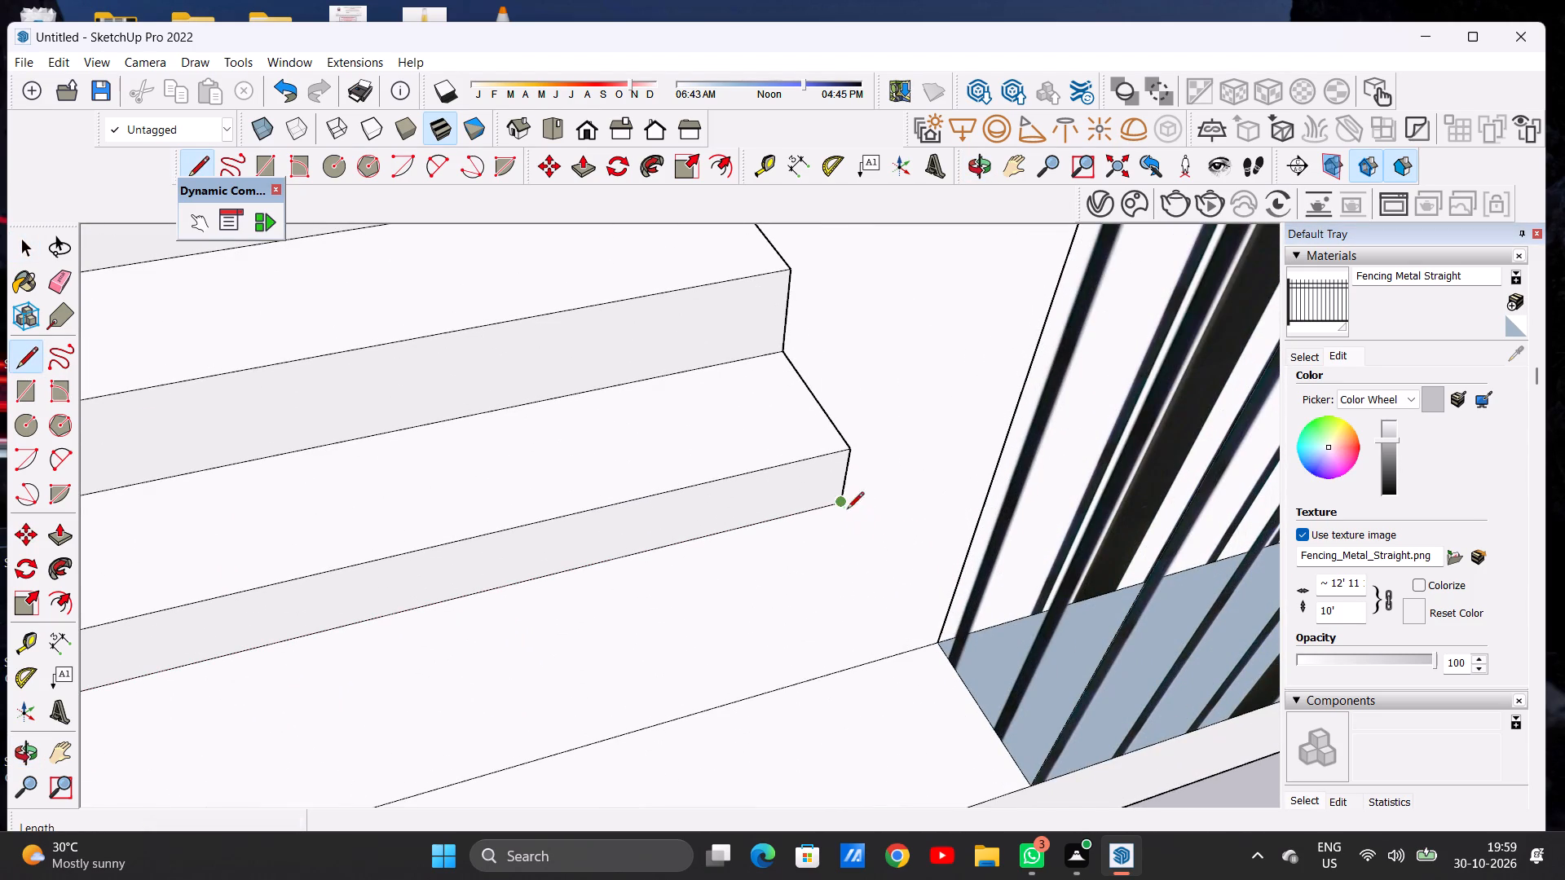
pyautogui.scroll(7, 915, 628)
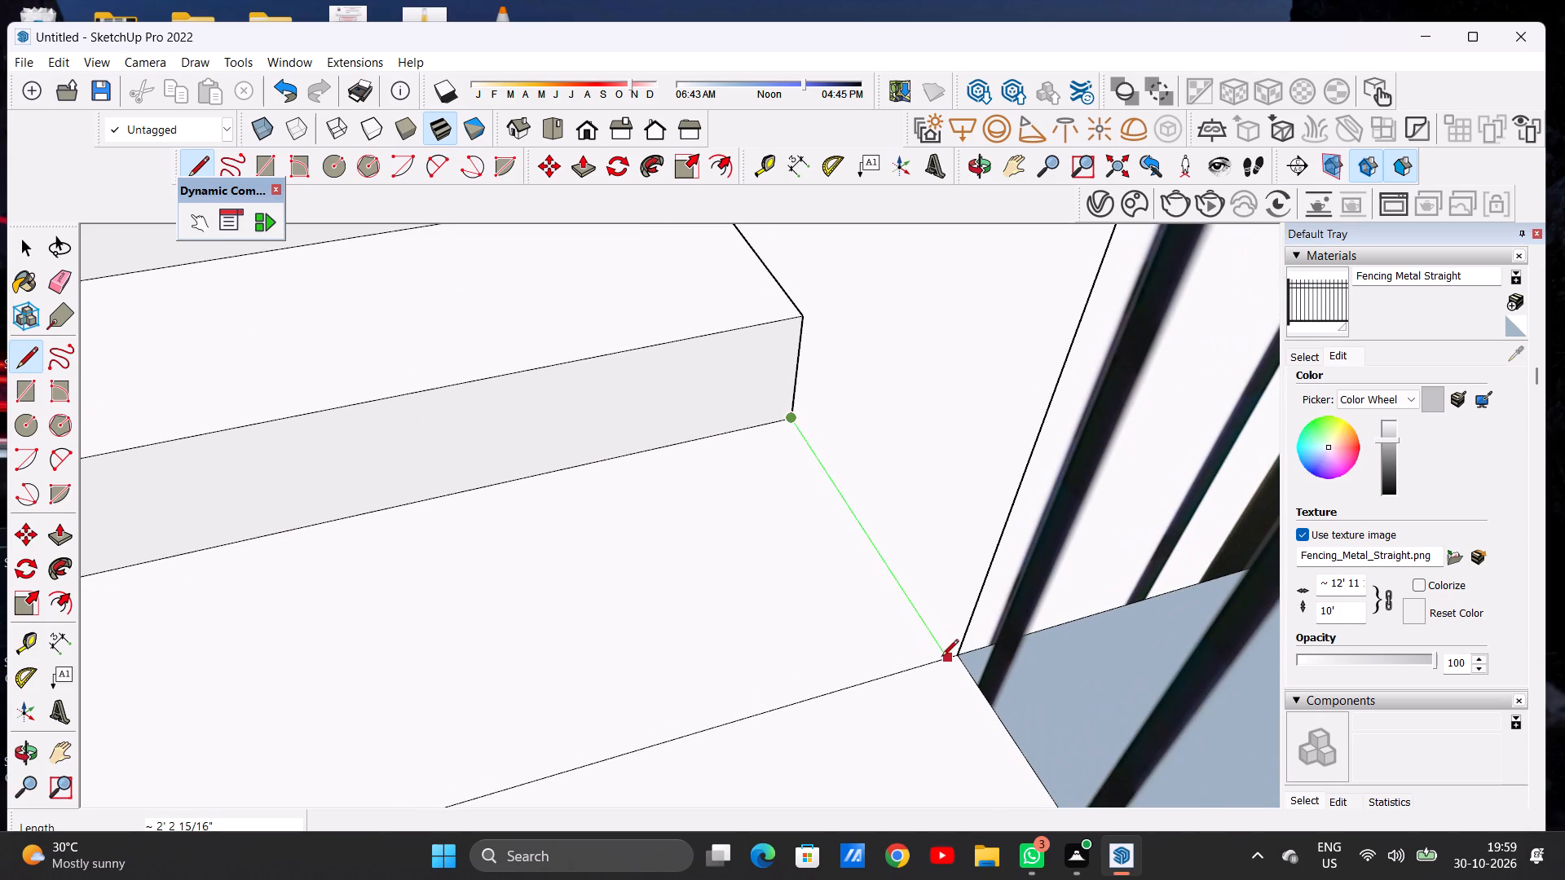
pyautogui.click(941, 658)
pyautogui.press('space')
# Apply Fencing Metal Straight to the top face of the window-side boundary wall.
pyautogui.scroll(-7, 910, 614)
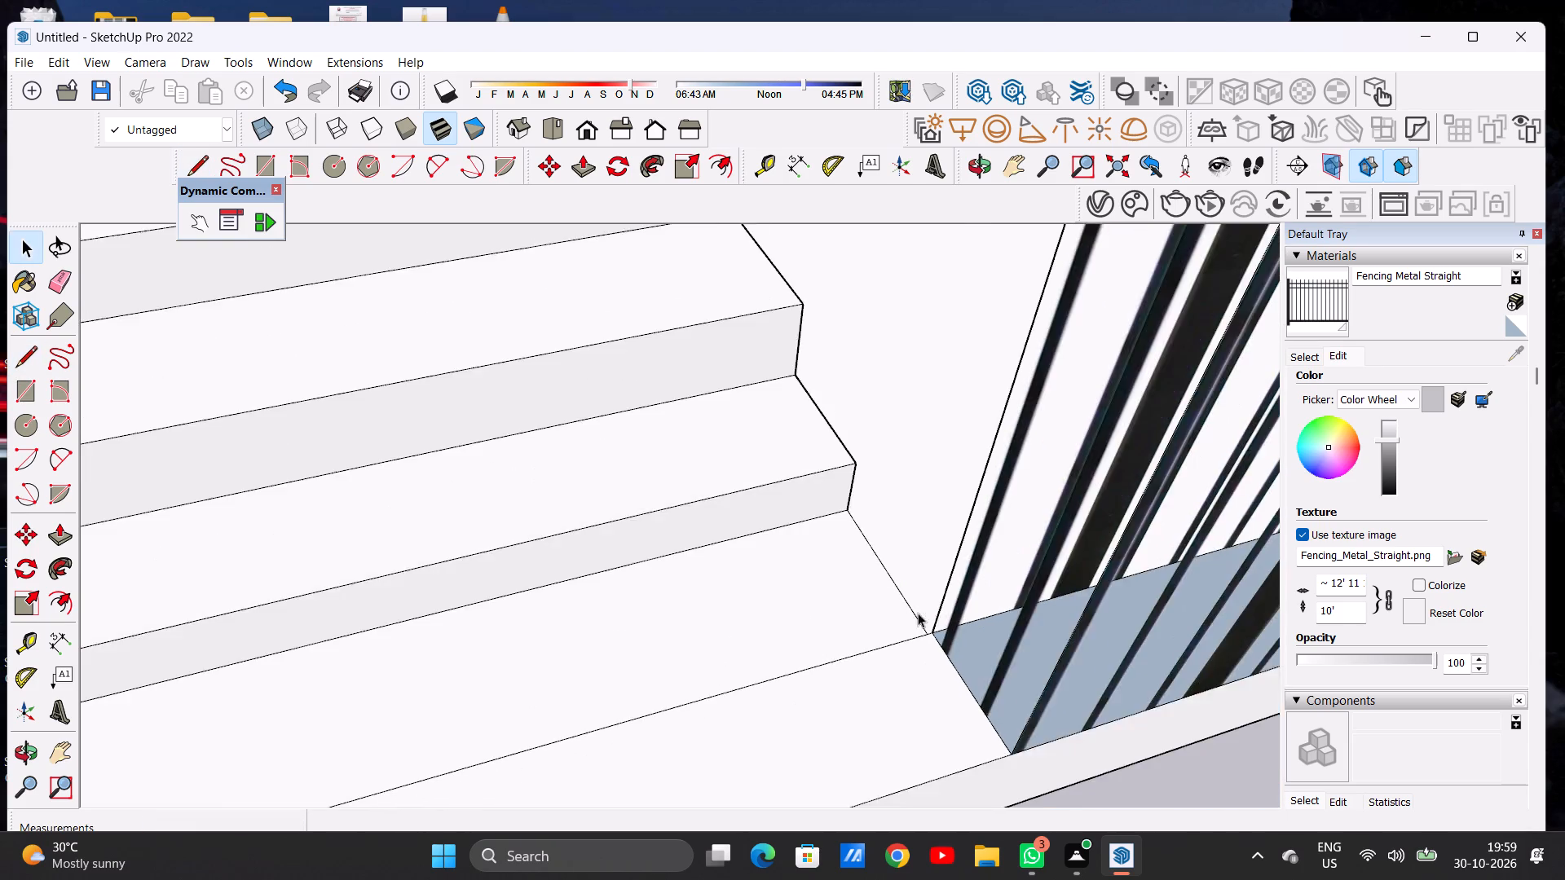
pyautogui.scroll(-20, 918, 613)
pyautogui.scroll(-6, 918, 613)
pyautogui.moveTo(879, 603); pyautogui.dragTo(874, 548, button='middle')
pyautogui.scroll(3, 667, 574)
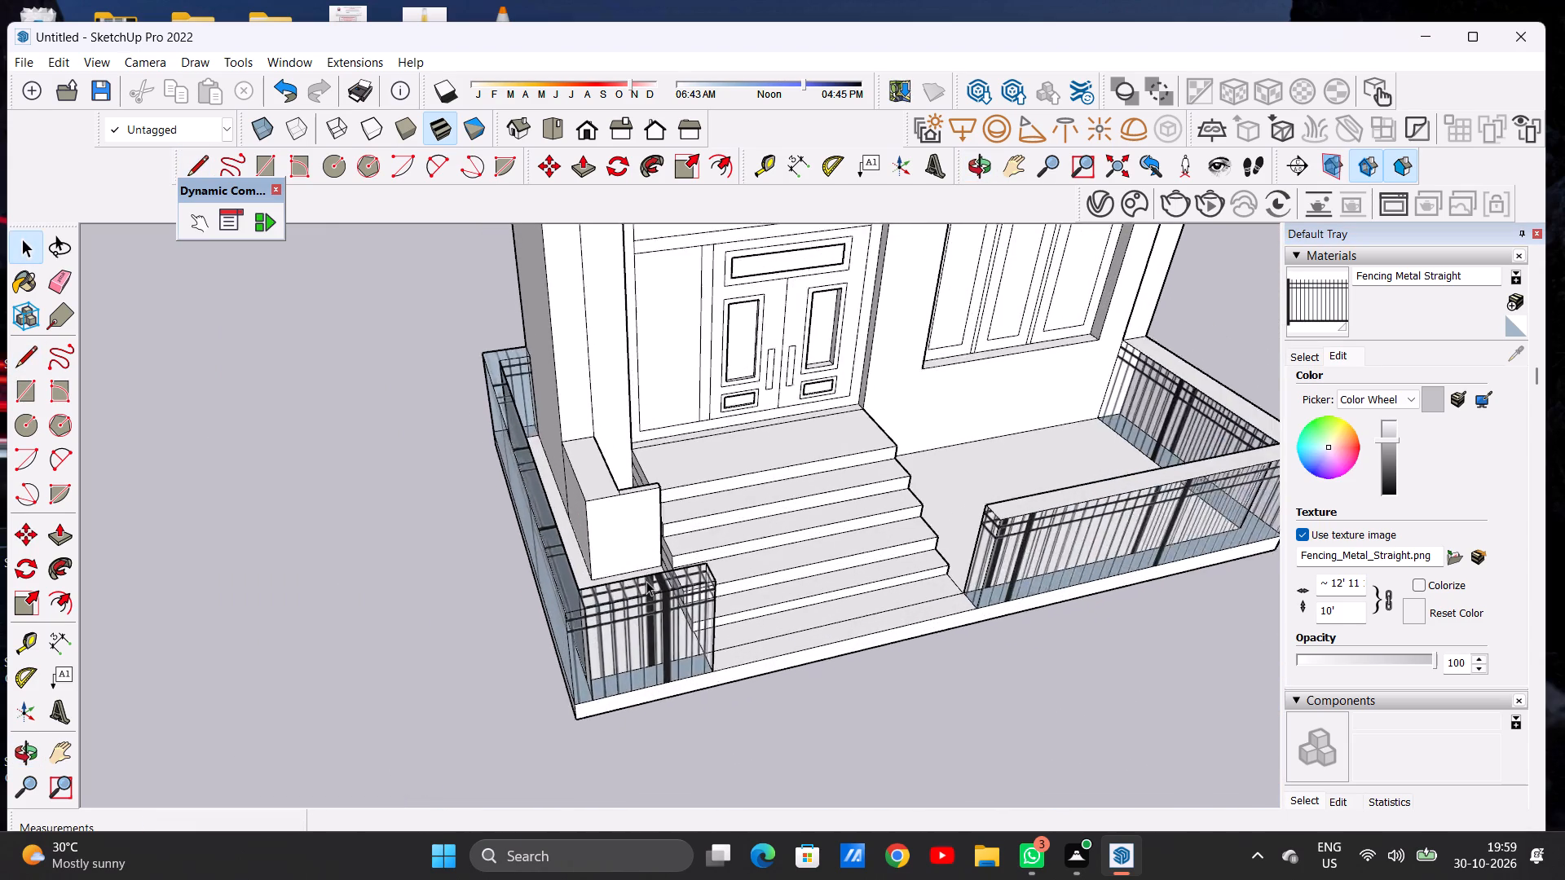
pyautogui.scroll(2, 646, 581)
pyautogui.scroll(-6, 619, 592)
pyautogui.scroll(7, 1083, 480)
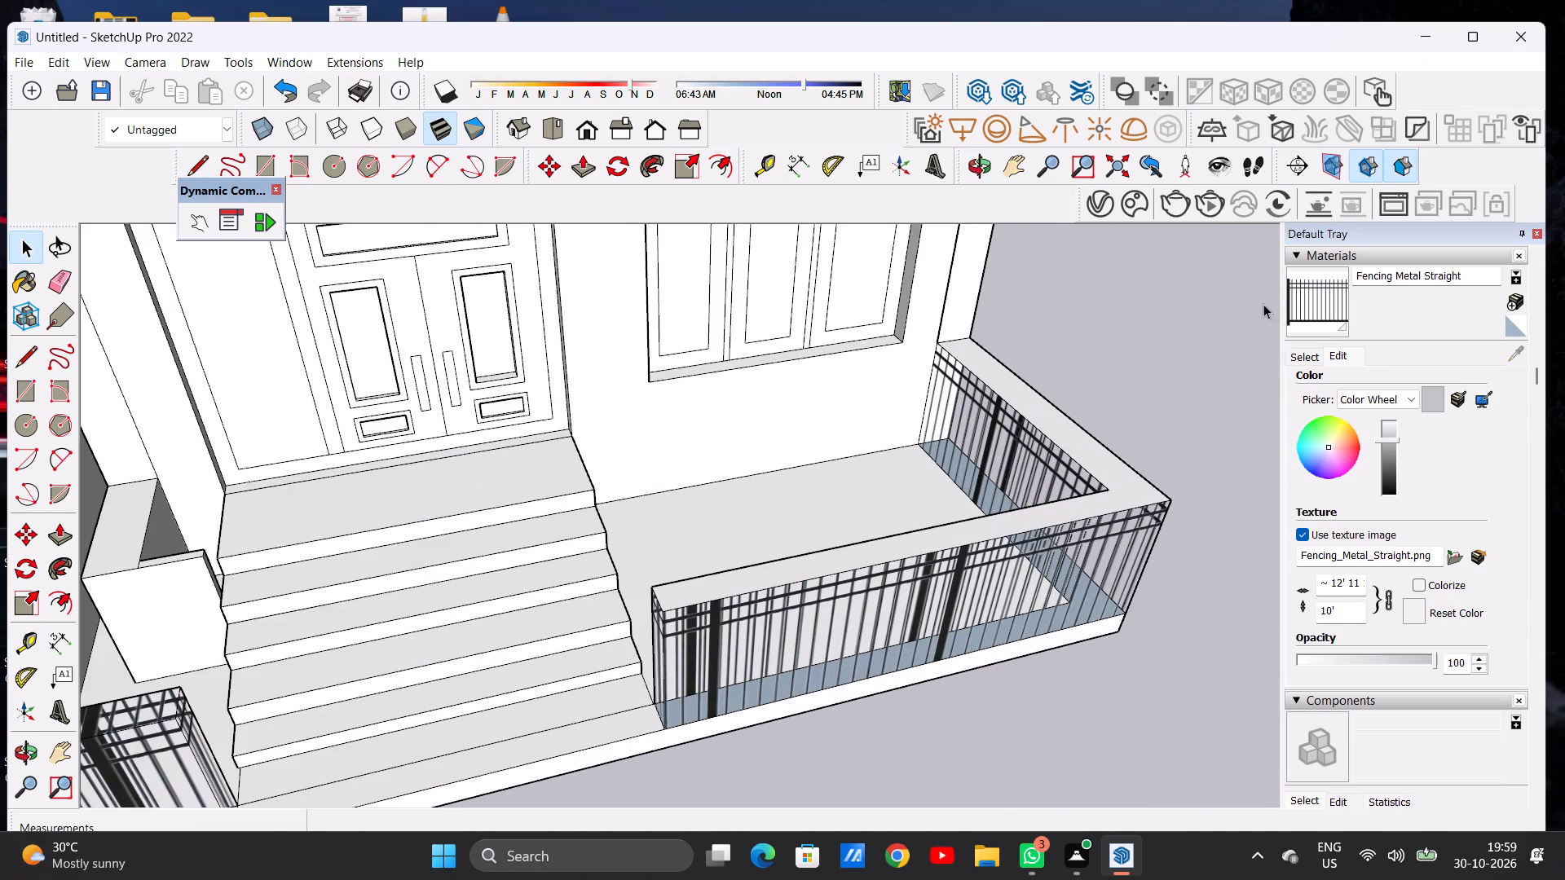
pyautogui.click(1316, 299)
pyautogui.scroll(3, 1144, 473)
pyautogui.scroll(-1, 1128, 499)
pyautogui.click(1125, 499)
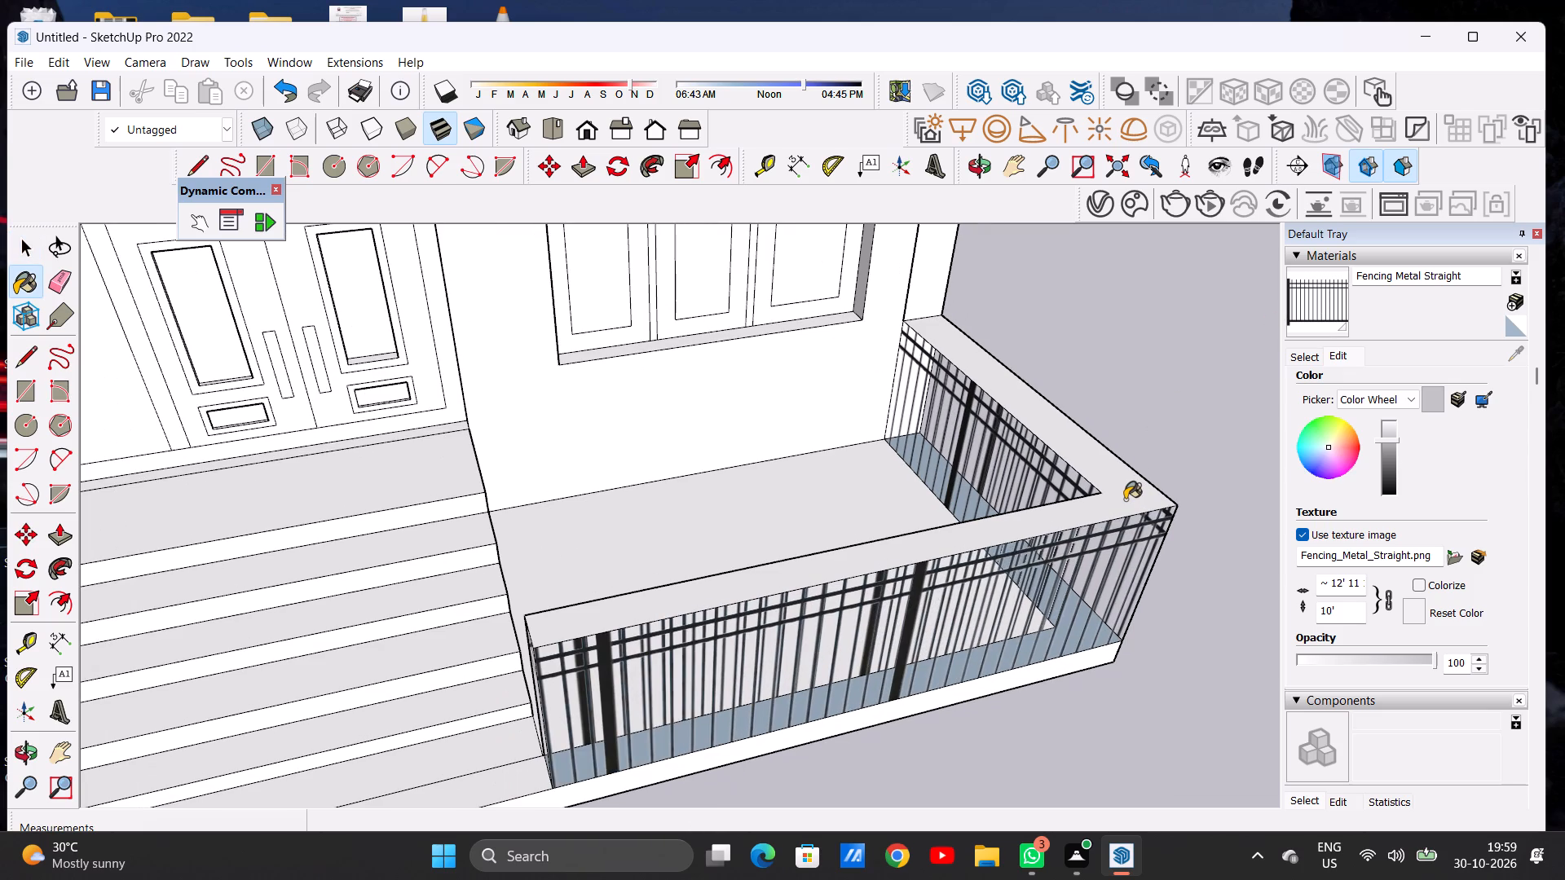
pyautogui.press('space')
# Switch to the standard Front view and examine the window-side fencing and entrance steps from several angles.
pyautogui.scroll(-2, 879, 530)
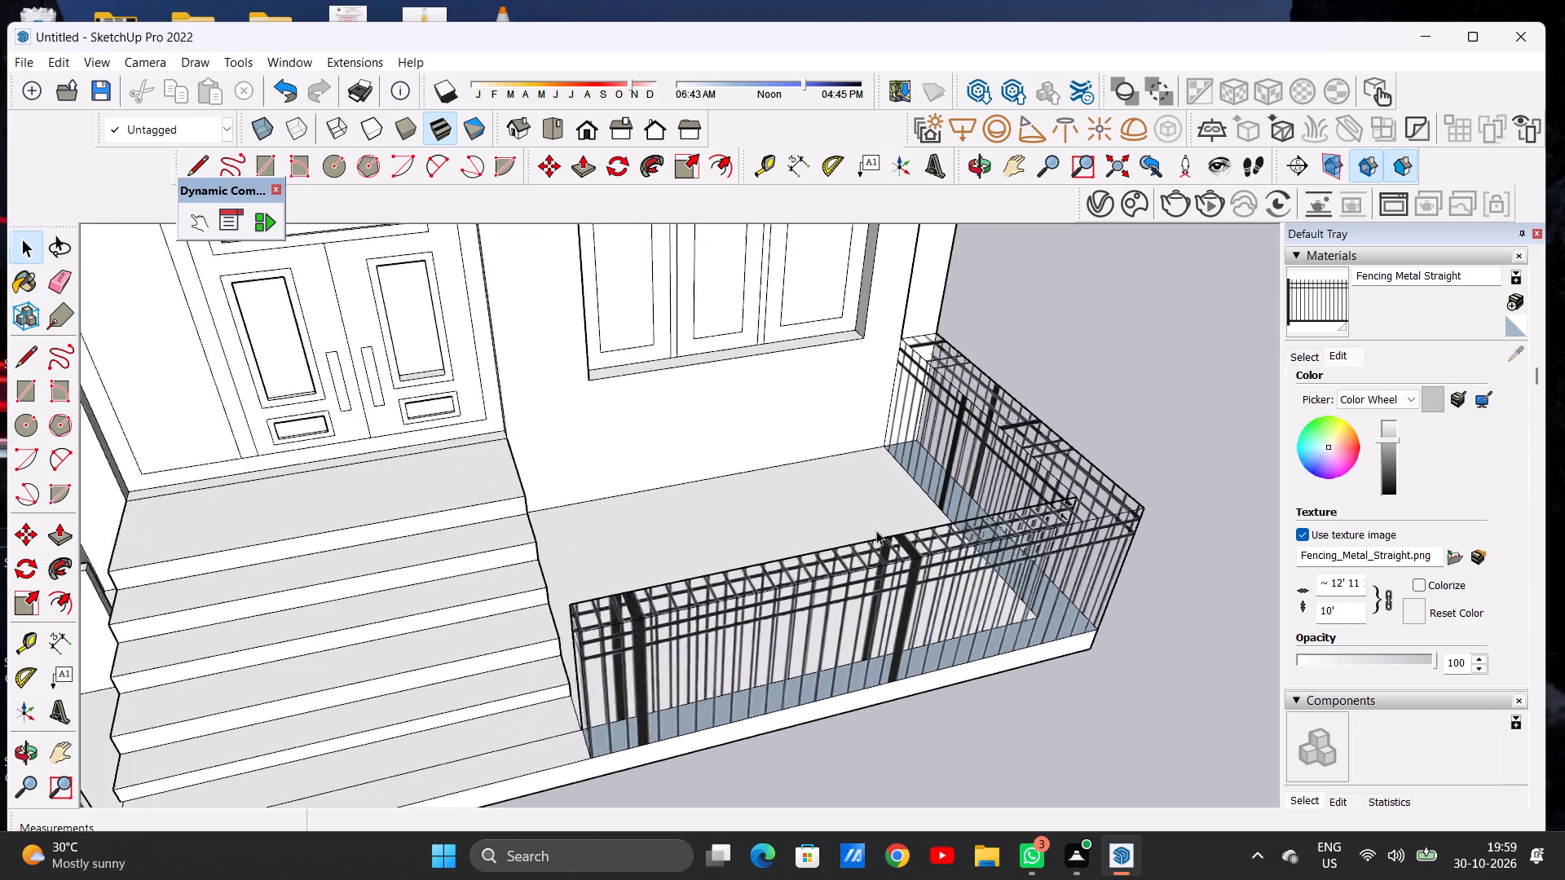
pyautogui.scroll(-12, 876, 530)
pyautogui.moveTo(853, 527); pyautogui.dragTo(802, 425, button='middle')
pyautogui.scroll(-4, 598, 501)
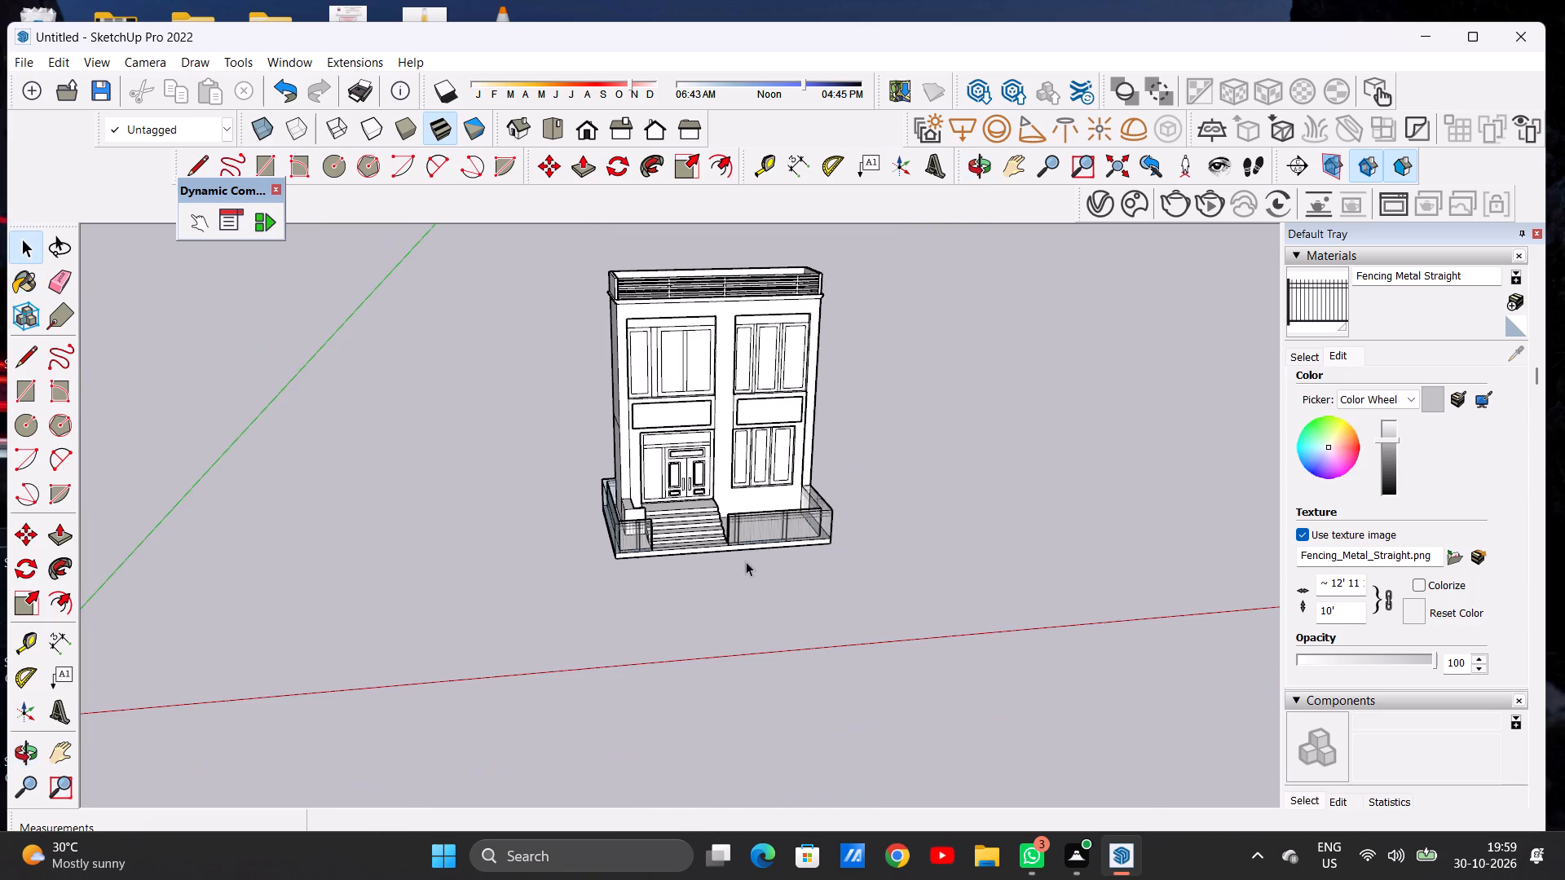
pyautogui.moveTo(744, 543); pyautogui.dragTo(731, 448, button='middle')
pyautogui.click(587, 117)
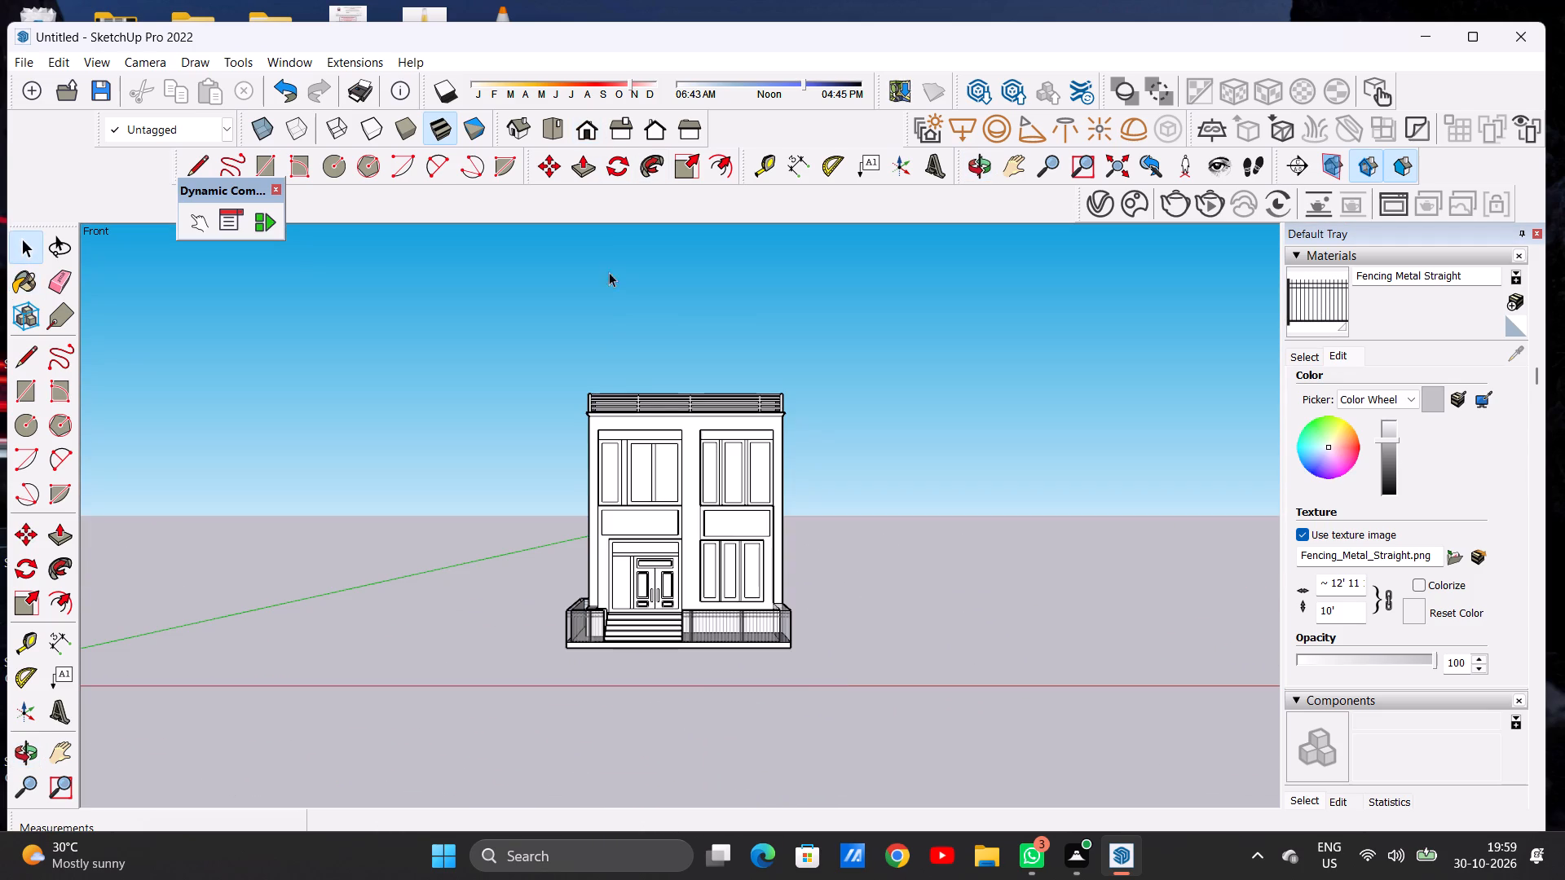
pyautogui.scroll(13, 701, 660)
pyautogui.scroll(-1, 715, 605)
pyautogui.scroll(9, 715, 605)
pyautogui.moveTo(675, 584); pyautogui.dragTo(749, 596, button='middle')
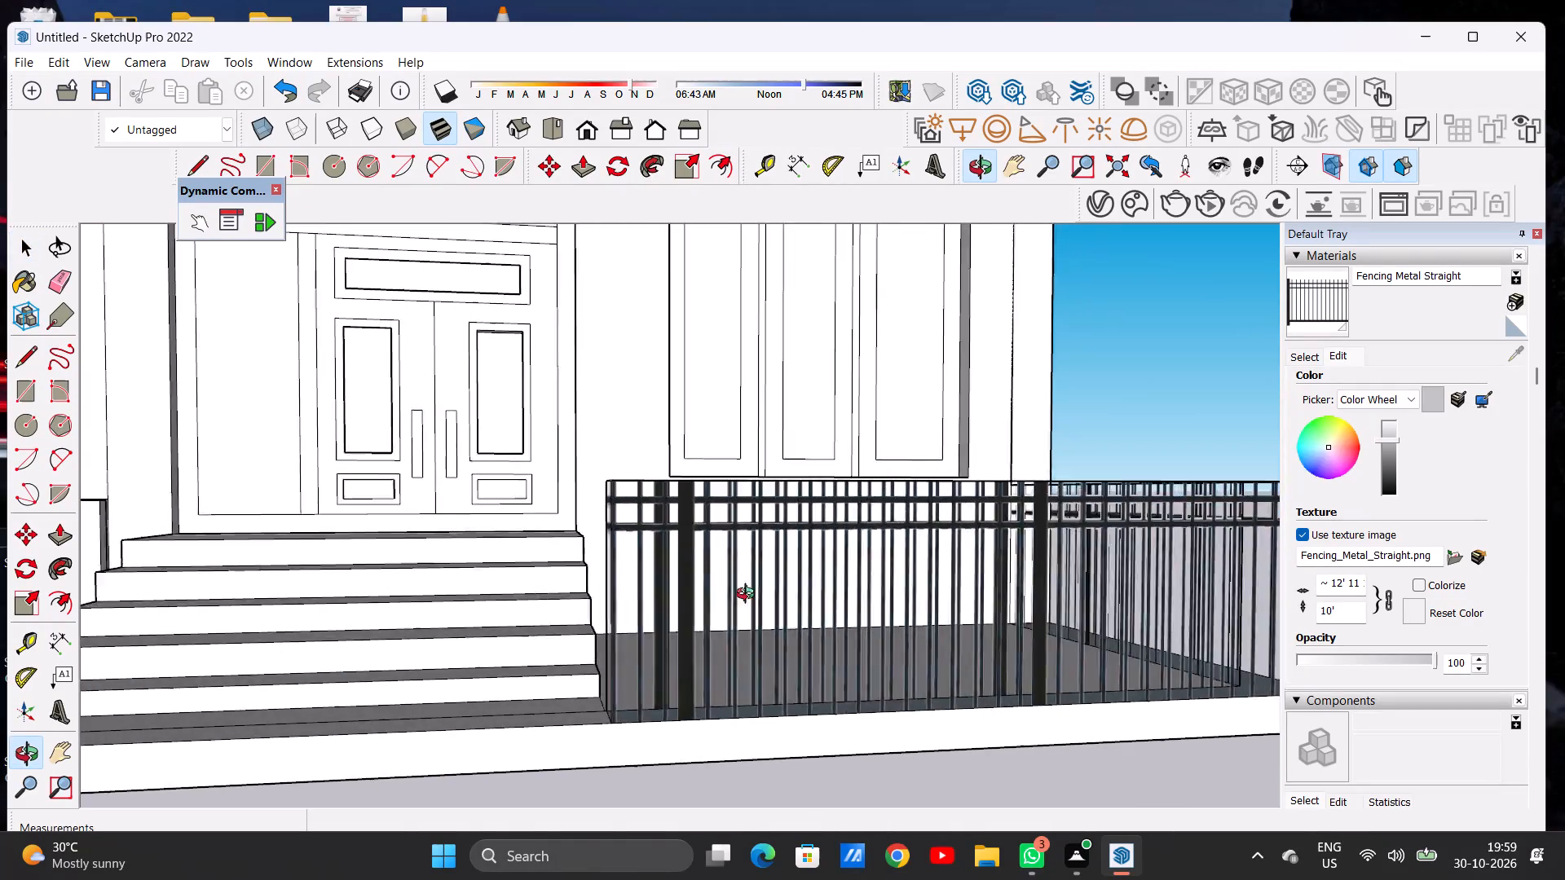
pyautogui.moveTo(749, 596); pyautogui.dragTo(697, 624, button='middle')
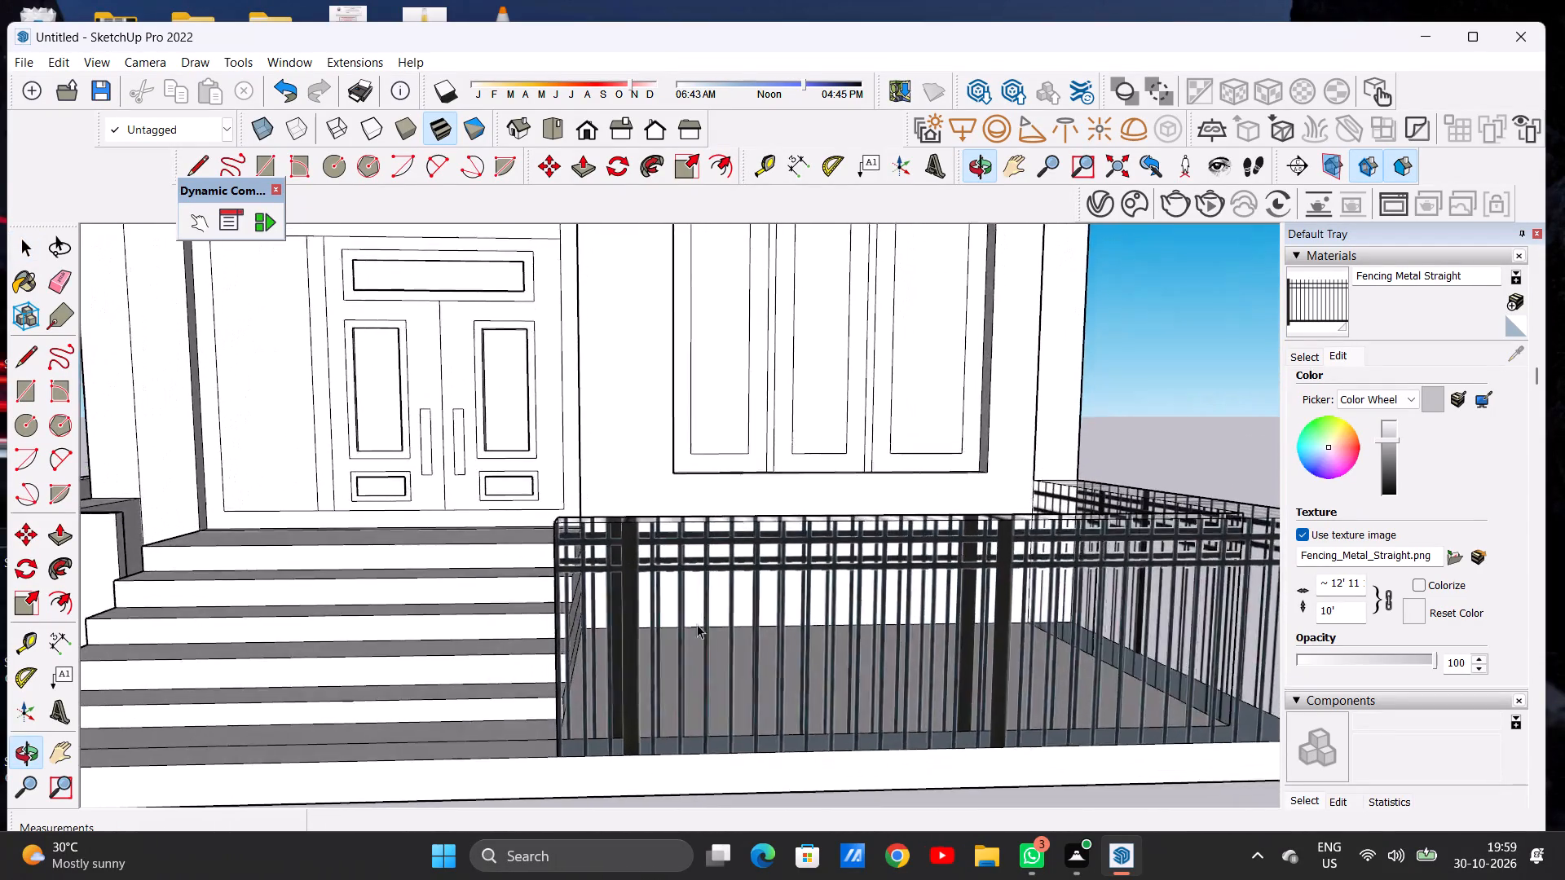
pyautogui.scroll(1, 697, 624)
pyautogui.scroll(-16, 702, 661)
pyautogui.moveTo(678, 664); pyautogui.dragTo(674, 765, button='middle')
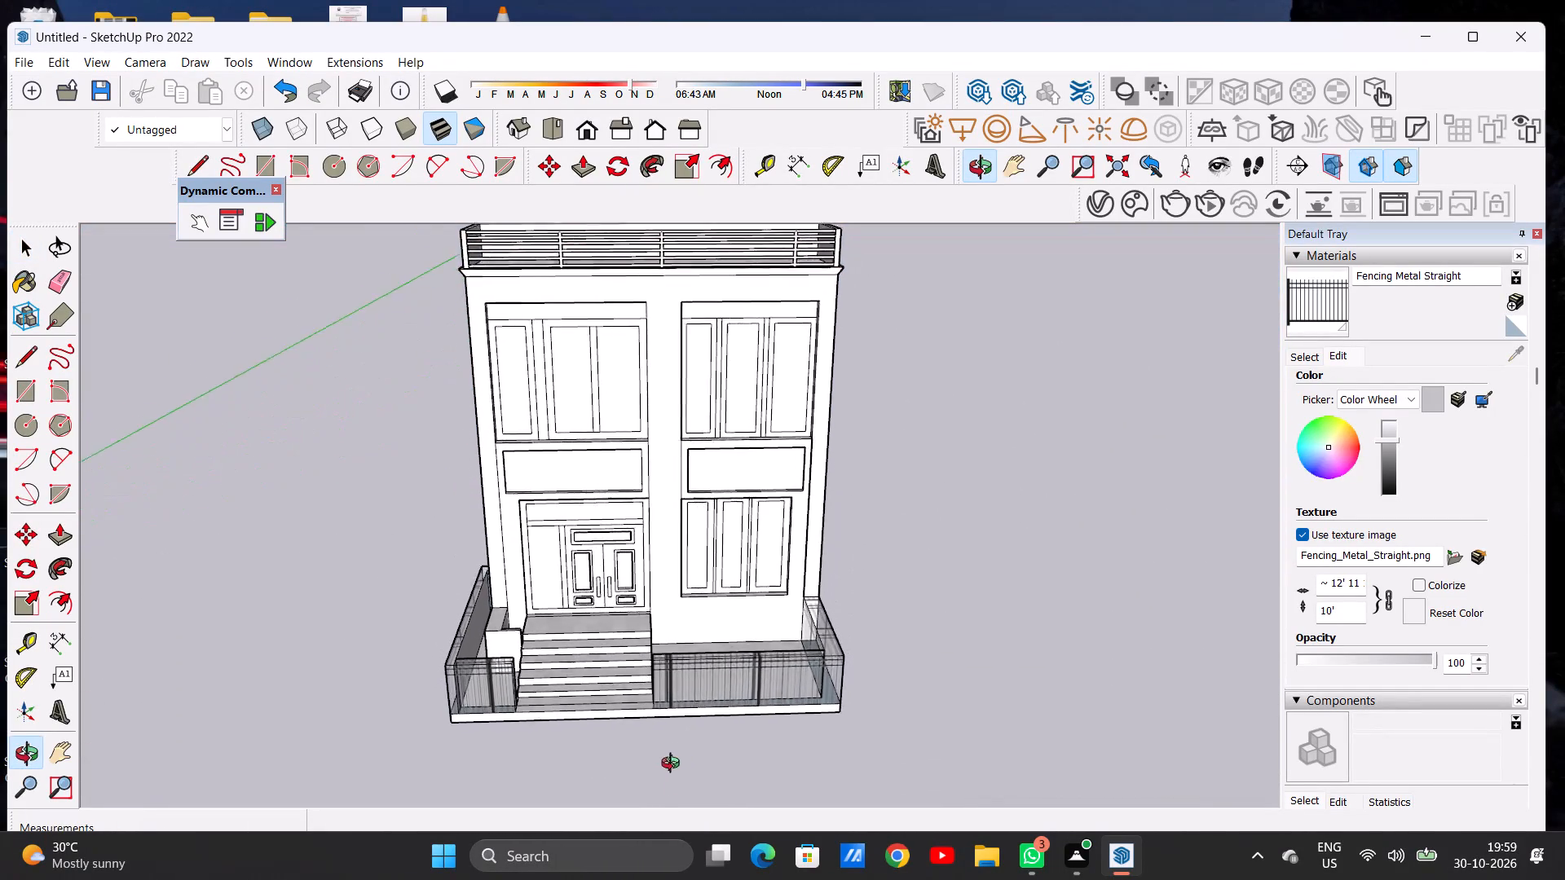
pyautogui.moveTo(674, 765); pyautogui.dragTo(655, 817, button='middle')
pyautogui.scroll(8, 722, 652)
pyautogui.middleClick(699, 629)
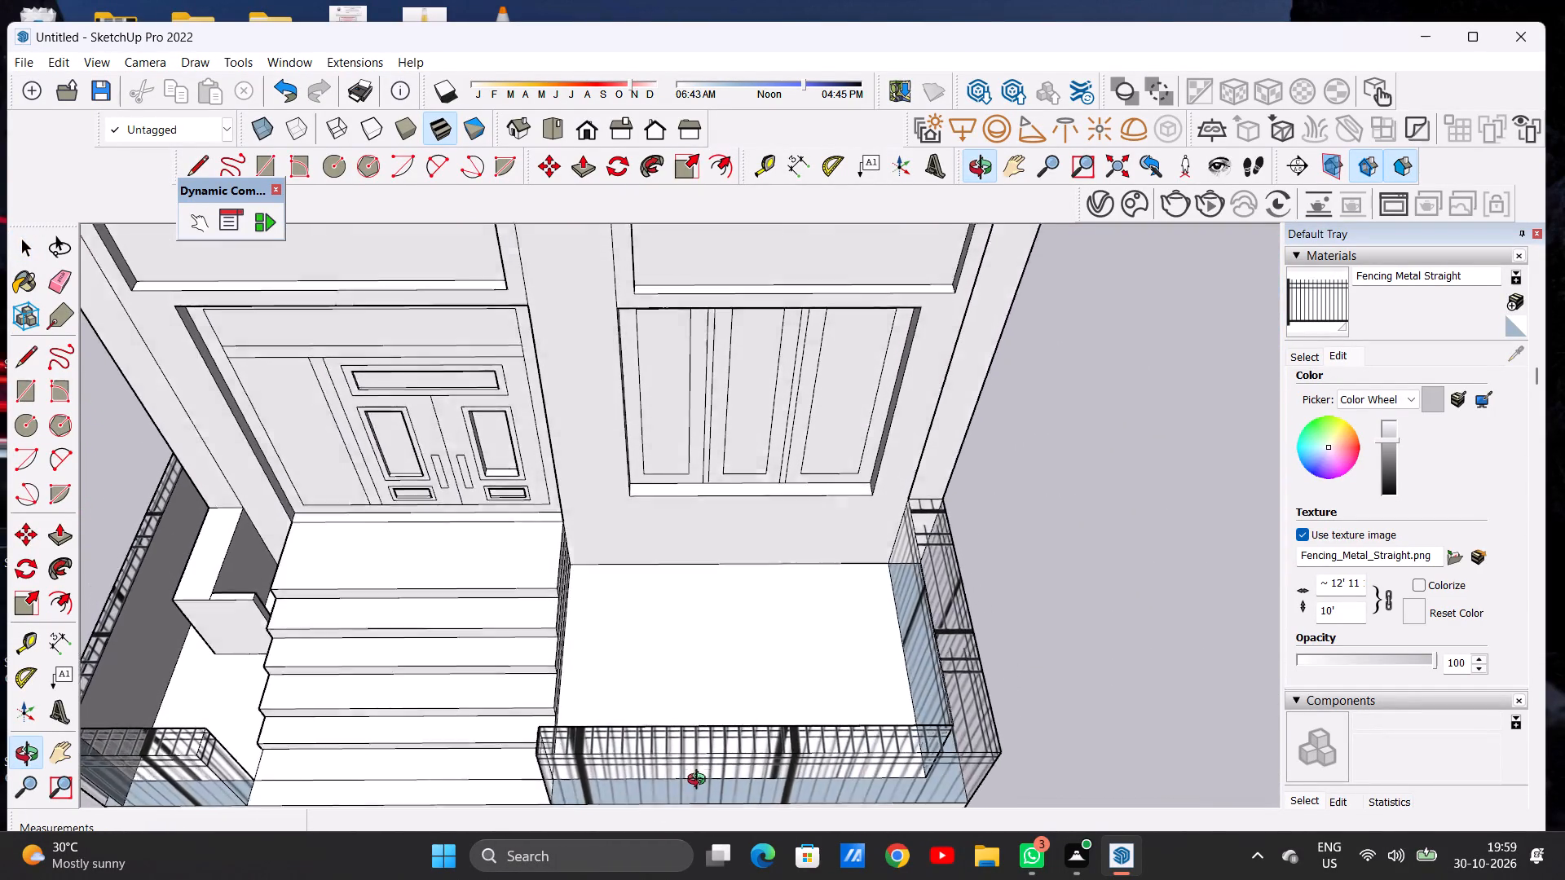
pyautogui.scroll(1, 702, 629)
pyautogui.scroll(-11, 727, 694)
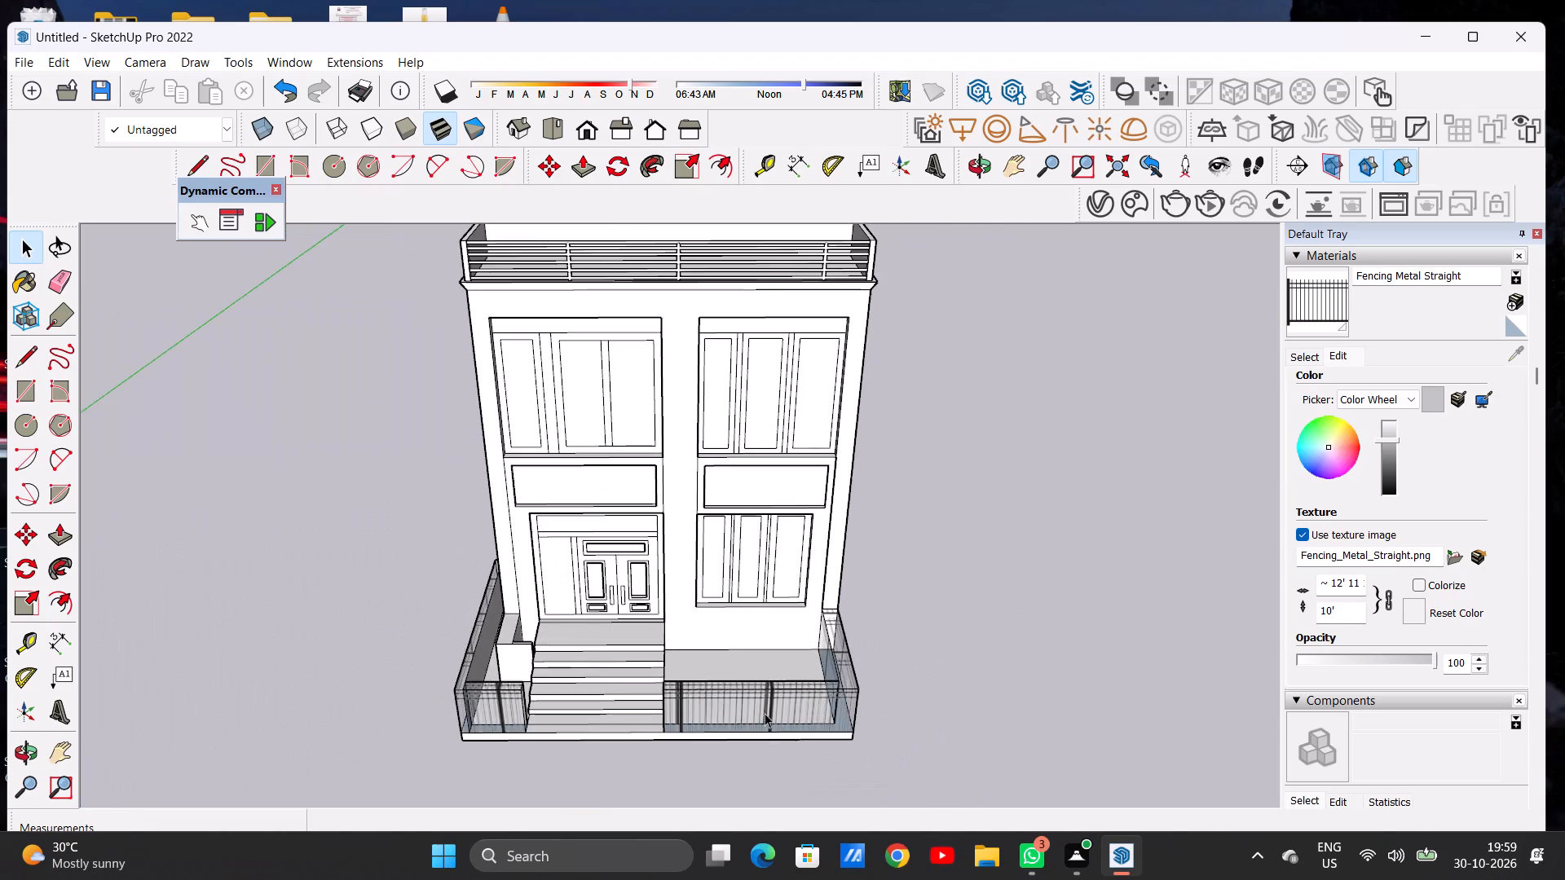
# Examine the whole front elevation and the low wall beside the entrance steps.
pyautogui.moveTo(766, 727); pyautogui.dragTo(766, 575, button='middle')
pyautogui.scroll(-6, 772, 619)
pyautogui.scroll(9, 654, 632)
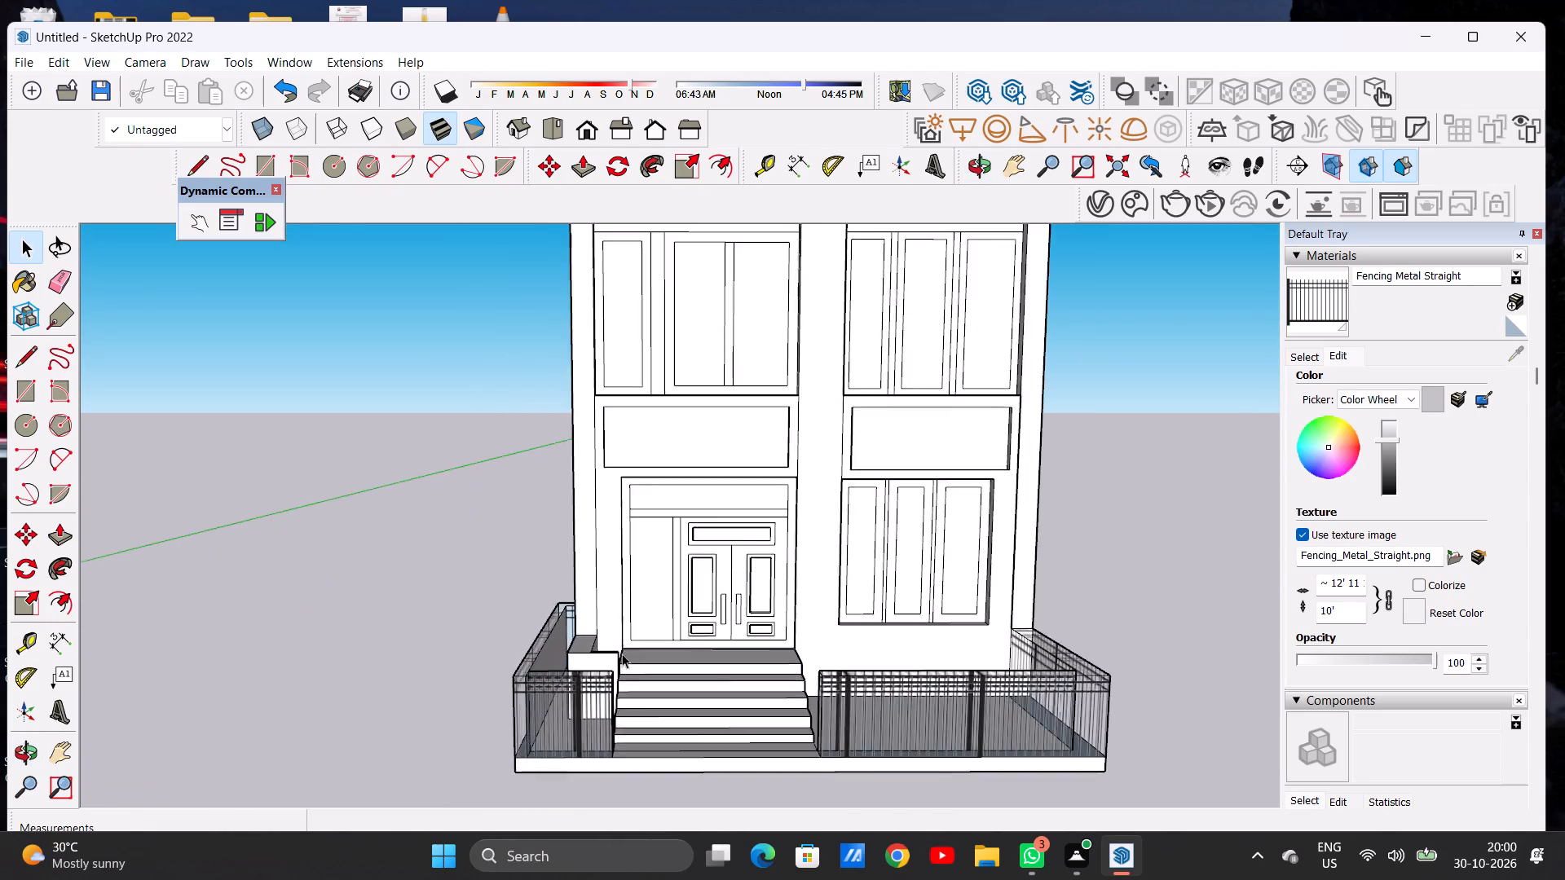
pyautogui.scroll(10, 622, 653)
pyautogui.scroll(-1, 583, 671)
pyautogui.scroll(8, 583, 671)
pyautogui.moveTo(598, 652); pyautogui.dragTo(602, 678, button='middle')
pyautogui.scroll(1, 598, 677)
pyautogui.scroll(-14, 593, 671)
pyautogui.scroll(1, 582, 633)
pyautogui.scroll(-1, 582, 633)
pyautogui.scroll(1, 582, 633)
pyautogui.scroll(-10, 582, 633)
pyautogui.moveTo(675, 687); pyautogui.dragTo(679, 640, button='middle')
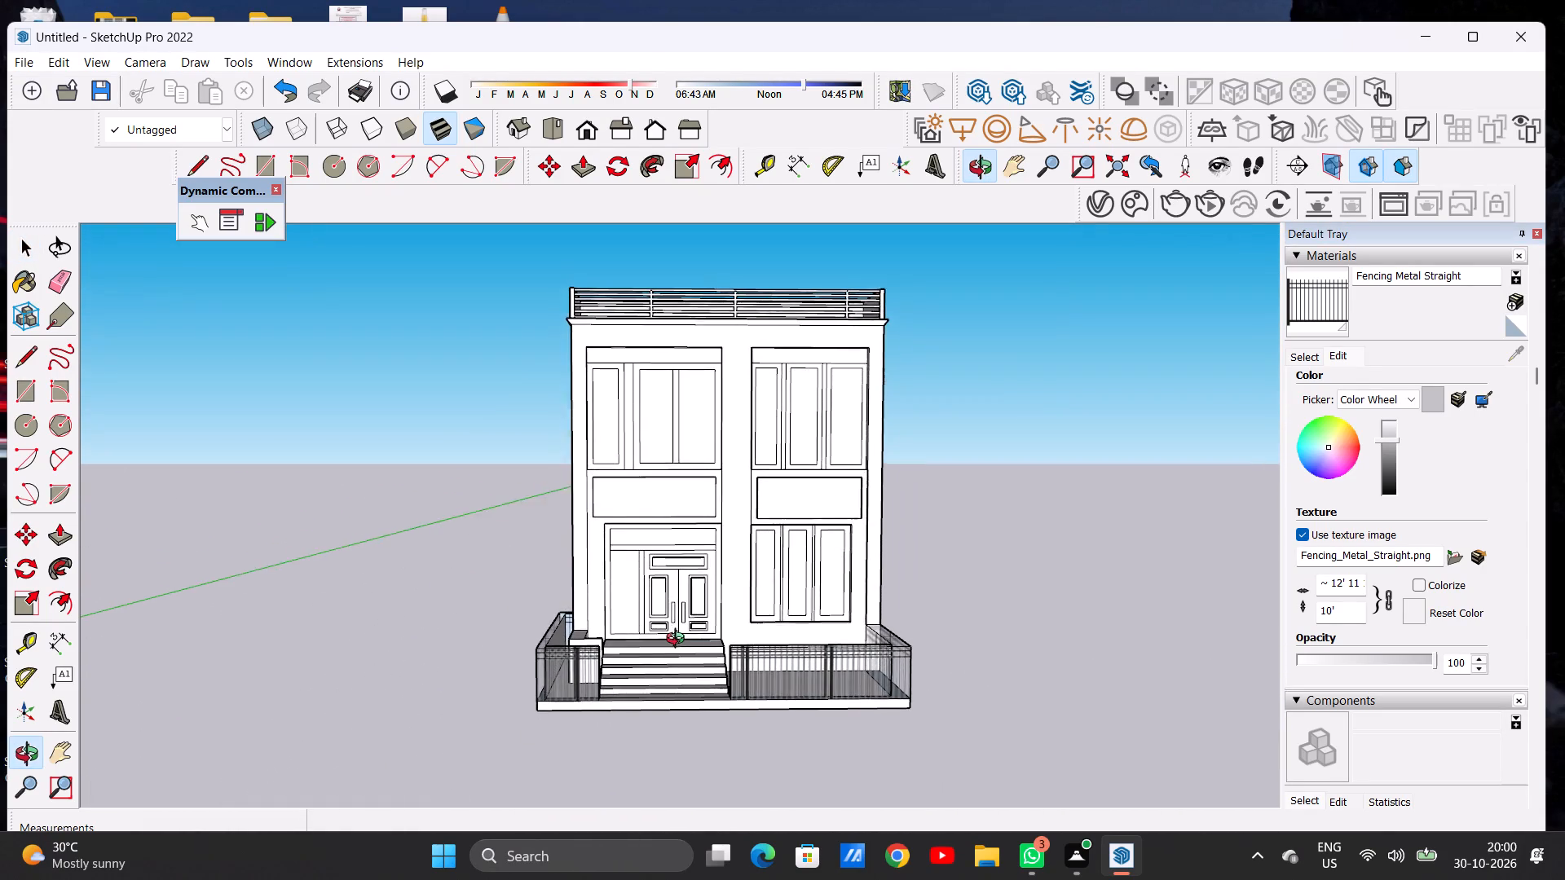
pyautogui.moveTo(679, 640); pyautogui.dragTo(675, 637, button='middle')
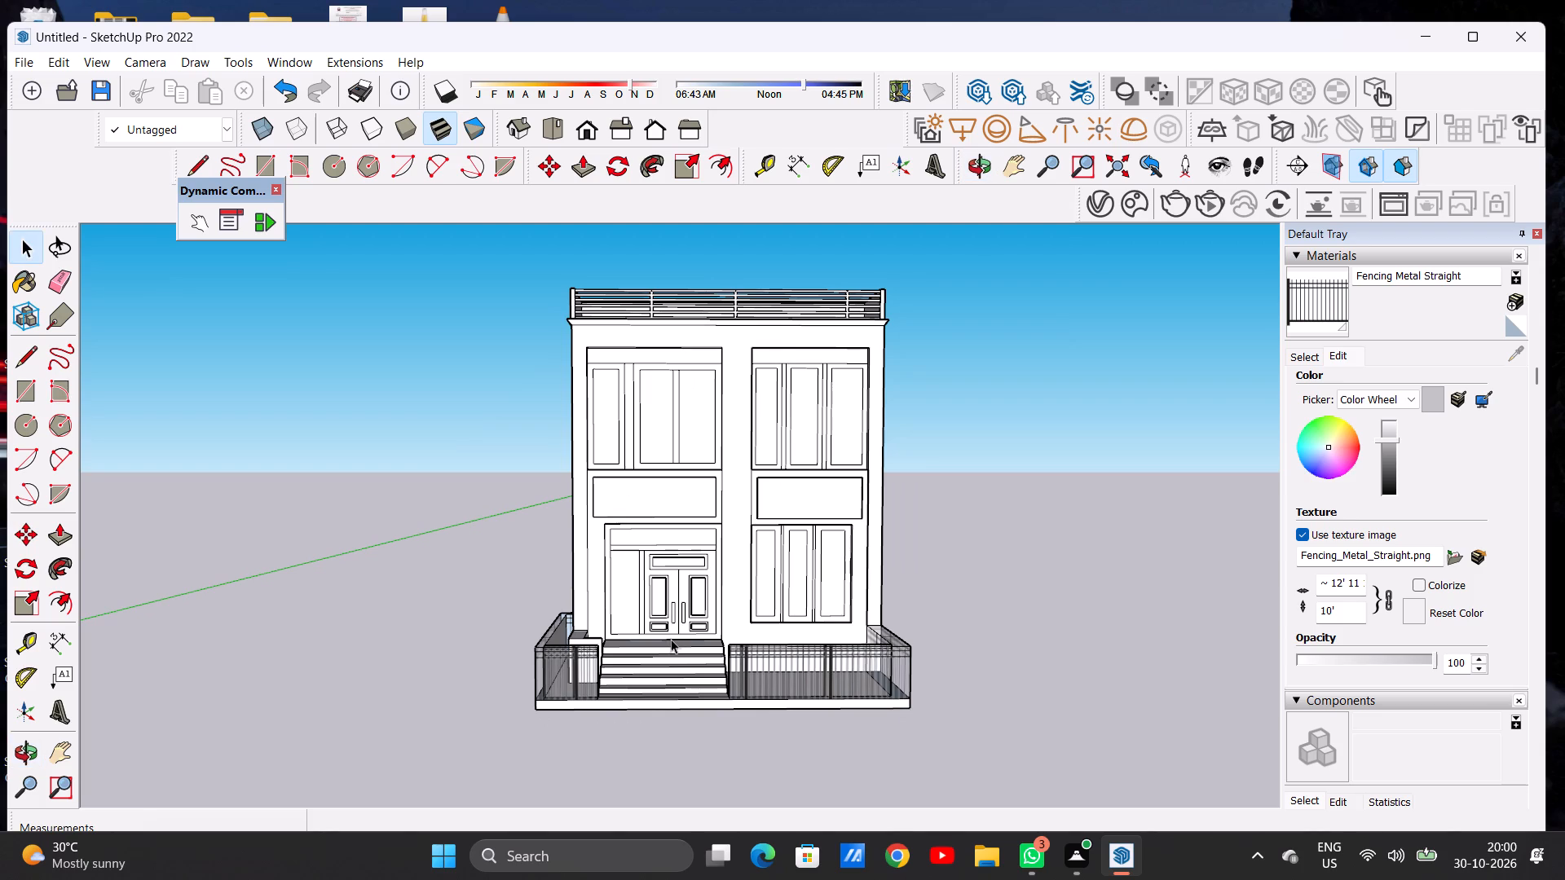
# Push/Pull both top faces of the low wall beside the entrance steps up about 4' 1 11/16", level with each other.
pyautogui.scroll(7, 612, 619)
pyautogui.moveTo(627, 613); pyautogui.dragTo(616, 726, button='middle')
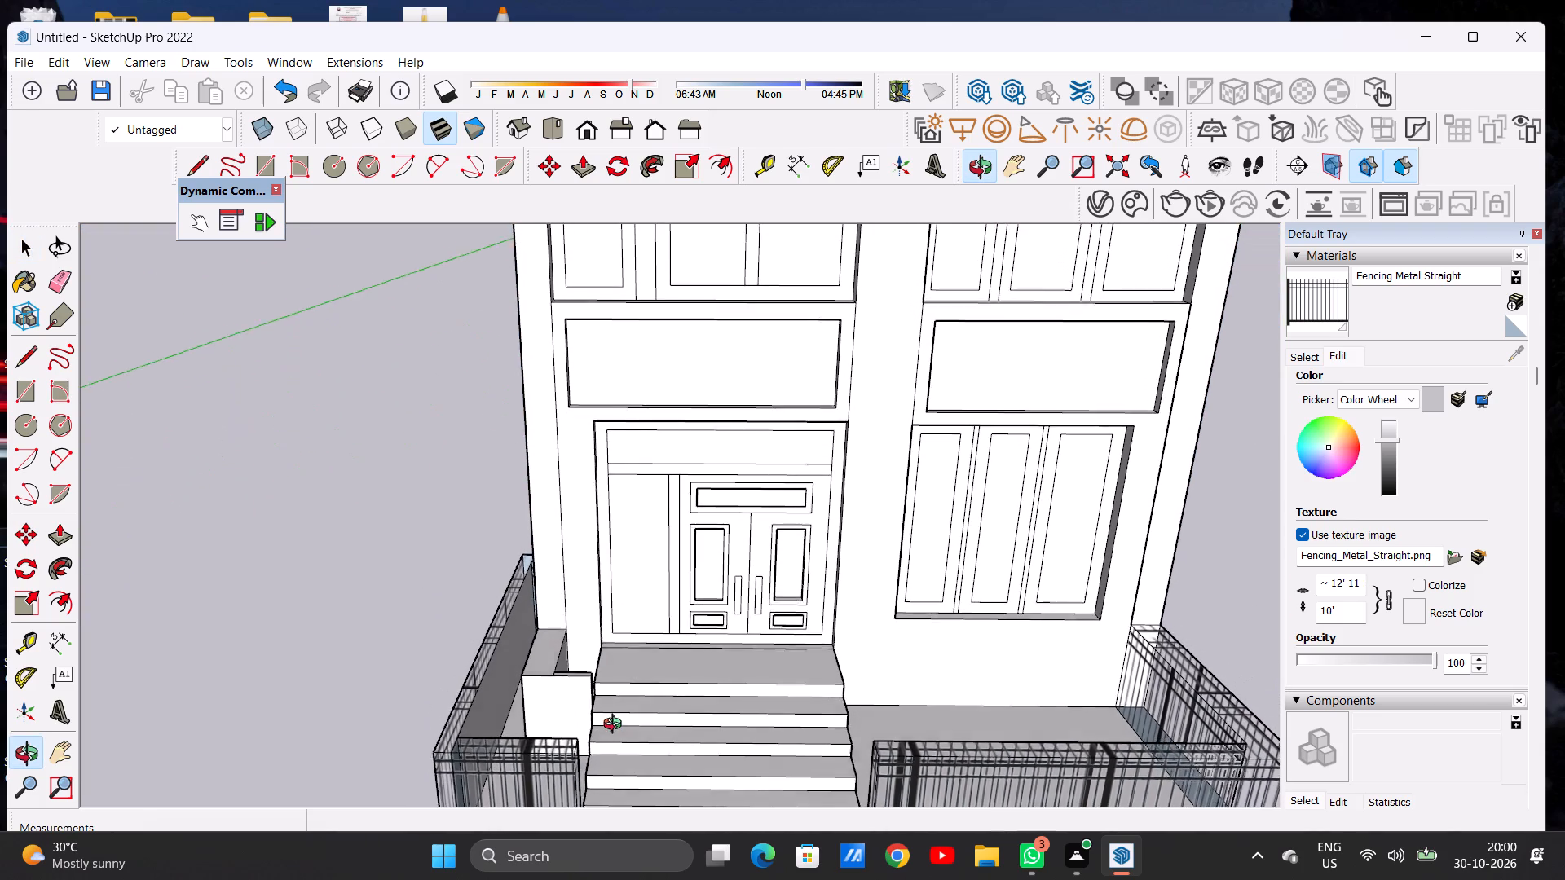
pyautogui.moveTo(616, 726); pyautogui.dragTo(612, 734, button='middle')
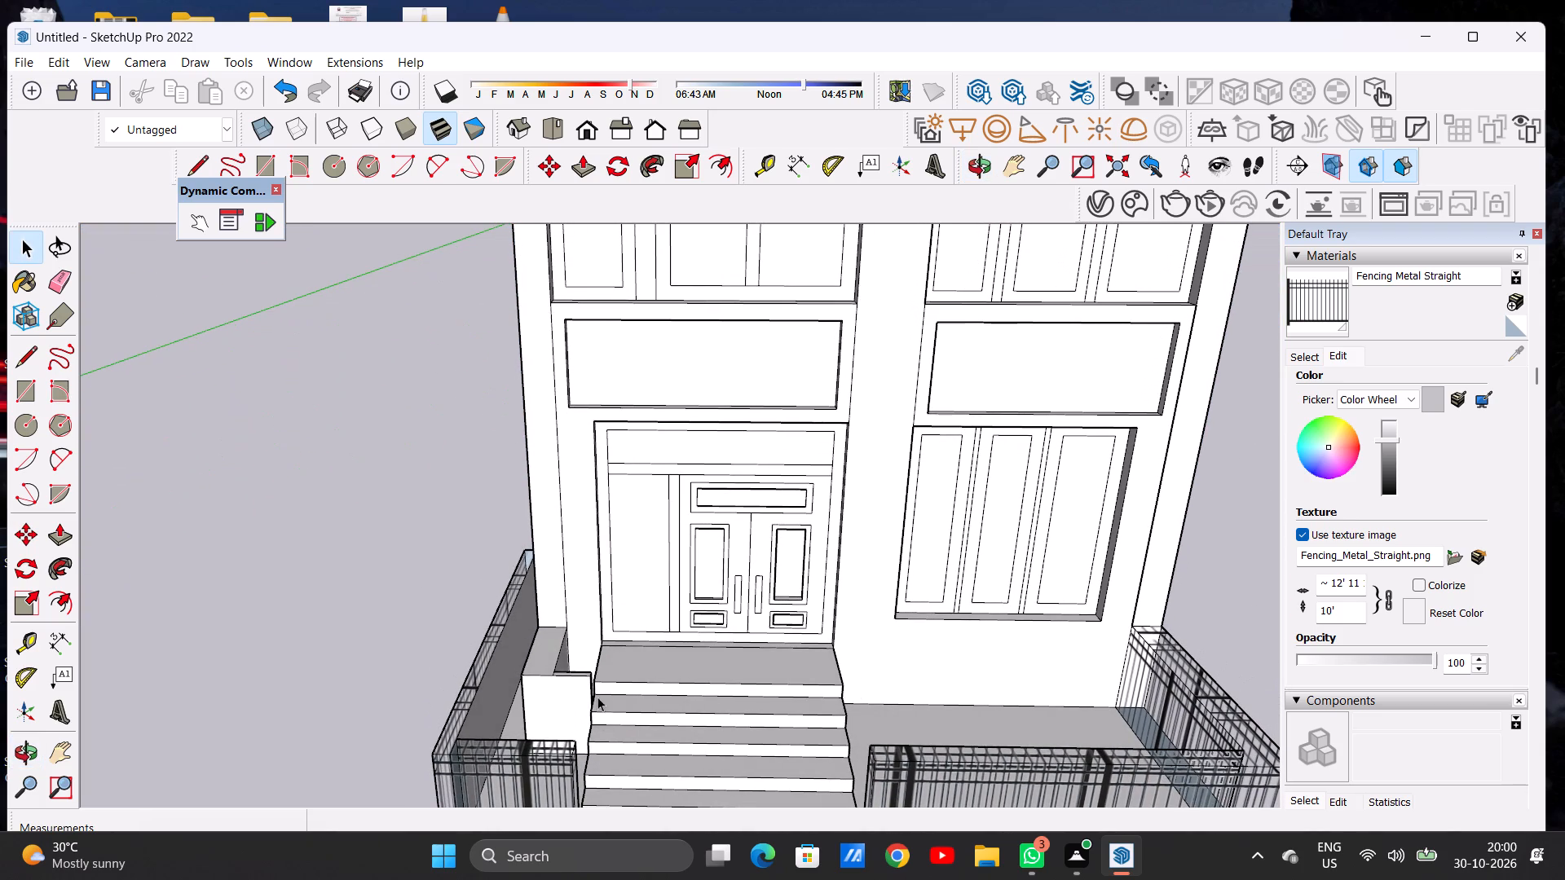
pyautogui.scroll(1, 603, 660)
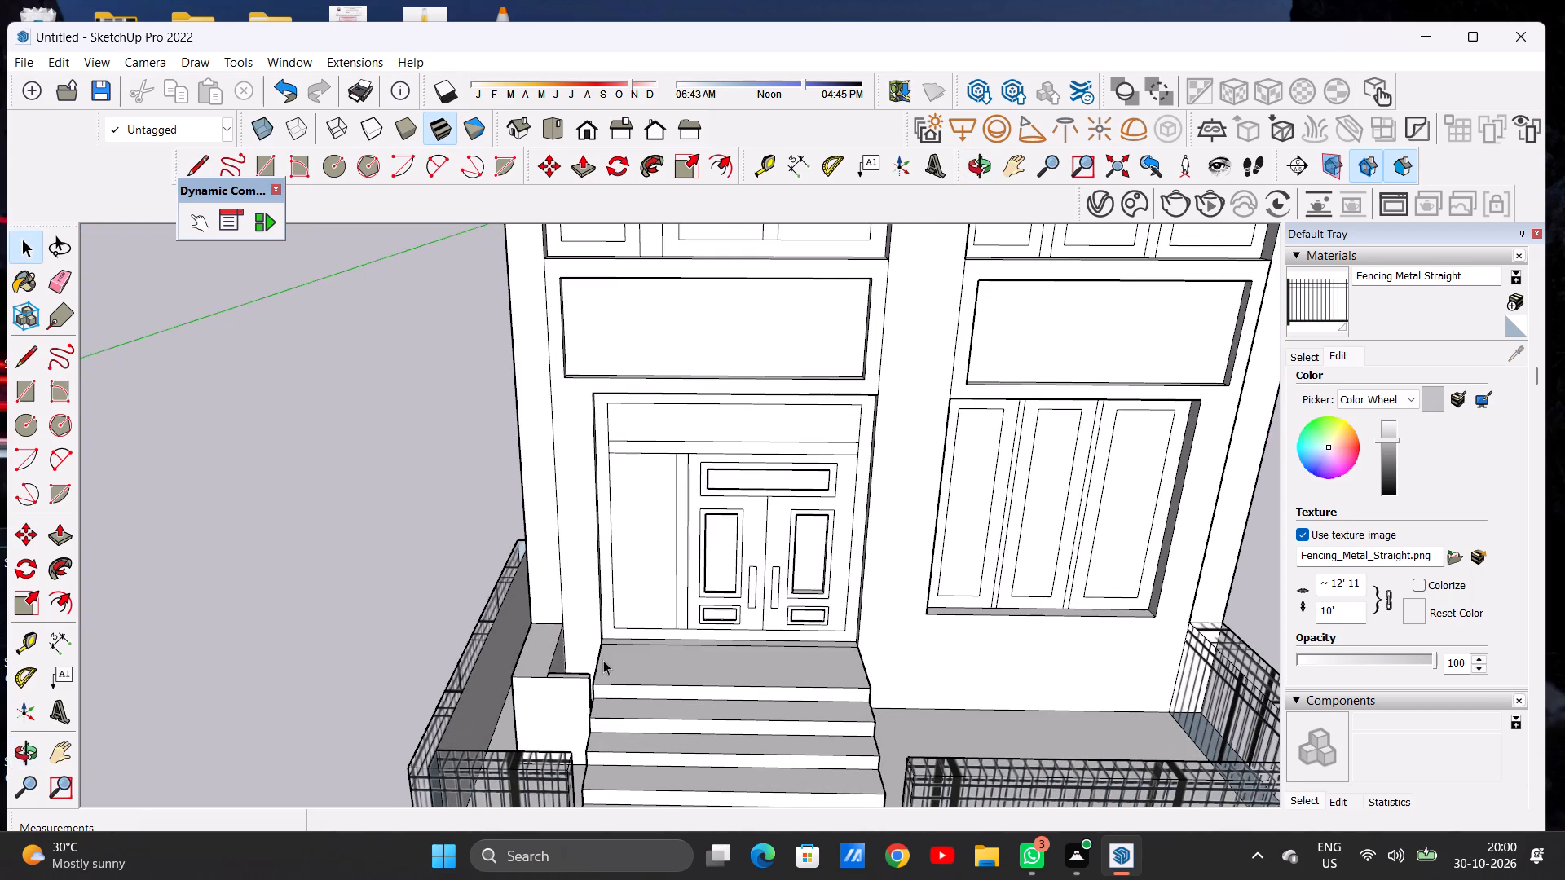
pyautogui.scroll(1, 606, 653)
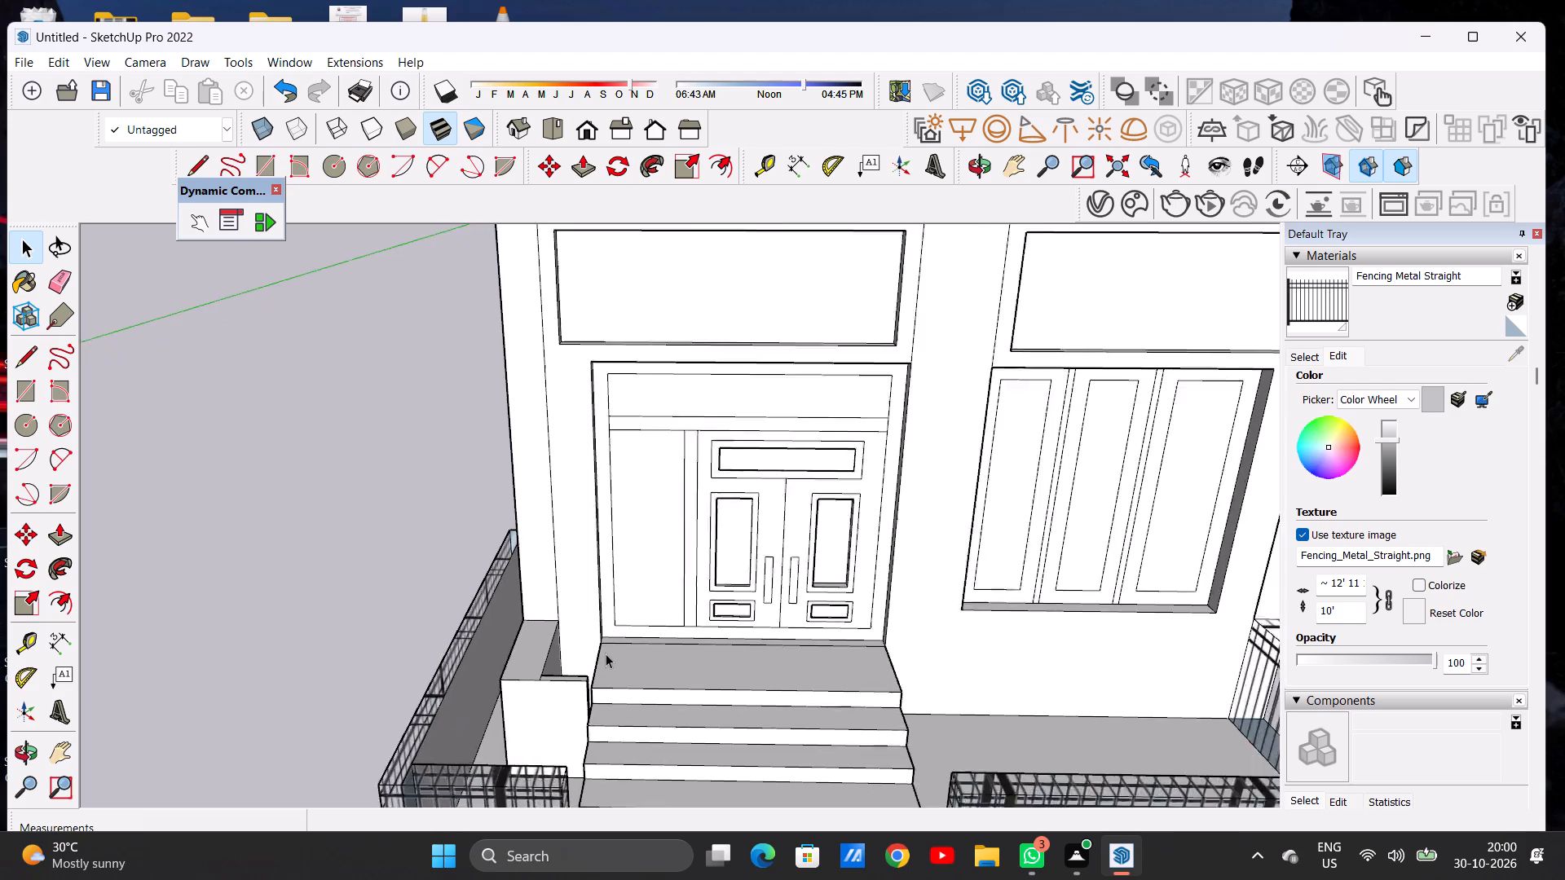
pyautogui.scroll(5, 606, 653)
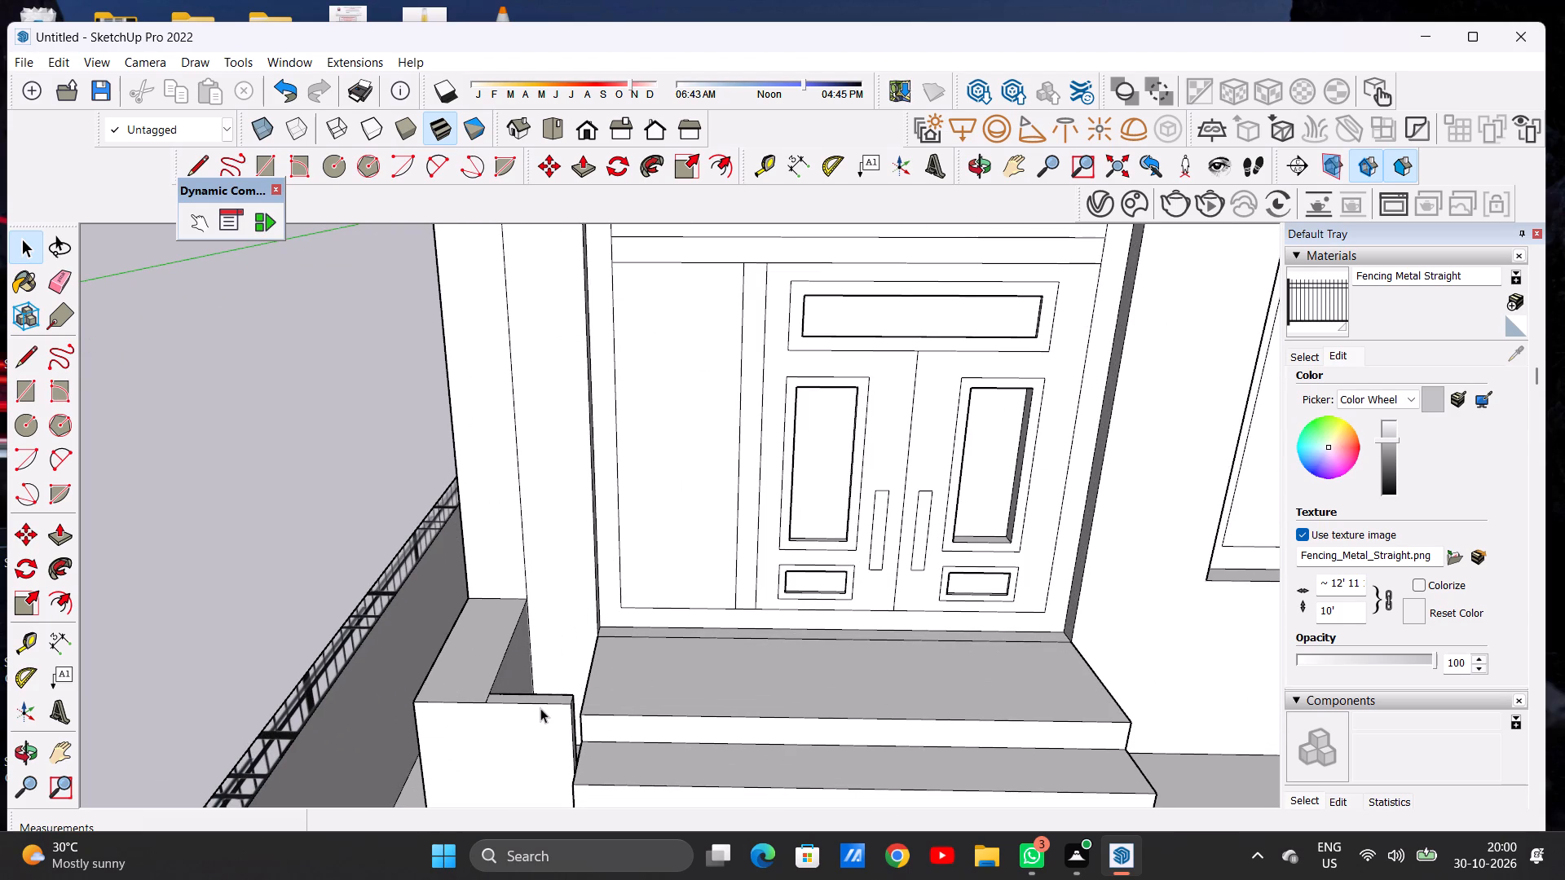
pyautogui.press('p')
pyautogui.scroll(7, 478, 665)
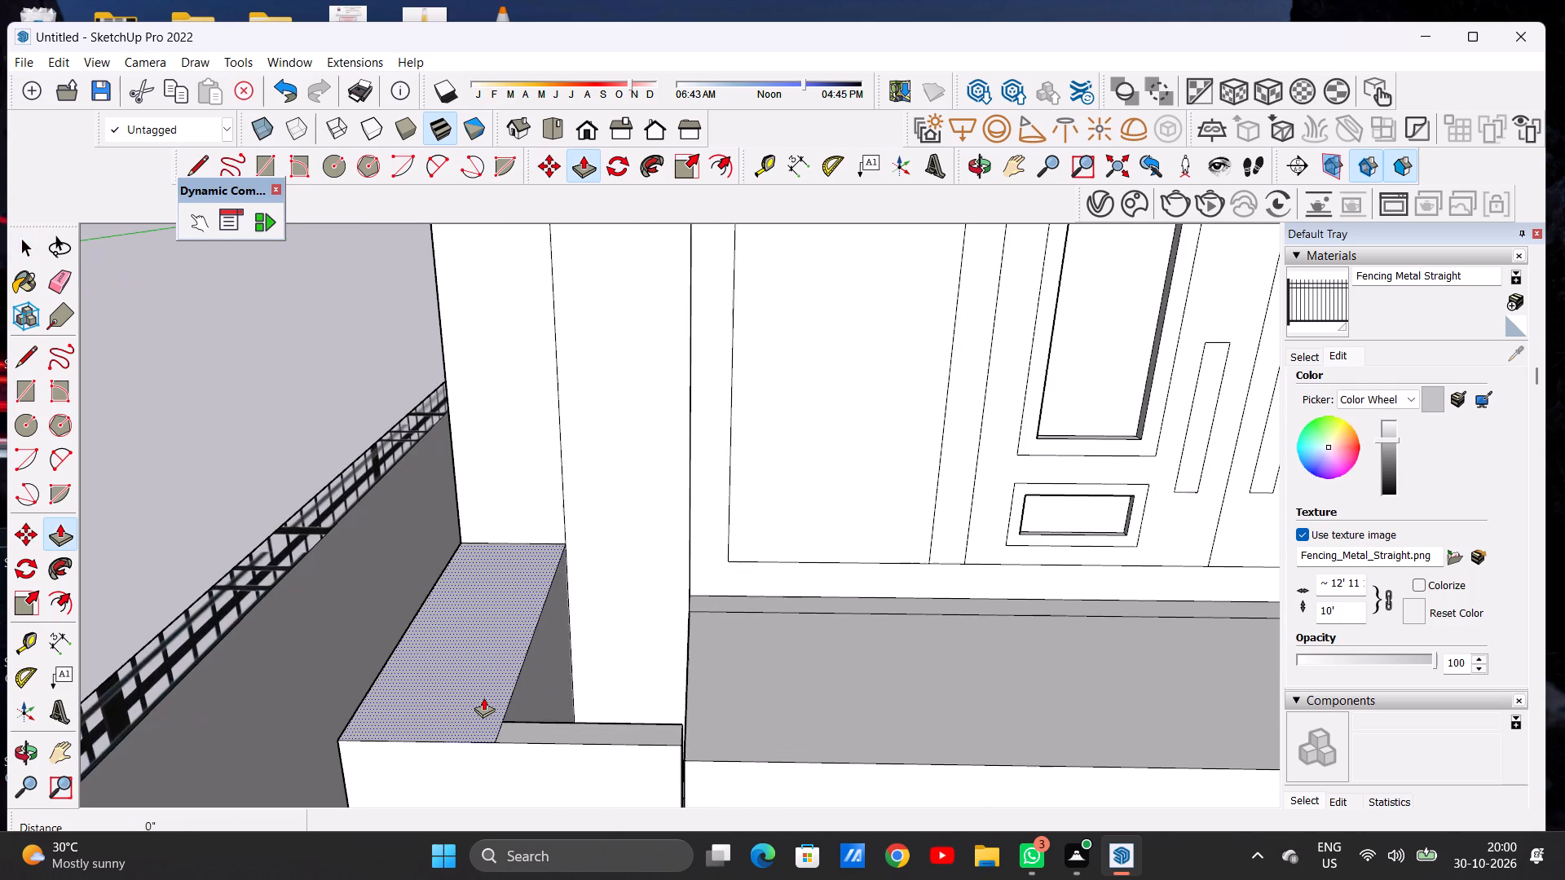
pyautogui.scroll(1, 483, 697)
pyautogui.click(483, 697)
pyautogui.scroll(-7, 496, 599)
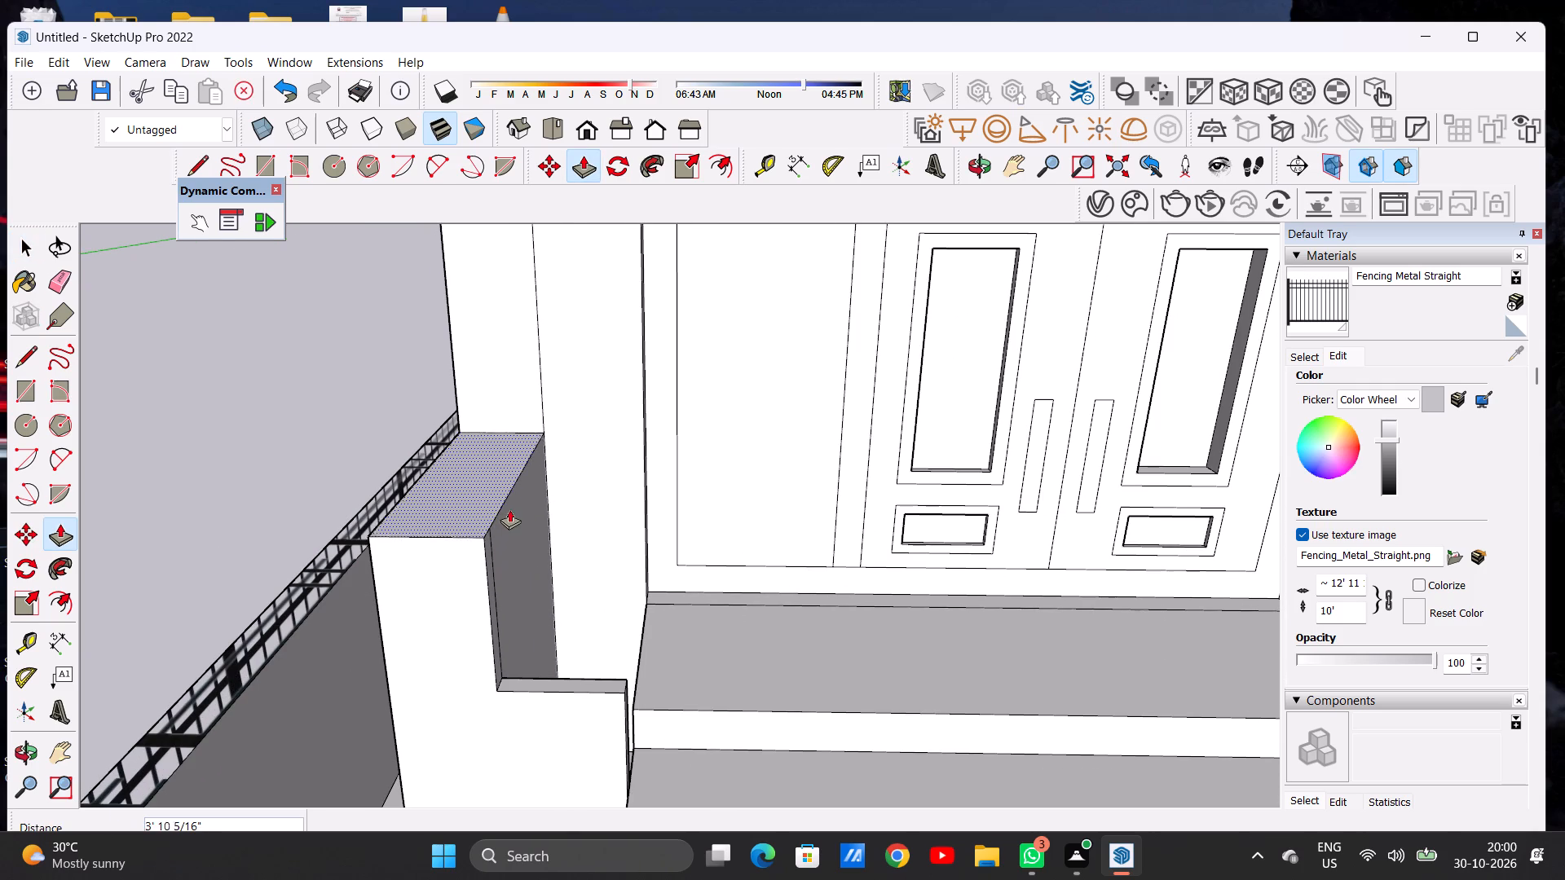
pyautogui.click(507, 501)
pyautogui.scroll(3, 548, 648)
pyautogui.click(531, 698)
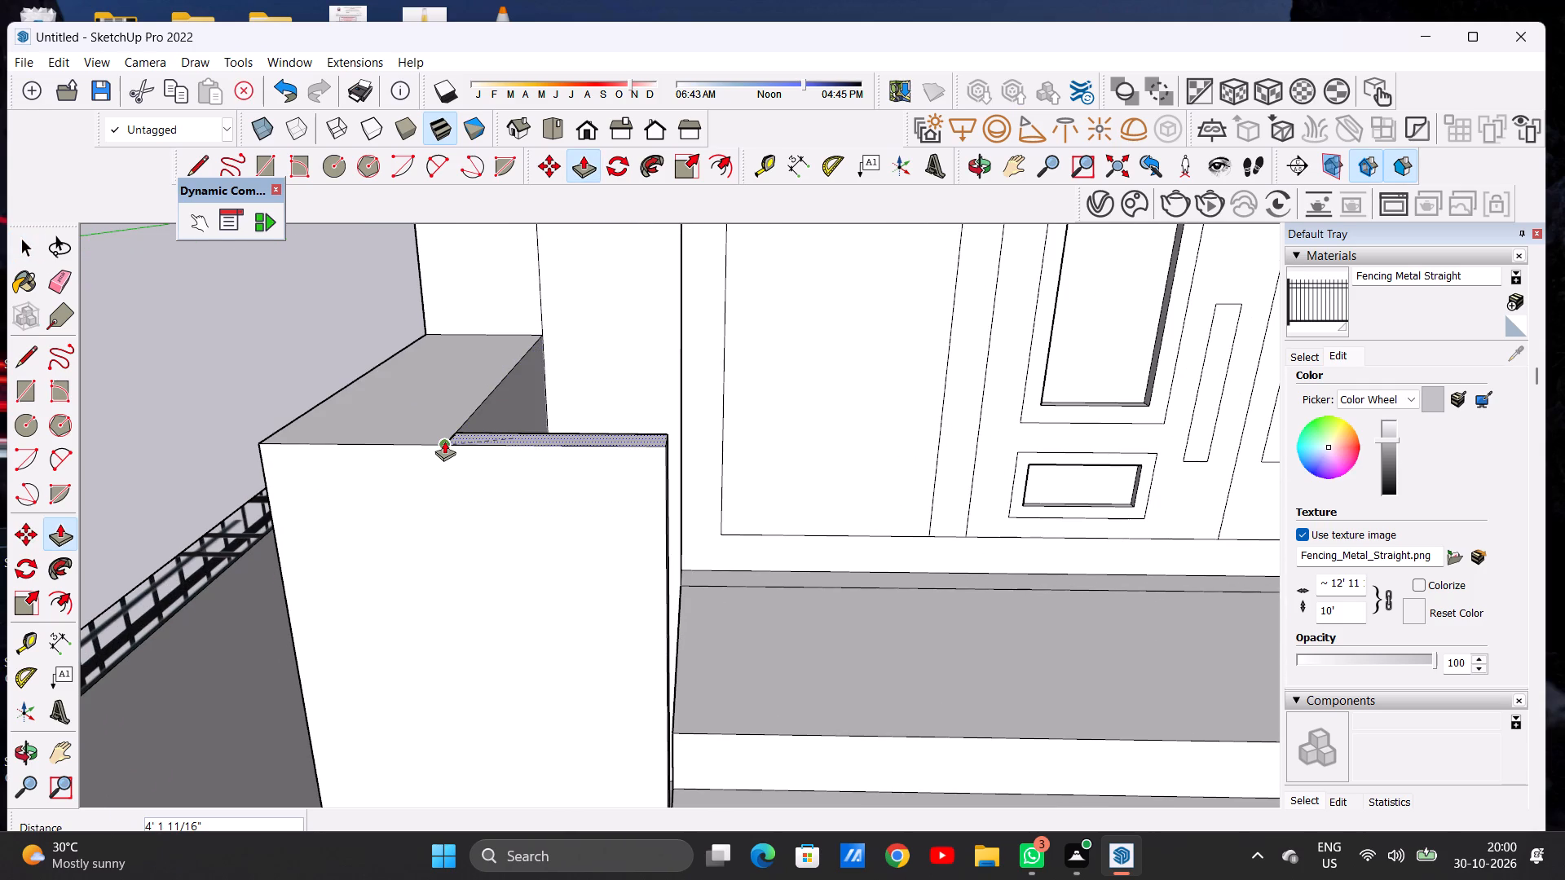
pyautogui.click(444, 441)
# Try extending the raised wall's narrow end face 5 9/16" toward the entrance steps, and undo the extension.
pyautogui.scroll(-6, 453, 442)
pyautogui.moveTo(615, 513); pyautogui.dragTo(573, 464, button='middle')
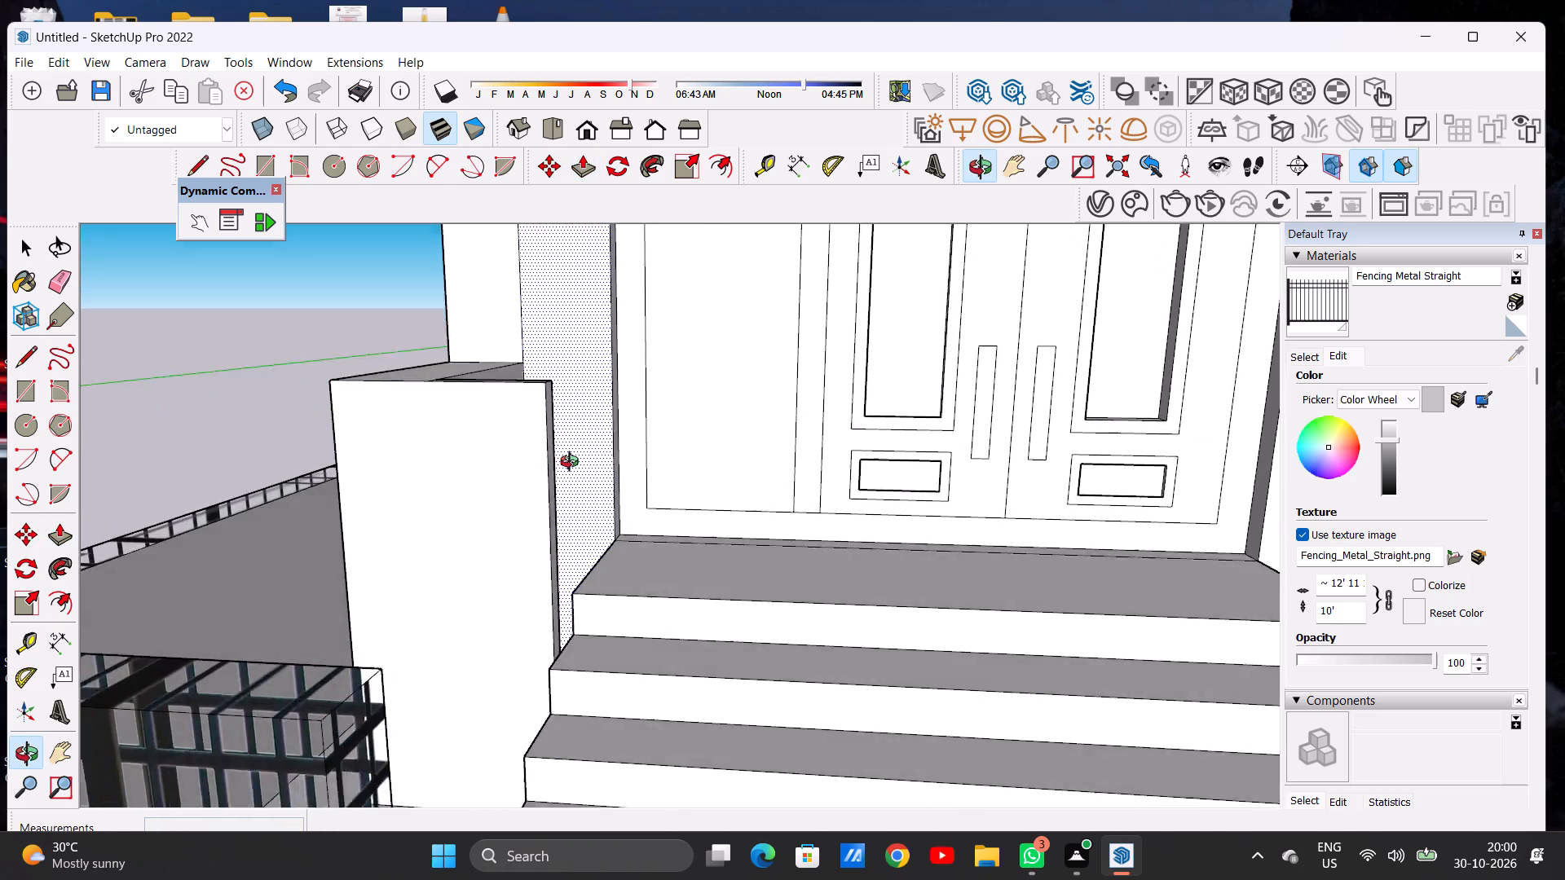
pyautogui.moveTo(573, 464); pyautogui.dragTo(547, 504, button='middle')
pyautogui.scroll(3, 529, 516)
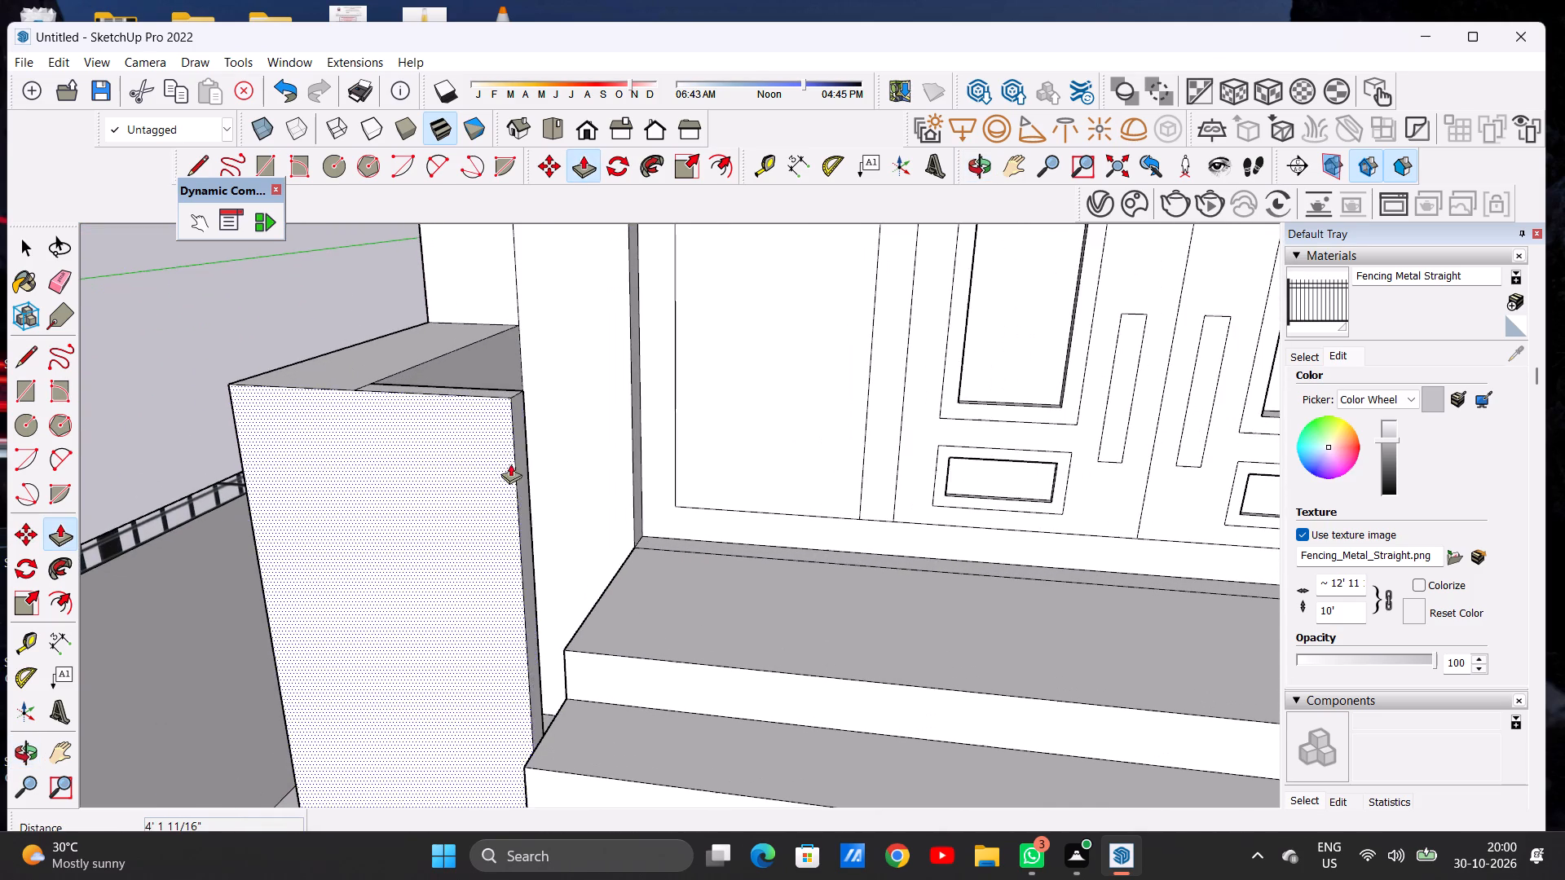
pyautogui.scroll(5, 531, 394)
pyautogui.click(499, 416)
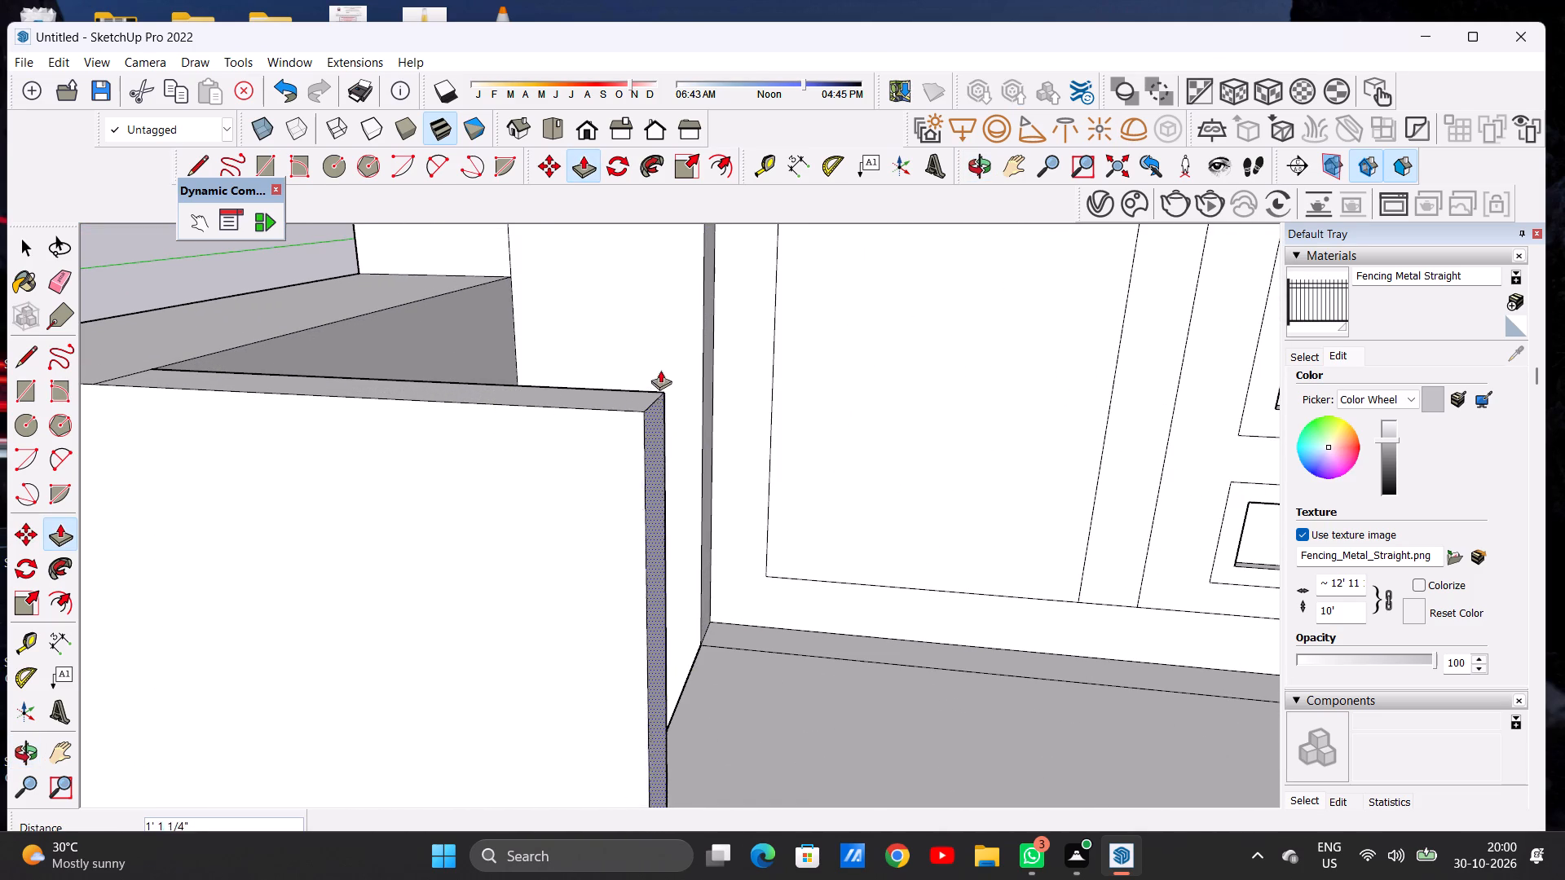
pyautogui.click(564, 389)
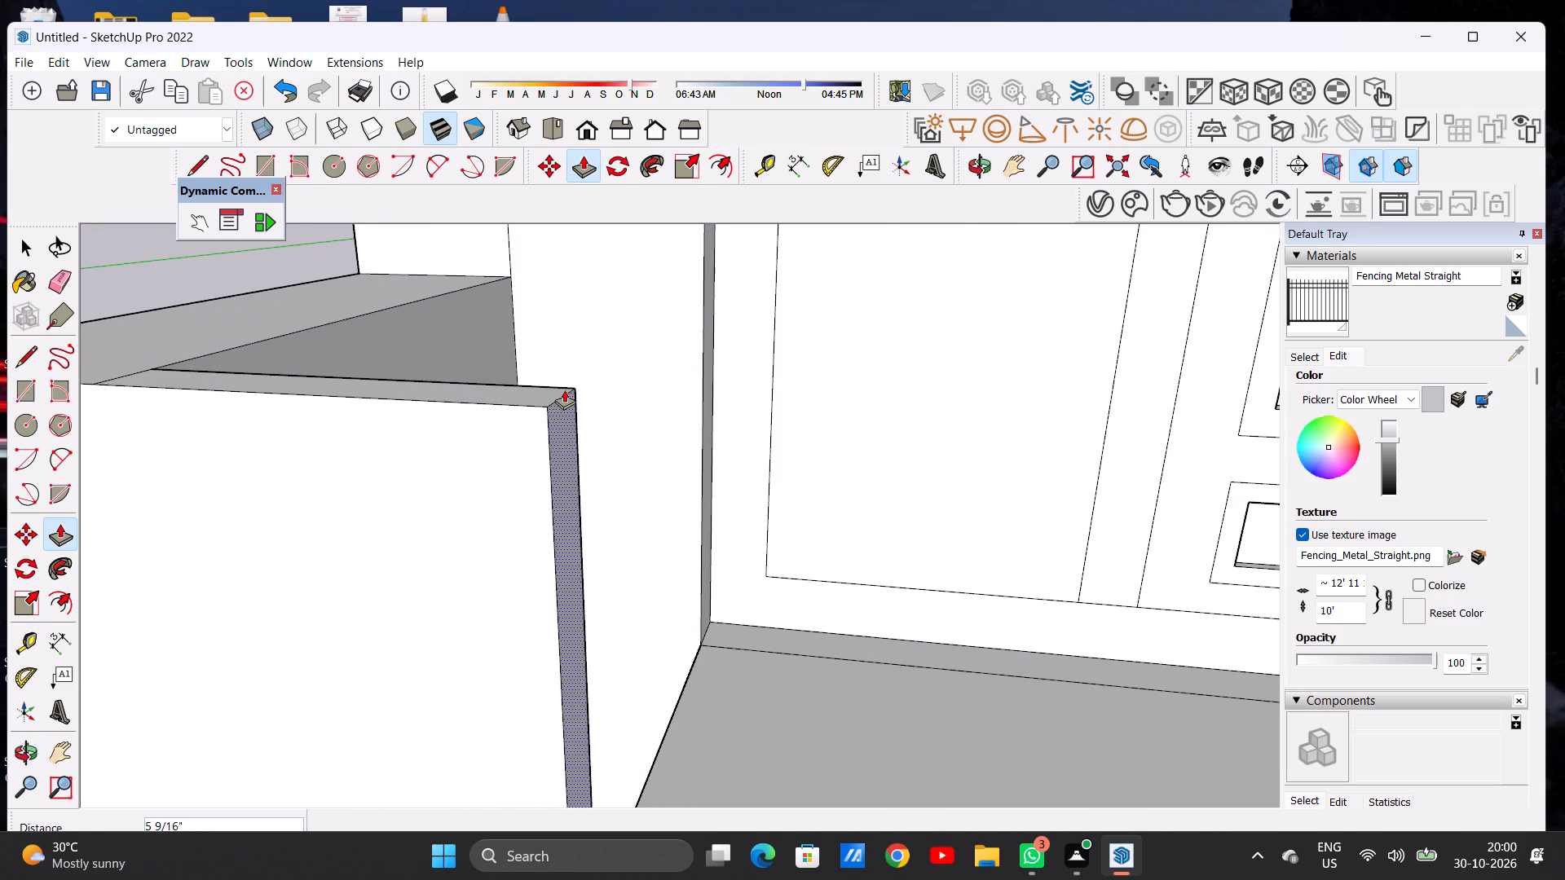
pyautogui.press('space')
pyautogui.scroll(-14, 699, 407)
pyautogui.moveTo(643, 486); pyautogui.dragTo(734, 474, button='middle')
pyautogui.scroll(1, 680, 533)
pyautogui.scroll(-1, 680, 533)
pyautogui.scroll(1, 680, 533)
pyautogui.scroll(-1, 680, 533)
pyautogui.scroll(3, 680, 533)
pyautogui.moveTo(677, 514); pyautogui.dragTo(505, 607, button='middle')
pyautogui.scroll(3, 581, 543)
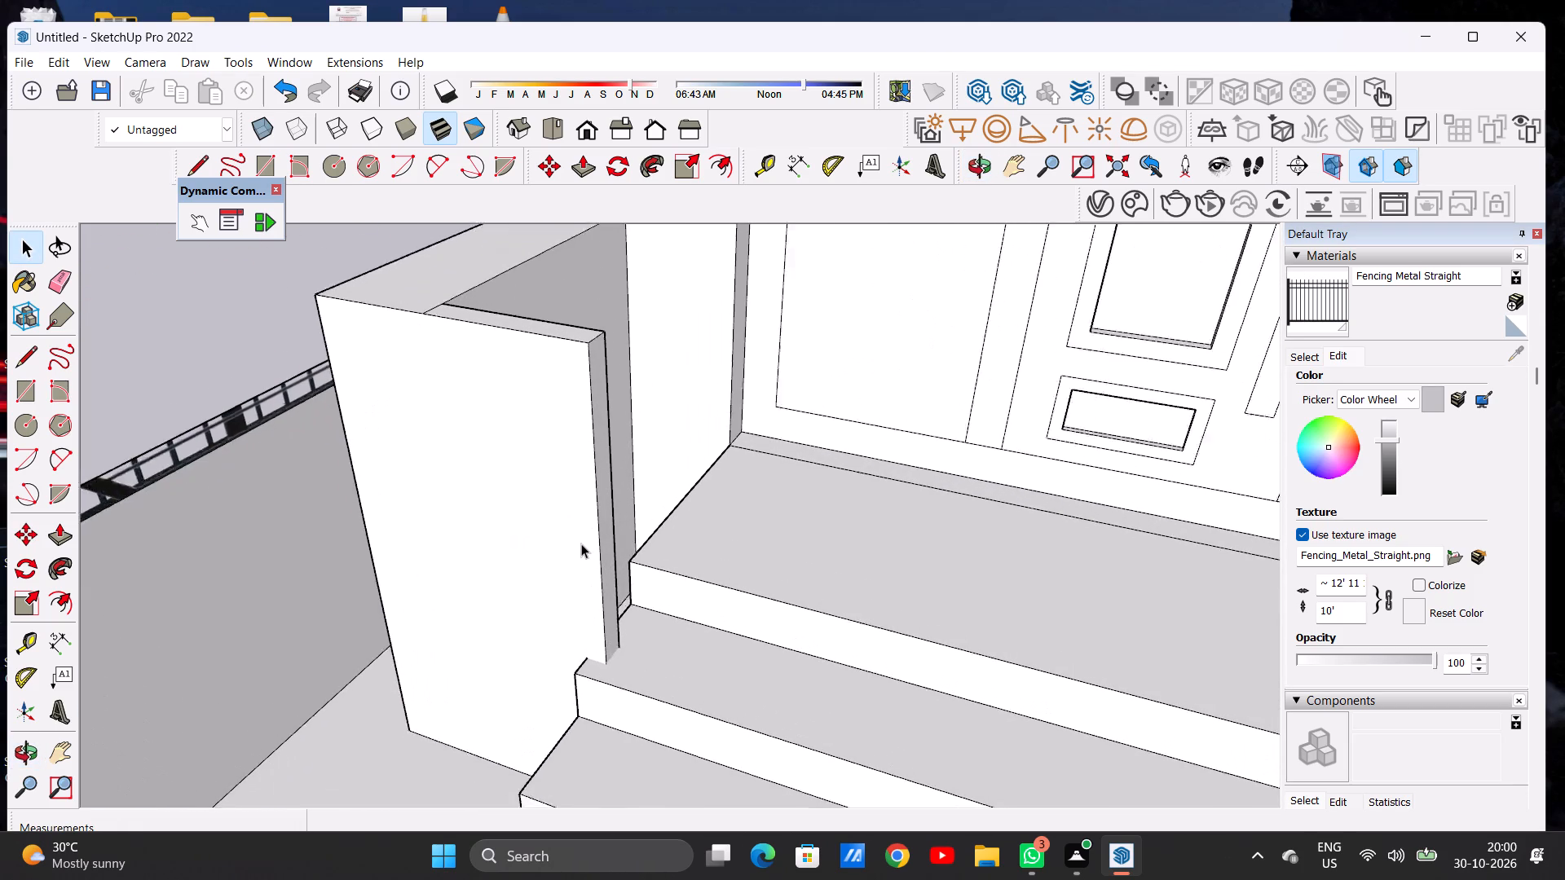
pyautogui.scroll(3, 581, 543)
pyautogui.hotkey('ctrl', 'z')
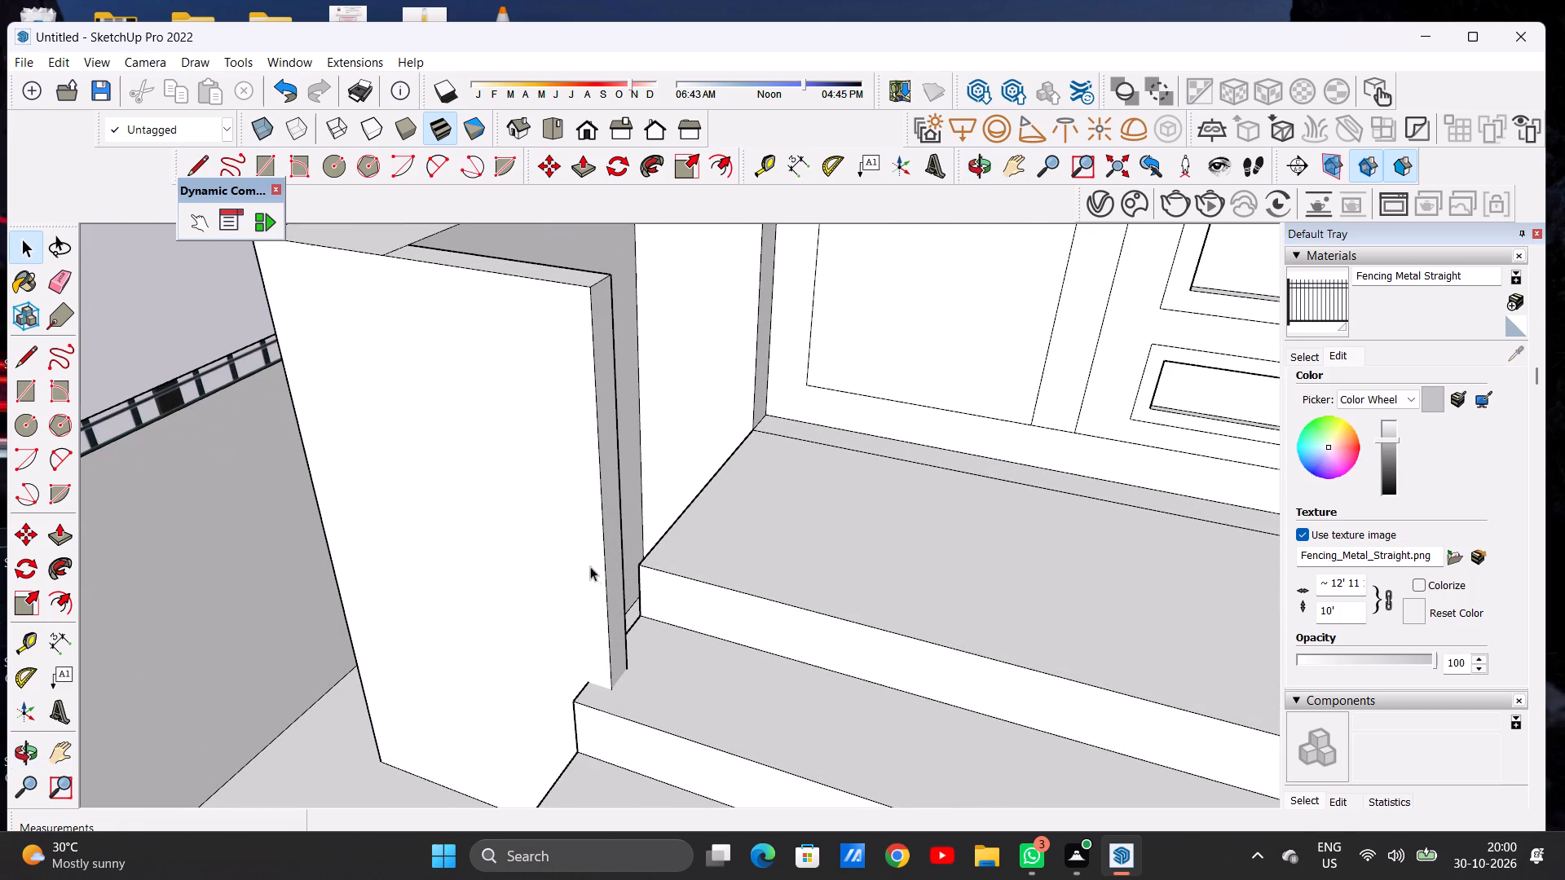
# Examine the raised wall beside the entrance steps against the front fencing and facade.
pyautogui.moveTo(597, 596); pyautogui.dragTo(691, 573, button='middle')
pyautogui.scroll(-12, 652, 554)
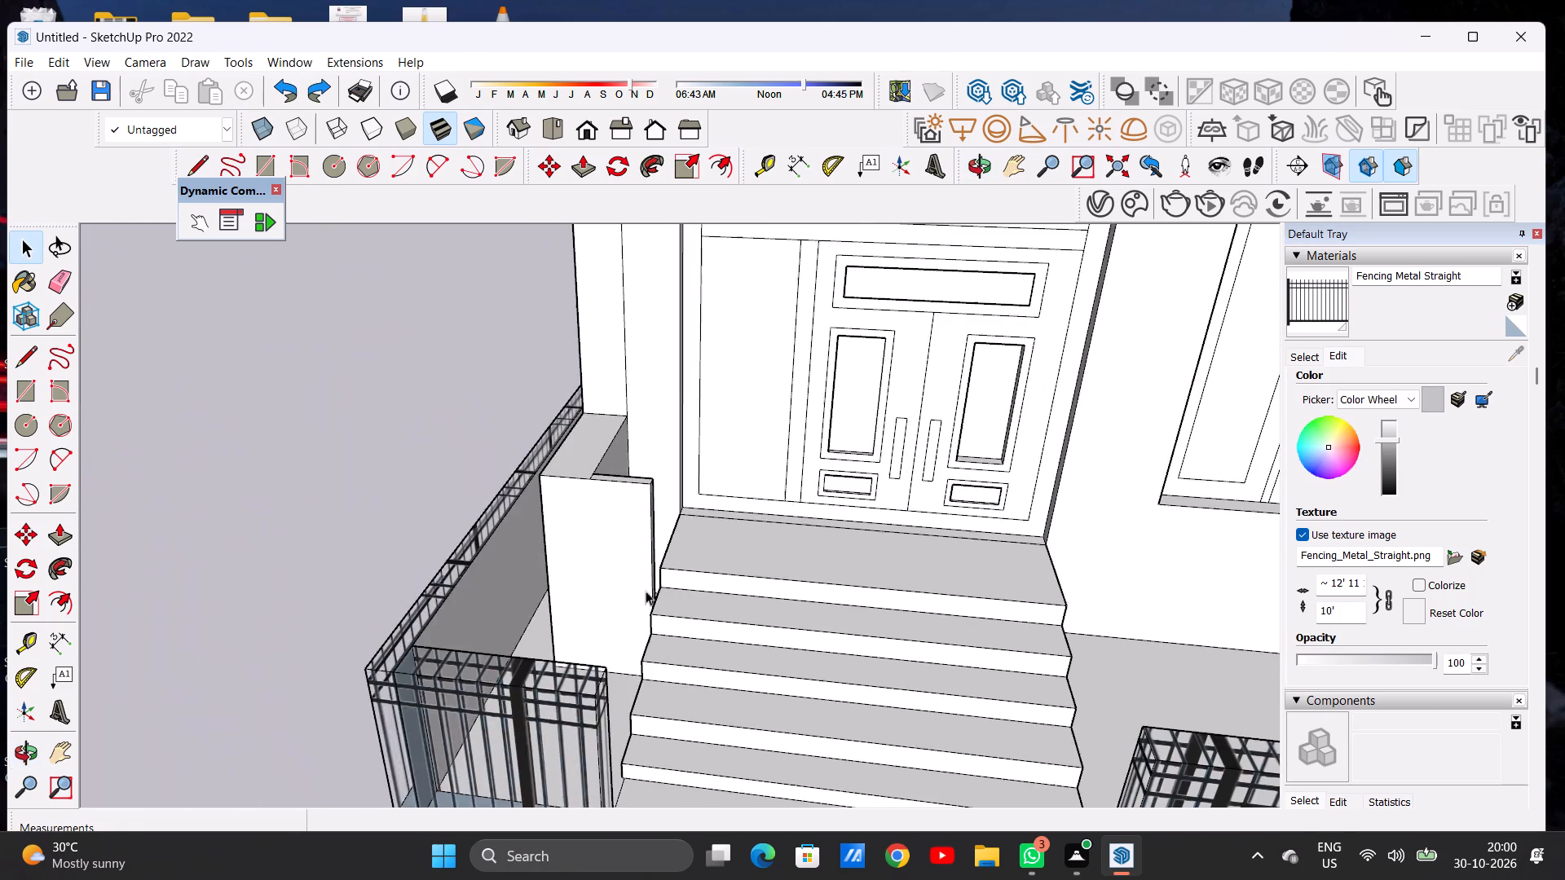
pyautogui.moveTo(650, 588); pyautogui.dragTo(676, 412, button='middle')
pyautogui.scroll(-2, 663, 504)
pyautogui.scroll(1, 665, 514)
pyautogui.scroll(-4, 667, 518)
pyautogui.scroll(-7, 583, 479)
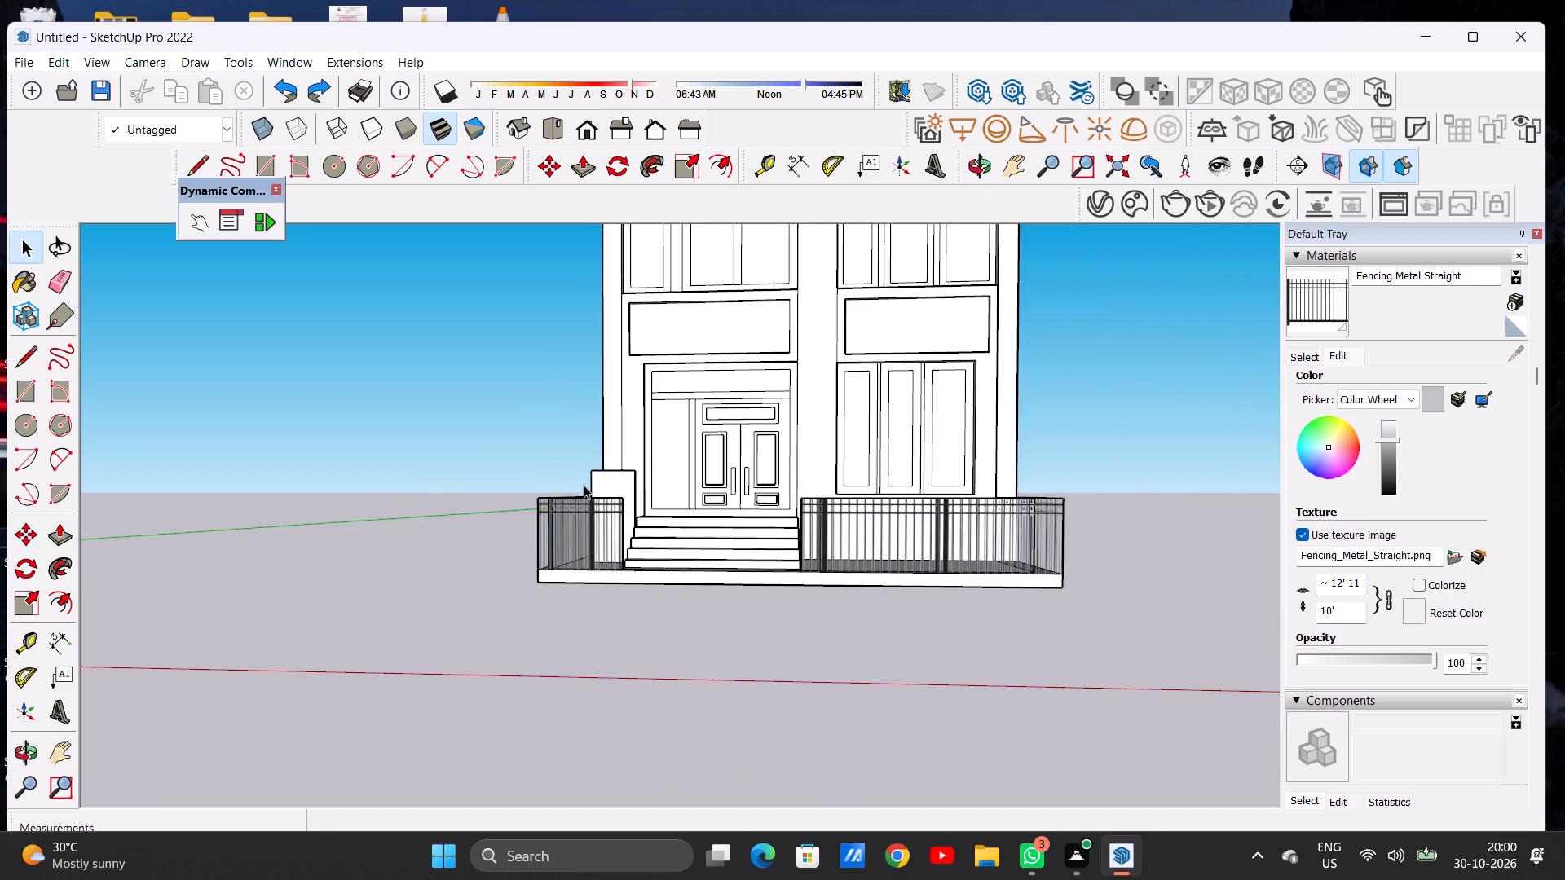
pyautogui.scroll(6, 620, 485)
pyautogui.scroll(-12, 587, 486)
pyautogui.scroll(8, 599, 487)
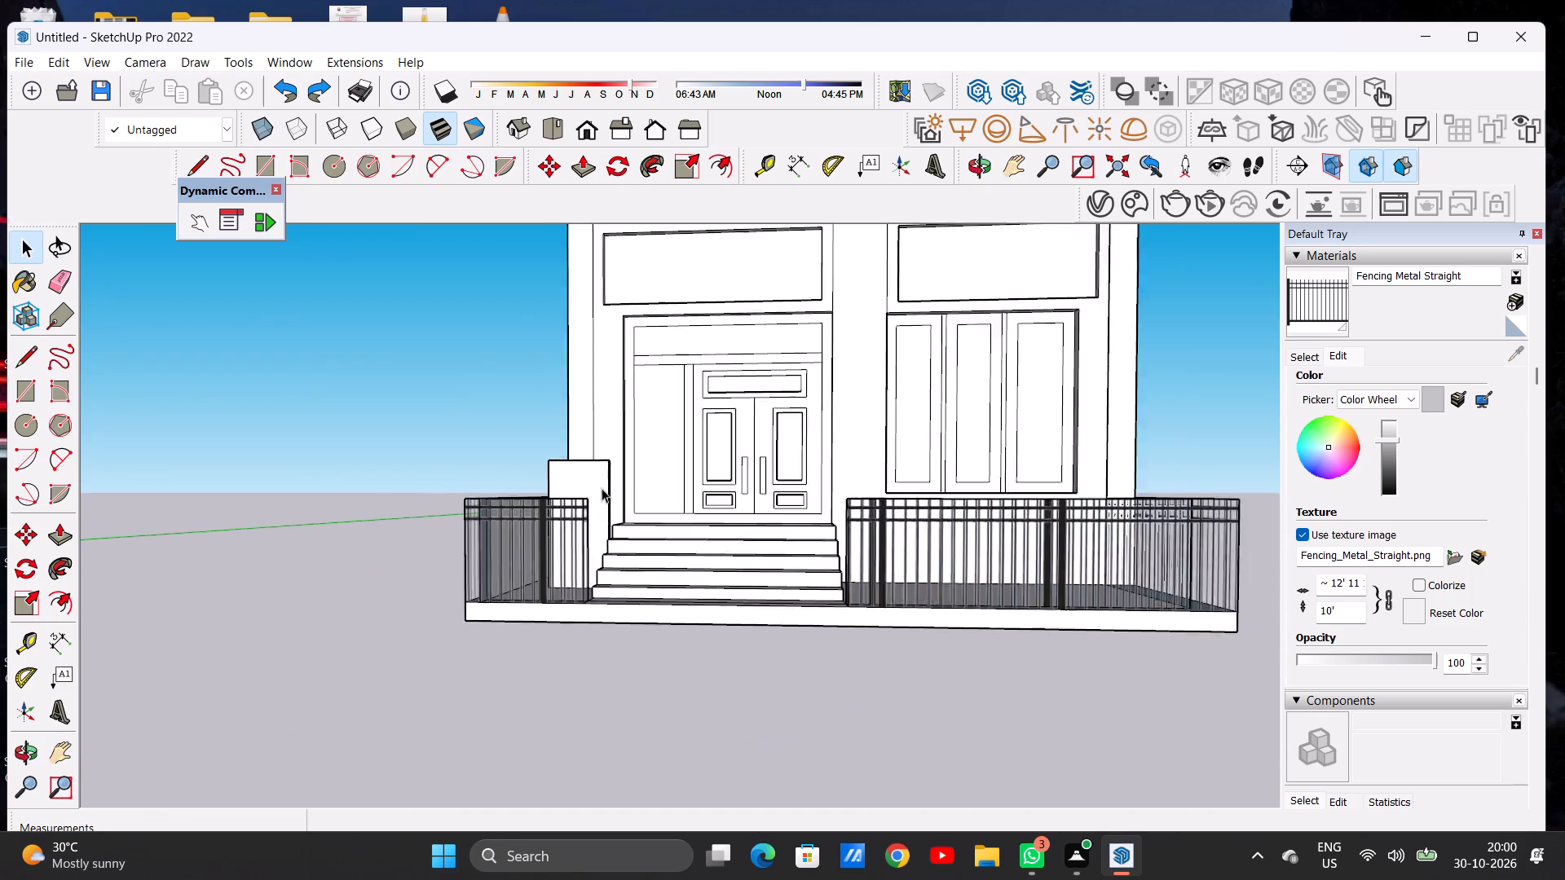
pyautogui.scroll(3, 602, 488)
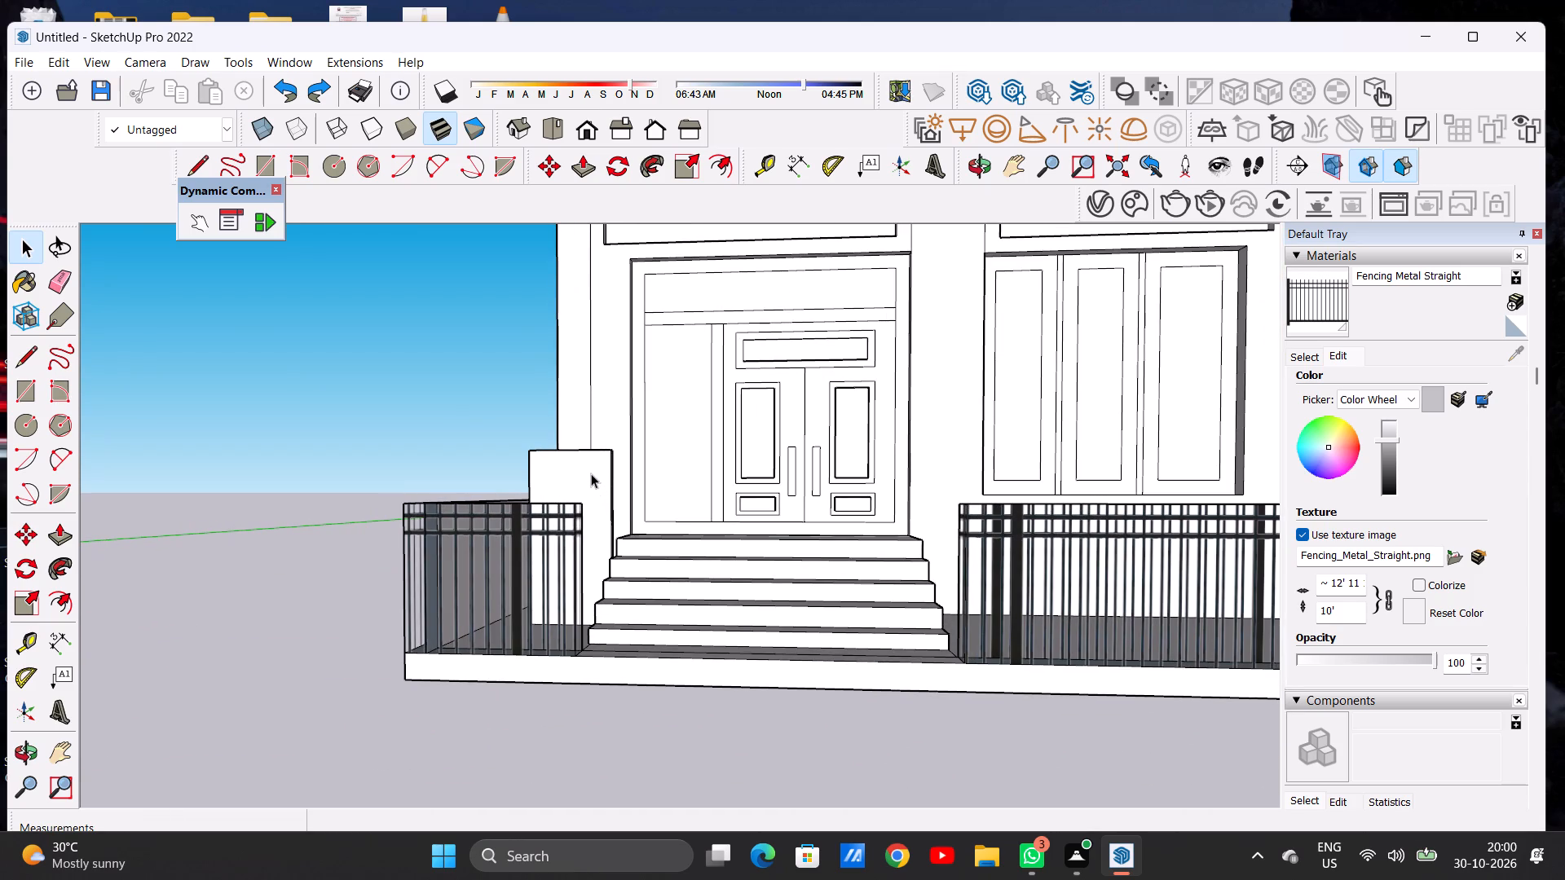
pyautogui.moveTo(615, 474); pyautogui.dragTo(635, 470, button='middle')
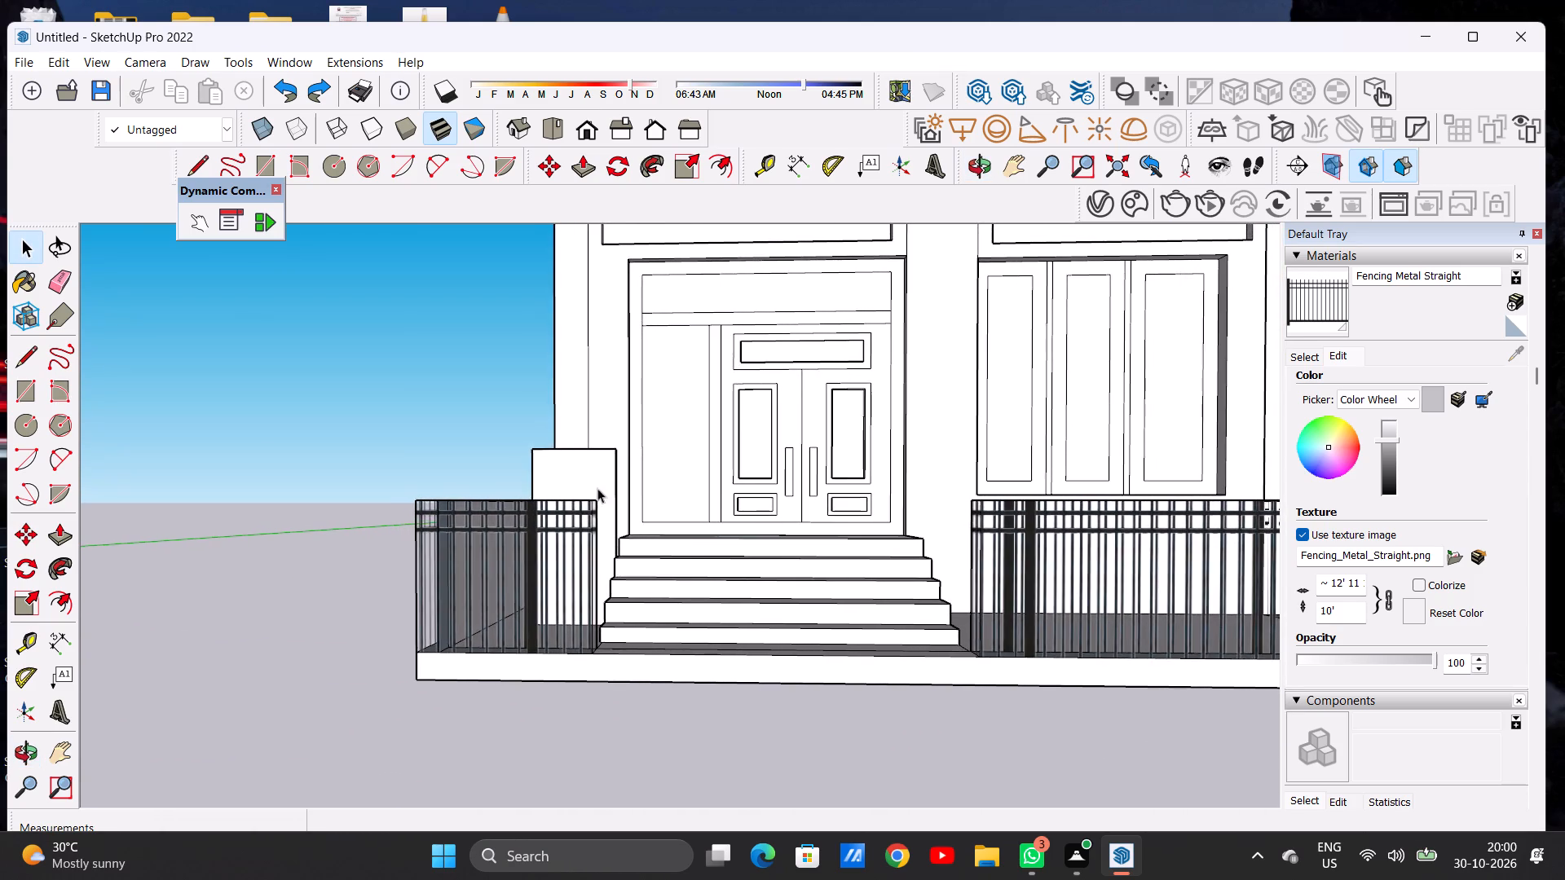
pyautogui.scroll(-20, 595, 505)
pyautogui.scroll(-2, 595, 505)
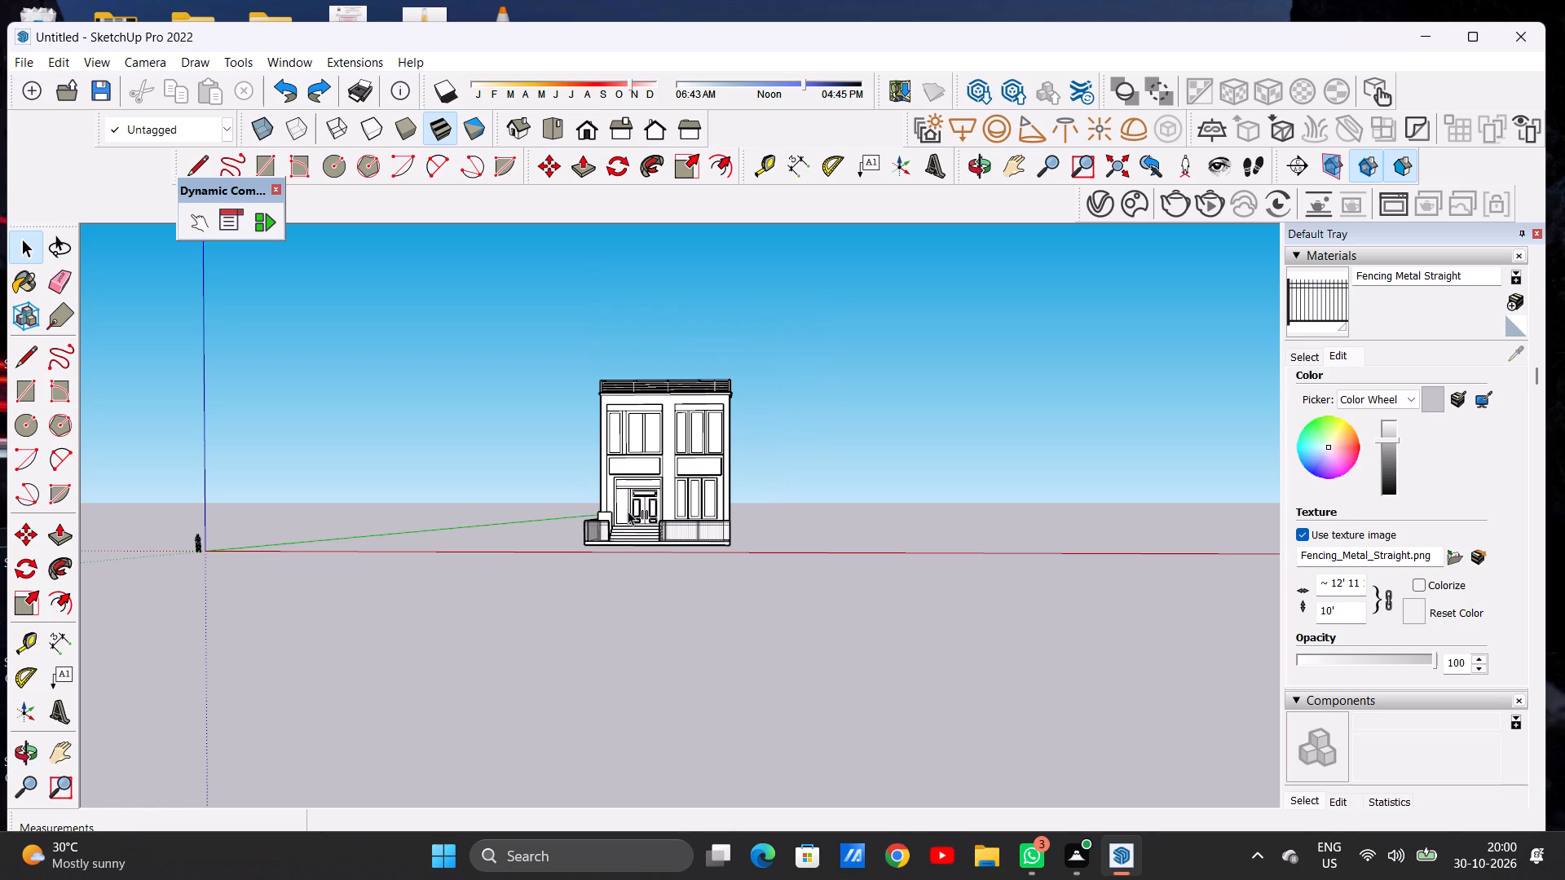
# Examine the rooftop railing and parapet from the front and from above.
pyautogui.scroll(7, 663, 379)
pyautogui.scroll(14, 662, 379)
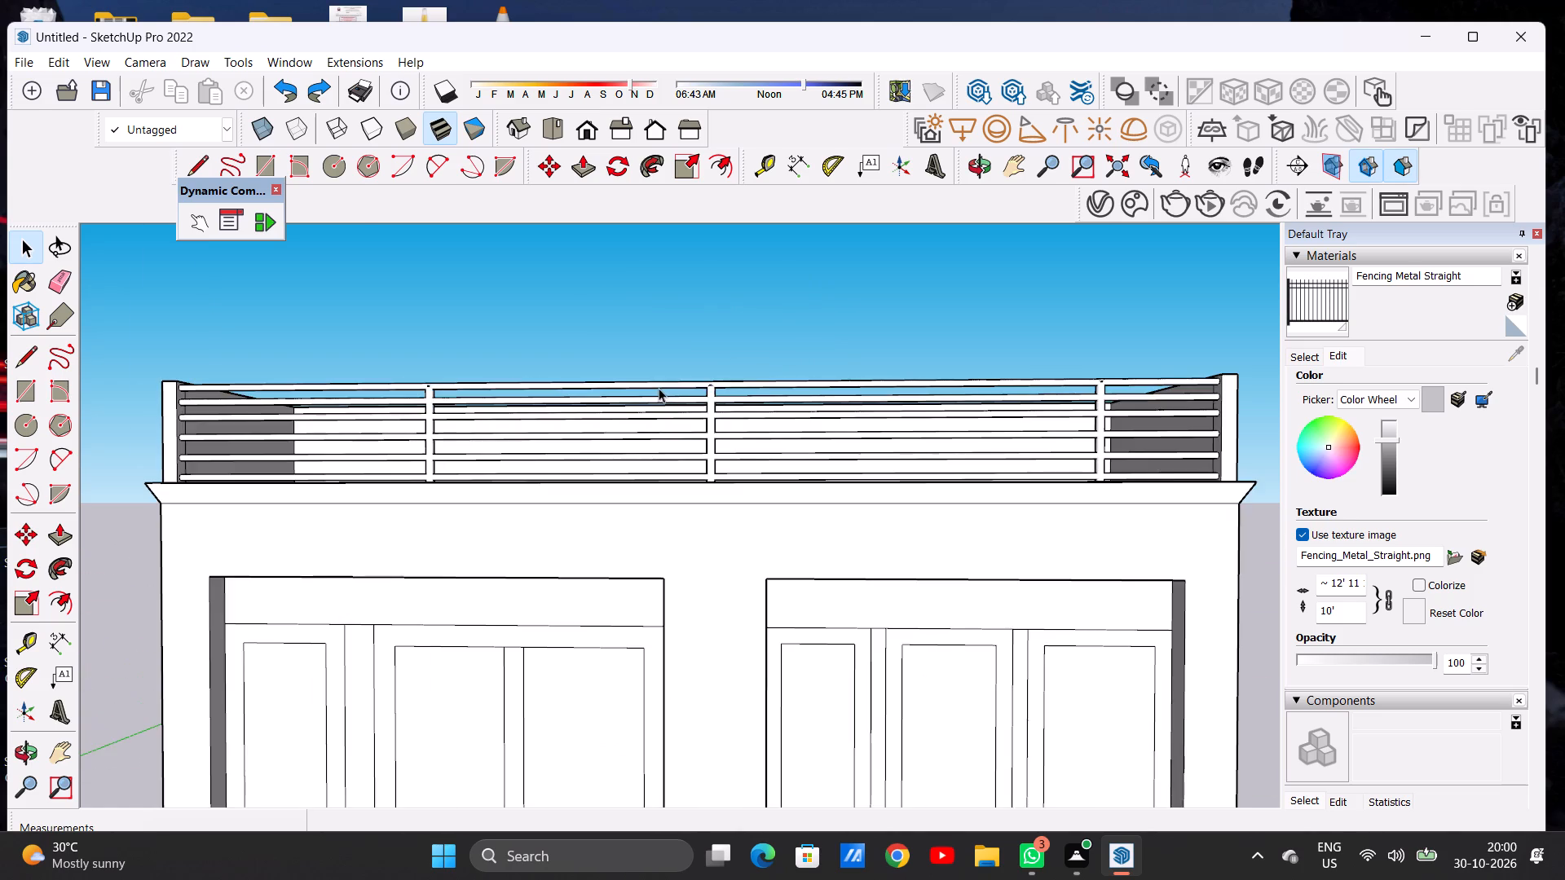
pyautogui.moveTo(659, 385); pyautogui.dragTo(672, 608, button='middle')
pyautogui.scroll(-2, 677, 513)
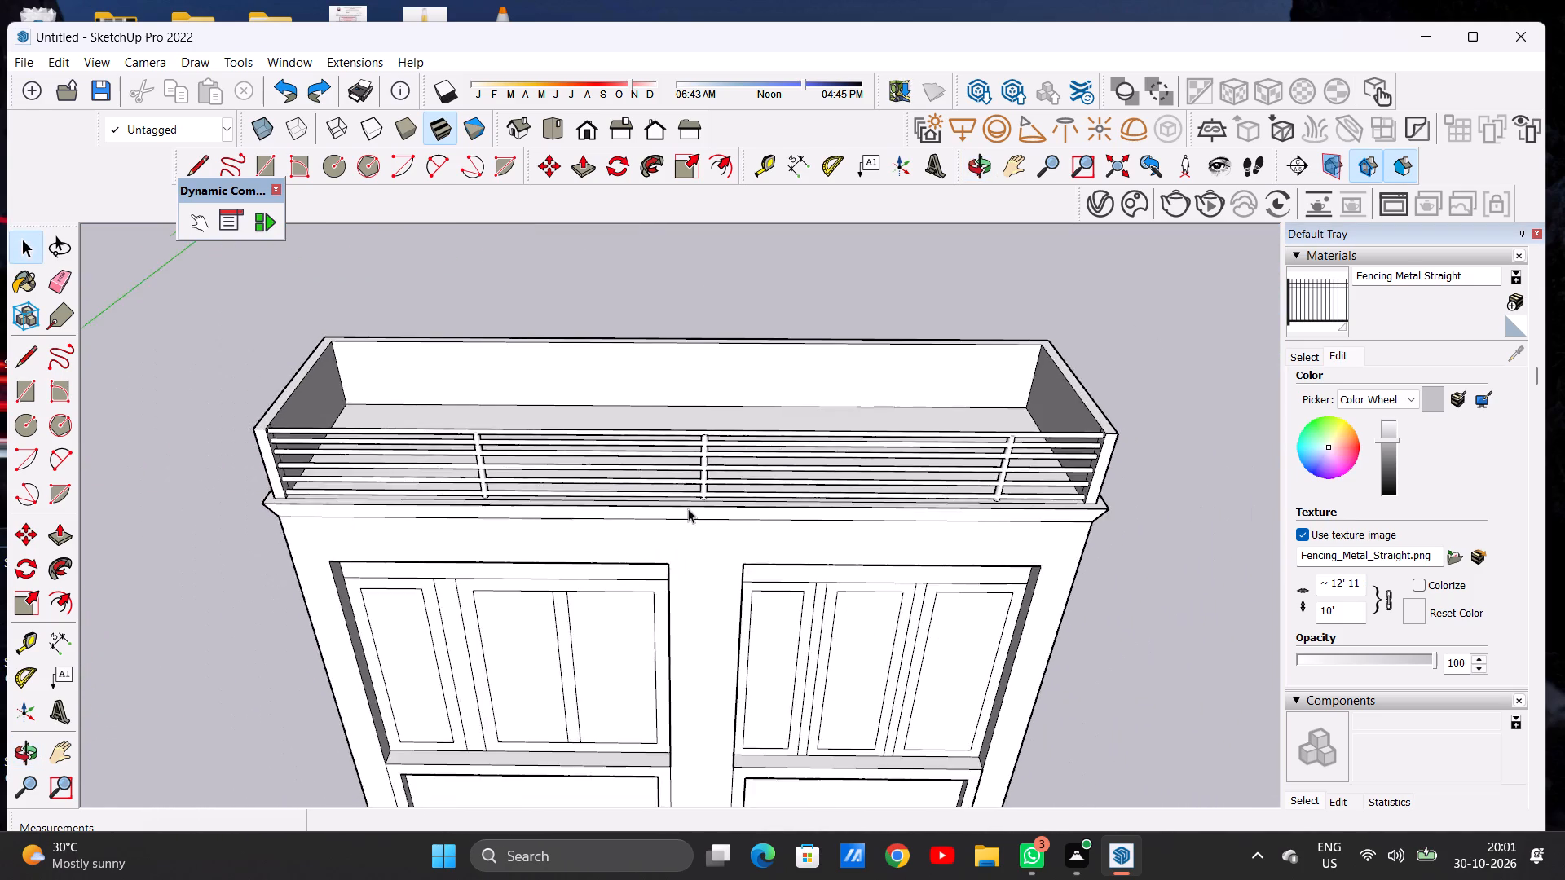
pyautogui.scroll(-4, 688, 508)
pyautogui.moveTo(875, 445); pyautogui.dragTo(866, 303, button='middle')
pyautogui.scroll(-3, 849, 346)
pyautogui.scroll(12, 944, 444)
pyautogui.scroll(2, 978, 523)
pyautogui.middleClick(990, 428)
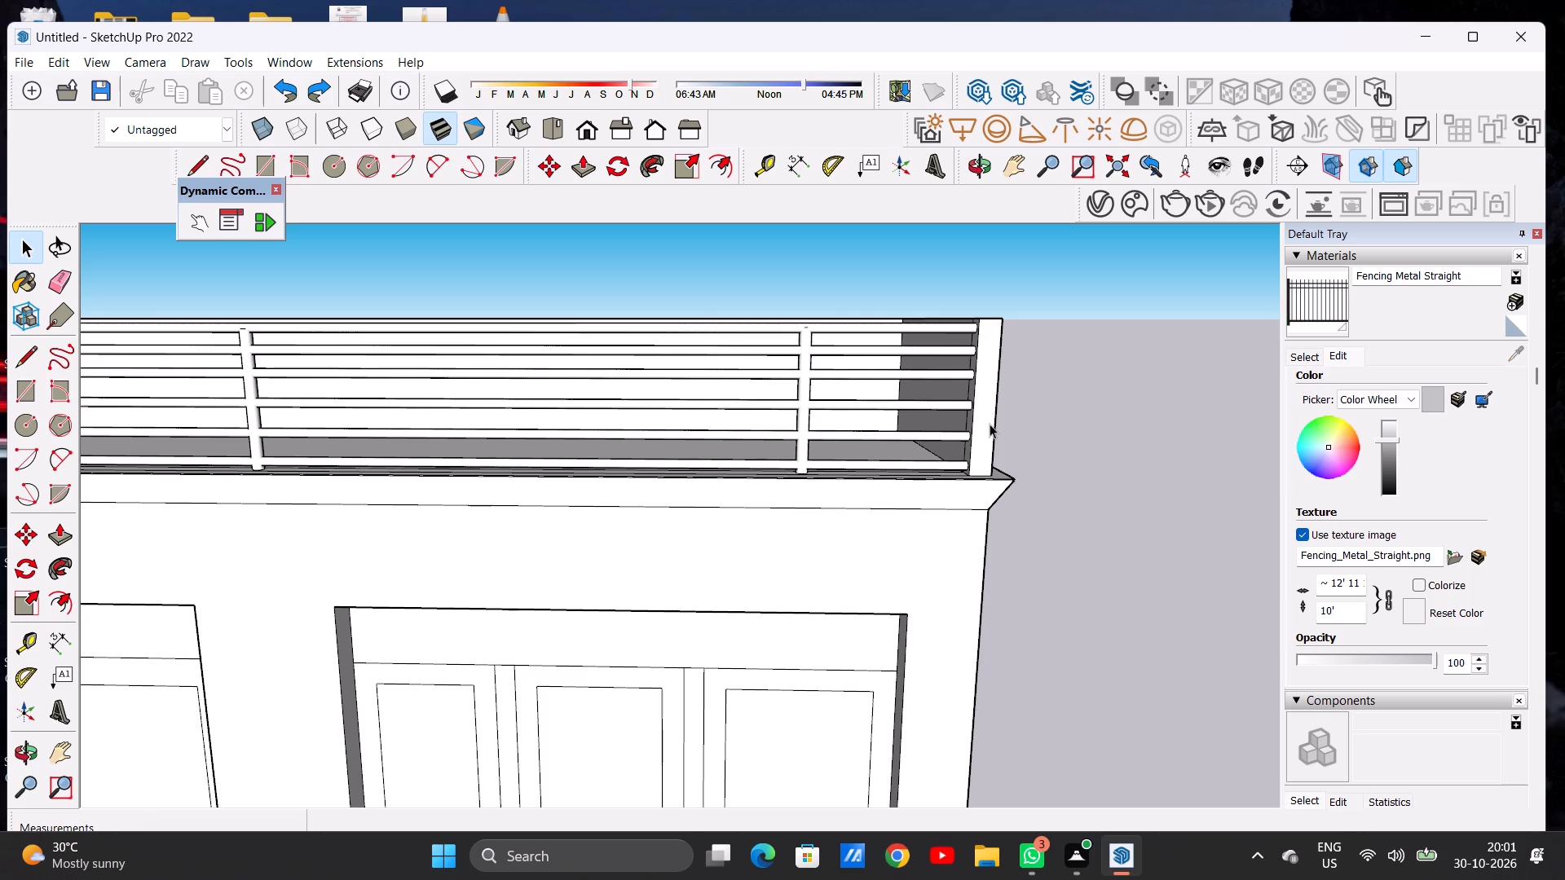
pyautogui.scroll(-20, 871, 513)
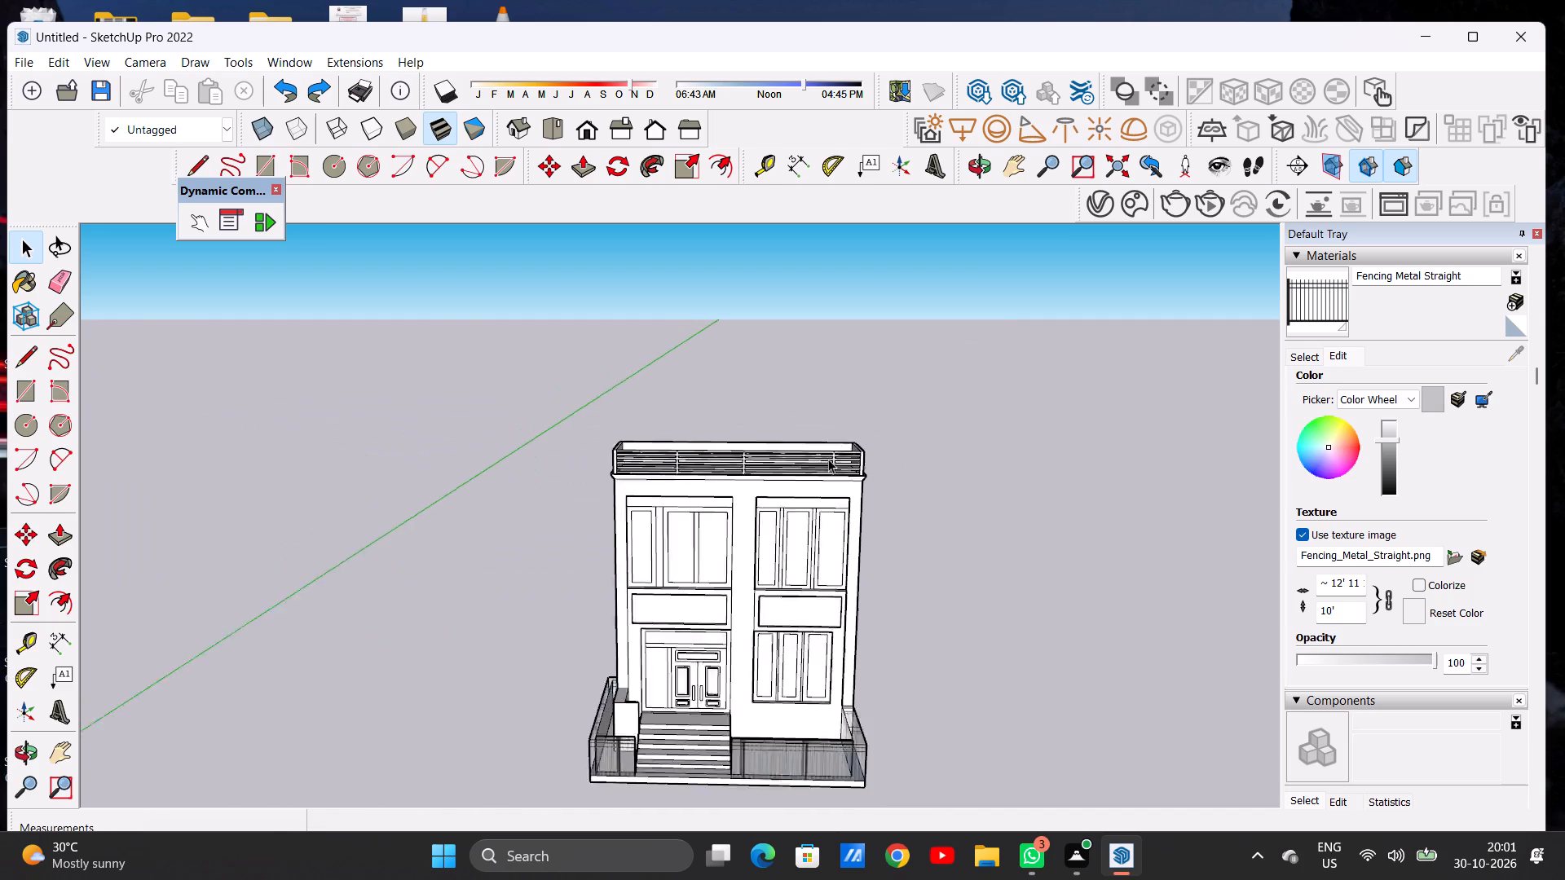
# Examine the window-side fencing and the base beside the entrance steps, up close and within the whole front elevation.
pyautogui.scroll(-7, 828, 459)
pyautogui.scroll(3, 835, 633)
pyautogui.scroll(-1, 831, 643)
pyautogui.scroll(3, 831, 645)
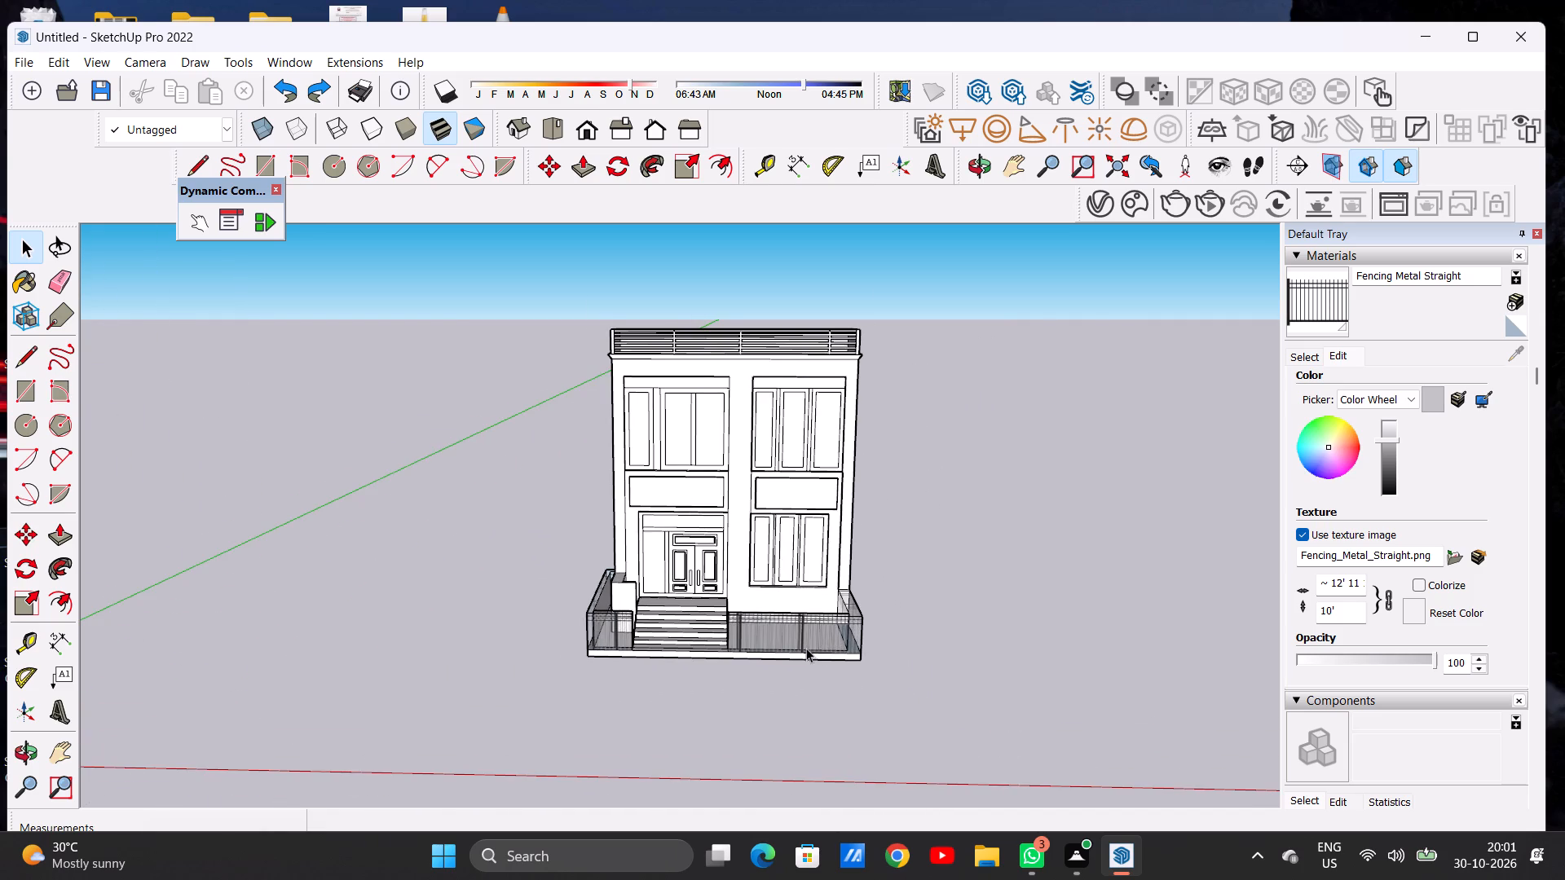
pyautogui.scroll(17, 806, 648)
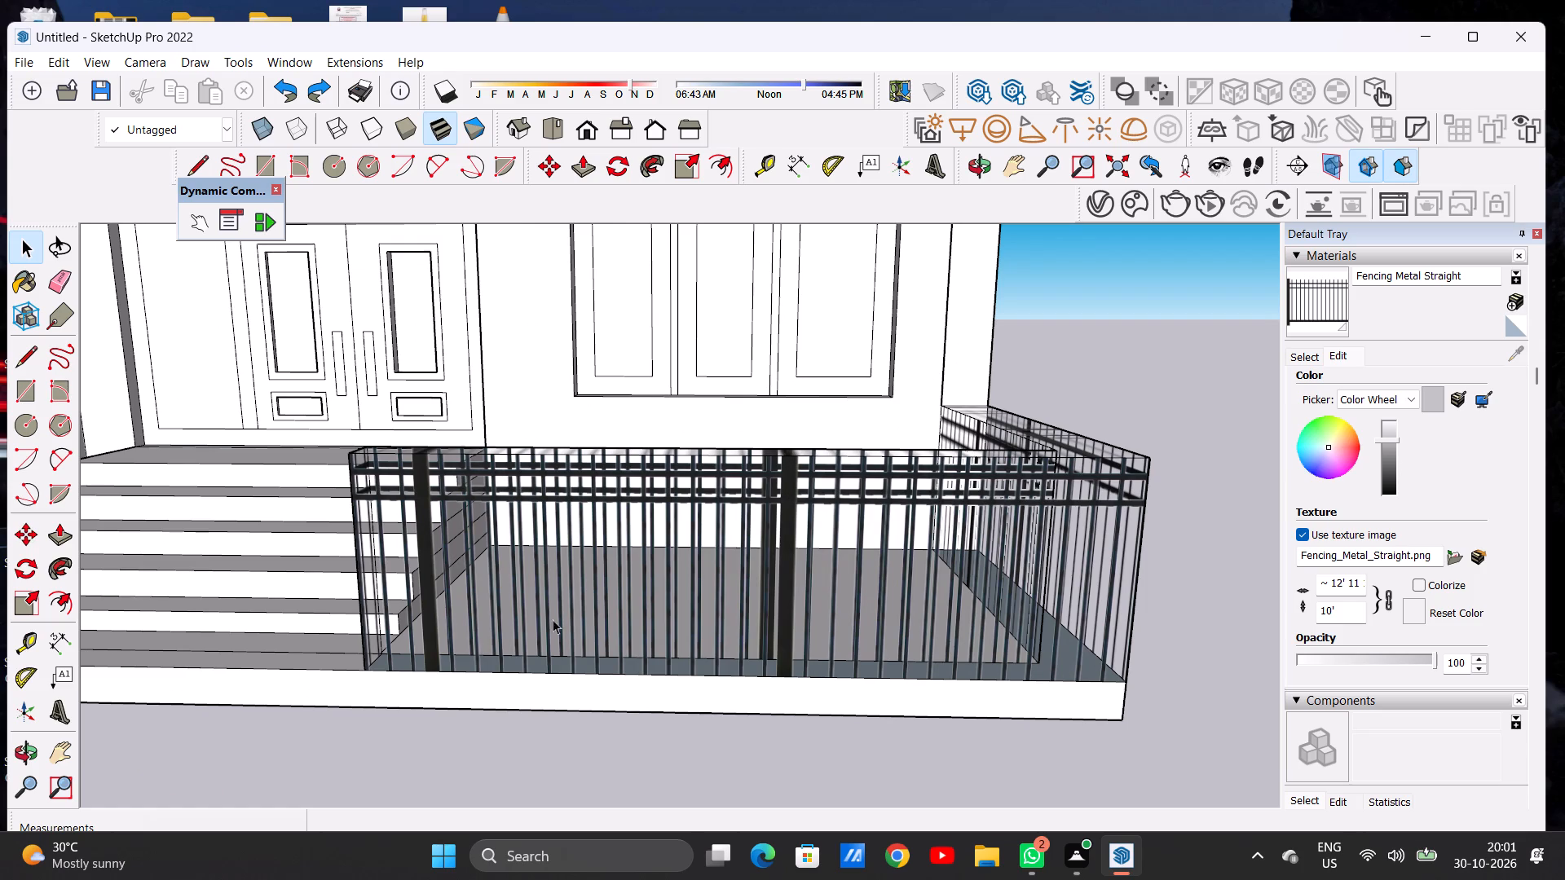
pyautogui.scroll(-7, 487, 618)
pyautogui.scroll(-3, 558, 649)
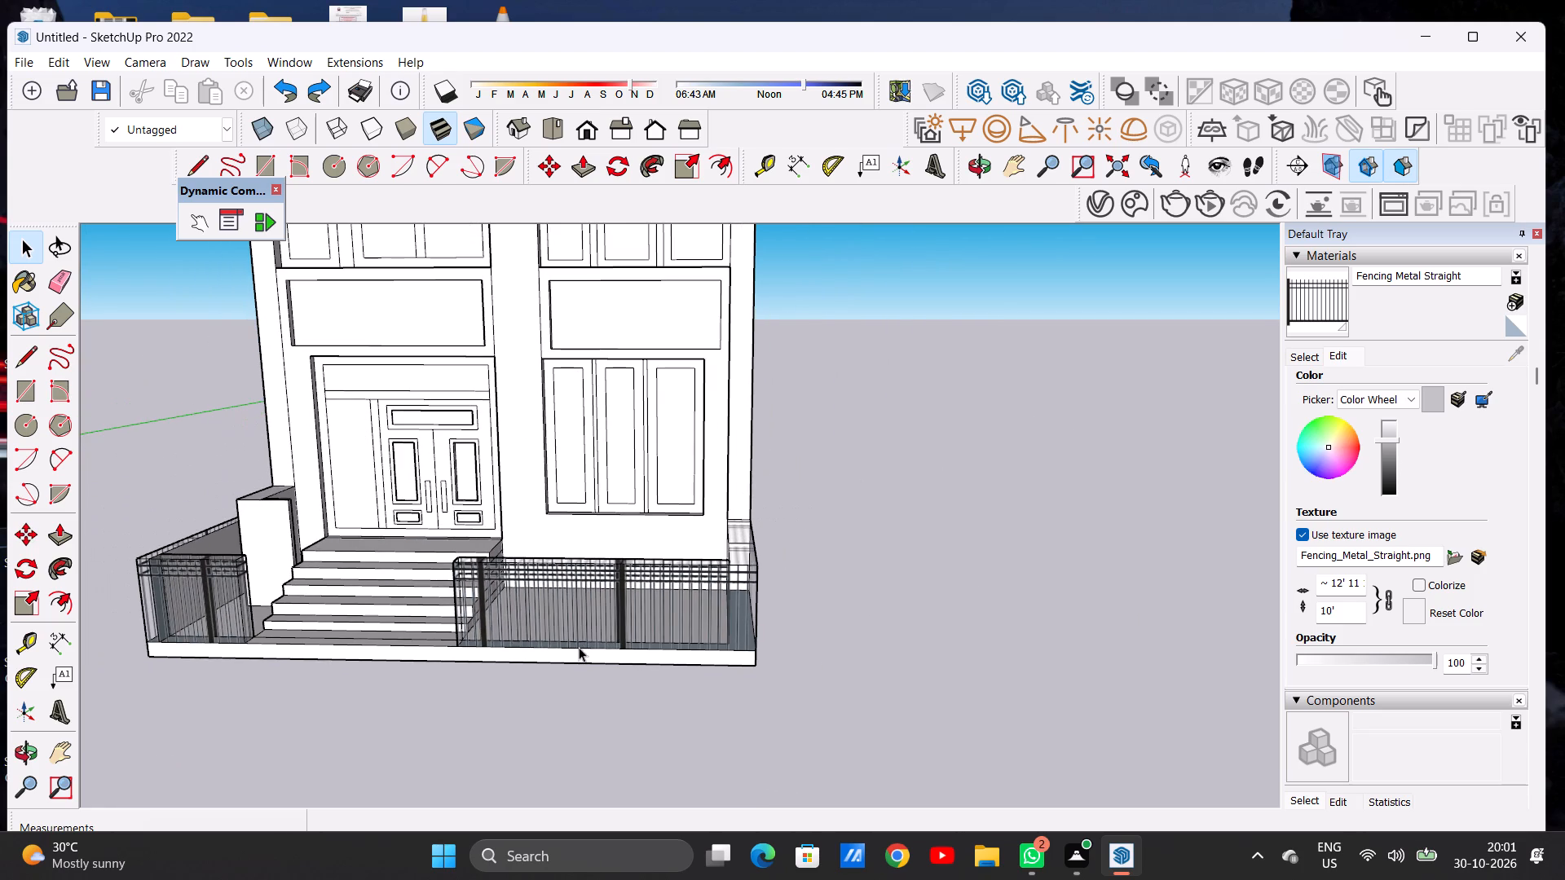
pyautogui.scroll(6, 618, 631)
pyautogui.scroll(4, 370, 618)
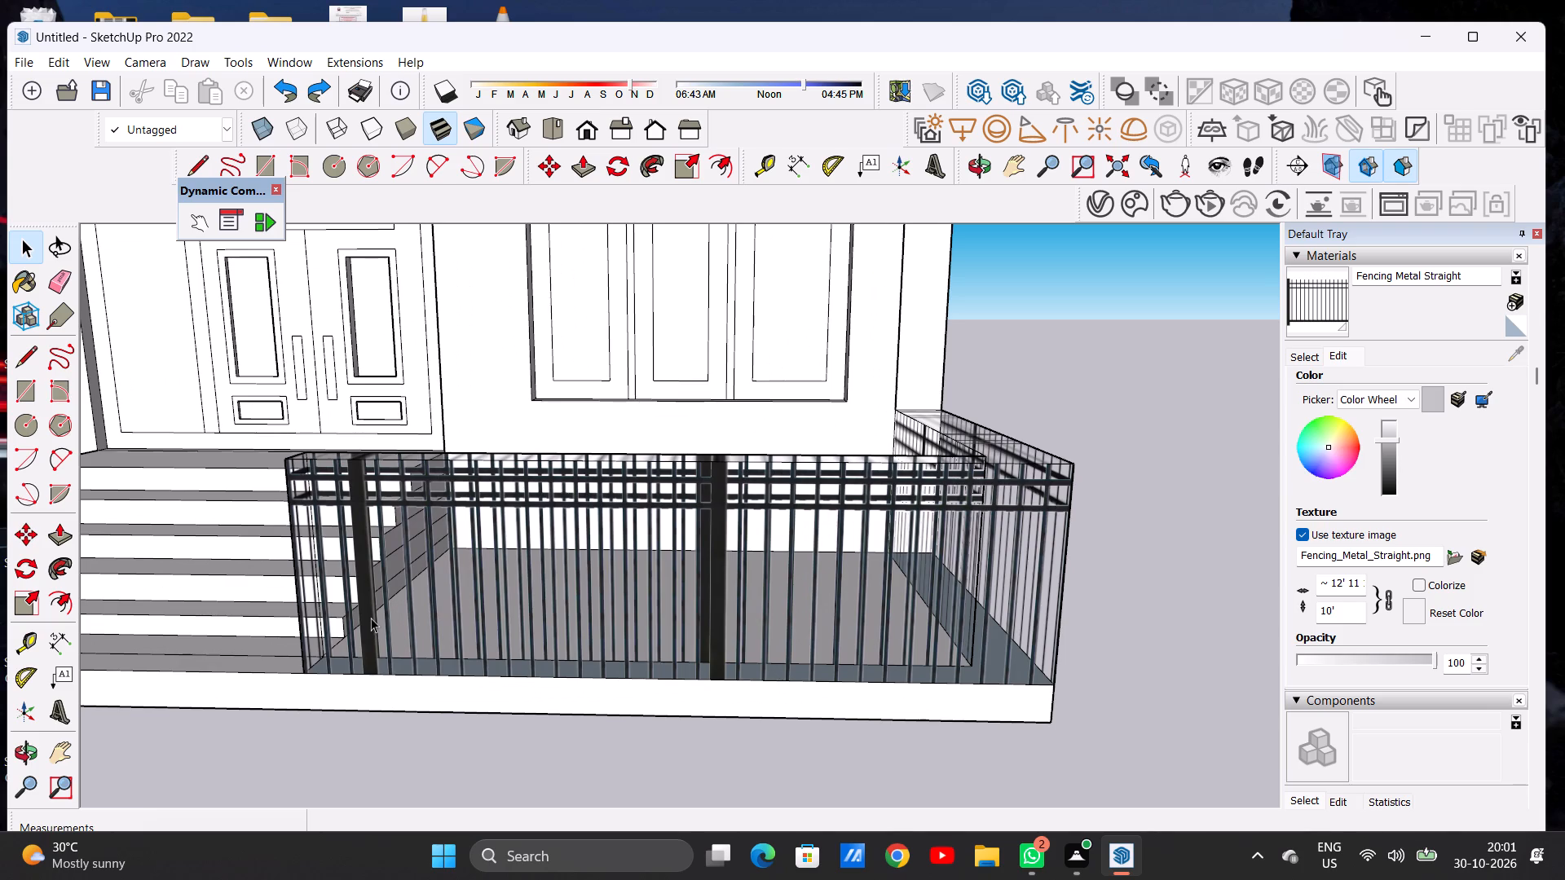
pyautogui.scroll(7, 373, 618)
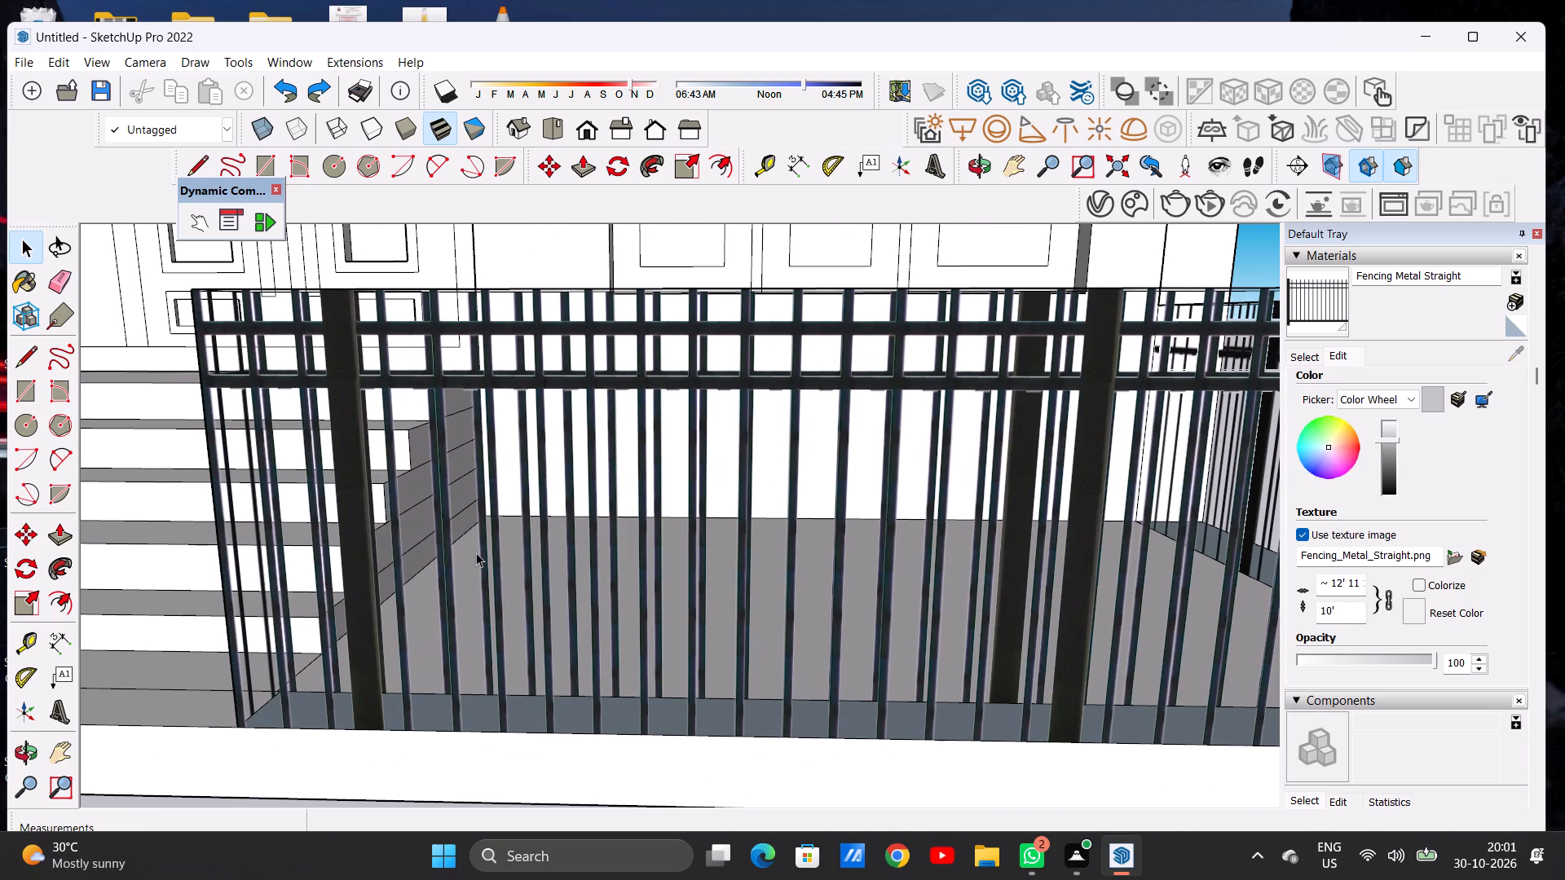
pyautogui.scroll(-12, 476, 546)
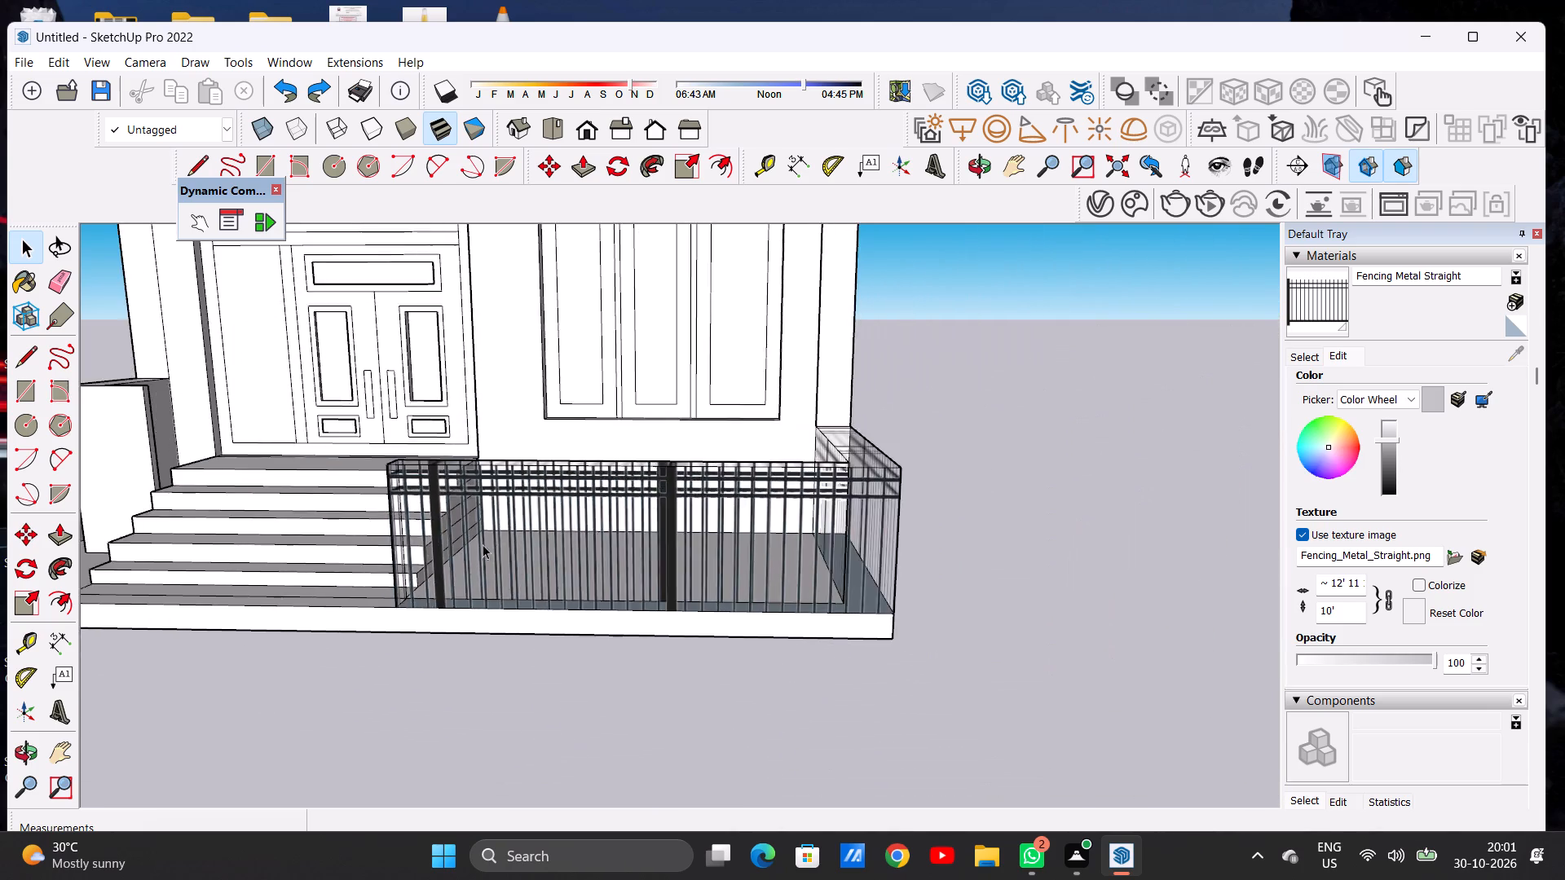
pyautogui.scroll(-20, 483, 544)
pyautogui.scroll(-4, 483, 544)
pyautogui.scroll(8, 494, 491)
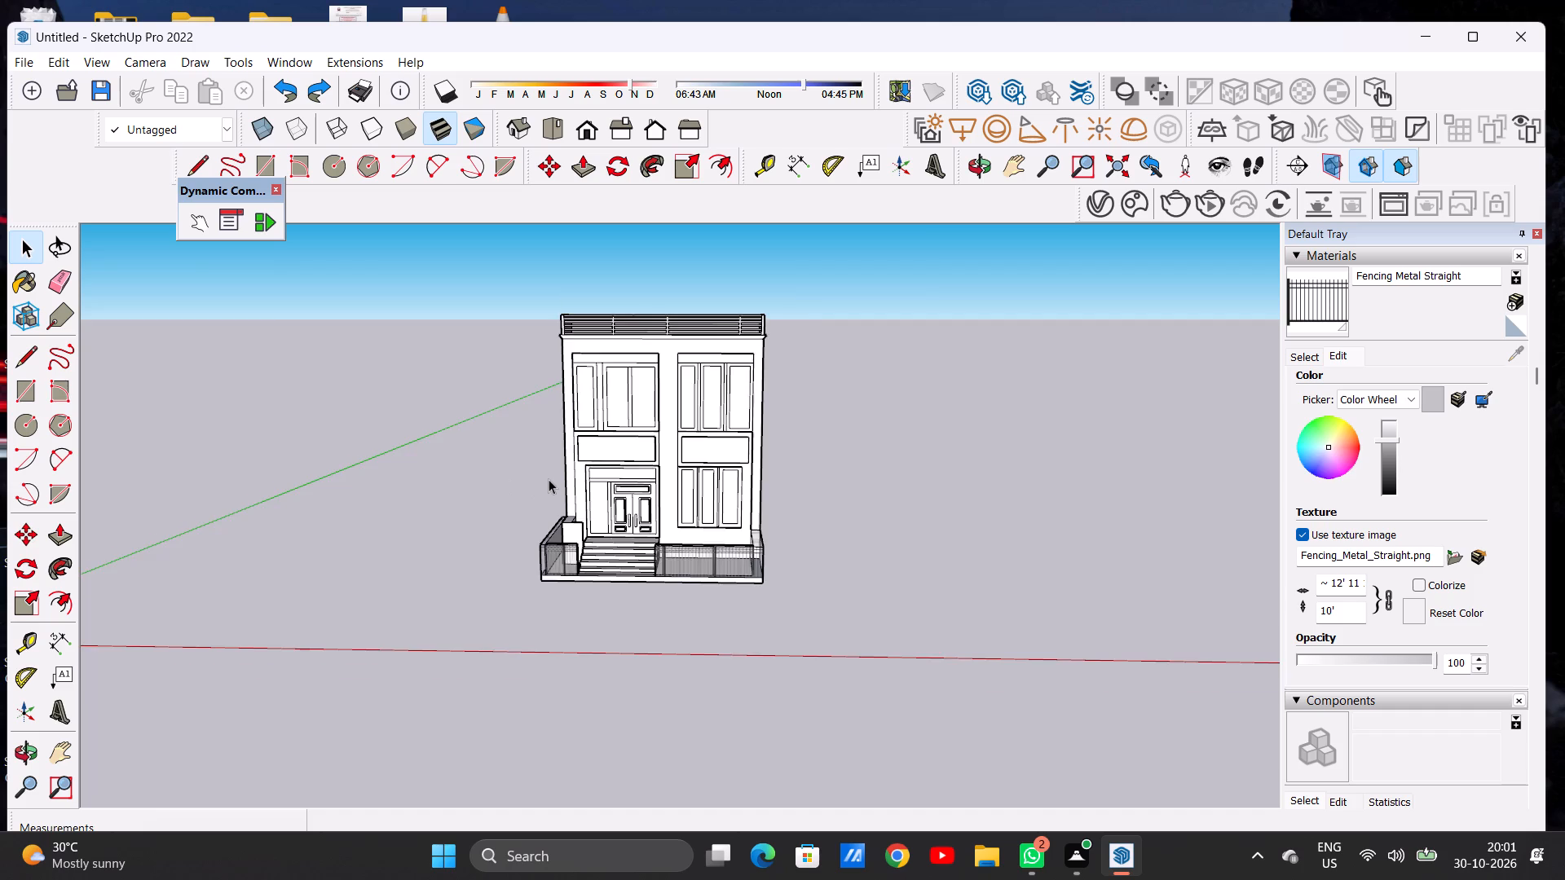
# Paint the rear end face of the side fence beside the raised wall with Fencing Metal Straight.
pyautogui.scroll(12, 549, 479)
pyautogui.moveTo(569, 510); pyautogui.dragTo(846, 490, button='middle')
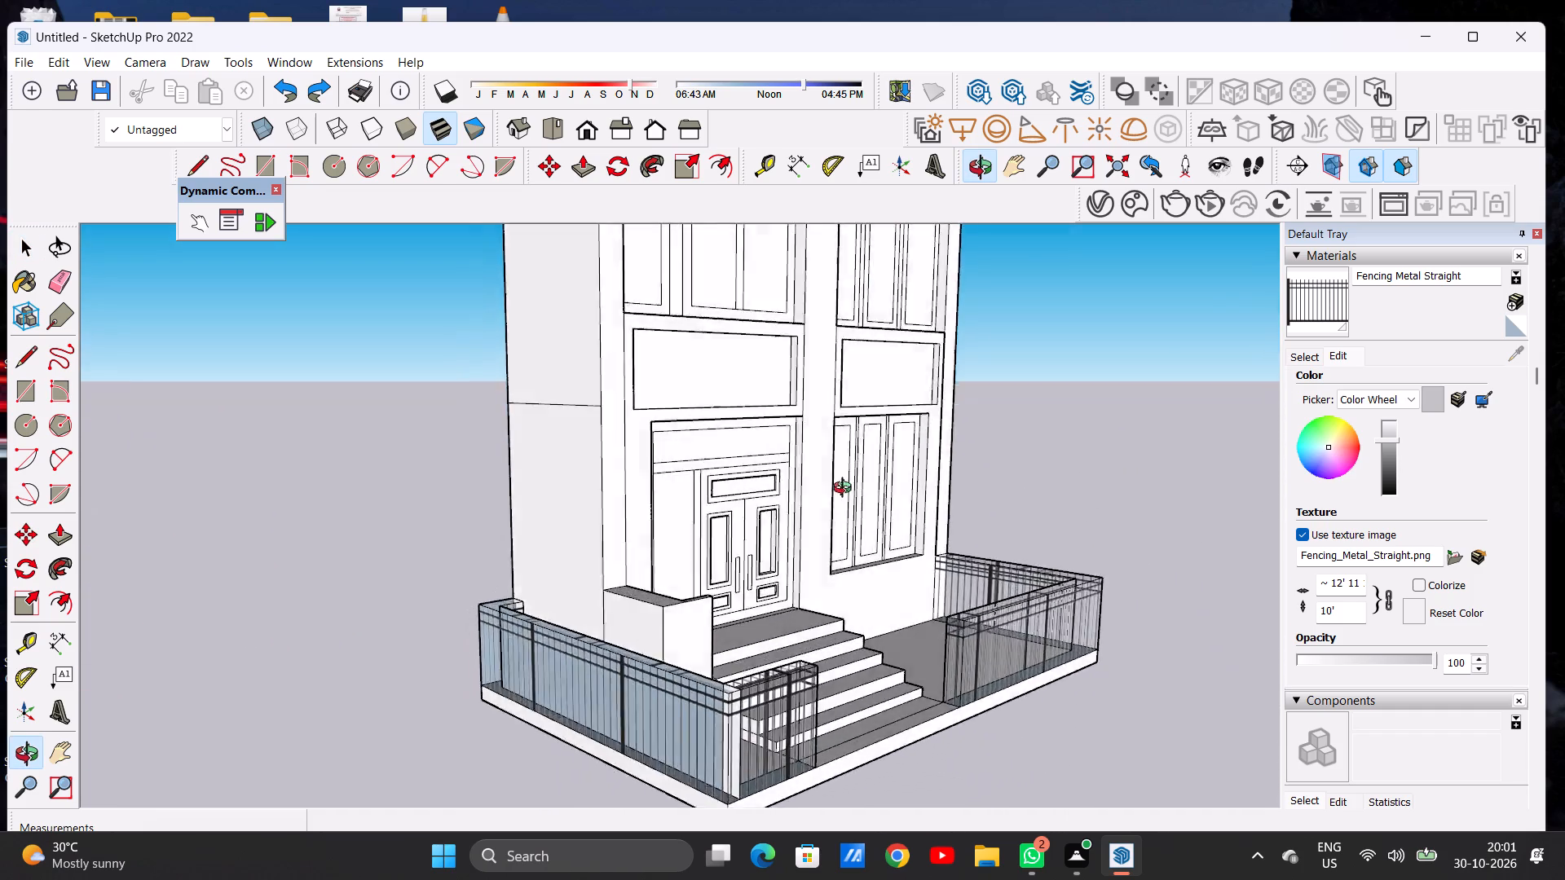
pyautogui.moveTo(846, 490); pyautogui.dragTo(878, 462, button='middle')
pyautogui.moveTo(564, 557); pyautogui.dragTo(941, 511, button='middle')
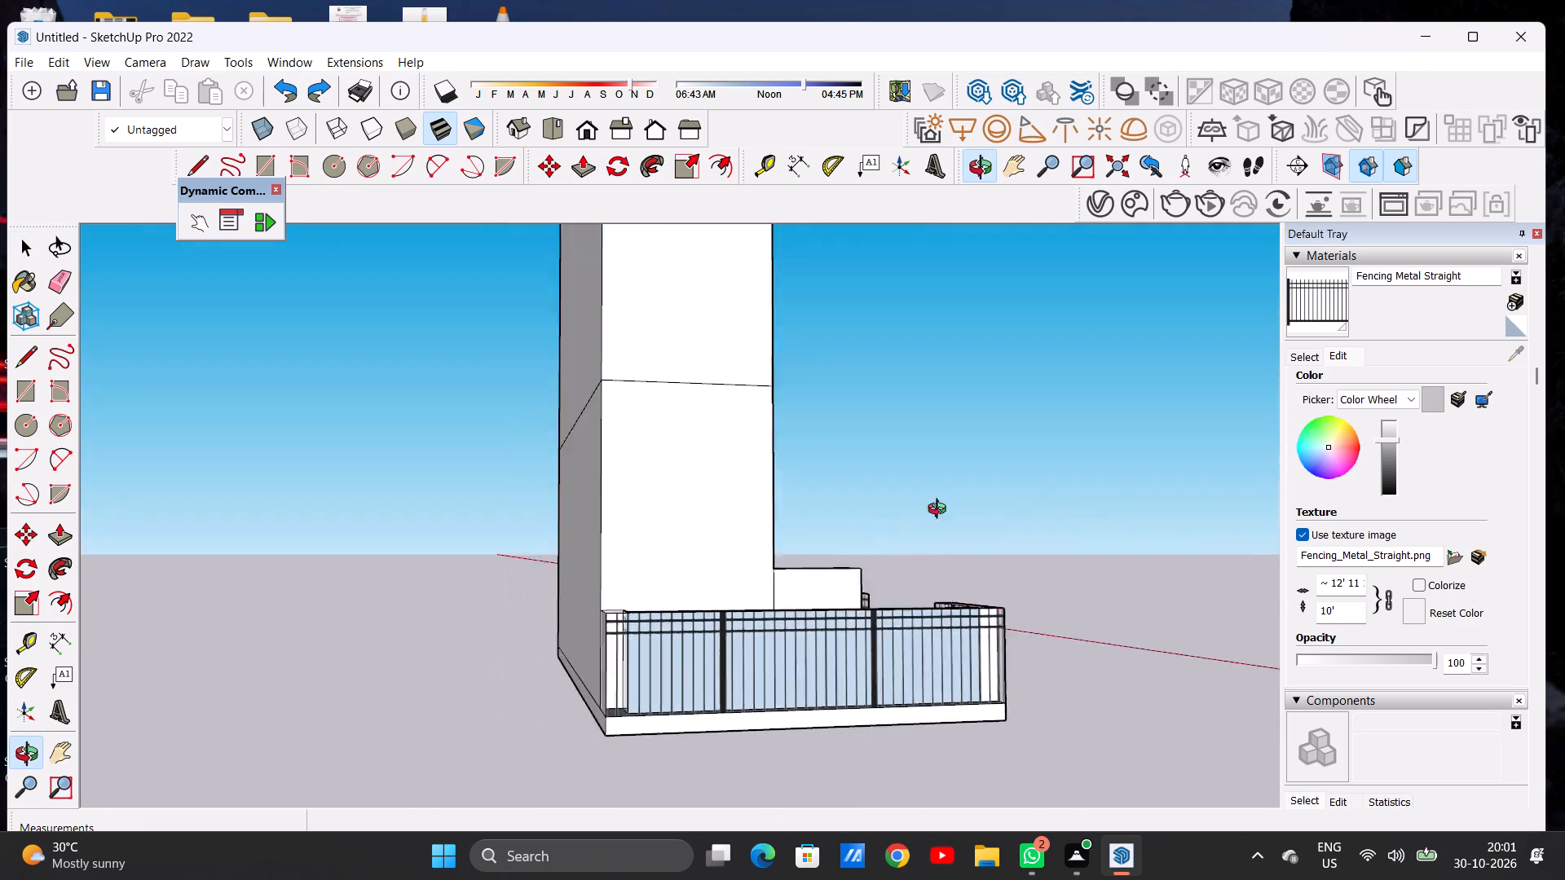
pyautogui.moveTo(941, 511); pyautogui.dragTo(1050, 539, button='middle')
pyautogui.scroll(-4, 777, 468)
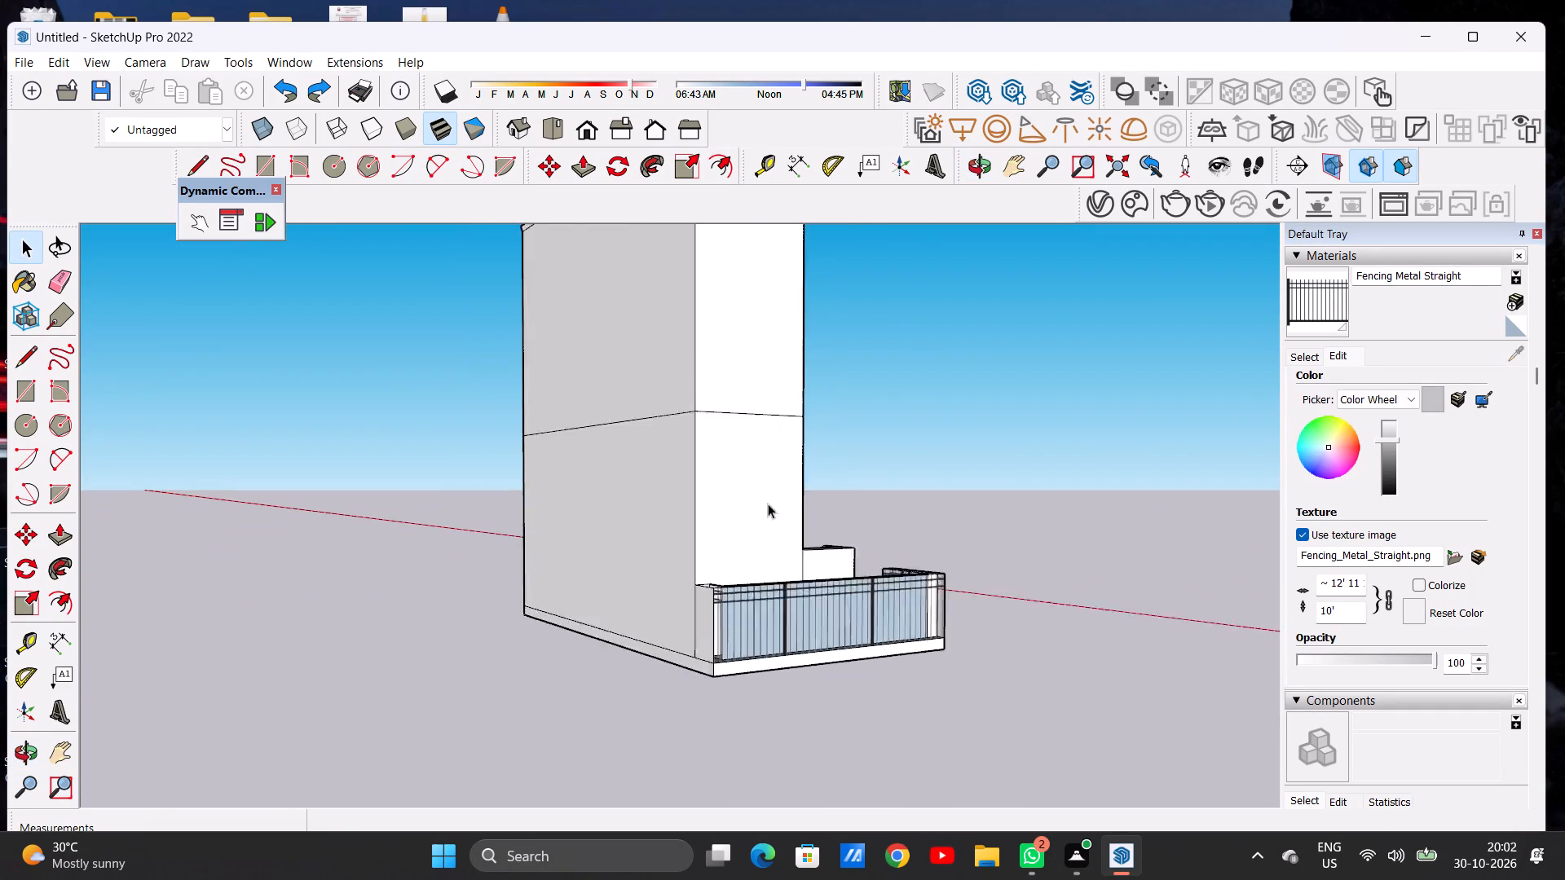
pyautogui.scroll(-1, 768, 504)
pyautogui.scroll(8, 716, 574)
pyautogui.moveTo(723, 584); pyautogui.dragTo(789, 677, button='middle')
pyautogui.scroll(10, 803, 683)
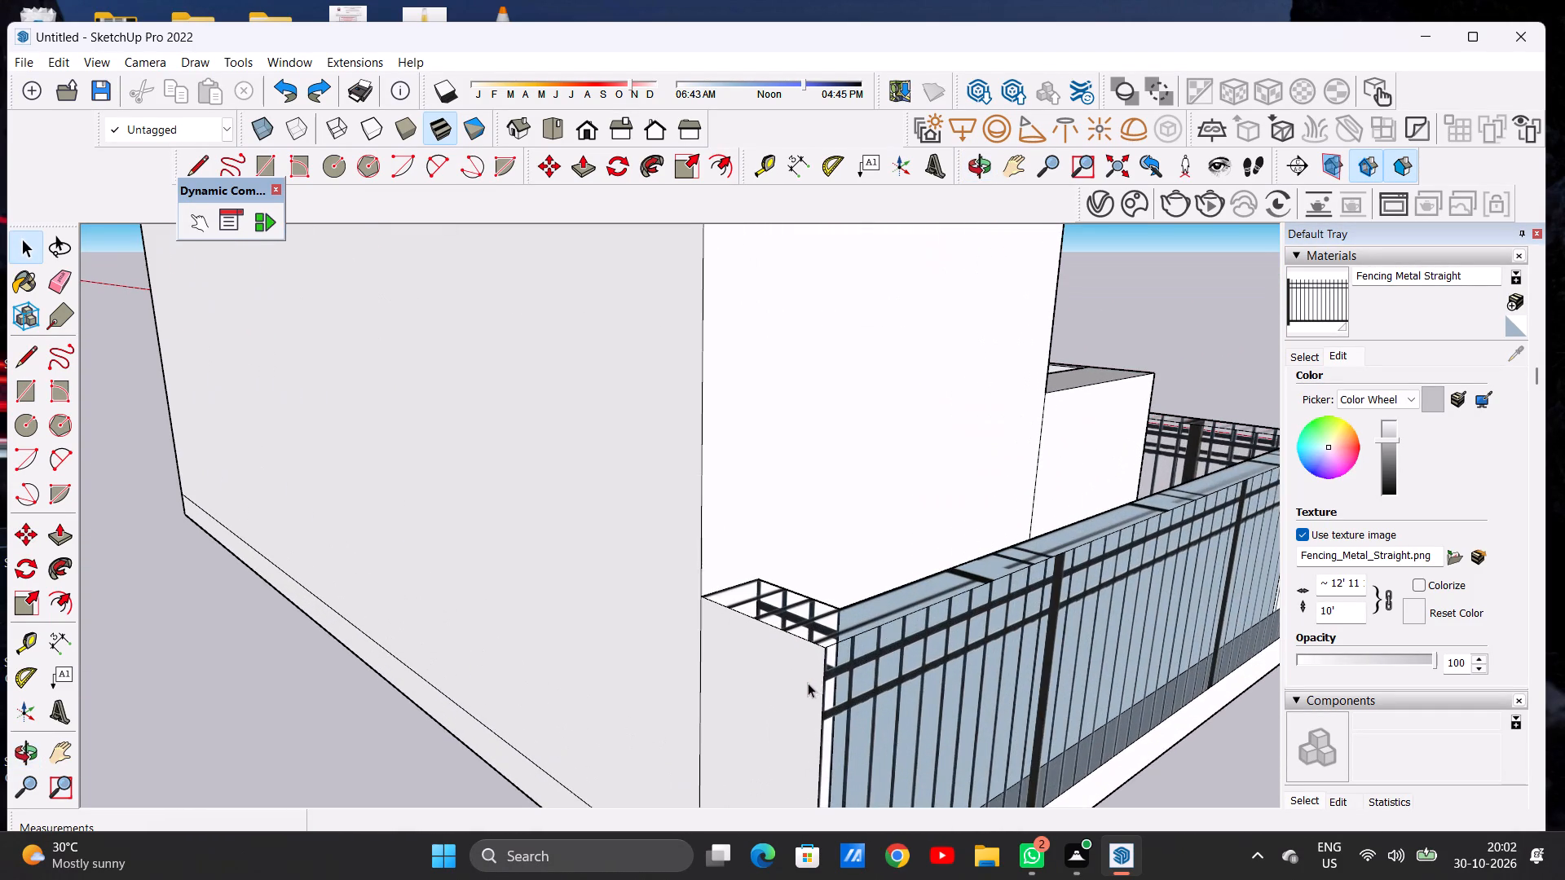
pyautogui.click(1312, 298)
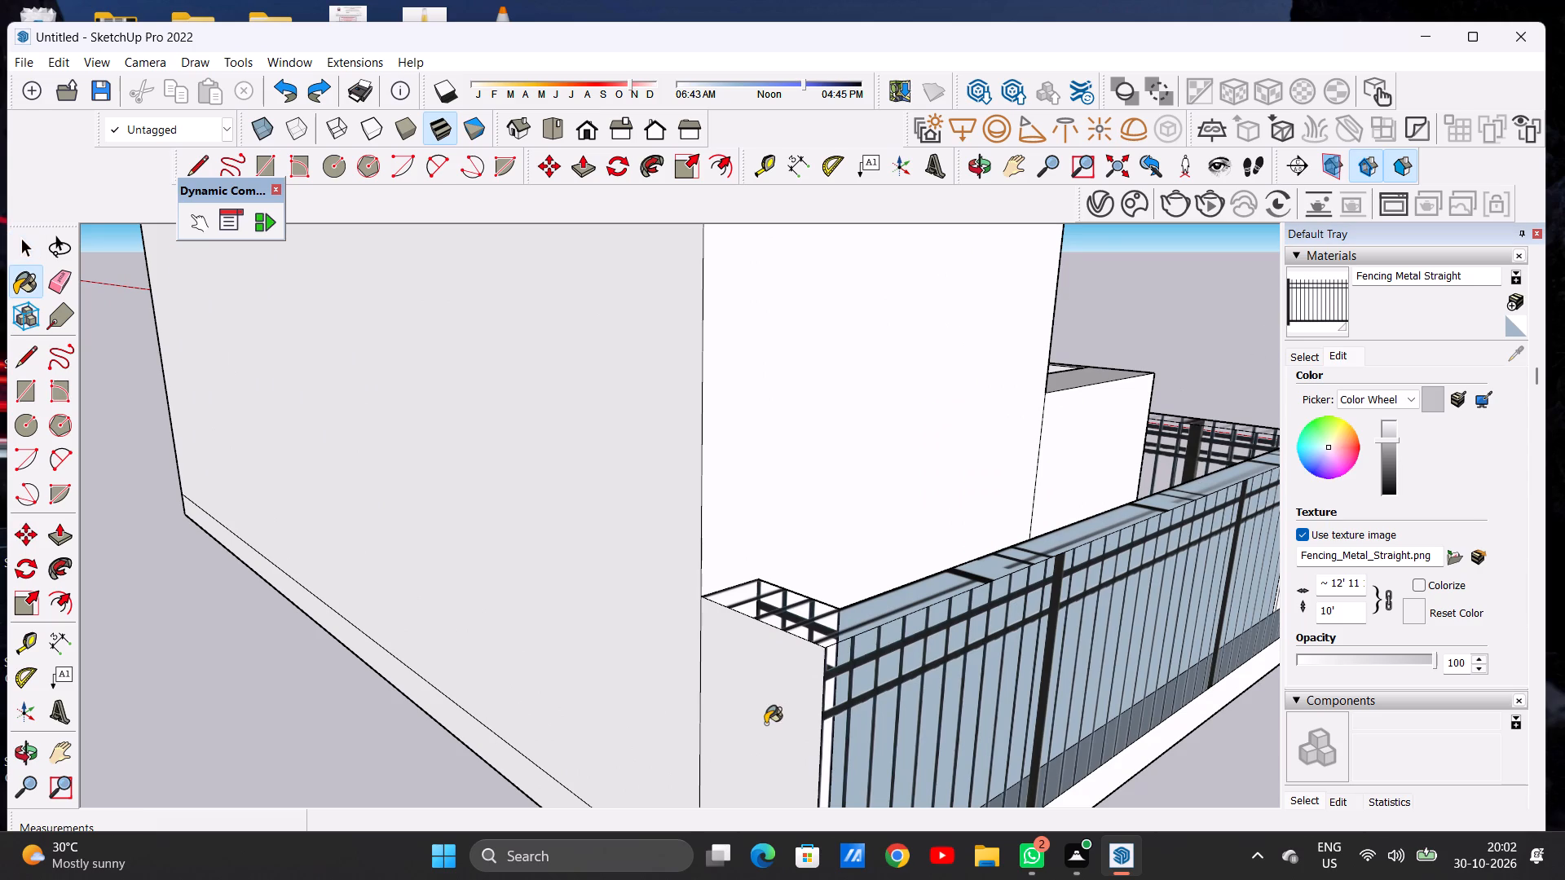
pyautogui.click(785, 680)
# Paint the inner face of the side fence facing the raised wall with Fencing Metal Straight.
pyautogui.scroll(-7, 759, 597)
pyautogui.moveTo(929, 582); pyautogui.dragTo(433, 618, button='middle')
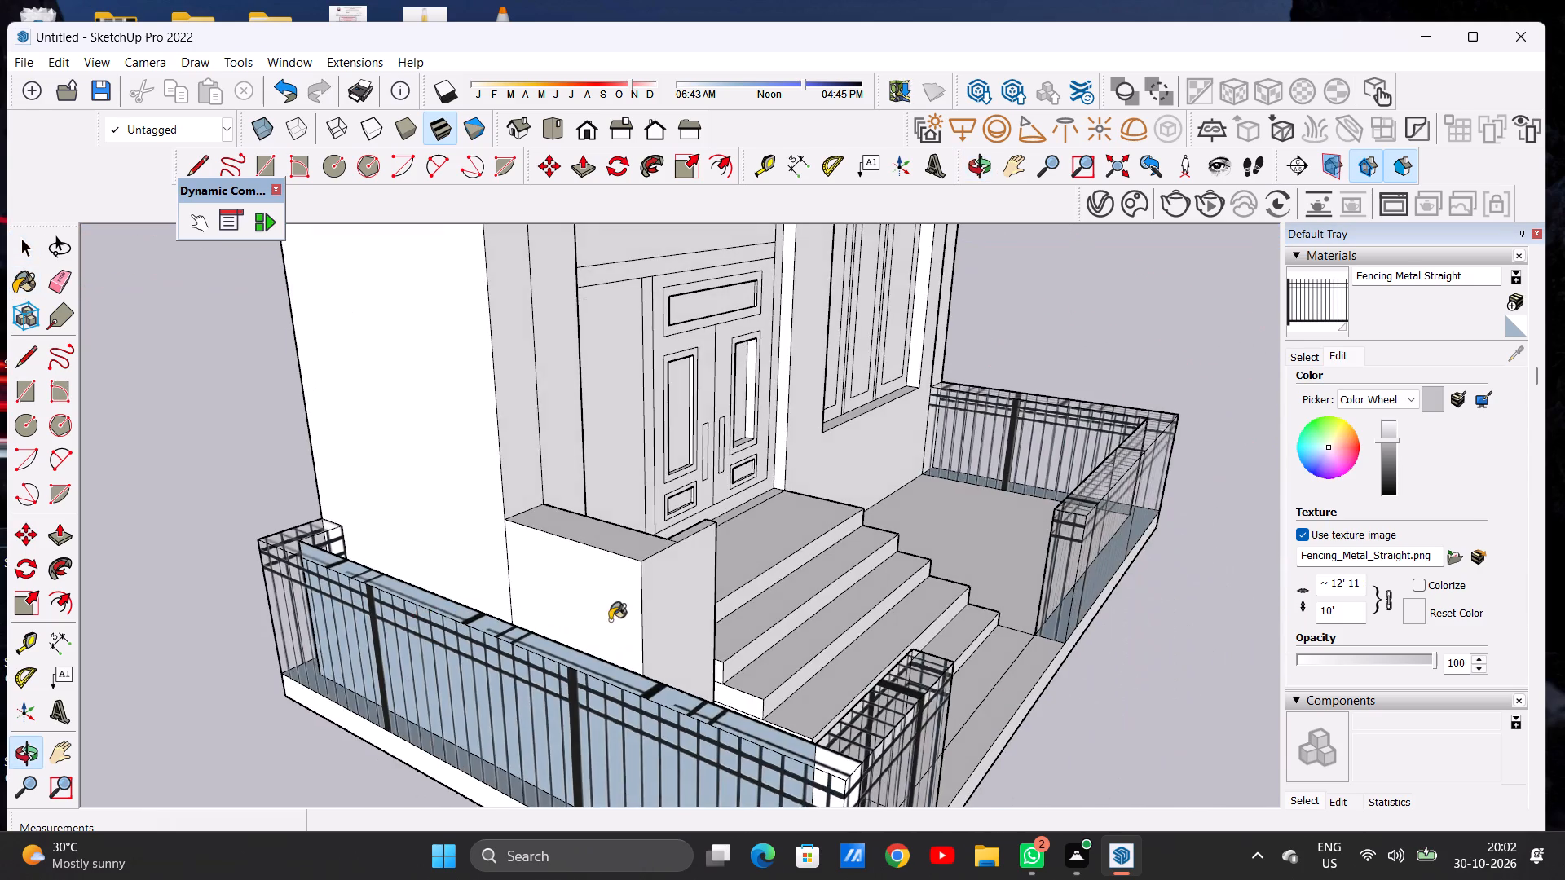
pyautogui.moveTo(606, 620); pyautogui.dragTo(245, 613, button='middle')
pyautogui.scroll(-6, 561, 617)
pyautogui.scroll(5, 423, 627)
pyautogui.scroll(-1, 423, 631)
pyautogui.scroll(12, 423, 631)
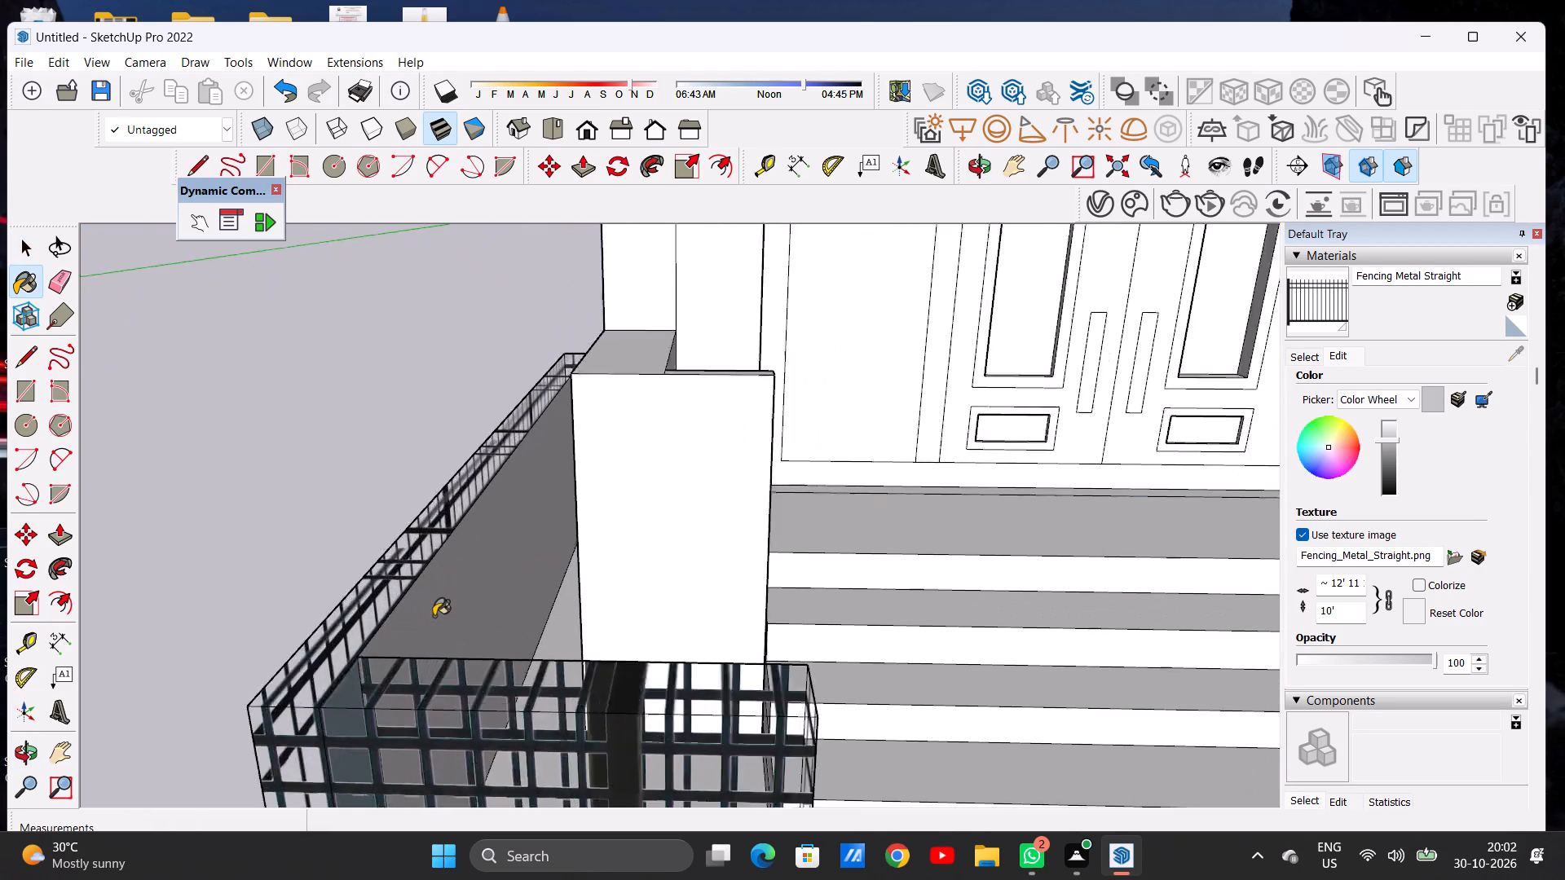
pyautogui.scroll(2, 434, 616)
pyautogui.click(425, 610)
# Try to cover the white faces at the side fence's front corner with Fencing Metal Straight.
pyautogui.scroll(-3, 438, 621)
pyautogui.scroll(1, 447, 627)
pyautogui.scroll(-3, 449, 627)
pyautogui.moveTo(446, 639); pyautogui.dragTo(323, 759, button='middle')
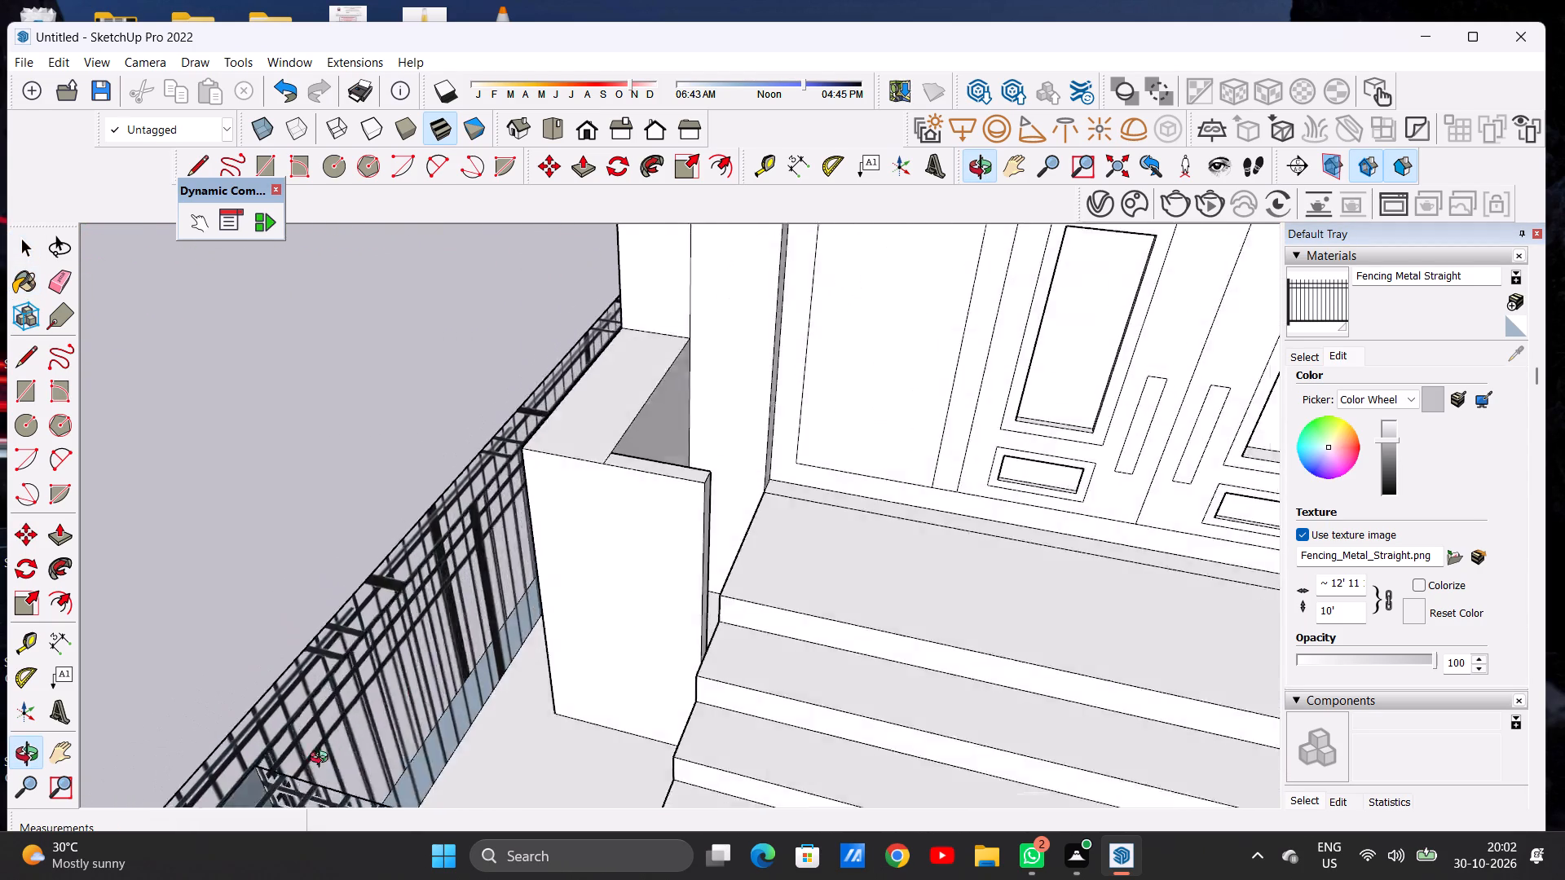
pyautogui.moveTo(323, 759); pyautogui.dragTo(548, 658, button='middle')
pyautogui.scroll(-2, 546, 645)
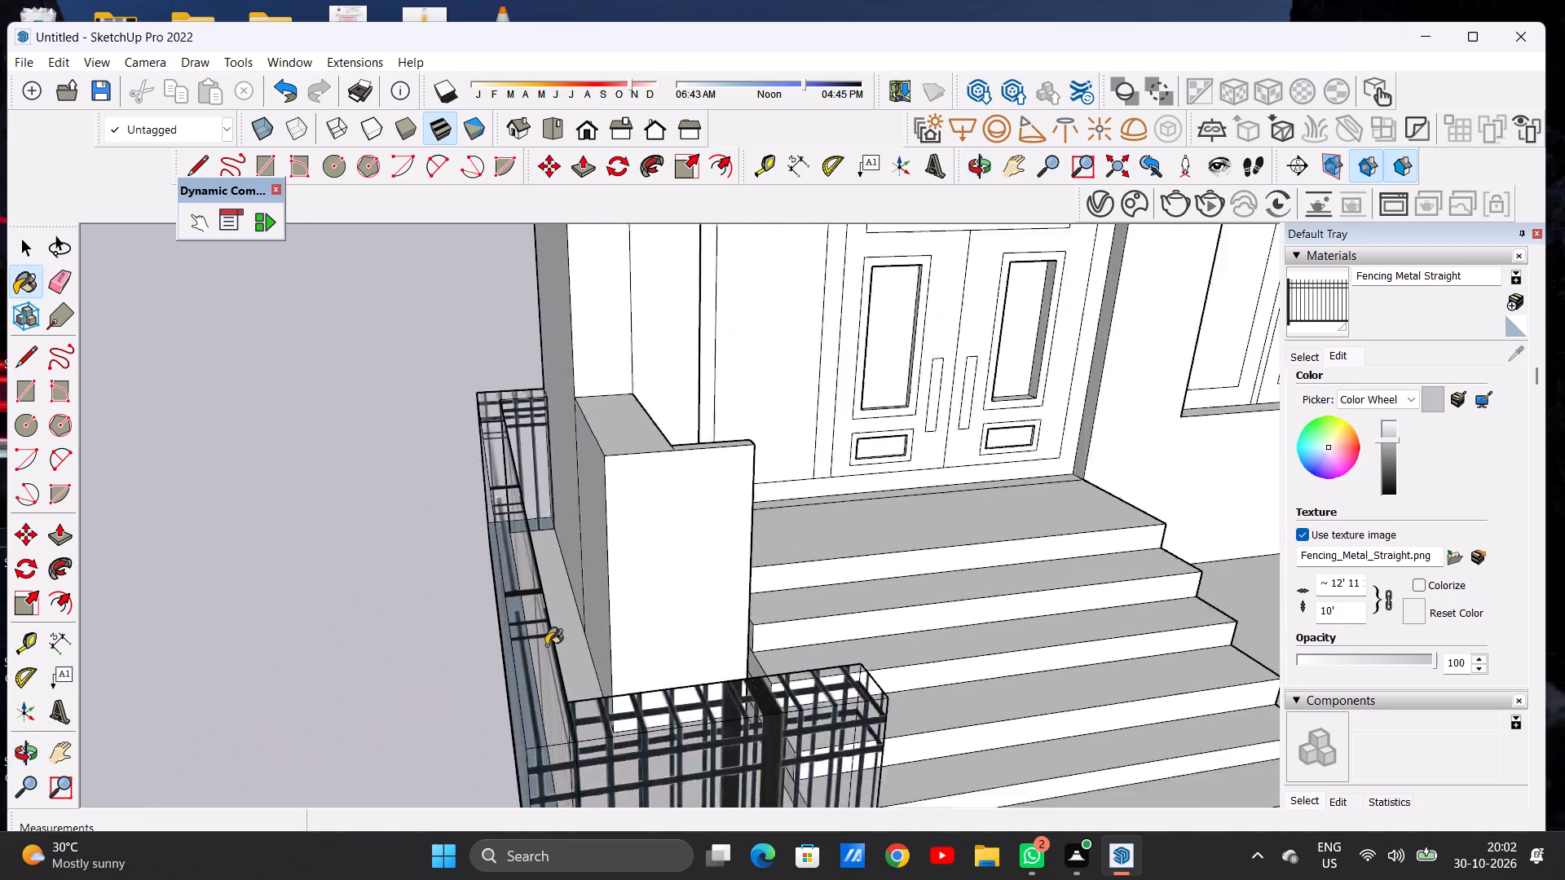
pyautogui.scroll(-10, 546, 645)
pyautogui.moveTo(525, 722); pyautogui.dragTo(762, 614, button='middle')
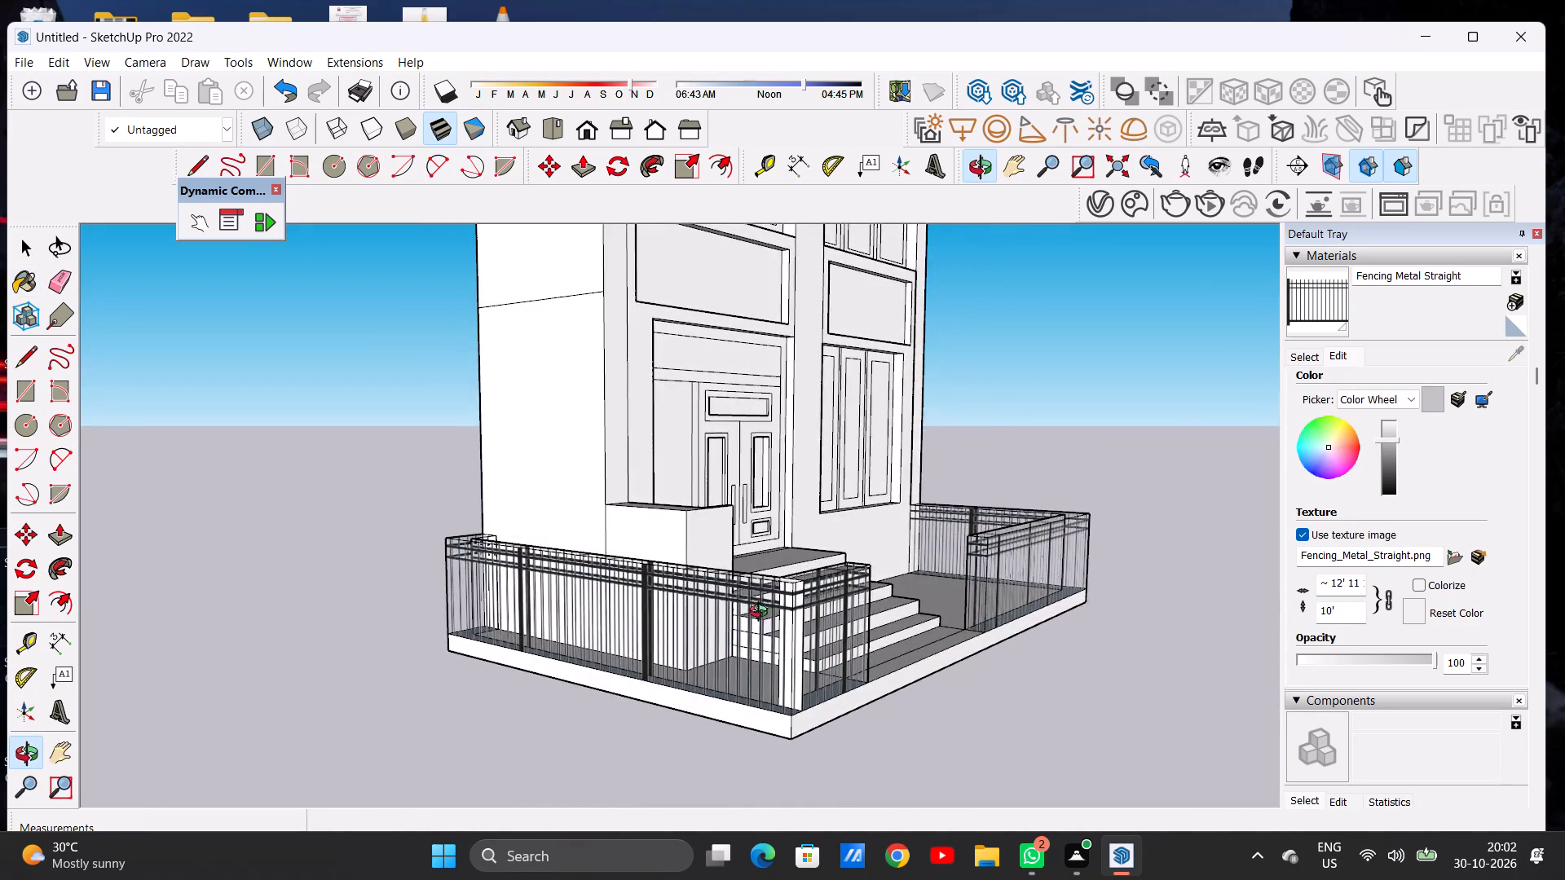
pyautogui.moveTo(762, 614); pyautogui.dragTo(748, 639, button='middle')
pyautogui.scroll(20, 781, 630)
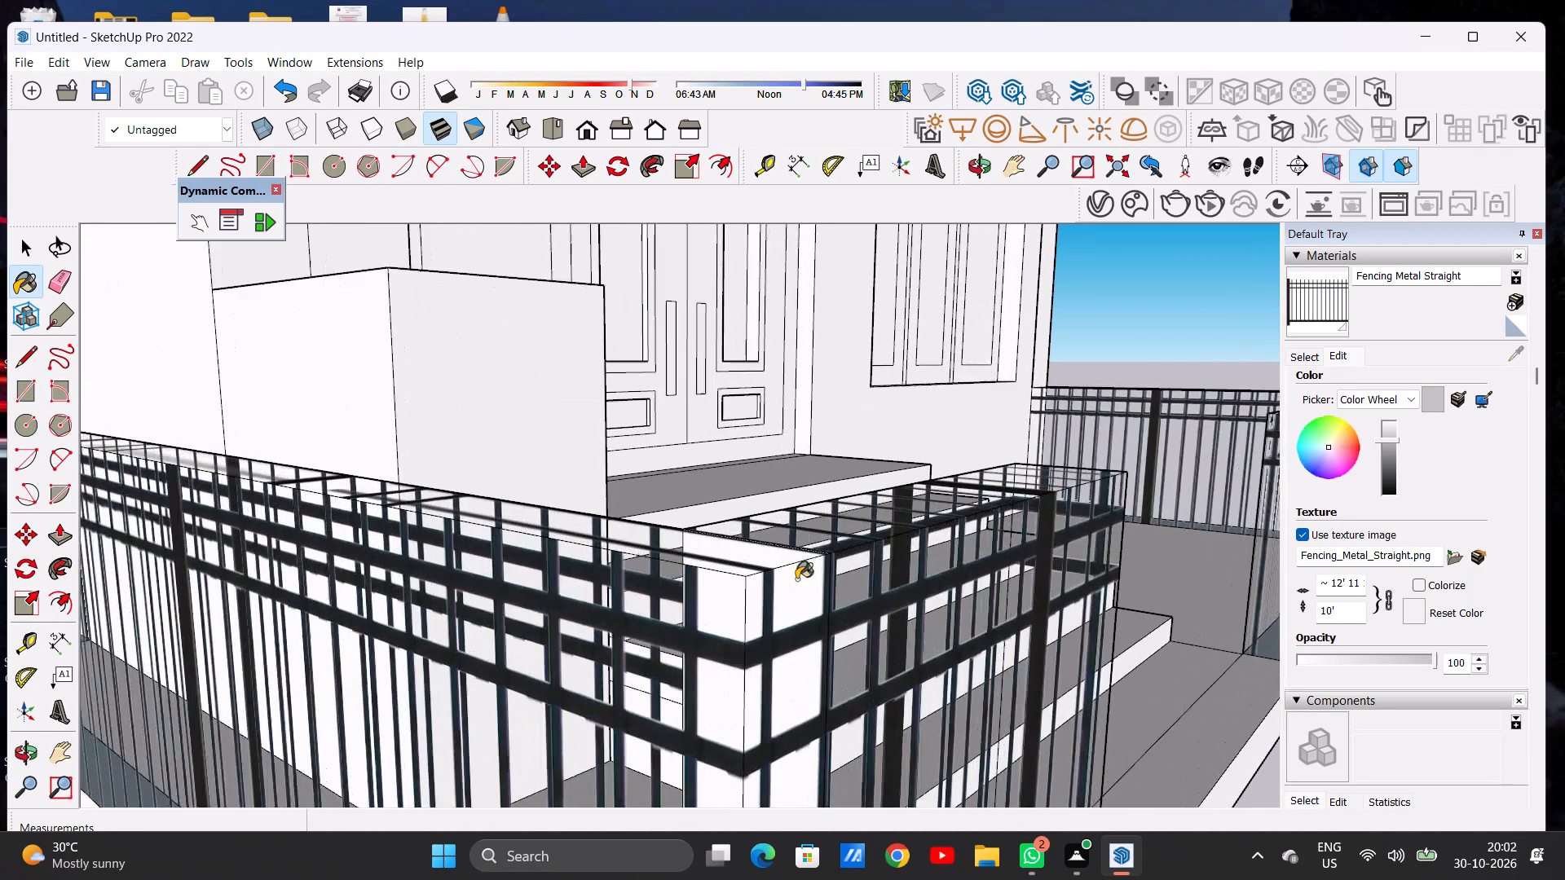
pyautogui.click(796, 579)
pyautogui.click(796, 579)
pyautogui.scroll(10, 813, 594)
pyautogui.click(788, 596)
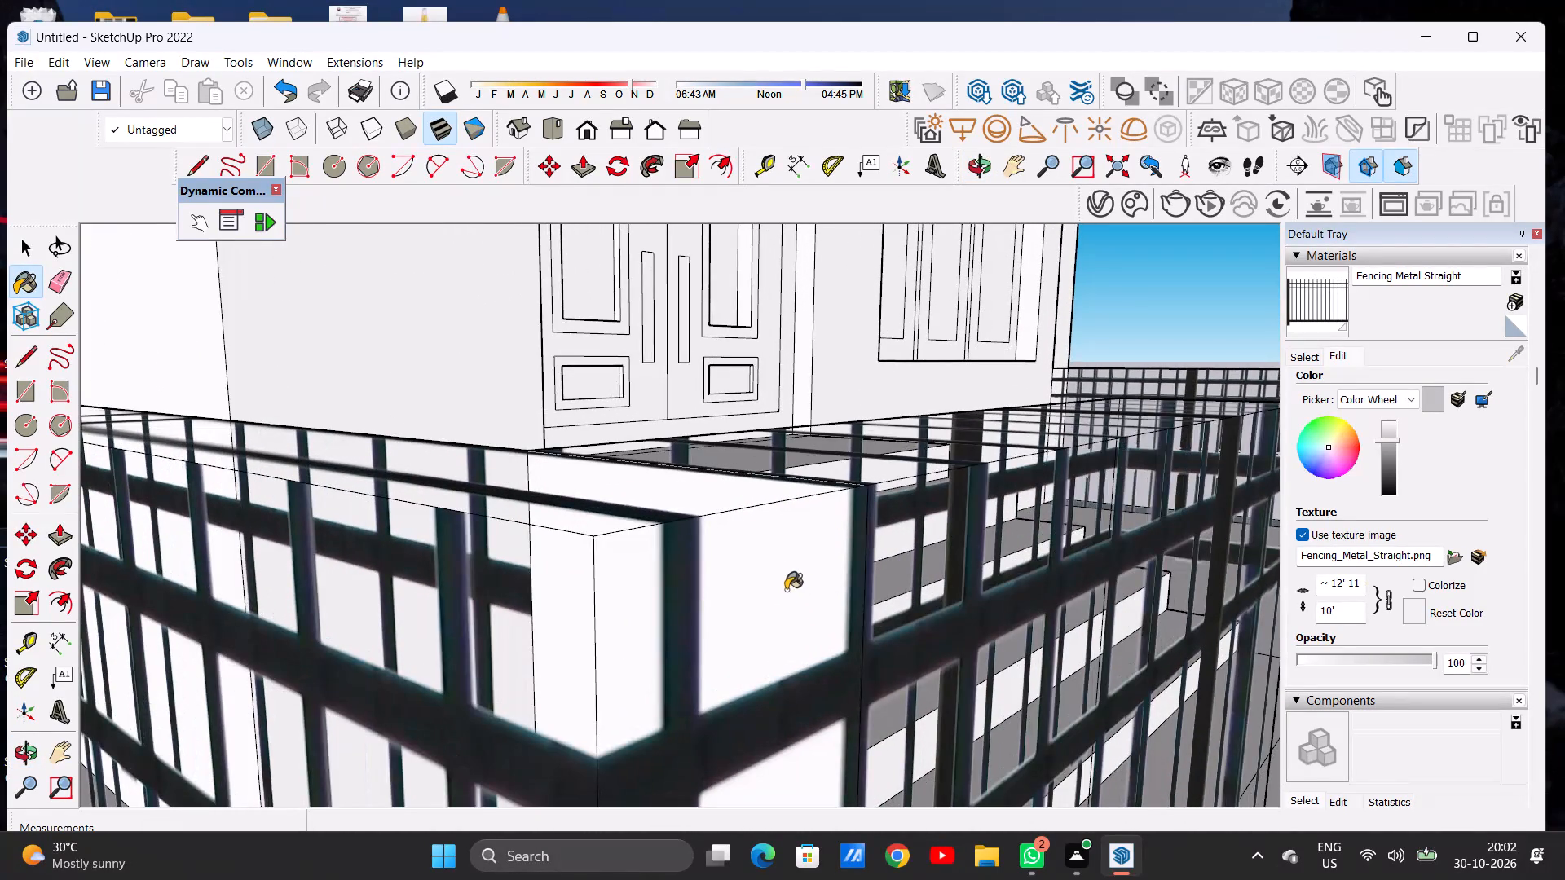
pyautogui.moveTo(678, 516); pyautogui.dragTo(699, 684, button='middle')
pyautogui.scroll(5, 716, 519)
pyautogui.click(729, 499)
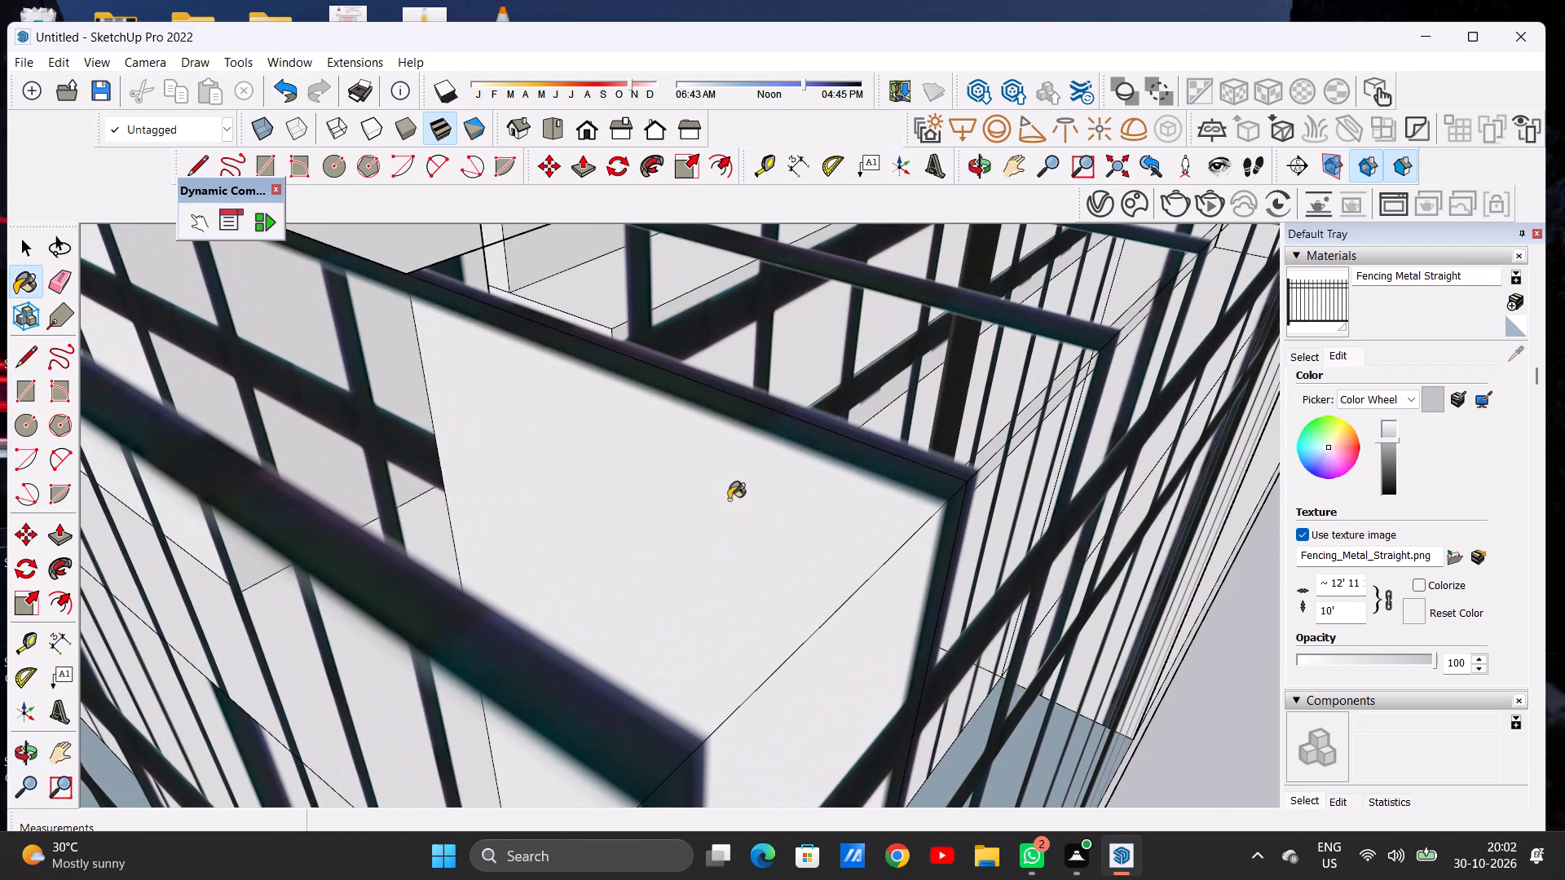
# Examine the painted side and front fencing from the corner, the side and the full front elevation.
pyautogui.scroll(-20, 719, 507)
pyautogui.scroll(-5, 719, 507)
pyautogui.moveTo(729, 526); pyautogui.dragTo(528, 491, button='middle')
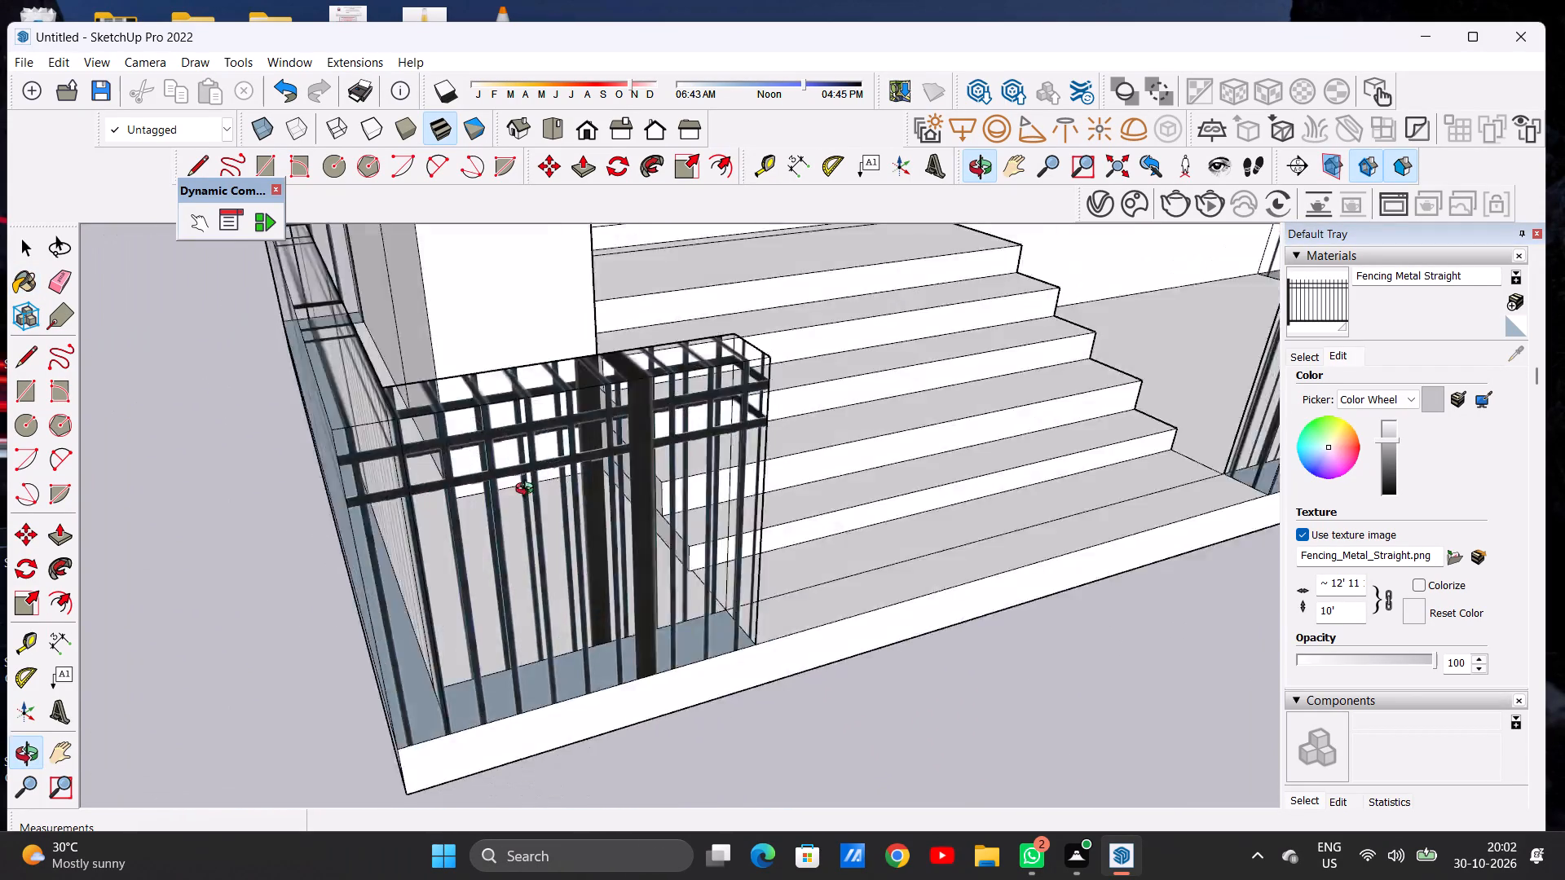
pyautogui.moveTo(528, 491); pyautogui.dragTo(451, 491, button='middle')
pyautogui.scroll(-18, 493, 548)
pyautogui.moveTo(544, 608); pyautogui.dragTo(539, 574, button='middle')
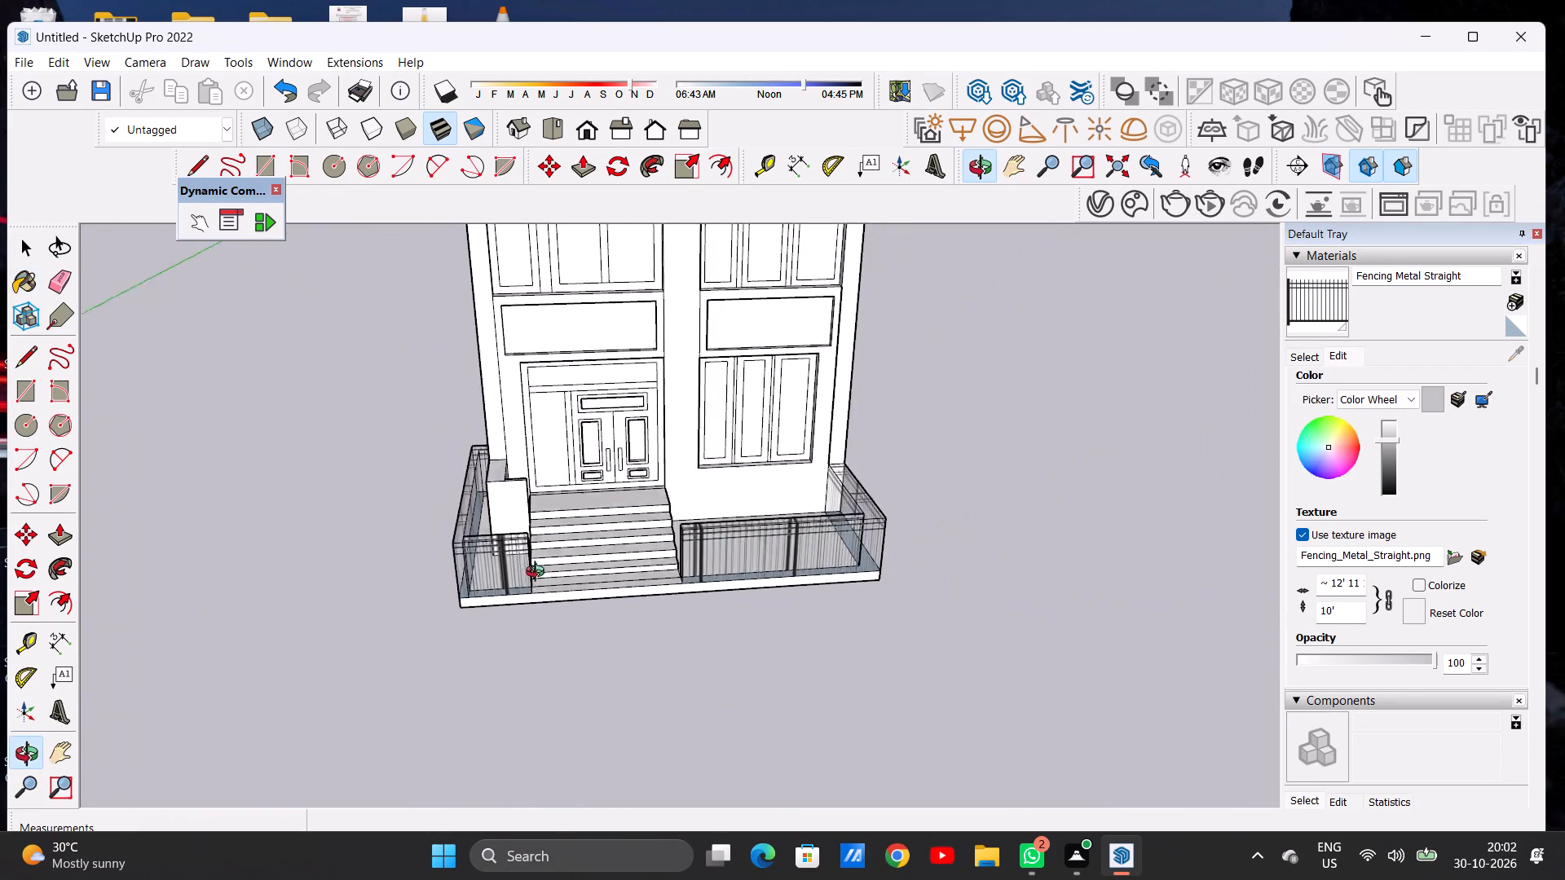
pyautogui.moveTo(539, 574); pyautogui.dragTo(527, 494, button='middle')
pyautogui.scroll(2, 459, 508)
pyautogui.scroll(-2, 459, 508)
pyautogui.scroll(8, 459, 508)
pyautogui.moveTo(520, 545); pyautogui.dragTo(937, 460, button='middle')
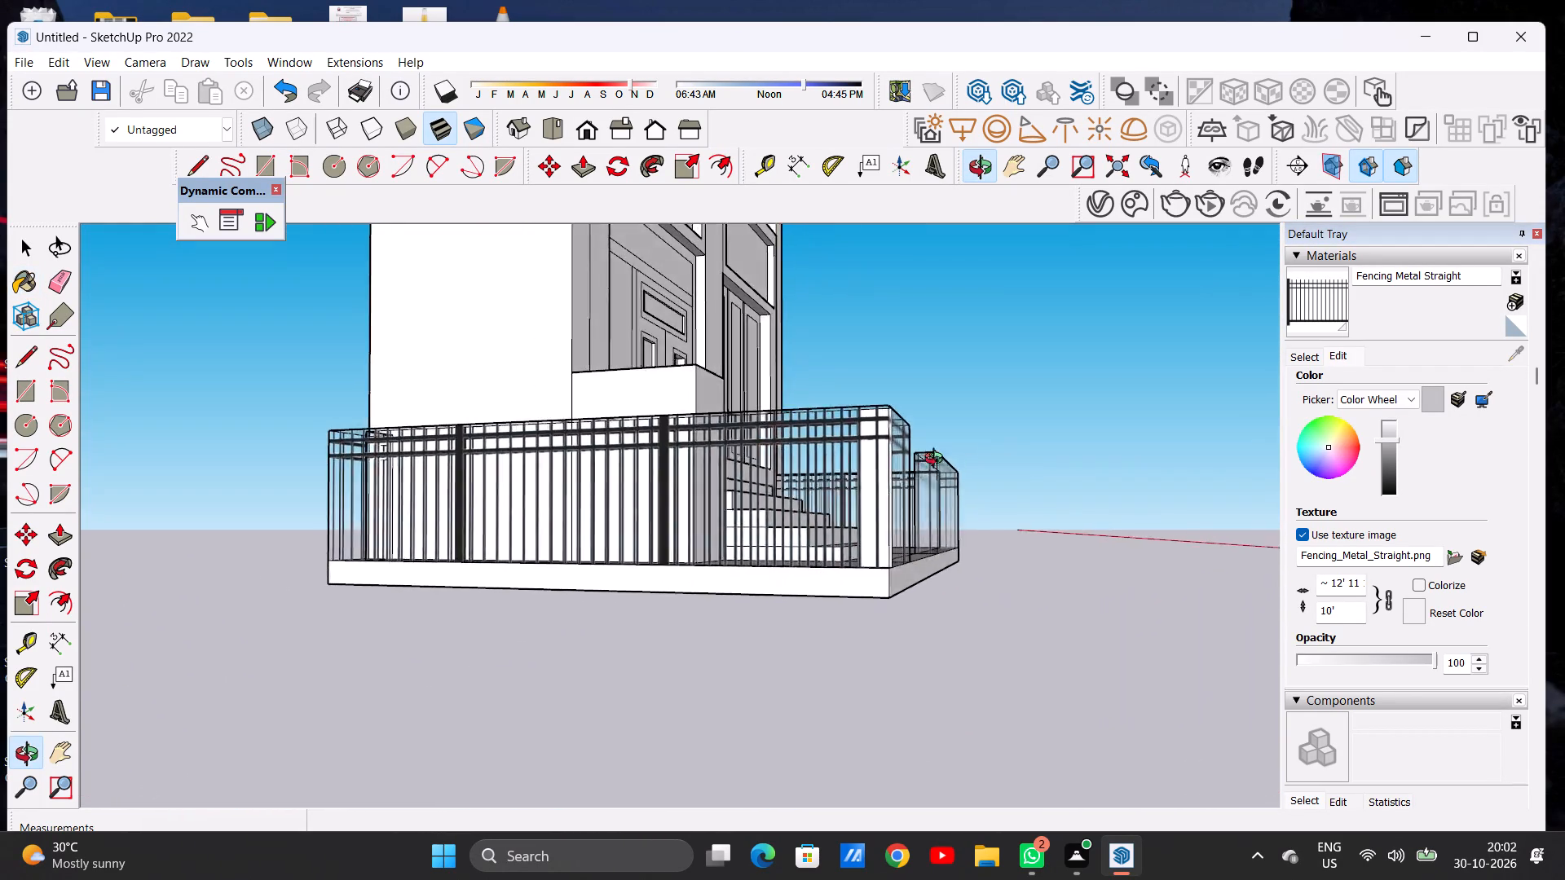
pyautogui.moveTo(937, 460); pyautogui.dragTo(834, 512, button='middle')
pyautogui.moveTo(834, 512); pyautogui.dragTo(816, 529, button='middle')
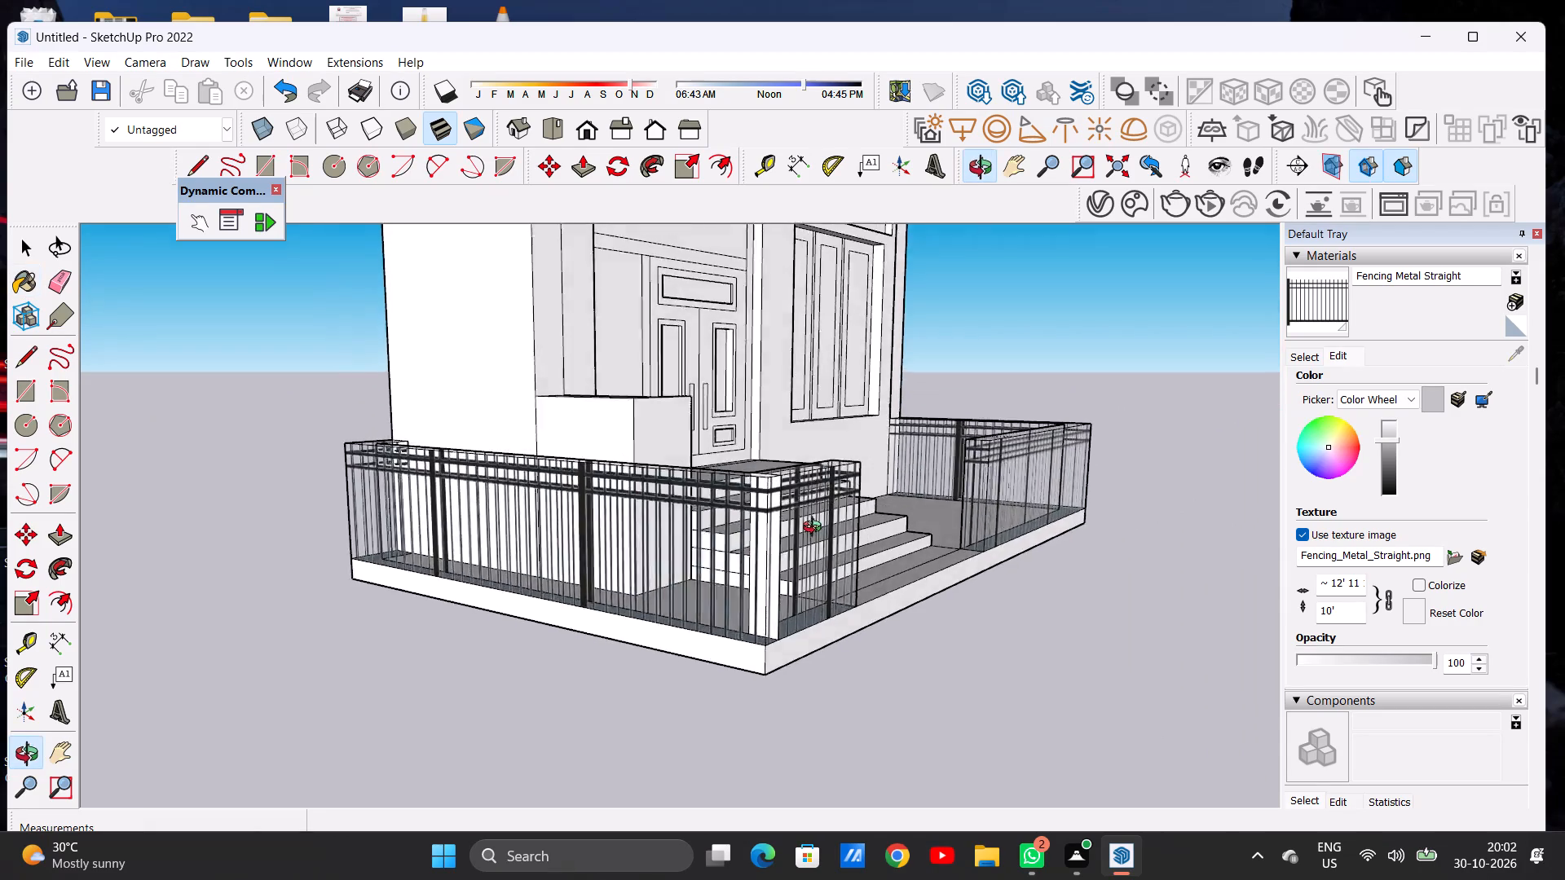
pyautogui.moveTo(816, 529); pyautogui.dragTo(444, 596, button='middle')
pyautogui.scroll(-12, 445, 594)
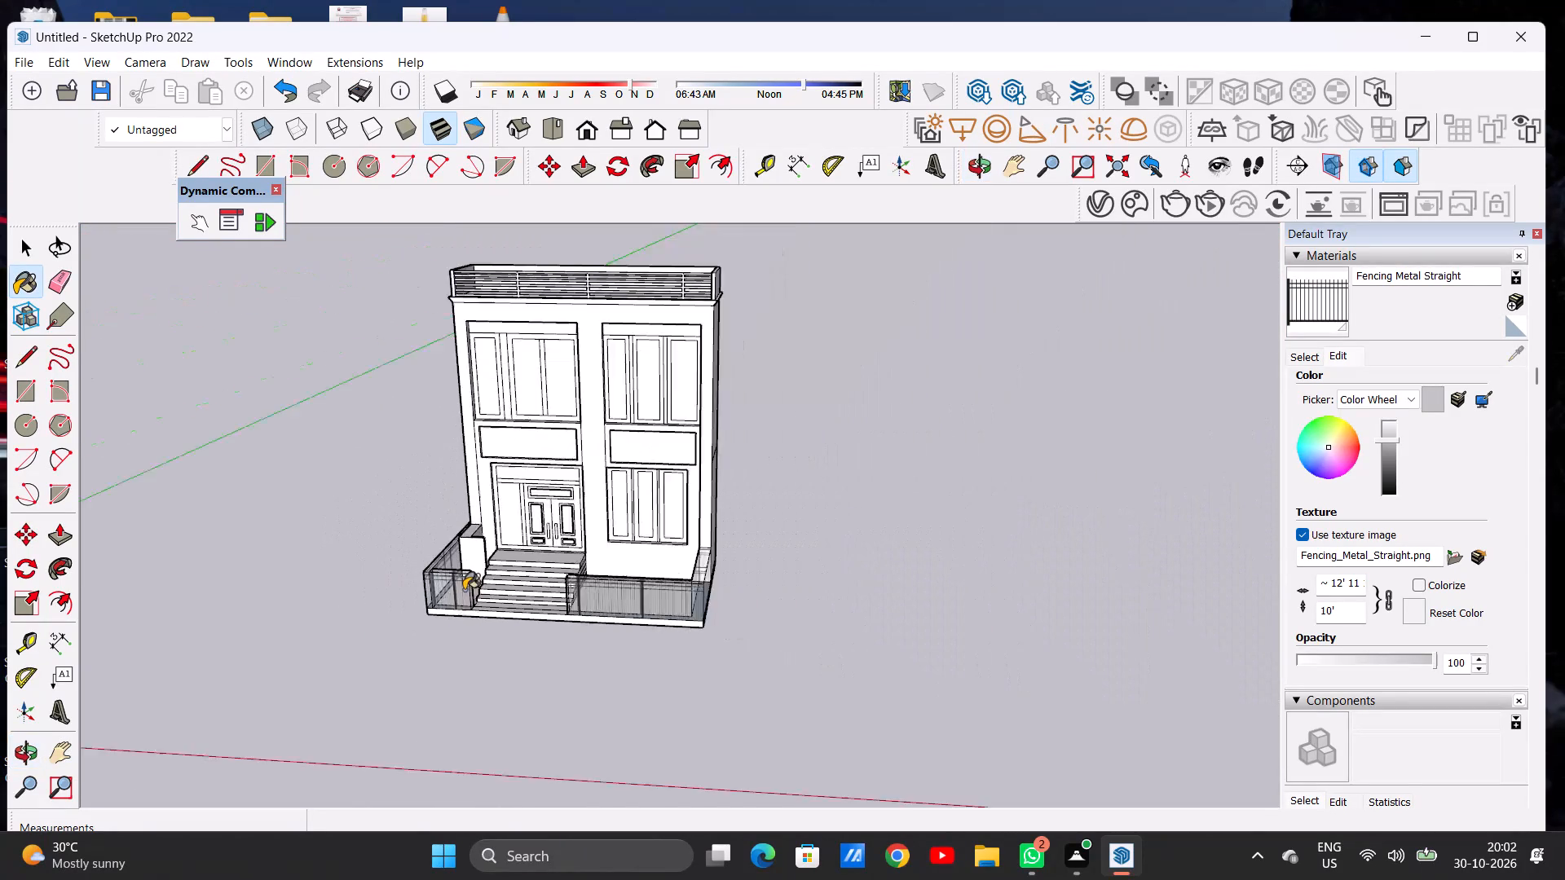
pyautogui.scroll(-6, 464, 590)
pyautogui.moveTo(541, 600); pyautogui.dragTo(608, 545, button='middle')
pyautogui.scroll(6, 606, 543)
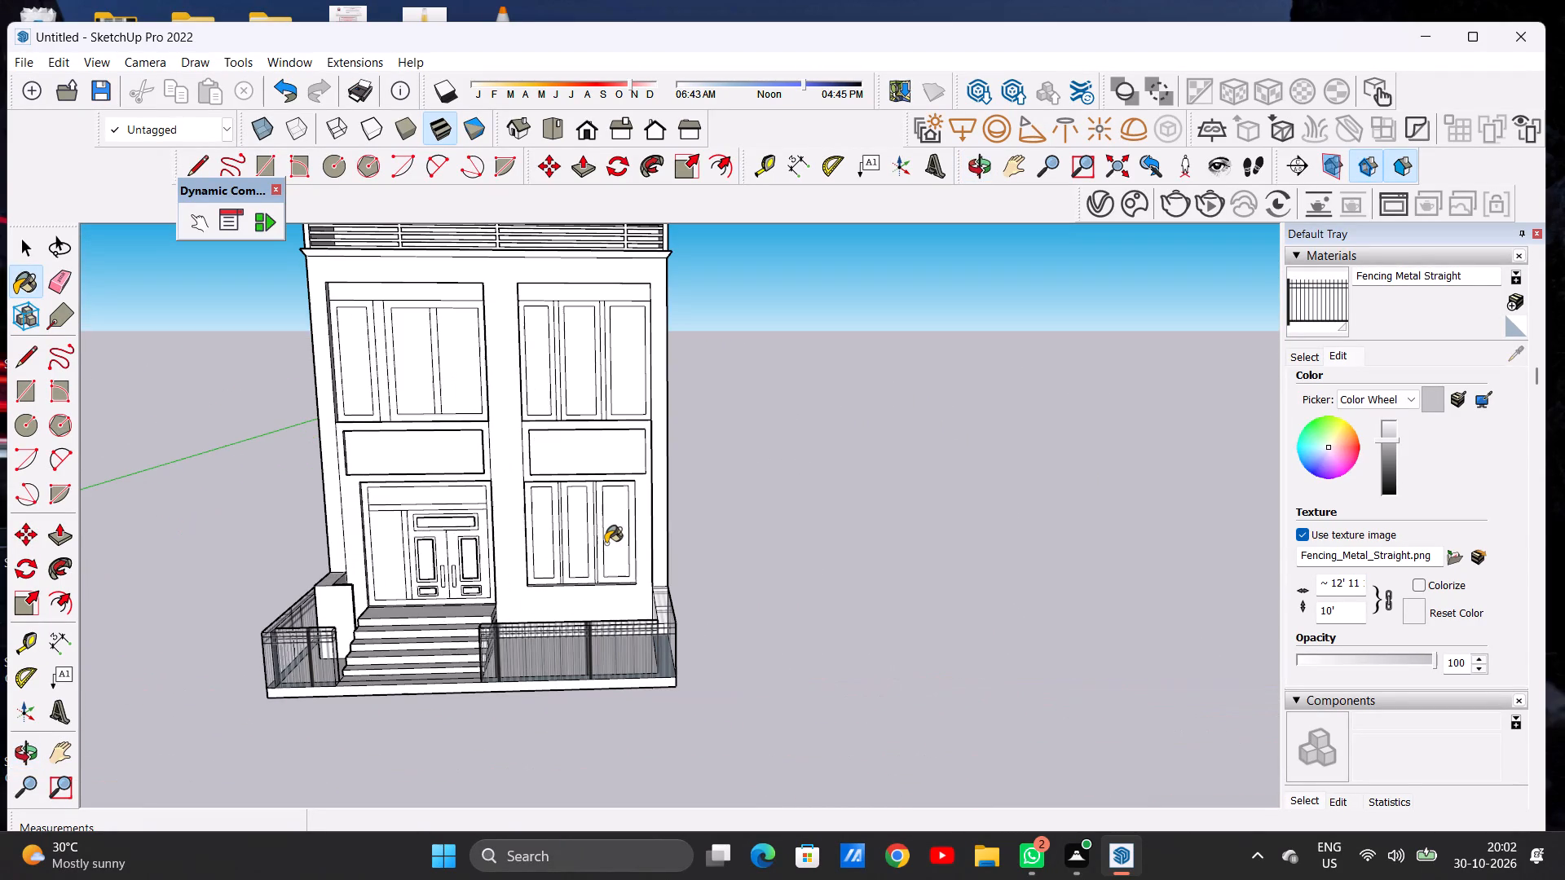
# Leave painting and examine the entrance steps, raised wall and fencing from the front and from the corner.
pyautogui.press('space')
pyautogui.scroll(-8, 584, 570)
pyautogui.moveTo(692, 615); pyautogui.dragTo(690, 578, button='middle')
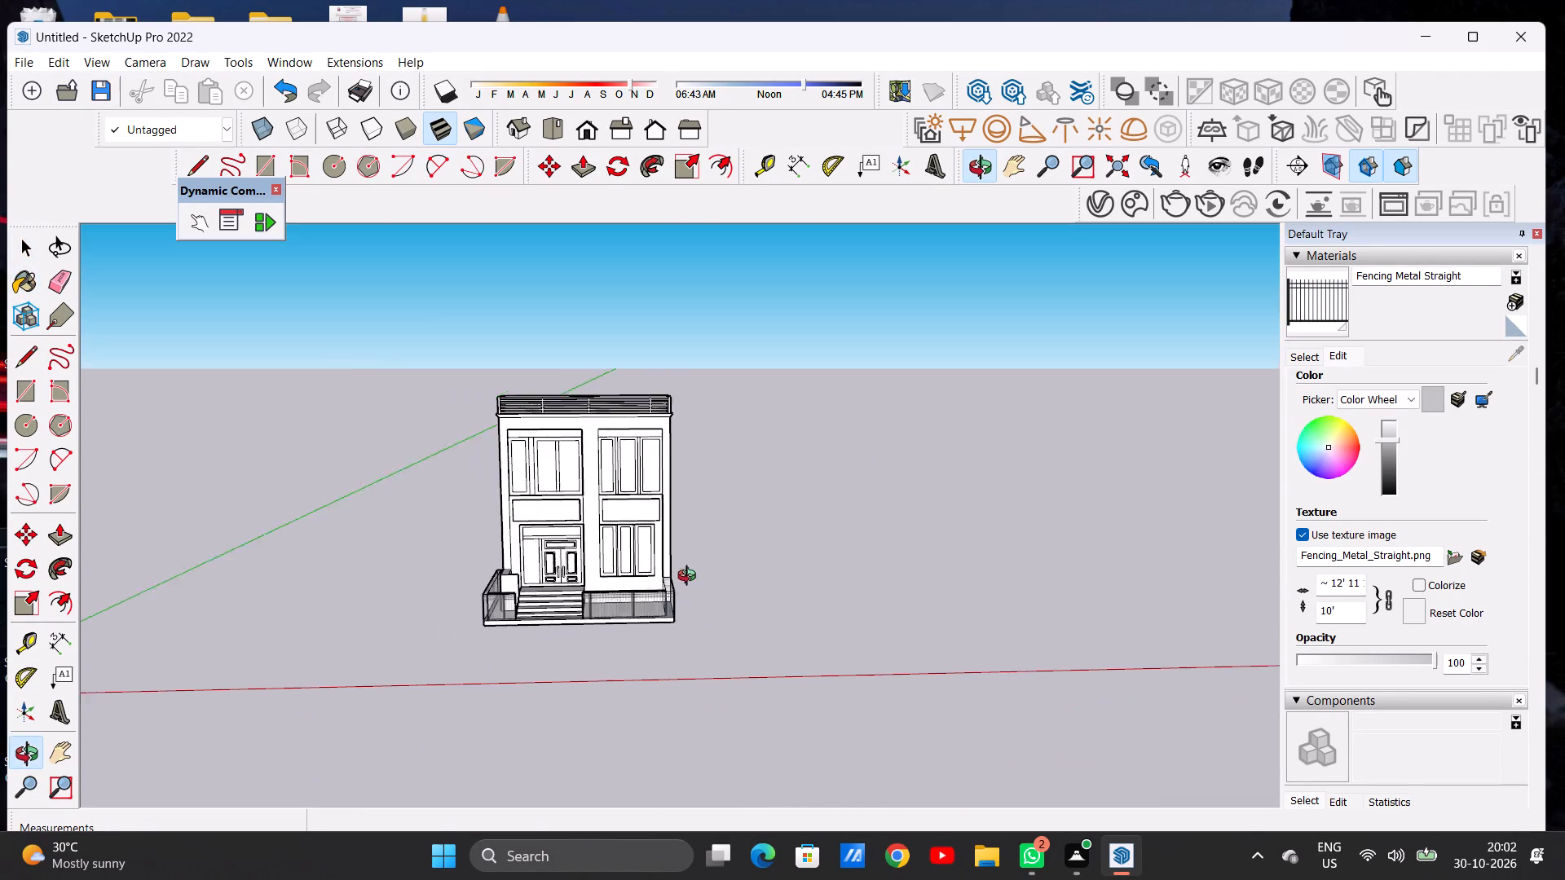
pyautogui.moveTo(690, 578); pyautogui.dragTo(692, 516, button='middle')
pyautogui.scroll(8, 517, 601)
pyautogui.scroll(-3, 497, 591)
pyautogui.scroll(12, 497, 591)
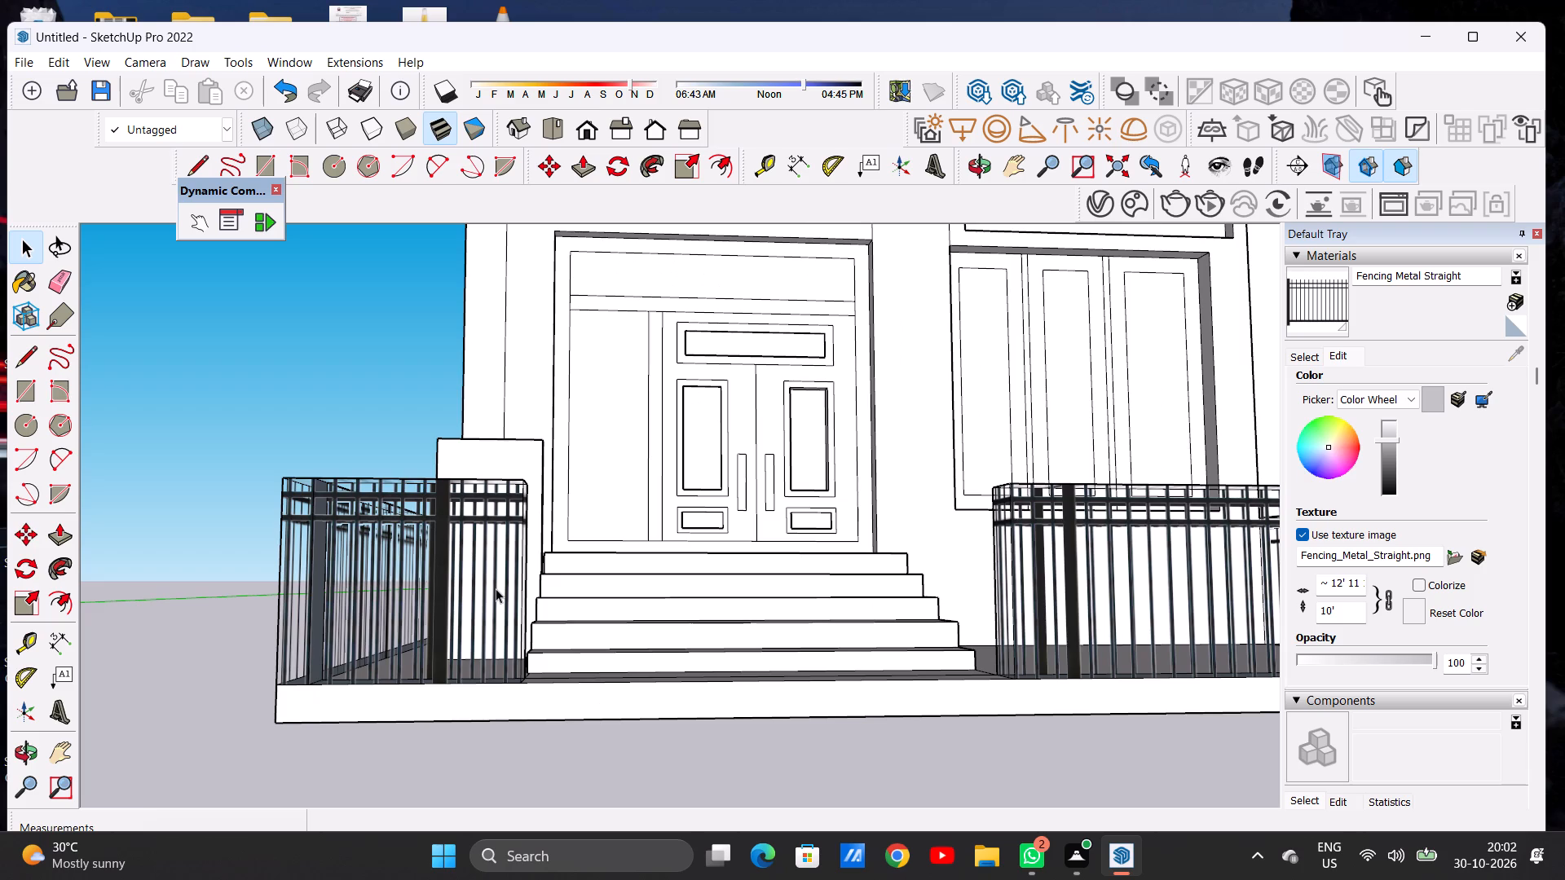
pyautogui.scroll(-7, 496, 589)
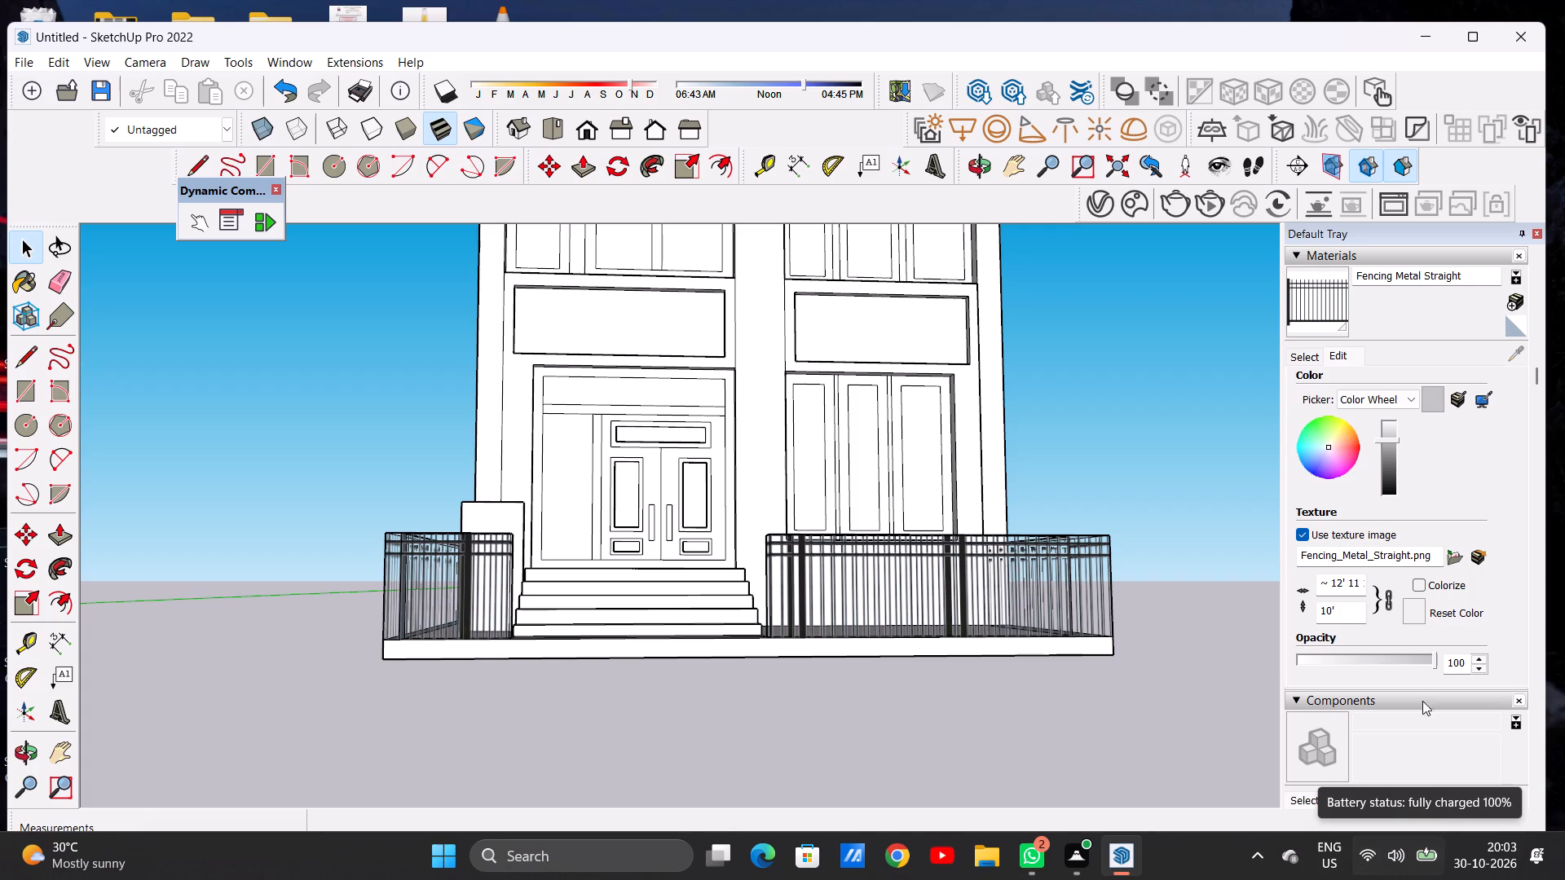
pyautogui.scroll(-11, 506, 589)
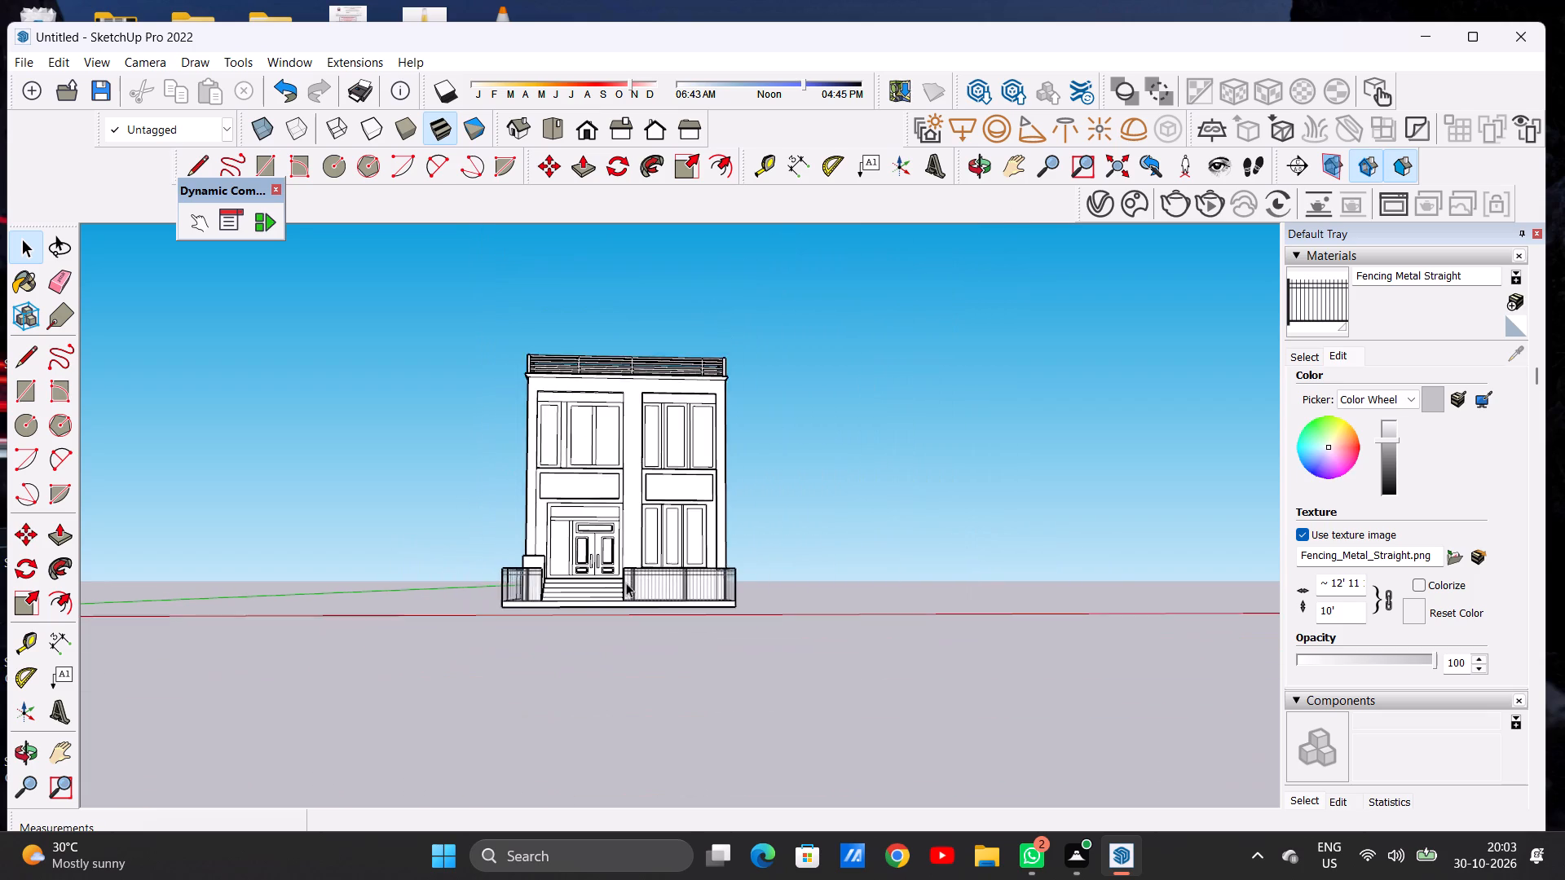
pyautogui.scroll(-4, 626, 583)
pyautogui.scroll(15, 624, 595)
pyautogui.moveTo(624, 534); pyautogui.dragTo(991, 611, button='middle')
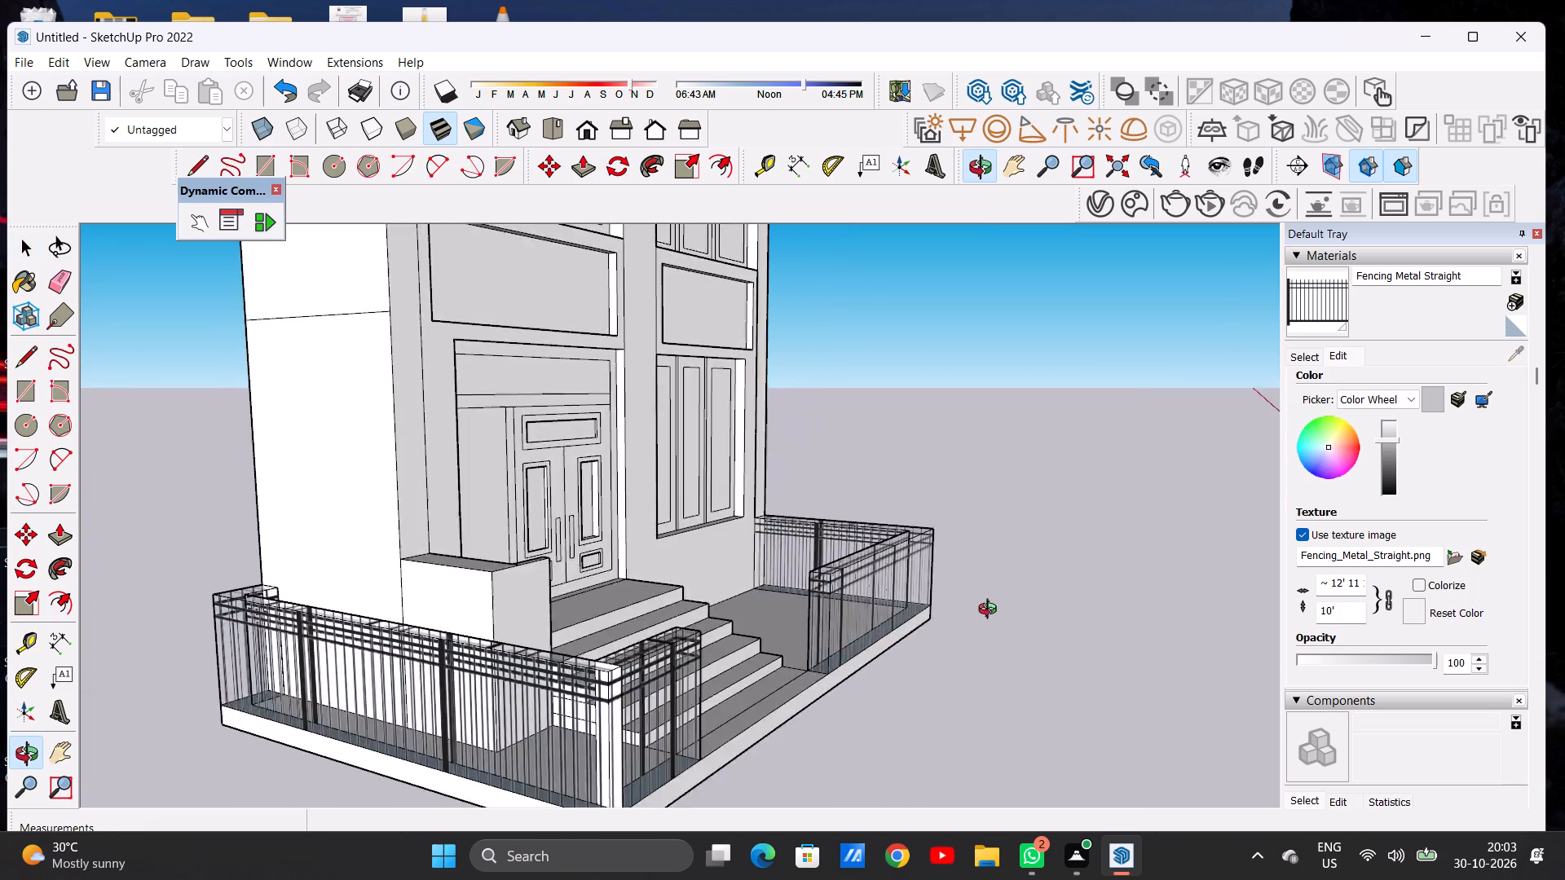
pyautogui.moveTo(991, 611); pyautogui.dragTo(662, 650, button='middle')
pyautogui.scroll(-14, 663, 570)
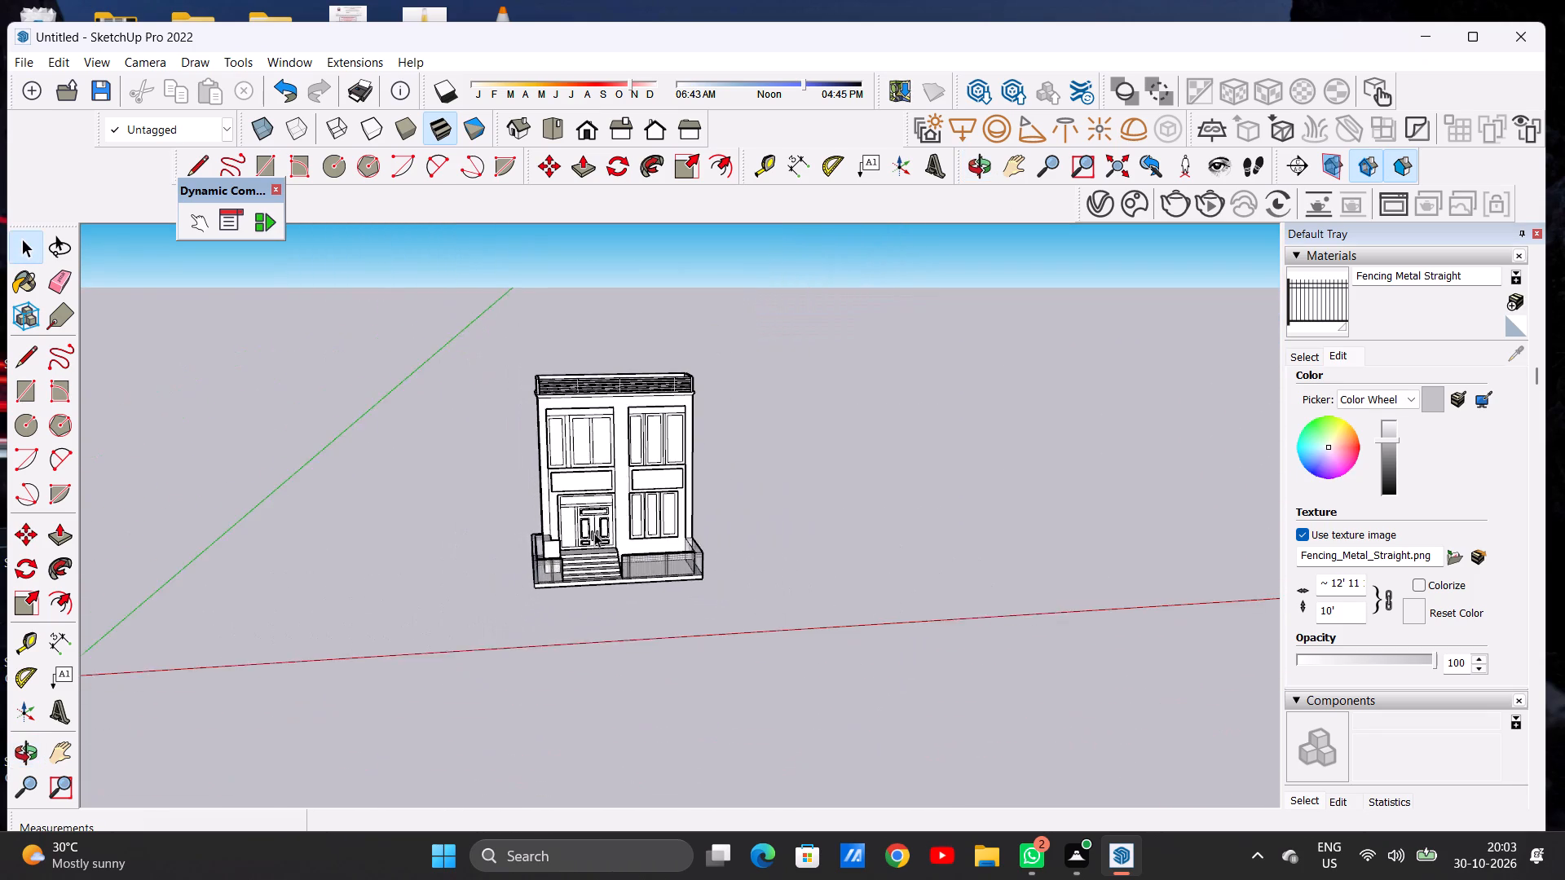
# Examine the entrance opening, ground-floor window and front fencing, up close and within the whole facade.
pyautogui.moveTo(616, 557); pyautogui.dragTo(569, 526, button='middle')
pyautogui.scroll(6, 579, 518)
pyautogui.scroll(-1, 580, 517)
pyautogui.scroll(11, 580, 517)
pyautogui.moveTo(611, 529); pyautogui.dragTo(611, 519, button='middle')
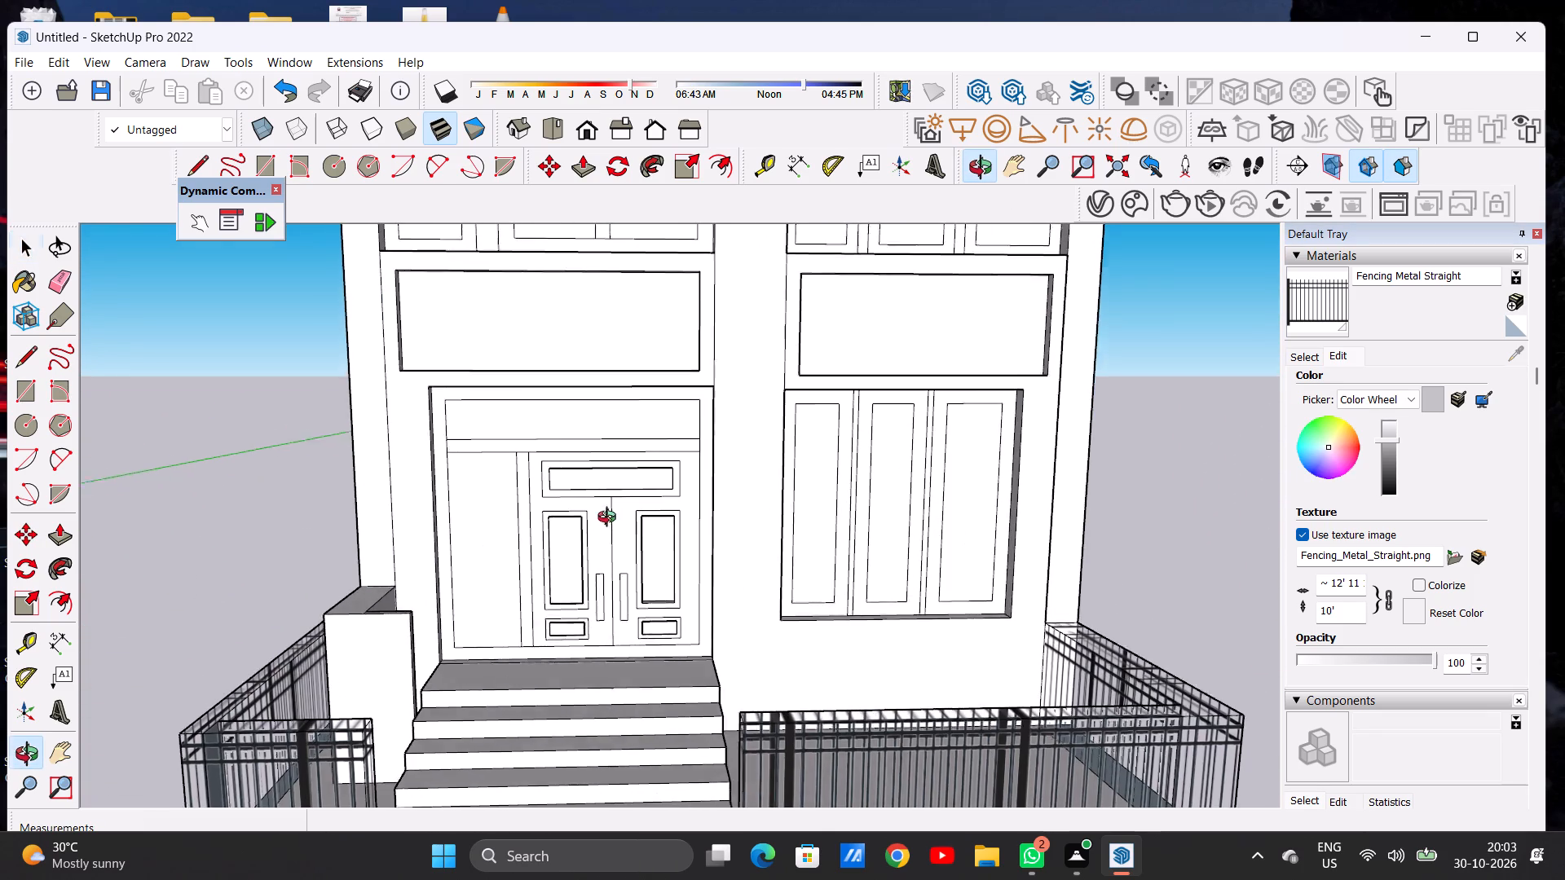
pyautogui.moveTo(611, 519); pyautogui.dragTo(588, 476, button='middle')
pyautogui.scroll(8, 593, 472)
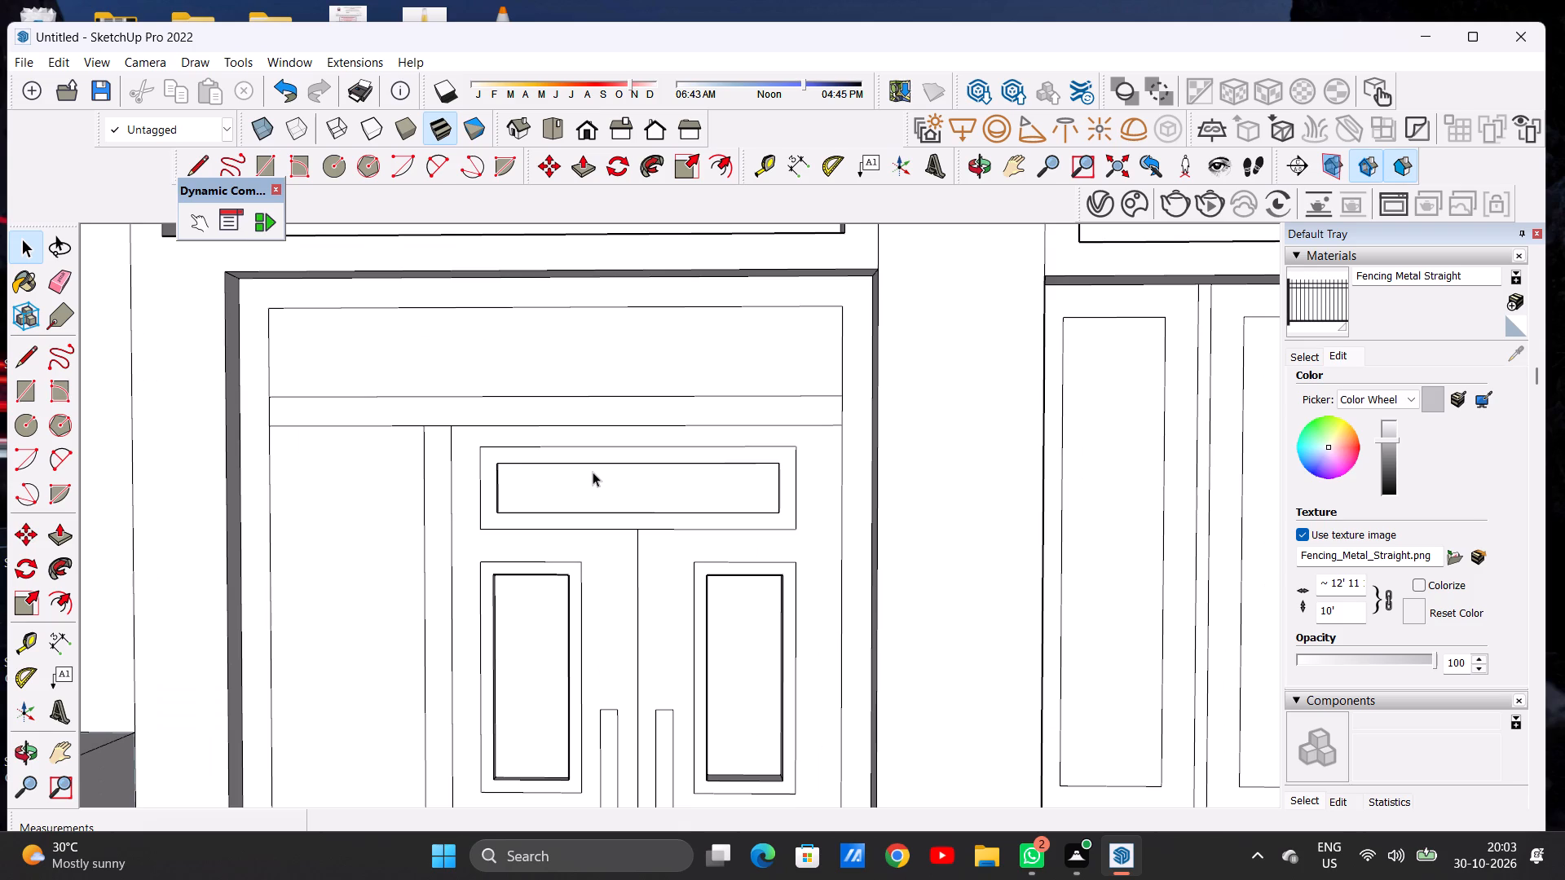
pyautogui.scroll(-15, 417, 431)
pyautogui.scroll(3, 484, 454)
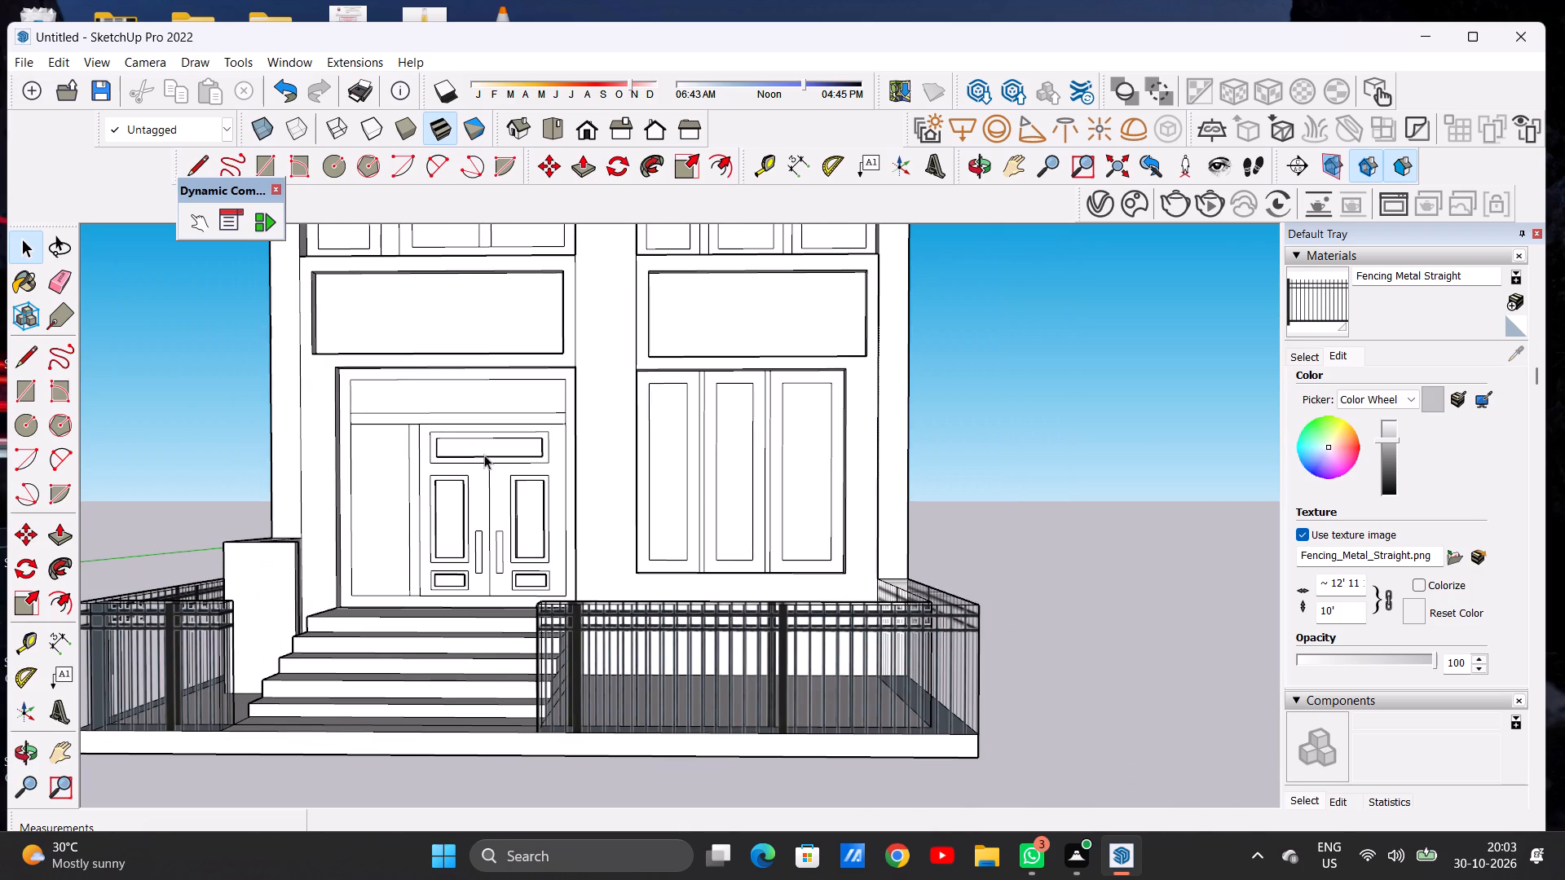
pyautogui.scroll(-15, 486, 475)
pyautogui.scroll(15, 590, 572)
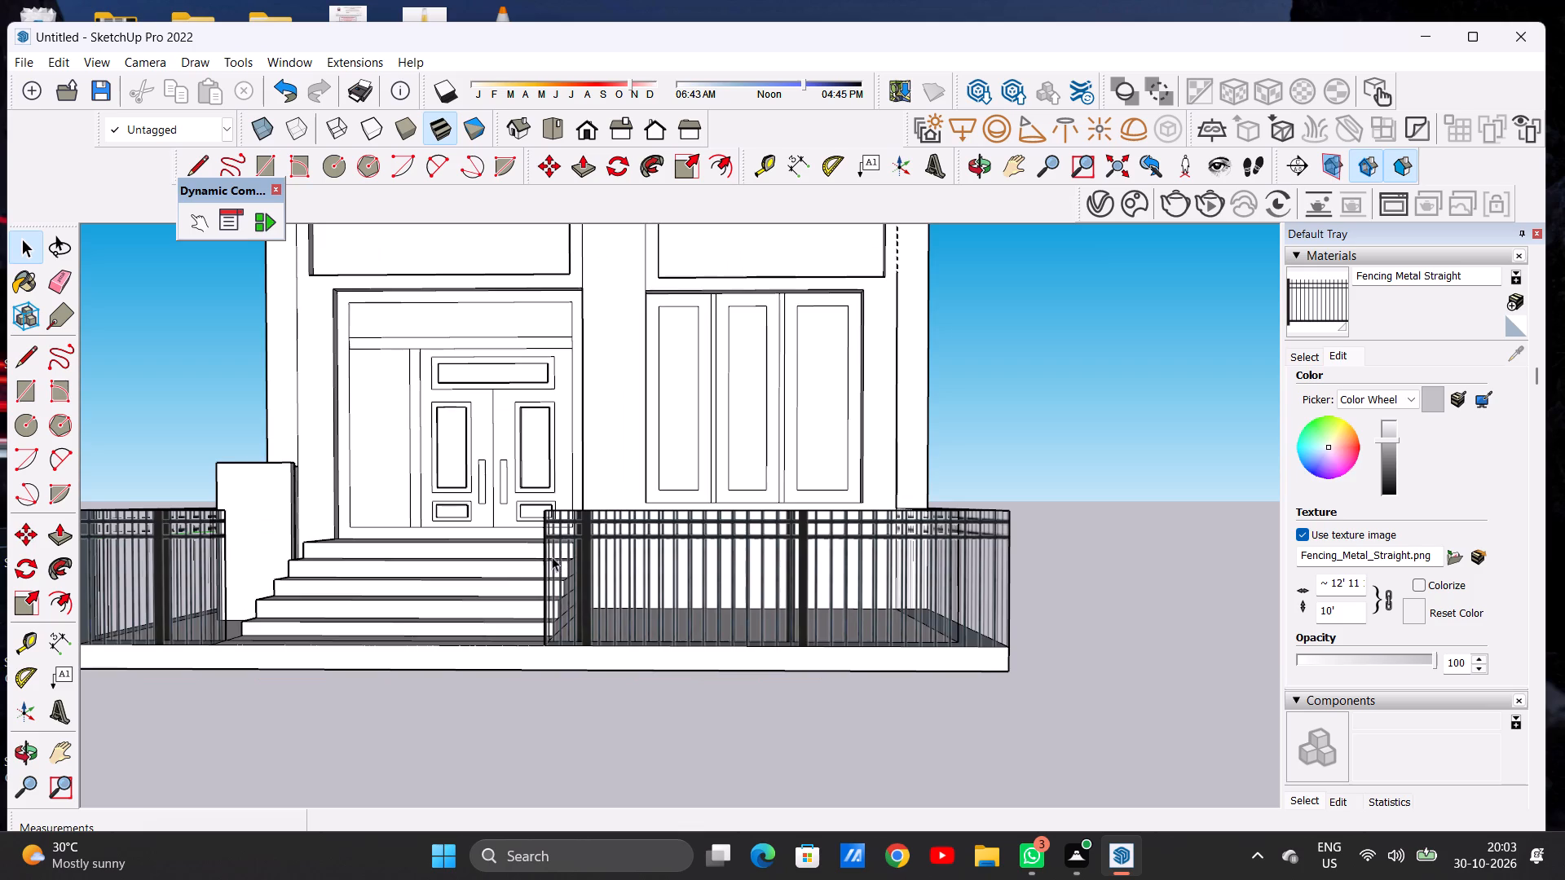
pyautogui.moveTo(525, 570); pyautogui.dragTo(558, 651, button='middle')
pyautogui.scroll(1, 558, 651)
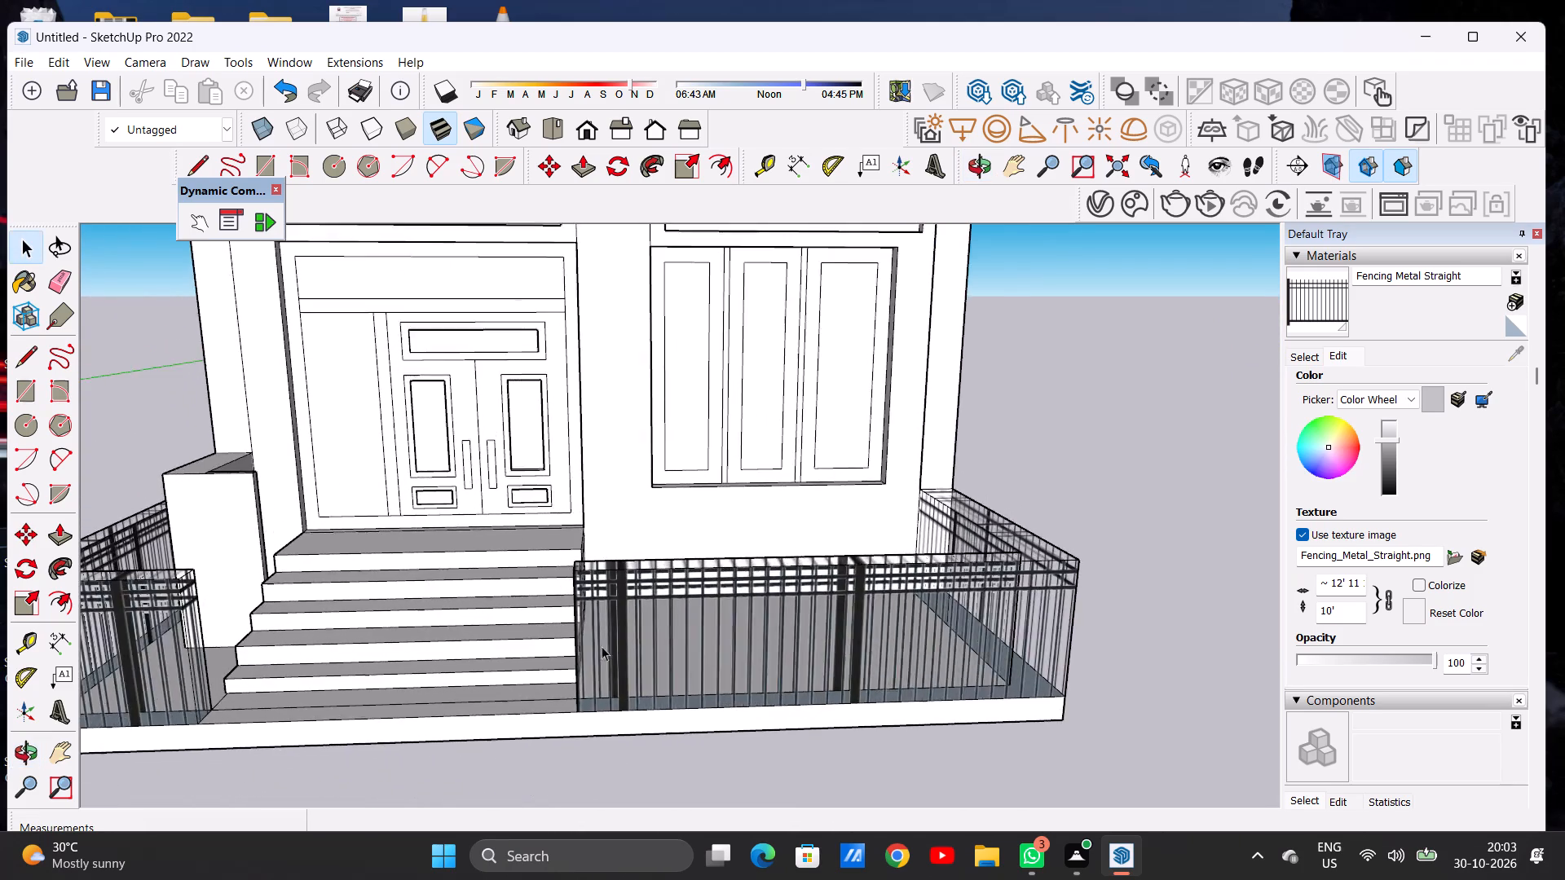
pyautogui.scroll(-14, 611, 640)
pyautogui.scroll(-5, 503, 517)
pyautogui.scroll(2, 519, 546)
pyautogui.scroll(-1, 519, 546)
pyautogui.scroll(5, 519, 546)
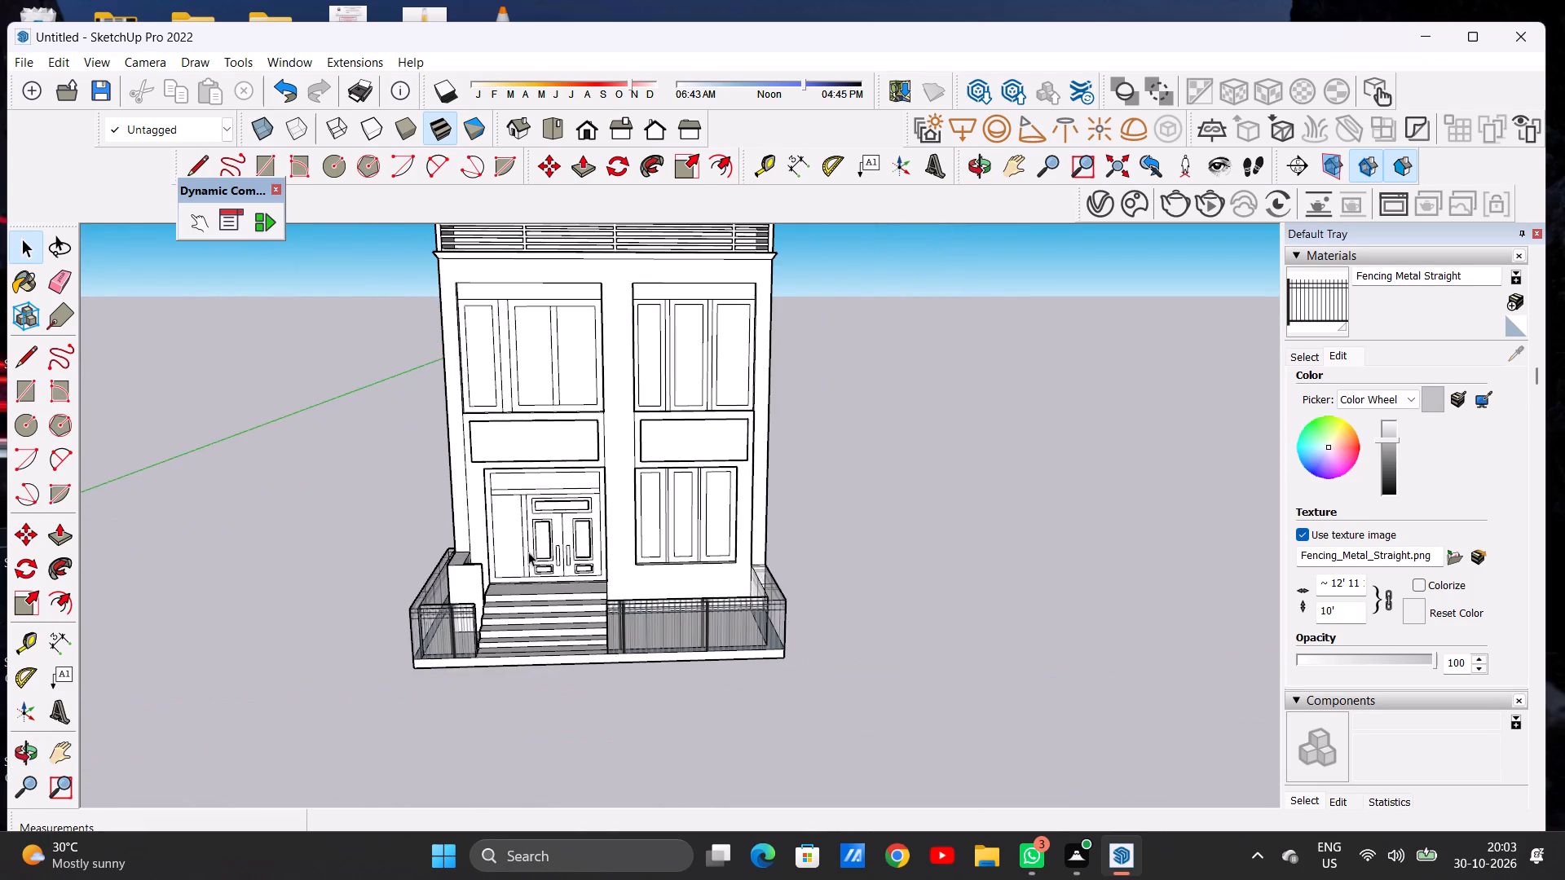
# Examine the double entrance doors with their panels and handles up close.
pyautogui.scroll(7, 556, 575)
pyautogui.moveTo(575, 579); pyautogui.dragTo(562, 534, button='middle')
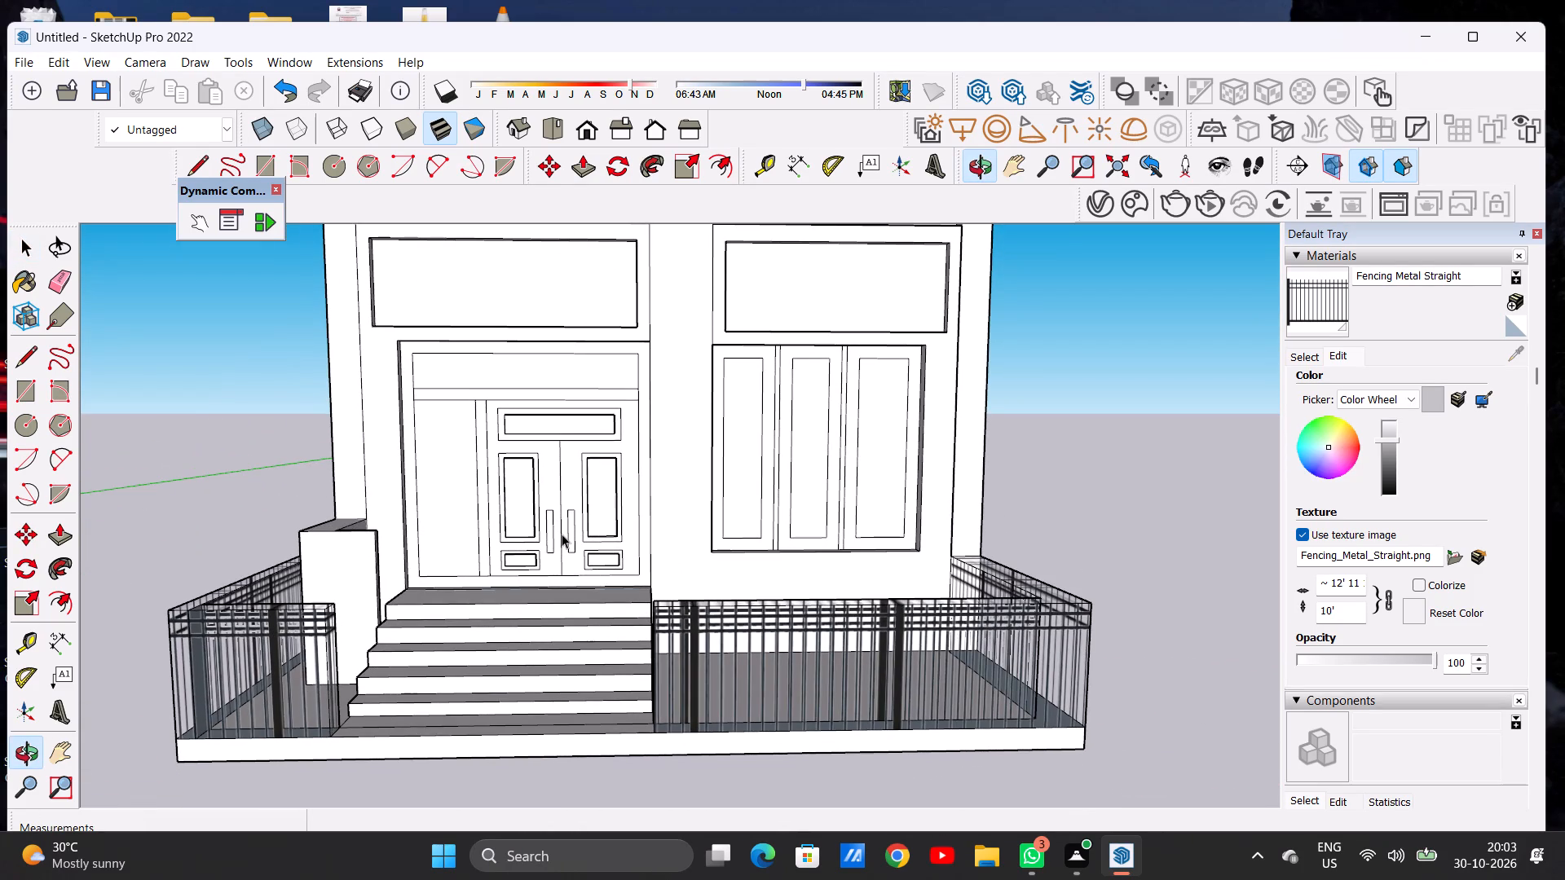
pyautogui.scroll(6, 563, 534)
pyautogui.scroll(-1, 564, 534)
pyautogui.scroll(1, 571, 535)
pyautogui.scroll(-1, 572, 536)
pyautogui.scroll(1, 573, 536)
pyautogui.scroll(-1, 573, 537)
pyautogui.scroll(5, 573, 537)
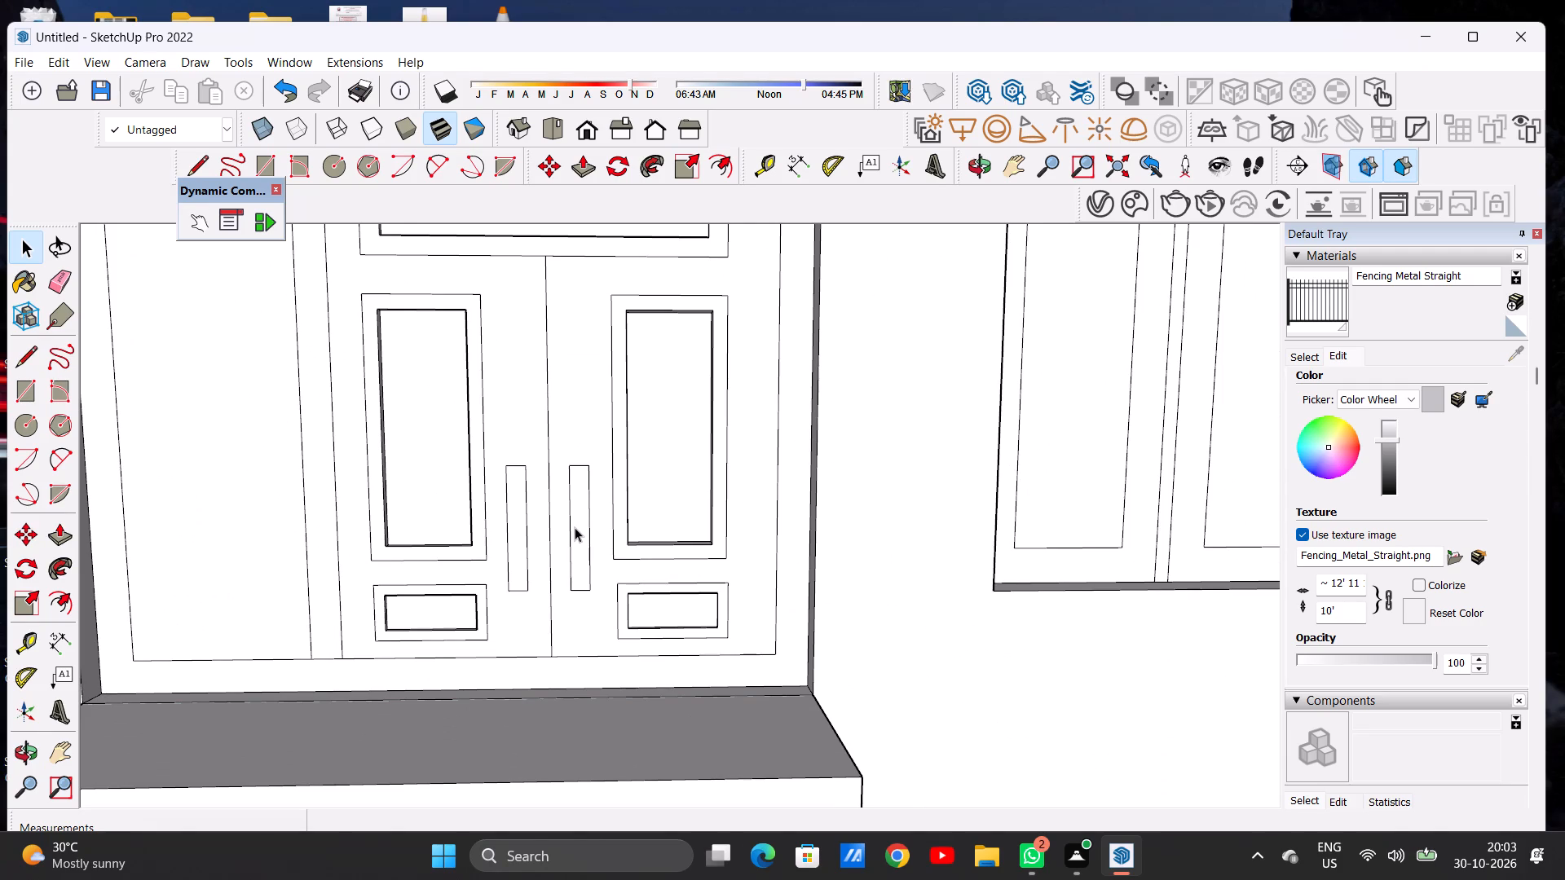
pyautogui.scroll(-6, 584, 516)
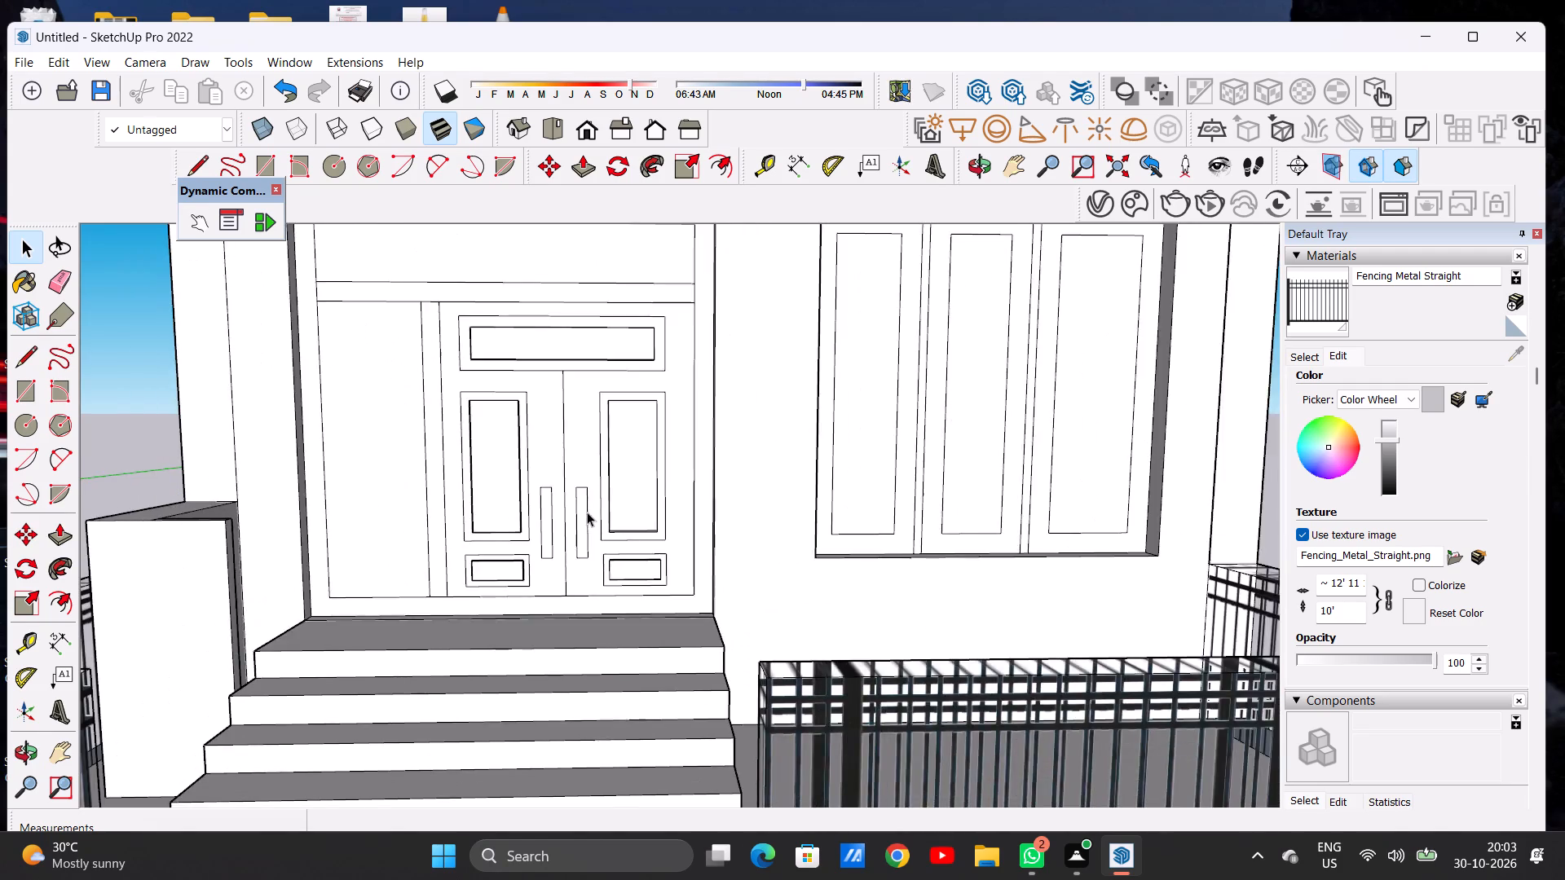
pyautogui.scroll(-9, 586, 504)
pyautogui.scroll(7, 508, 447)
pyautogui.scroll(-1, 543, 458)
pyautogui.scroll(3, 544, 458)
pyautogui.moveTo(593, 461); pyautogui.dragTo(562, 454, button='middle')
pyautogui.scroll(7, 562, 458)
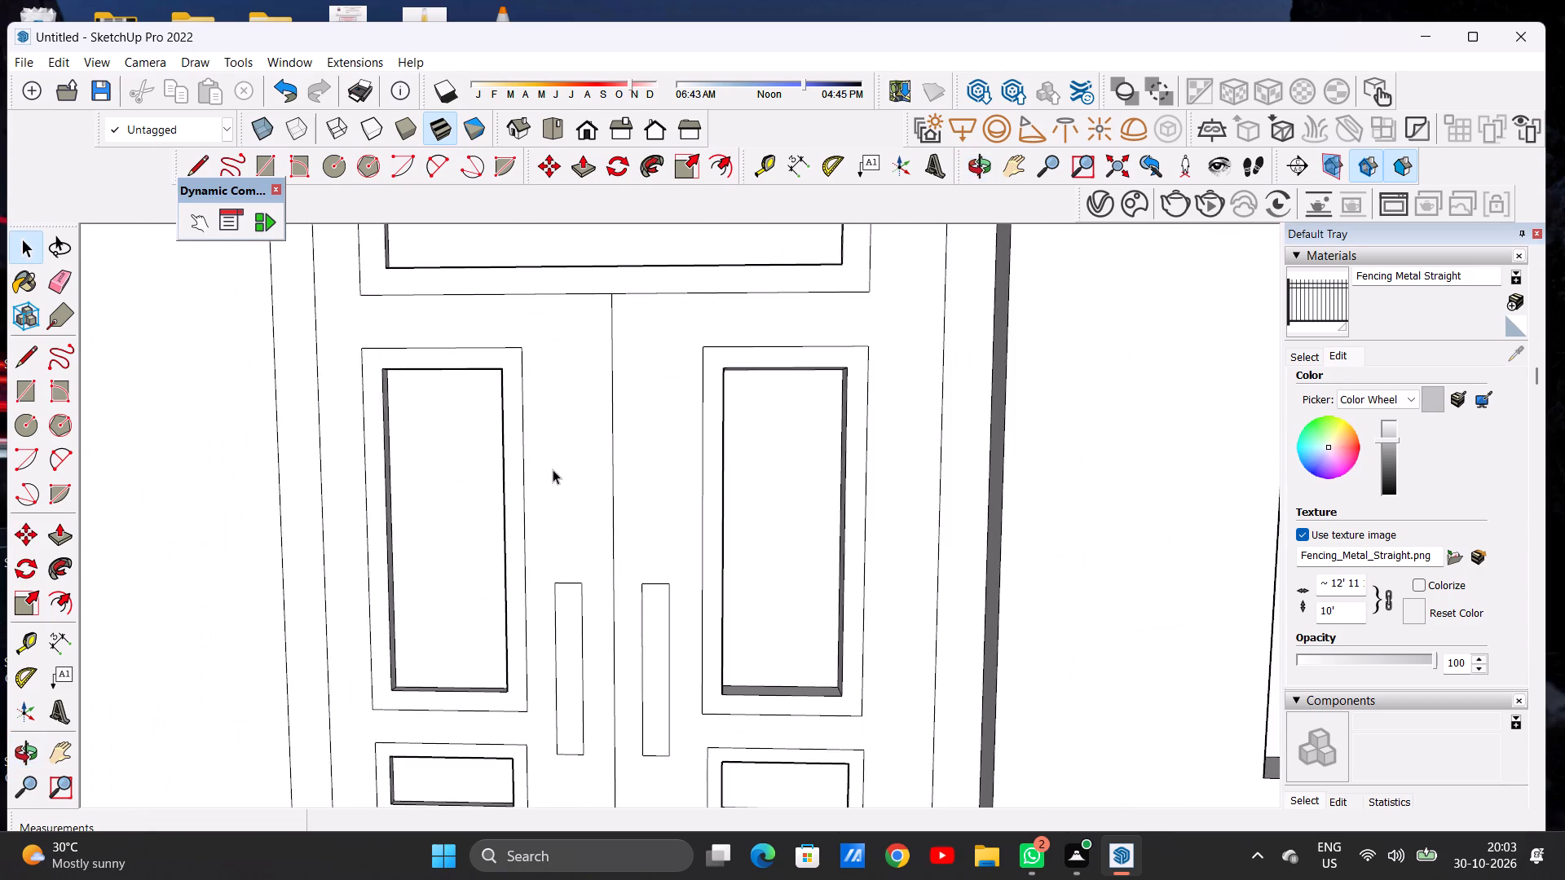
# Examine the double entrance doors' panels and handles up close and together with the steps and front fencing.
pyautogui.moveTo(552, 472); pyautogui.dragTo(541, 469, button='middle')
pyautogui.scroll(4, 540, 469)
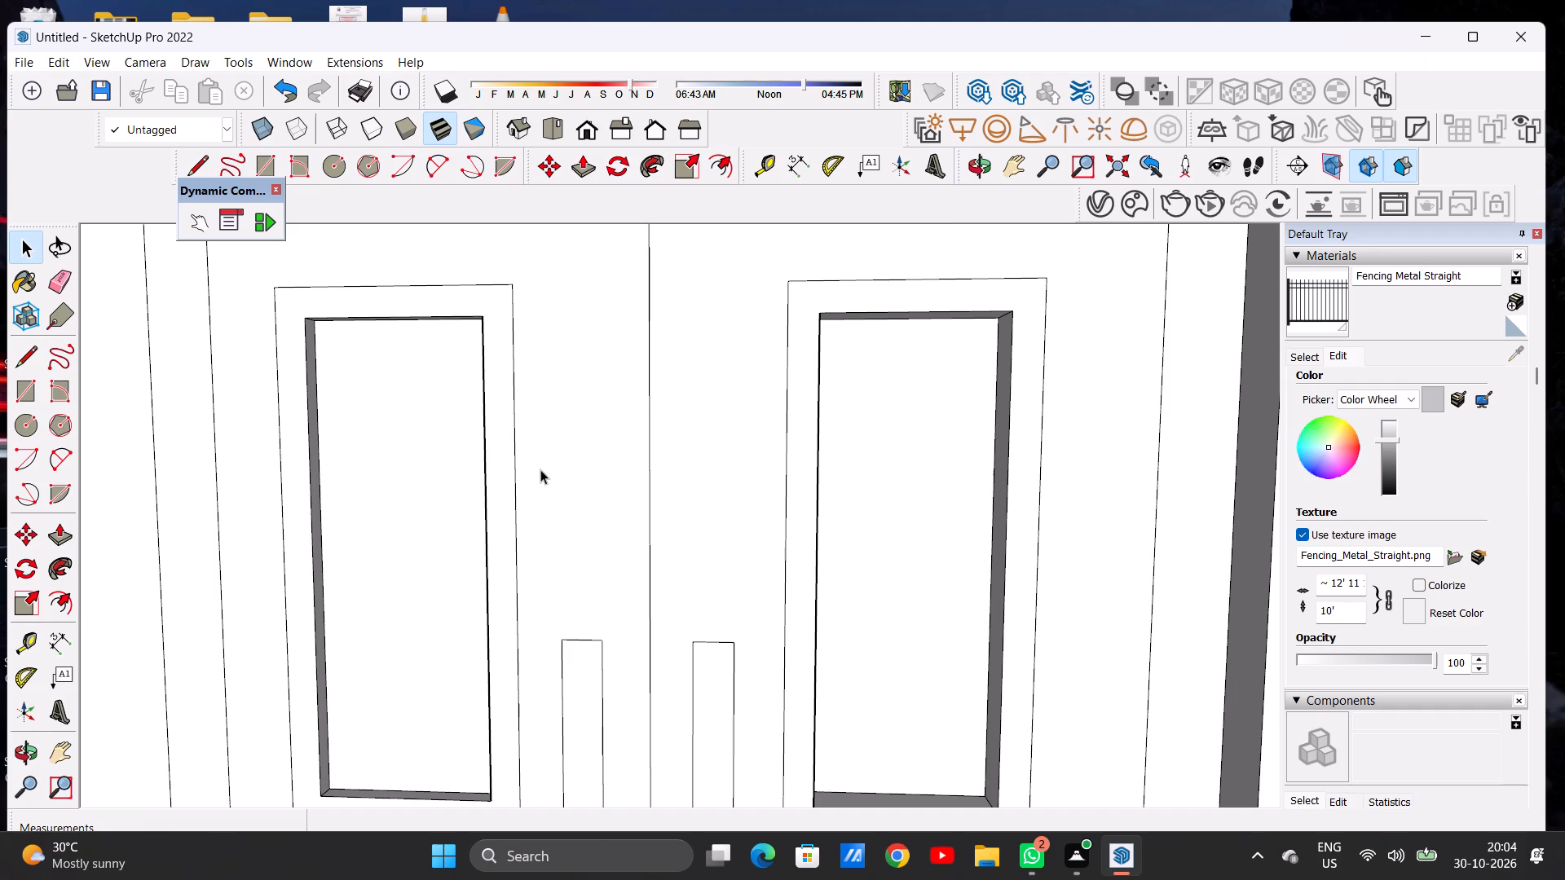
pyautogui.scroll(-16, 641, 462)
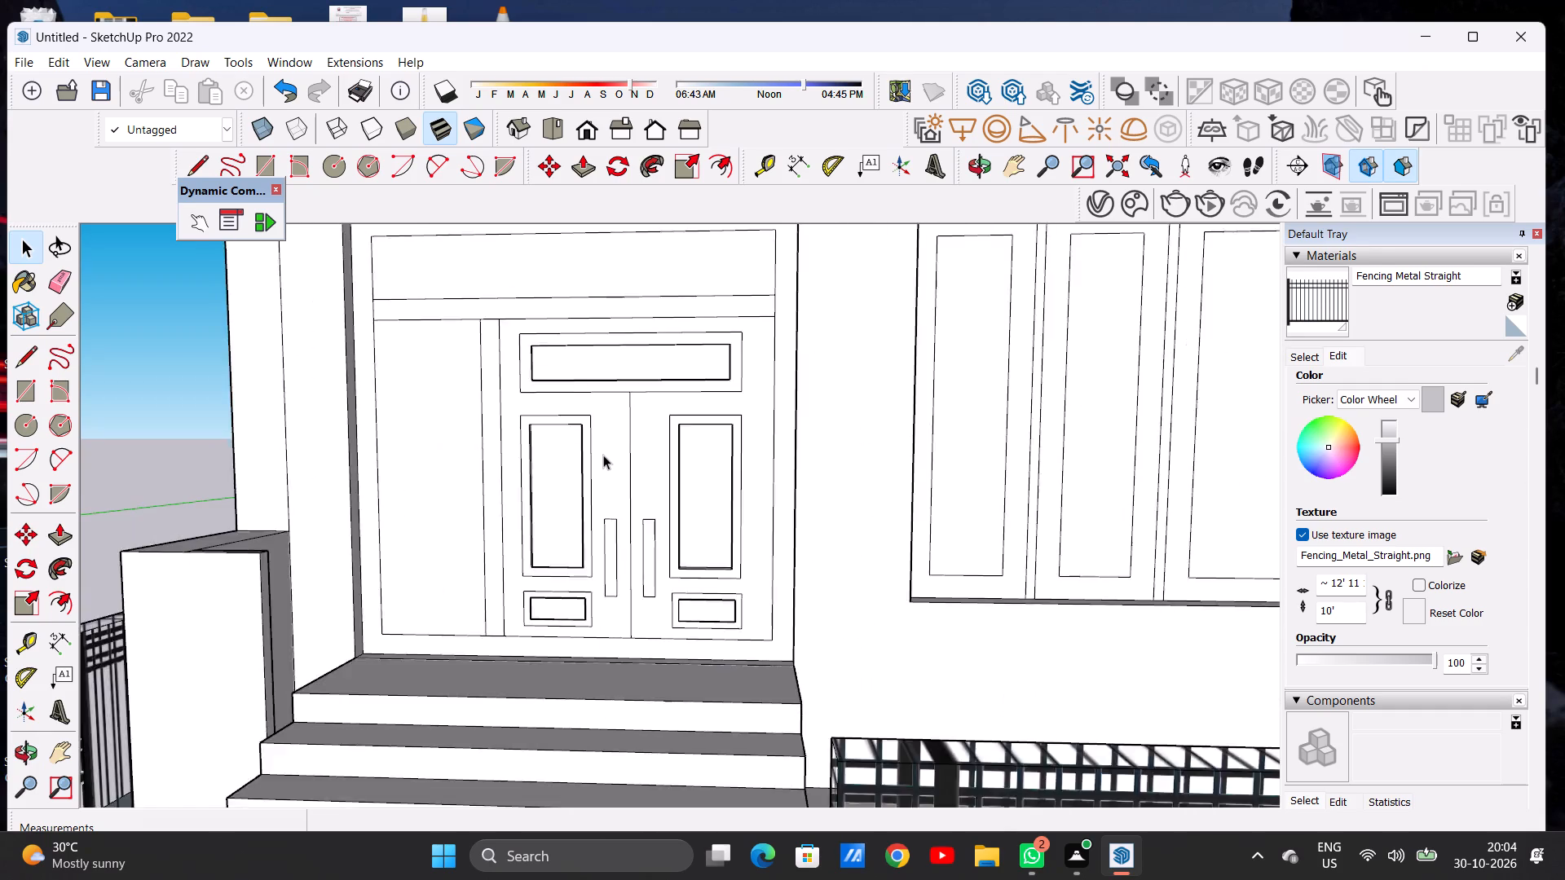
pyautogui.scroll(-3, 603, 455)
pyautogui.moveTo(614, 508); pyautogui.dragTo(632, 538, button='middle')
pyautogui.scroll(11, 594, 518)
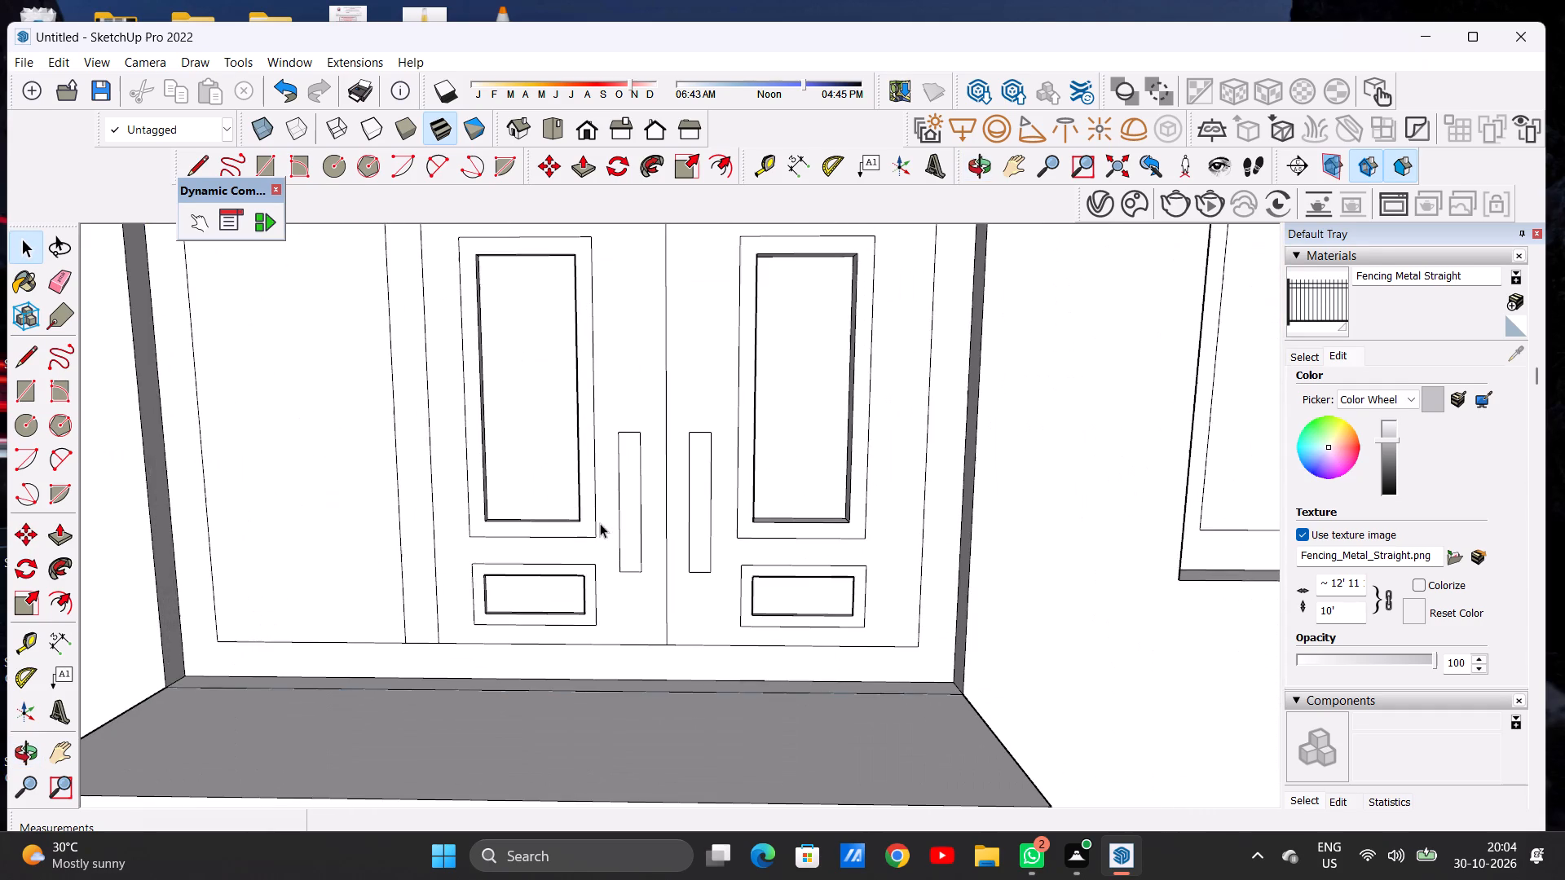
pyautogui.scroll(1, 600, 523)
pyautogui.scroll(-13, 603, 466)
pyautogui.scroll(1, 624, 443)
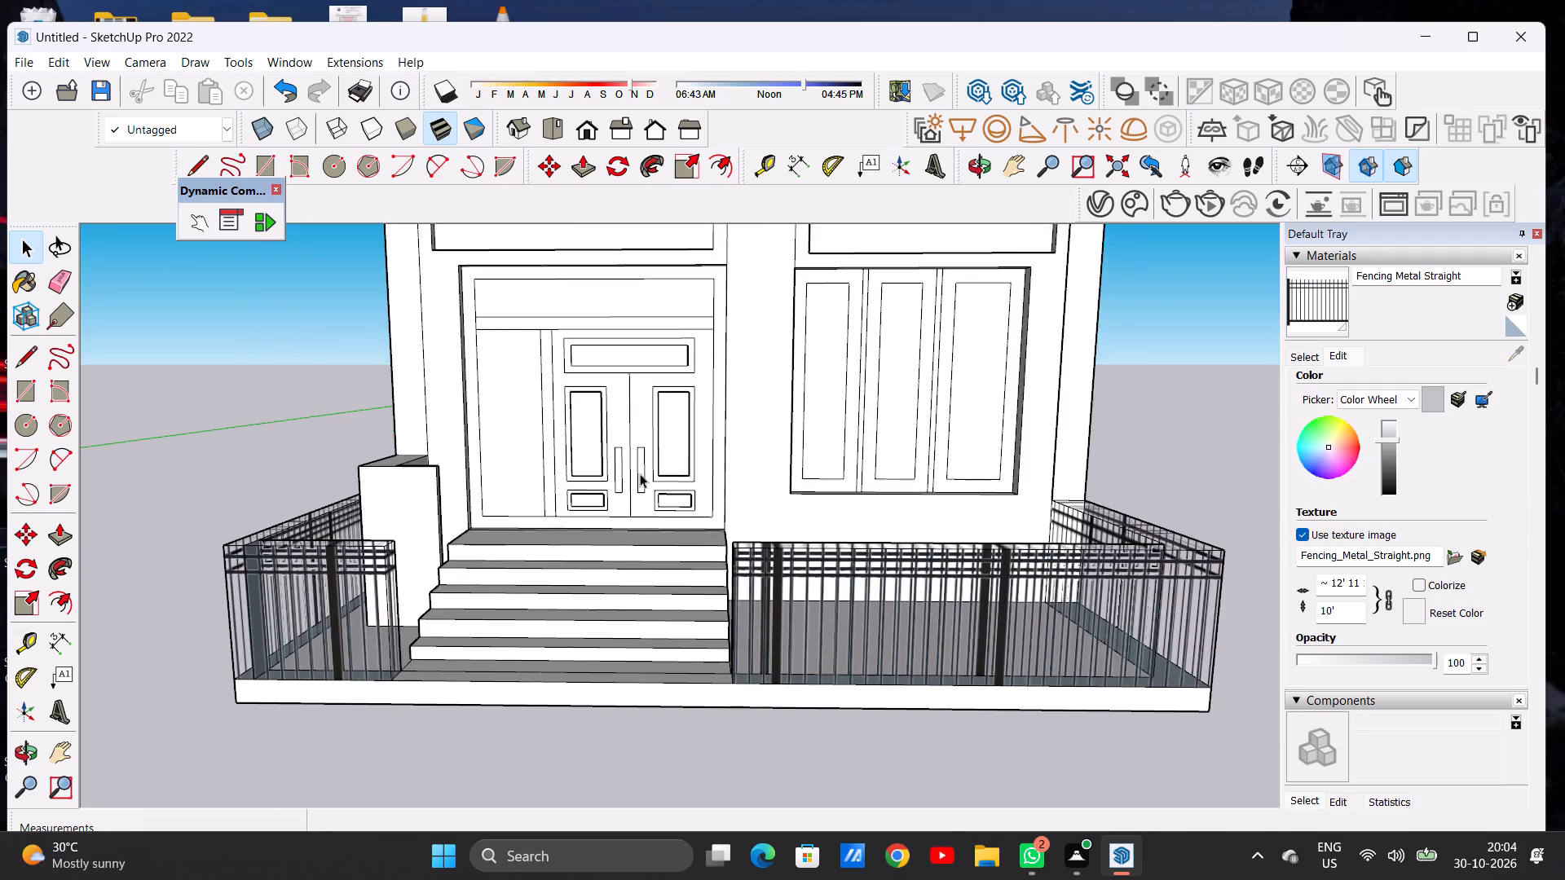
pyautogui.moveTo(643, 477); pyautogui.dragTo(654, 450, button='middle')
pyautogui.scroll(13, 639, 461)
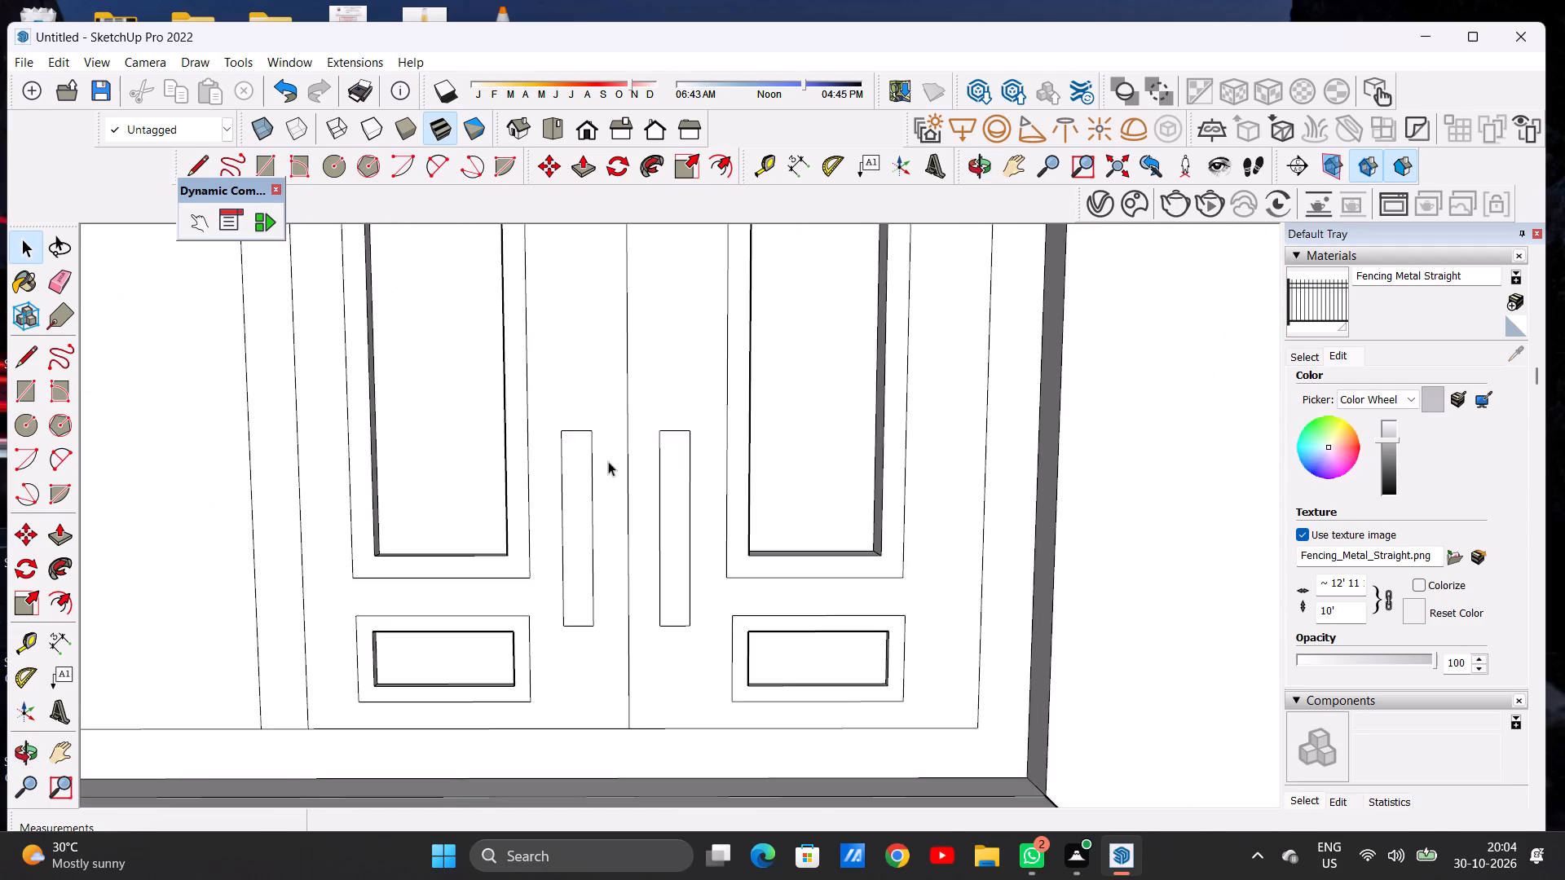
pyautogui.scroll(-20, 613, 510)
pyautogui.scroll(-6, 613, 510)
pyautogui.scroll(1, 605, 490)
pyautogui.scroll(-1, 605, 490)
pyautogui.scroll(2, 605, 490)
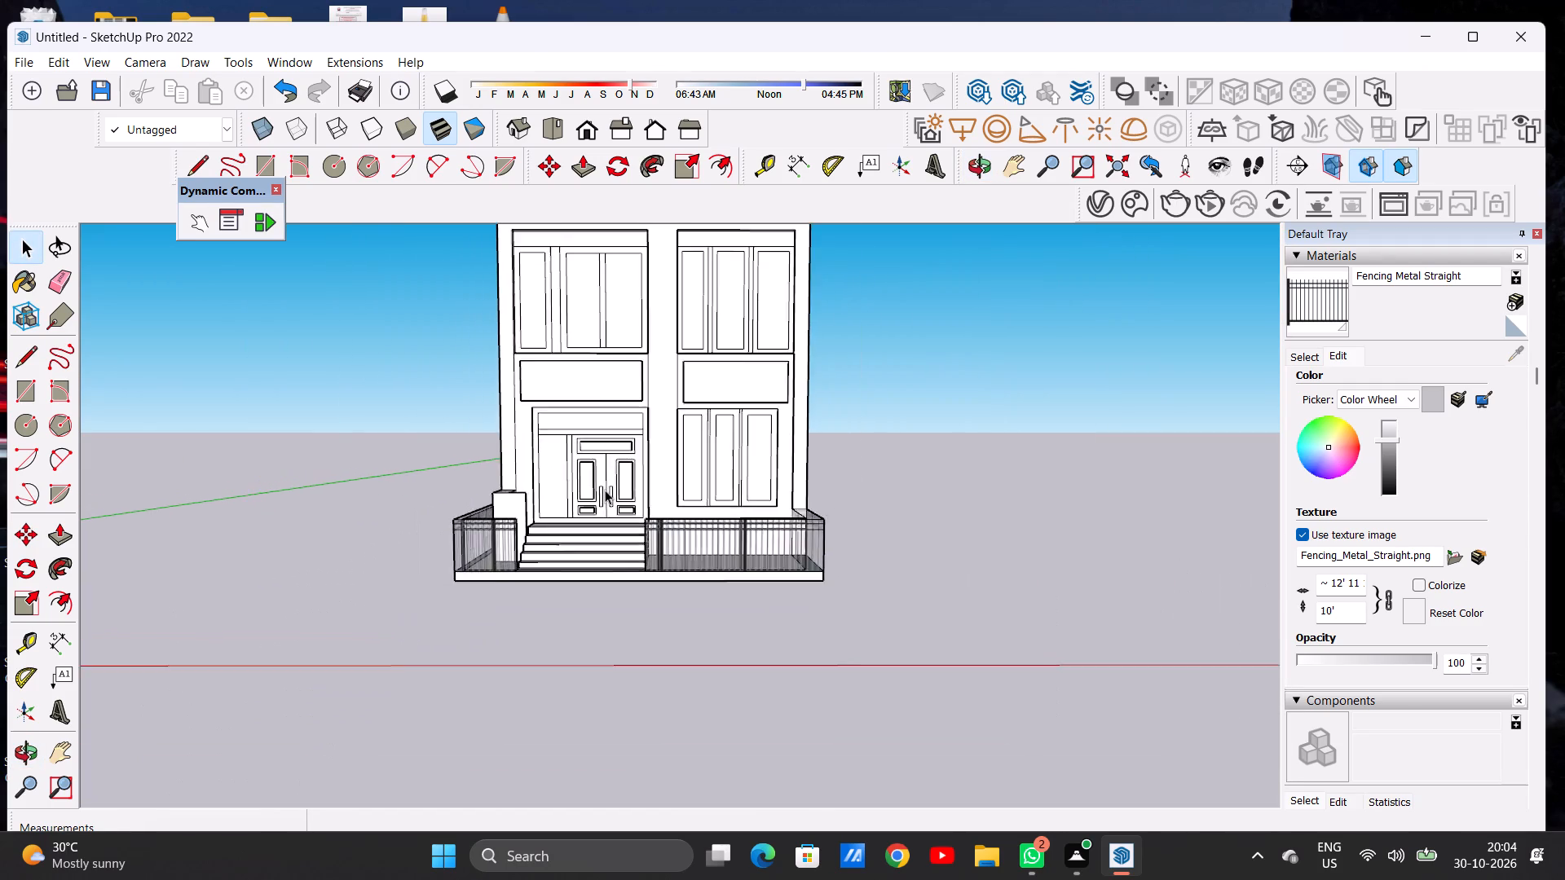
pyautogui.scroll(10, 605, 490)
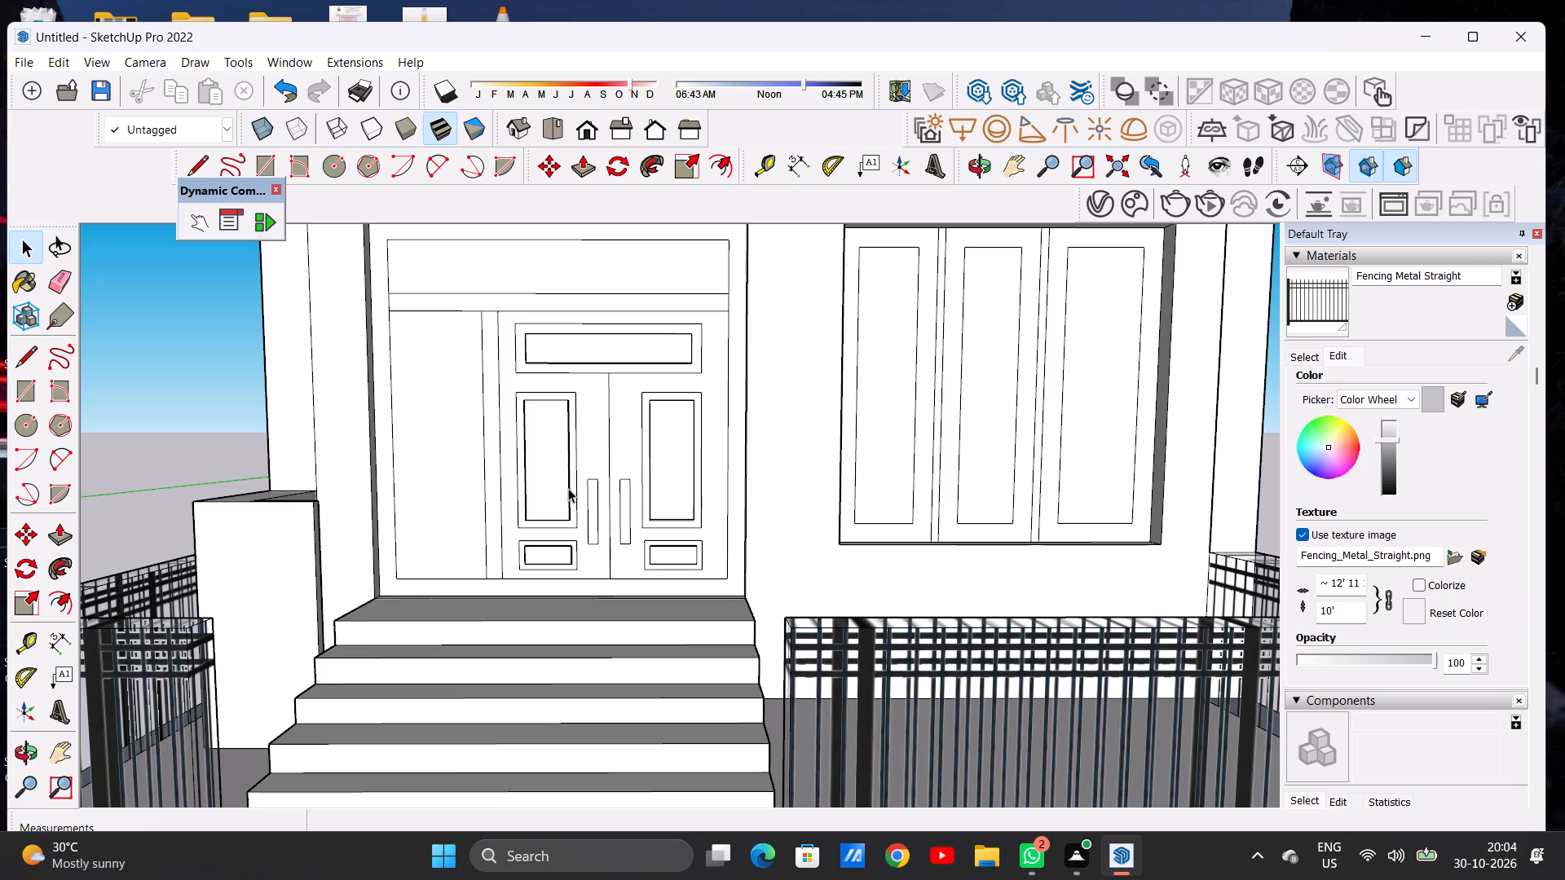
# Examine the entrance steps, raised side wall and fencing from above, and the doors and windows within the front facade.
pyautogui.scroll(-12, 568, 488)
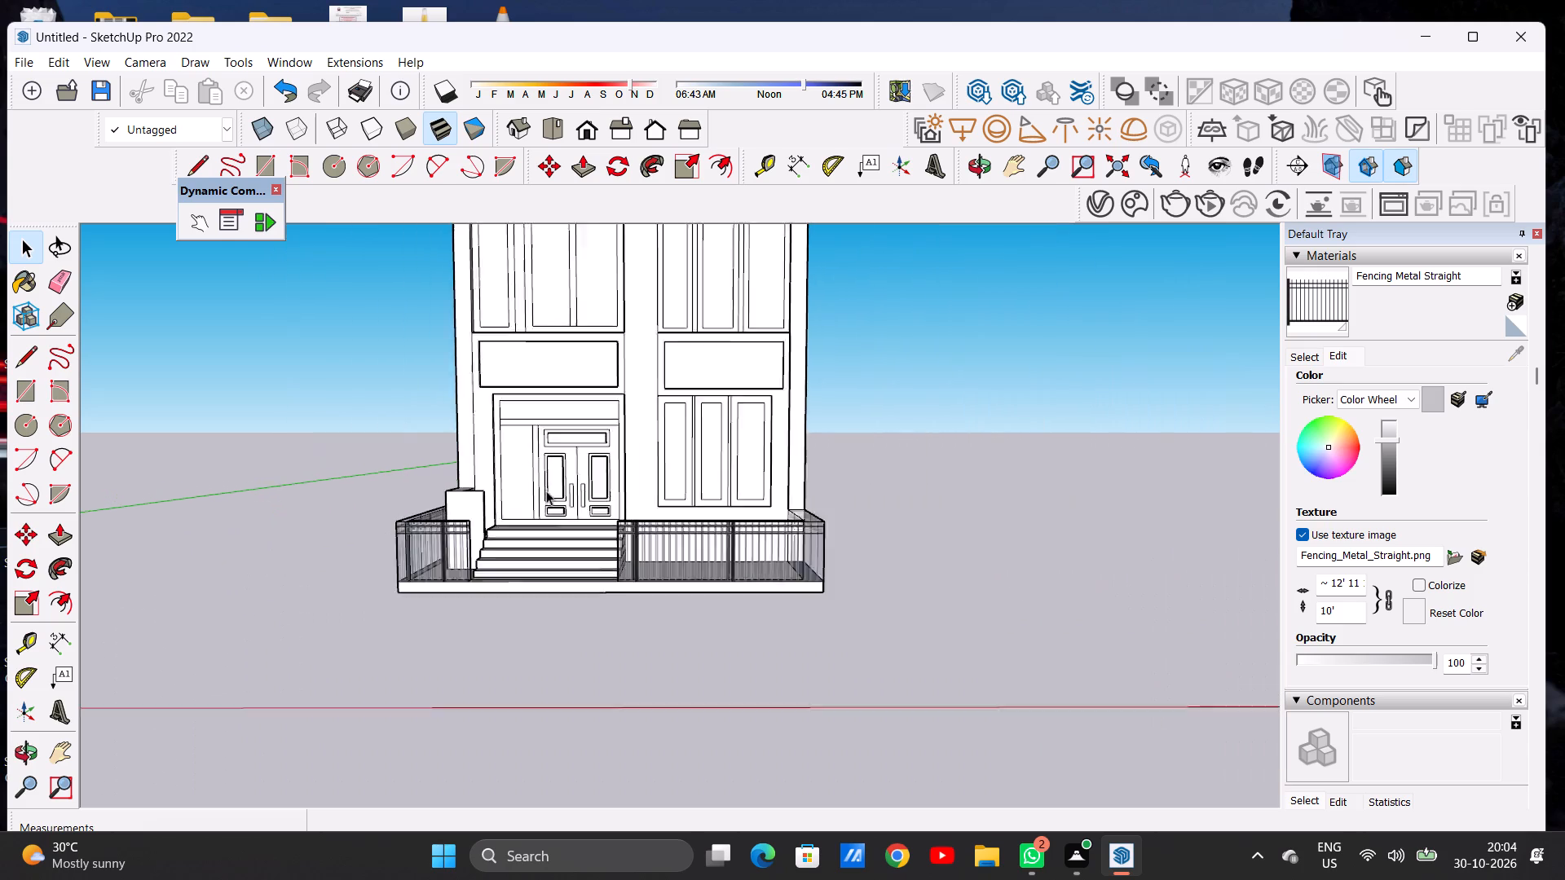
pyautogui.scroll(-1, 546, 491)
pyautogui.moveTo(575, 483); pyautogui.dragTo(566, 695, button='middle')
pyautogui.scroll(10, 452, 495)
pyautogui.scroll(-1, 456, 516)
pyautogui.scroll(2, 456, 523)
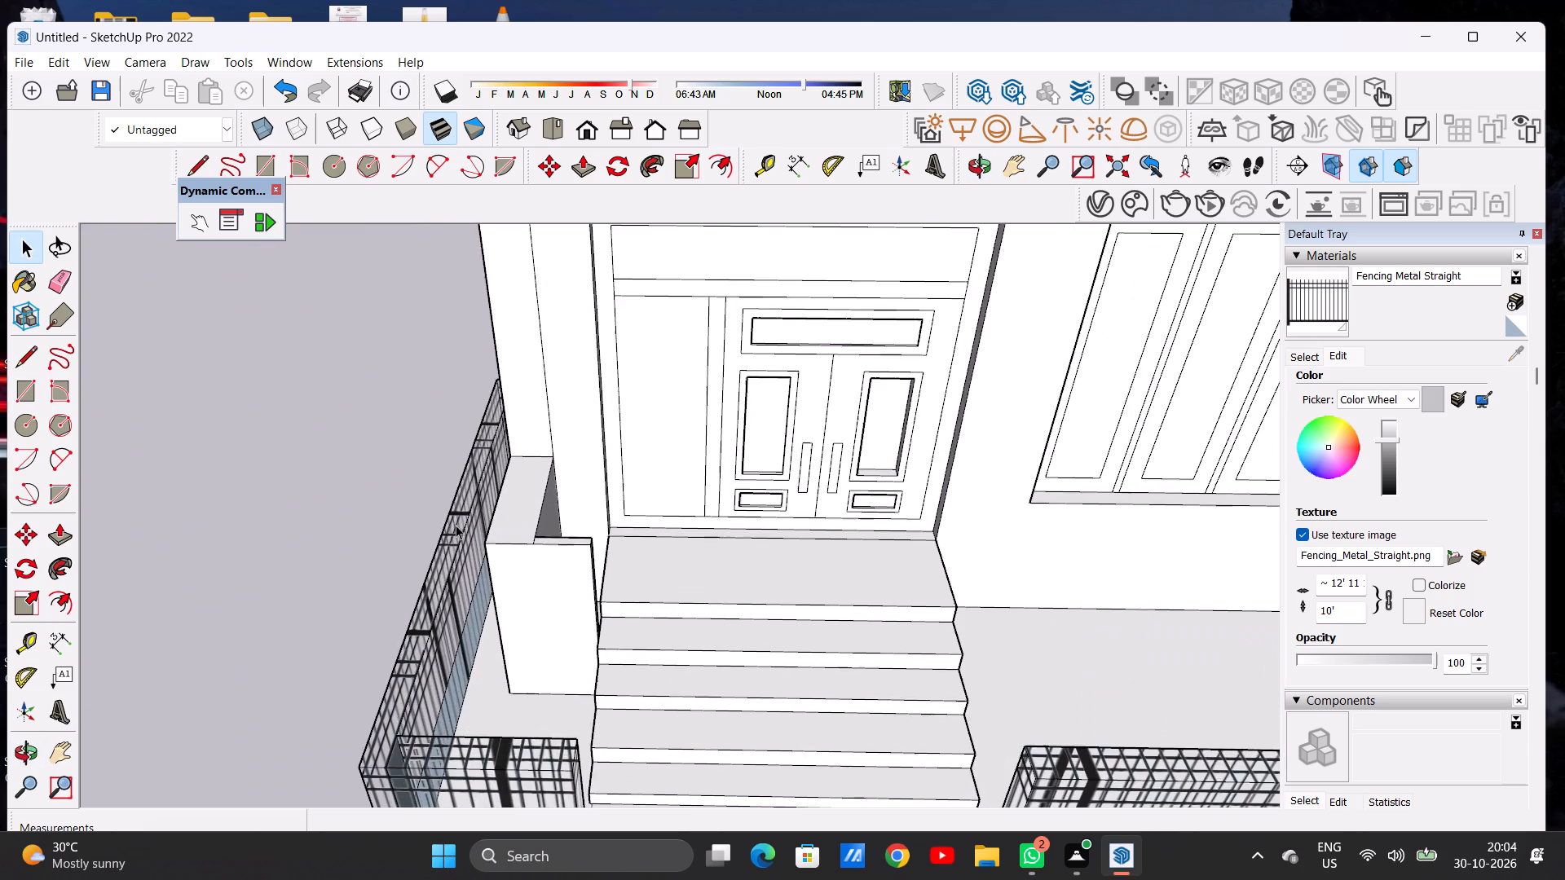
pyautogui.scroll(1, 456, 525)
pyautogui.moveTo(441, 550); pyautogui.dragTo(382, 434, button='middle')
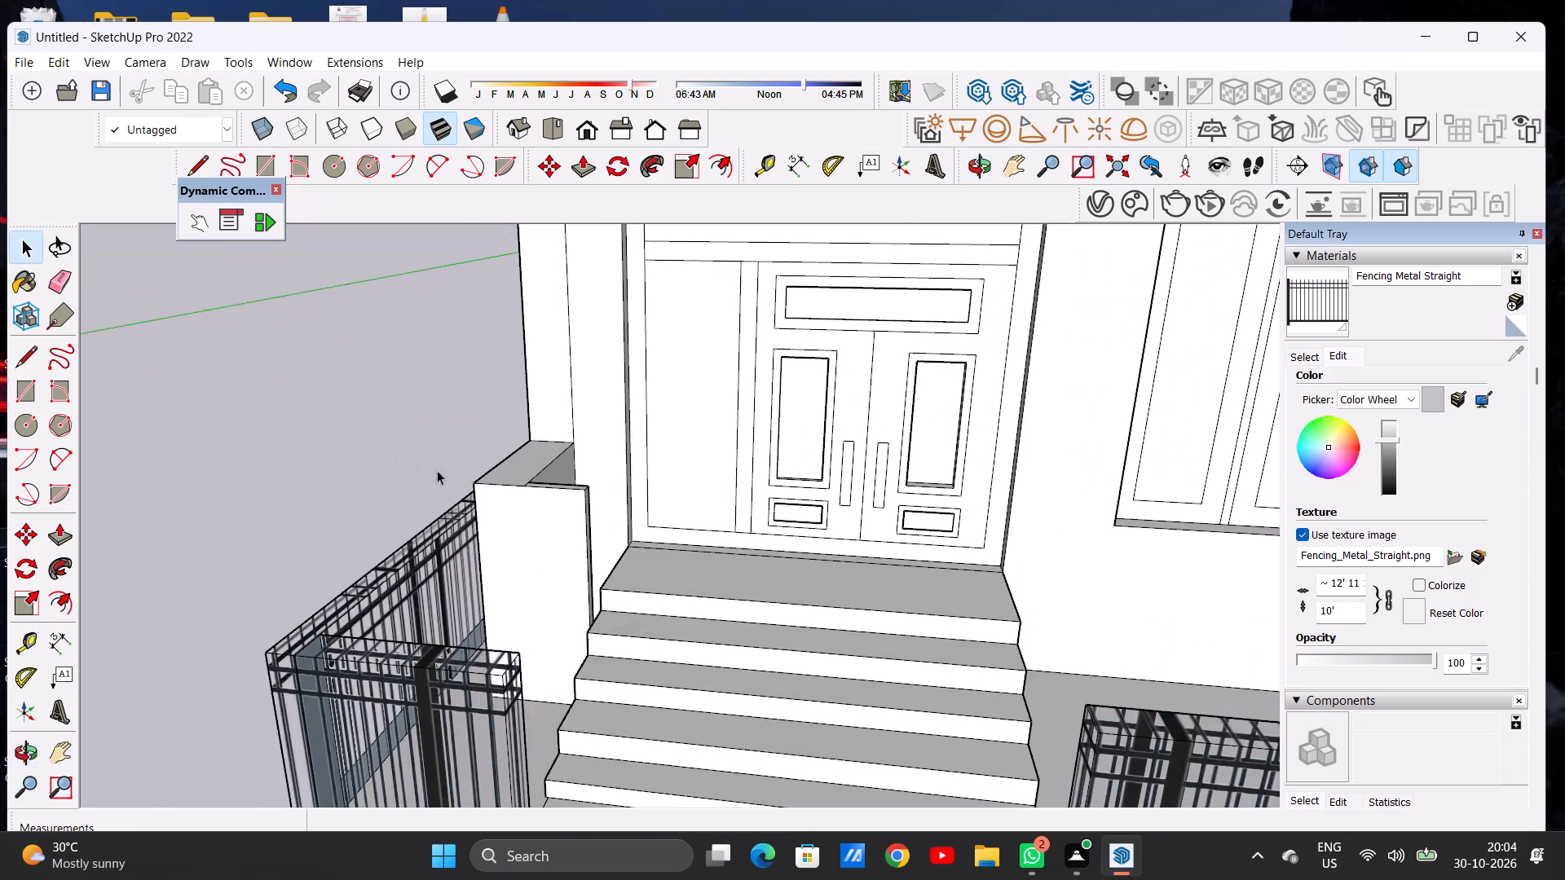
pyautogui.scroll(-14, 490, 489)
pyautogui.scroll(-4, 555, 535)
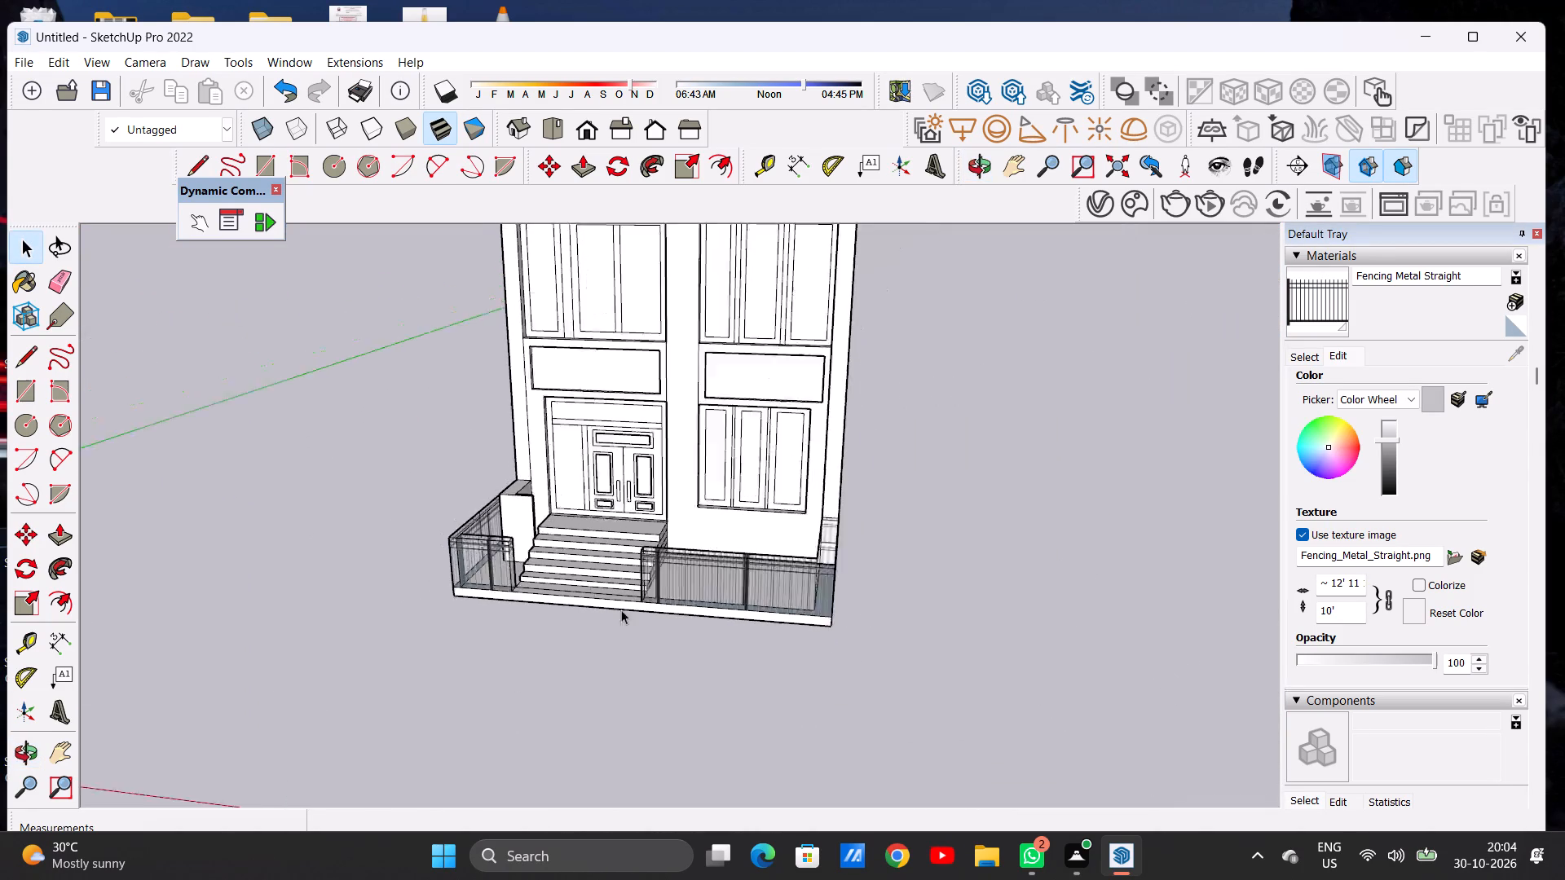
pyautogui.scroll(-3, 621, 609)
pyautogui.moveTo(604, 662); pyautogui.dragTo(681, 568, button='middle')
pyautogui.scroll(6, 594, 513)
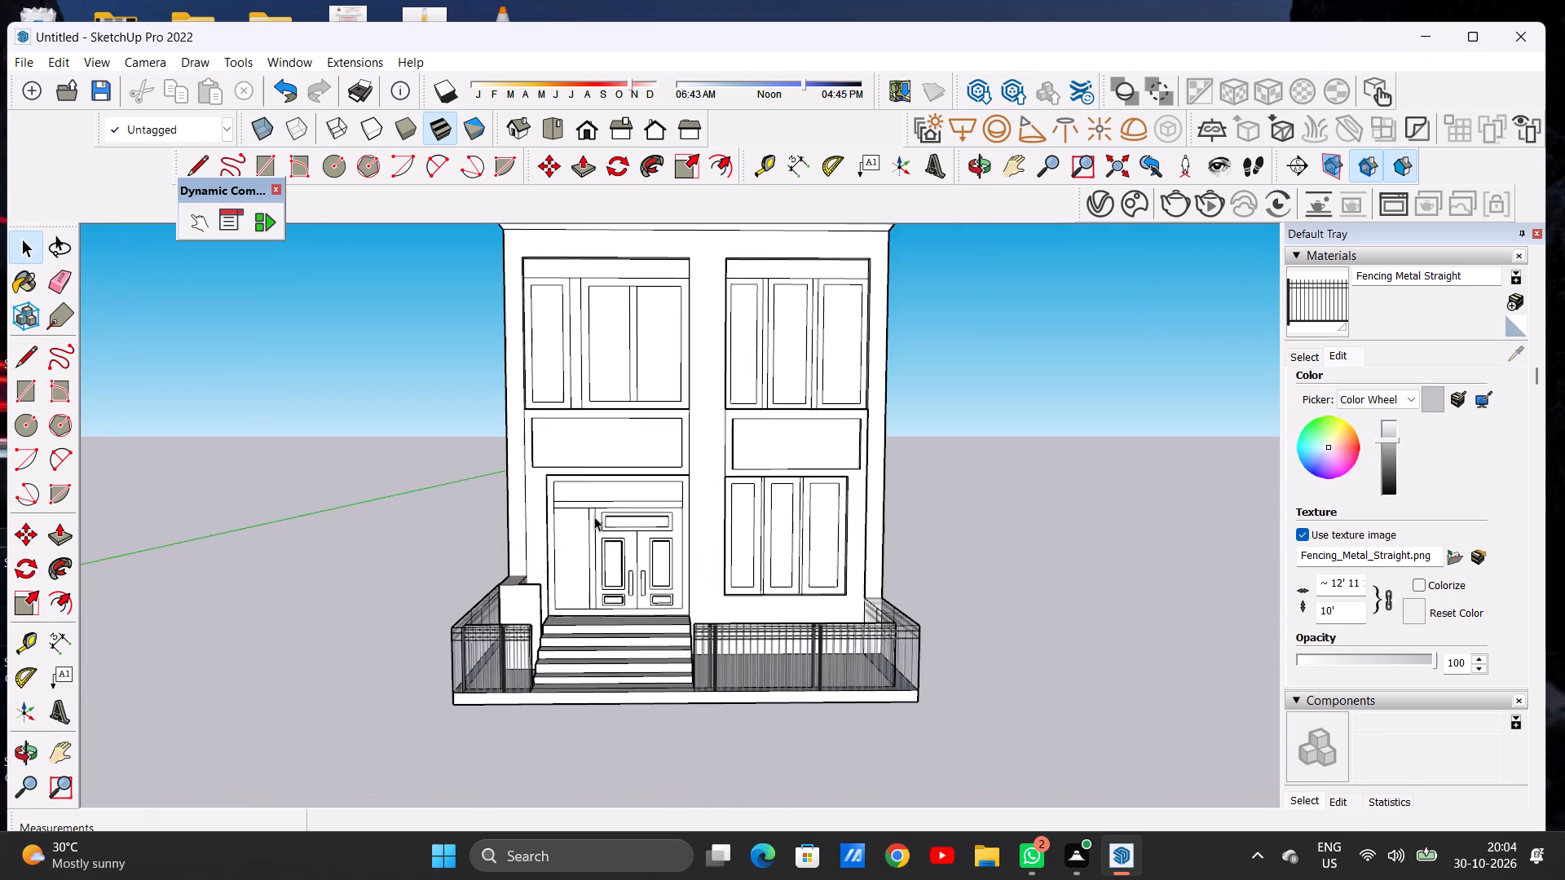
pyautogui.scroll(7, 594, 517)
pyautogui.scroll(-1, 594, 517)
pyautogui.scroll(3, 594, 517)
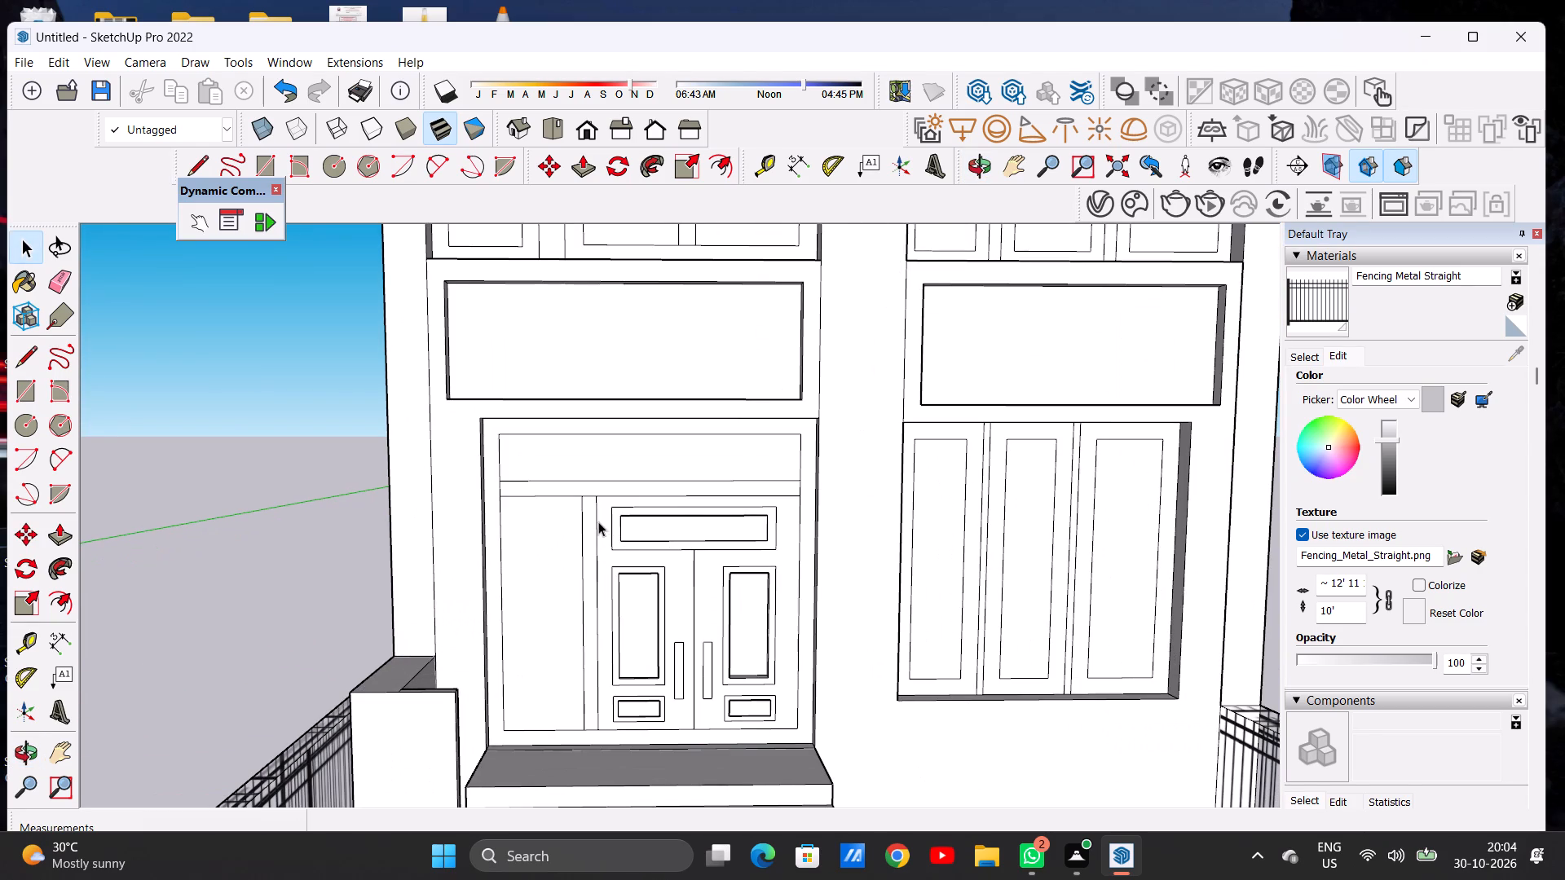
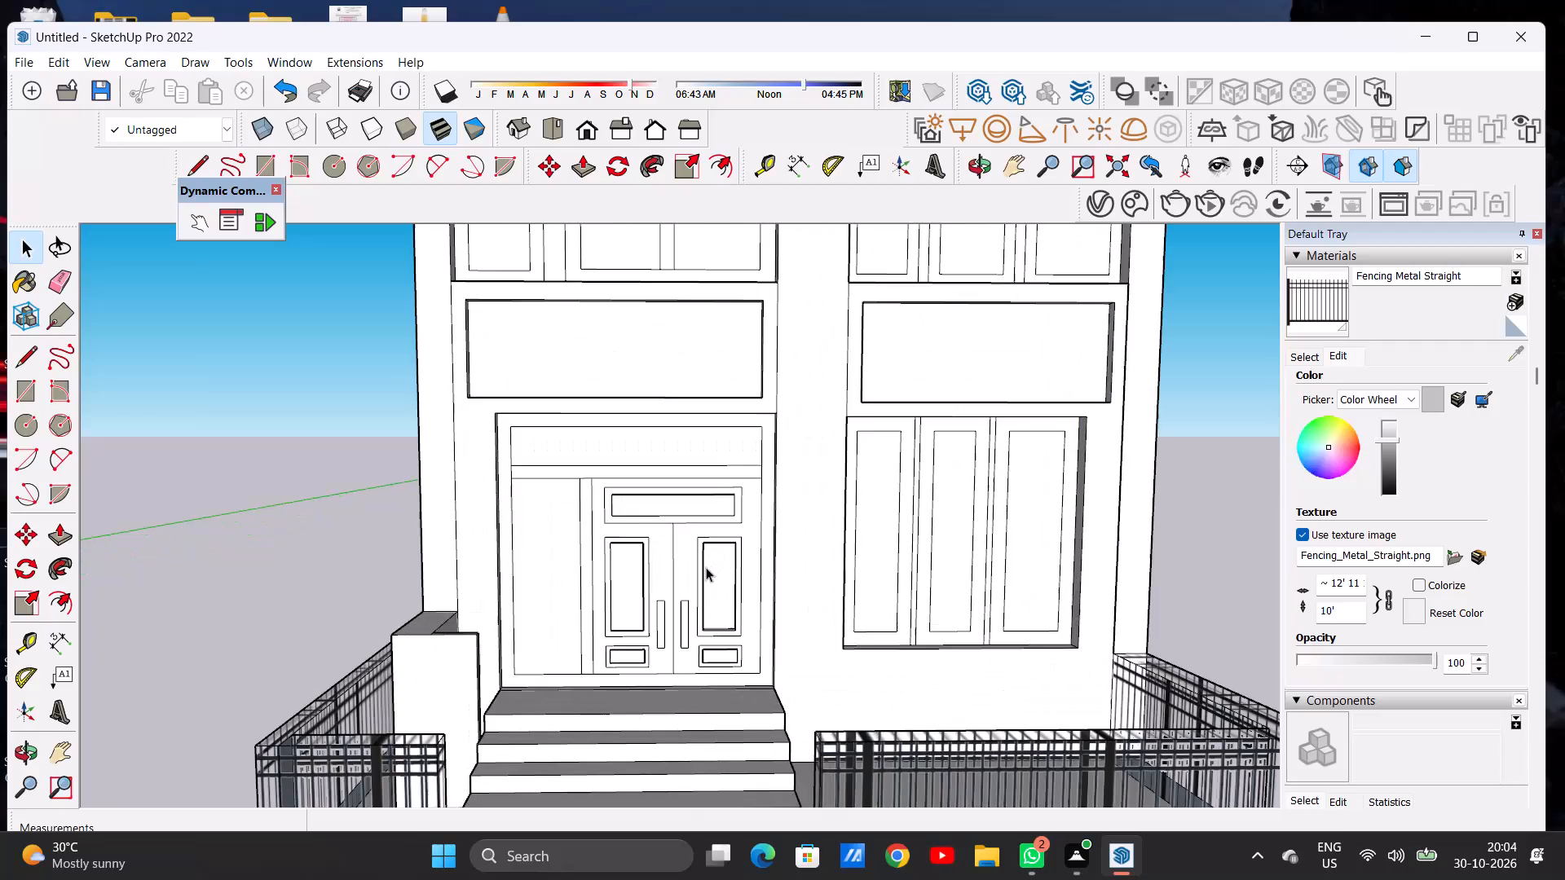
# Paint the outer frame of the entrance opening with Formica Laminate Dark from the Synthetic Surfaces materials.
pyautogui.moveTo(702, 591); pyautogui.dragTo(688, 572, button='middle')
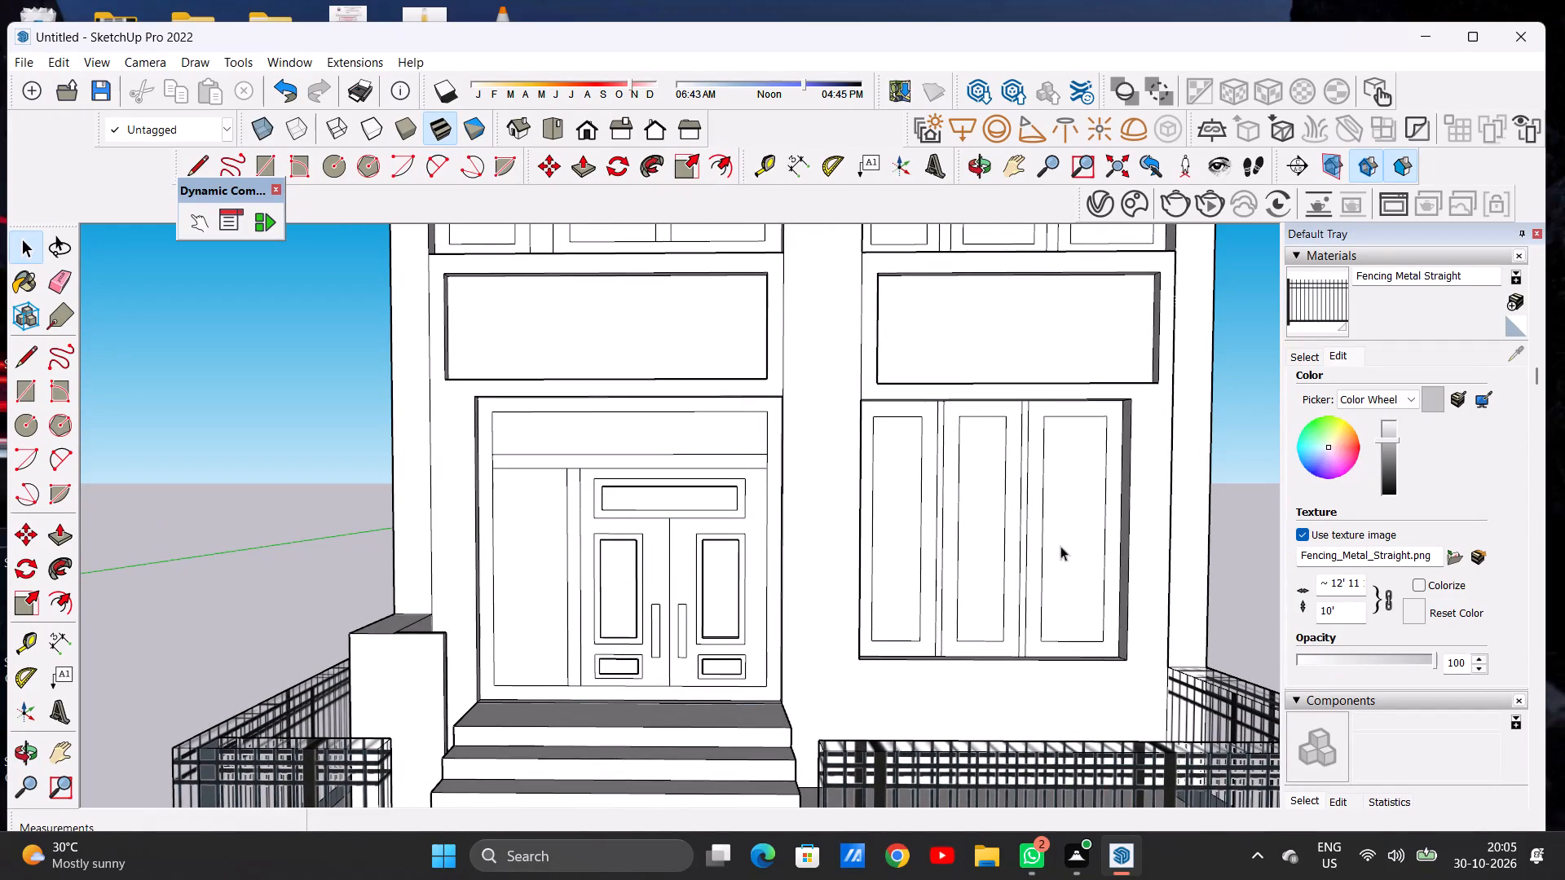
pyautogui.click(1304, 359)
pyautogui.click(1403, 385)
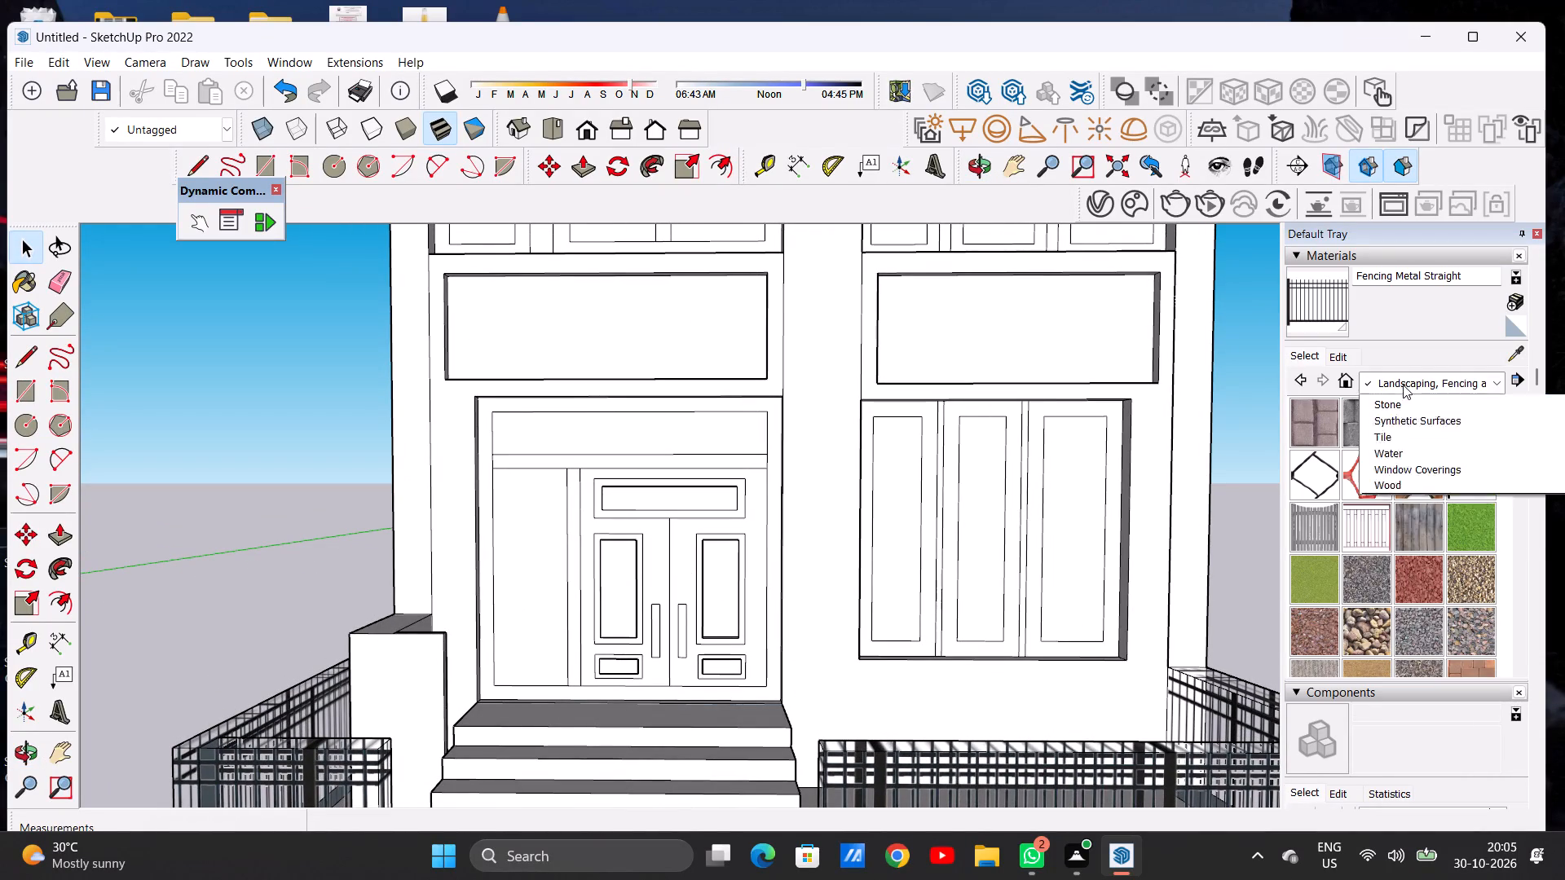
pyautogui.click(1431, 574)
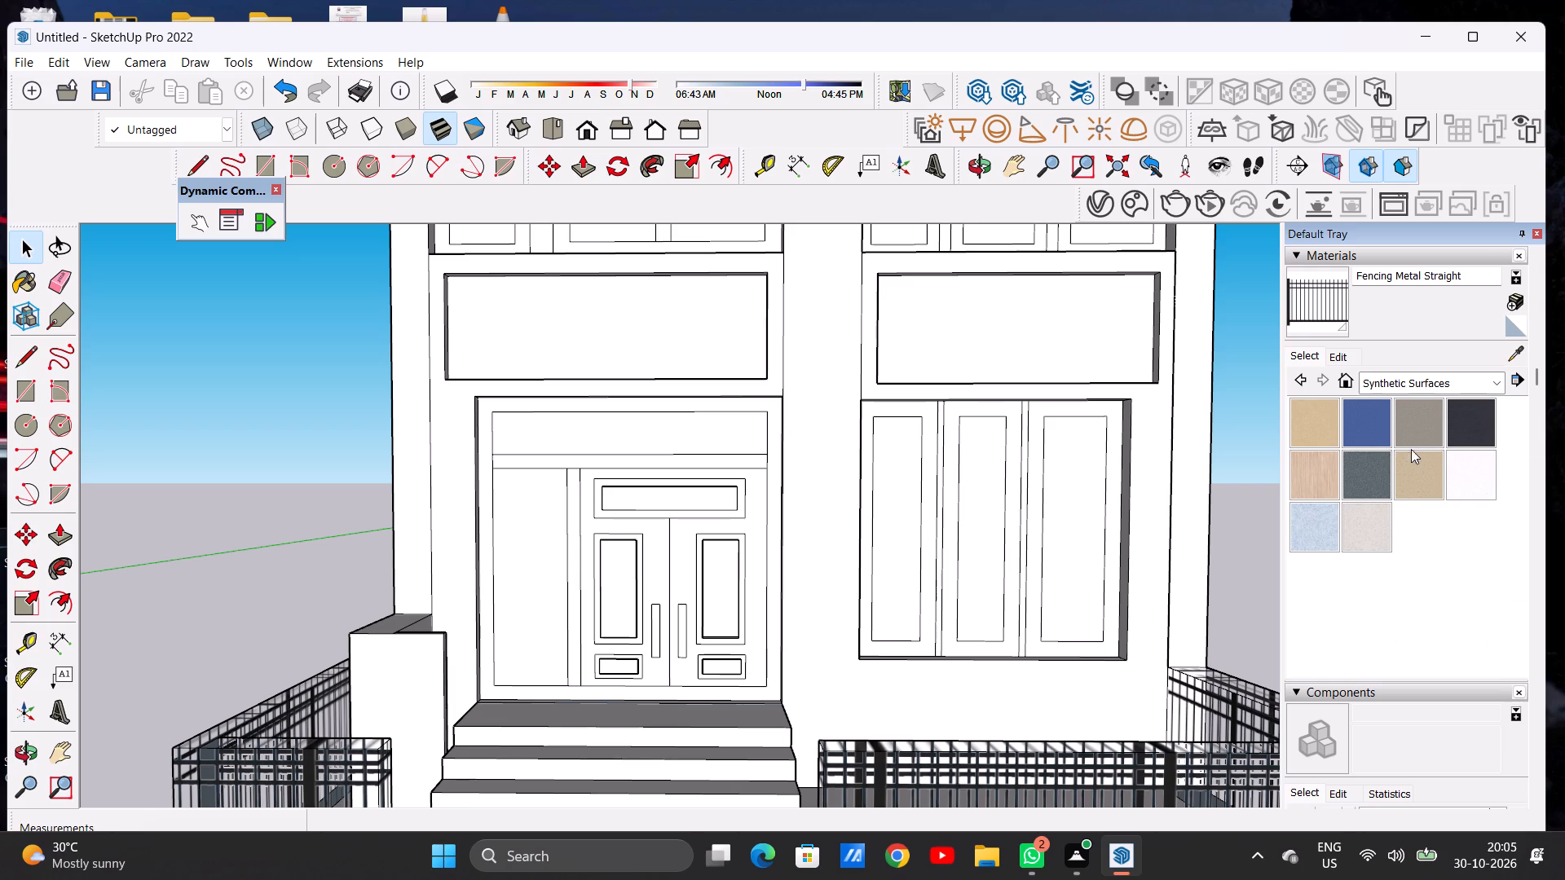
pyautogui.click(1477, 426)
pyautogui.scroll(13, 459, 445)
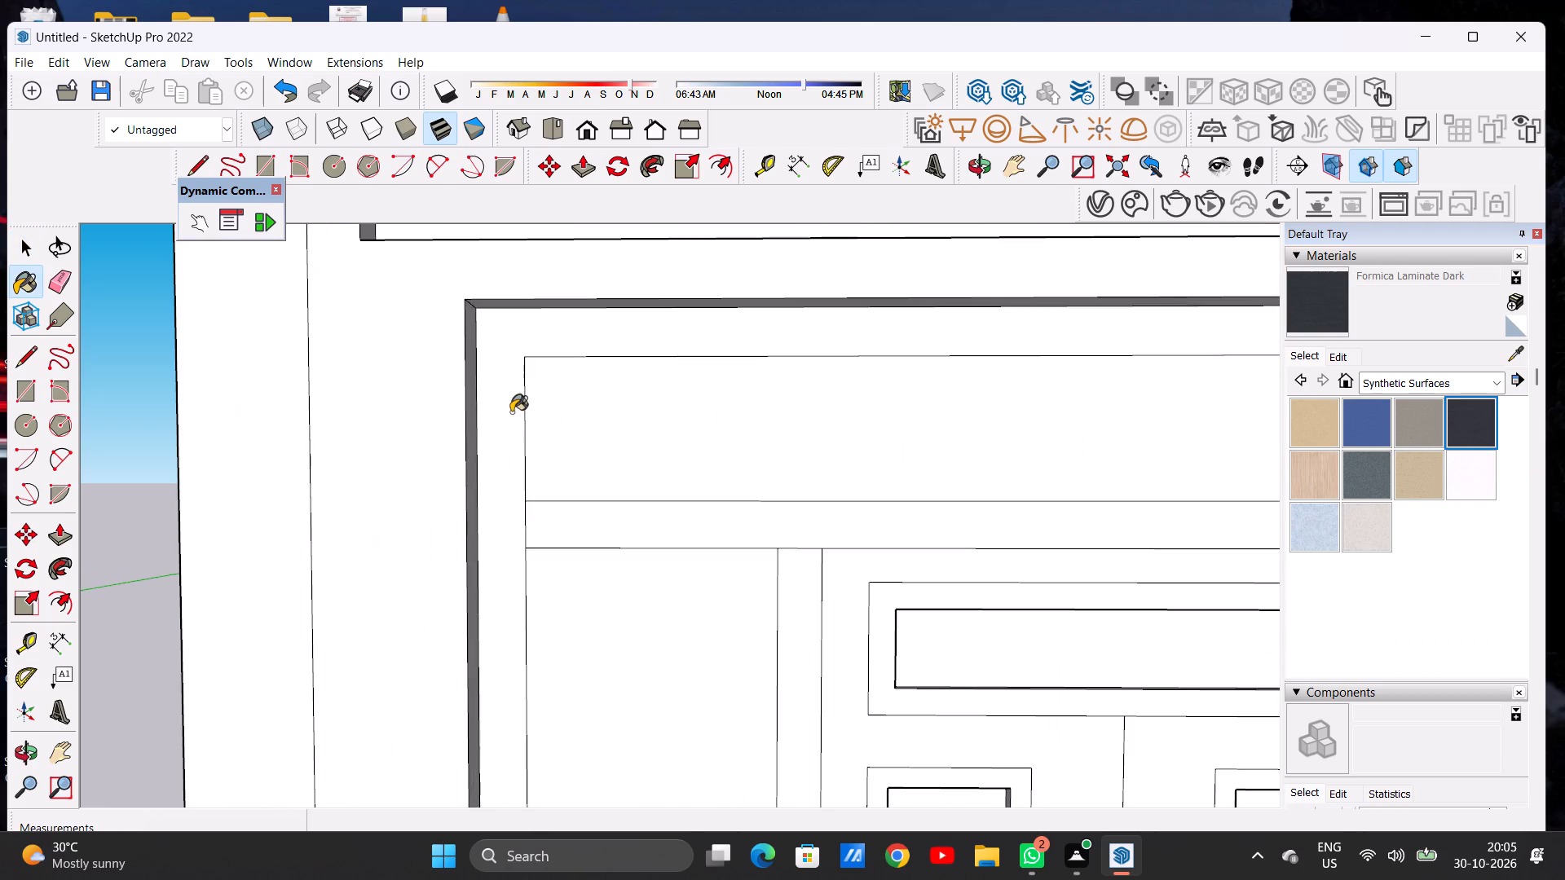
pyautogui.click(505, 411)
pyautogui.scroll(-15, 507, 420)
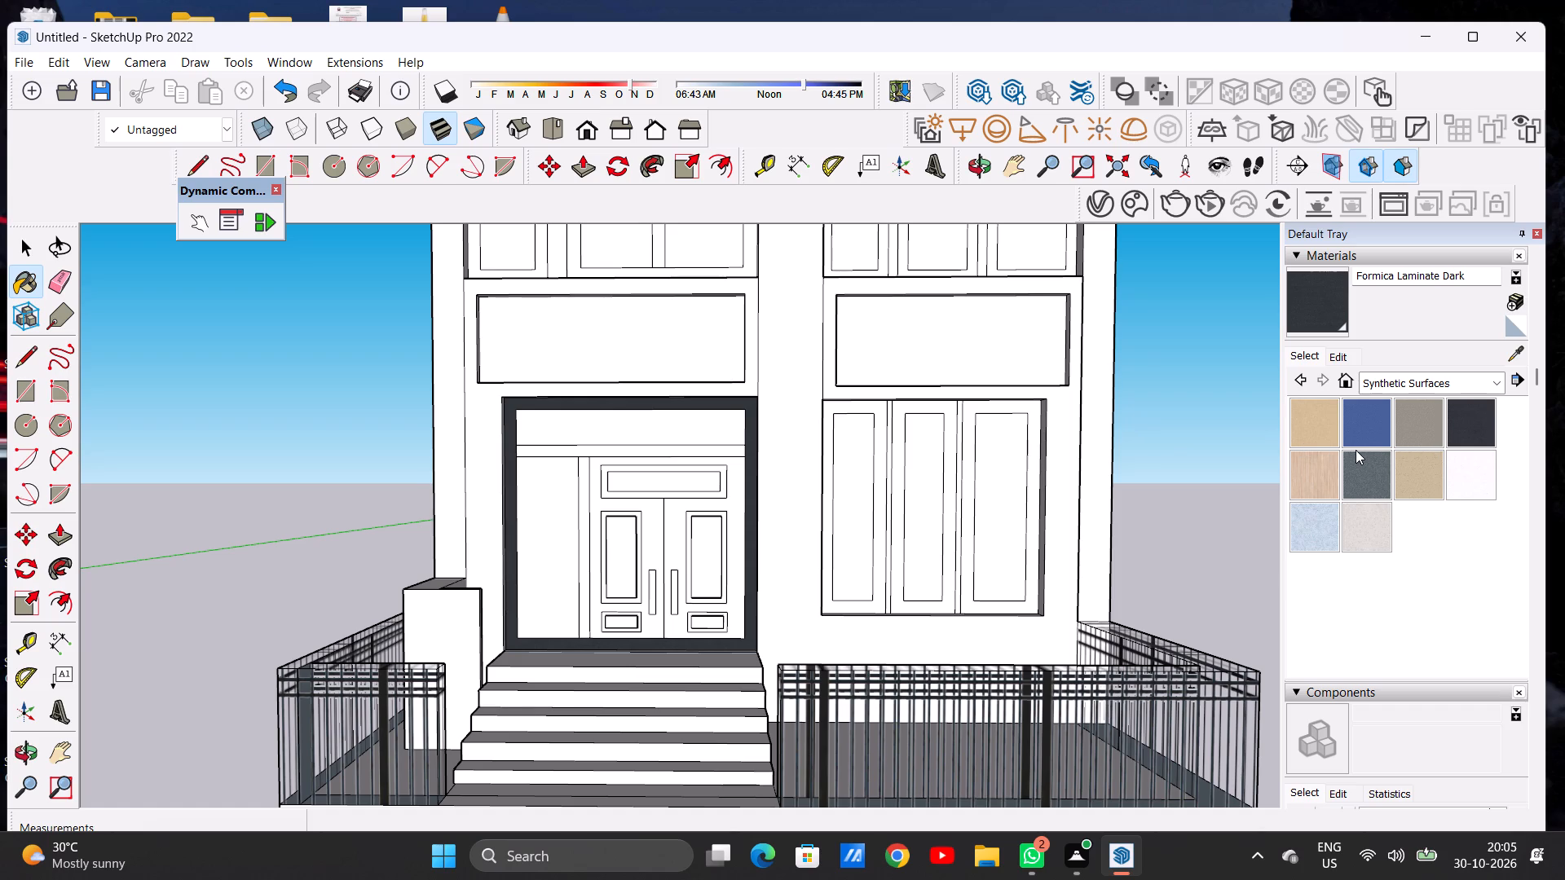
pyautogui.press('space')
# Lighten the Formica Laminate Dark material slightly by raising its brightness, comparing it on the entrance frame.
pyautogui.moveTo(831, 451); pyautogui.dragTo(471, 587, button='middle')
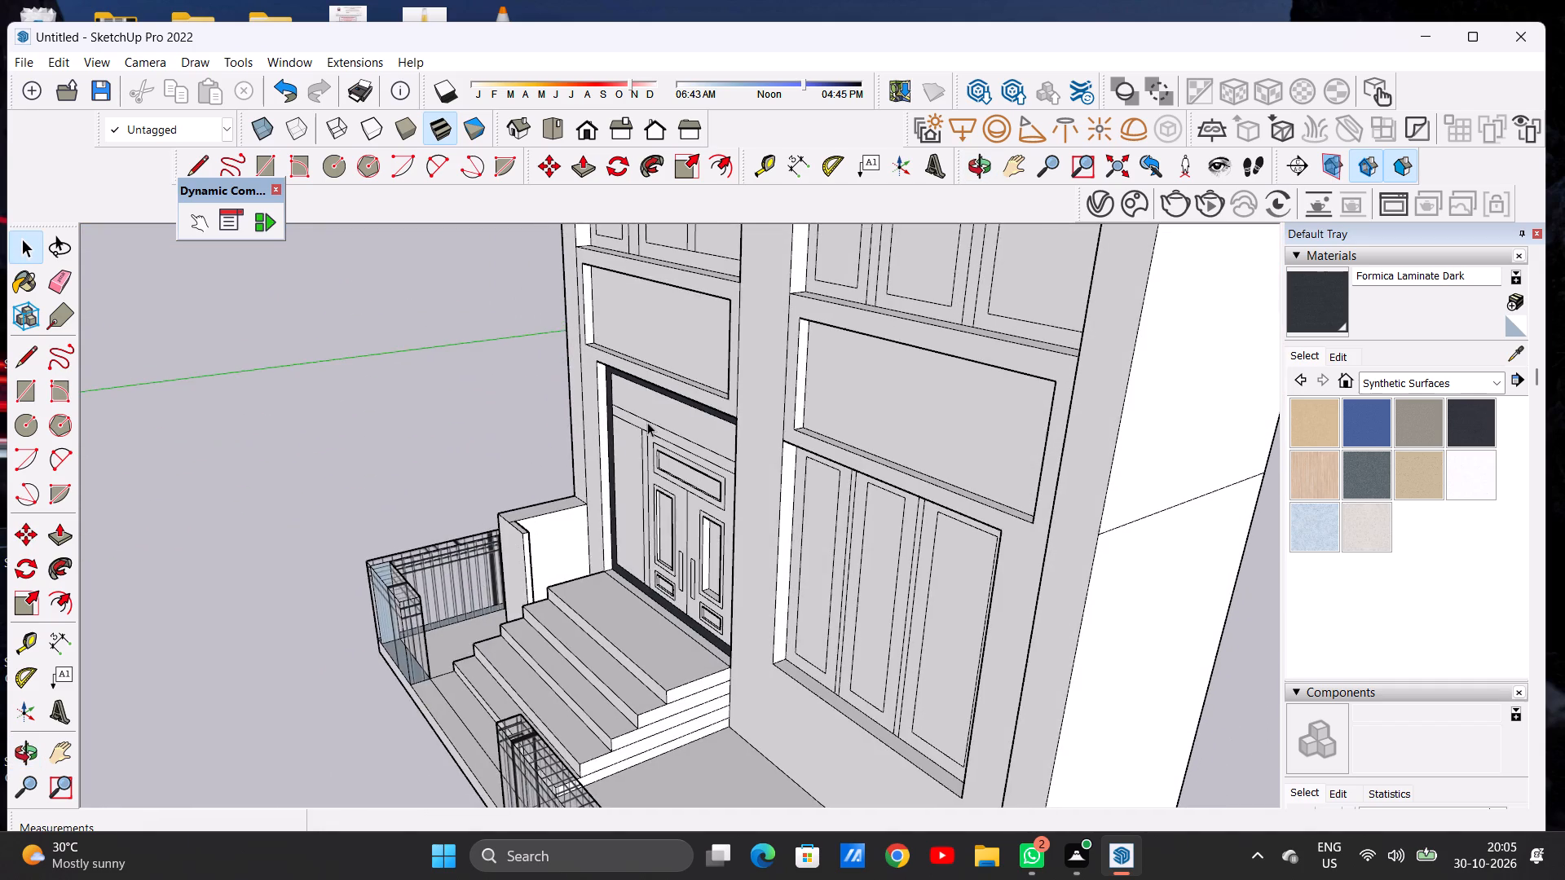
pyautogui.scroll(14, 647, 422)
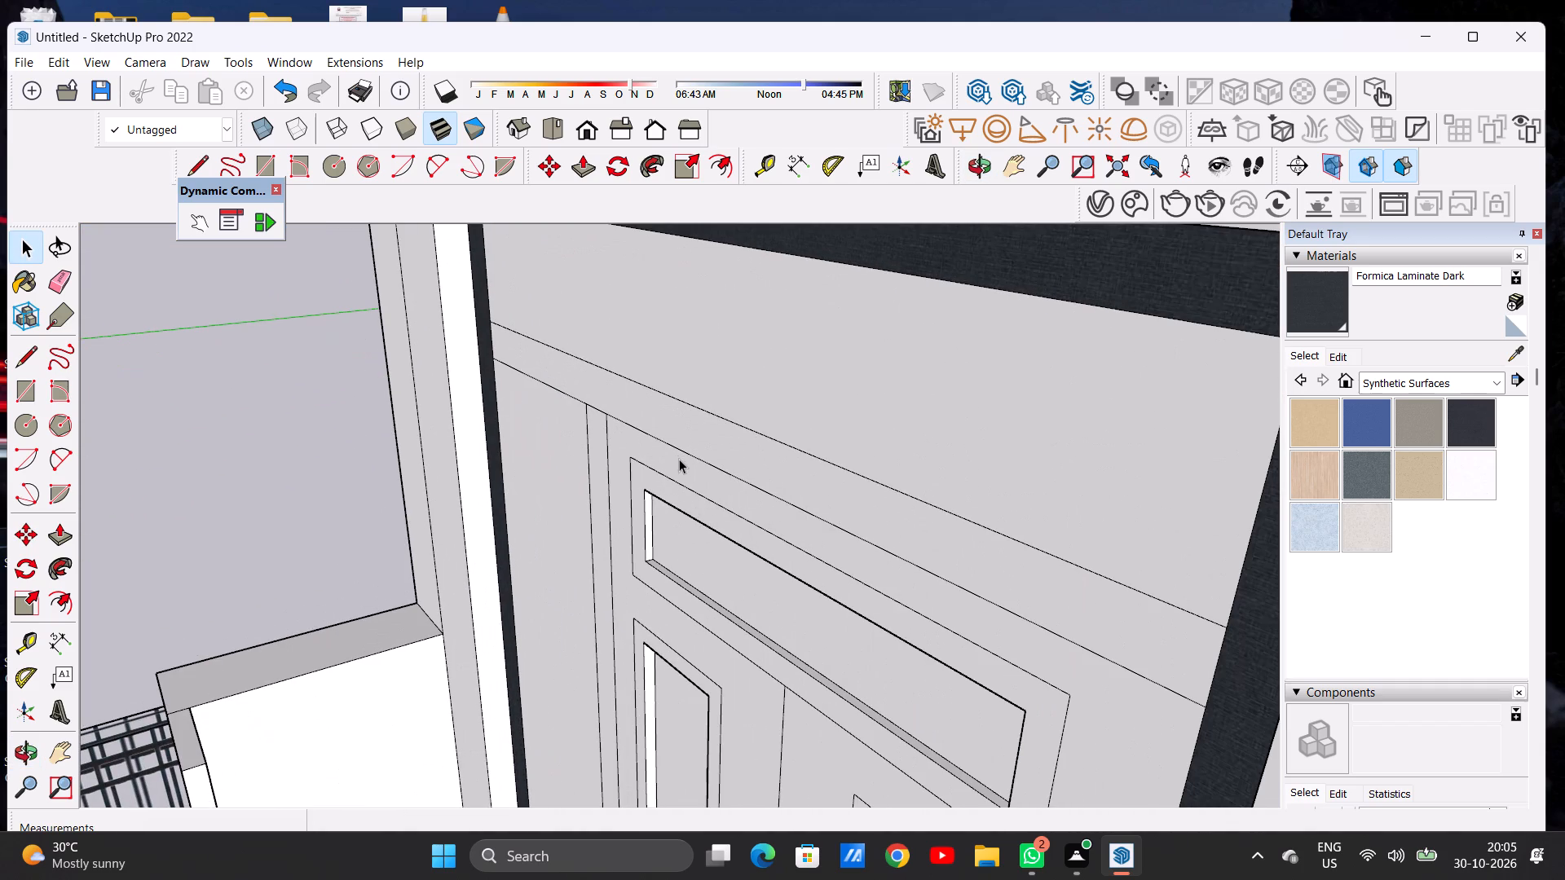
pyautogui.scroll(-12, 702, 449)
pyautogui.moveTo(699, 447); pyautogui.dragTo(946, 387, button='middle')
pyautogui.scroll(-6, 841, 431)
pyautogui.moveTo(812, 479); pyautogui.dragTo(907, 451, button='middle')
pyautogui.click(1334, 358)
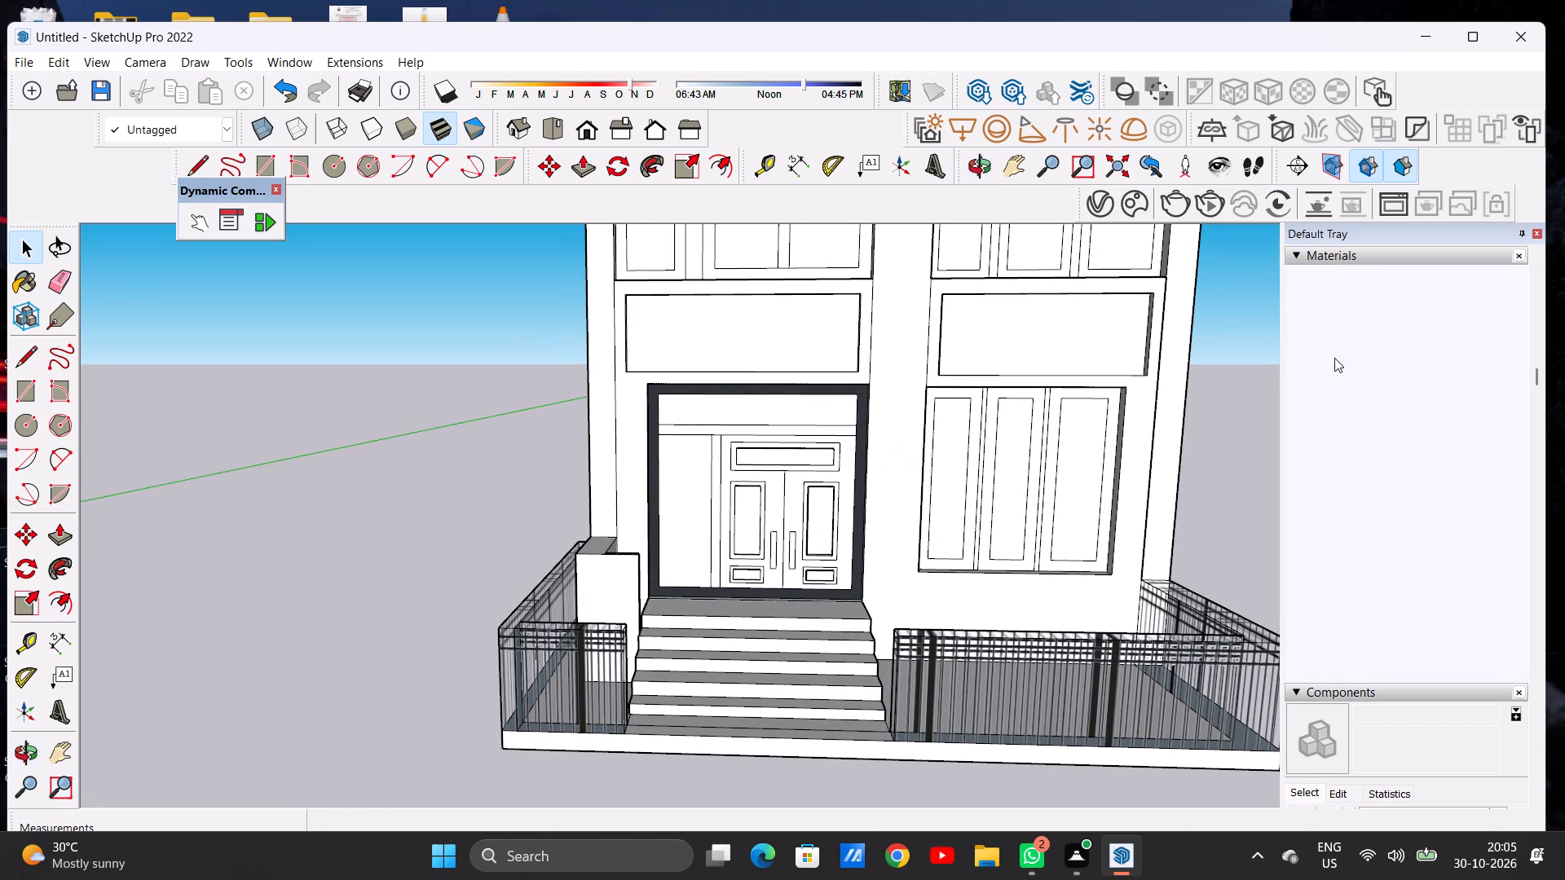
pyautogui.click(1386, 474)
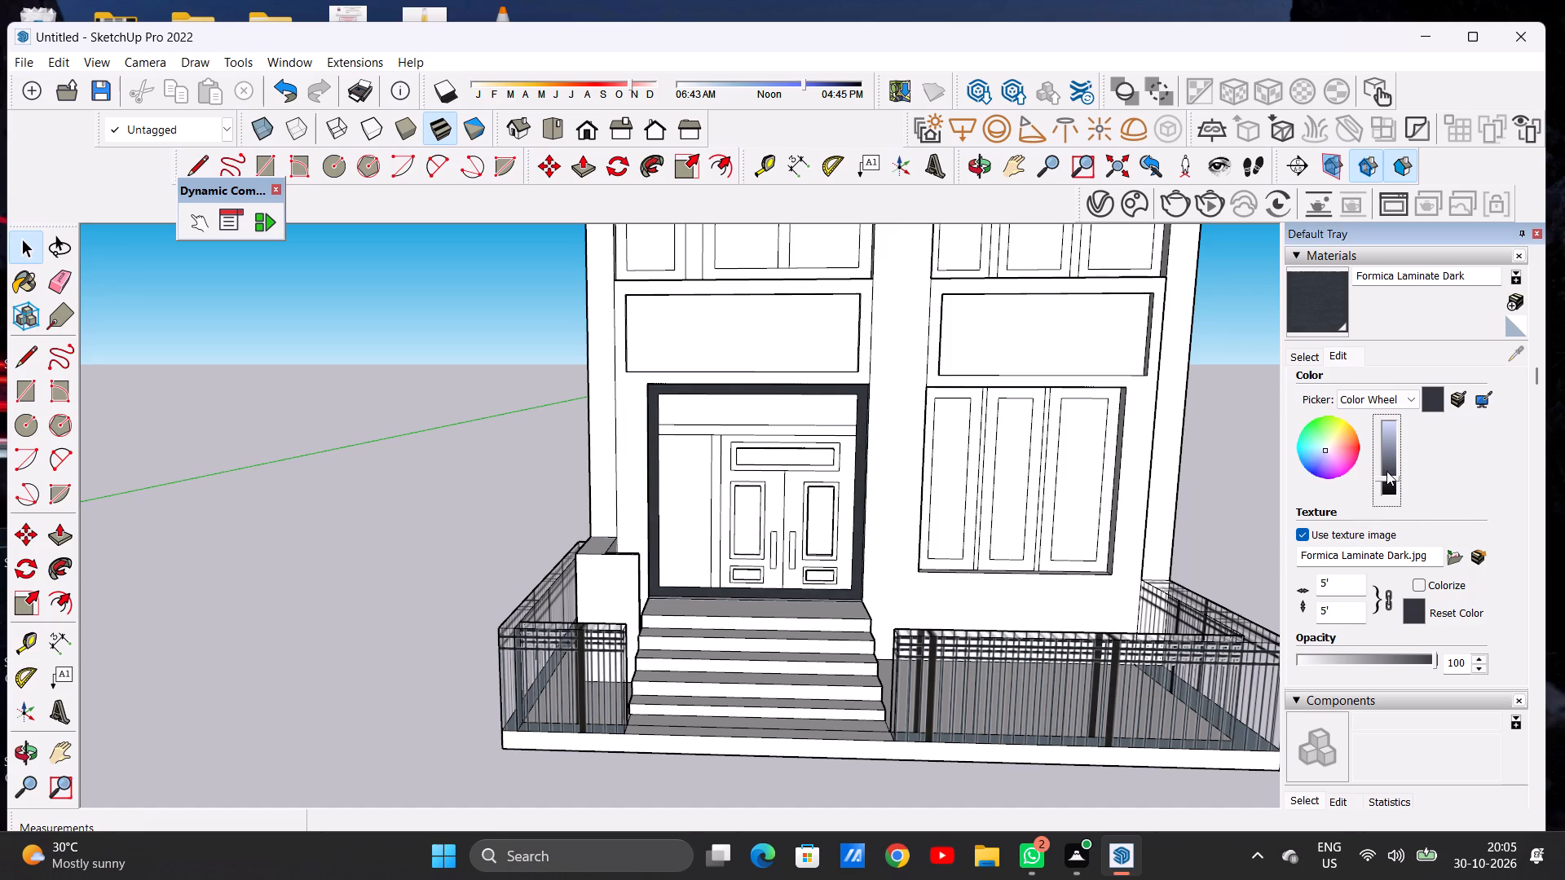
pyautogui.click(1387, 470)
pyautogui.scroll(12, 852, 467)
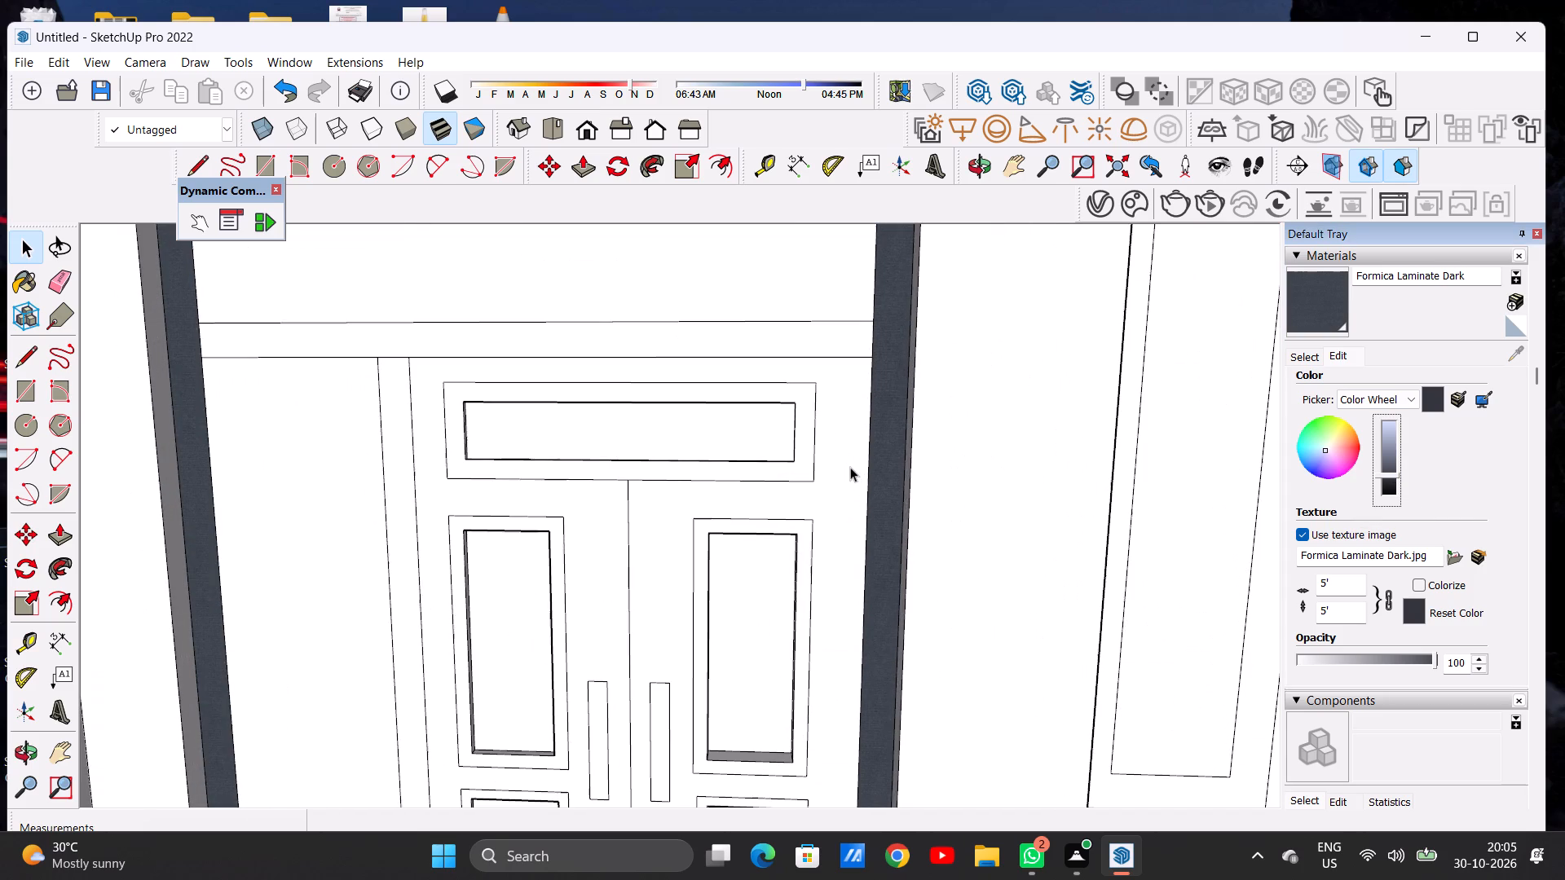
pyautogui.scroll(-10, 893, 473)
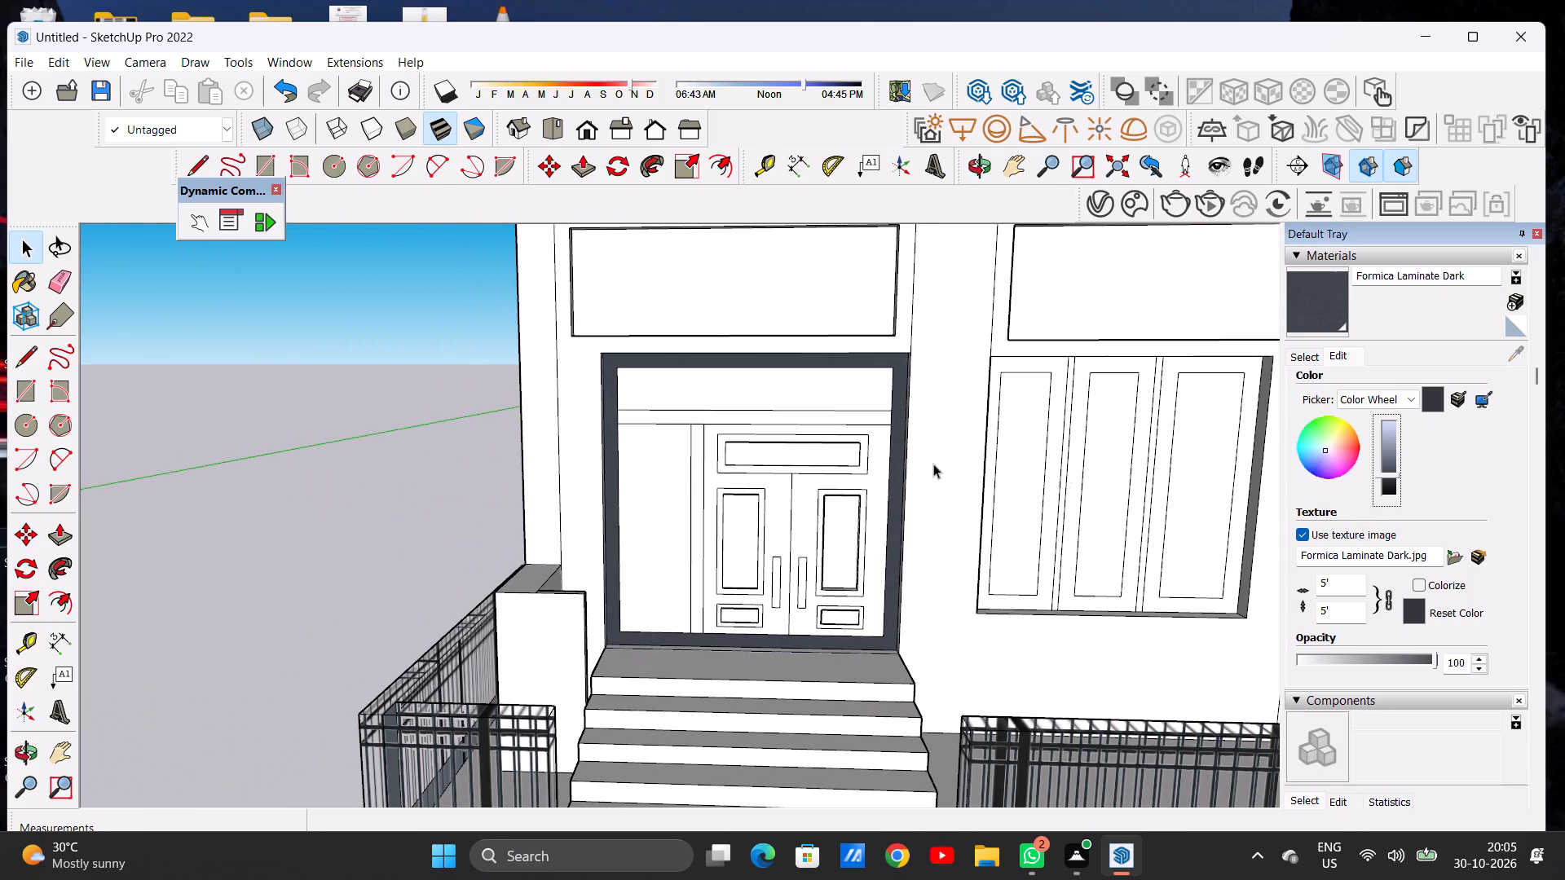
pyautogui.click(1386, 468)
pyautogui.scroll(-7, 847, 504)
pyautogui.scroll(11, 829, 491)
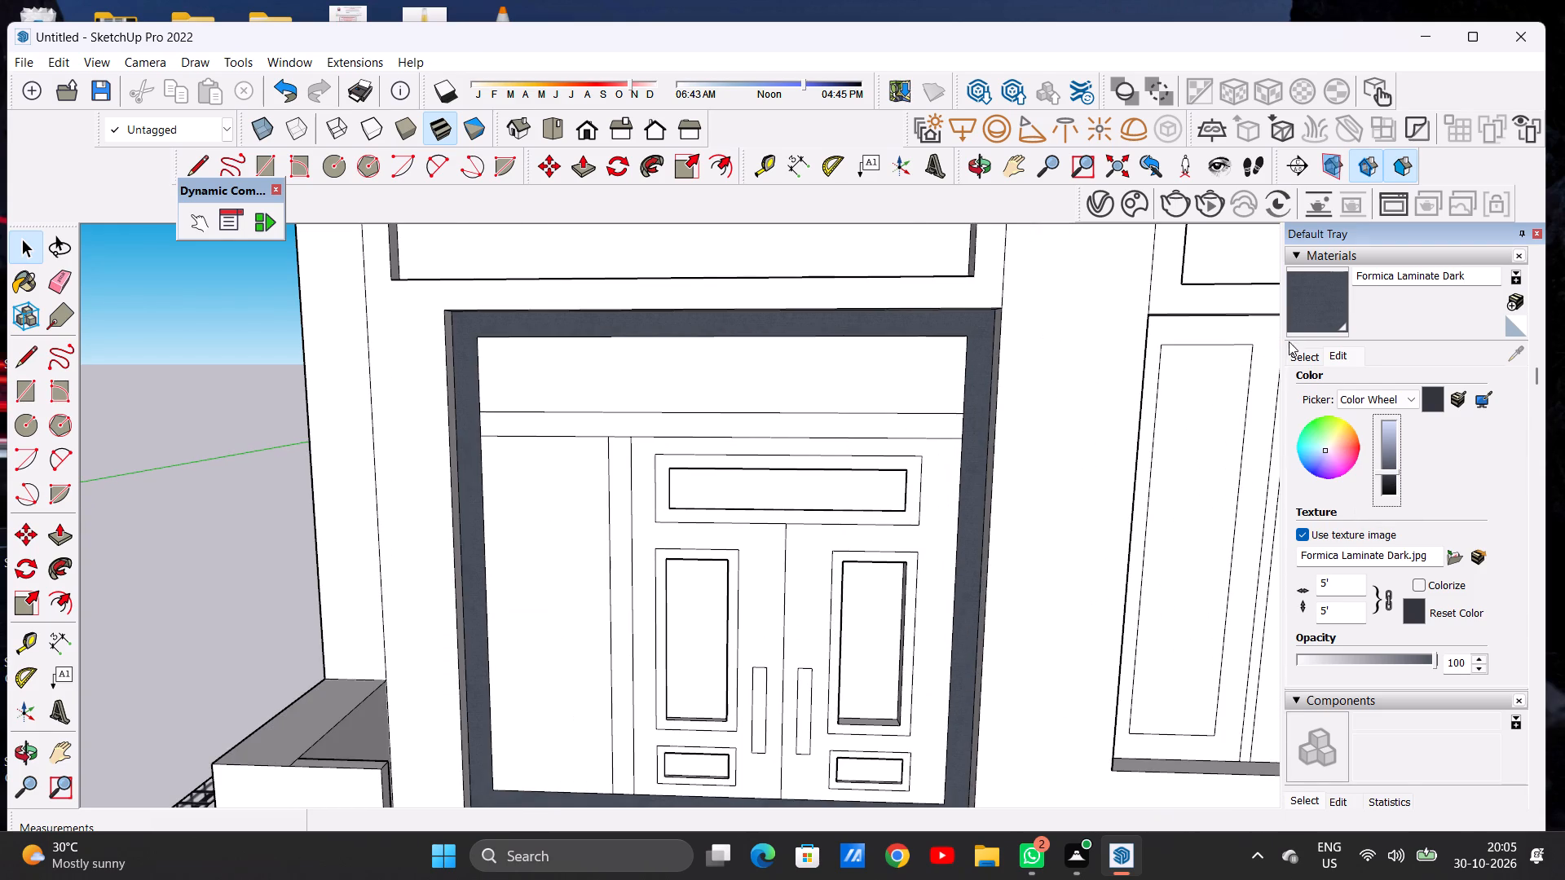
# Paint the entrance's horizontal transom bar and the vertical mullion beside the doors with Formica Laminate Dark.
pyautogui.click(1323, 305)
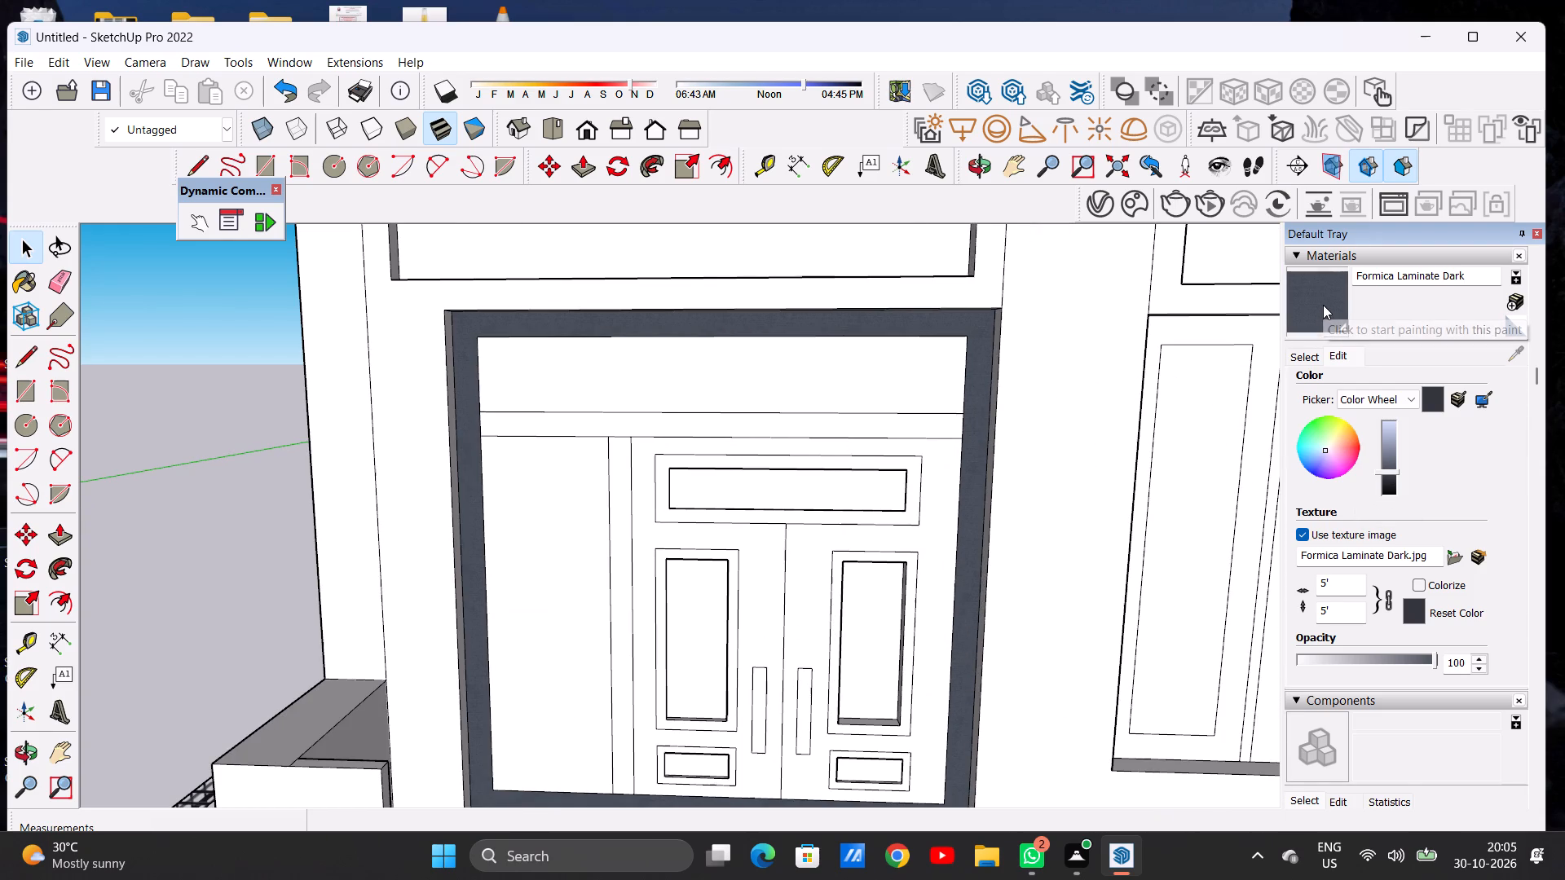
pyautogui.scroll(3, 584, 448)
pyautogui.scroll(-1, 586, 447)
pyautogui.scroll(3, 586, 447)
pyautogui.click(647, 419)
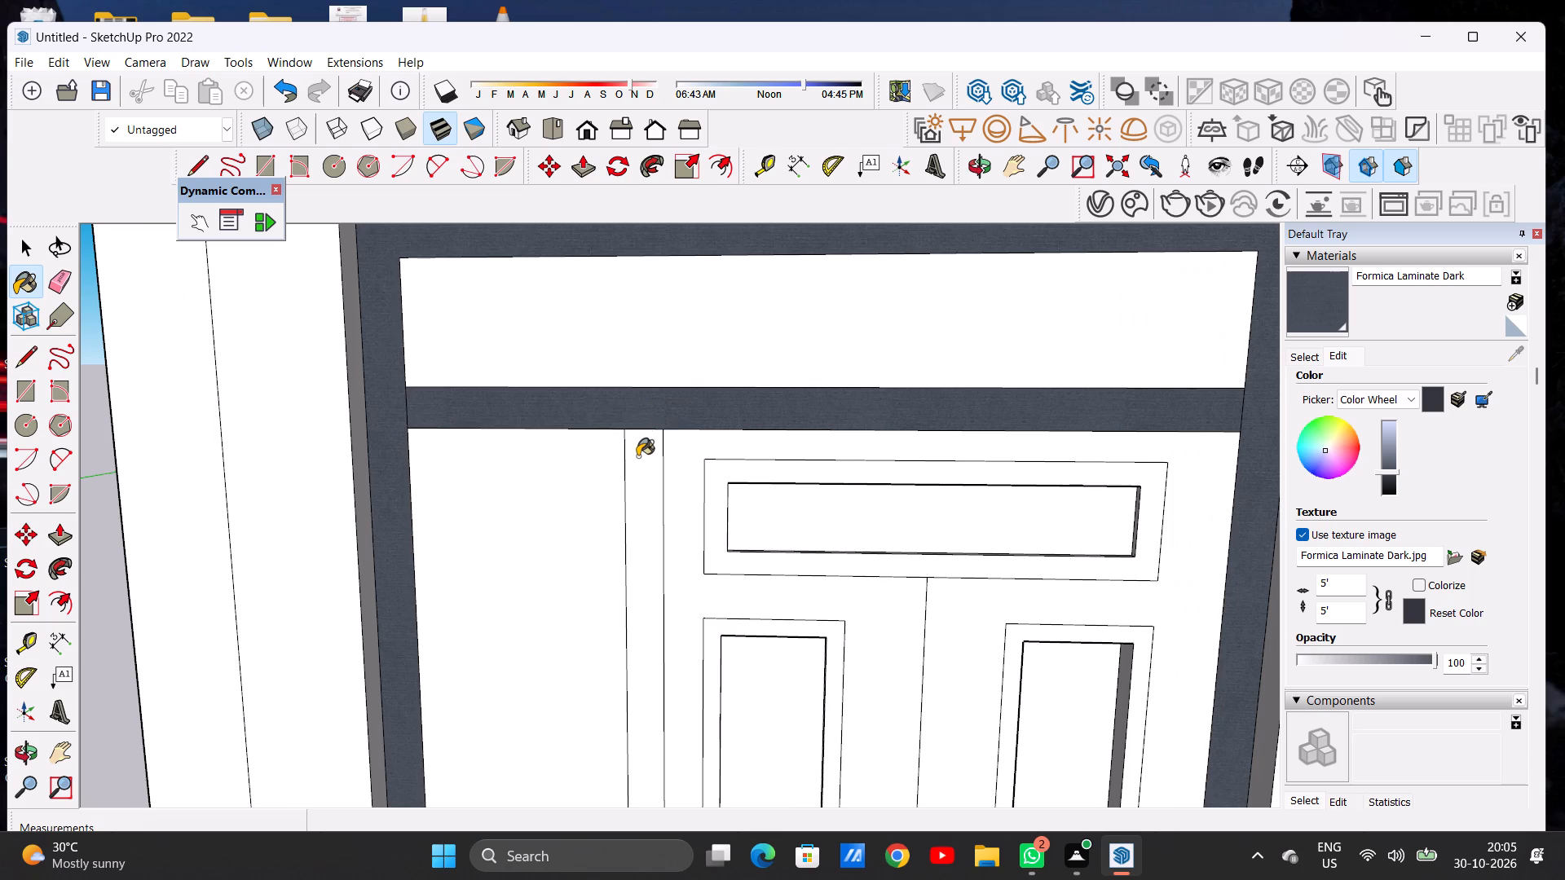
pyautogui.click(637, 456)
pyautogui.scroll(-14, 647, 443)
pyautogui.moveTo(681, 491); pyautogui.dragTo(699, 445, button='middle')
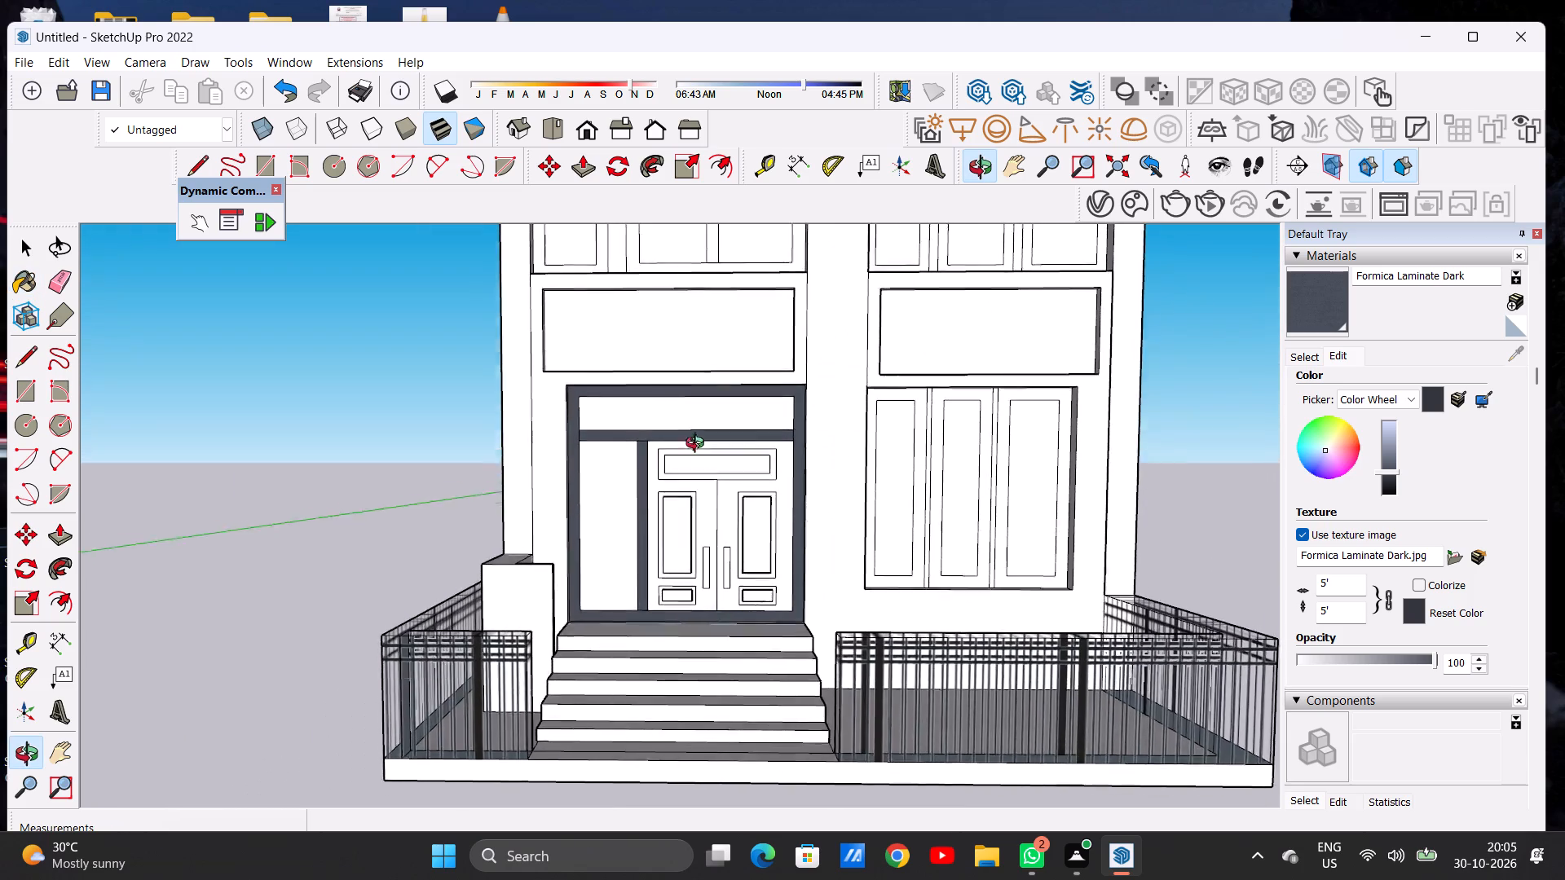
pyautogui.moveTo(699, 445); pyautogui.dragTo(677, 442, button='middle')
pyautogui.scroll(5, 677, 443)
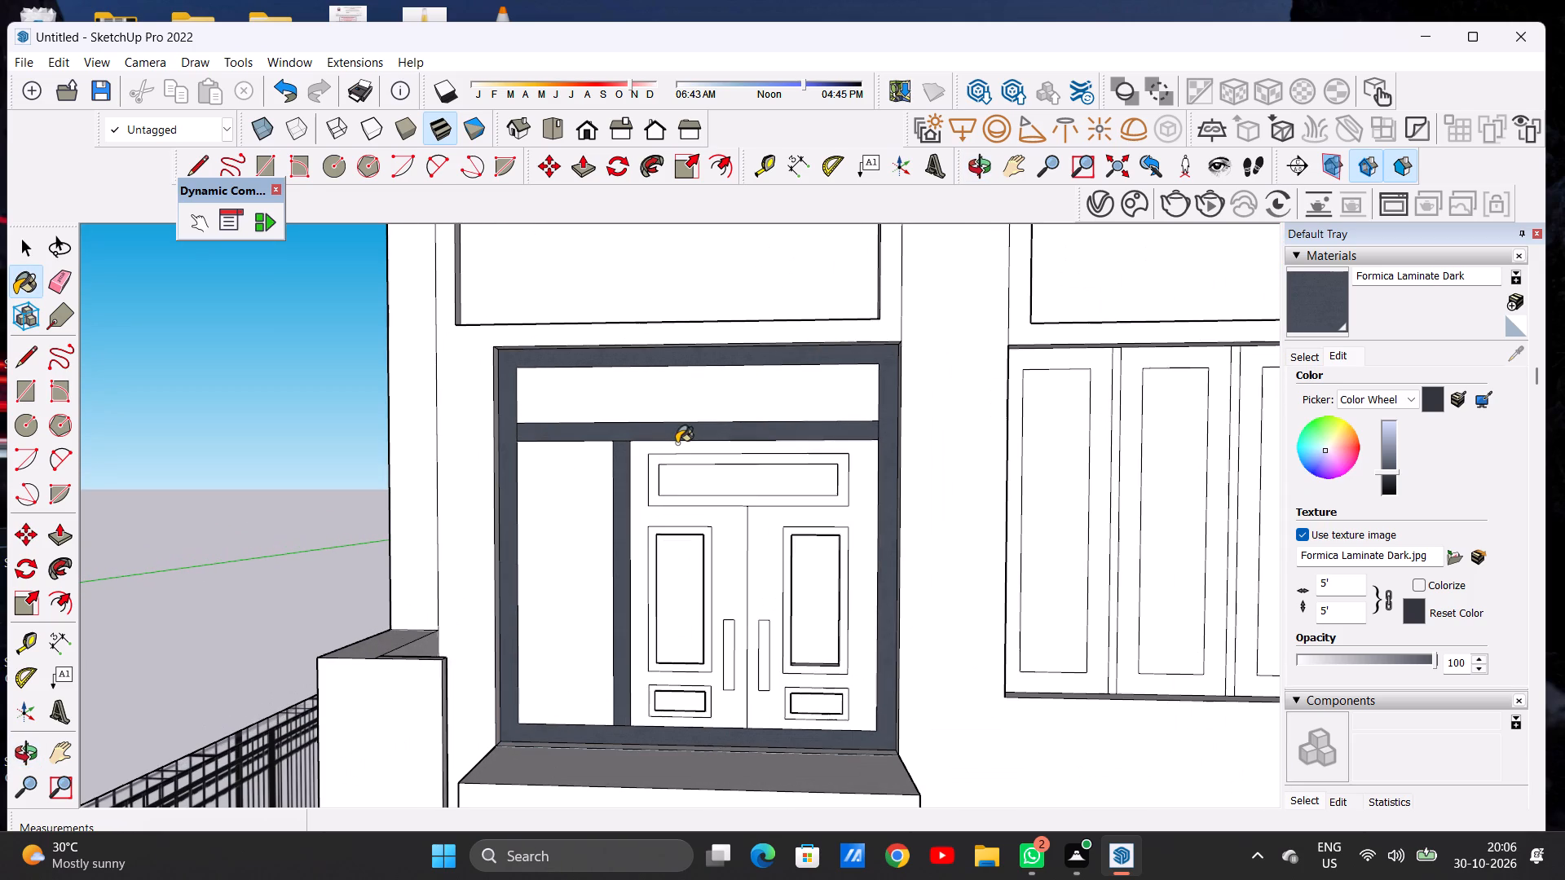
pyautogui.press('space')
# Paint the border around the long horizontal panel above the double doors with Wood Veneer 01 from the Wood materials.
pyautogui.scroll(-2, 677, 443)
pyautogui.moveTo(741, 419); pyautogui.dragTo(757, 411, button='middle')
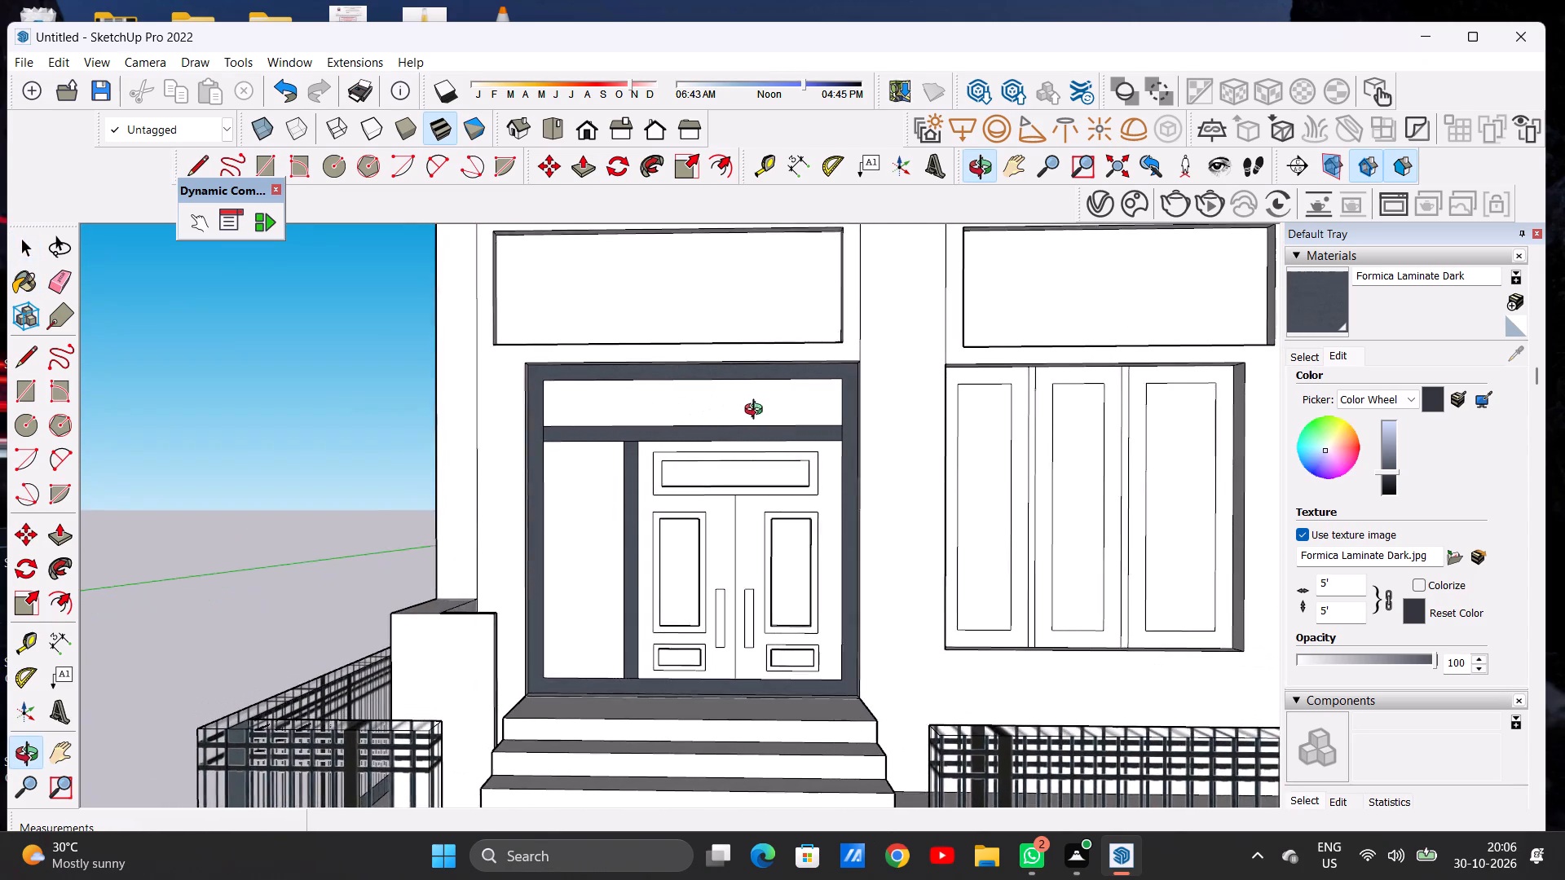
pyautogui.moveTo(757, 411); pyautogui.dragTo(758, 421, button='middle')
pyautogui.scroll(7, 781, 394)
pyautogui.scroll(-2, 791, 390)
pyautogui.scroll(1, 791, 390)
pyautogui.scroll(-3, 791, 390)
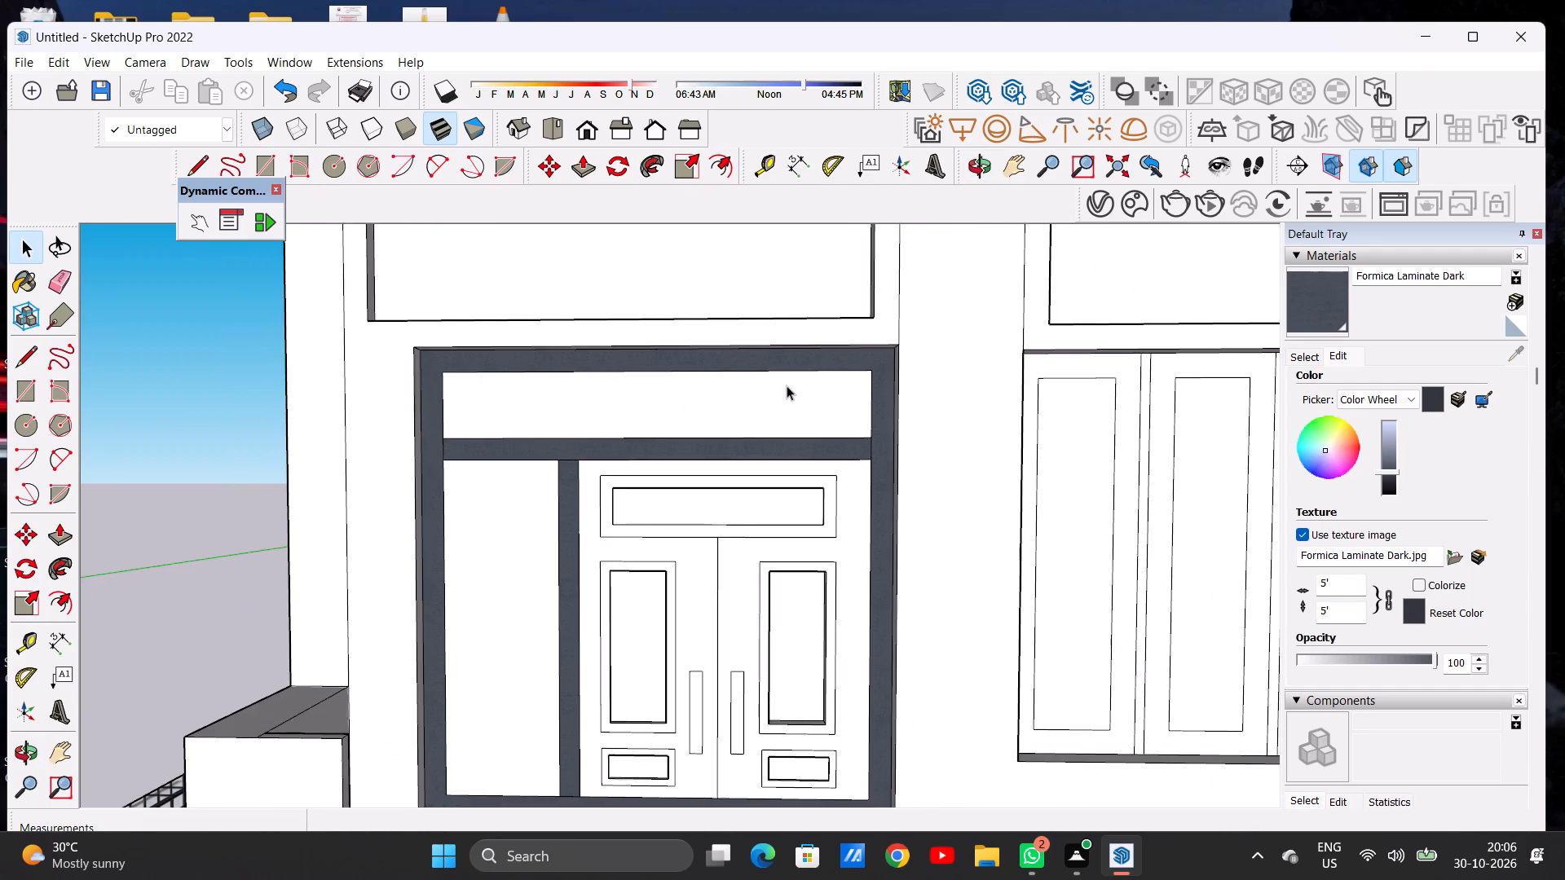
pyautogui.scroll(-4, 787, 385)
pyautogui.scroll(5, 824, 590)
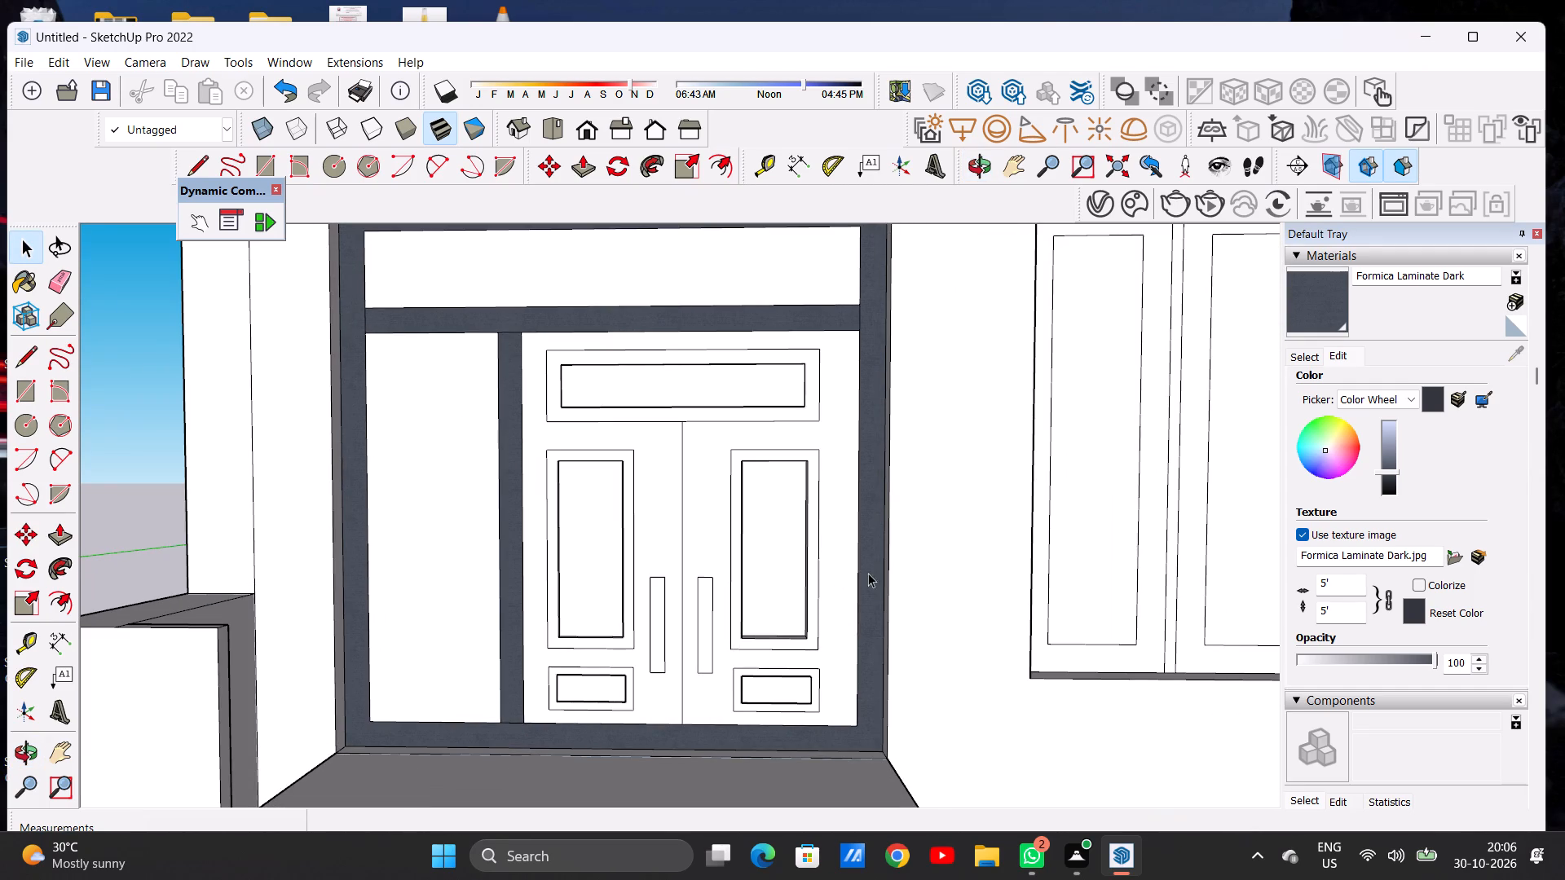
pyautogui.click(1295, 360)
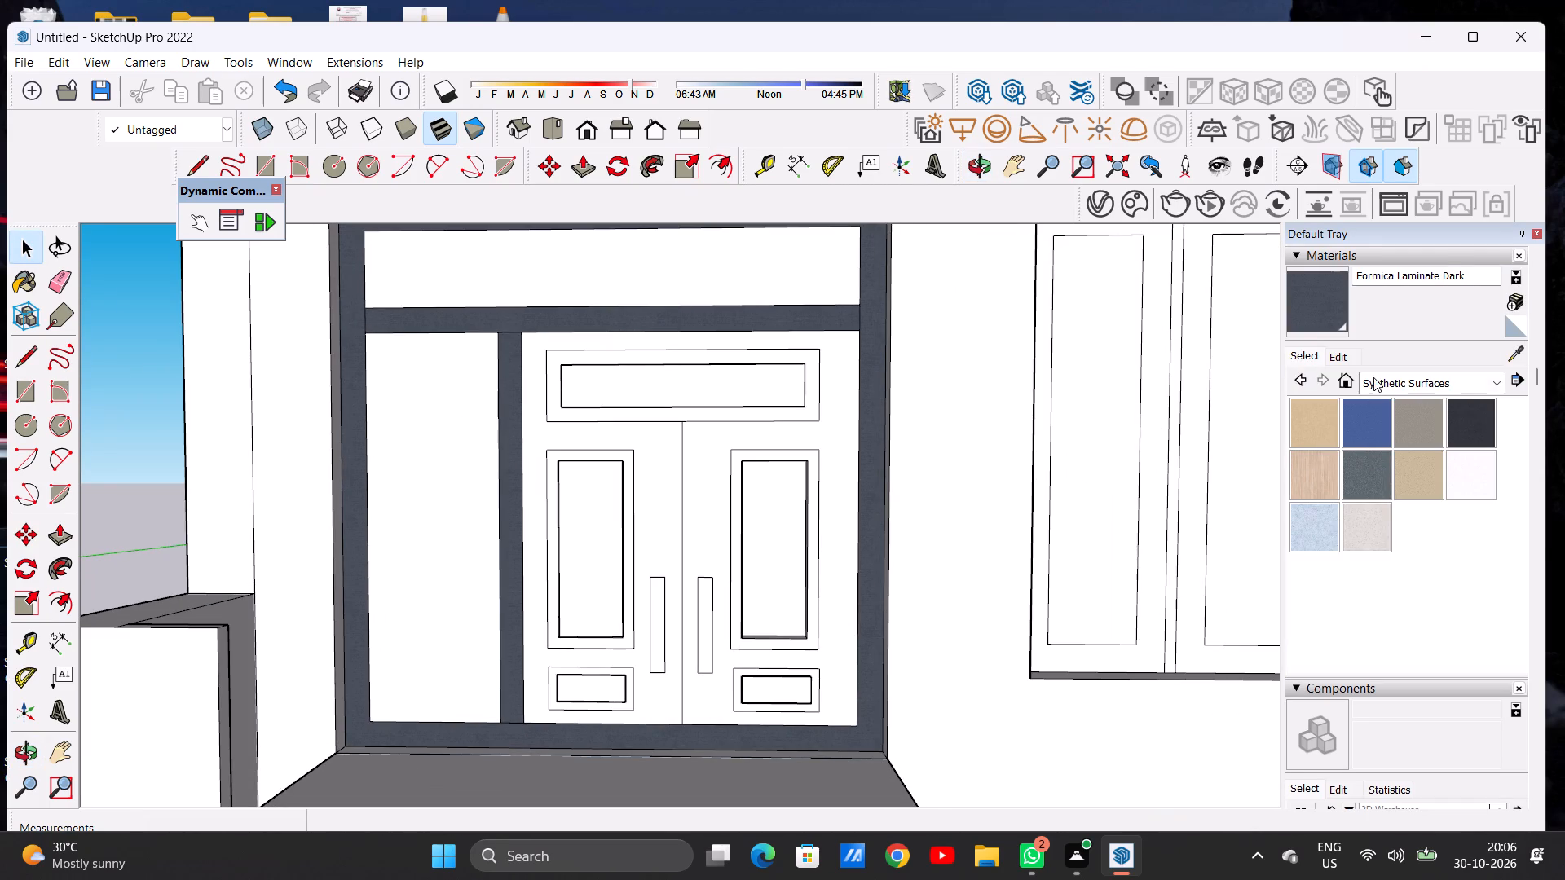
pyautogui.click(1373, 377)
pyautogui.click(1390, 650)
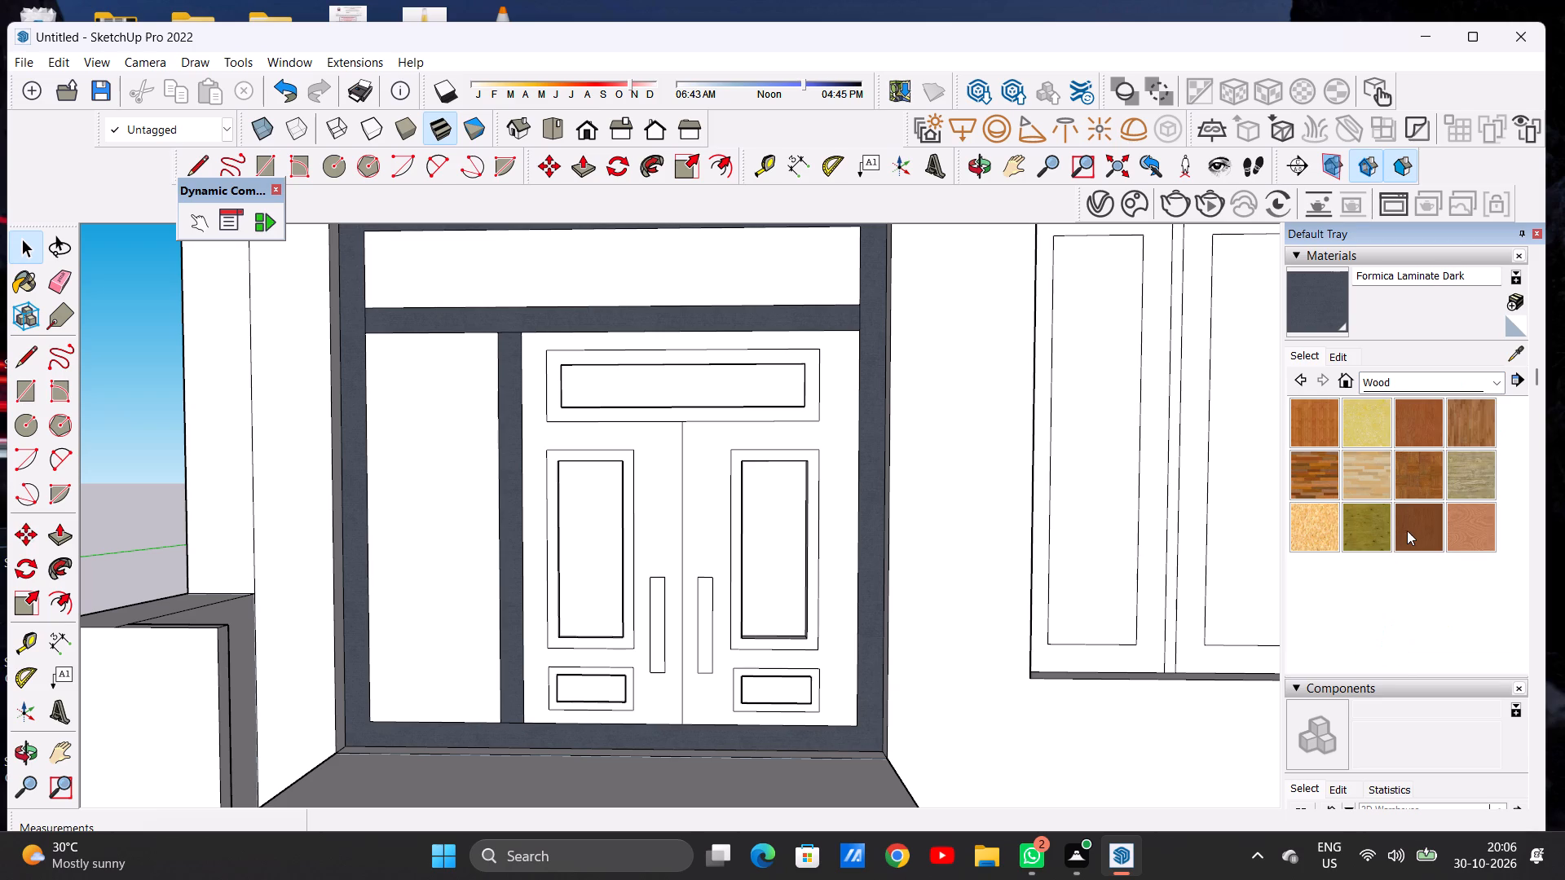
pyautogui.click(1413, 527)
pyautogui.scroll(6, 590, 389)
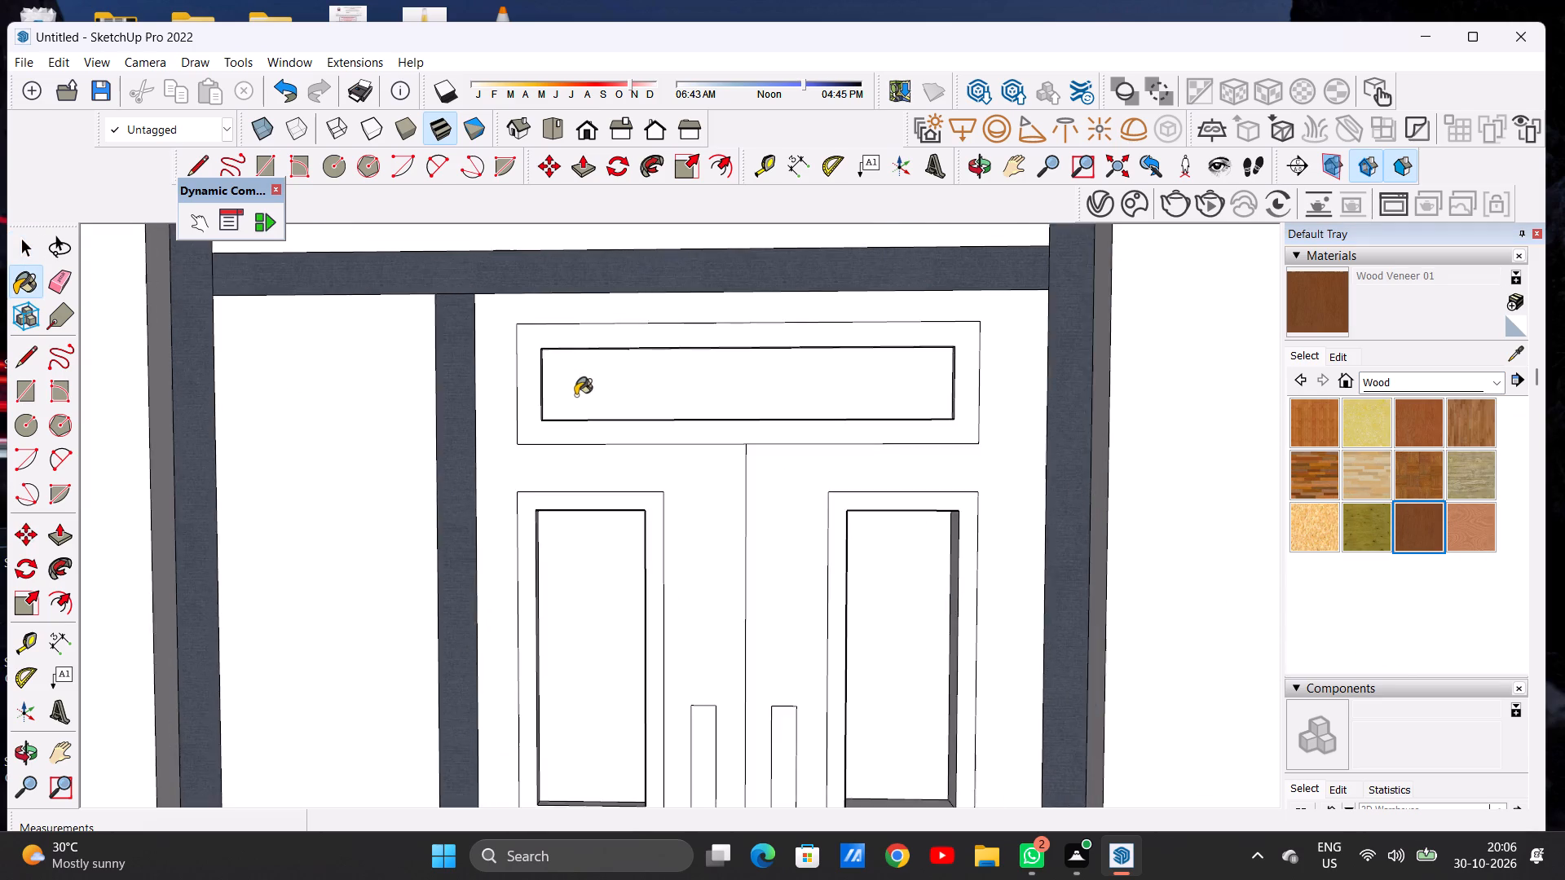
pyautogui.scroll(7, 575, 395)
pyautogui.click(525, 425)
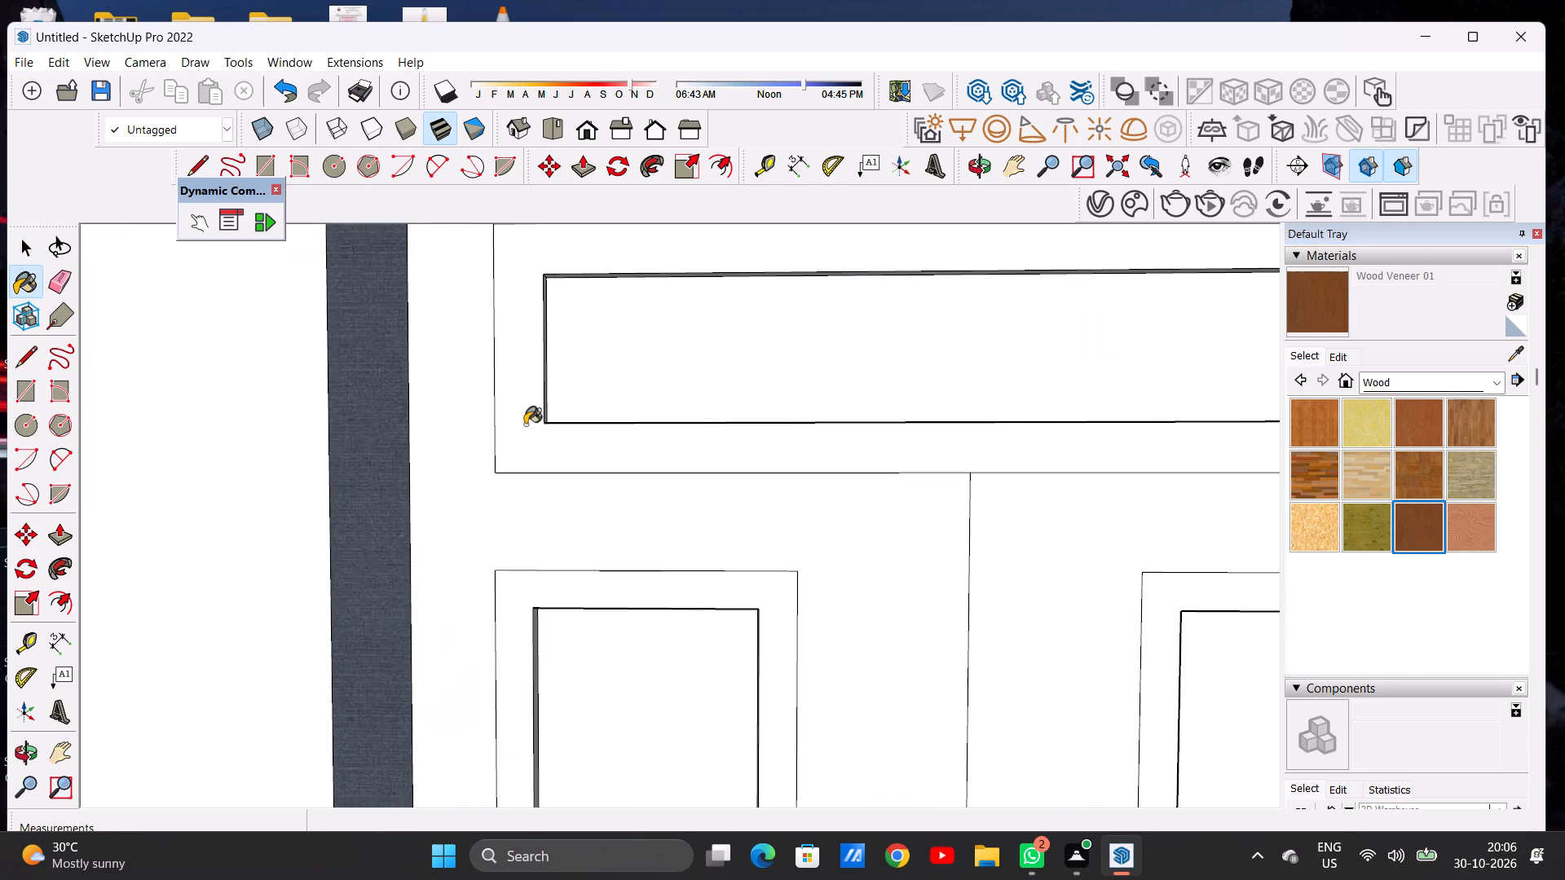
pyautogui.scroll(-4, 579, 424)
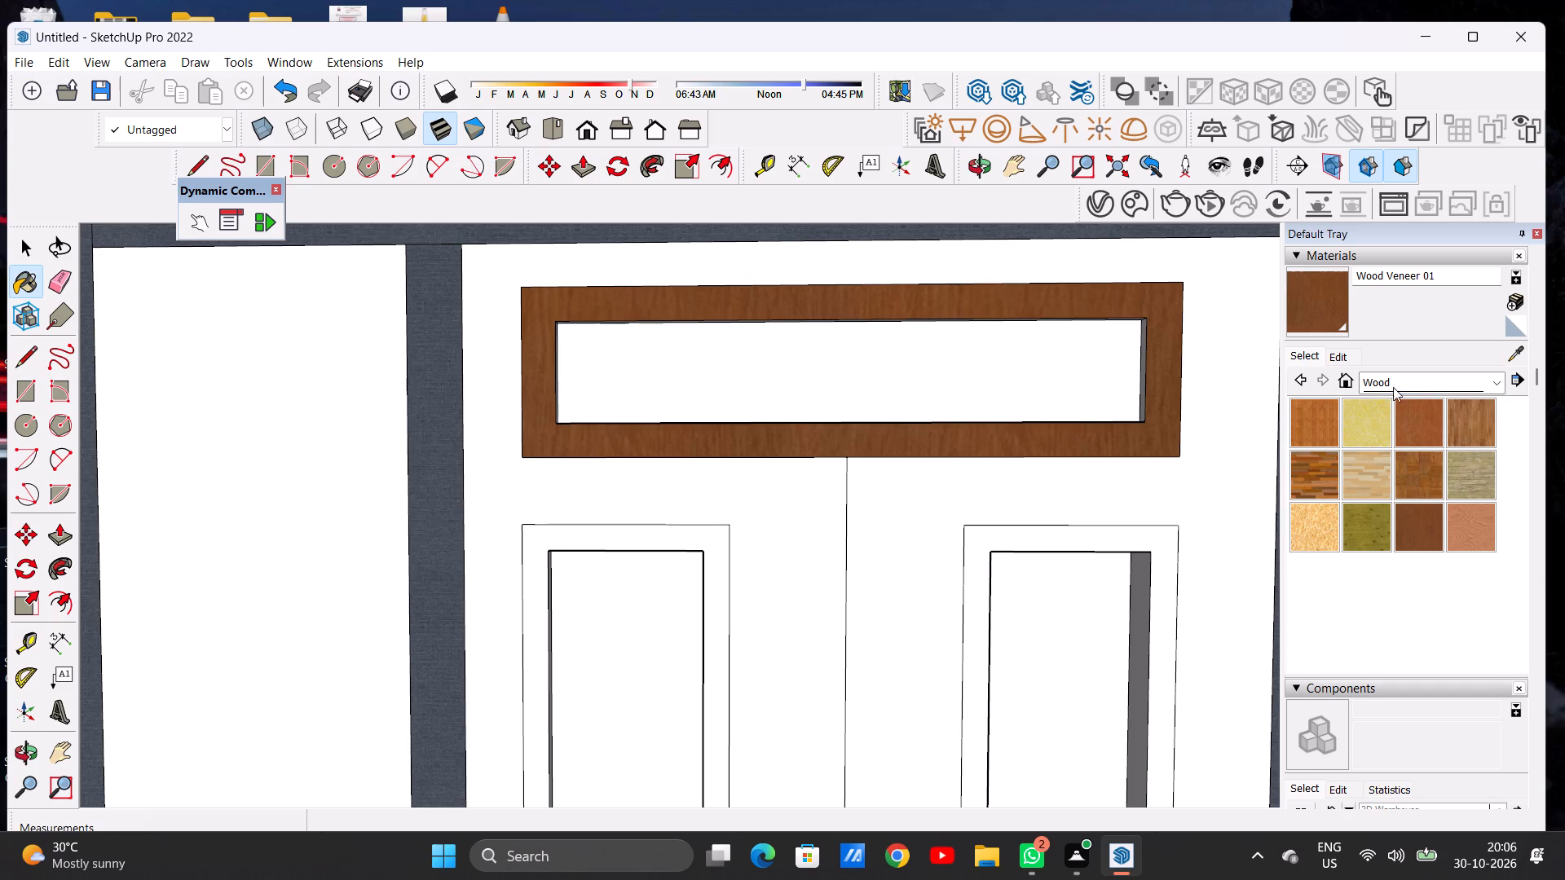
# Darken the Wood Veneer 01 material to a deep brown by adjusting its brightness.
pyautogui.click(1334, 362)
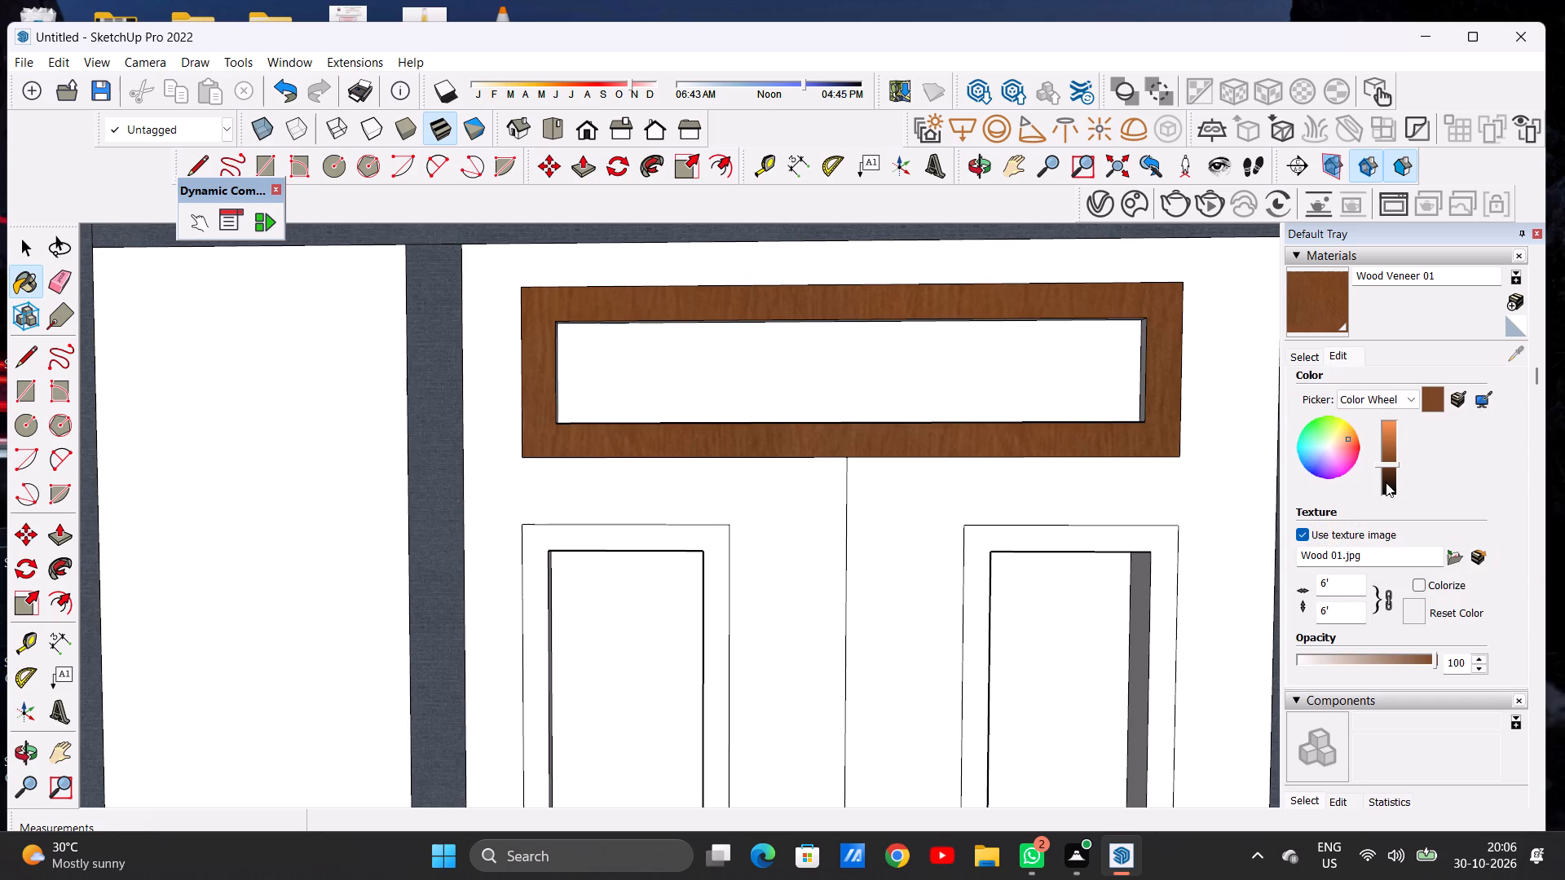
pyautogui.click(1386, 481)
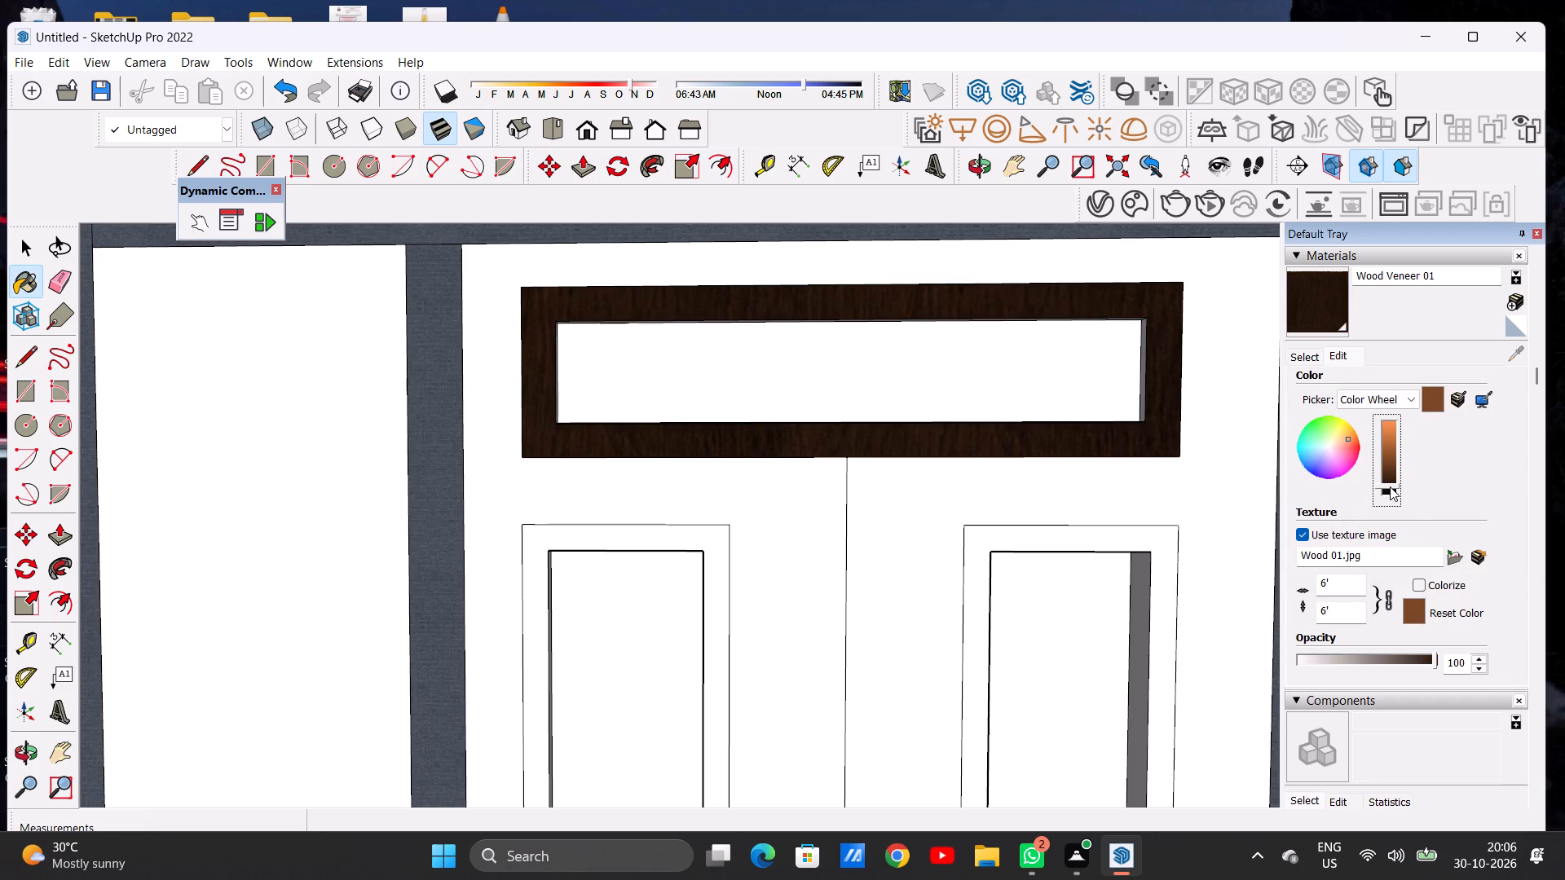
pyautogui.click(1390, 477)
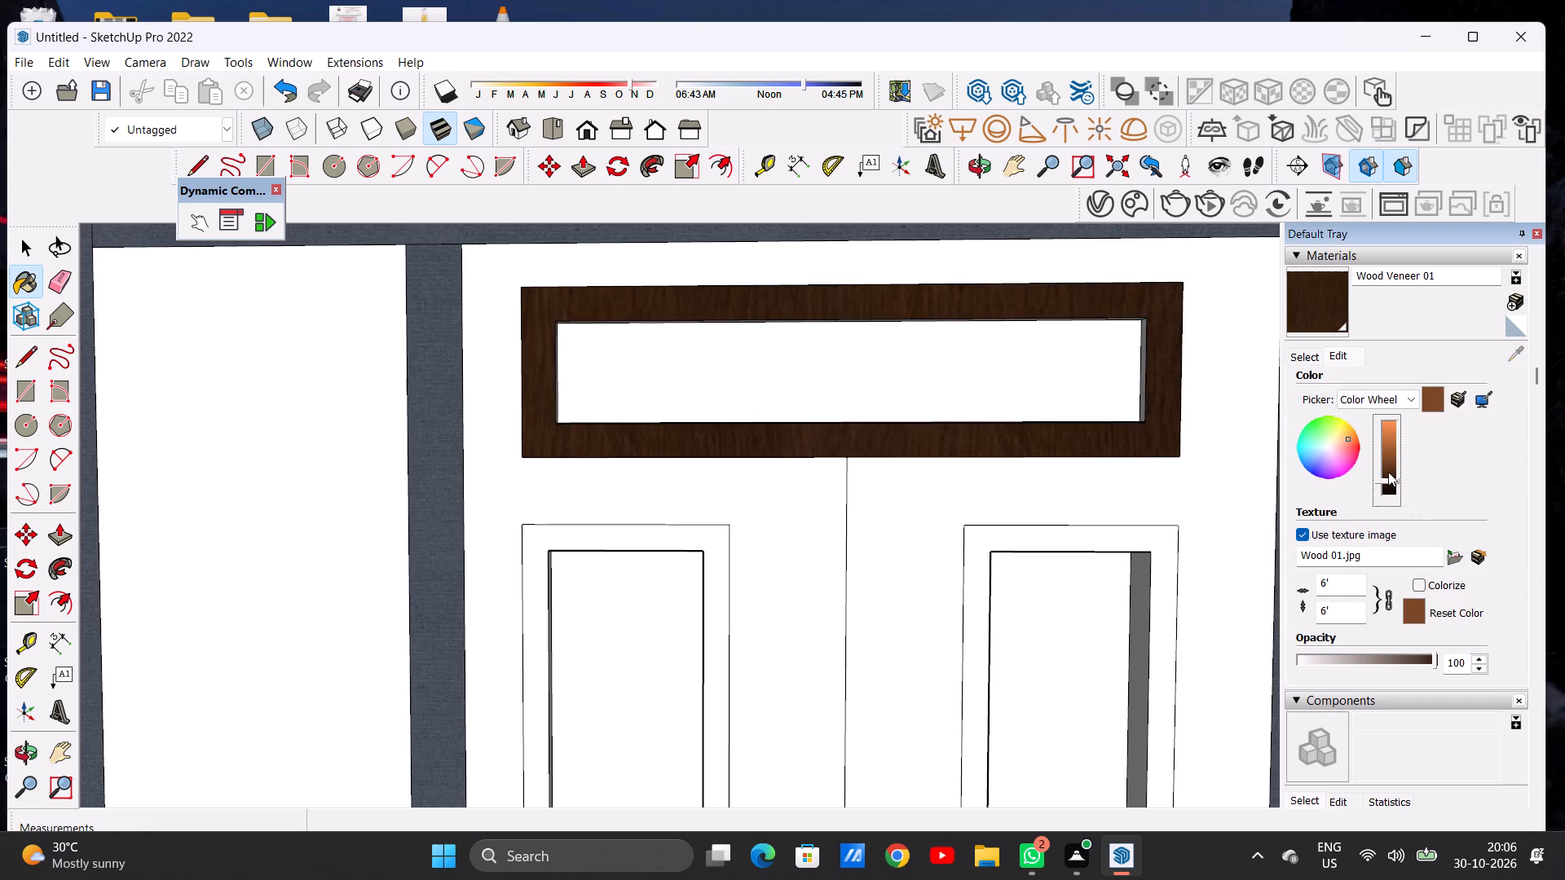
pyautogui.click(1388, 472)
# Paint the main surface of the double entrance doors with the darkened Wood Veneer 01.
pyautogui.scroll(-6, 762, 508)
pyautogui.scroll(7, 674, 450)
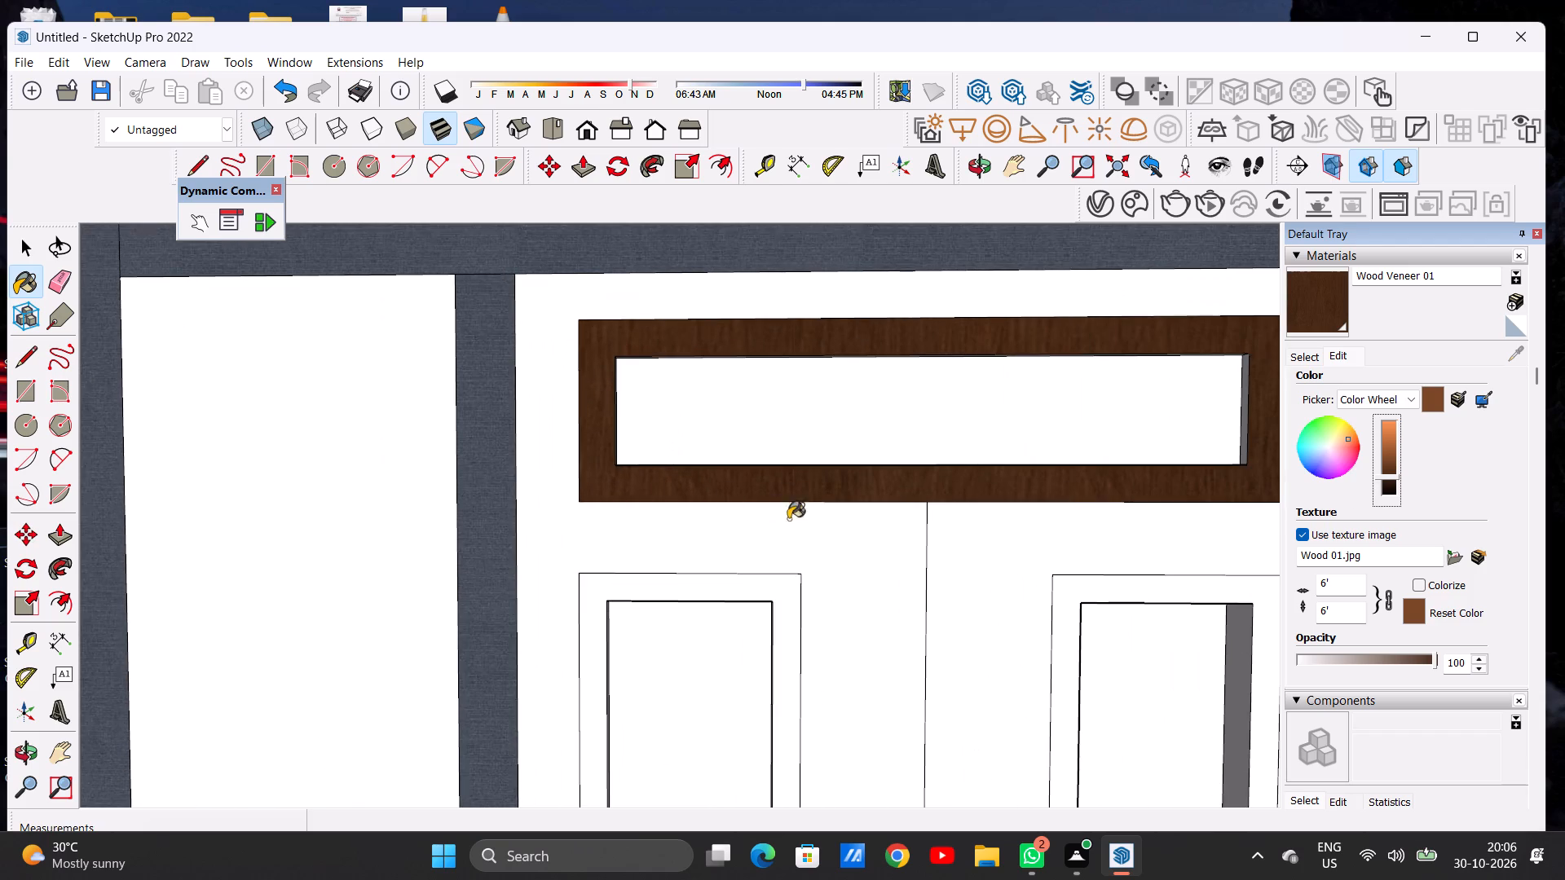
pyautogui.click(853, 526)
pyautogui.scroll(-20, 652, 477)
pyautogui.scroll(-6, 652, 477)
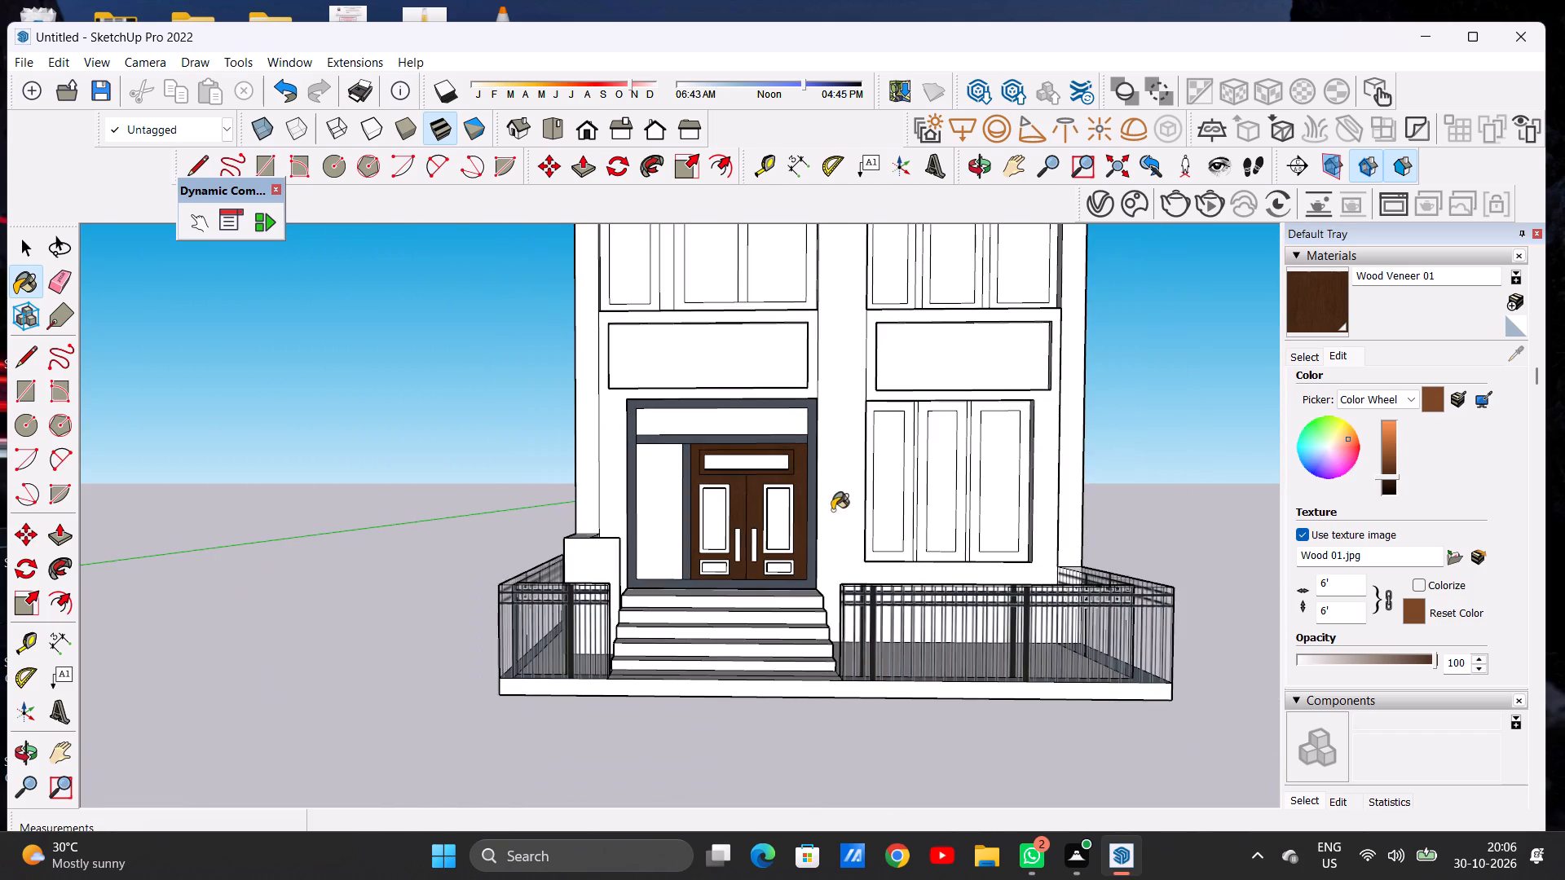
# Darken Wood Veneer 01 a little further and fine-tune its brightness against the entrance frame and facade.
pyautogui.scroll(2, 724, 522)
pyautogui.scroll(-1, 724, 521)
pyautogui.scroll(15, 724, 521)
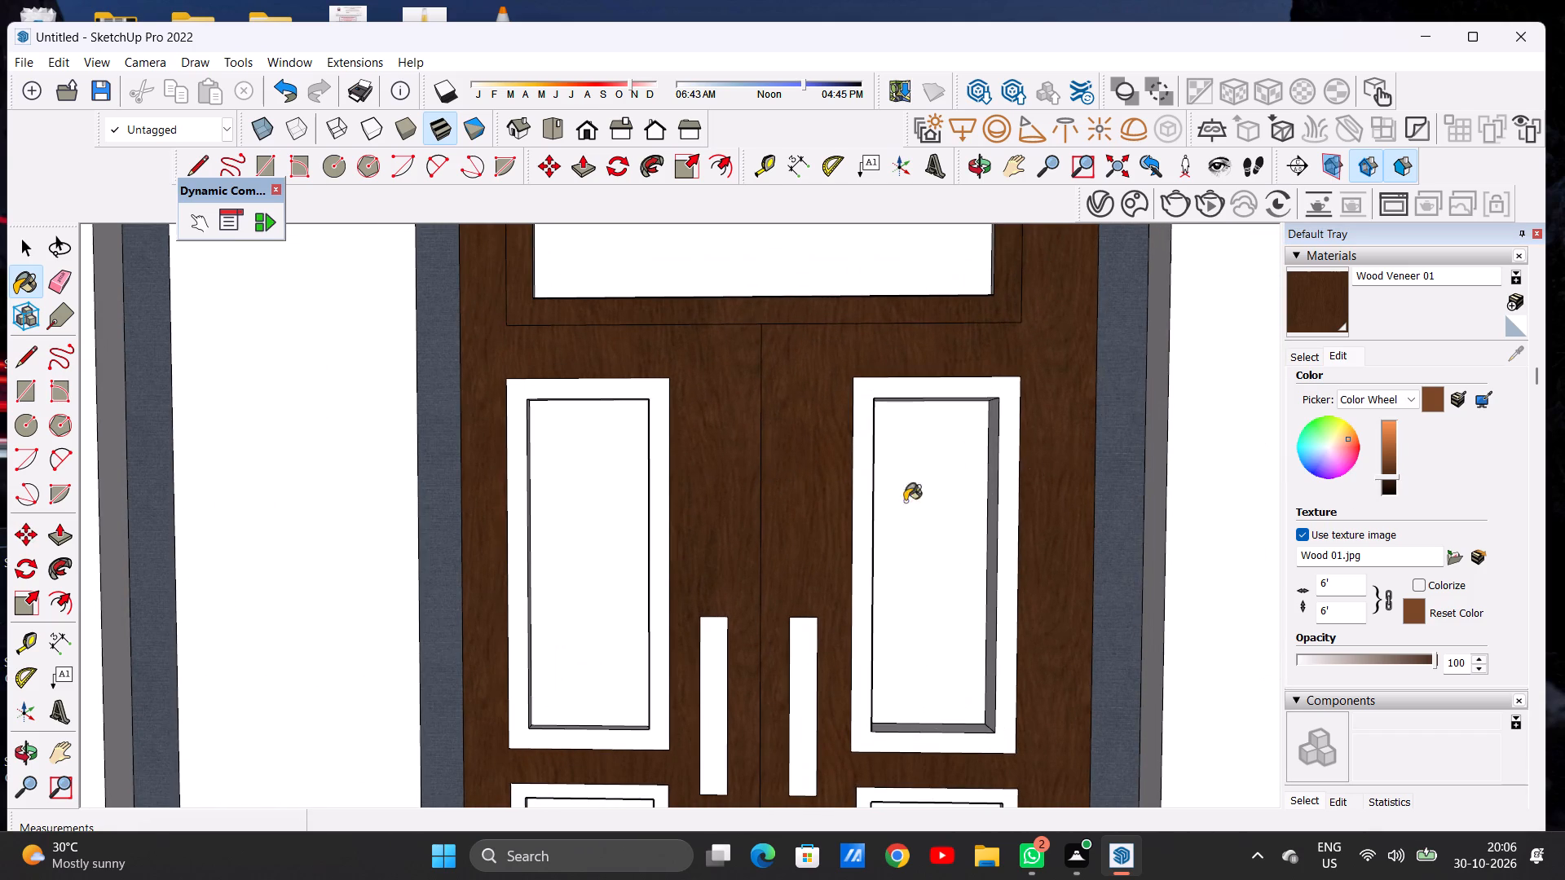
pyautogui.click(1385, 479)
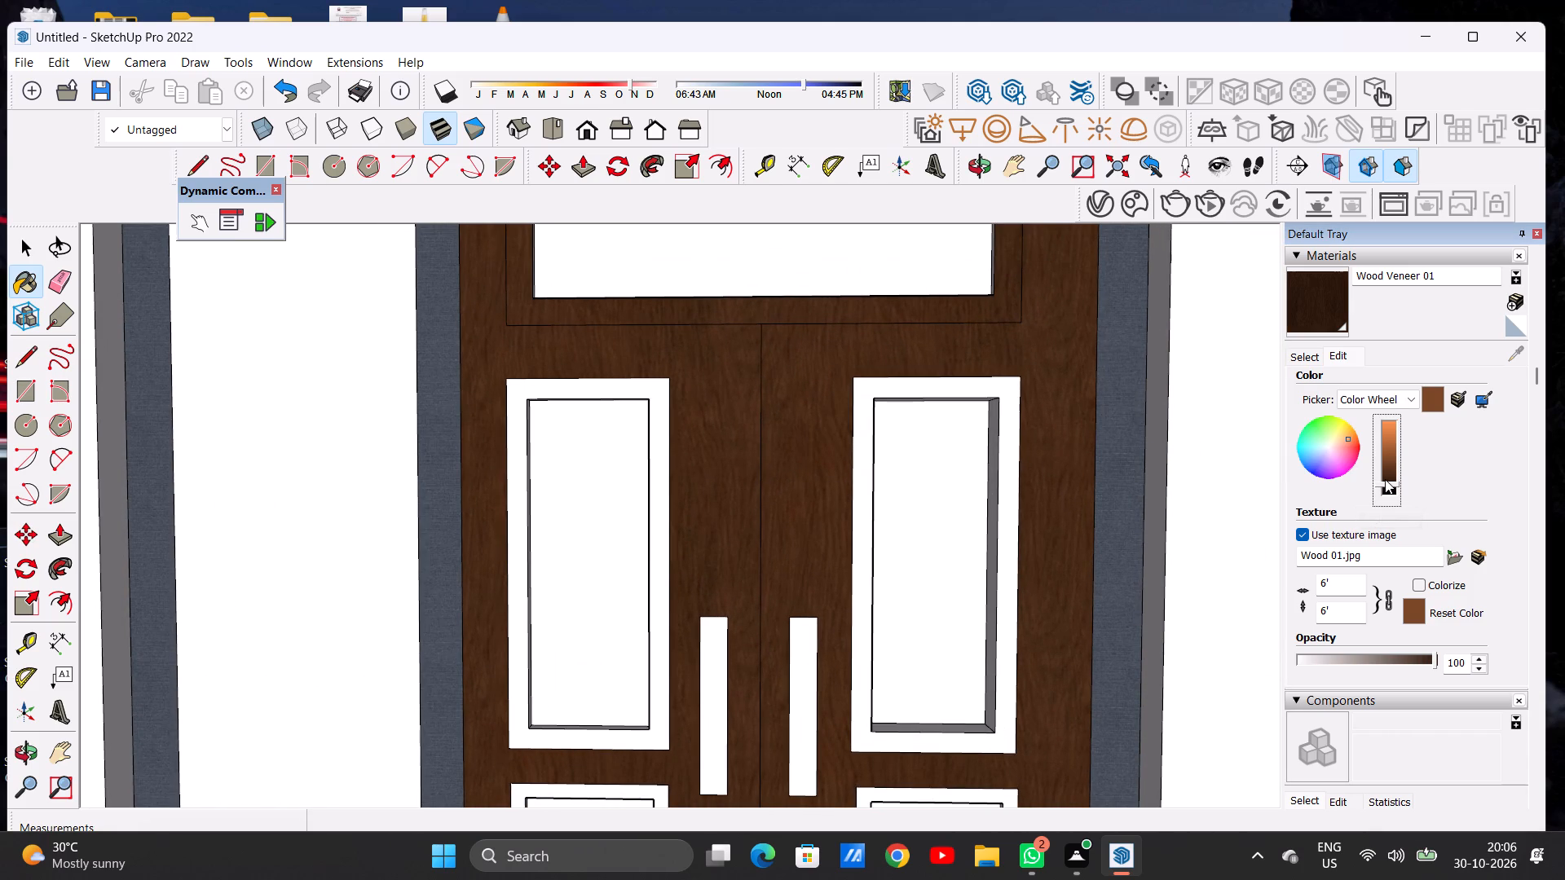
pyautogui.scroll(-16, 733, 495)
pyautogui.scroll(5, 787, 485)
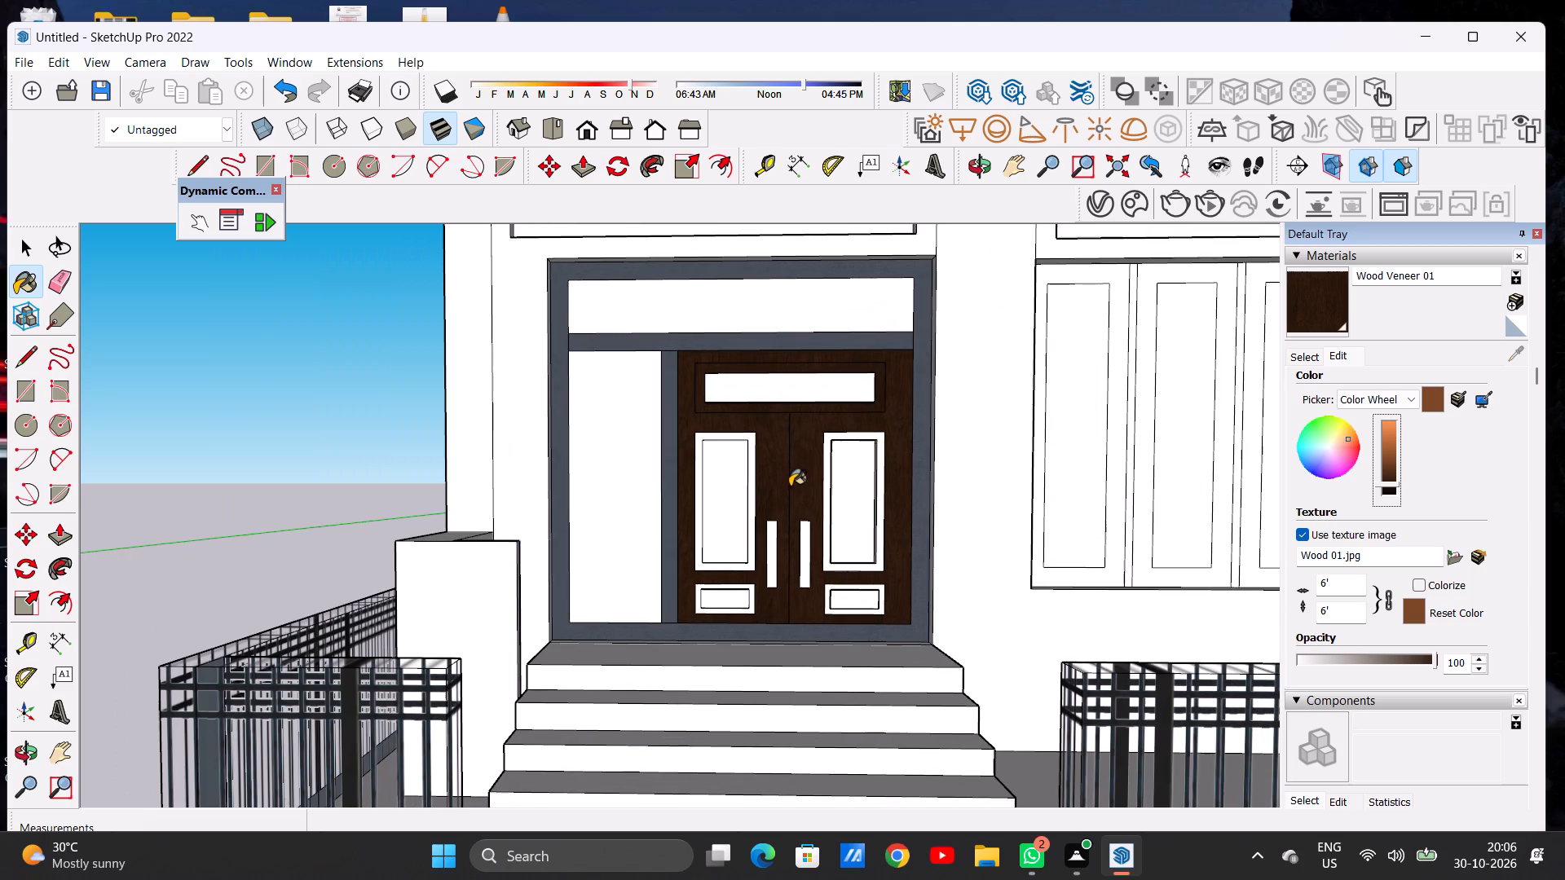
pyautogui.click(1386, 477)
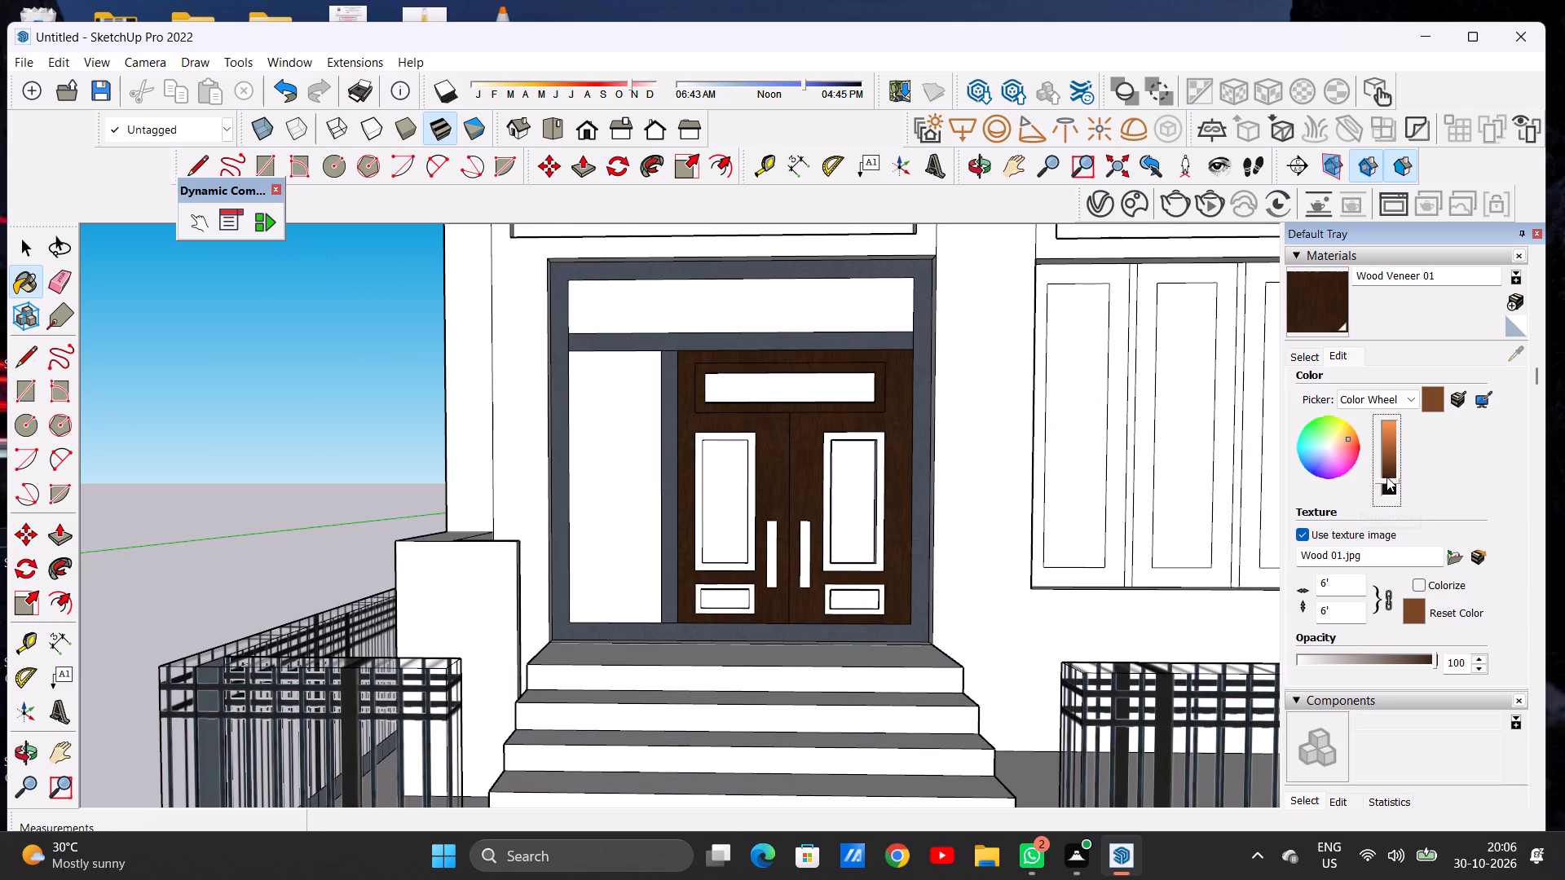
# Lighten the Wood Veneer 01 material slightly and check its tone on the double doors.
pyautogui.click(1386, 473)
pyautogui.scroll(6, 798, 527)
pyautogui.scroll(8, 637, 490)
pyautogui.scroll(-8, 661, 507)
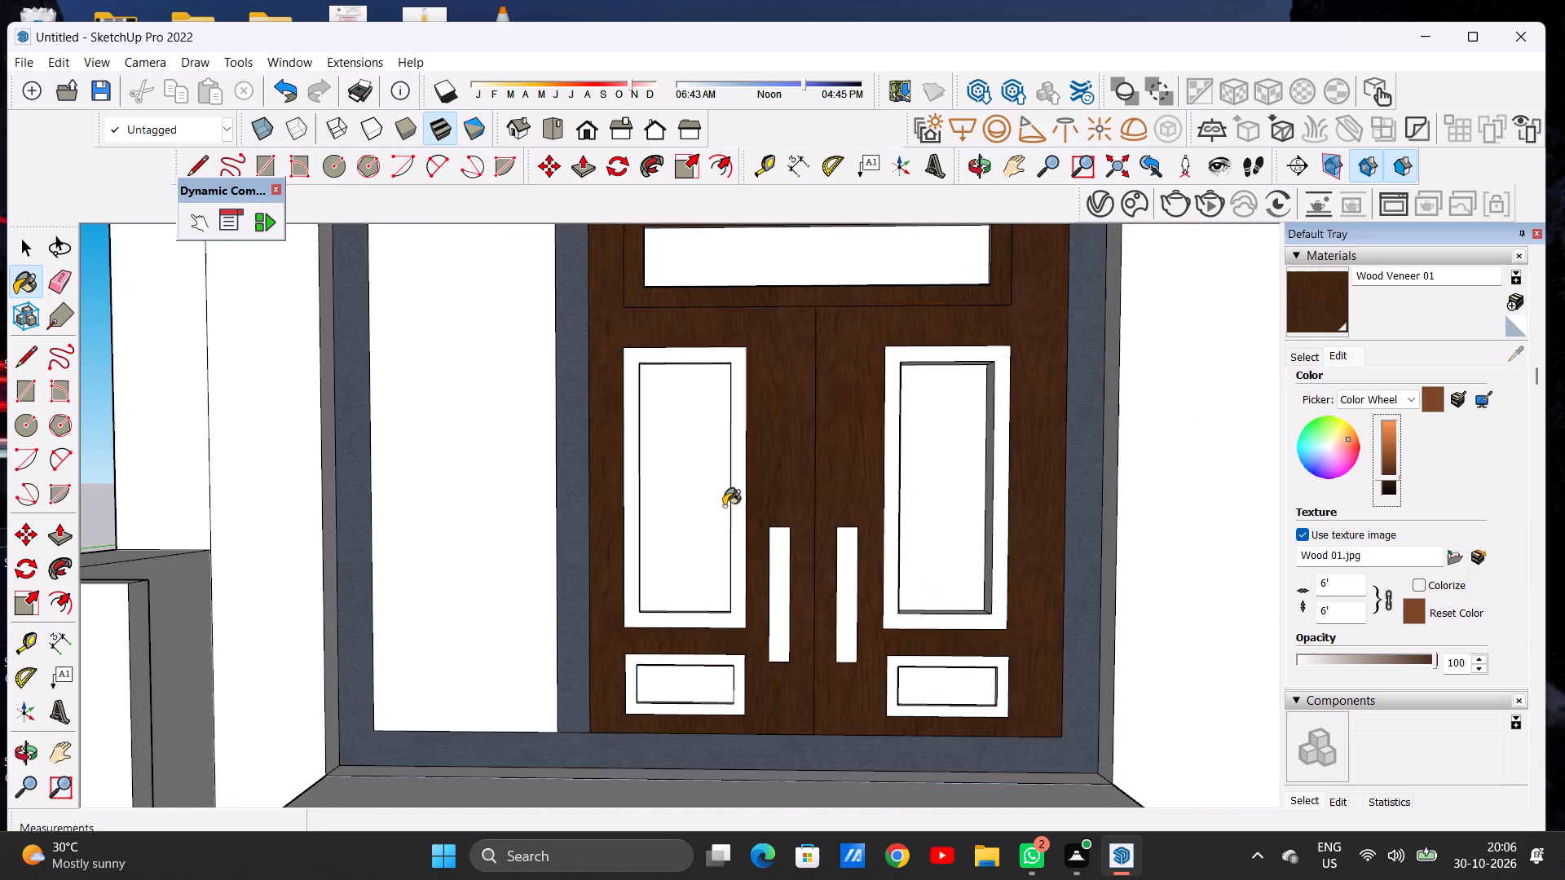
pyautogui.scroll(-5, 724, 506)
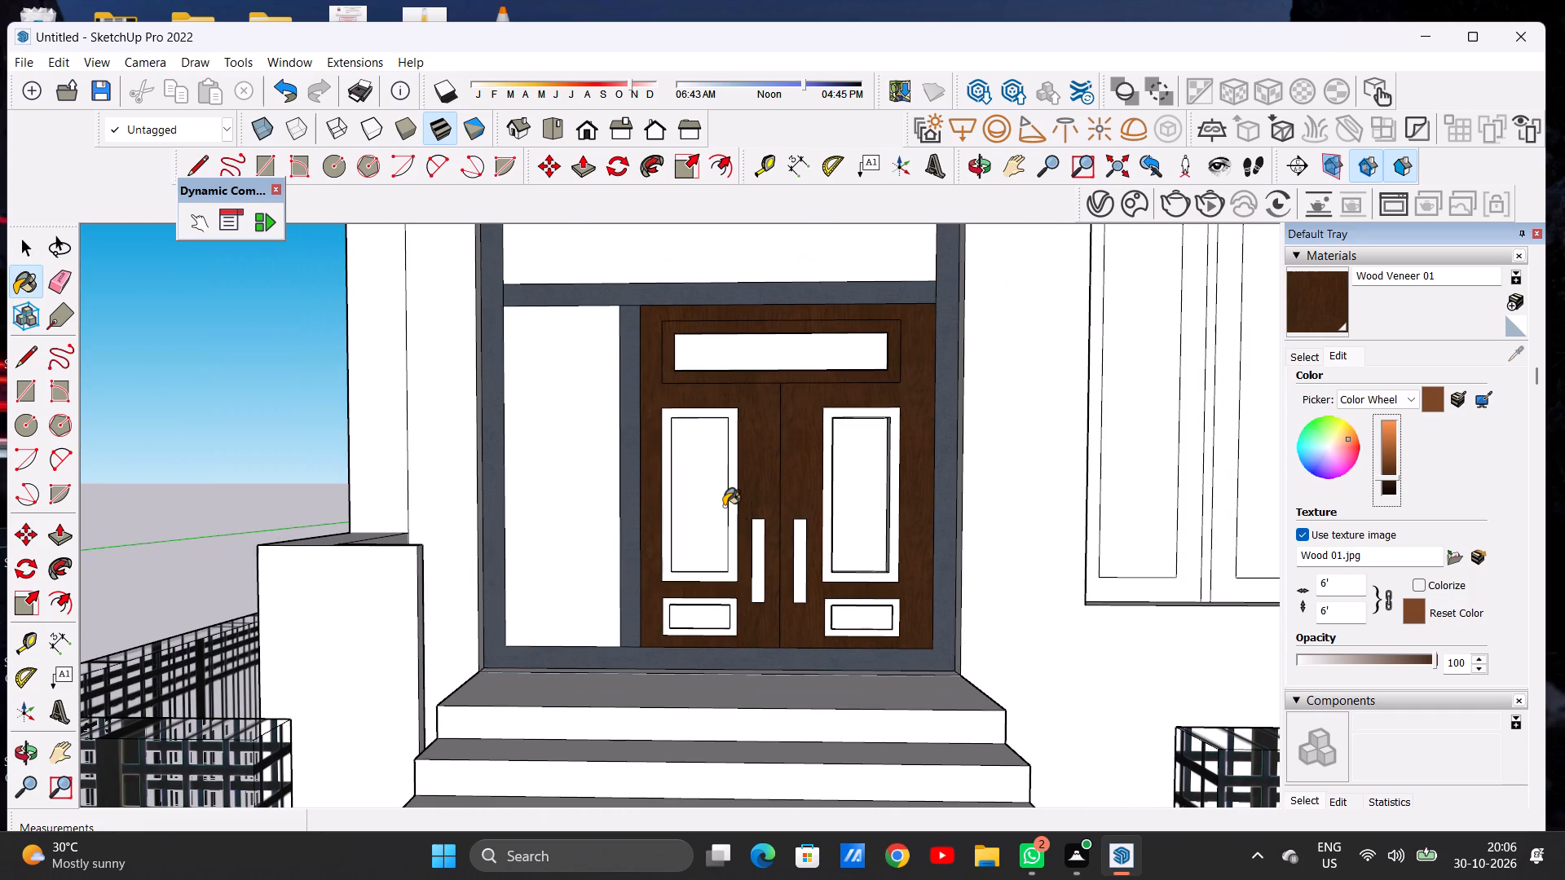
# Paint the tall recessed panels and their borders on both door leaves with Wood Veneer 01.
pyautogui.scroll(6, 724, 506)
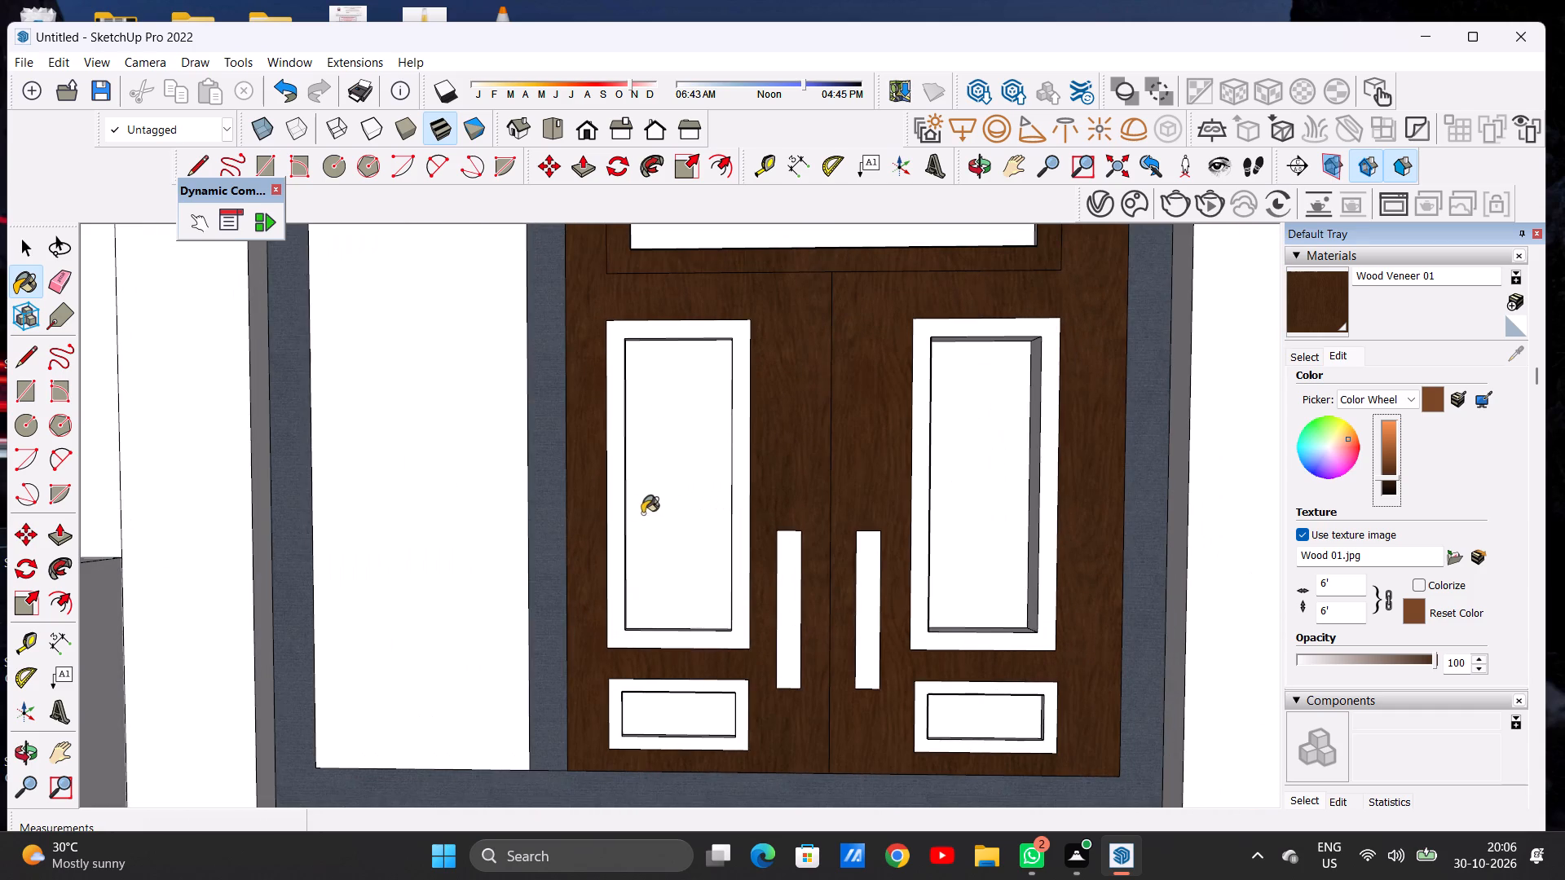
pyautogui.click(617, 518)
pyautogui.click(672, 506)
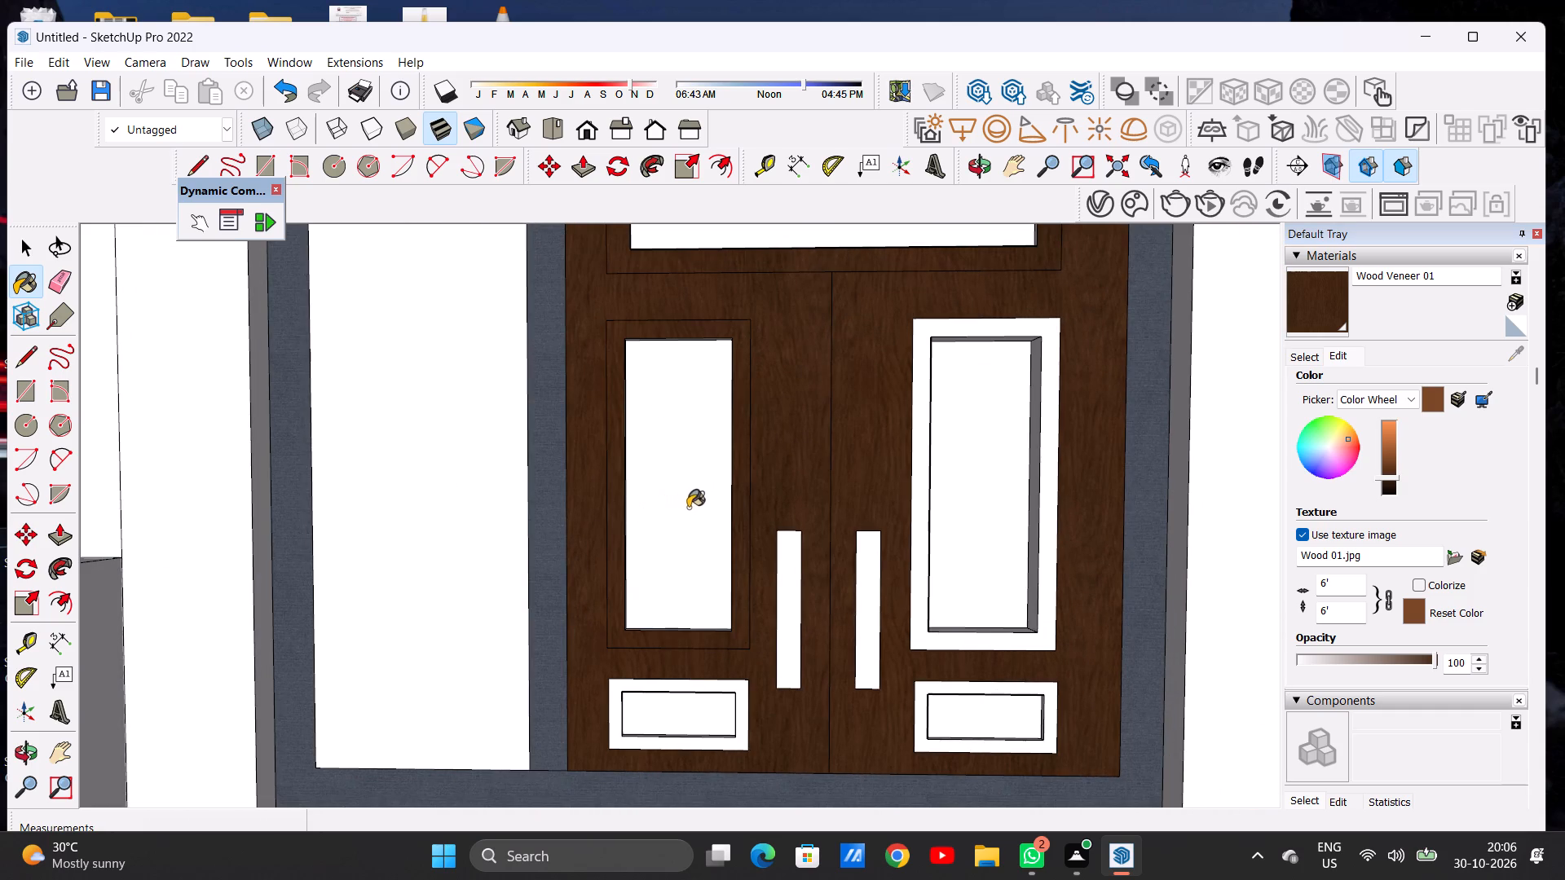
pyautogui.click(999, 498)
pyautogui.click(919, 499)
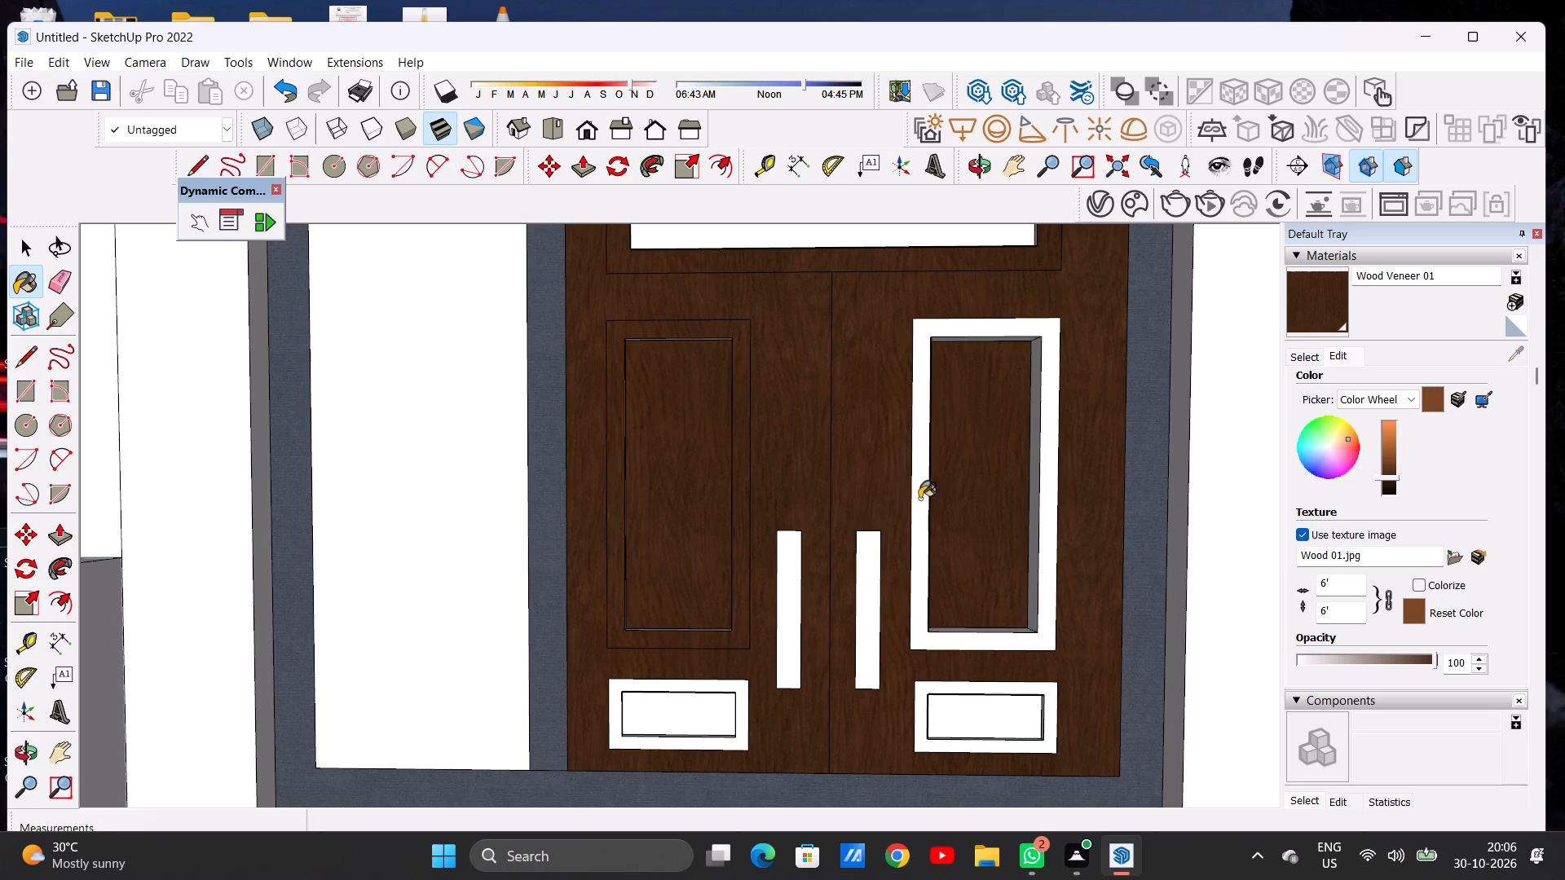
# Paint the small lower panels and their borders on both door leaves with Wood Veneer 01.
pyautogui.click(976, 713)
pyautogui.click(933, 696)
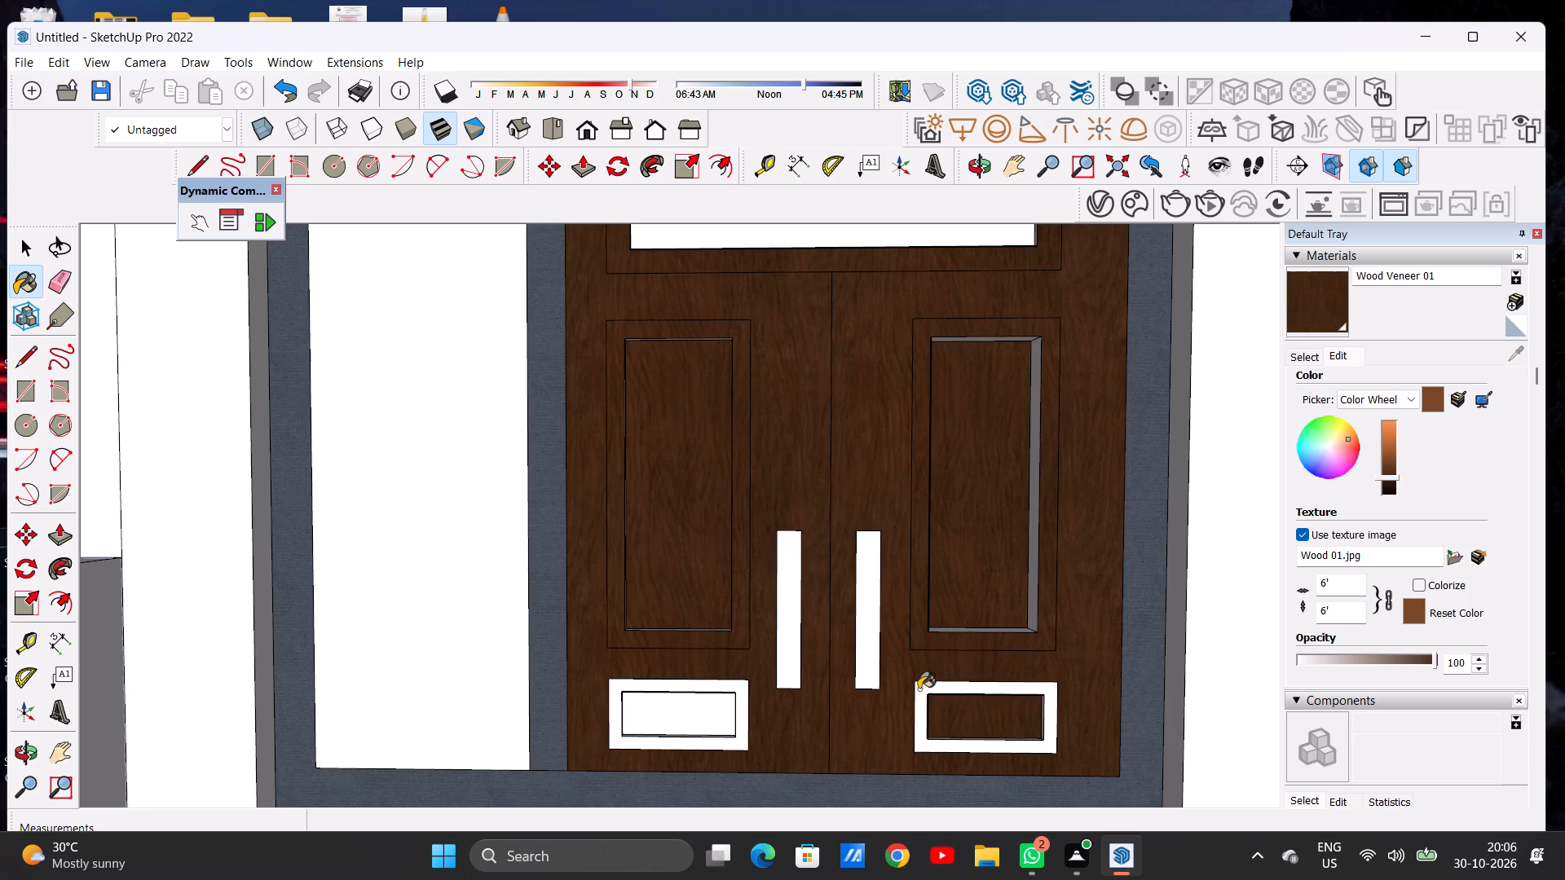
pyautogui.click(919, 689)
pyautogui.scroll(7, 680, 732)
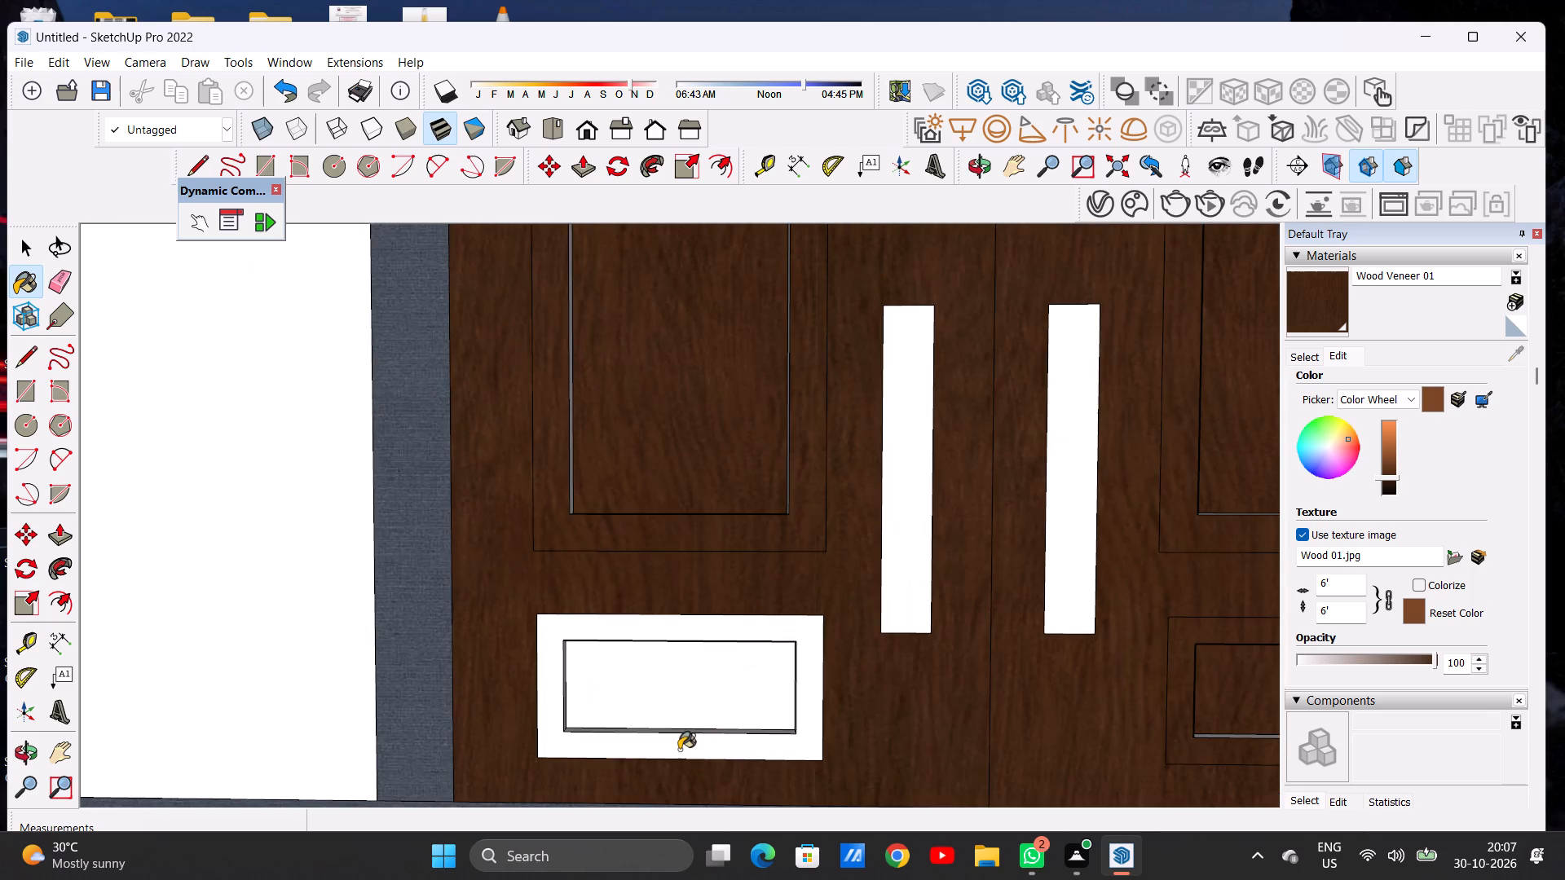
pyautogui.scroll(6, 679, 750)
pyautogui.click(679, 750)
pyautogui.click(681, 668)
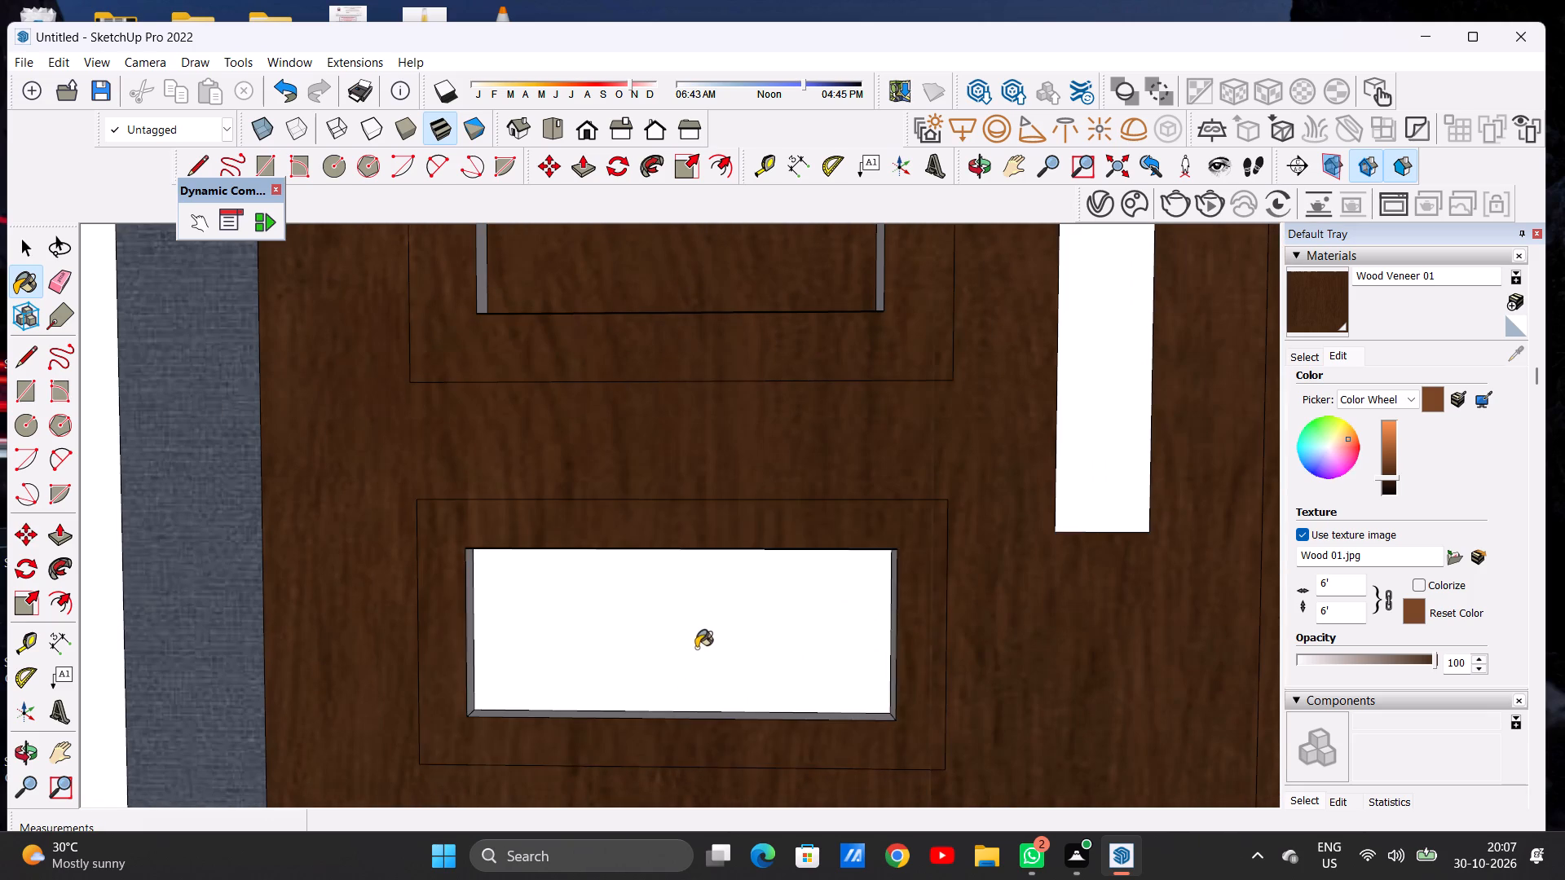
# Paint the left and bottom inner edges of the left door's tall panel recess with Wood Veneer 01.
pyautogui.scroll(-19, 698, 649)
pyautogui.moveTo(719, 508); pyautogui.dragTo(471, 519, button='middle')
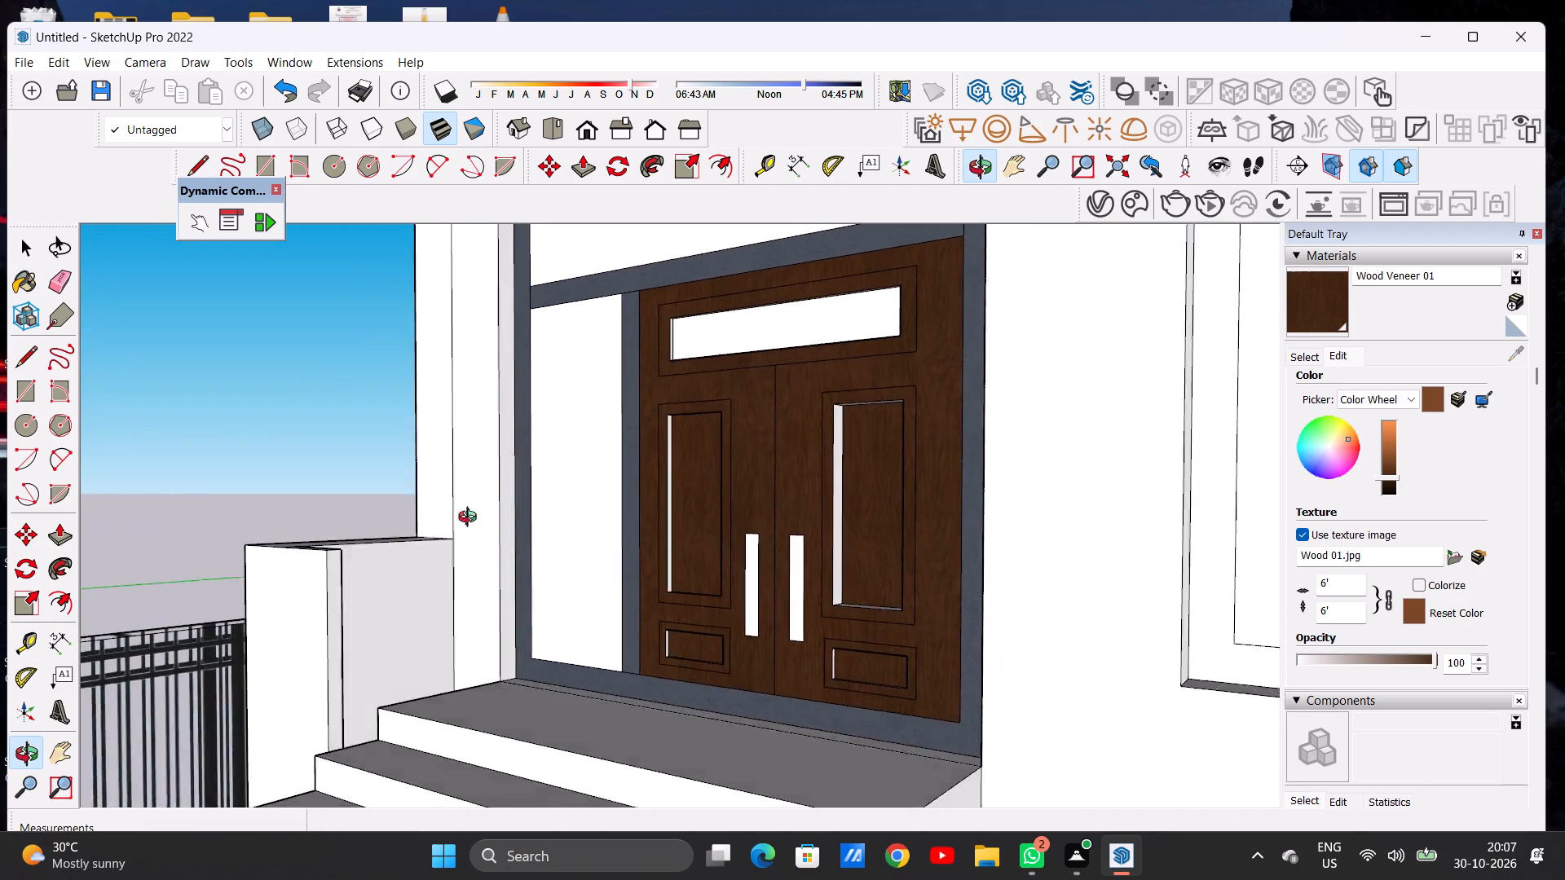
pyautogui.moveTo(471, 519); pyautogui.dragTo(456, 557, button='middle')
pyautogui.scroll(11, 671, 553)
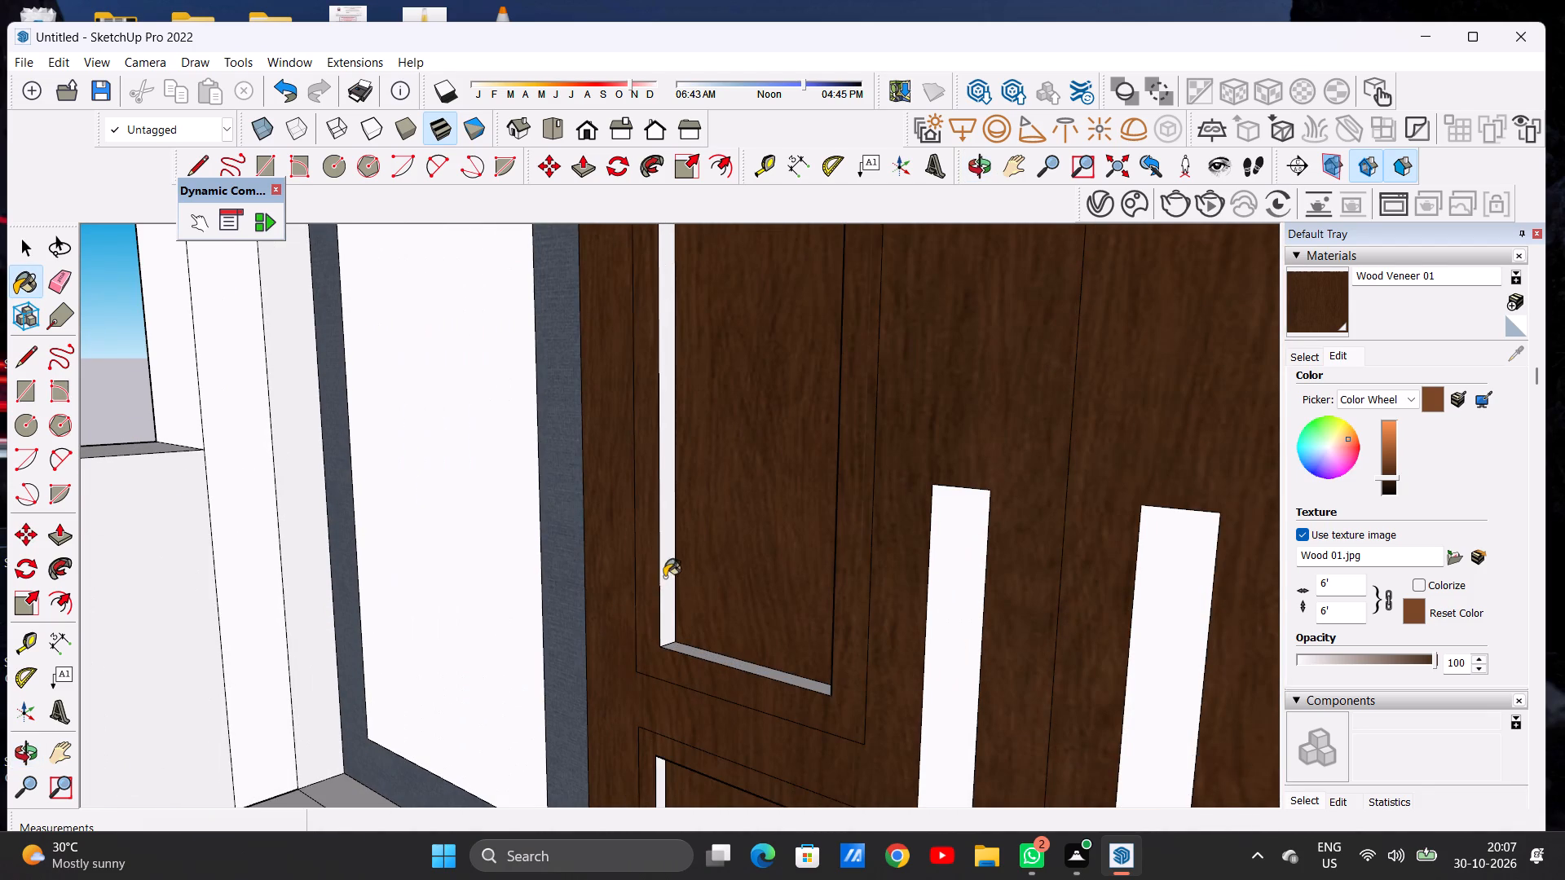
pyautogui.click(668, 575)
pyautogui.moveTo(709, 640); pyautogui.dragTo(725, 715, button='middle')
pyautogui.scroll(2, 729, 683)
pyautogui.scroll(-1, 729, 683)
pyautogui.scroll(5, 729, 683)
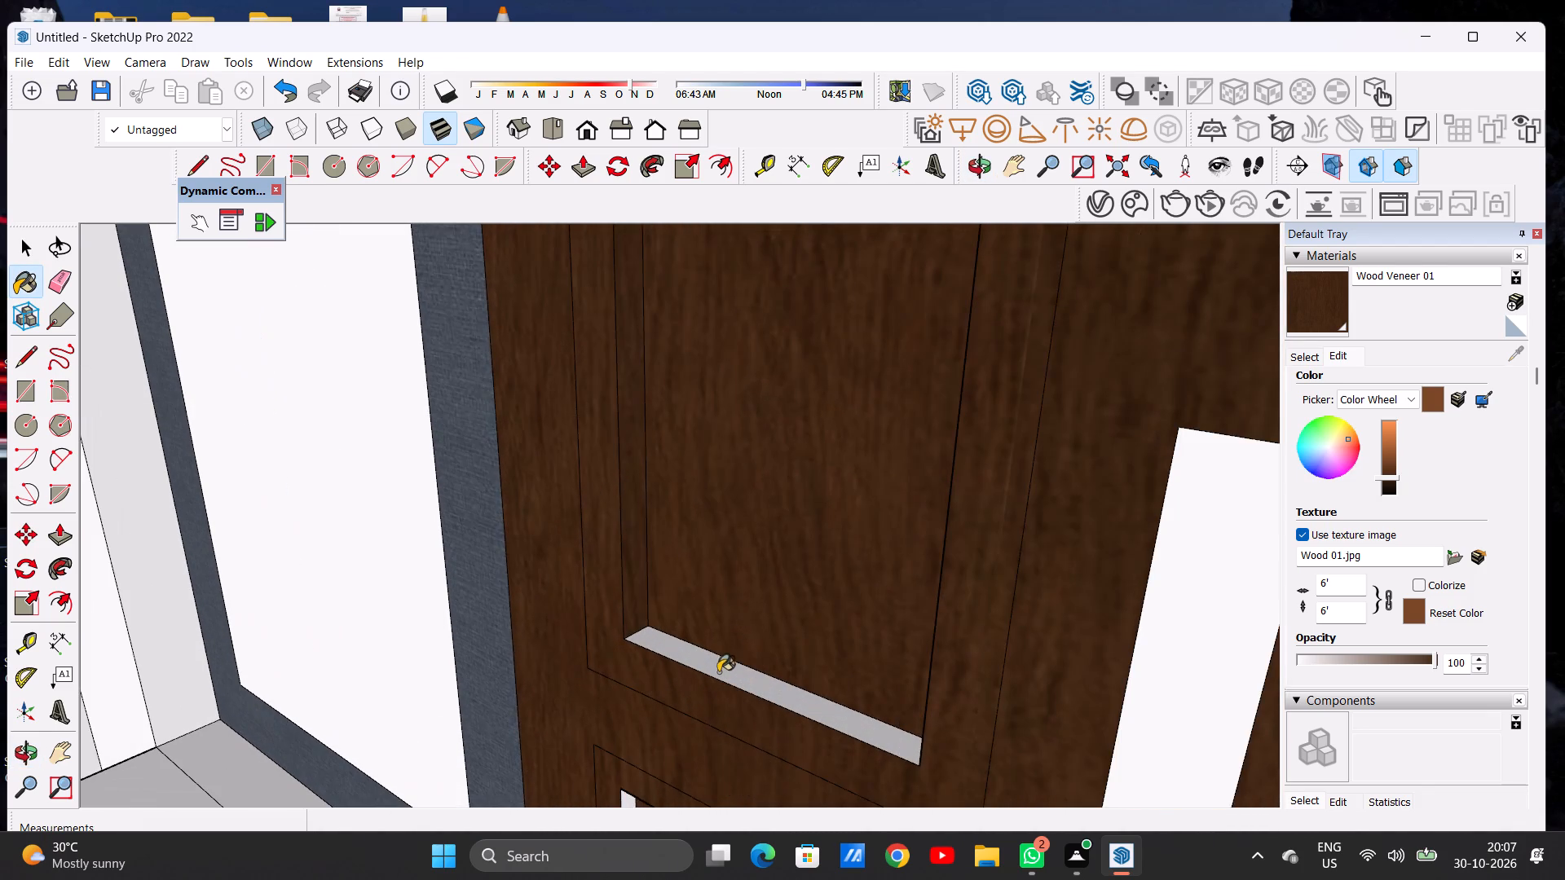
pyautogui.click(716, 663)
pyautogui.scroll(-16, 712, 645)
pyautogui.scroll(-6, 713, 648)
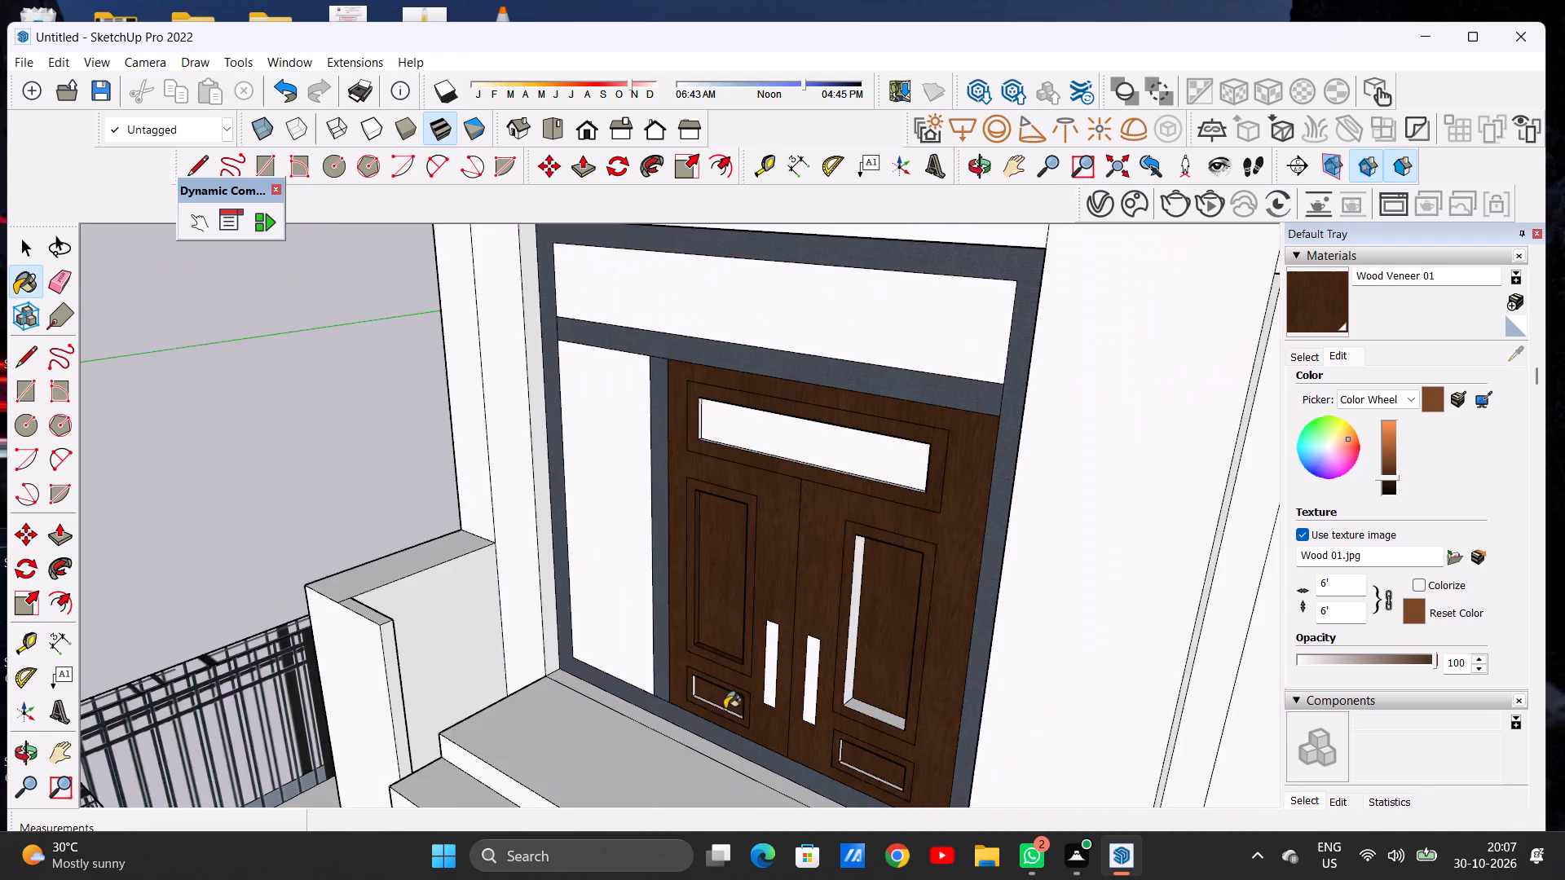
# Paint the left and bottom inner edges of the left door's small lower panel recess with Wood Veneer 01.
pyautogui.scroll(1, 721, 720)
pyautogui.scroll(-1, 720, 720)
pyautogui.scroll(15, 720, 720)
pyautogui.scroll(3, 648, 620)
pyautogui.scroll(-1, 642, 609)
pyautogui.scroll(8, 642, 609)
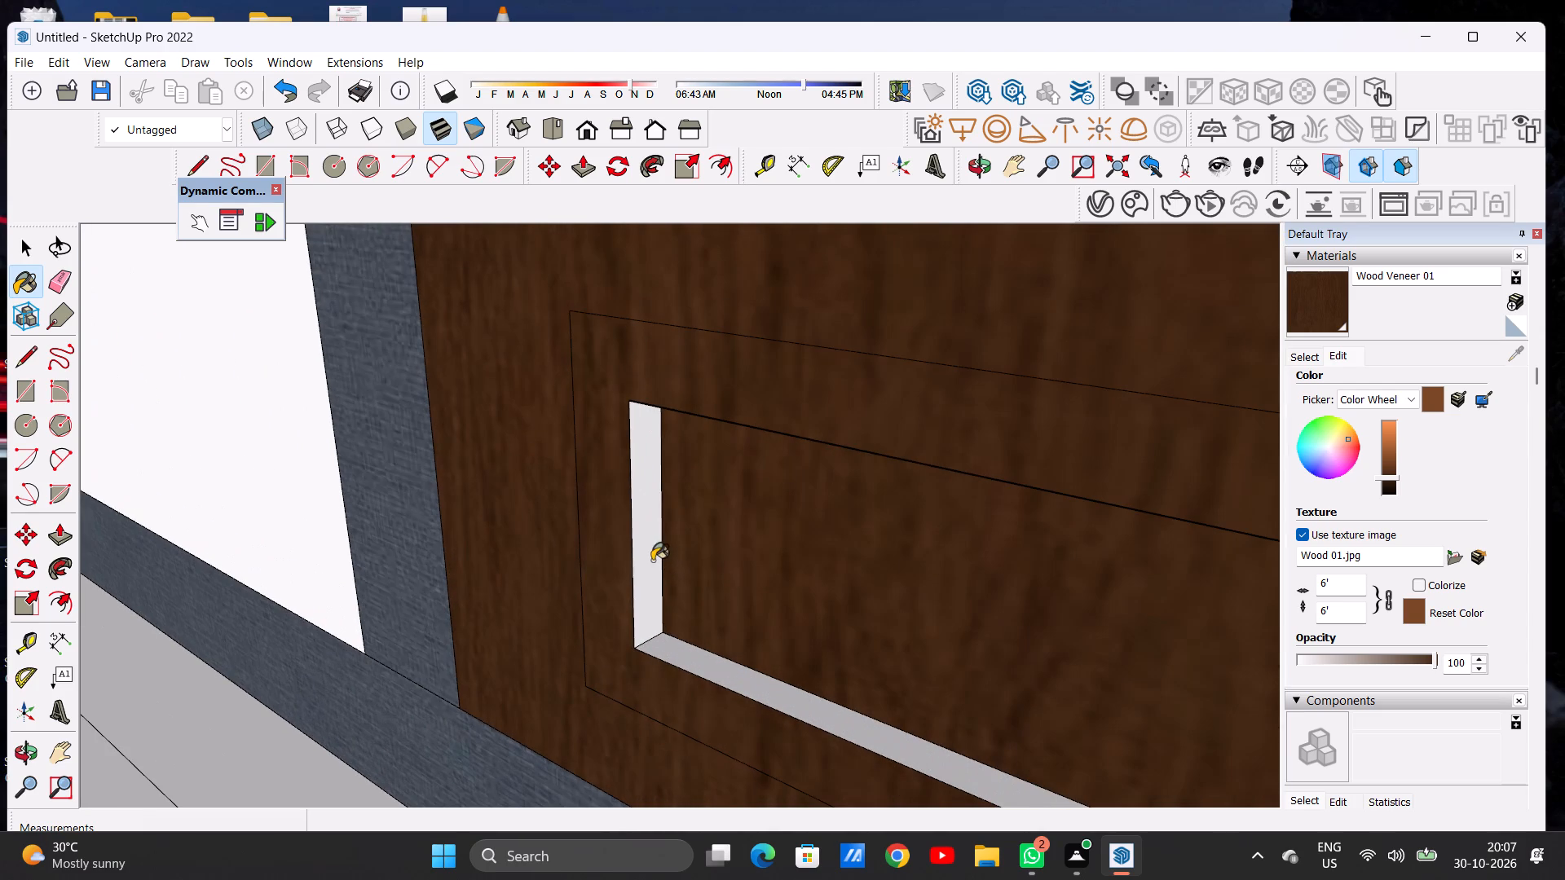
pyautogui.click(652, 561)
pyautogui.click(685, 647)
pyautogui.scroll(-18, 666, 640)
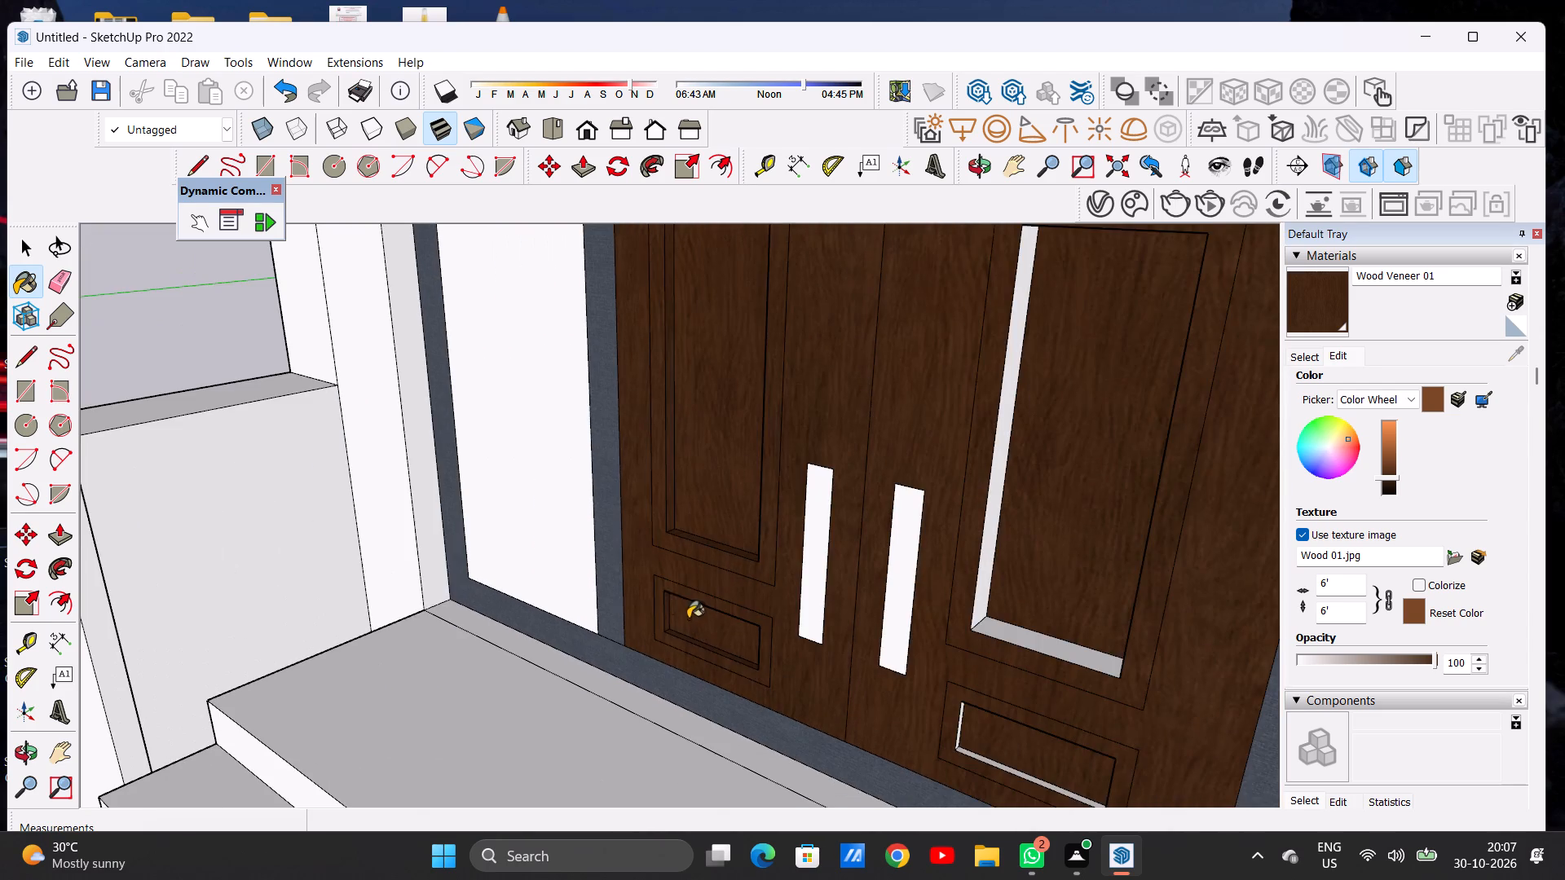
# Paint the right inner edges of the left door's lower and tall panel recesses with Wood Veneer 01.
pyautogui.moveTo(646, 623); pyautogui.dragTo(1046, 559, button='middle')
pyautogui.scroll(3, 938, 564)
pyautogui.scroll(-1, 908, 564)
pyautogui.scroll(1, 901, 565)
pyautogui.scroll(-1, 893, 566)
pyautogui.scroll(7, 867, 568)
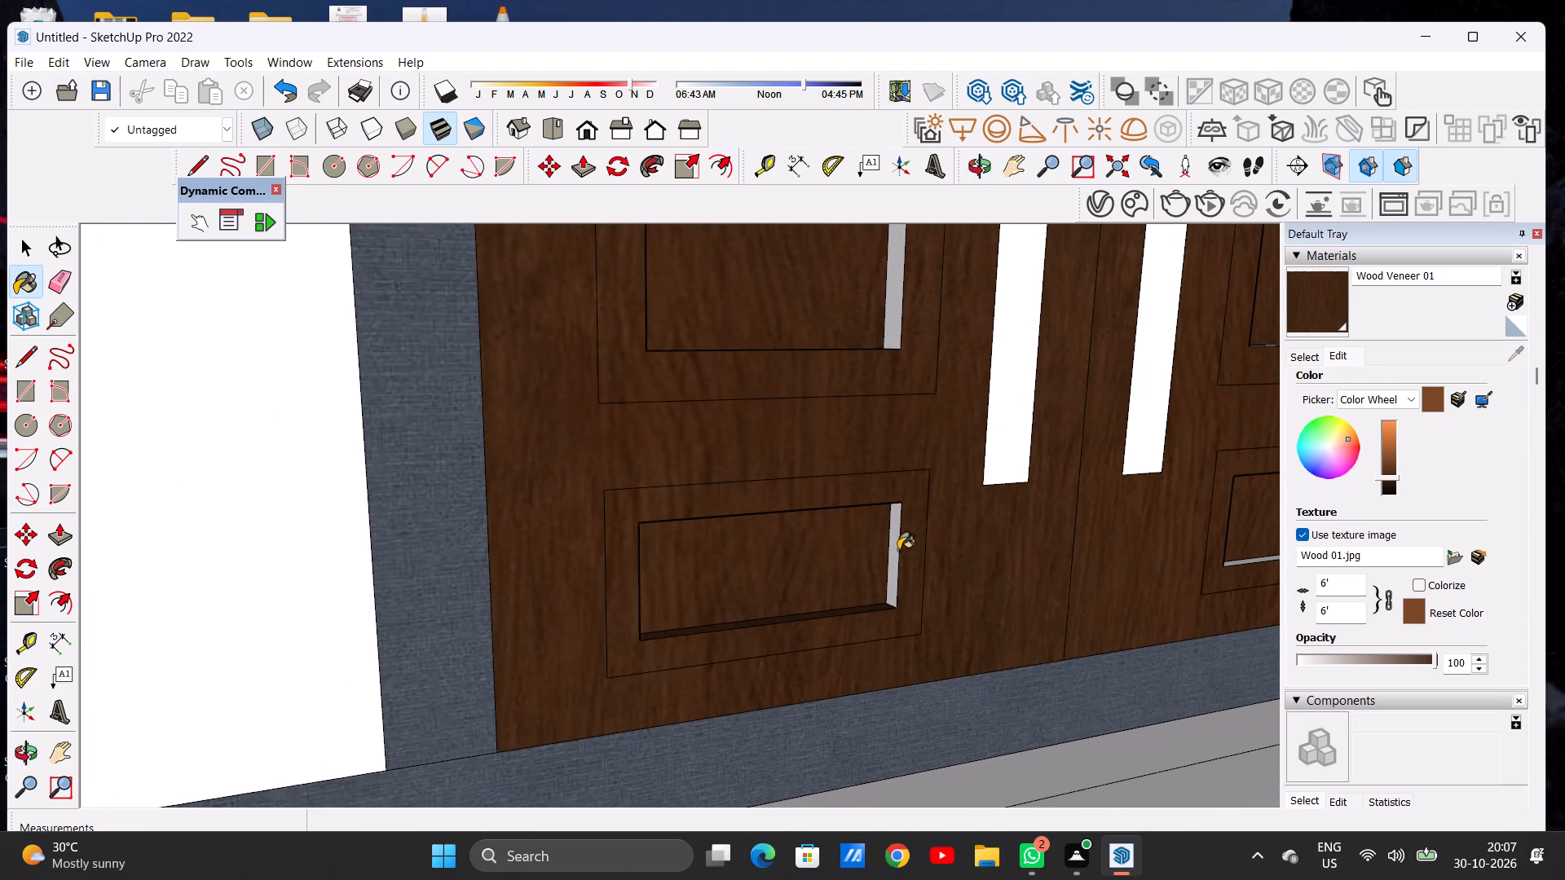
pyautogui.click(893, 551)
pyautogui.scroll(-9, 769, 586)
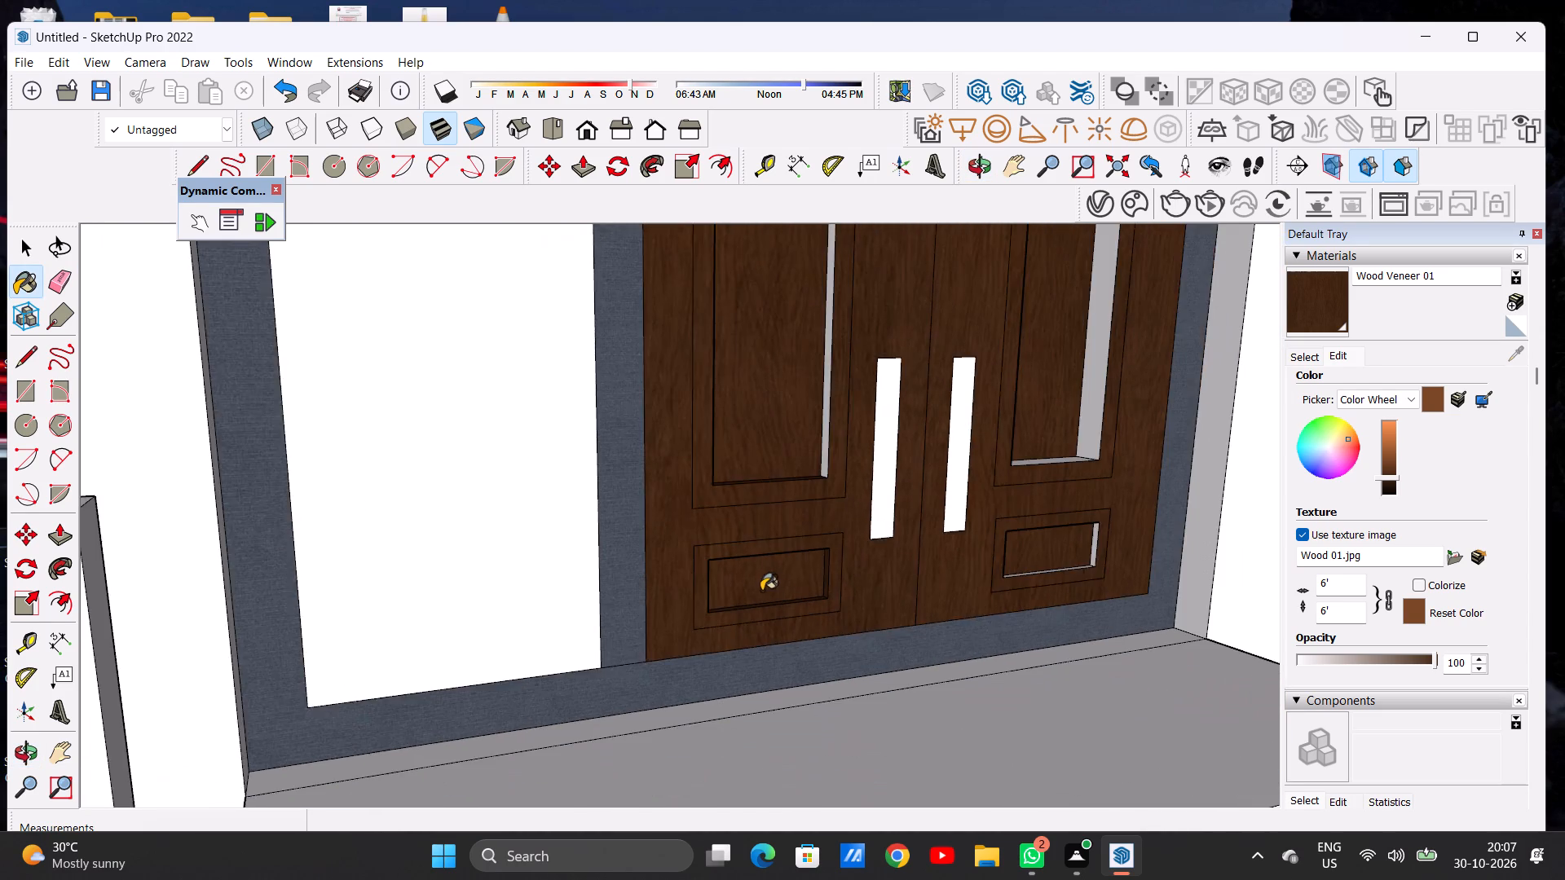
pyautogui.scroll(-5, 758, 597)
pyautogui.scroll(12, 783, 499)
pyautogui.click(813, 491)
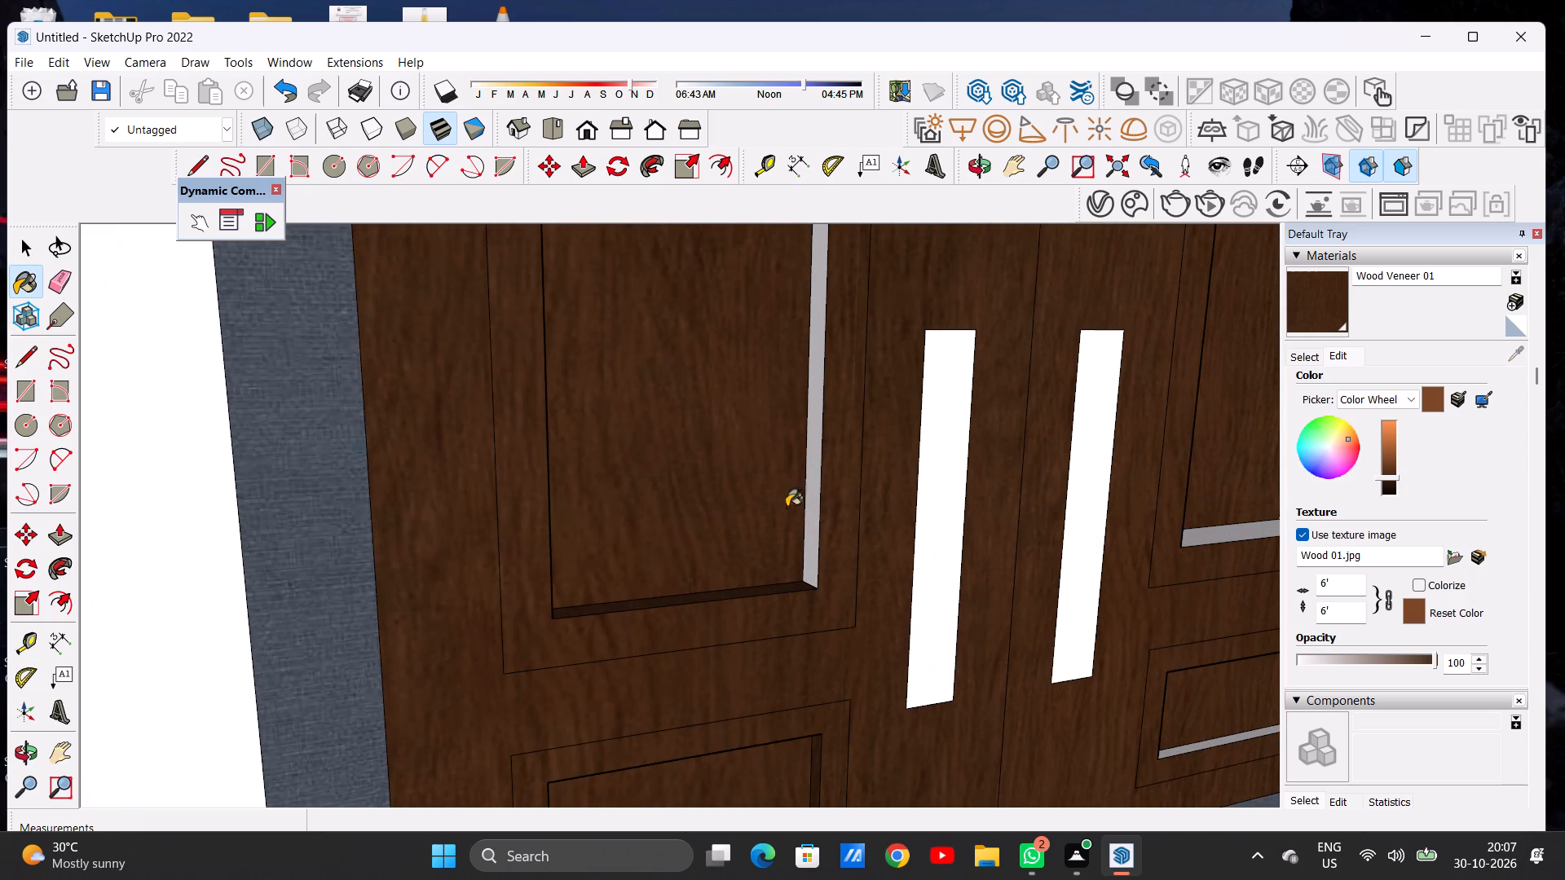
pyautogui.scroll(-9, 723, 553)
pyautogui.scroll(-14, 615, 557)
# Paint the bottom and right inner edges of the right door's tall panel recess with Wood Veneer 01.
pyautogui.scroll(9, 776, 508)
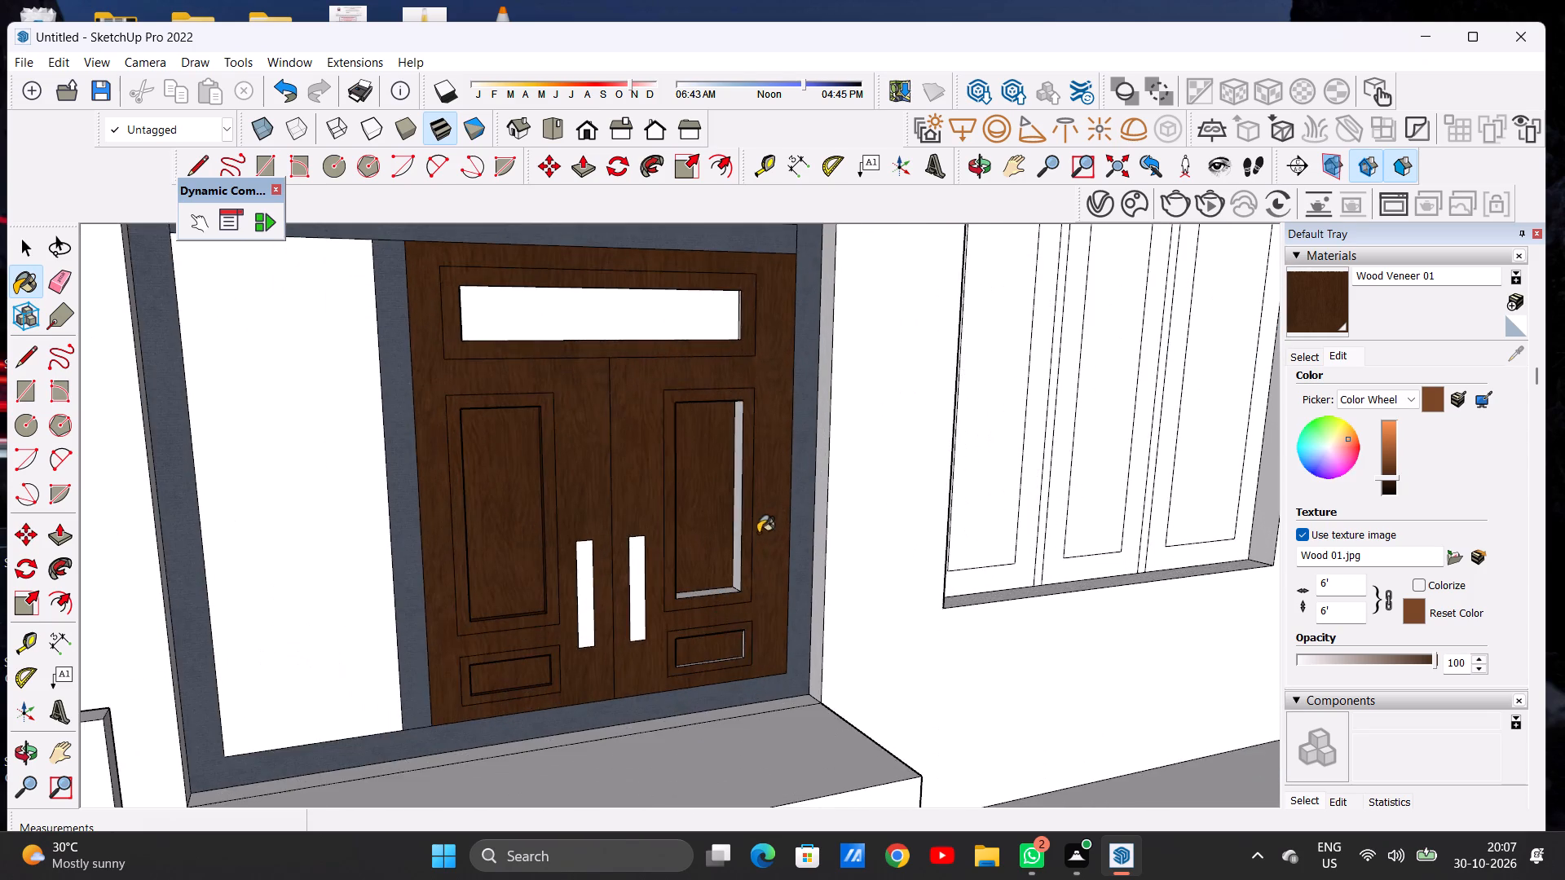
pyautogui.scroll(9, 740, 579)
pyautogui.scroll(-1, 724, 609)
pyautogui.scroll(4, 724, 609)
pyautogui.click(721, 610)
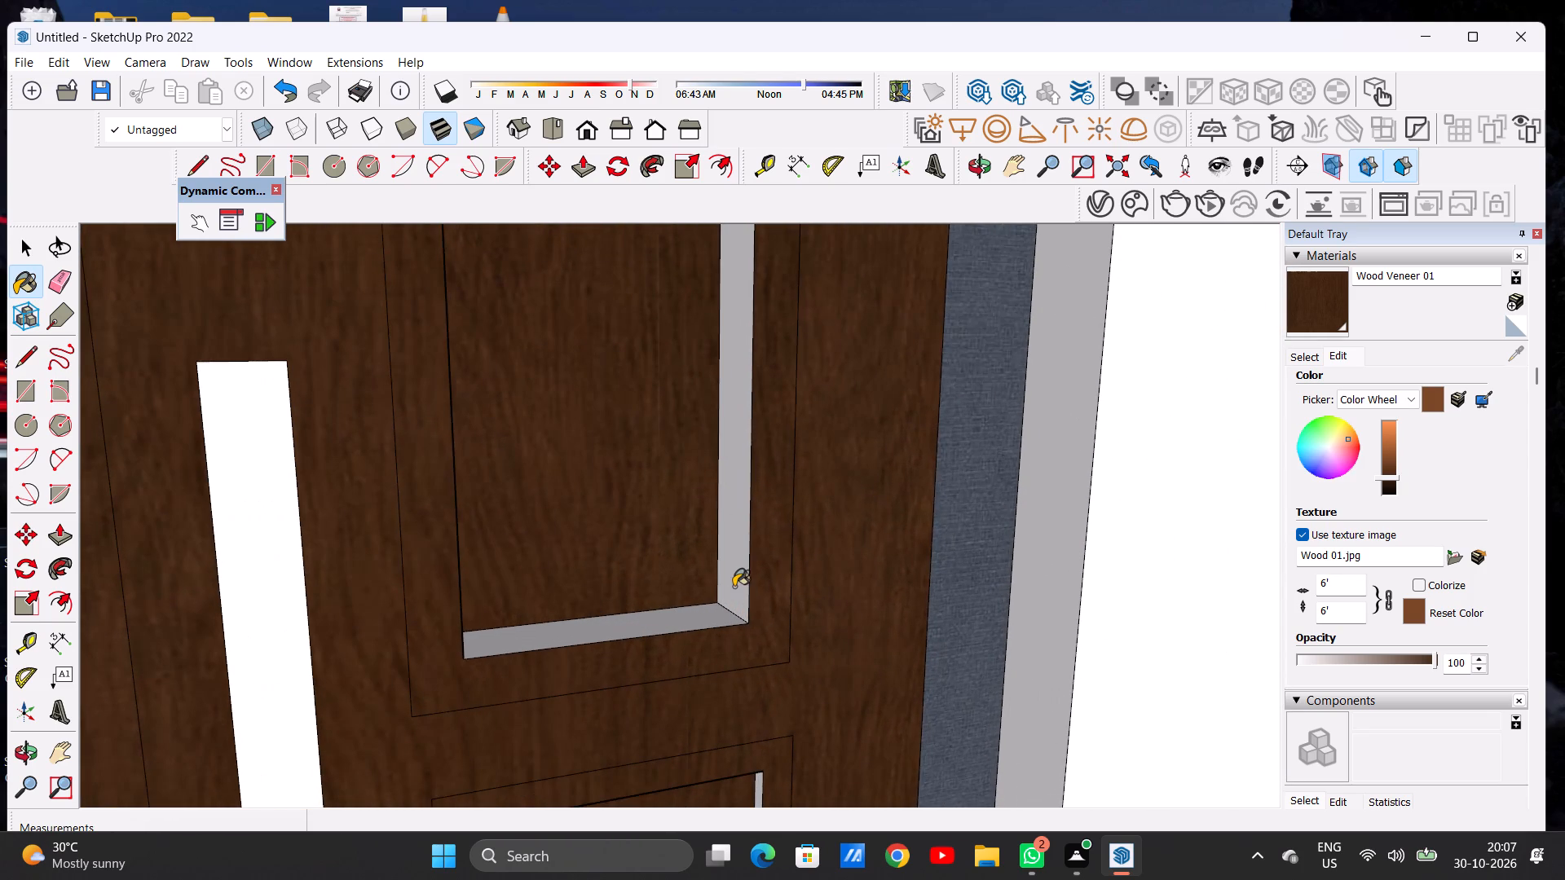
pyautogui.click(734, 587)
# Paint the right and bottom inner edges of the right door's small lower panel recess with Wood Veneer 01.
pyautogui.scroll(-15, 714, 543)
pyautogui.scroll(6, 716, 647)
pyautogui.scroll(-1, 712, 641)
pyautogui.scroll(2, 712, 641)
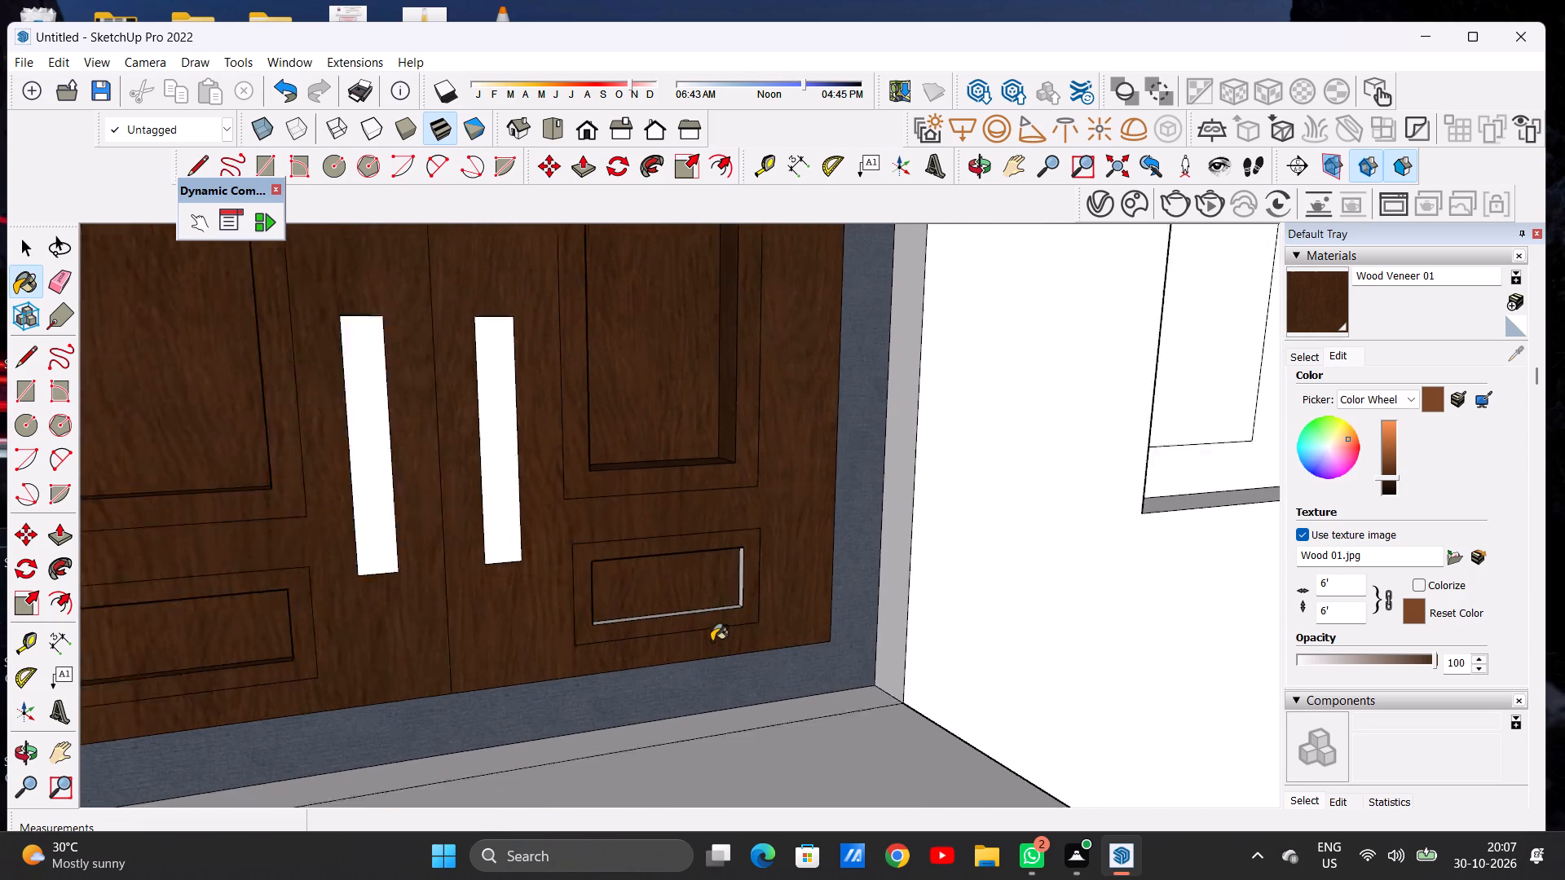
pyautogui.scroll(4, 712, 641)
pyautogui.moveTo(718, 601); pyautogui.dragTo(743, 714, button='middle')
pyautogui.scroll(11, 715, 587)
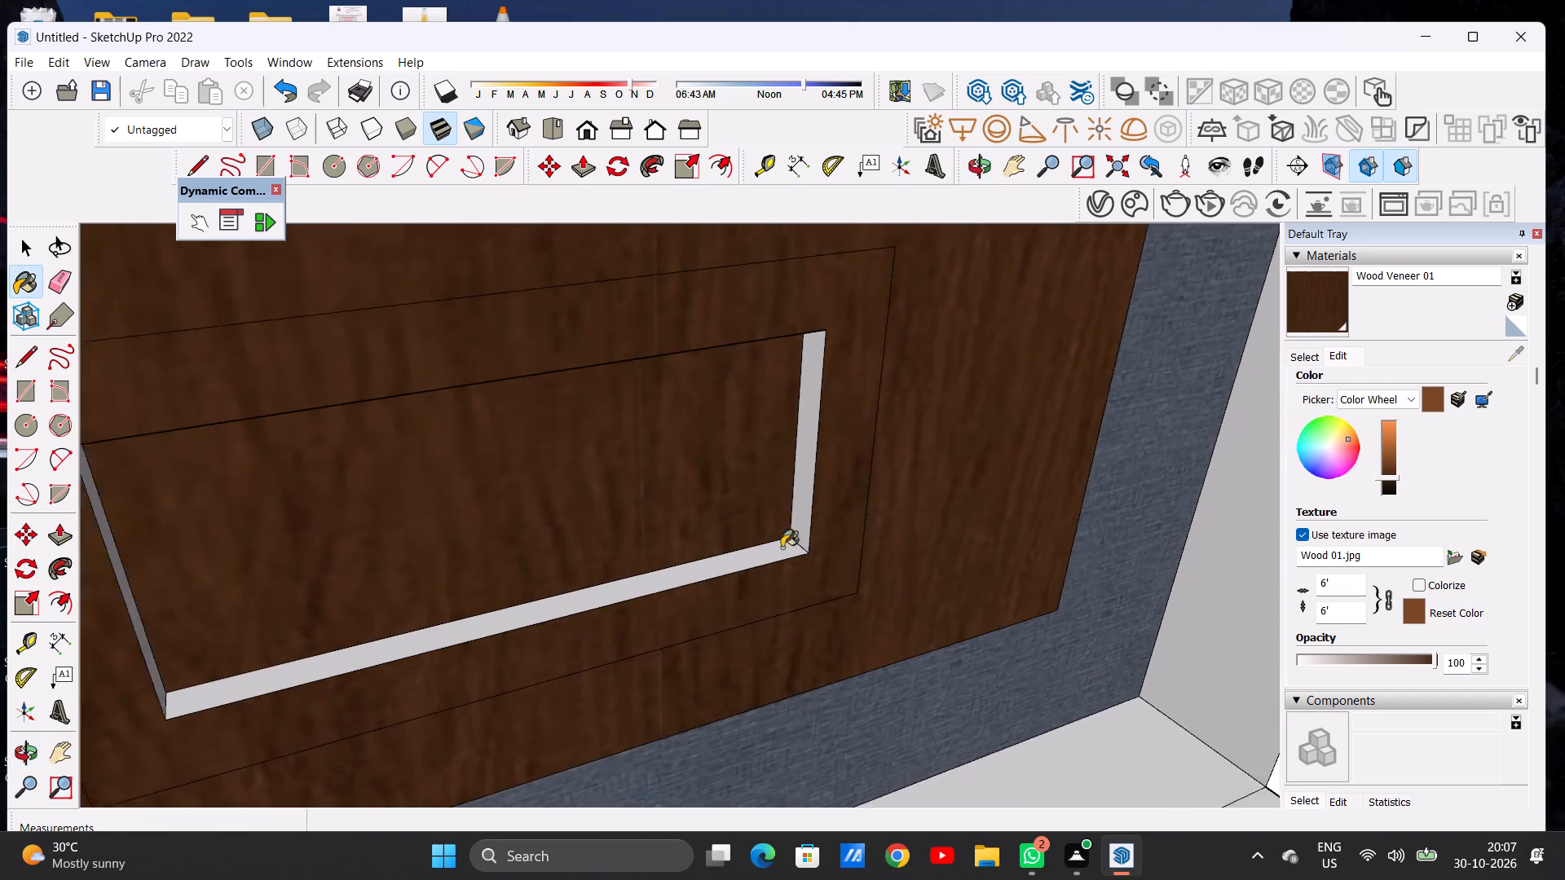
pyautogui.scroll(3, 782, 548)
pyautogui.click(807, 517)
pyautogui.click(783, 556)
pyautogui.scroll(-6, 795, 591)
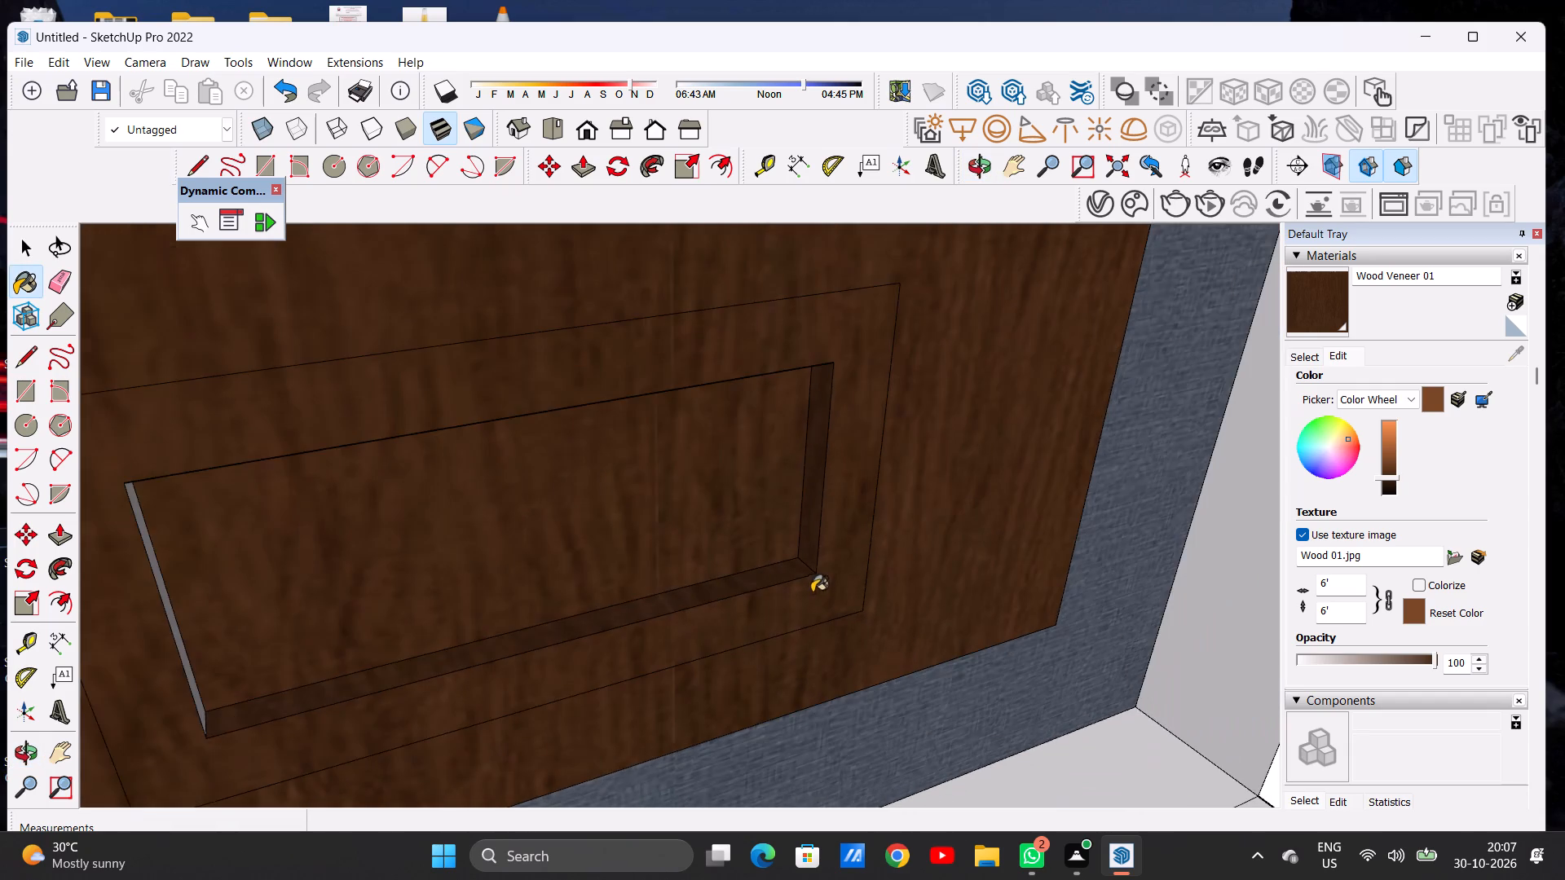
pyautogui.scroll(-13, 815, 614)
# Paint the left inner edges of the right door's lower and tall panel recesses with Wood Veneer 01.
pyautogui.moveTo(803, 603); pyautogui.dragTo(394, 548, button='middle')
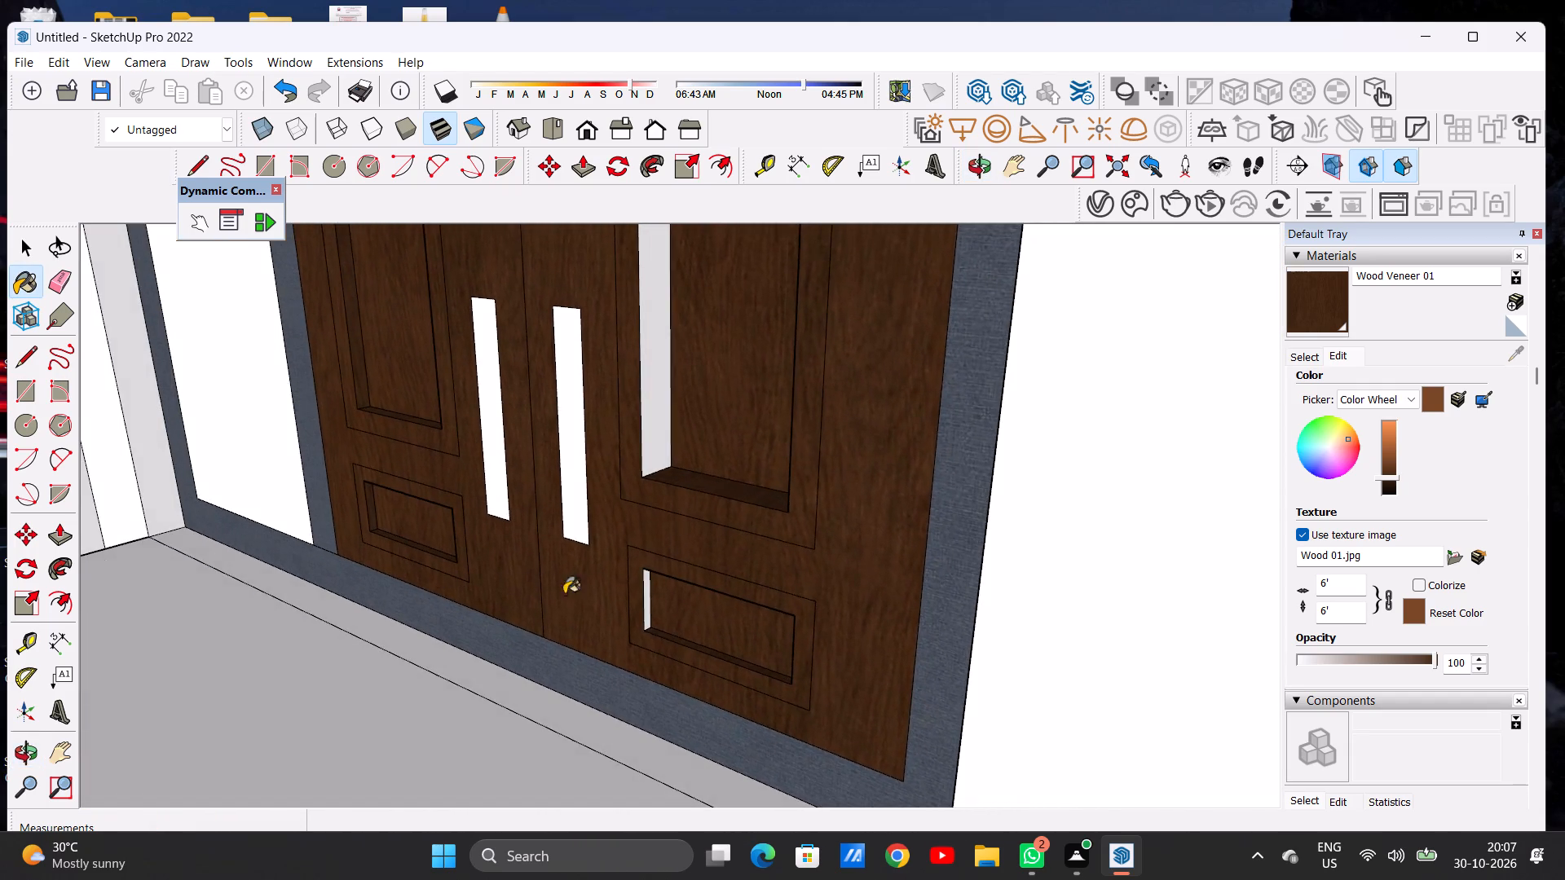
pyautogui.scroll(14, 597, 596)
pyautogui.click(702, 582)
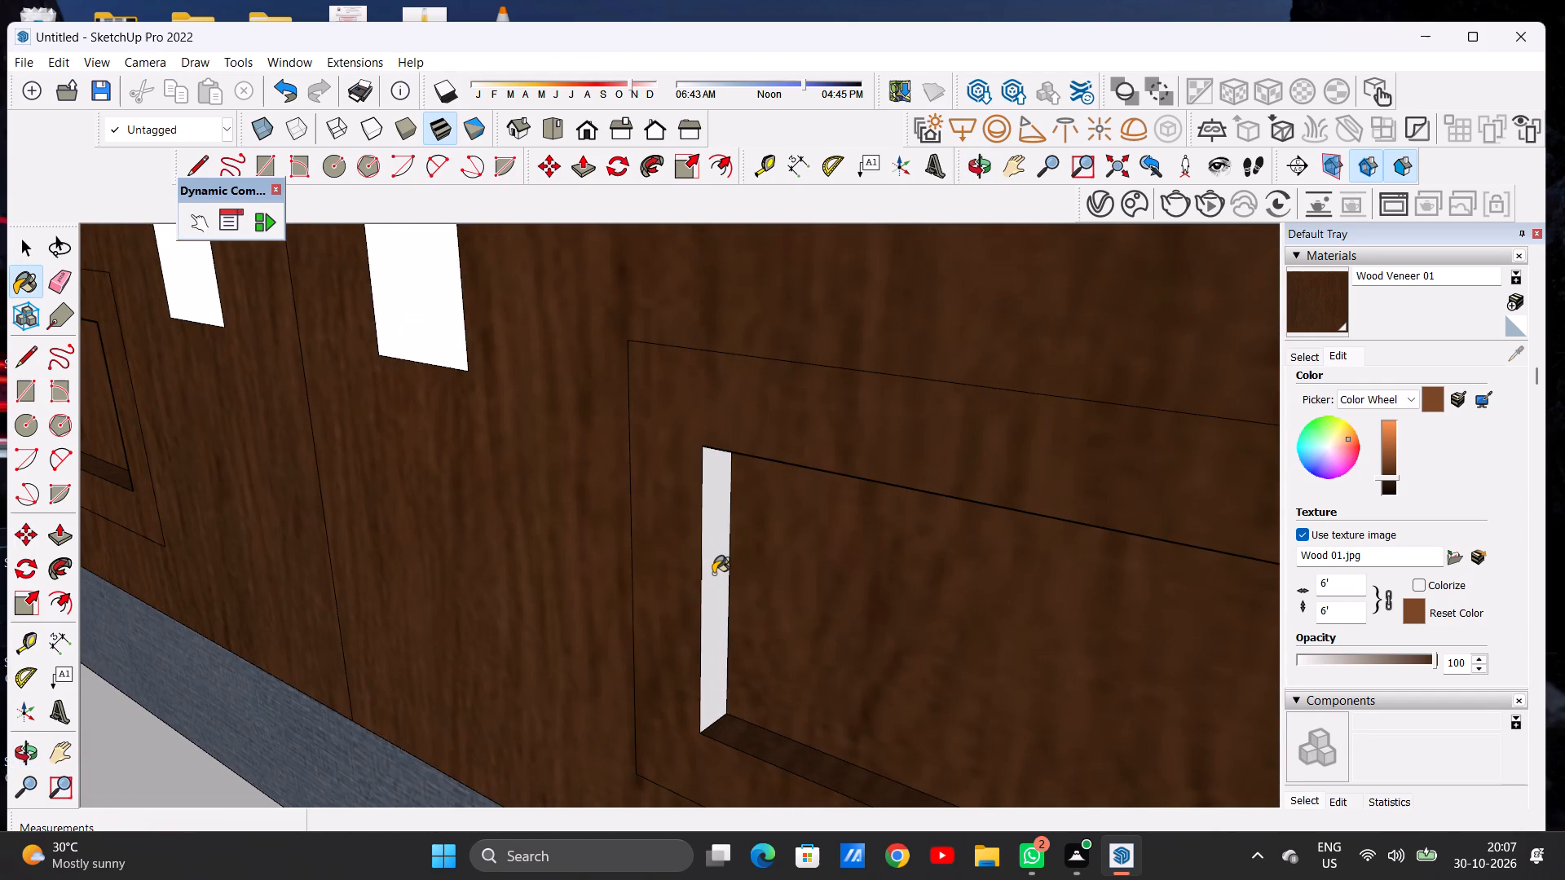
pyautogui.click(713, 574)
pyautogui.scroll(-6, 710, 631)
pyautogui.scroll(1, 709, 635)
pyautogui.scroll(-16, 709, 635)
pyautogui.scroll(2, 736, 501)
pyautogui.scroll(-1, 736, 501)
pyautogui.scroll(2, 736, 501)
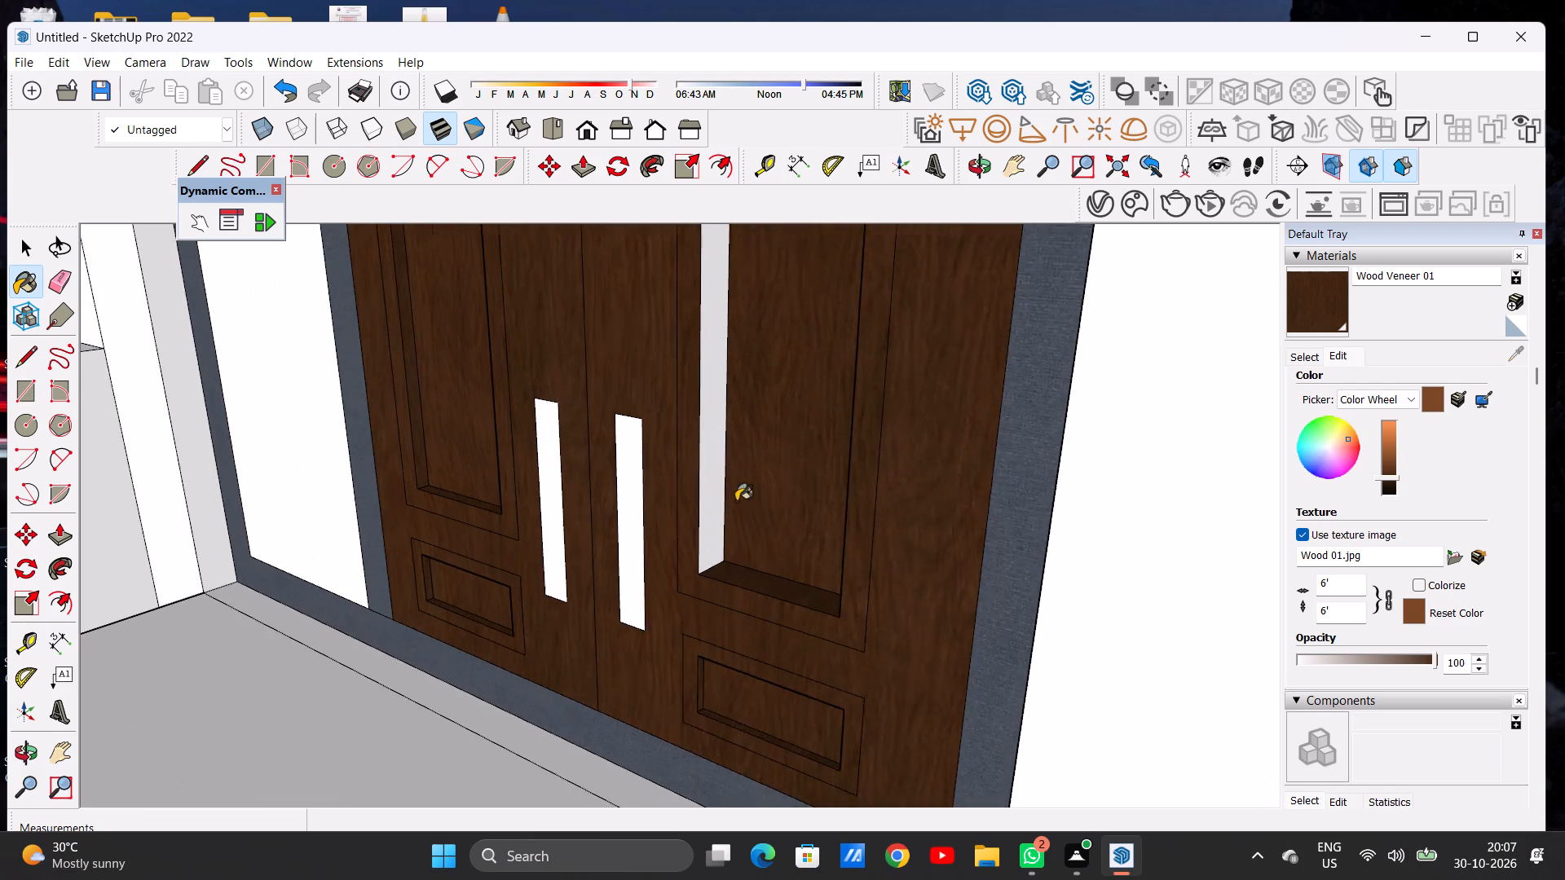
pyautogui.scroll(7, 720, 531)
pyautogui.click(711, 535)
pyautogui.scroll(-19, 708, 561)
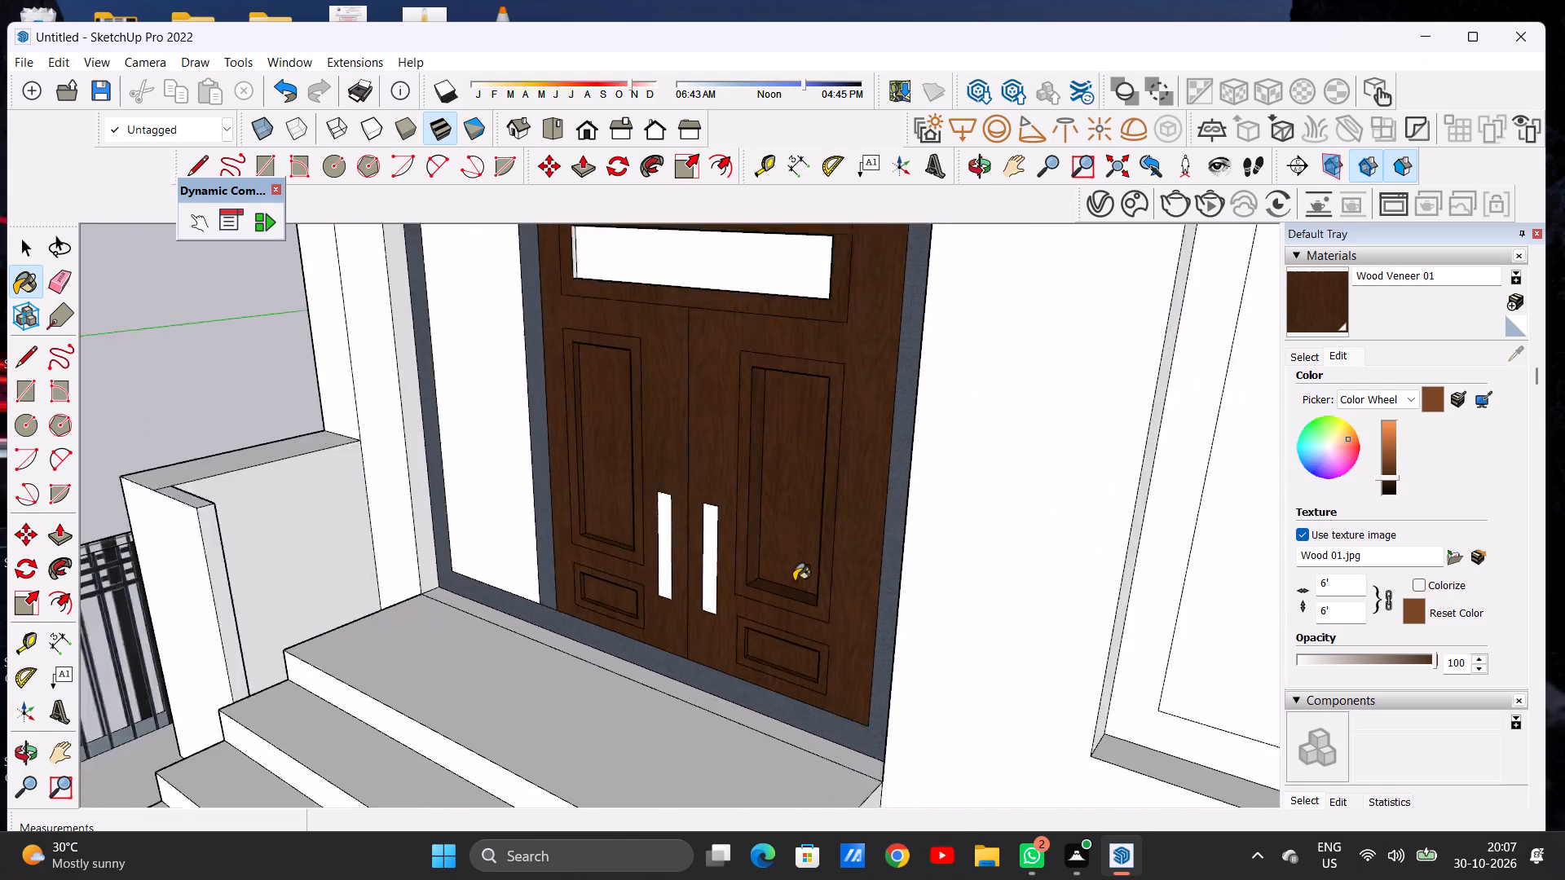
pyautogui.scroll(-3, 794, 581)
# Paint the top inner edges of the tall panel recesses on both door leaves with Wood Veneer 01.
pyautogui.moveTo(726, 585); pyautogui.dragTo(831, 514, button='middle')
pyautogui.scroll(17, 799, 447)
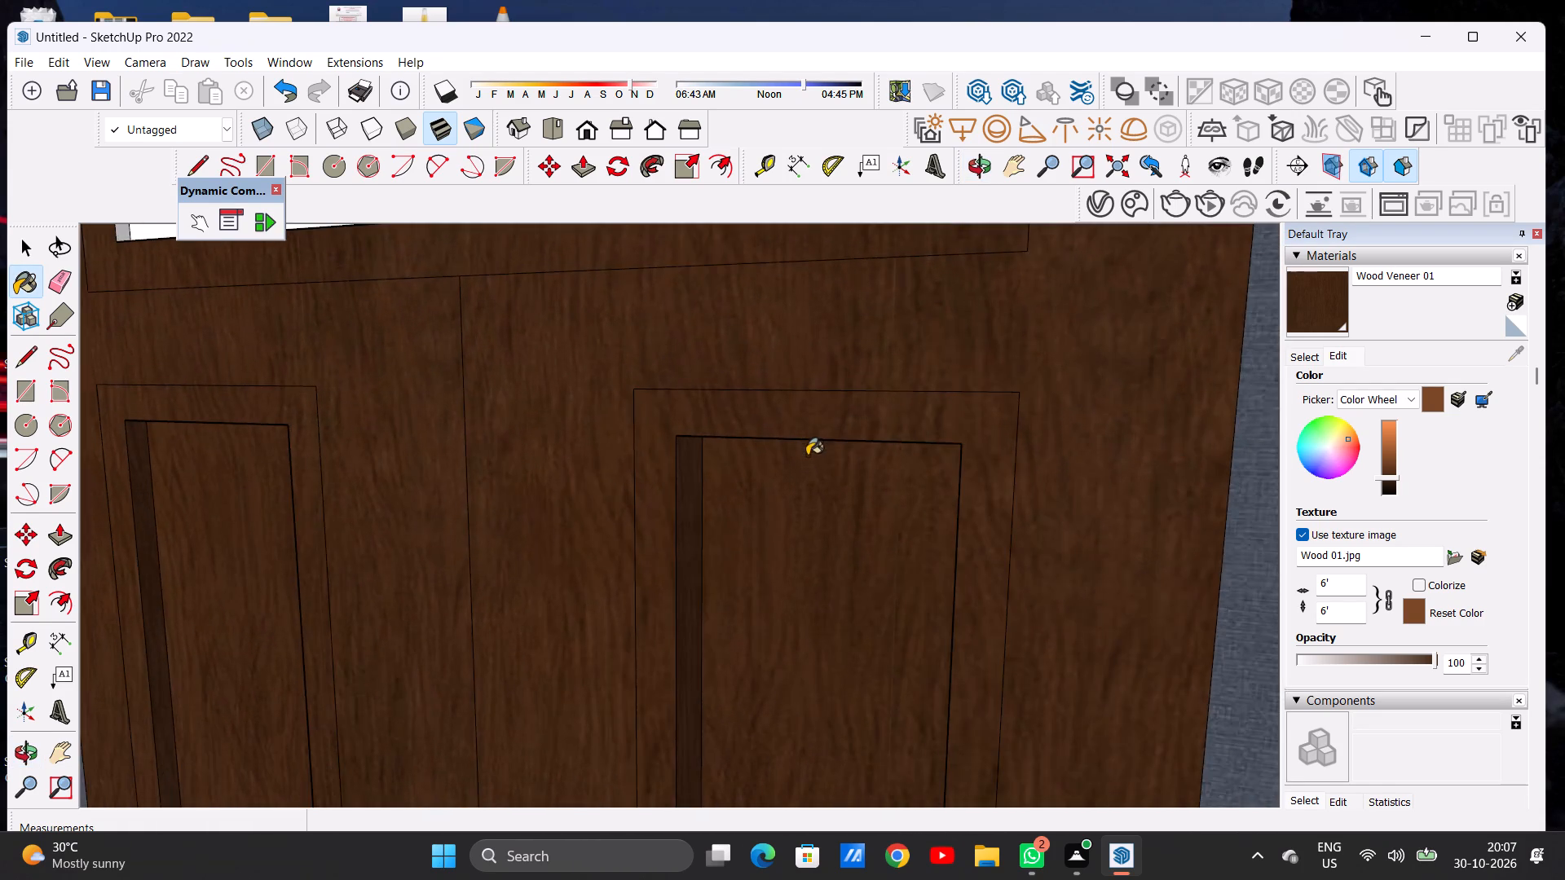
pyautogui.moveTo(791, 546); pyautogui.dragTo(800, 393, button='middle')
pyautogui.scroll(6, 803, 393)
pyautogui.click(805, 391)
pyautogui.scroll(-7, 873, 431)
pyautogui.scroll(-5, 1003, 455)
pyautogui.scroll(2, 564, 466)
pyautogui.scroll(-1, 562, 466)
pyautogui.scroll(10, 561, 466)
pyautogui.click(547, 464)
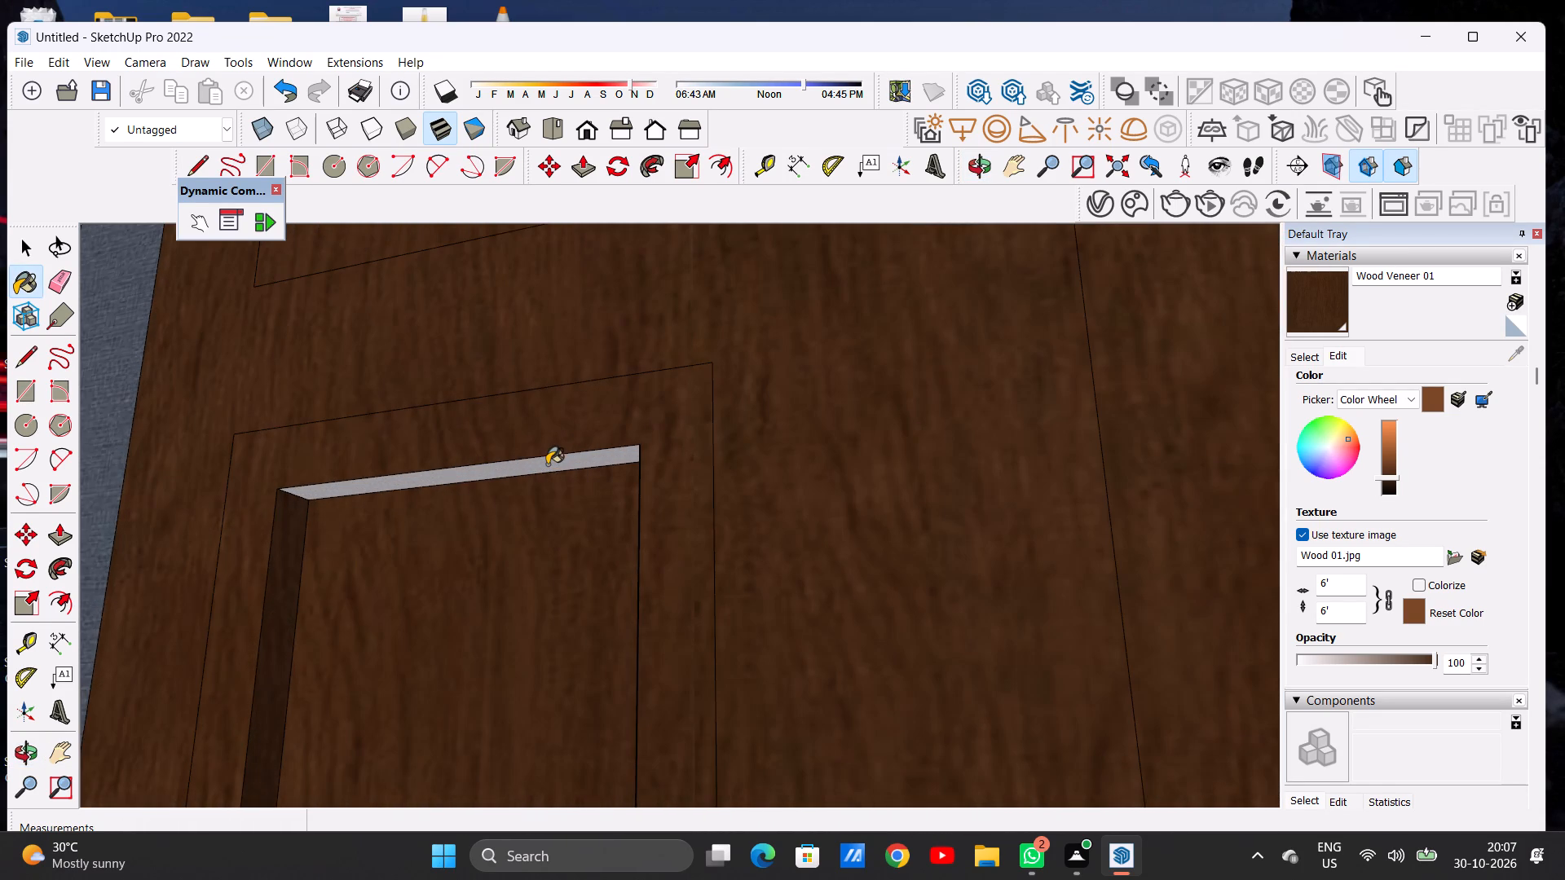
# Examine the veneered double doors and their entrance frame from the front and at a slight angle.
pyautogui.scroll(-17, 613, 486)
pyautogui.scroll(-5, 649, 447)
pyautogui.moveTo(677, 469); pyautogui.dragTo(791, 573, button='middle')
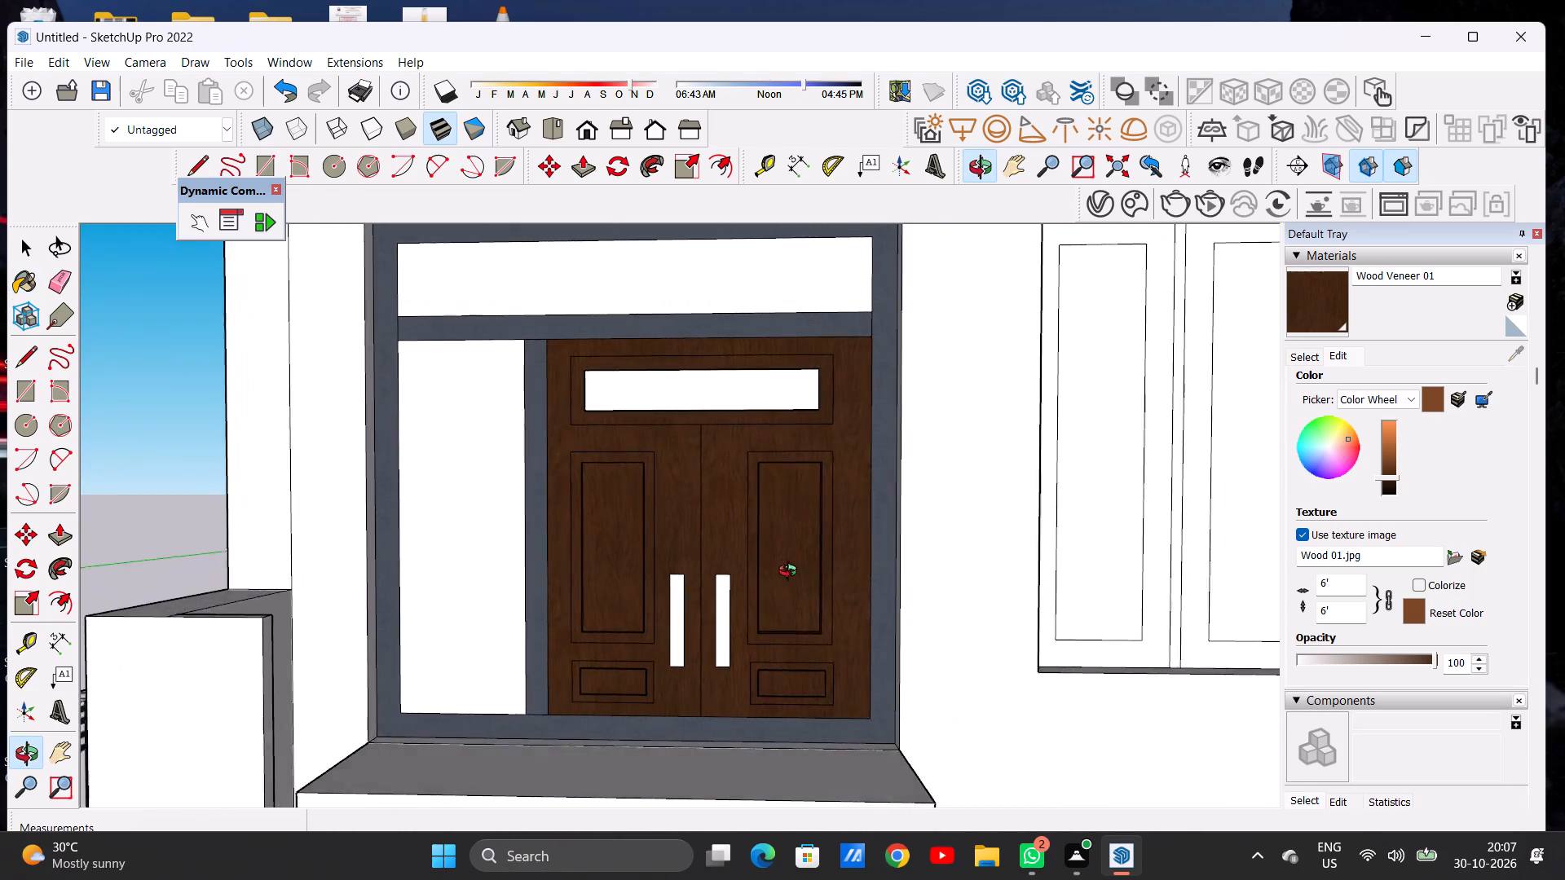
pyautogui.moveTo(791, 573); pyautogui.dragTo(810, 585, button='middle')
pyautogui.scroll(-3, 666, 558)
pyautogui.scroll(2, 672, 561)
pyautogui.scroll(-7, 675, 561)
pyautogui.scroll(12, 690, 580)
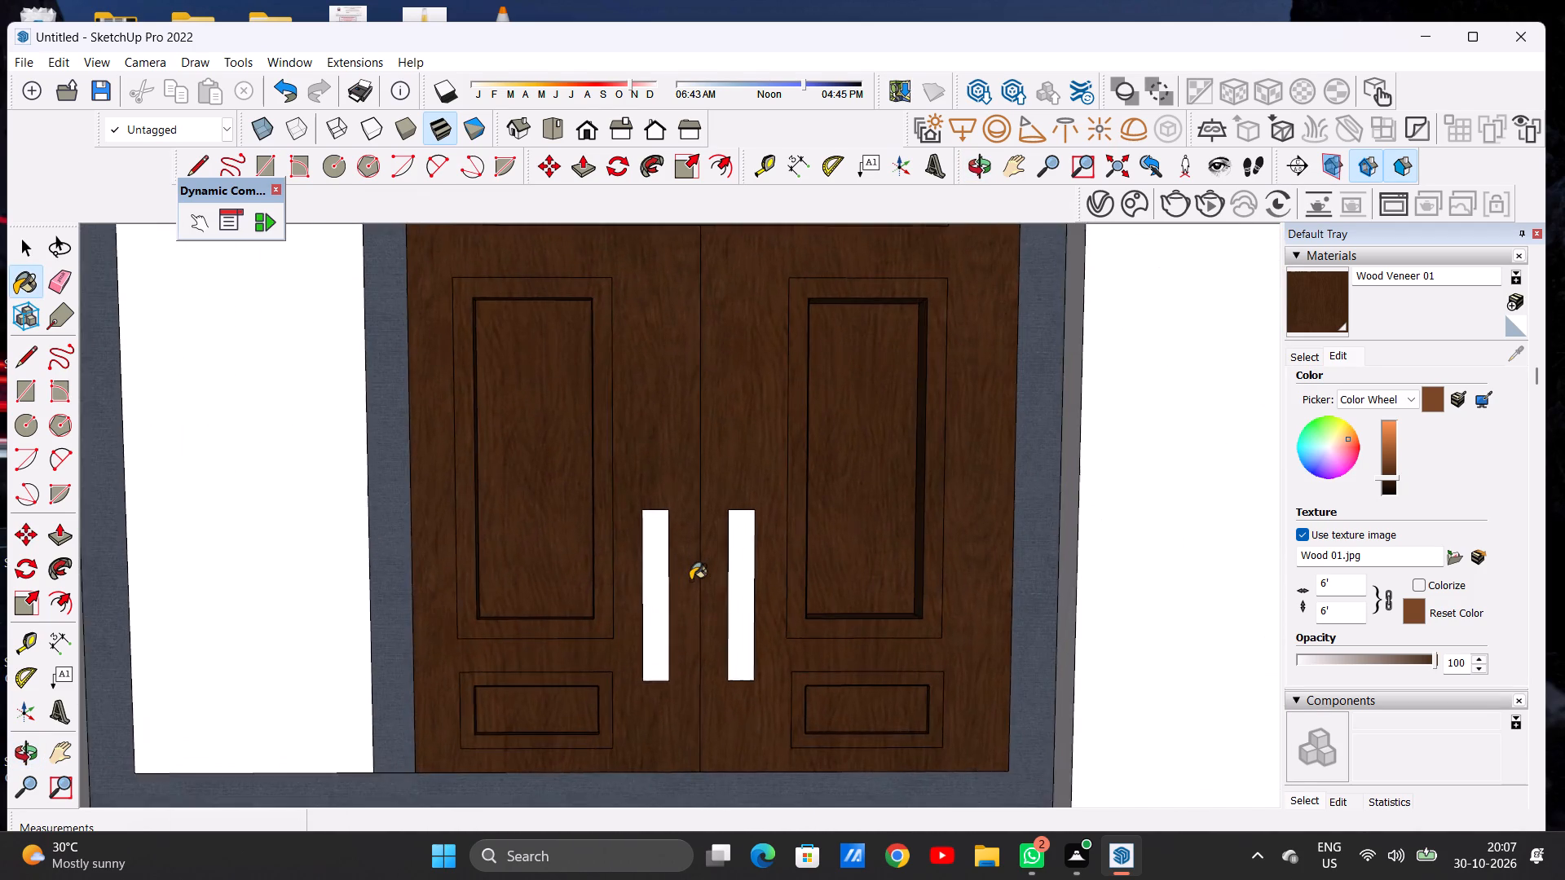
pyautogui.scroll(7, 690, 580)
pyautogui.scroll(-1, 691, 580)
pyautogui.scroll(1, 691, 580)
pyautogui.scroll(-14, 672, 569)
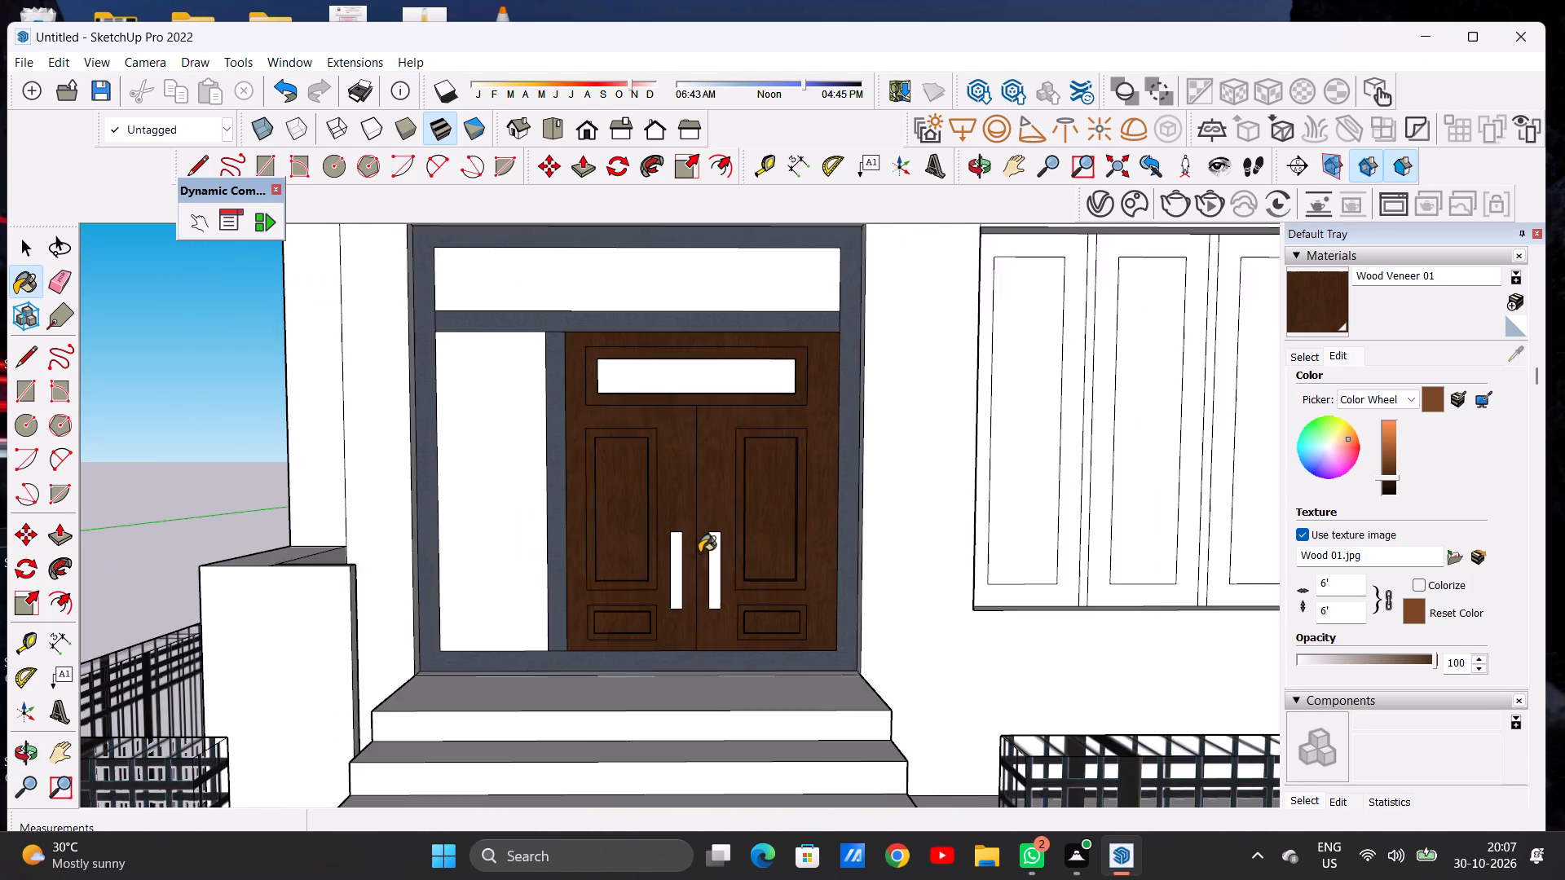
pyautogui.scroll(-2, 699, 552)
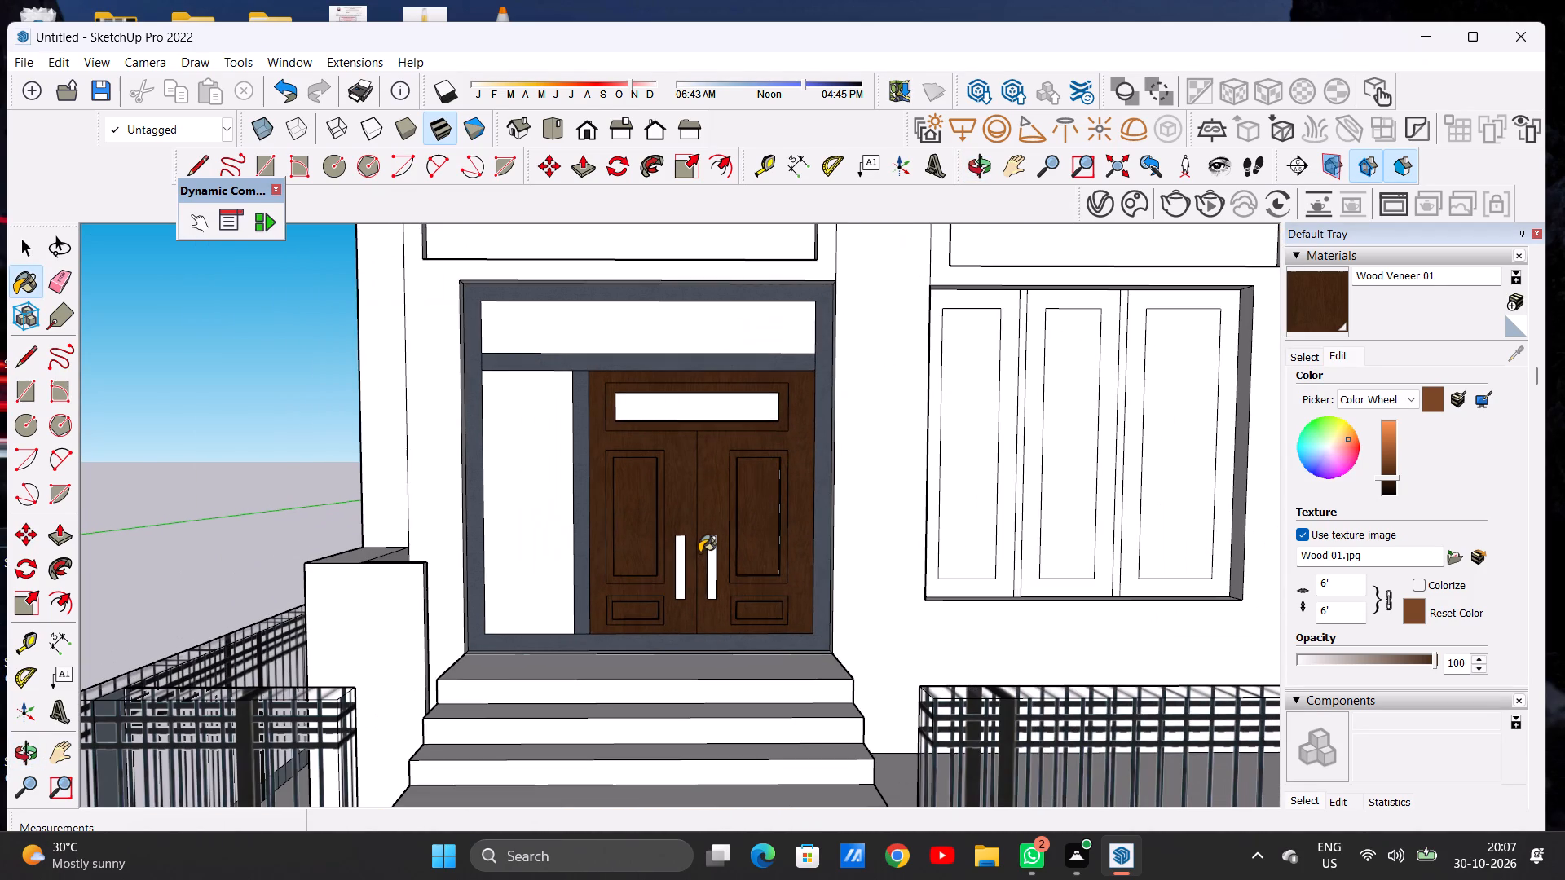
pyautogui.press('space')
pyautogui.moveTo(762, 525); pyautogui.dragTo(713, 509, button='middle')
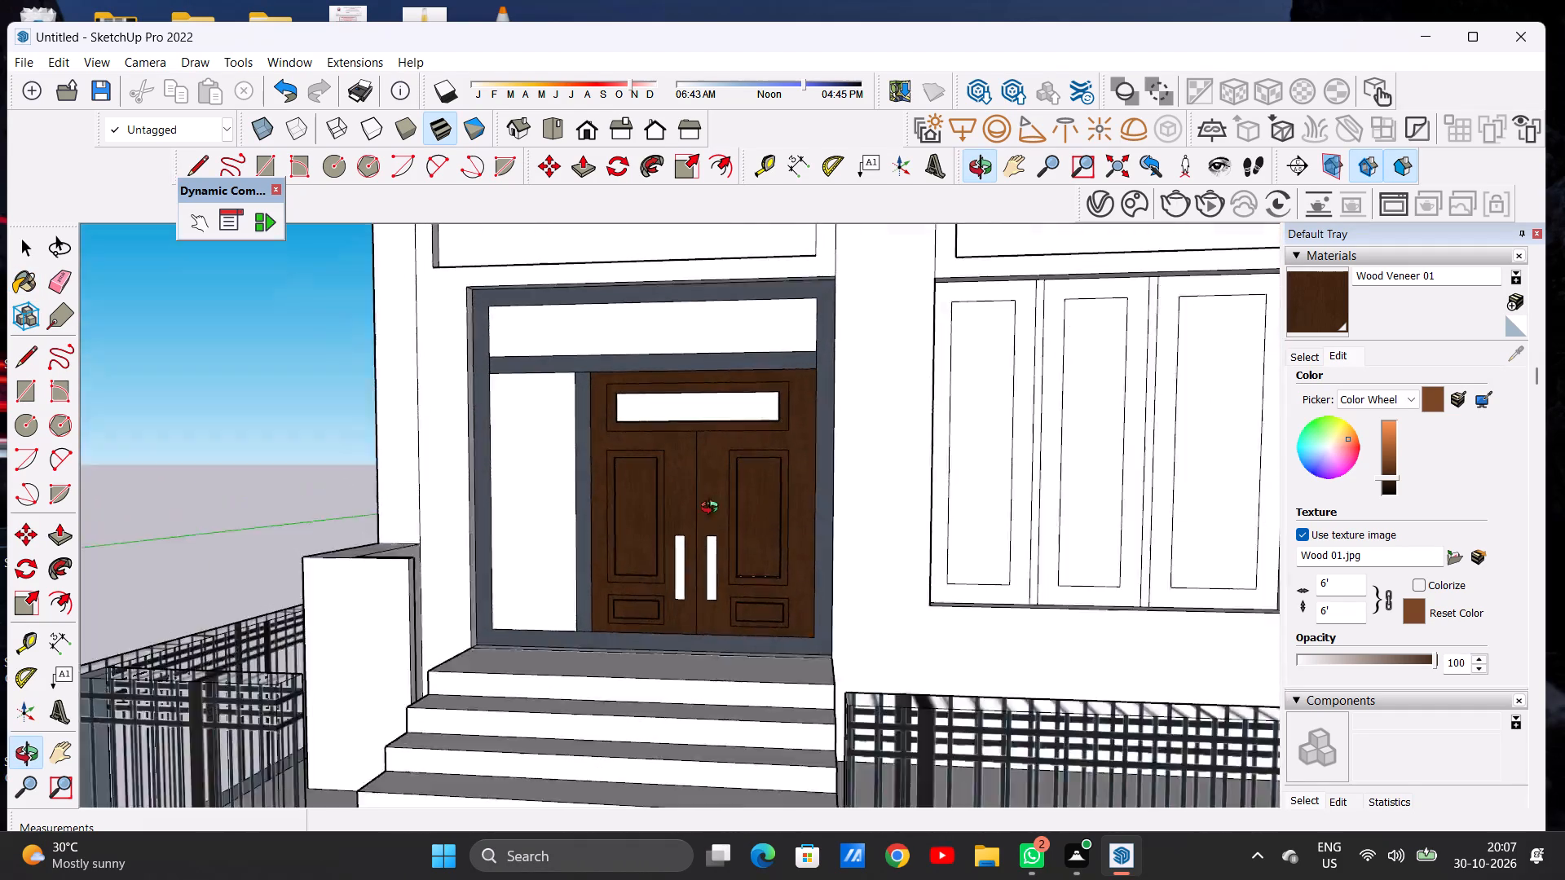
pyautogui.moveTo(713, 509); pyautogui.dragTo(782, 530, button='middle')
pyautogui.scroll(7, 723, 538)
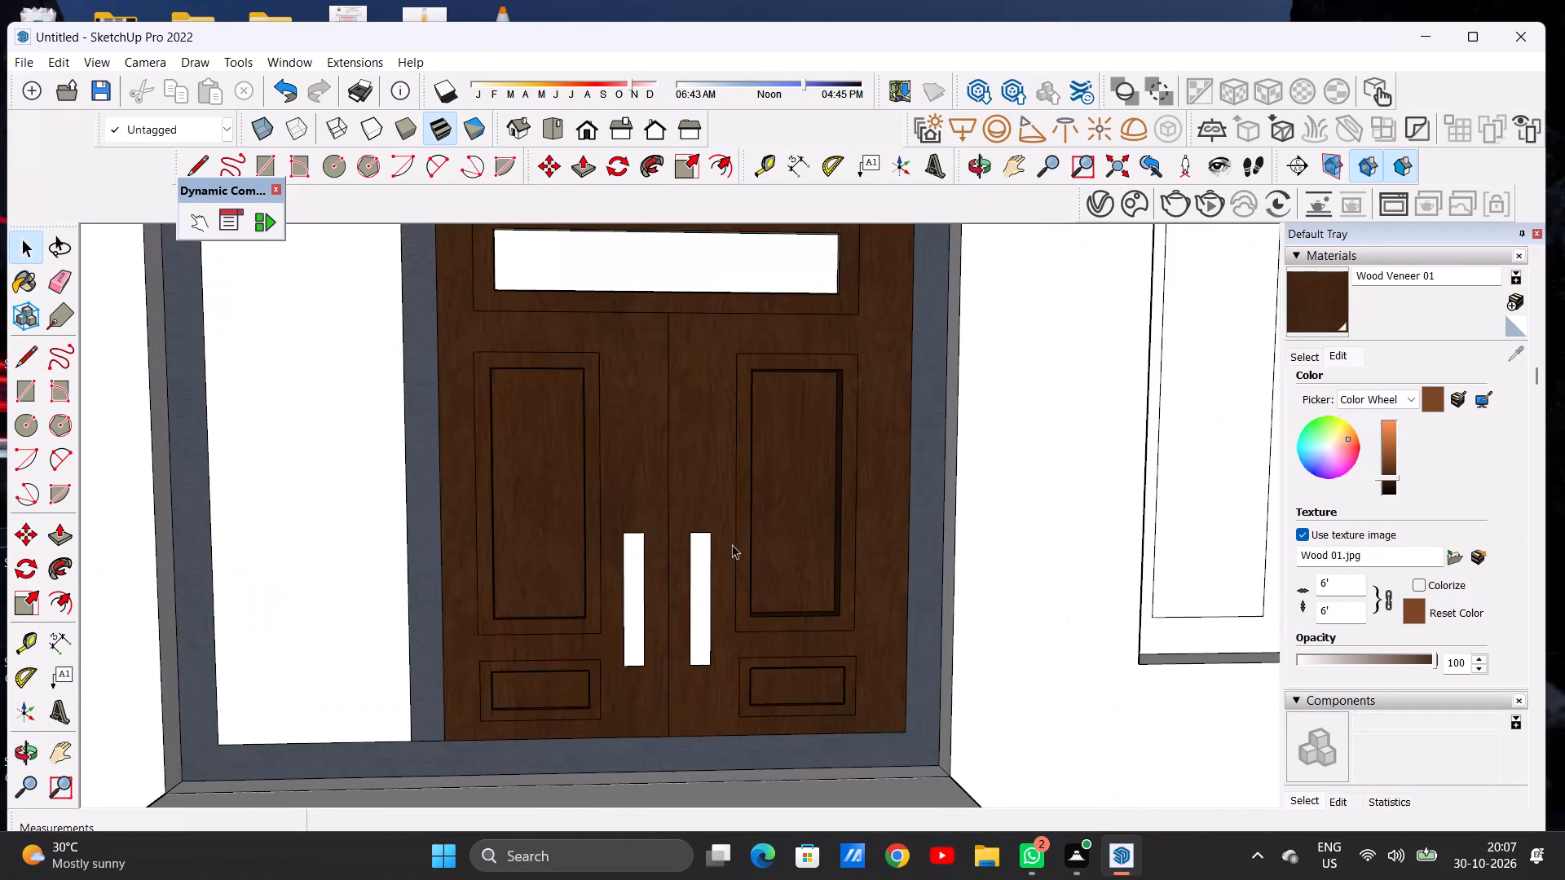
# Paint the two vertical door handles with the Wood OSB material from the Wood collection.
pyautogui.click(1306, 354)
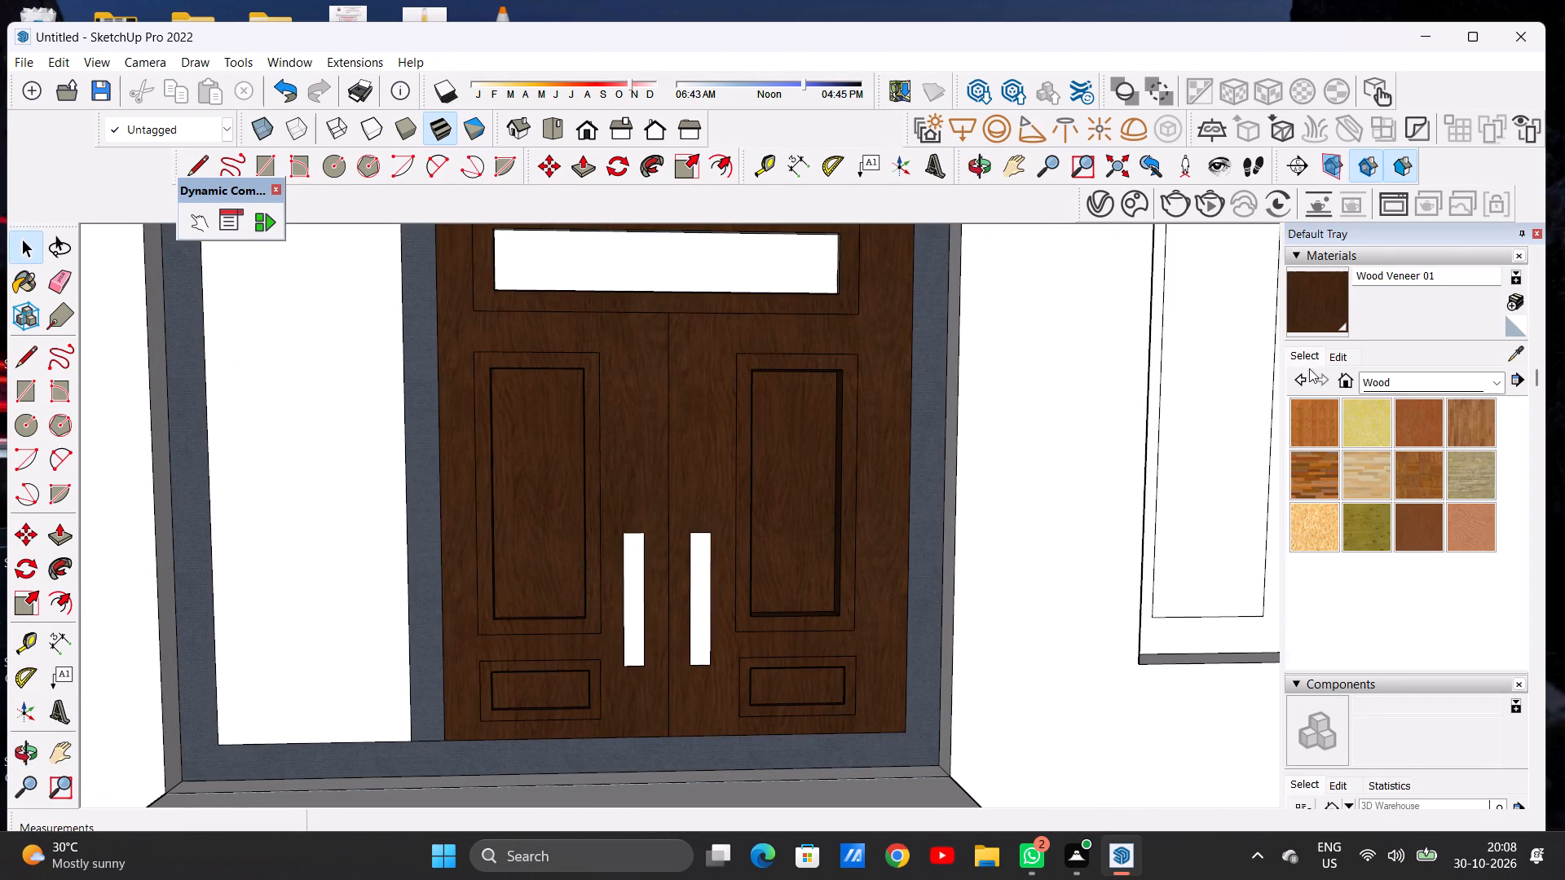
pyautogui.click(1364, 481)
pyautogui.scroll(7, 652, 594)
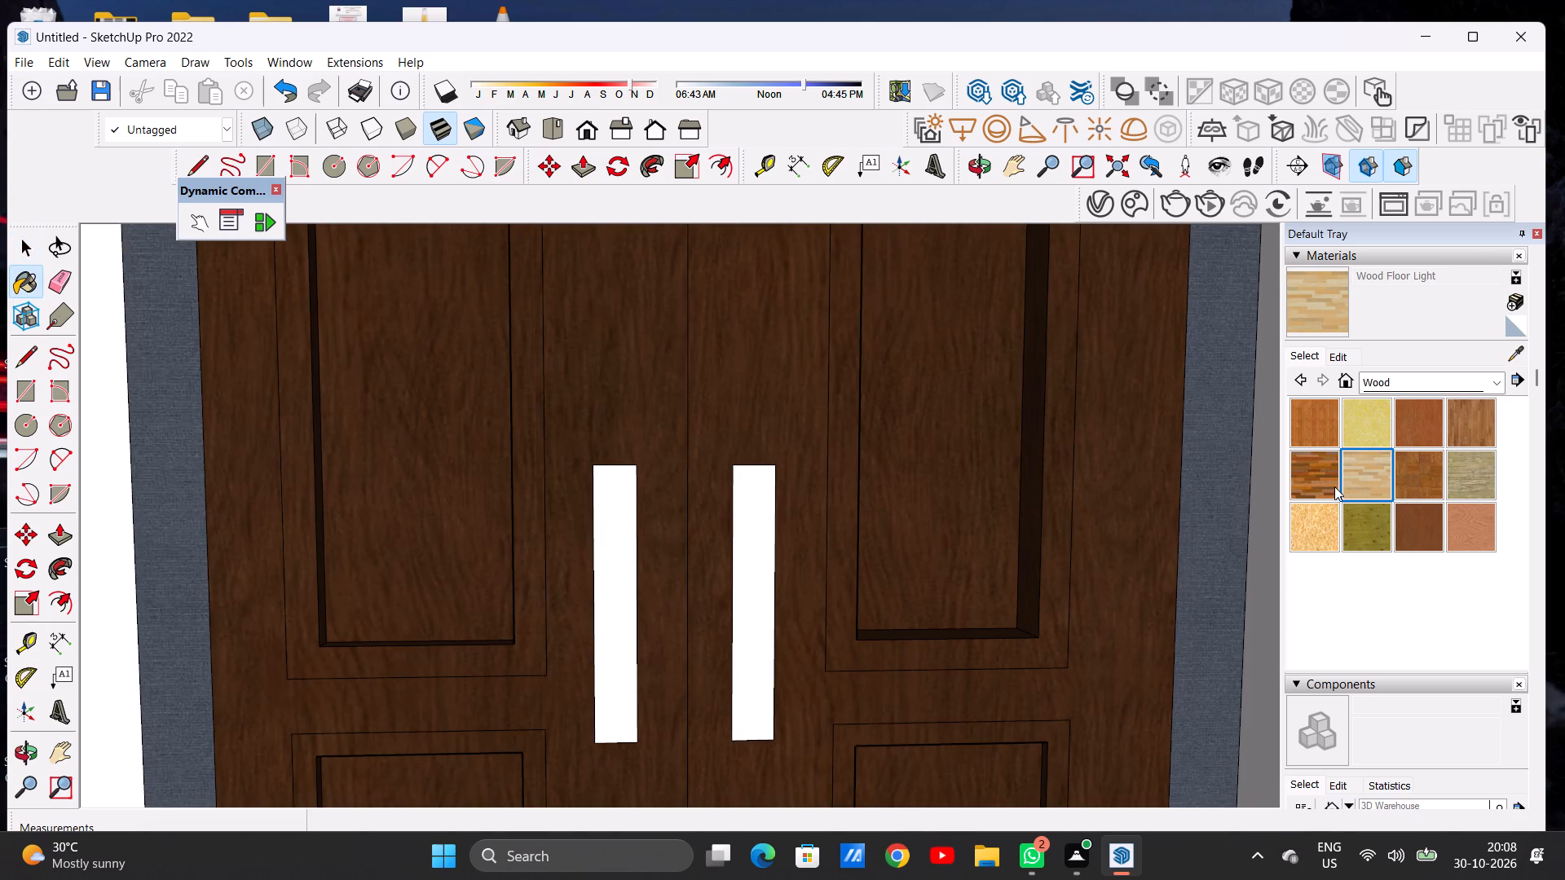
pyautogui.click(1321, 520)
pyautogui.scroll(2, 622, 627)
pyautogui.scroll(-1, 601, 632)
pyautogui.scroll(2, 597, 634)
pyautogui.scroll(-1, 597, 635)
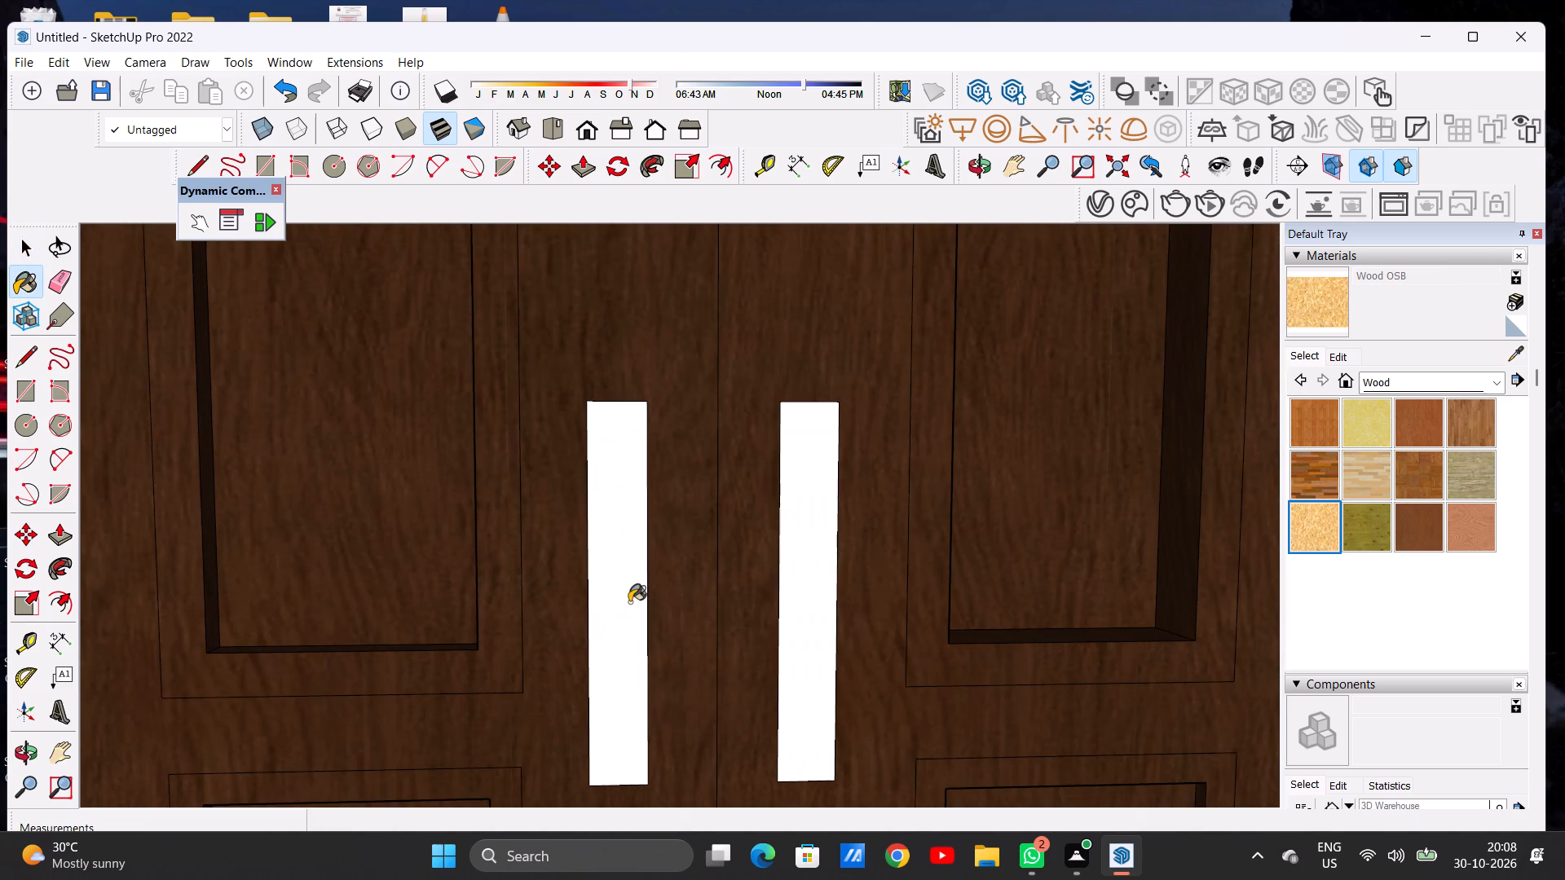
pyautogui.click(611, 602)
pyautogui.click(787, 565)
pyautogui.scroll(-9, 698, 576)
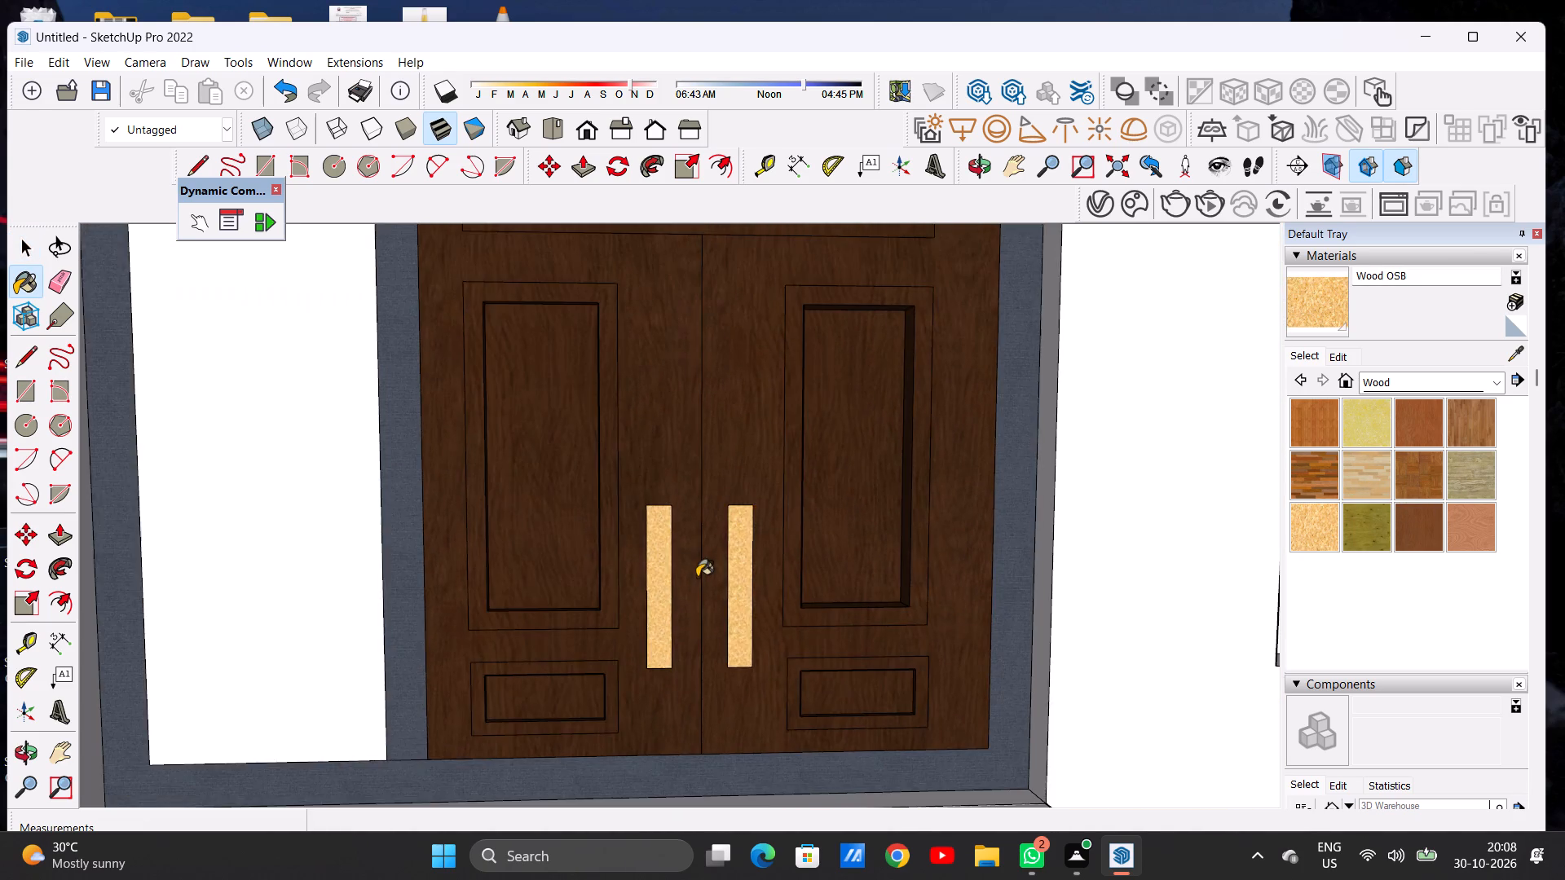
# Examine the entrance doors and their painted handles against the surrounding facade.
pyautogui.scroll(-3, 700, 578)
pyautogui.scroll(1, 705, 578)
pyautogui.scroll(-6, 706, 578)
pyautogui.moveTo(700, 538); pyautogui.dragTo(677, 530, button='middle')
pyautogui.scroll(-3, 655, 563)
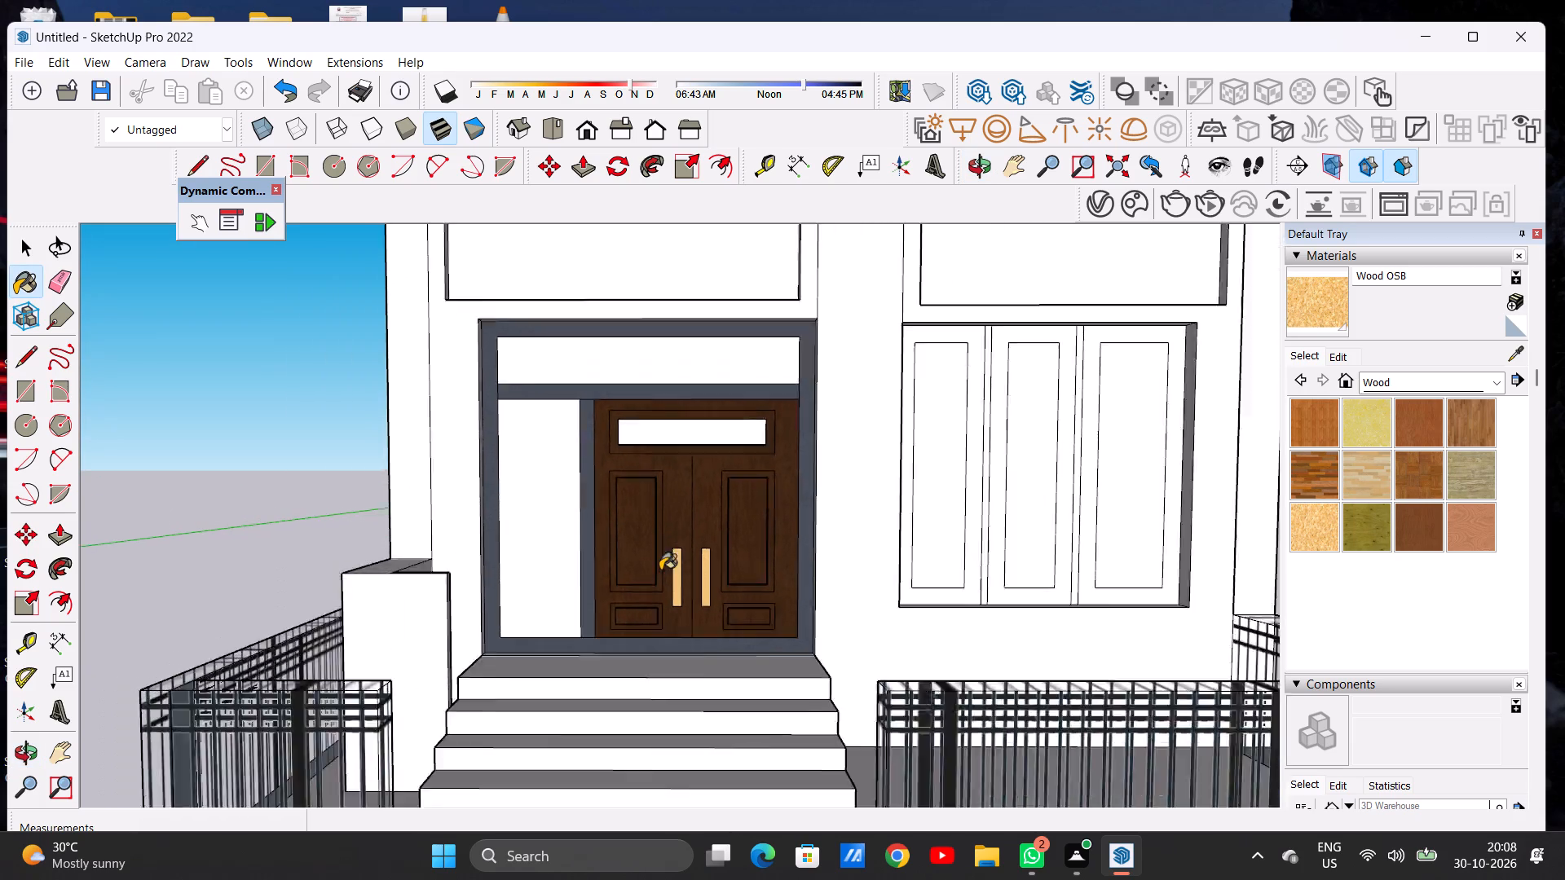
pyautogui.scroll(-15, 660, 570)
pyautogui.scroll(11, 676, 579)
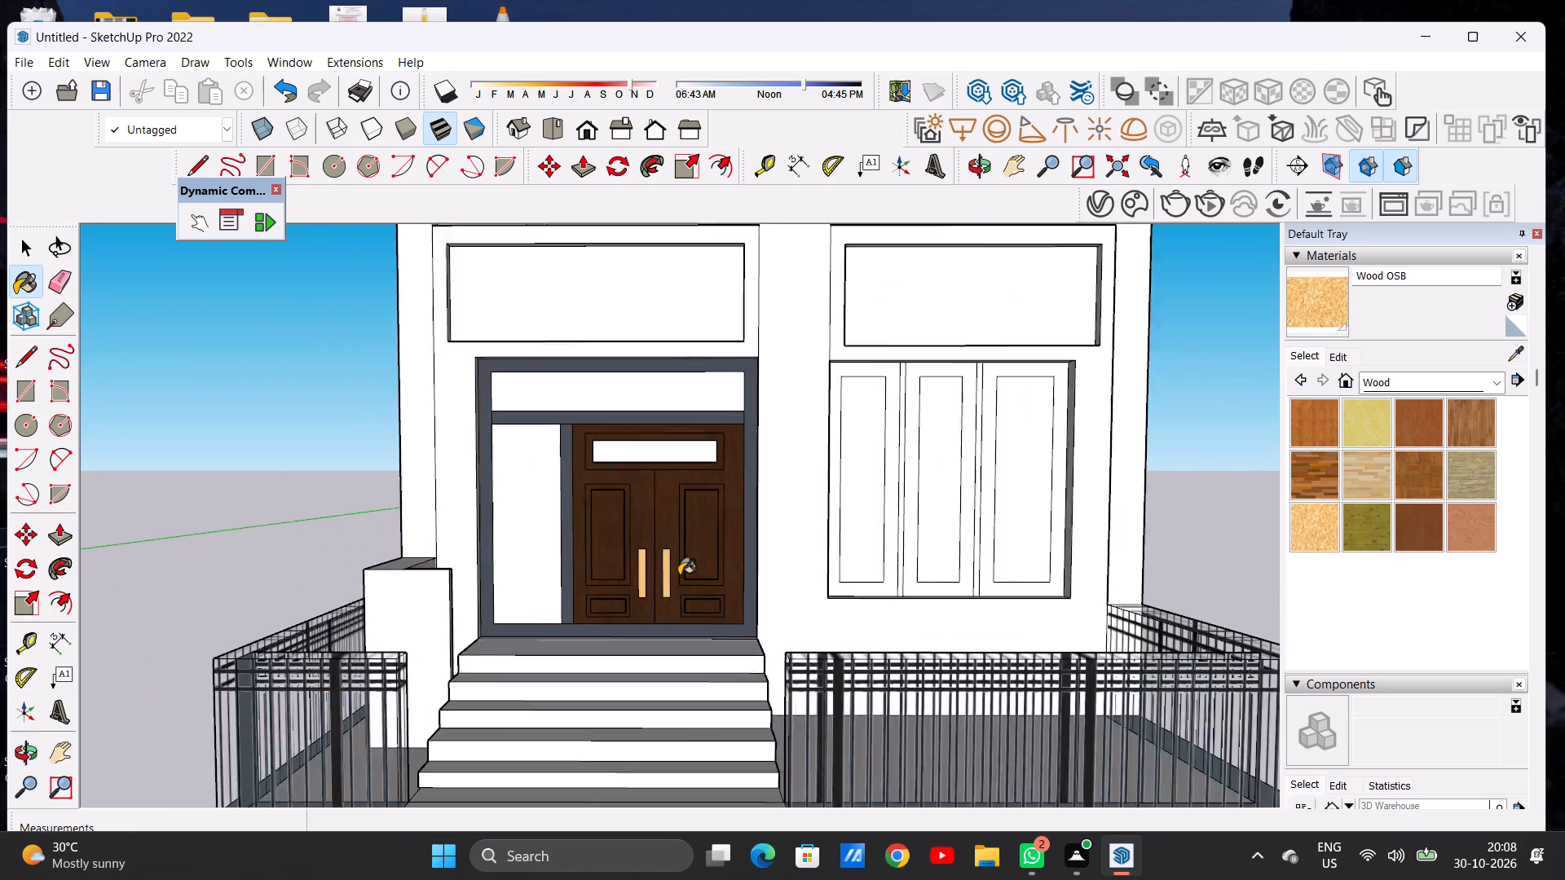
pyautogui.scroll(1, 679, 575)
pyautogui.press('space')
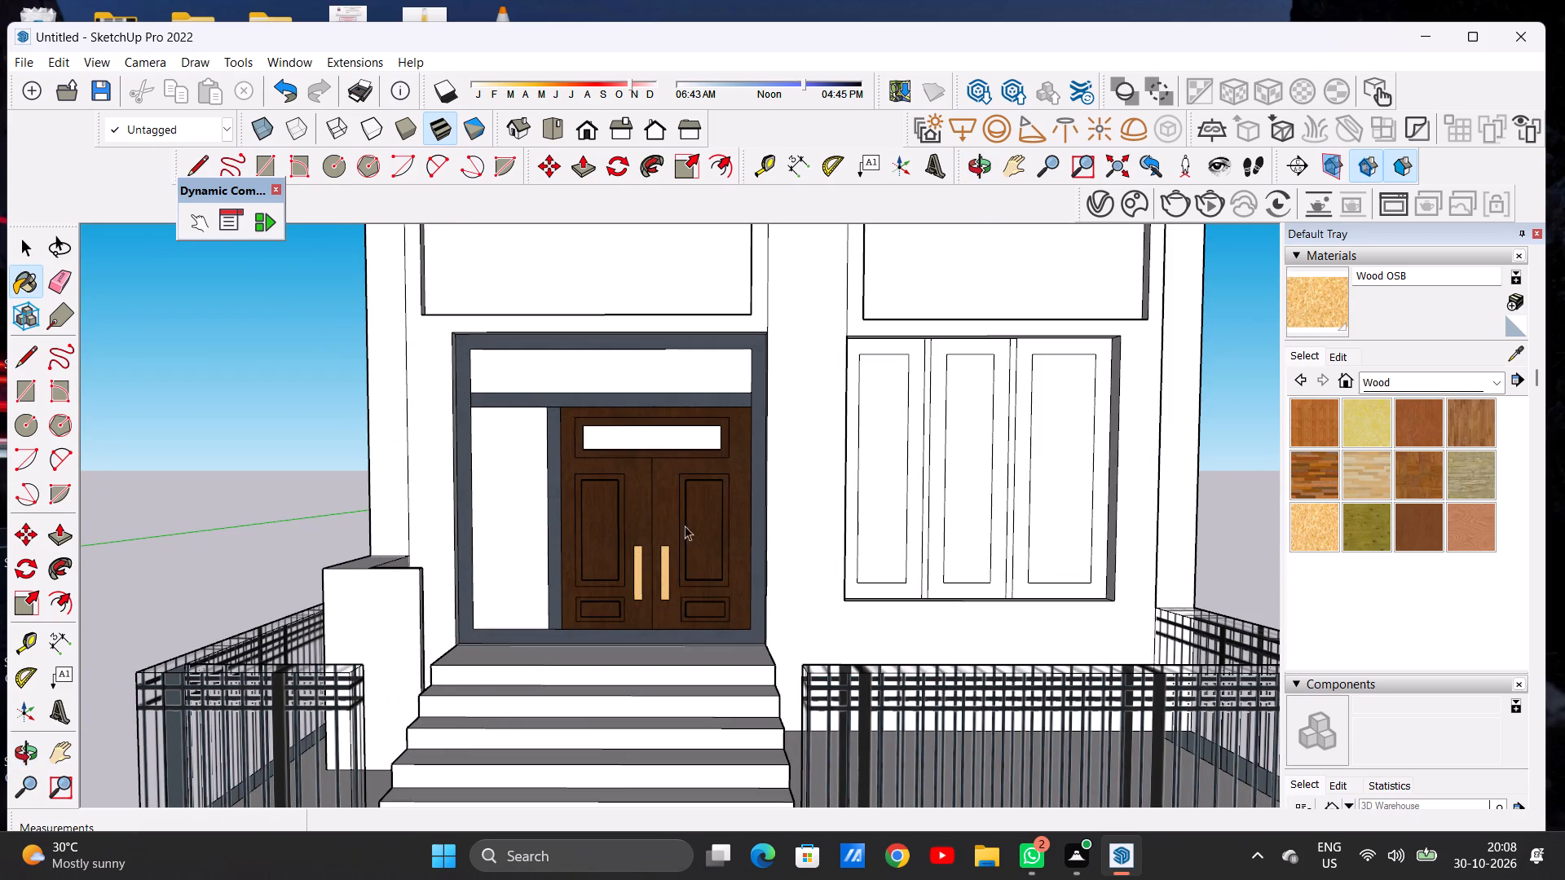
# Paint the wide recessed panel above the door leaves with Wood Veneer 01 and darken the material to match the doors.
pyautogui.scroll(4, 677, 450)
pyautogui.click(1417, 529)
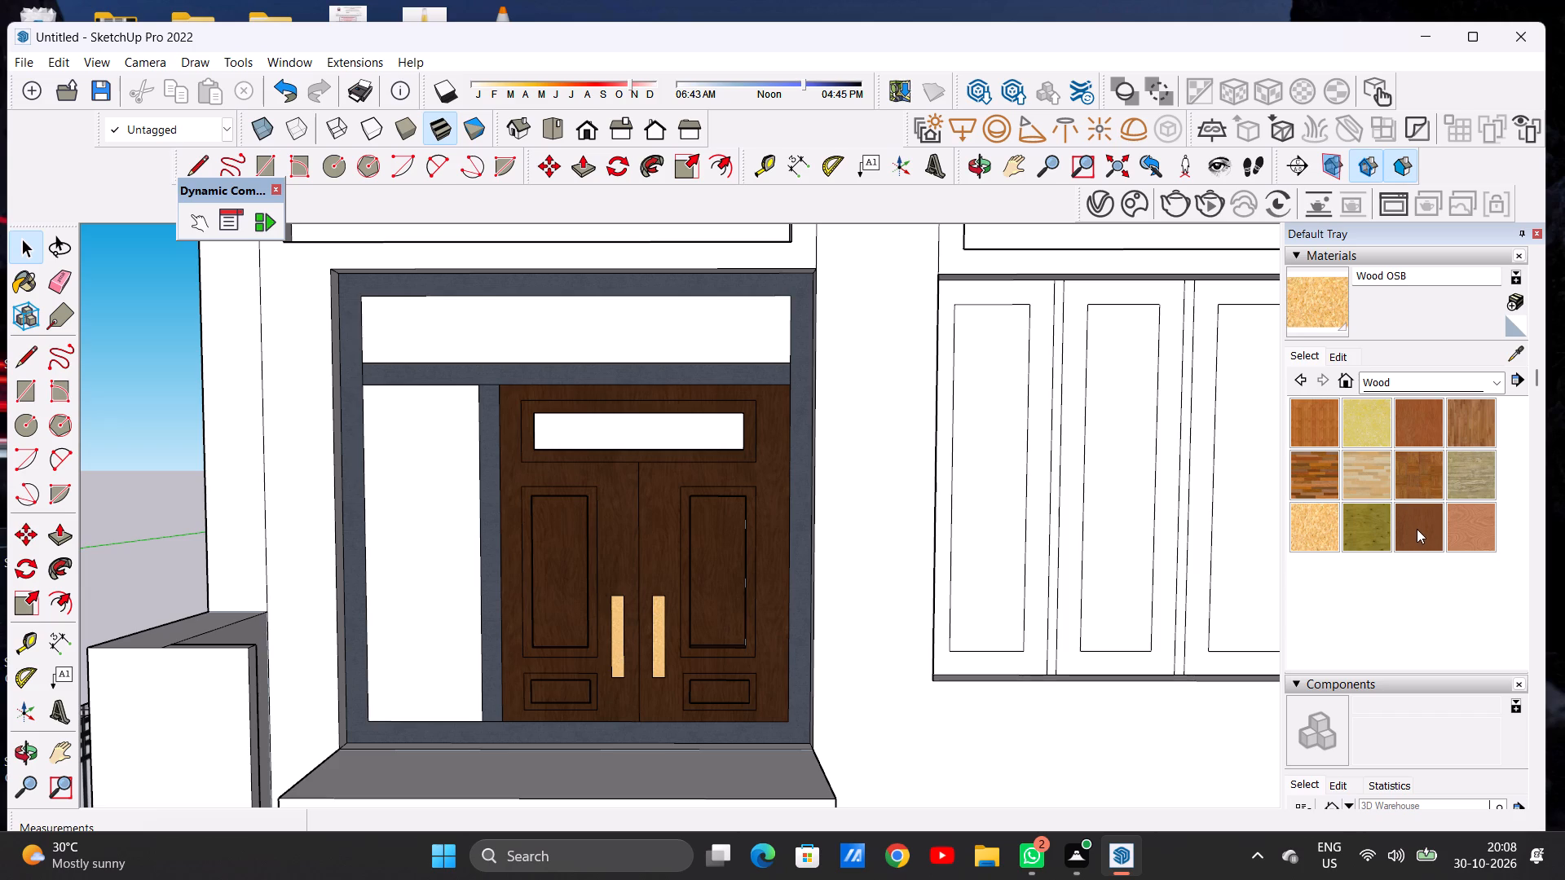
pyautogui.click(1331, 353)
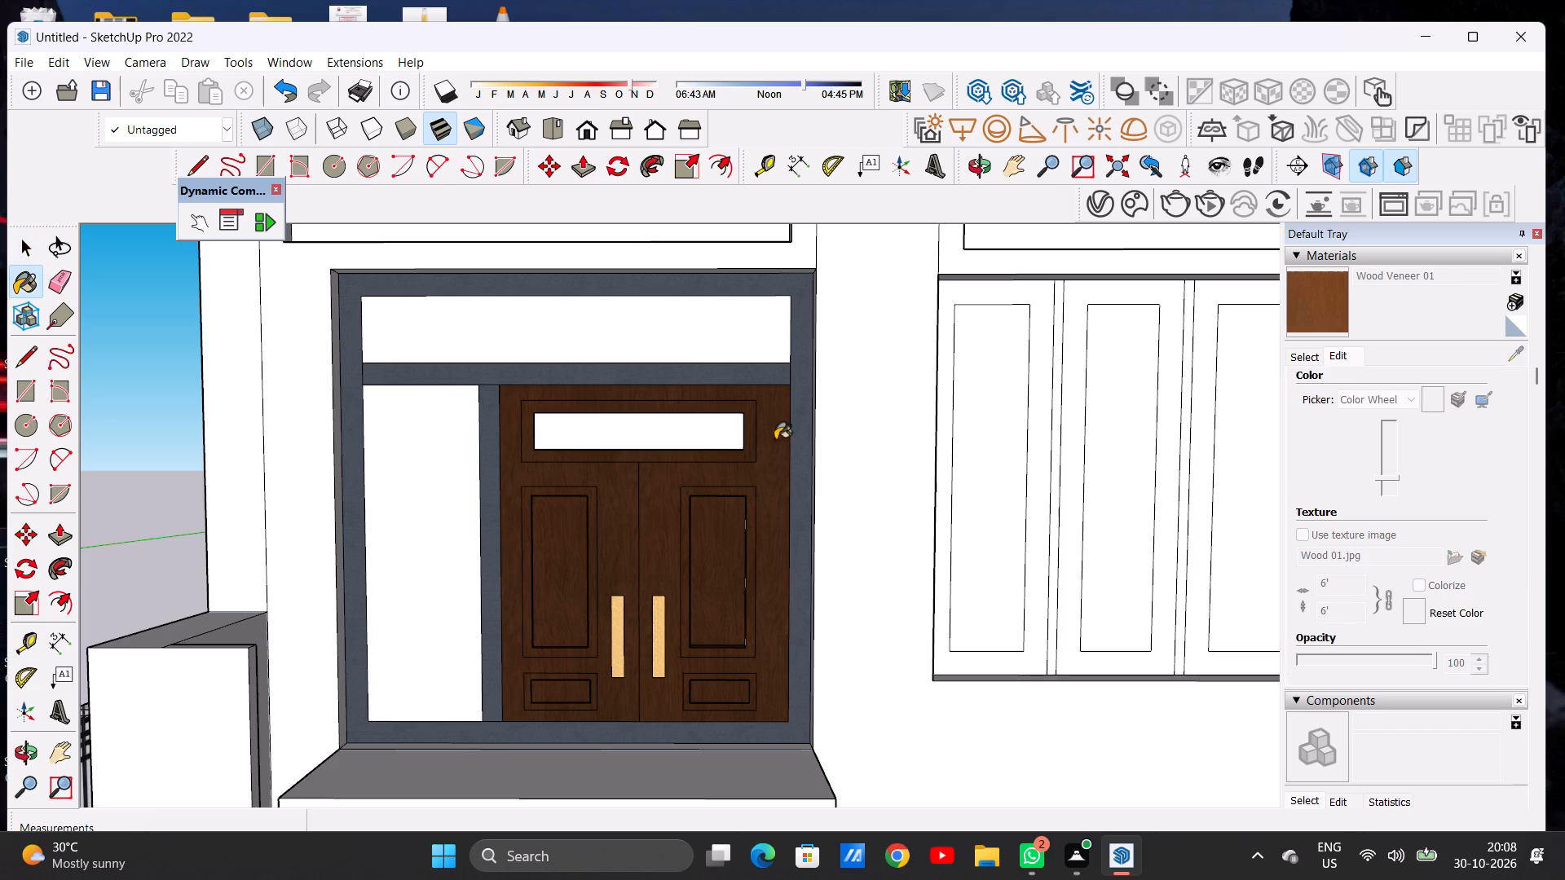
pyautogui.click(667, 436)
pyautogui.scroll(3, 667, 436)
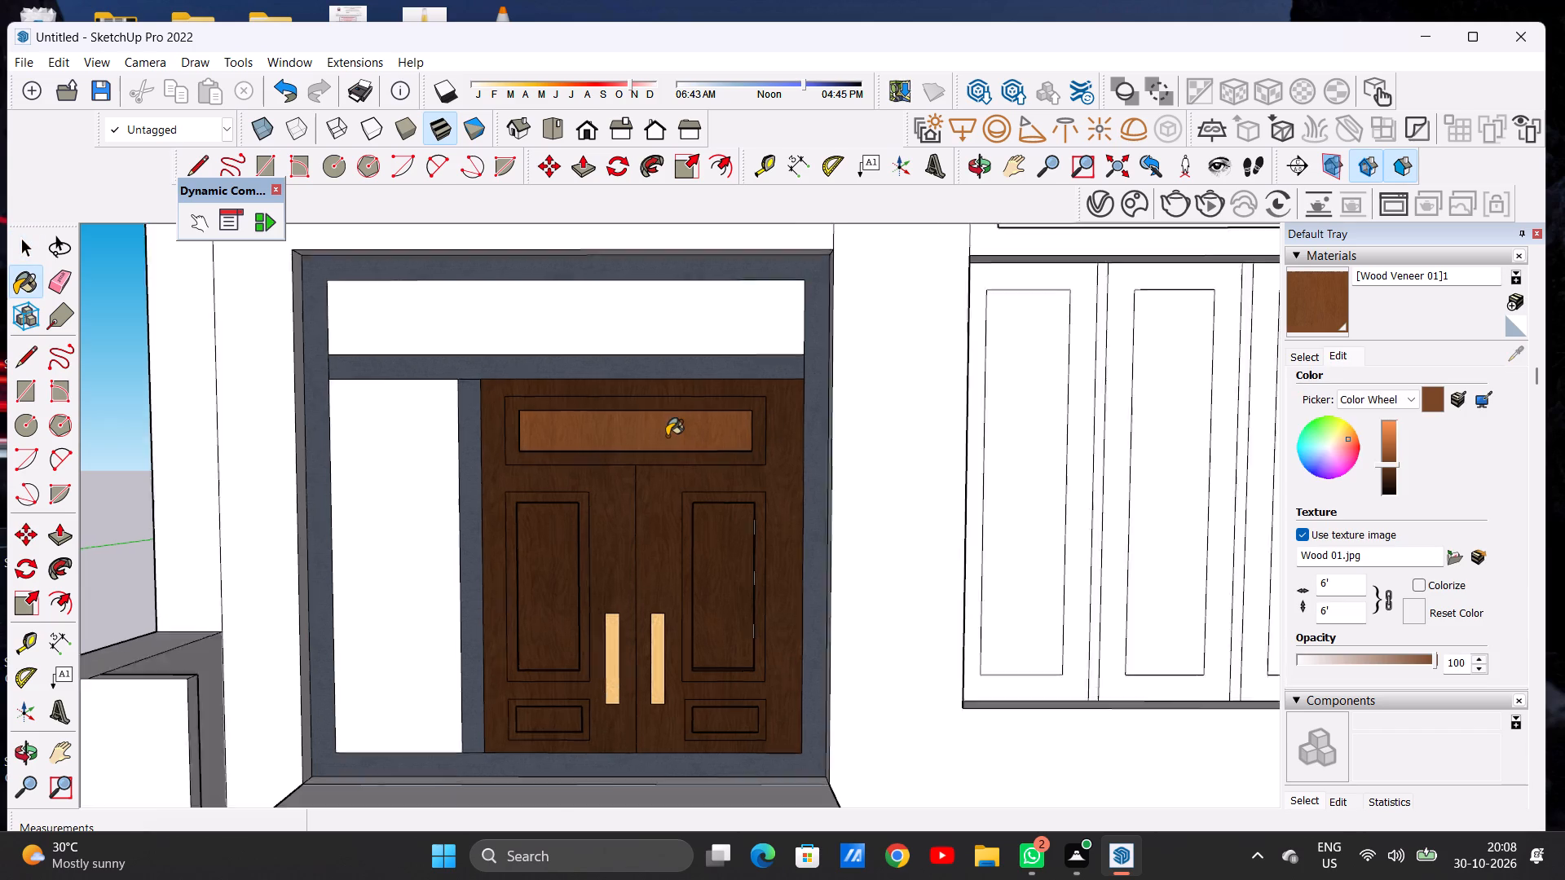
pyautogui.scroll(4, 667, 436)
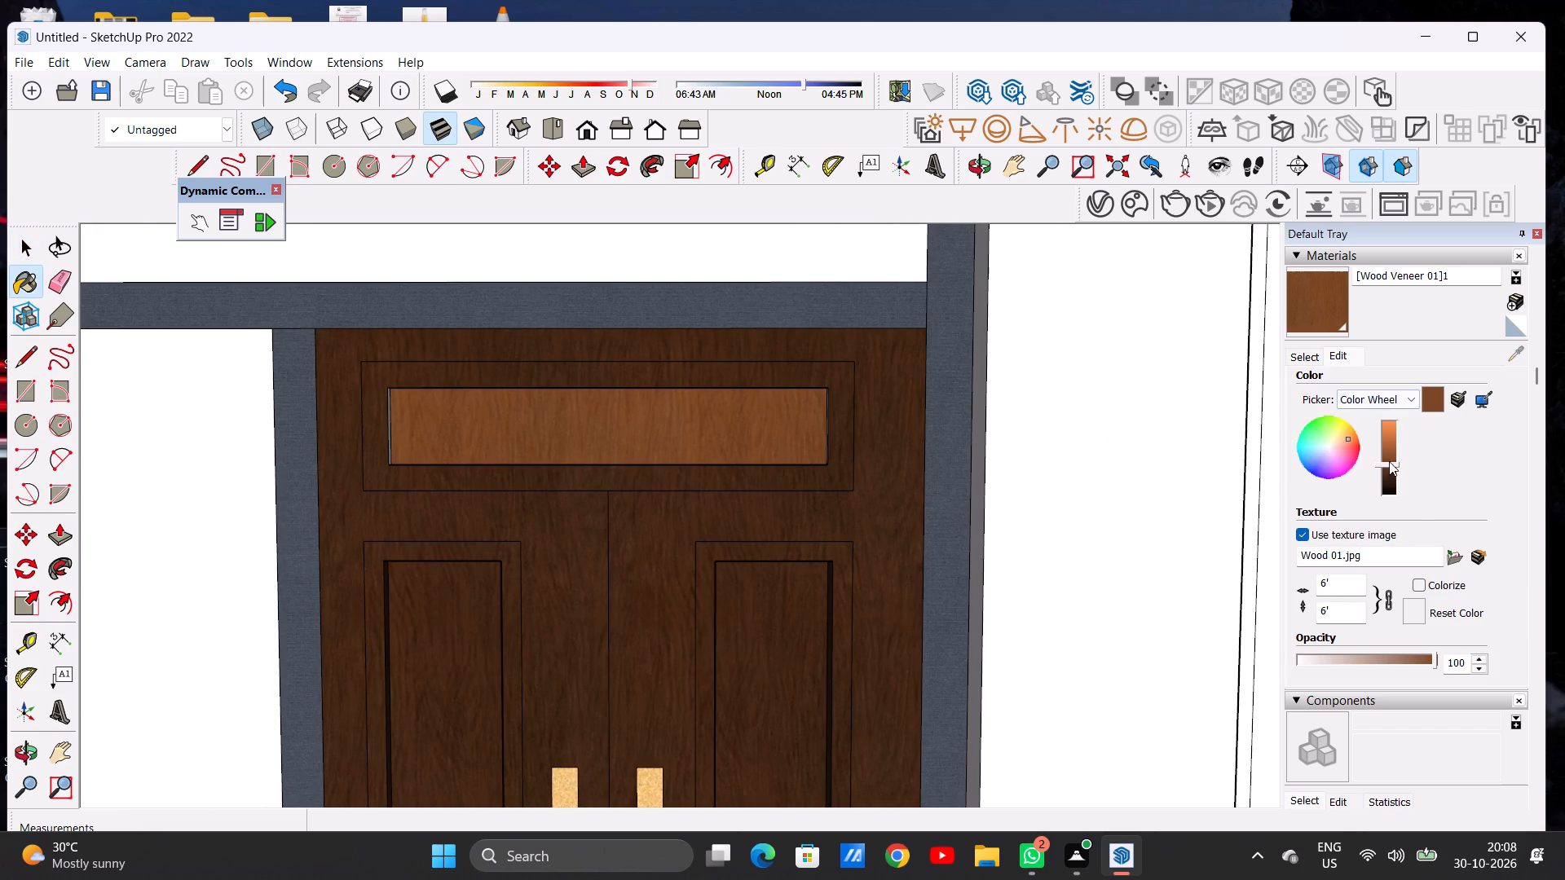
pyautogui.click(1387, 472)
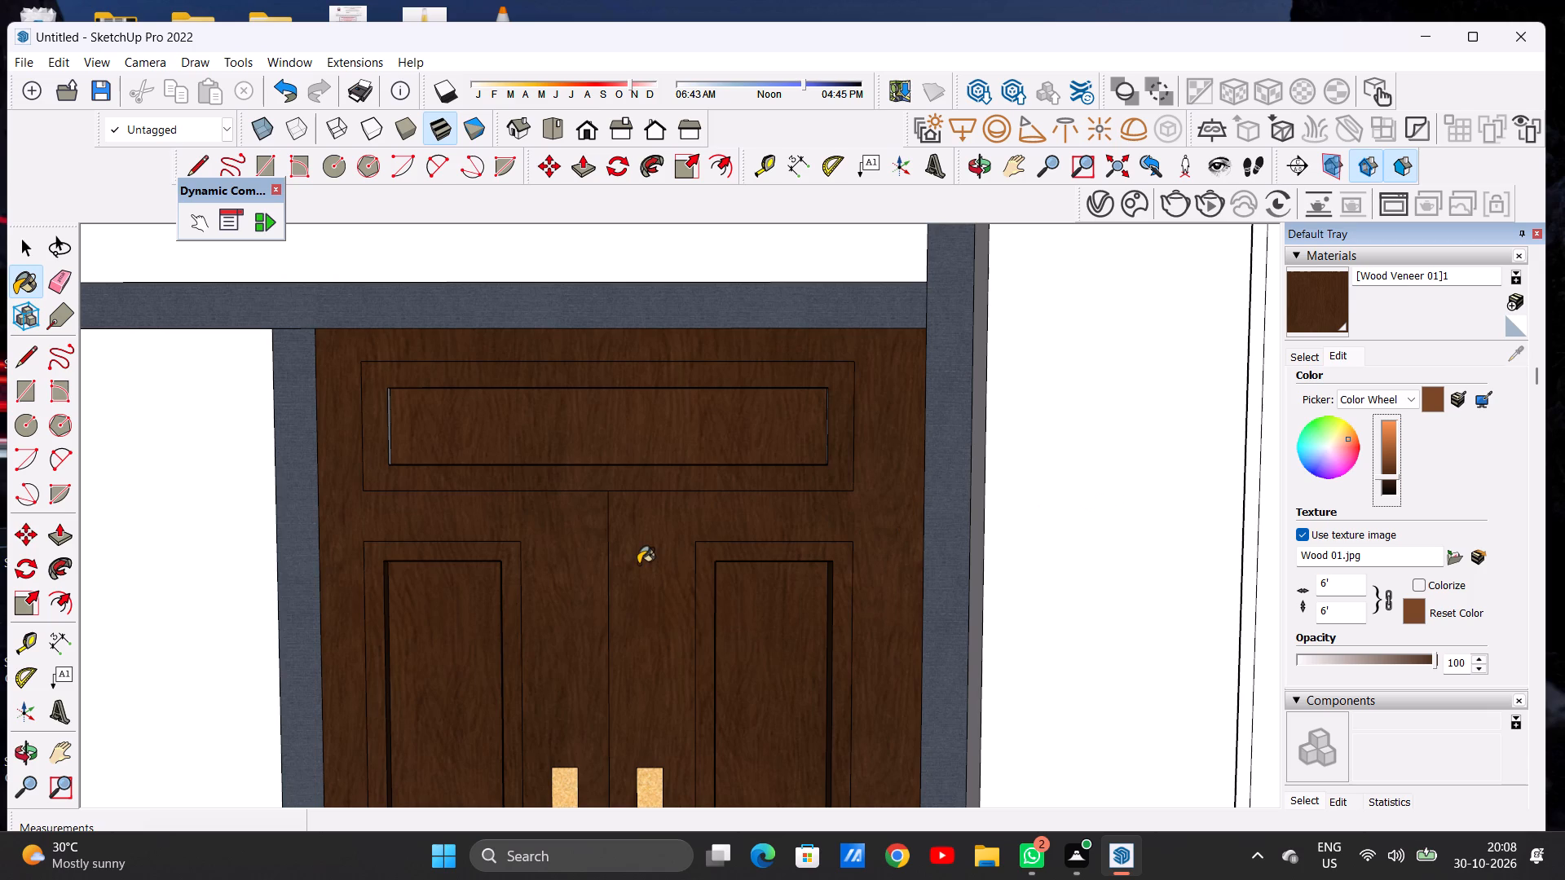
# Paint all four inner edges of the wide upper panel recess with the darkened [Wood Veneer 01]1 material.
pyautogui.scroll(-3, 430, 413)
pyautogui.moveTo(534, 429); pyautogui.dragTo(374, 508, button='middle')
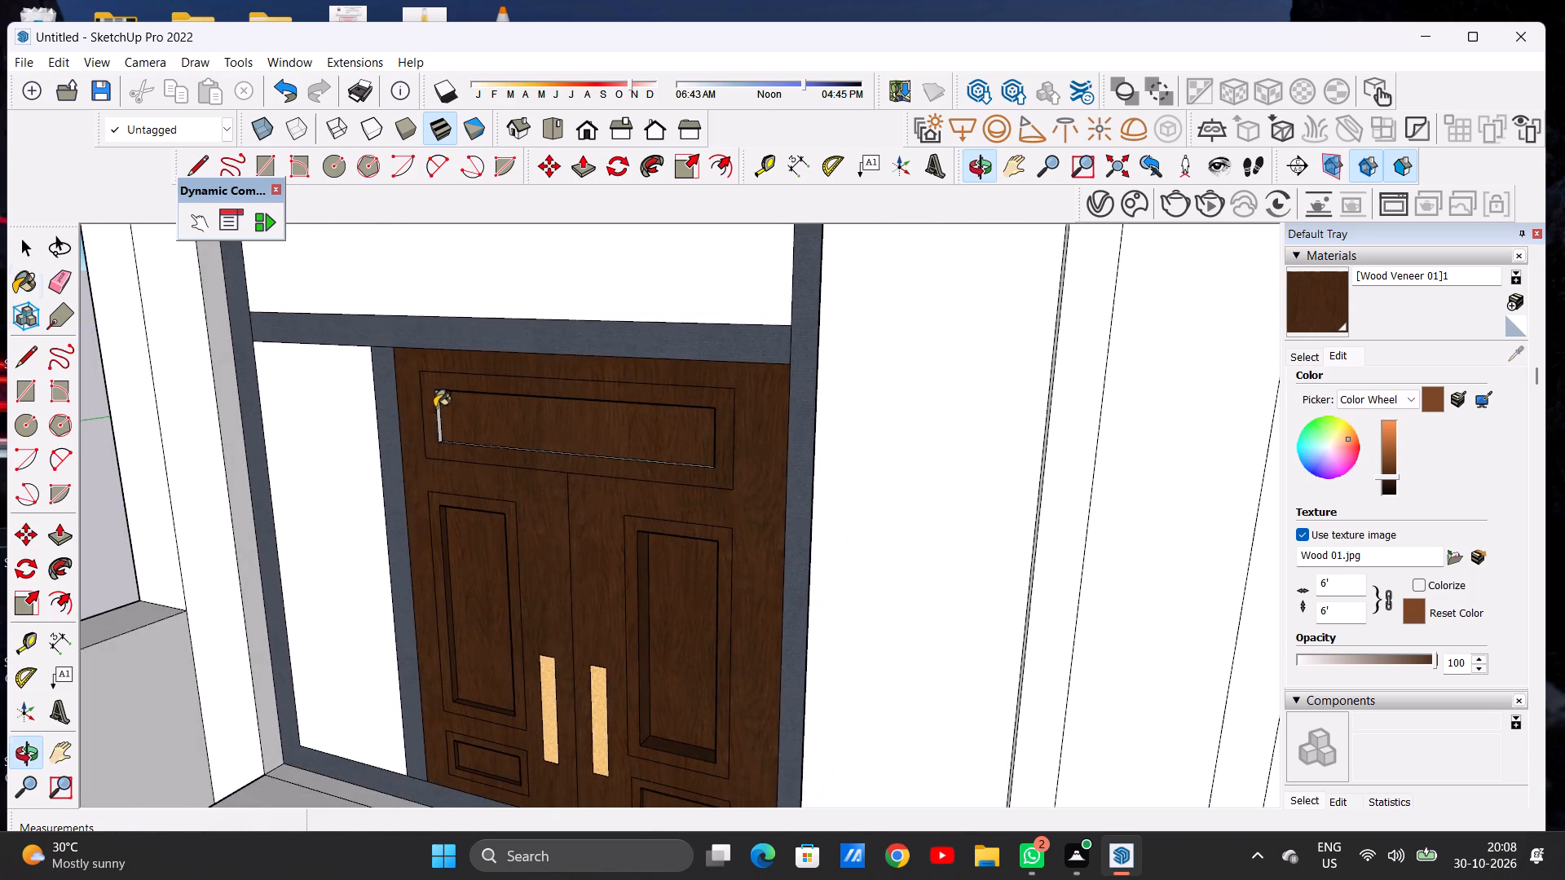
pyautogui.scroll(20, 434, 407)
pyautogui.click(434, 447)
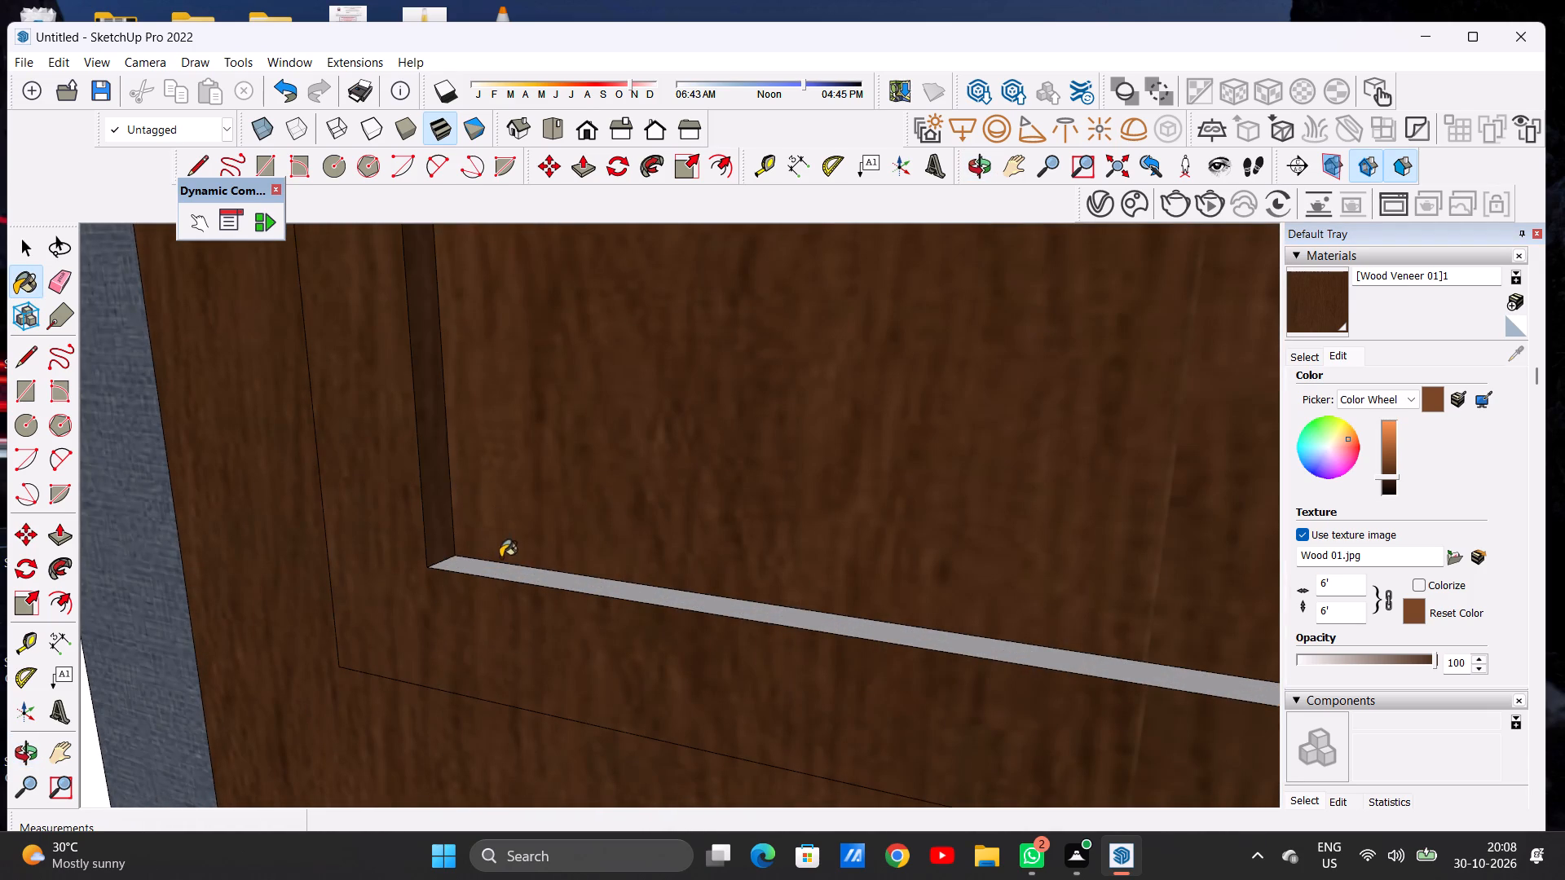
pyautogui.click(500, 570)
pyautogui.scroll(-20, 510, 552)
pyautogui.scroll(-2, 510, 552)
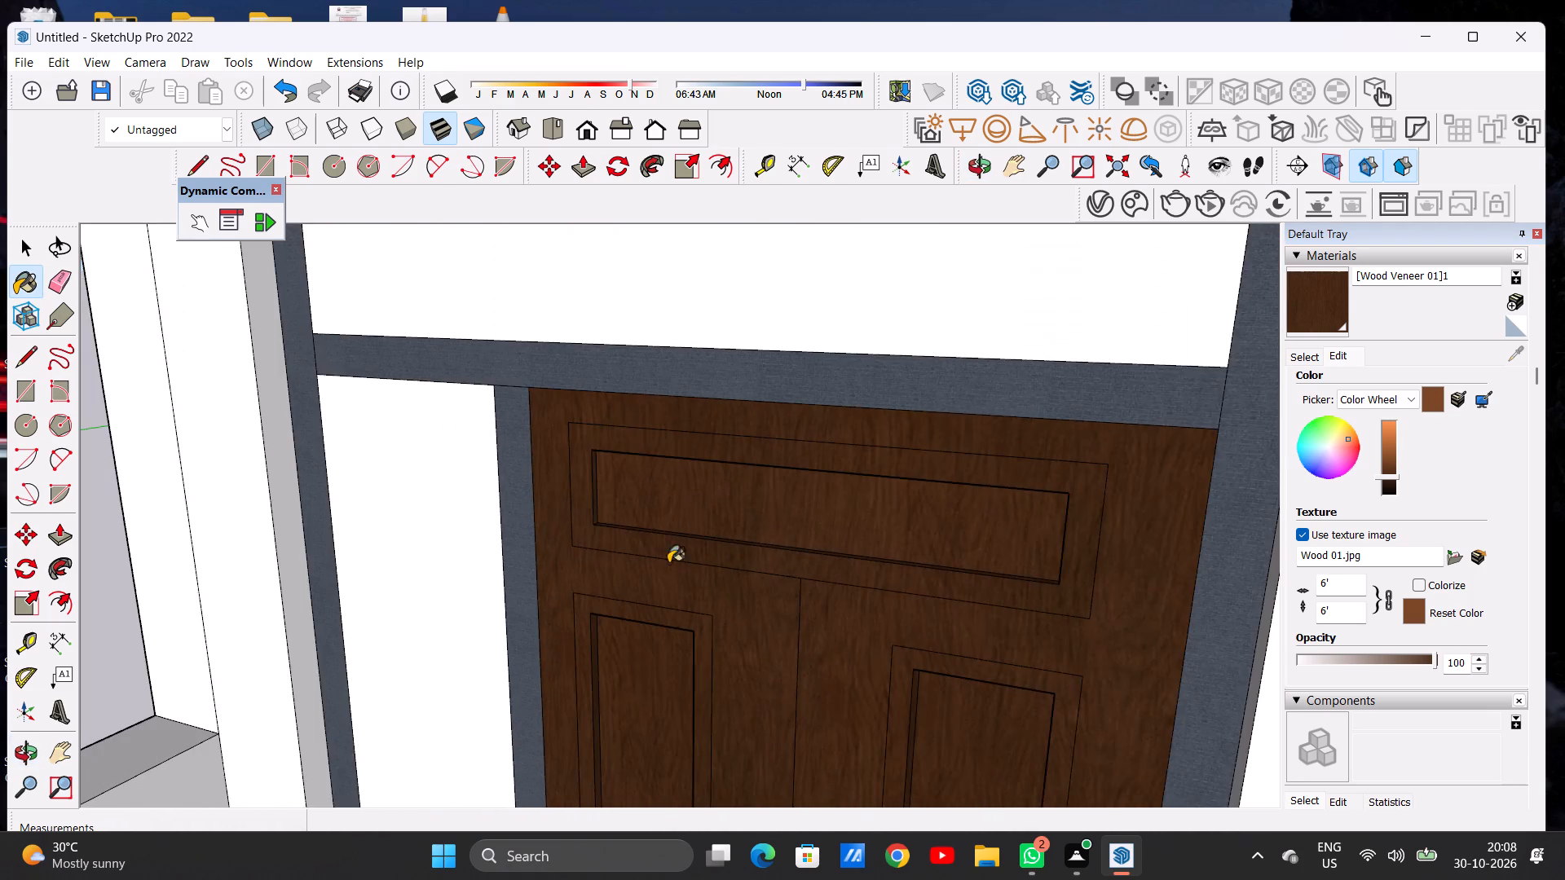
pyautogui.moveTo(668, 563); pyautogui.dragTo(1010, 359, button='middle')
pyautogui.scroll(20, 979, 476)
pyautogui.scroll(2, 979, 476)
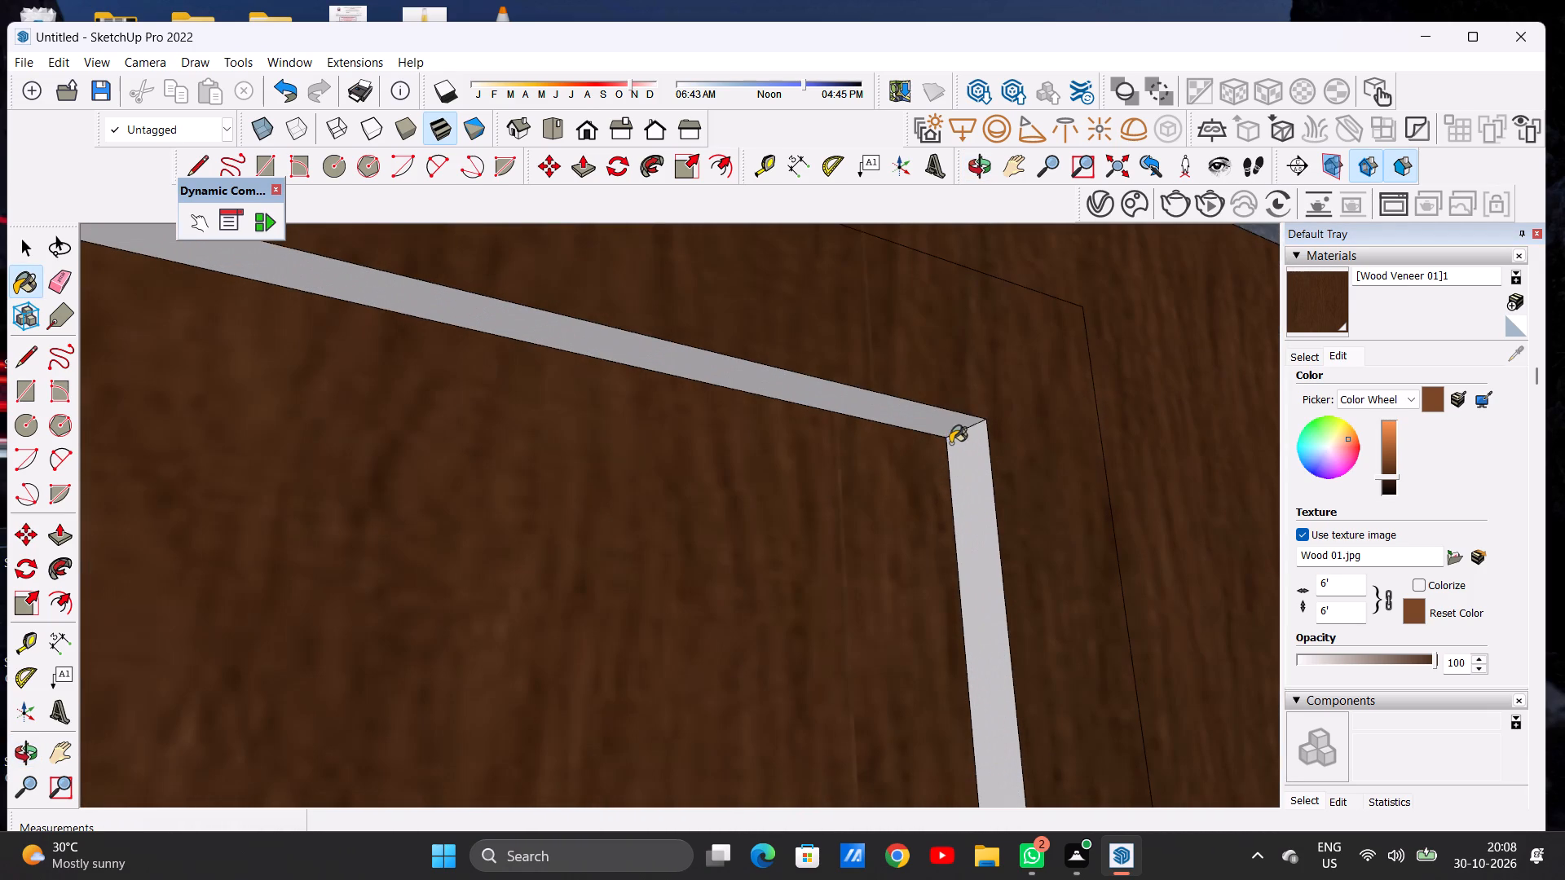
pyautogui.click(932, 433)
pyautogui.click(970, 460)
pyautogui.scroll(-20, 920, 451)
pyautogui.scroll(-1, 920, 451)
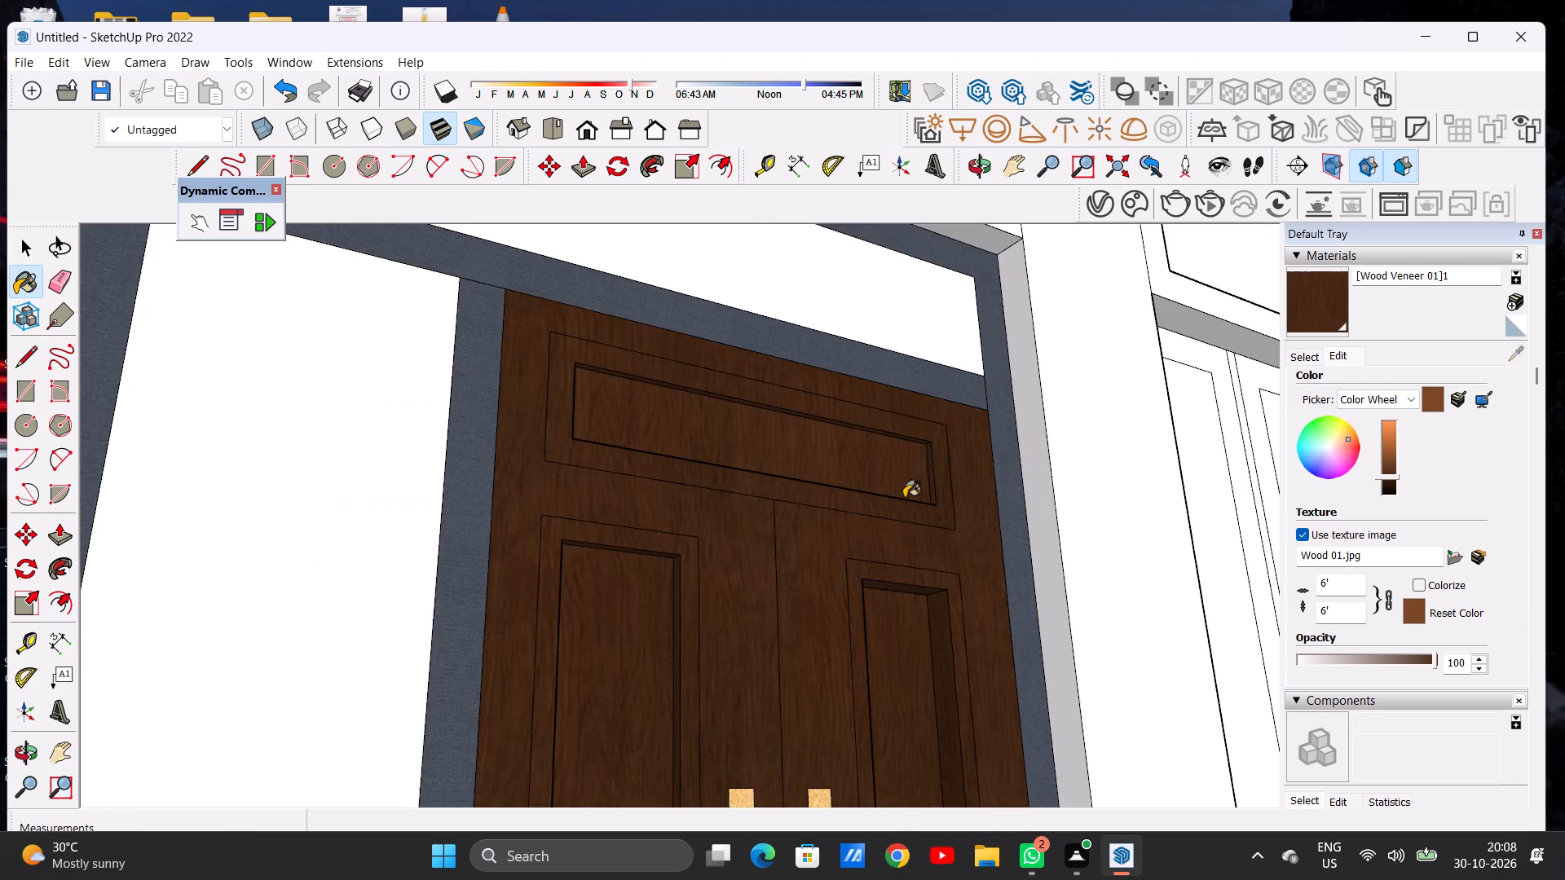
# Examine the veneered doors and entrance frame up close and within the whole front facade.
pyautogui.scroll(-1, 904, 498)
pyautogui.moveTo(888, 504); pyautogui.dragTo(773, 787, button='middle')
pyautogui.moveTo(730, 584); pyautogui.dragTo(650, 608, button='middle')
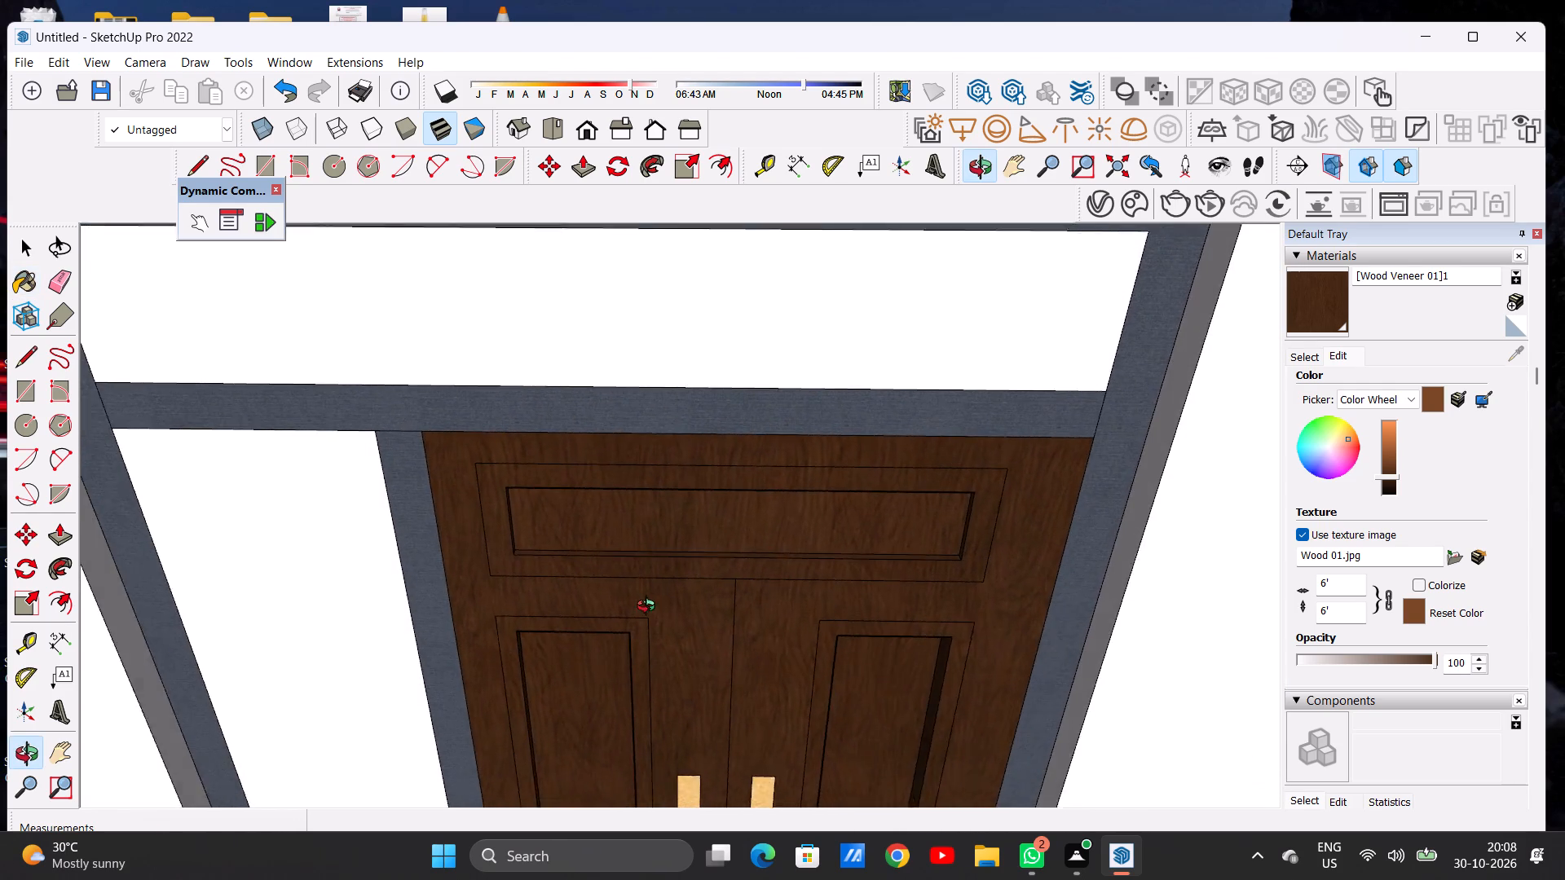
pyautogui.moveTo(650, 608); pyautogui.dragTo(632, 573, button='middle')
pyautogui.scroll(-13, 631, 571)
pyautogui.scroll(1, 670, 545)
pyautogui.scroll(-13, 669, 546)
pyautogui.moveTo(672, 587); pyautogui.dragTo(672, 582, button='middle')
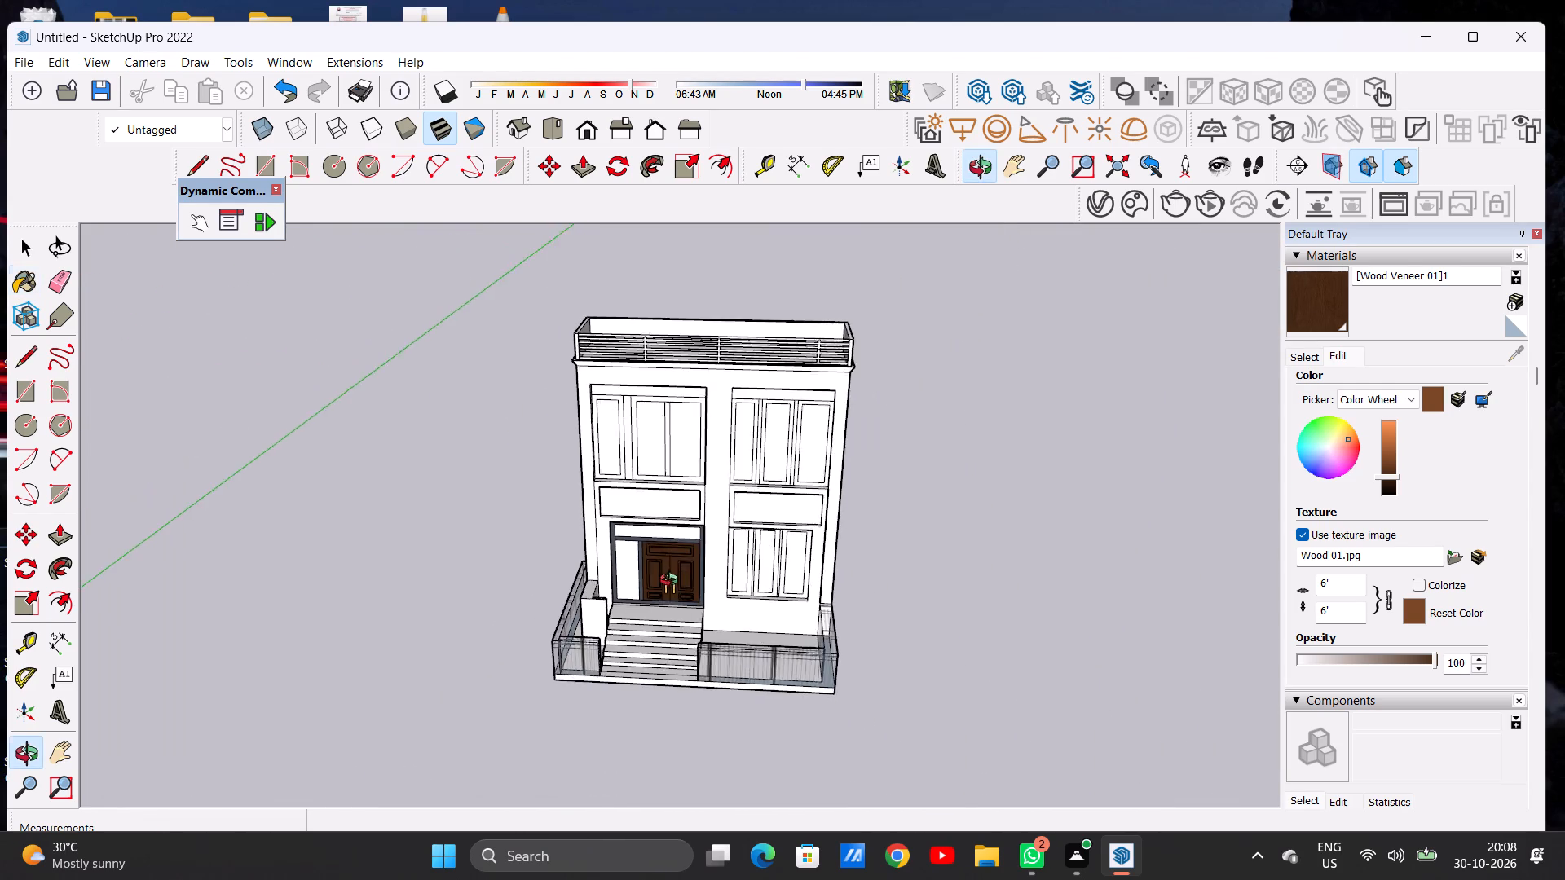
pyautogui.moveTo(672, 582); pyautogui.dragTo(677, 535, button='middle')
pyautogui.scroll(14, 646, 597)
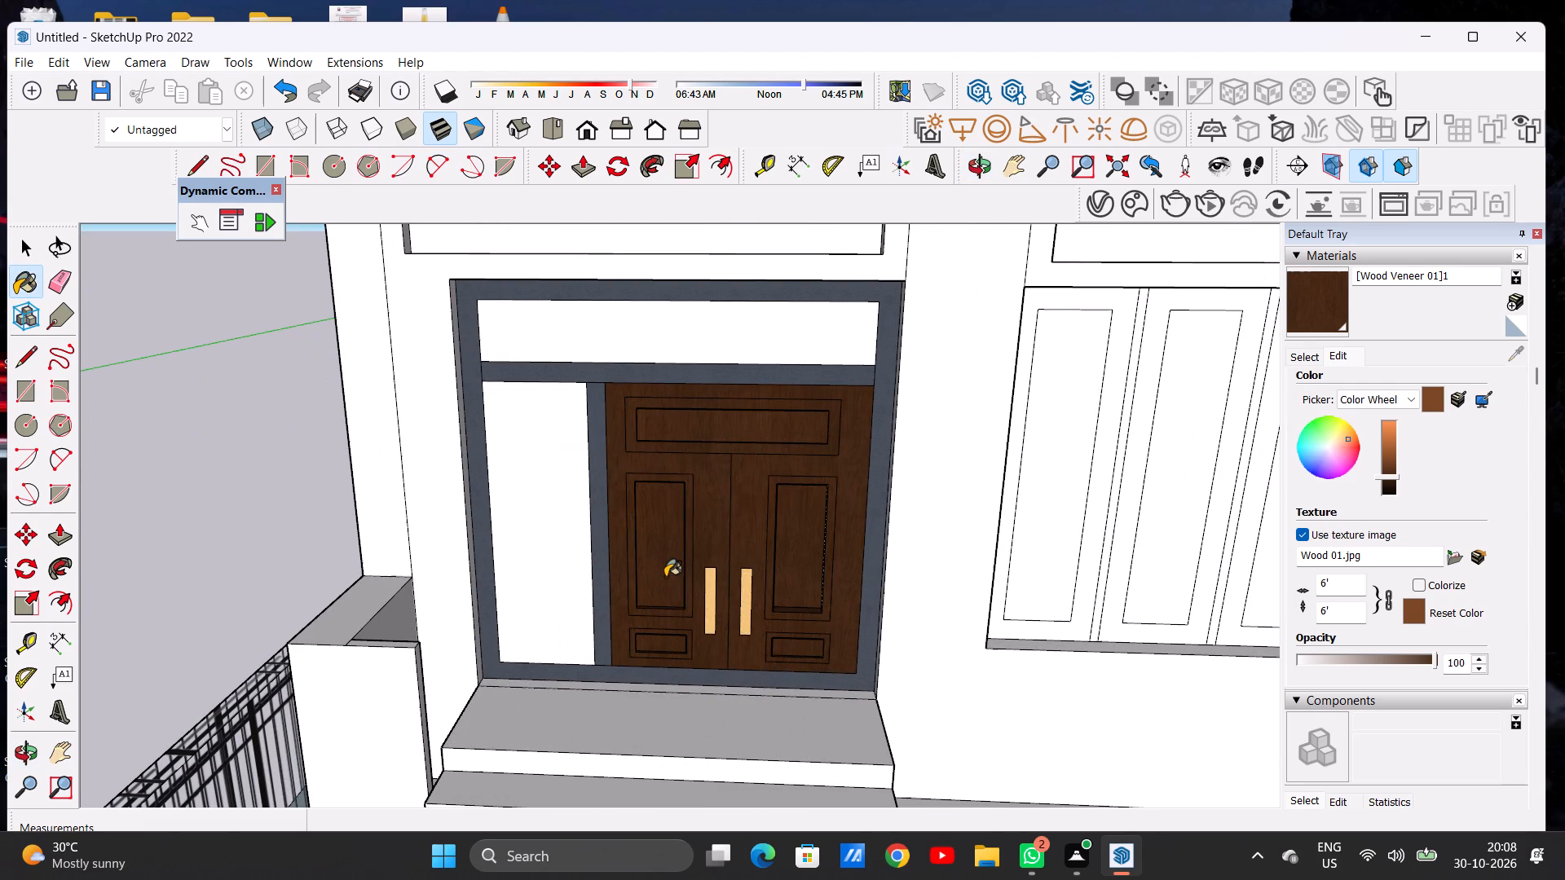
pyautogui.press('space')
pyautogui.scroll(-8, 656, 552)
pyautogui.moveTo(646, 583); pyautogui.dragTo(682, 559, button='middle')
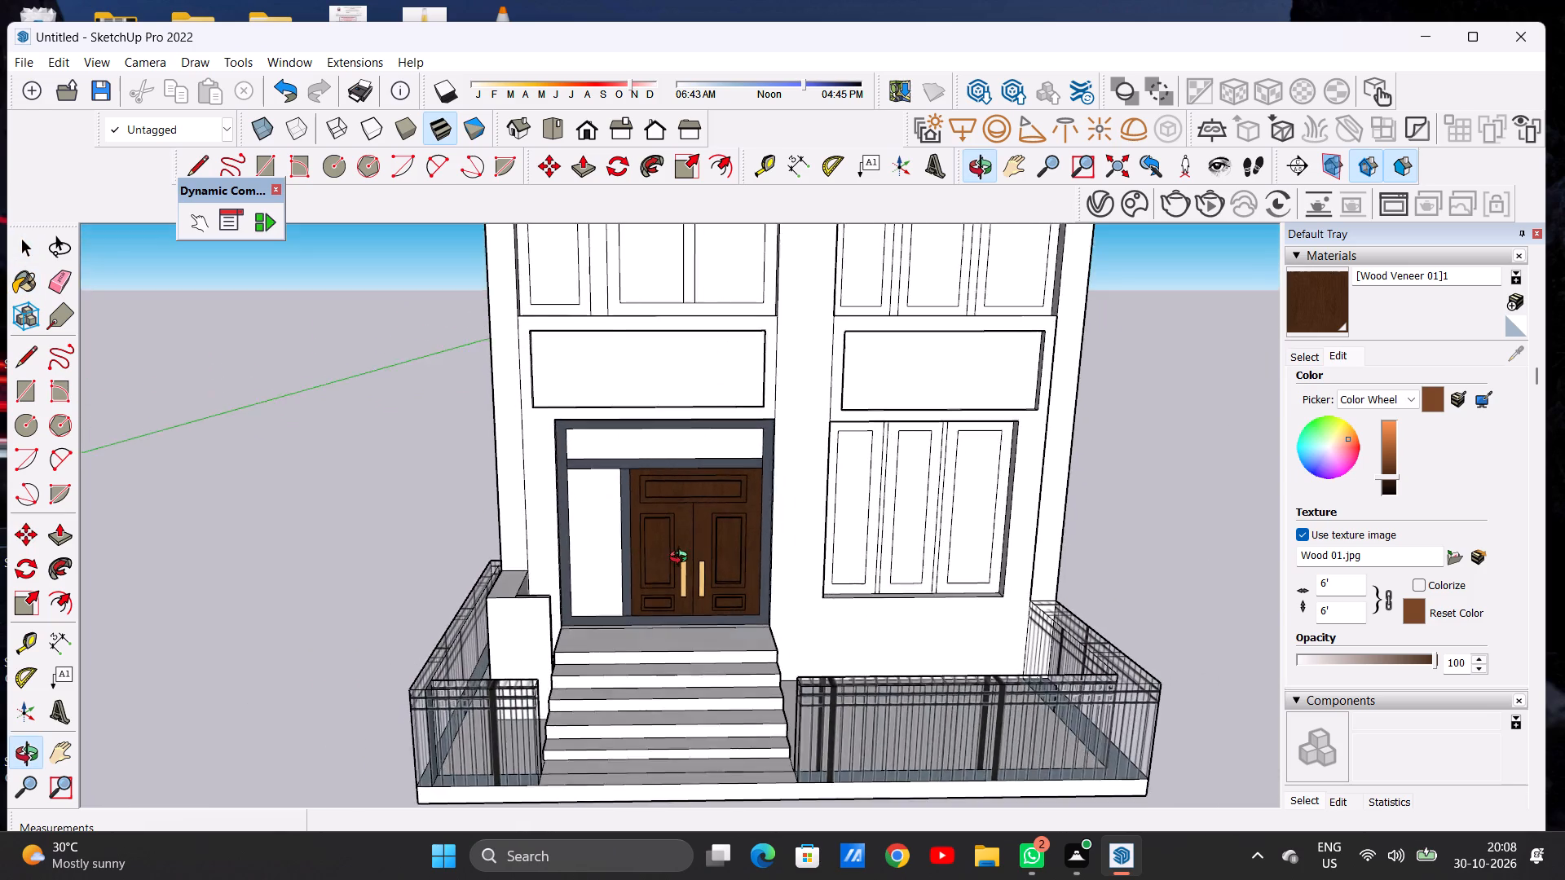
pyautogui.moveTo(682, 559); pyautogui.dragTo(675, 544, button='middle')
pyautogui.scroll(4, 616, 557)
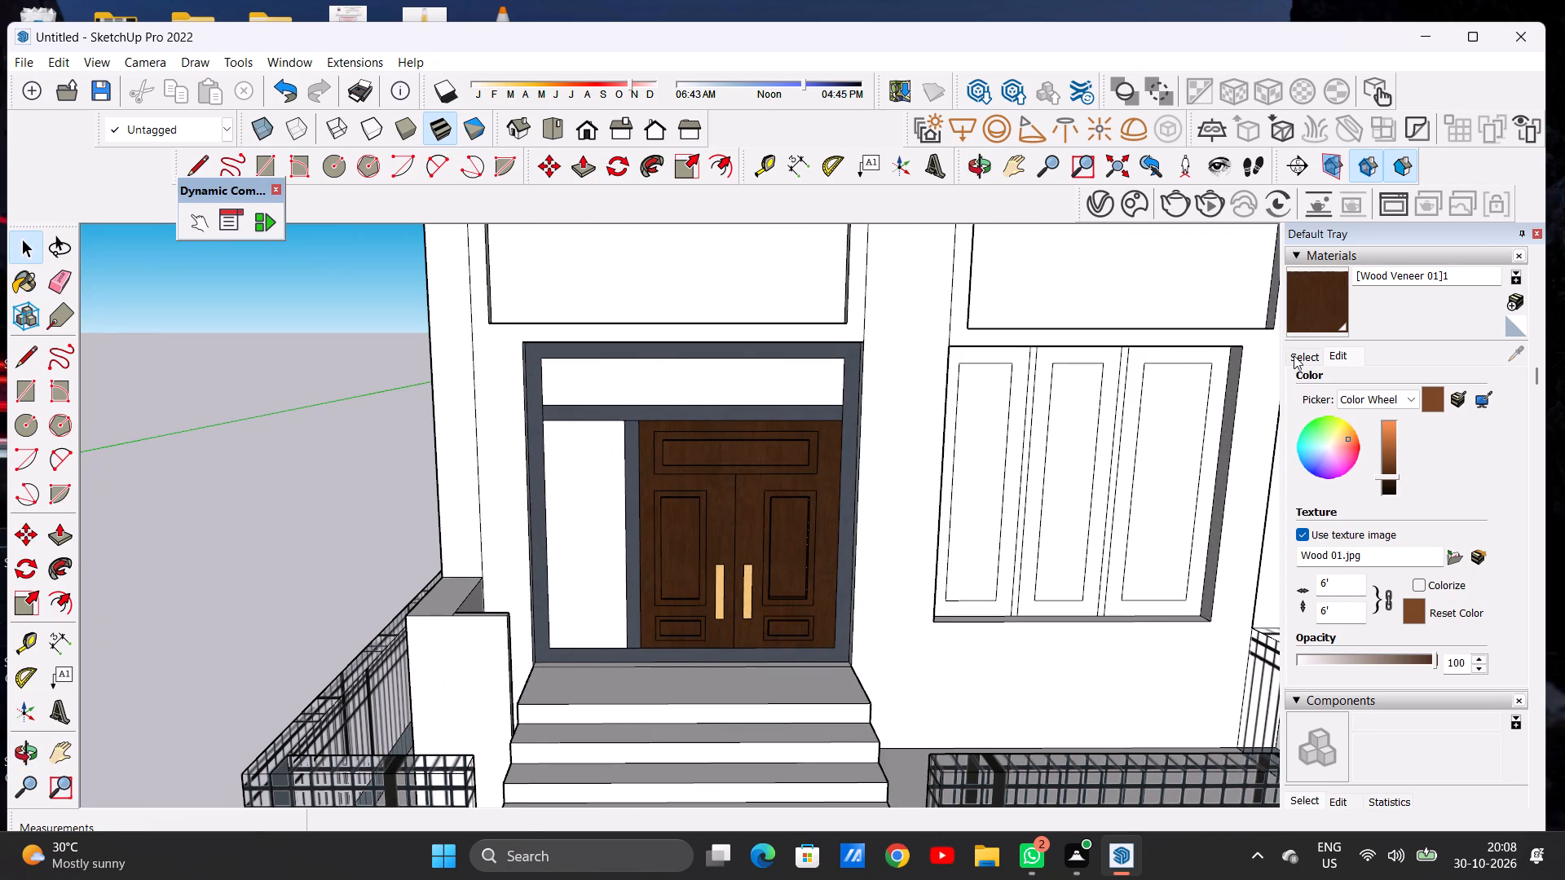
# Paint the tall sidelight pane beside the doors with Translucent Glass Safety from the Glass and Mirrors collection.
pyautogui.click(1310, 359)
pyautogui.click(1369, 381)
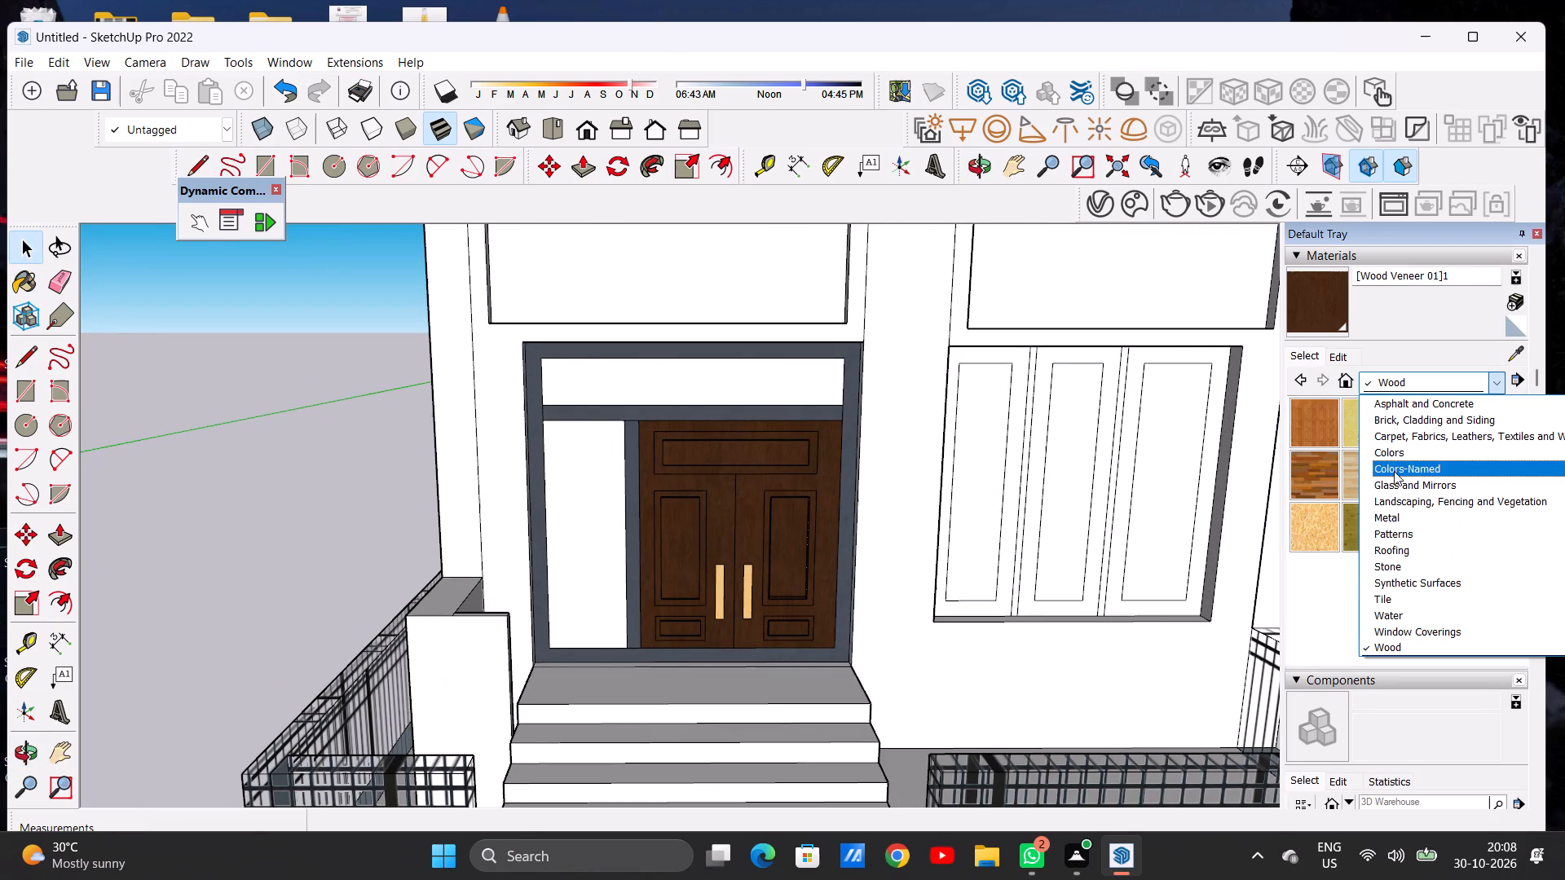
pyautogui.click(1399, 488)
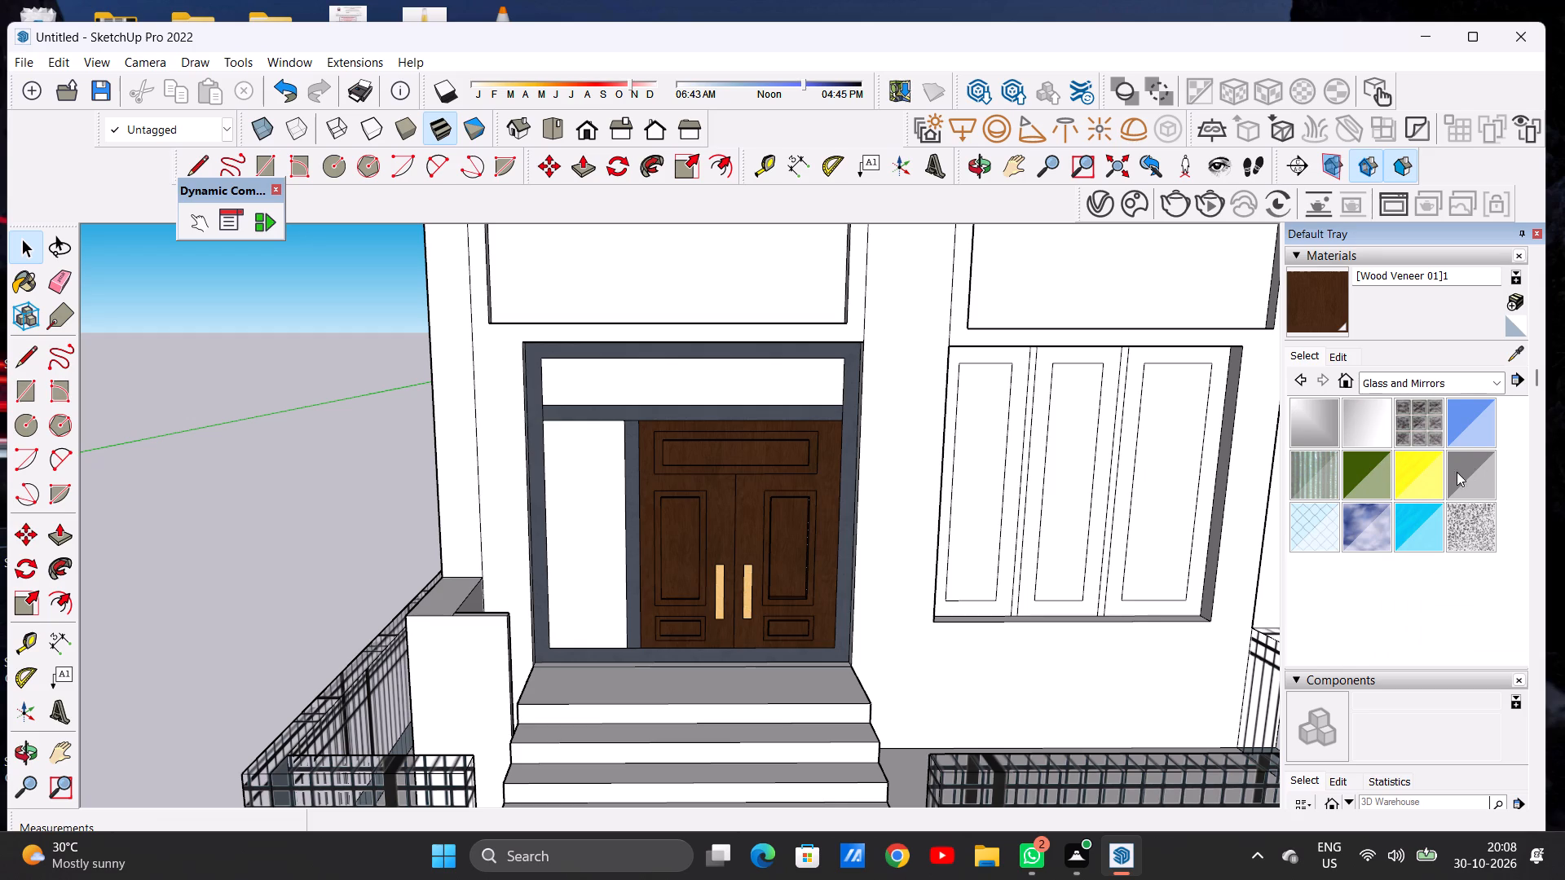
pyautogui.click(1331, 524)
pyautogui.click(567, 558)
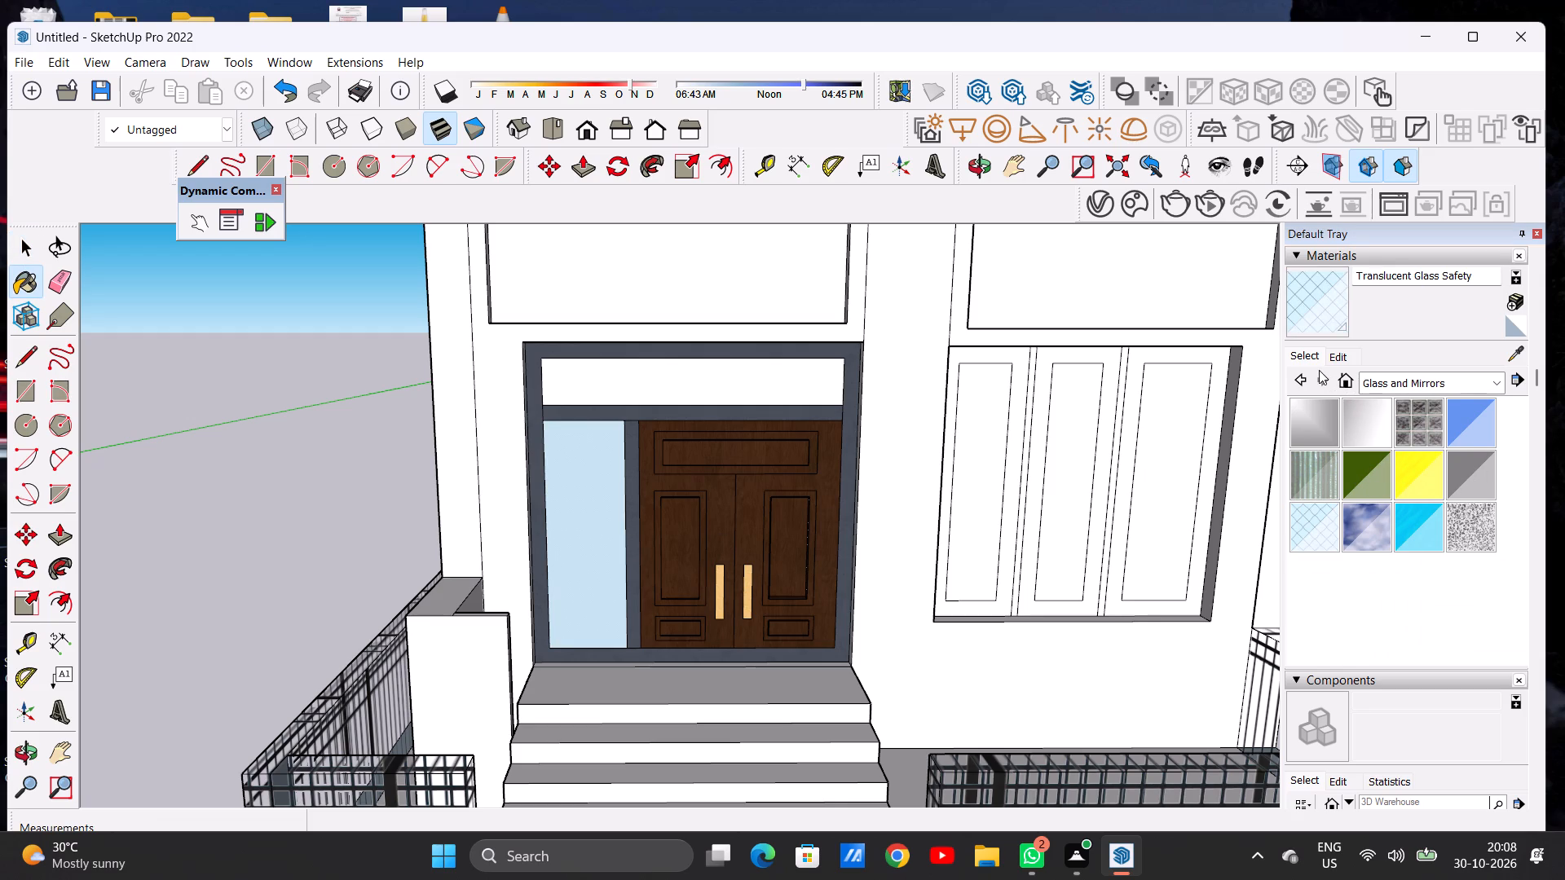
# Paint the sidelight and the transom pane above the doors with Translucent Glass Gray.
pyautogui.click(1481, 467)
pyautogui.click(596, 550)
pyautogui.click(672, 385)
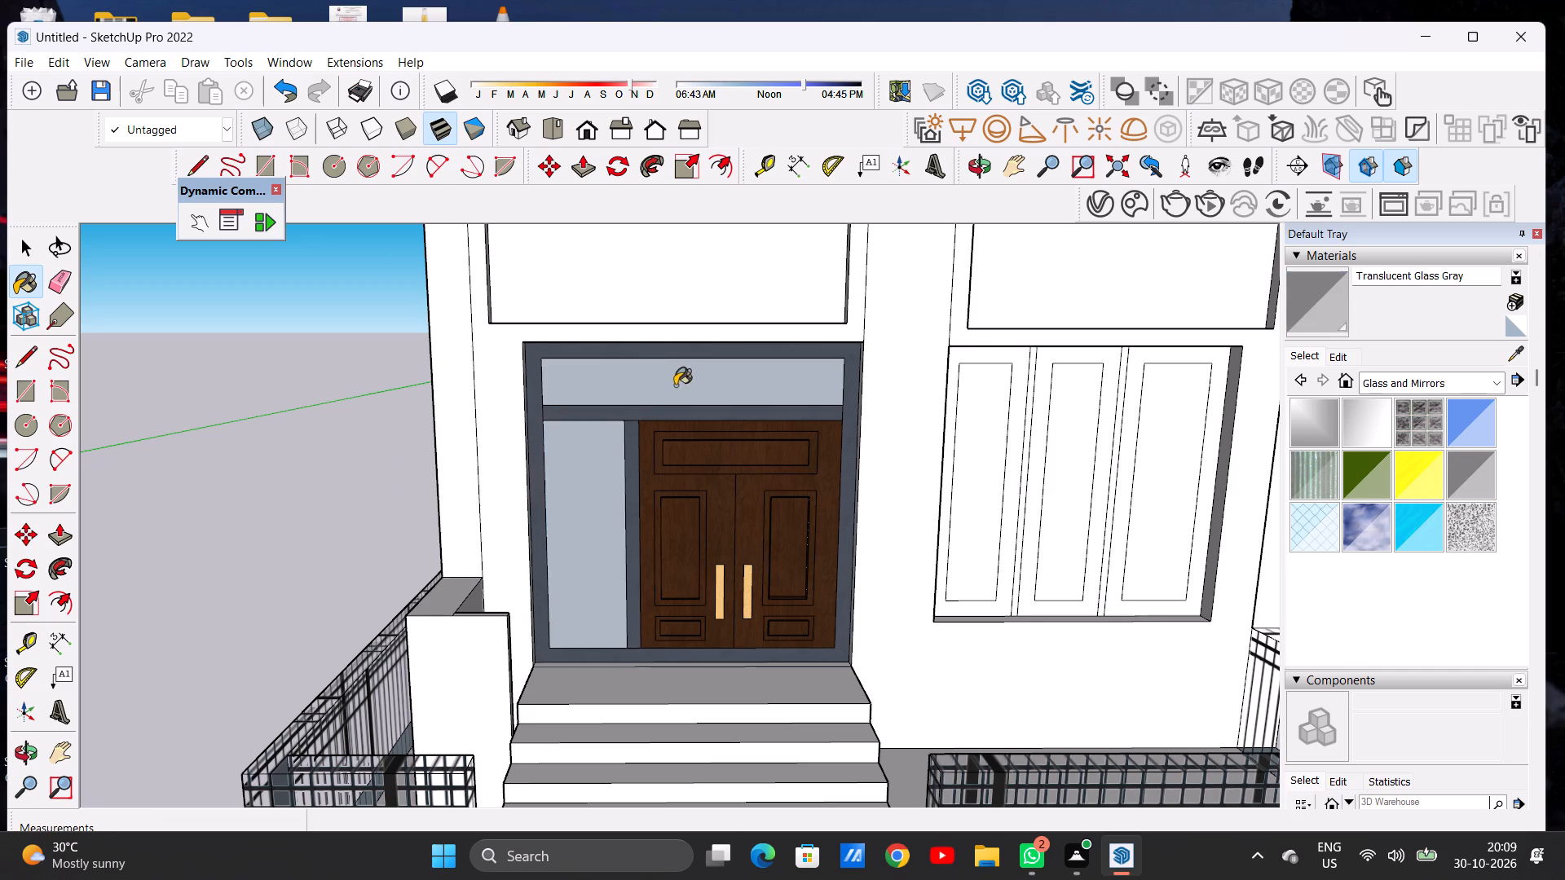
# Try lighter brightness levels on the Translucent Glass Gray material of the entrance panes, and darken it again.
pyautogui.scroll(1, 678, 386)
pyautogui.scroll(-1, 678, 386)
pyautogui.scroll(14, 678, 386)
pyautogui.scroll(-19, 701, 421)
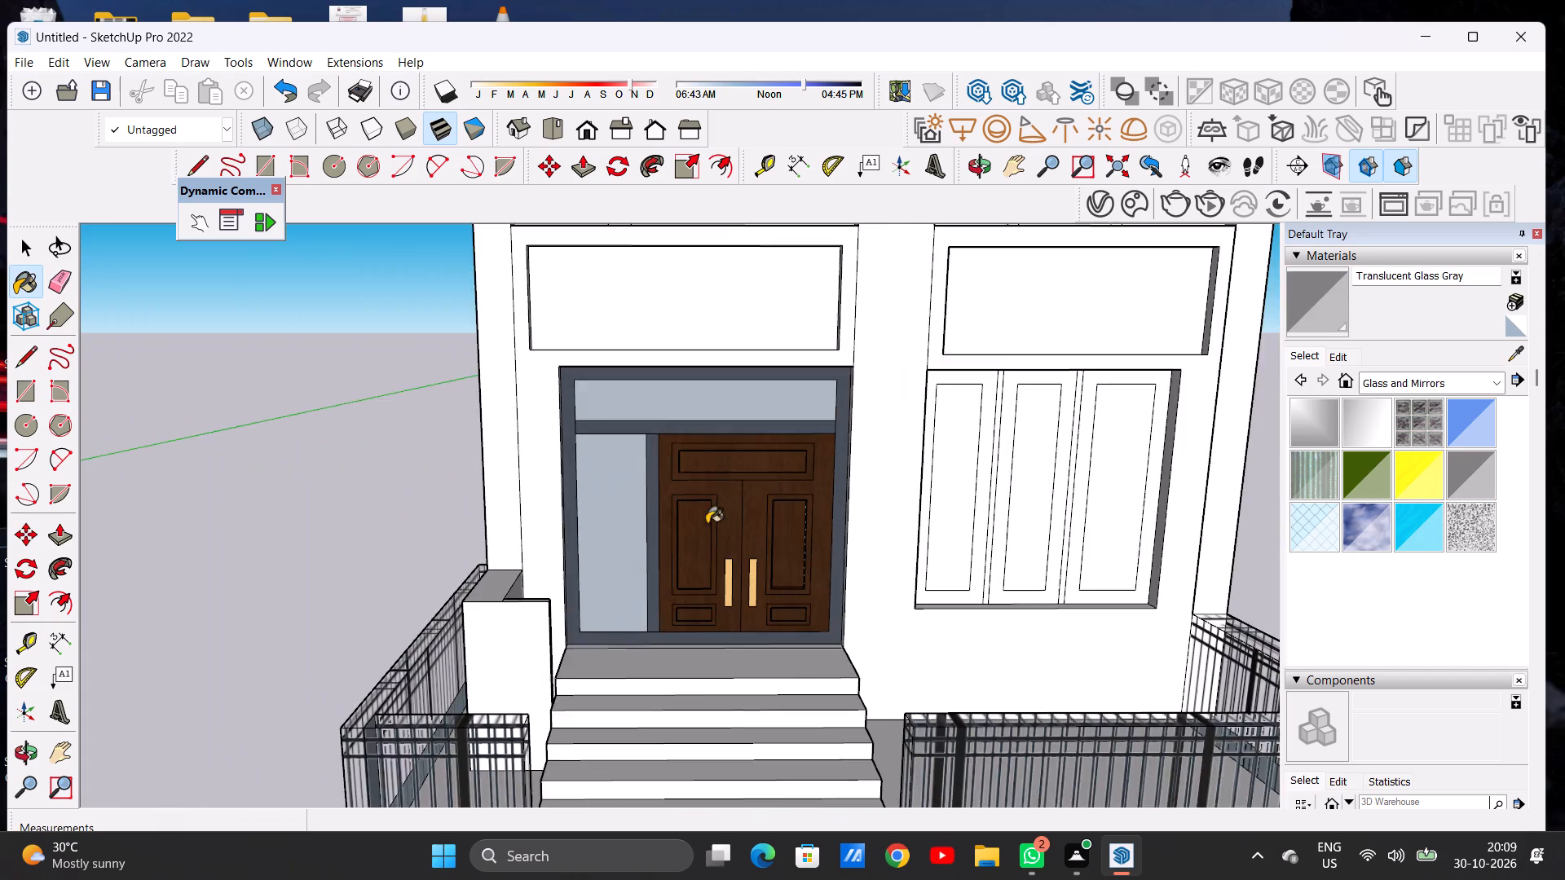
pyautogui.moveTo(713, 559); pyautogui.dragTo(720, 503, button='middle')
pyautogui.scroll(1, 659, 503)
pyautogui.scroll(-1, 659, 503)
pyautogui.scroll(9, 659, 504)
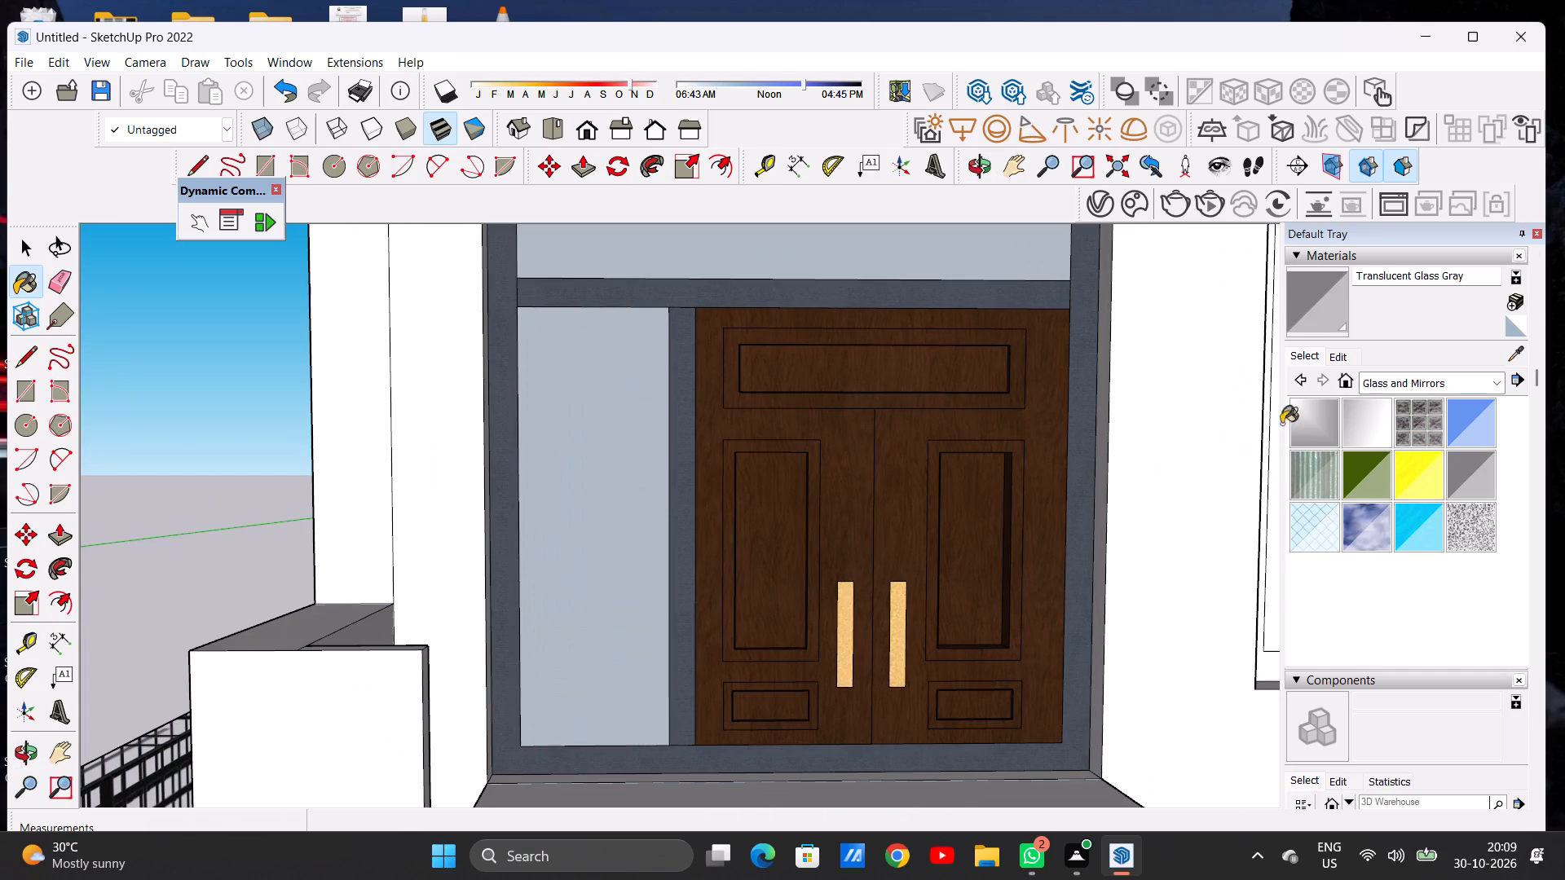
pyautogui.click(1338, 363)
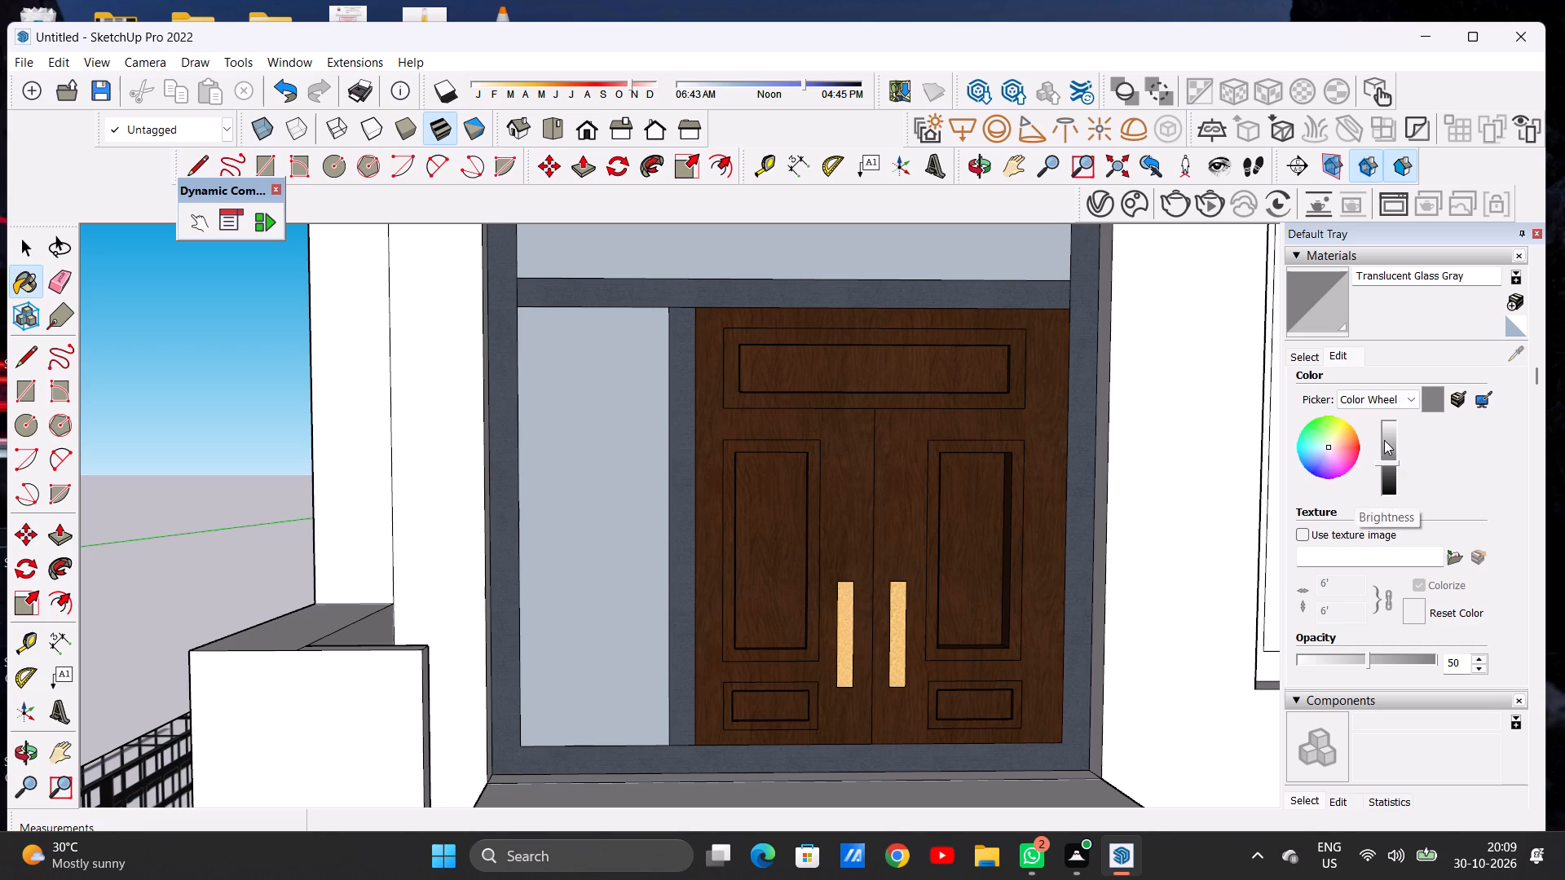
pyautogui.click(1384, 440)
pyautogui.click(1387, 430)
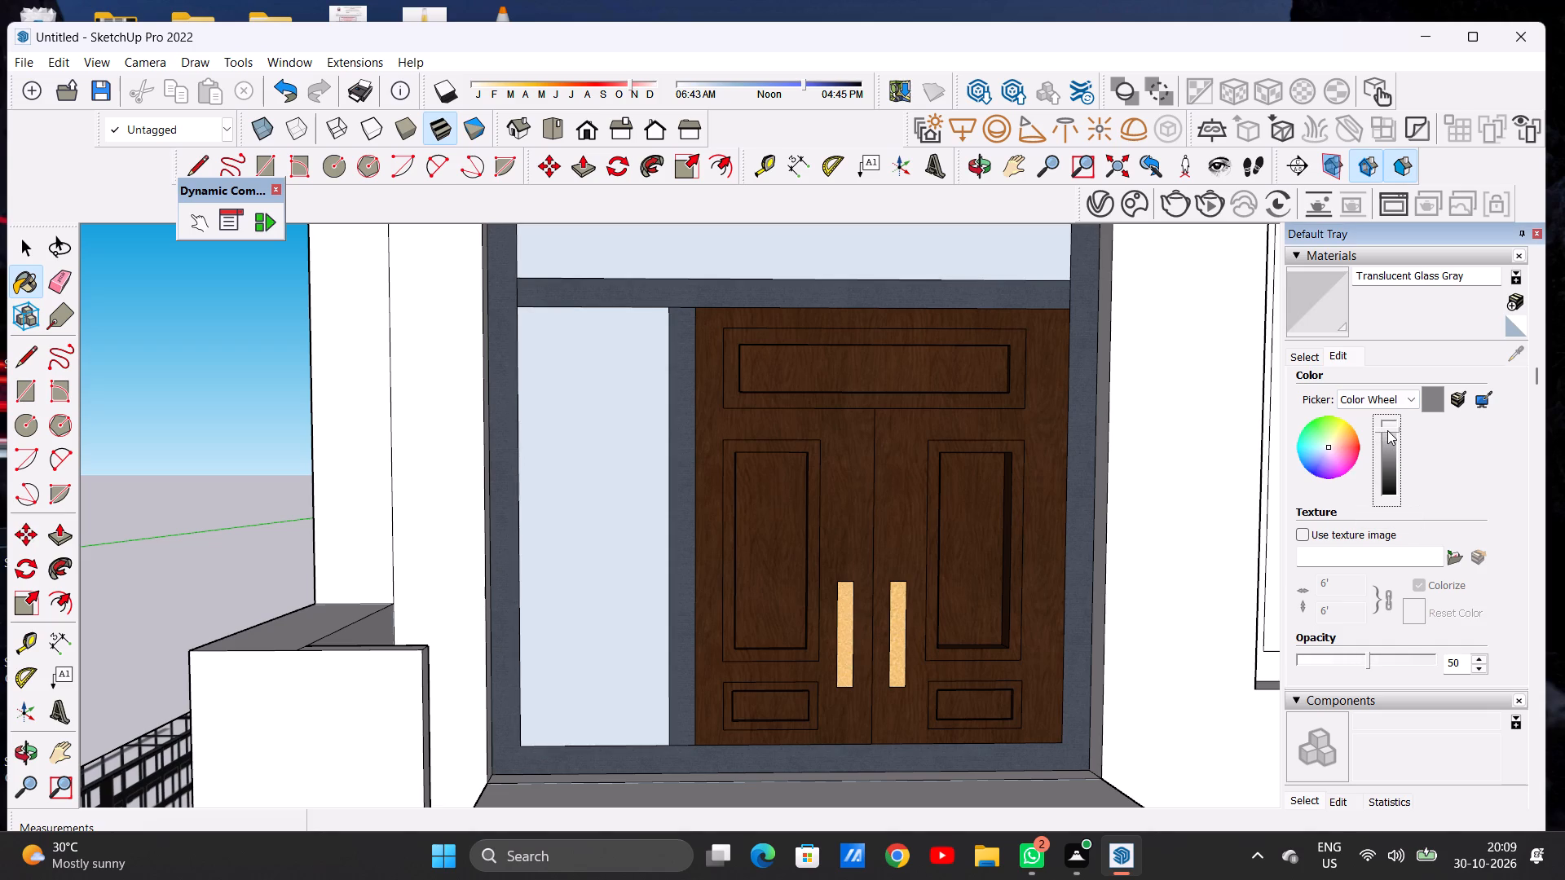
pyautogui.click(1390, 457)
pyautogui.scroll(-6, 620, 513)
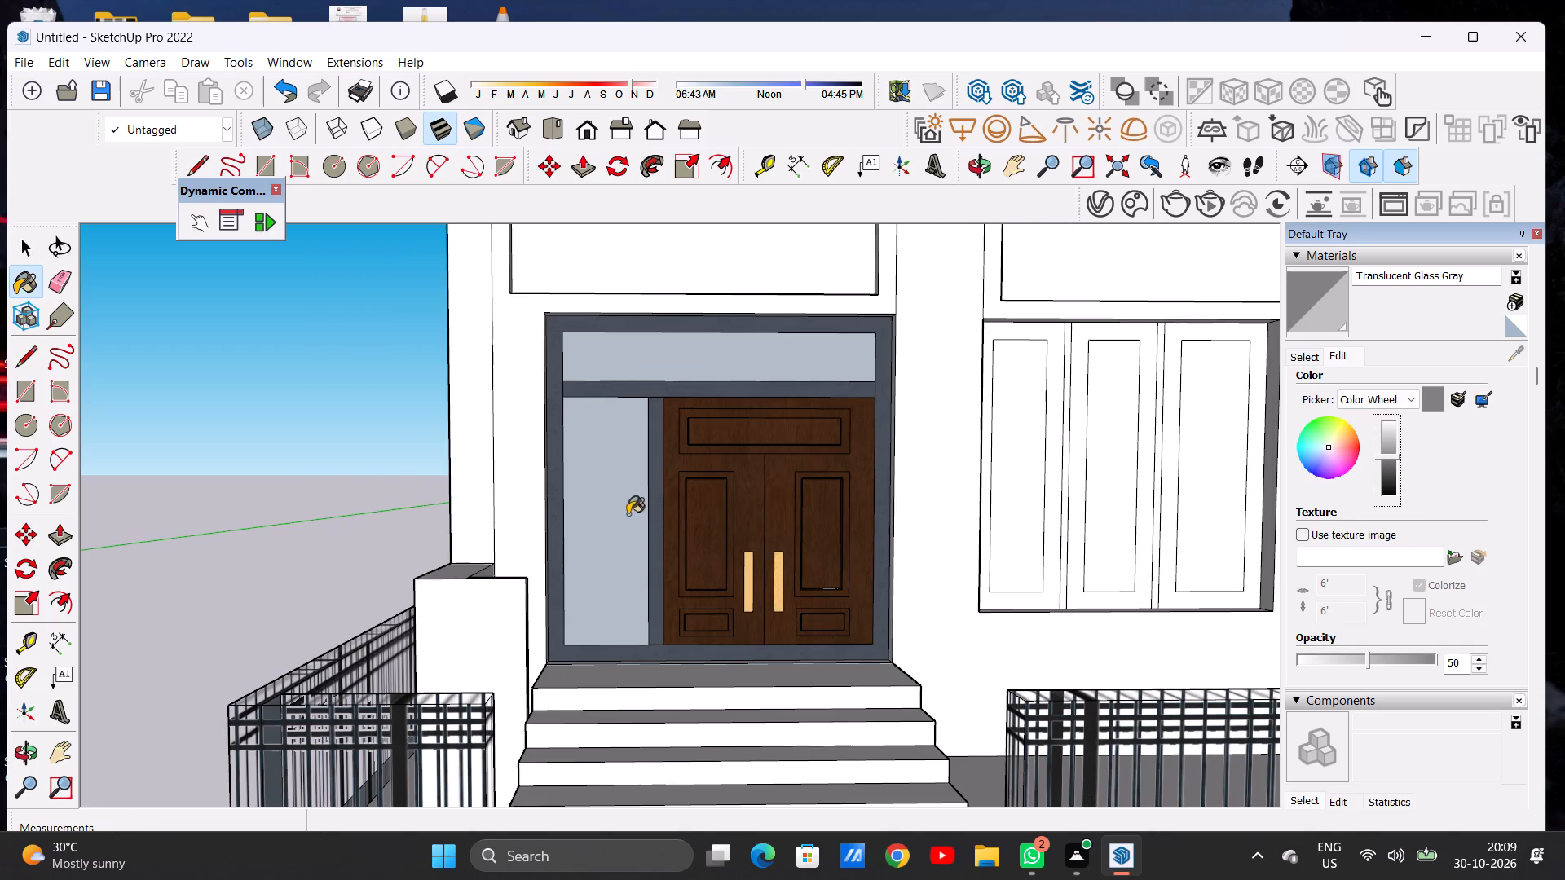
# Paint the entrance sidelight and the transom pane above the doors with Translucent Glass Safety.
pyautogui.click(1304, 363)
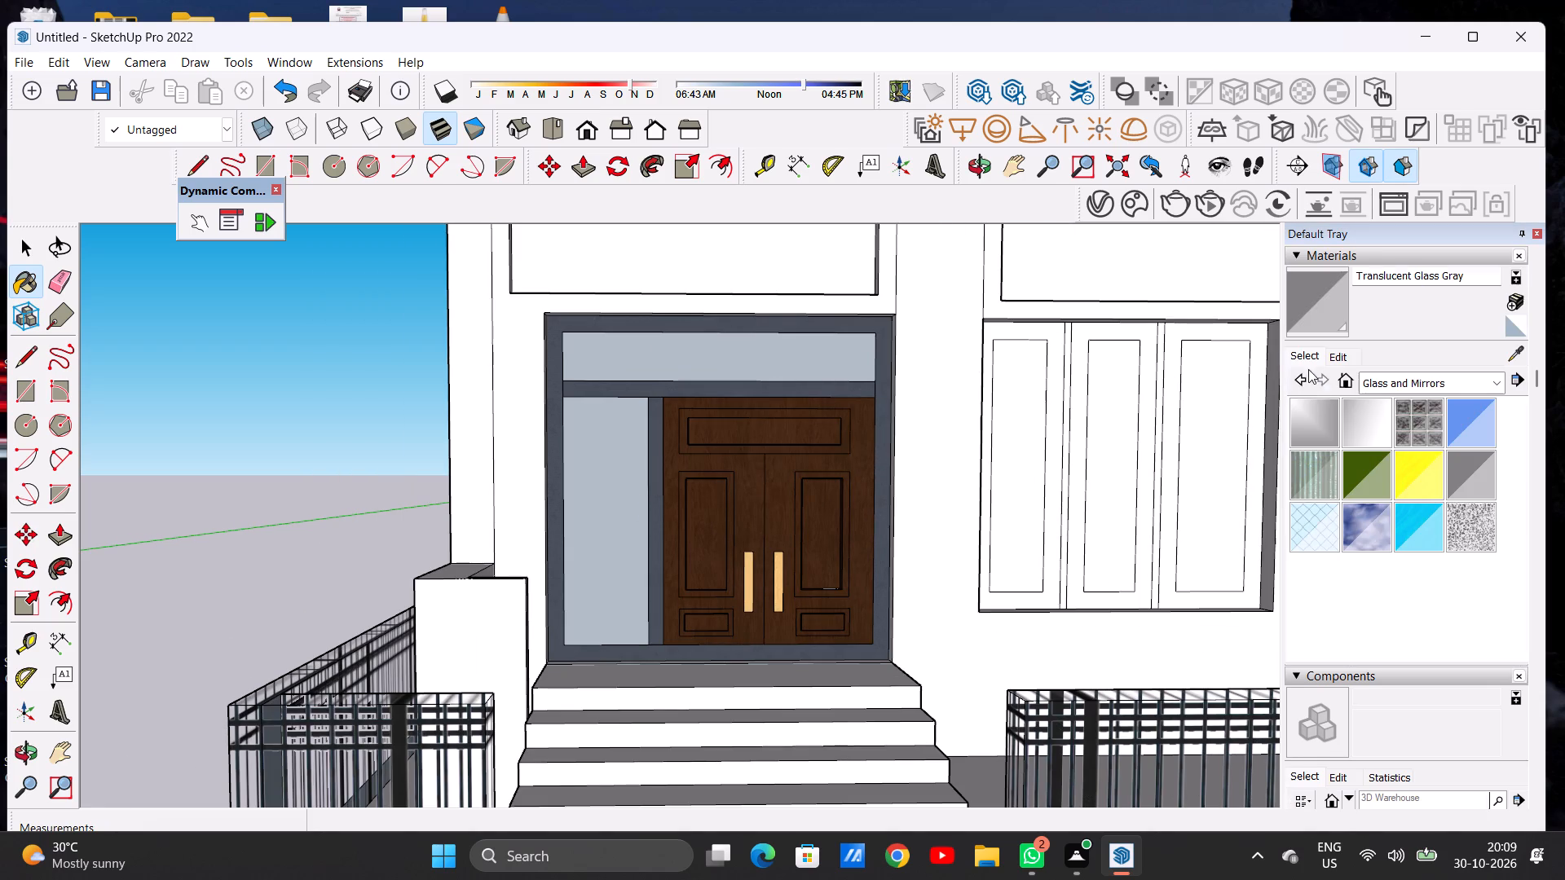
pyautogui.click(1311, 520)
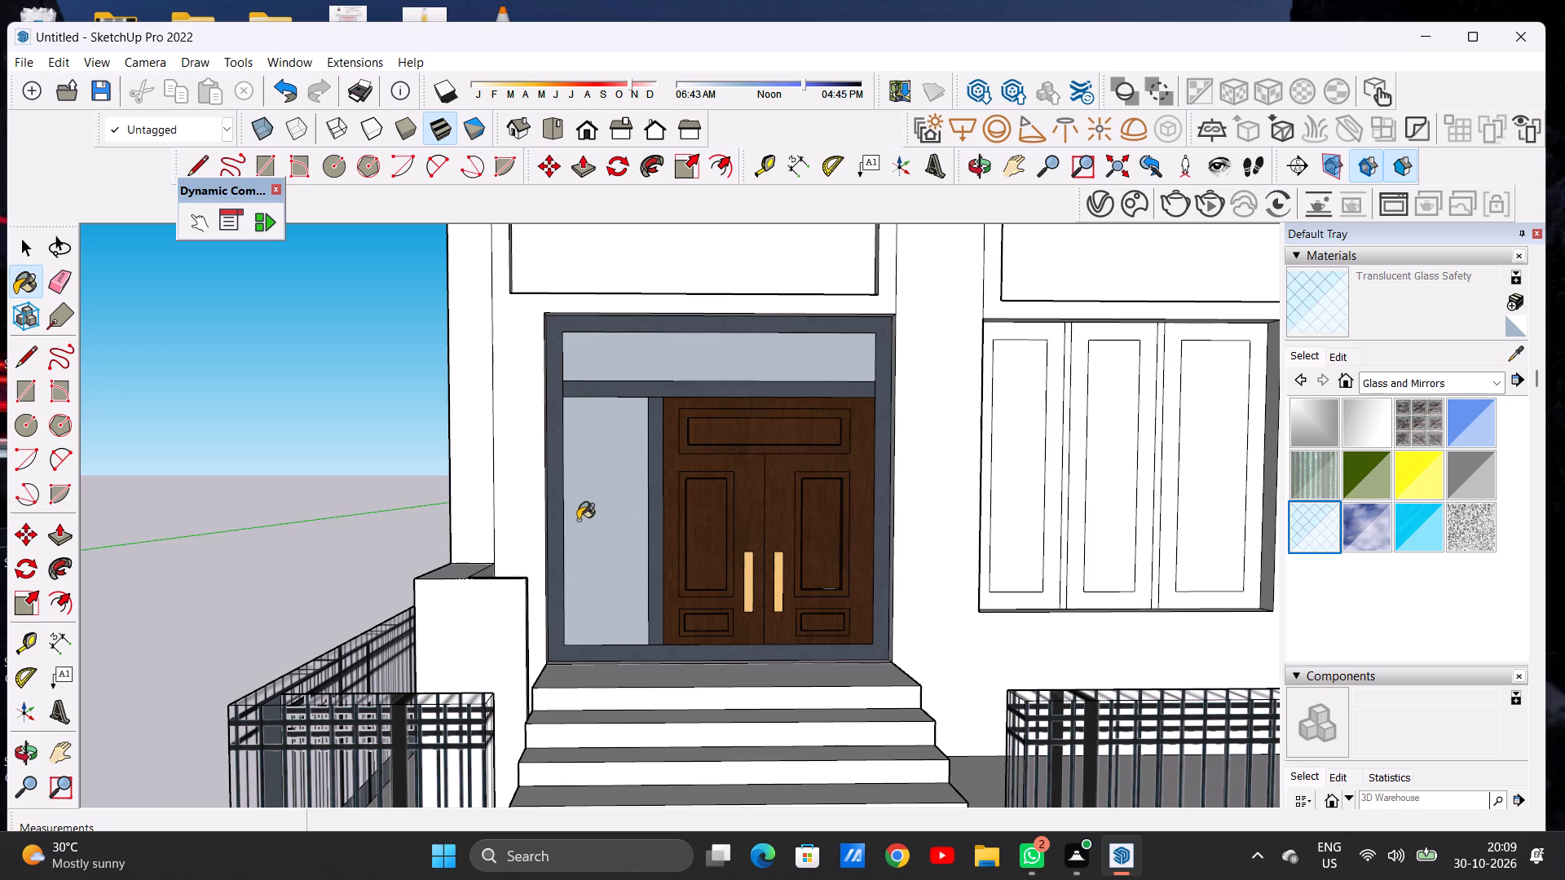
pyautogui.click(592, 513)
pyautogui.click(633, 370)
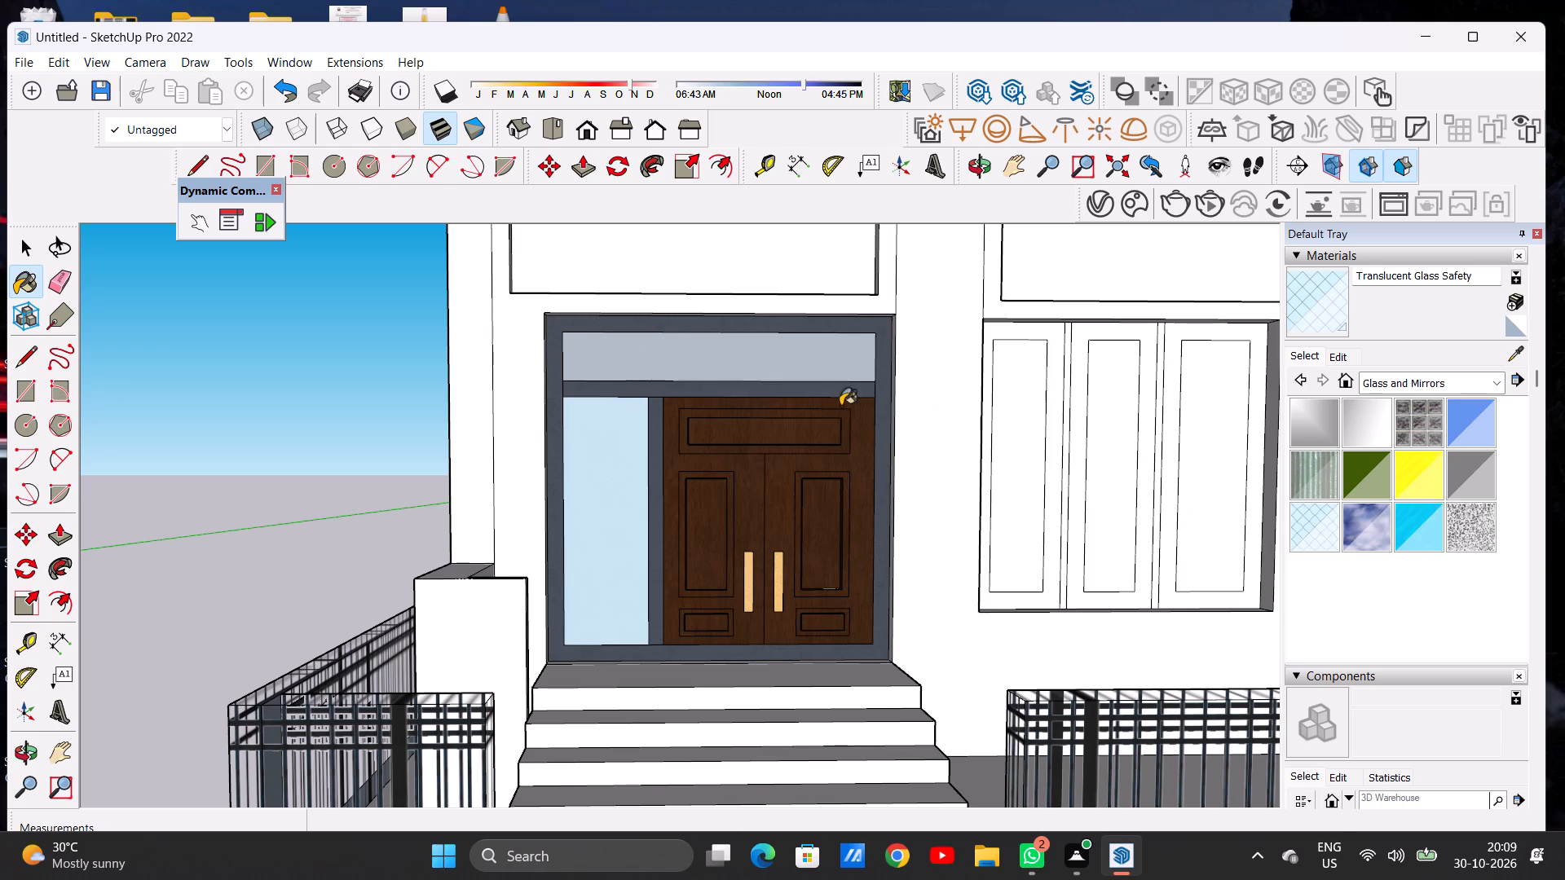
pyautogui.click(1304, 353)
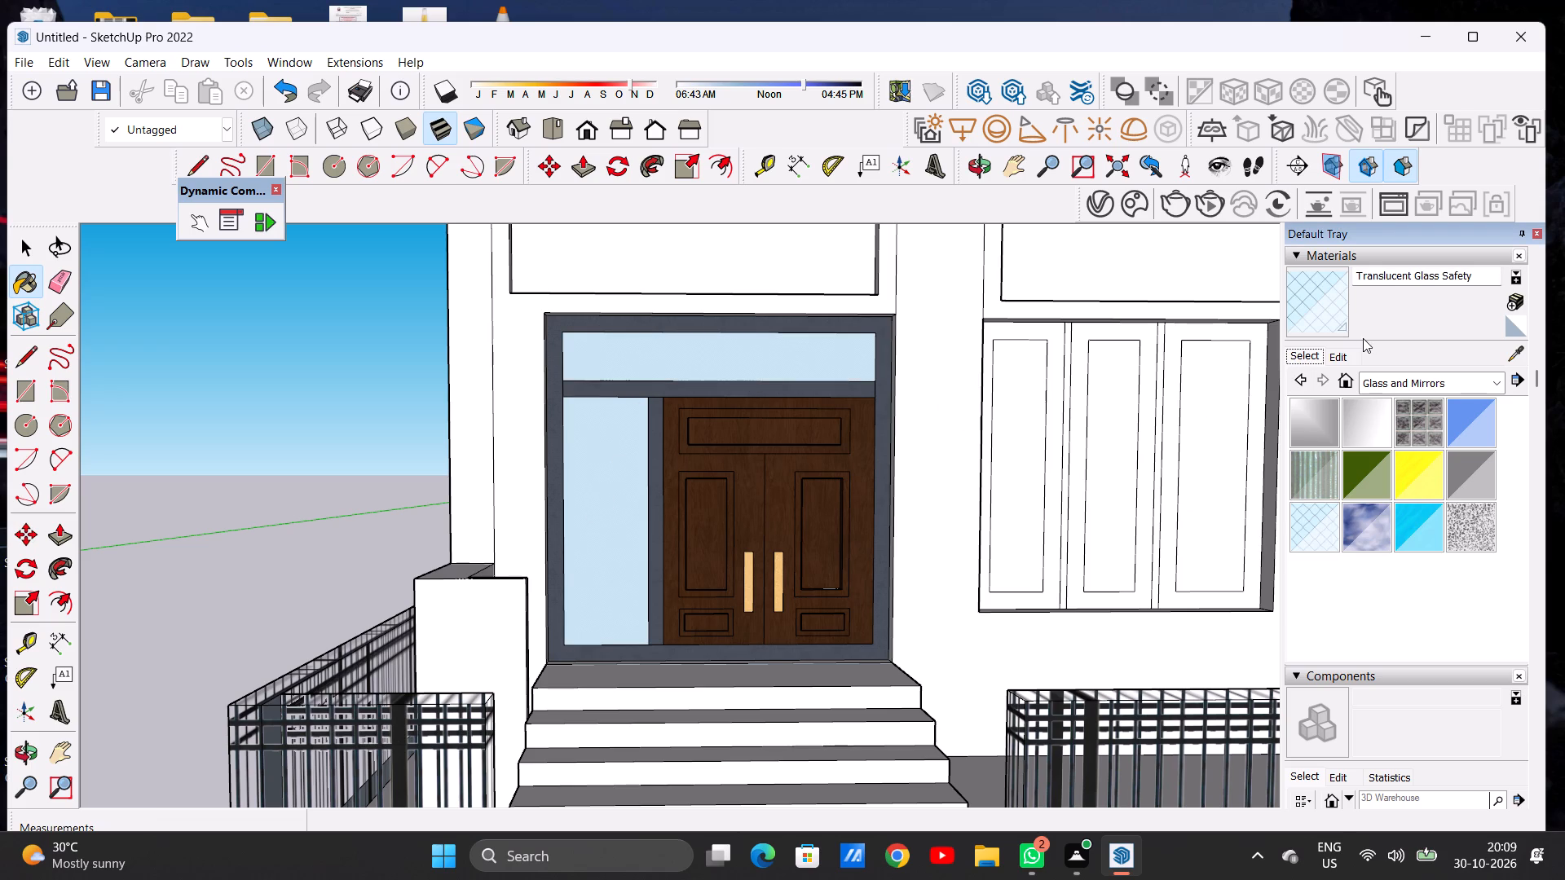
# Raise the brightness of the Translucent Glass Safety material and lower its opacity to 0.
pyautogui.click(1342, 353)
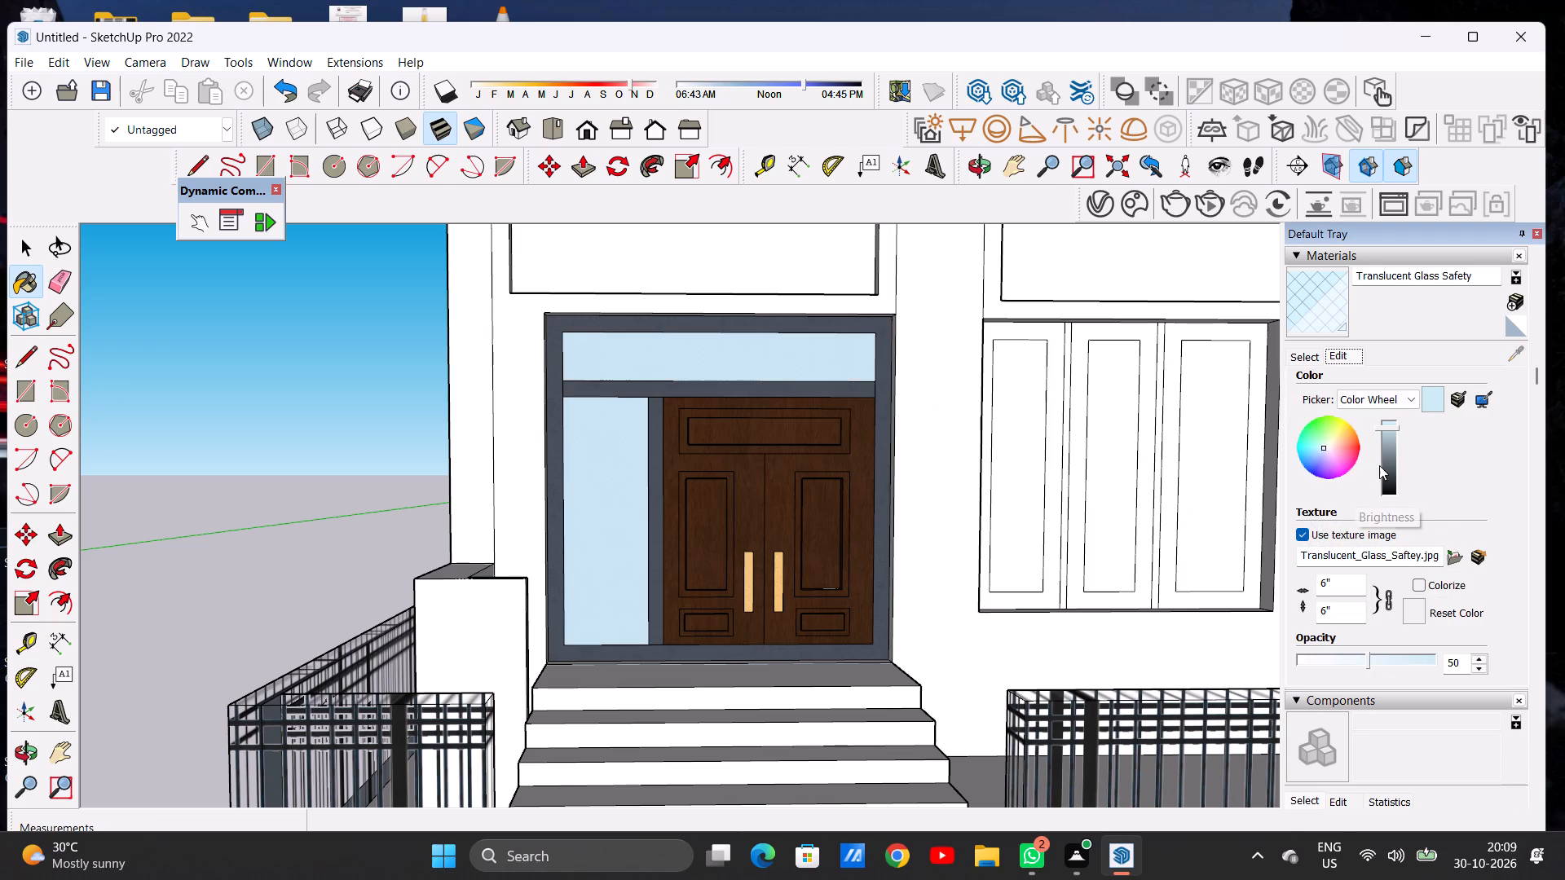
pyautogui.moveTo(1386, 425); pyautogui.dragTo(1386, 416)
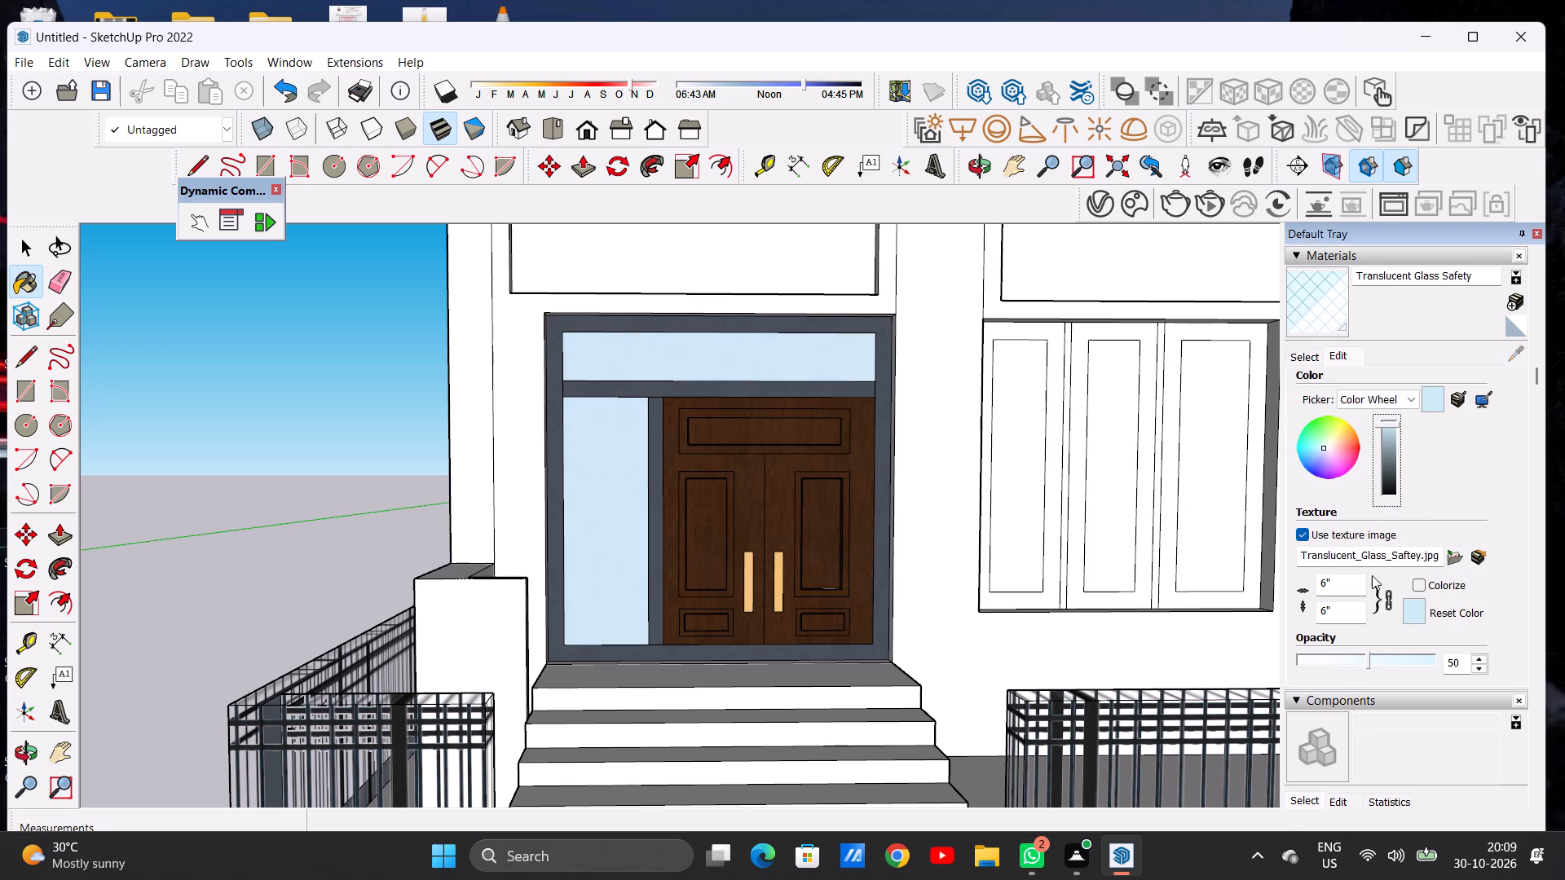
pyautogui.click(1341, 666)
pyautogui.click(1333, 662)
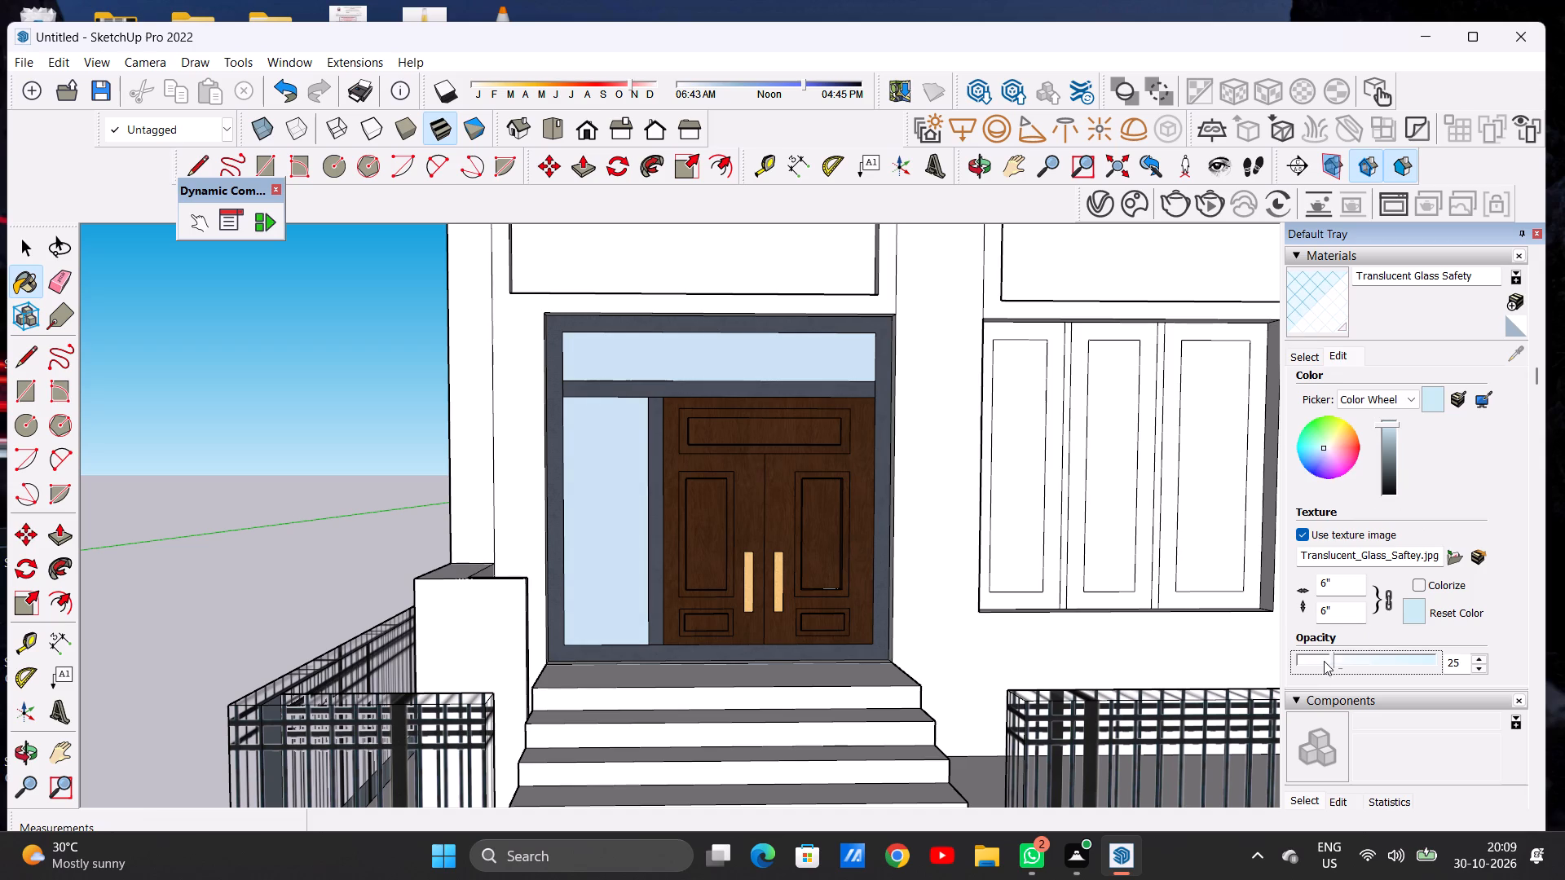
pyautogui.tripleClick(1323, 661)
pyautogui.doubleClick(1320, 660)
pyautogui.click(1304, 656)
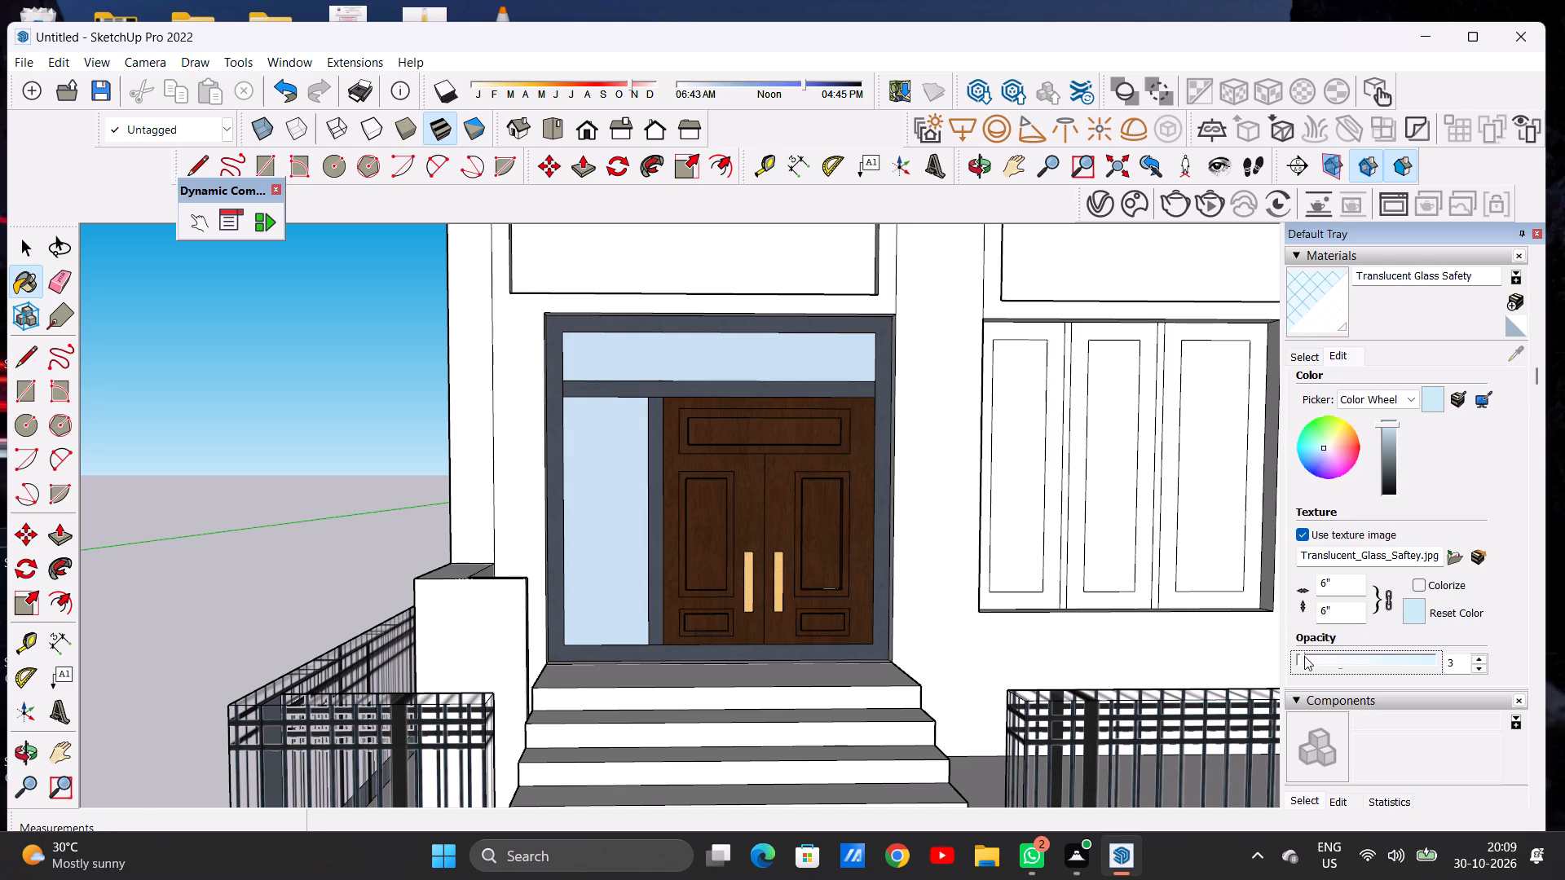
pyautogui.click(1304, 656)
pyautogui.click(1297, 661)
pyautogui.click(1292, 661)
# Examine the glass of the entrance sidelight and transom pane from several angles and distances.
pyautogui.scroll(14, 597, 519)
pyautogui.scroll(-9, 589, 502)
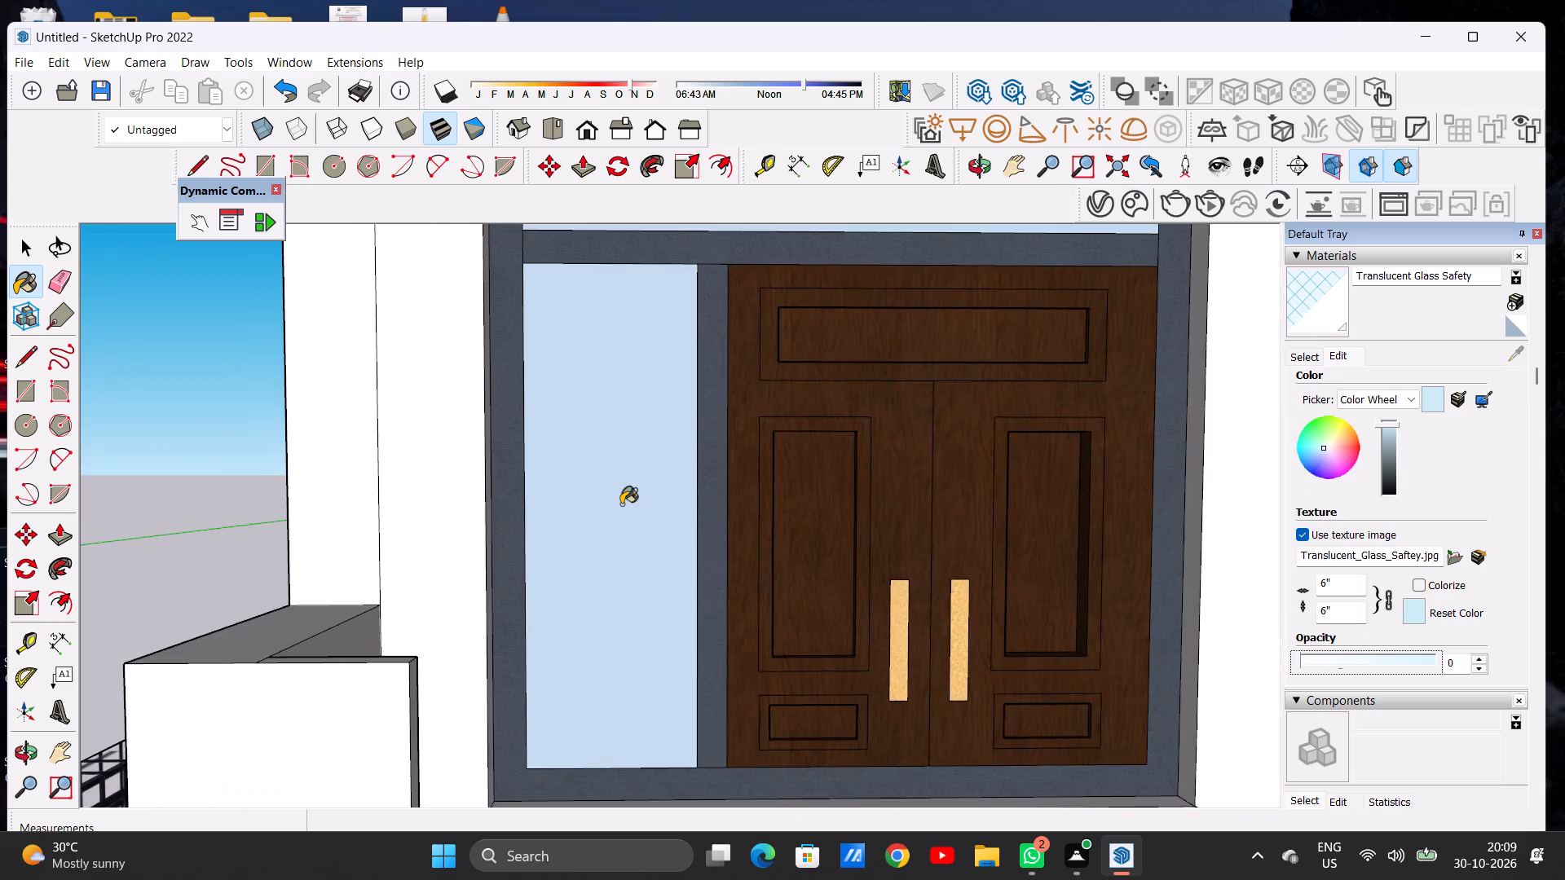
pyautogui.scroll(-8, 621, 504)
pyautogui.moveTo(725, 452); pyautogui.dragTo(597, 645, button='middle')
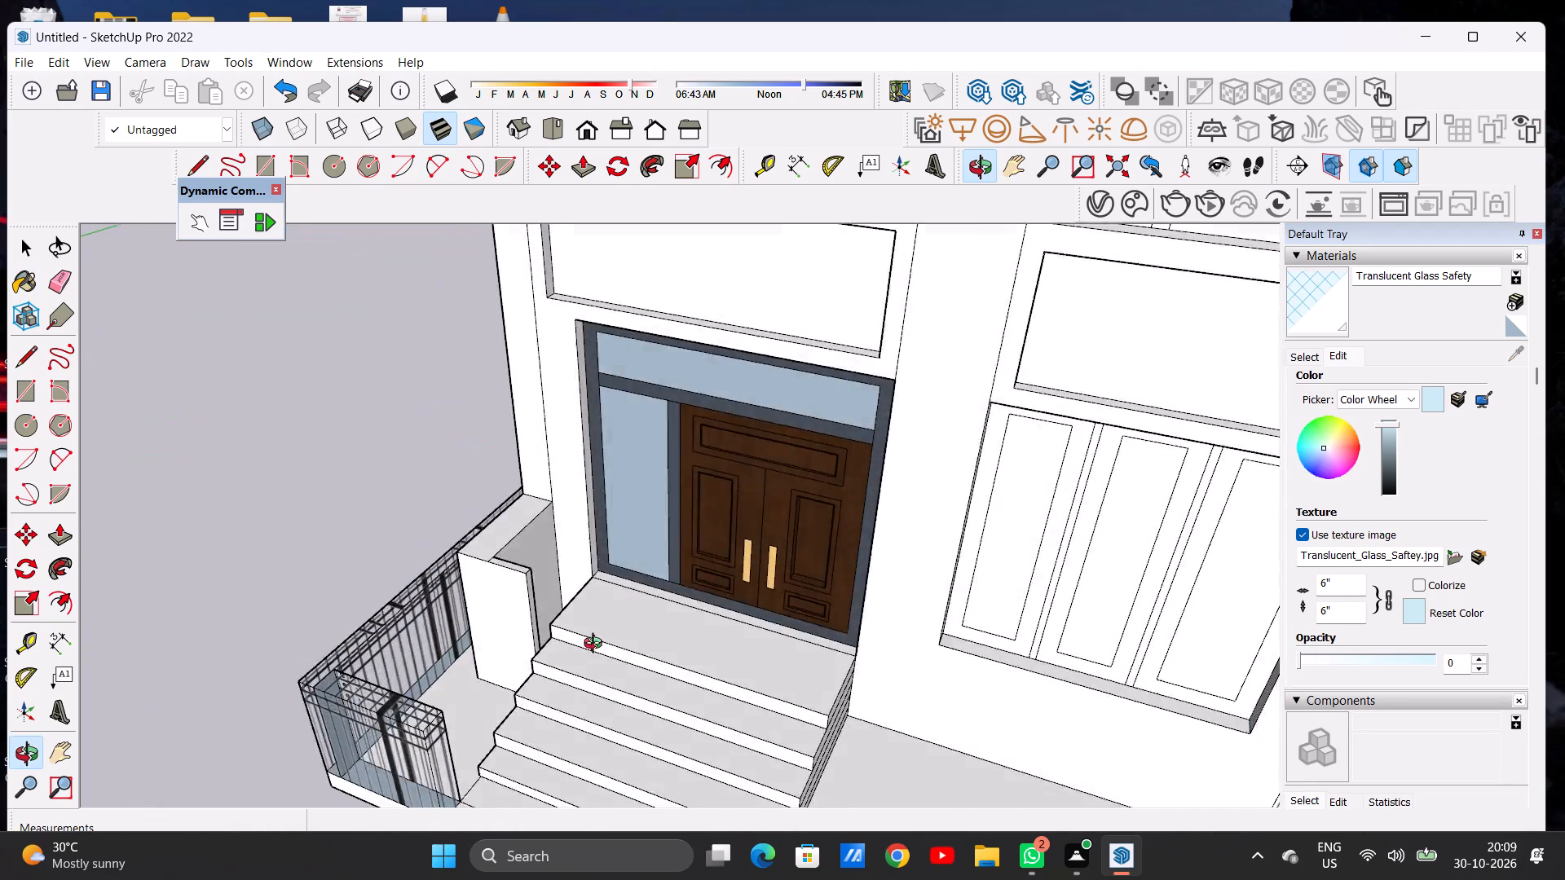
pyautogui.moveTo(597, 645); pyautogui.dragTo(688, 525, button='middle')
pyautogui.scroll(11, 621, 488)
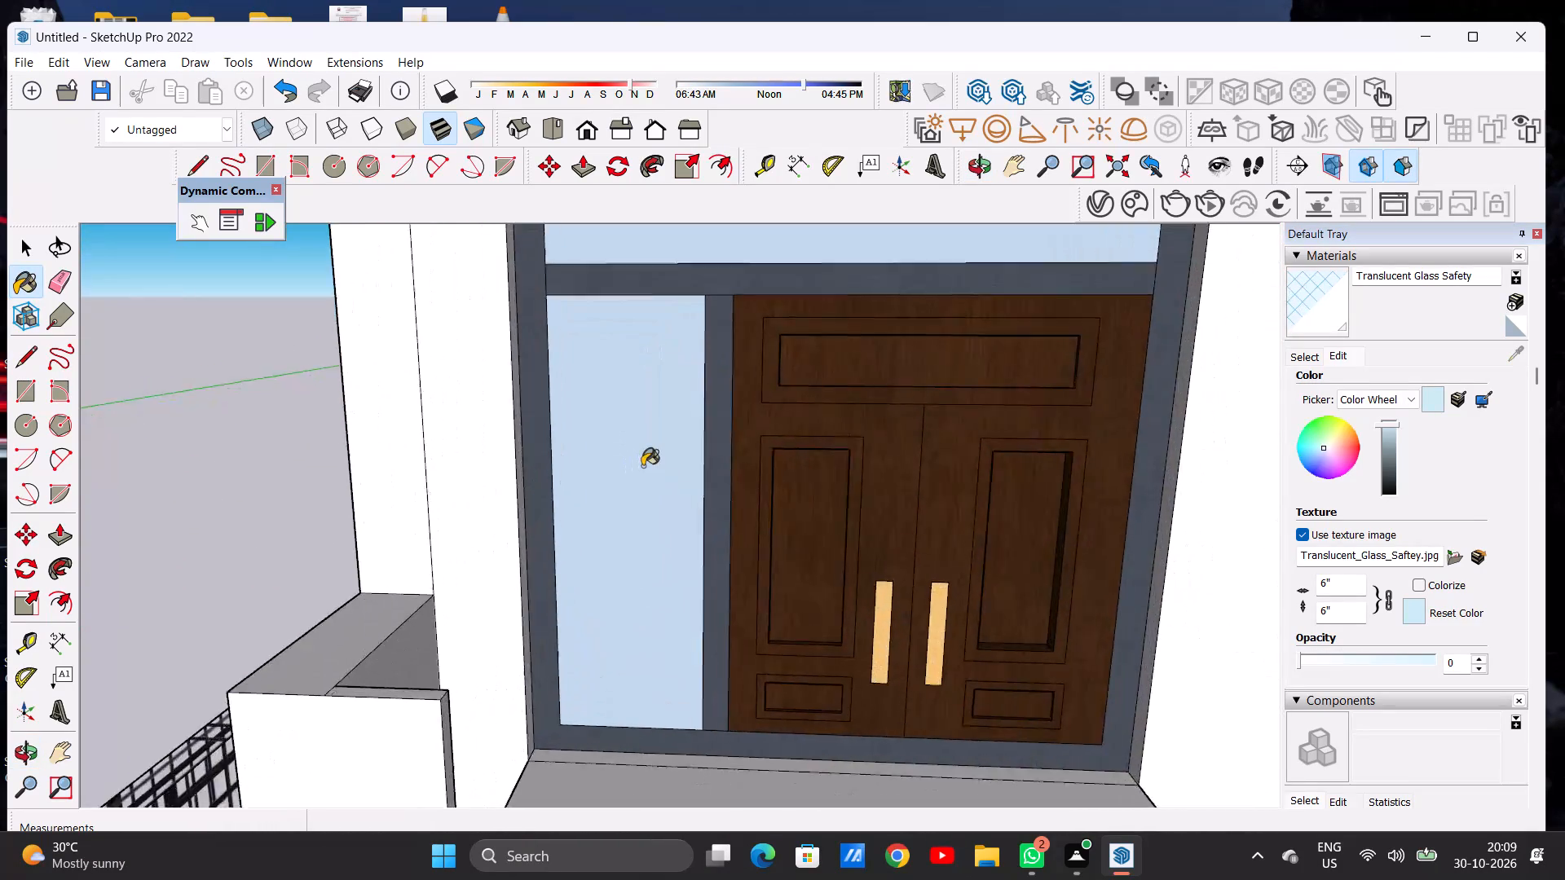
pyautogui.scroll(8, 642, 466)
pyautogui.moveTo(733, 399); pyautogui.dragTo(733, 448, button='middle')
pyautogui.press('space')
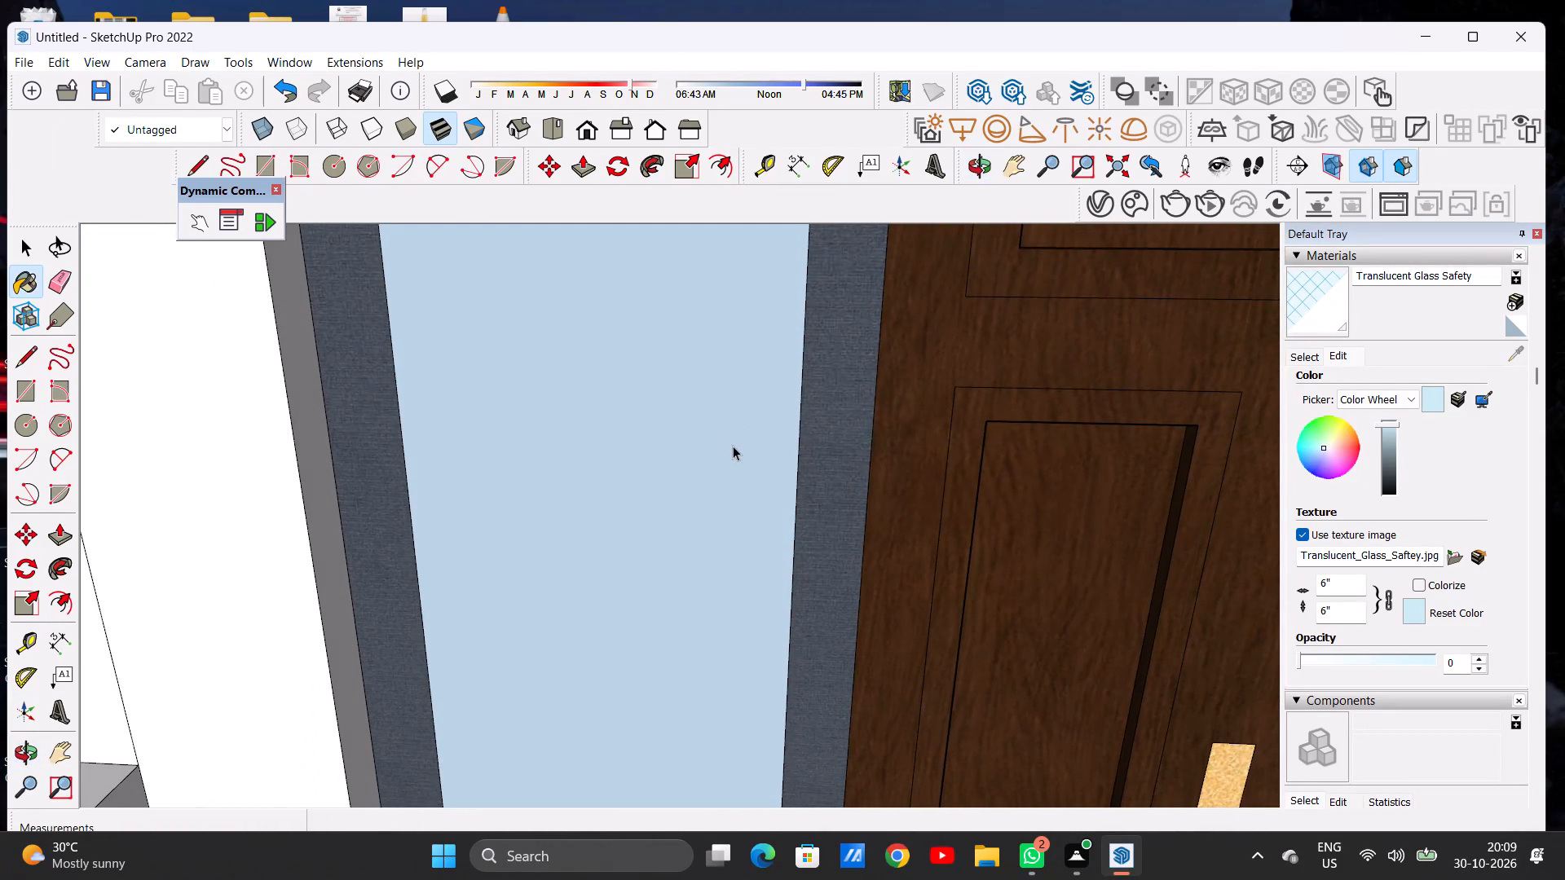
pyautogui.scroll(-20, 733, 426)
pyautogui.scroll(-6, 733, 426)
pyautogui.moveTo(755, 522); pyautogui.dragTo(785, 433, button='middle')
pyautogui.scroll(10, 809, 446)
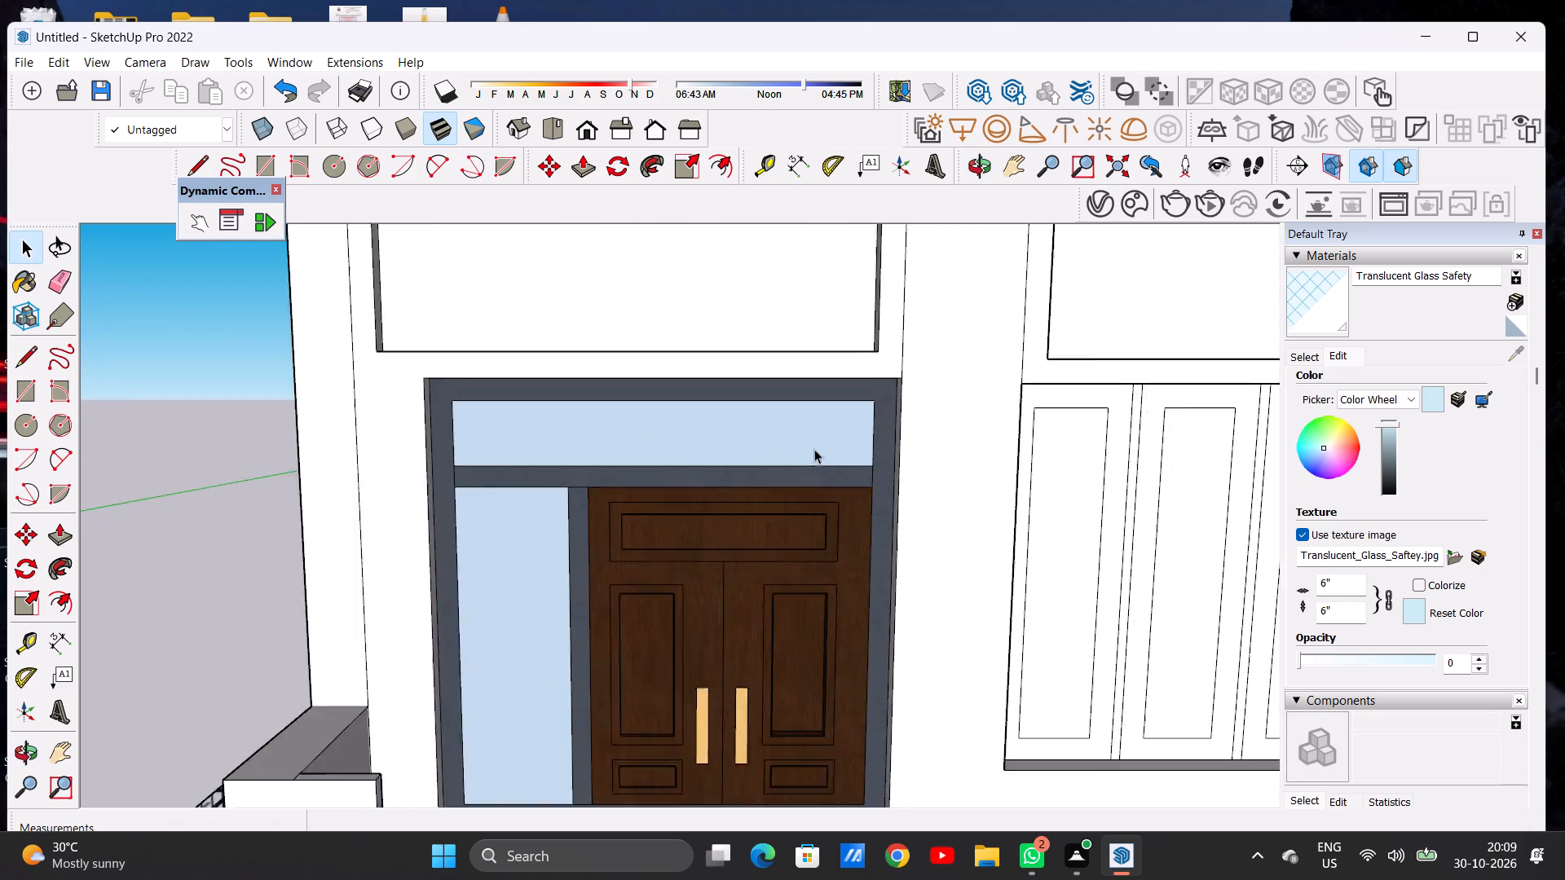
pyautogui.scroll(2, 814, 449)
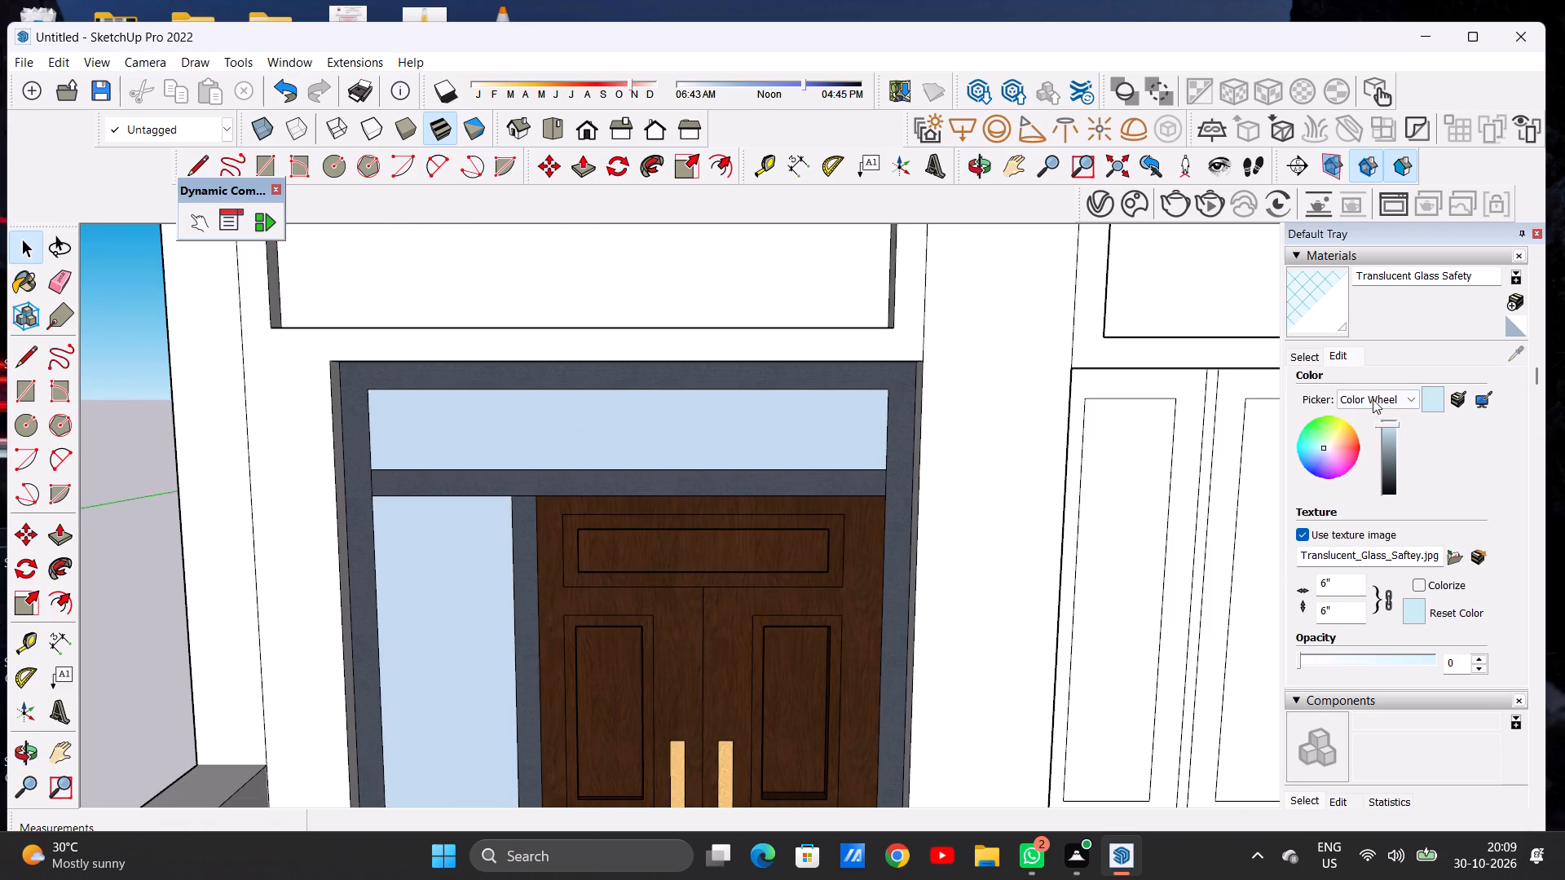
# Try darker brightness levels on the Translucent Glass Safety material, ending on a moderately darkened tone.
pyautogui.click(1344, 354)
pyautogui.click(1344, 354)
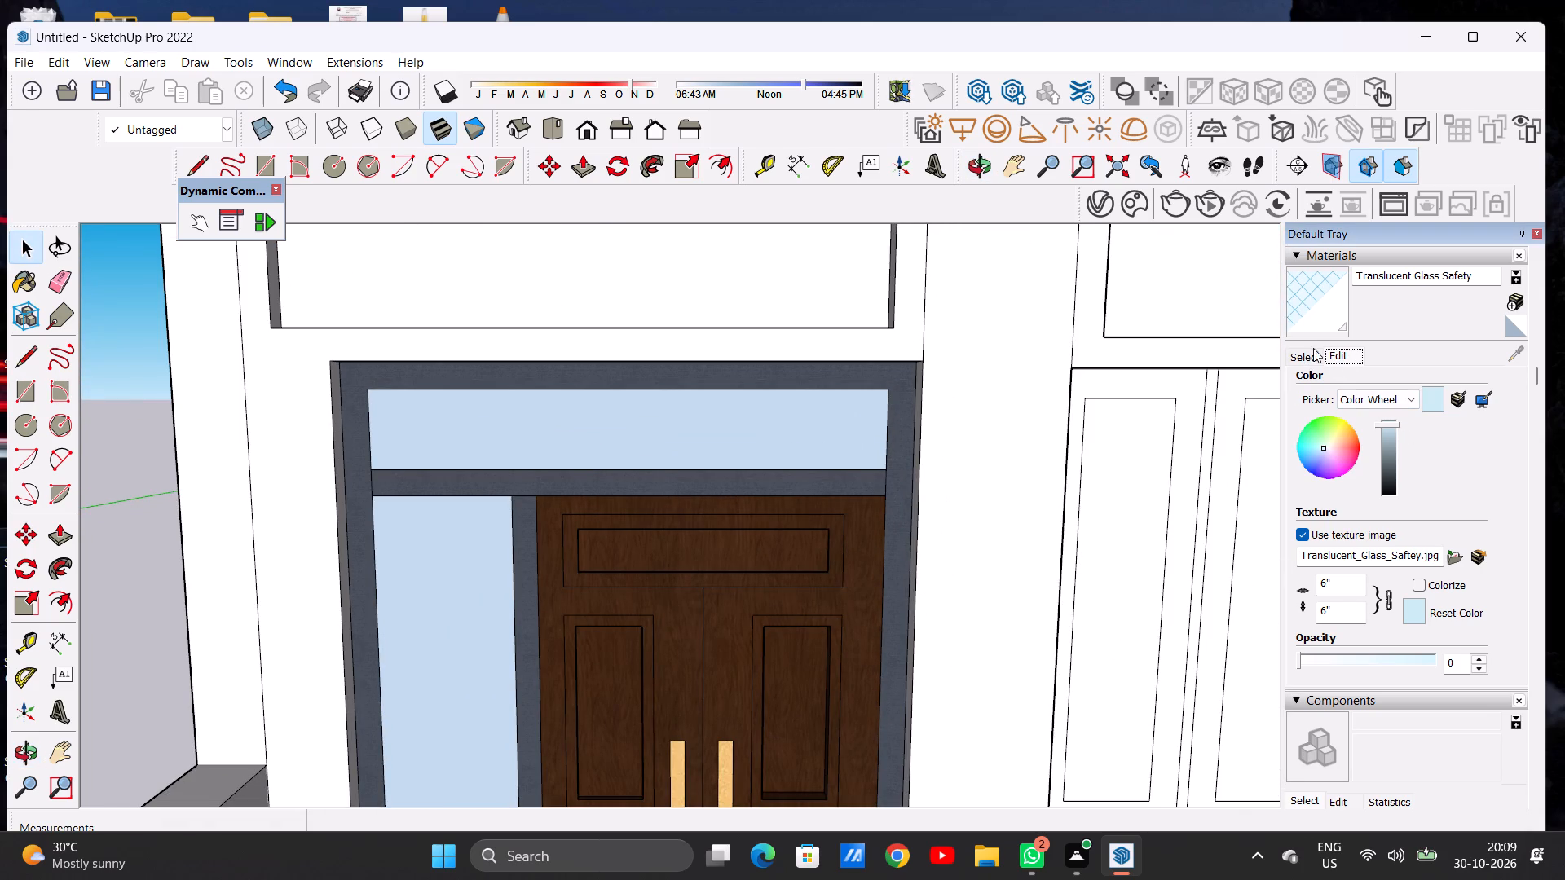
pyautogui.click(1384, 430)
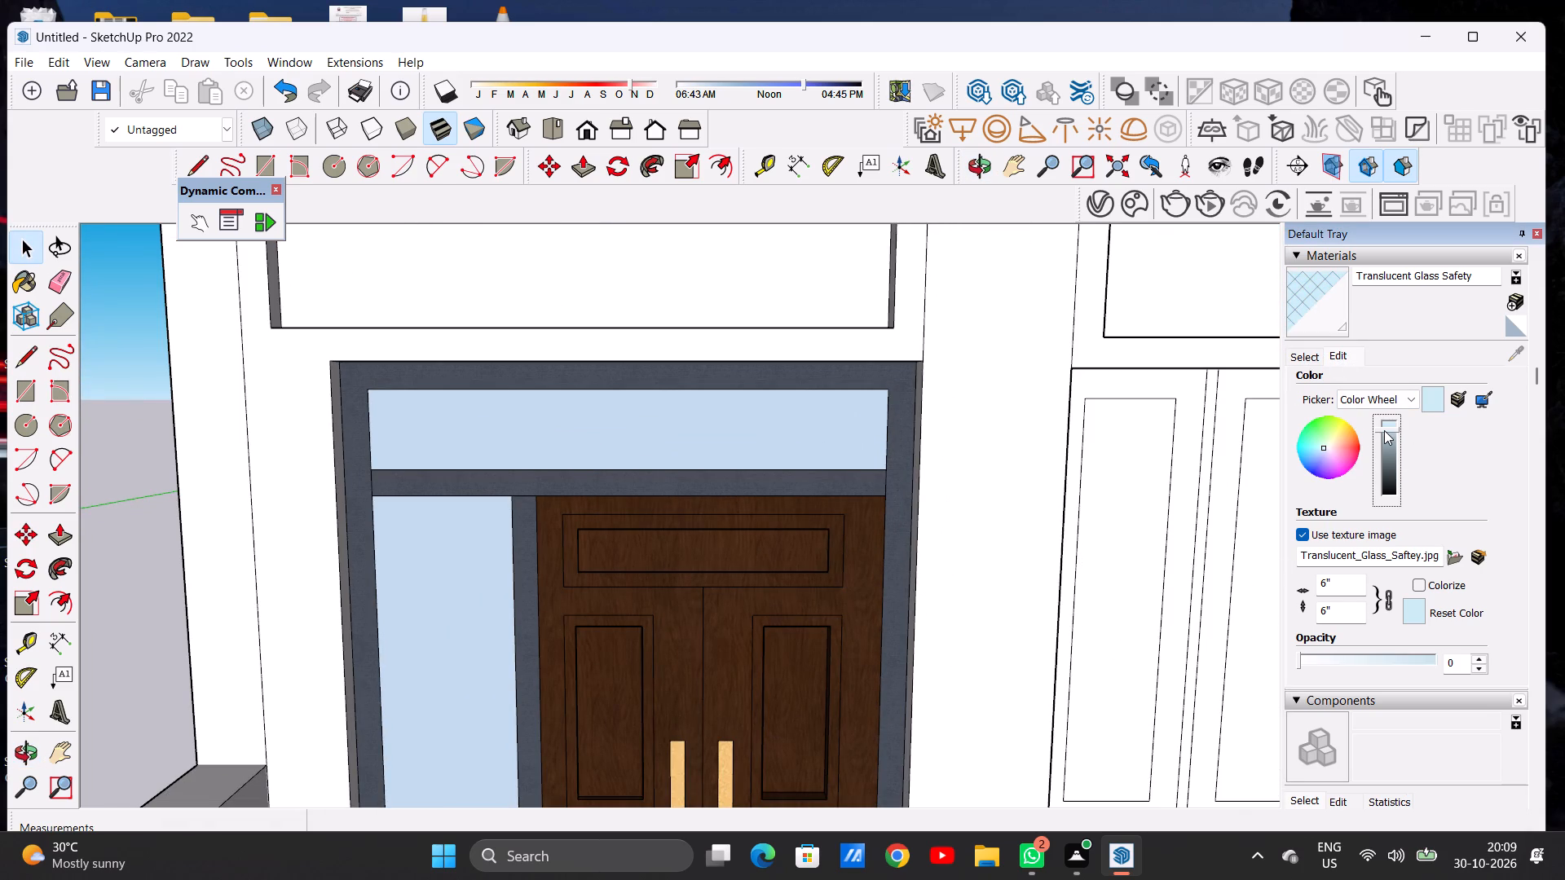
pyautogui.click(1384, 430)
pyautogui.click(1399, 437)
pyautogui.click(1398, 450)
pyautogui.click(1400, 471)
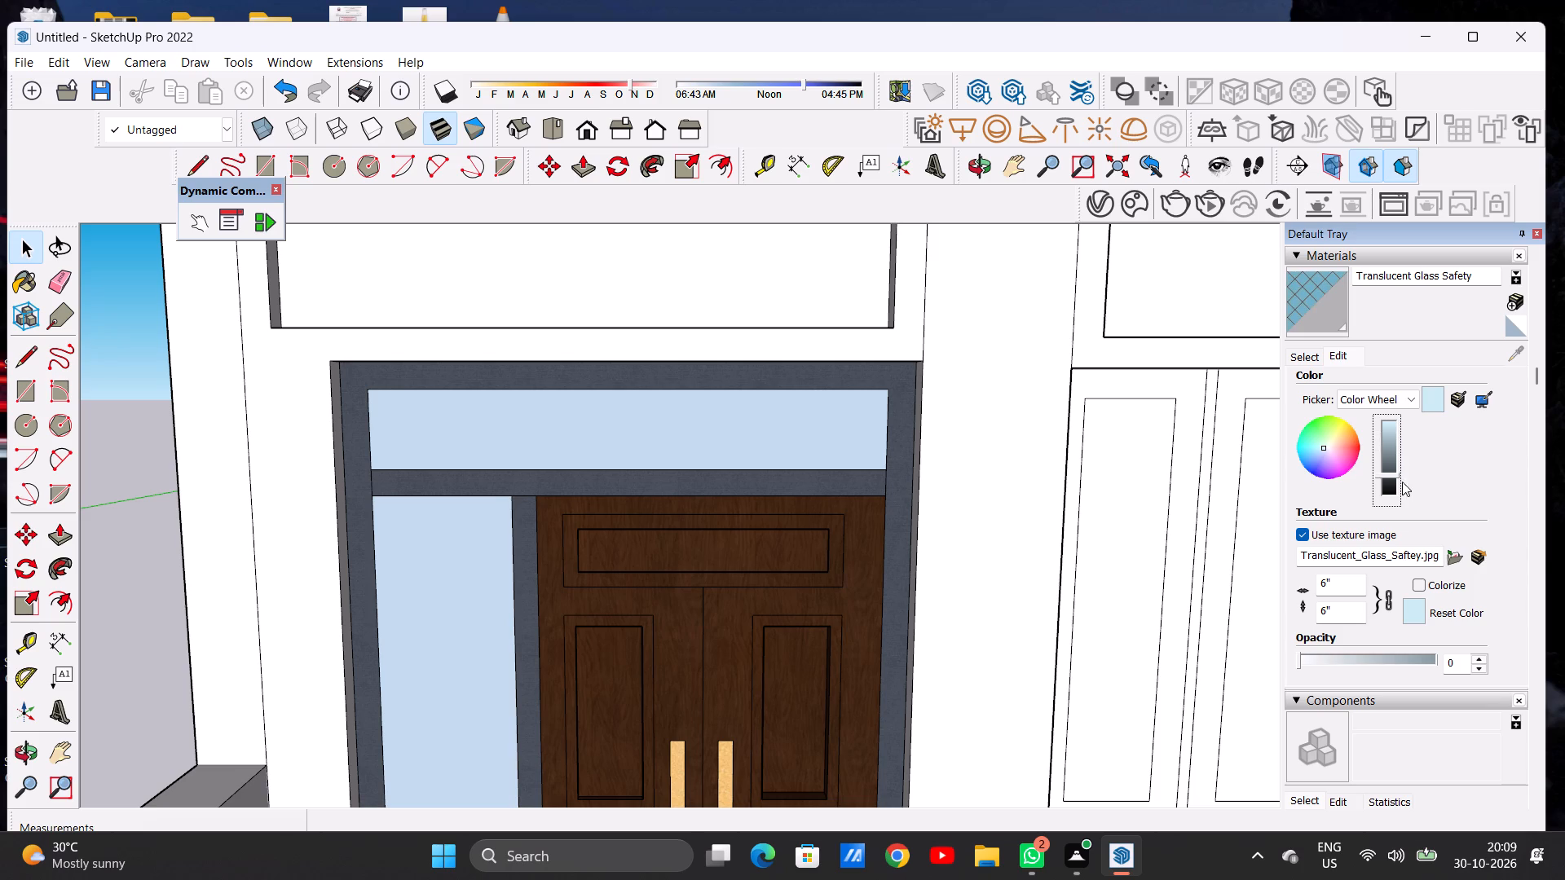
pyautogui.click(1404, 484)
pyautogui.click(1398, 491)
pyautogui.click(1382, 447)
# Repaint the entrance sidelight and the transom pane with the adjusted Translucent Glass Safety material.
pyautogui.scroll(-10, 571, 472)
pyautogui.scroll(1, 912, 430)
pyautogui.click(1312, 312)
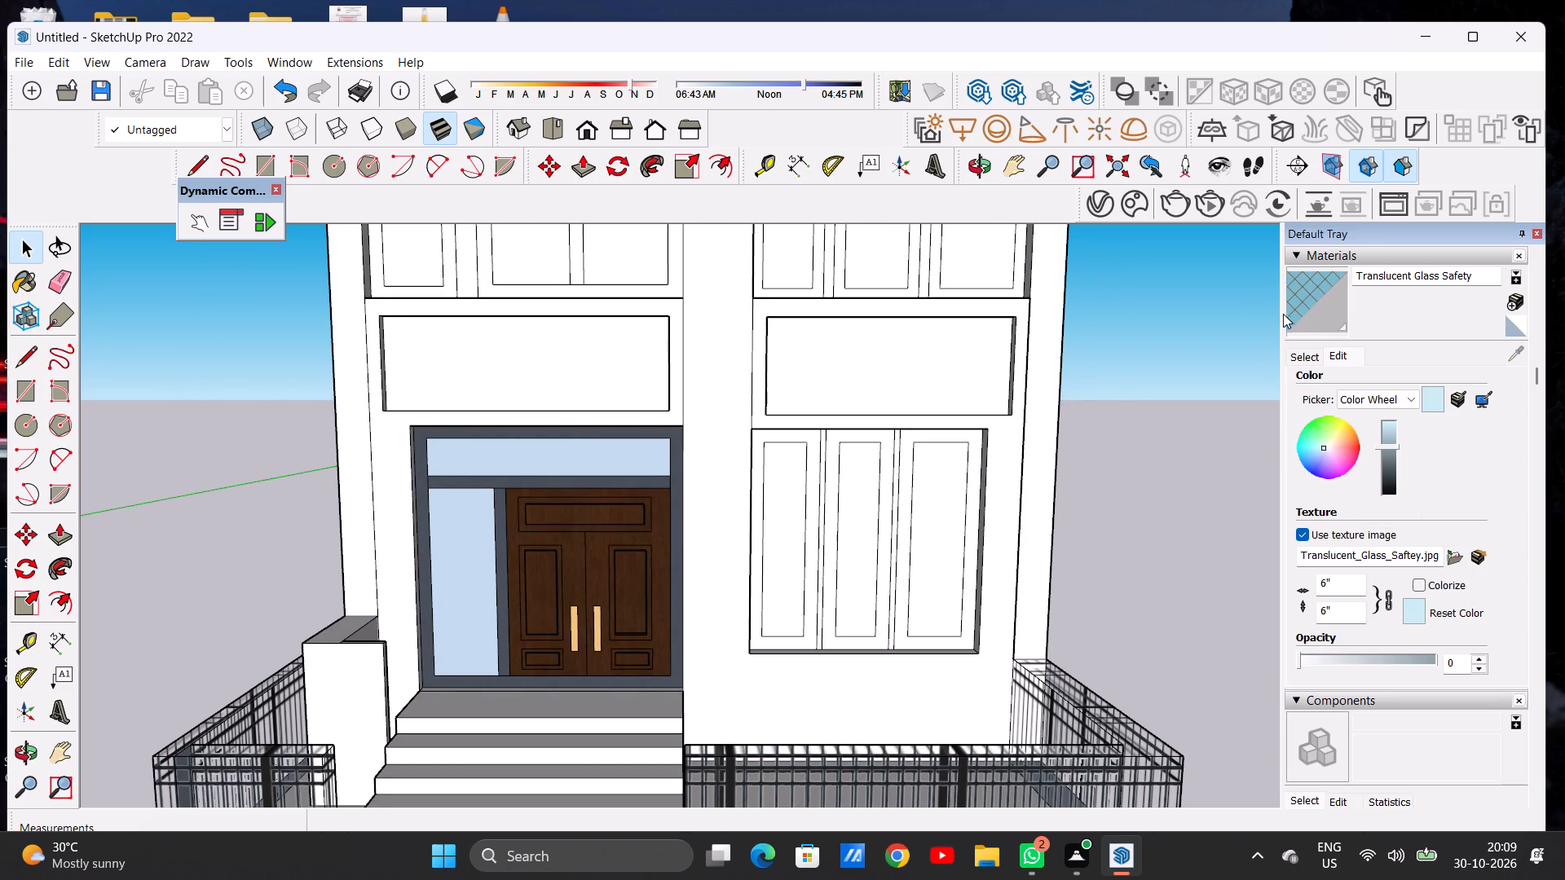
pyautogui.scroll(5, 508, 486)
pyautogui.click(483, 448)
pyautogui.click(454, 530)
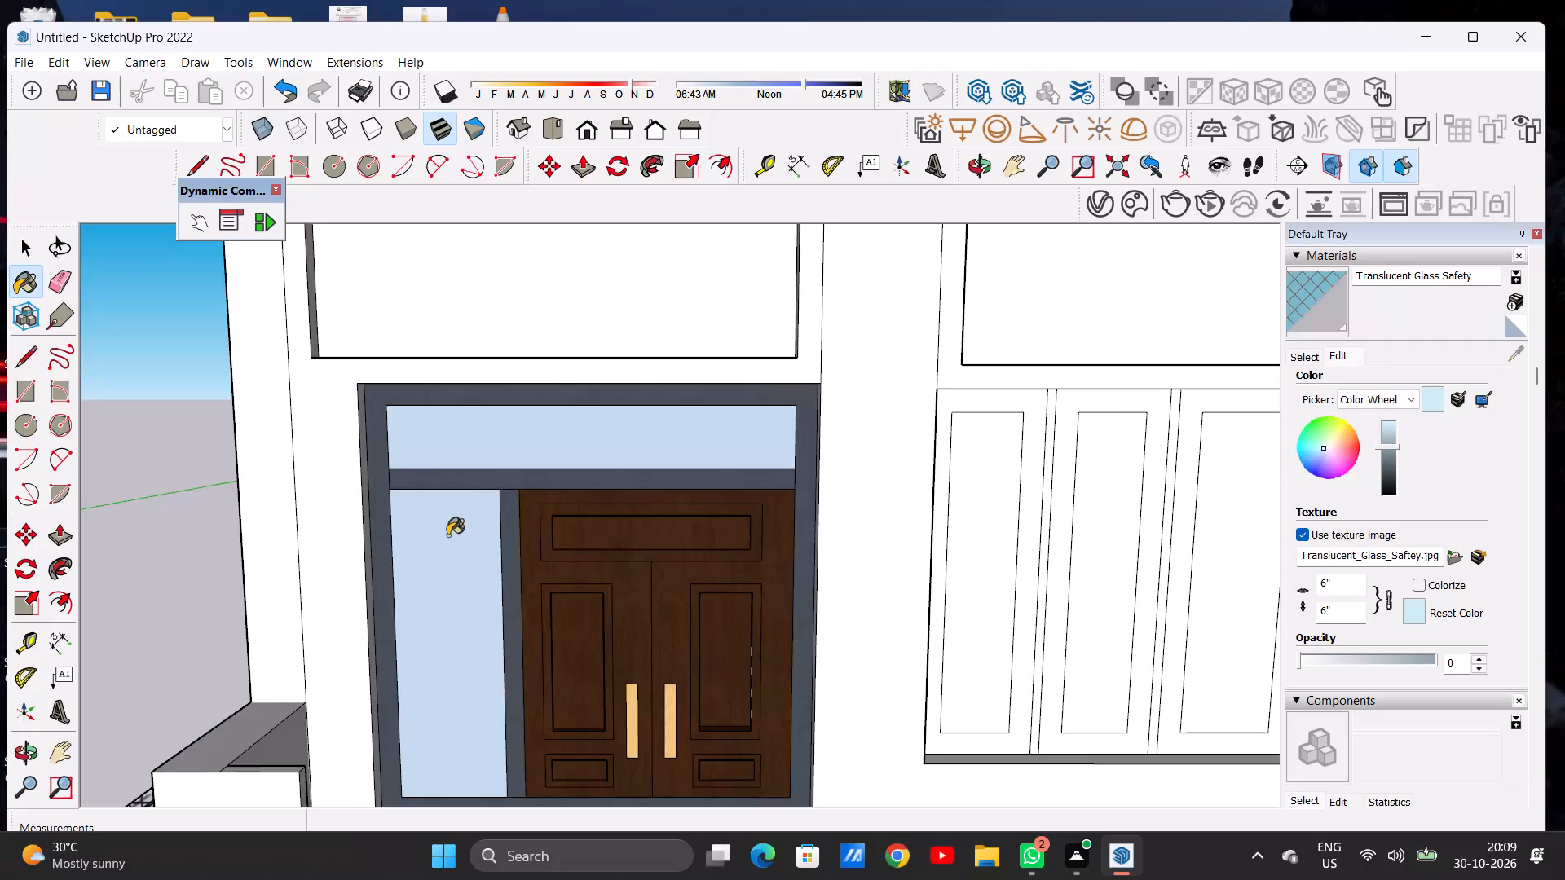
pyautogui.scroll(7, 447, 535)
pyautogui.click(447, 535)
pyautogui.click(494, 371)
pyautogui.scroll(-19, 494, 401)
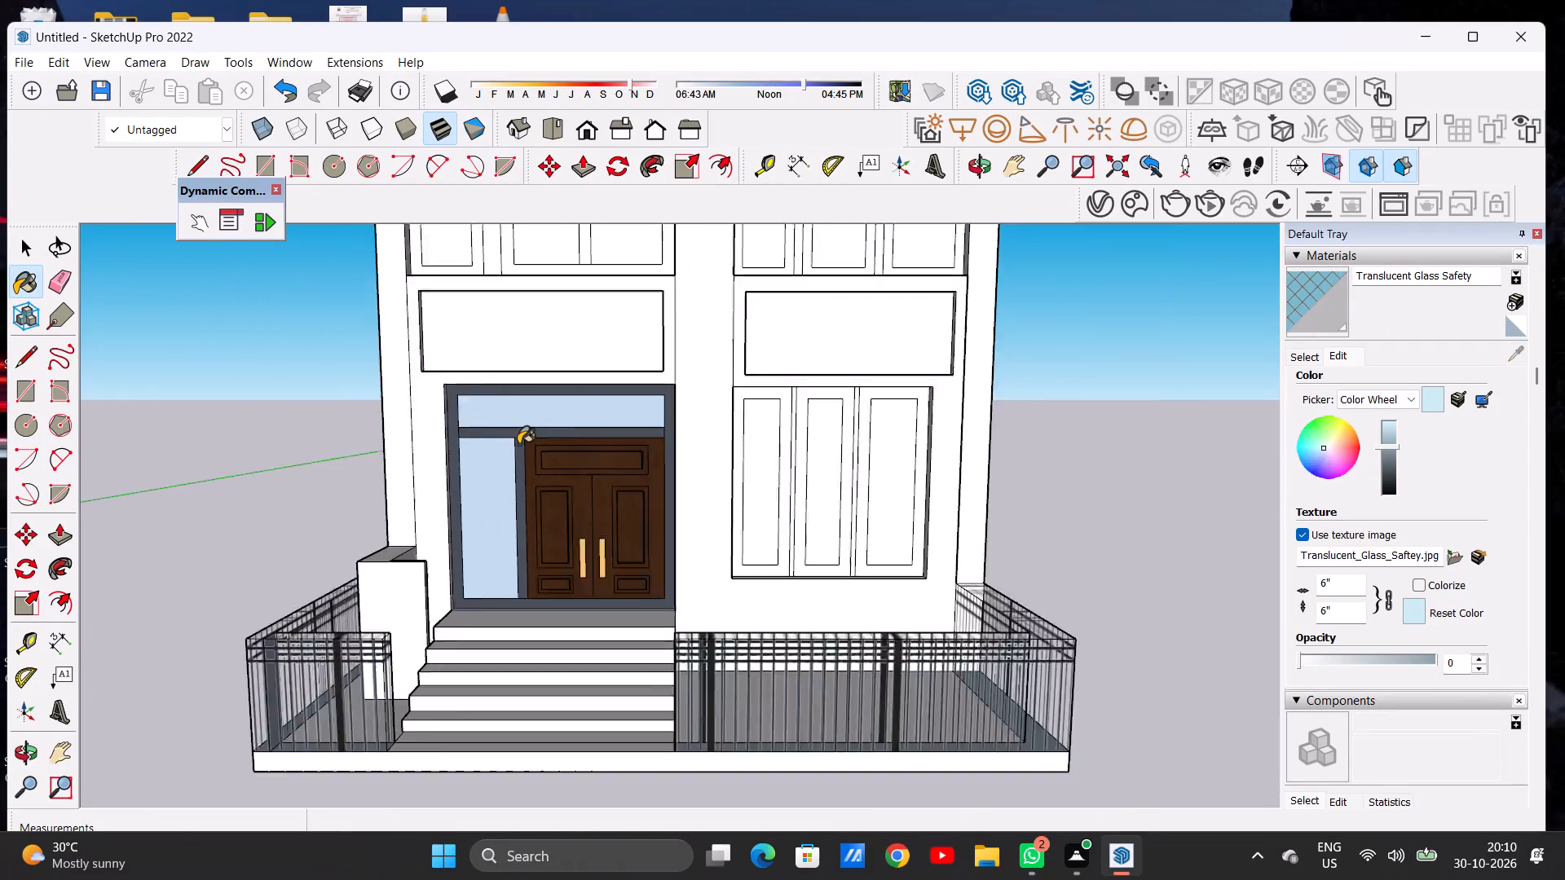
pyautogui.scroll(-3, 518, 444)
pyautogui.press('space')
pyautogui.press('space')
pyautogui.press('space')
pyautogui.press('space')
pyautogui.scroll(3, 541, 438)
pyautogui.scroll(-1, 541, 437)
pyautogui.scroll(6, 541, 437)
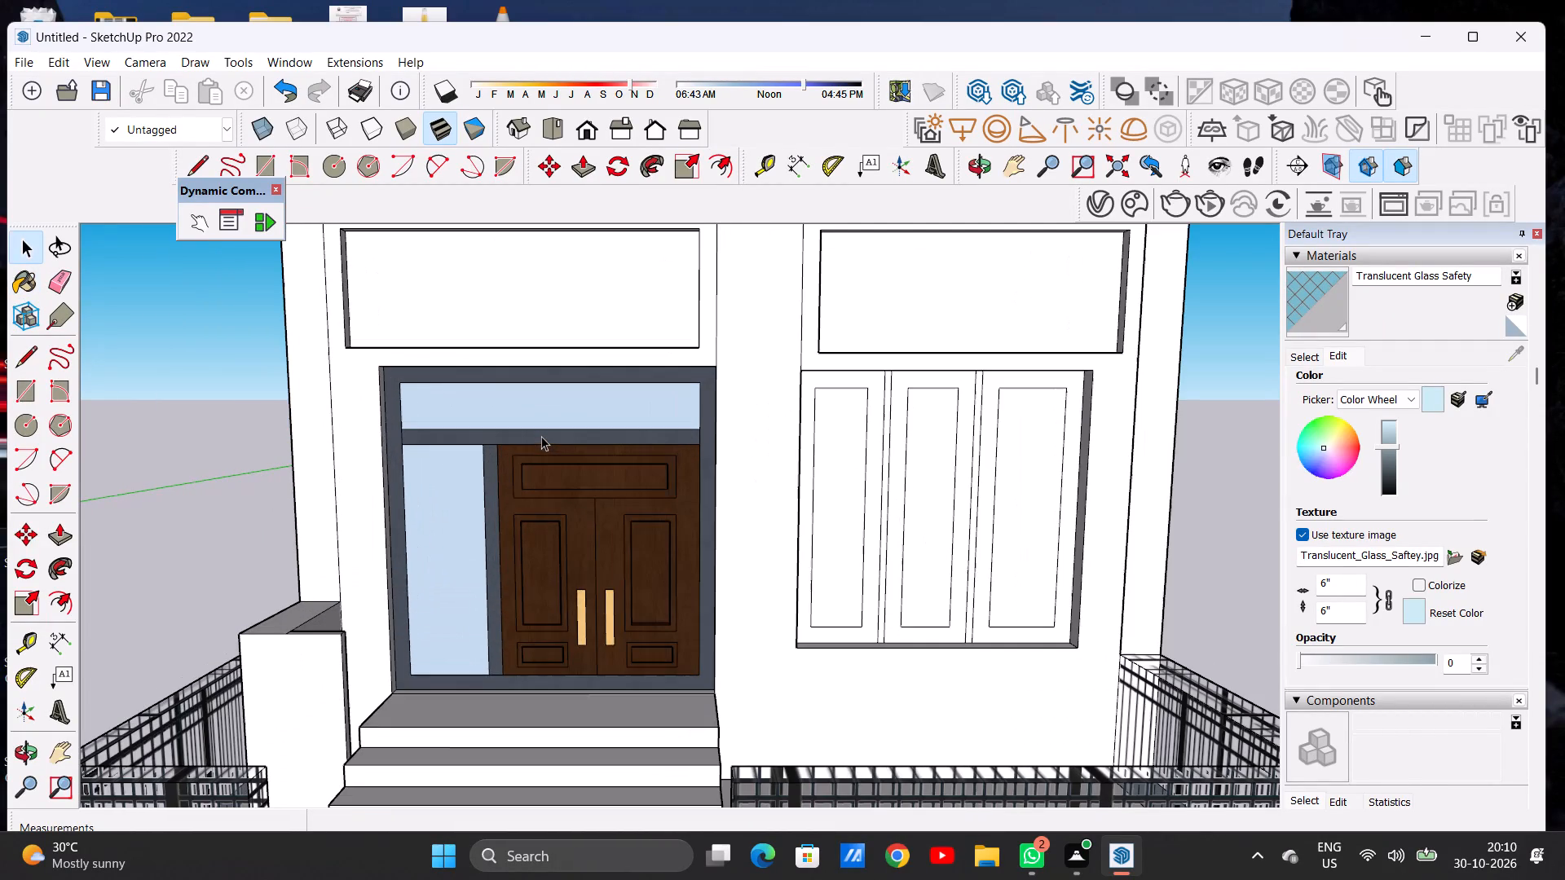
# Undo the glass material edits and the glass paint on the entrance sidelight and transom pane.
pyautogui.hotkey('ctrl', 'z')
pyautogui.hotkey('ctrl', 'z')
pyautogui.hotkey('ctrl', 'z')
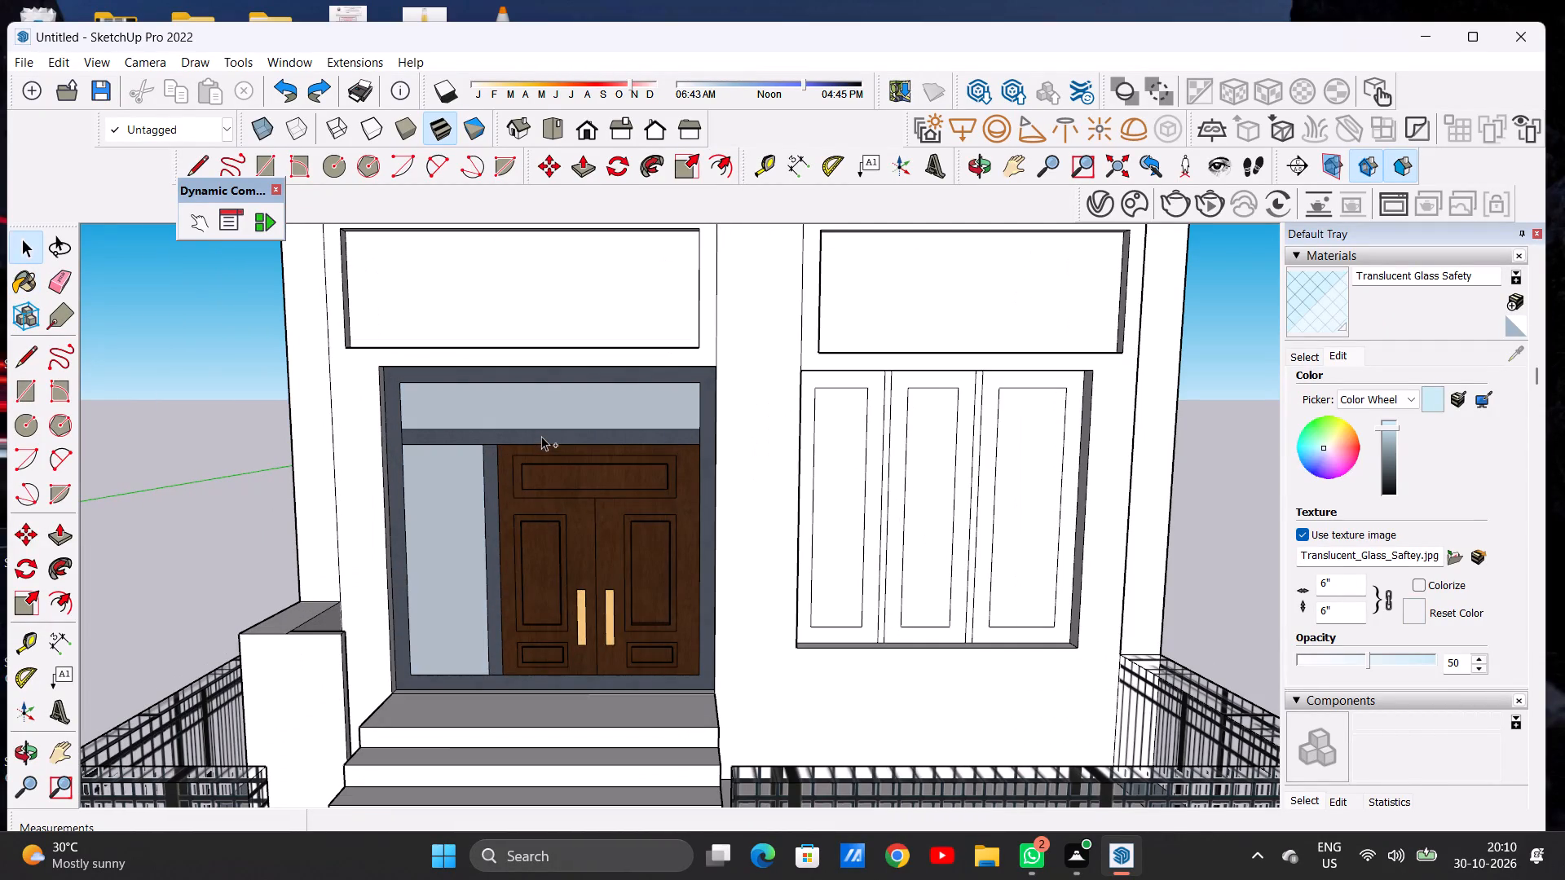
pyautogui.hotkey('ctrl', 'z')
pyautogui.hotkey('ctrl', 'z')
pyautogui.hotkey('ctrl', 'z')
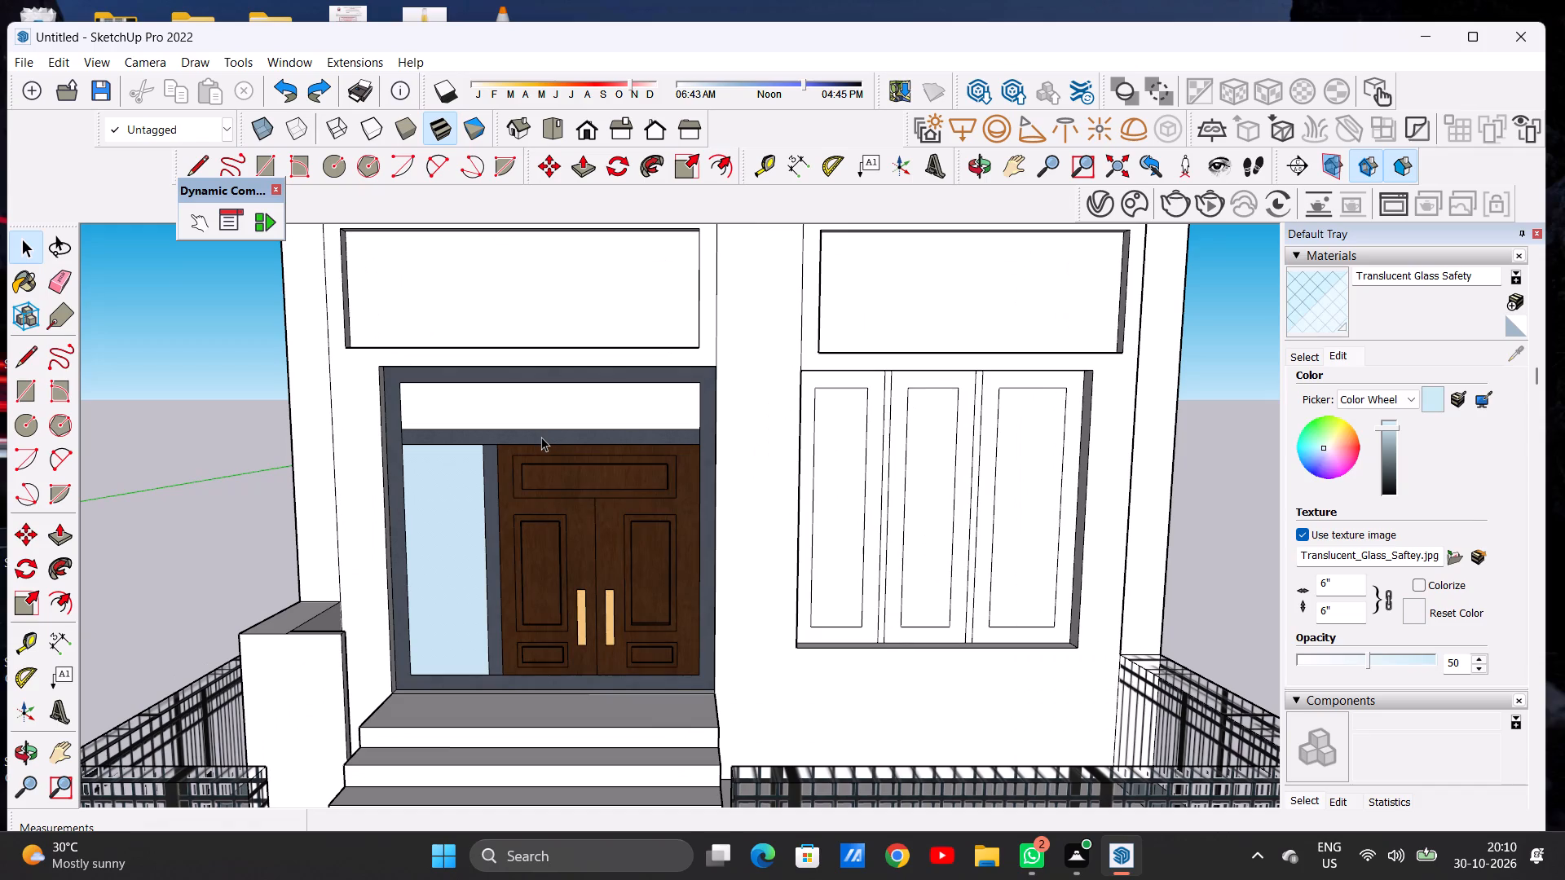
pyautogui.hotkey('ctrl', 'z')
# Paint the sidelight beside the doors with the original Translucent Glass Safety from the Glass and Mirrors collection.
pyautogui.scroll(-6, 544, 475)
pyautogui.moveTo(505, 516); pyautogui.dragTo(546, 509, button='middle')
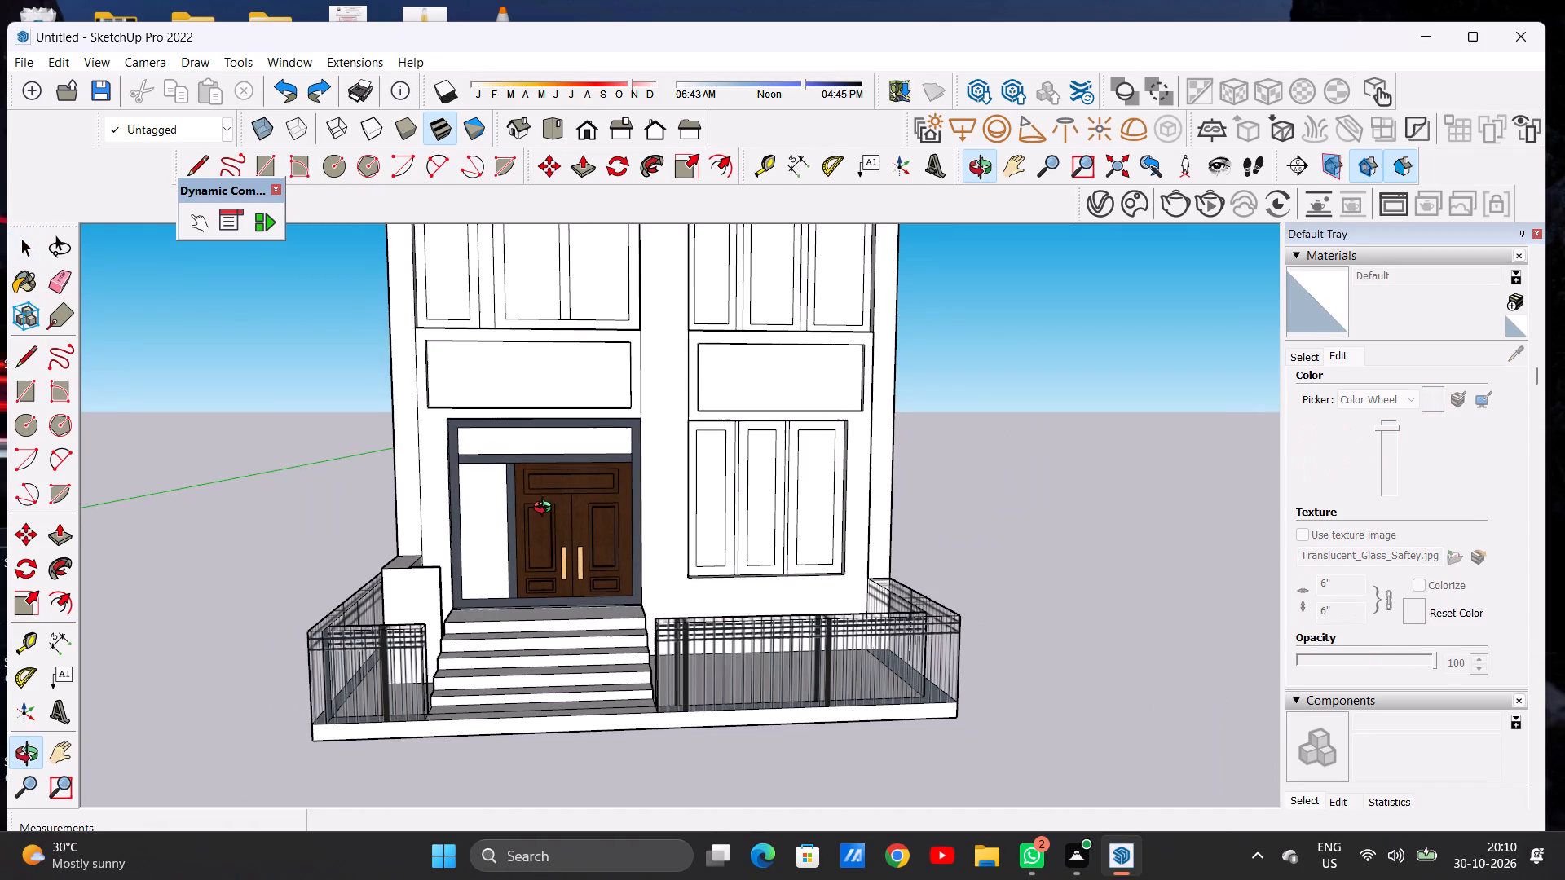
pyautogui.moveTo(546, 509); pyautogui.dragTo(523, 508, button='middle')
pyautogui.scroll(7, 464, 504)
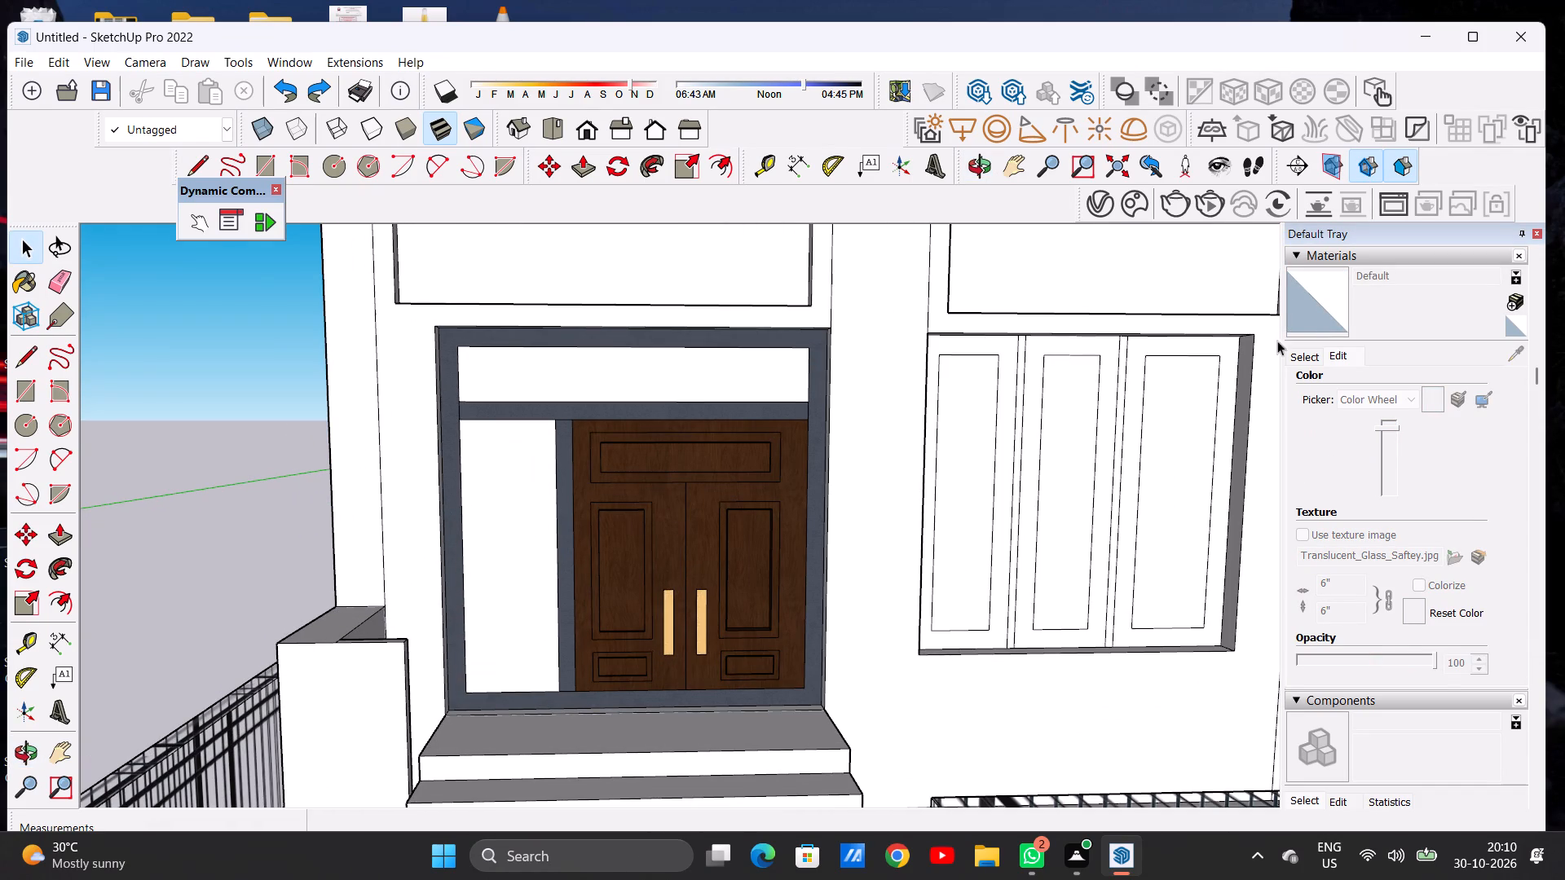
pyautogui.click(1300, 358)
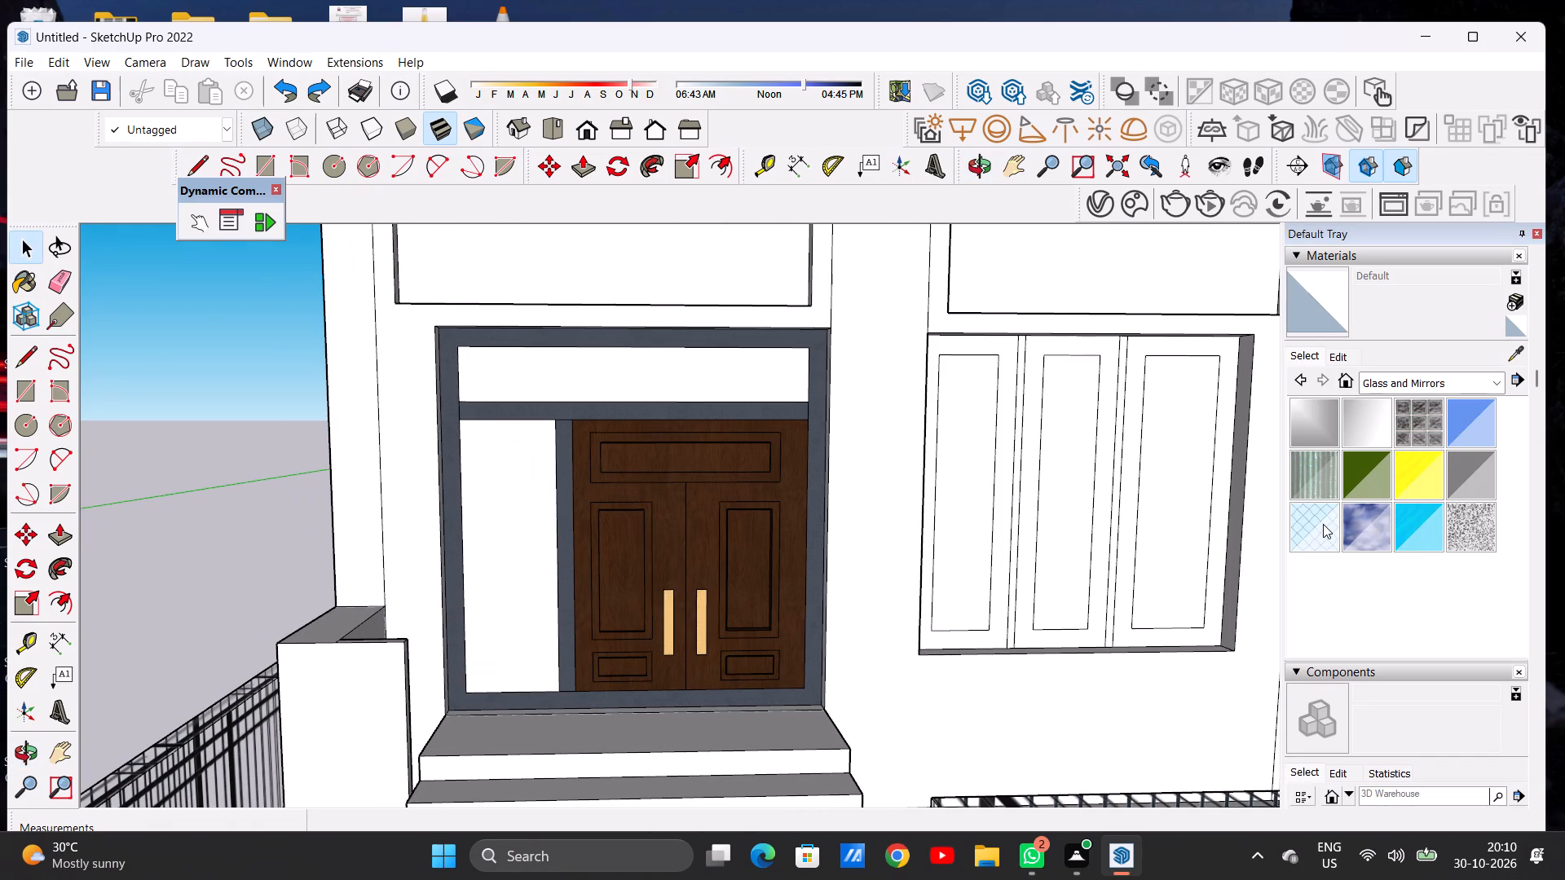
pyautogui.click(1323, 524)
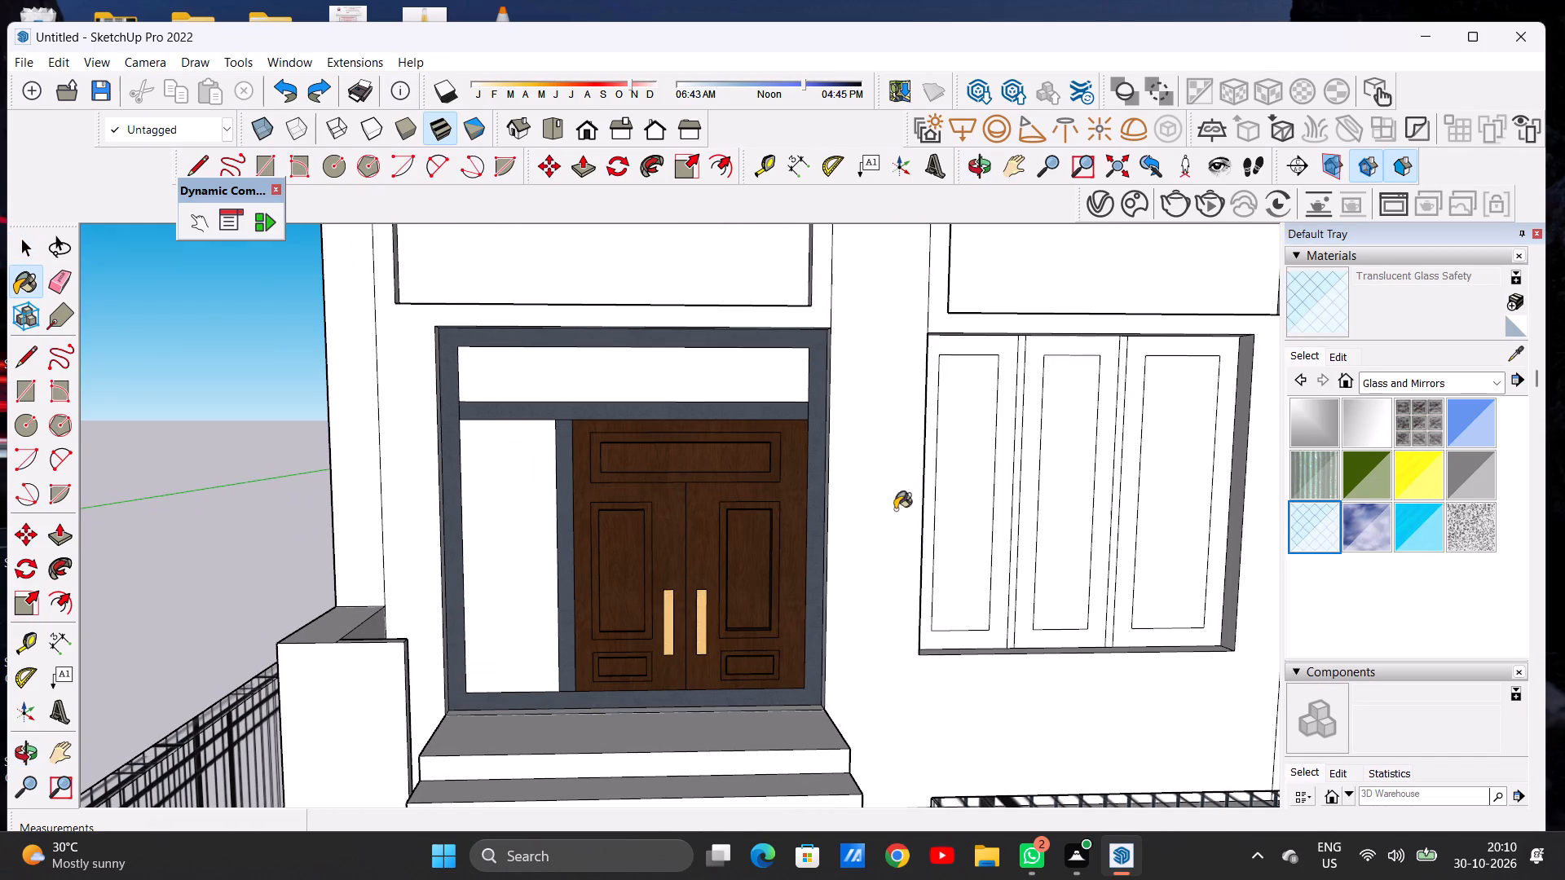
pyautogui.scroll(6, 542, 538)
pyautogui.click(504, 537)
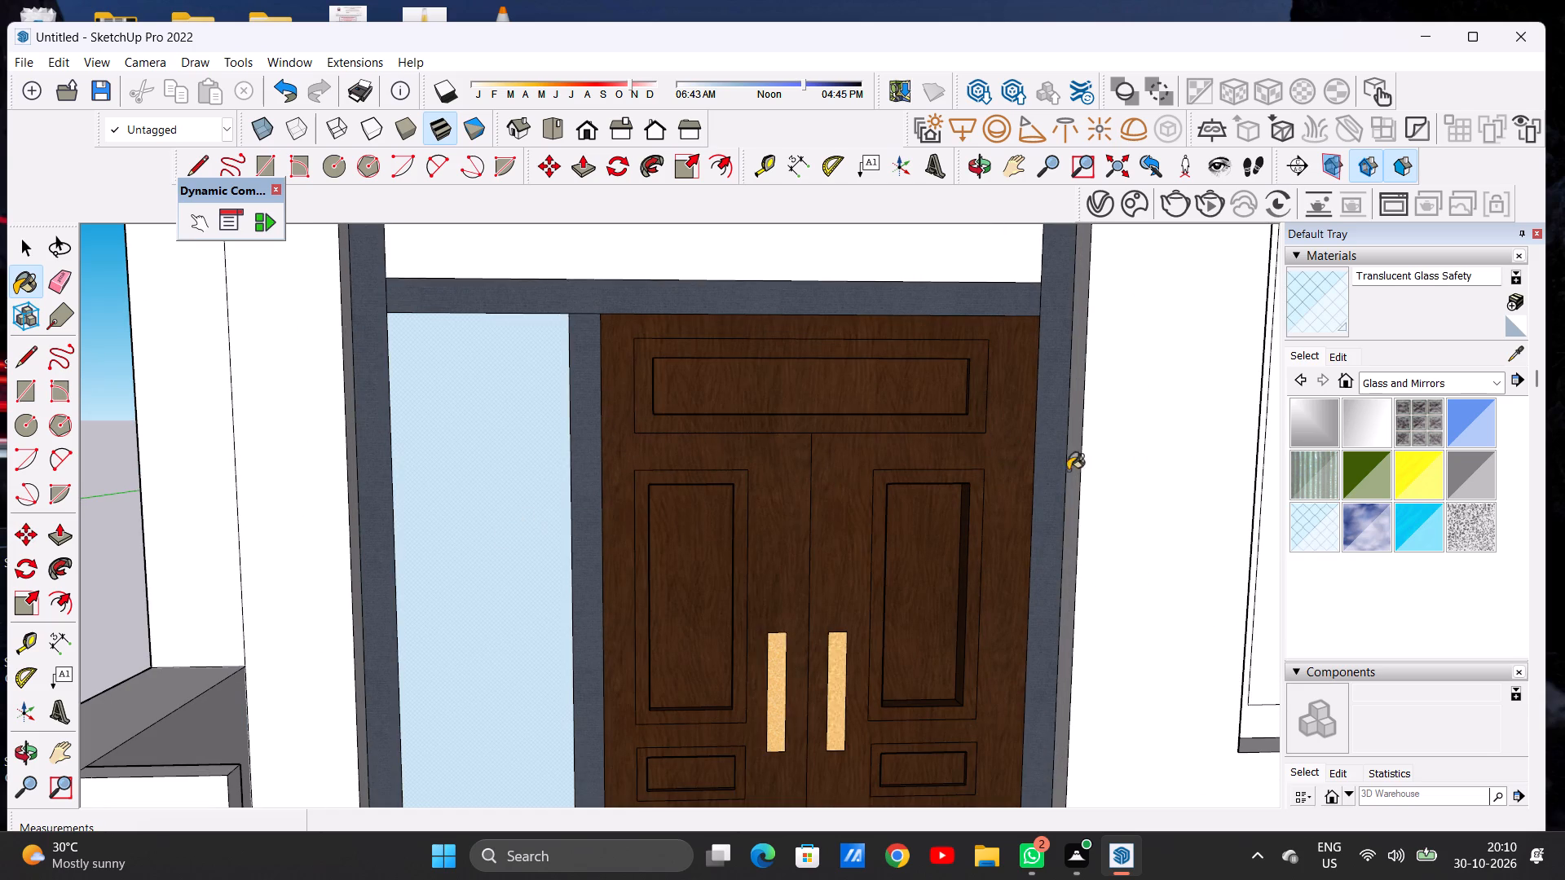
# Paint the entrance sidelight and the transom pane above the doors with Translucent Glass Gray.
pyautogui.scroll(-7, 840, 435)
pyautogui.moveTo(776, 443); pyautogui.dragTo(401, 489, button='middle')
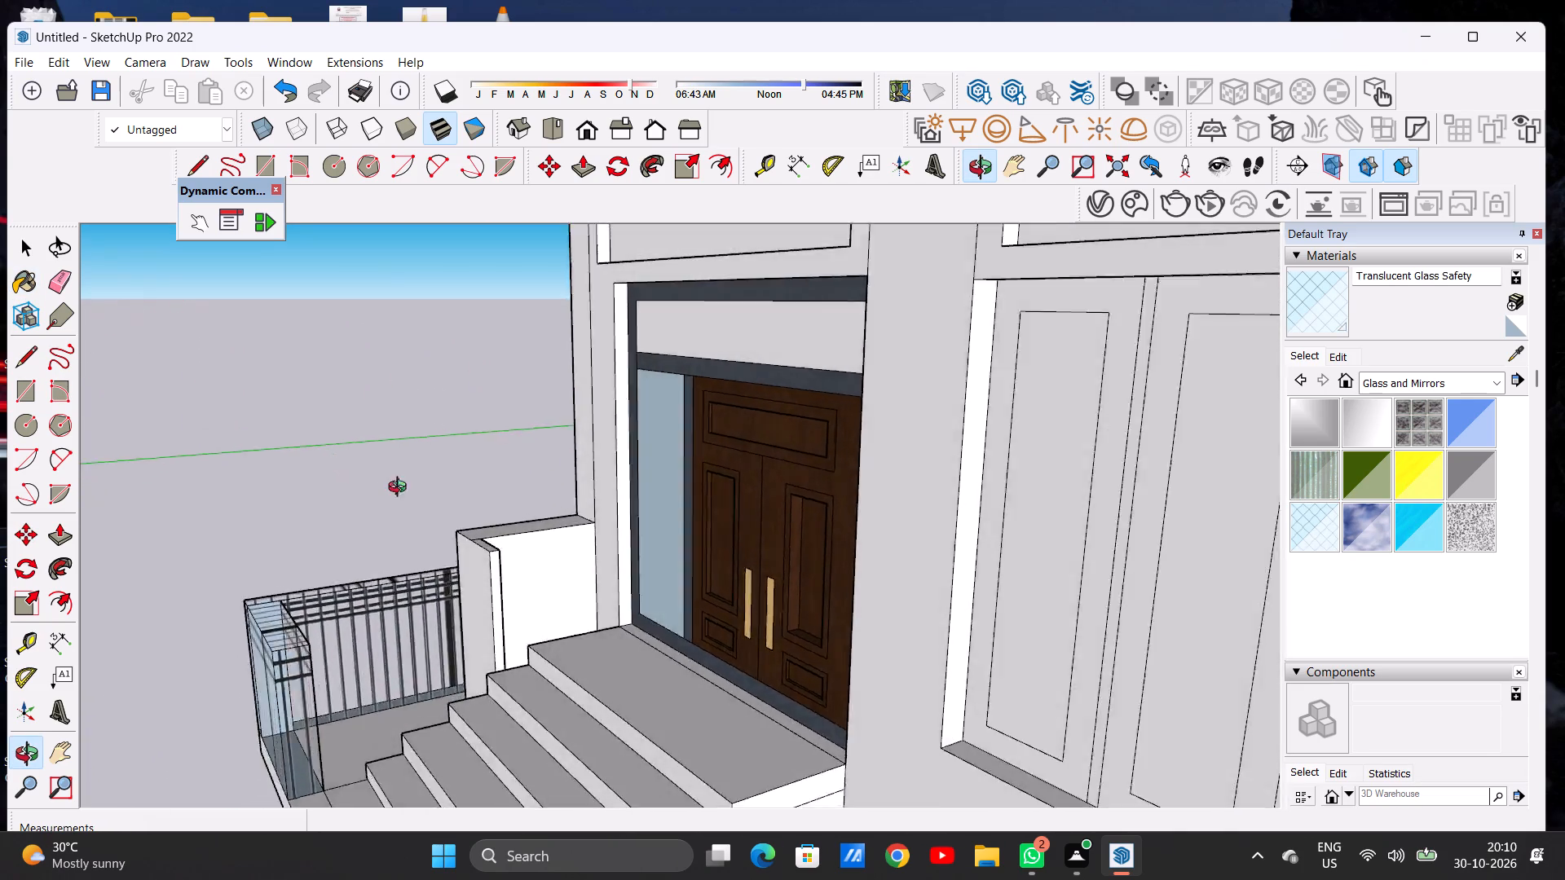
pyautogui.moveTo(401, 489); pyautogui.dragTo(741, 450, button='middle')
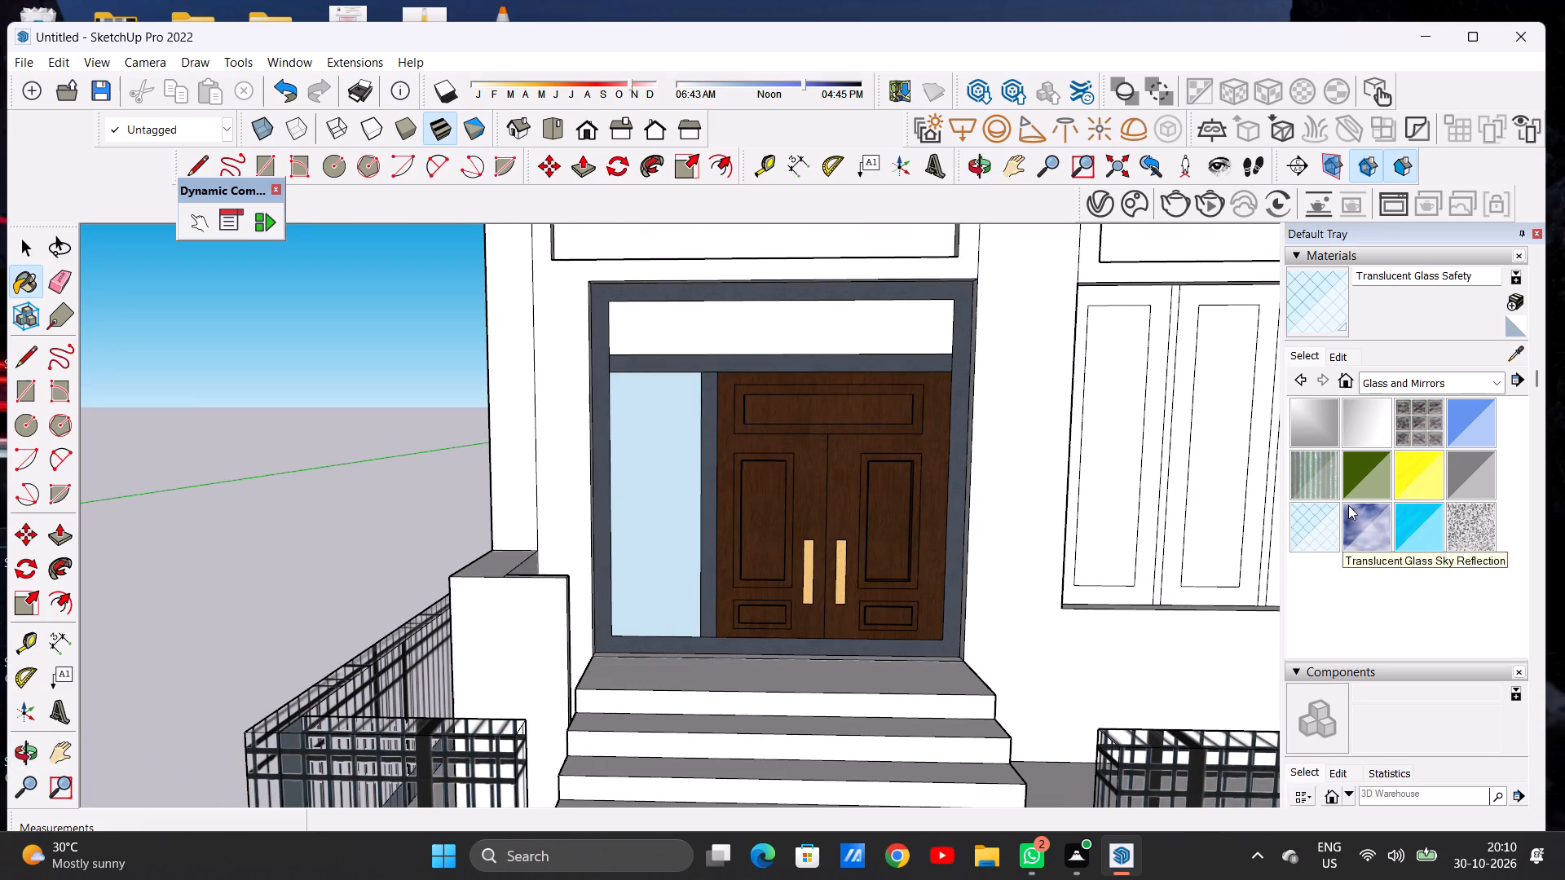
pyautogui.click(1470, 473)
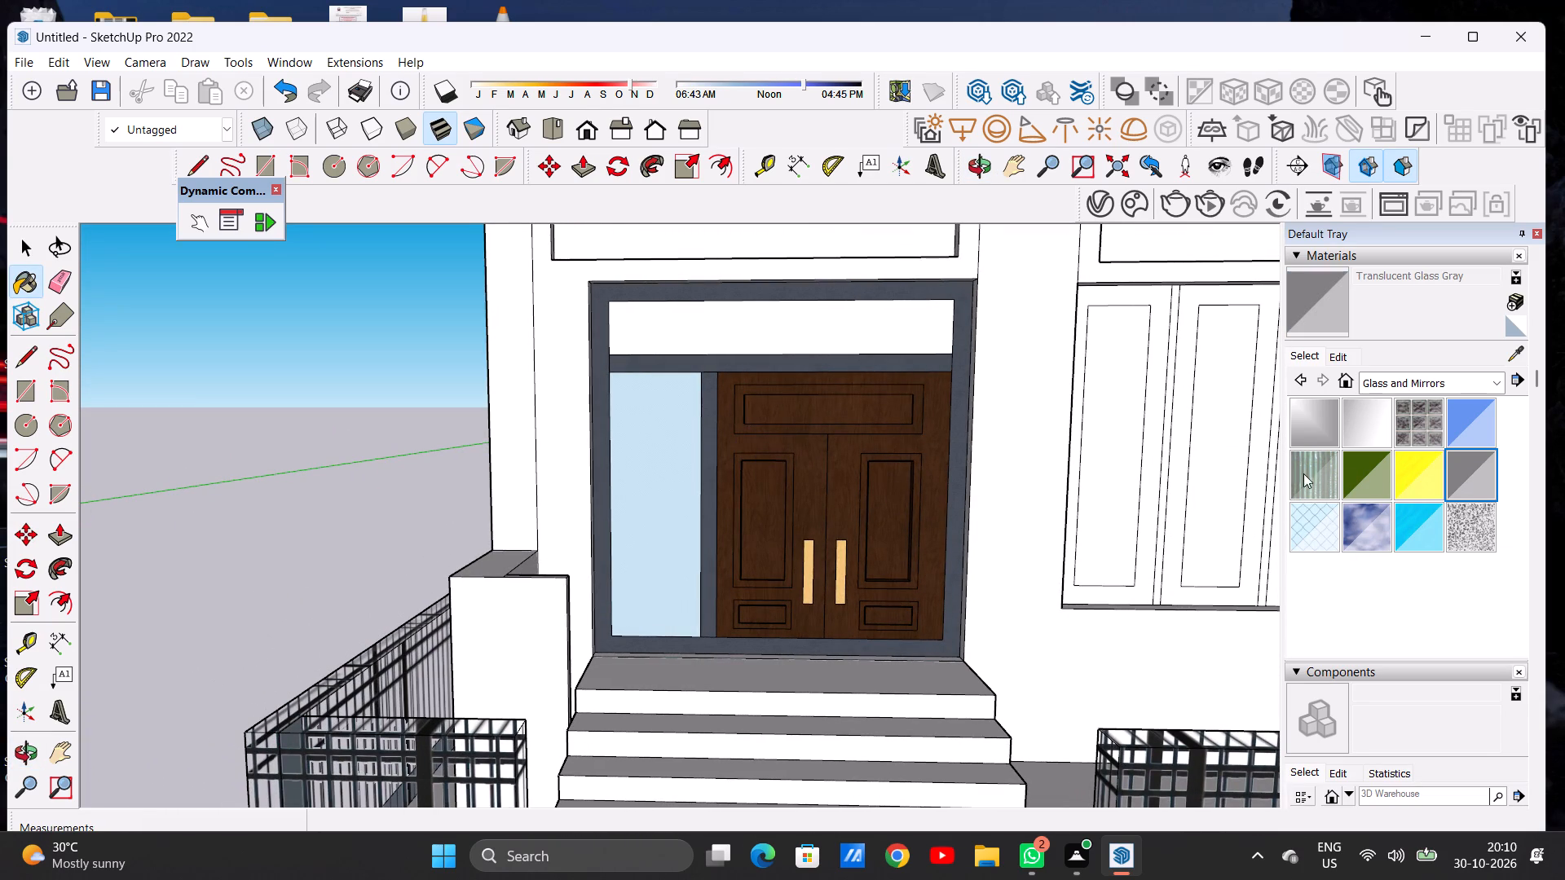
pyautogui.click(651, 499)
pyautogui.click(711, 326)
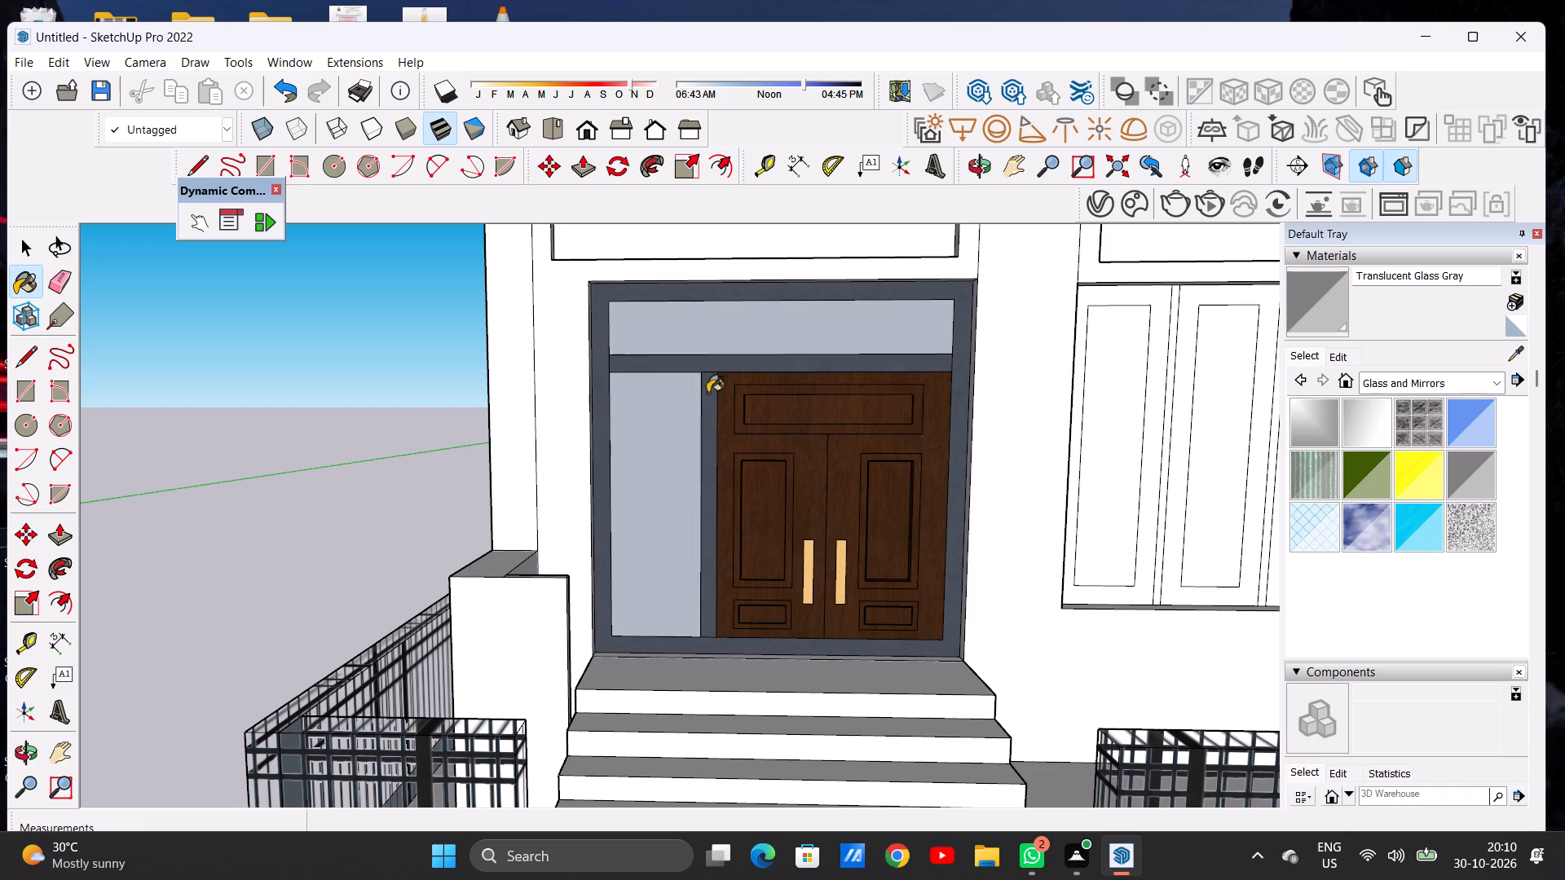
# Examine the glazed entrance up close and within the whole facade from several angles.
pyautogui.scroll(-17, 634, 501)
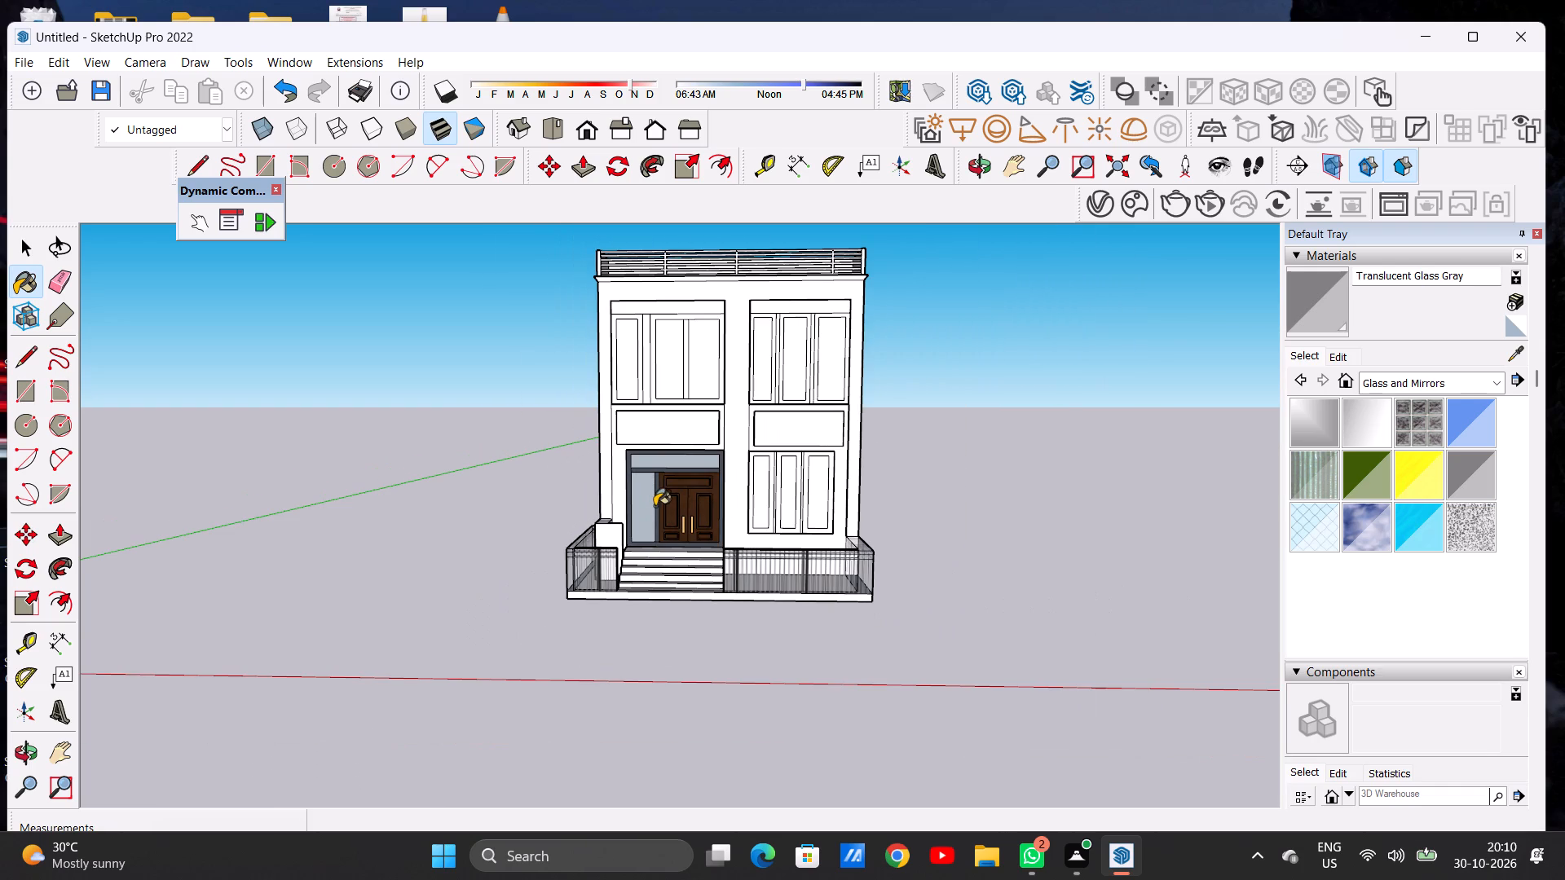
pyautogui.scroll(-5, 661, 516)
pyautogui.moveTo(648, 510); pyautogui.dragTo(598, 519, button='middle')
pyautogui.scroll(20, 659, 495)
pyautogui.scroll(2, 659, 495)
pyautogui.moveTo(724, 473); pyautogui.dragTo(615, 473, button='middle')
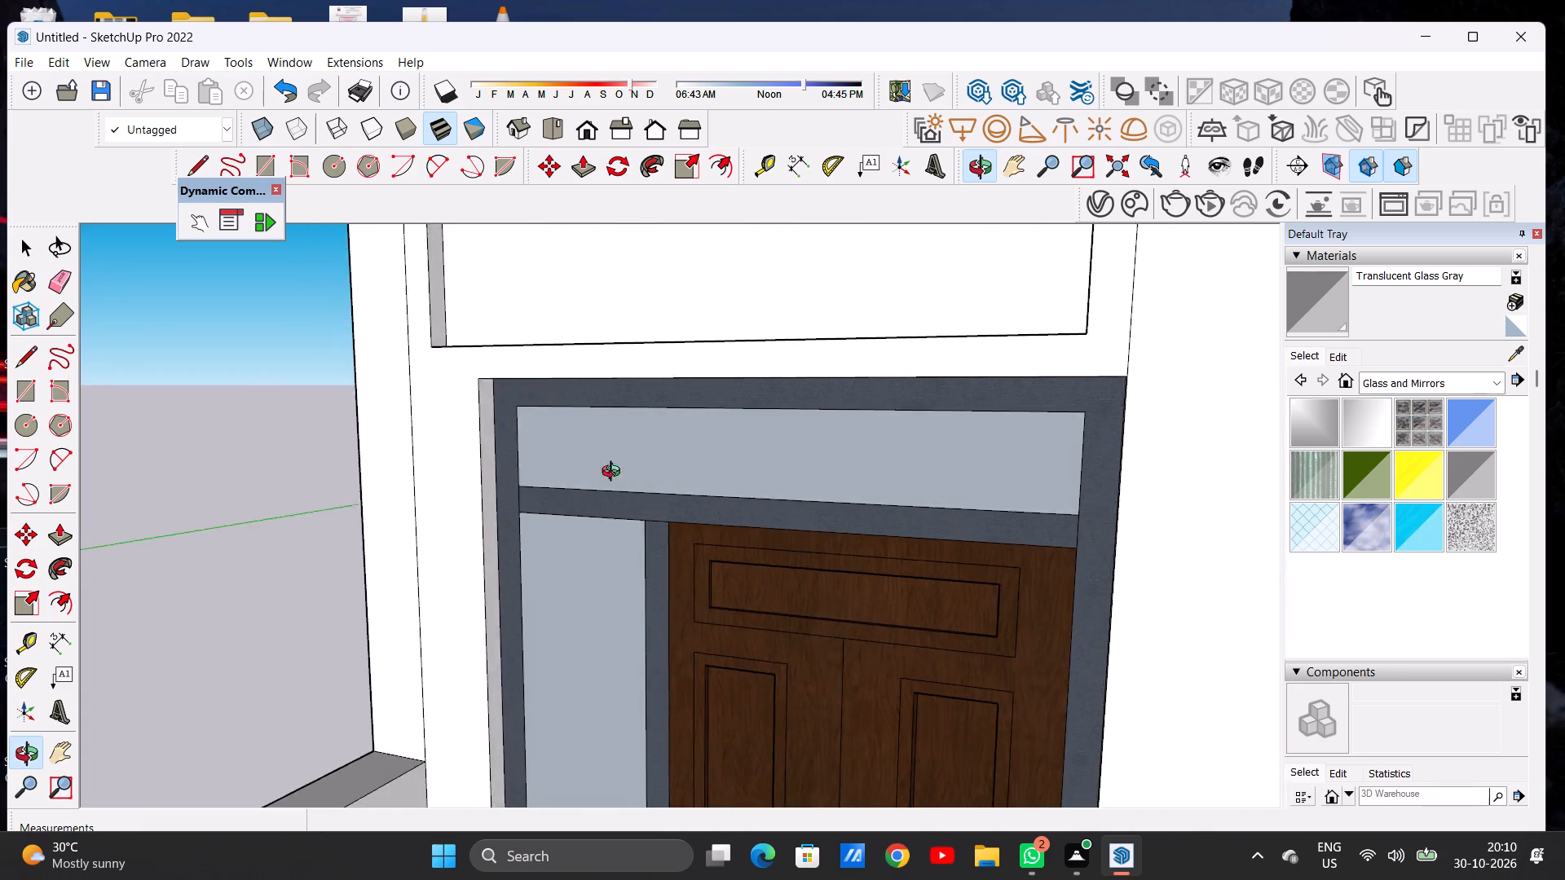
pyautogui.moveTo(615, 473); pyautogui.dragTo(361, 486, button='middle')
pyautogui.moveTo(568, 476); pyautogui.dragTo(863, 450, button='middle')
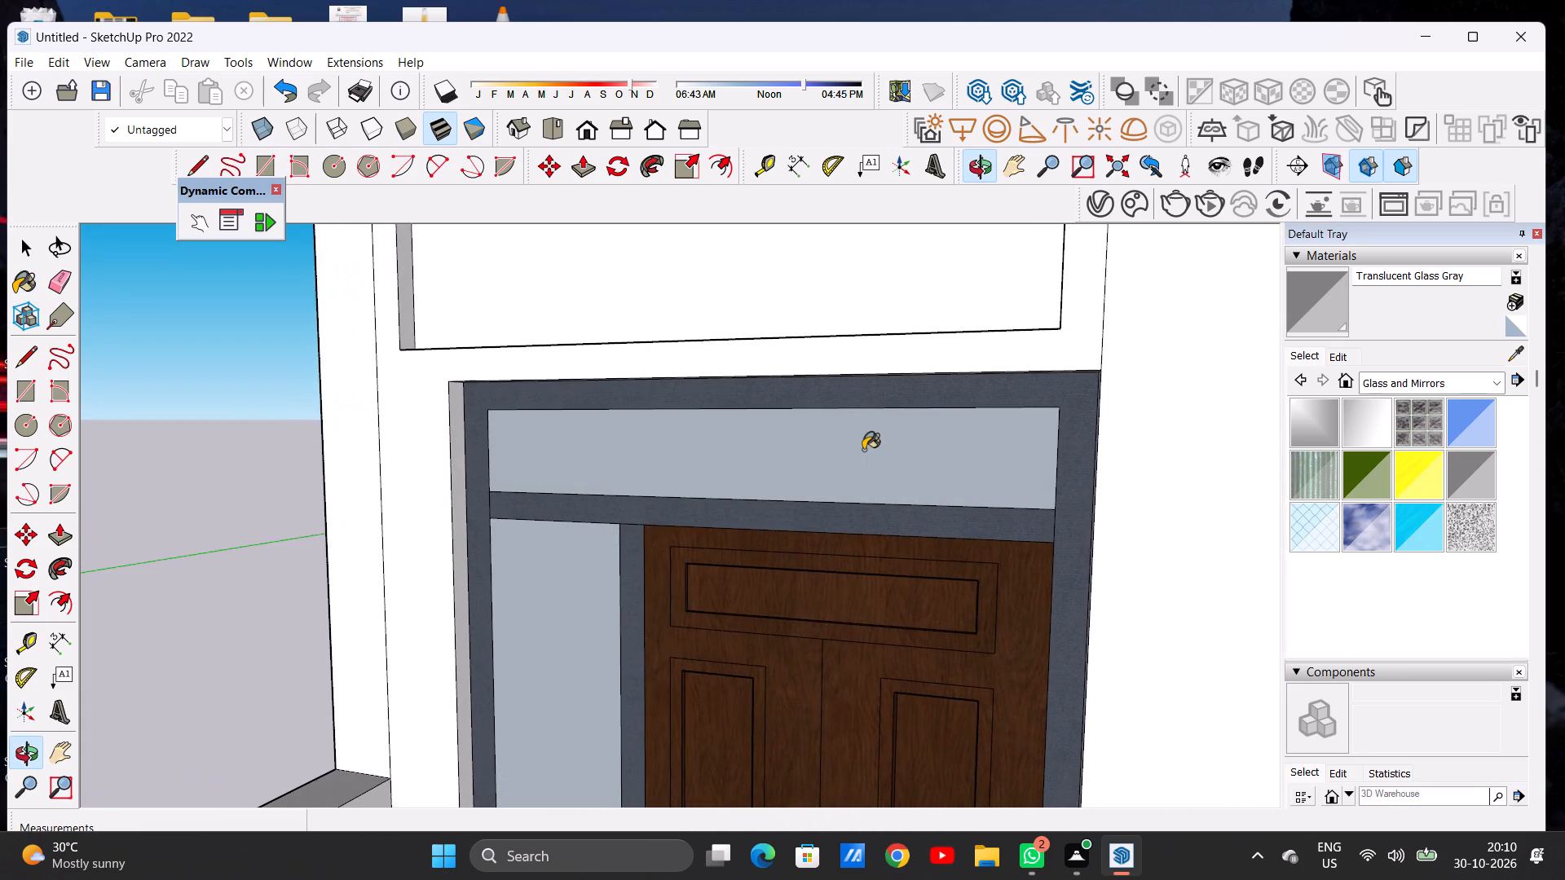
pyautogui.scroll(-13, 862, 453)
pyautogui.moveTo(767, 482); pyautogui.dragTo(861, 493, button='middle')
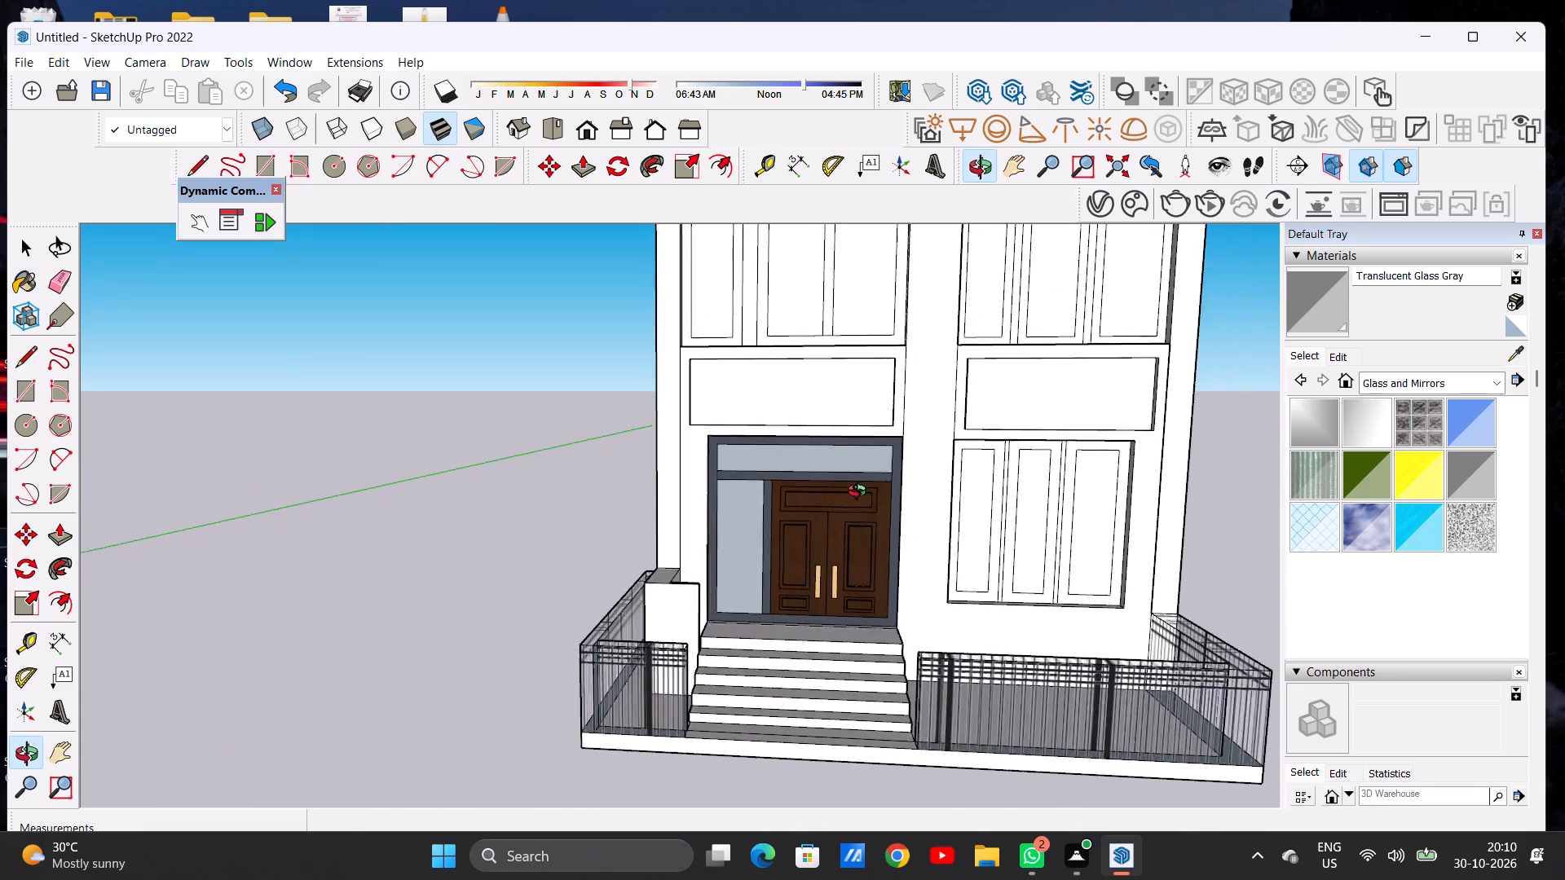
# Paint the entrance sidelight and the transom pane above the doors with Mirror 01 from the Glass and Mirrors collection.
pyautogui.moveTo(861, 493); pyautogui.dragTo(895, 490, button='middle')
pyautogui.scroll(-12, 655, 548)
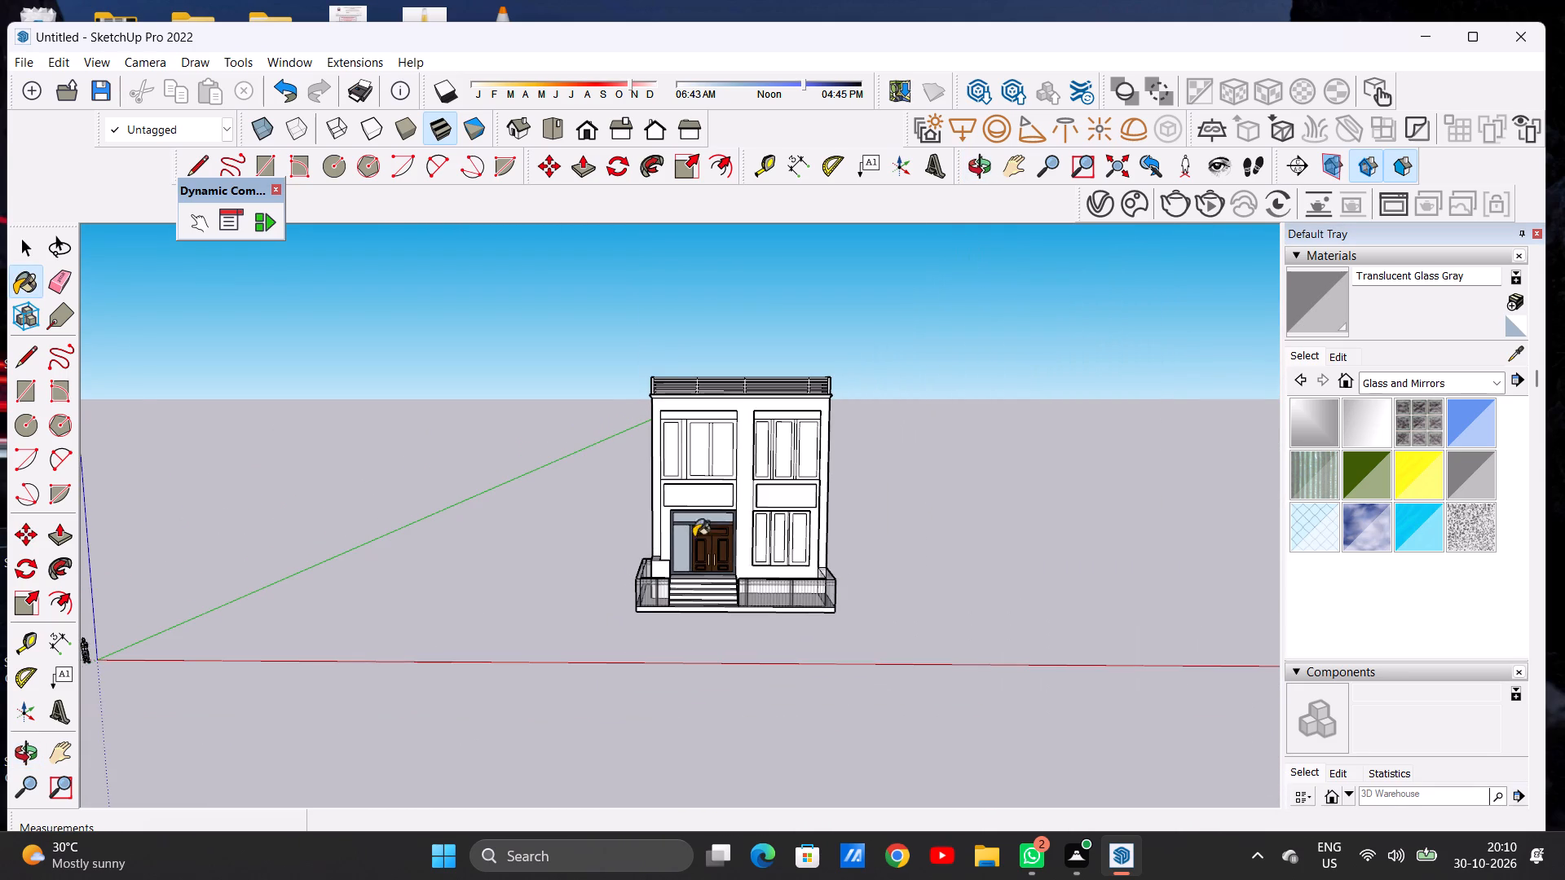
pyautogui.click(1309, 418)
pyautogui.scroll(7, 669, 570)
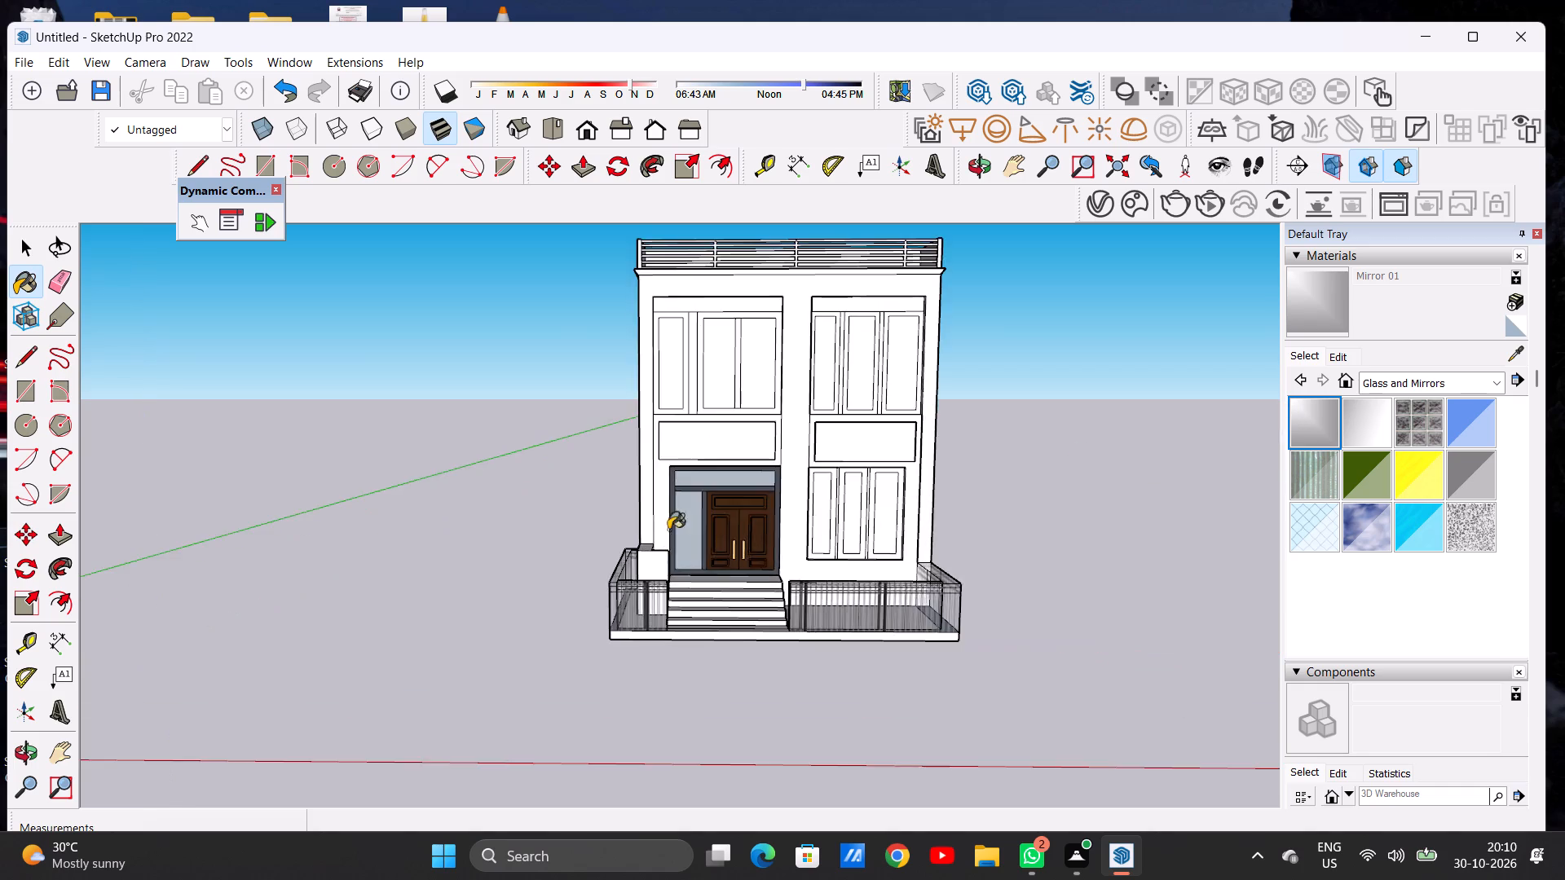
pyautogui.scroll(15, 668, 530)
pyautogui.click(695, 523)
pyautogui.click(736, 381)
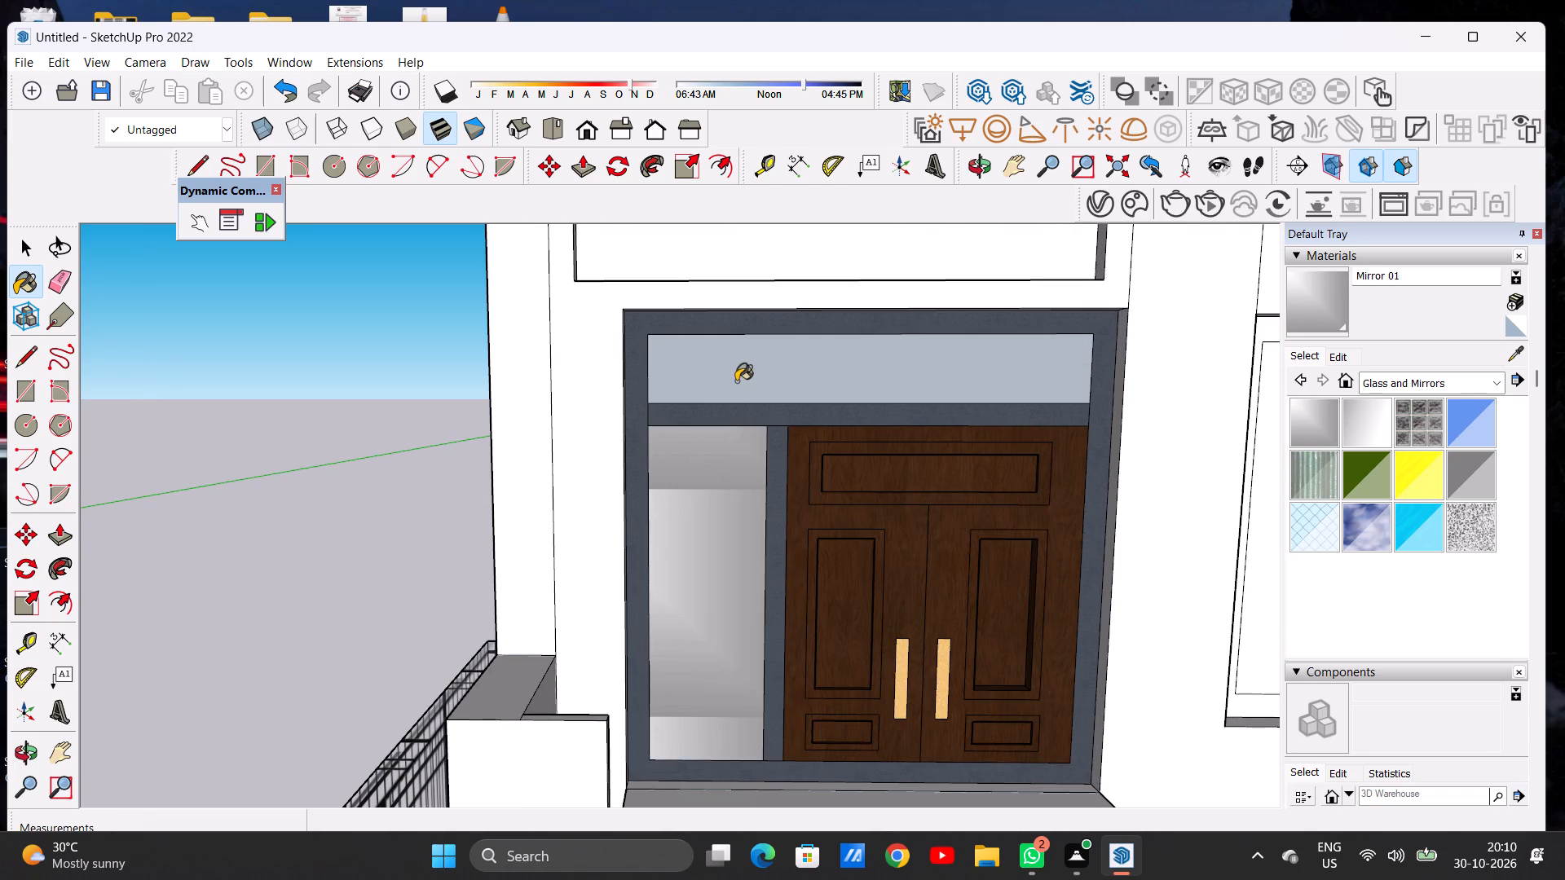
# Lighten the Mirror 01 material used on the entrance panes slightly by raising its colour brightness.
pyautogui.scroll(-12, 716, 472)
pyautogui.scroll(9, 749, 444)
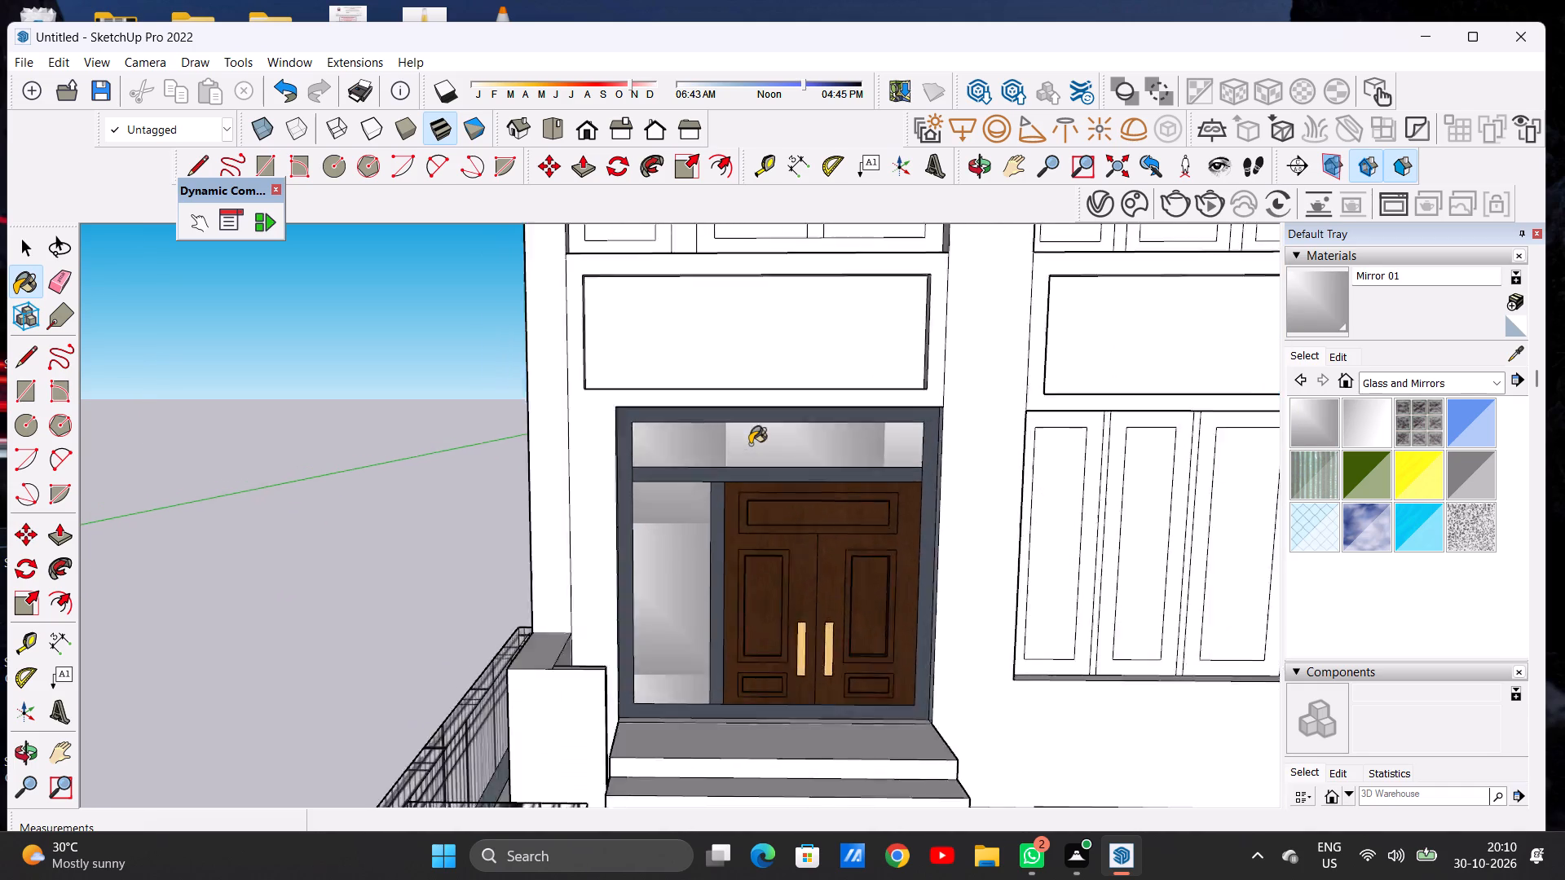
pyautogui.scroll(8, 750, 444)
pyautogui.scroll(-1, 752, 451)
pyautogui.scroll(1, 752, 451)
pyautogui.moveTo(824, 465); pyautogui.dragTo(718, 482, button='middle')
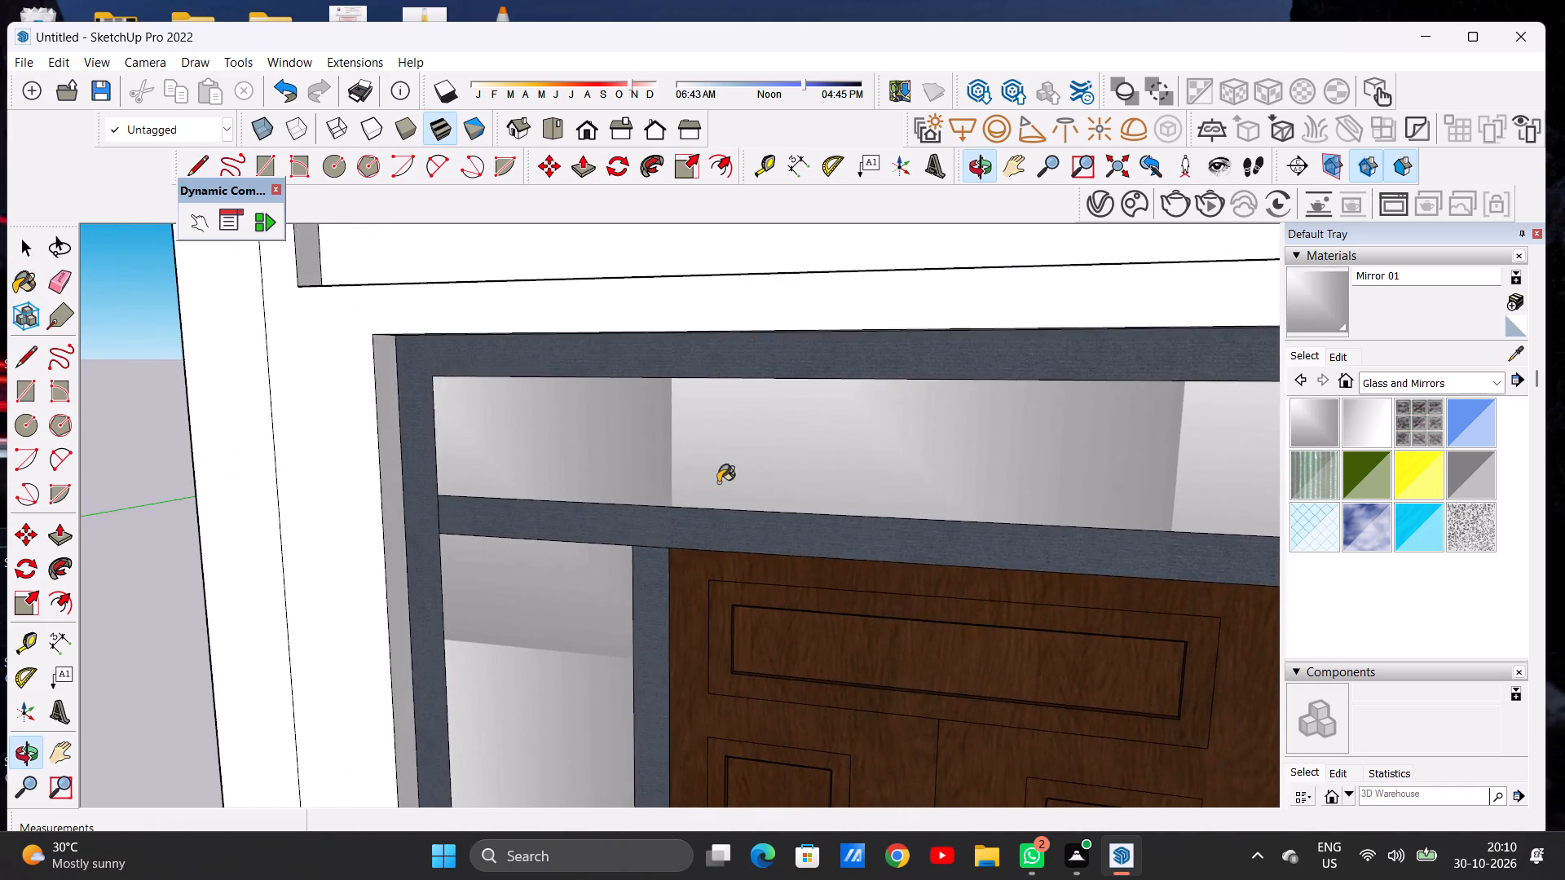
pyautogui.scroll(-18, 721, 485)
pyautogui.moveTo(691, 571); pyautogui.dragTo(729, 554, button='middle')
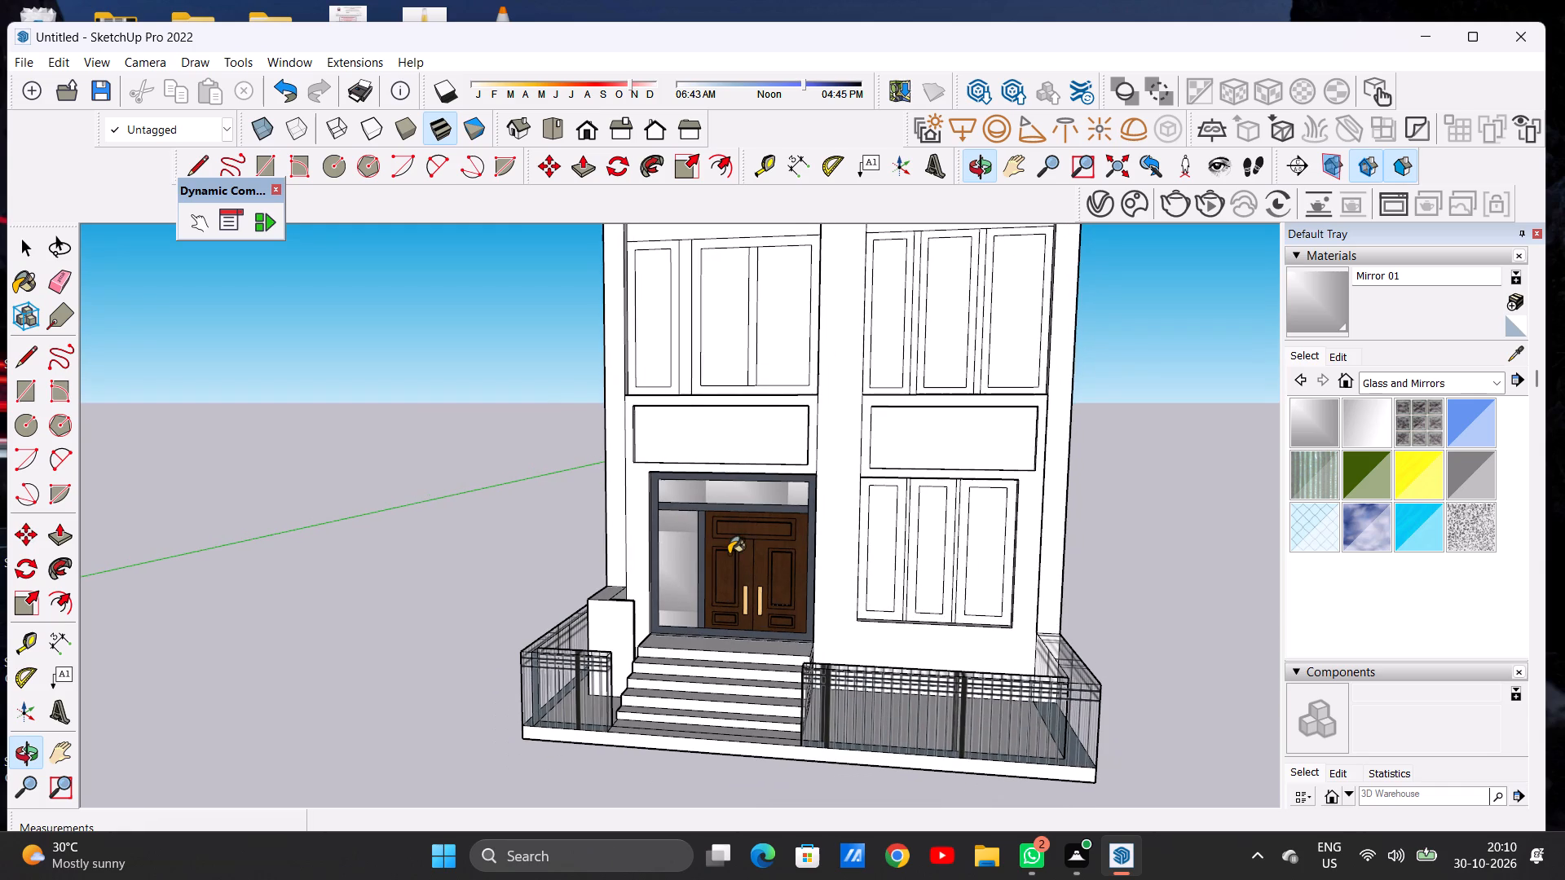
pyautogui.click(1334, 359)
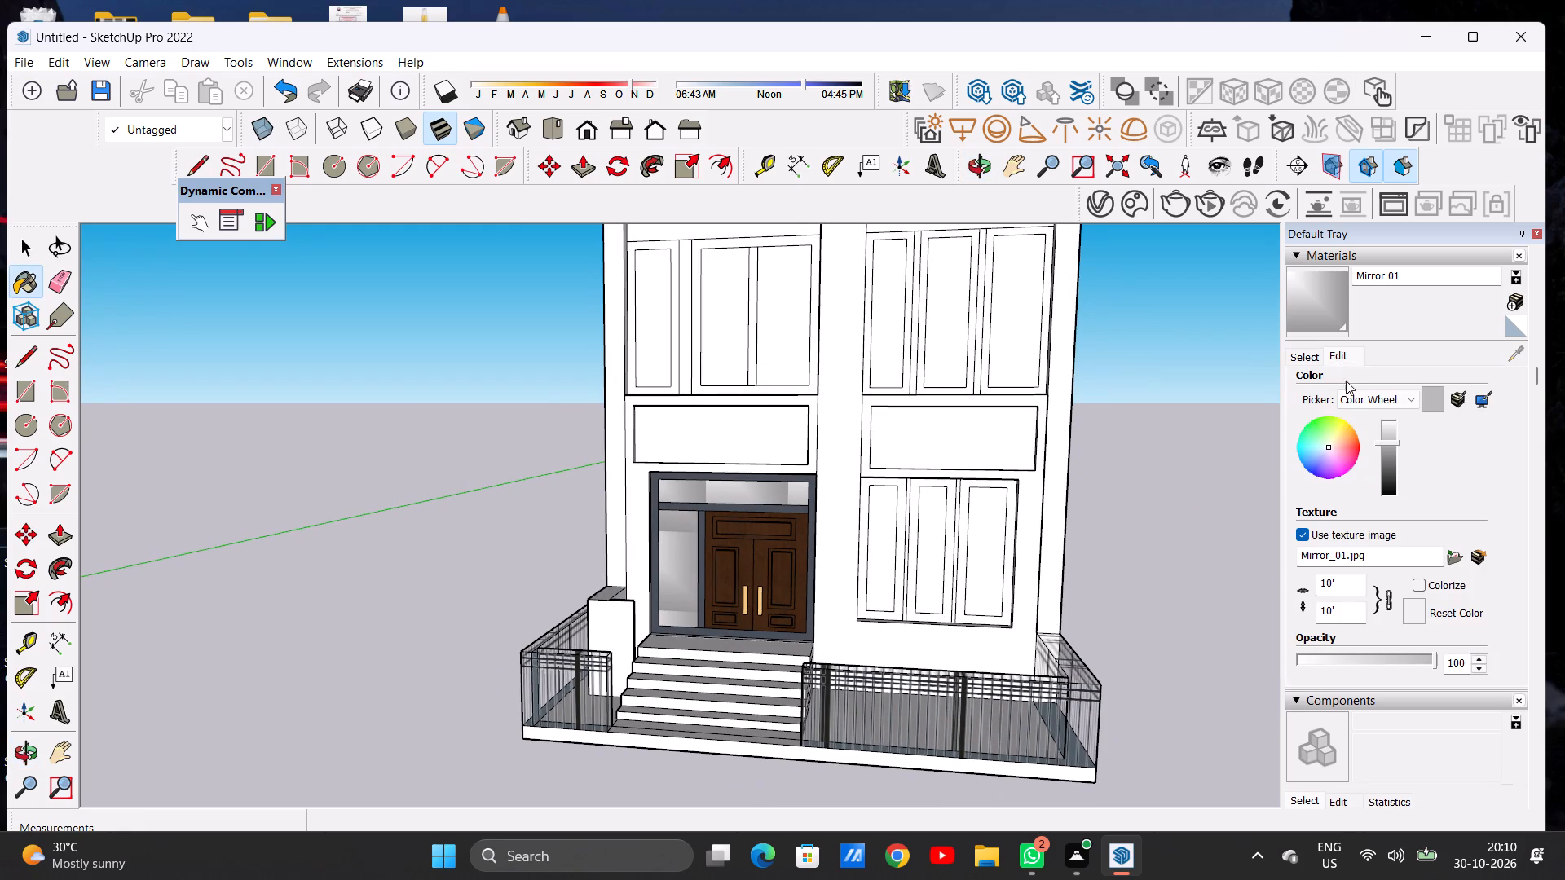
pyautogui.click(1391, 435)
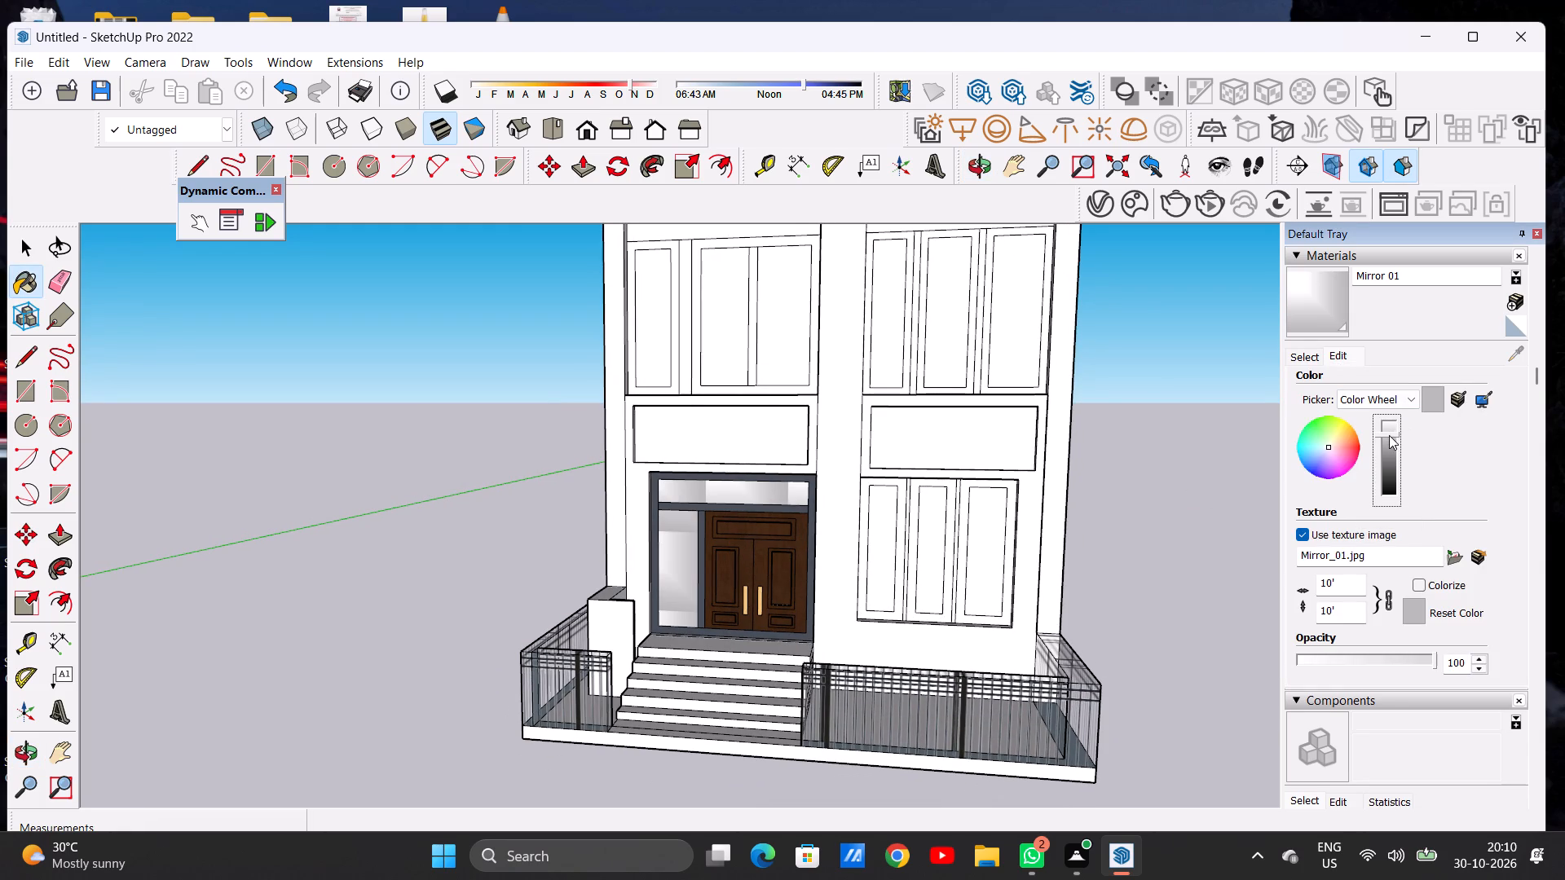
# Examine the mirrored entrance panes up close and within the whole facade from several angles.
pyautogui.scroll(12, 644, 549)
pyautogui.scroll(-1, 705, 531)
pyautogui.scroll(6, 705, 531)
pyautogui.scroll(-4, 704, 546)
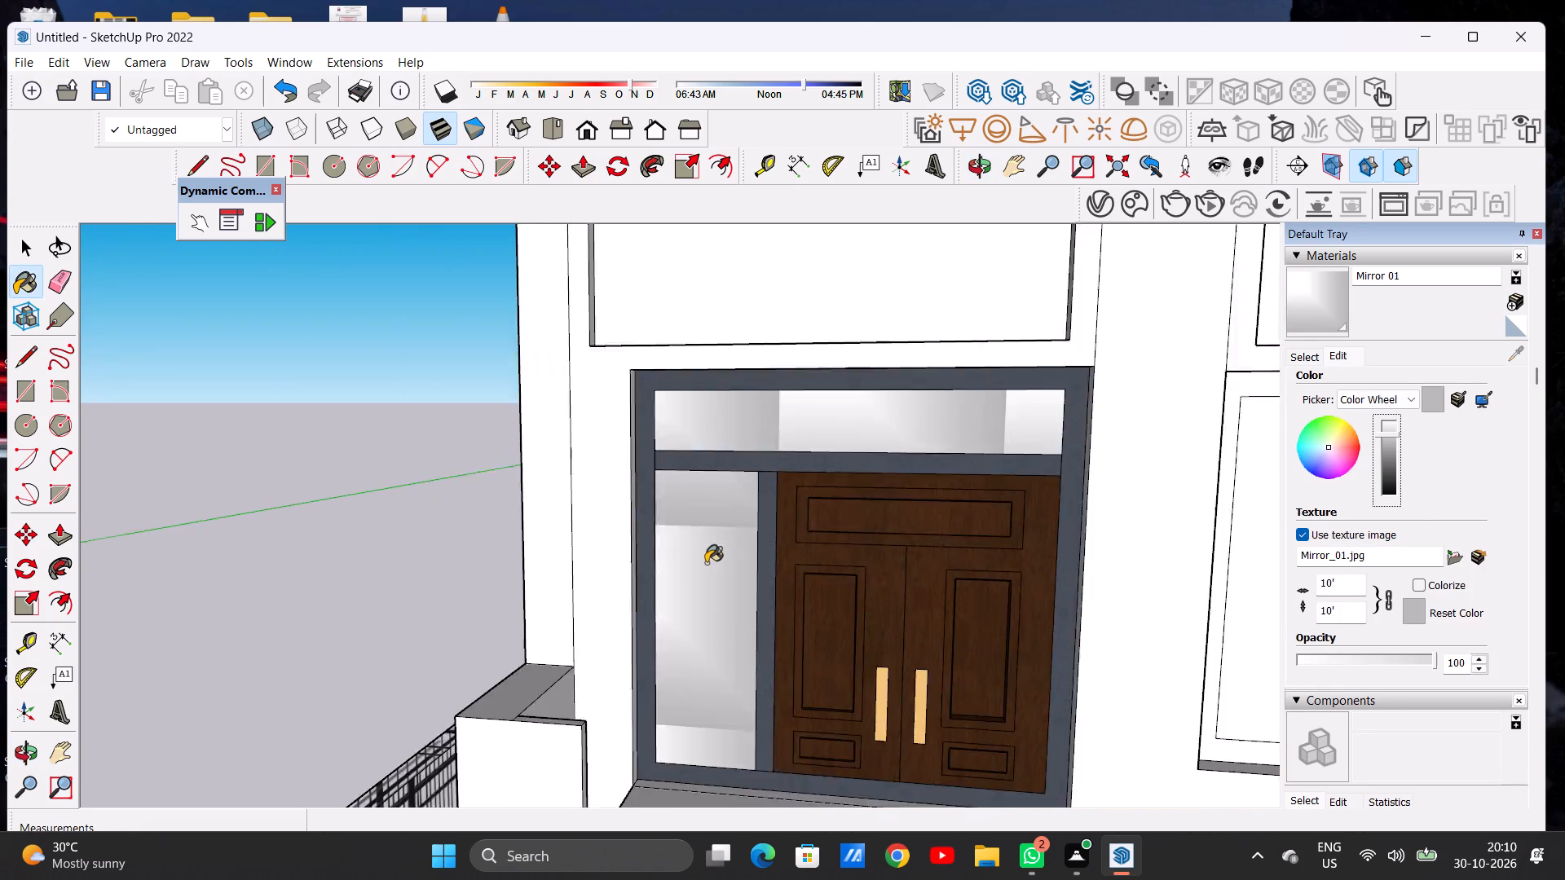
pyautogui.scroll(-12, 706, 563)
pyautogui.moveTo(695, 563); pyautogui.dragTo(827, 548, button='middle')
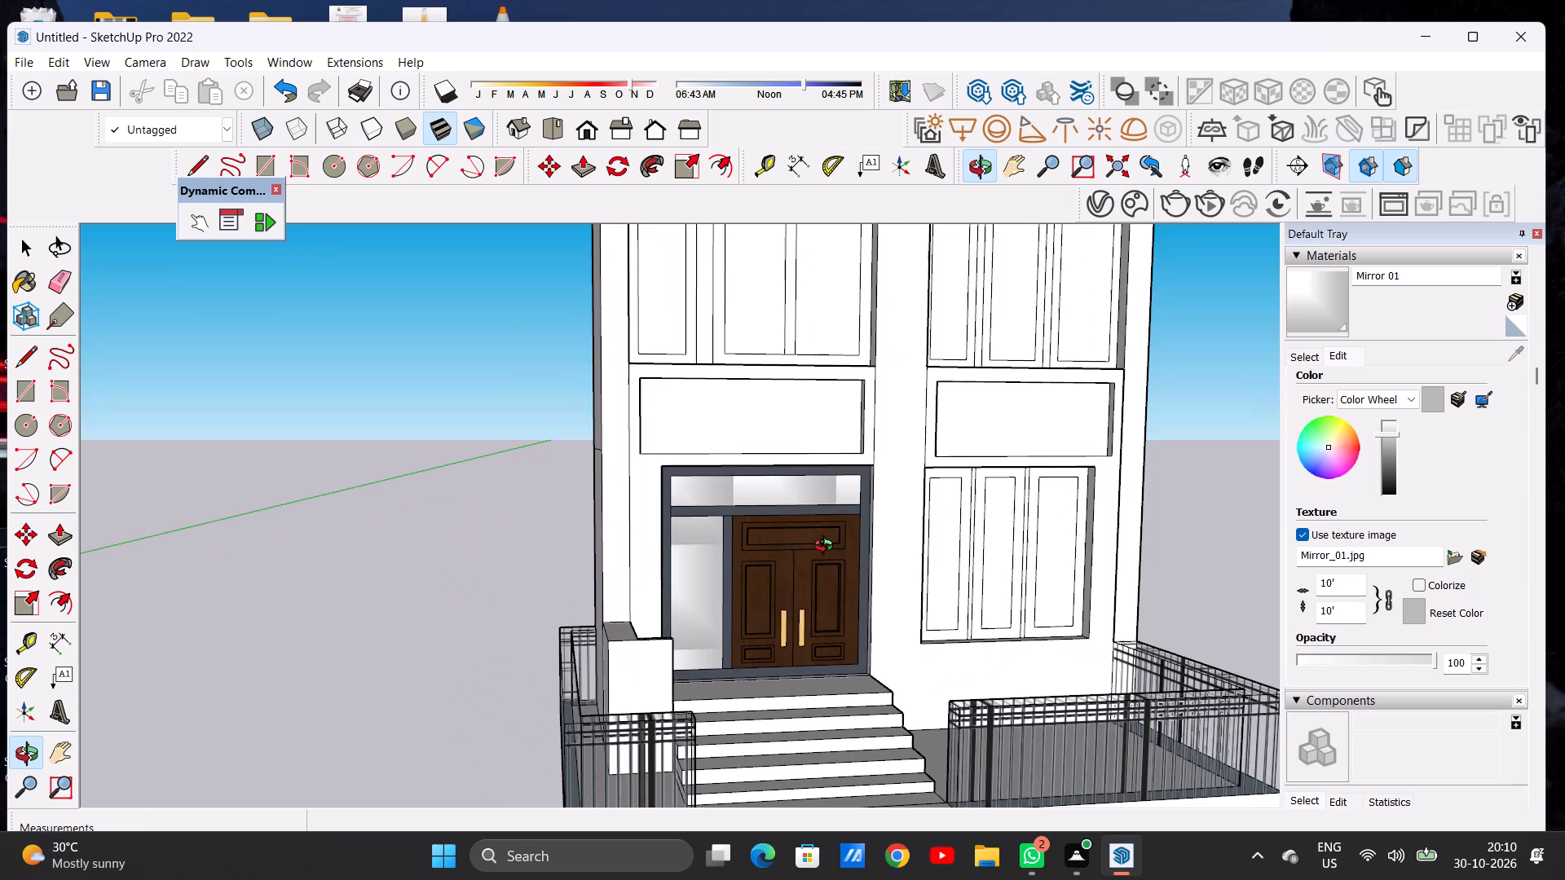
pyautogui.moveTo(827, 548); pyautogui.dragTo(775, 547, button='middle')
pyautogui.scroll(-5, 663, 579)
pyautogui.scroll(7, 756, 545)
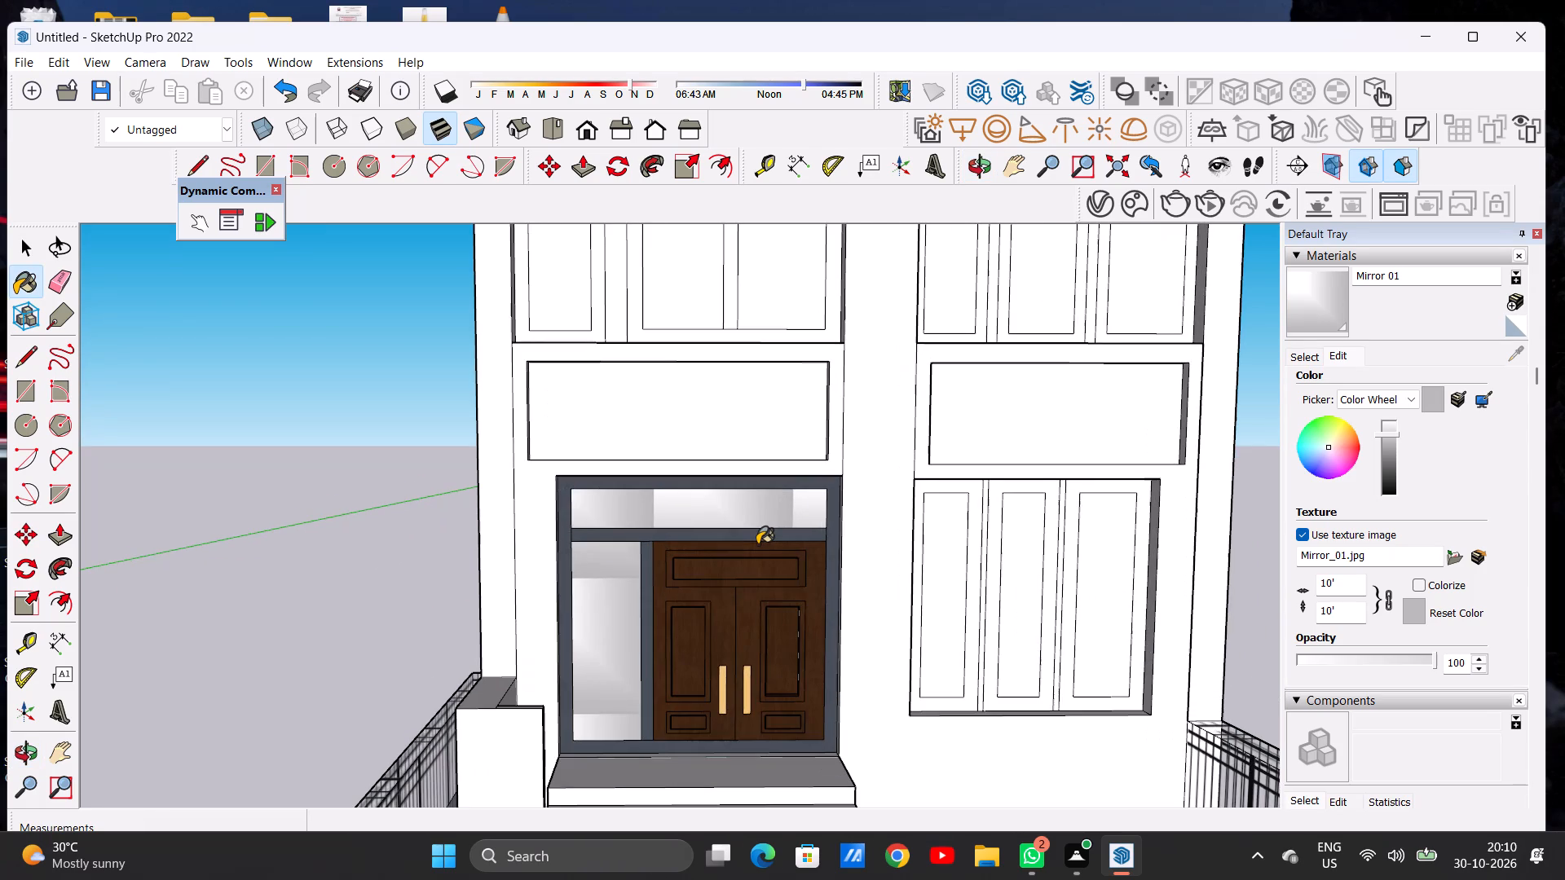
pyautogui.press('space')
pyautogui.scroll(-14, 730, 548)
pyautogui.scroll(-4, 655, 583)
pyautogui.scroll(4, 714, 598)
pyautogui.scroll(-1, 714, 598)
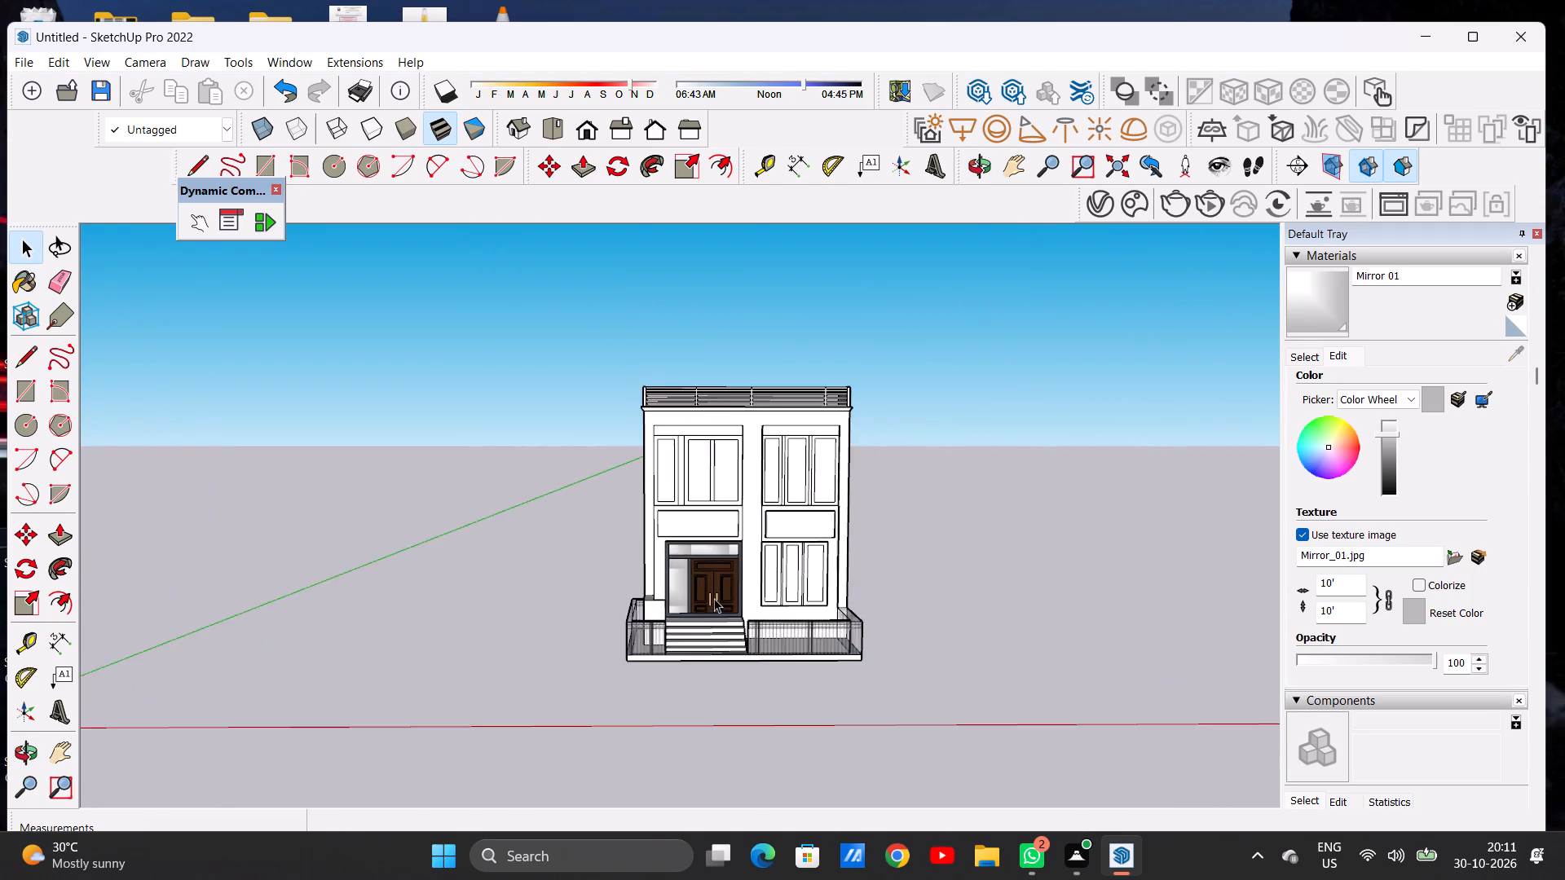
pyautogui.scroll(13, 714, 598)
pyautogui.scroll(-10, 634, 591)
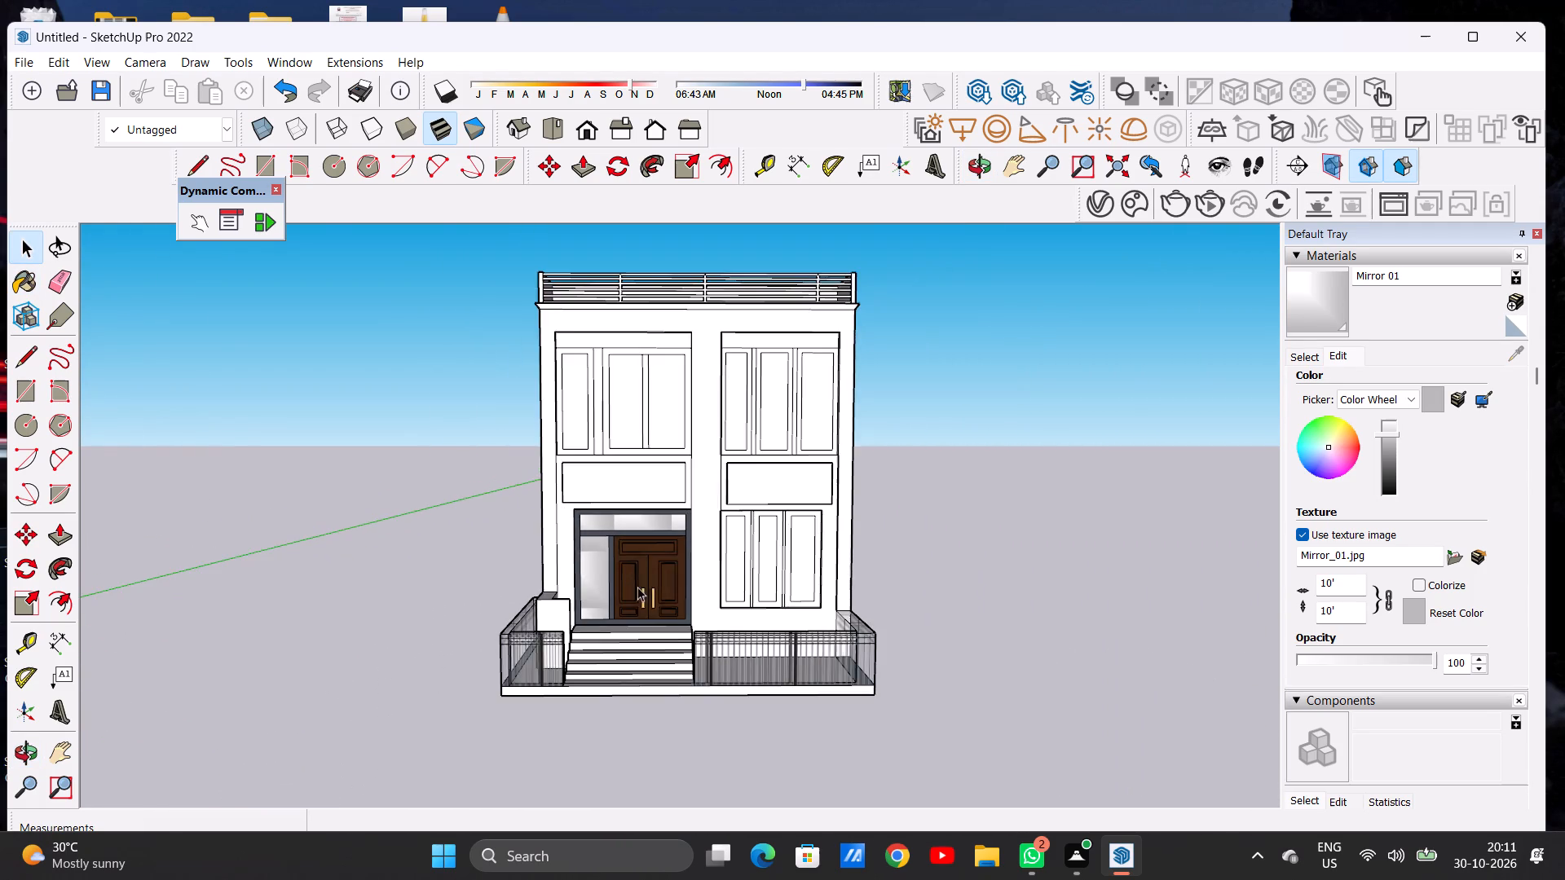
pyautogui.scroll(1, 803, 548)
pyautogui.scroll(-1, 803, 548)
pyautogui.scroll(12, 803, 548)
pyautogui.scroll(-7, 802, 571)
# Paint the three sash frames of the ground-floor window beside the entrance with Formica Speckled Grey from Synthetic Surfaces.
pyautogui.moveTo(790, 614); pyautogui.dragTo(787, 605, button='middle')
pyautogui.scroll(9, 776, 635)
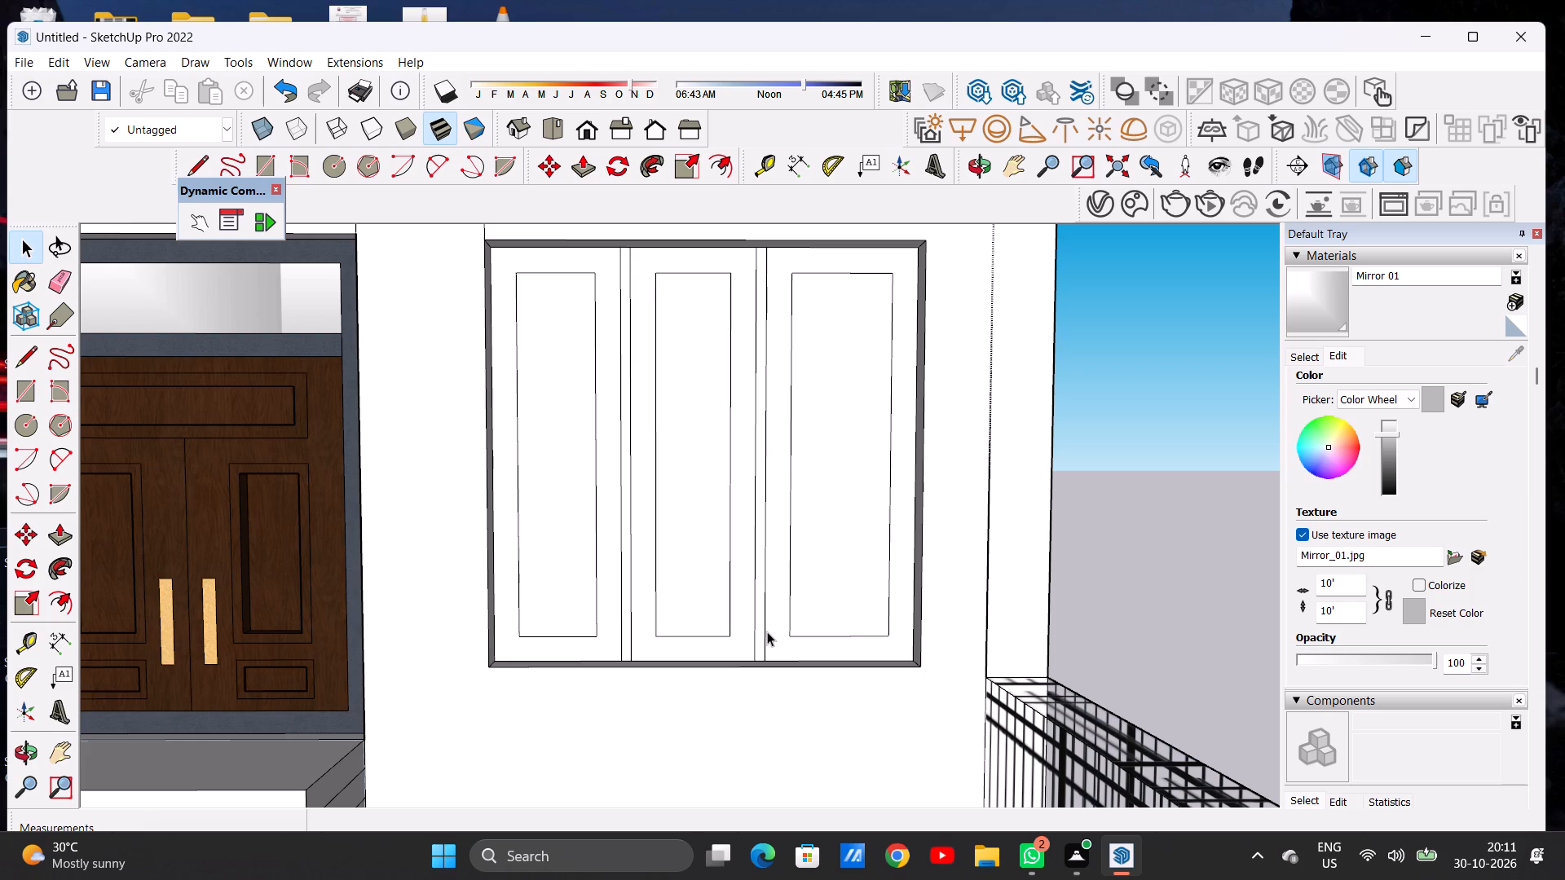
pyautogui.scroll(1, 767, 631)
pyautogui.scroll(-12, 765, 627)
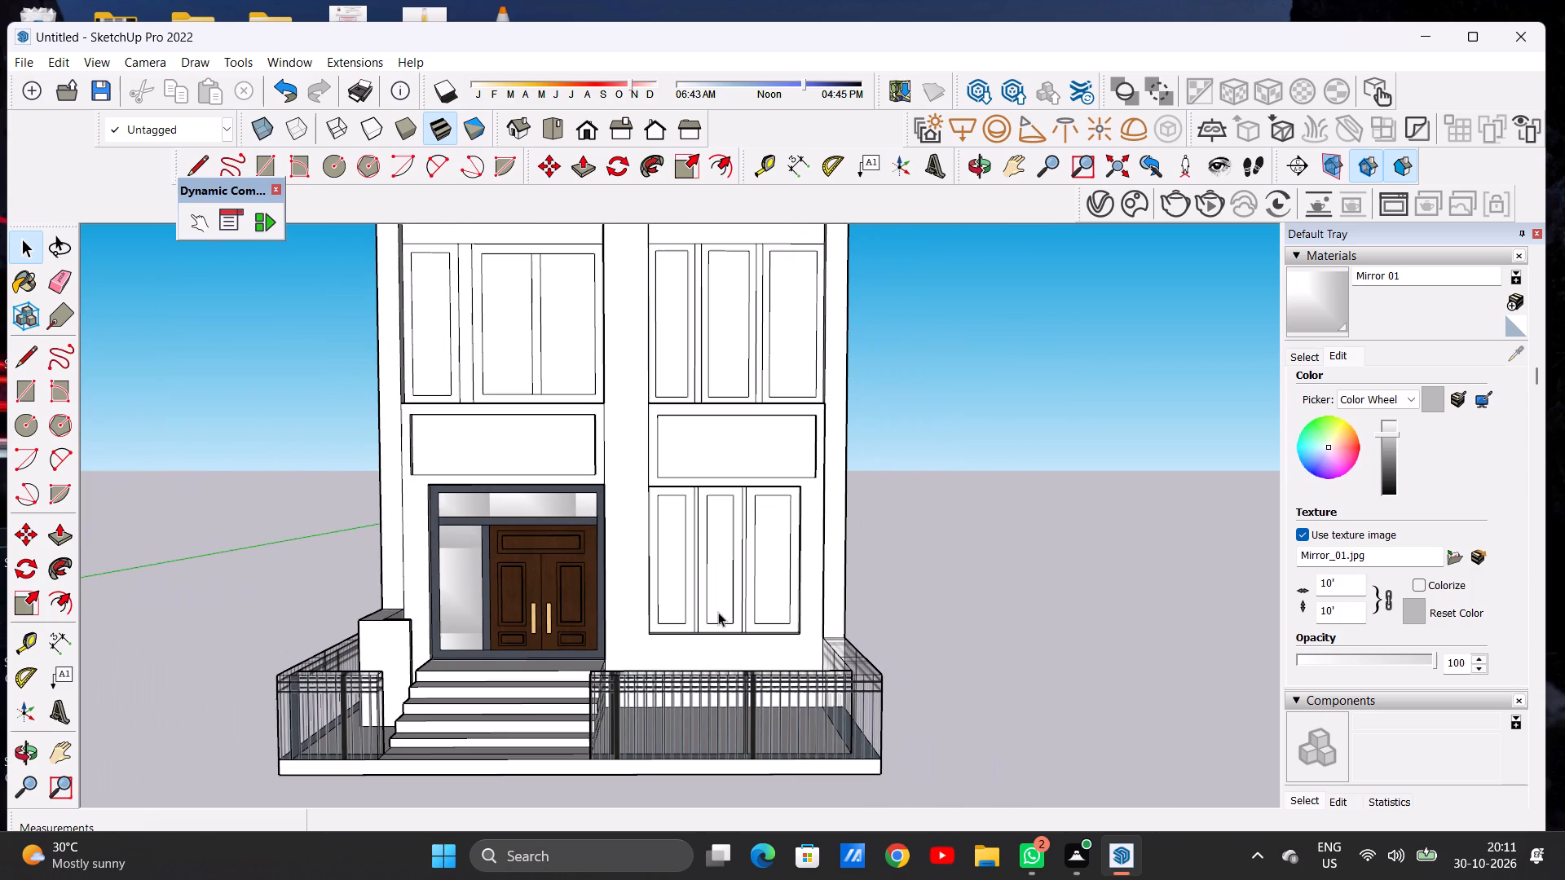
pyautogui.scroll(11, 743, 493)
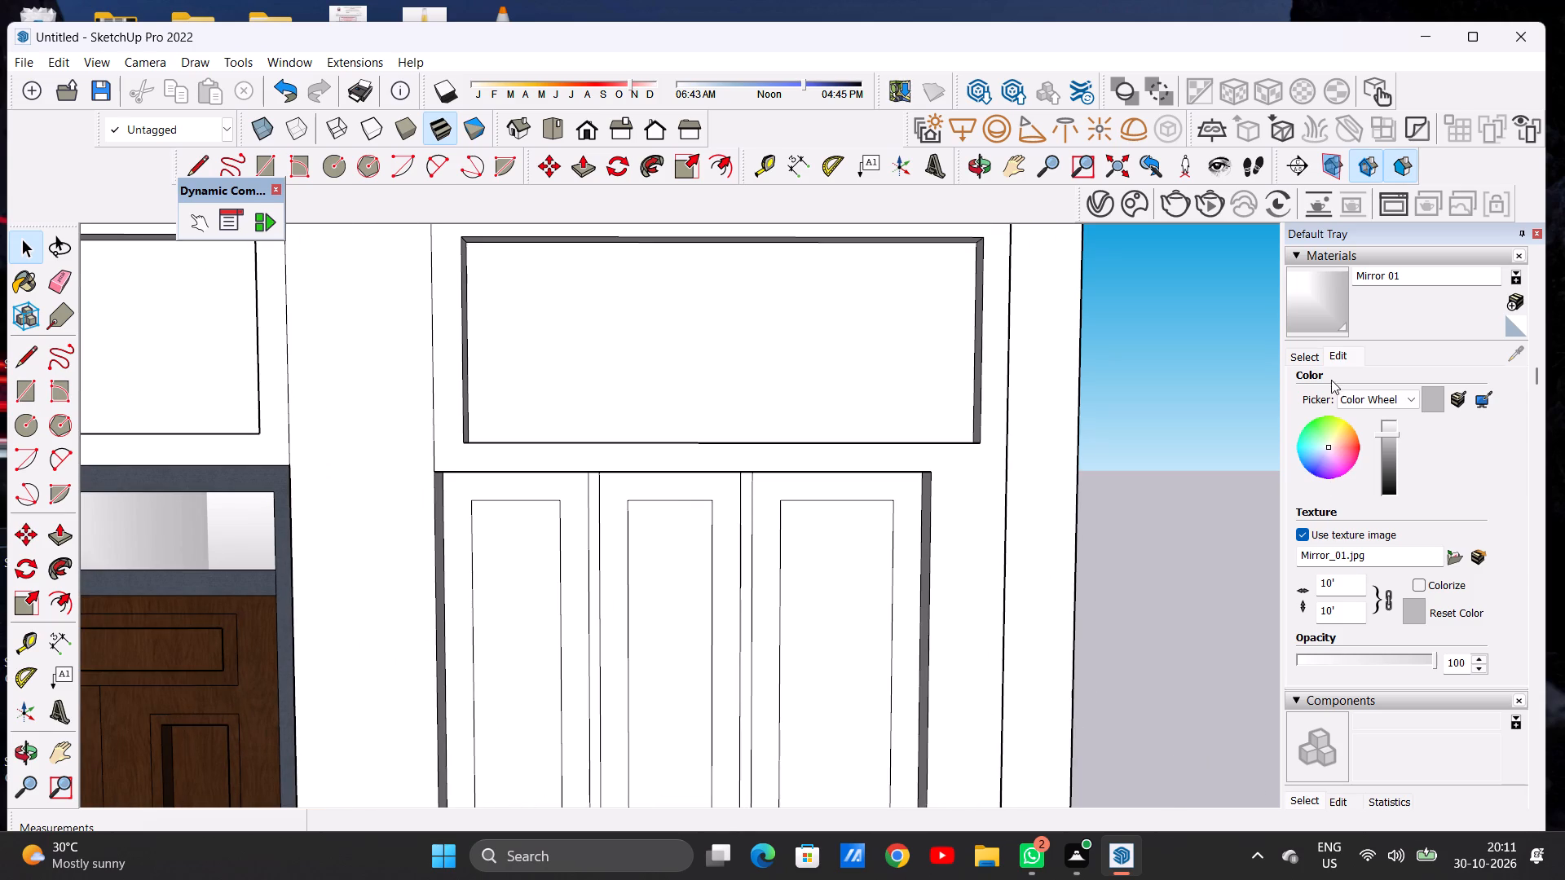
pyautogui.click(1307, 363)
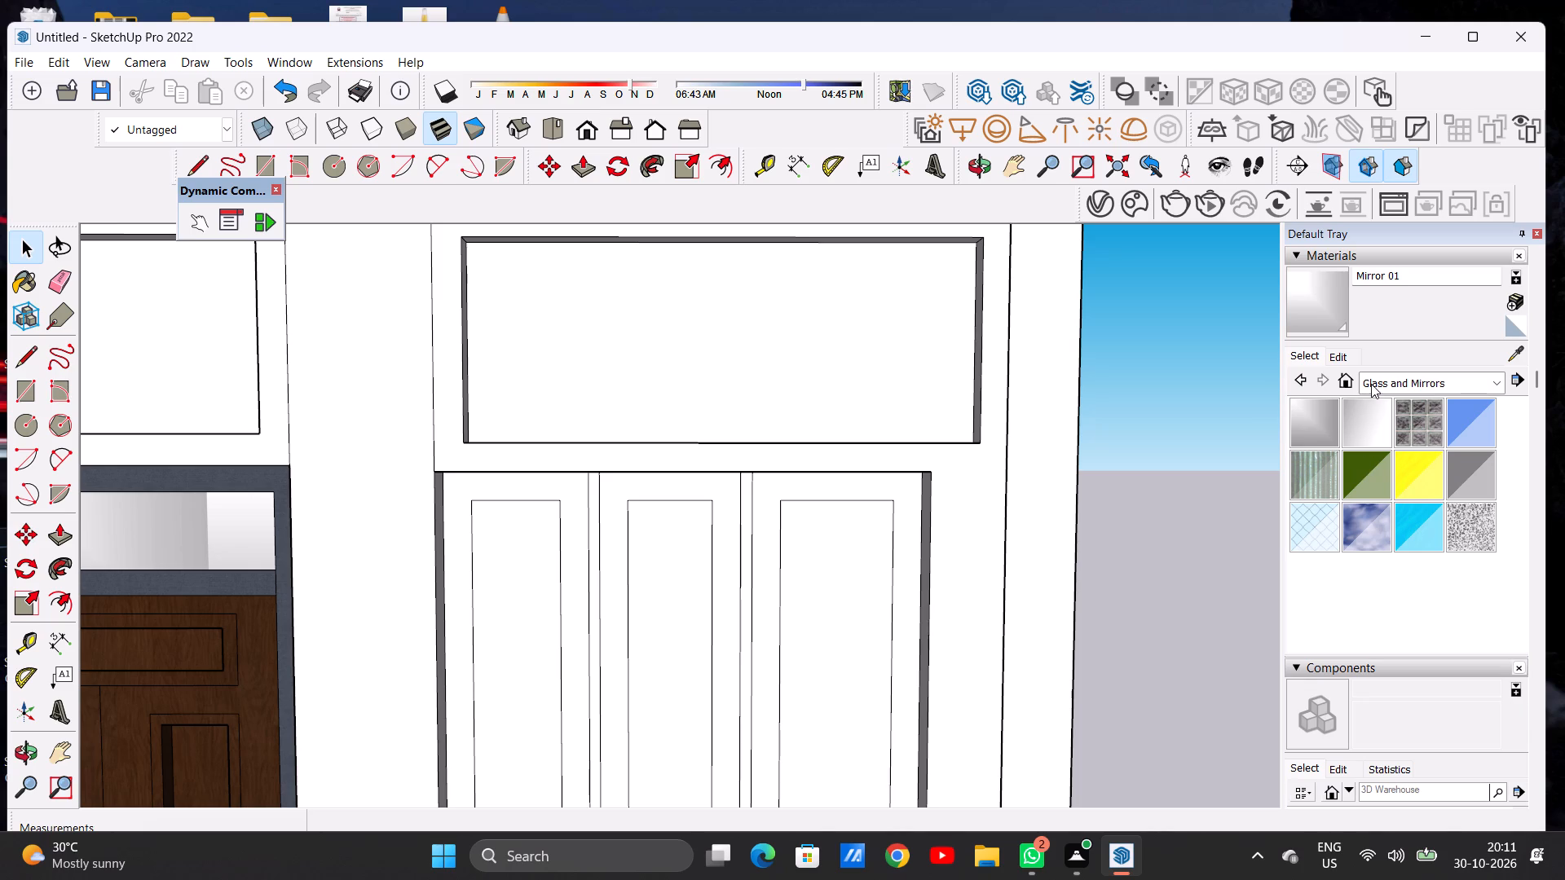
pyautogui.click(1371, 384)
pyautogui.click(1389, 579)
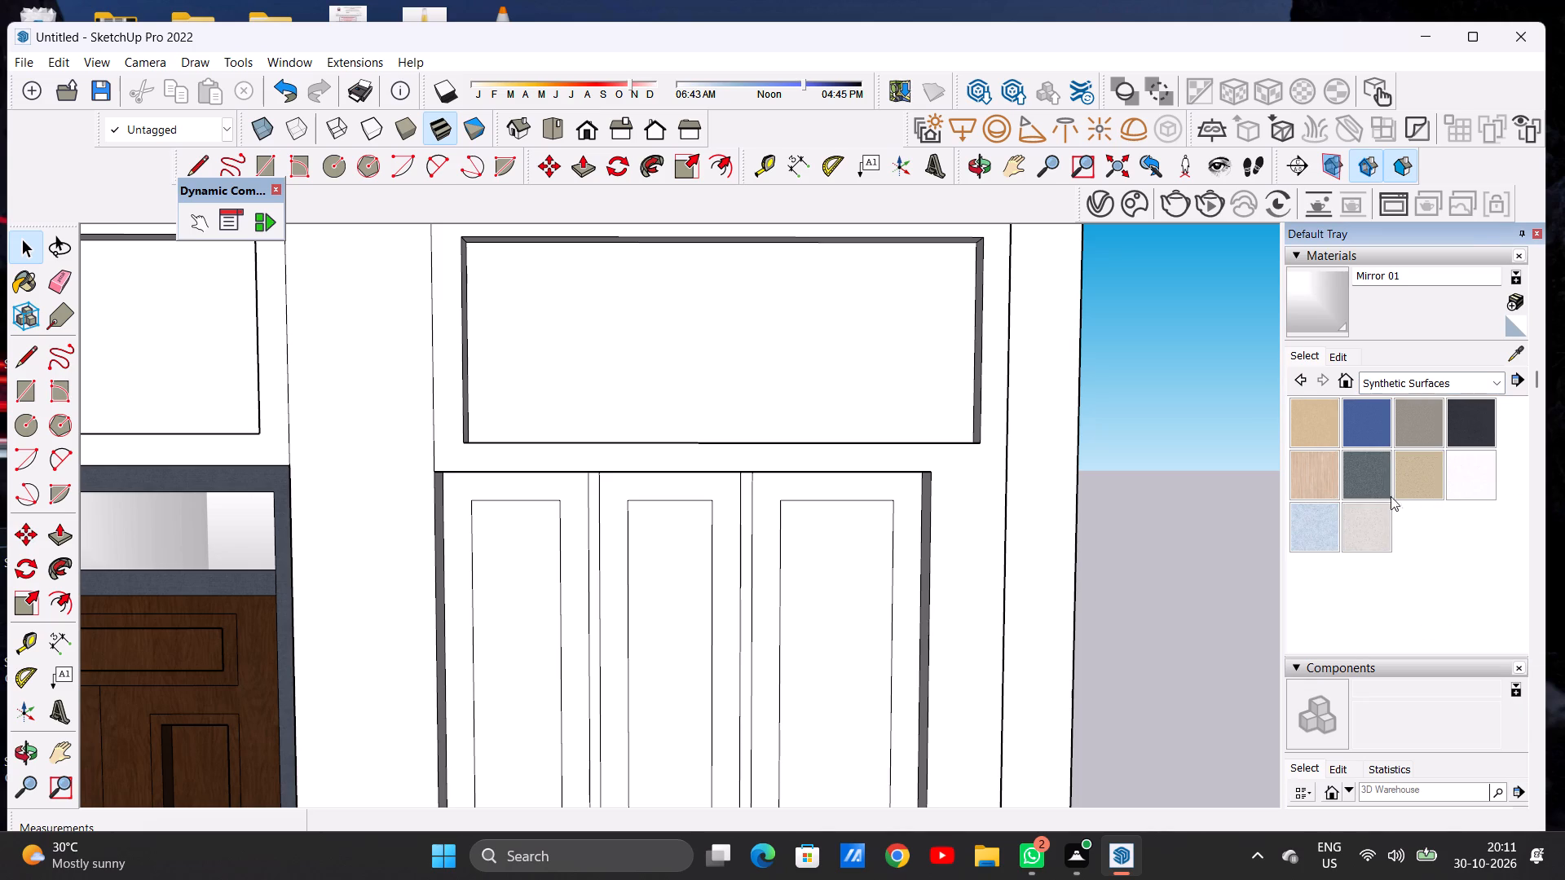
pyautogui.click(1372, 469)
pyautogui.scroll(4, 805, 486)
pyautogui.click(802, 486)
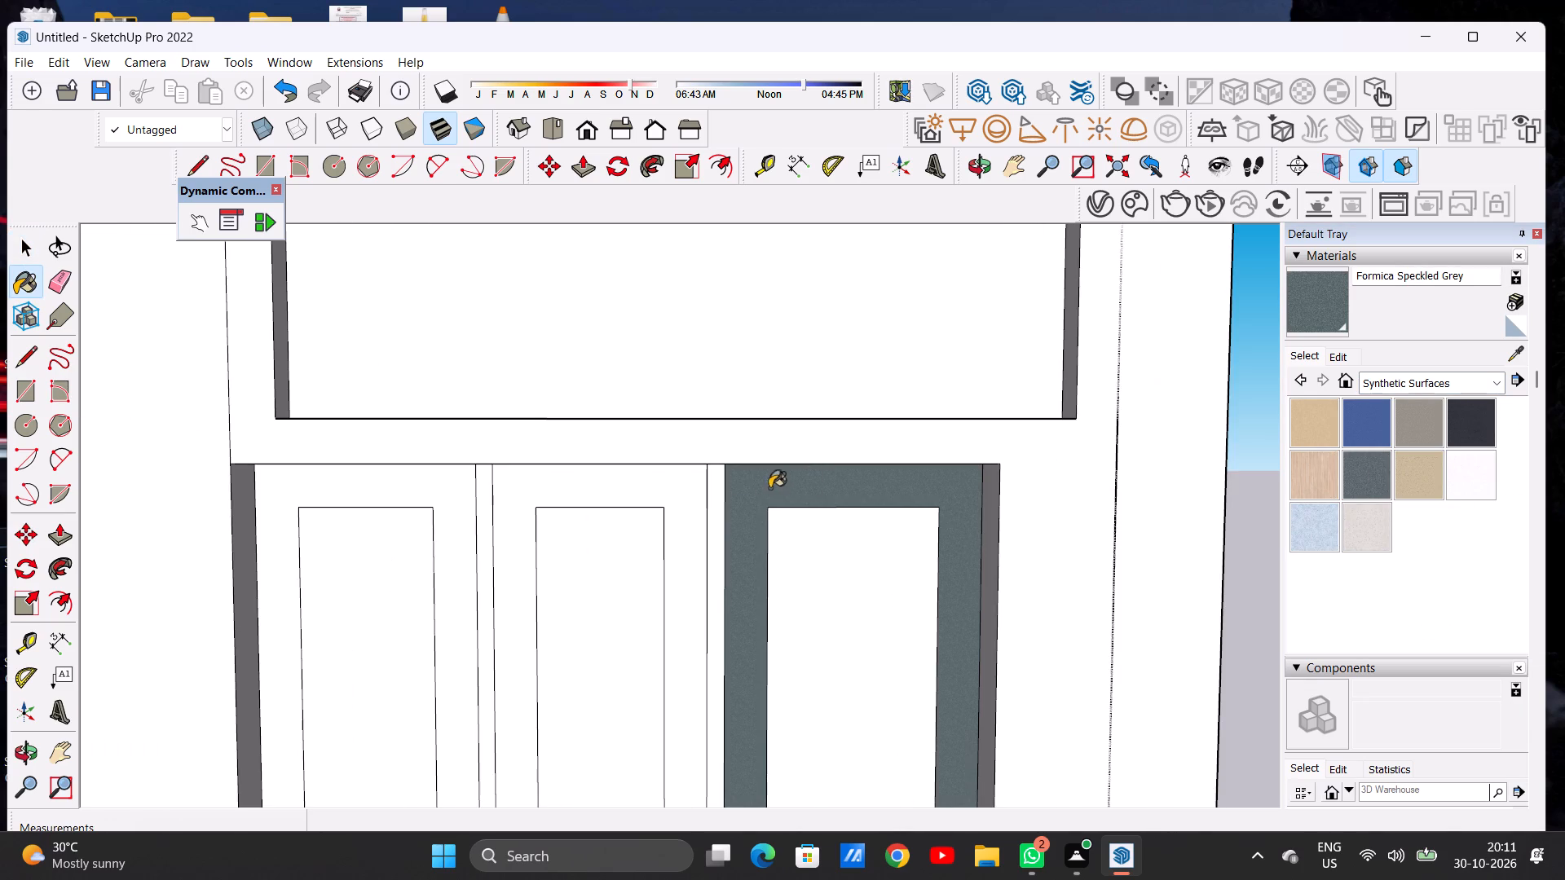
pyautogui.click(663, 495)
pyautogui.click(440, 499)
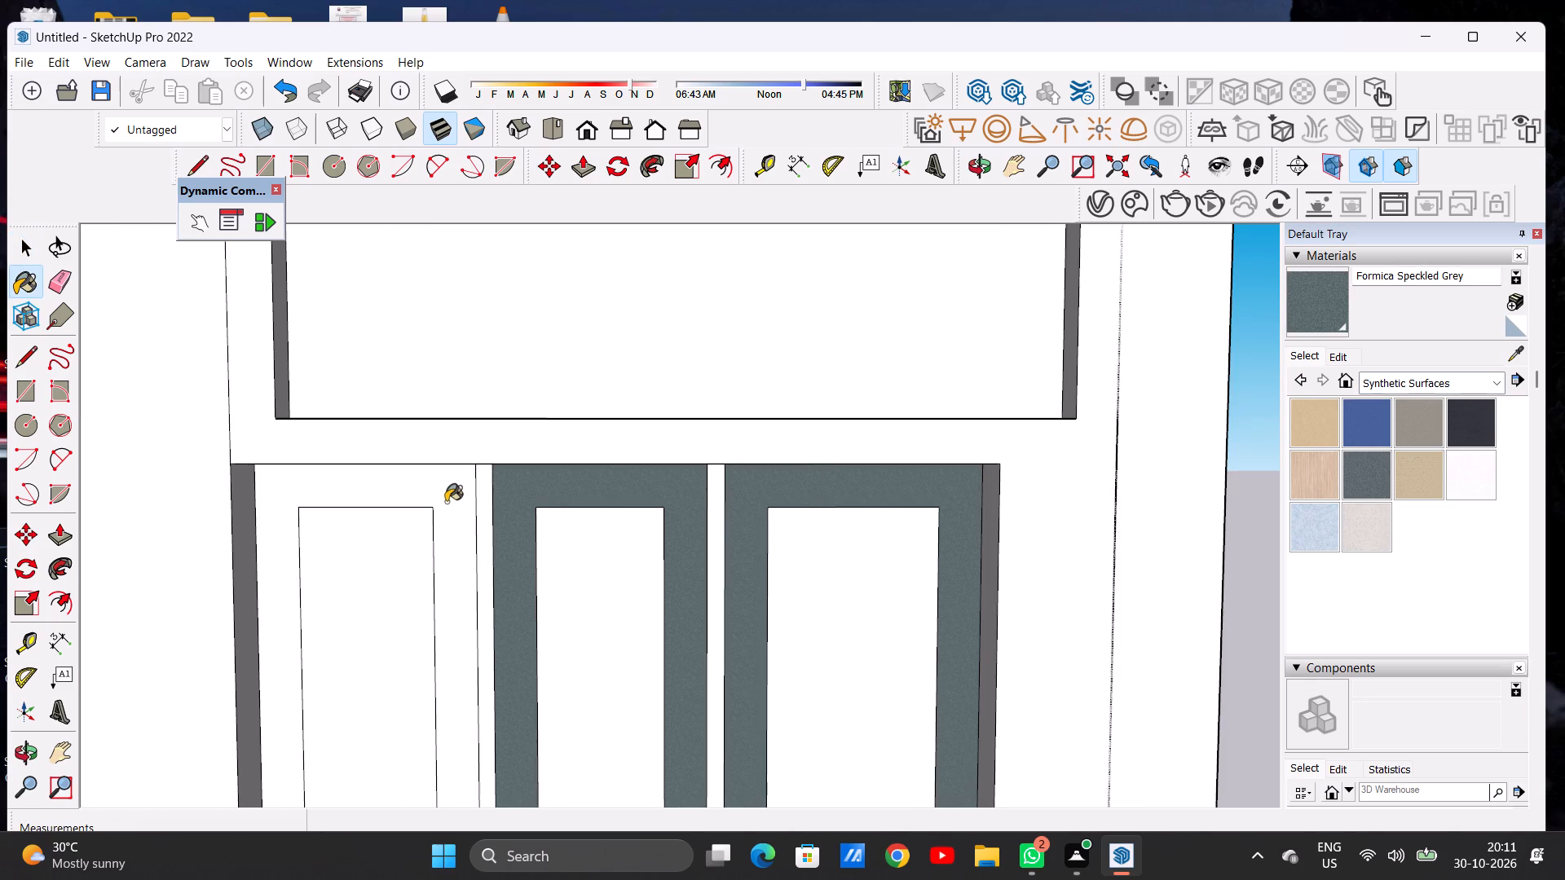
# Darken the Formica Speckled Grey material on the window sash frames by lowering its colour brightness.
pyautogui.scroll(-20, 598, 526)
pyautogui.scroll(-3, 598, 526)
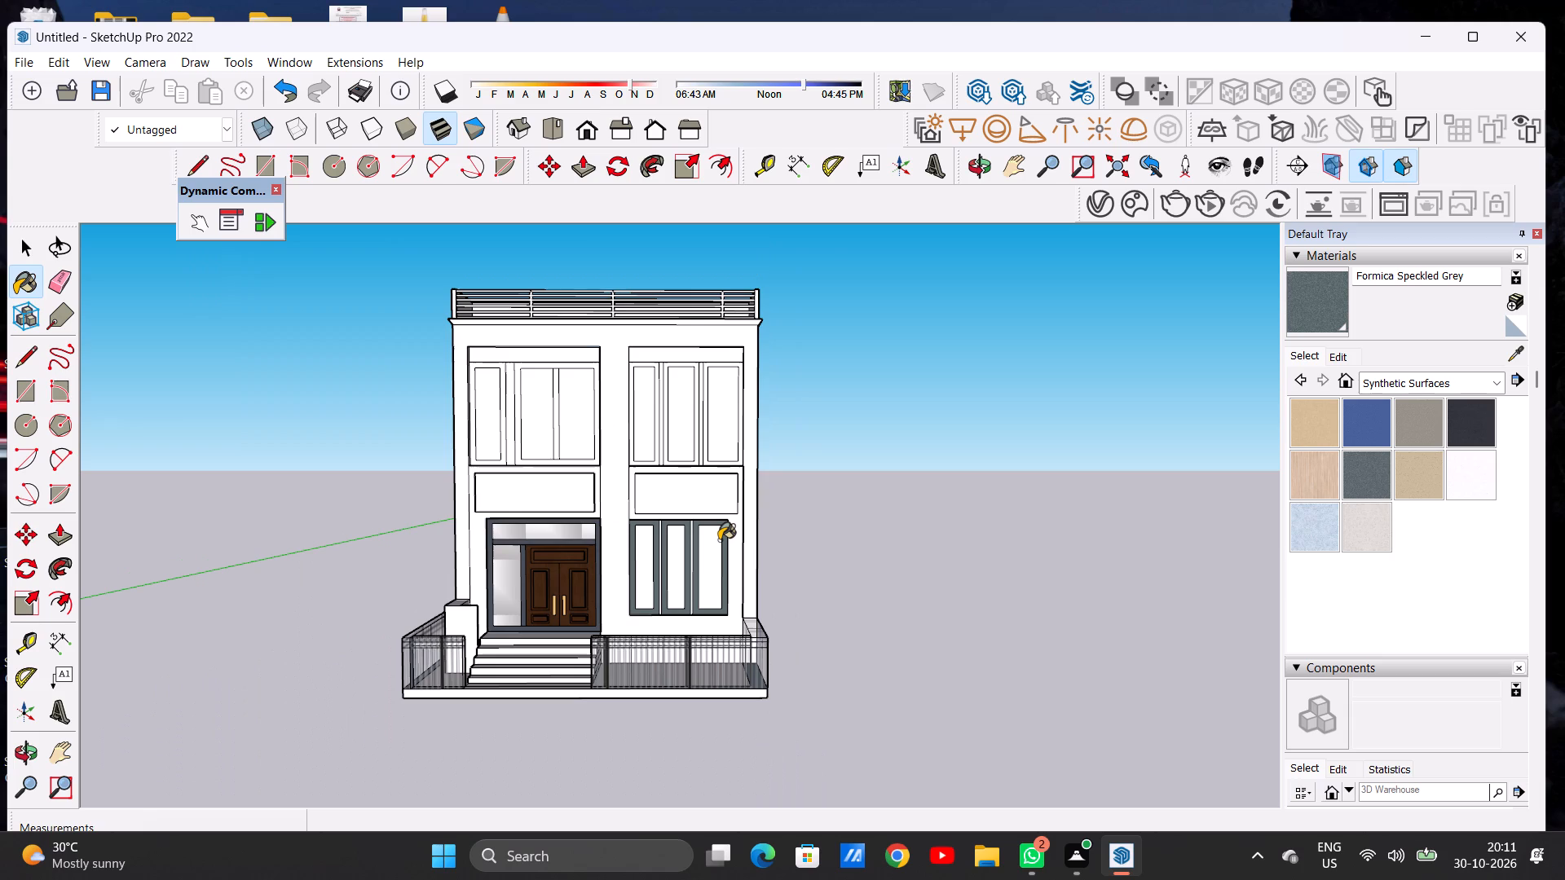
pyautogui.scroll(7, 632, 583)
pyautogui.scroll(6, 790, 557)
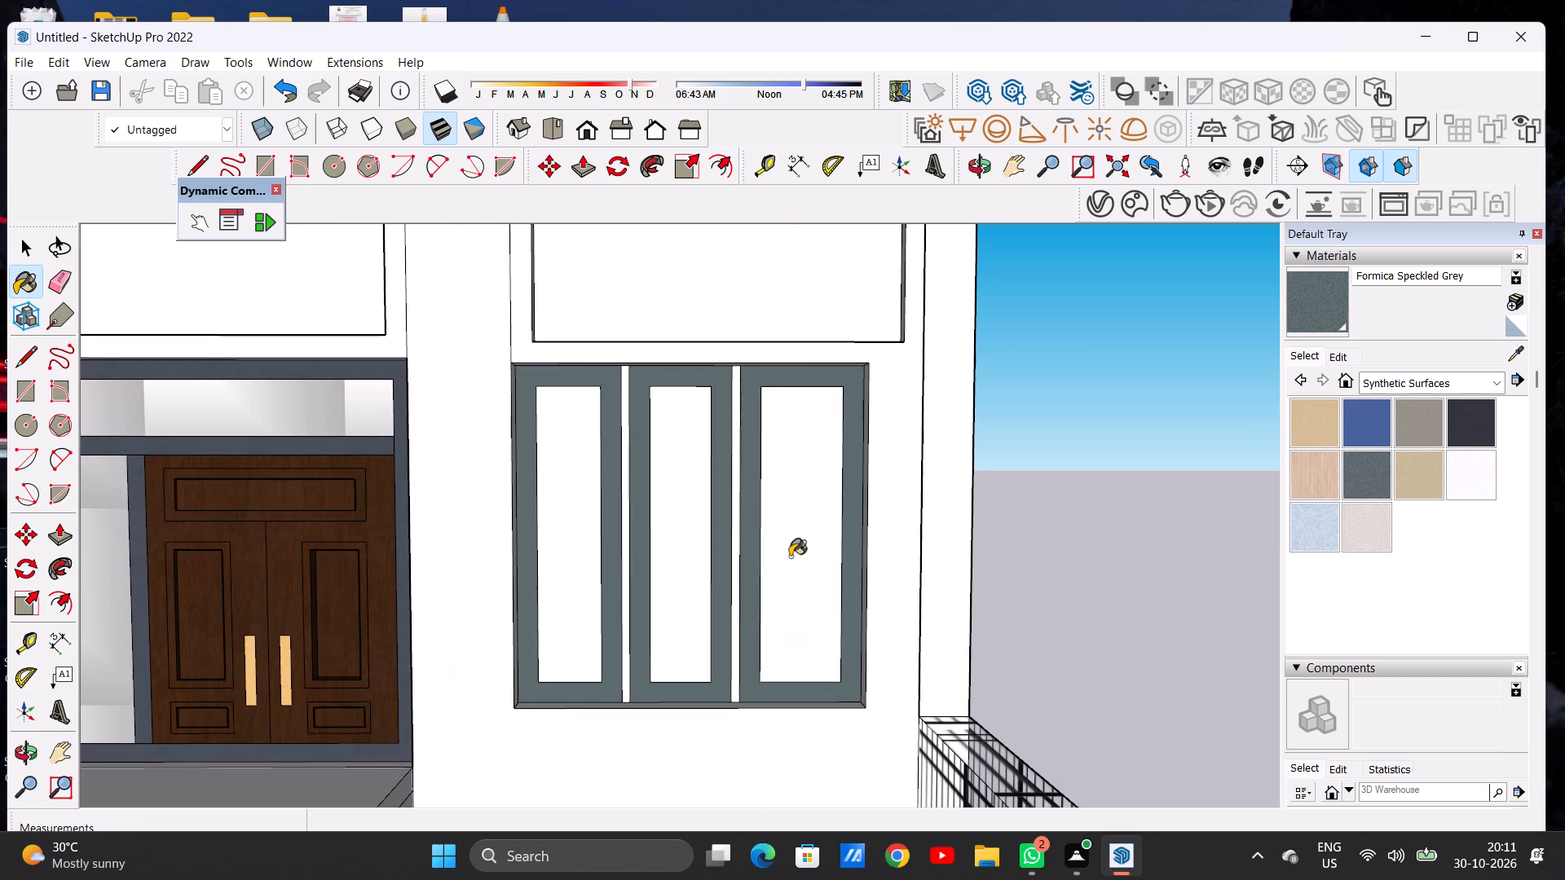
pyautogui.click(1333, 363)
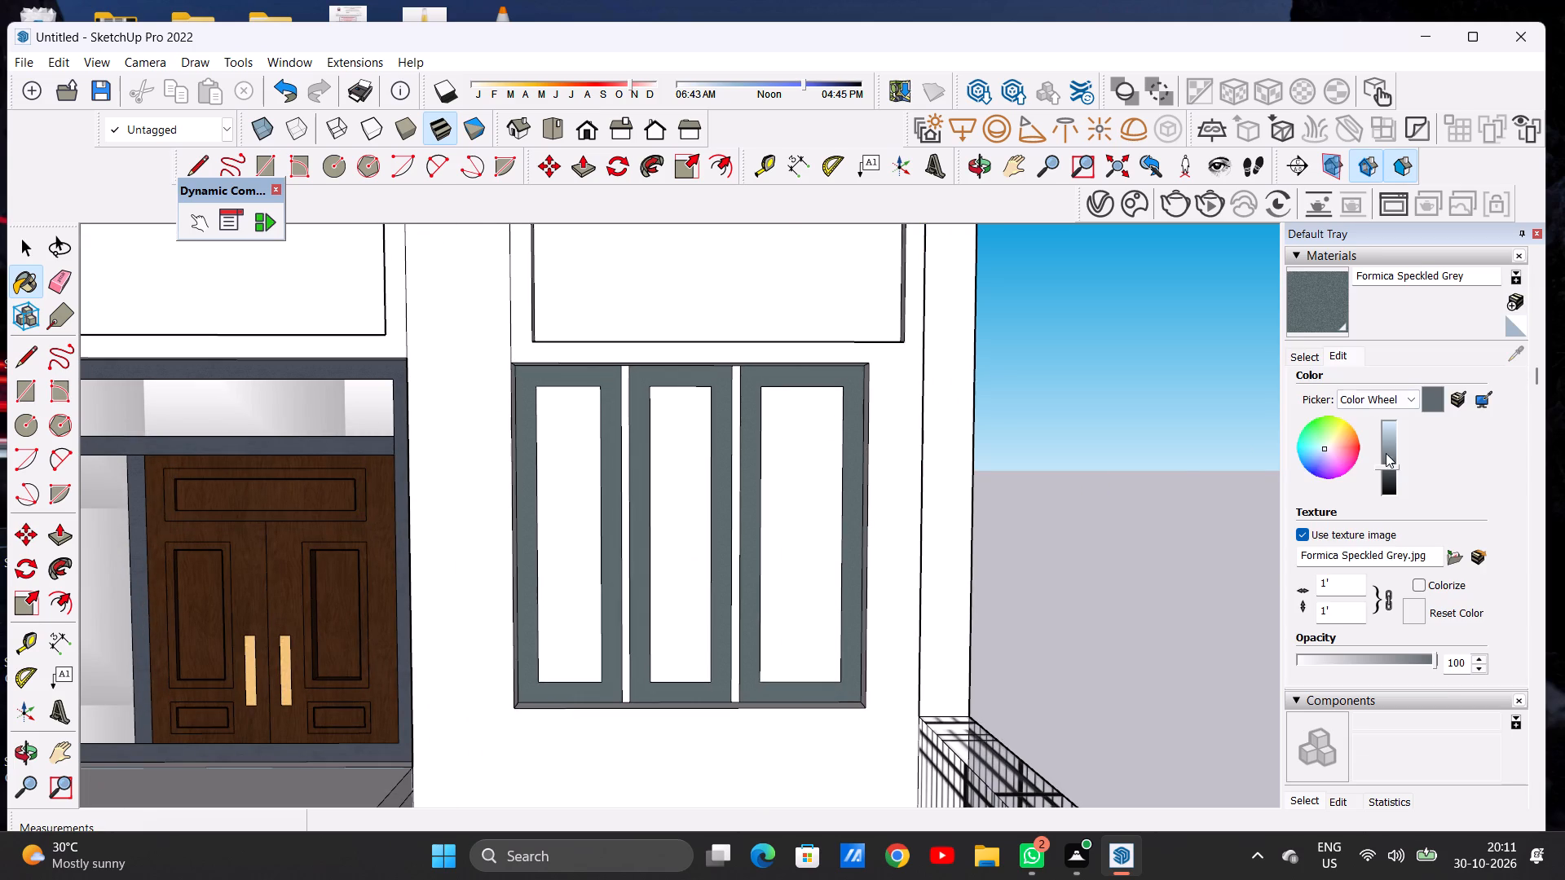
pyautogui.click(1388, 469)
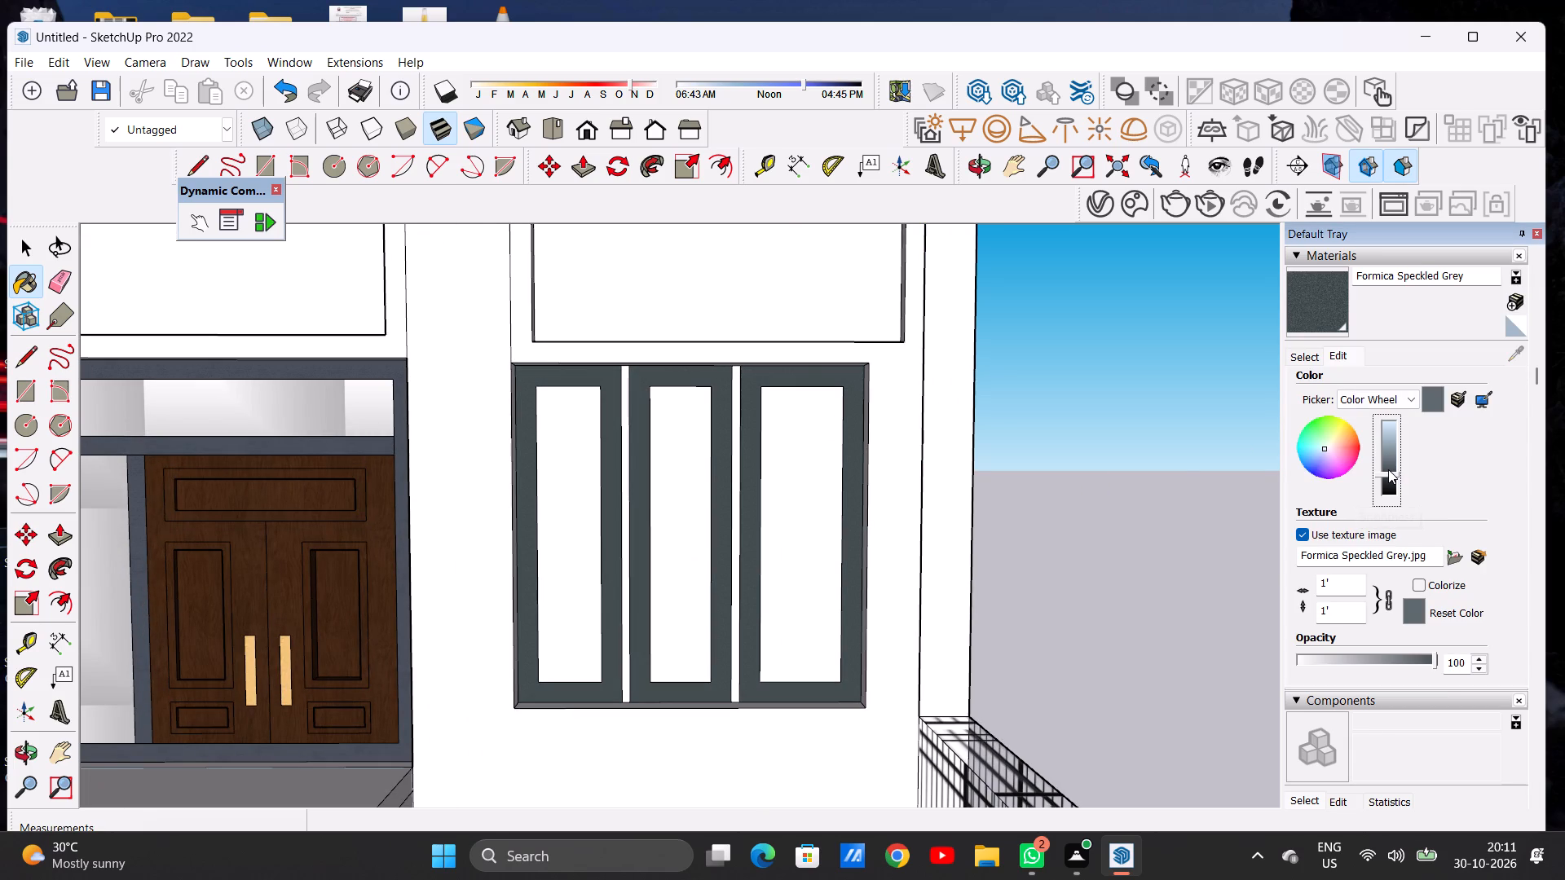
pyautogui.click(1386, 466)
# Examine the darkened window frames against the entrance frame, both up close and across the whole facade.
pyautogui.scroll(-8, 680, 555)
pyautogui.scroll(-5, 747, 531)
pyautogui.scroll(3, 681, 558)
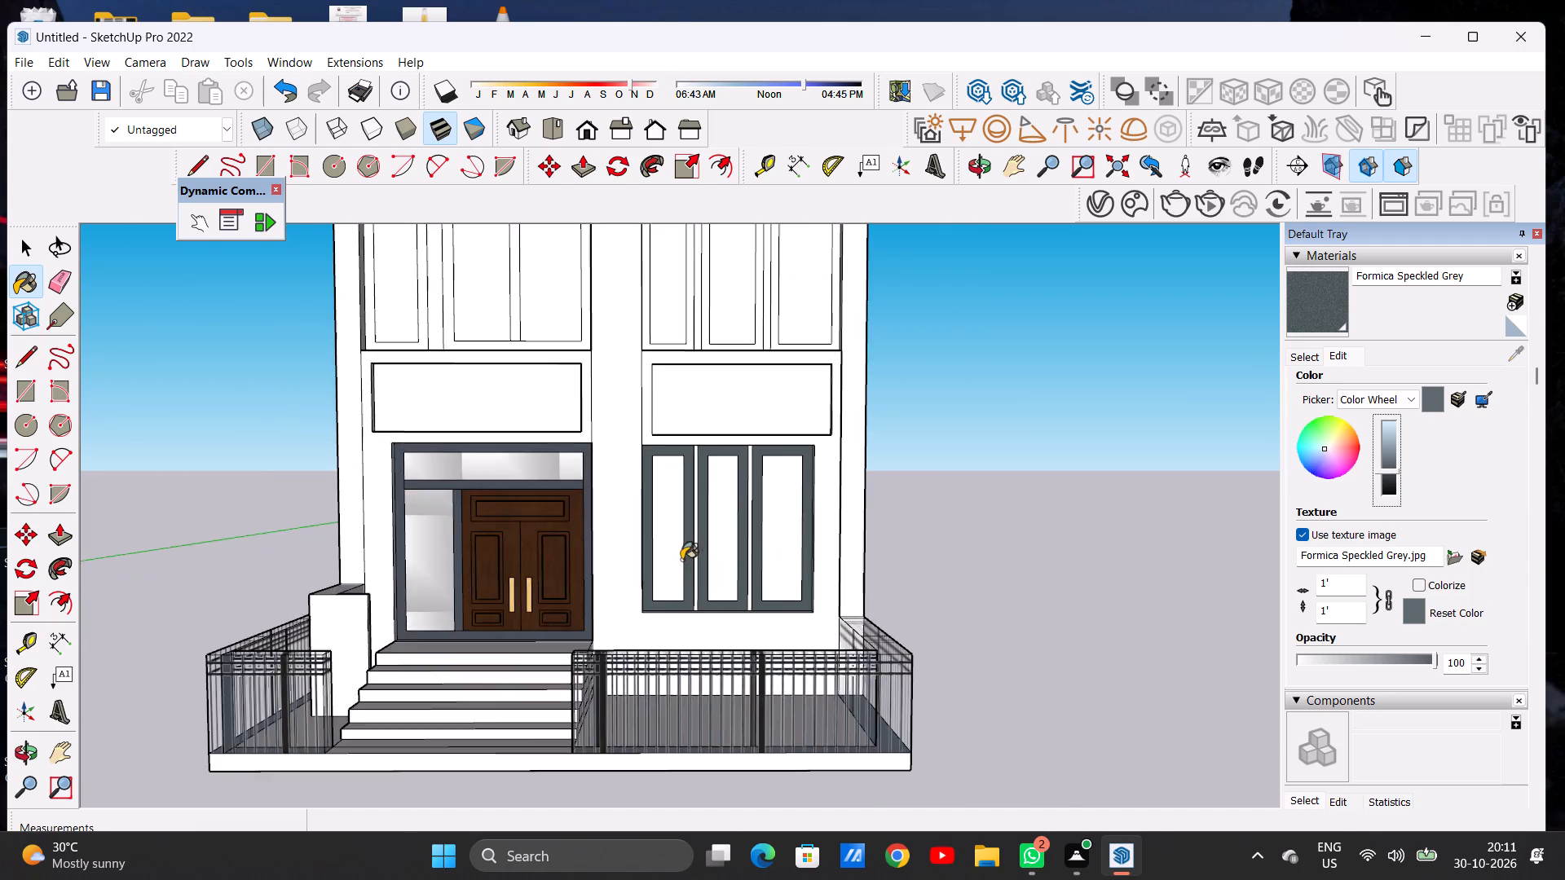
pyautogui.scroll(11, 681, 560)
pyautogui.scroll(-14, 752, 545)
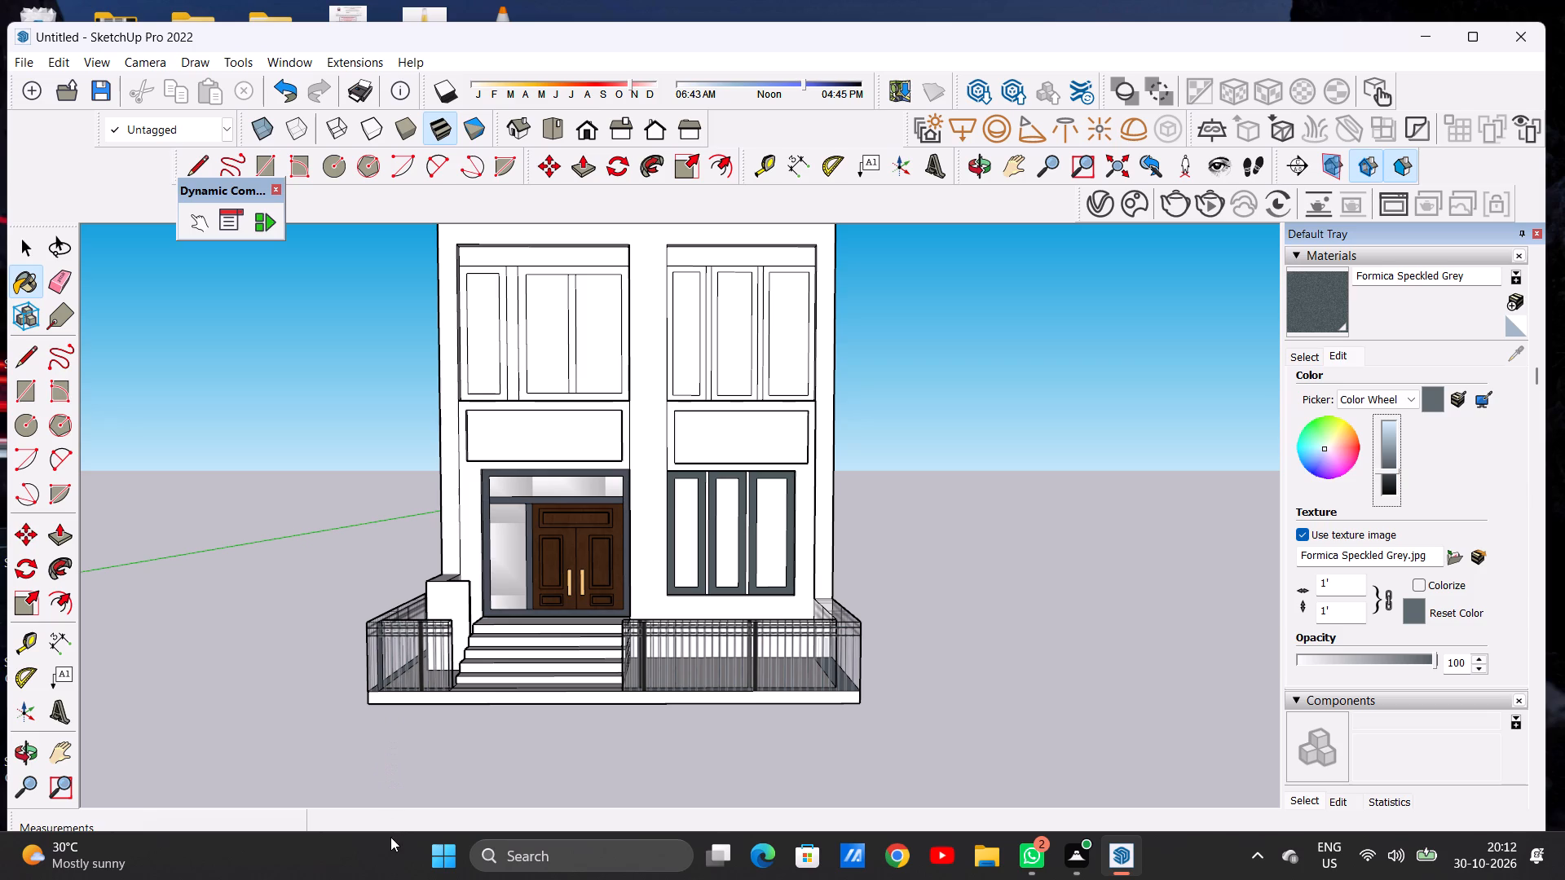
pyautogui.scroll(-15, 462, 667)
pyautogui.scroll(20, 562, 645)
pyautogui.scroll(5, 562, 645)
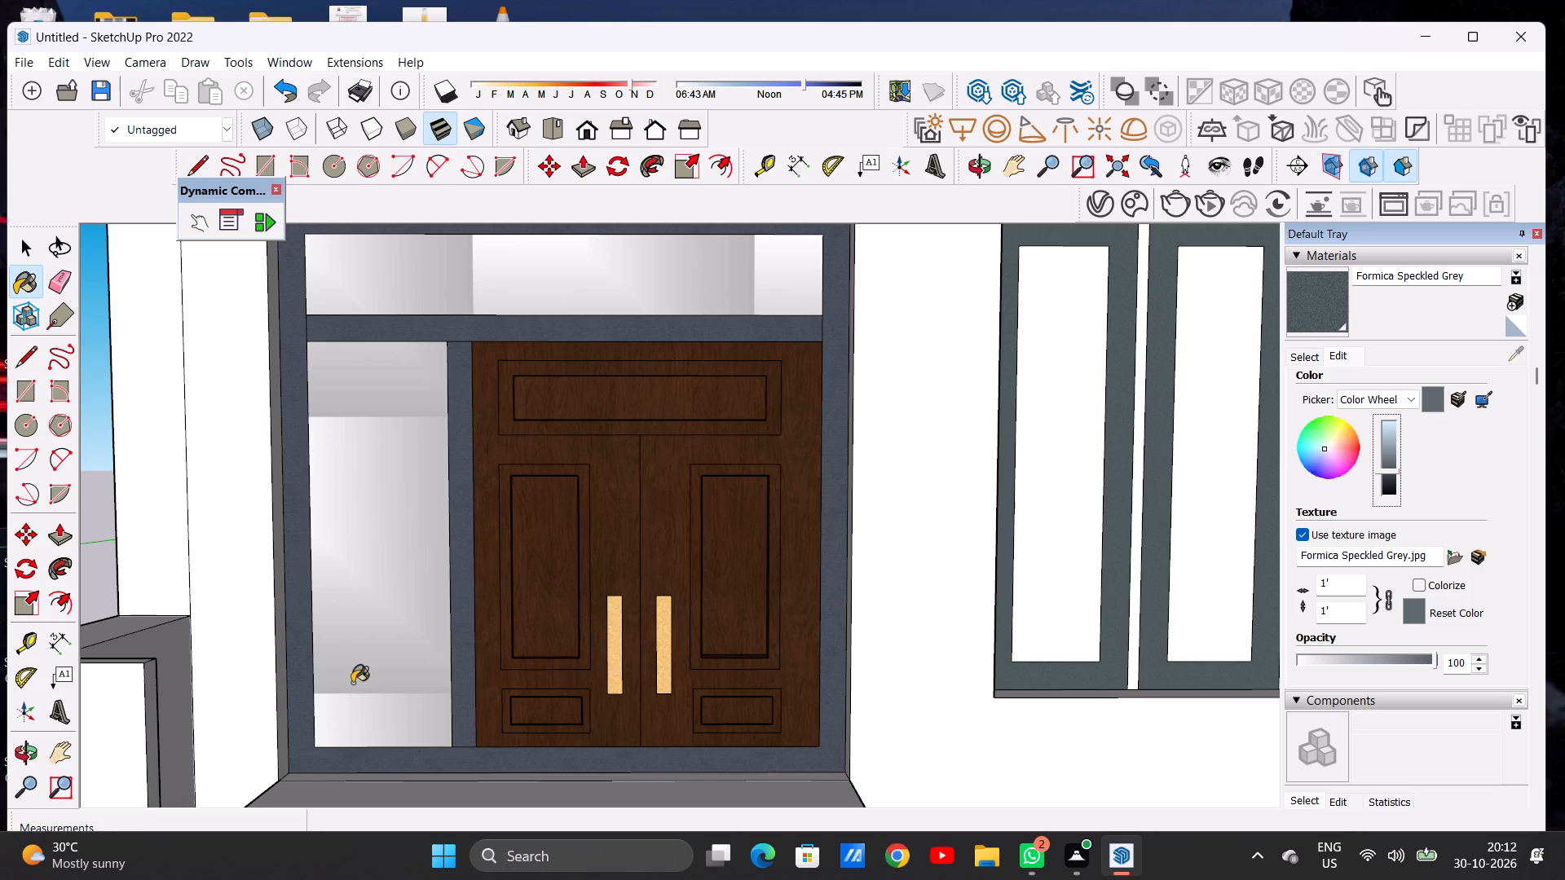
pyautogui.scroll(-7, 443, 638)
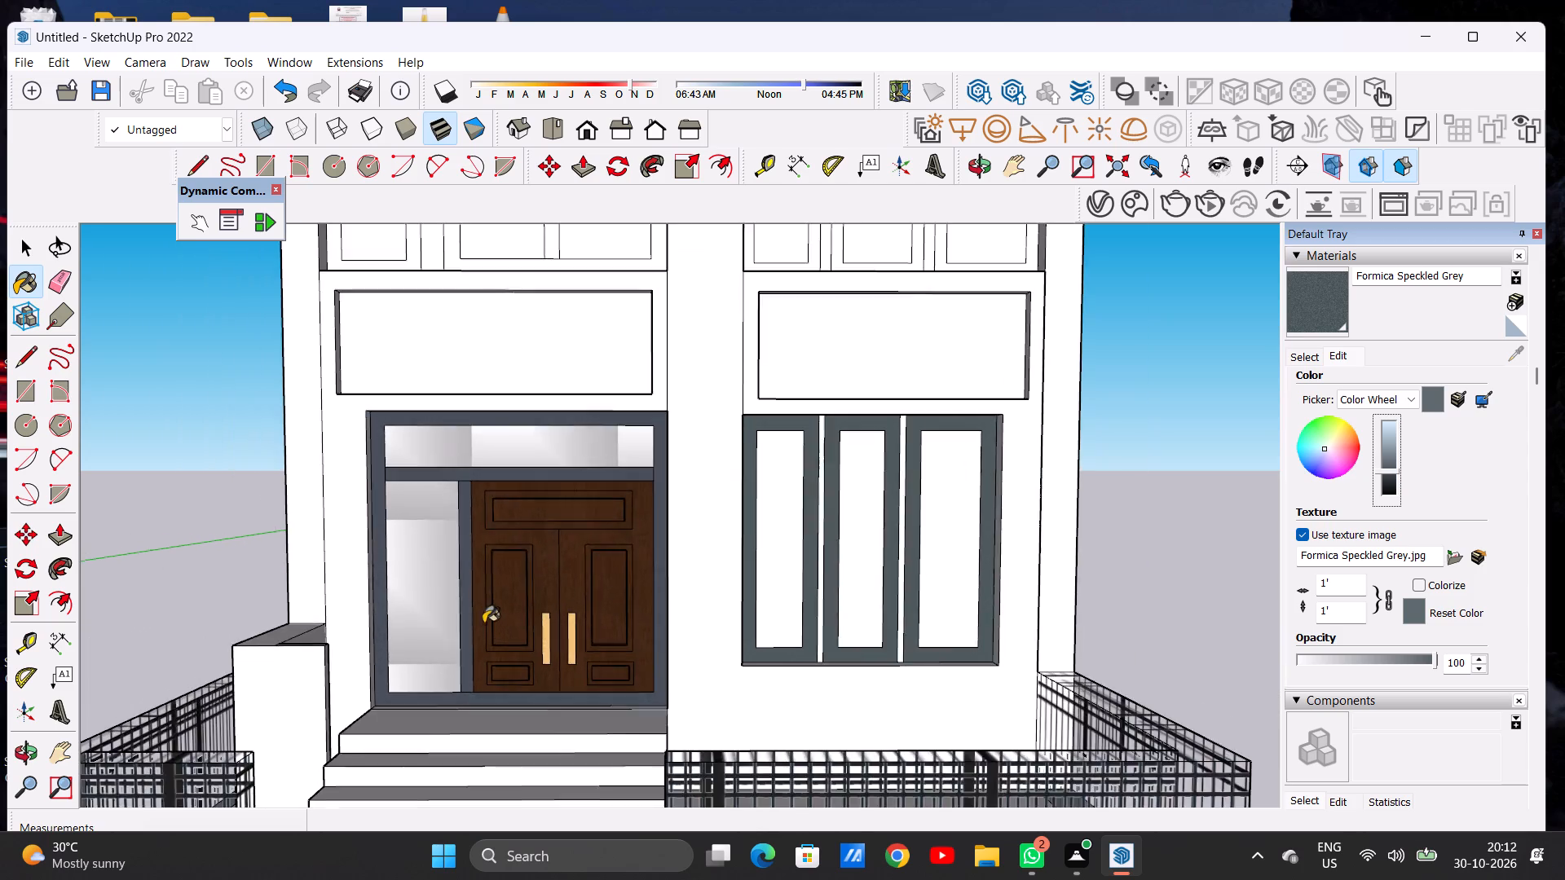
pyautogui.scroll(-9, 483, 623)
pyautogui.moveTo(470, 625); pyautogui.dragTo(481, 683, button='middle')
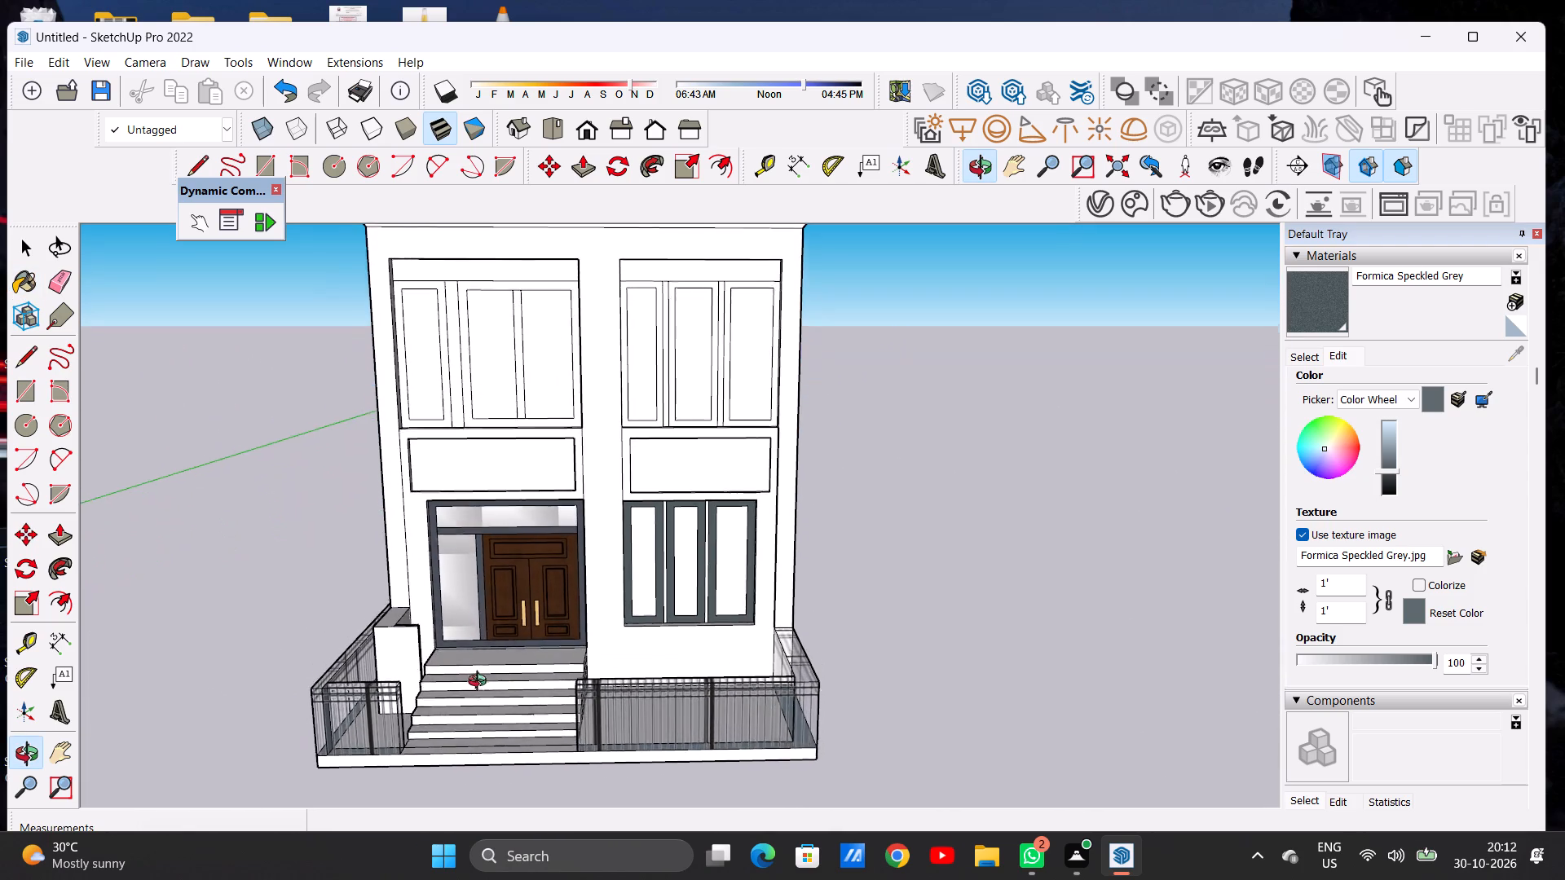
pyautogui.moveTo(481, 683); pyautogui.dragTo(479, 615, button='middle')
pyautogui.scroll(-6, 517, 615)
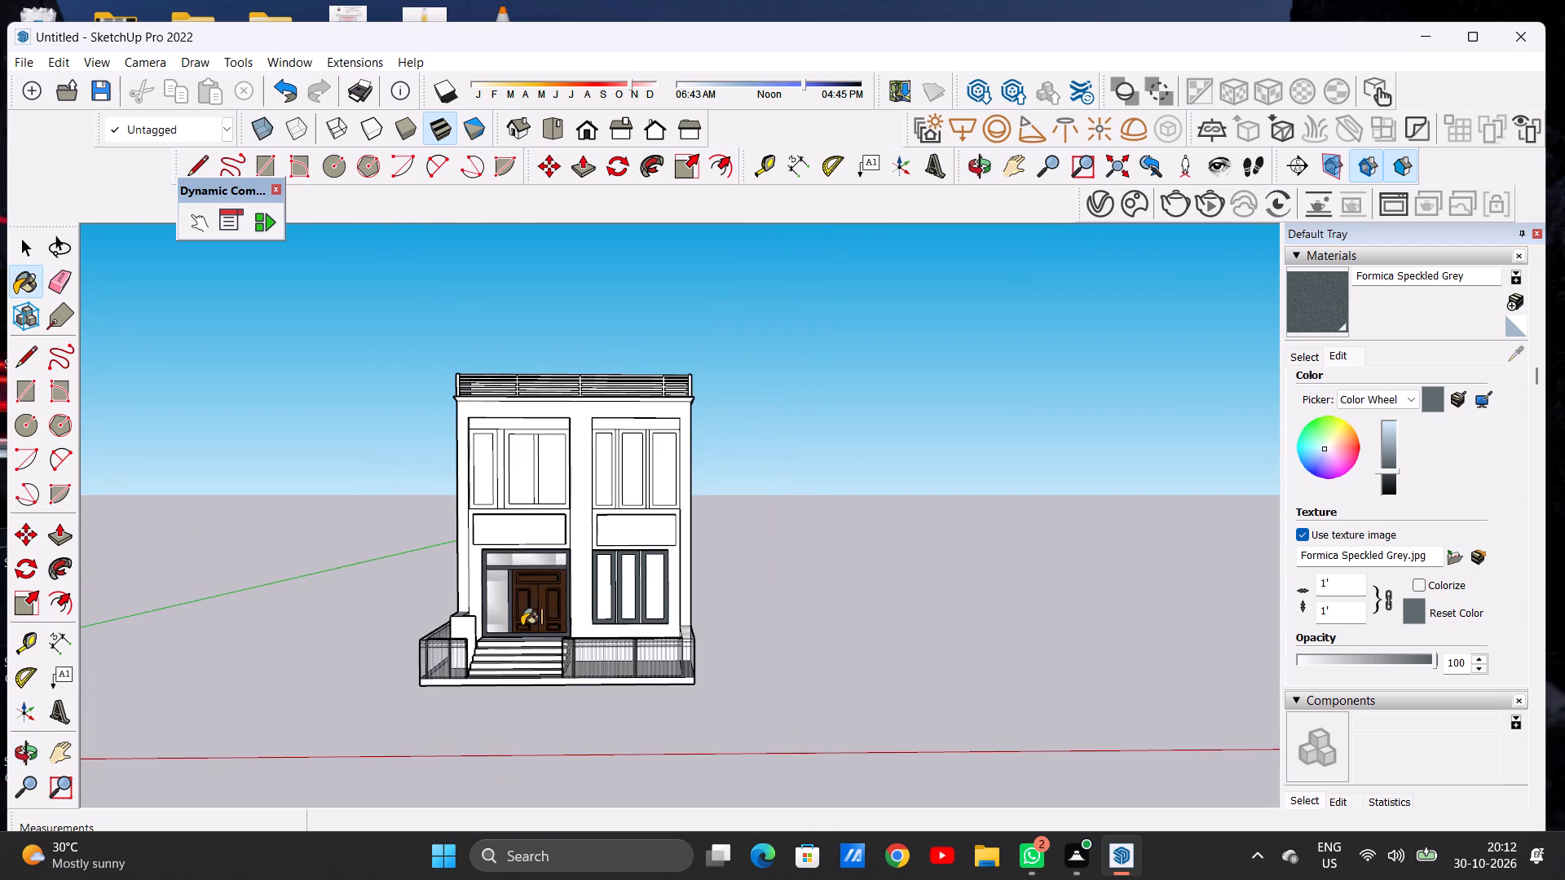
pyautogui.scroll(5, 489, 630)
pyautogui.scroll(-1, 488, 630)
pyautogui.scroll(15, 488, 630)
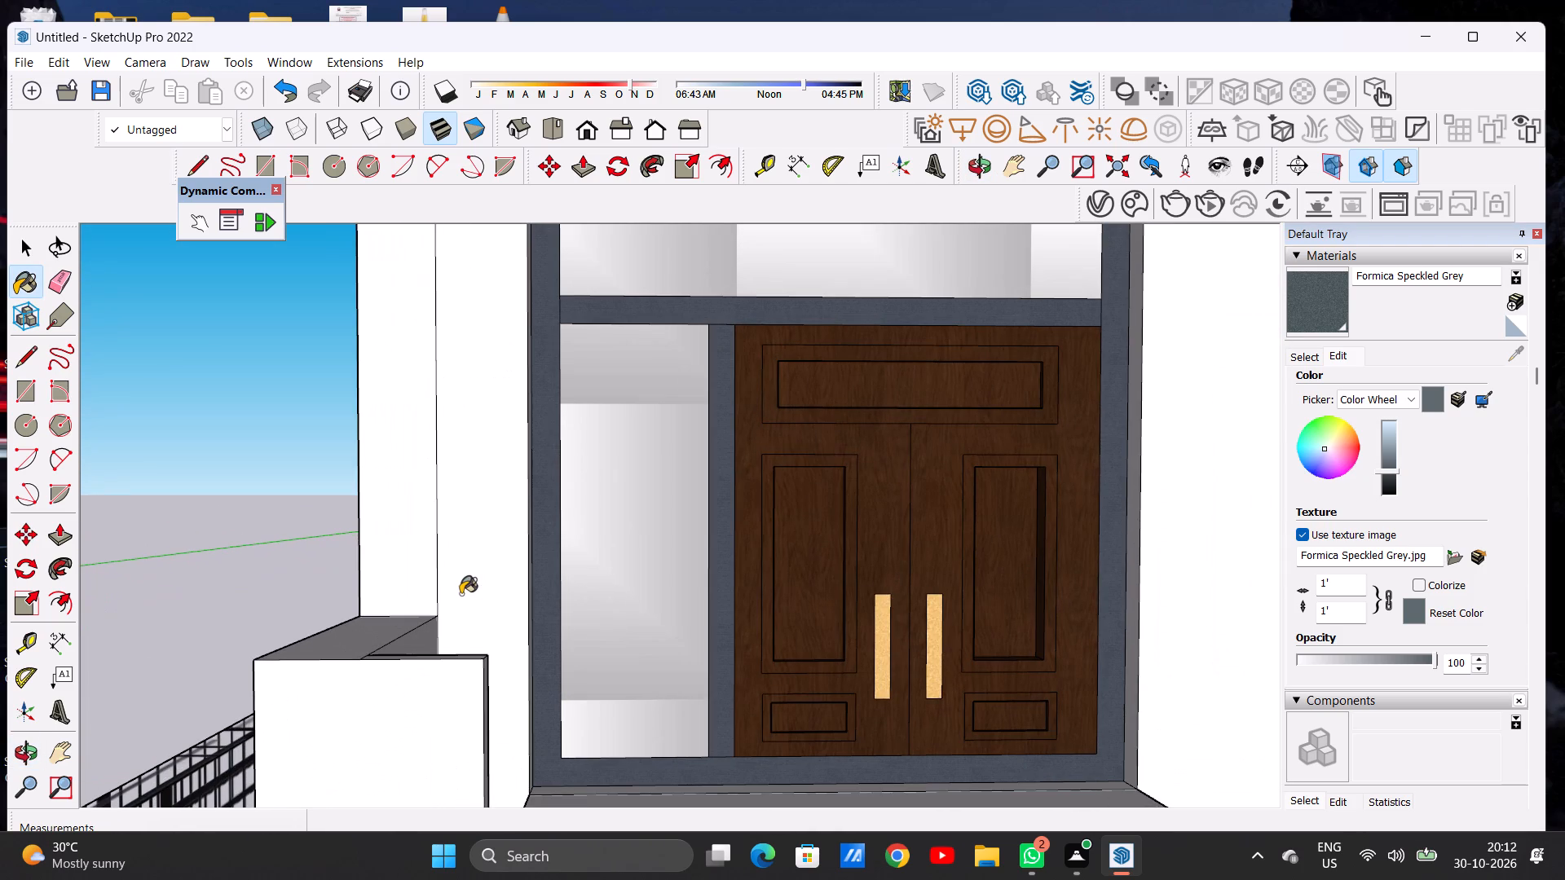
pyautogui.scroll(-14, 463, 595)
pyautogui.scroll(-3, 534, 565)
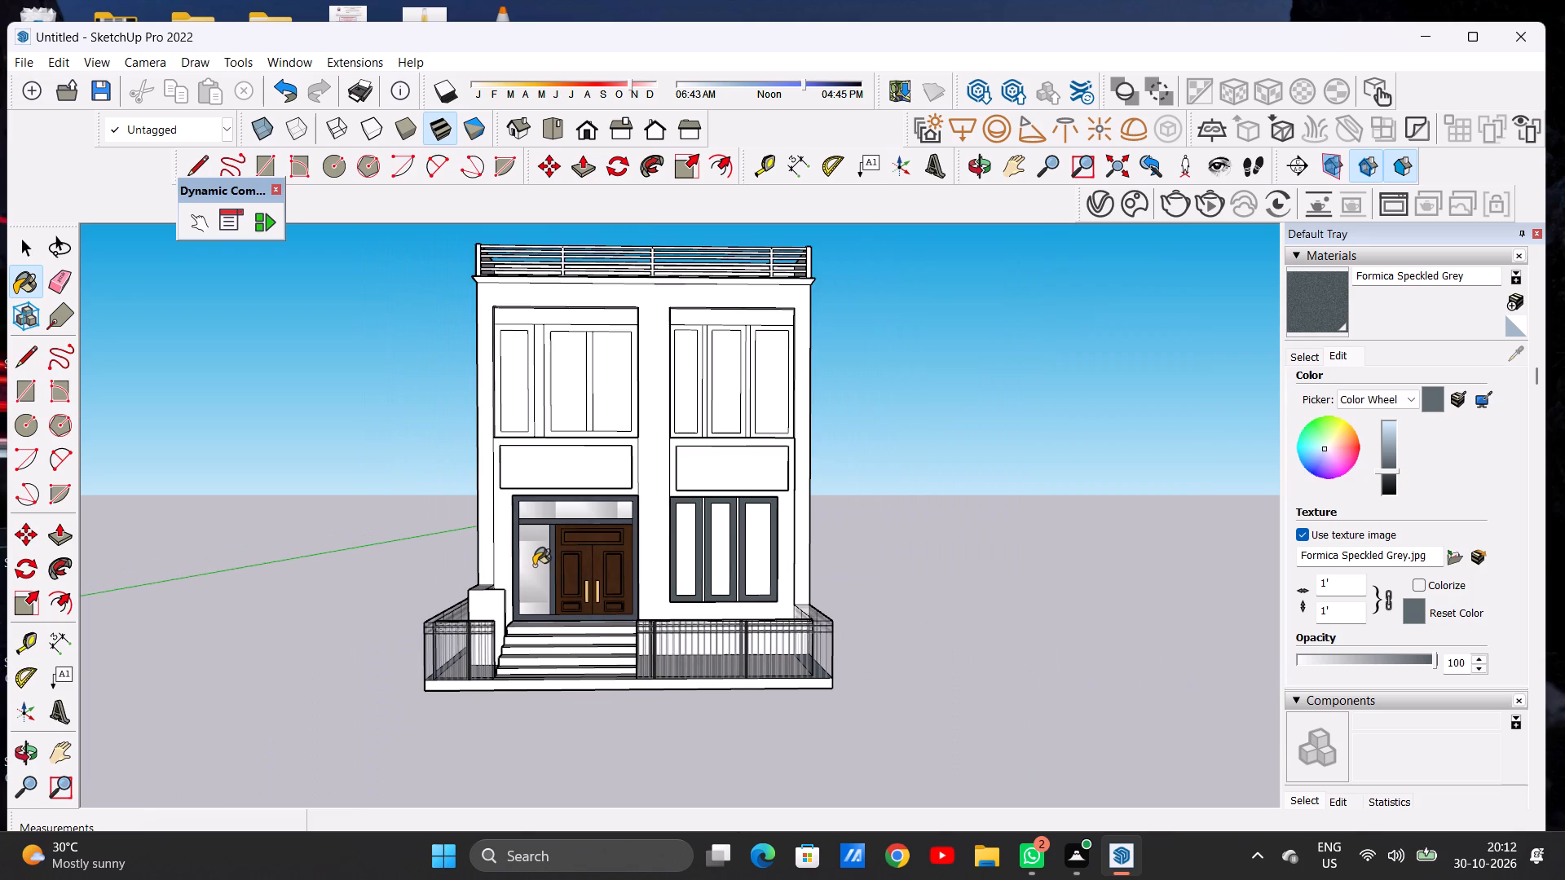
pyautogui.scroll(9, 755, 550)
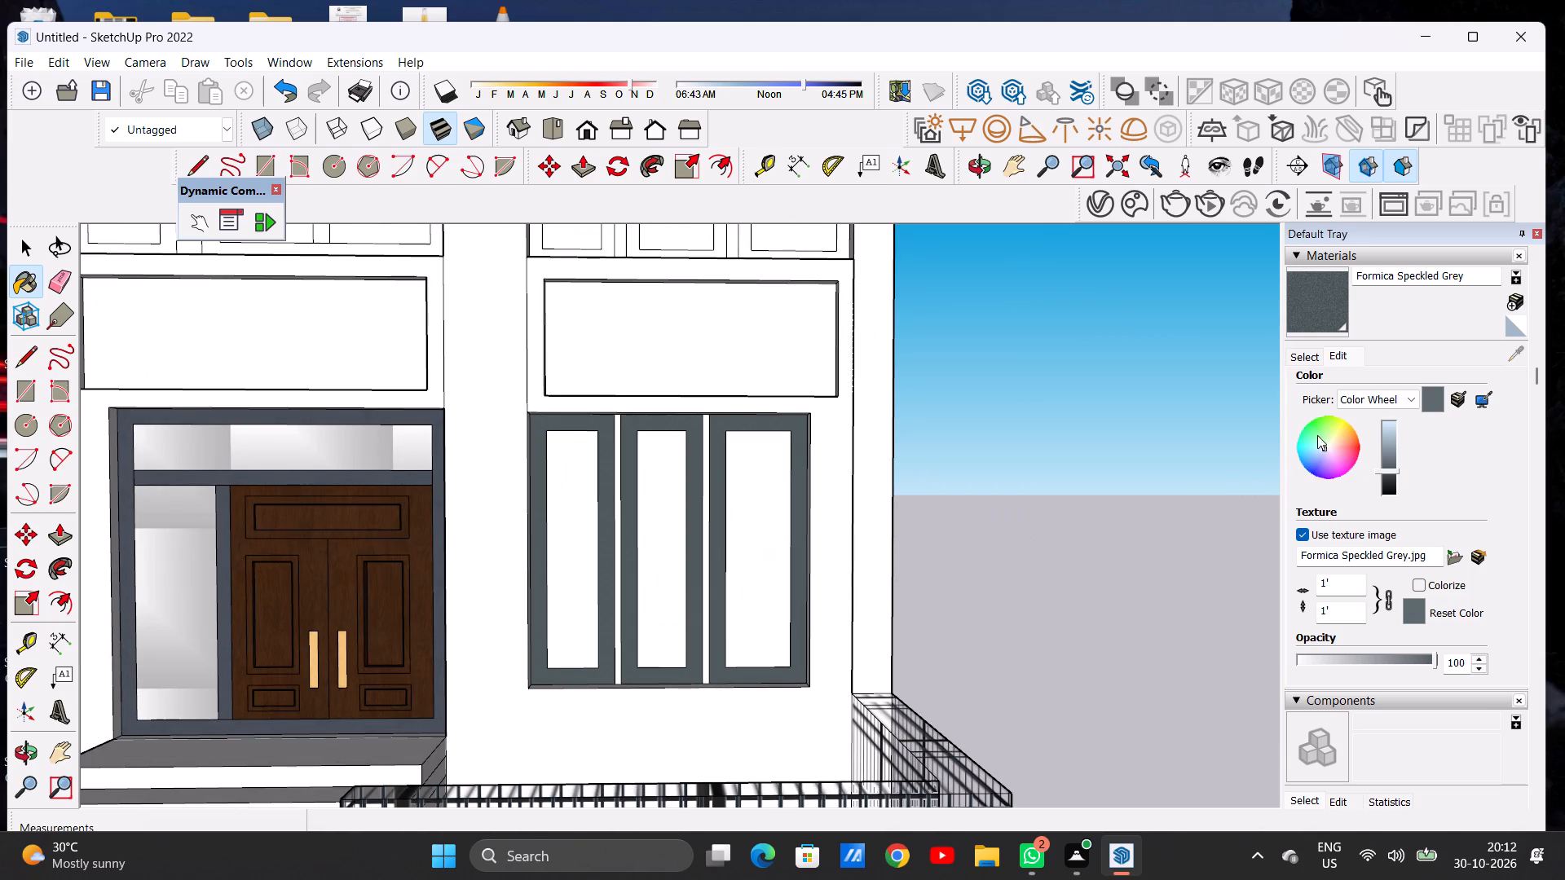
pyautogui.scroll(-11, 985, 579)
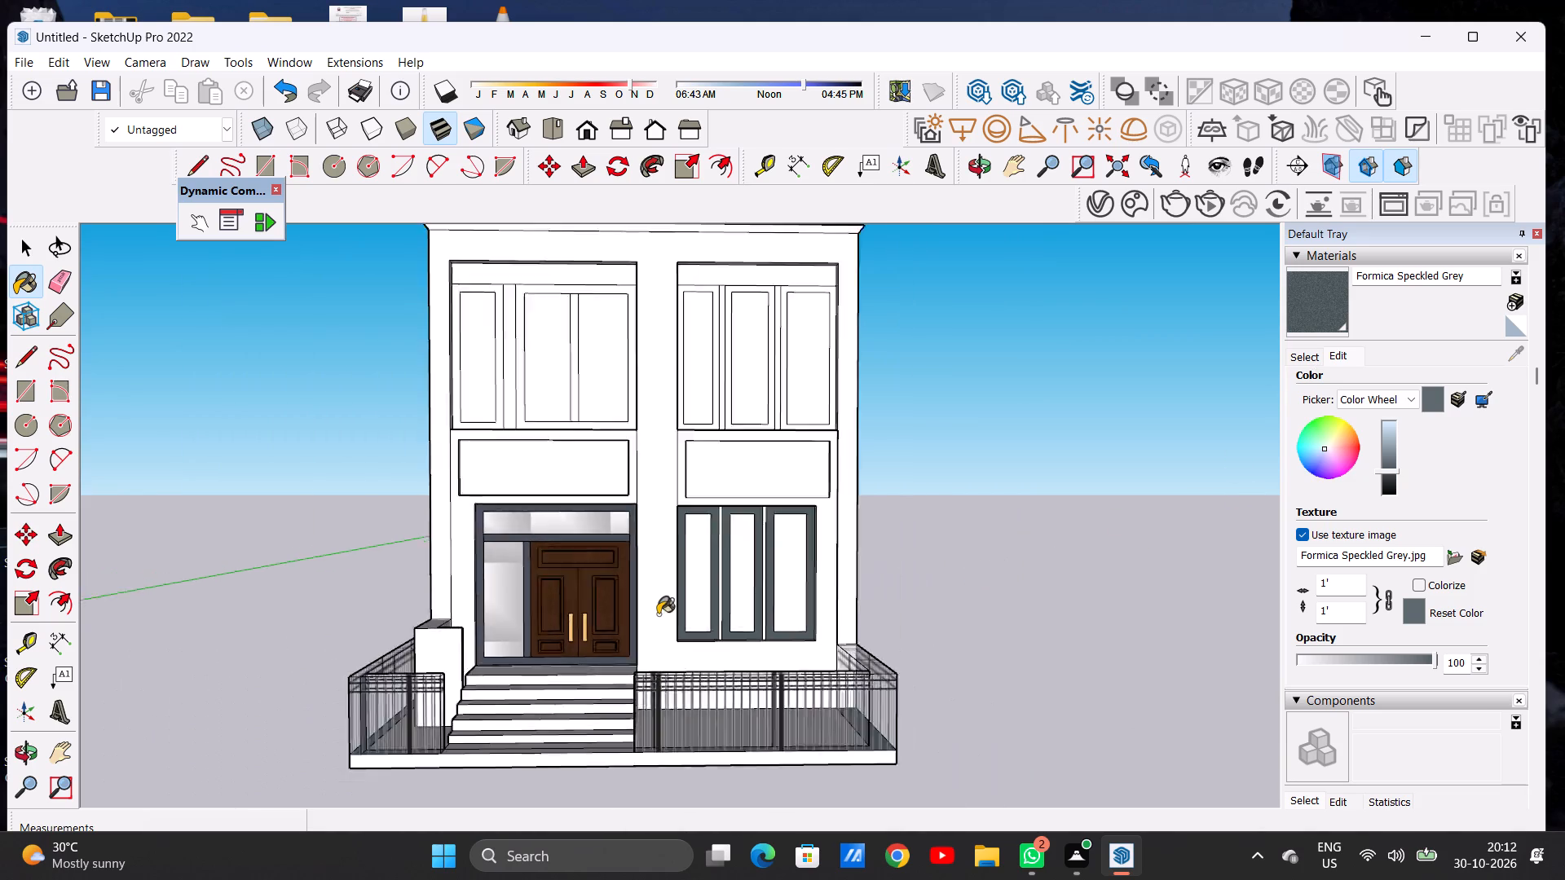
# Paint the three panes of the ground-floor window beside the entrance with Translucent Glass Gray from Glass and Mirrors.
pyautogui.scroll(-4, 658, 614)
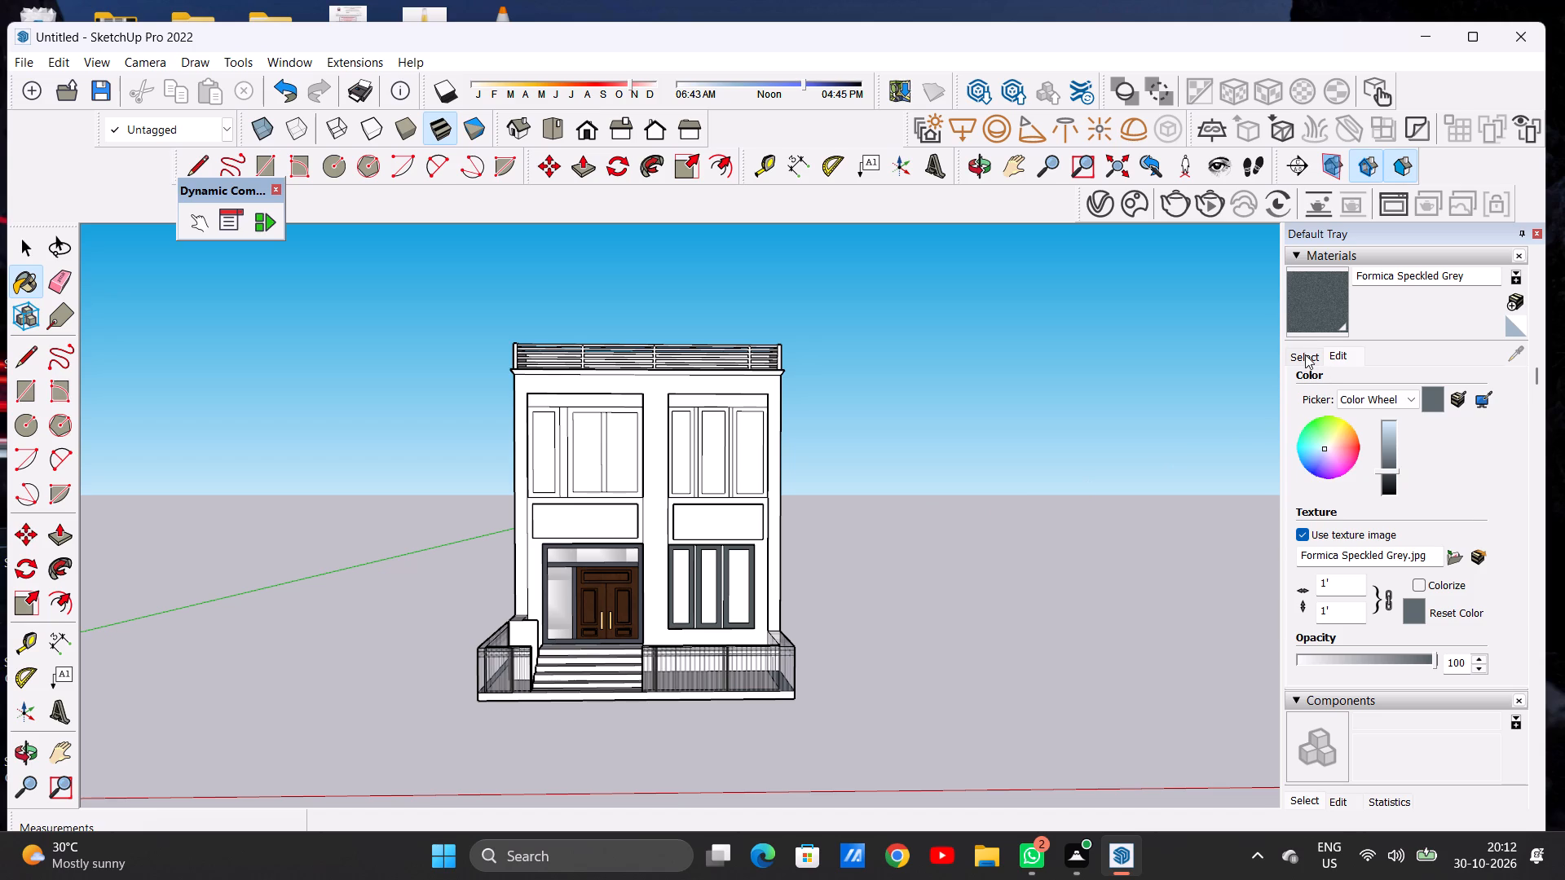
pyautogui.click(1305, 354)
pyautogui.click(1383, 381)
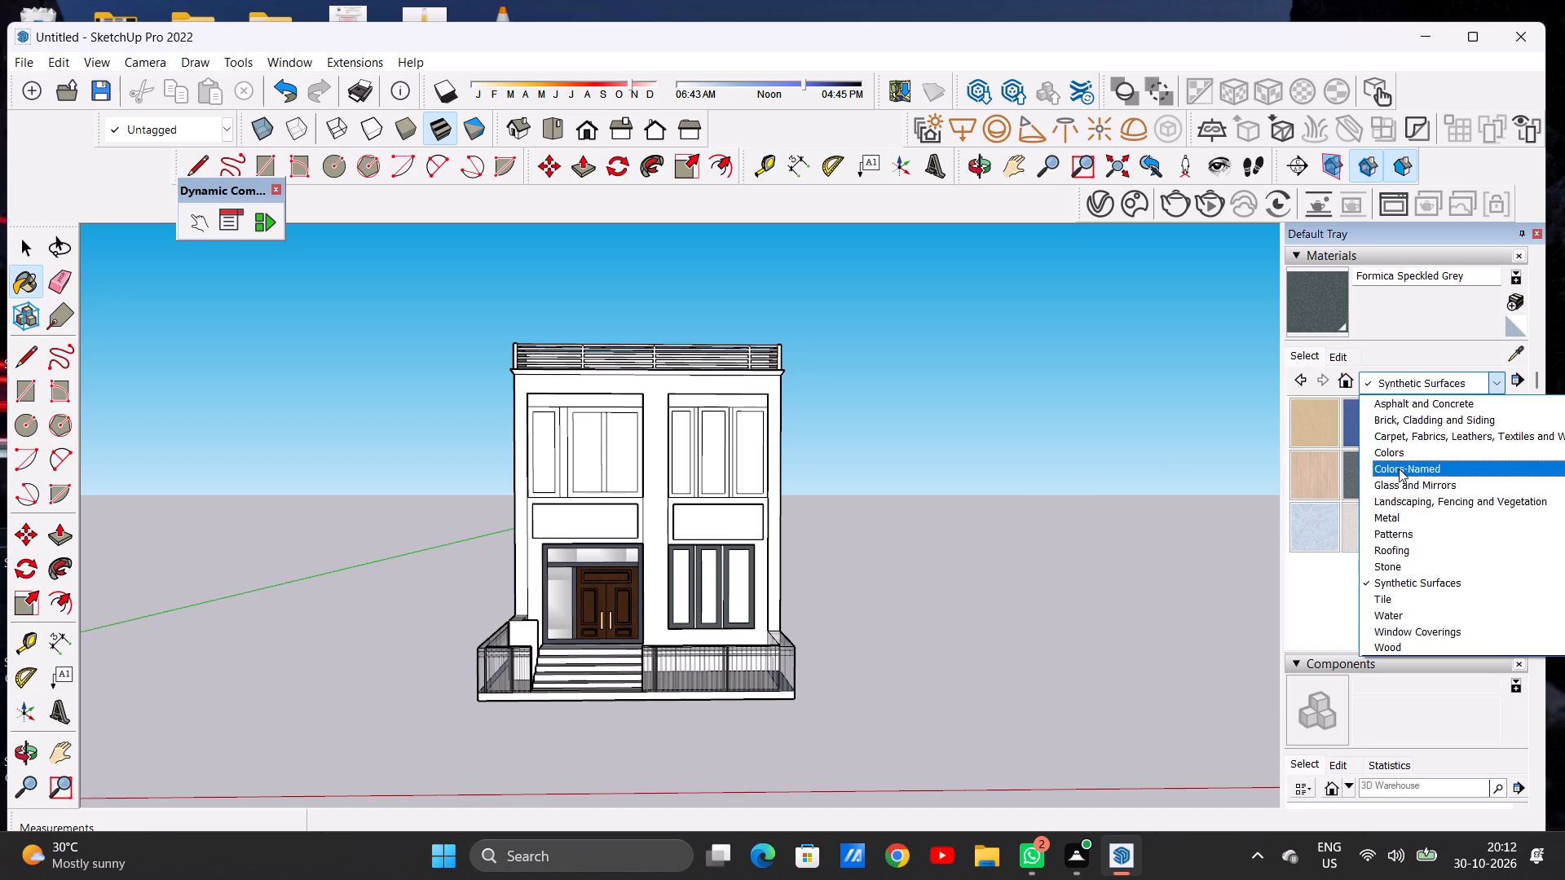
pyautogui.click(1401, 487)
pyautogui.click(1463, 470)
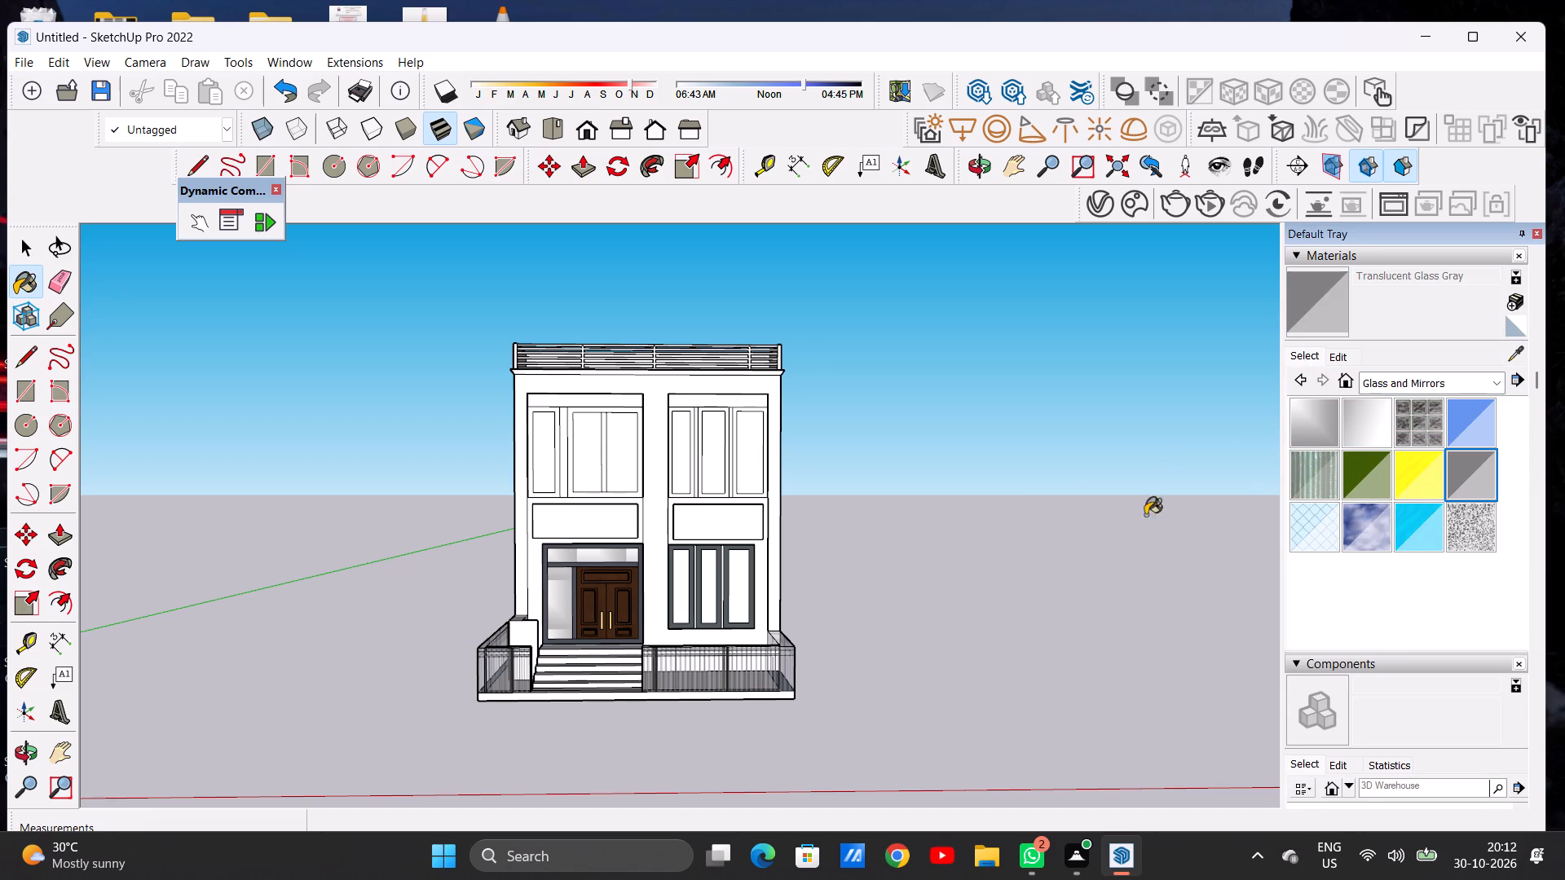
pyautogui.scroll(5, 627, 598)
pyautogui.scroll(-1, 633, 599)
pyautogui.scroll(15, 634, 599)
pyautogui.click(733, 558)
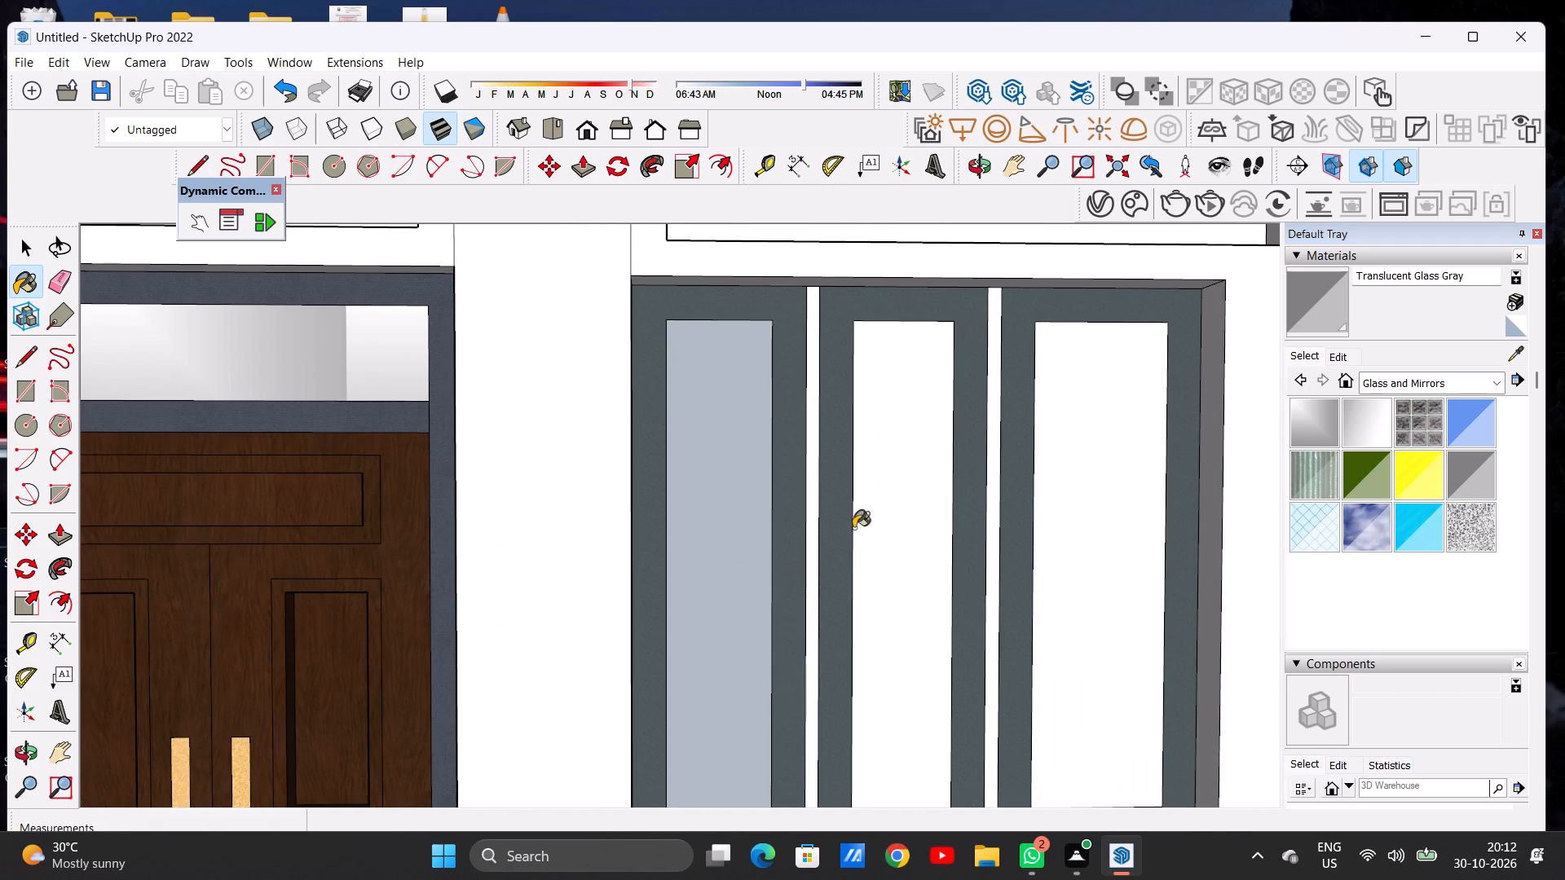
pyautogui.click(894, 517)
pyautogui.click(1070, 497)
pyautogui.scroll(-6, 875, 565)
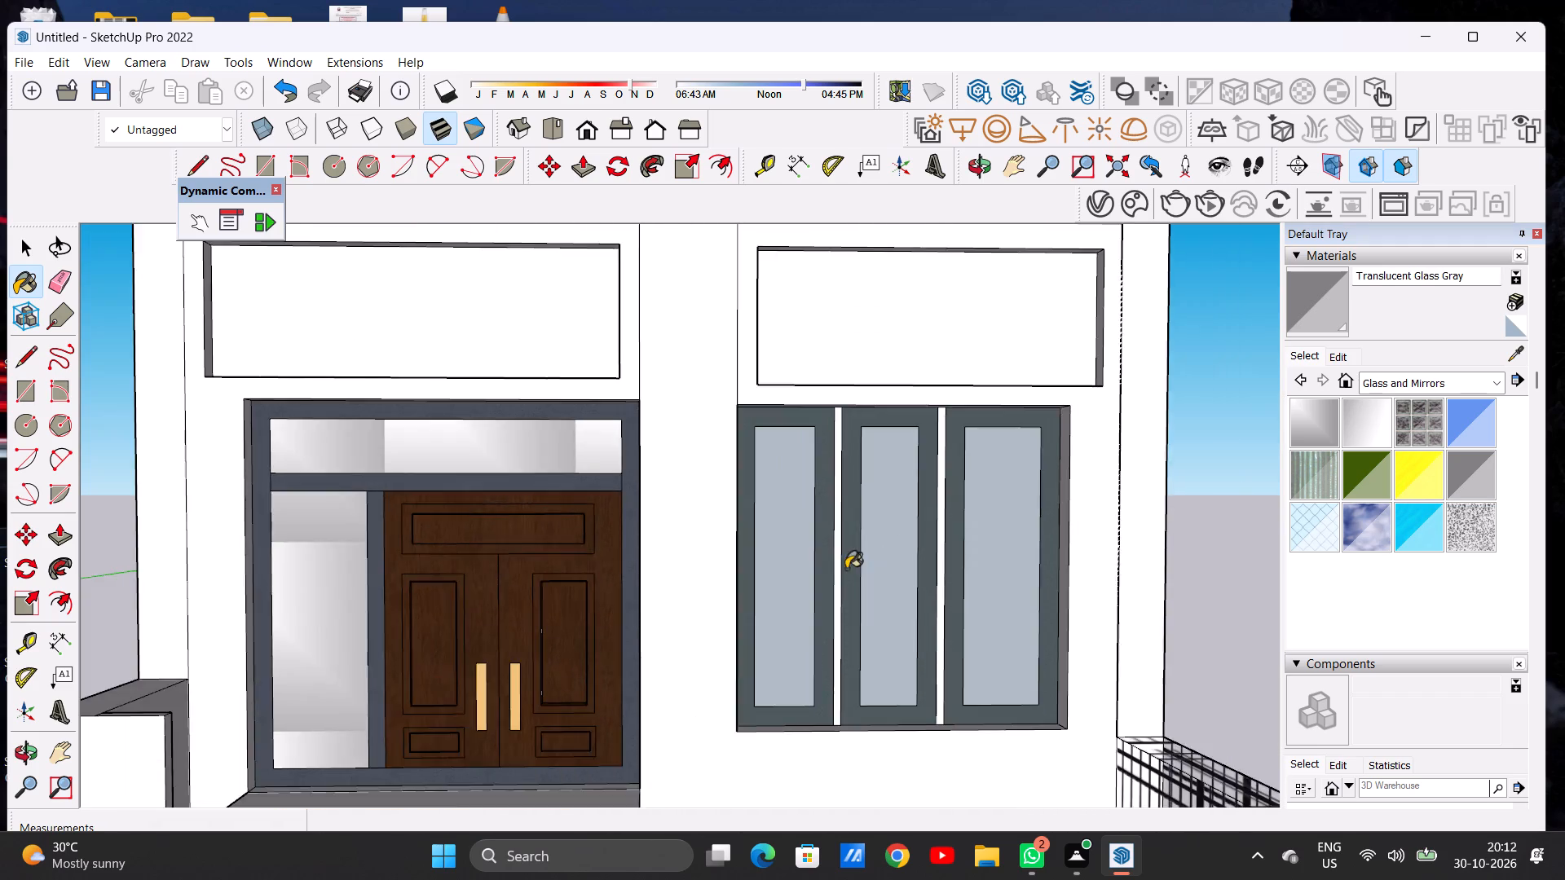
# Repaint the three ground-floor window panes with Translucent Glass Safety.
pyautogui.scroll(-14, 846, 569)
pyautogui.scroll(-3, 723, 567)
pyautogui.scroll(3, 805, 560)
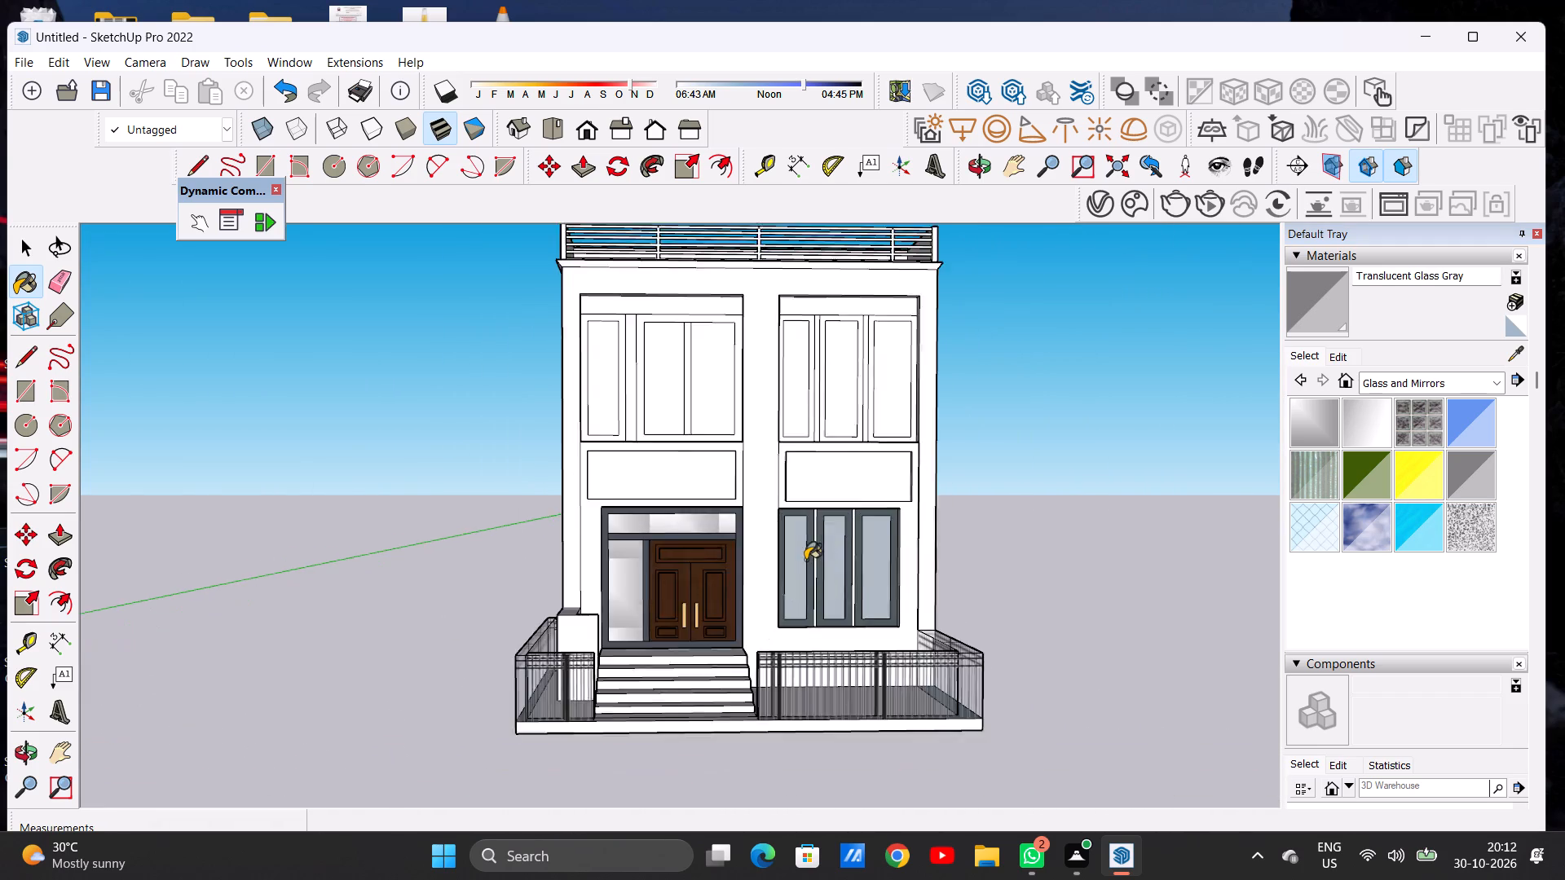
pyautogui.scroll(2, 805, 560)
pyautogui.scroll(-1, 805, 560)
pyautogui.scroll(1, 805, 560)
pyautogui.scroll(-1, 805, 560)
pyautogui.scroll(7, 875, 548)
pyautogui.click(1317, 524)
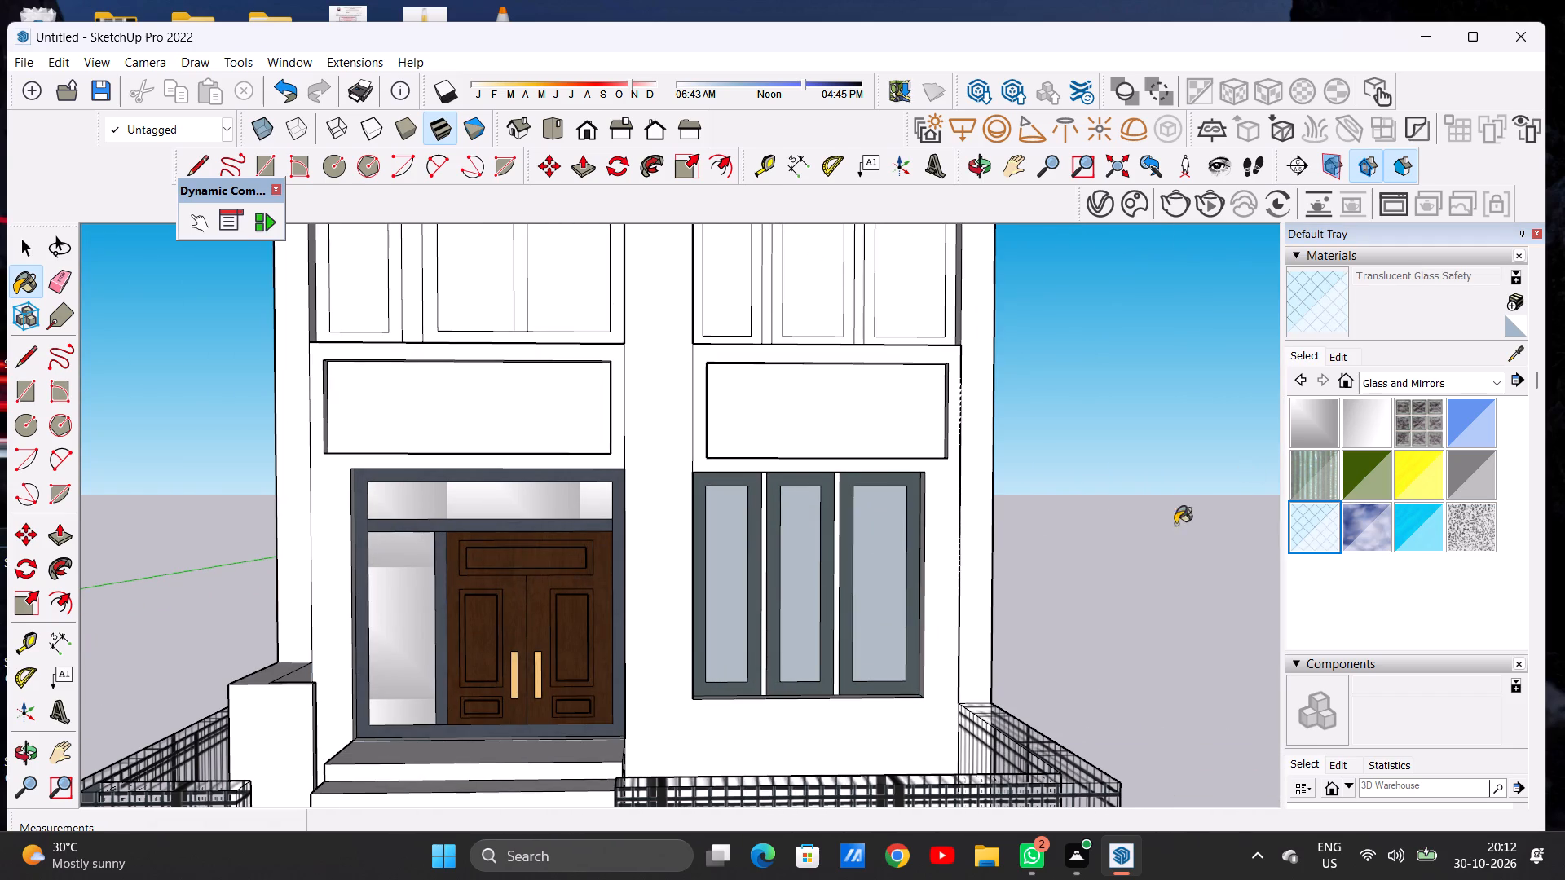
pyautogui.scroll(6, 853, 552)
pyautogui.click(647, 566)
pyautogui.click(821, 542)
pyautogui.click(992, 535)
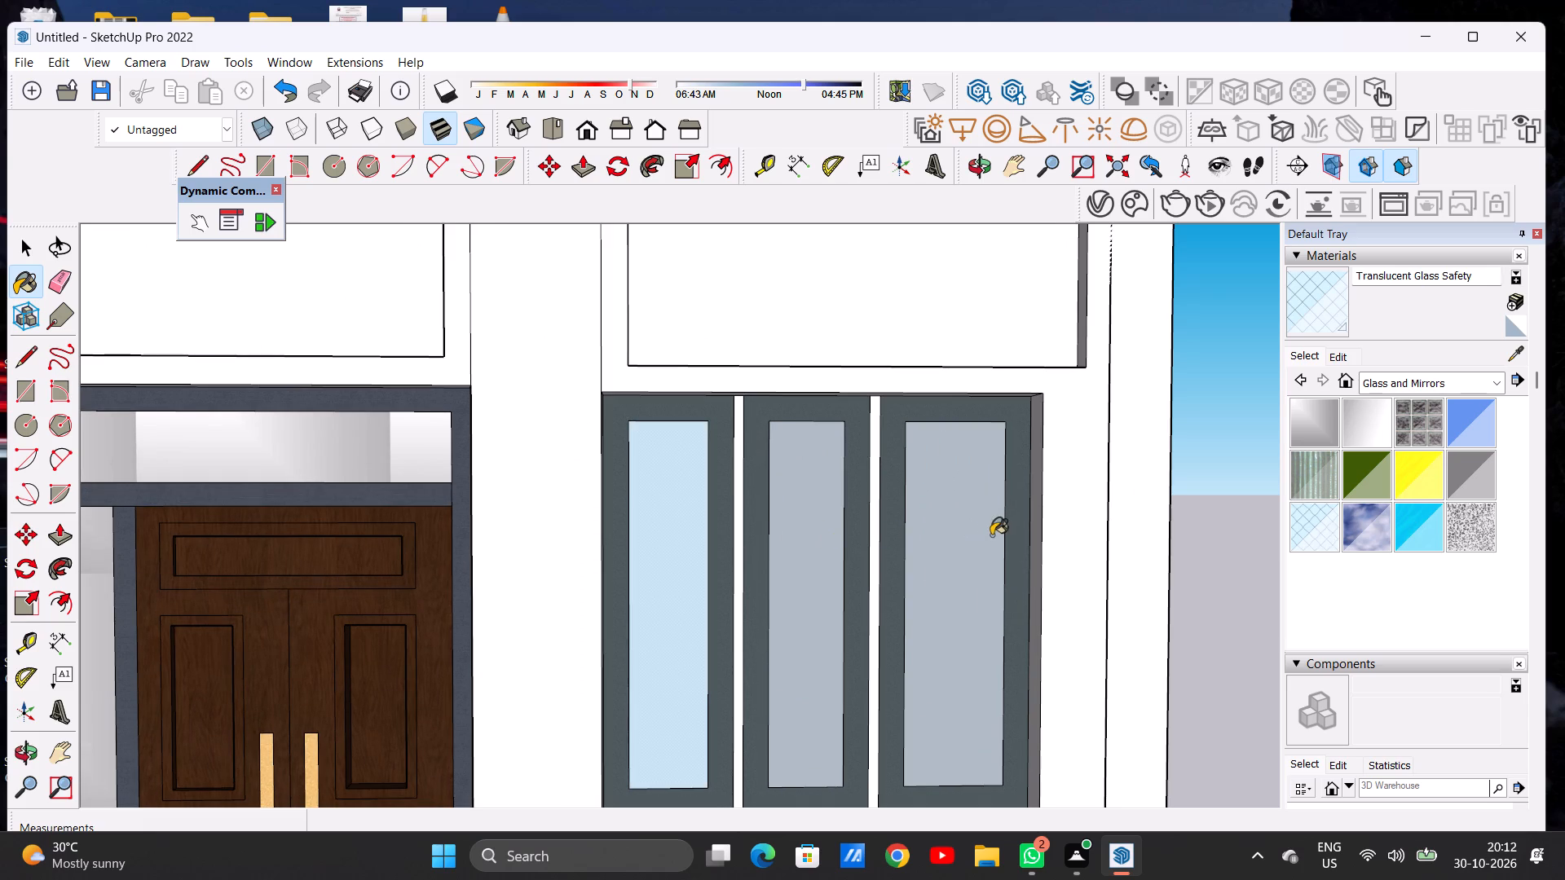
# Examine the safety glass panes up close and within the whole facade from several angles.
pyautogui.scroll(3, 653, 571)
pyautogui.scroll(-1, 651, 572)
pyautogui.scroll(17, 651, 572)
pyautogui.scroll(-1, 687, 538)
pyautogui.scroll(14, 687, 538)
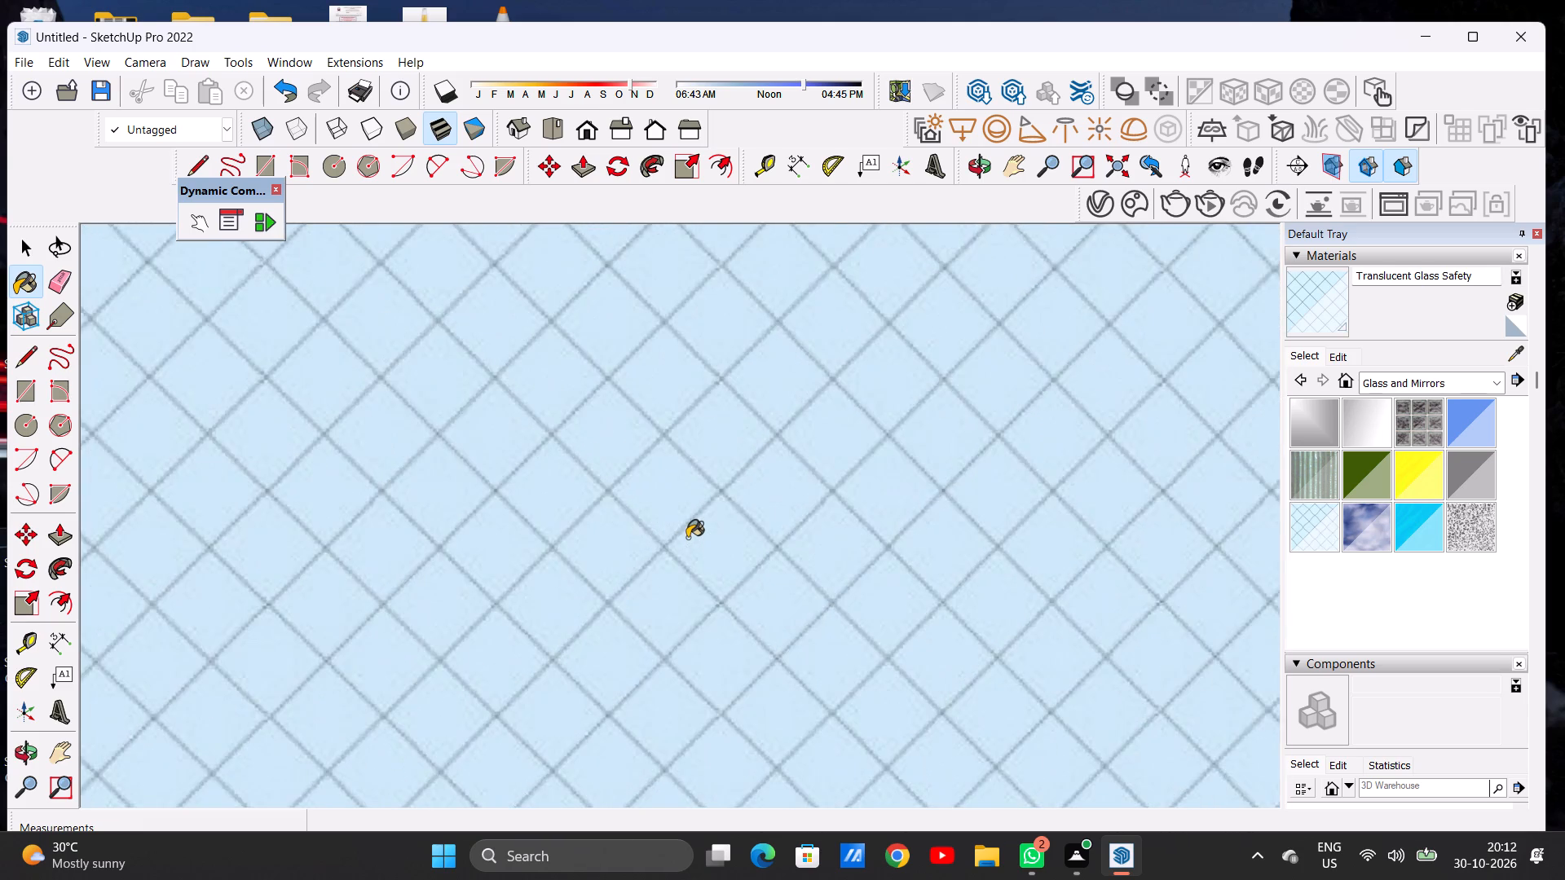
pyautogui.scroll(8, 687, 538)
pyautogui.scroll(-5, 687, 538)
pyautogui.scroll(-19, 688, 540)
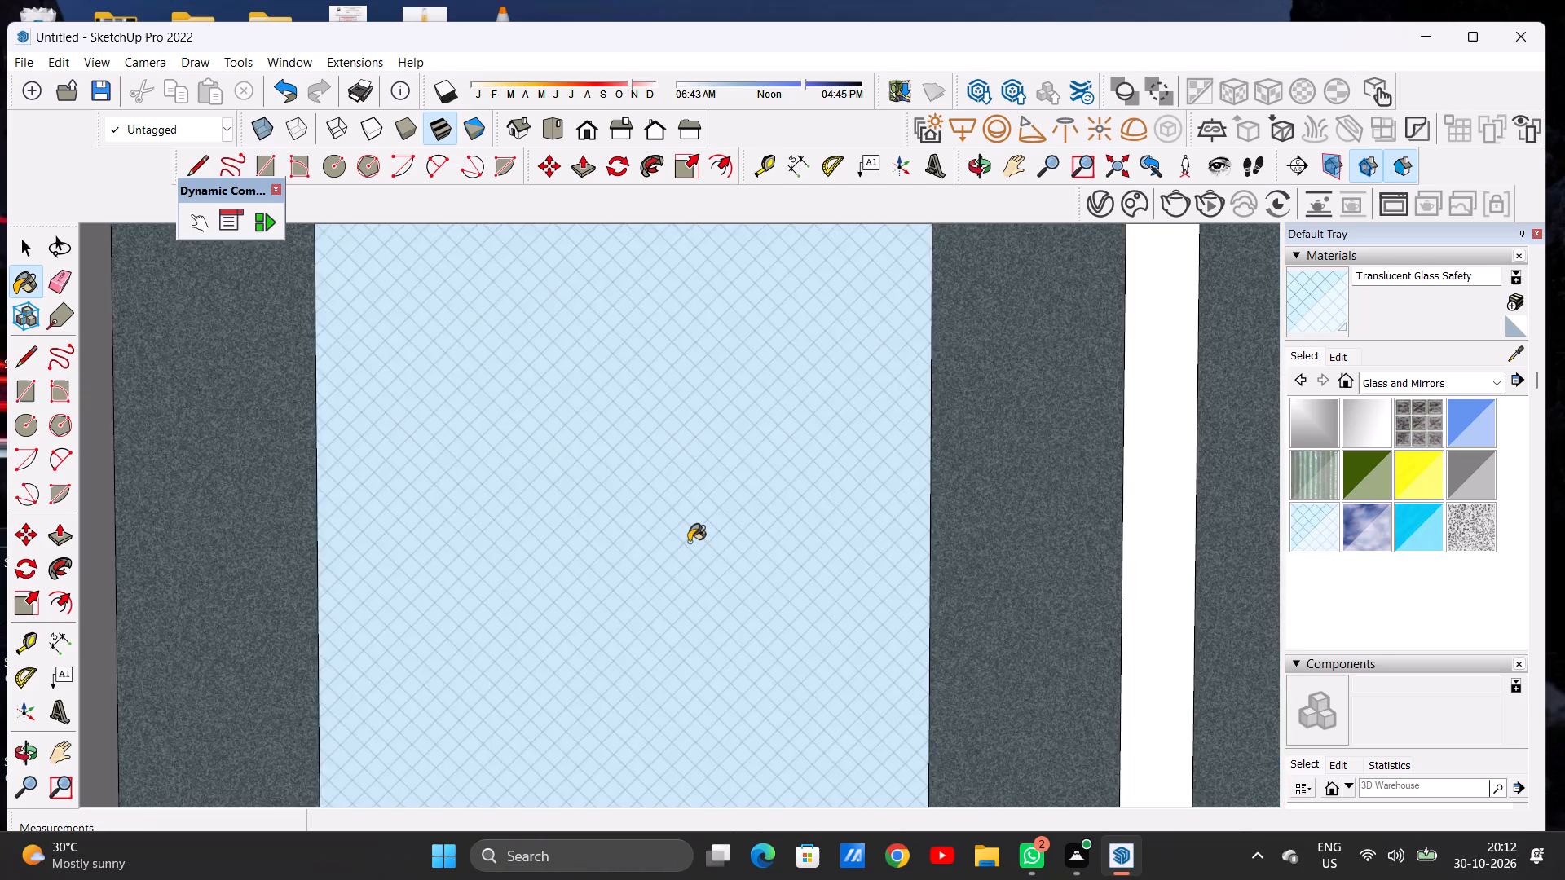
pyautogui.scroll(-20, 689, 542)
pyautogui.scroll(-14, 689, 542)
pyautogui.moveTo(818, 529); pyautogui.dragTo(772, 534, button='middle')
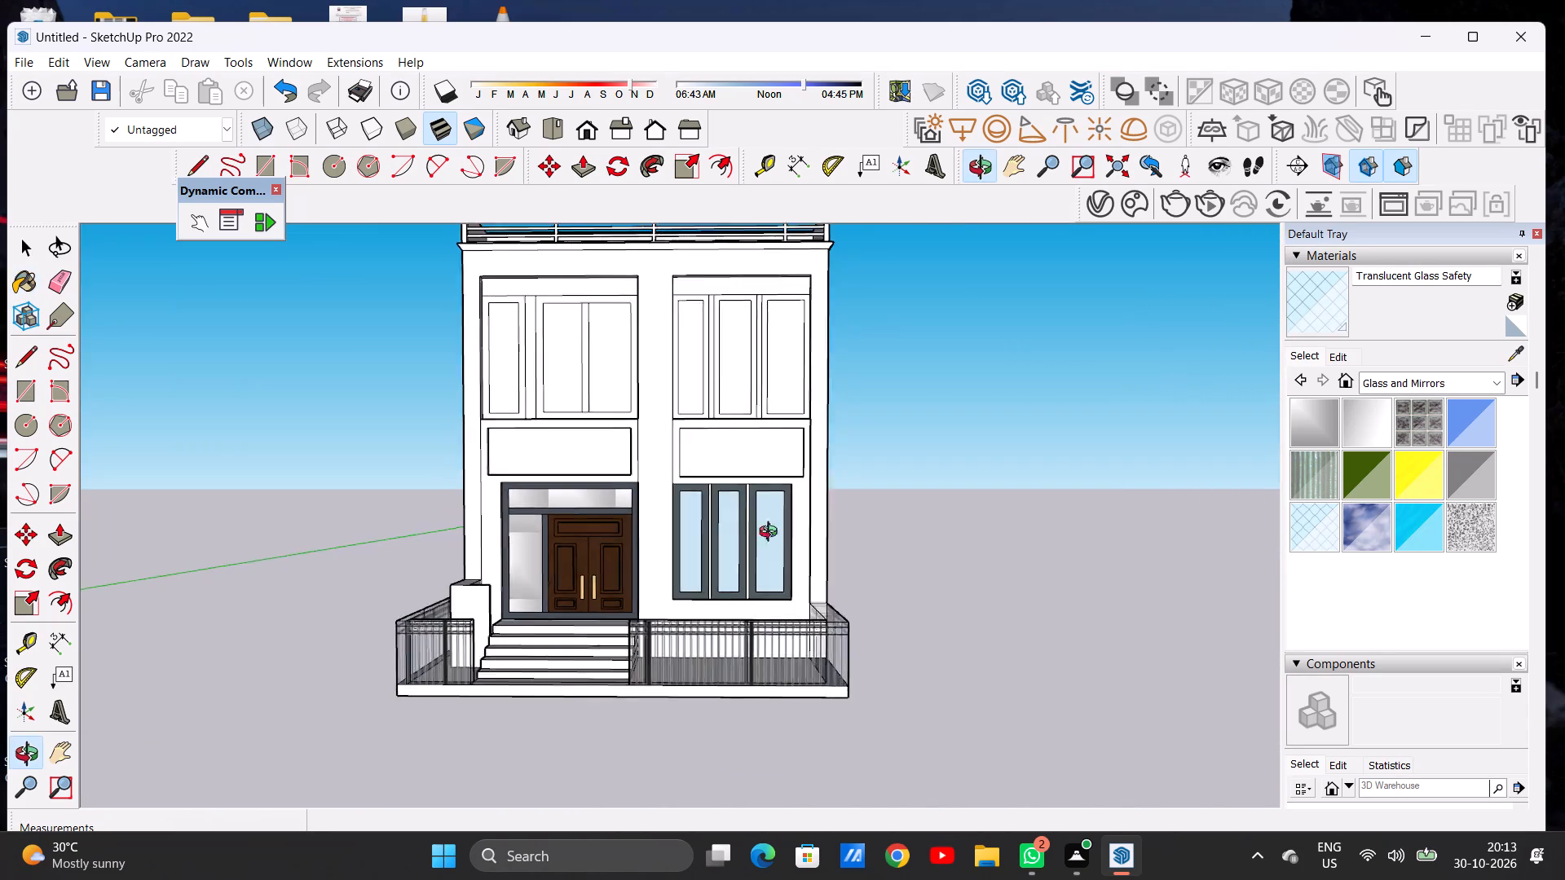
pyautogui.moveTo(772, 534); pyautogui.dragTo(734, 527, button='middle')
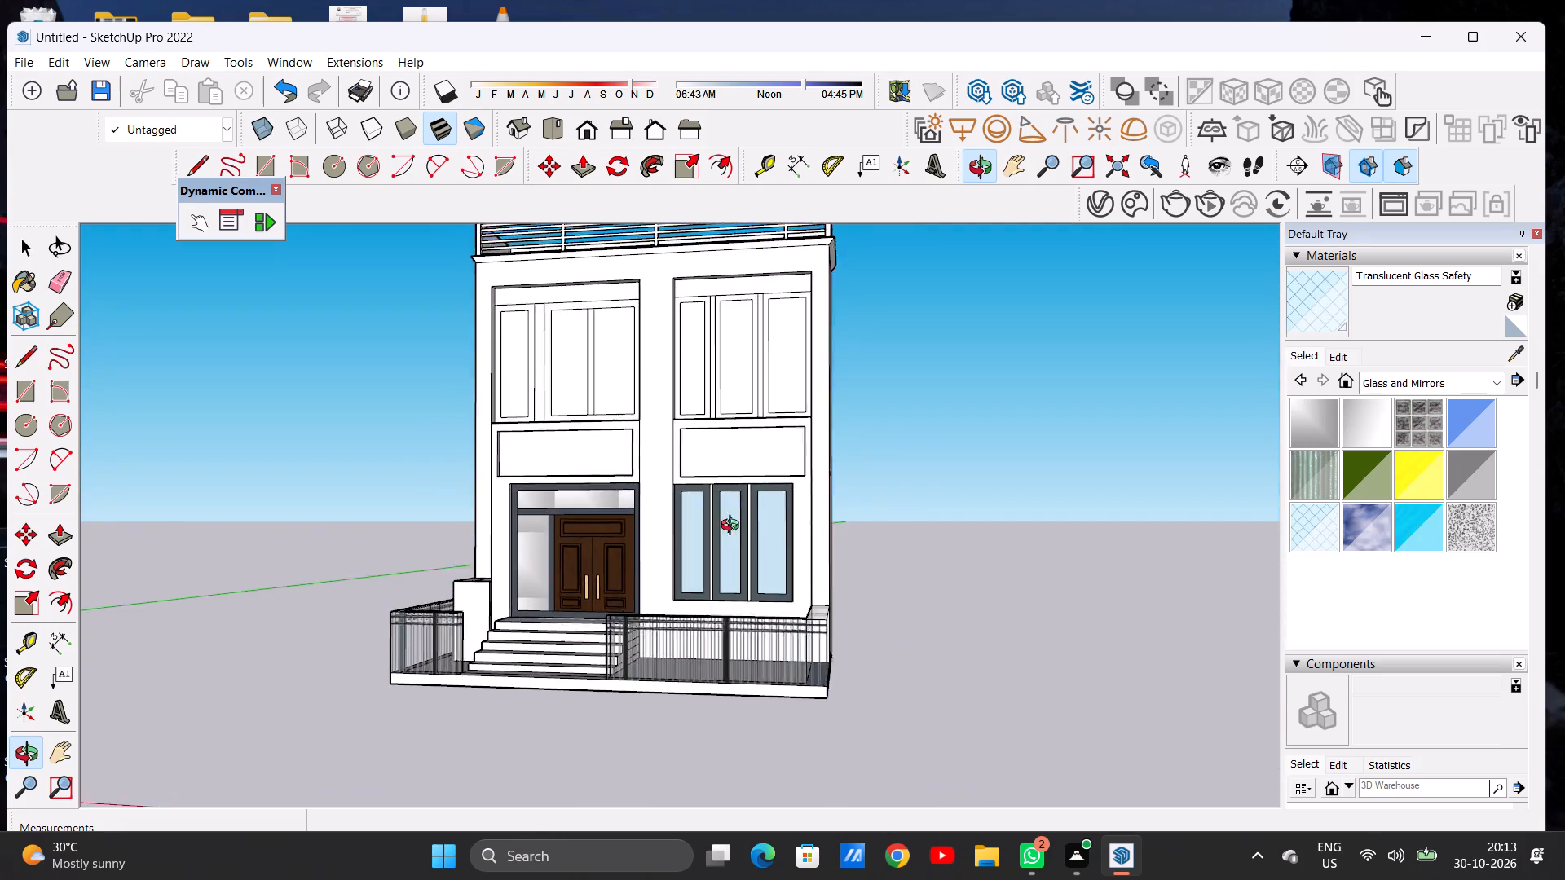
pyautogui.moveTo(734, 527); pyautogui.dragTo(764, 560, button='middle')
pyautogui.scroll(-11, 724, 545)
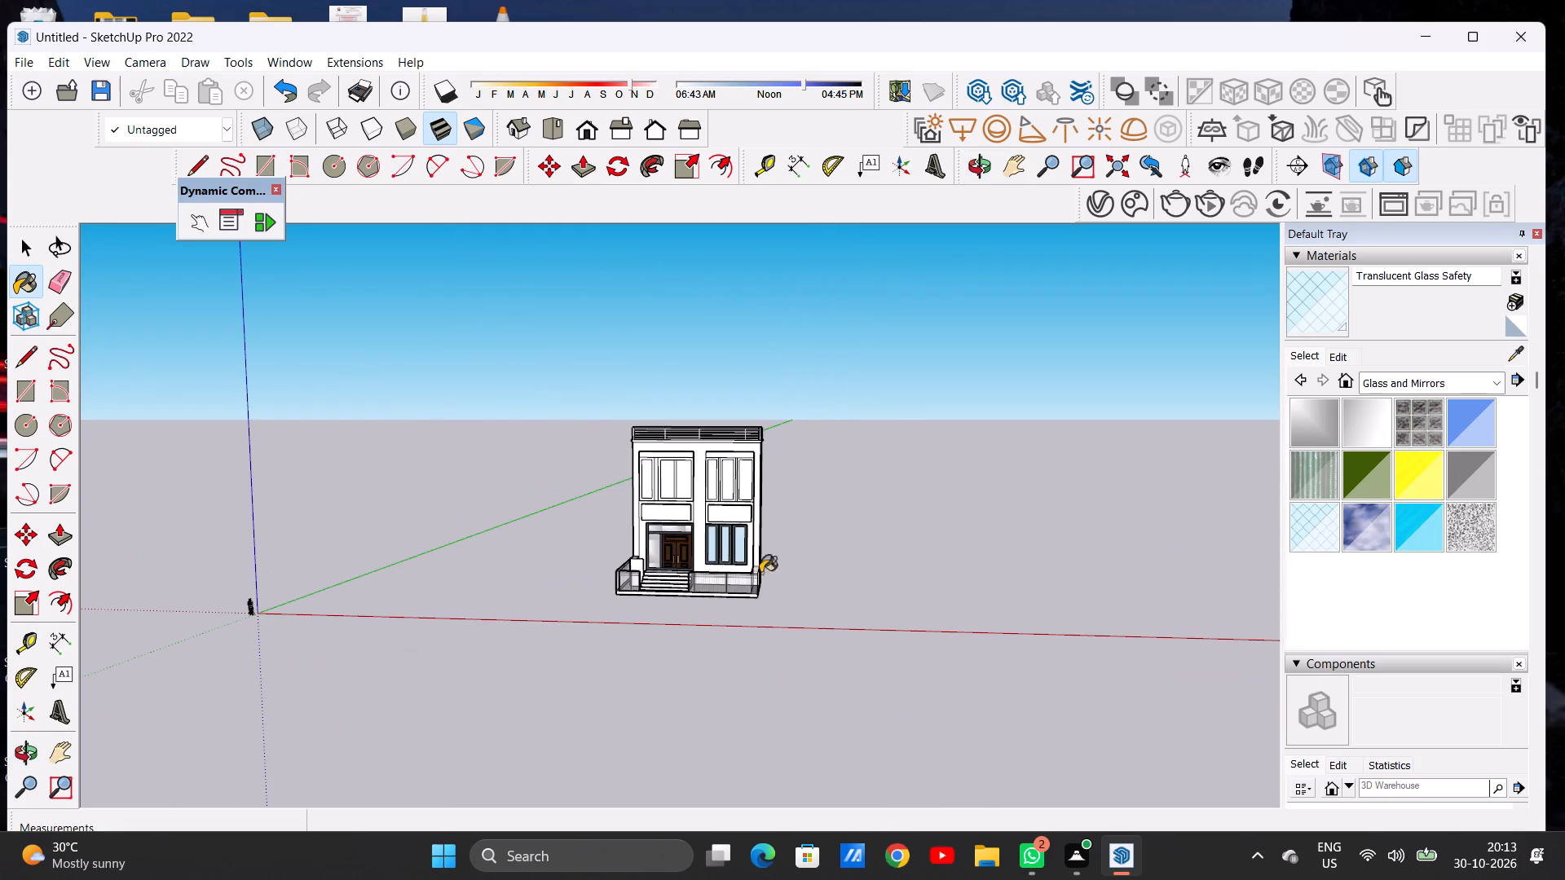
pyautogui.scroll(12, 712, 577)
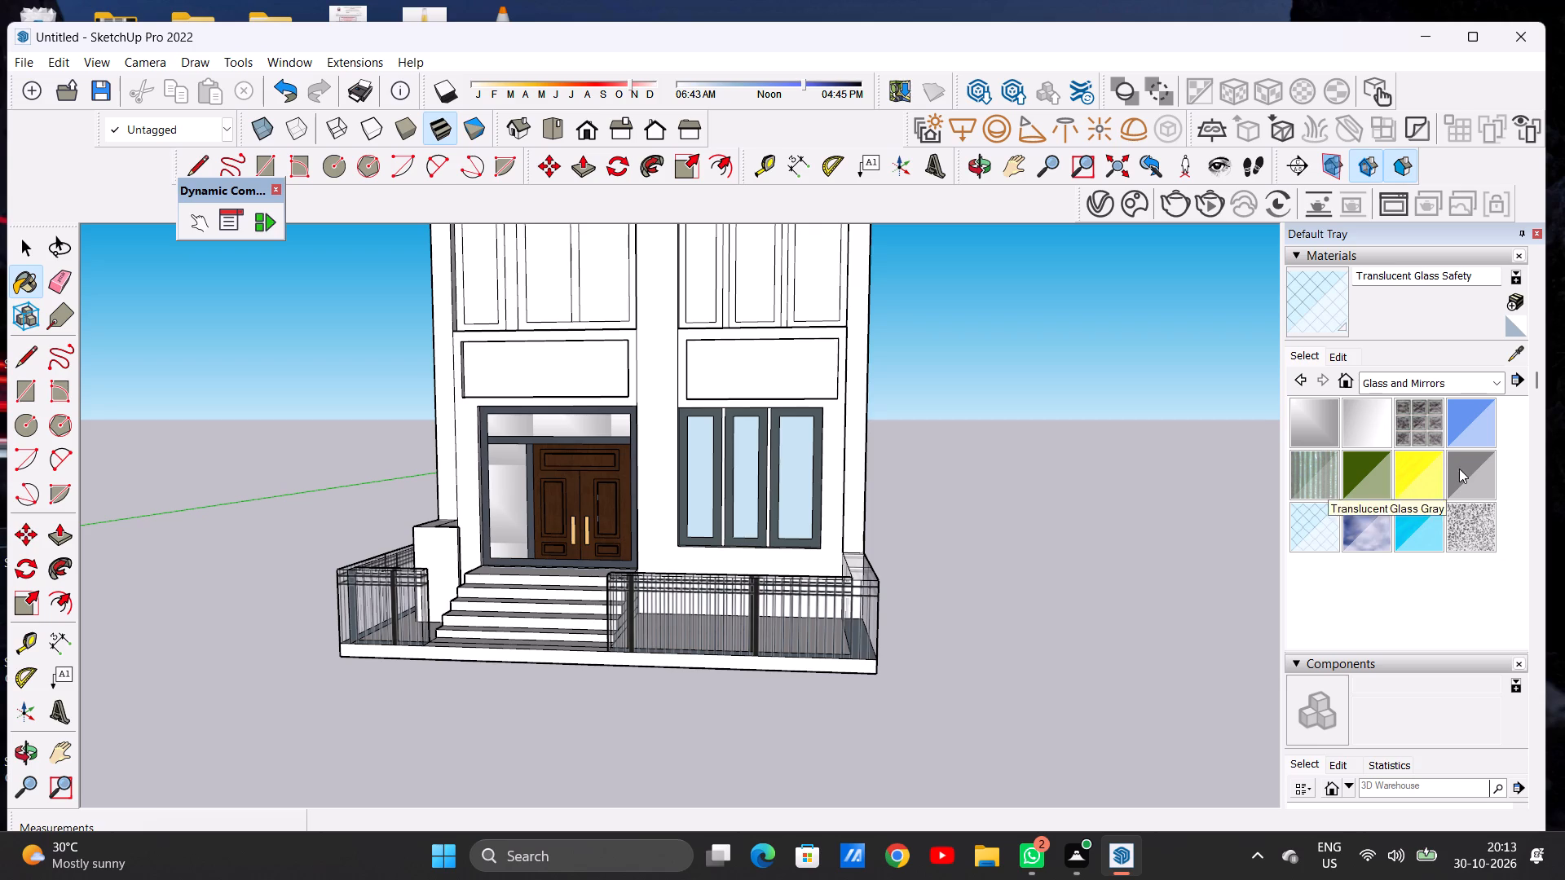
# Repaint the three ground-floor window panes with Mirror 02 from Glass and Mirrors.
pyautogui.click(1371, 431)
pyautogui.scroll(6, 696, 550)
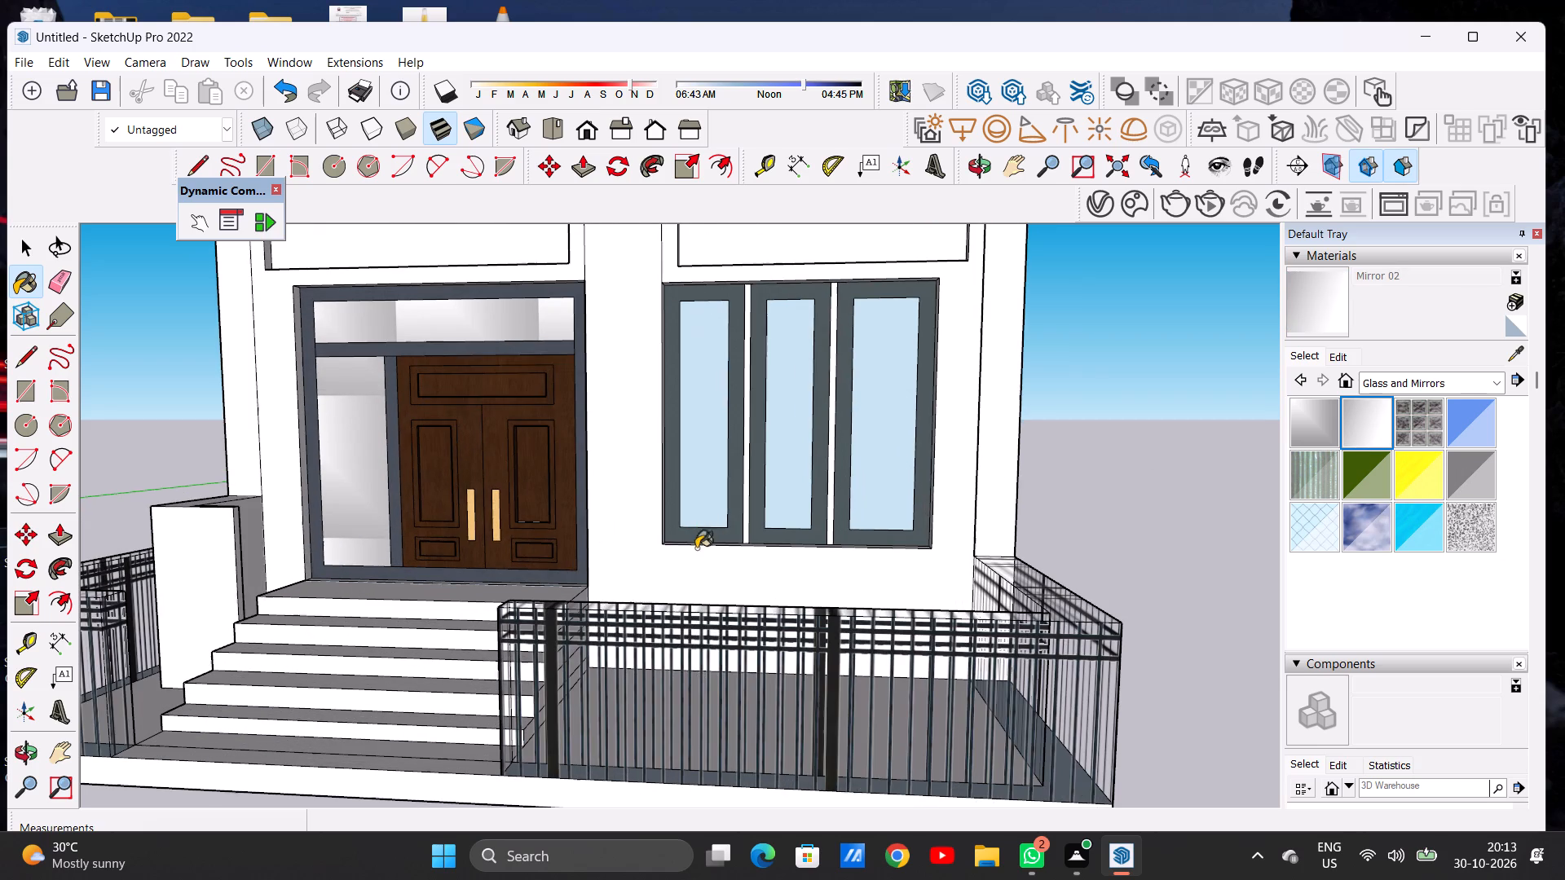
pyautogui.click(708, 496)
pyautogui.click(791, 473)
pyautogui.click(888, 461)
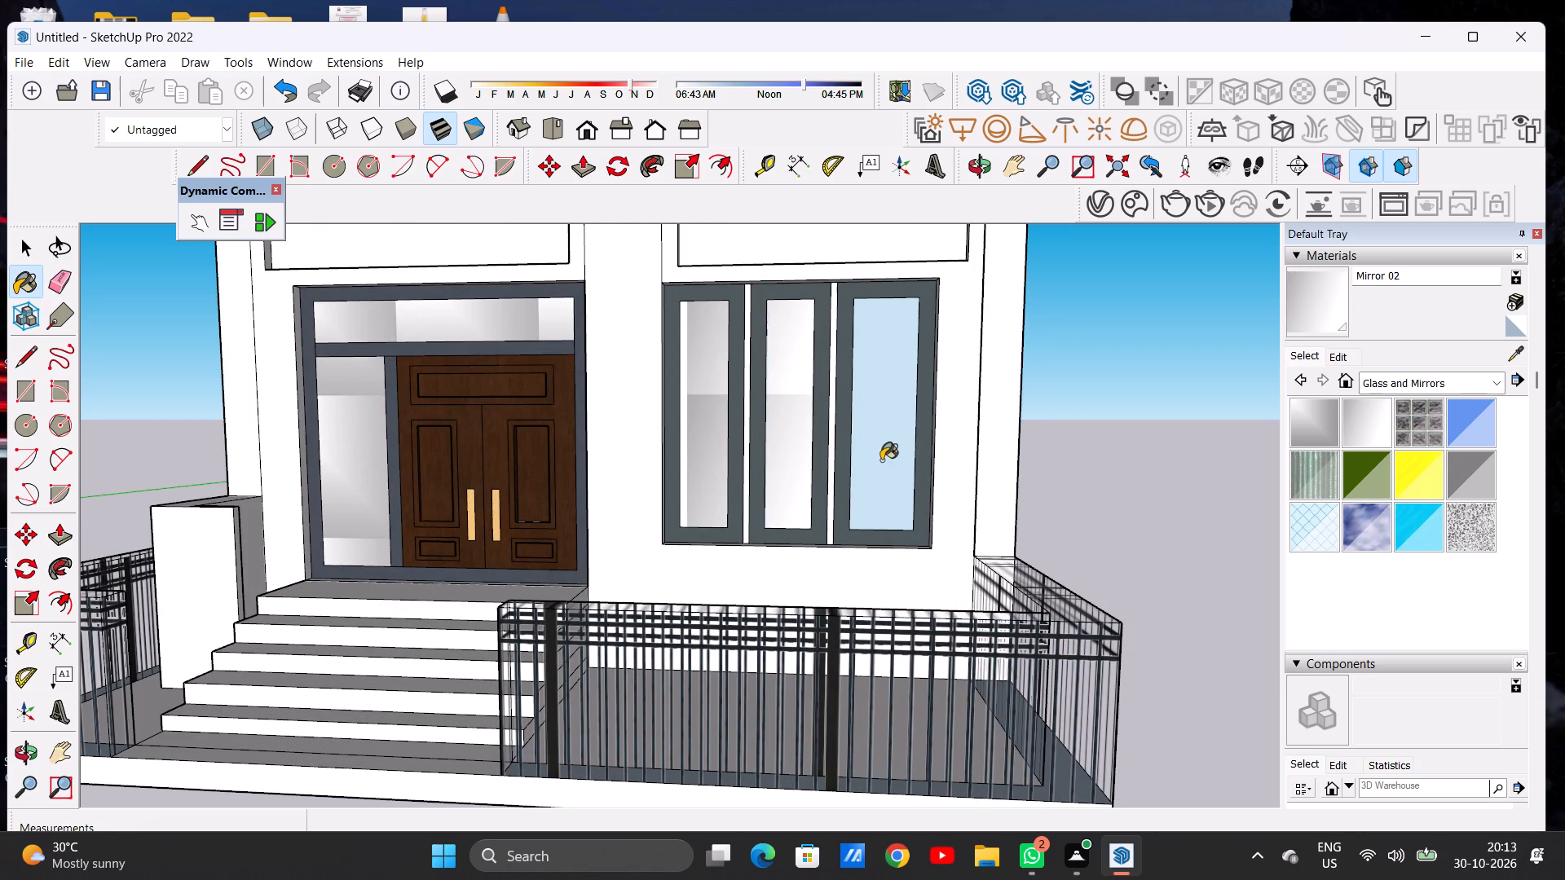
# Examine the mirrored ground-floor window beside the entrance, both up close and across the whole facade.
pyautogui.scroll(-14, 787, 497)
pyautogui.scroll(5, 802, 468)
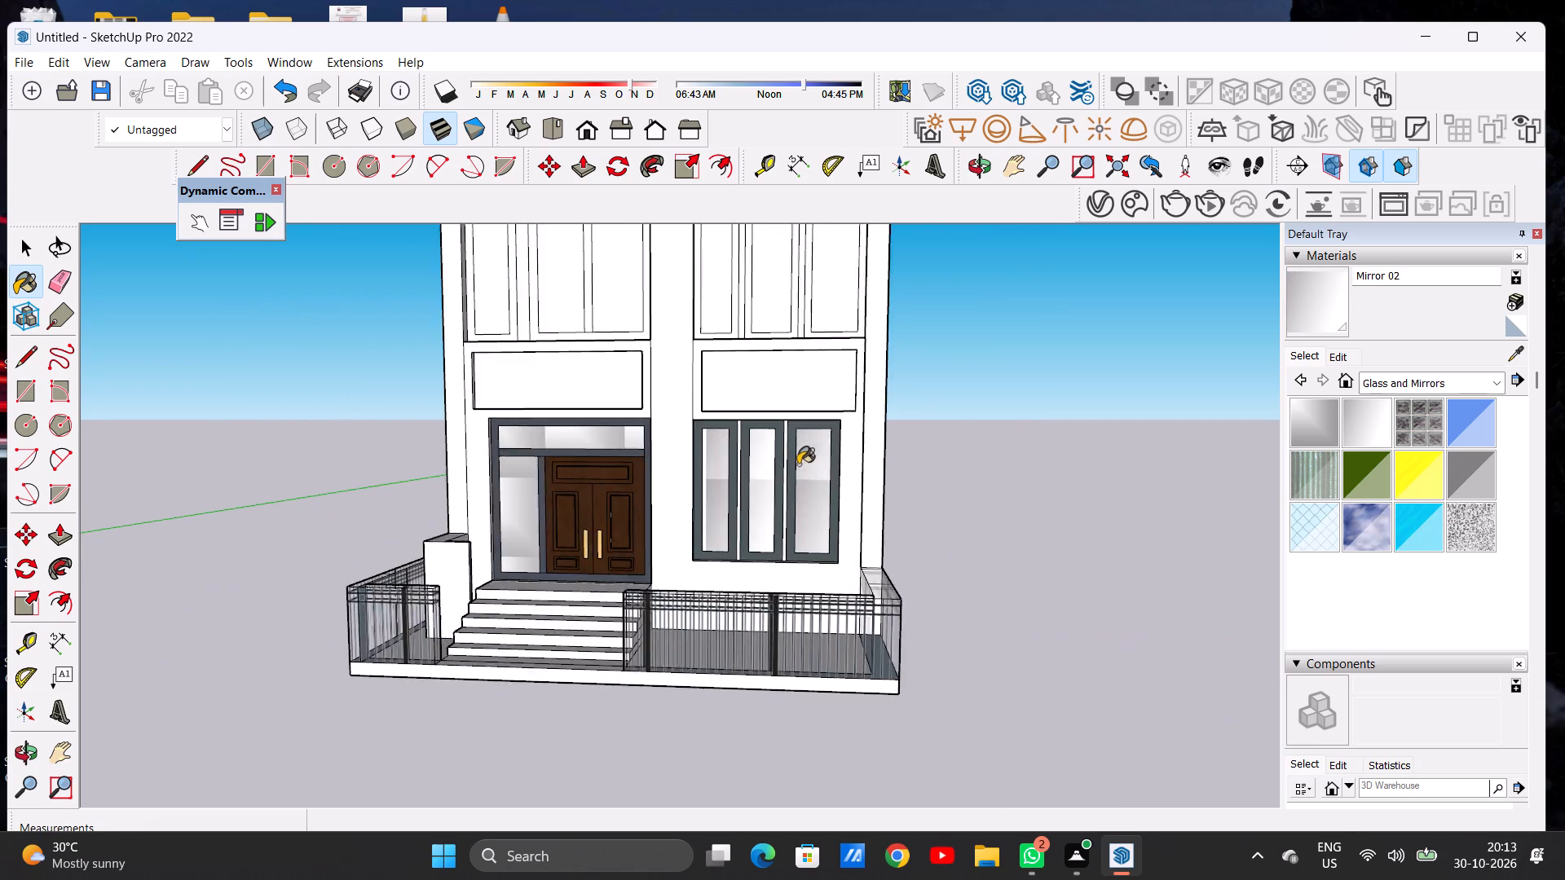
pyautogui.scroll(12, 798, 464)
pyautogui.scroll(-1, 738, 486)
pyautogui.scroll(6, 737, 486)
pyautogui.scroll(-8, 763, 512)
pyautogui.moveTo(821, 552); pyautogui.dragTo(740, 539, button='middle')
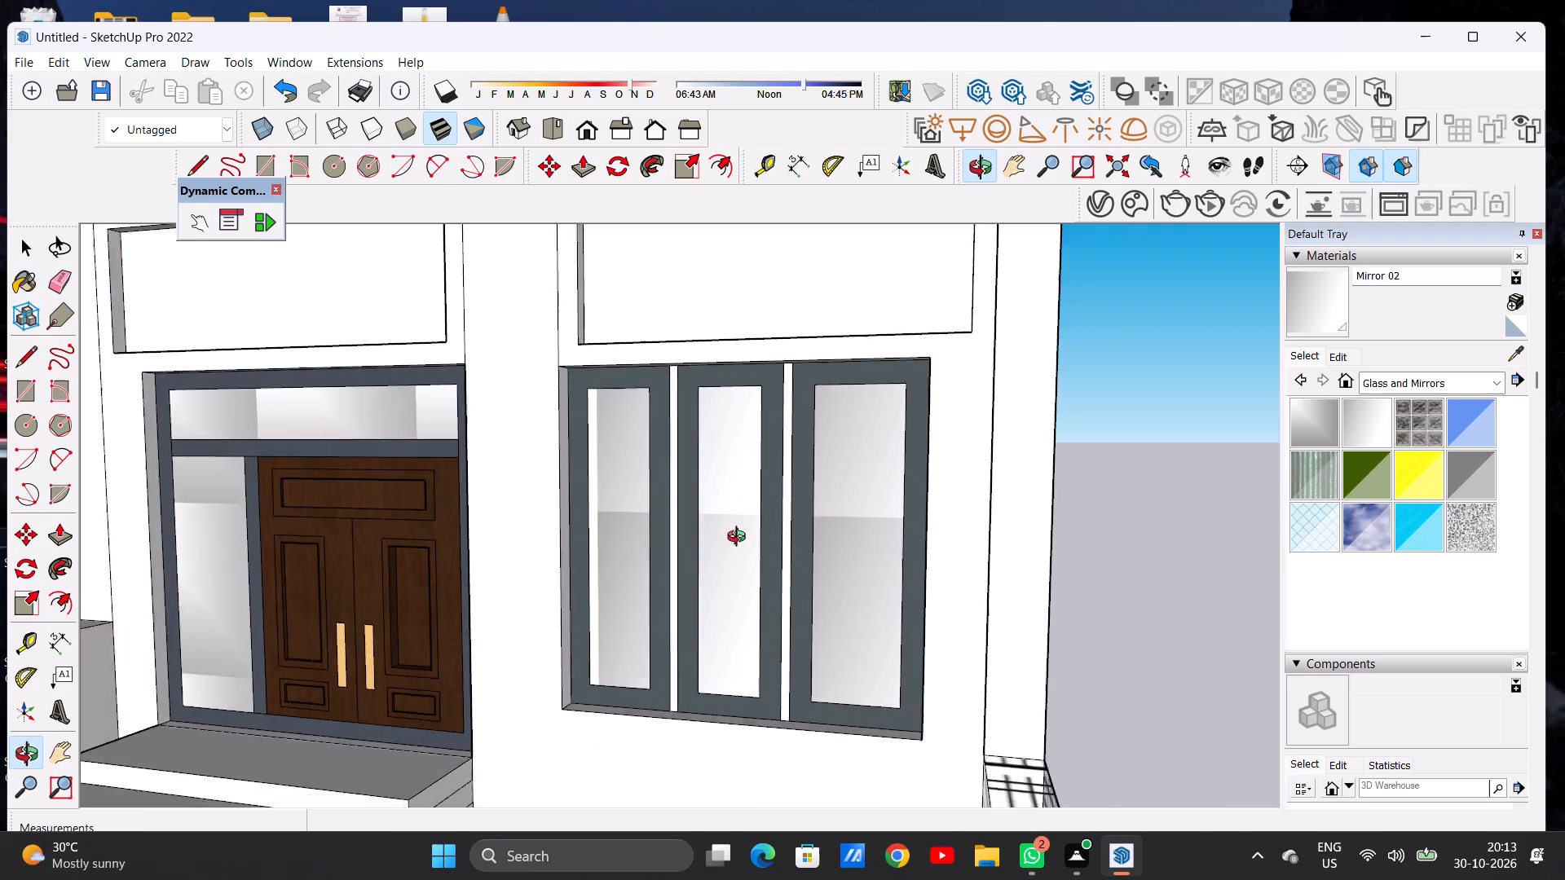
pyautogui.moveTo(740, 539); pyautogui.dragTo(832, 537, button='middle')
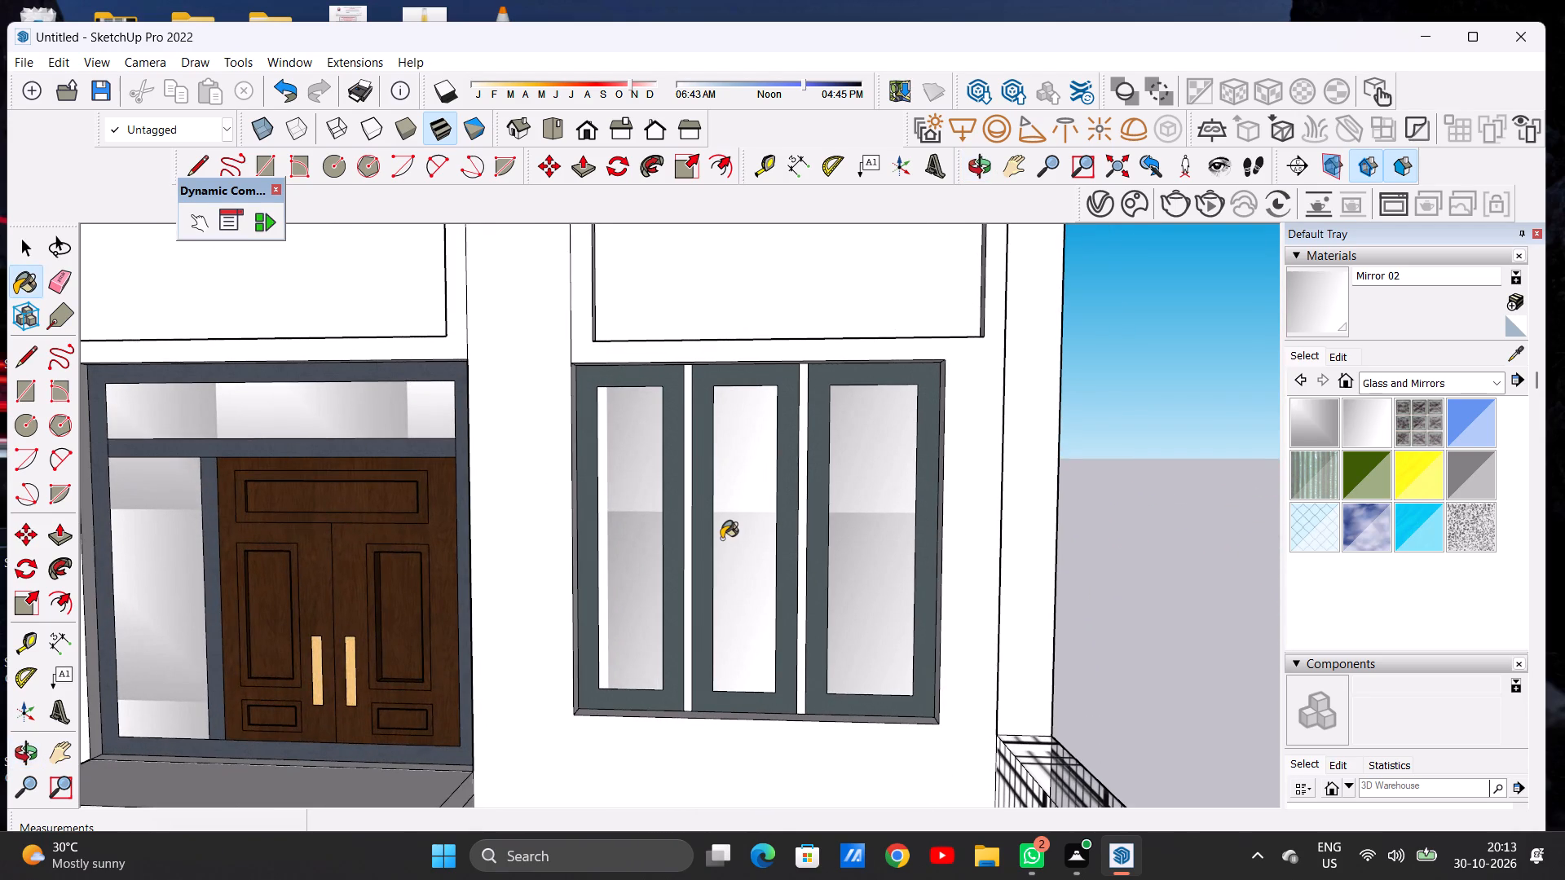
pyautogui.scroll(-13, 732, 554)
pyautogui.moveTo(743, 552); pyautogui.dragTo(765, 539, button='middle')
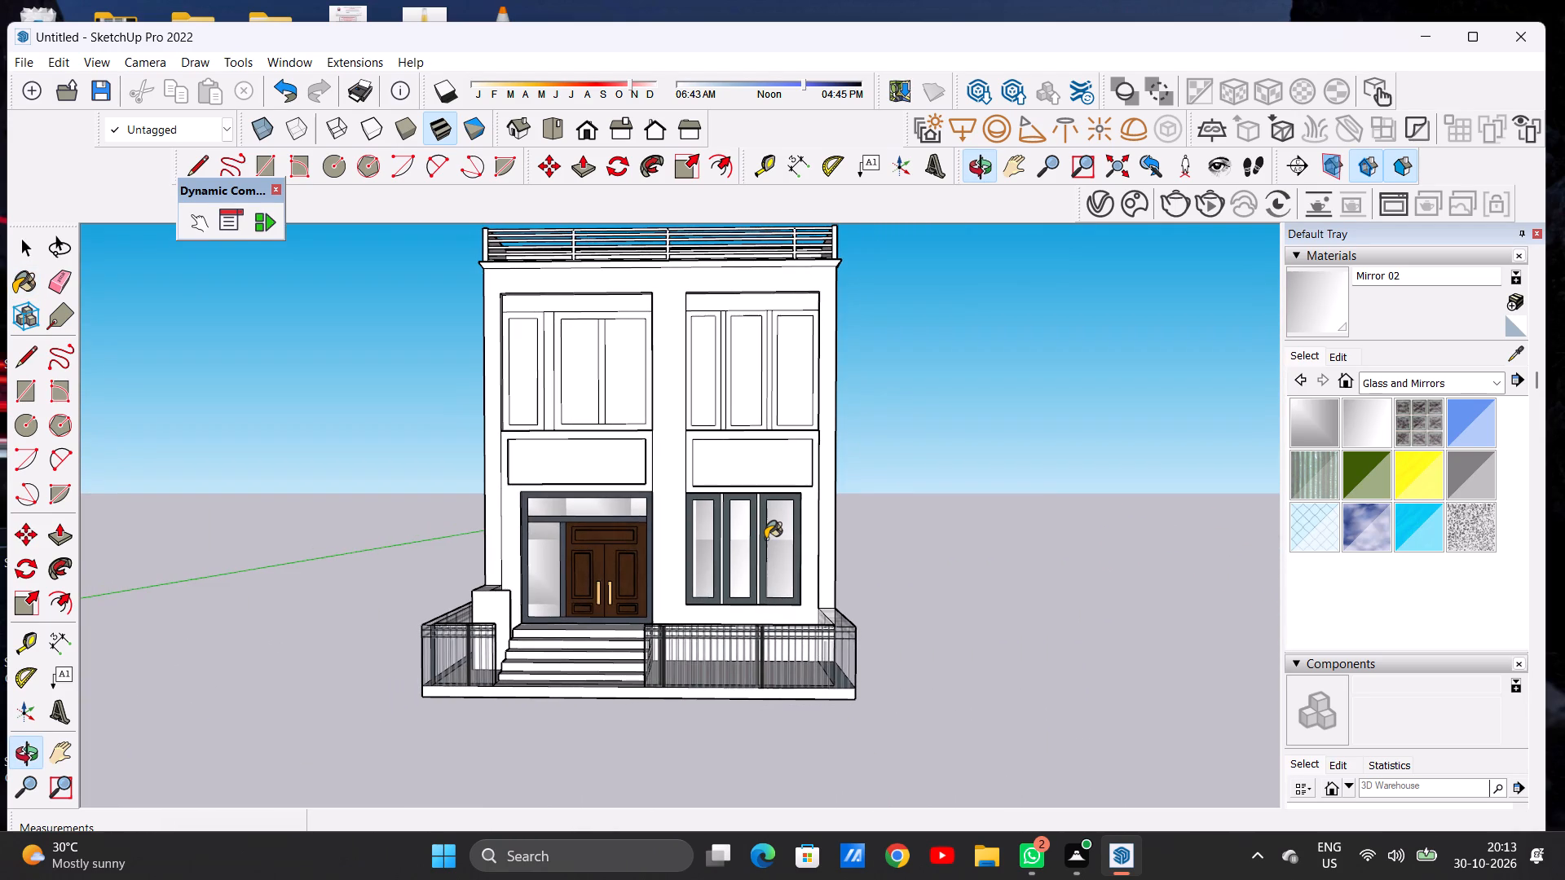
pyautogui.scroll(-4, 765, 539)
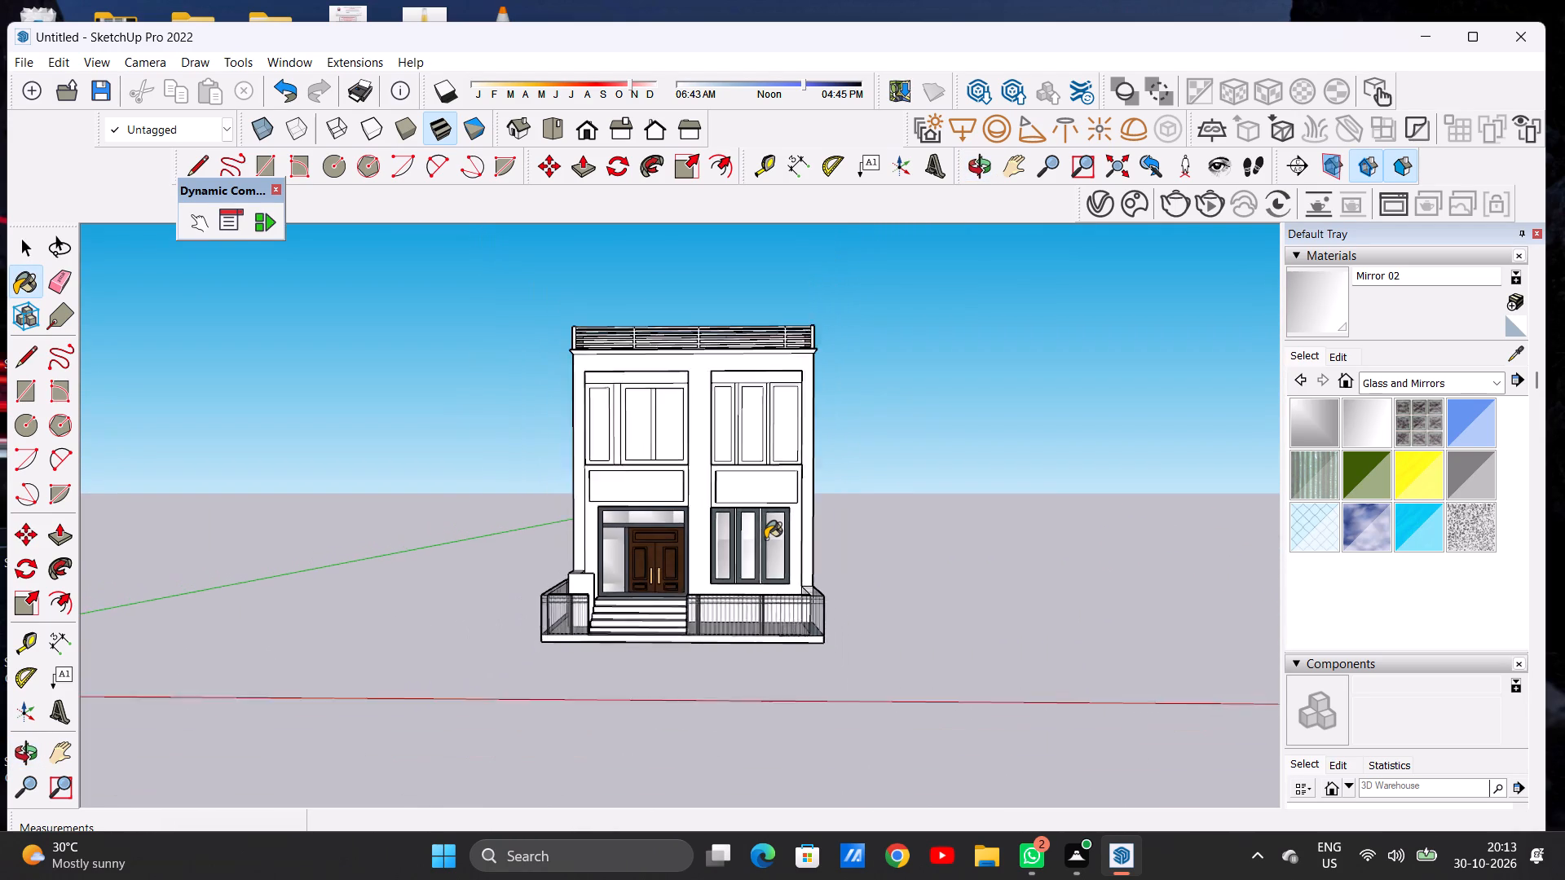
pyautogui.scroll(-1, 765, 539)
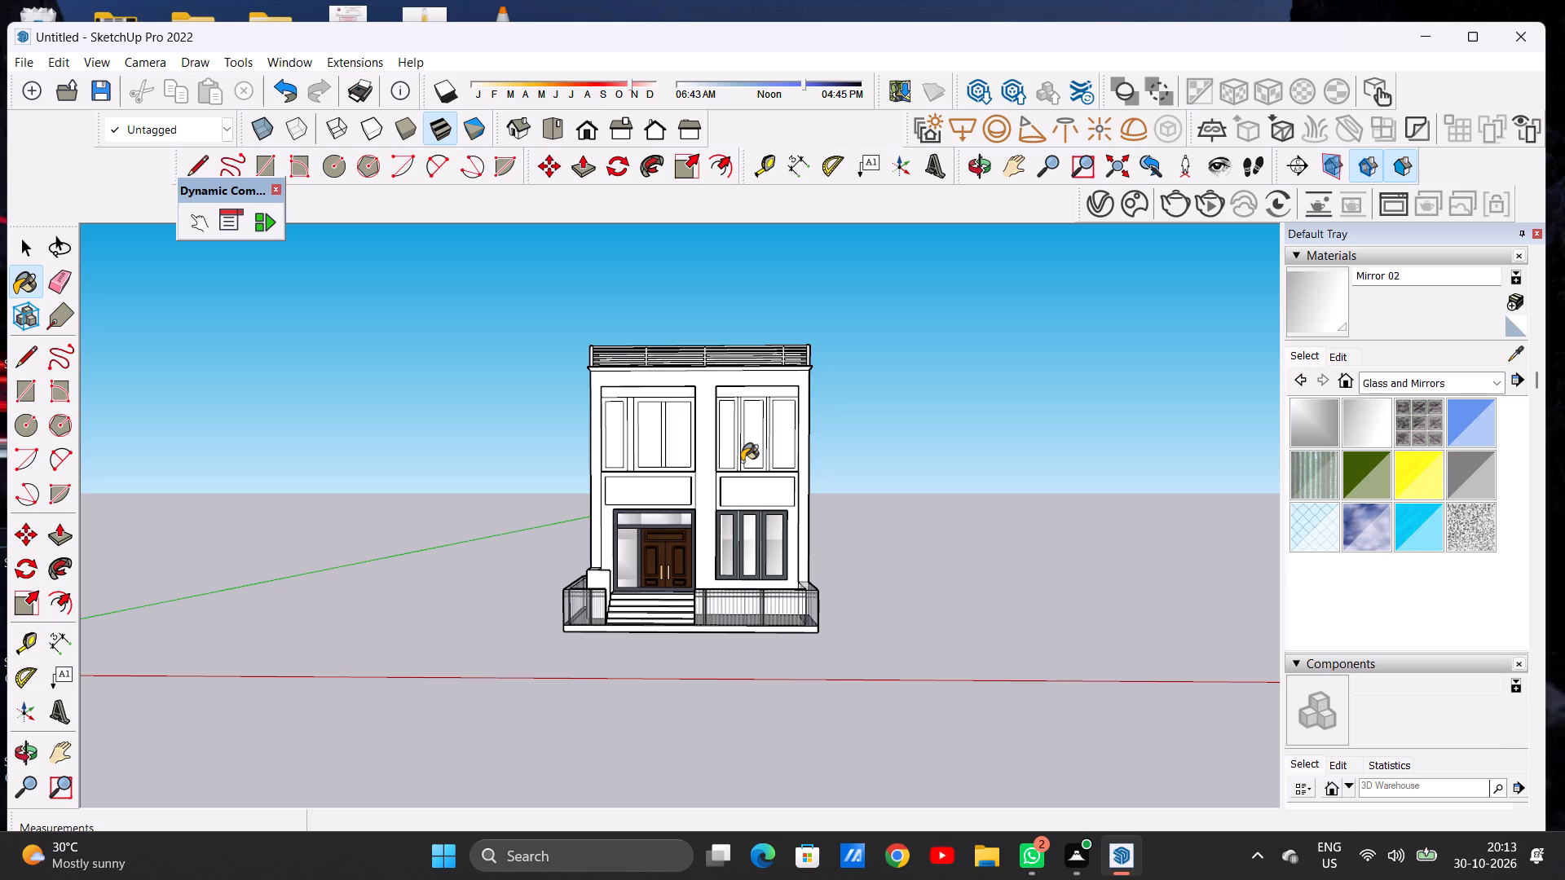
# Paint the left sash frame of the upper-floor window above the mirrored one with Formica Speckled Grey from Synthetic Surfaces.
pyautogui.press('space')
pyautogui.scroll(8, 749, 438)
pyautogui.scroll(-1, 756, 431)
pyautogui.scroll(1, 756, 431)
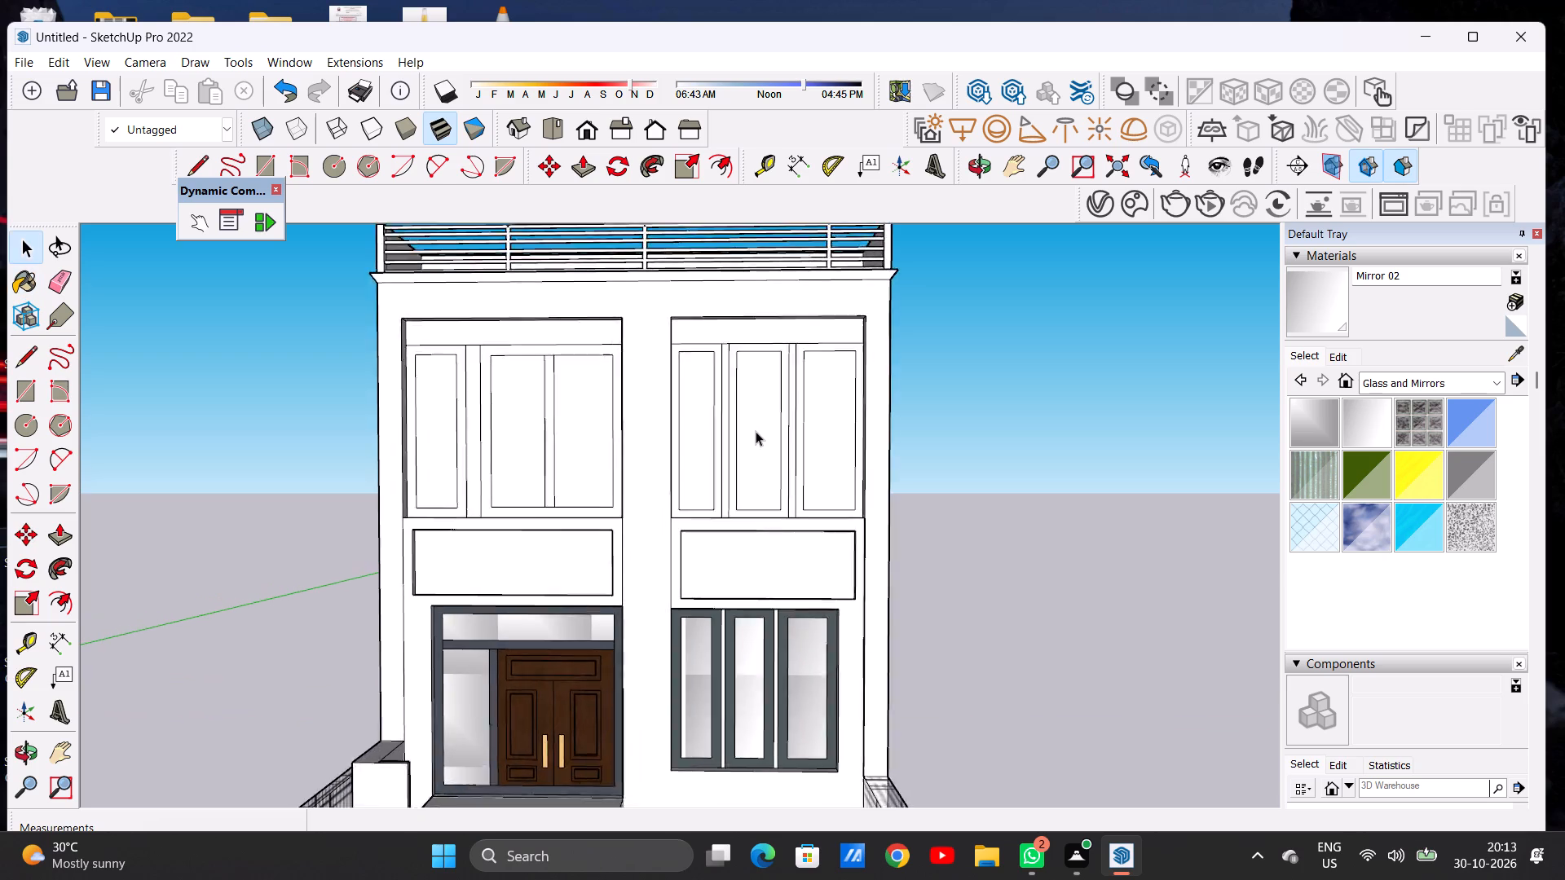
pyautogui.scroll(3, 756, 431)
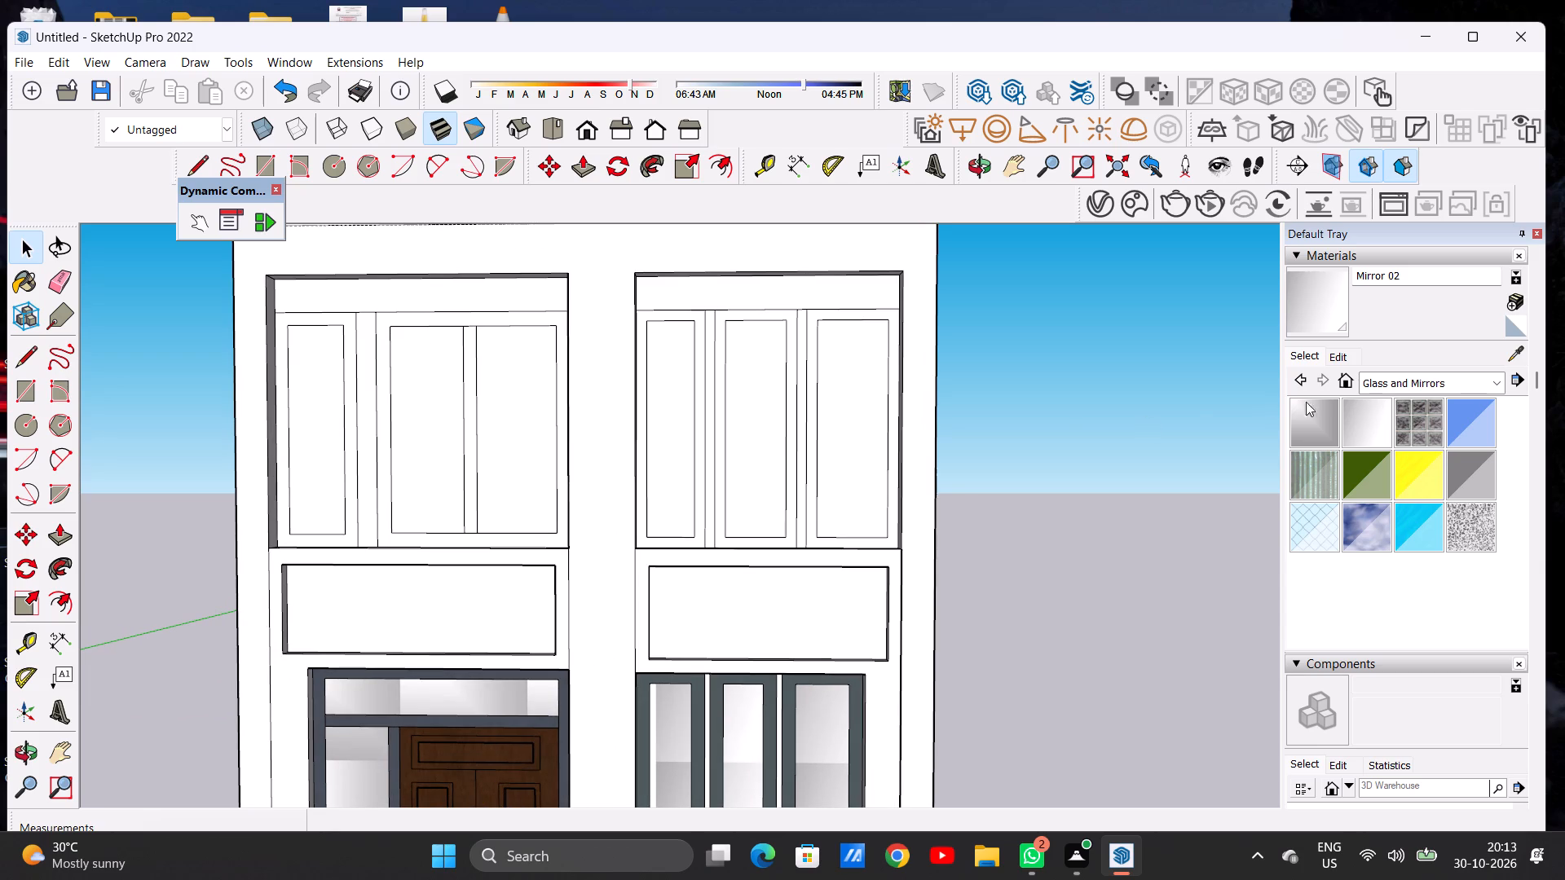
pyautogui.click(1392, 377)
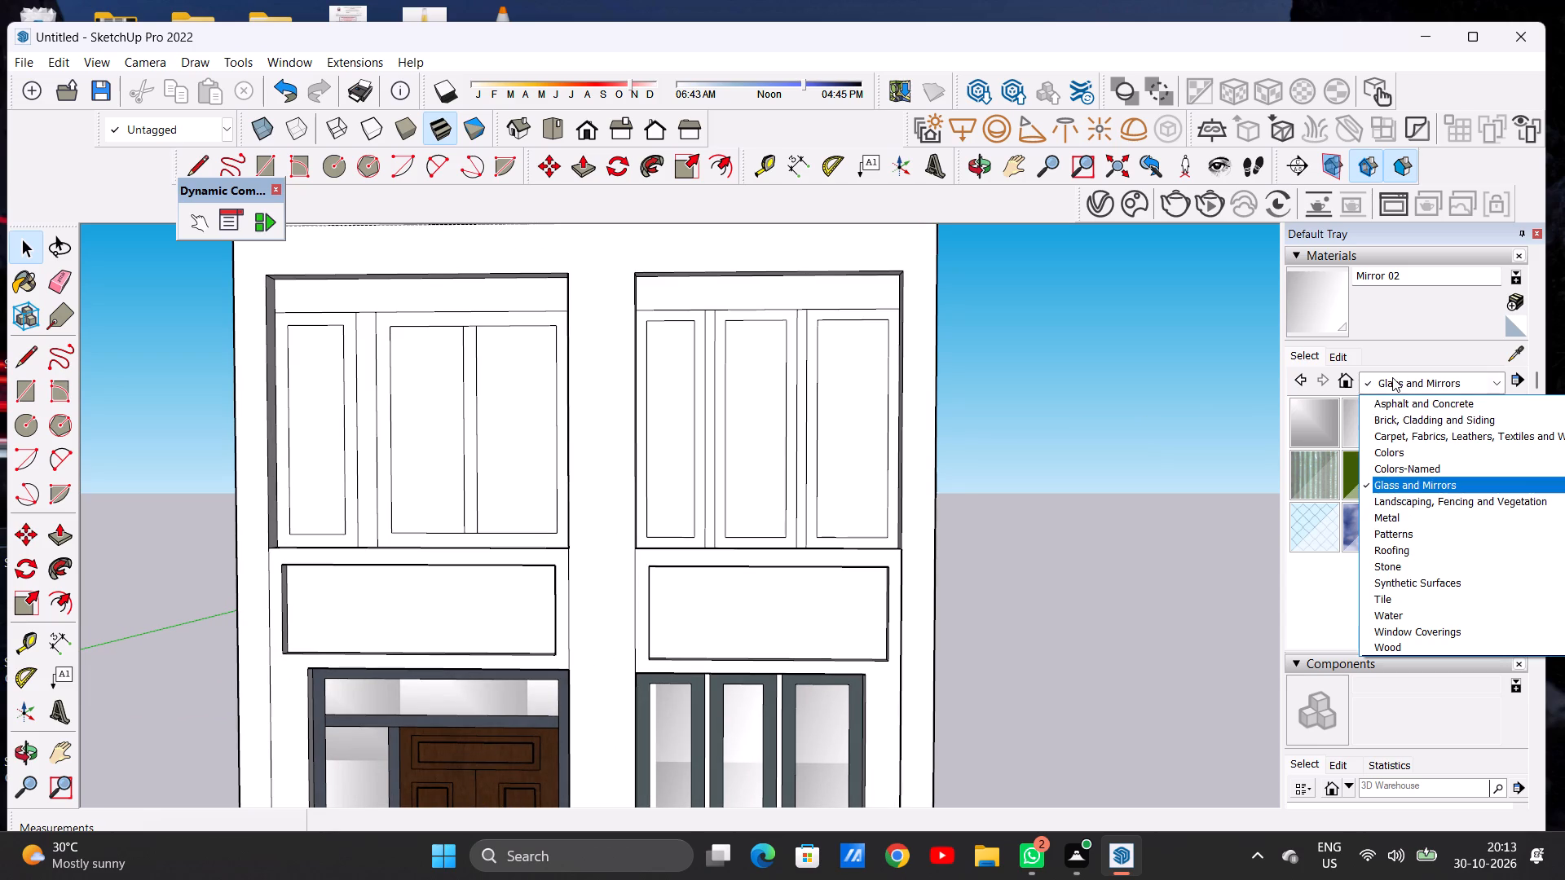
pyautogui.click(1409, 576)
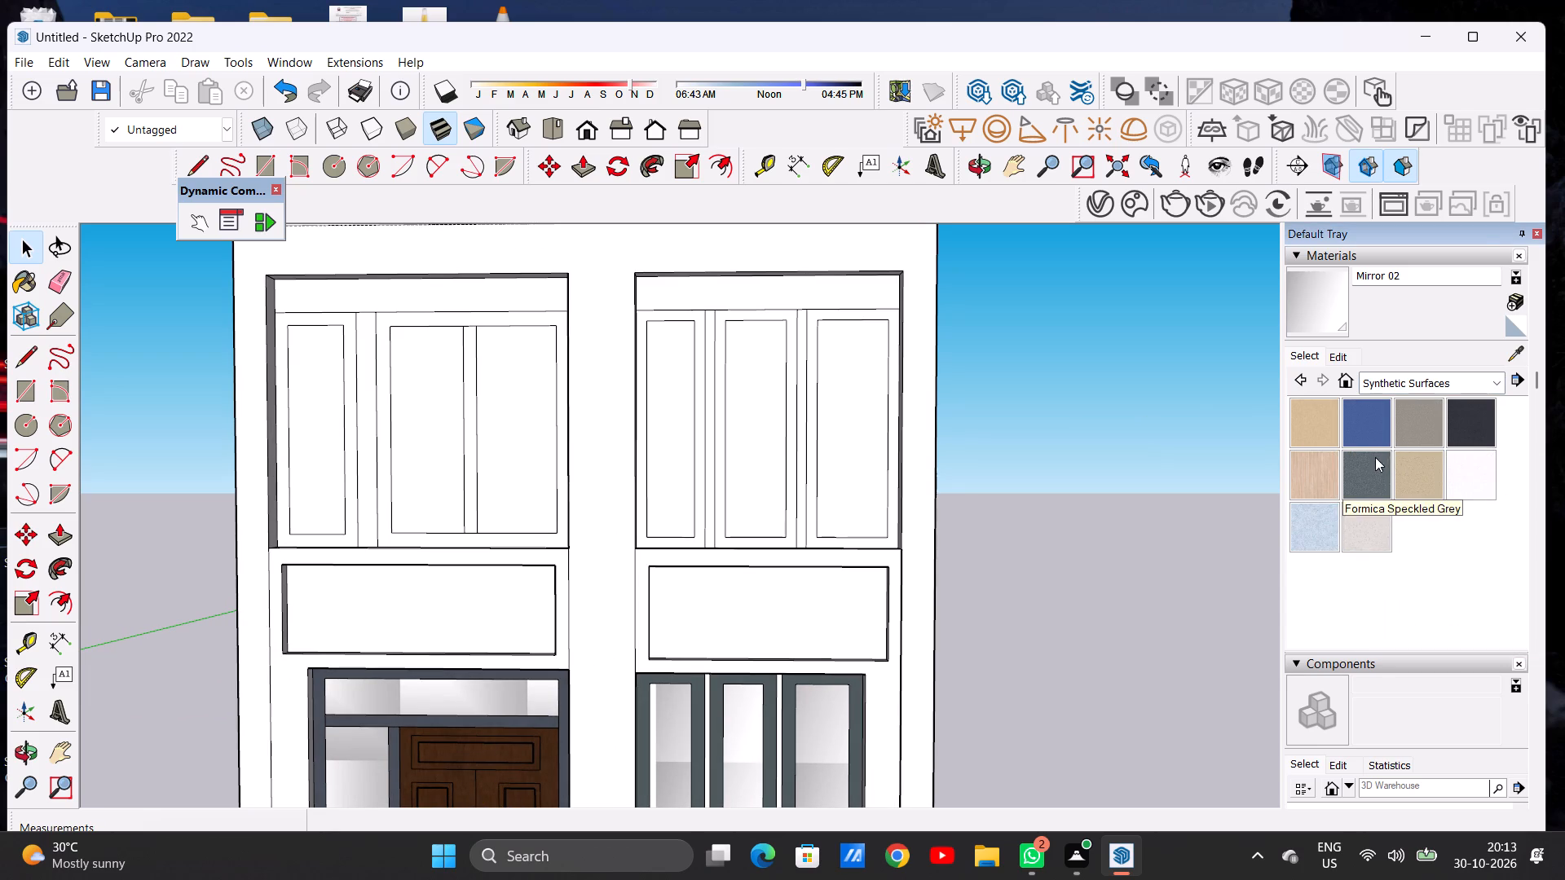
pyautogui.click(1375, 457)
pyautogui.scroll(2, 619, 506)
pyautogui.scroll(-1, 619, 506)
pyautogui.scroll(2, 619, 506)
pyautogui.scroll(9, 700, 491)
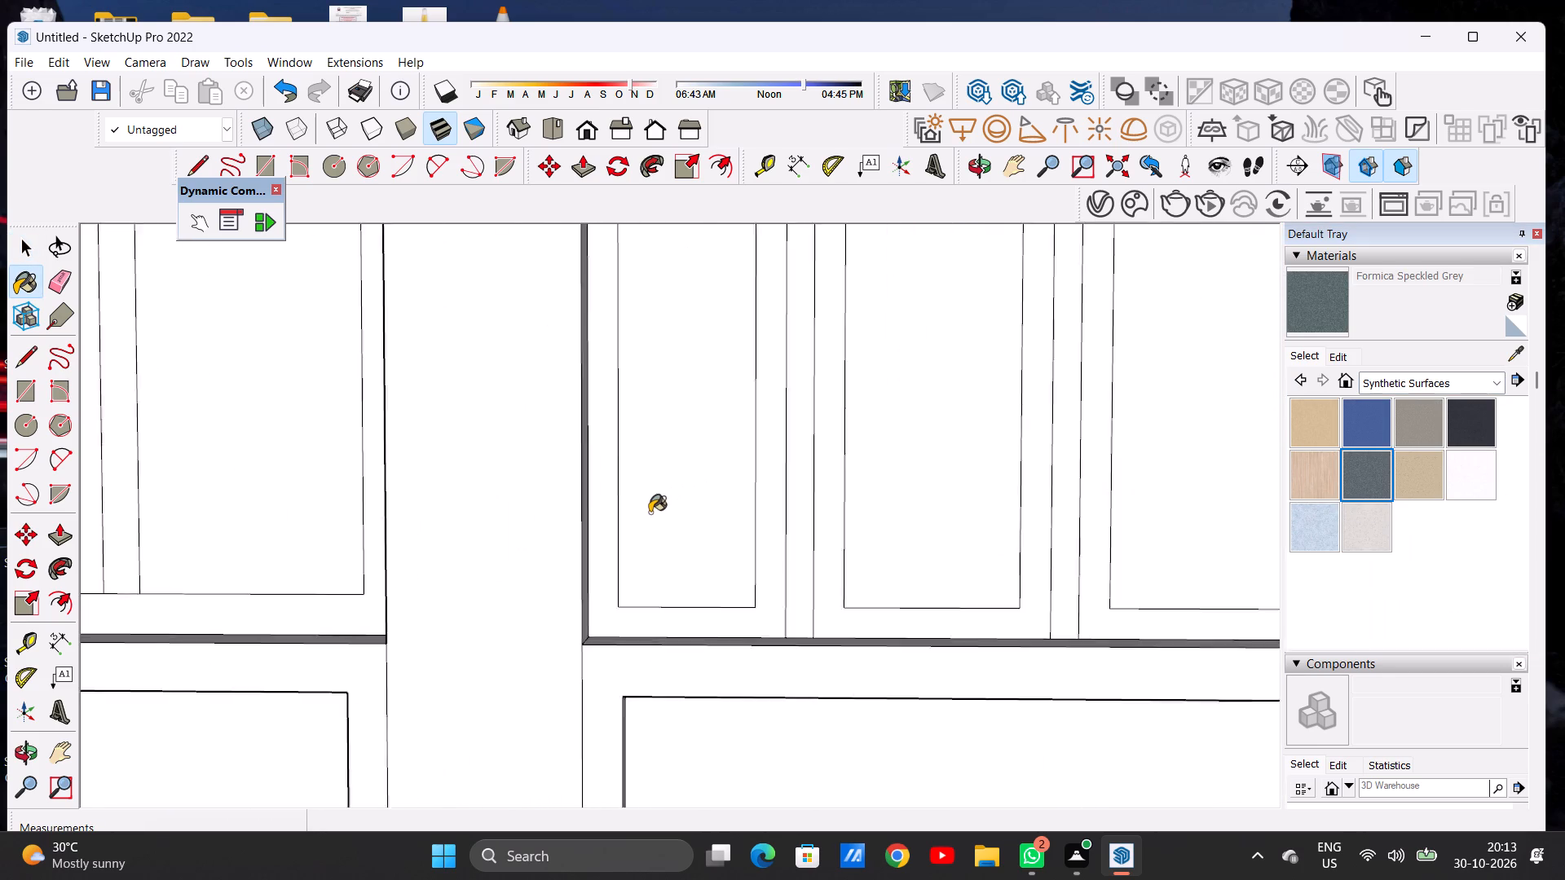
pyautogui.scroll(4, 650, 513)
pyautogui.click(560, 576)
pyautogui.scroll(-7, 690, 519)
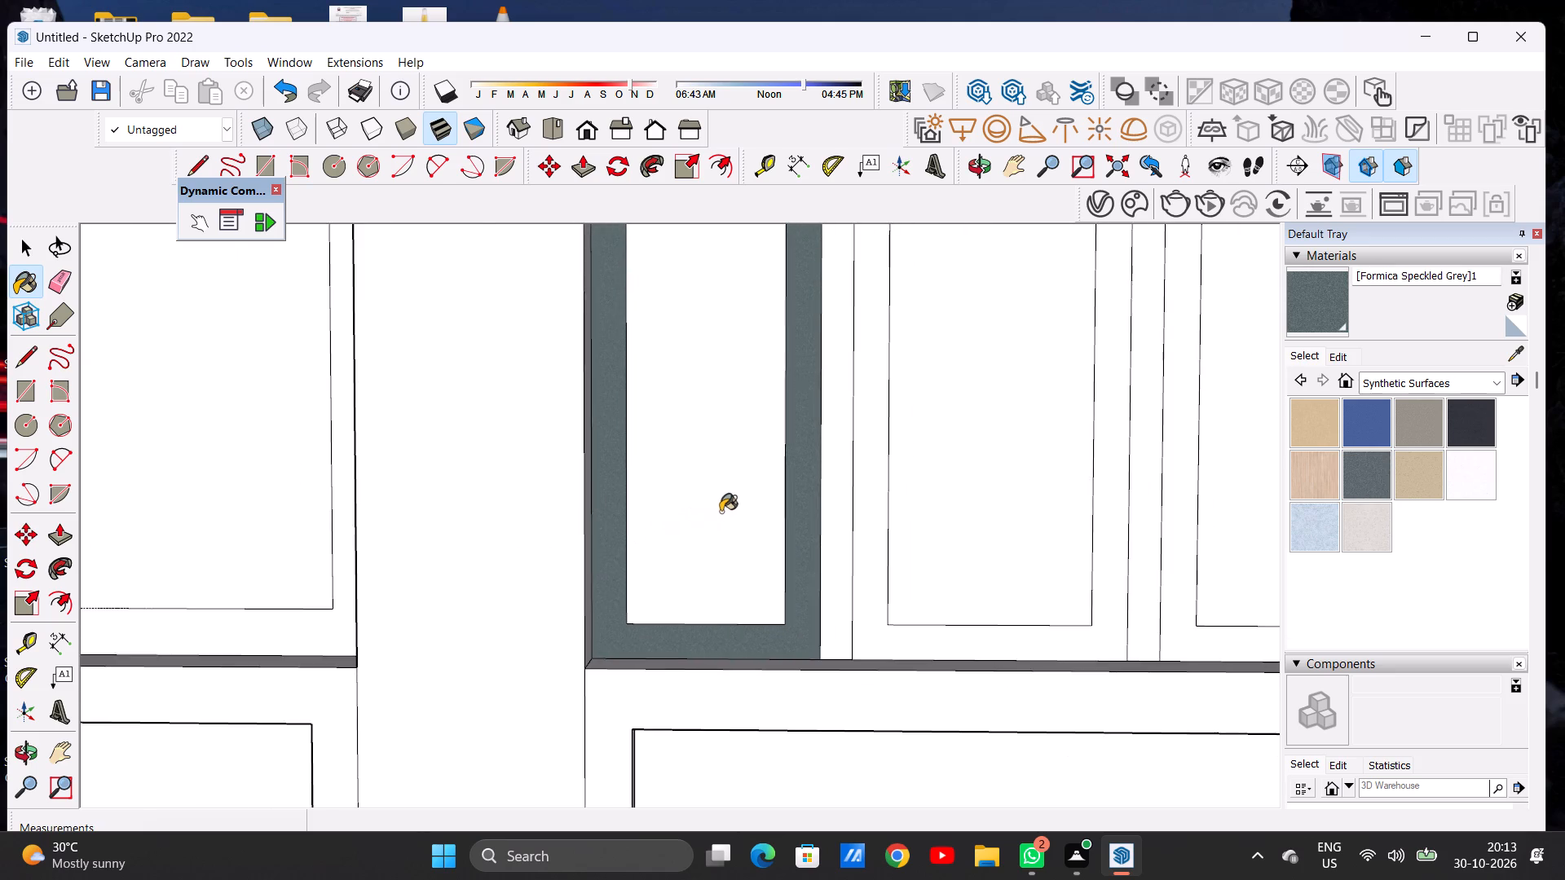
pyautogui.scroll(-9, 721, 512)
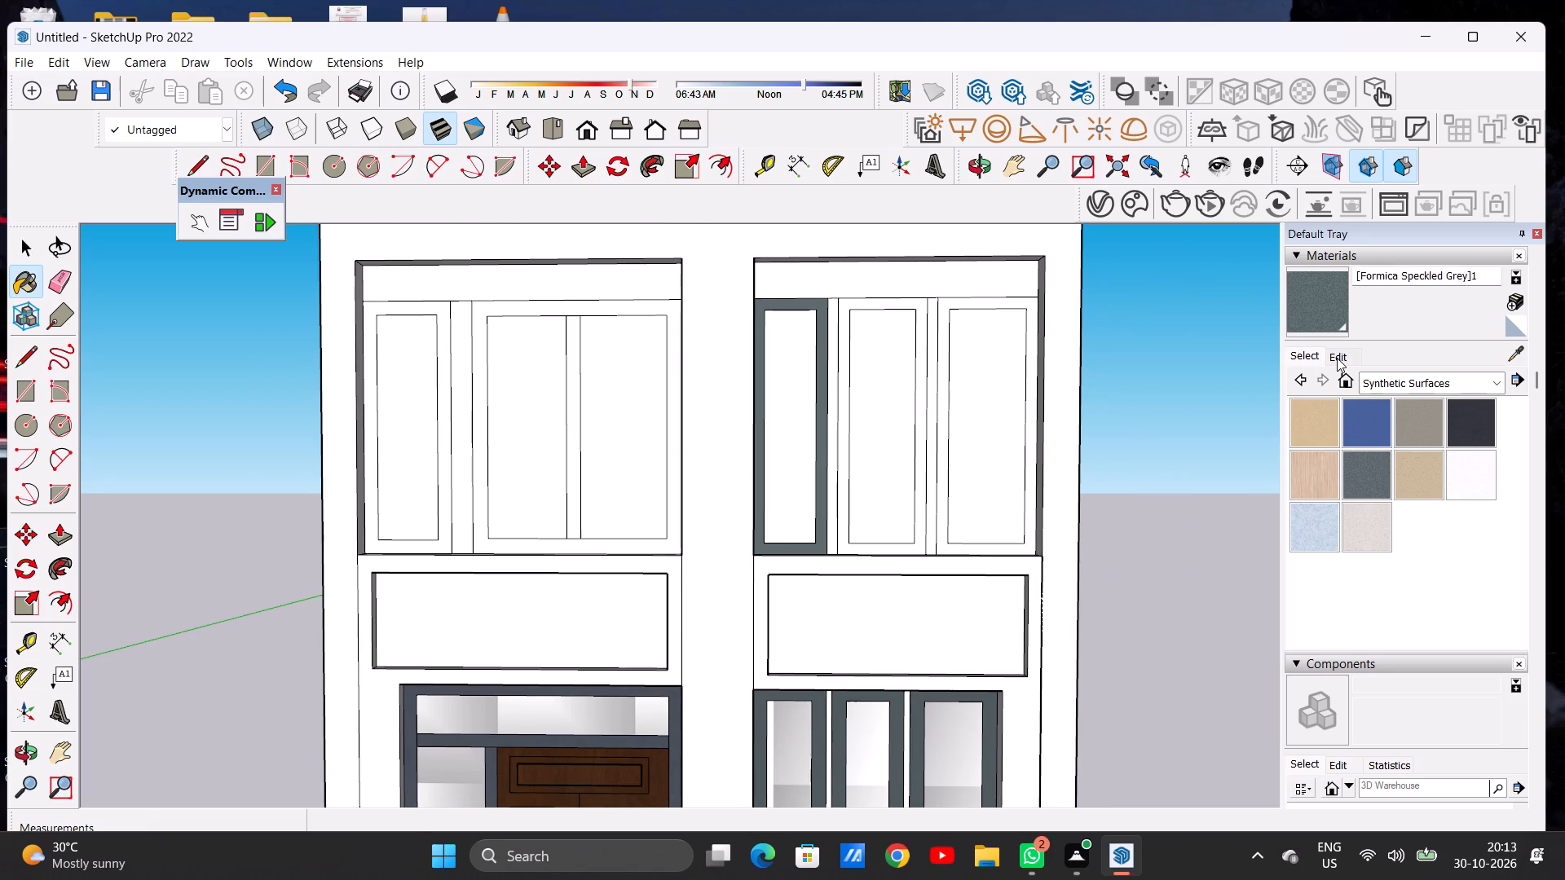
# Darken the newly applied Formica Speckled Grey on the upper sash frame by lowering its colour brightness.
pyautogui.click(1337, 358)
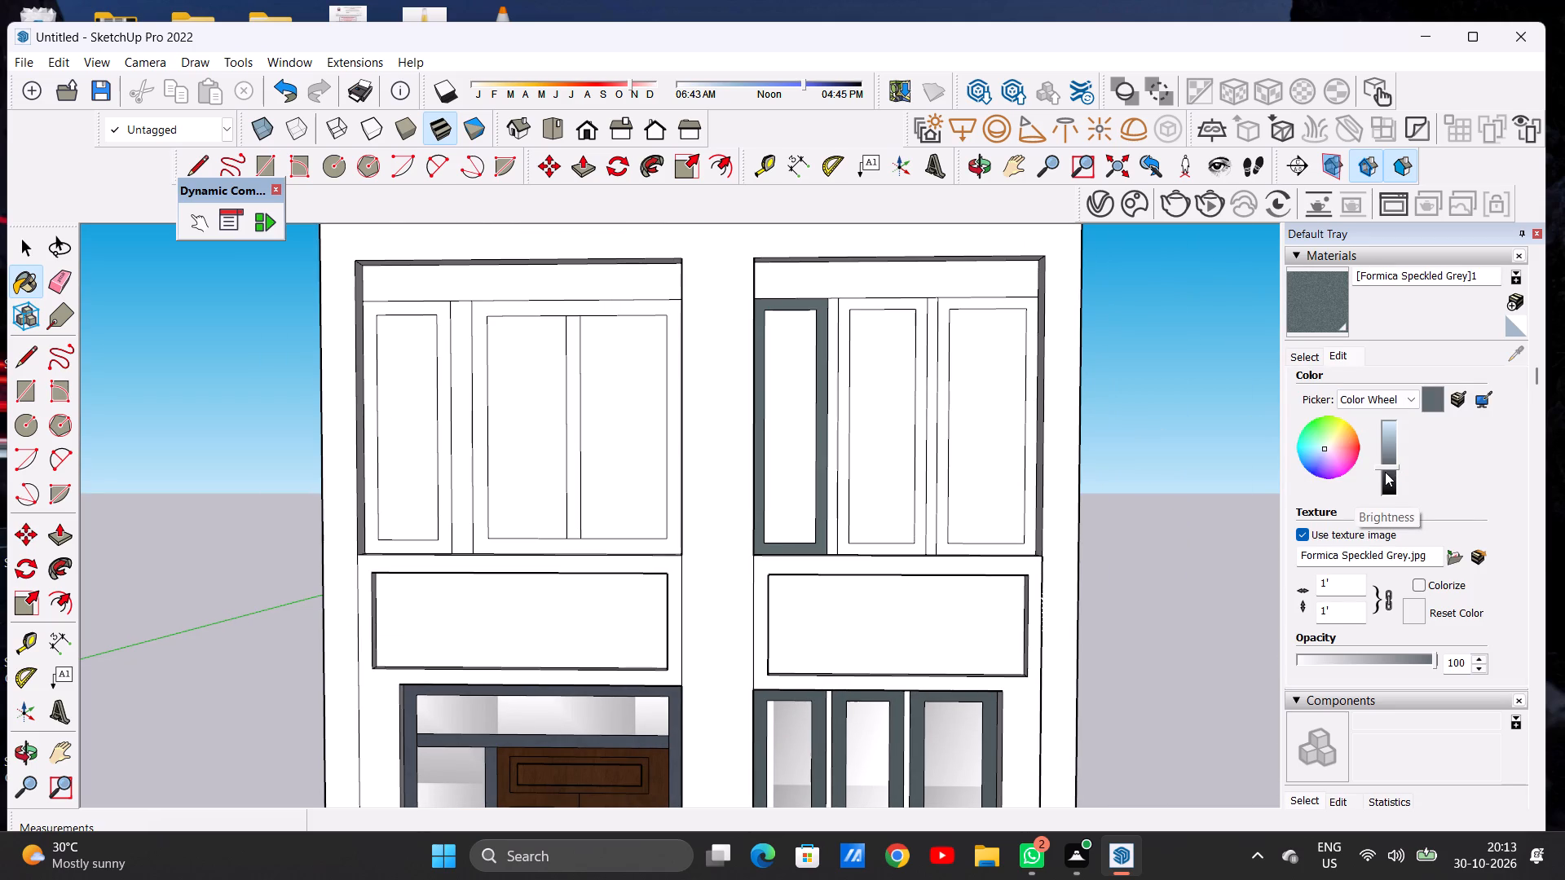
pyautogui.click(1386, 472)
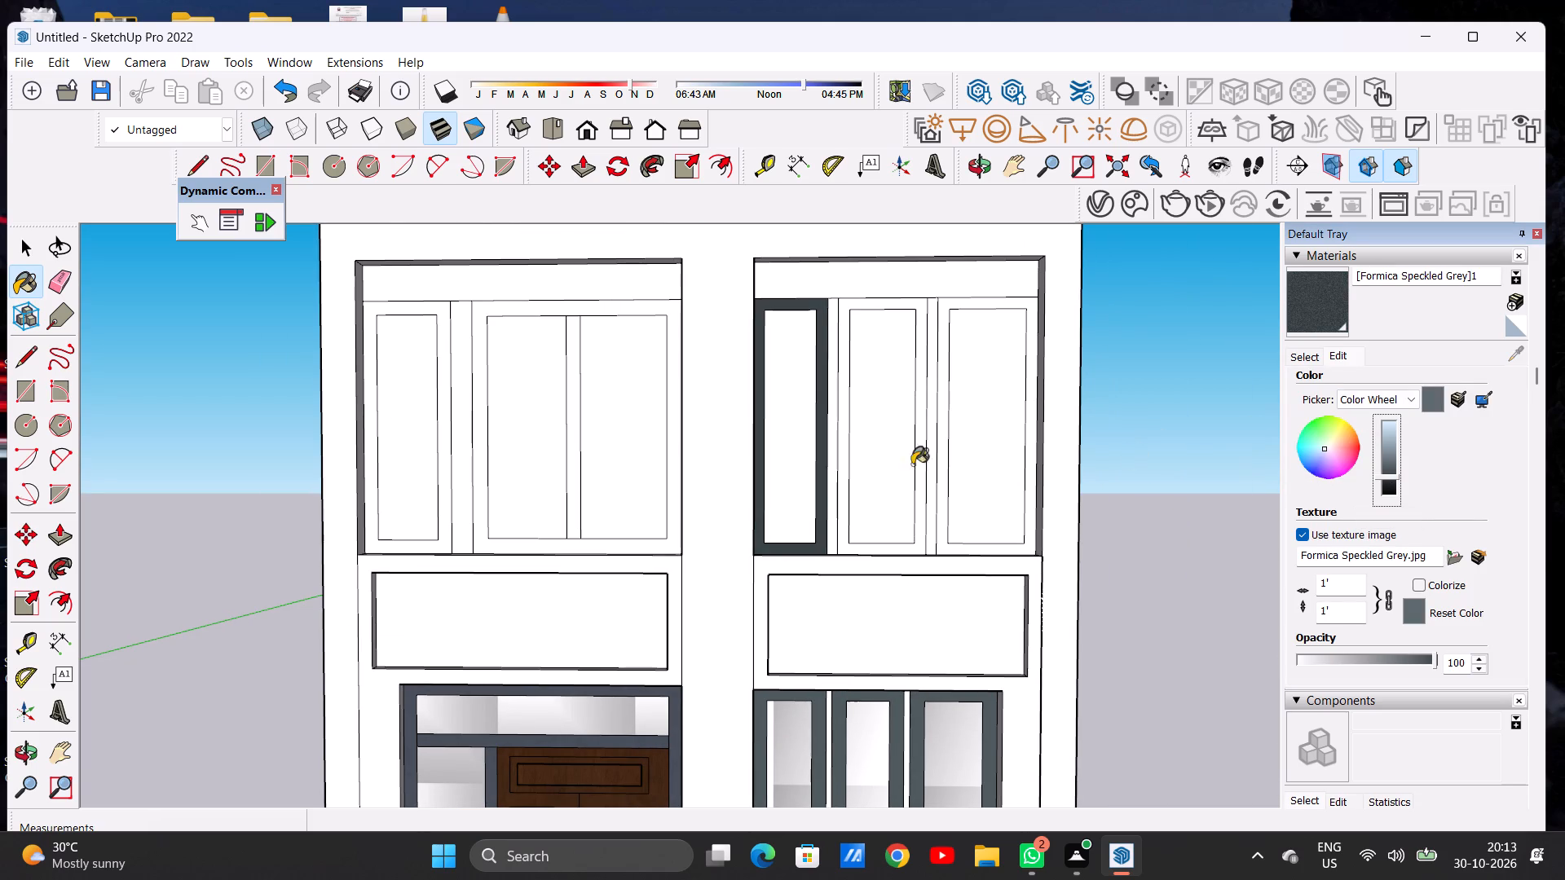
# Paint the middle sash frame of the same upper-floor window with the edited Formica Speckled Grey.
pyautogui.scroll(-6, 868, 460)
pyautogui.scroll(17, 858, 491)
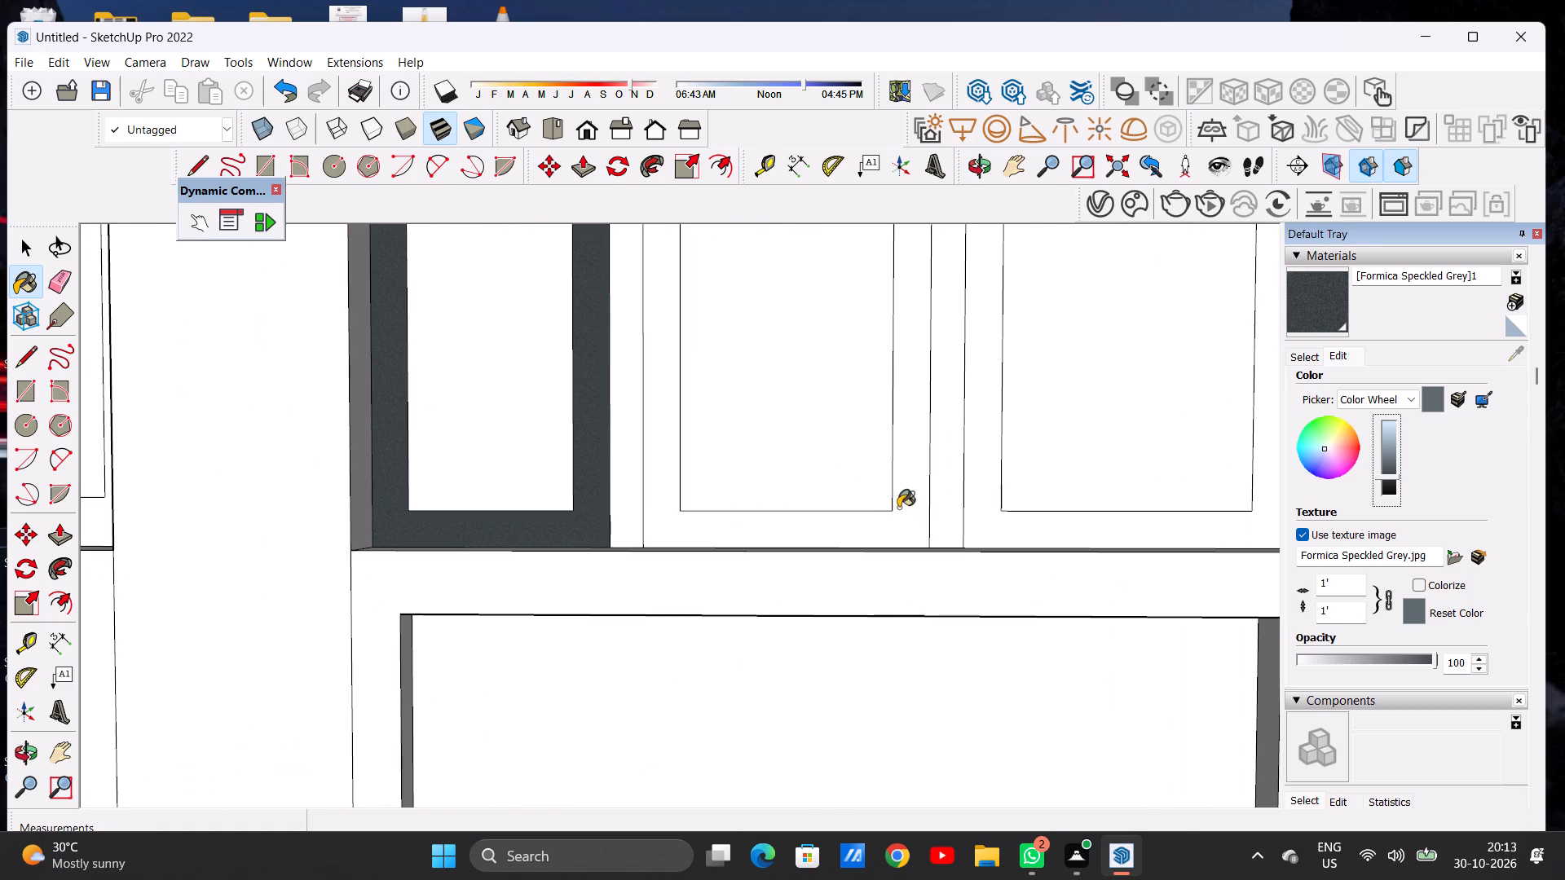
pyautogui.click(898, 508)
pyautogui.scroll(-7, 910, 473)
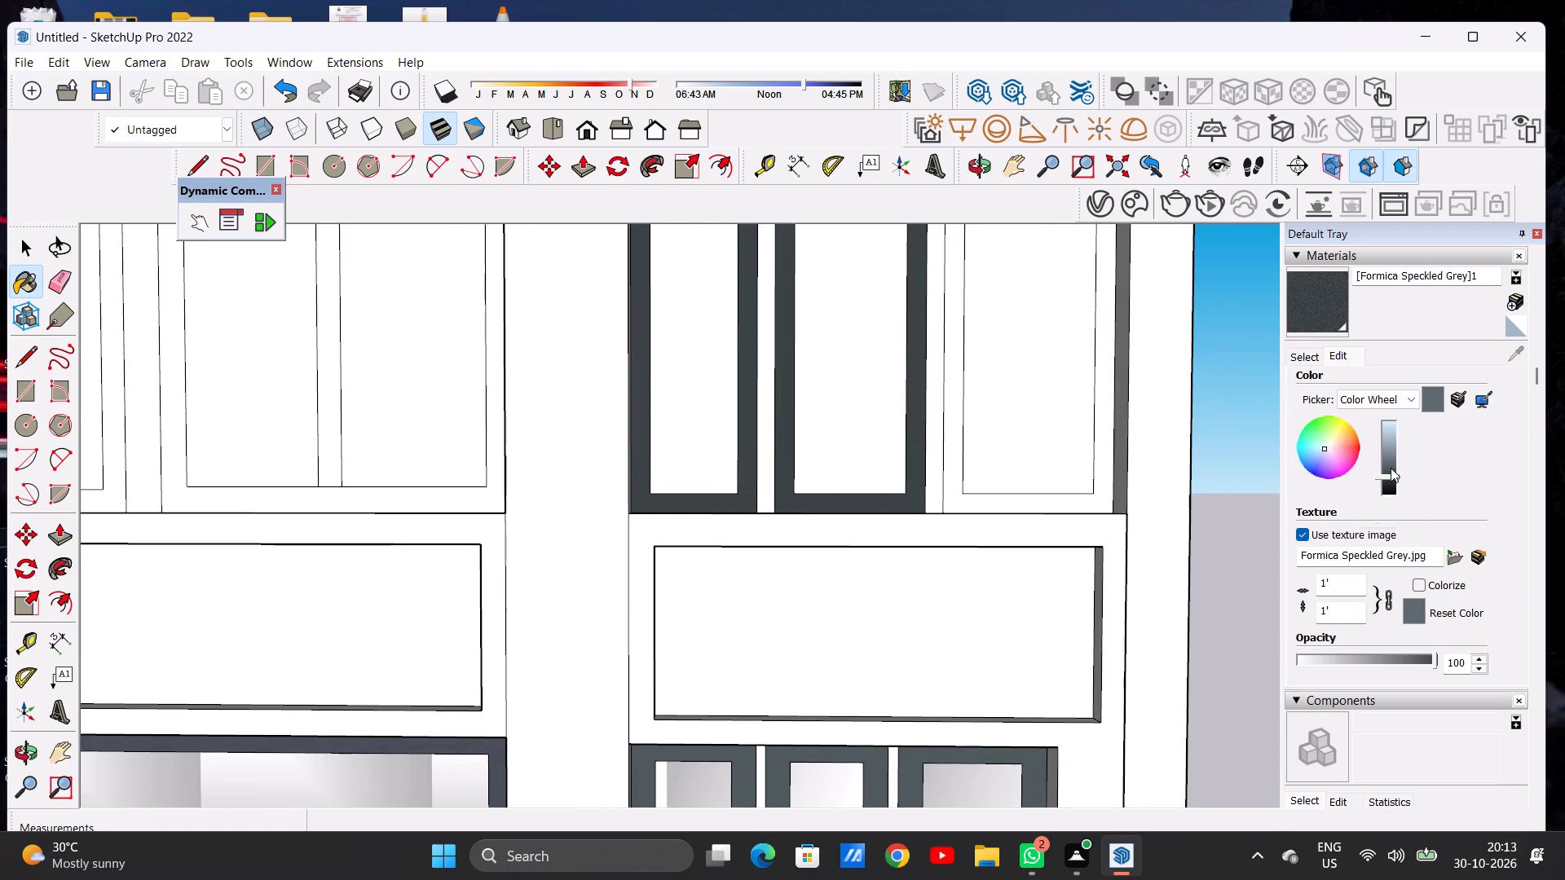
# Lighten the Formica Speckled Grey on the upper sash frames slightly by raising its colour brightness.
pyautogui.click(1391, 468)
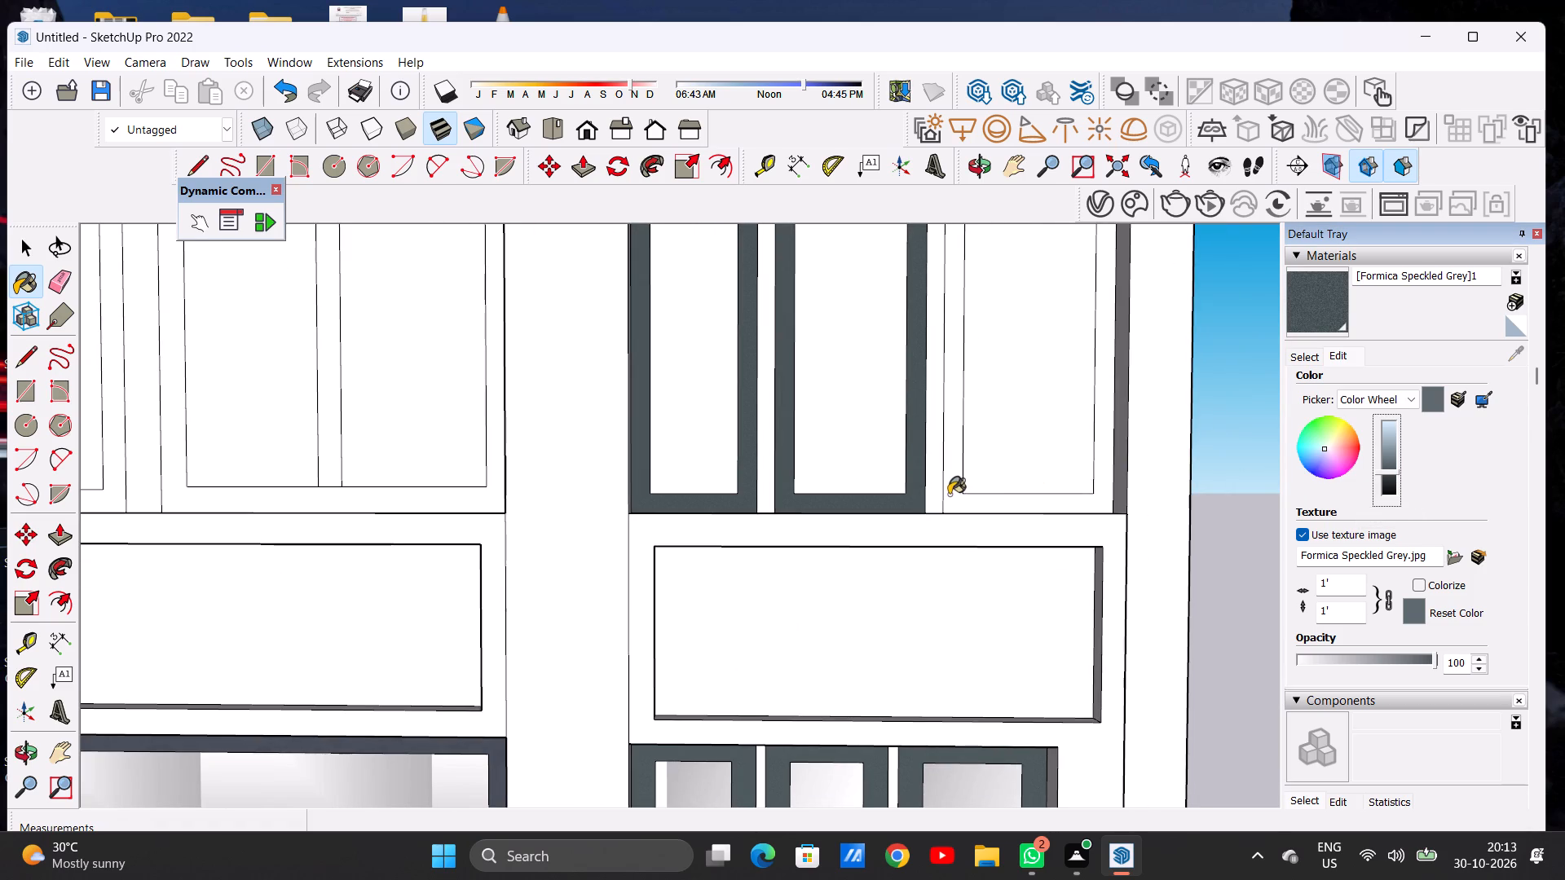
# Paint the right sash frame of the same upper-floor window with the edited Formica Speckled Grey.
pyautogui.click(959, 487)
pyautogui.scroll(-13, 851, 452)
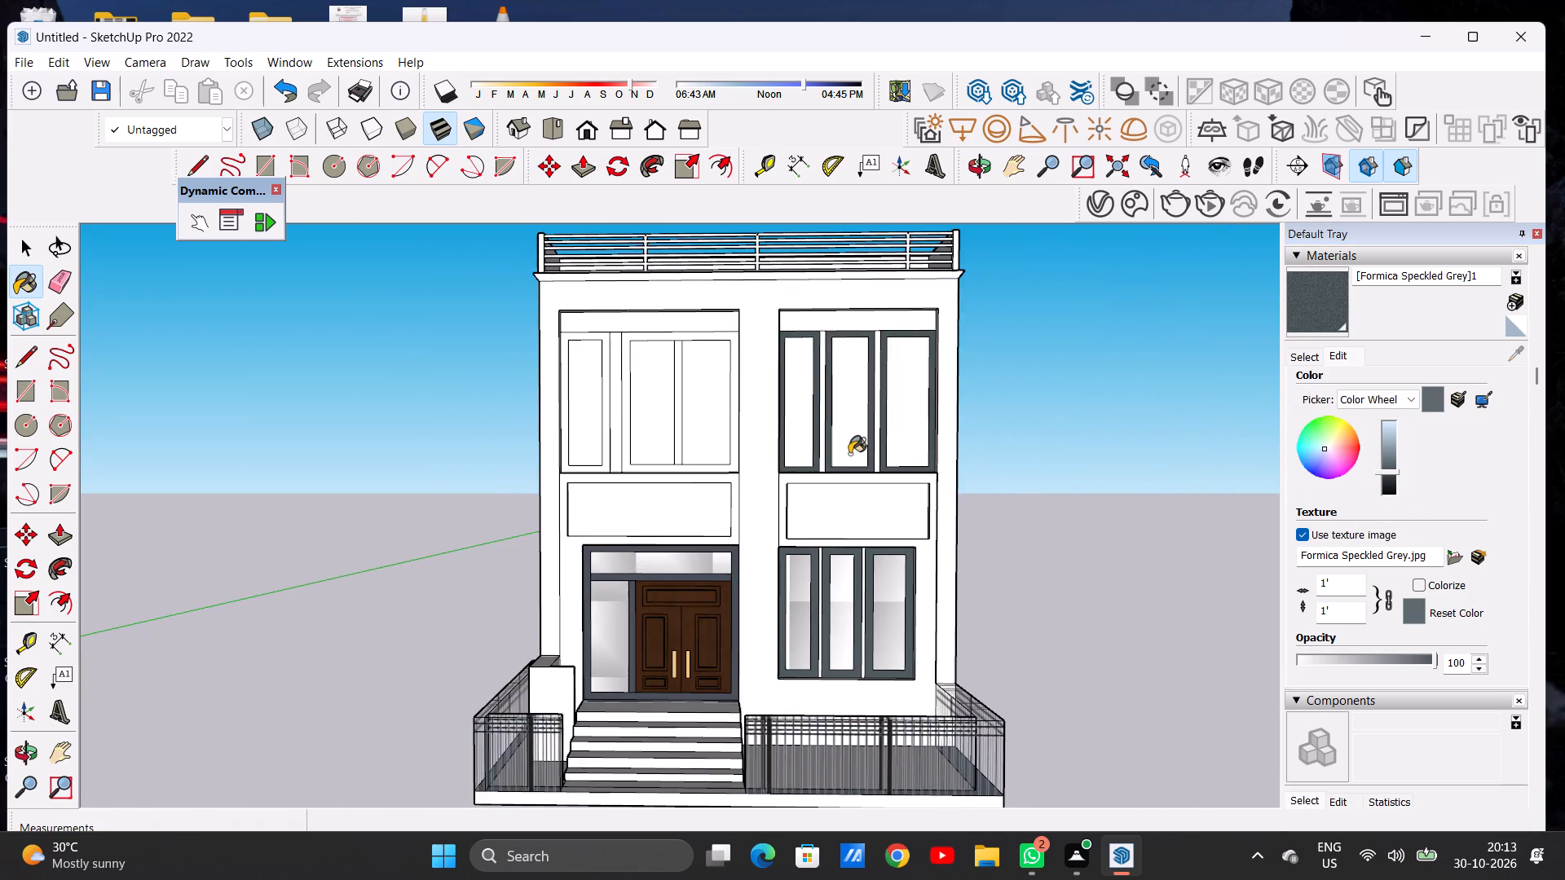
pyautogui.scroll(-4, 849, 454)
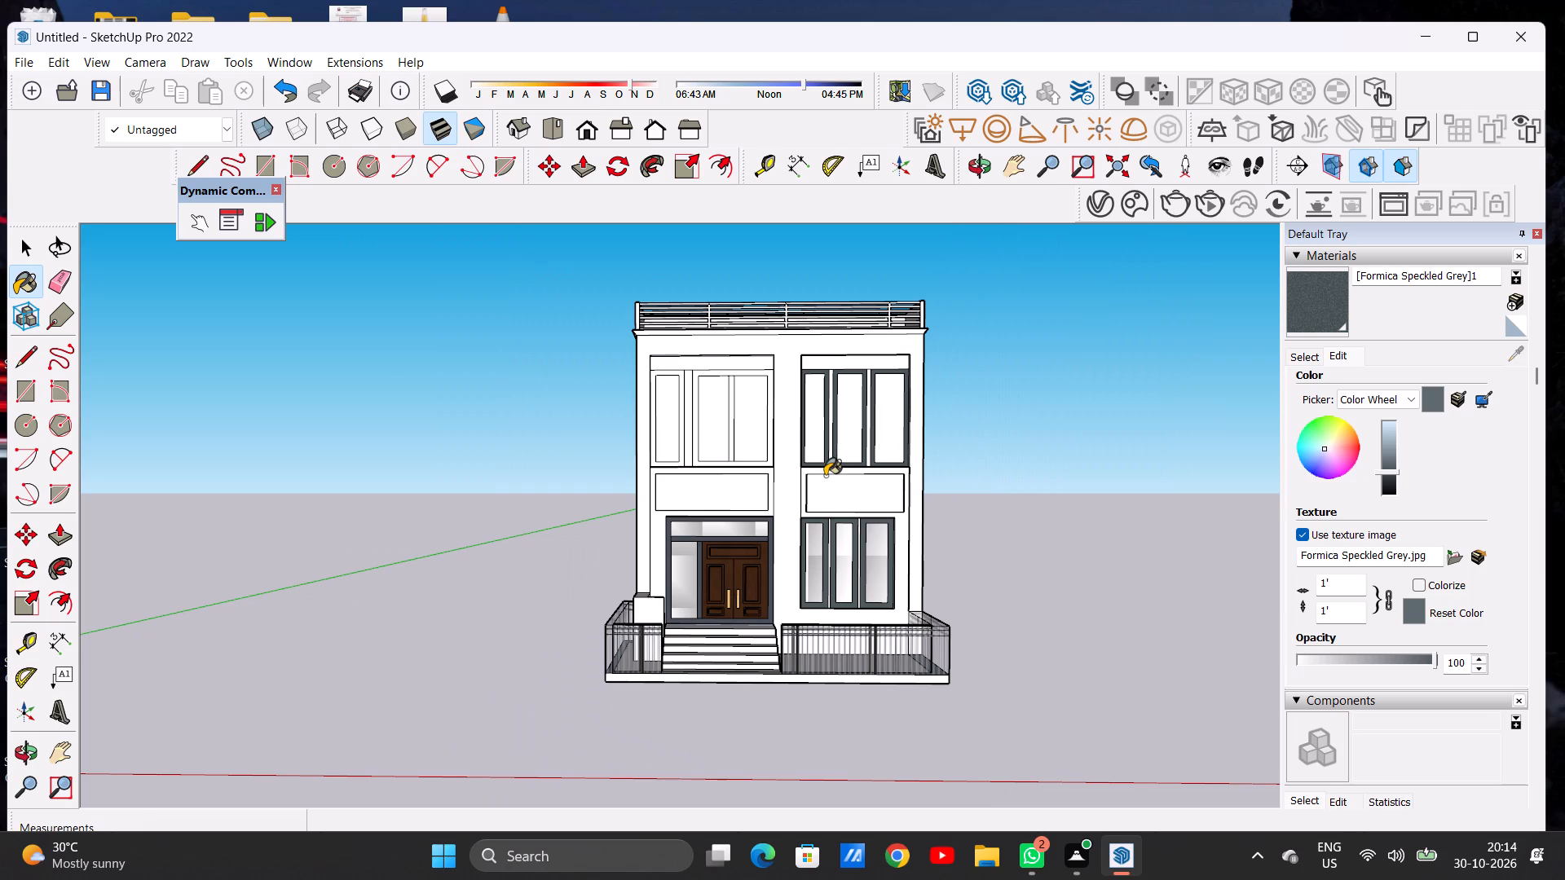
pyautogui.scroll(6, 879, 468)
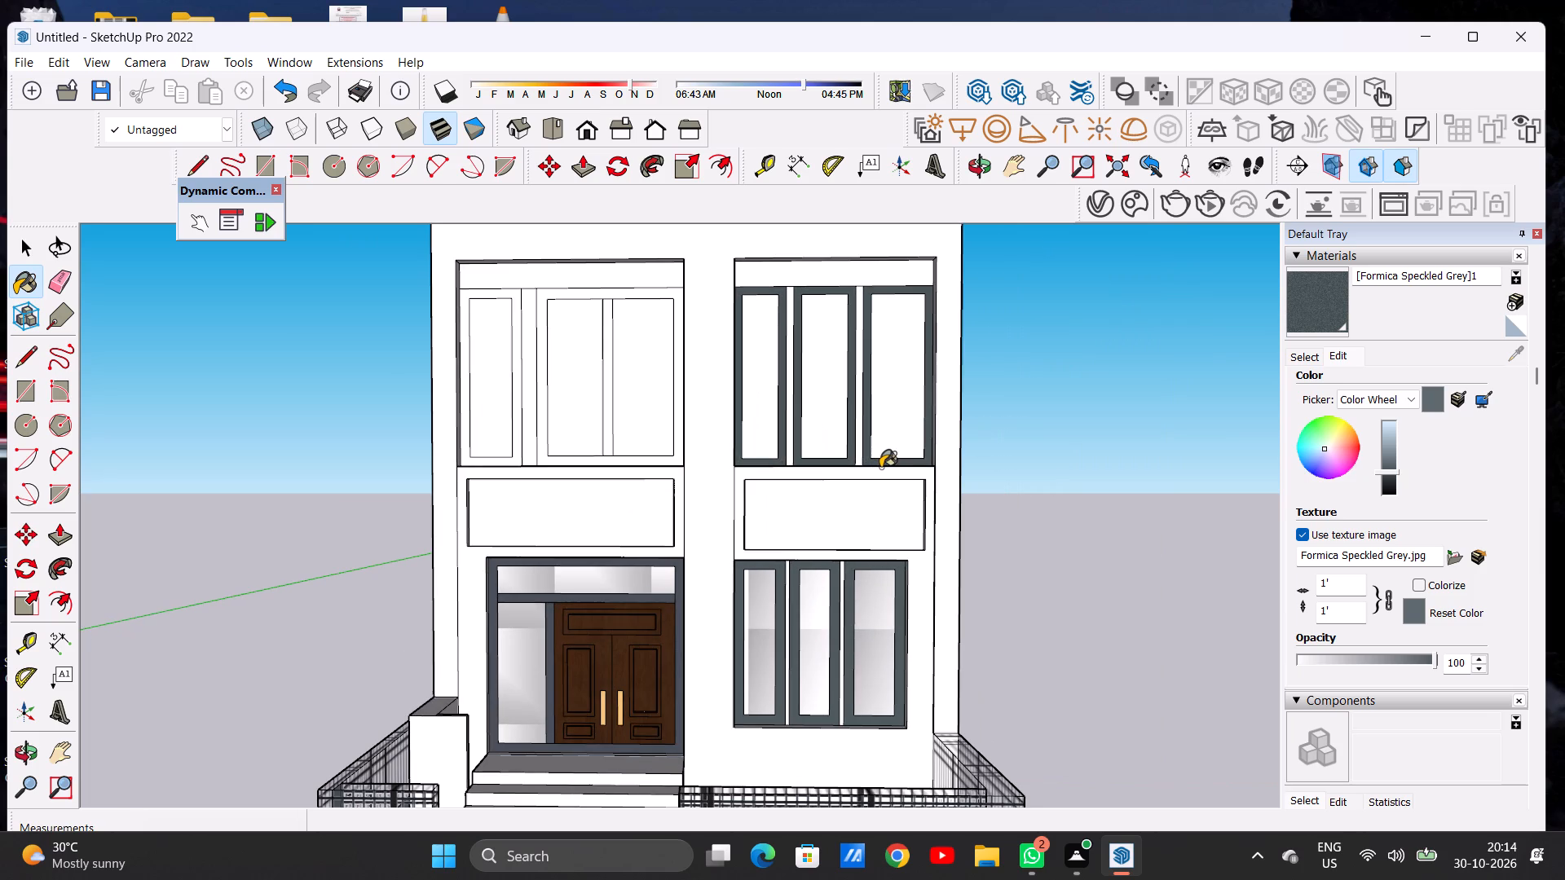
pyautogui.press('space')
# Paint the top panels above both upper-floor windows with Terrazzo Light Blue from Synthetic Surfaces.
pyautogui.scroll(1, 880, 468)
pyautogui.scroll(-8, 880, 468)
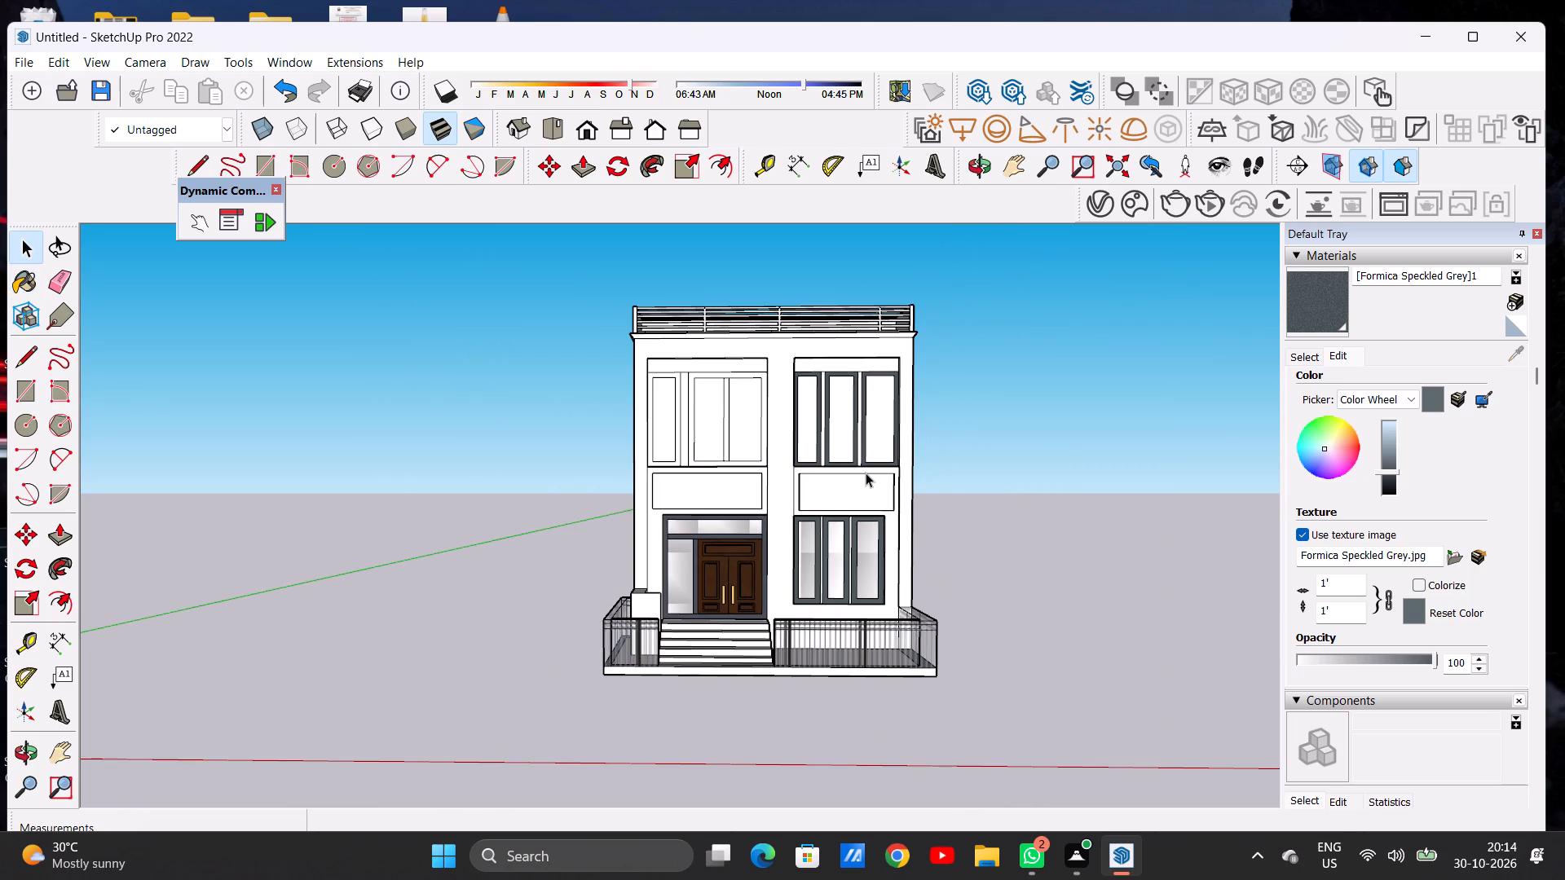
pyautogui.scroll(3, 888, 434)
pyautogui.scroll(-1, 888, 434)
pyautogui.scroll(2, 884, 429)
pyautogui.scroll(-1, 861, 362)
pyautogui.scroll(3, 862, 359)
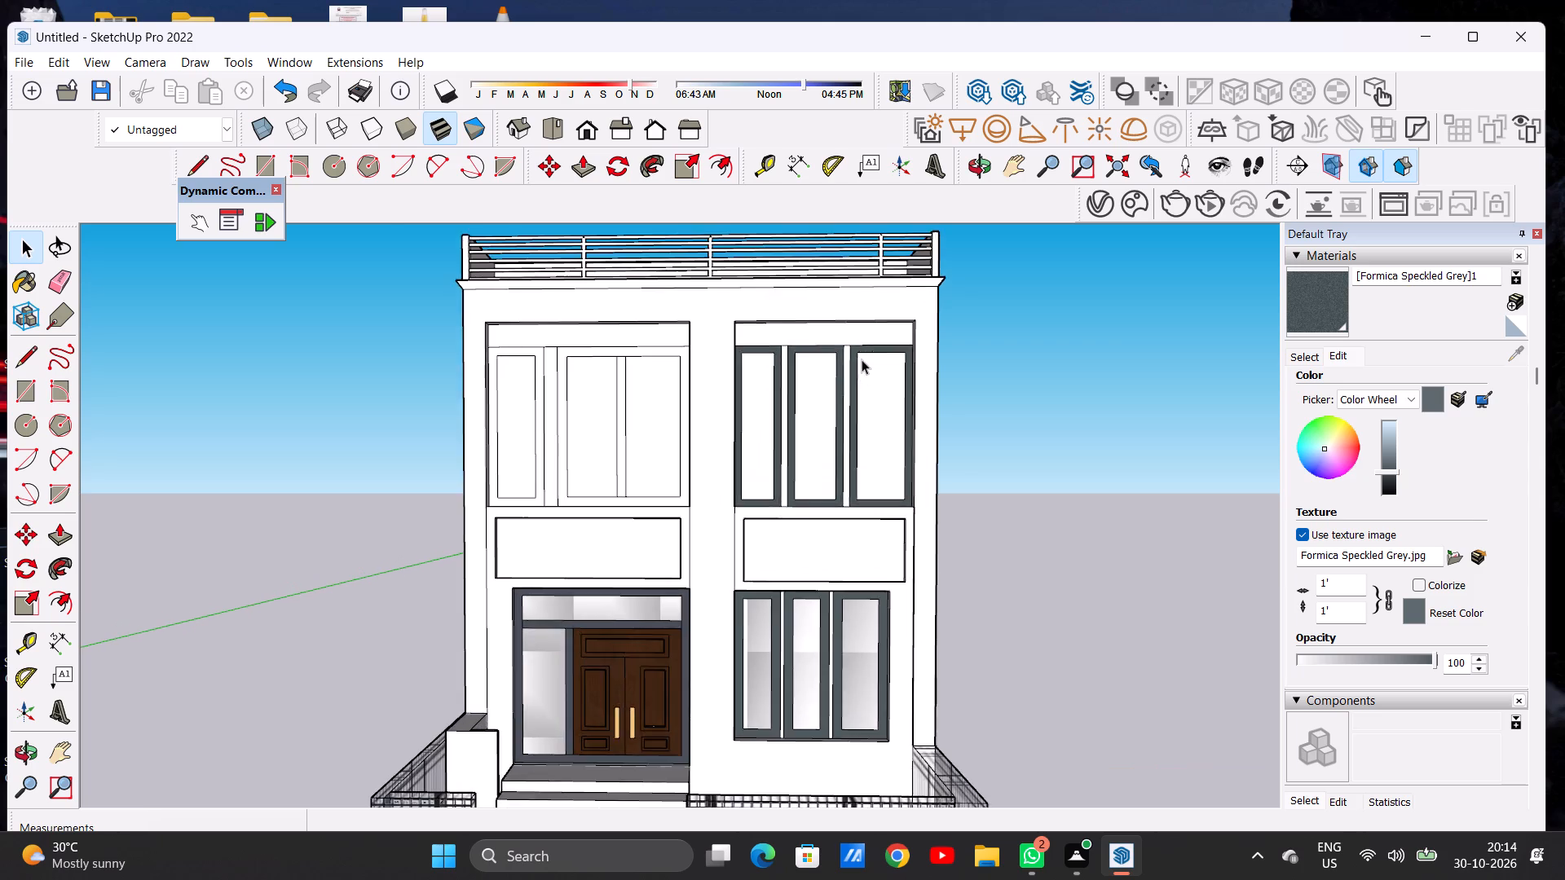
pyautogui.scroll(4, 862, 359)
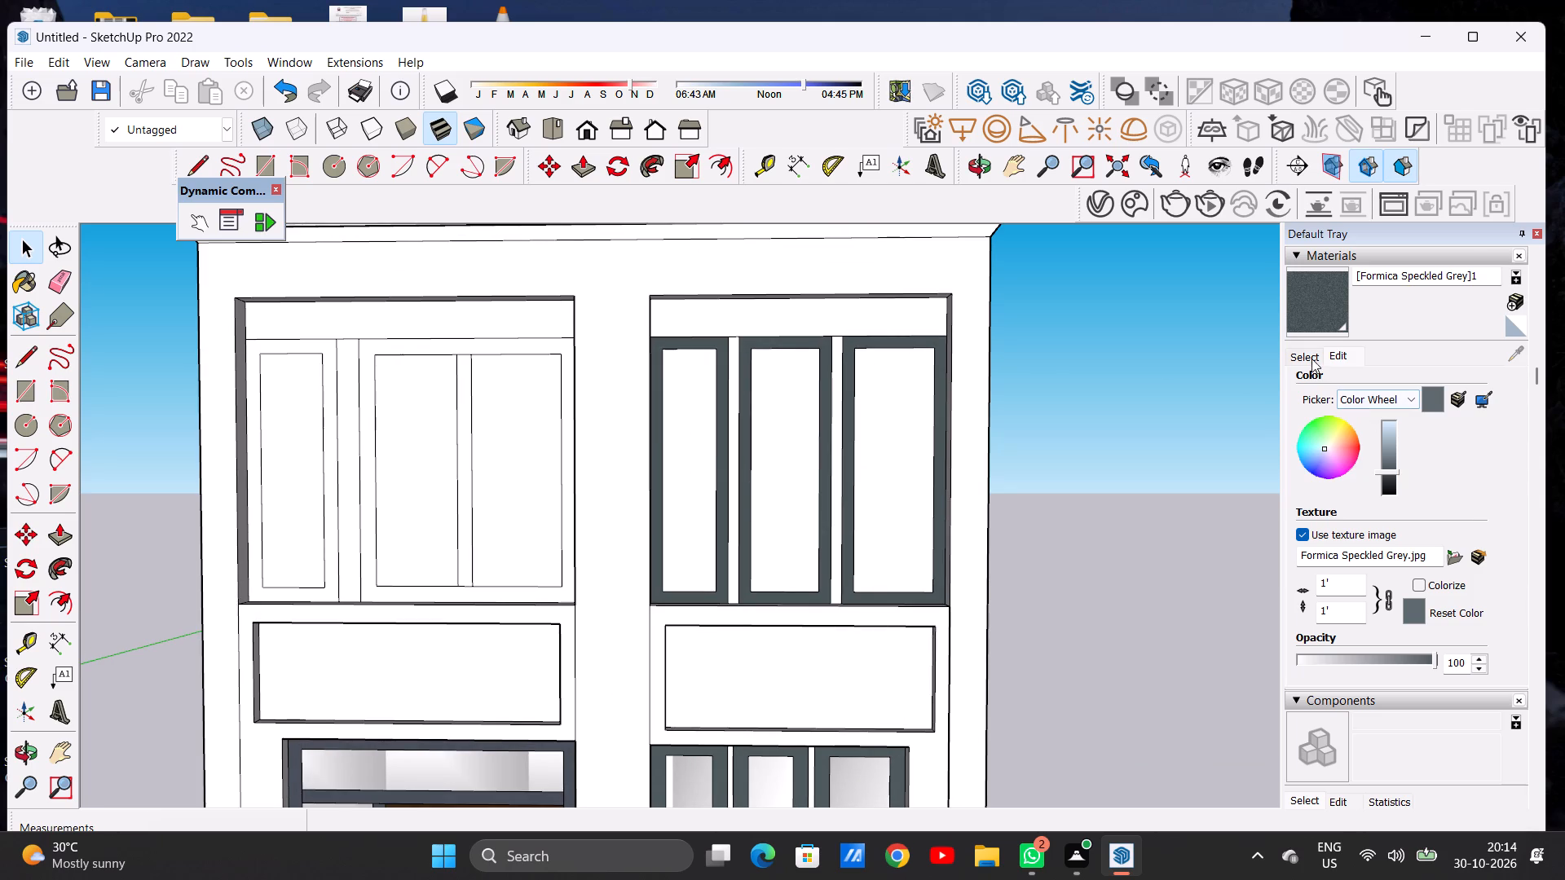
pyautogui.click(1309, 358)
pyautogui.click(1322, 524)
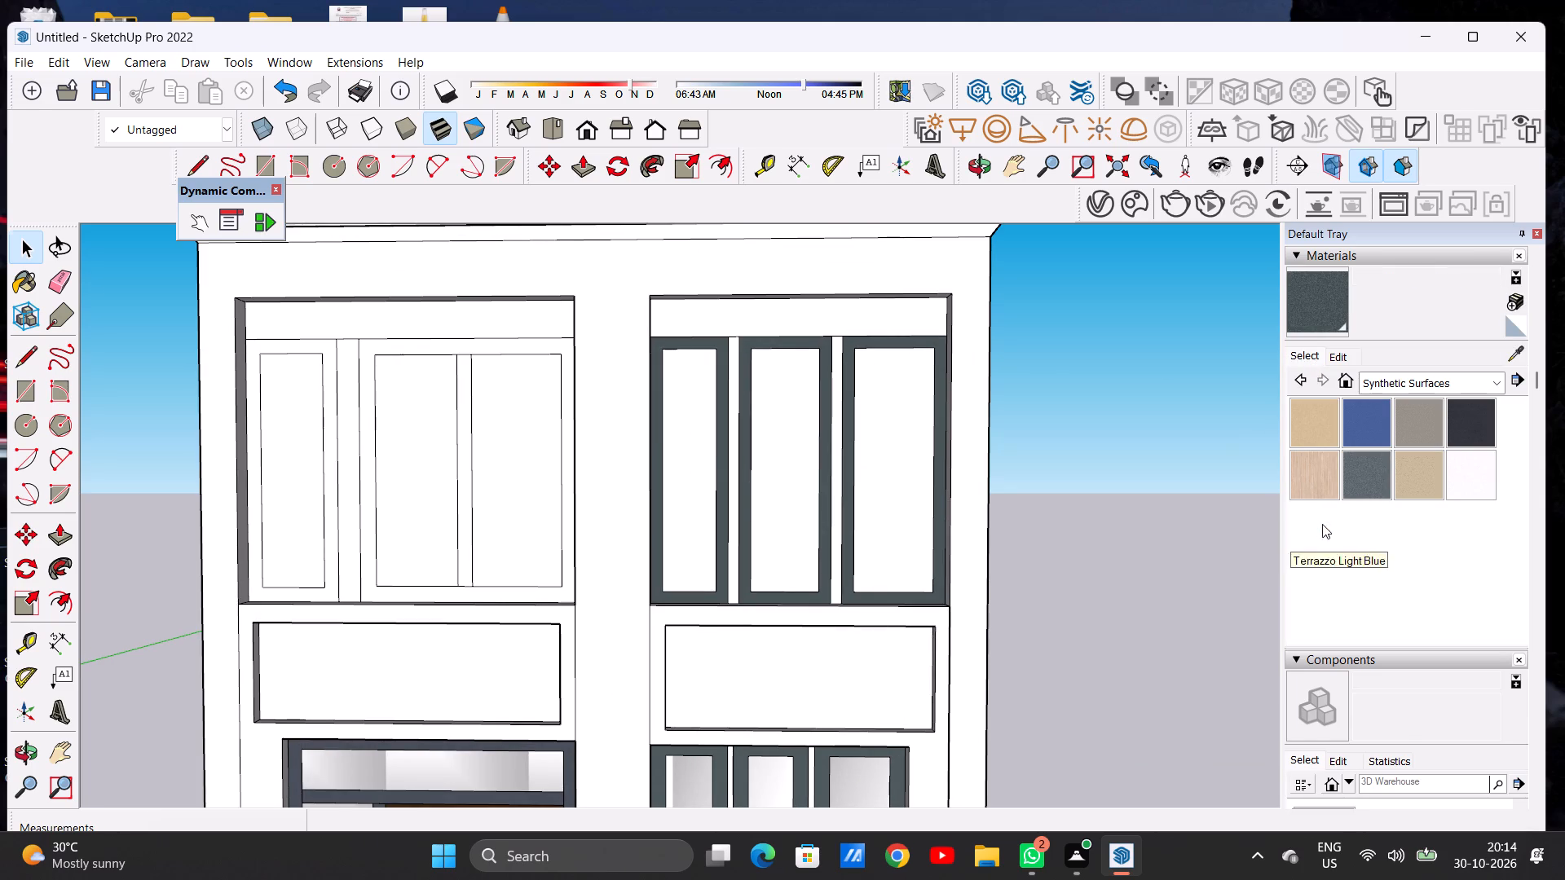
pyautogui.click(915, 320)
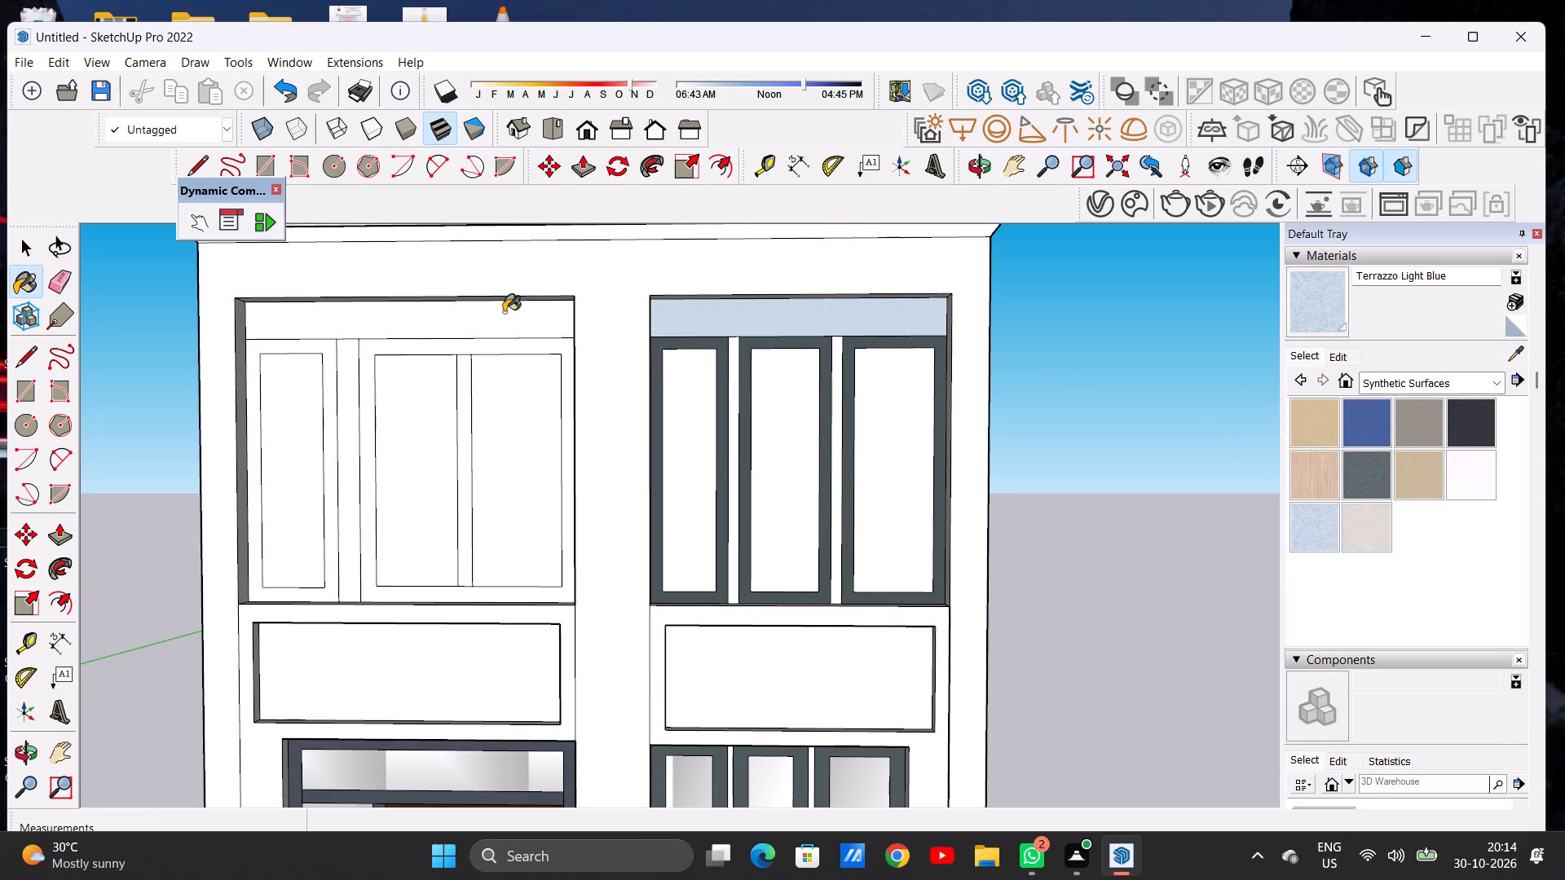
pyautogui.click(504, 312)
# Examine the light blue top panels up close and against the whole facade.
pyautogui.scroll(-5, 673, 344)
pyautogui.scroll(7, 827, 337)
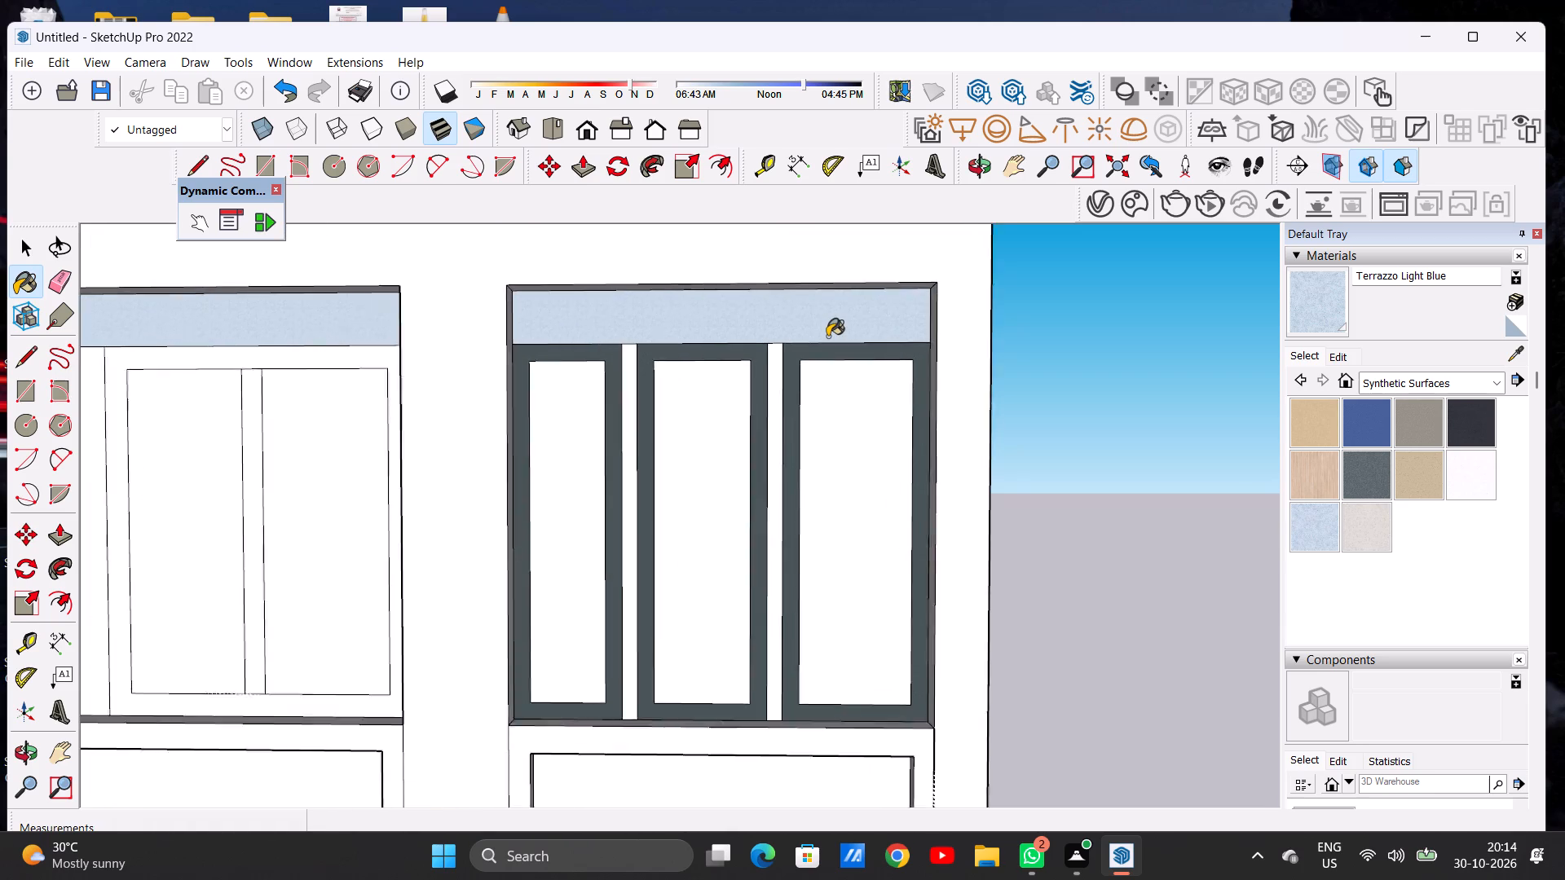
pyautogui.scroll(2, 827, 337)
pyautogui.scroll(-10, 874, 336)
pyautogui.scroll(3, 880, 338)
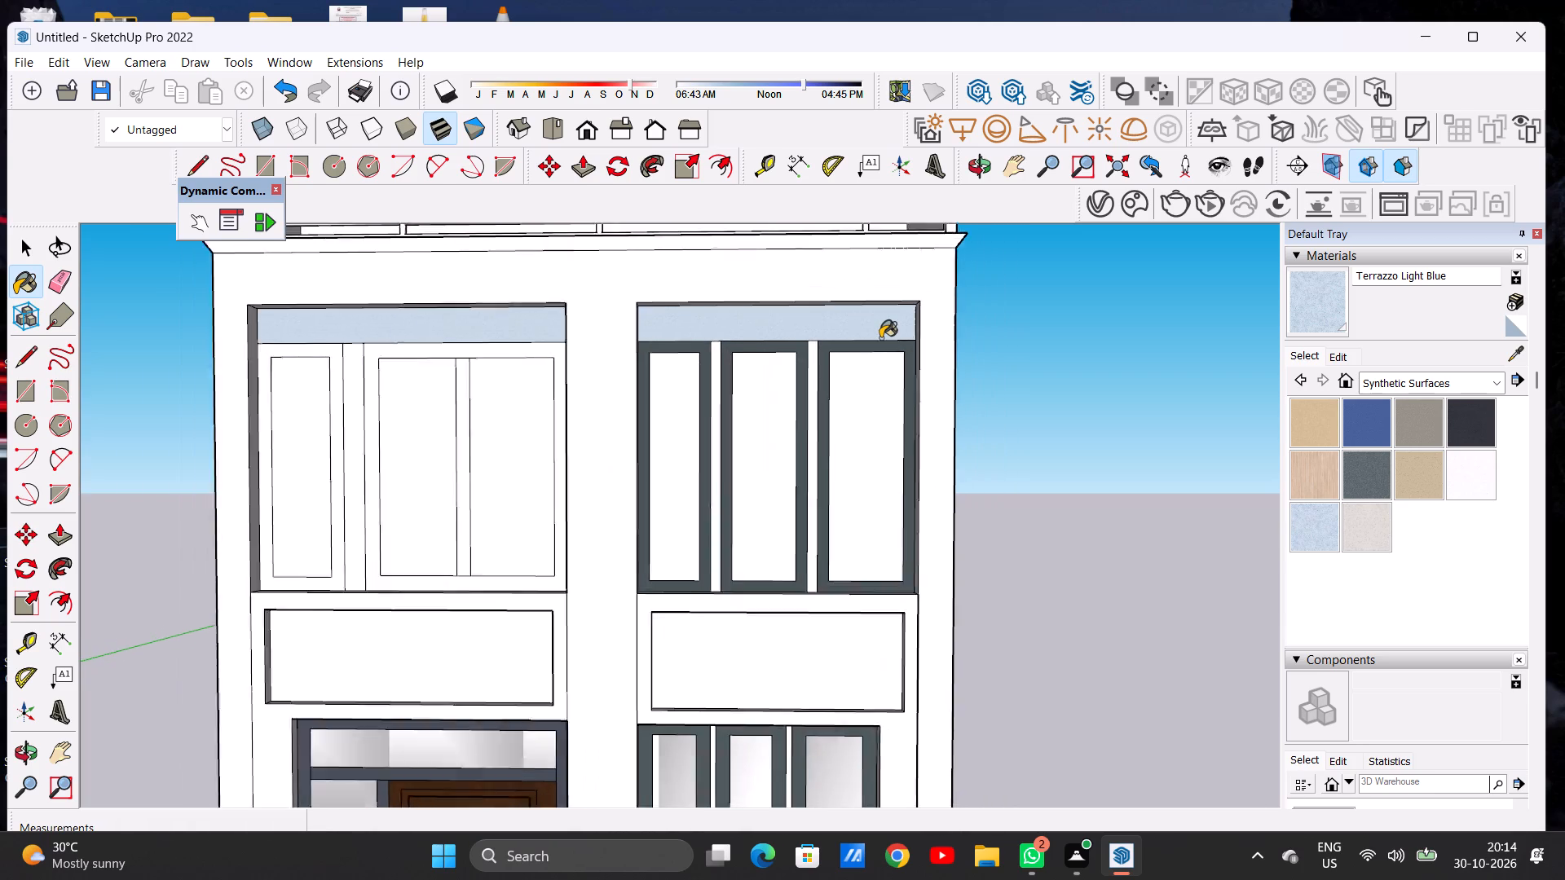
pyautogui.scroll(2, 880, 338)
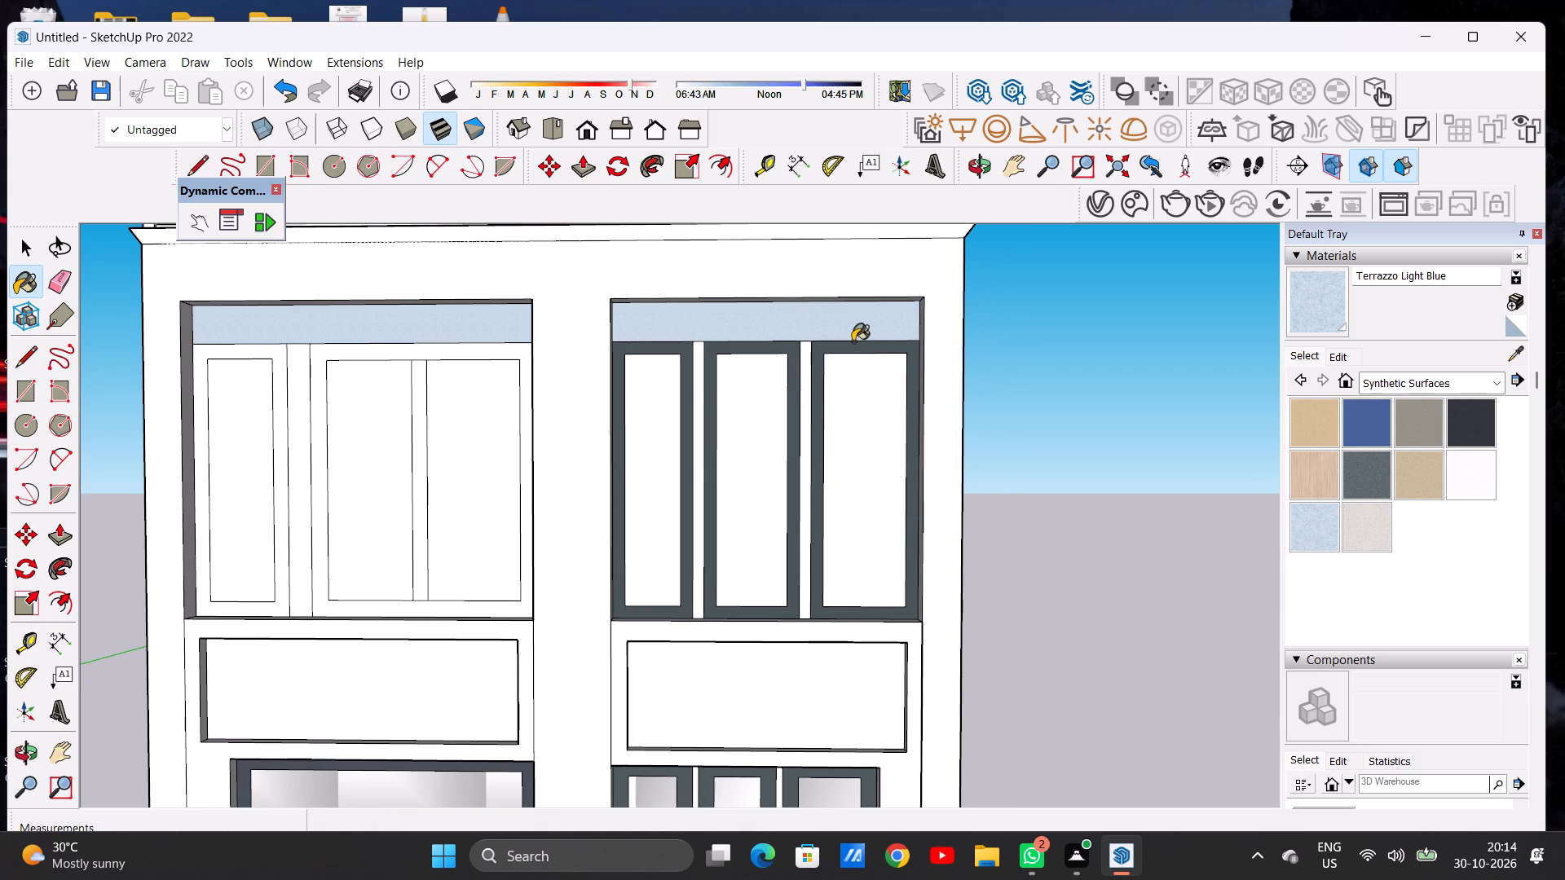
pyautogui.scroll(-6, 804, 350)
pyautogui.scroll(9, 831, 334)
pyautogui.press('space')
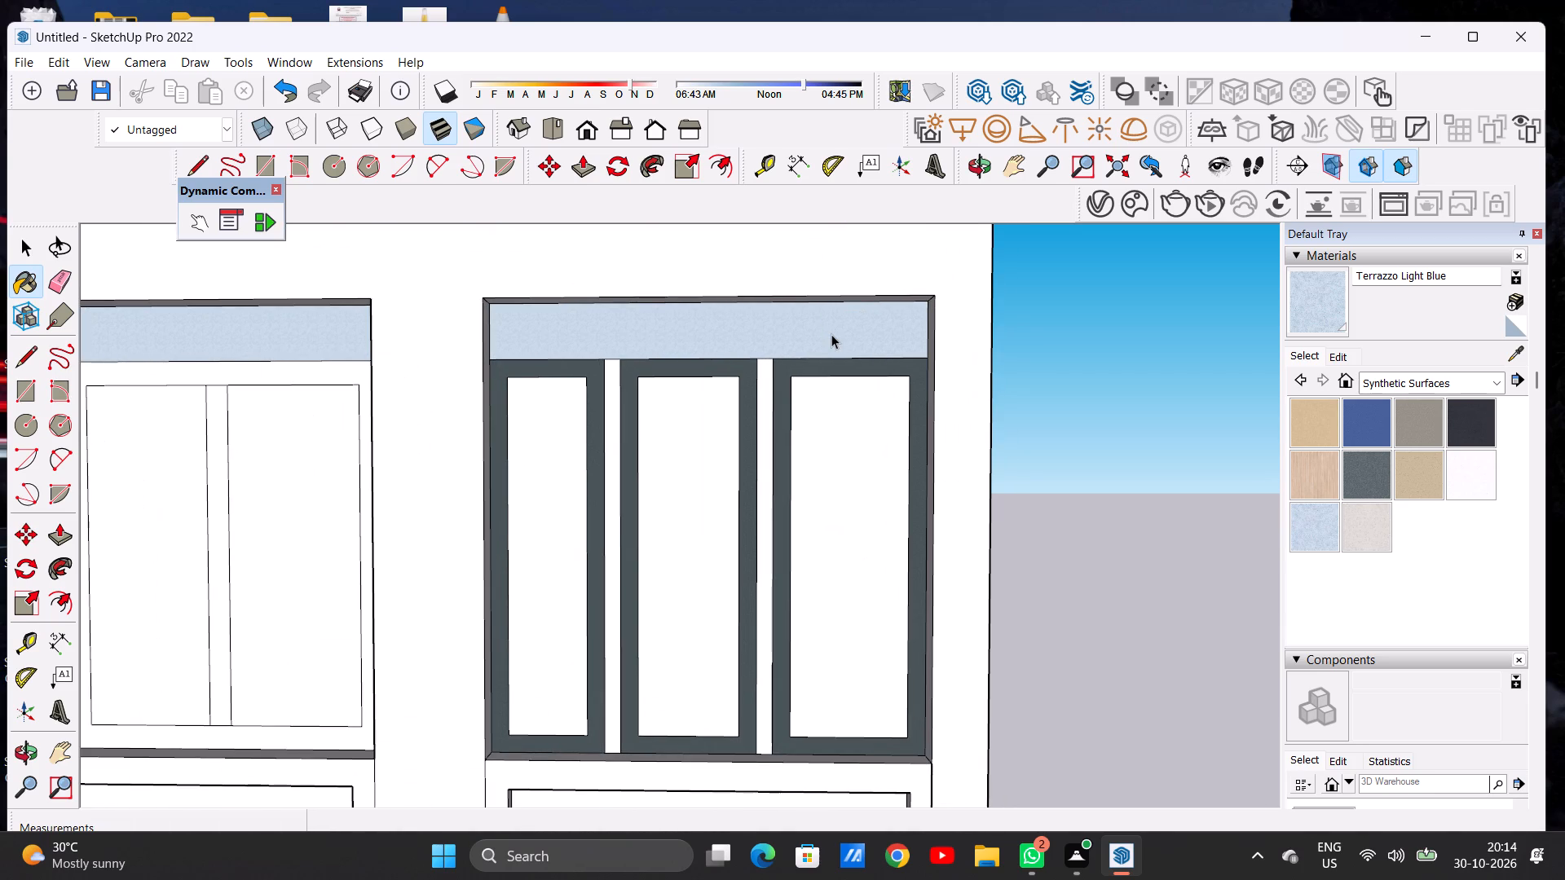
pyautogui.scroll(-17, 809, 363)
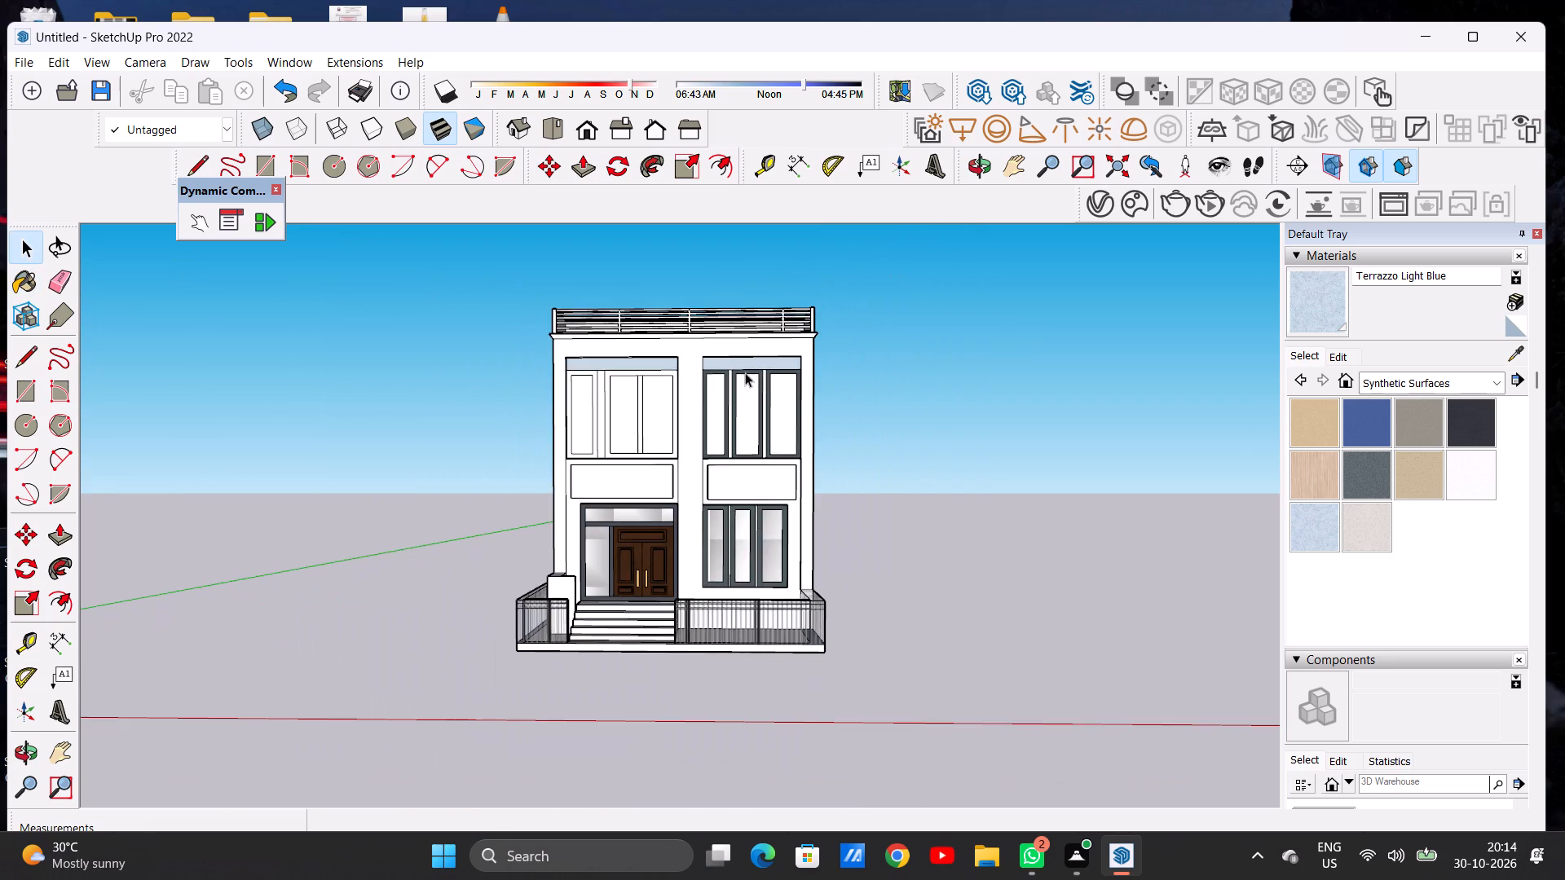
pyautogui.scroll(-3, 748, 366)
pyautogui.scroll(6, 769, 395)
pyautogui.scroll(-1, 769, 398)
pyautogui.scroll(3, 769, 398)
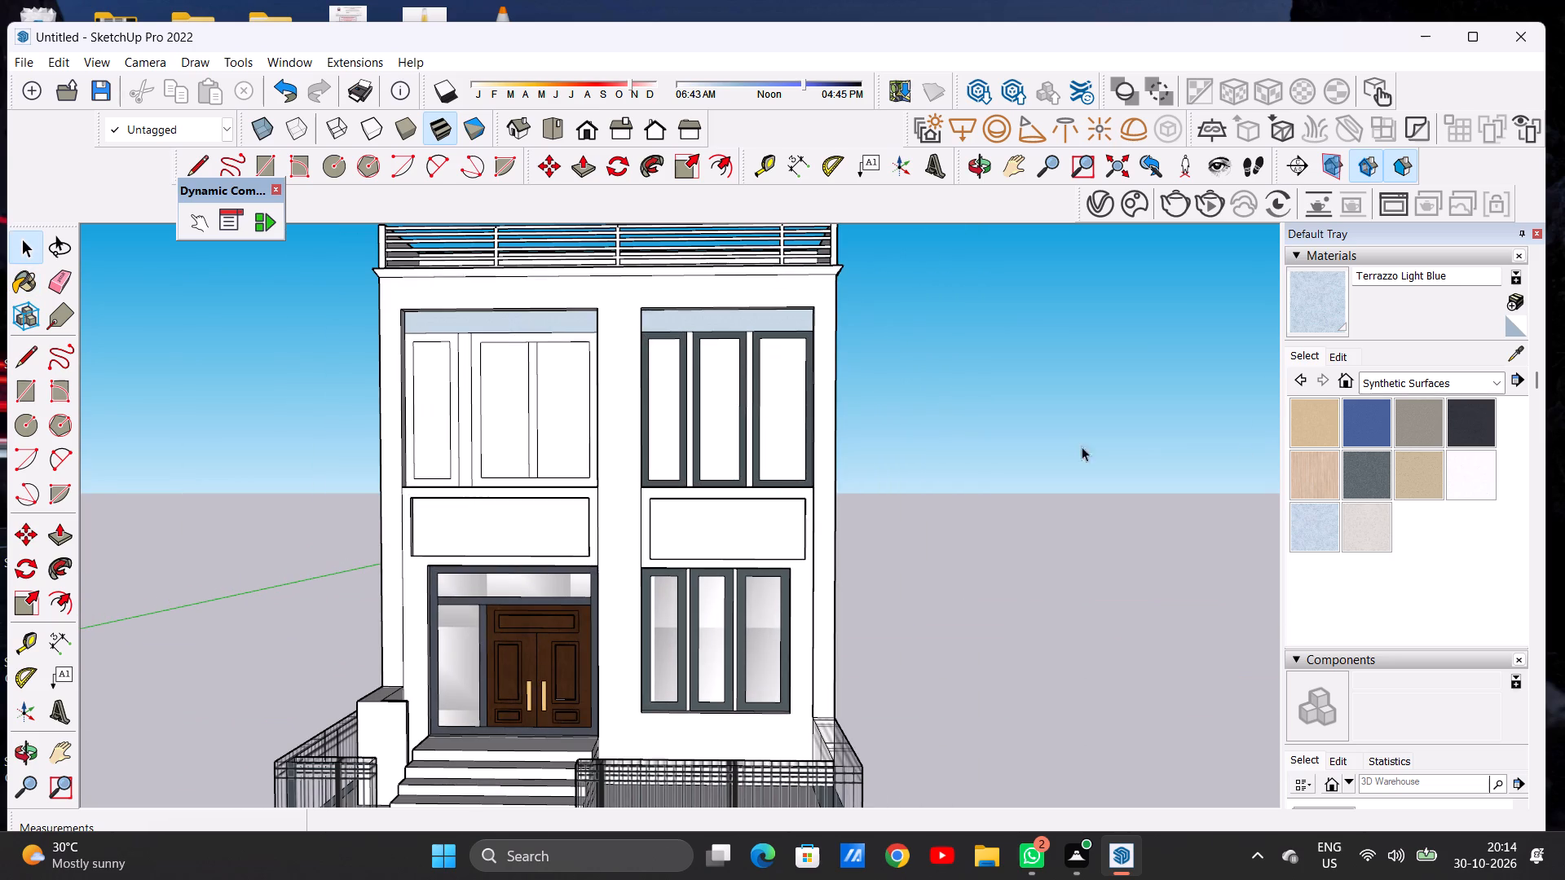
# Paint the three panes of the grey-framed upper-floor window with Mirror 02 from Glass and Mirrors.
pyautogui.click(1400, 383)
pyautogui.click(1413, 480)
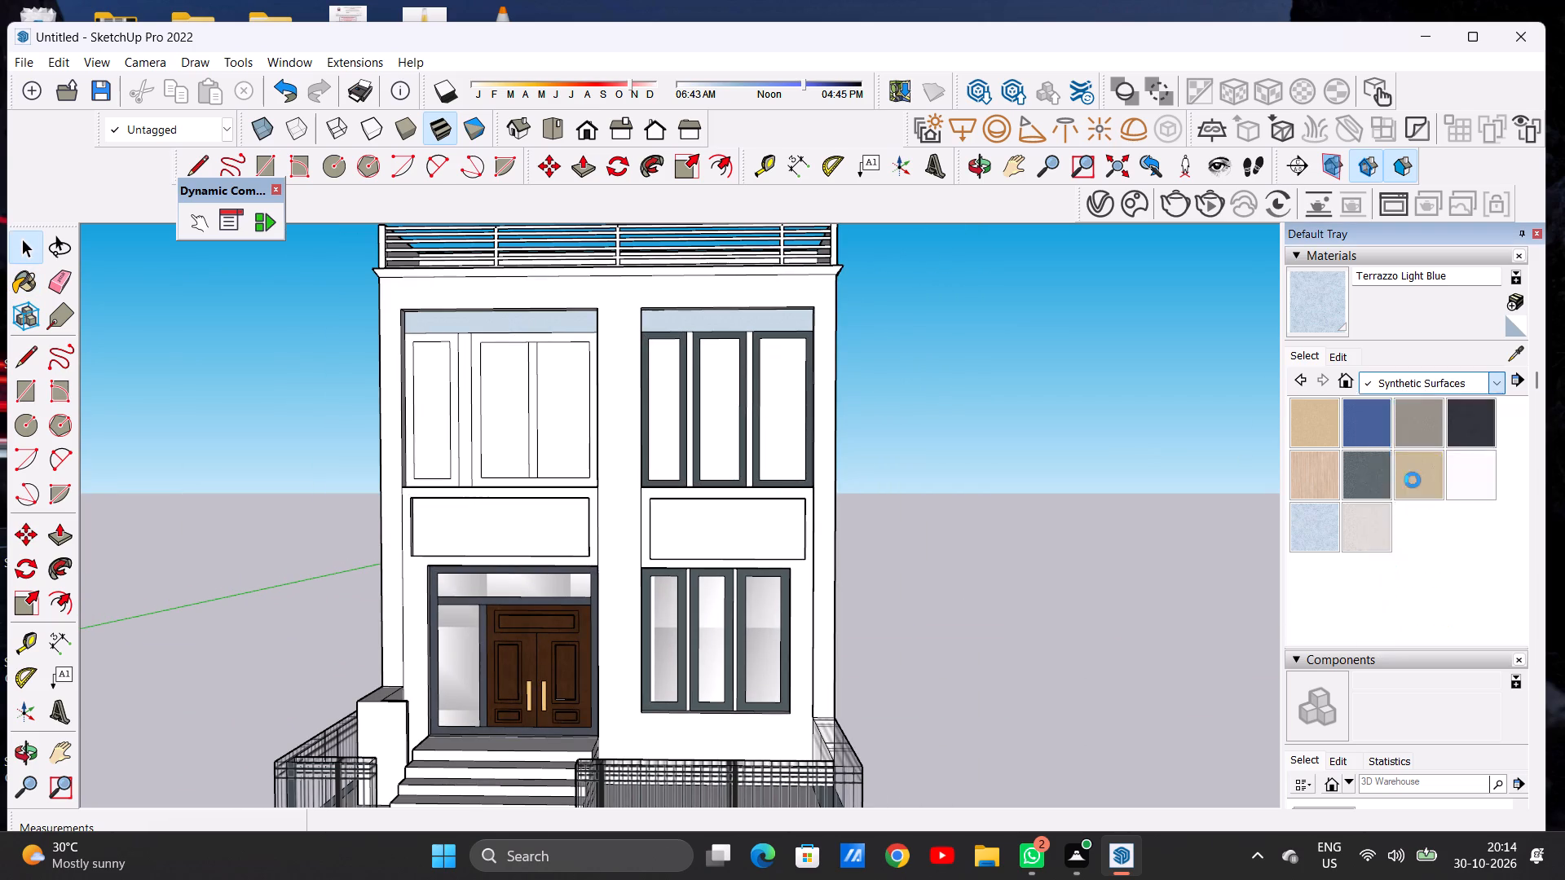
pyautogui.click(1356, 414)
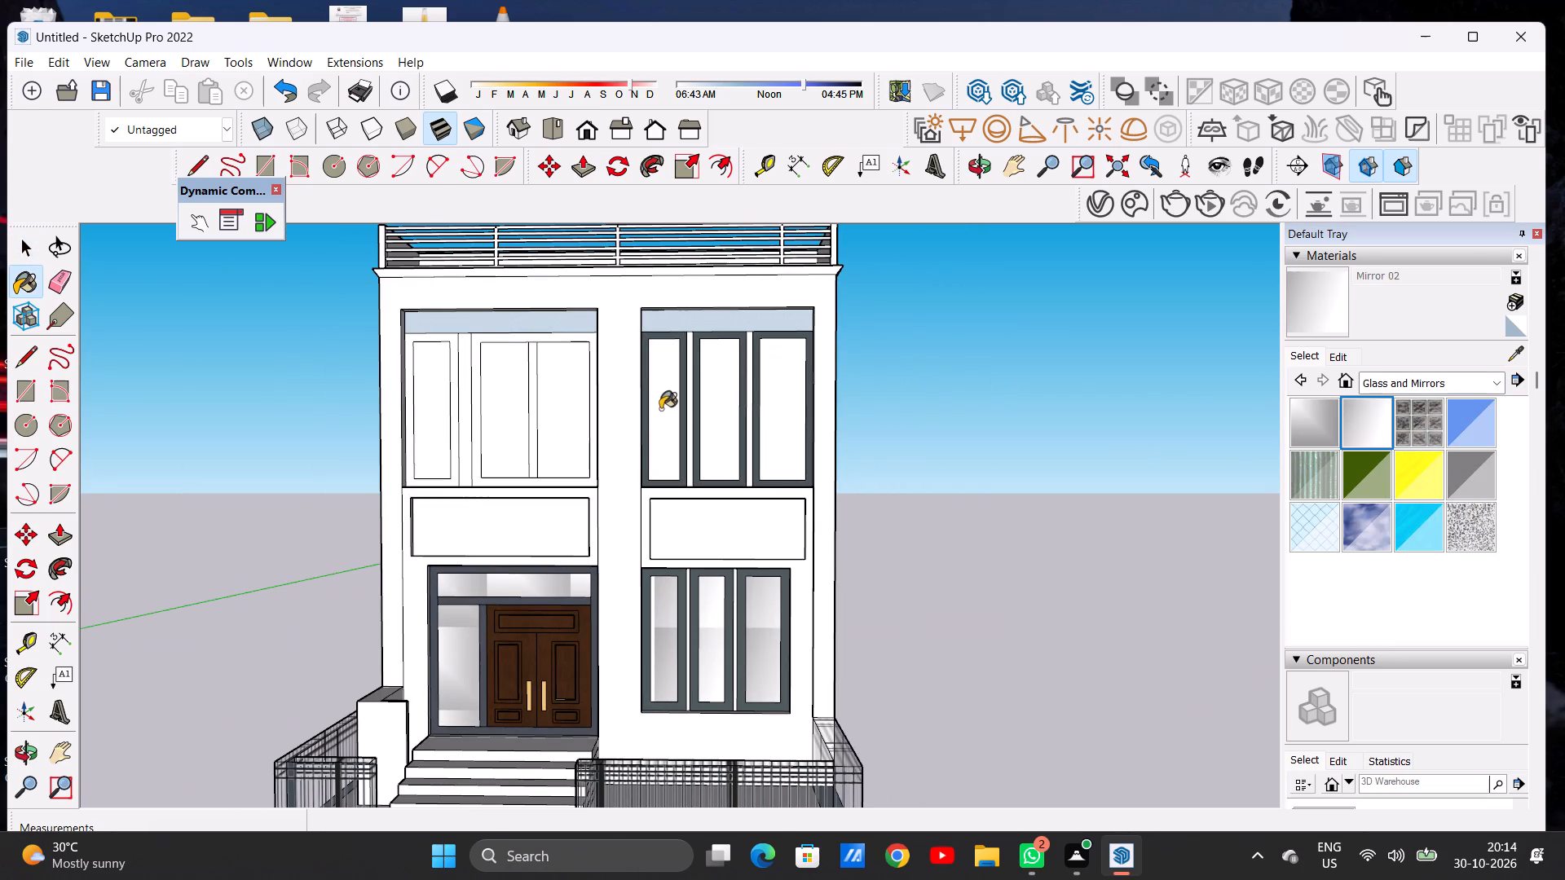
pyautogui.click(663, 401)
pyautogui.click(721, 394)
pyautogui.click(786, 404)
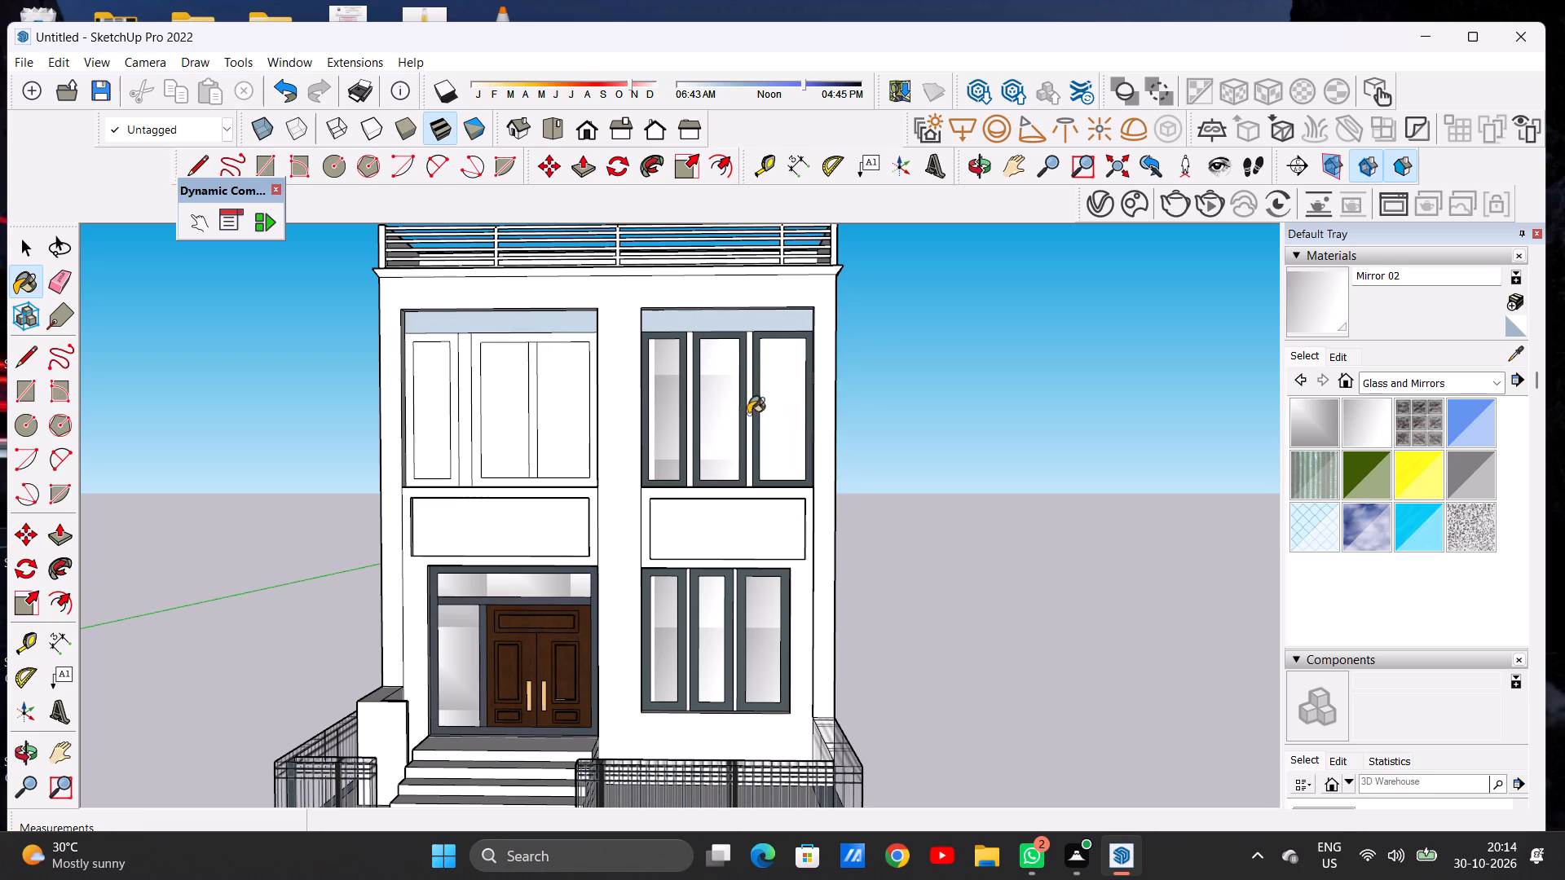
# Repaint the three panes of the grey-framed upper-floor window with Translucent Glass Gray.
pyautogui.scroll(-12, 746, 425)
pyautogui.scroll(4, 750, 439)
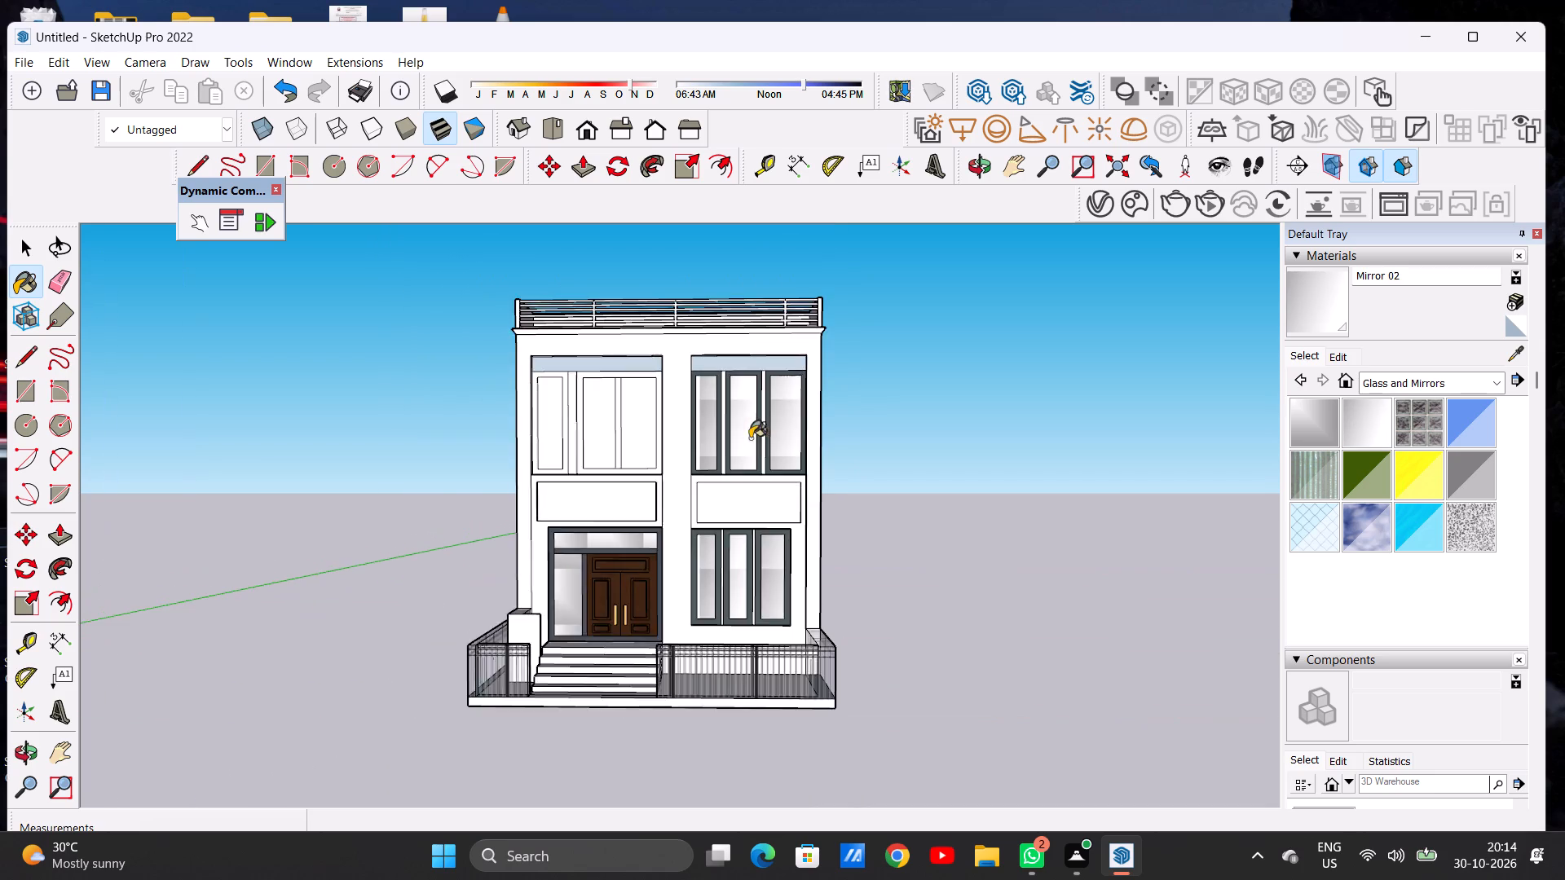
pyautogui.scroll(4, 750, 438)
pyautogui.scroll(-1, 782, 433)
pyautogui.scroll(3, 782, 433)
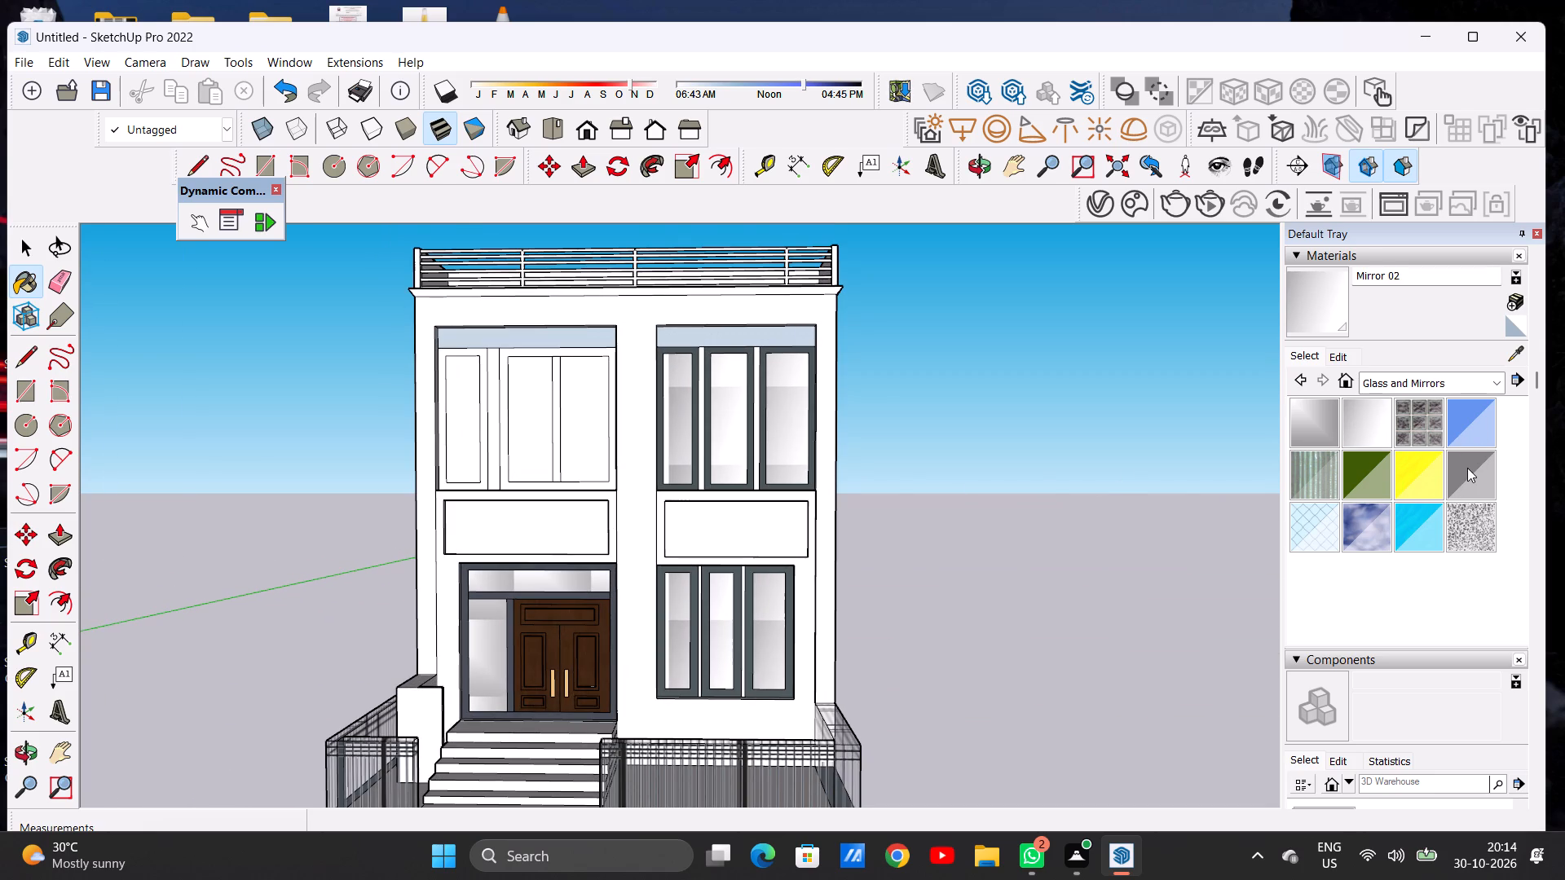
pyautogui.click(1467, 468)
pyautogui.scroll(6, 722, 434)
pyautogui.click(655, 422)
pyautogui.click(738, 405)
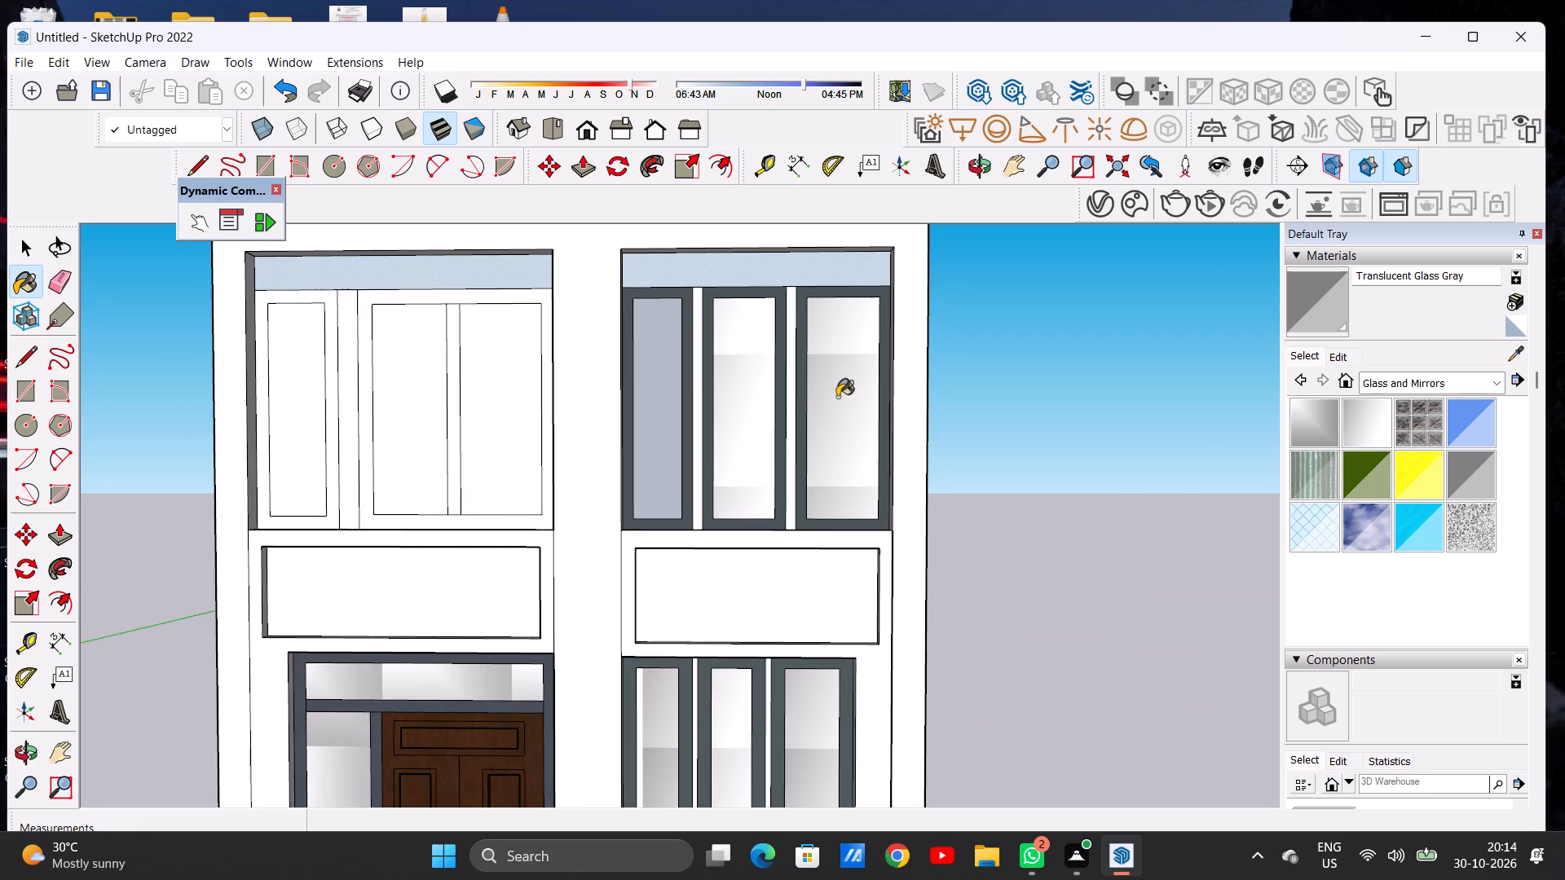
pyautogui.click(837, 397)
# Examine the grey glass panes in the context of the whole facade.
pyautogui.scroll(-17, 787, 421)
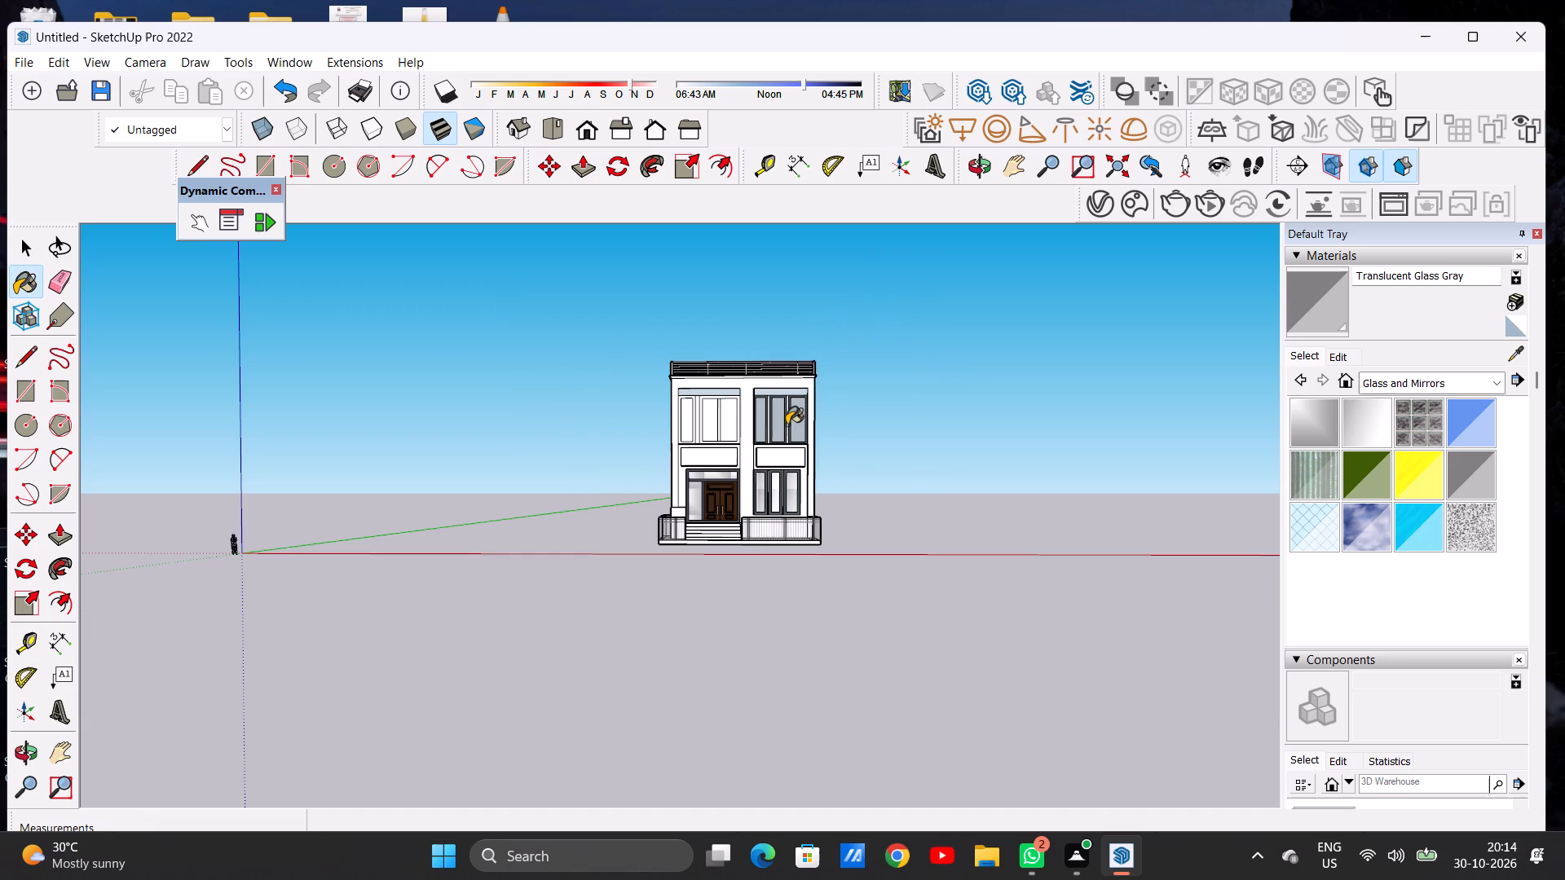
pyautogui.scroll(-2, 787, 425)
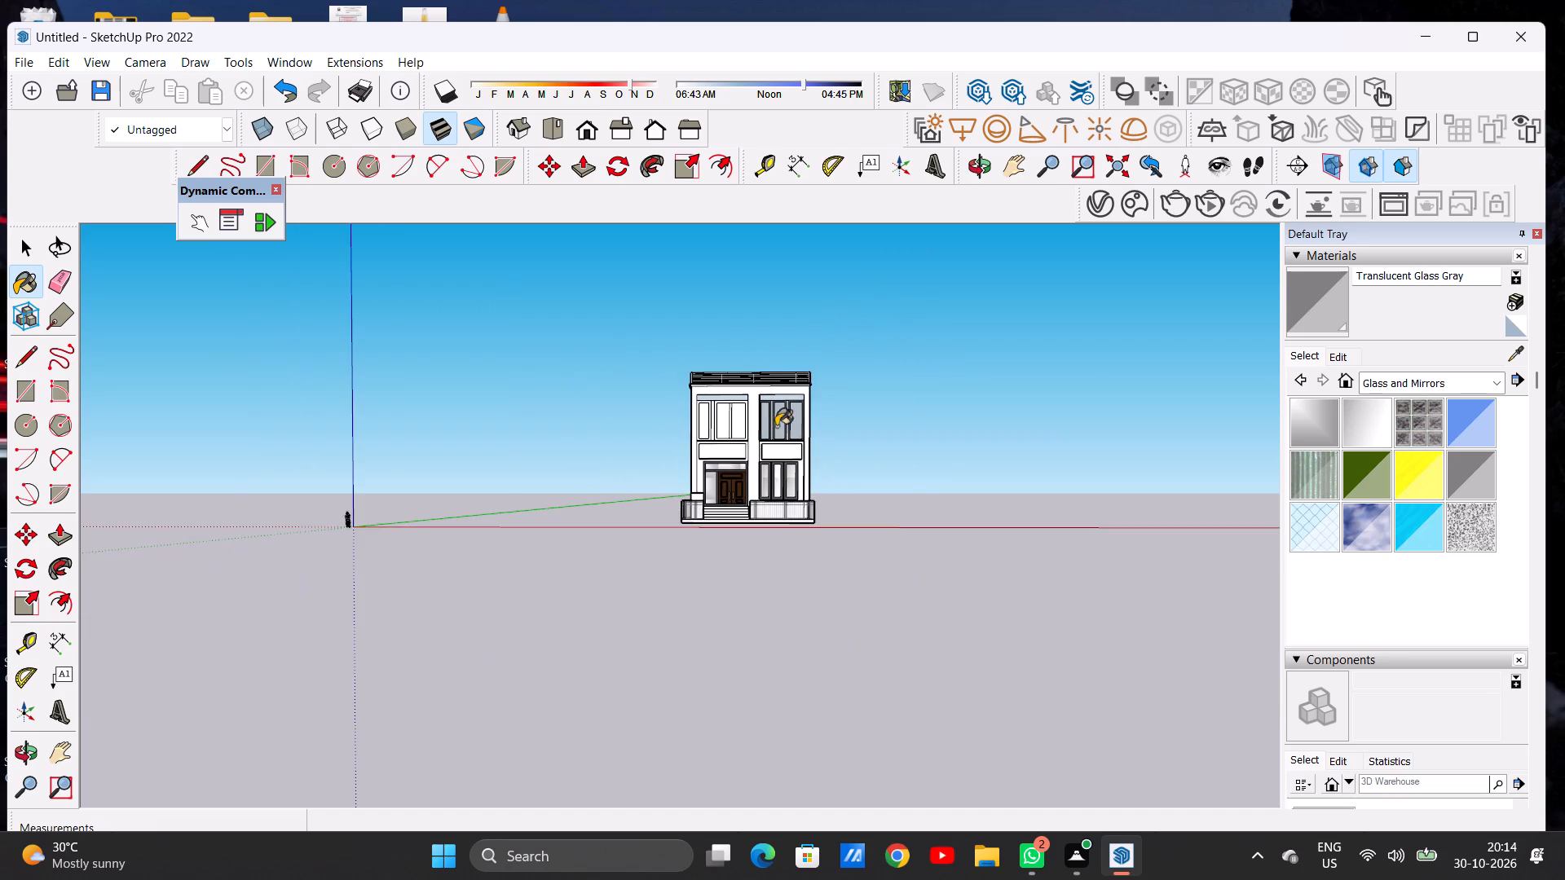
pyautogui.scroll(9, 728, 433)
pyautogui.scroll(-1, 733, 433)
pyautogui.scroll(1, 733, 433)
pyautogui.scroll(-1, 733, 433)
pyautogui.scroll(4, 733, 433)
pyautogui.press('space')
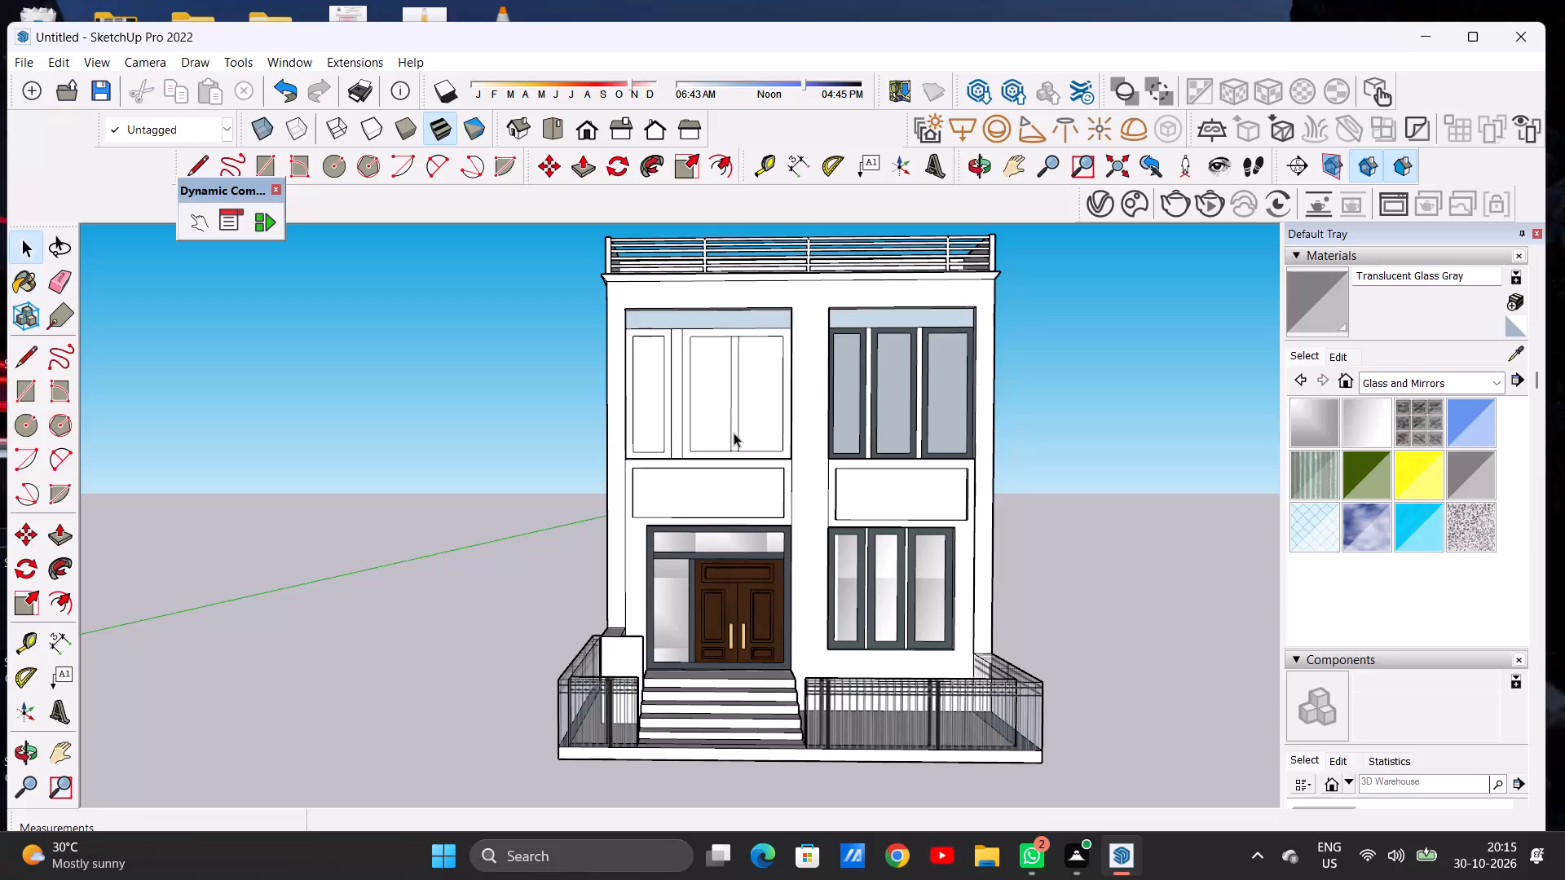
# Paint the left sash frame of the upper-floor window above the entrance with Formica Speckled Grey from Synthetic Surfaces.
pyautogui.scroll(1, 675, 403)
pyautogui.scroll(-1, 675, 403)
pyautogui.scroll(9, 675, 403)
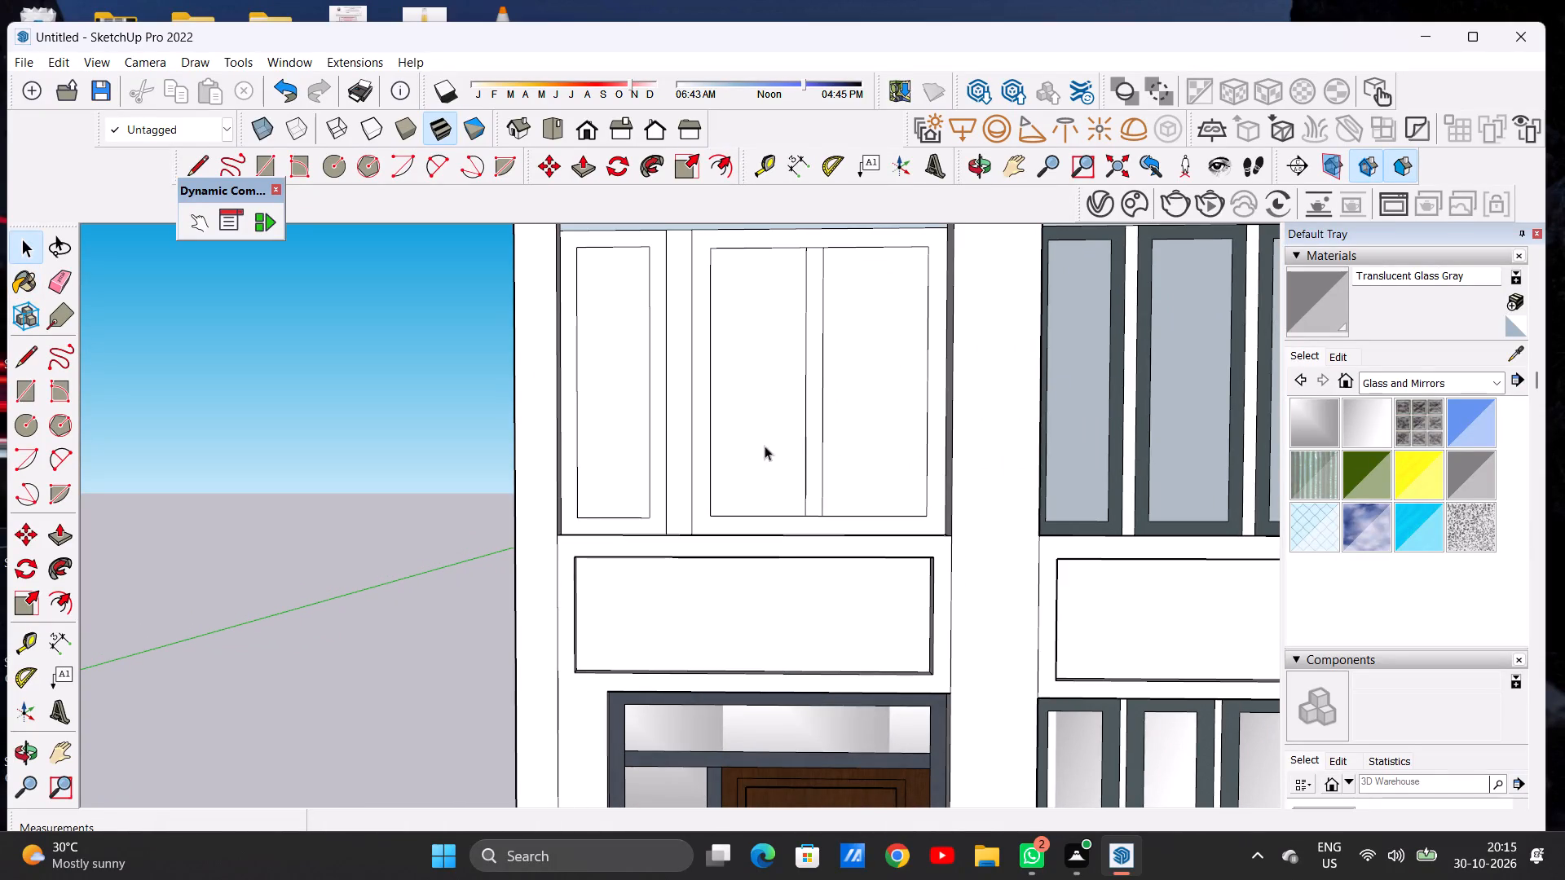
pyautogui.click(1391, 383)
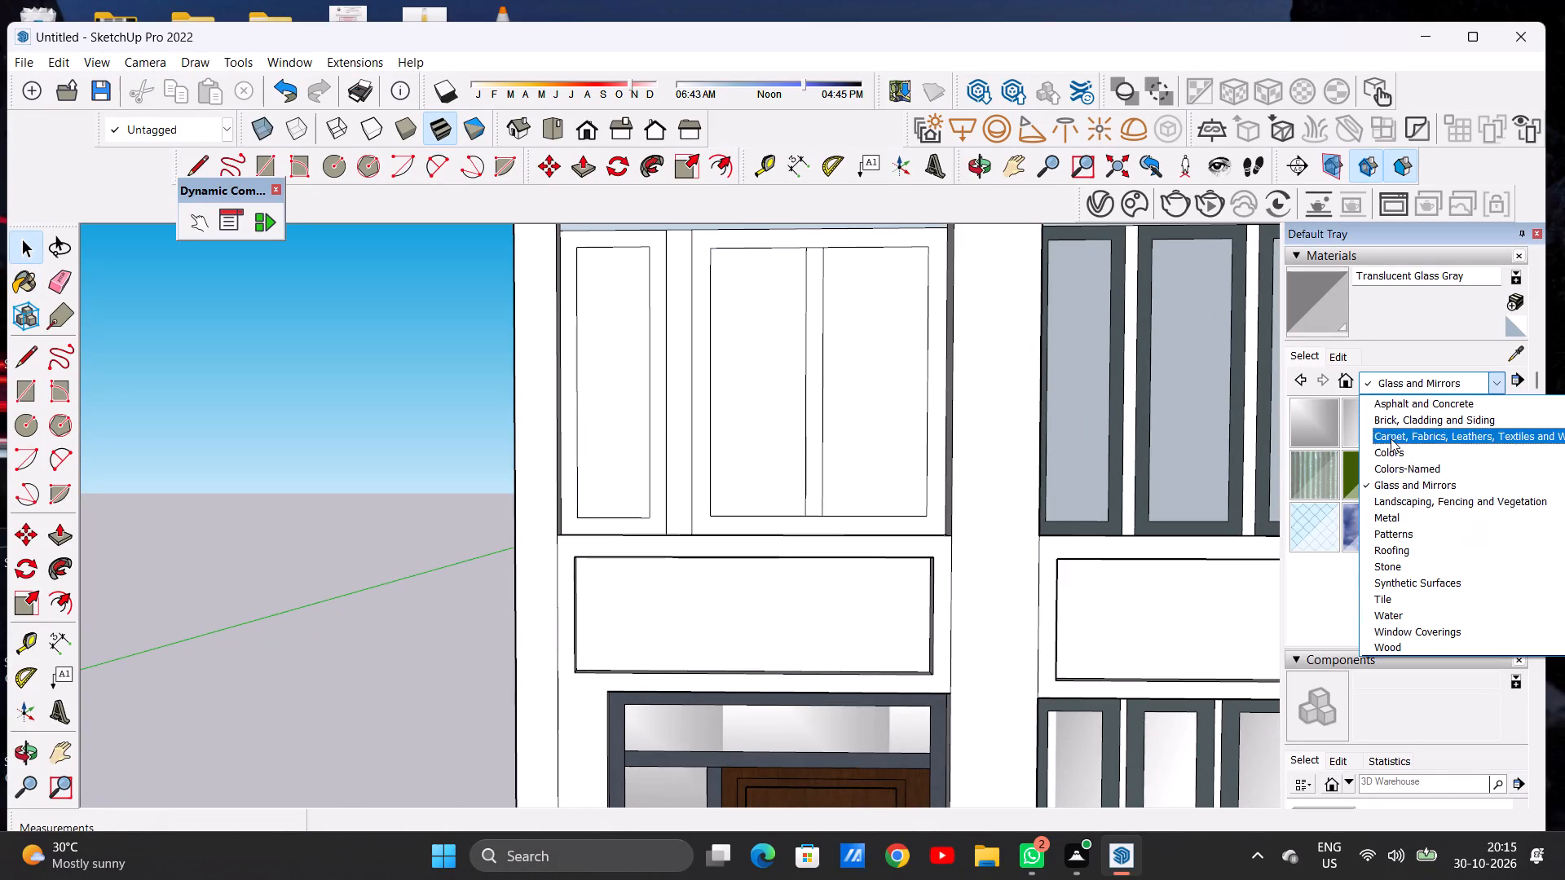
pyautogui.click(1413, 585)
pyautogui.click(1366, 482)
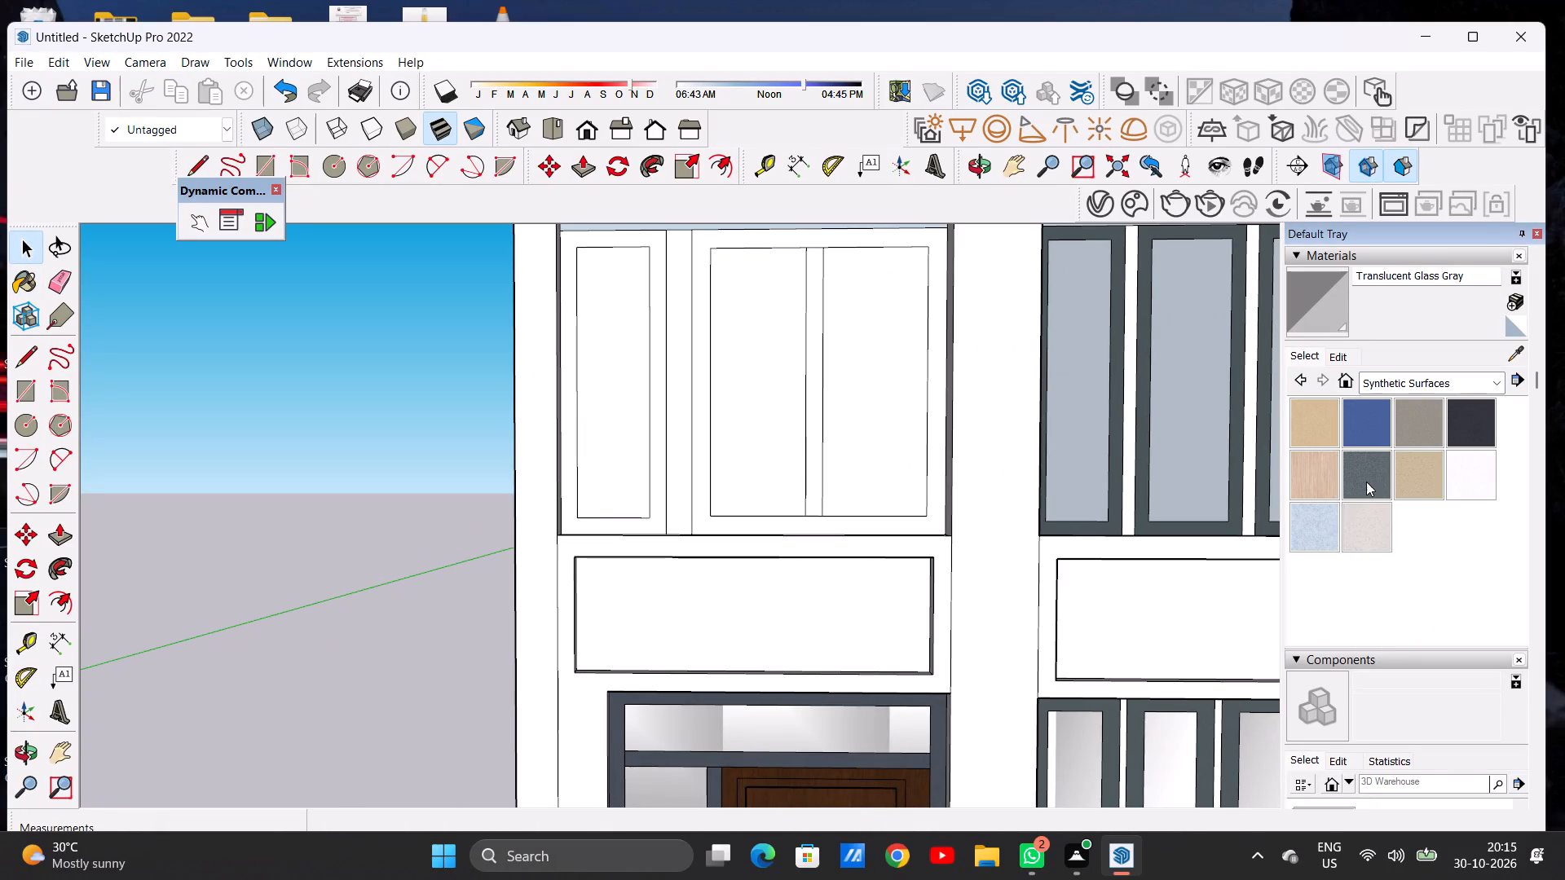
pyautogui.scroll(6, 714, 460)
pyautogui.click(626, 491)
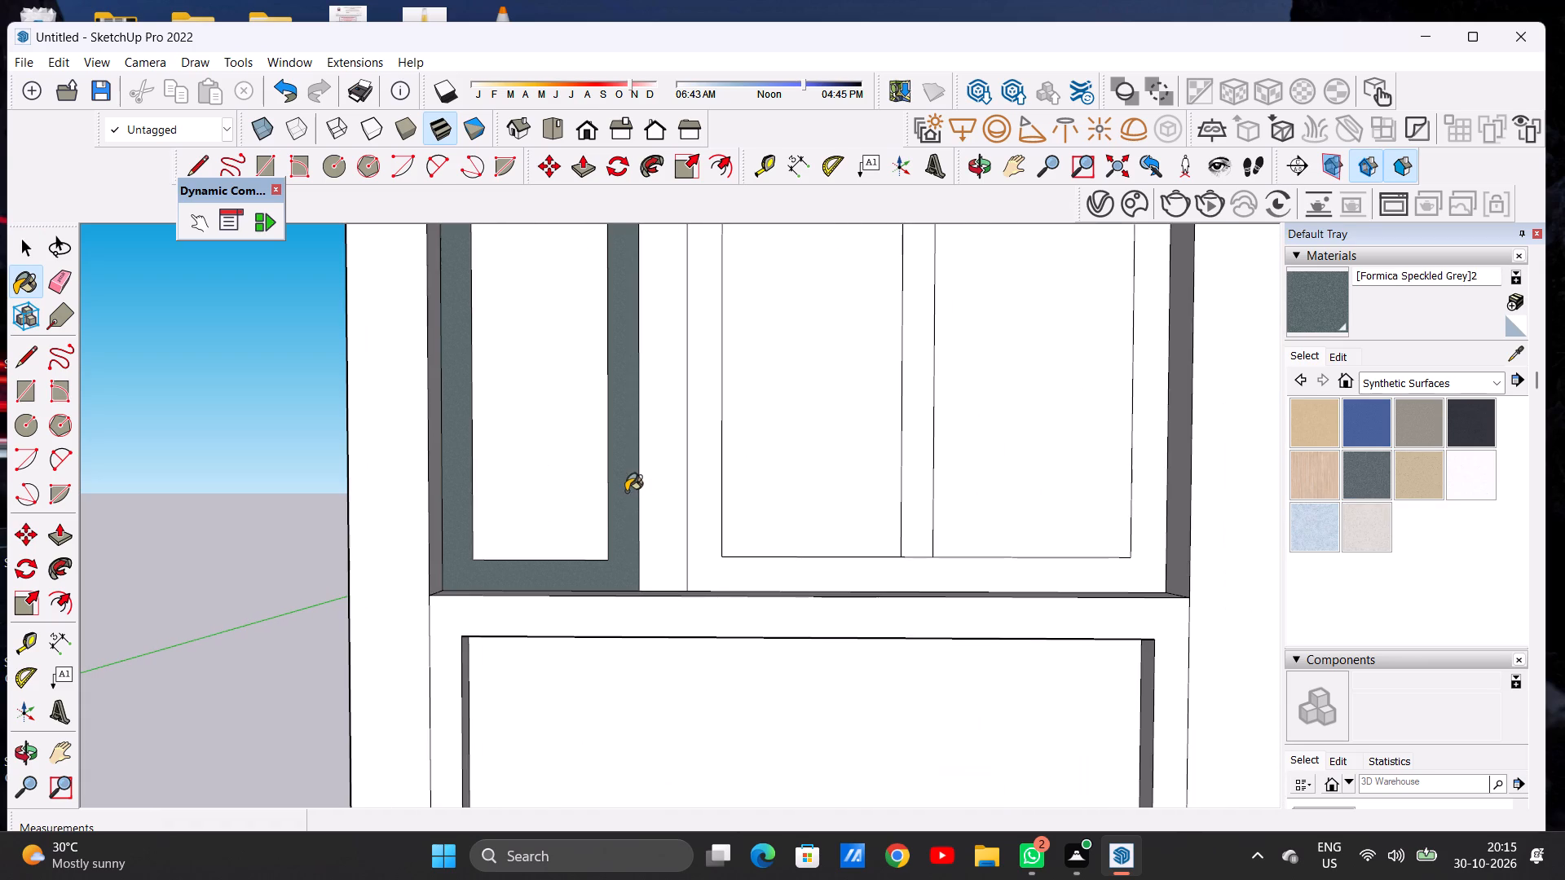
# Darken the new Formica Speckled Grey on that left sash frame slightly by adjusting its colour brightness to match the neighbouring window frames.
pyautogui.scroll(-15, 858, 507)
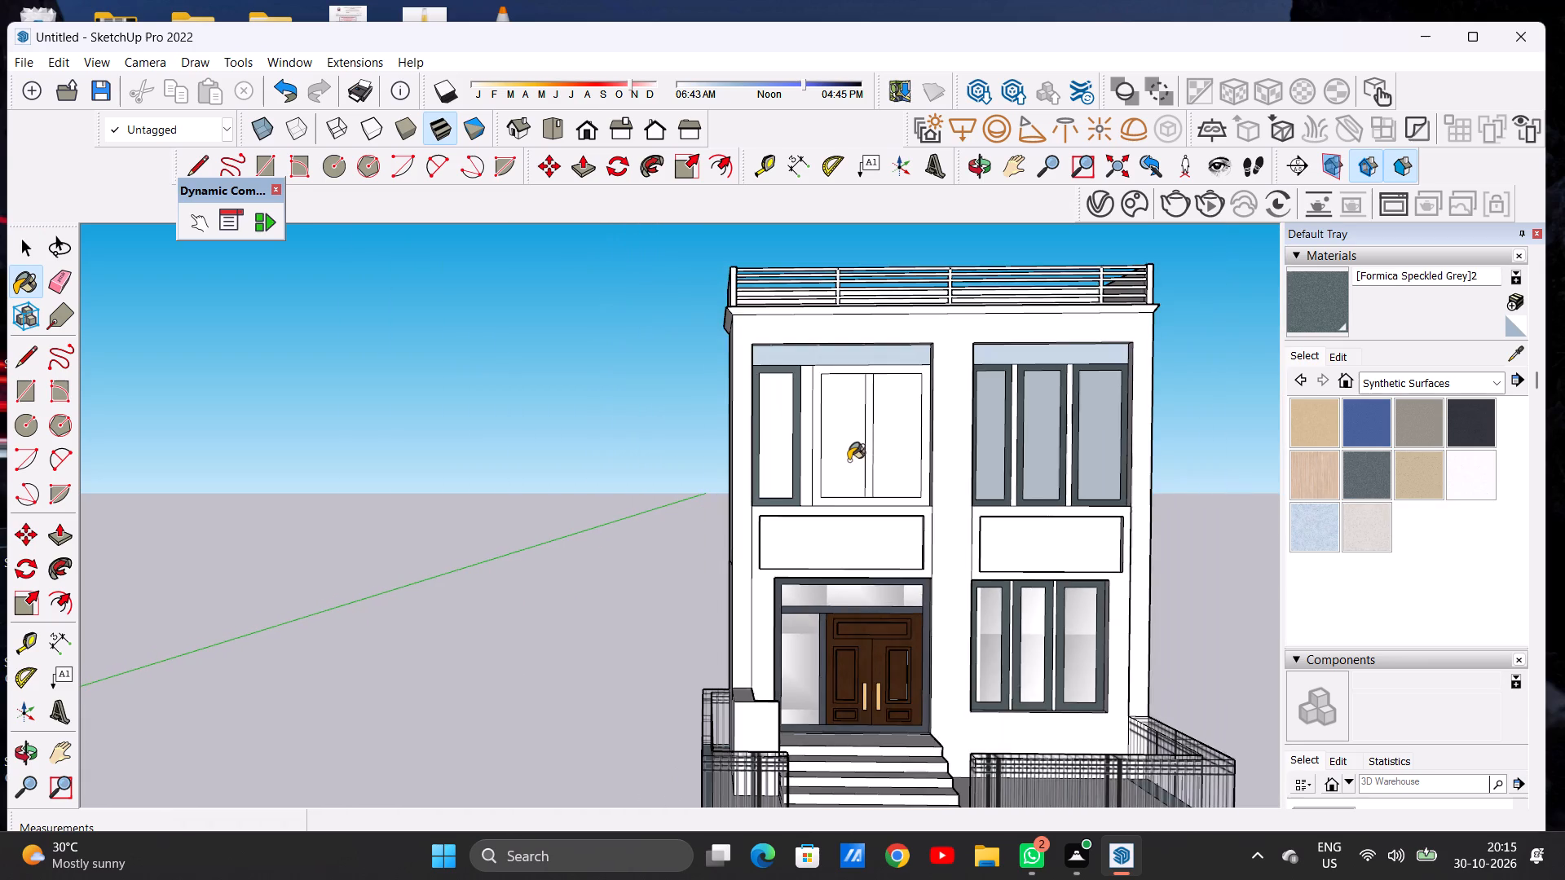
pyautogui.scroll(6, 809, 495)
pyautogui.scroll(3, 1152, 486)
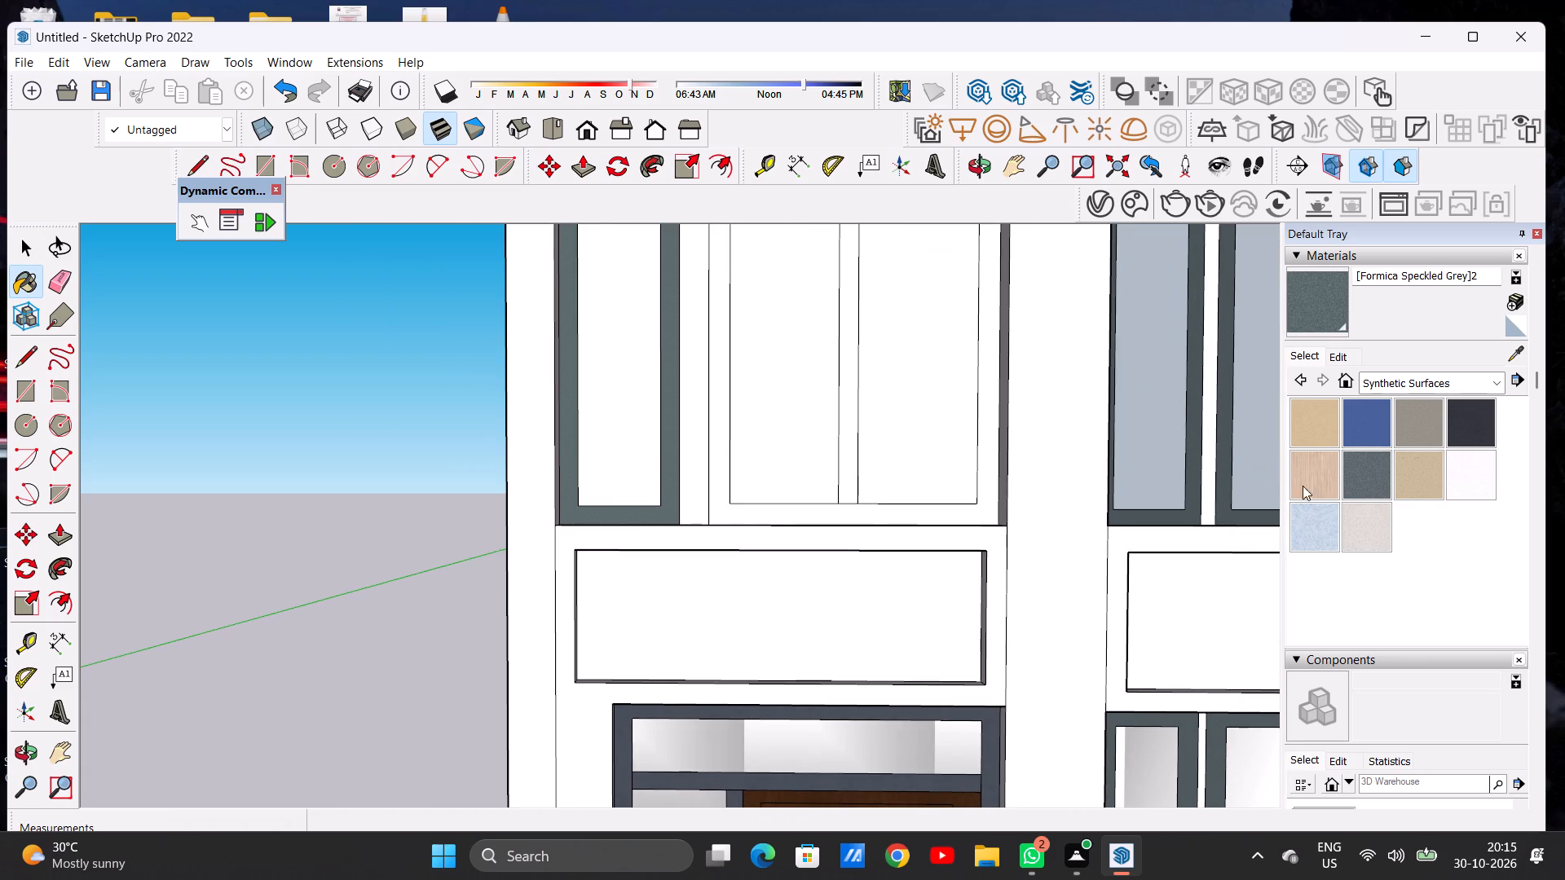
pyautogui.click(1338, 359)
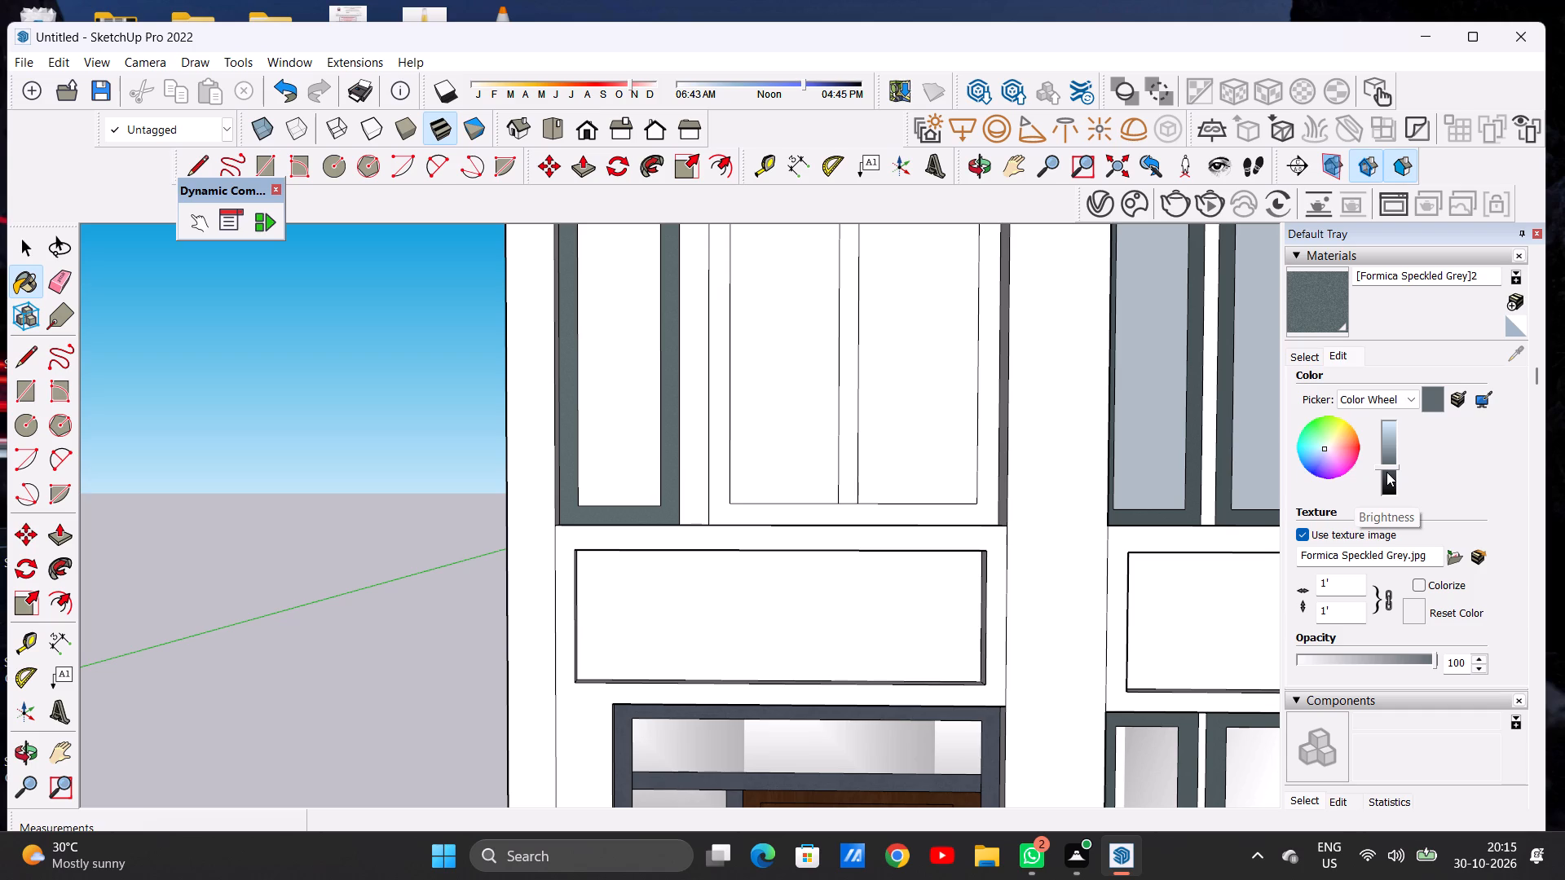
pyautogui.click(1386, 472)
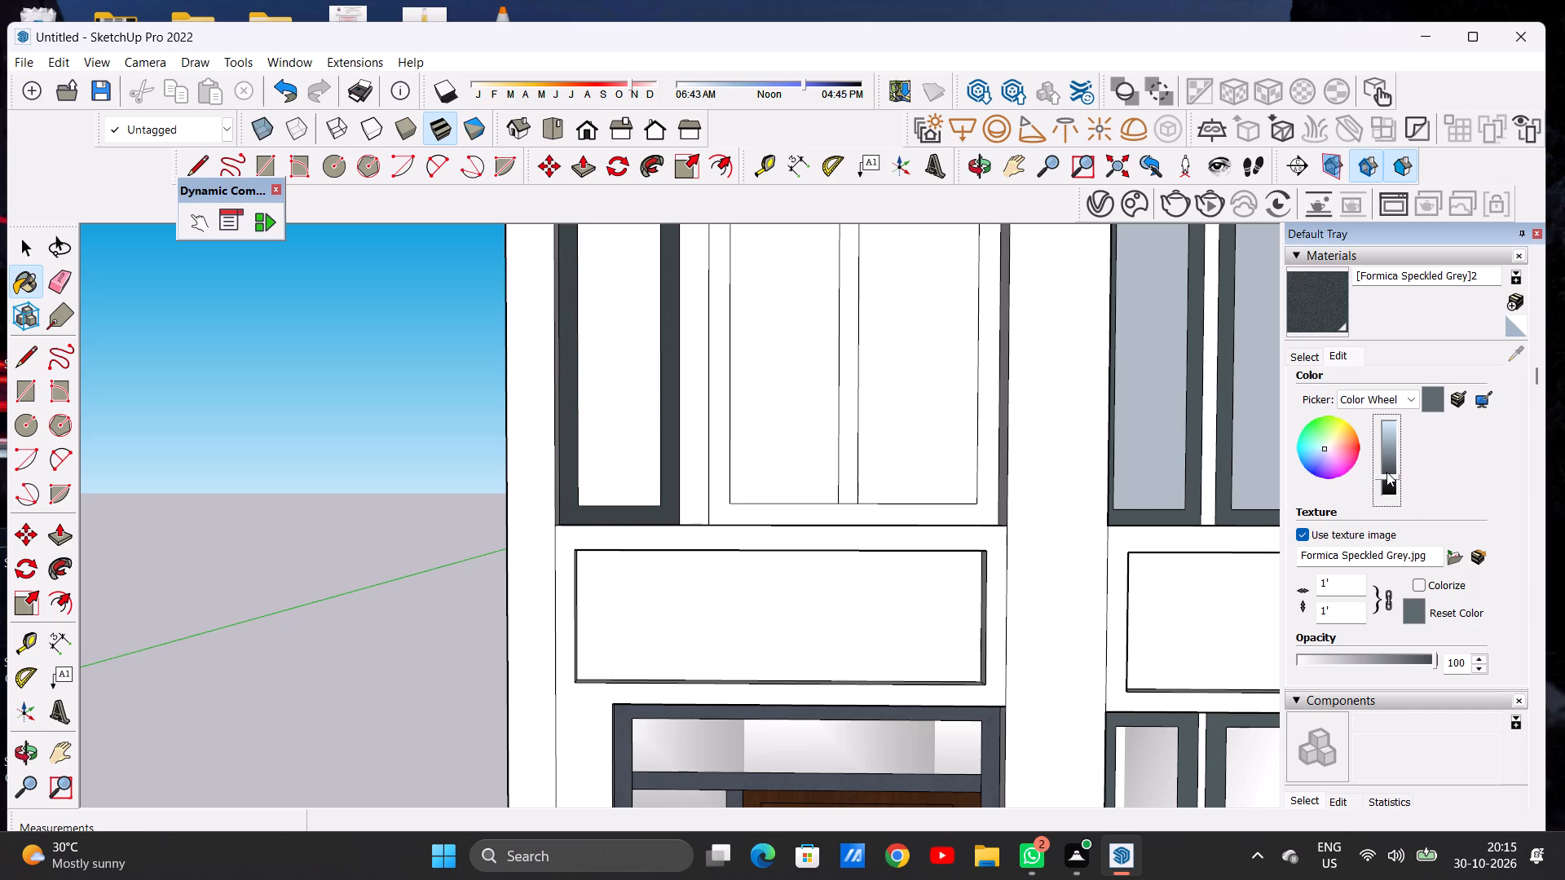
pyautogui.click(1386, 469)
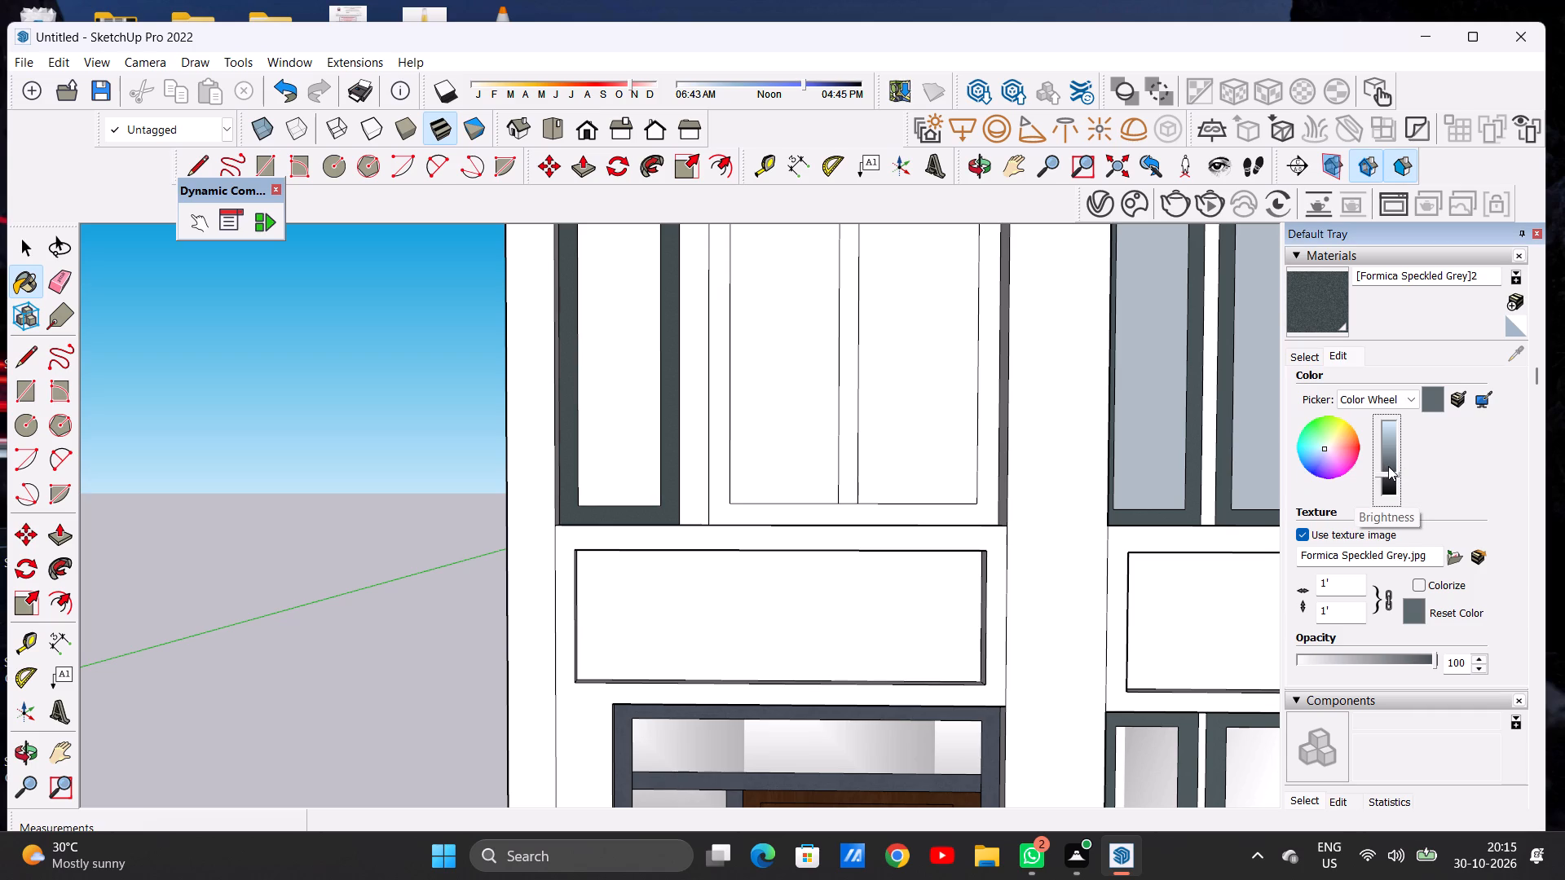
pyautogui.click(1388, 466)
pyautogui.scroll(-8, 1044, 478)
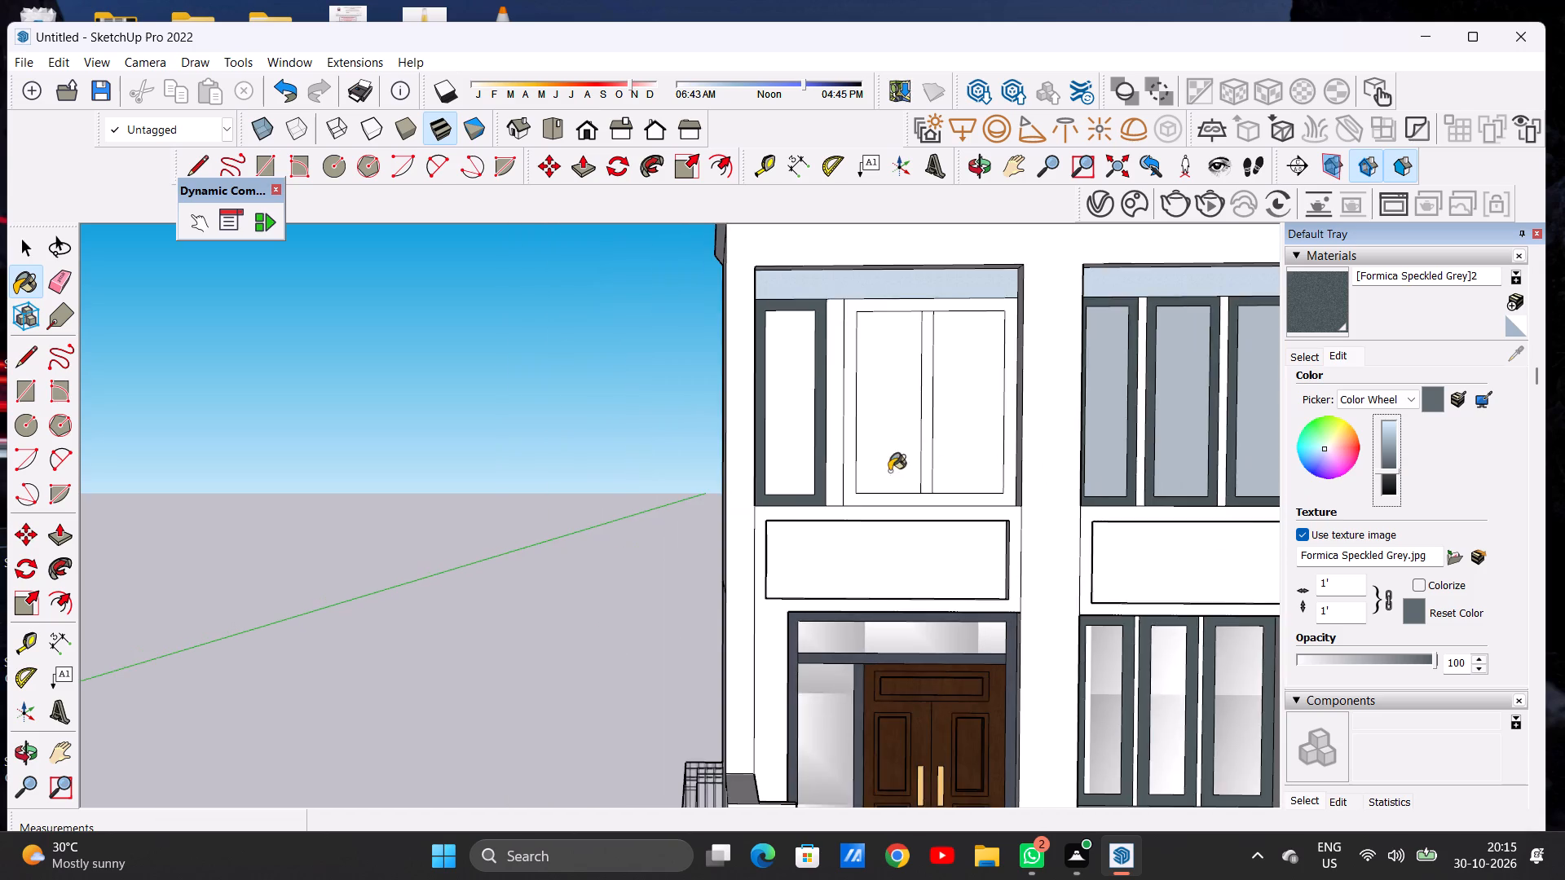
# Paint the wide sash frame and its central mullion in the upper-floor window above the entrance with the darkened Formica Speckled Grey.
pyautogui.scroll(-7, 881, 471)
pyautogui.scroll(19, 862, 467)
pyautogui.scroll(-1, 845, 507)
pyautogui.scroll(1, 848, 507)
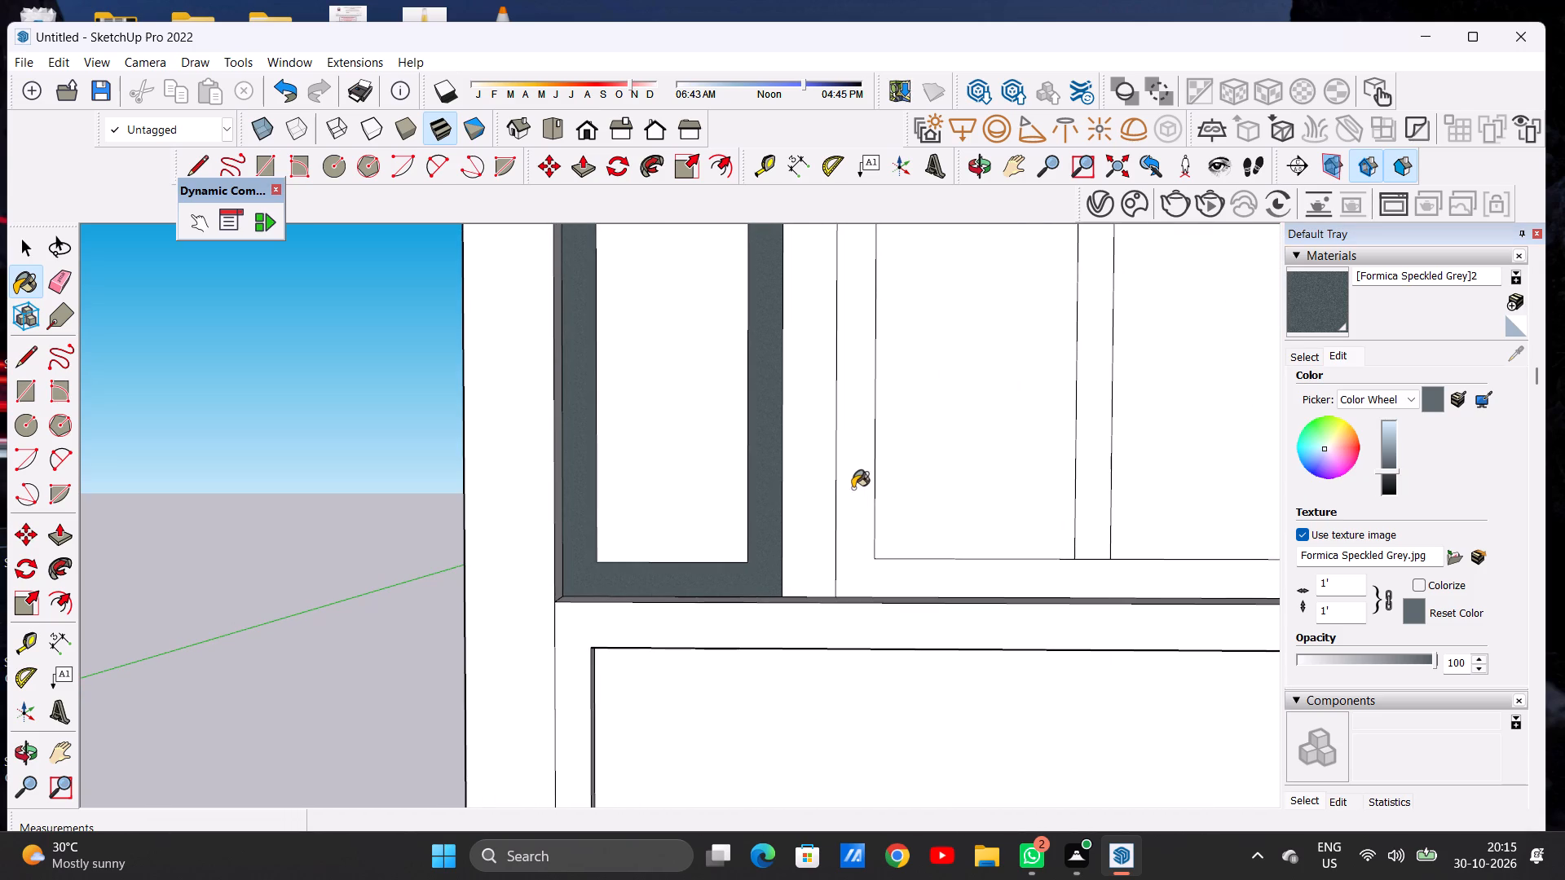
pyautogui.click(853, 488)
pyautogui.scroll(-14, 851, 491)
pyautogui.scroll(9, 941, 499)
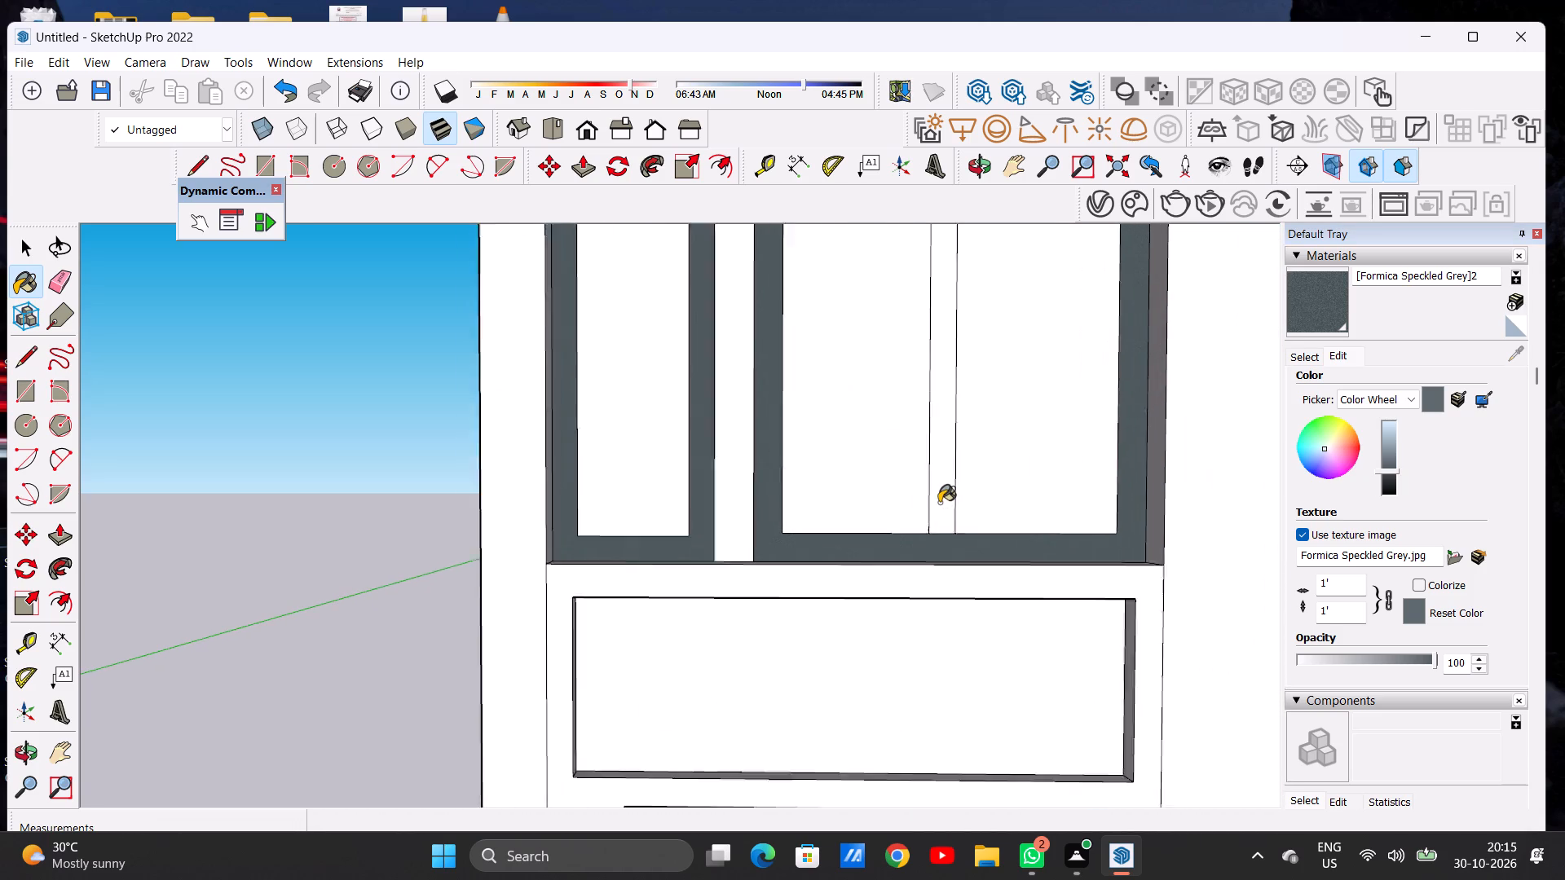
pyautogui.scroll(2, 939, 503)
pyautogui.click(949, 482)
pyautogui.scroll(-10, 888, 510)
pyautogui.scroll(1, 901, 508)
pyautogui.scroll(-4, 901, 508)
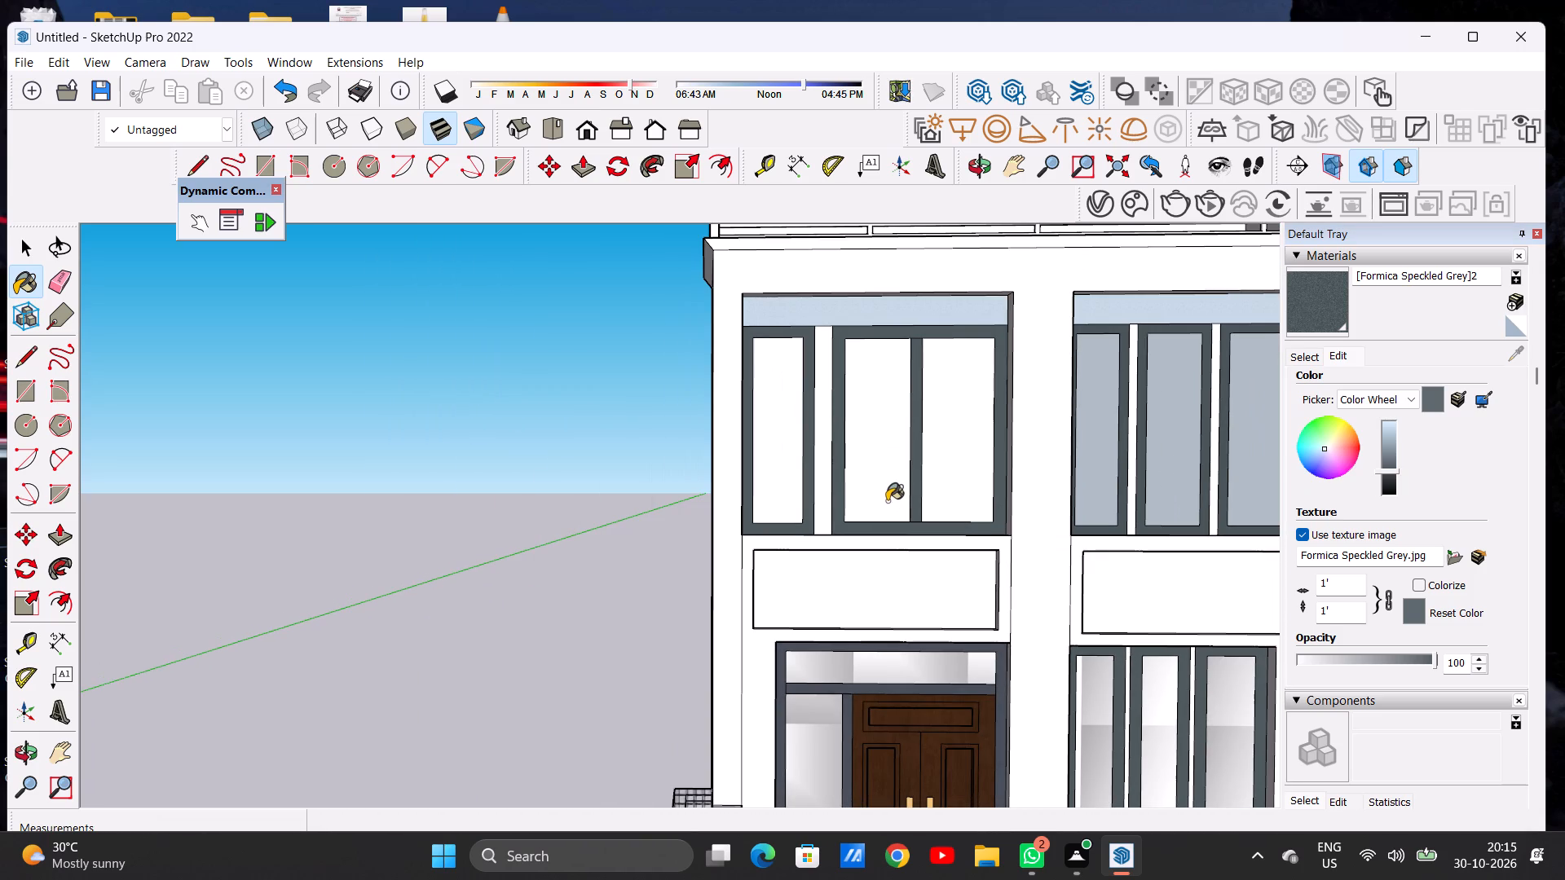
# Examine the upper-floor window frames up close, from oblique angles and in the context of the whole facade.
pyautogui.scroll(-5, 887, 501)
pyautogui.scroll(3, 896, 484)
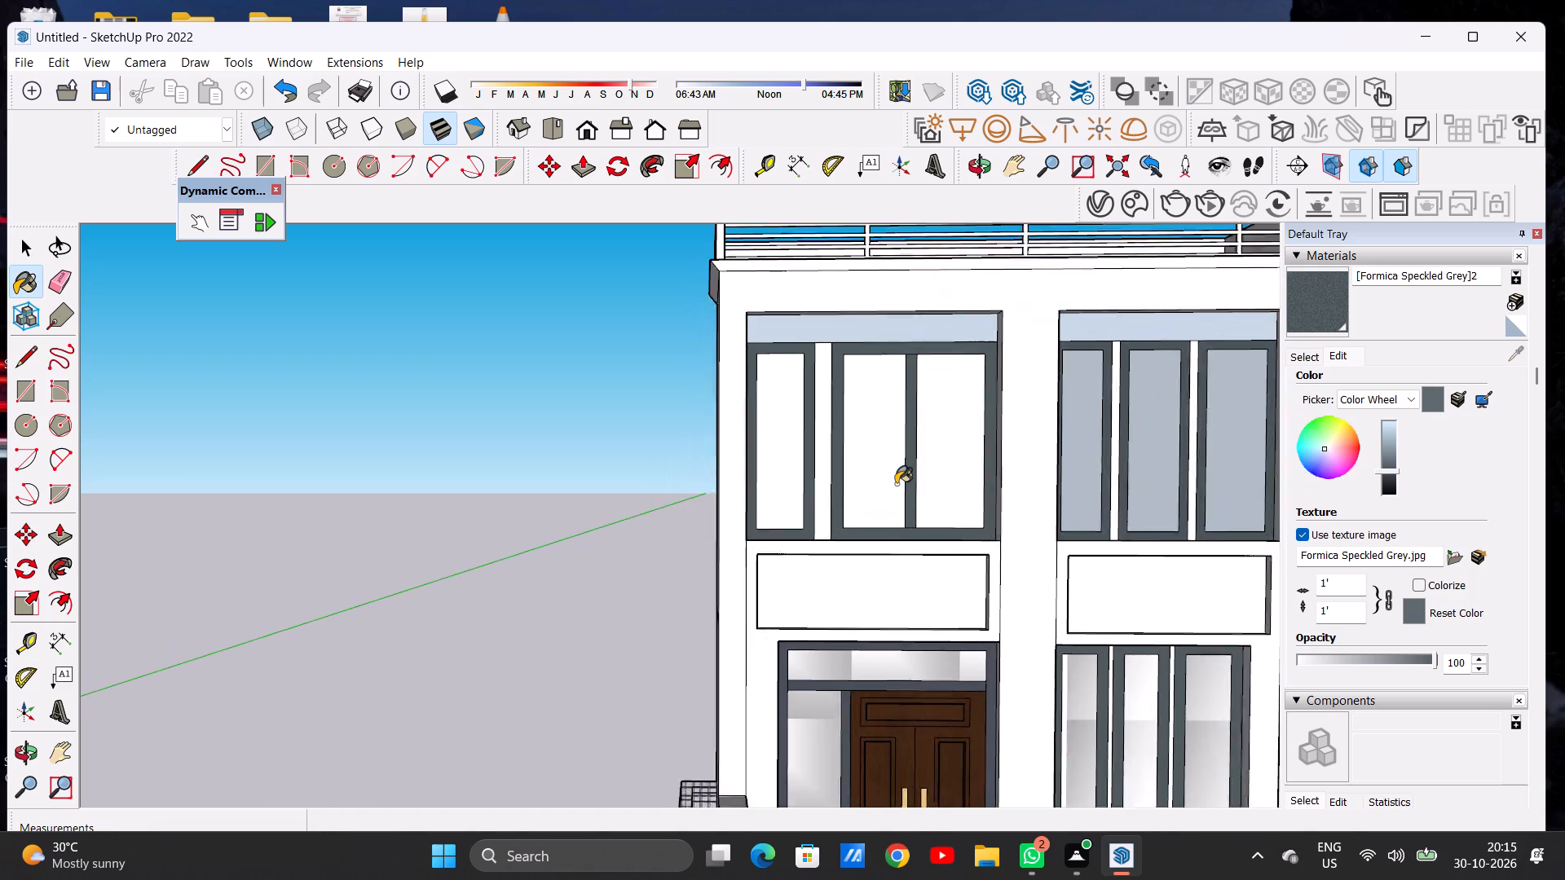
pyautogui.scroll(2, 896, 484)
pyautogui.middleClick(845, 470)
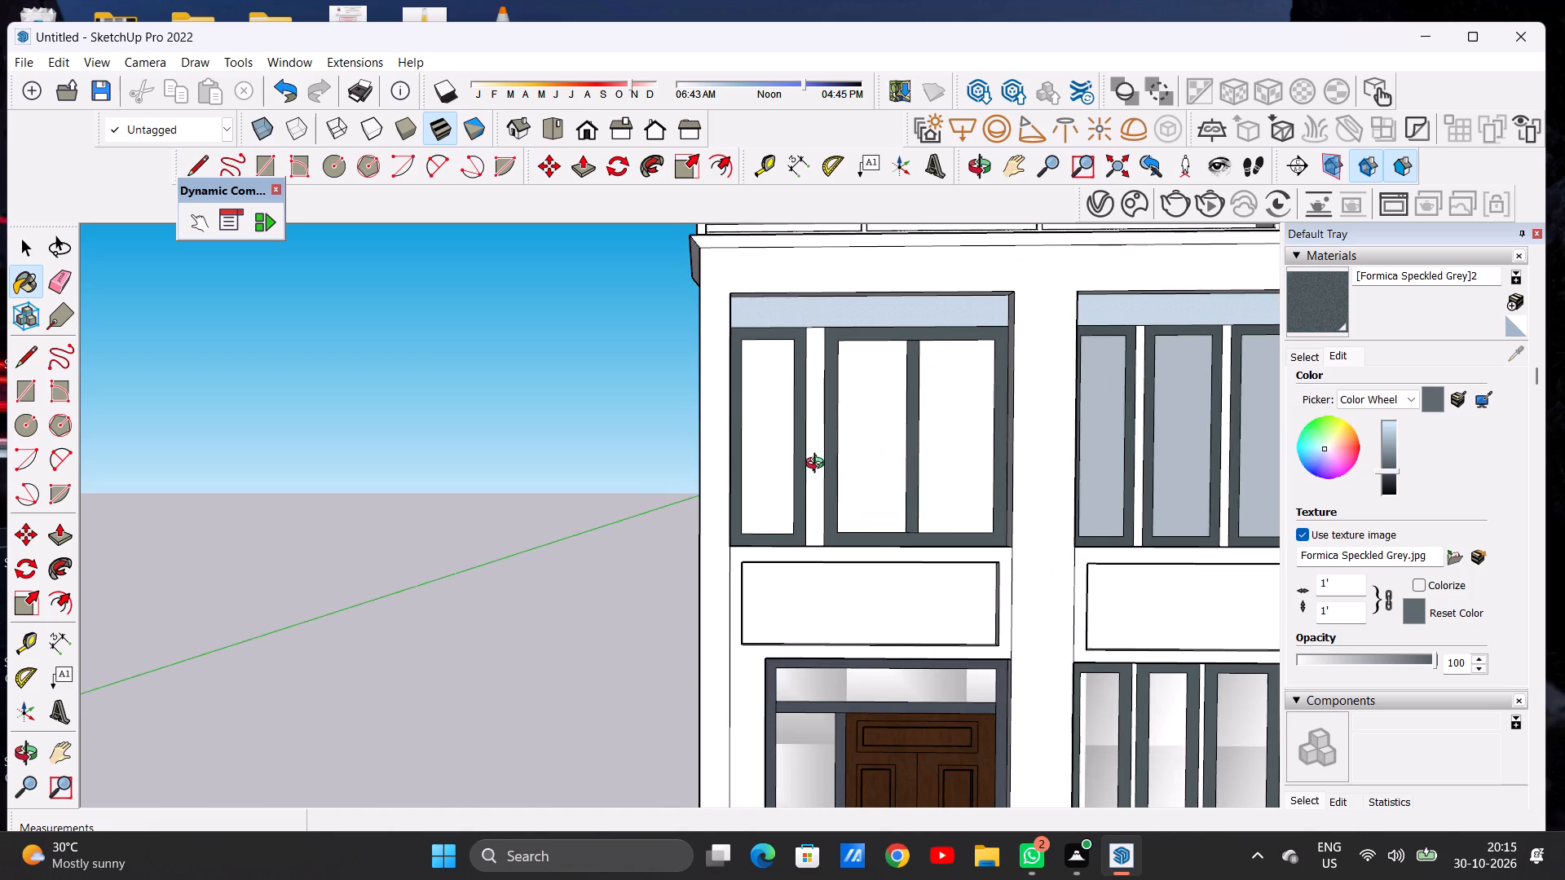
pyautogui.scroll(-3, 662, 482)
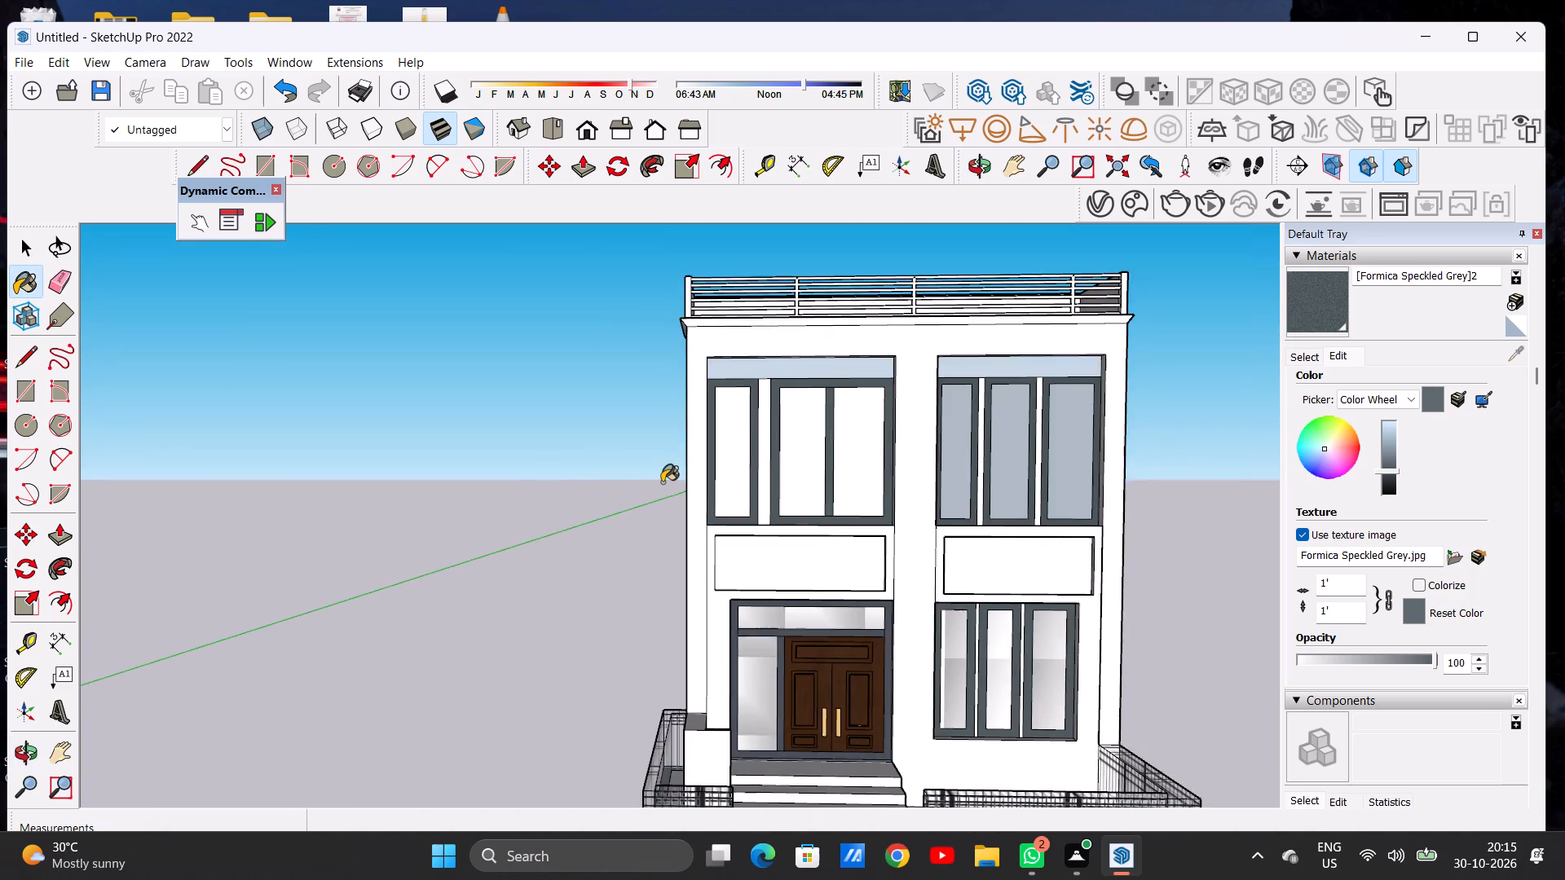
pyautogui.scroll(-11, 662, 482)
pyautogui.scroll(15, 751, 458)
pyautogui.scroll(-1, 721, 402)
pyautogui.scroll(8, 691, 411)
pyautogui.moveTo(643, 436); pyautogui.dragTo(689, 436, button='middle')
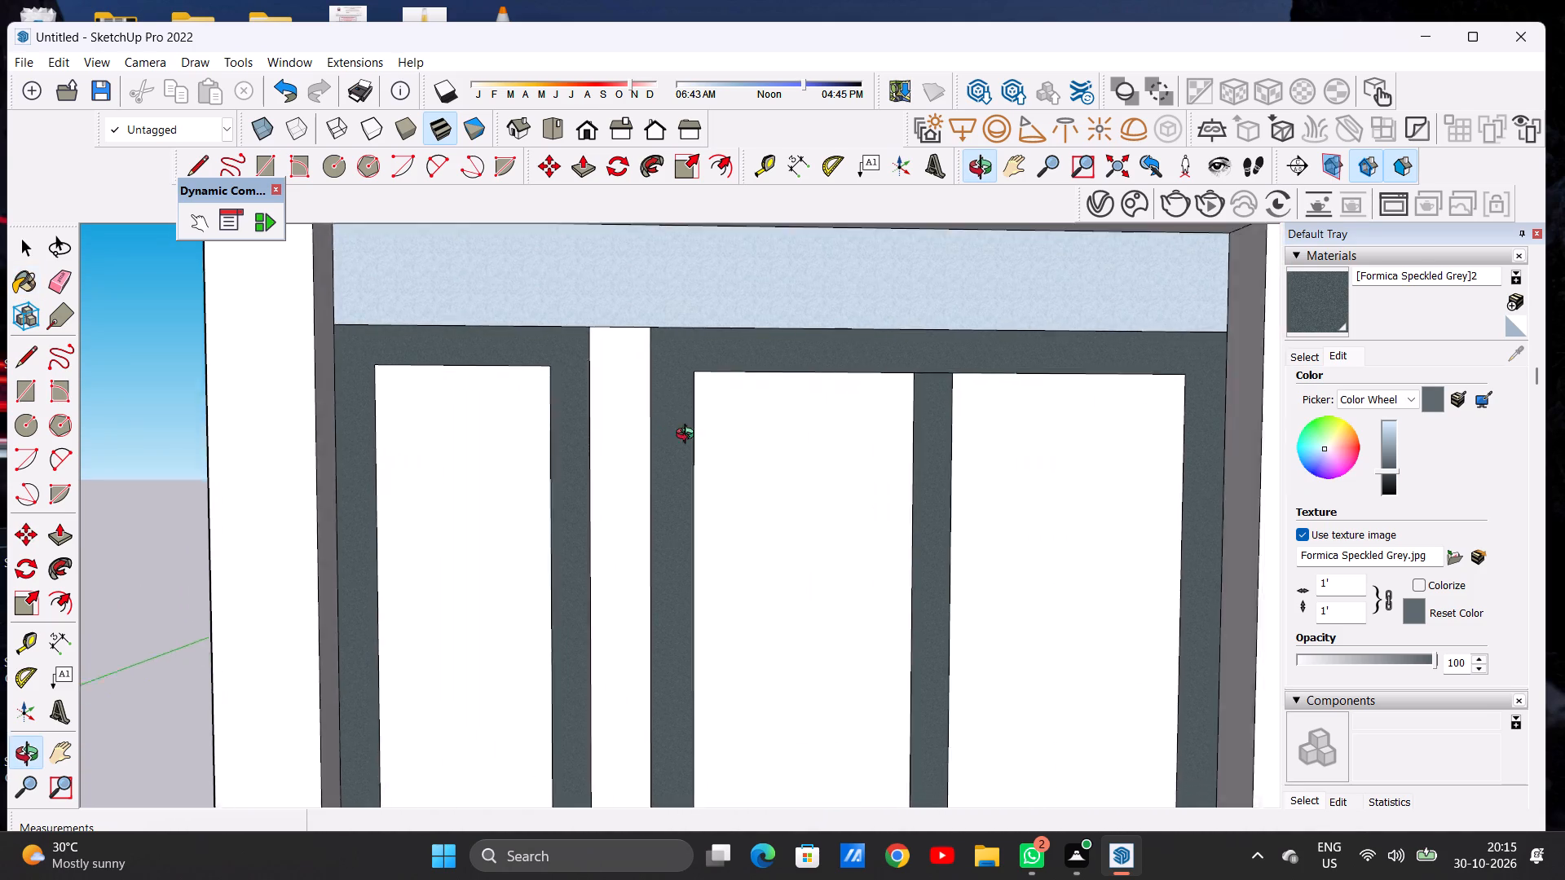
pyautogui.moveTo(689, 436); pyautogui.dragTo(649, 420, button='middle')
pyautogui.scroll(-14, 716, 437)
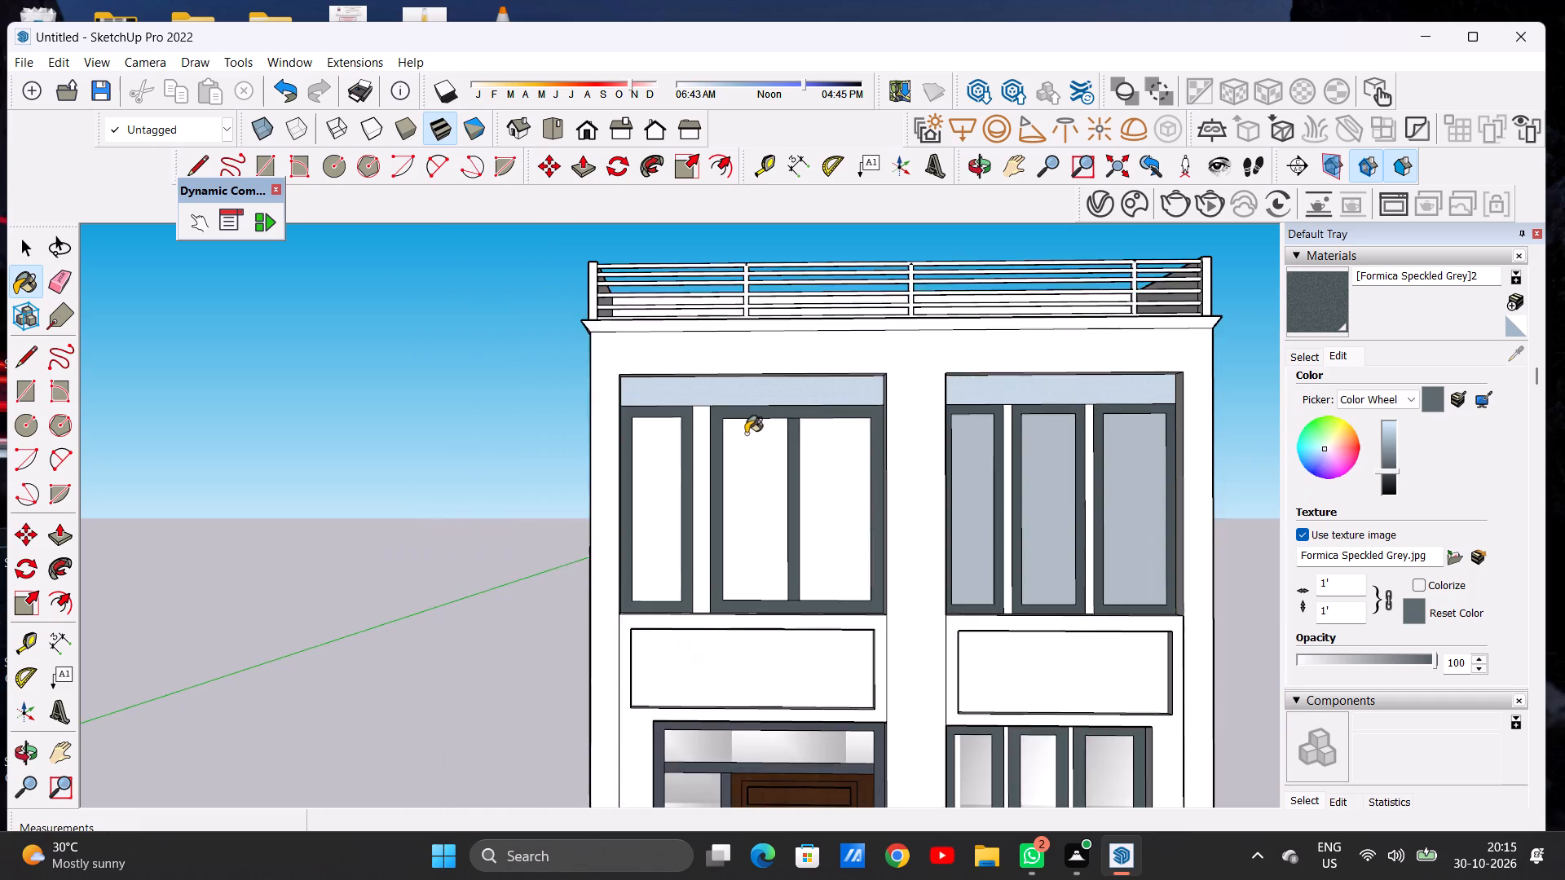
pyautogui.scroll(-7, 746, 433)
pyautogui.scroll(13, 724, 440)
pyautogui.moveTo(810, 437); pyautogui.dragTo(429, 471, button='middle')
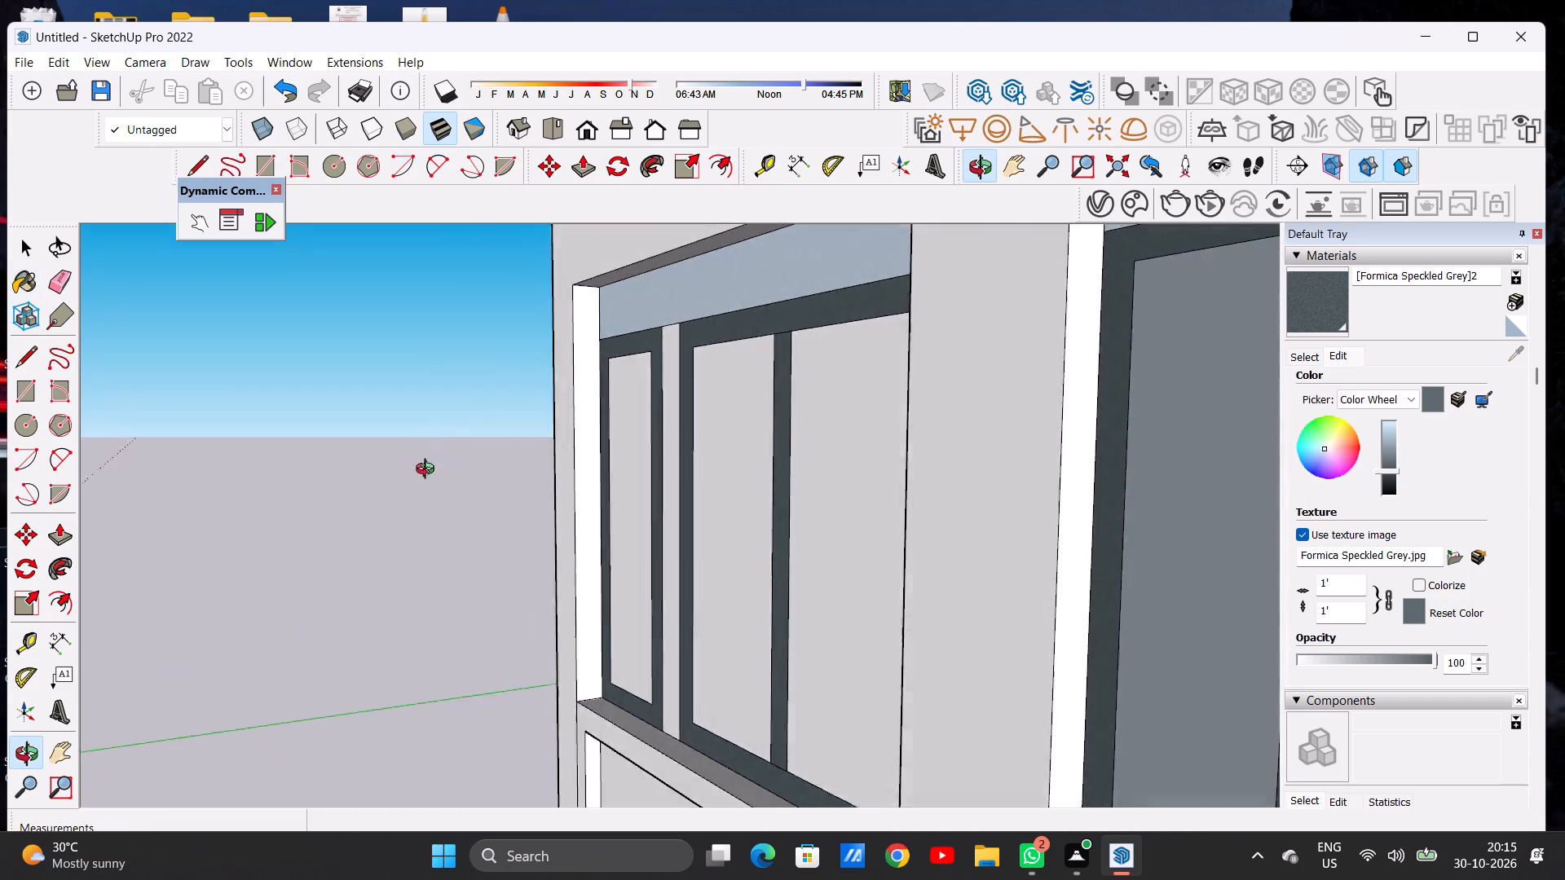
pyautogui.moveTo(429, 471); pyautogui.dragTo(863, 460, button='middle')
pyautogui.scroll(-3, 663, 461)
pyautogui.scroll(1, 659, 464)
pyautogui.scroll(-5, 659, 464)
pyautogui.moveTo(756, 491); pyautogui.dragTo(702, 483, button='middle')
pyautogui.scroll(-13, 658, 463)
pyautogui.scroll(1, 684, 493)
pyautogui.scroll(-1, 684, 496)
pyautogui.scroll(14, 684, 499)
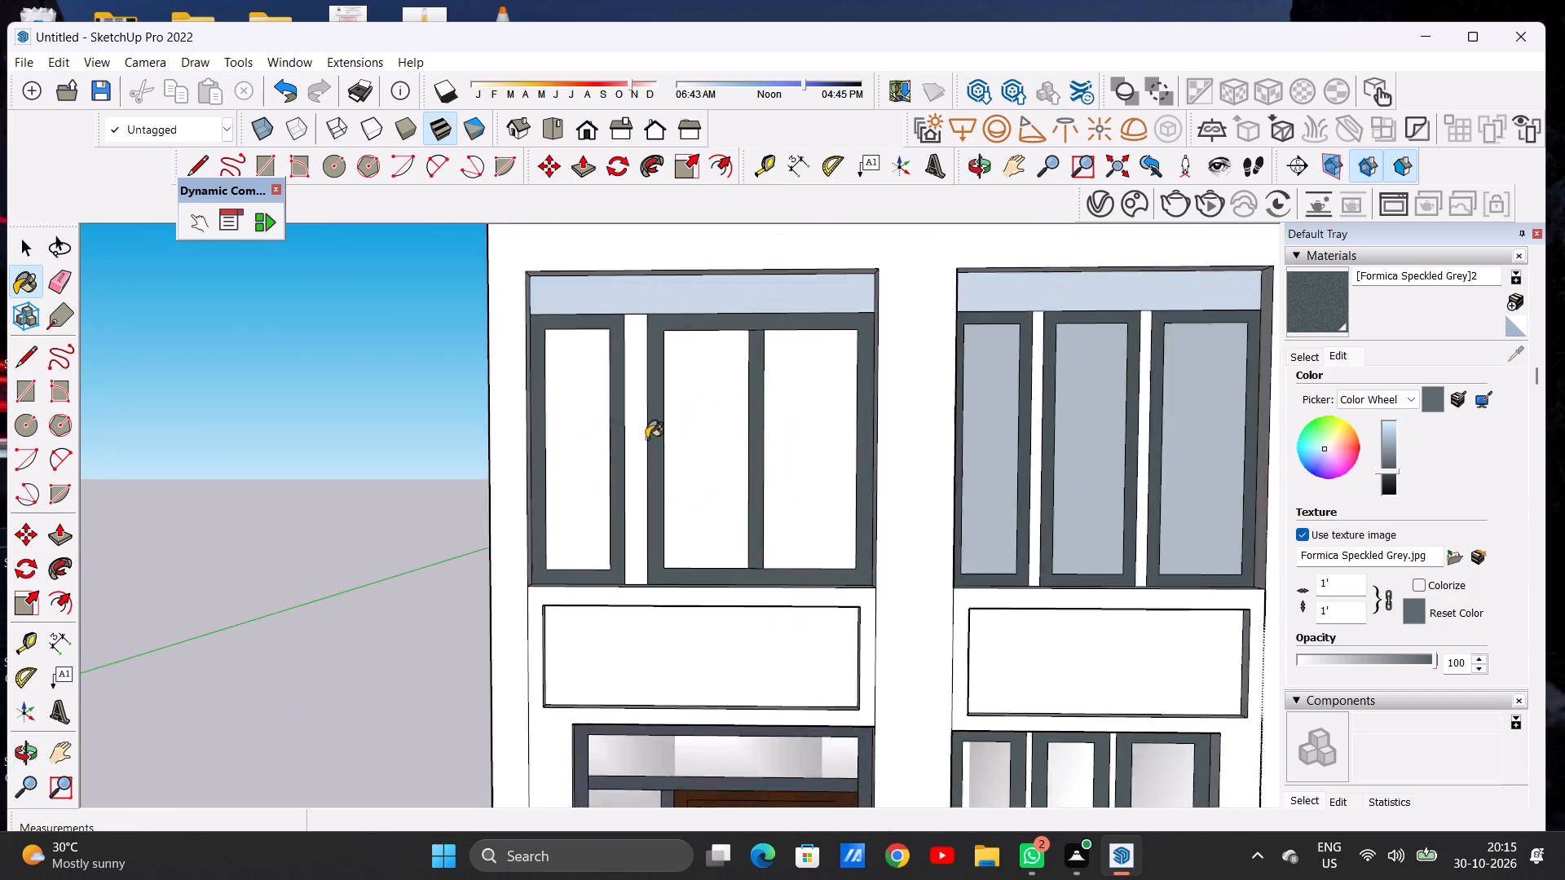
pyautogui.scroll(6, 646, 438)
pyautogui.scroll(-5, 651, 476)
pyautogui.moveTo(663, 470); pyautogui.dragTo(660, 477, button='middle')
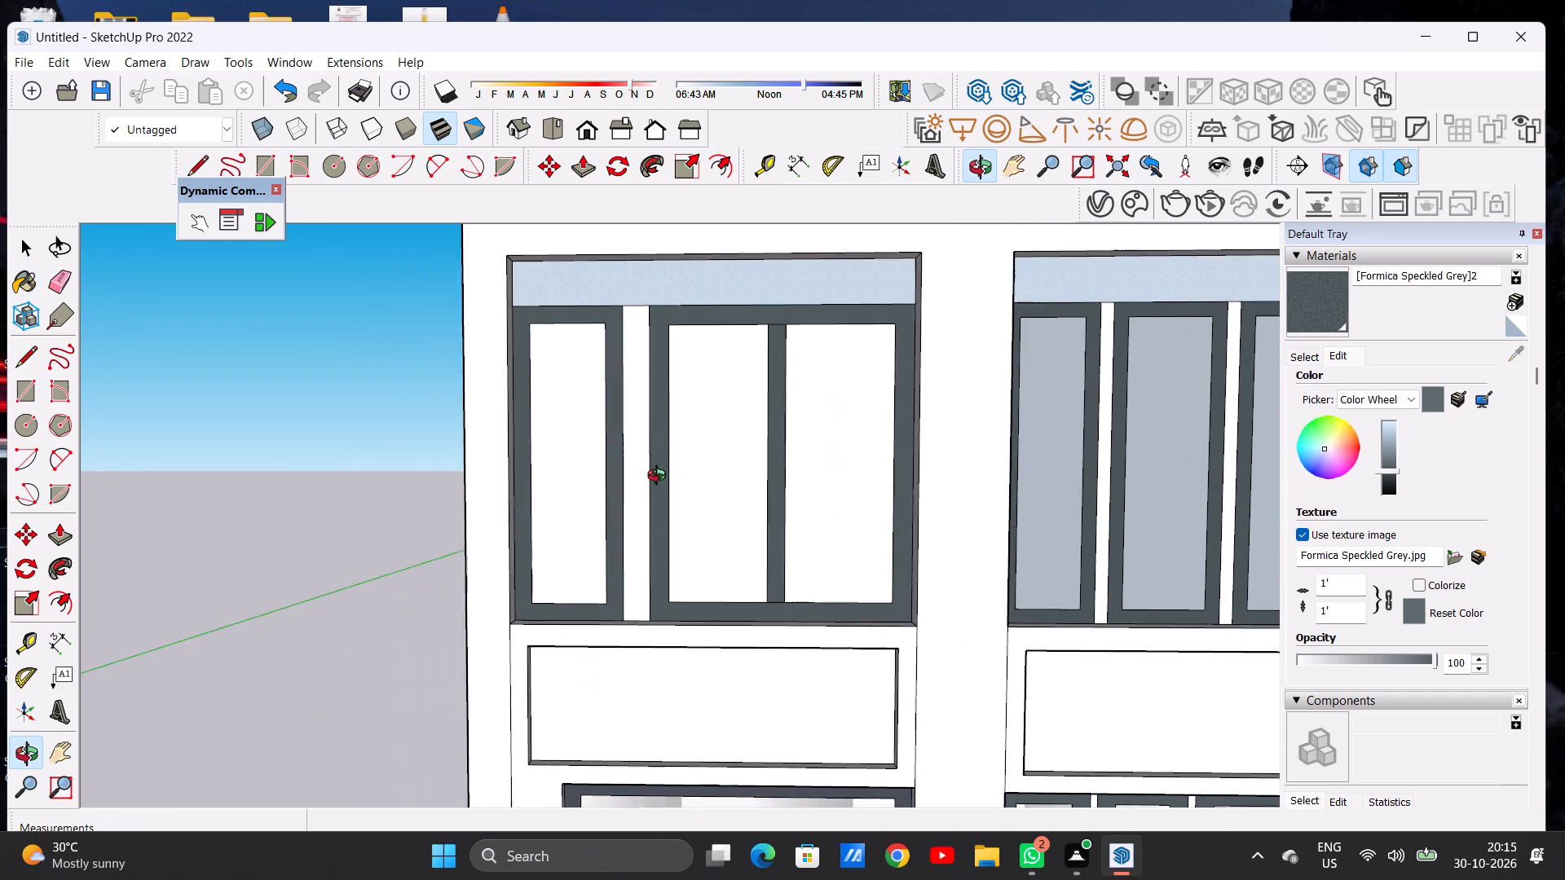
pyautogui.moveTo(660, 477); pyautogui.dragTo(659, 478, button='middle')
pyautogui.scroll(-9, 671, 469)
pyautogui.moveTo(672, 471); pyautogui.dragTo(474, 637, button='middle')
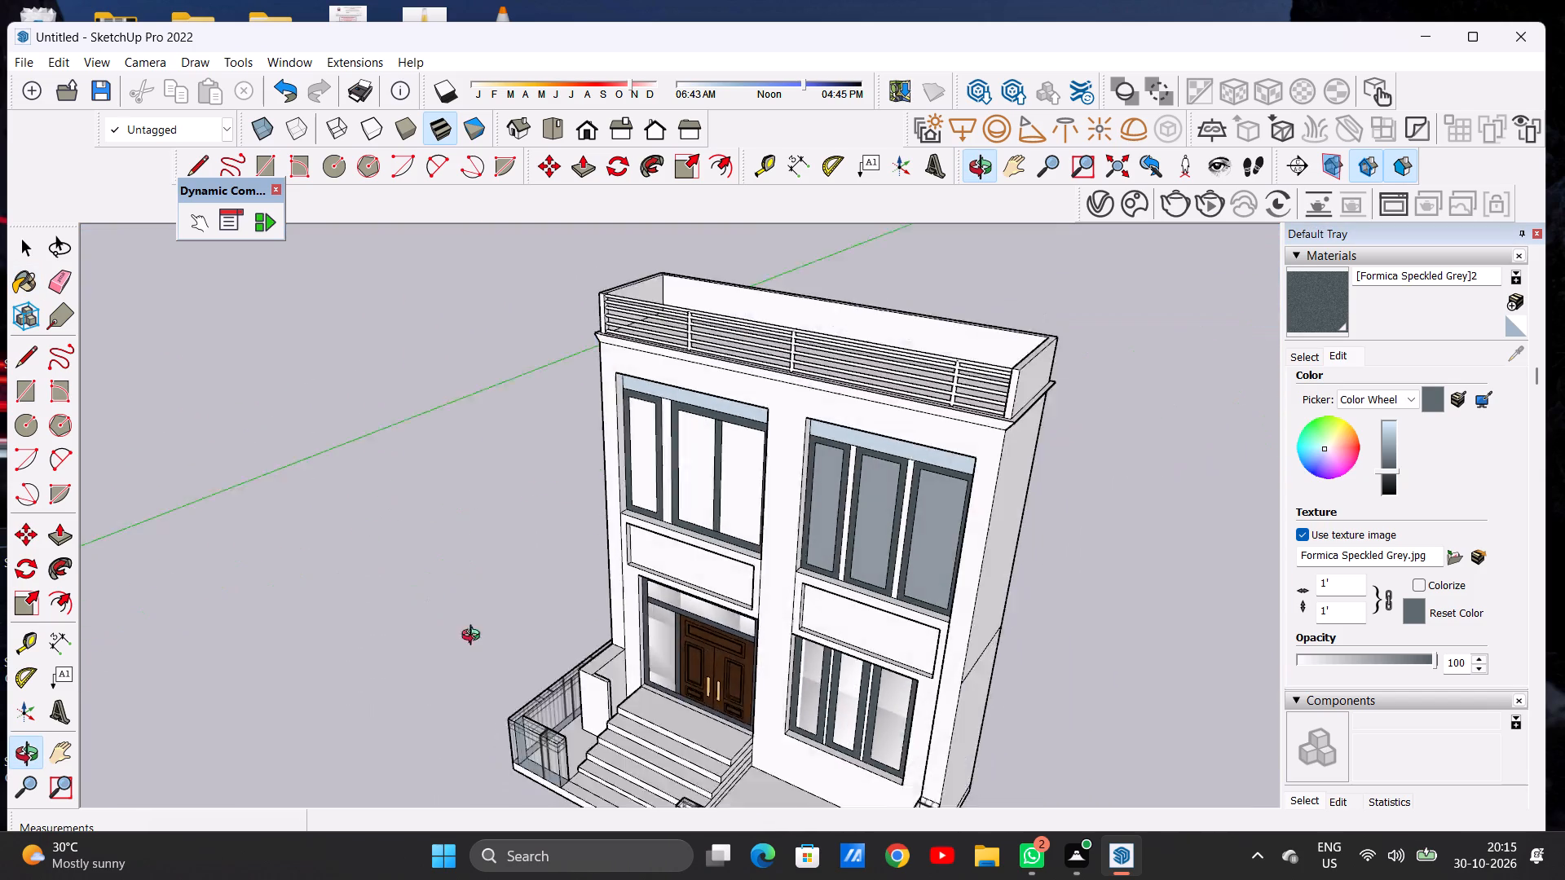
pyautogui.moveTo(474, 637); pyautogui.dragTo(692, 475, button='middle')
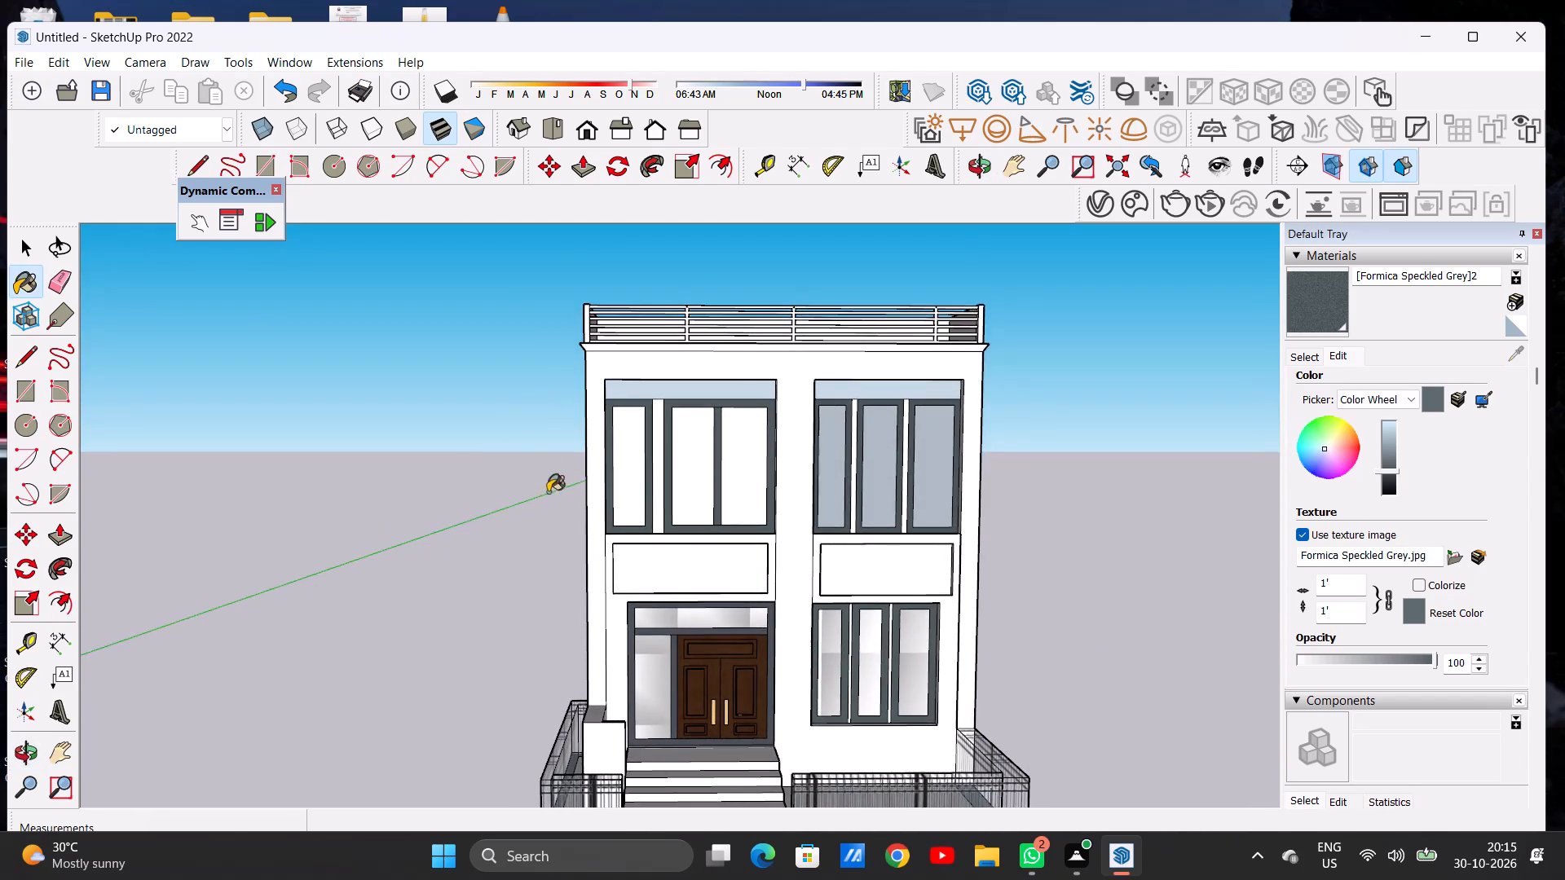
pyautogui.scroll(-8, 538, 497)
pyautogui.scroll(-1, 624, 493)
pyautogui.scroll(16, 624, 493)
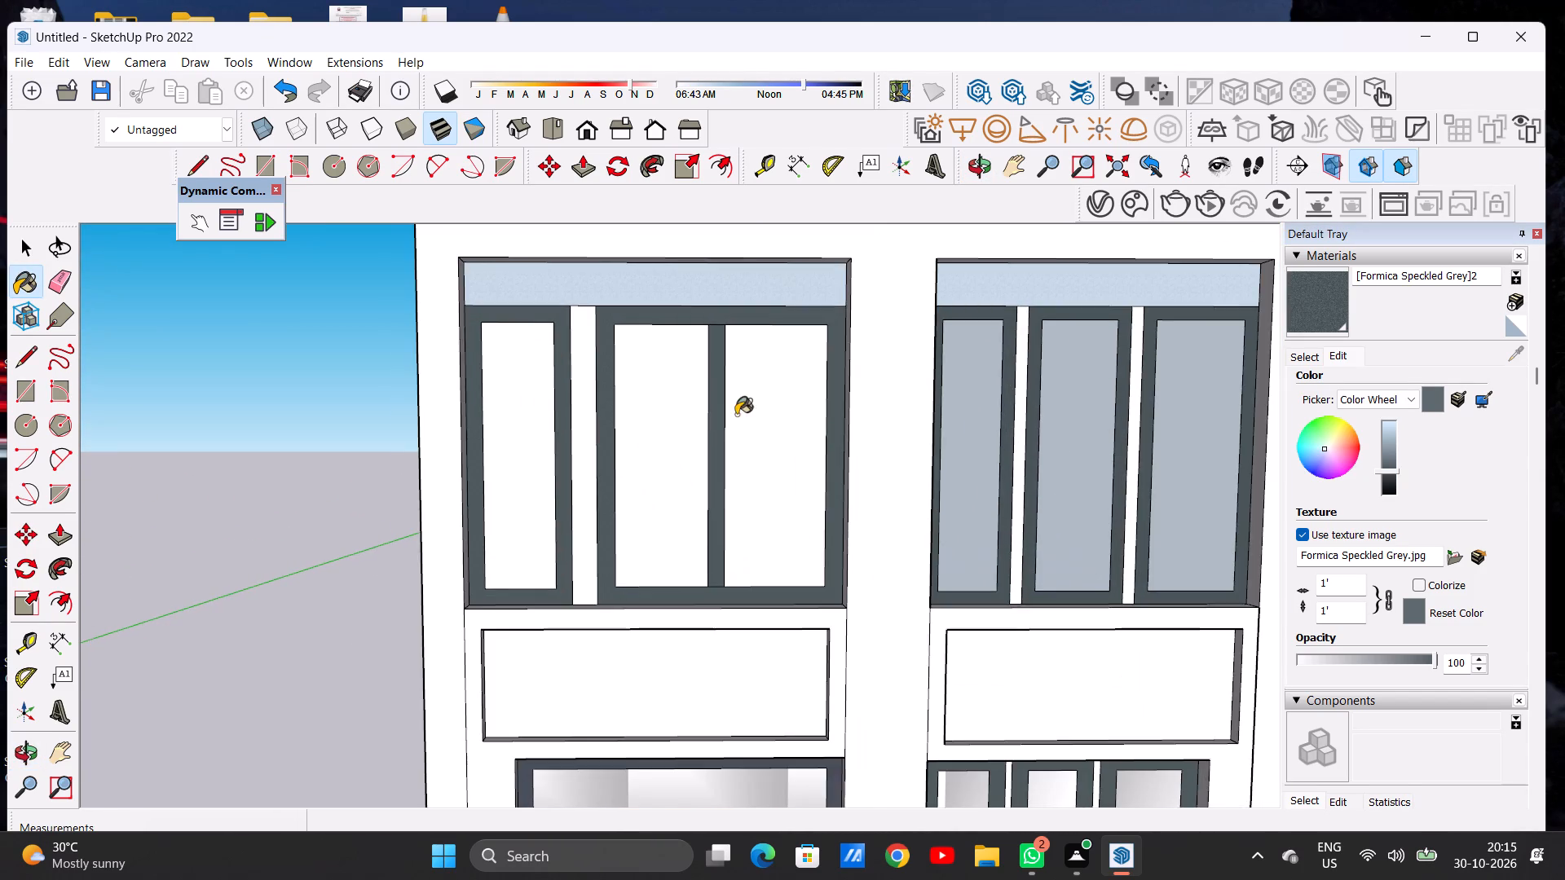
pyautogui.moveTo(712, 413); pyautogui.dragTo(854, 429, button='middle')
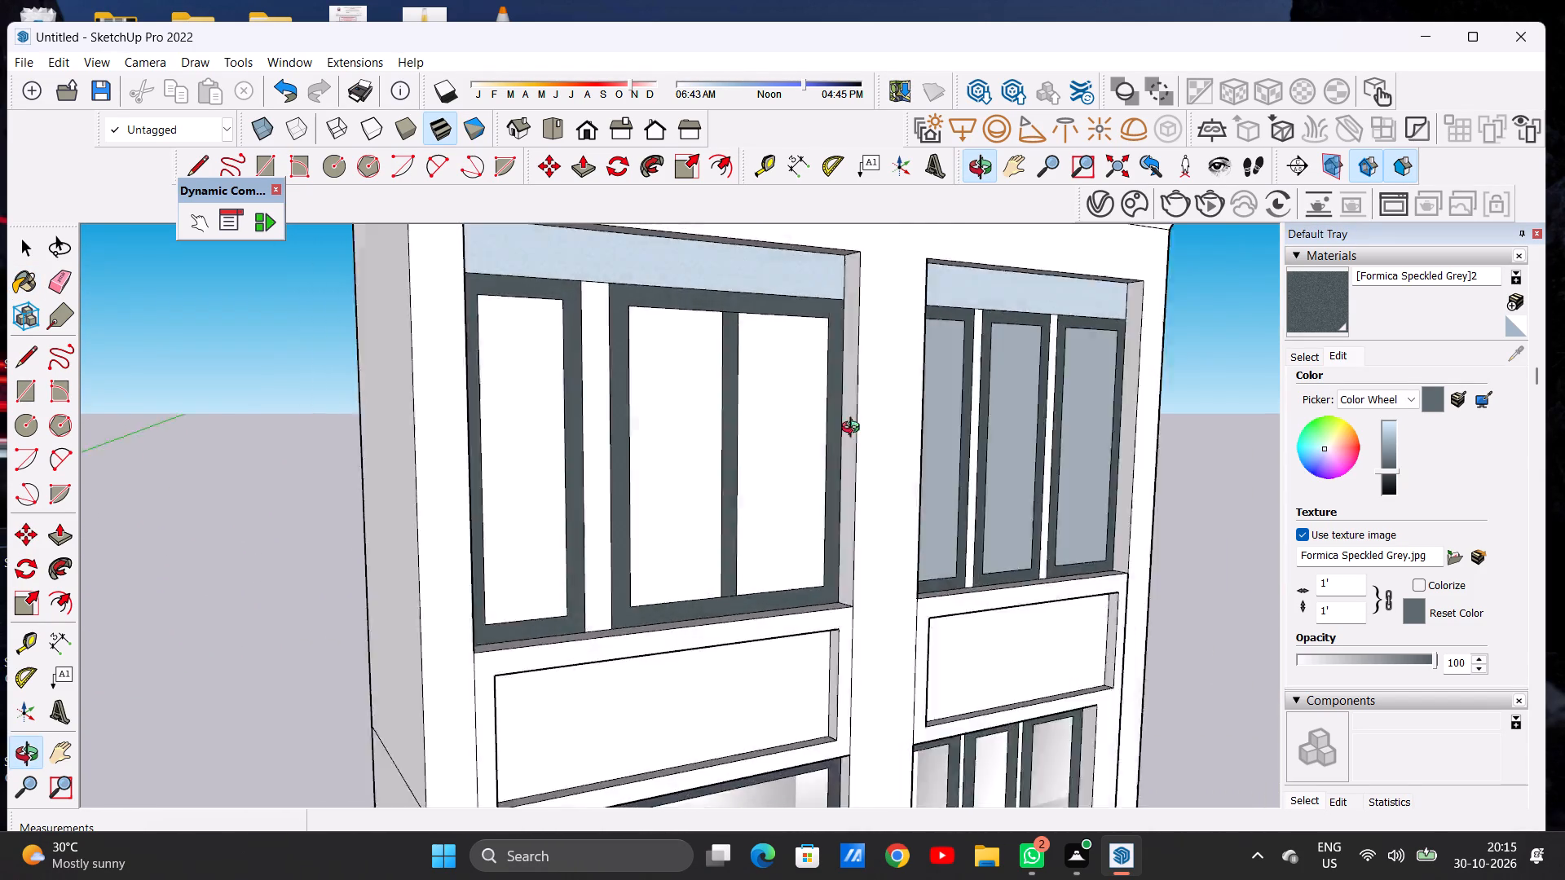
pyautogui.moveTo(854, 429); pyautogui.dragTo(719, 434, button='middle')
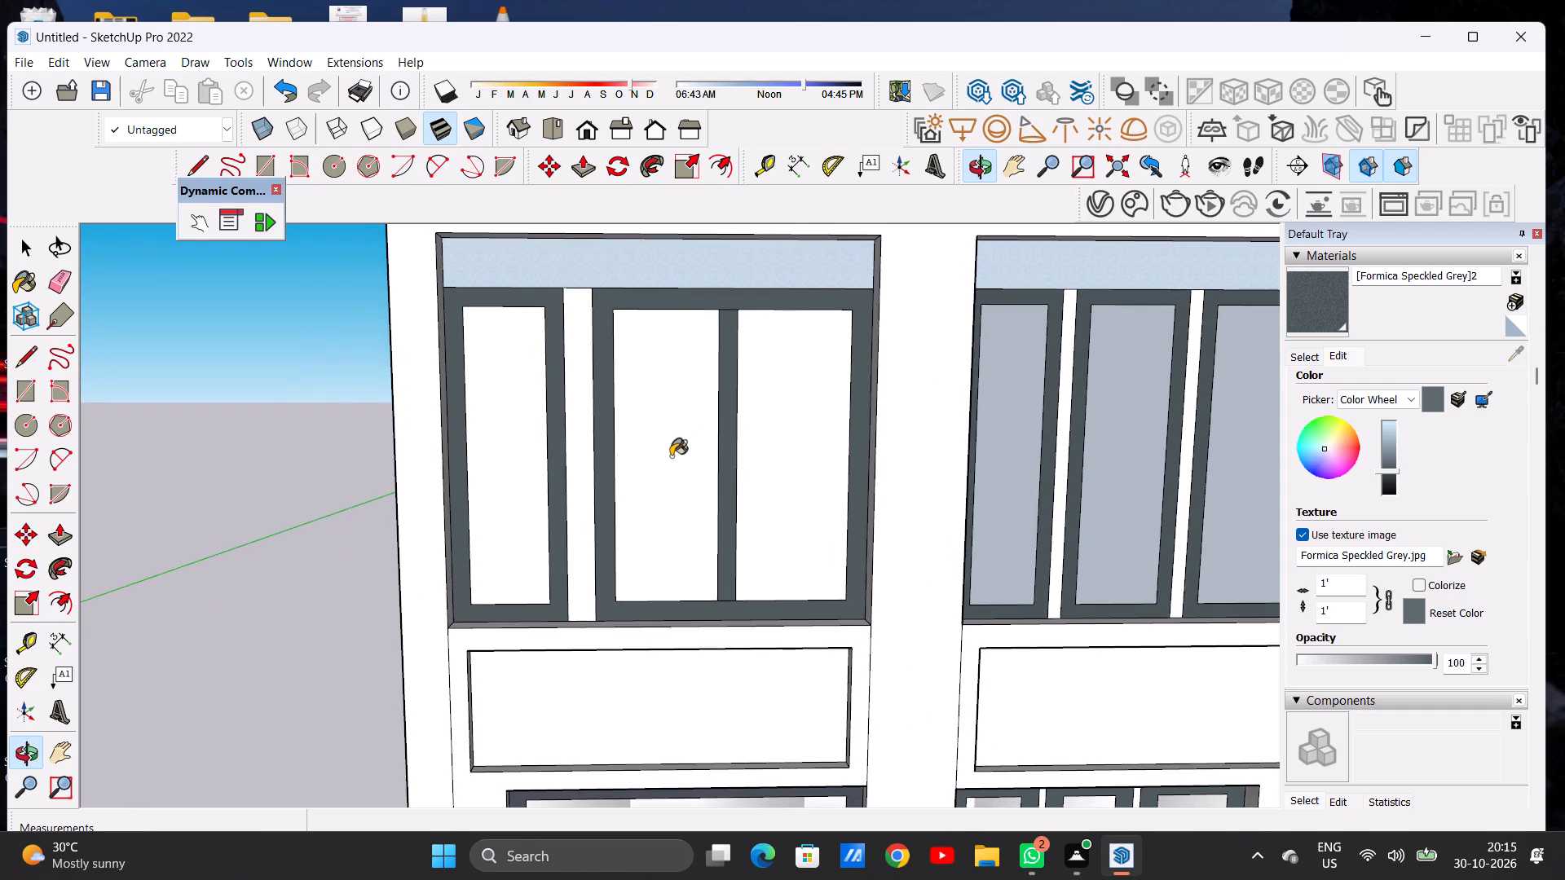
pyautogui.scroll(-11, 667, 469)
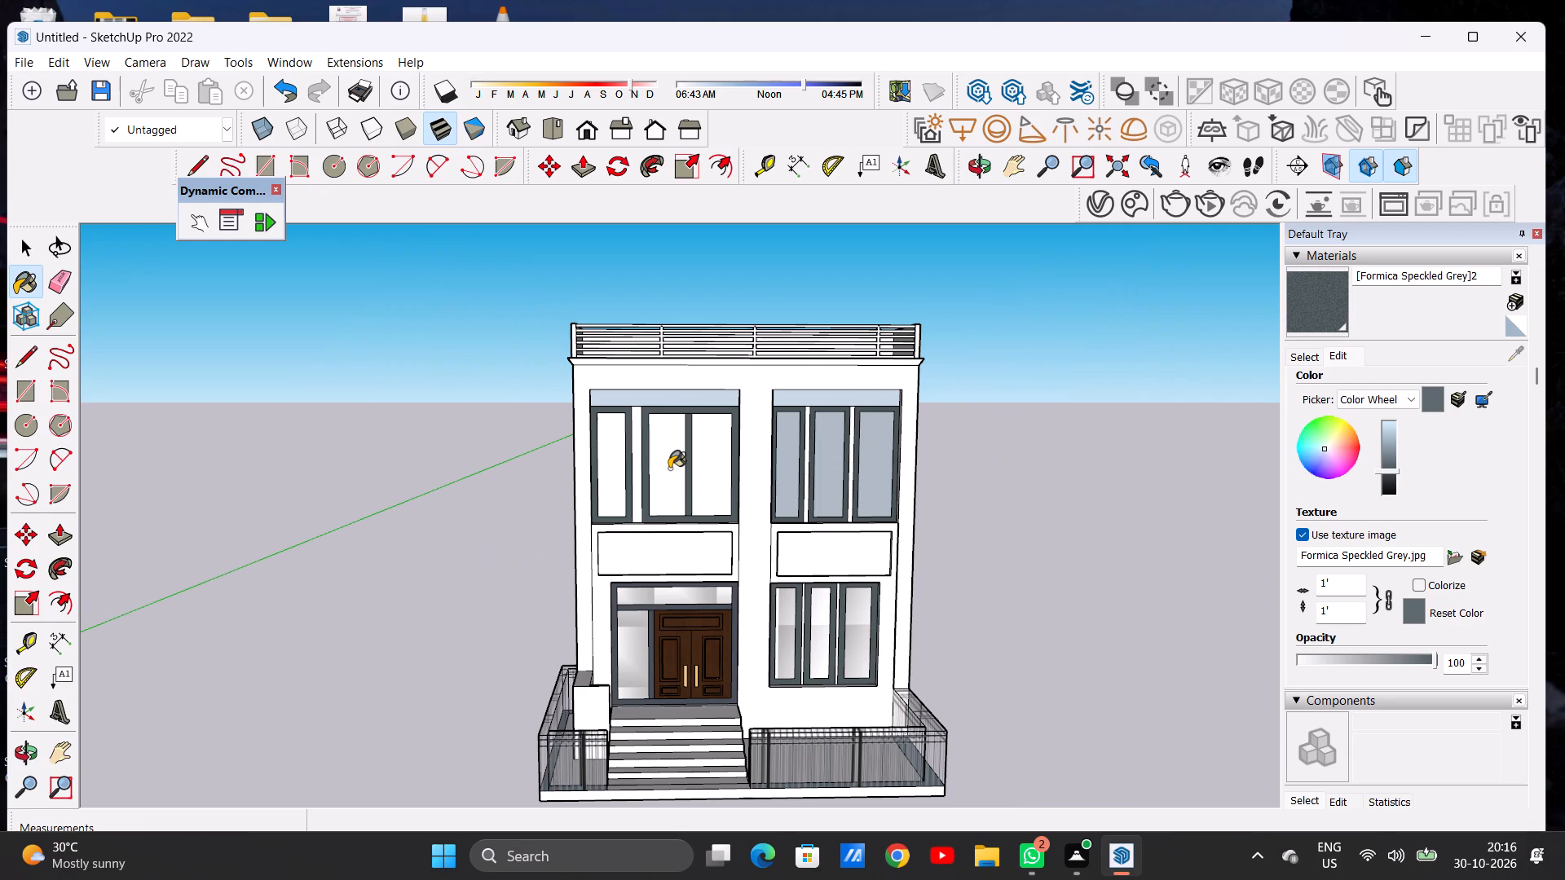
pyautogui.press('space')
pyautogui.scroll(2, 658, 516)
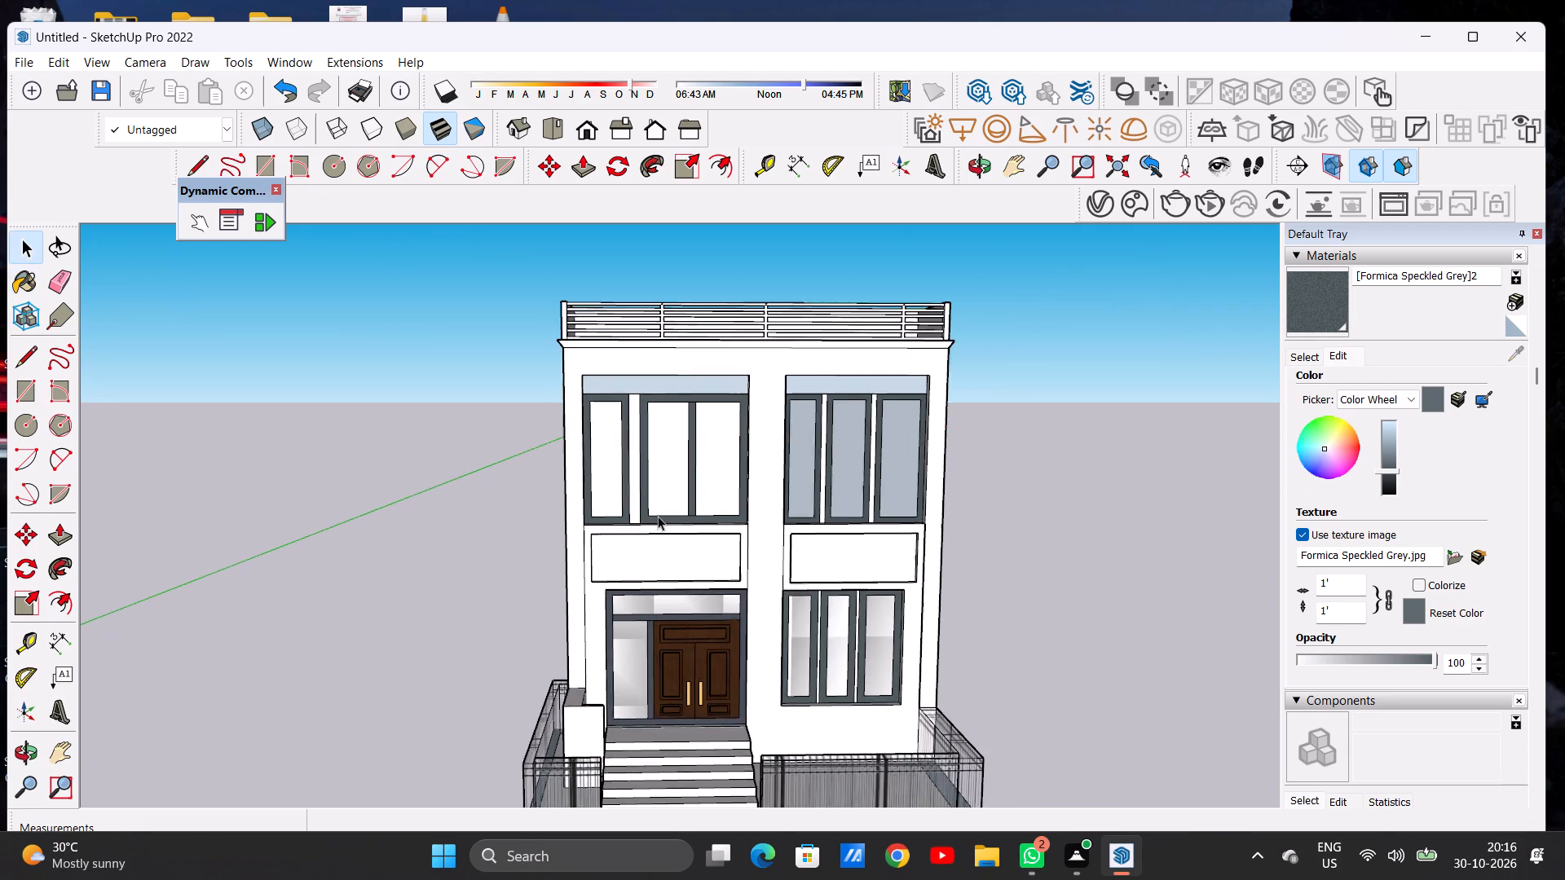
pyautogui.scroll(5, 658, 516)
pyautogui.scroll(-8, 649, 508)
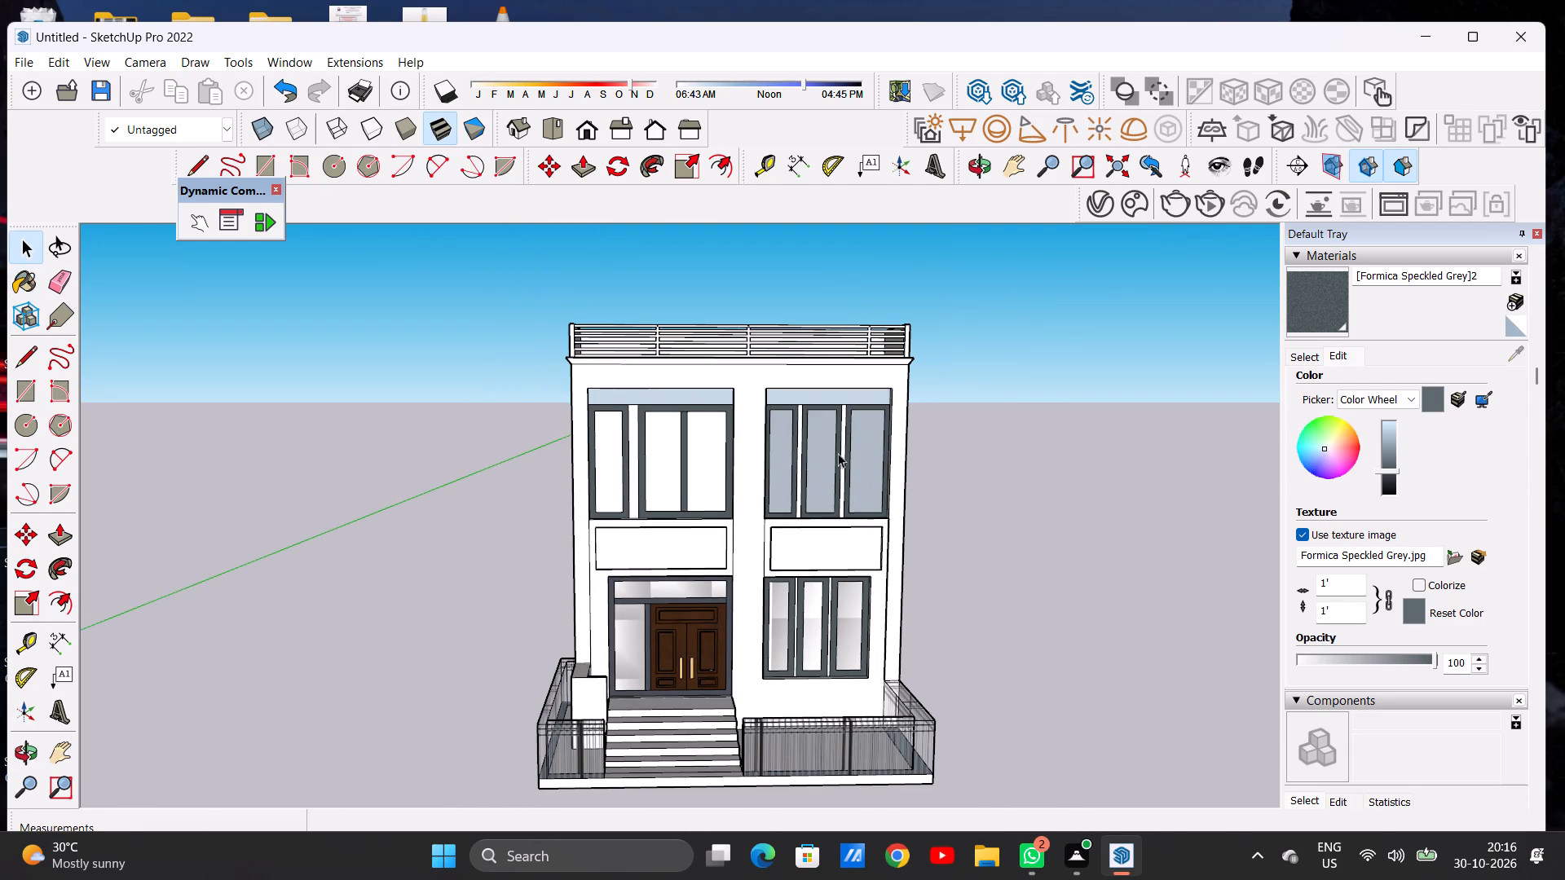
# Paint the three panes of the upper-floor window above the entrance with Translucent Glass Blue from Glass and Mirrors.
pyautogui.click(1304, 355)
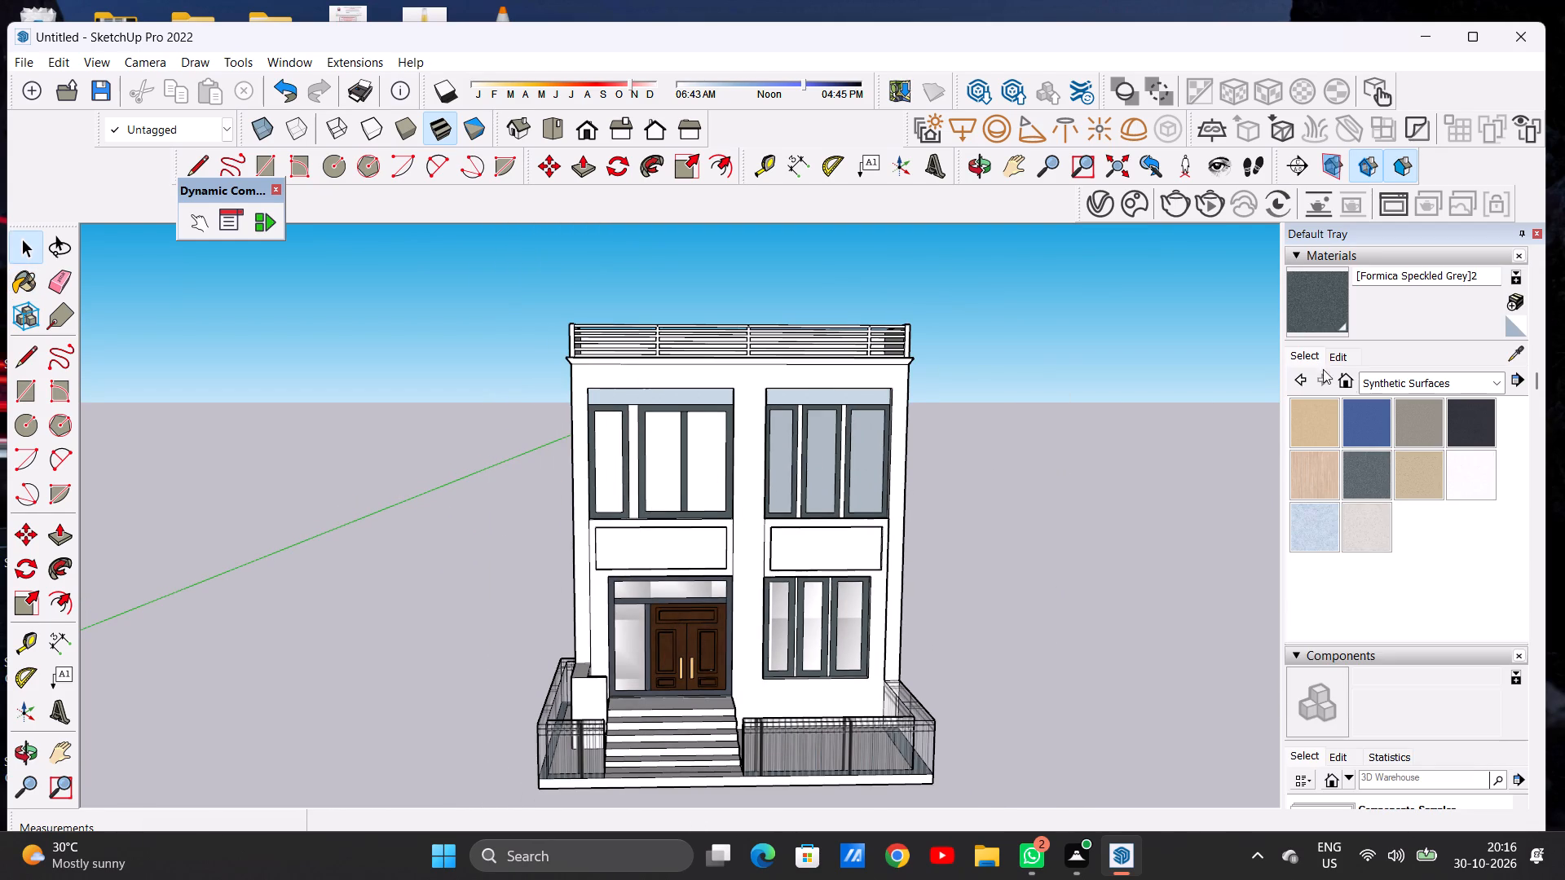
pyautogui.click(1374, 384)
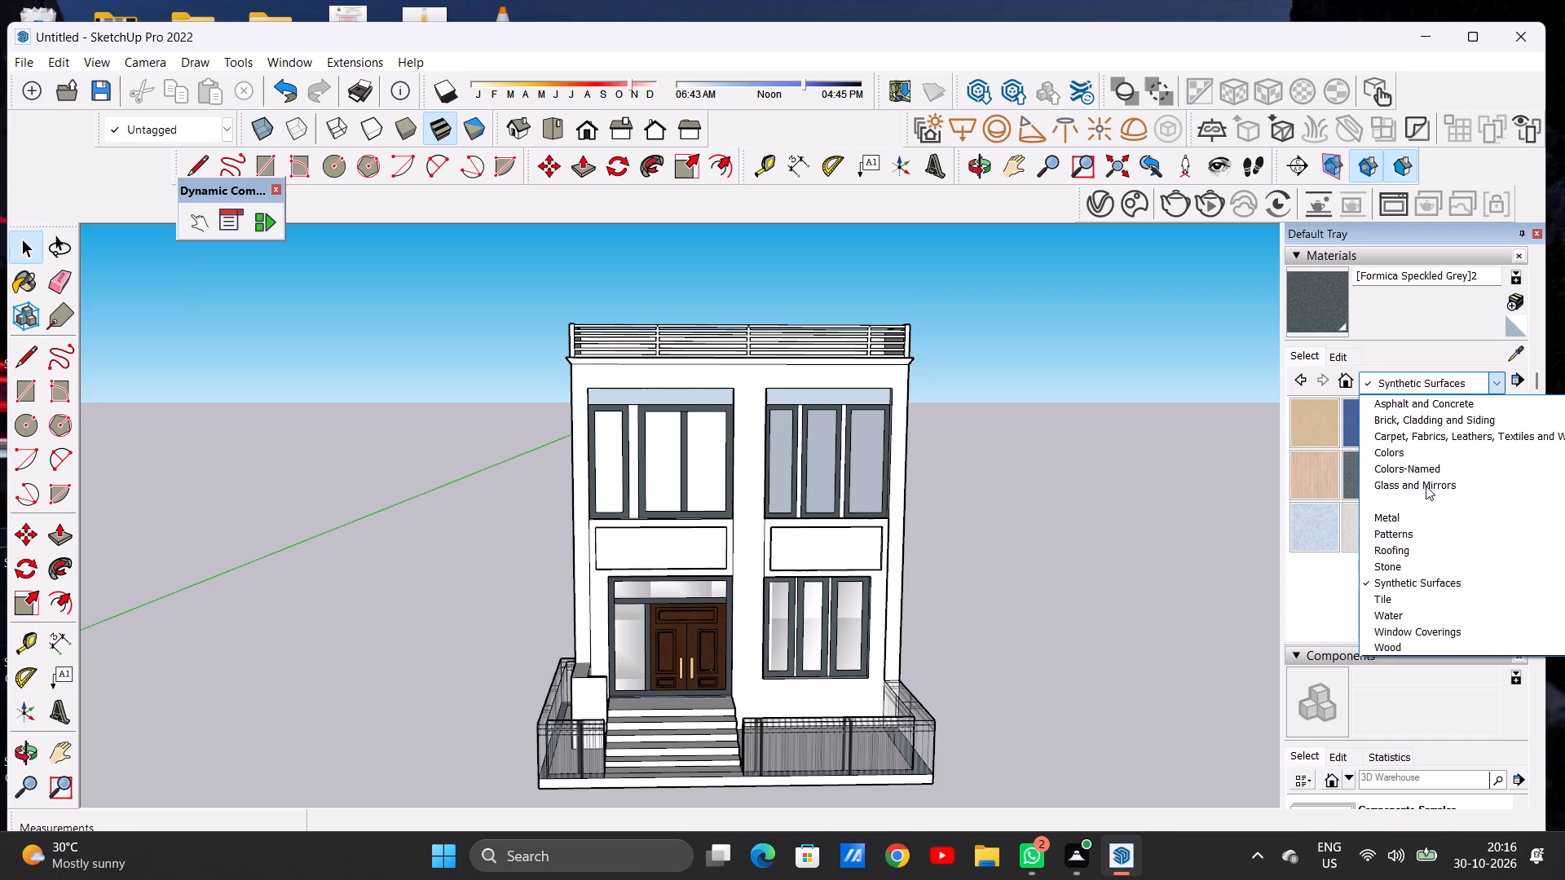
pyautogui.click(1426, 486)
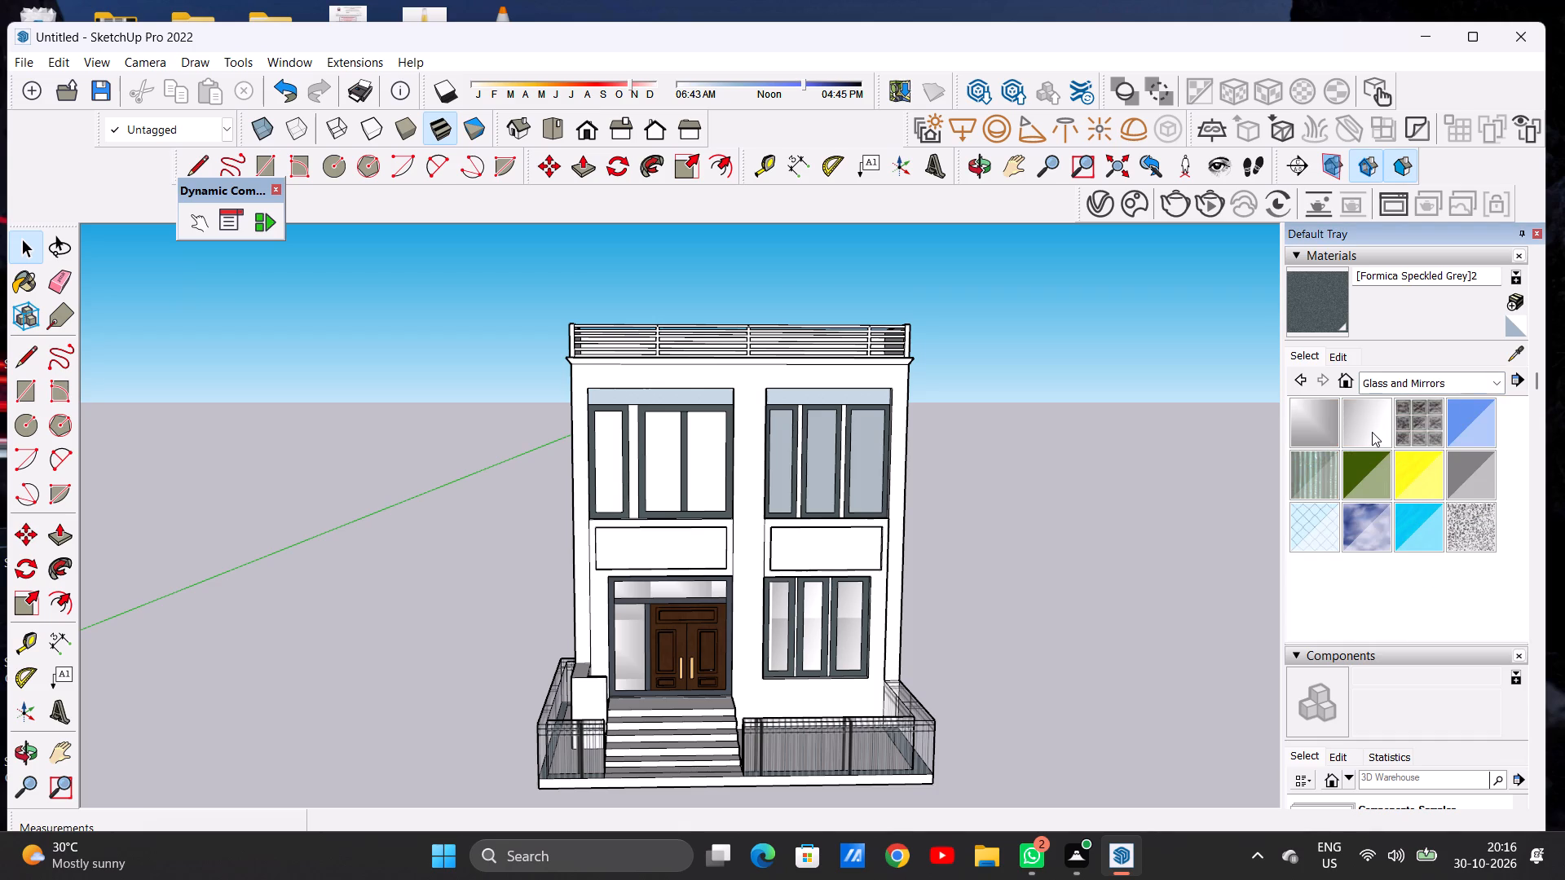
pyautogui.click(1459, 471)
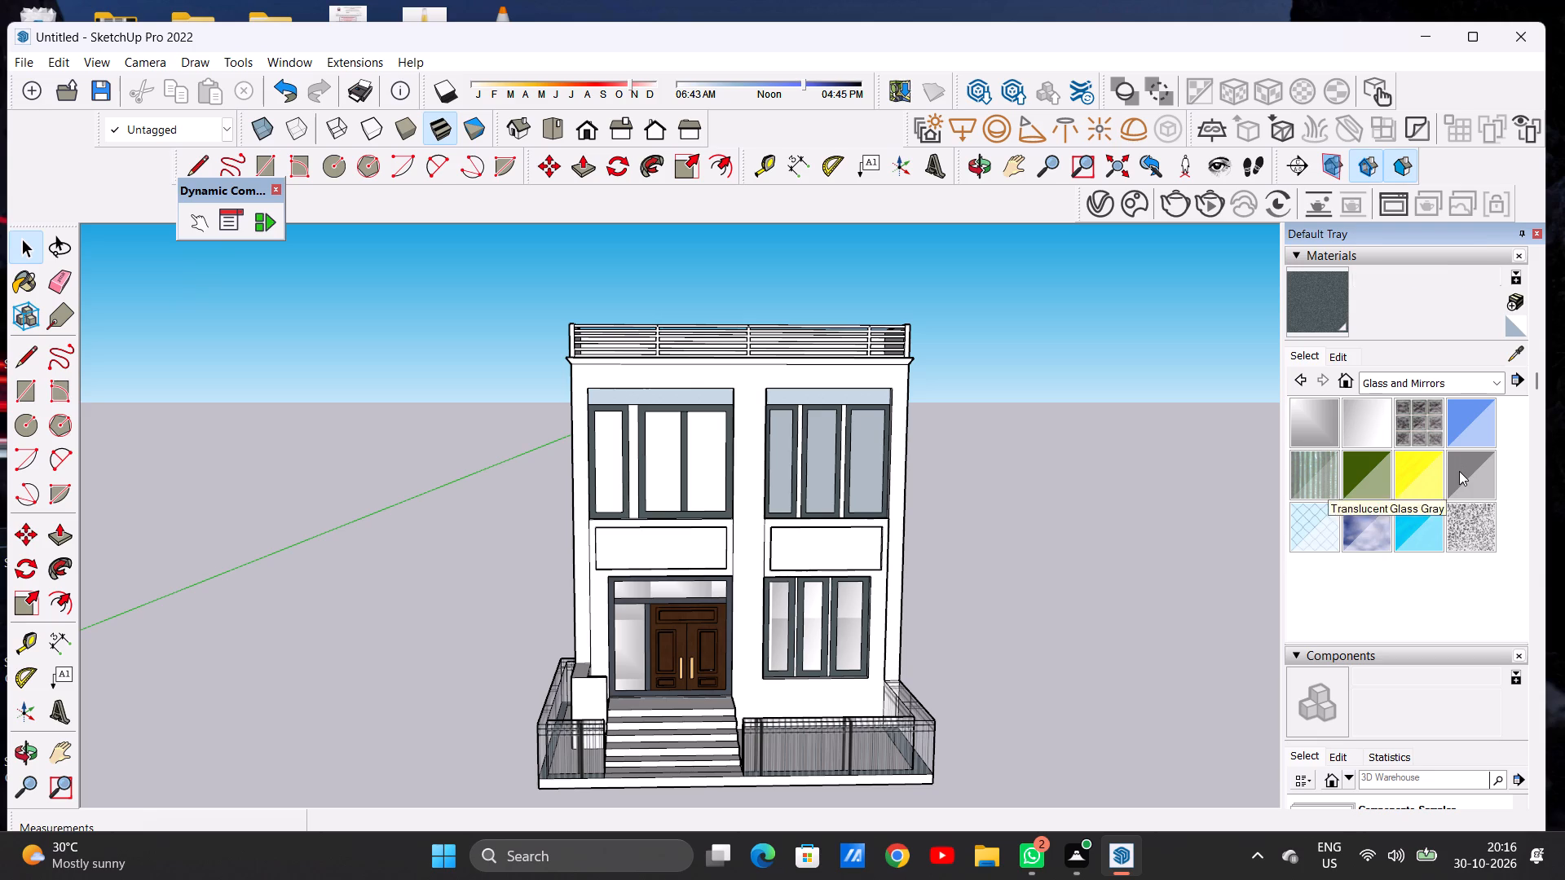
pyautogui.click(1471, 425)
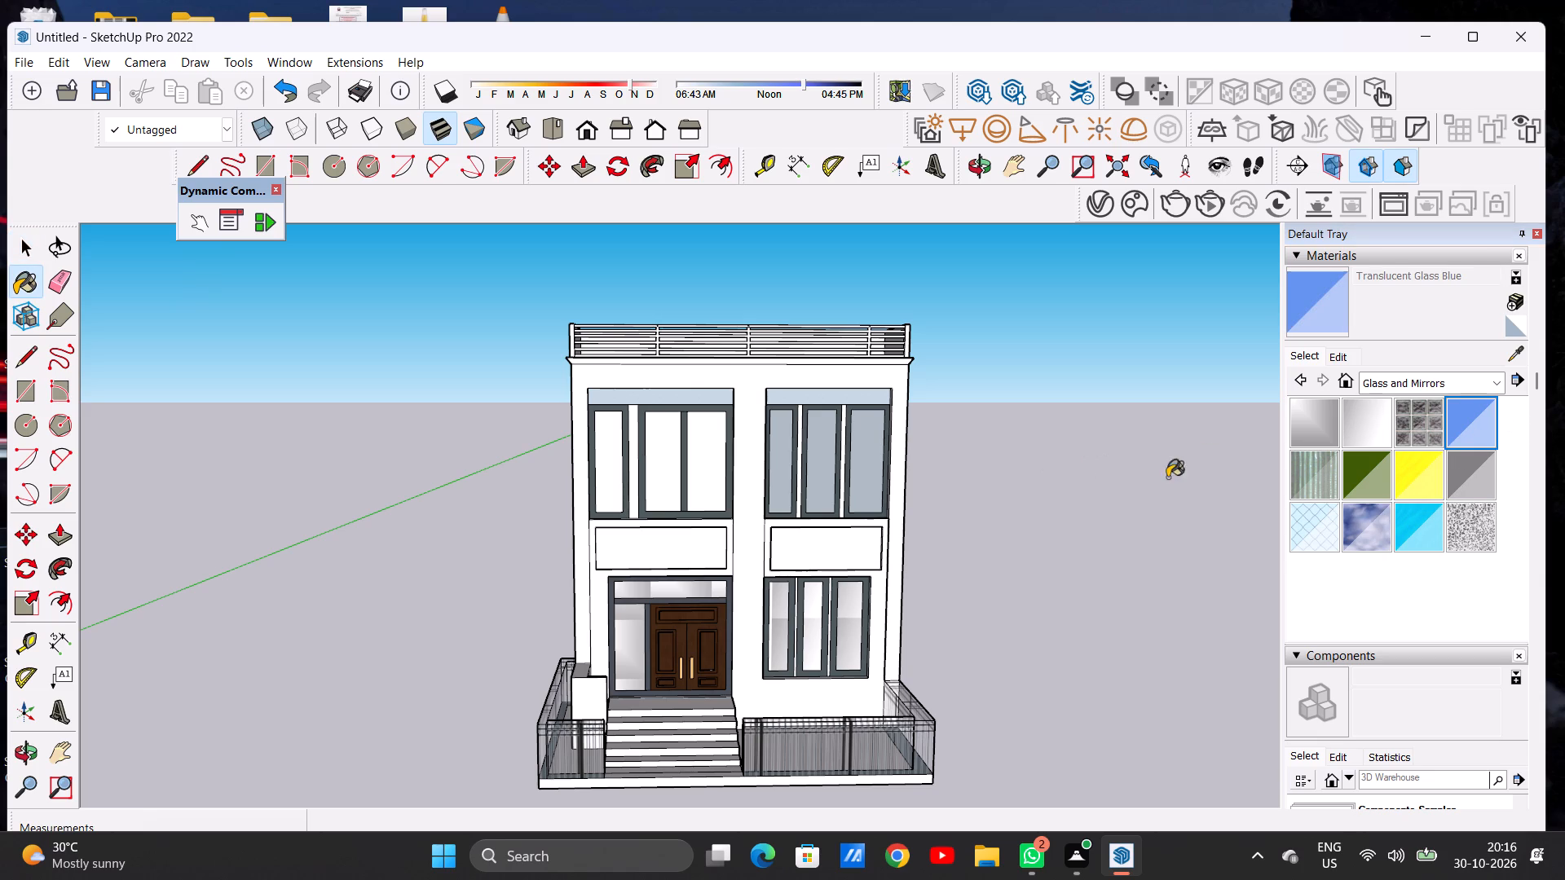
pyautogui.scroll(12, 712, 482)
pyautogui.click(537, 477)
pyautogui.click(764, 434)
pyautogui.click(896, 420)
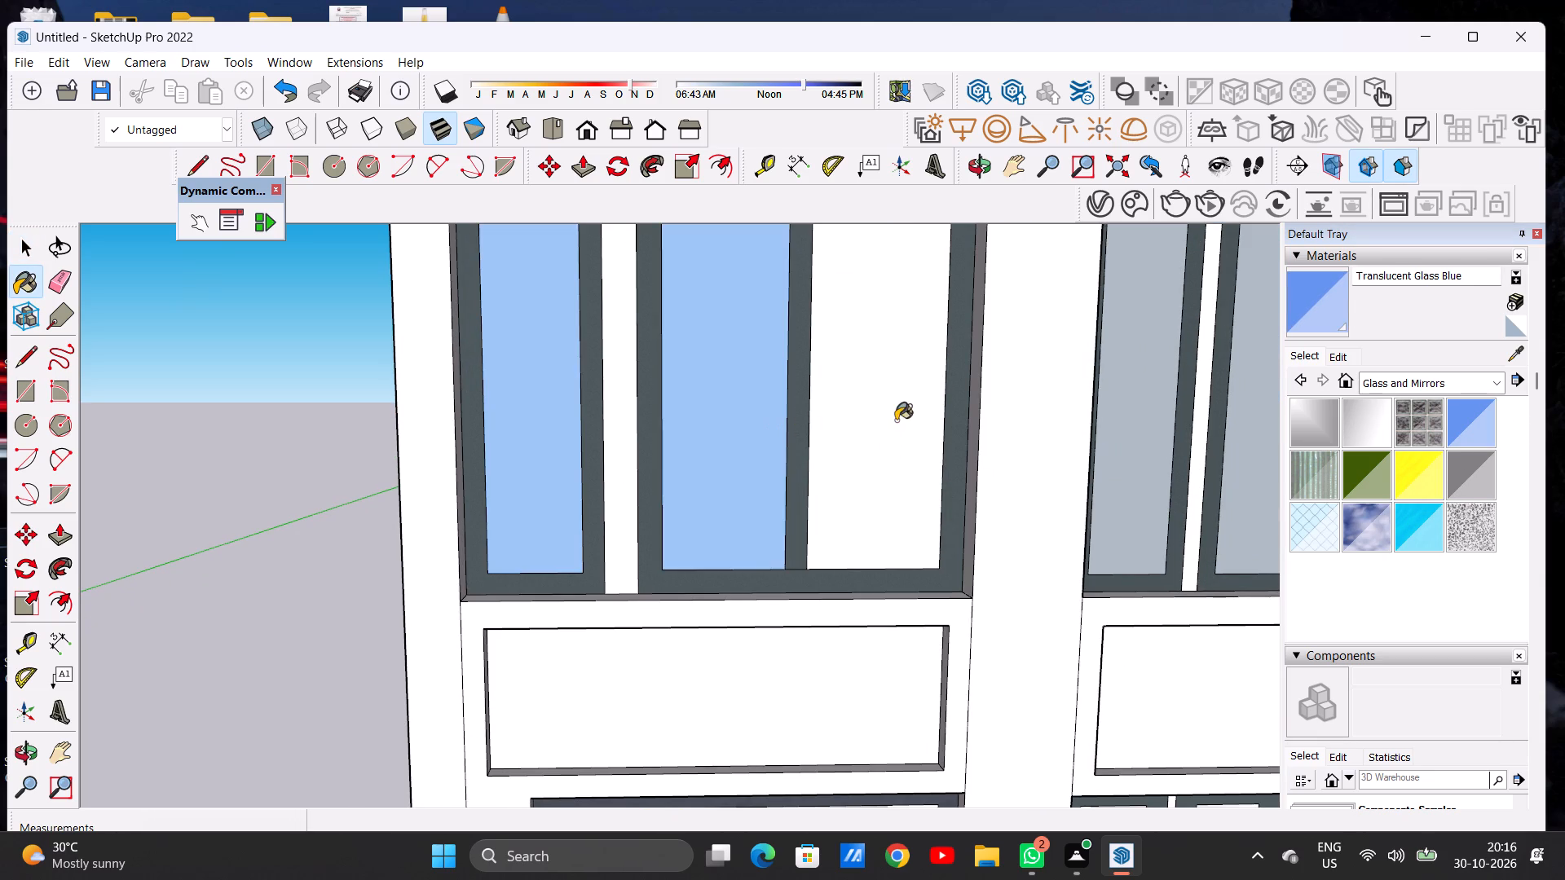
pyautogui.scroll(-5, 779, 451)
pyautogui.scroll(1, 779, 451)
pyautogui.scroll(-12, 779, 451)
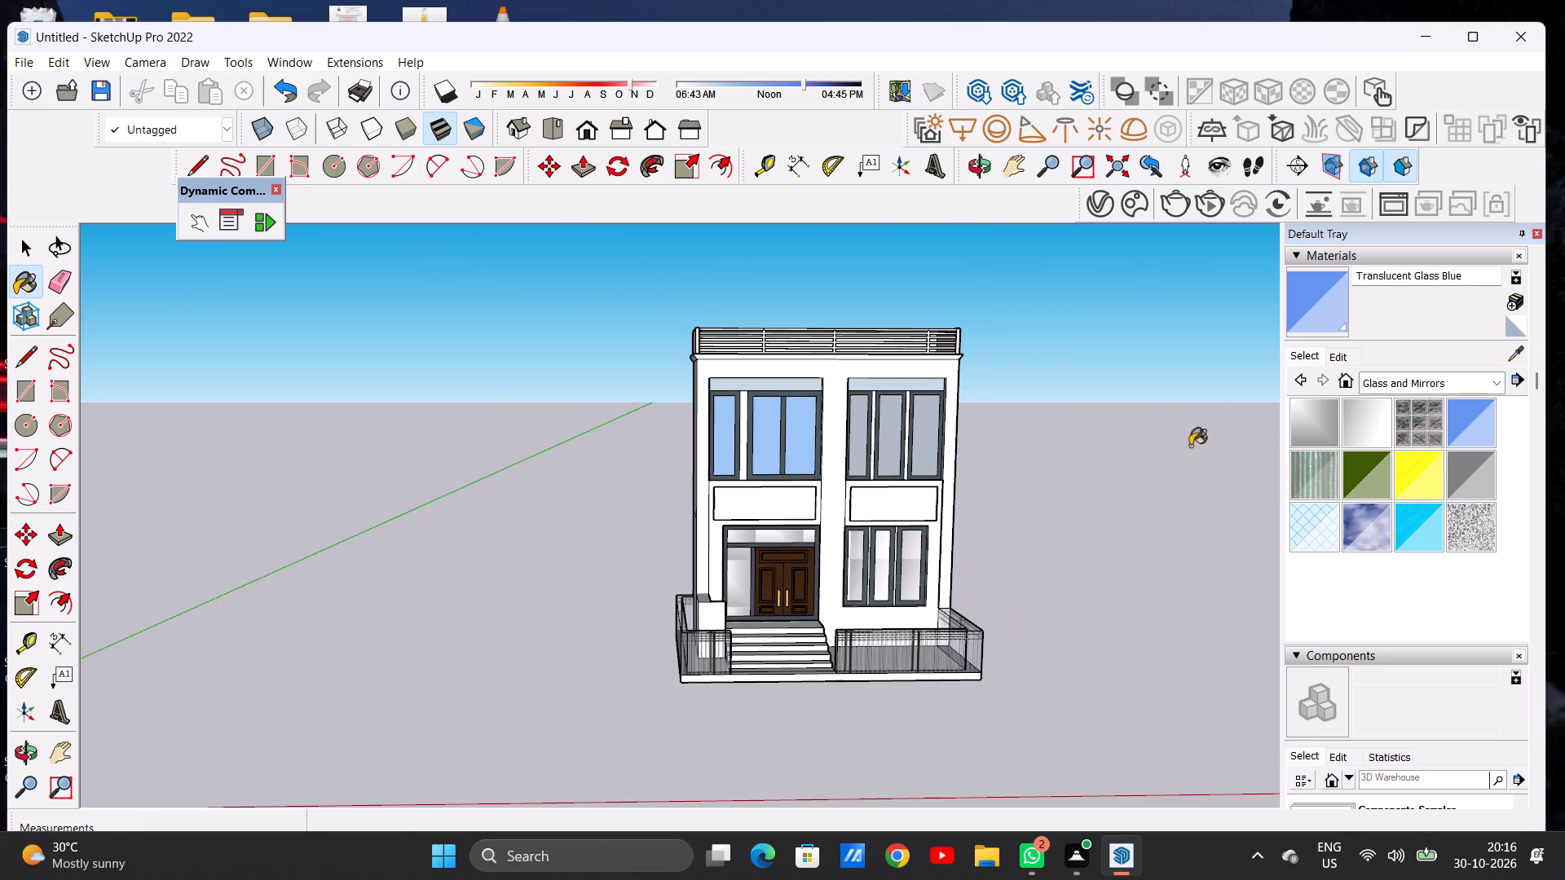
# Darken the Translucent Glass Blue material to a deep navy blue by lowering its colour brightness.
pyautogui.click(1332, 361)
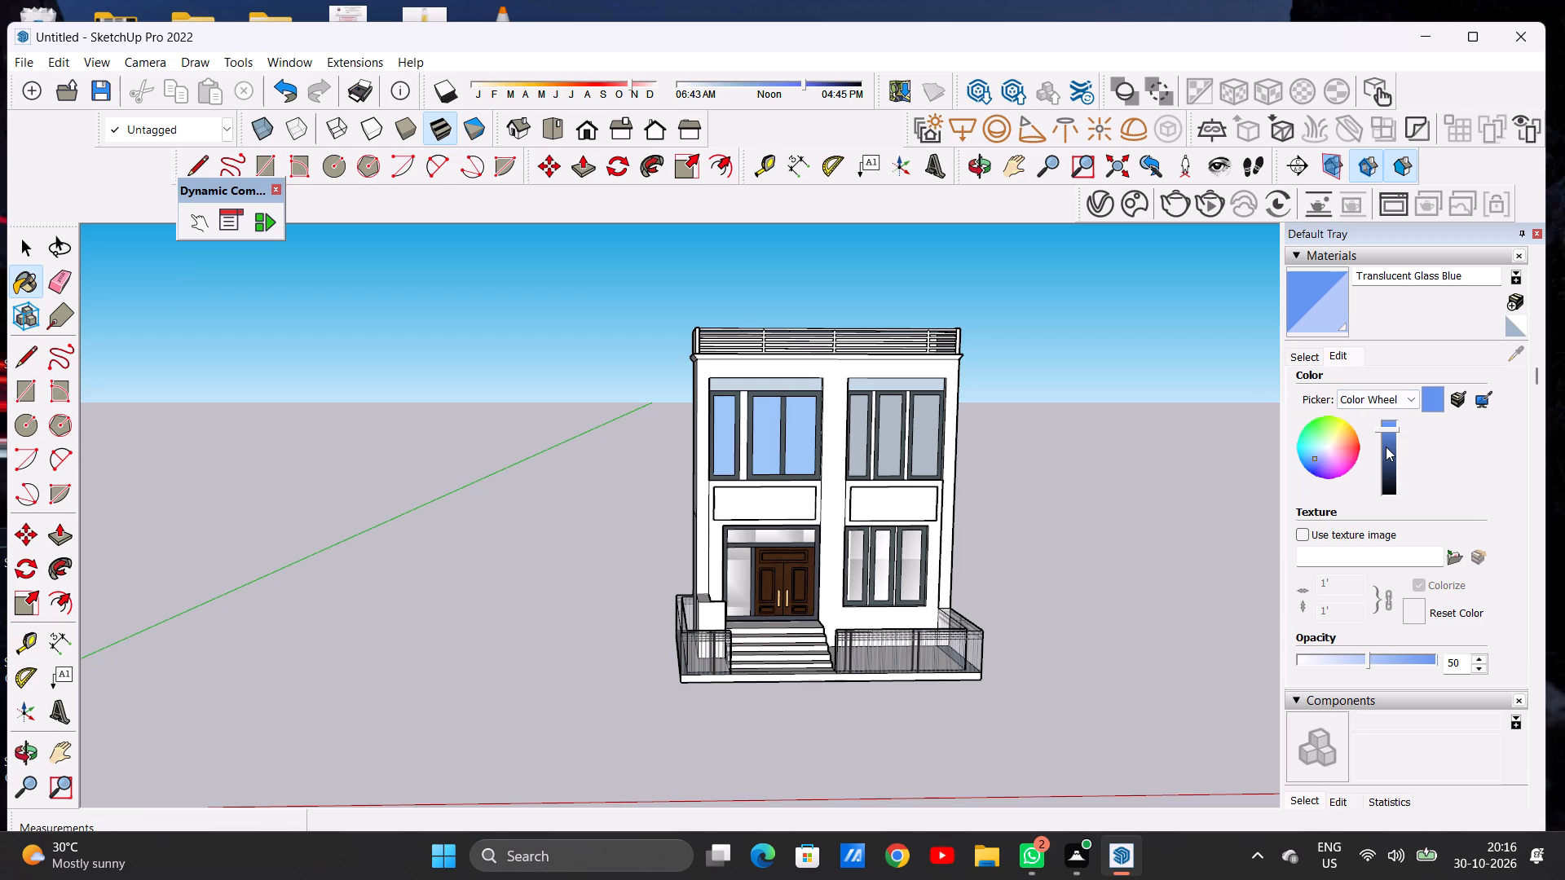
pyautogui.click(1386, 447)
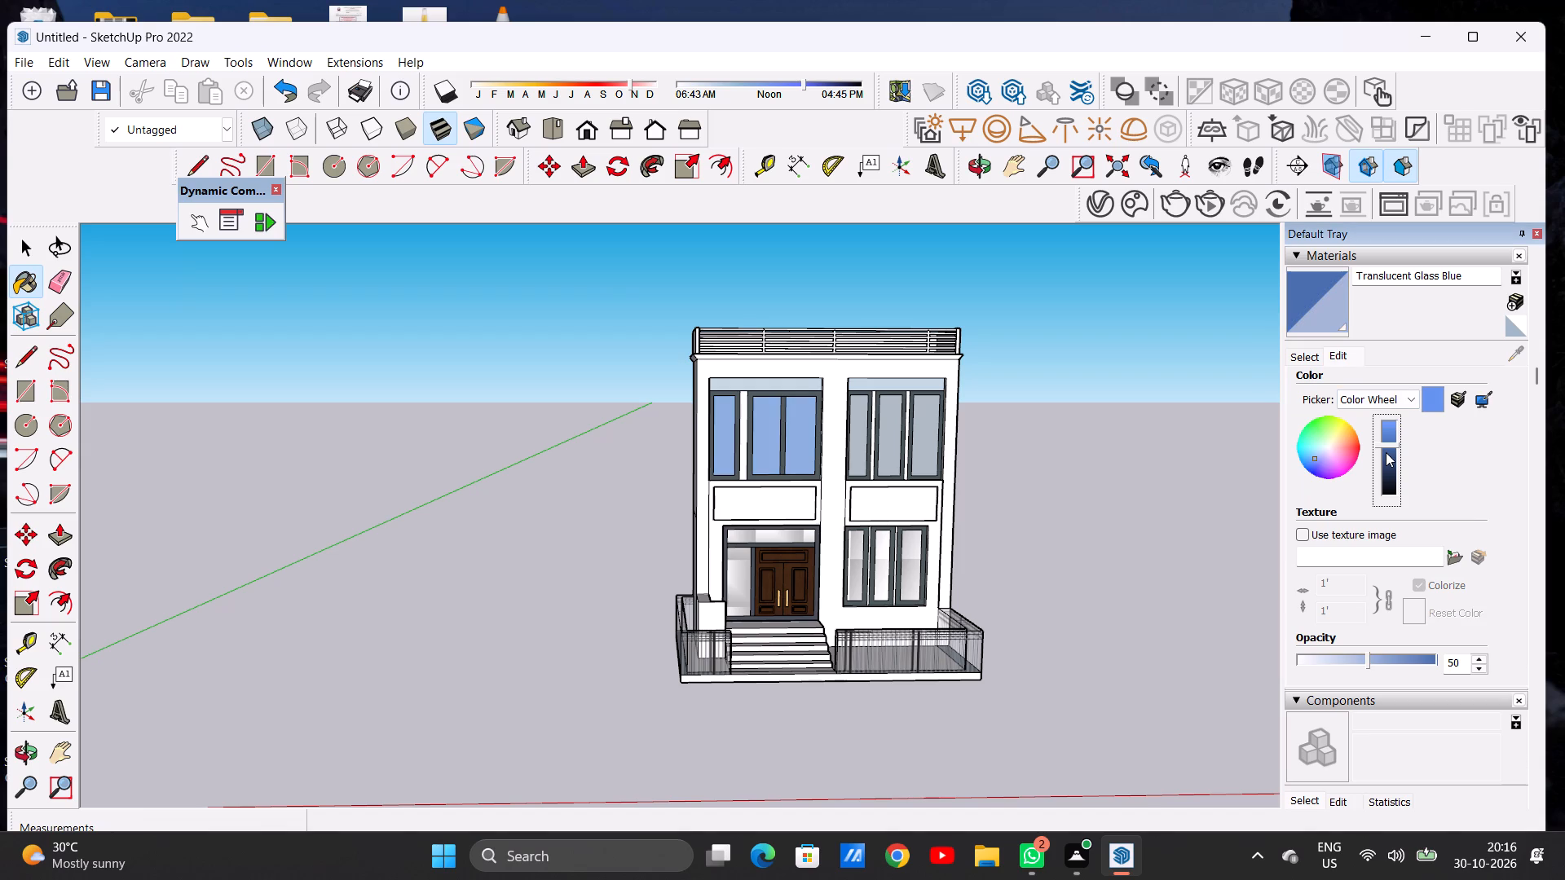
pyautogui.click(1386, 459)
pyautogui.click(1388, 465)
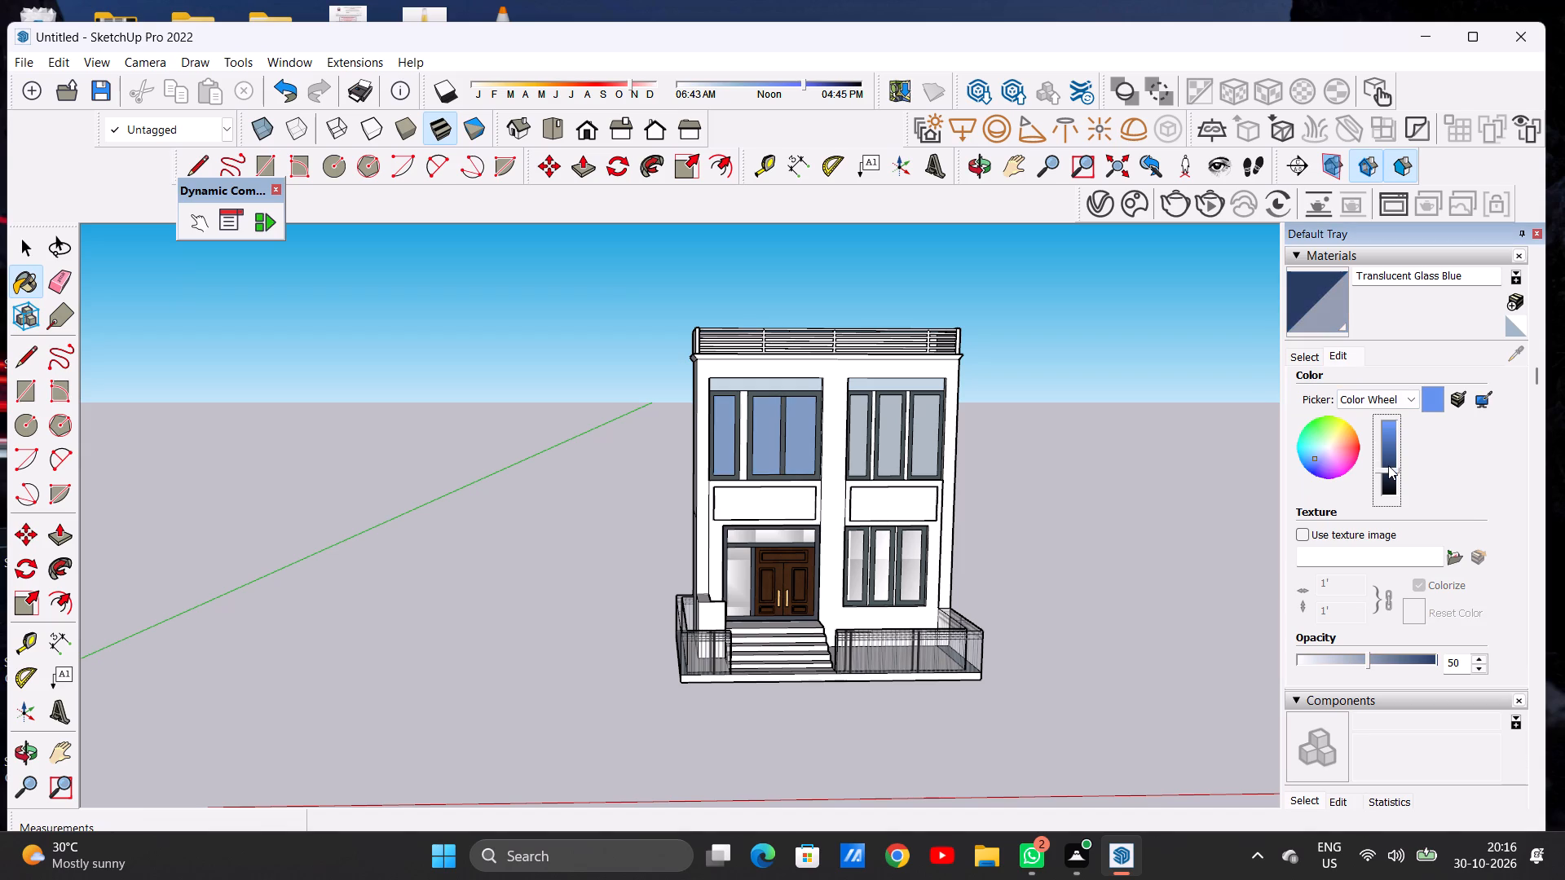
pyautogui.scroll(6, 891, 411)
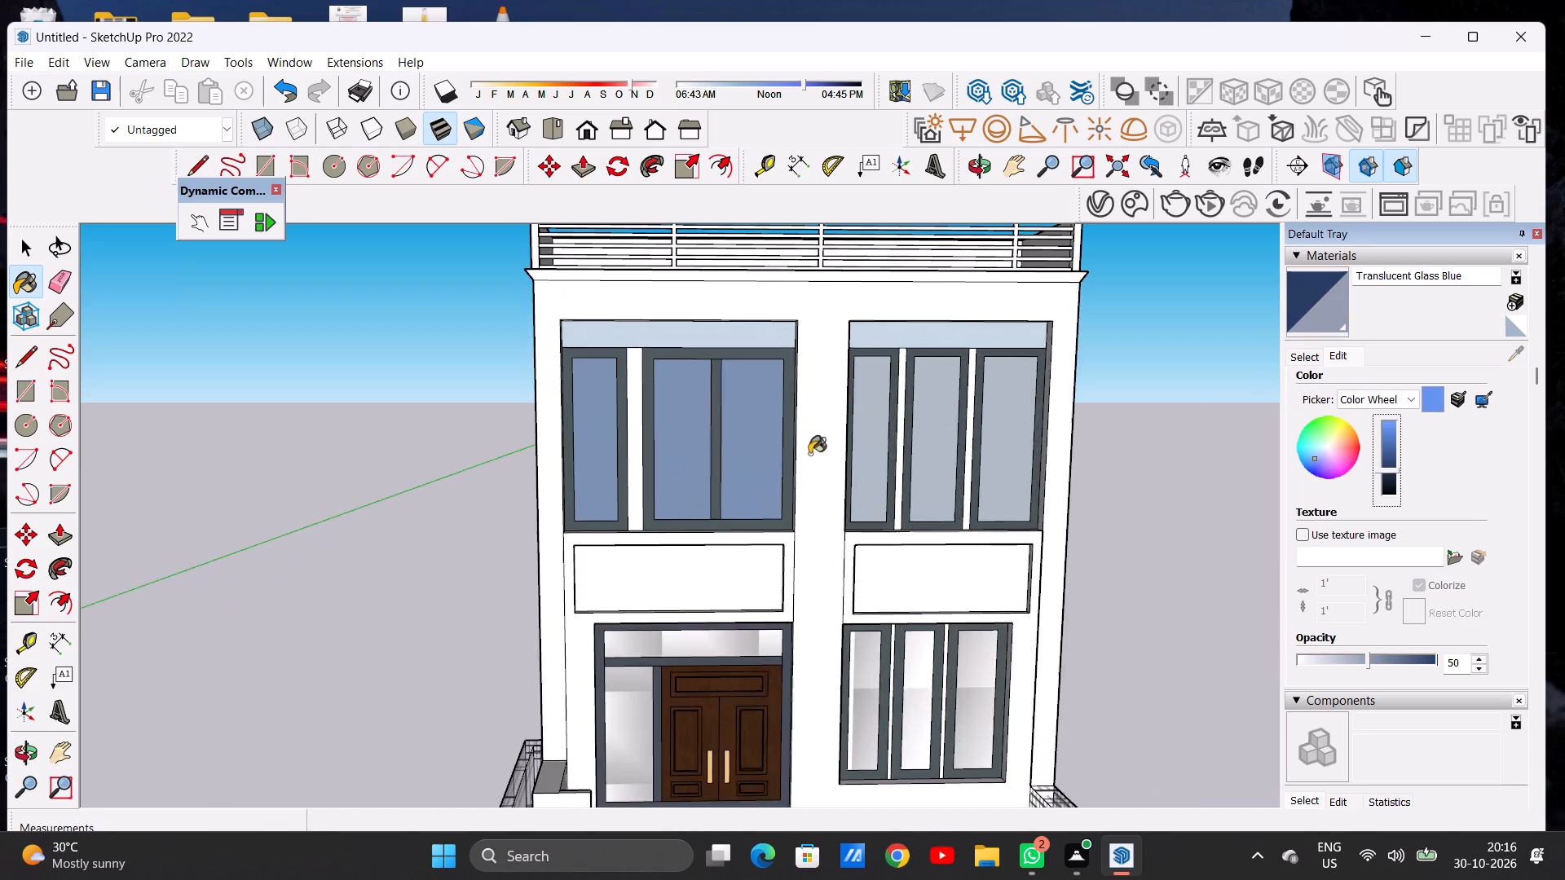
pyautogui.scroll(8, 809, 454)
pyautogui.scroll(-1, 731, 438)
pyautogui.scroll(7, 730, 438)
pyautogui.scroll(-19, 730, 455)
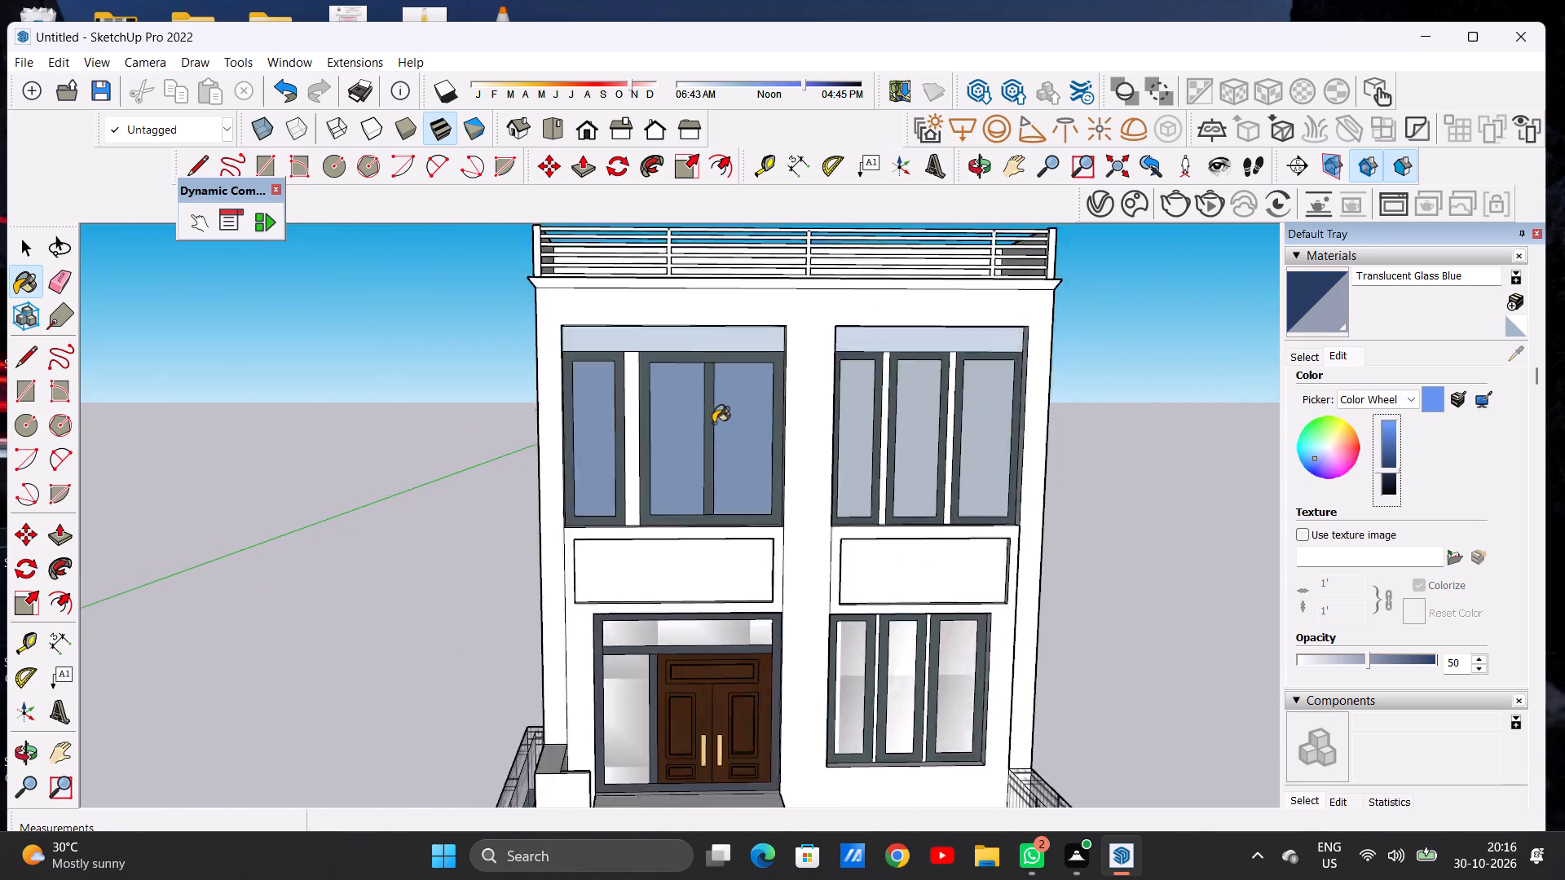
# Repaint the three grey glass panes of the other upper-floor window with the darkened Translucent Glass Blue.
pyautogui.scroll(-1, 713, 423)
pyautogui.moveTo(836, 436); pyautogui.dragTo(812, 421, button='middle')
pyautogui.scroll(11, 845, 433)
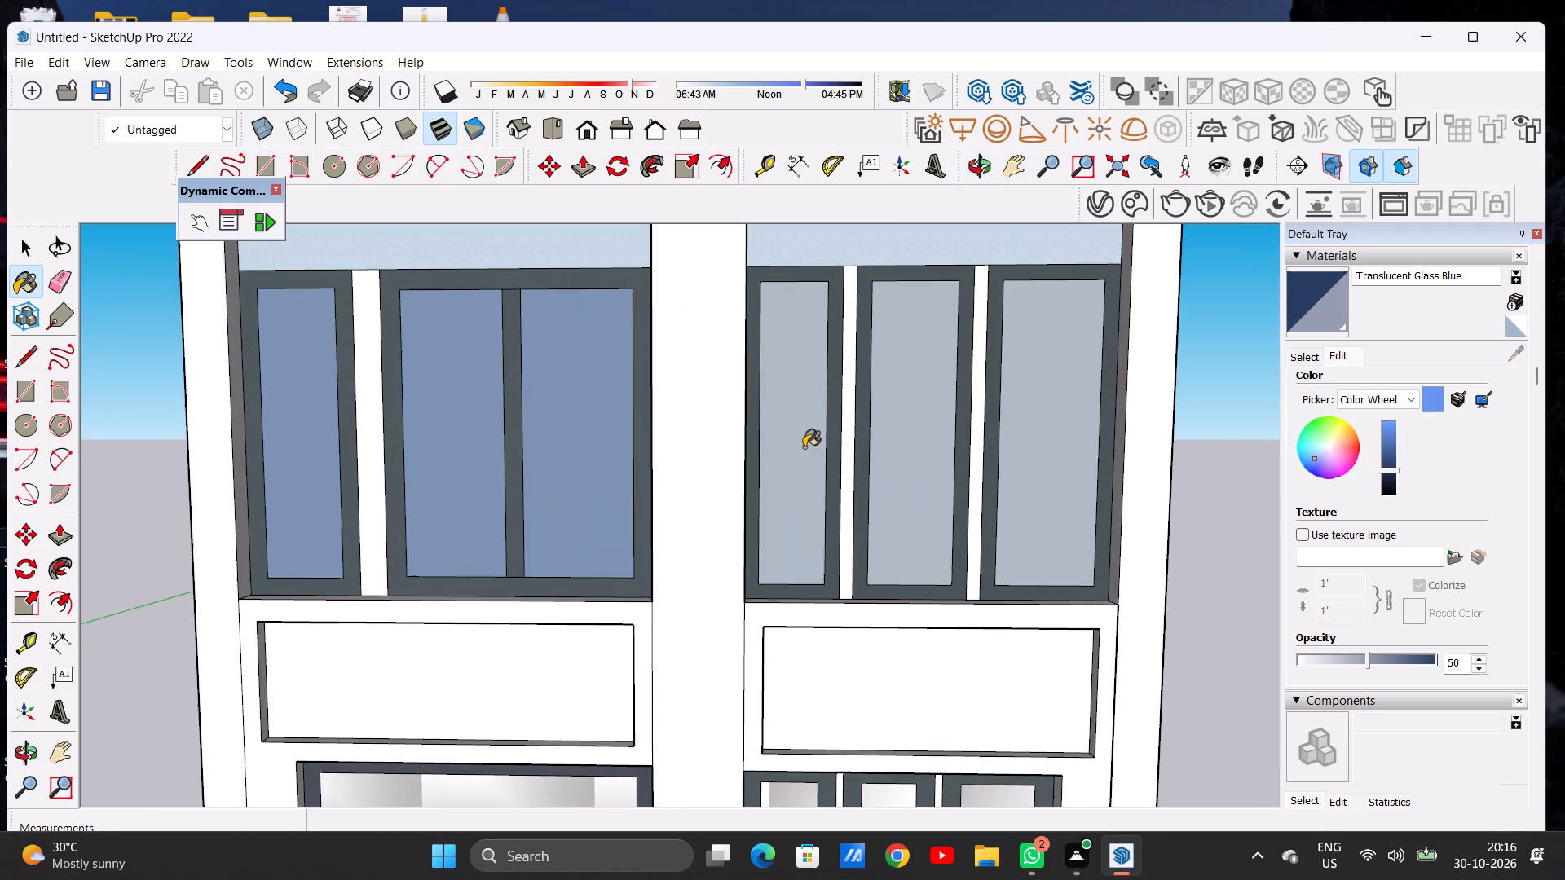
pyautogui.scroll(3, 804, 447)
pyautogui.click(797, 442)
pyautogui.click(934, 426)
pyautogui.click(1140, 420)
pyautogui.scroll(-3, 991, 430)
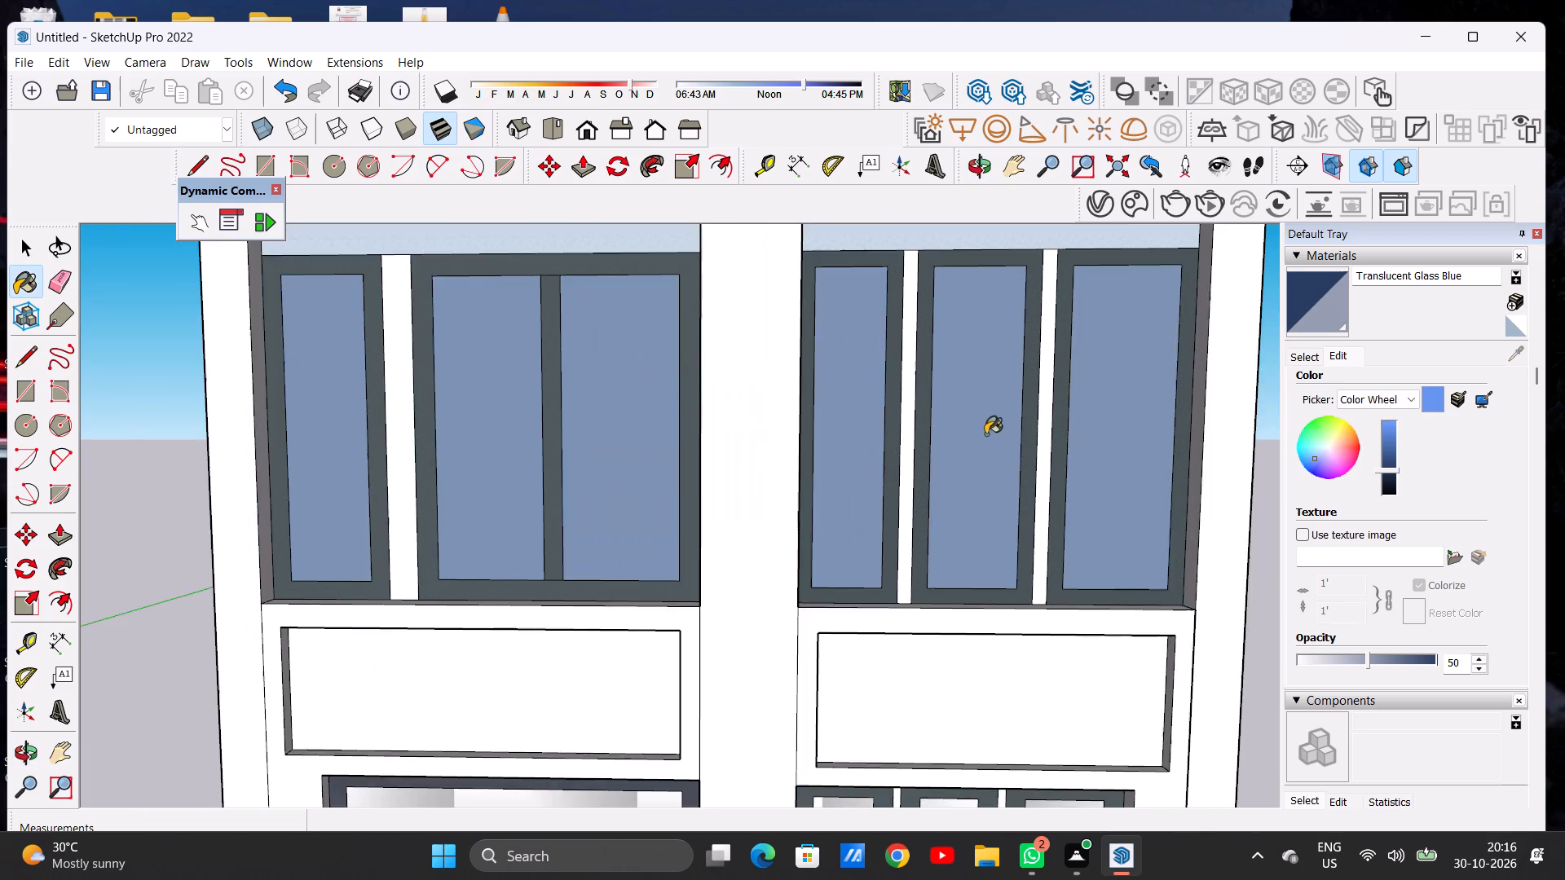
pyautogui.scroll(-11, 985, 434)
pyautogui.scroll(1, 846, 427)
pyautogui.scroll(-8, 846, 427)
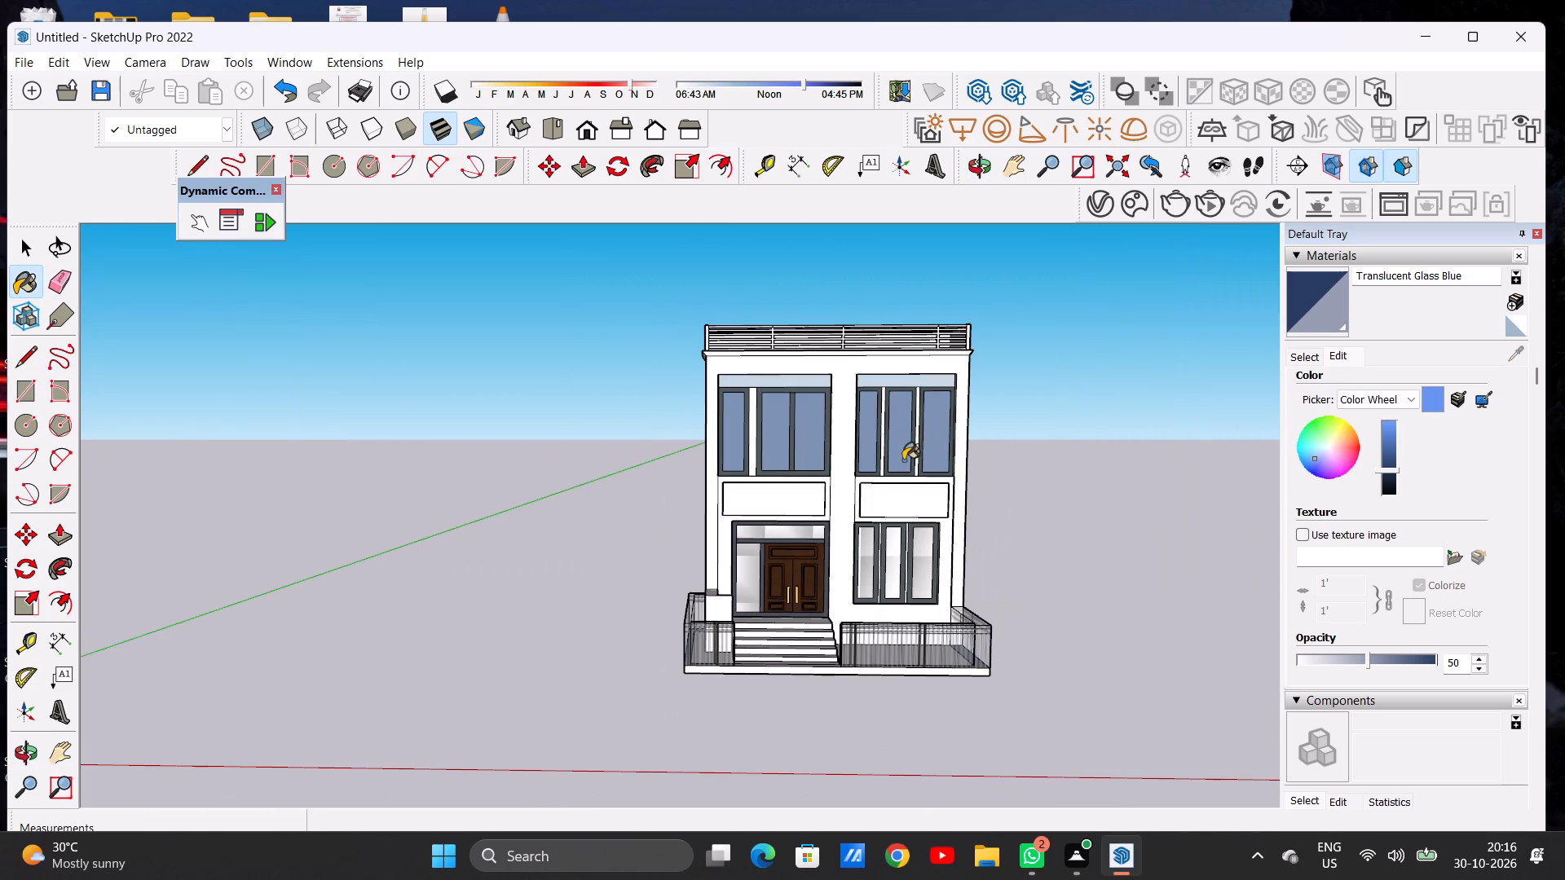
pyautogui.moveTo(902, 460); pyautogui.dragTo(910, 452, button='middle')
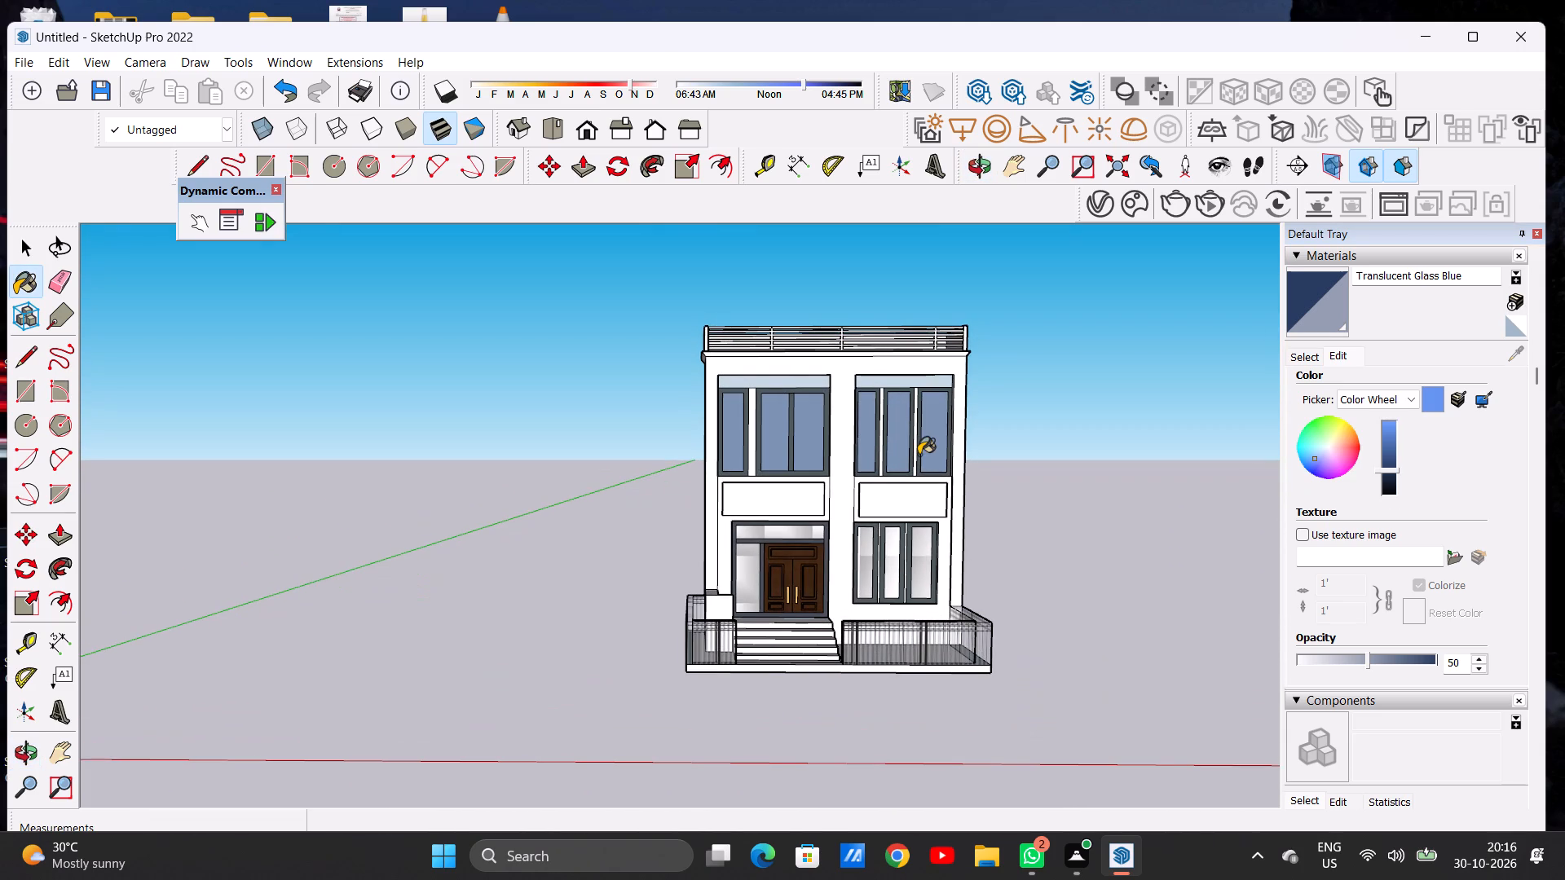
# Undo the Translucent Glass Blue painting and its darkening on both upper-floor windows.
pyautogui.scroll(7, 927, 455)
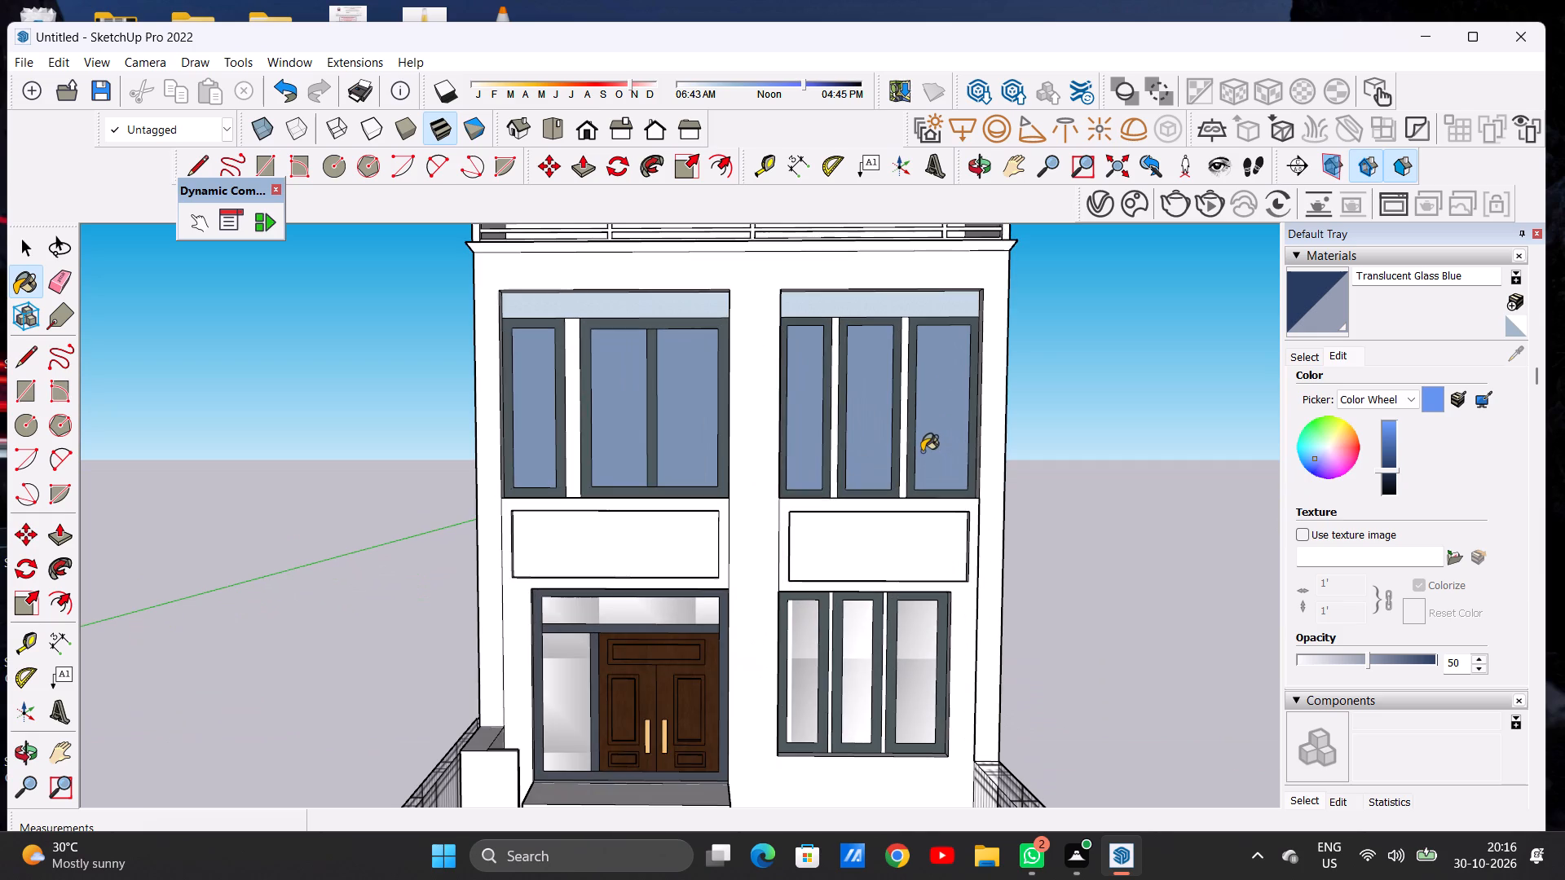
pyautogui.scroll(-5, 921, 451)
pyautogui.moveTo(911, 479); pyautogui.dragTo(877, 482, button='middle')
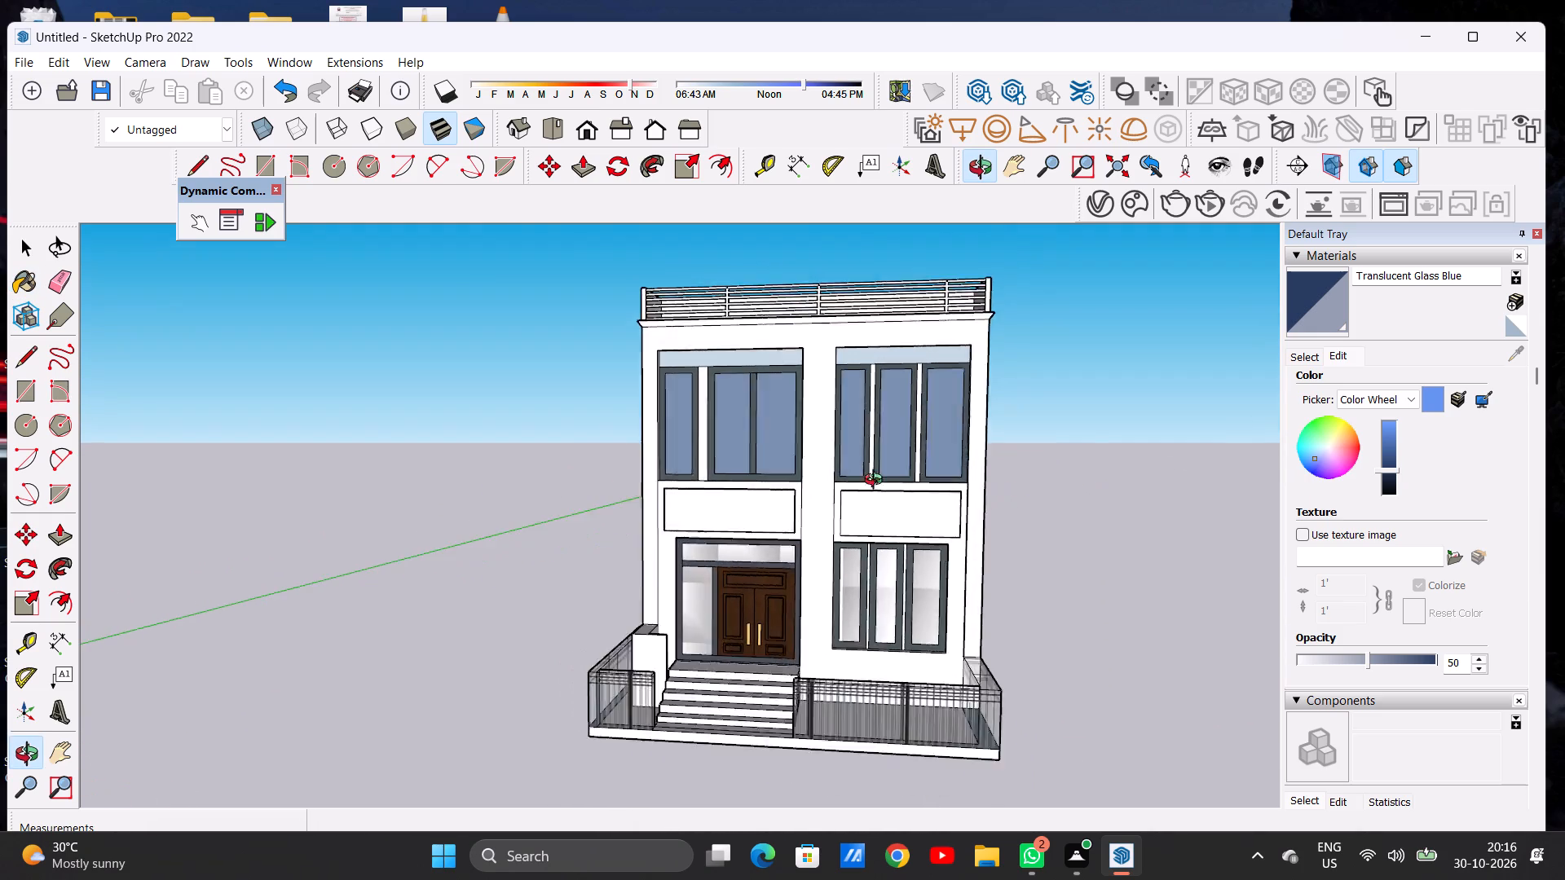
pyautogui.moveTo(877, 482); pyautogui.dragTo(914, 488, button='middle')
pyautogui.press('space')
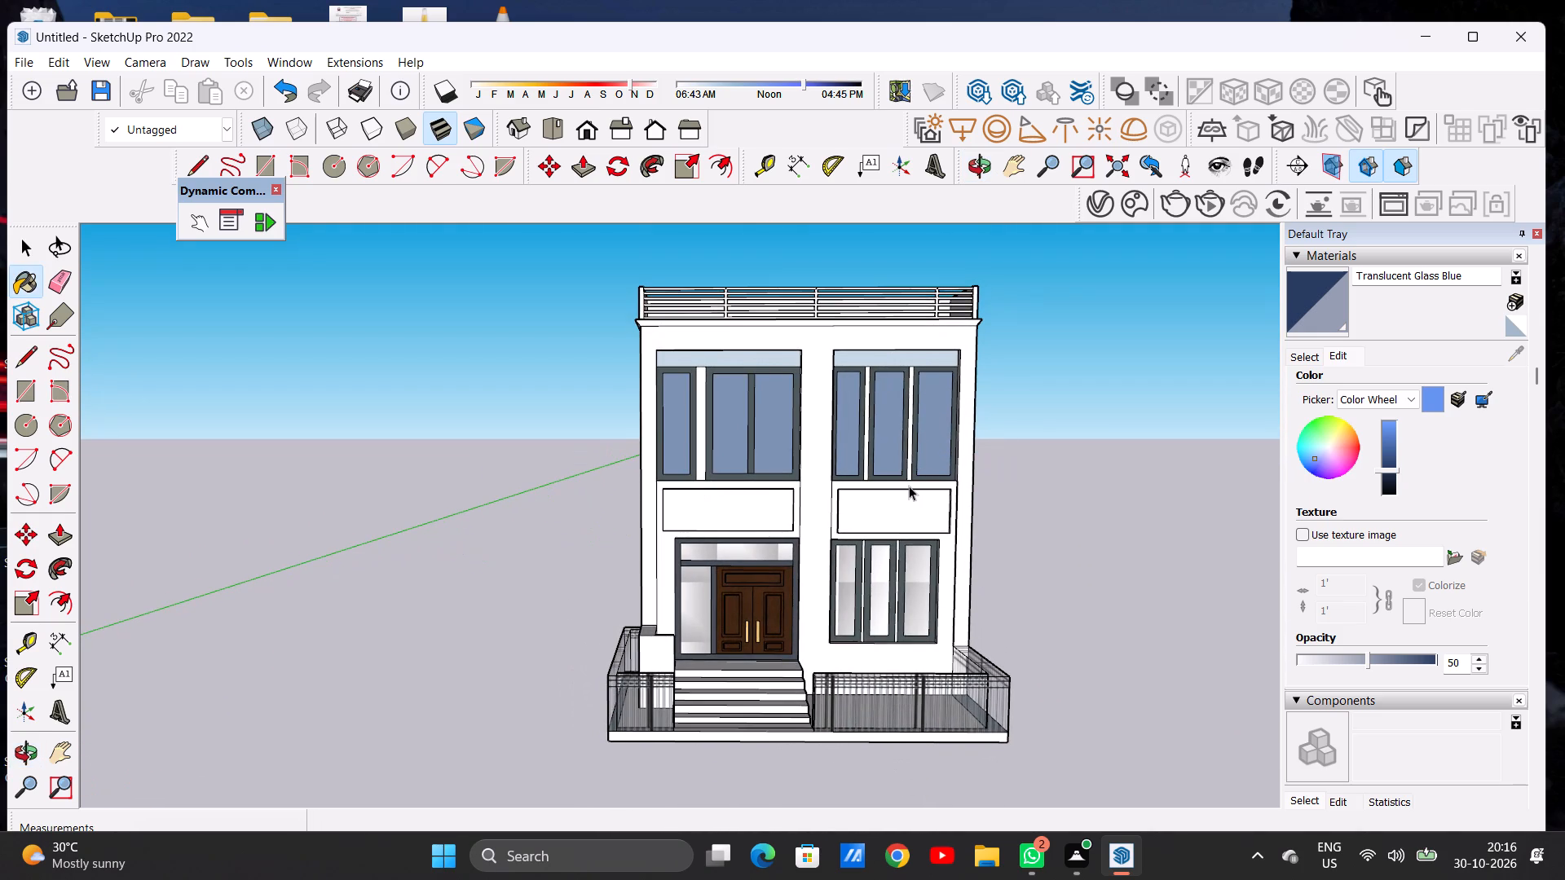
pyautogui.hotkey('ctrl', 'z')
pyautogui.hotkey('ctrl', 'z')
pyautogui.hotkey('ctrl', 'z')
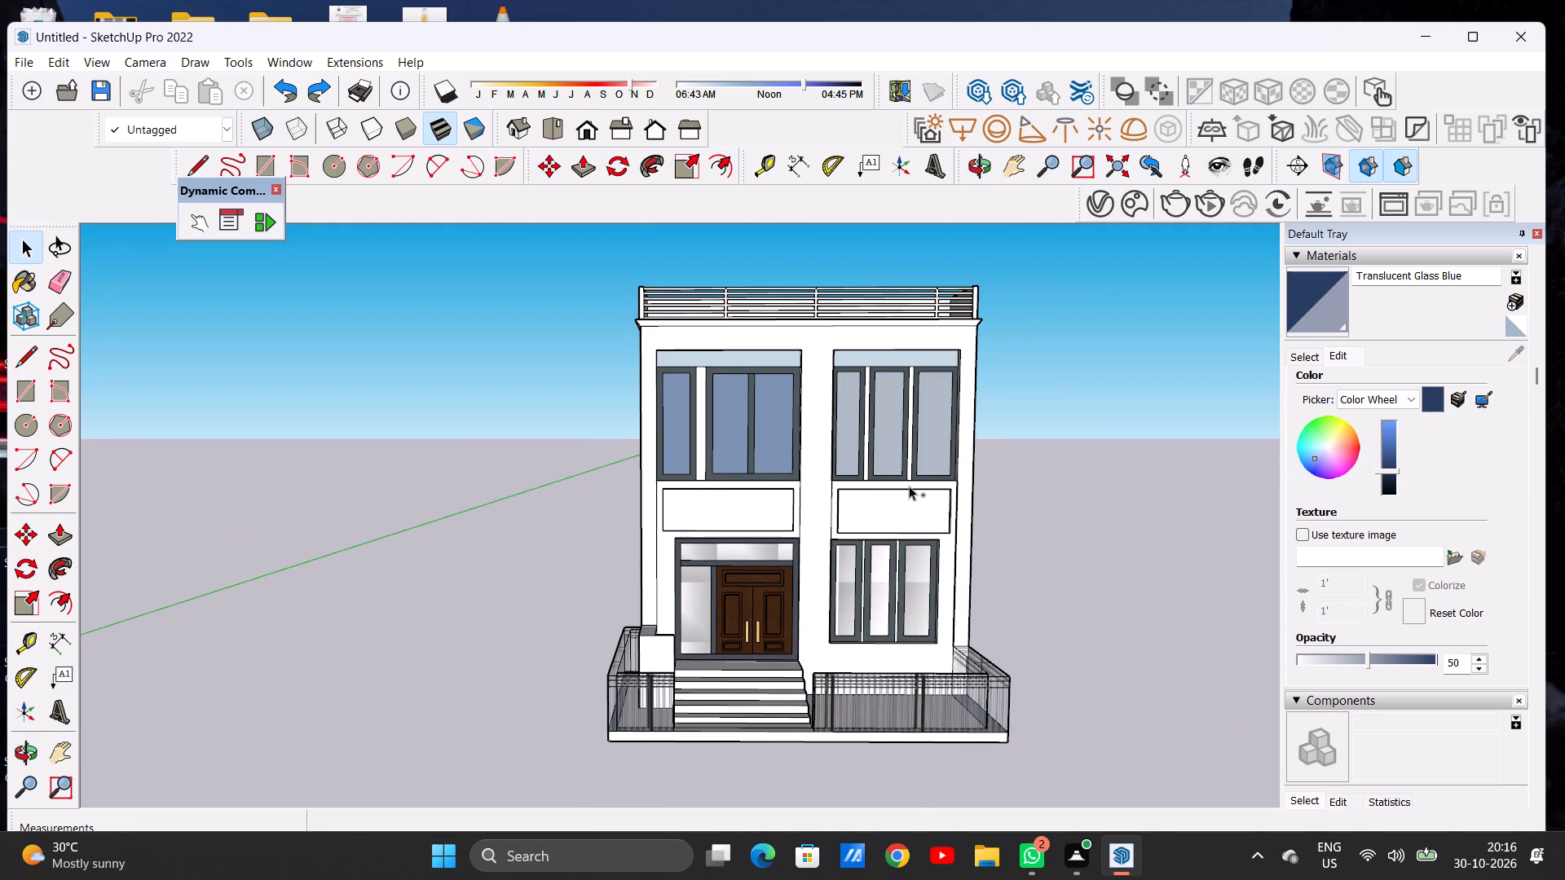
pyautogui.hotkey('ctrl', 'z')
pyautogui.hotkey('ctrl', 'z')
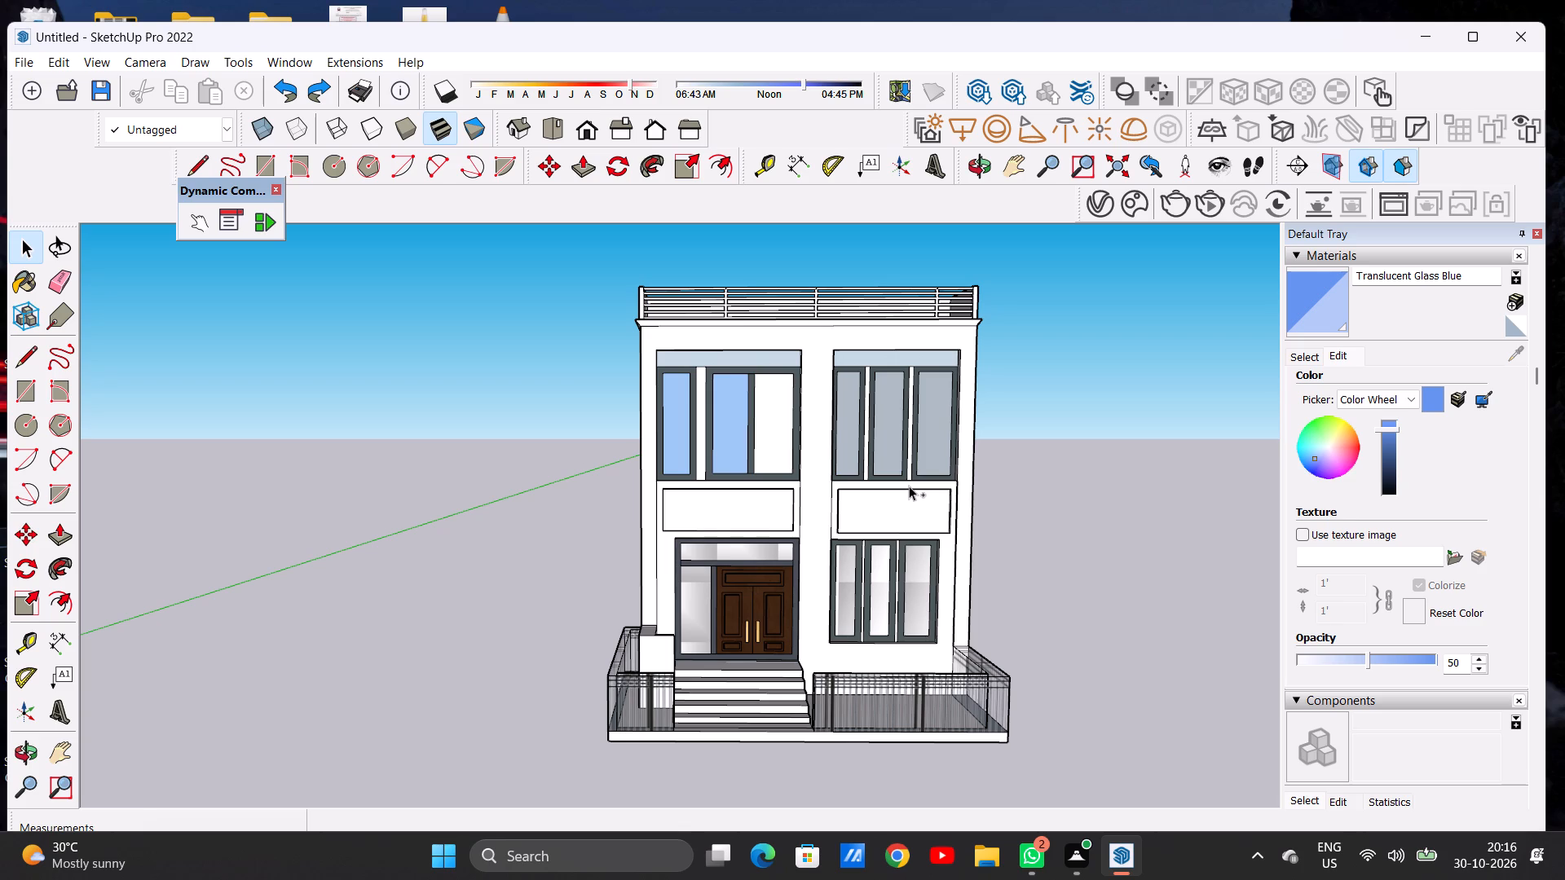
pyautogui.hotkey('ctrl', 'z')
pyautogui.hotkey('ctrl', 'z')
pyautogui.press('space')
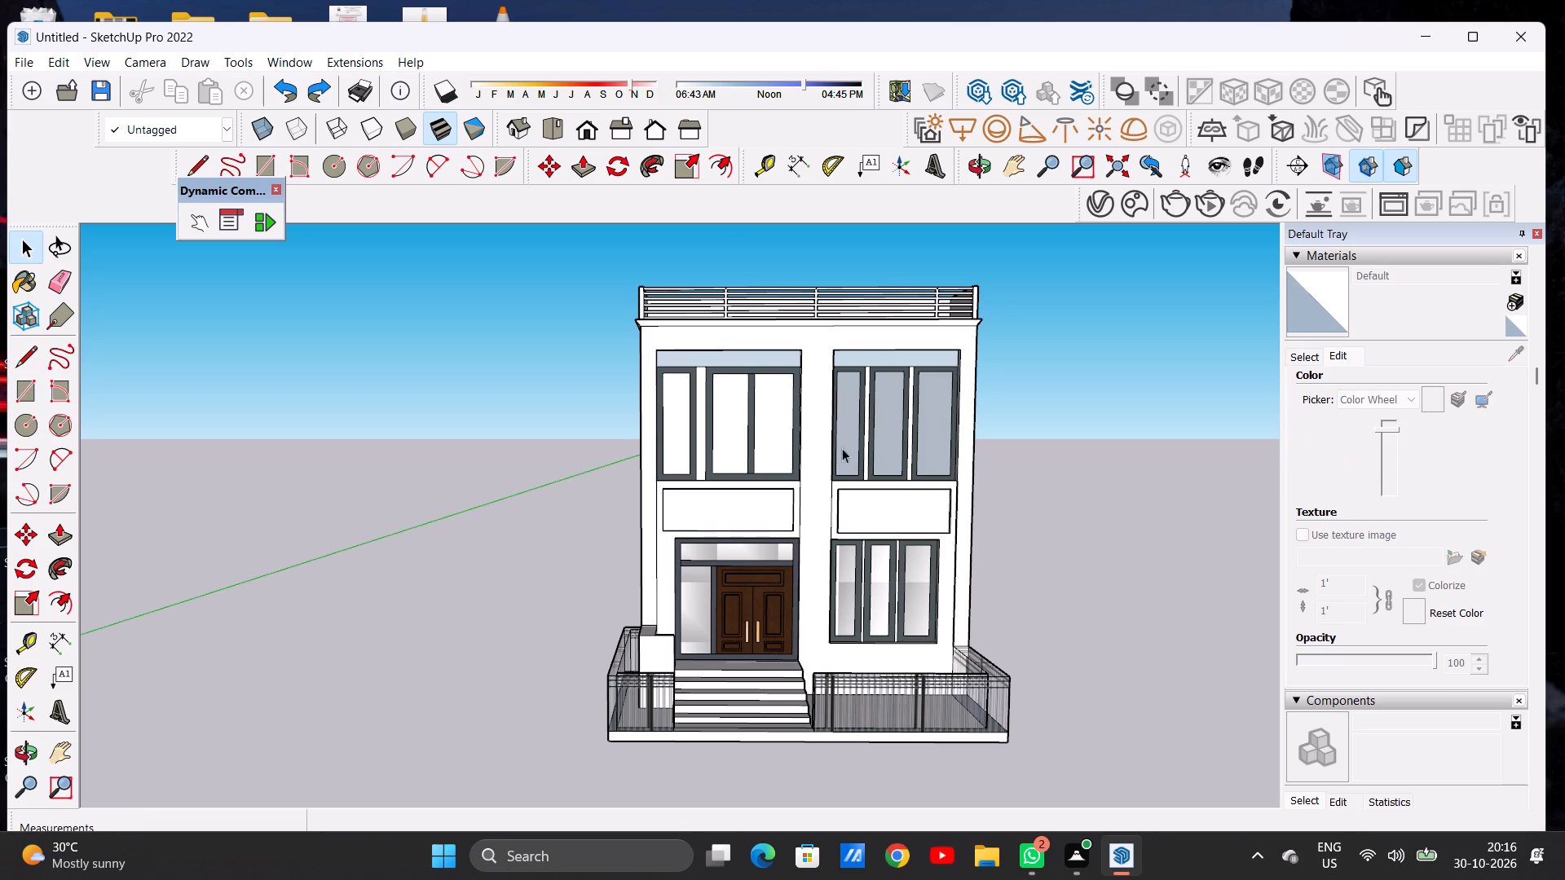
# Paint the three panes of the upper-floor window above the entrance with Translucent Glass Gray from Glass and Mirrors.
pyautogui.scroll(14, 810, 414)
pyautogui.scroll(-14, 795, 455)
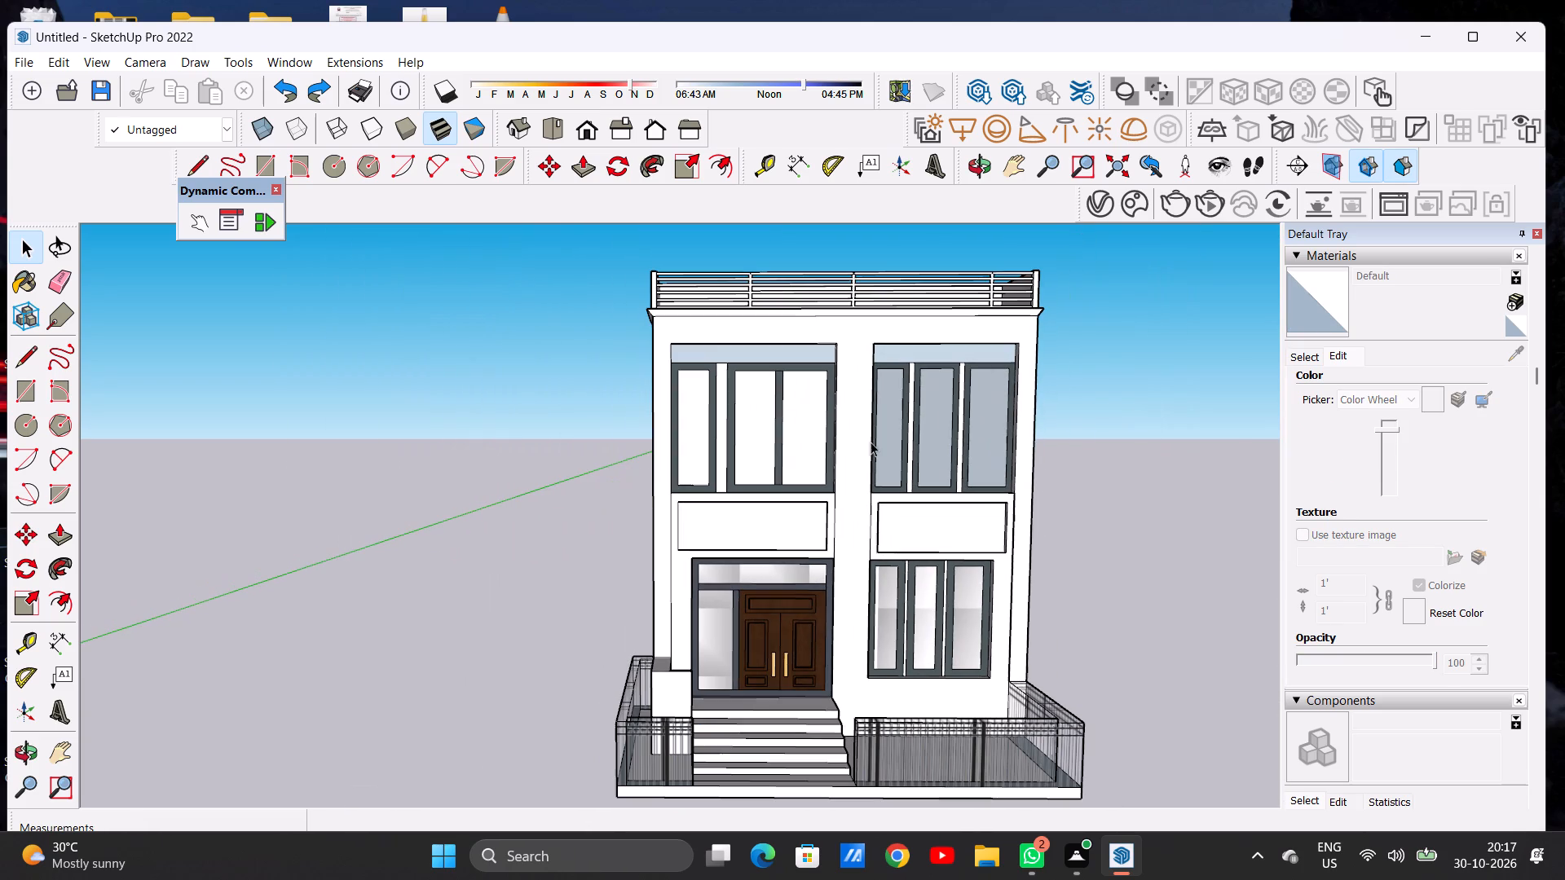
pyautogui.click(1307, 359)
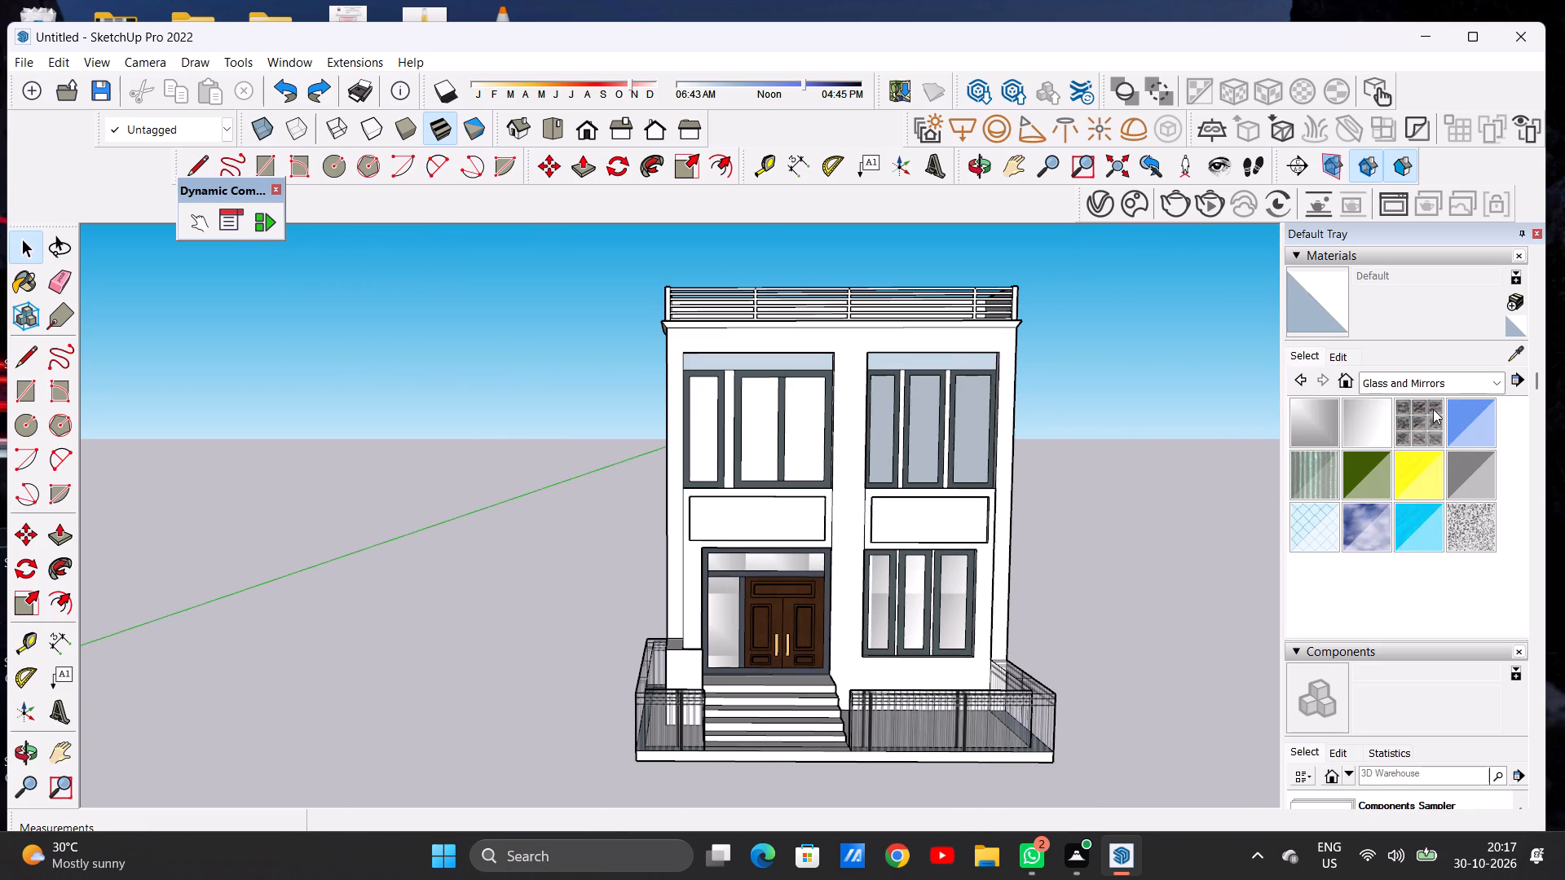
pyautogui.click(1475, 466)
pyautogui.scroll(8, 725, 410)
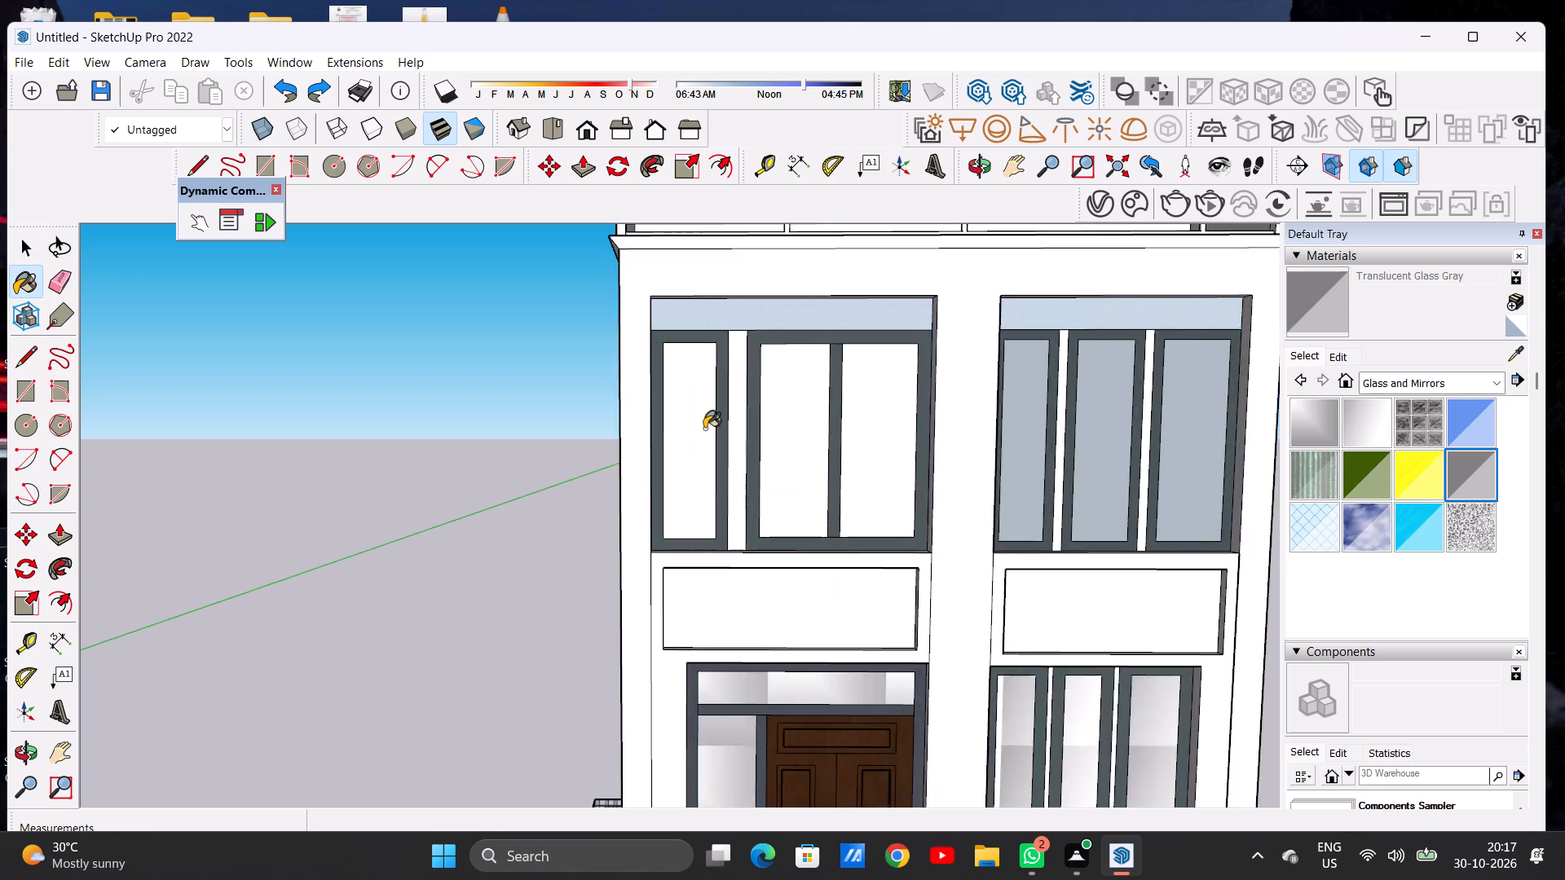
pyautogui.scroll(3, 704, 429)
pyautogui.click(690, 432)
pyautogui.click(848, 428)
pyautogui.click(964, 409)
# Examine the upper-floor window glass up close and in the context of the whole facade.
pyautogui.scroll(-5, 840, 435)
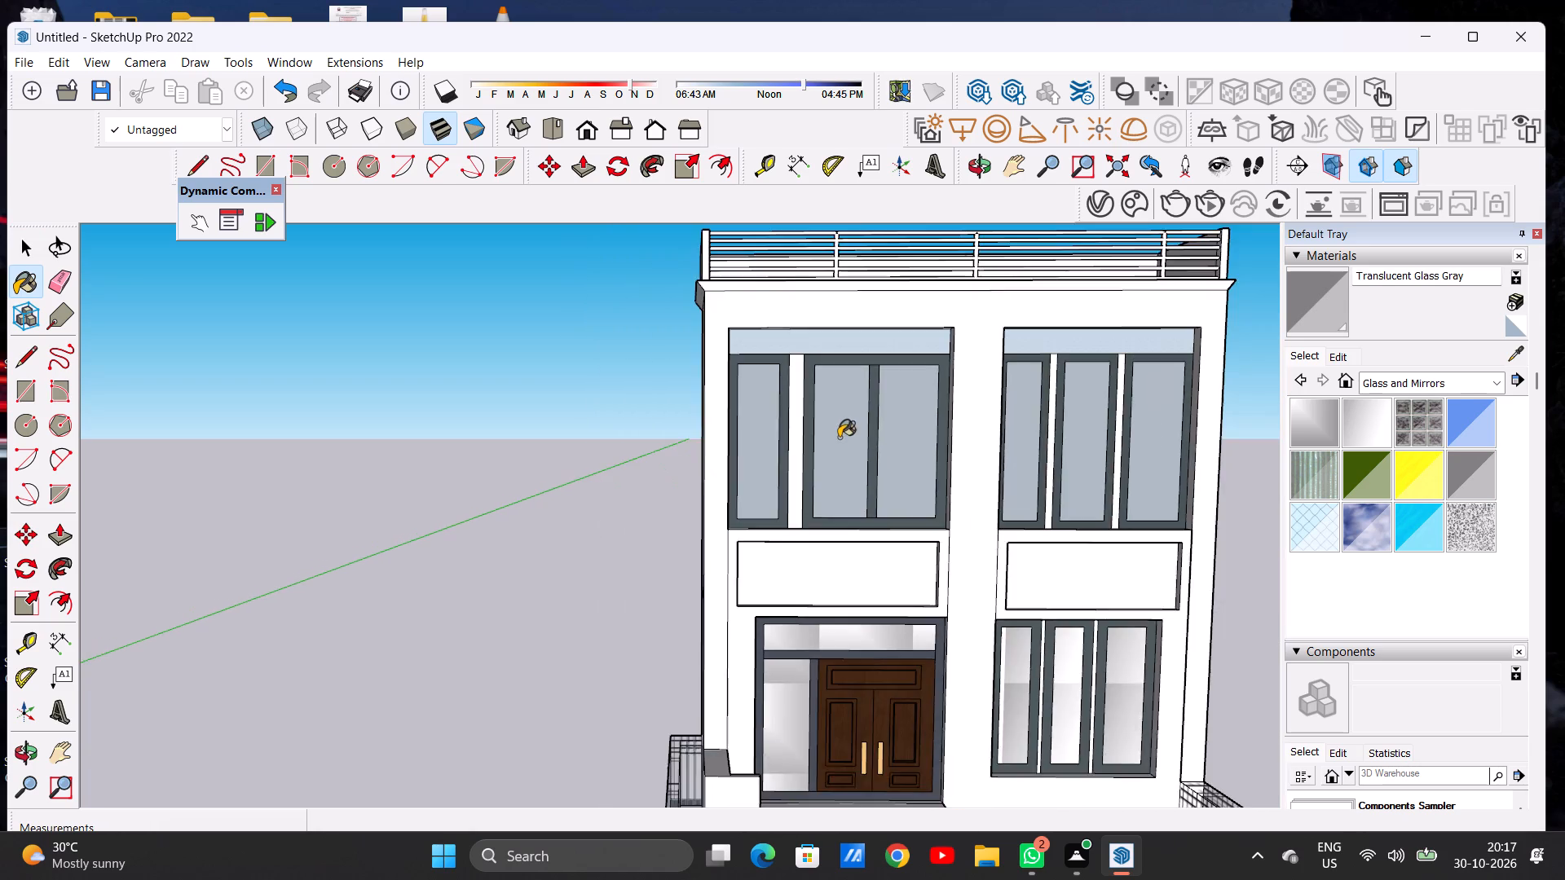
pyautogui.scroll(-16, 839, 438)
pyautogui.moveTo(858, 470); pyautogui.dragTo(839, 442, button='middle')
pyautogui.scroll(2, 877, 449)
pyautogui.scroll(-1, 878, 450)
pyautogui.scroll(1, 878, 450)
pyautogui.scroll(-1, 878, 450)
pyautogui.scroll(3, 878, 450)
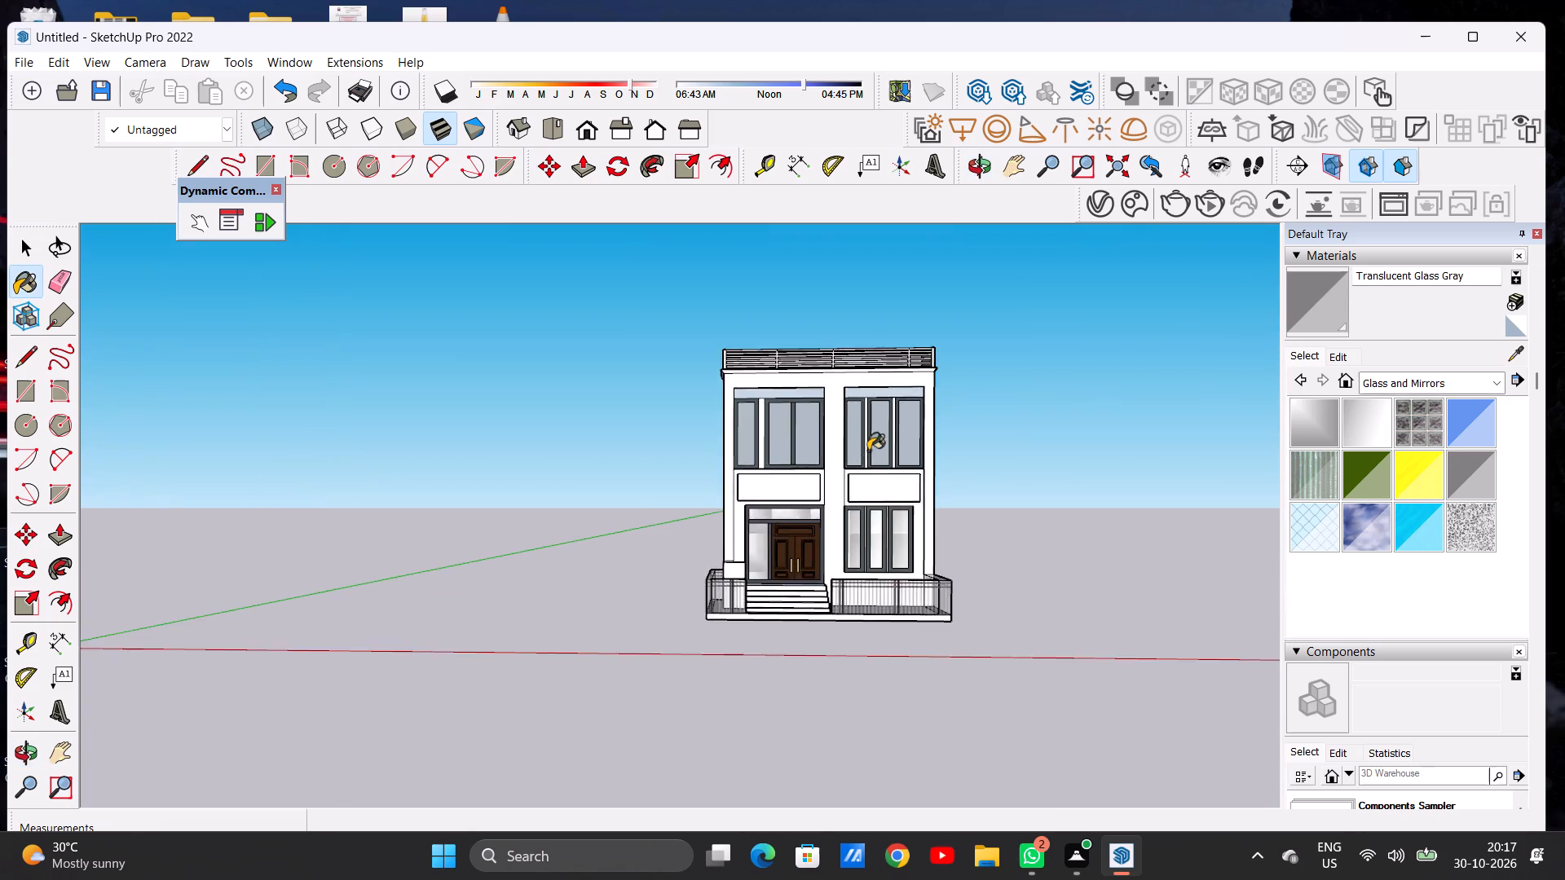
pyautogui.scroll(5, 868, 451)
pyautogui.moveTo(848, 482); pyautogui.dragTo(858, 519, button='middle')
pyautogui.scroll(5, 889, 446)
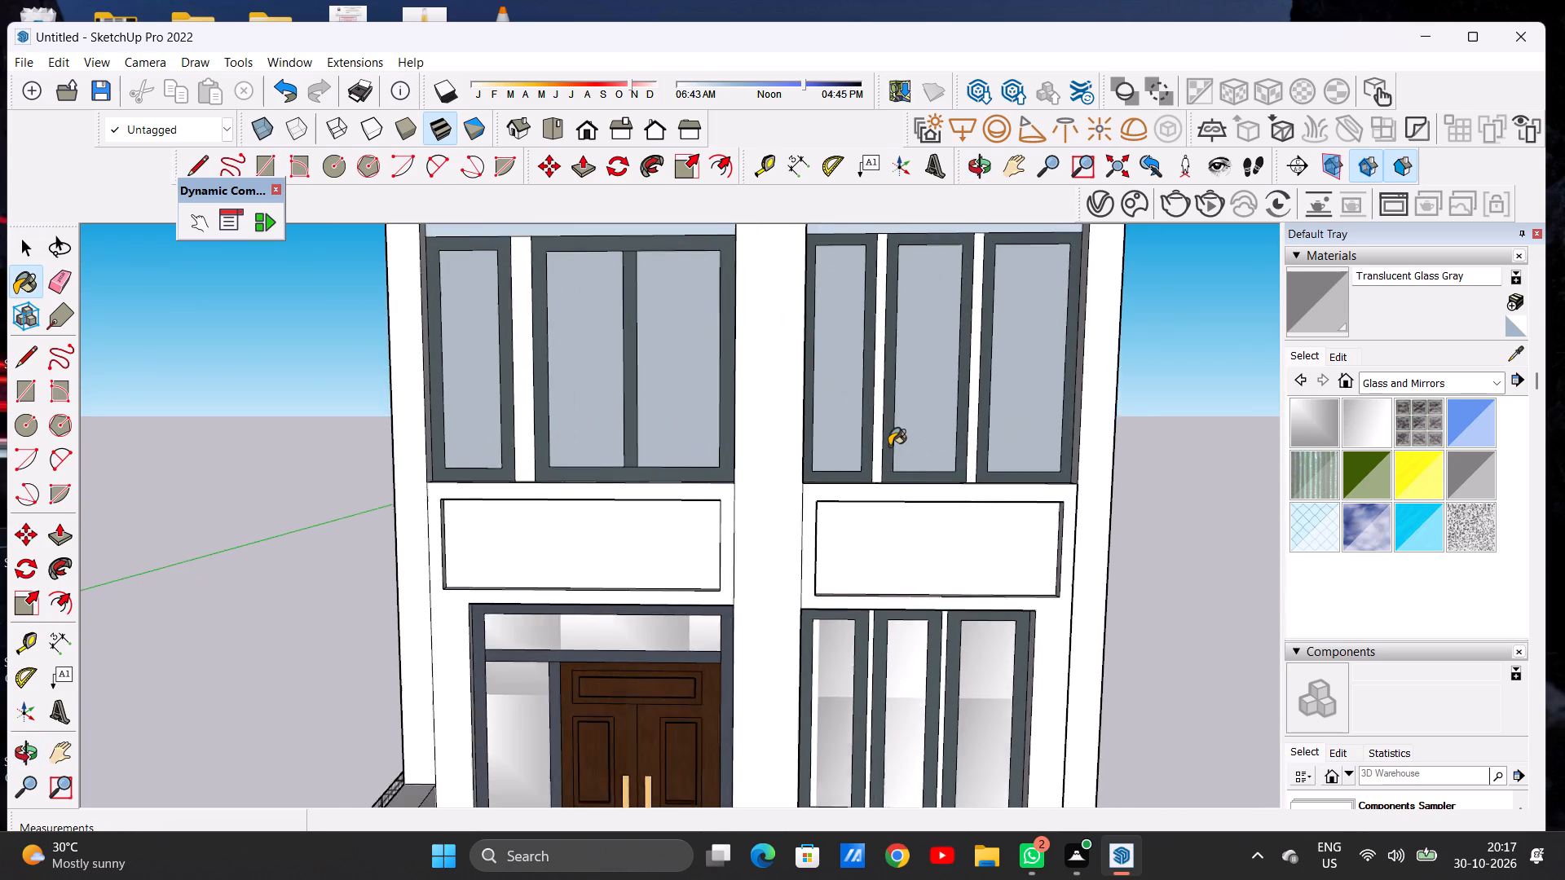
pyautogui.scroll(3, 889, 446)
pyautogui.scroll(-6, 867, 451)
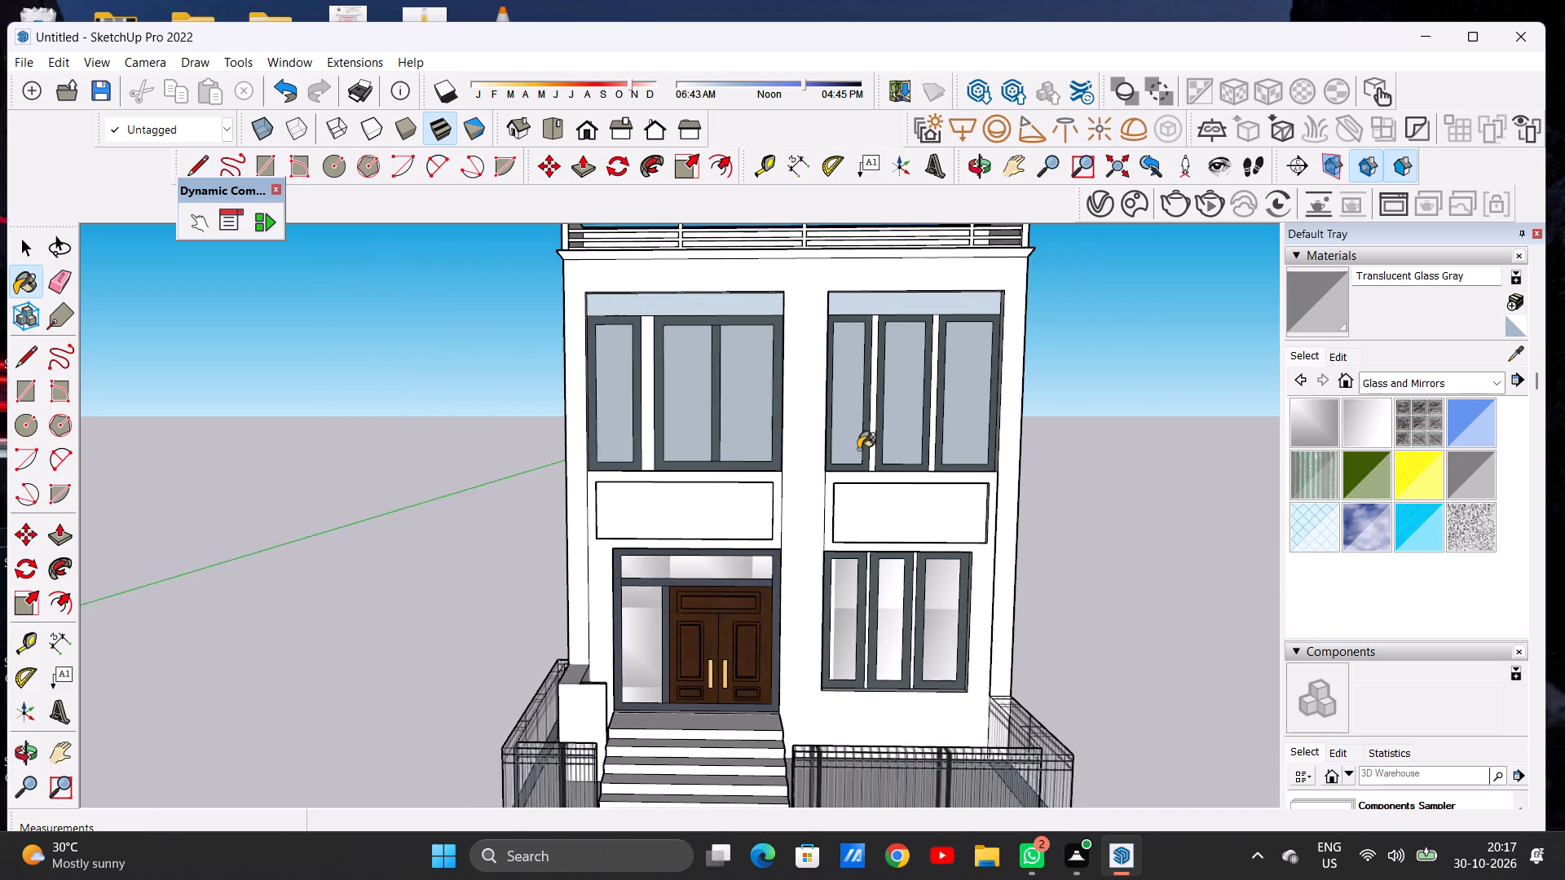
pyautogui.scroll(-2, 858, 449)
# Paint the three panes of the upper-floor window above the entrance with Translucent Glass Safety from Glass and Mirrors.
pyautogui.click(1308, 531)
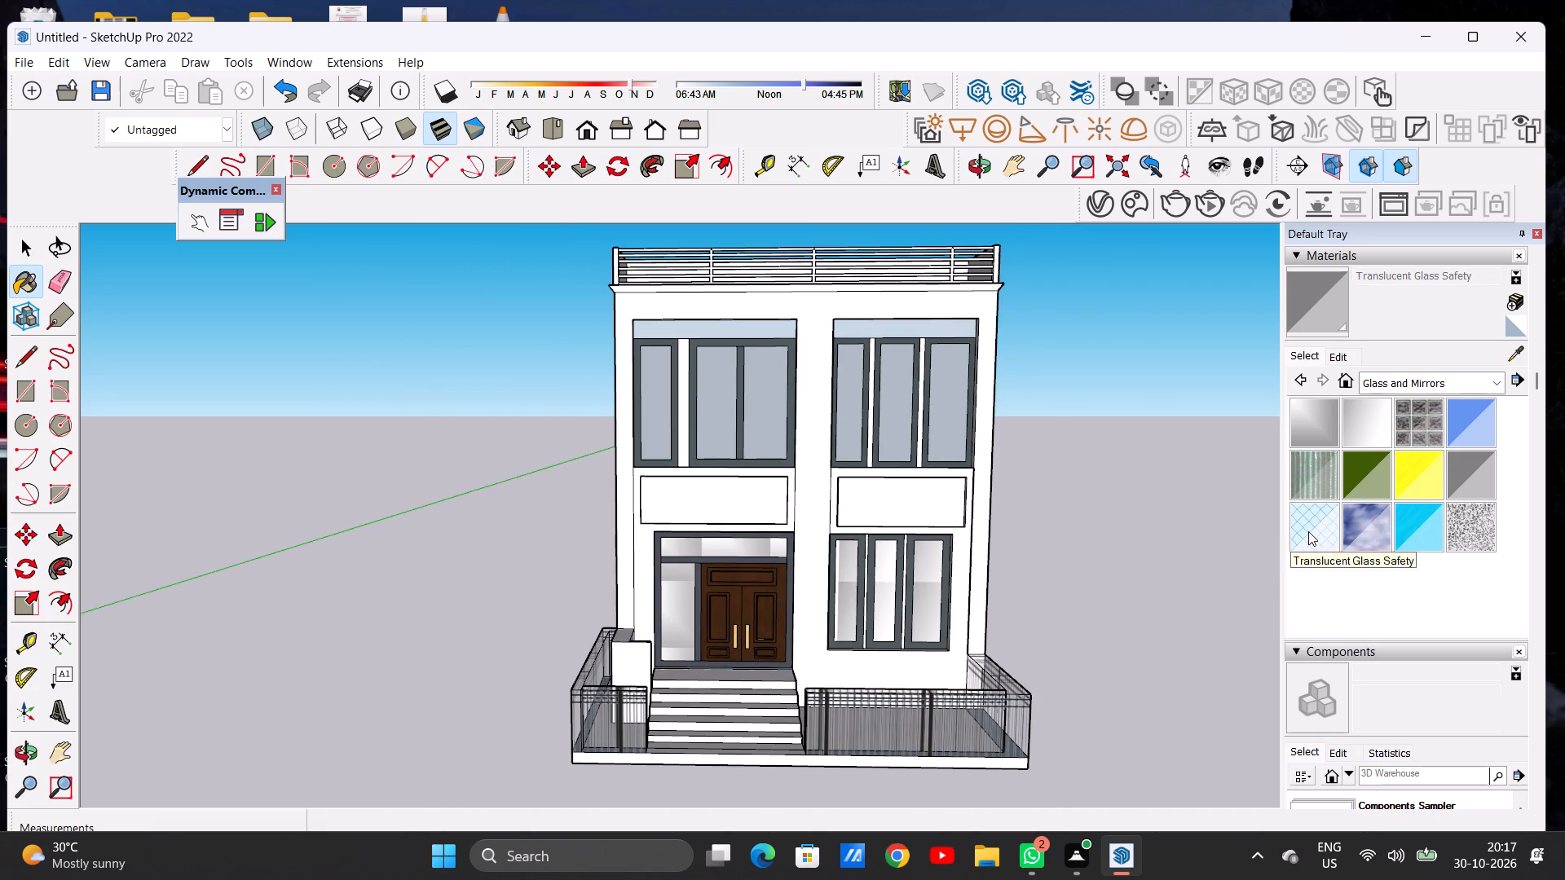
pyautogui.scroll(7, 689, 406)
pyautogui.click(624, 410)
pyautogui.click(722, 406)
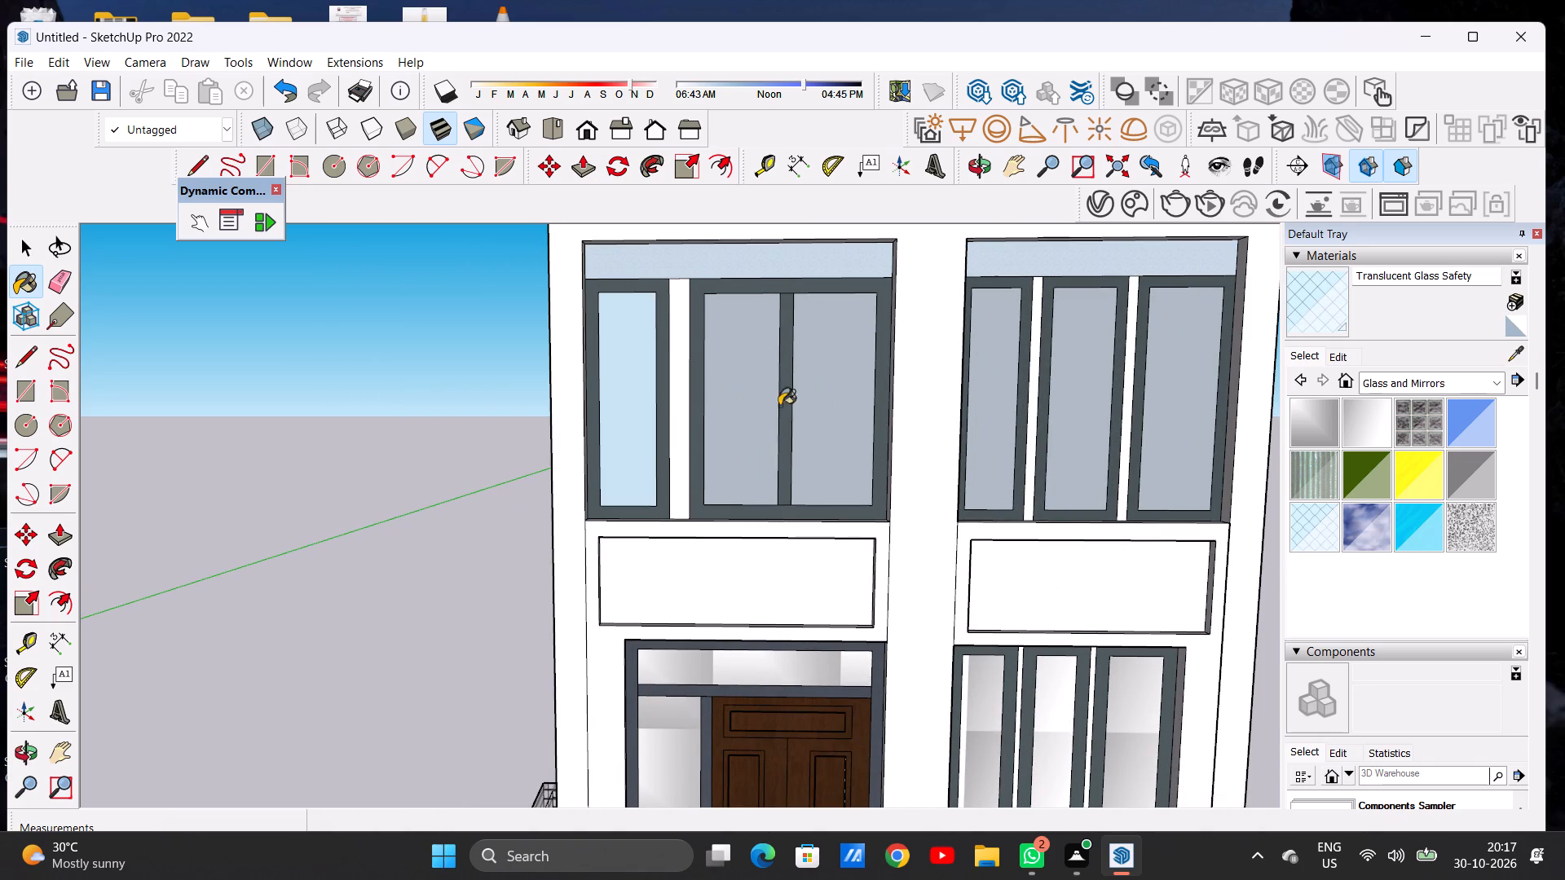
pyautogui.click(838, 406)
# Compare the glass of the two upper-floor windows from near and far across the front facade.
pyautogui.scroll(-11, 699, 427)
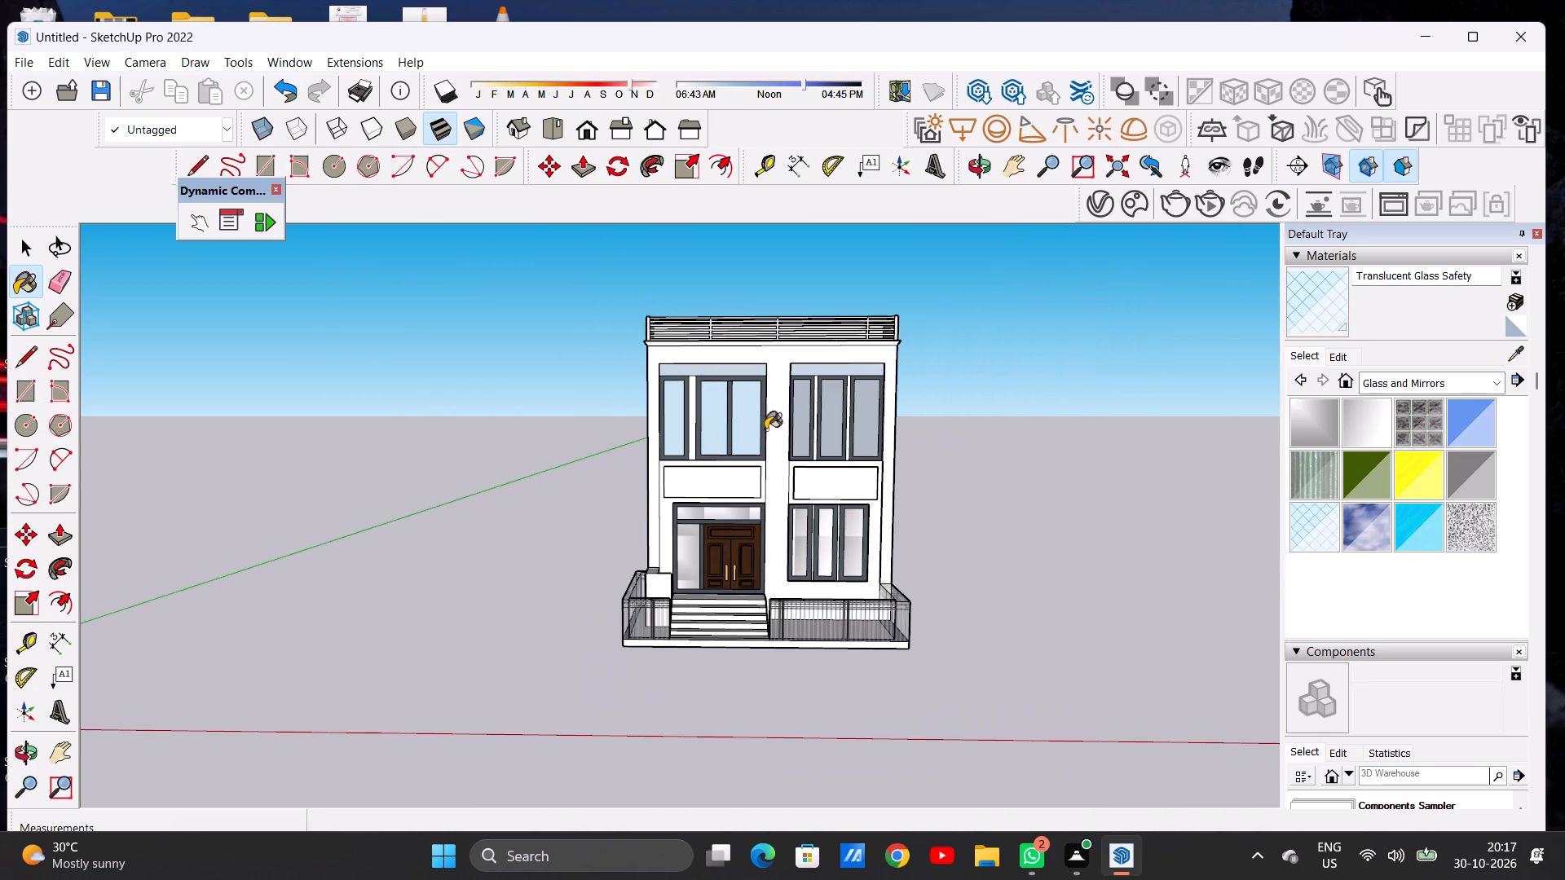
pyautogui.scroll(3, 662, 446)
pyautogui.scroll(-1, 662, 447)
pyautogui.scroll(4, 662, 447)
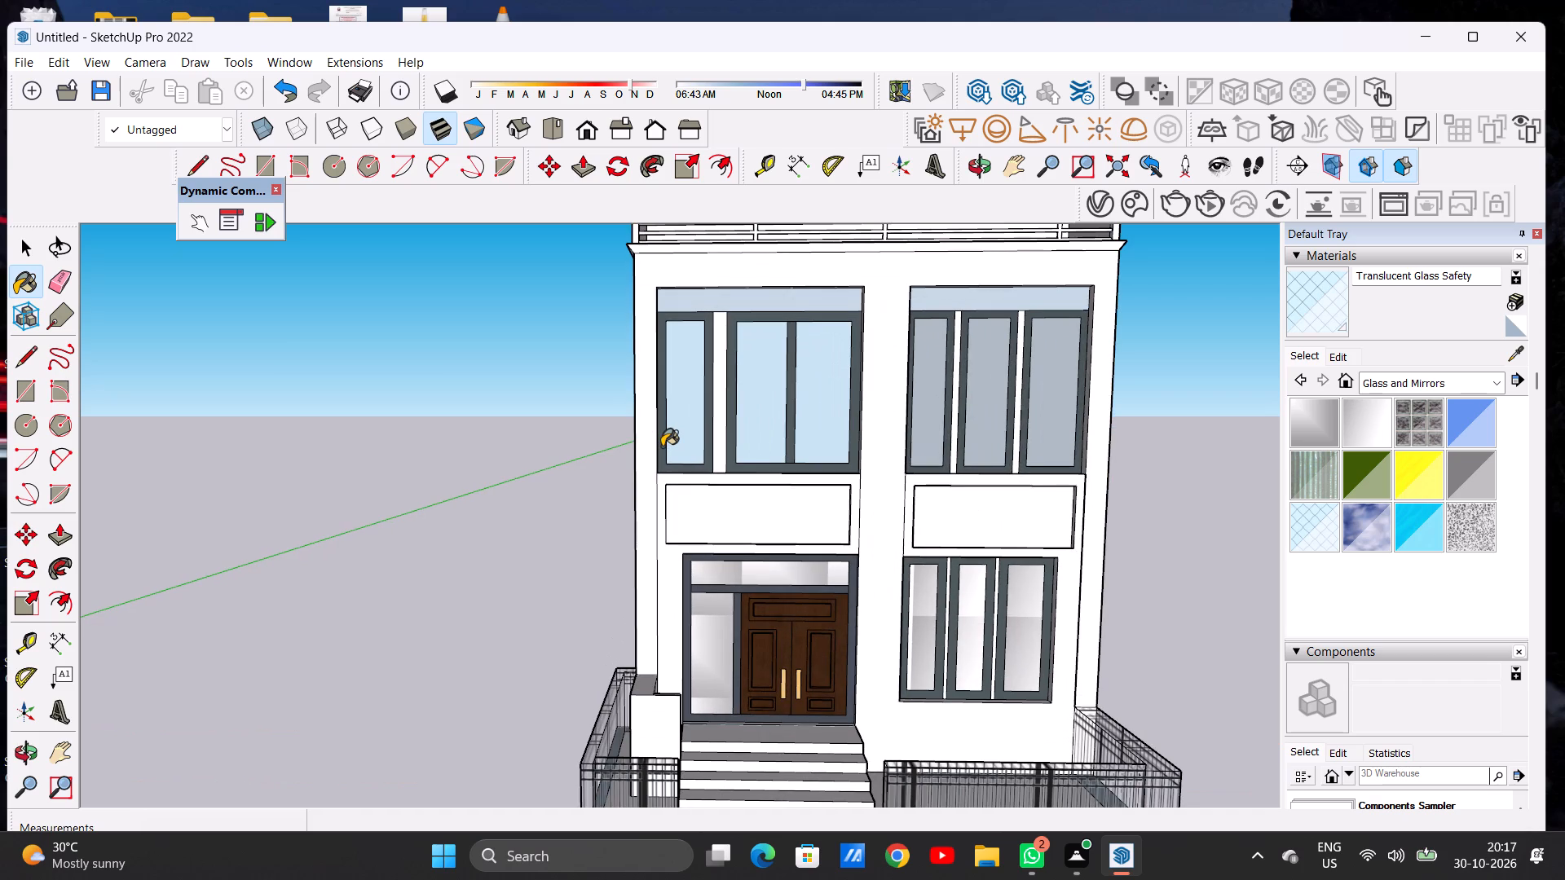
pyautogui.scroll(-8, 662, 447)
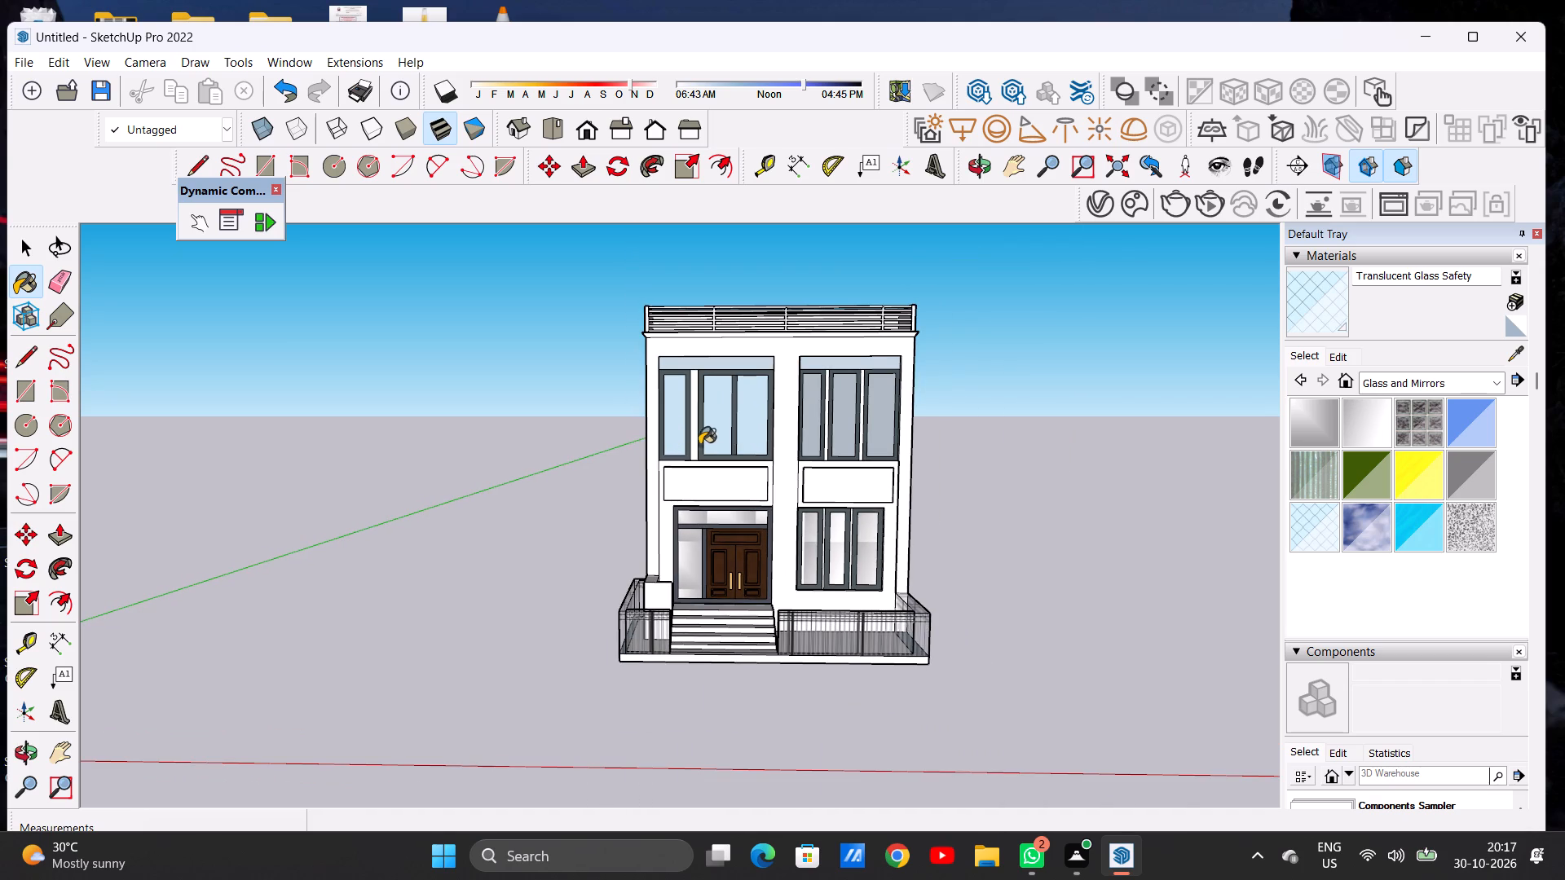
pyautogui.moveTo(748, 396); pyautogui.dragTo(725, 398, button='middle')
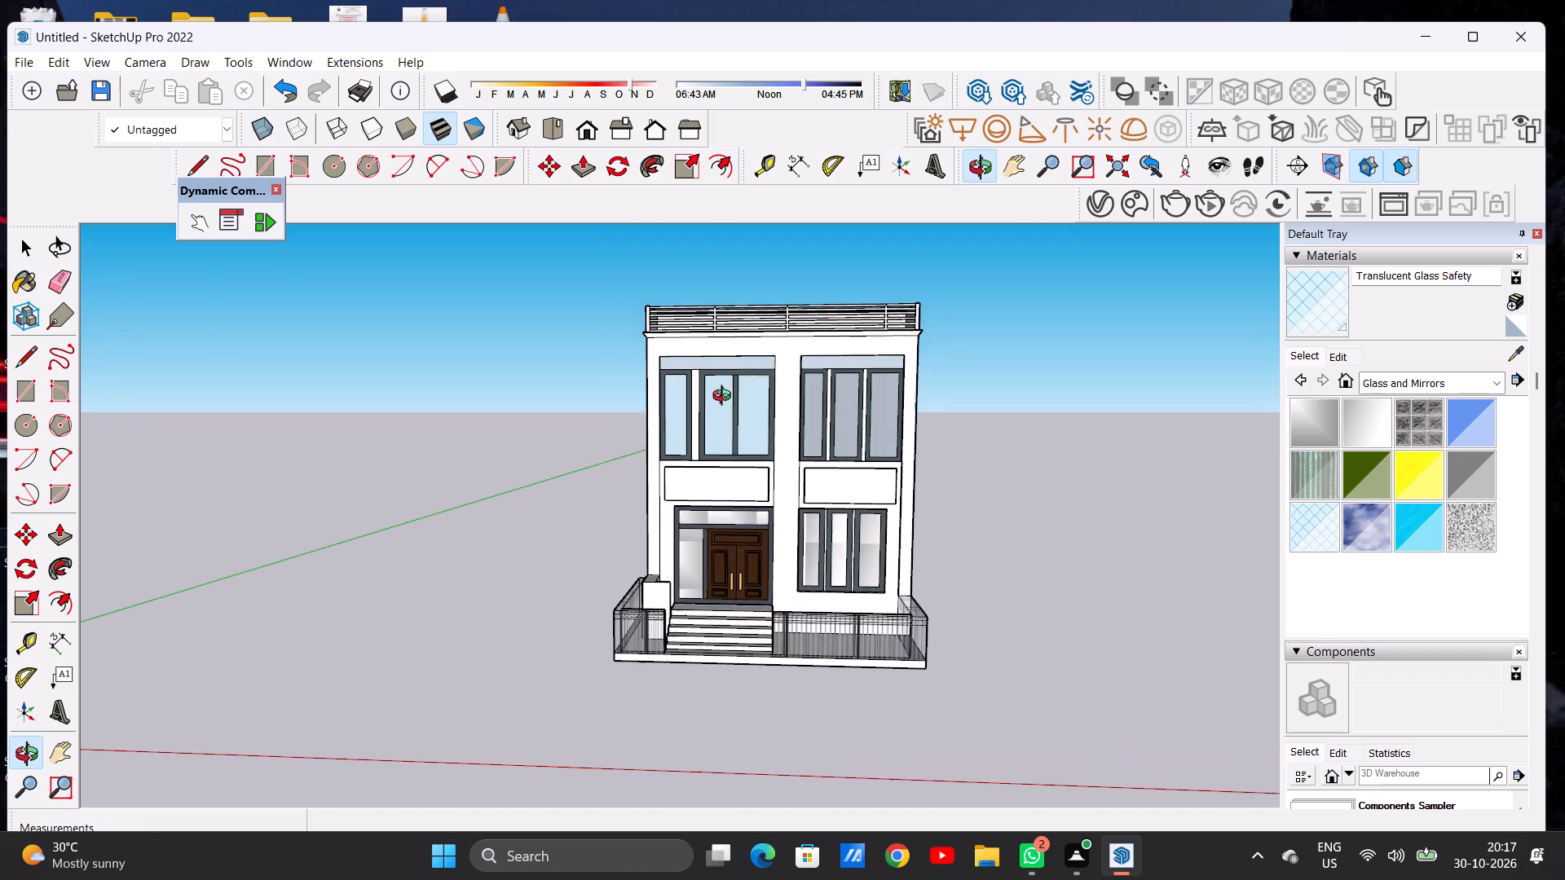
pyautogui.moveTo(725, 398); pyautogui.dragTo(725, 391, button='middle')
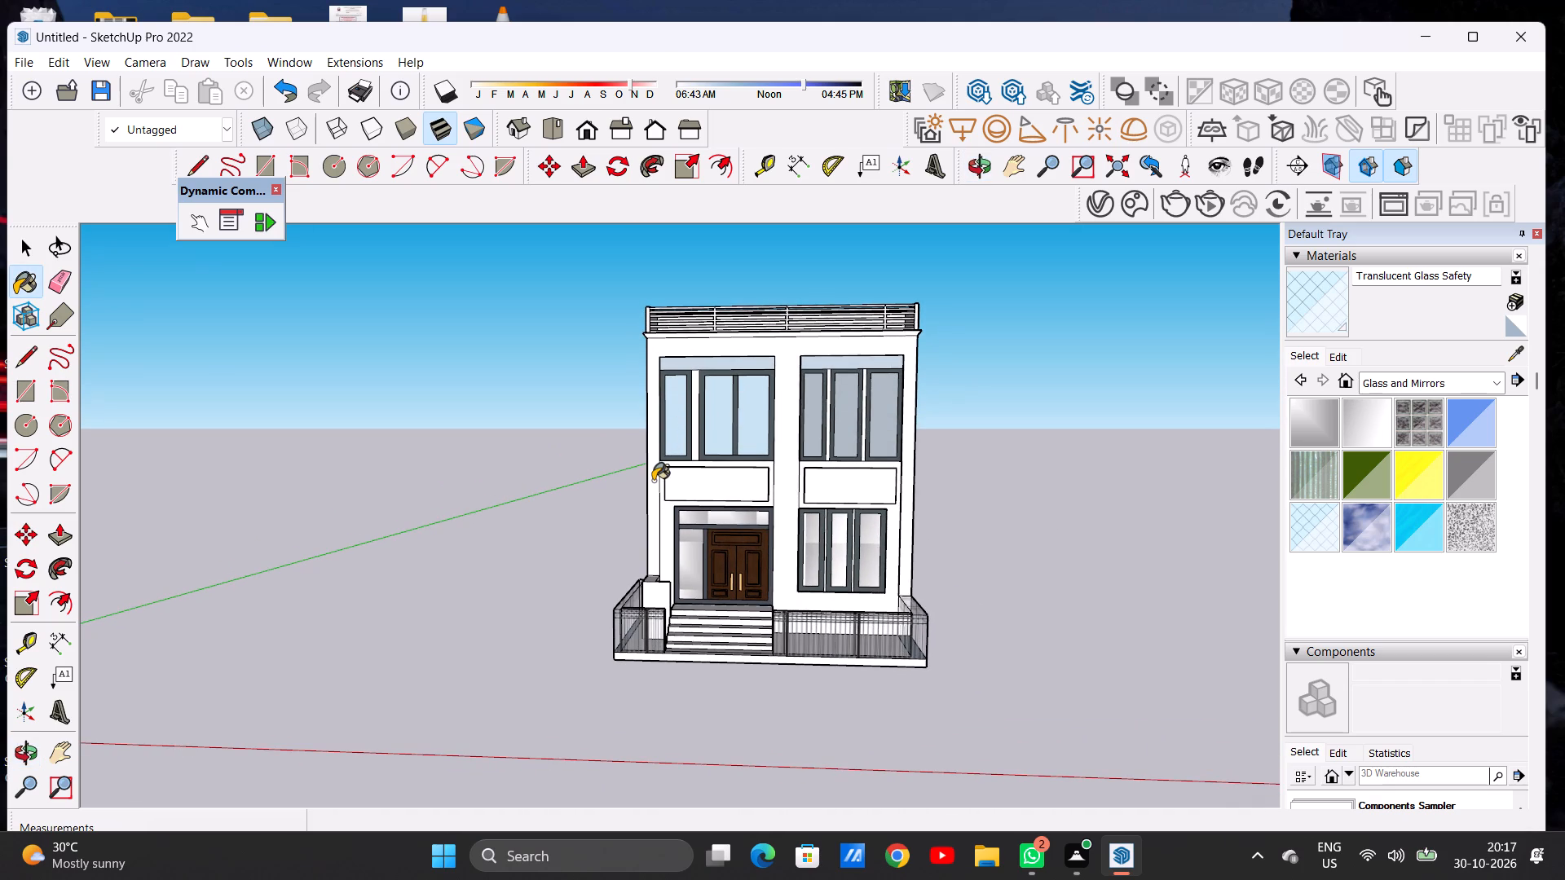
pyautogui.scroll(-6, 653, 481)
pyautogui.scroll(3, 711, 457)
pyautogui.scroll(-1, 711, 457)
pyautogui.scroll(6, 711, 457)
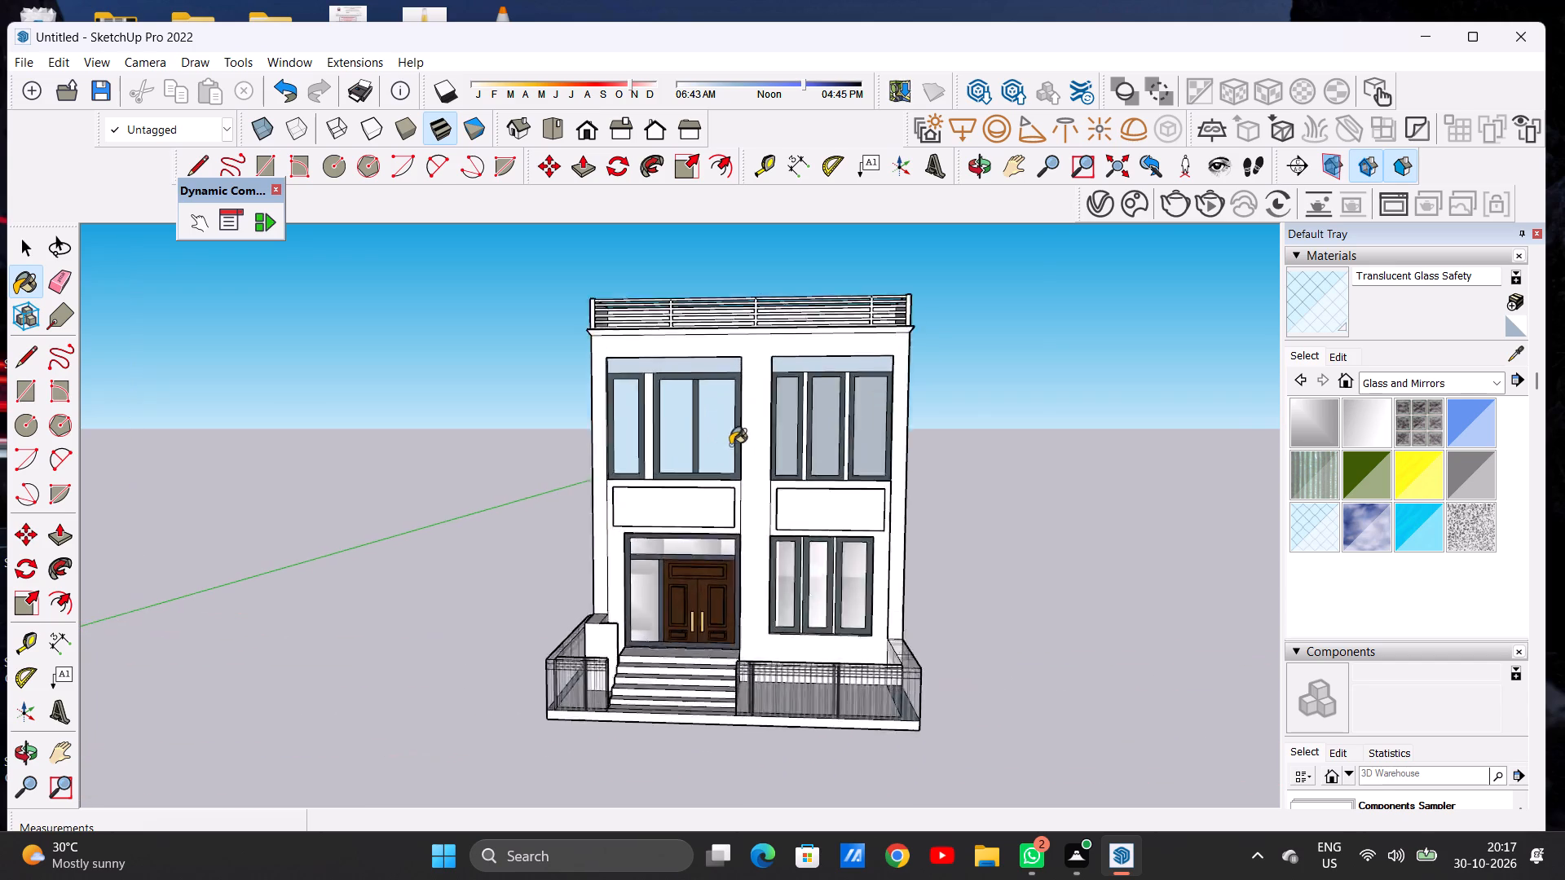
pyautogui.scroll(10, 730, 445)
pyautogui.press('space')
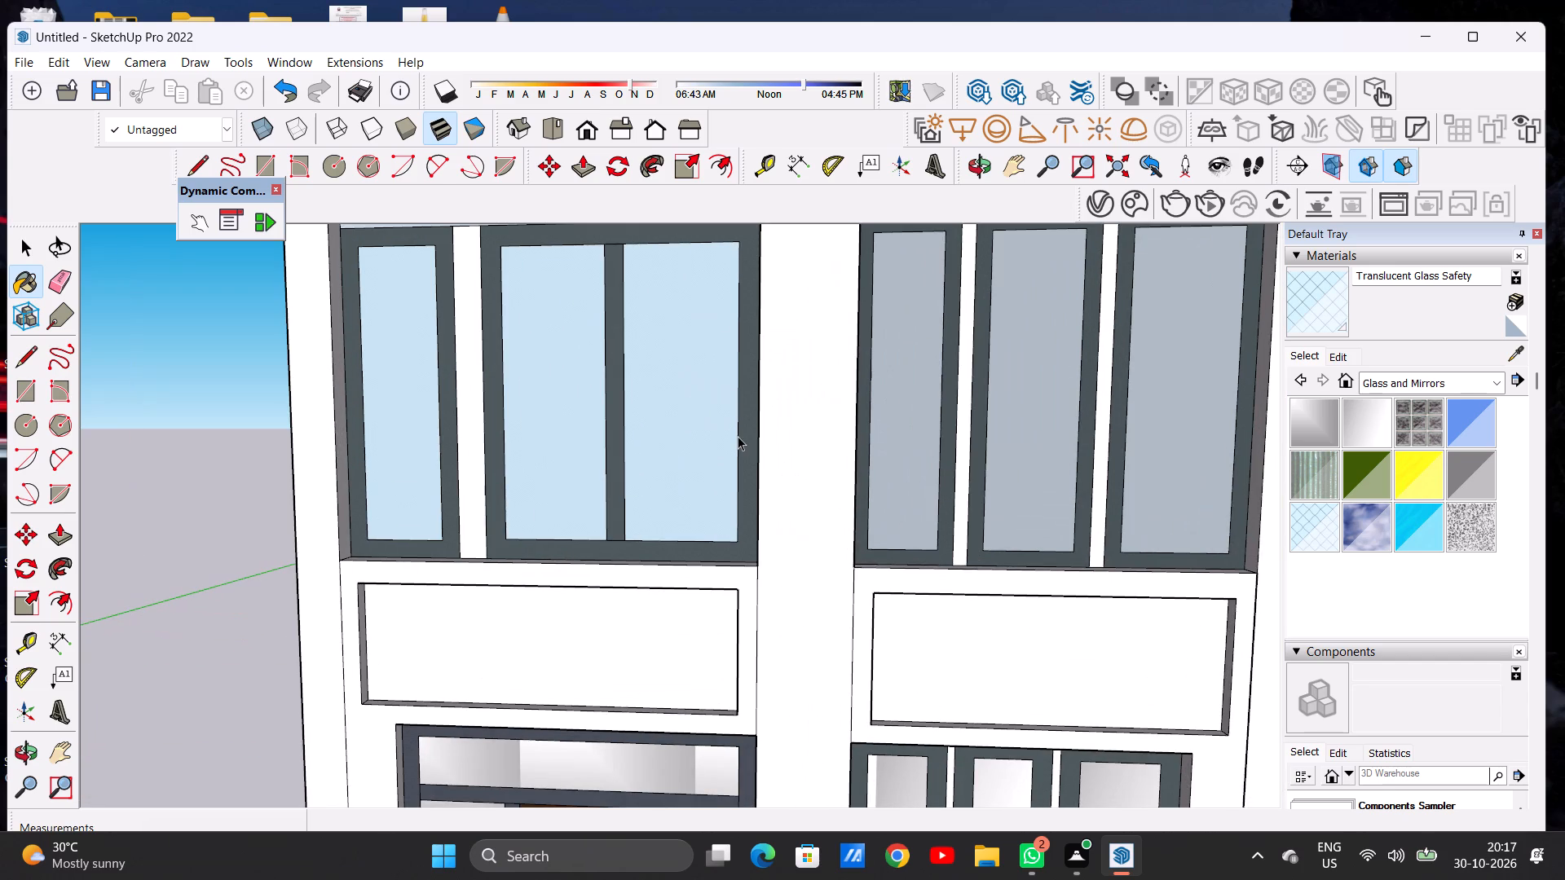
pyautogui.scroll(-2, 738, 434)
pyautogui.scroll(1, 735, 433)
pyautogui.scroll(-5, 735, 433)
pyautogui.moveTo(623, 442); pyautogui.dragTo(652, 444, button='middle')
pyautogui.scroll(-10, 661, 444)
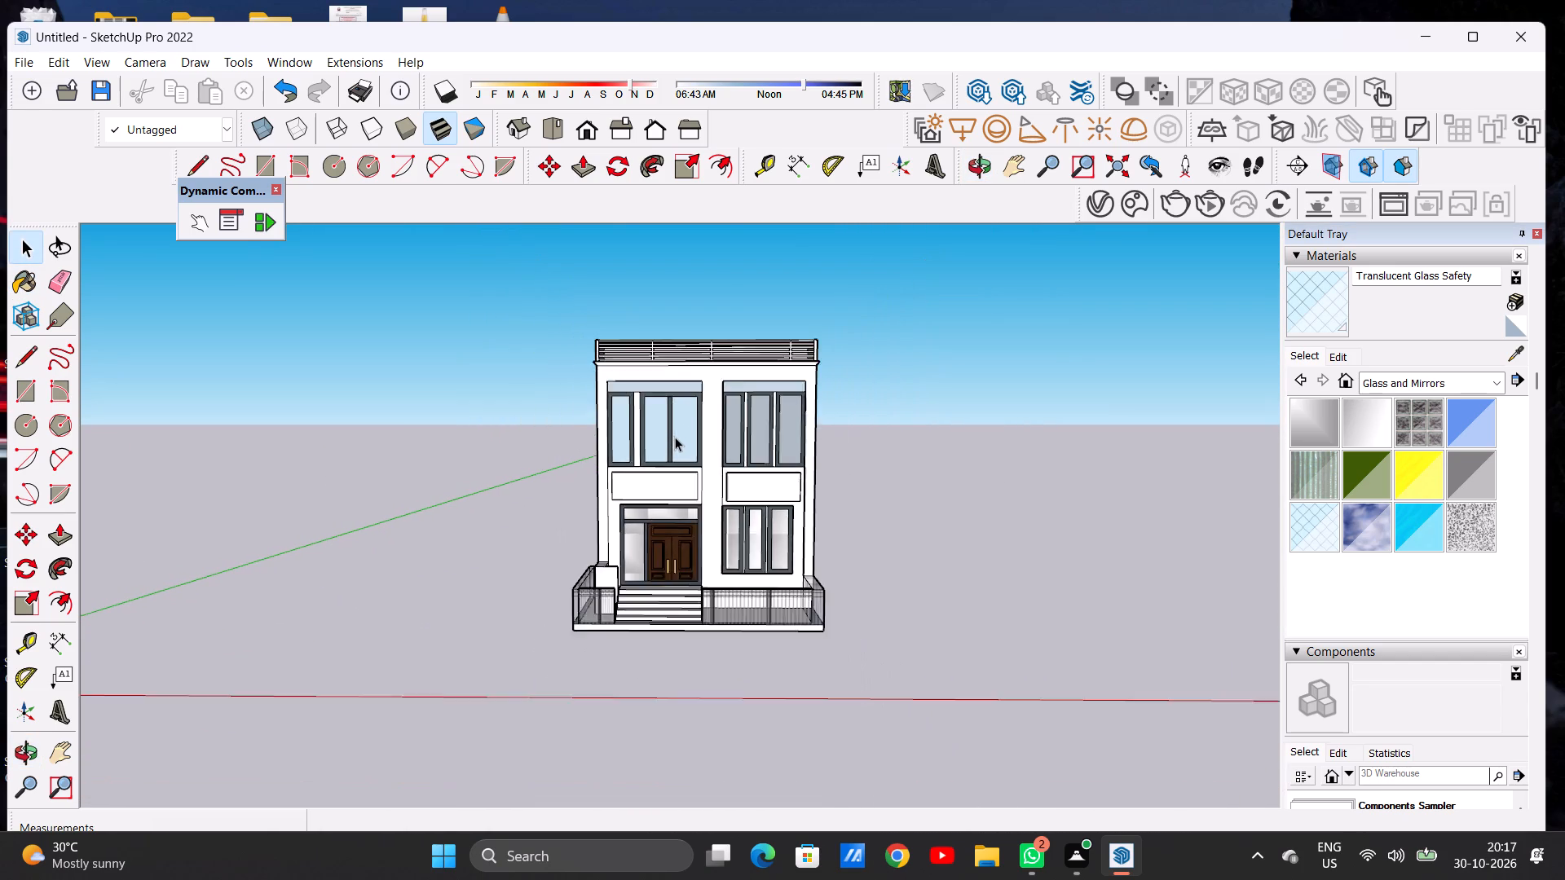
pyautogui.scroll(-4, 675, 437)
# Examine the ground-floor entrance, window, front steps and railings from the front and from above.
pyautogui.scroll(5, 716, 539)
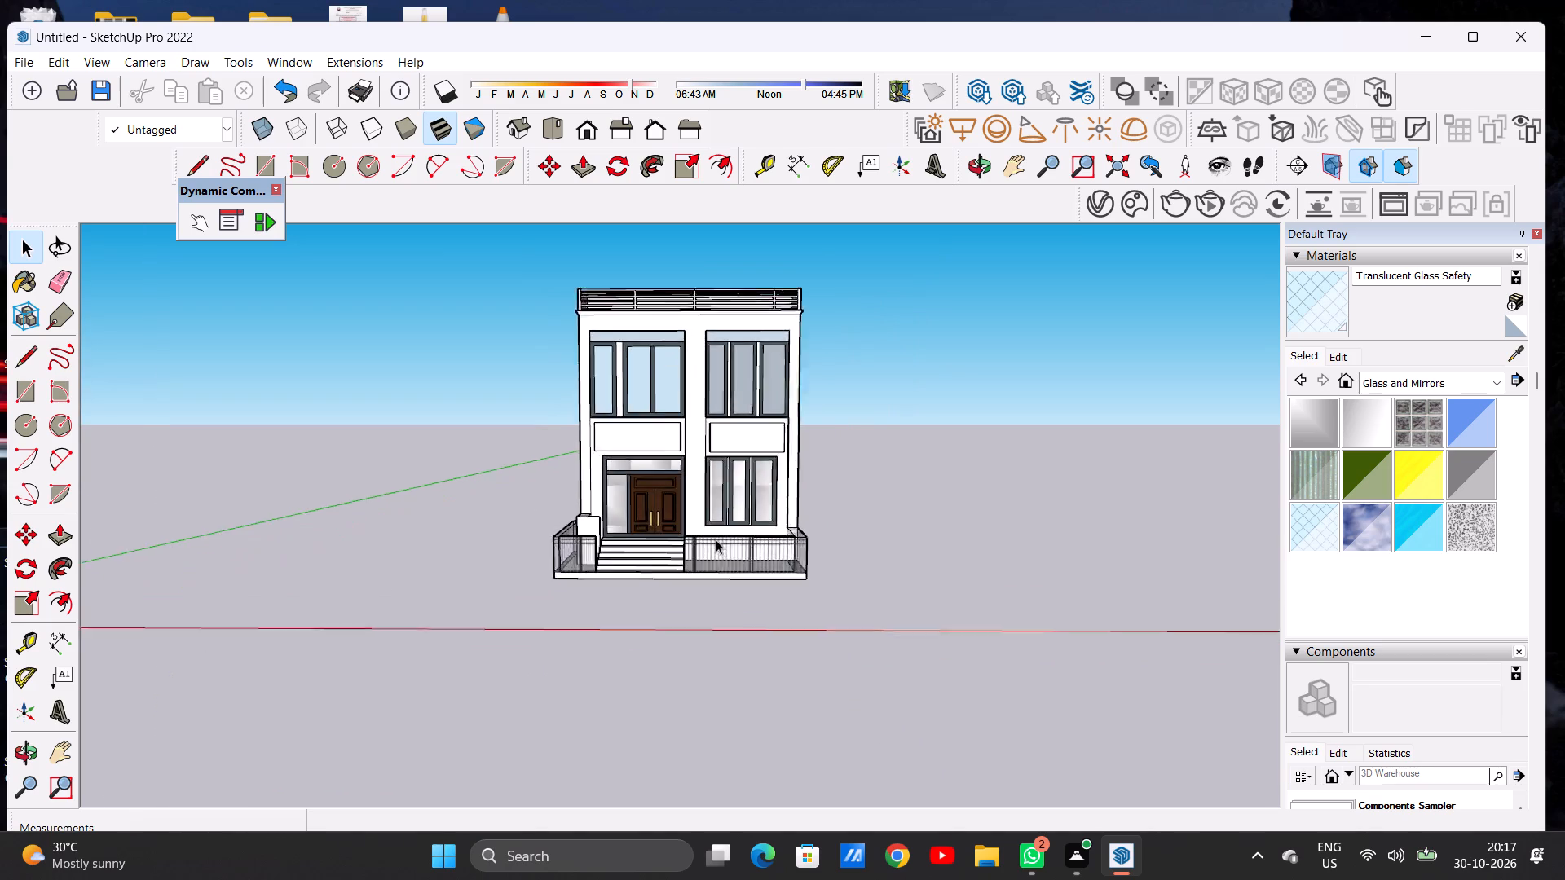
pyautogui.scroll(13, 716, 539)
pyautogui.moveTo(745, 502); pyautogui.dragTo(758, 526, button='middle')
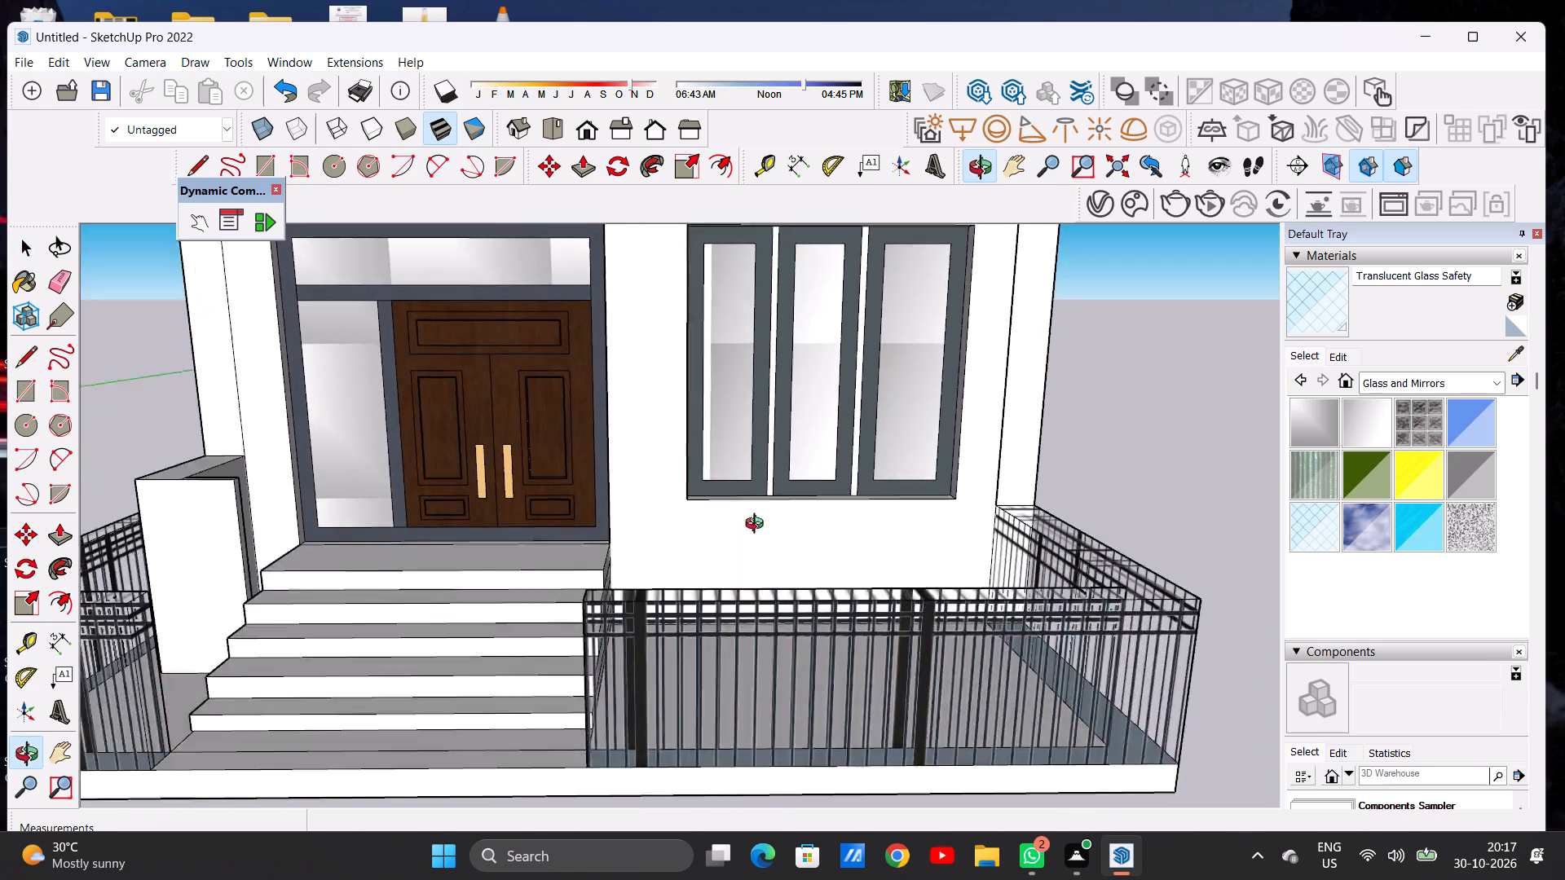
pyautogui.moveTo(758, 526); pyautogui.dragTo(765, 551, button='middle')
pyautogui.scroll(-6, 756, 551)
pyautogui.scroll(3, 651, 581)
pyautogui.scroll(-1, 629, 585)
pyautogui.scroll(1, 624, 586)
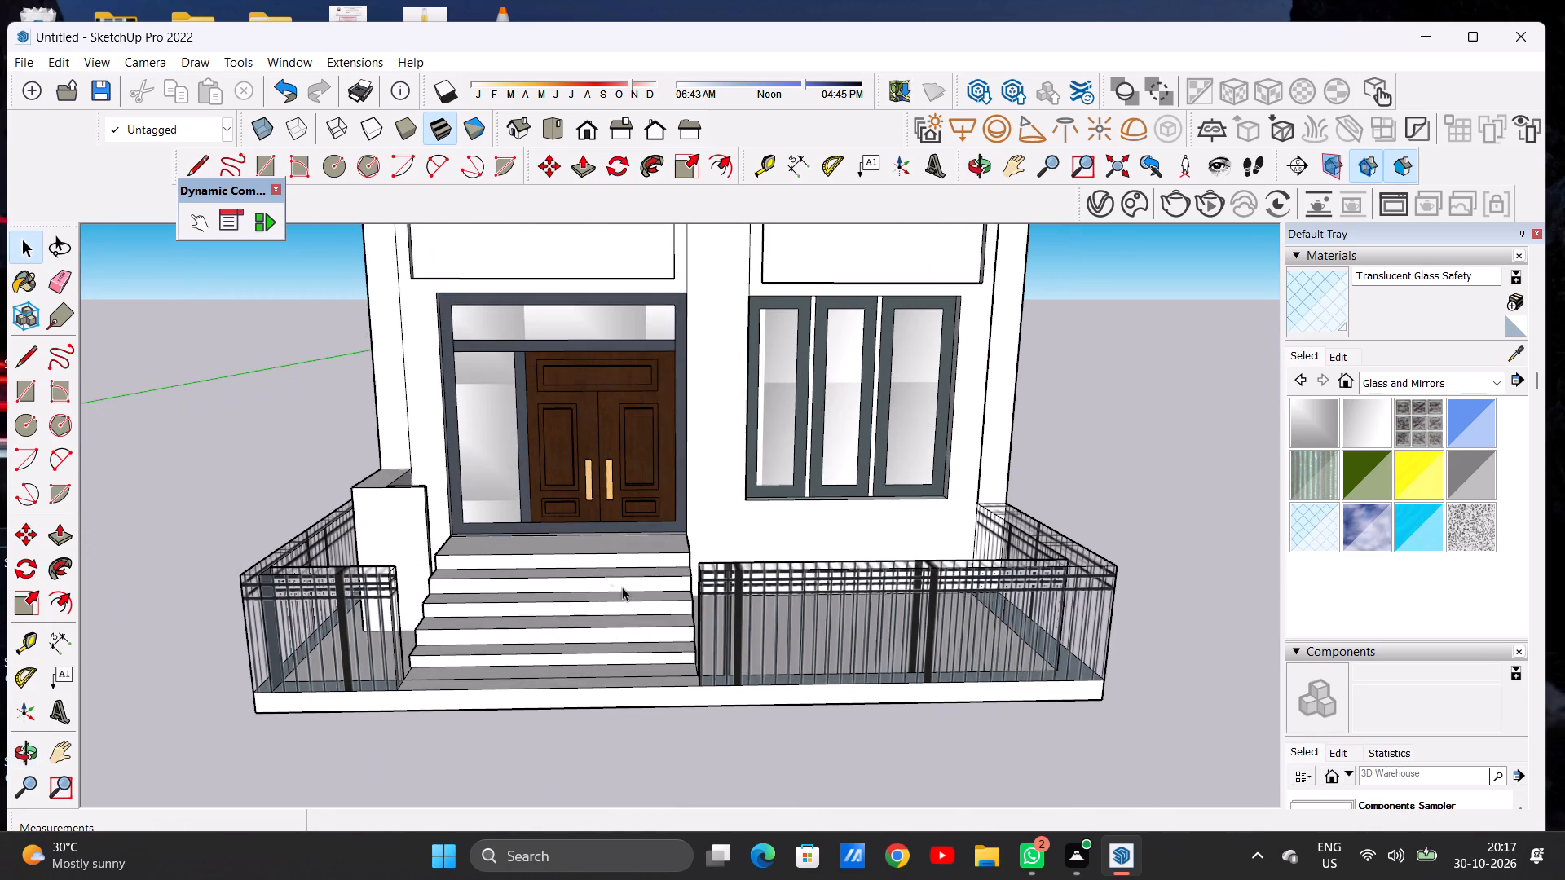
pyautogui.moveTo(563, 514); pyautogui.dragTo(546, 591, button='middle')
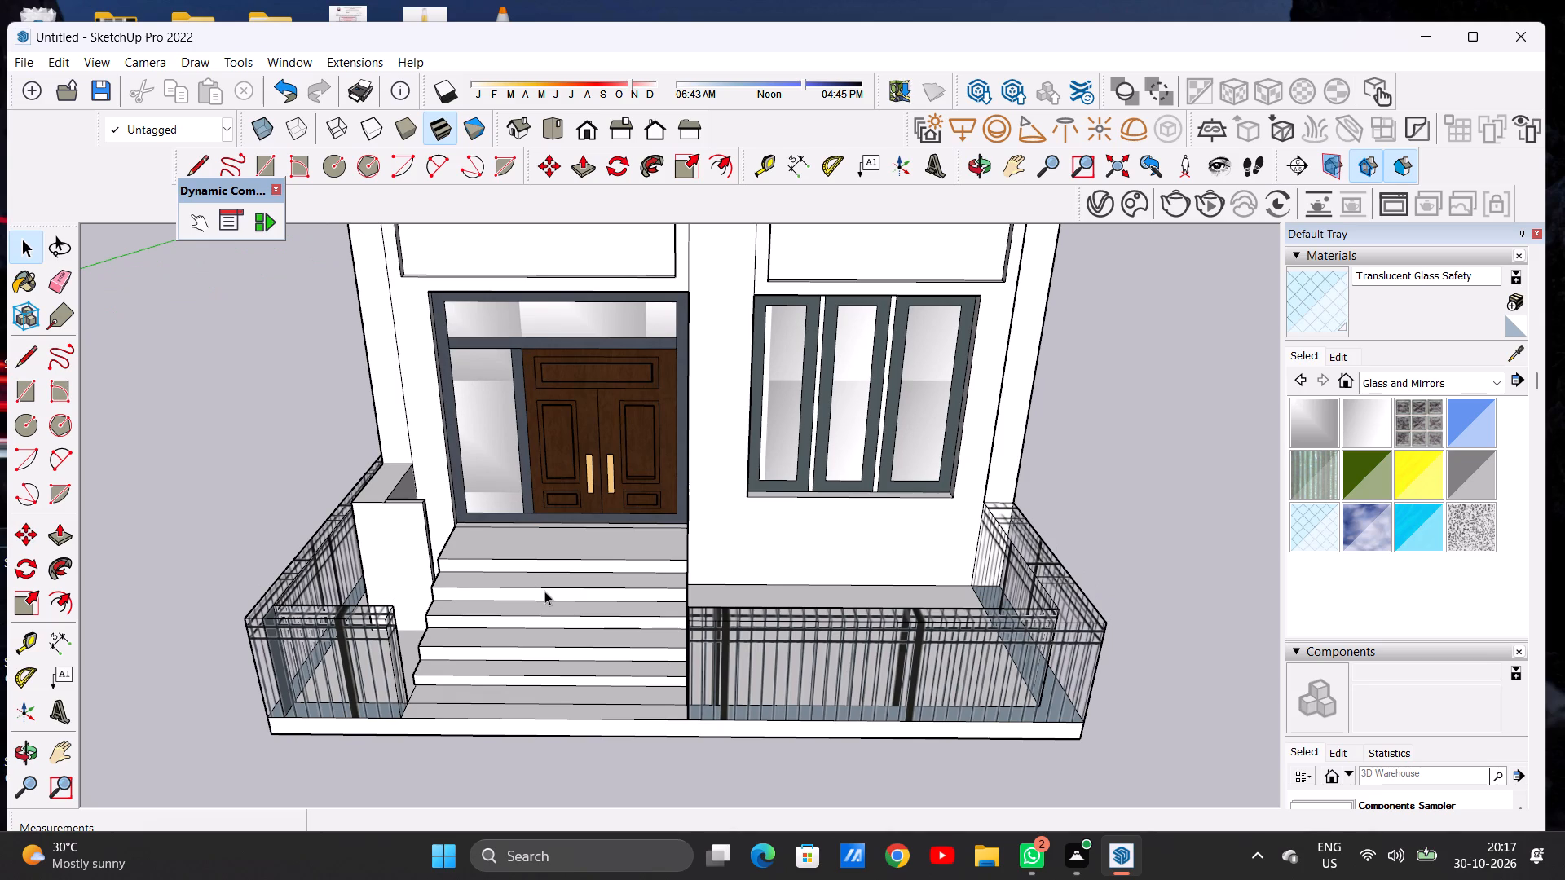
pyautogui.scroll(-8, 548, 587)
pyautogui.moveTo(670, 593); pyautogui.dragTo(681, 411, button='middle')
pyautogui.moveTo(677, 441); pyautogui.dragTo(652, 508, button='middle')
pyautogui.scroll(4, 576, 500)
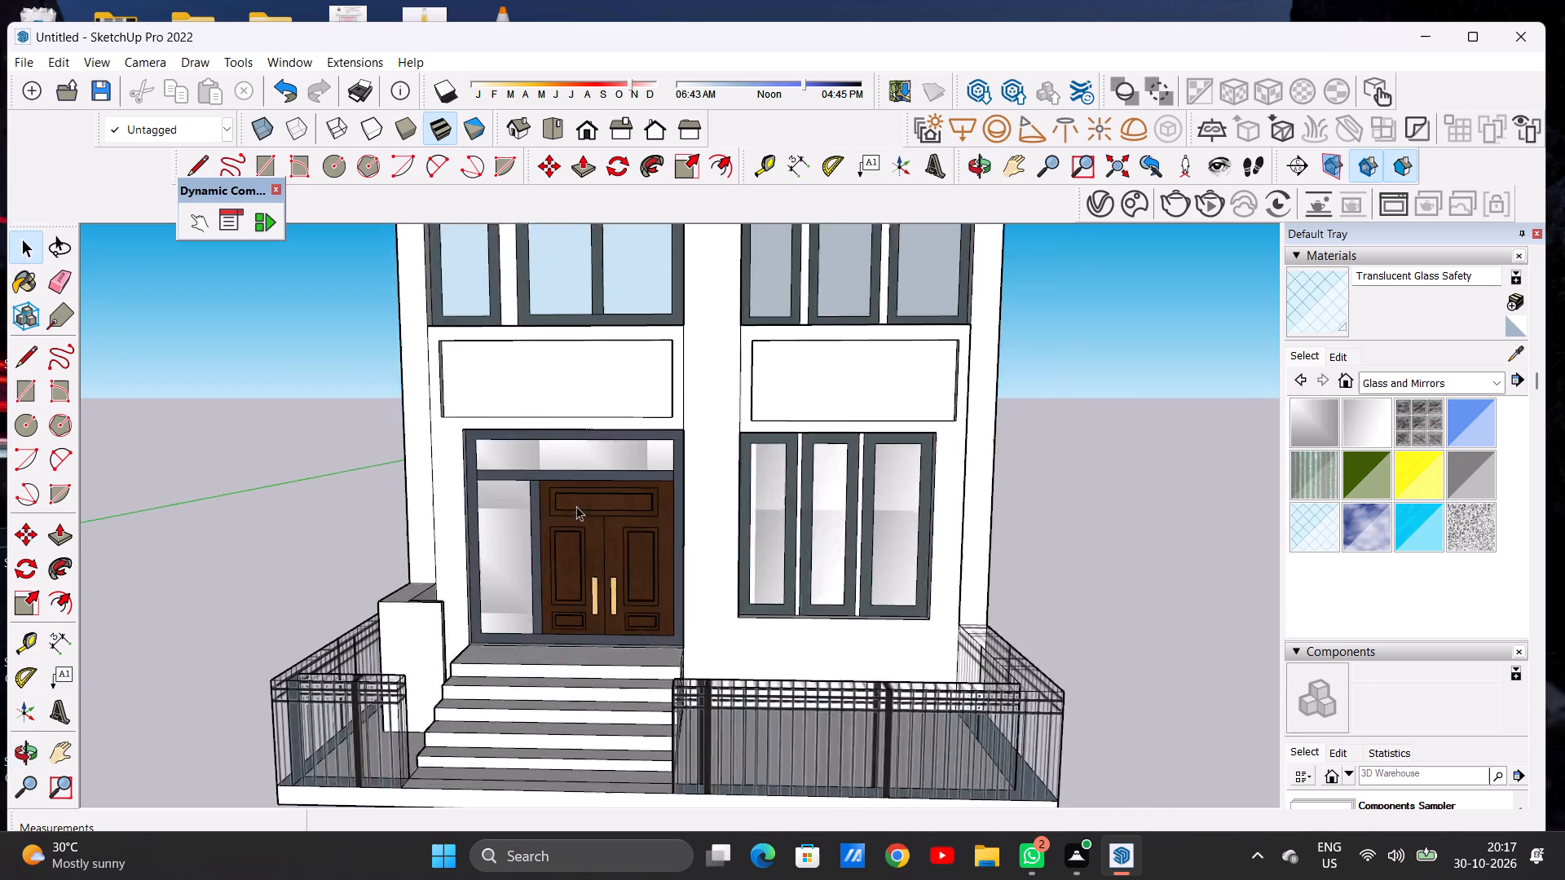
# Inspect the entrance doors and their frame up close from both sides.
pyautogui.scroll(8, 576, 506)
pyautogui.scroll(-1, 575, 524)
pyautogui.scroll(9, 575, 525)
pyautogui.moveTo(601, 541); pyautogui.dragTo(459, 446, button='middle')
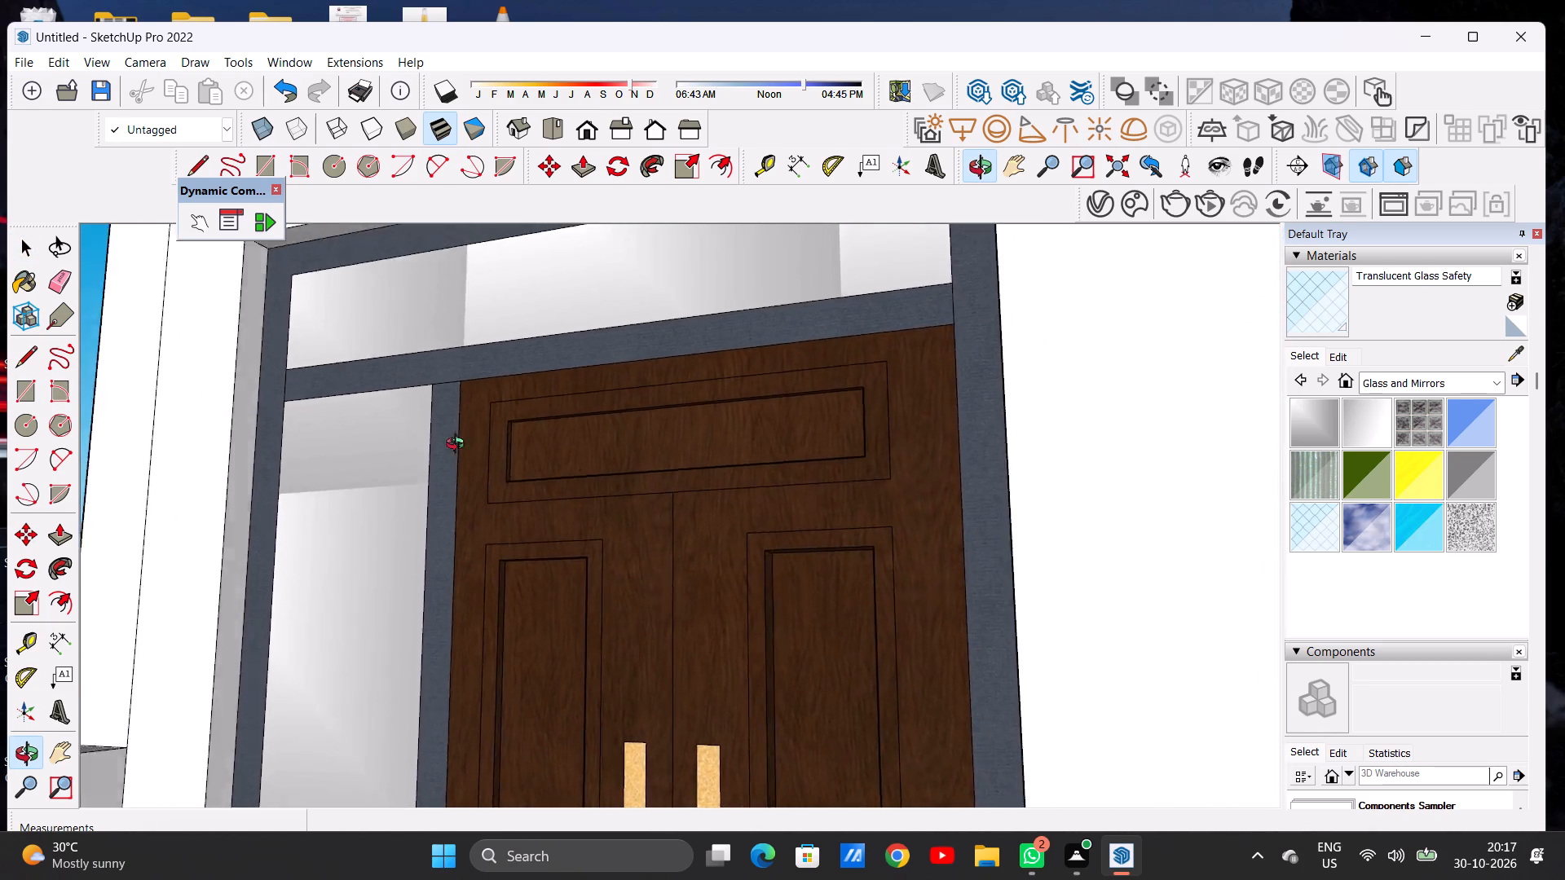
pyautogui.moveTo(459, 446); pyautogui.dragTo(828, 535, button='middle')
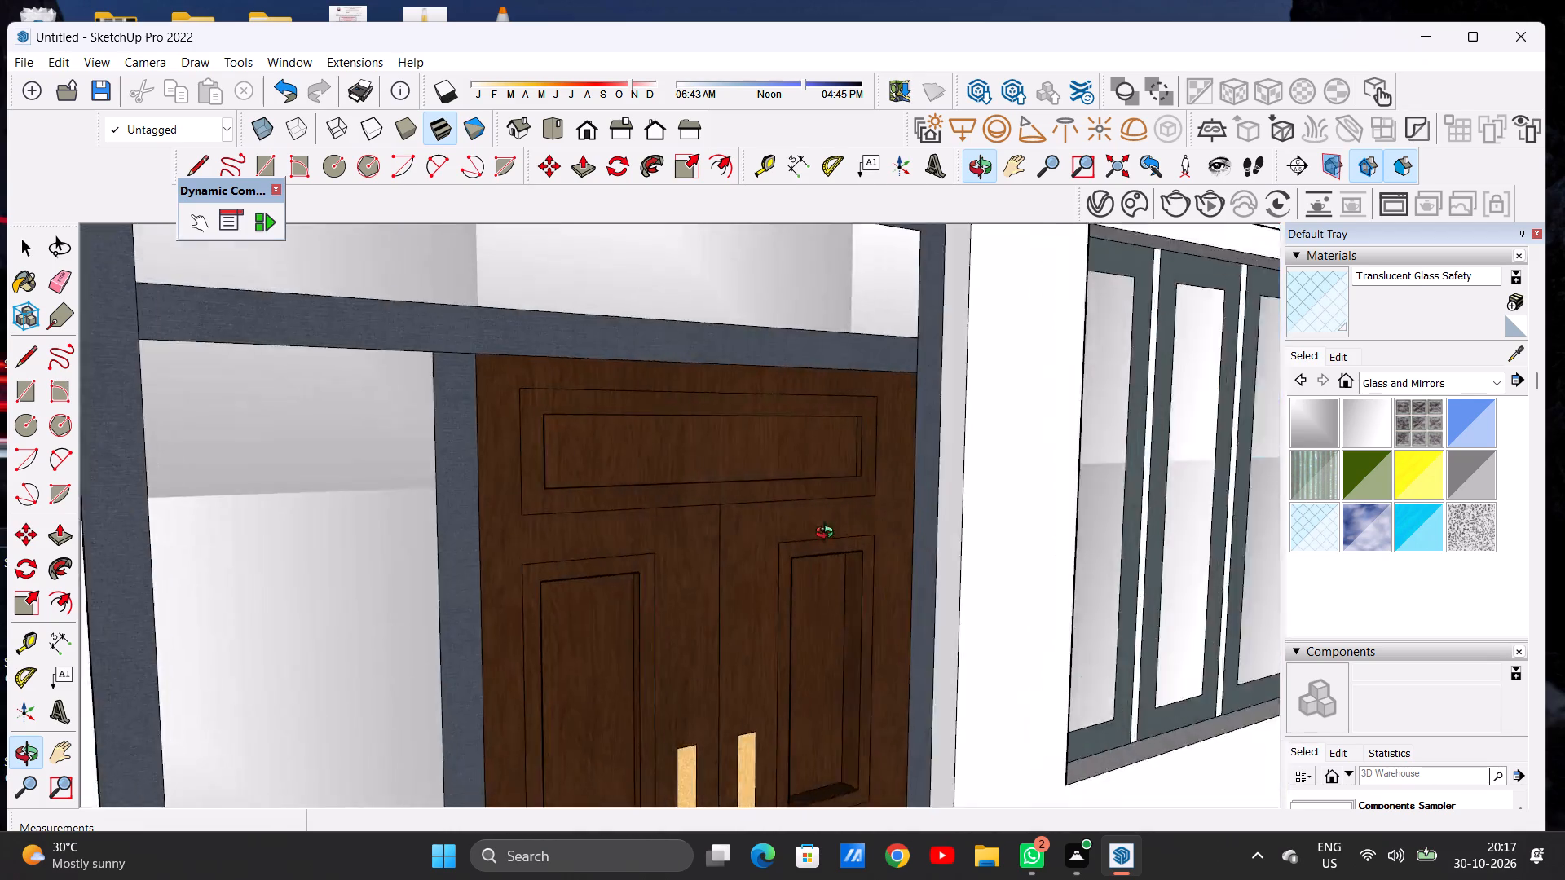
pyautogui.moveTo(828, 535); pyautogui.dragTo(613, 559, button='middle')
pyautogui.scroll(-17, 606, 562)
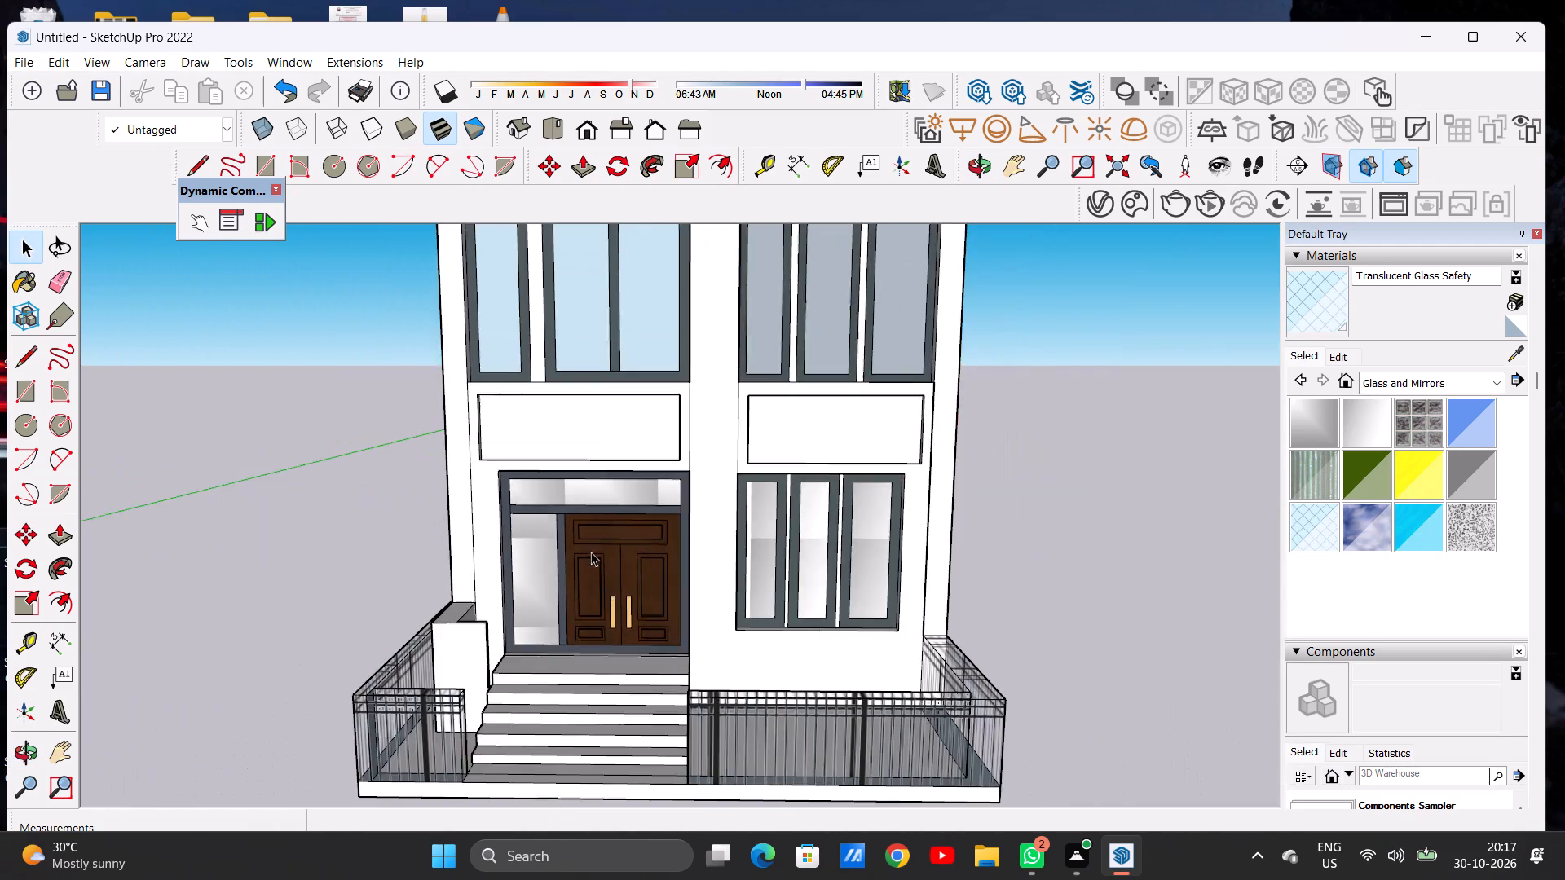
# Examine the side of the front steps and the adjoining terrace floor and railings from oblique angles.
pyautogui.scroll(-11, 591, 552)
pyautogui.scroll(1, 617, 600)
pyautogui.scroll(-1, 617, 601)
pyautogui.scroll(13, 617, 601)
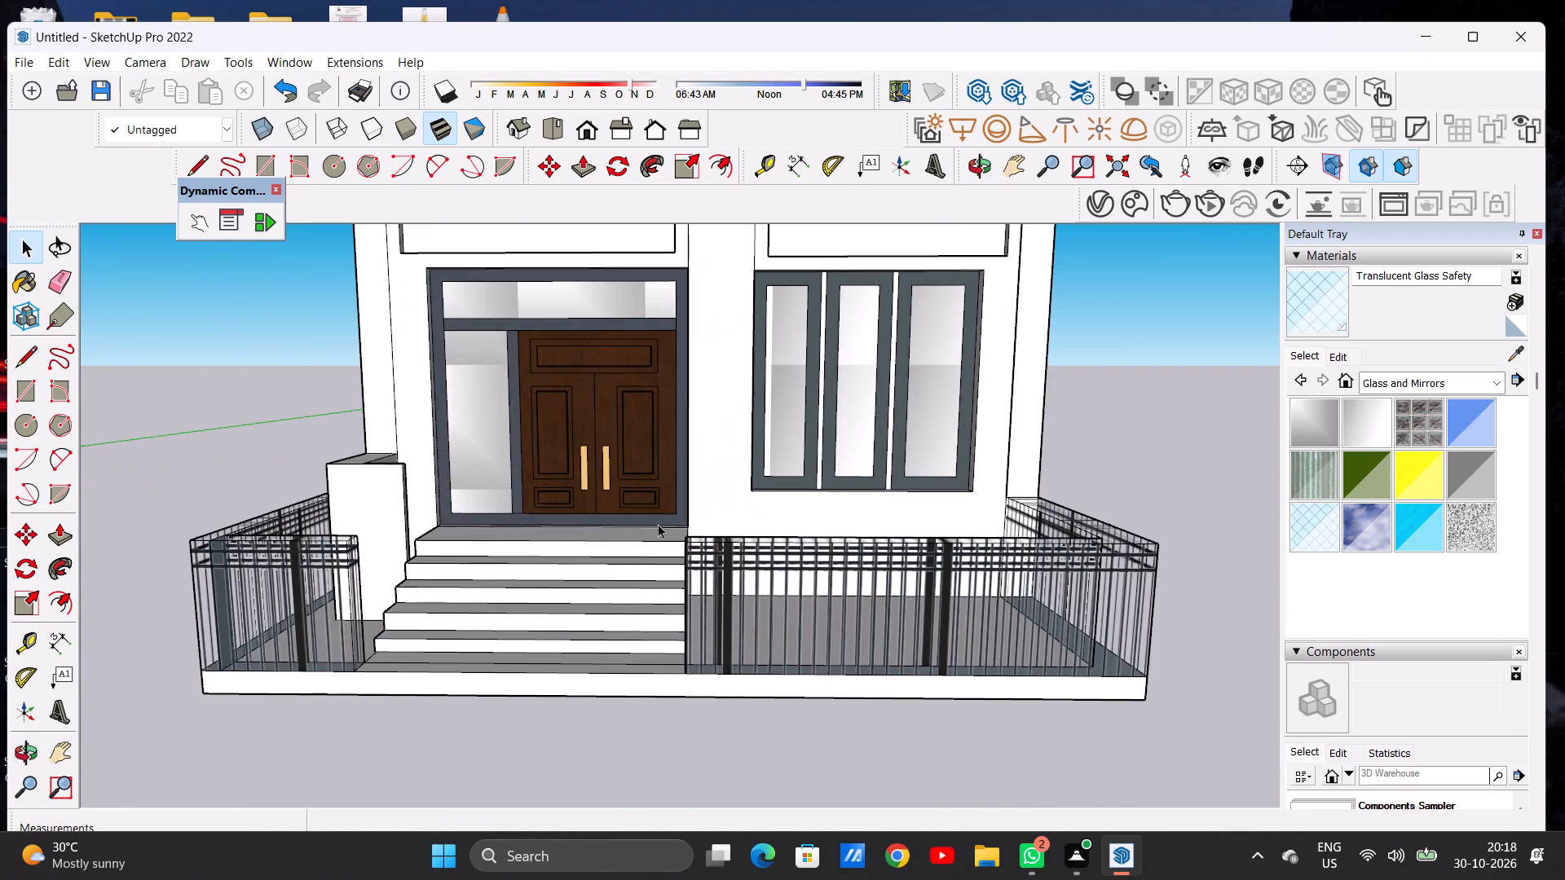
pyautogui.moveTo(656, 525); pyautogui.dragTo(430, 663, button='middle')
pyautogui.scroll(6, 663, 591)
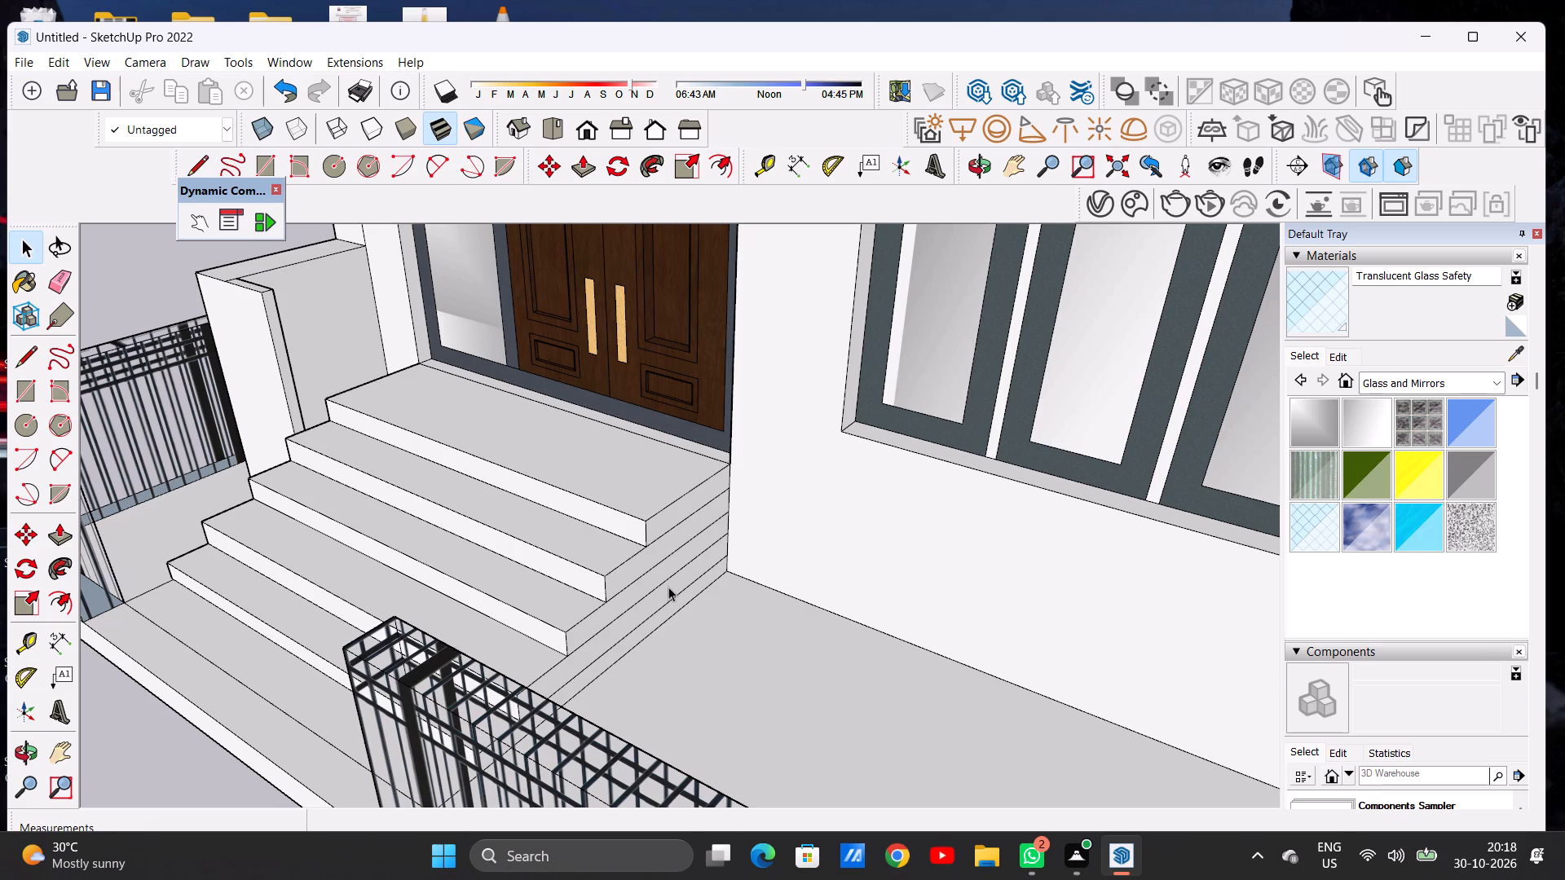
pyautogui.scroll(-5, 649, 576)
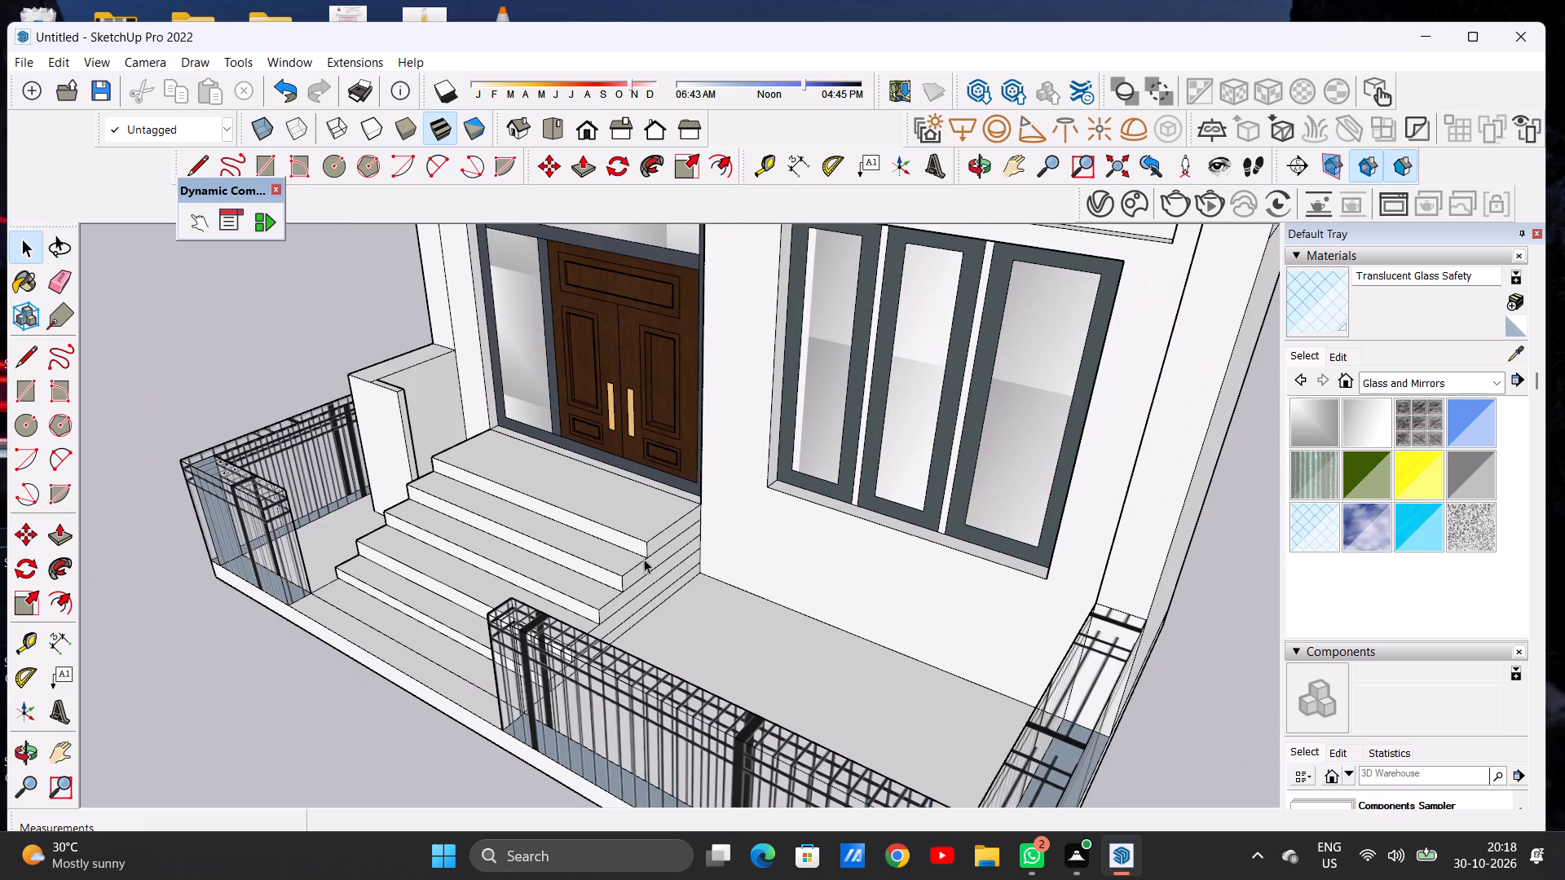
pyautogui.scroll(-2, 663, 481)
pyautogui.moveTo(683, 539); pyautogui.dragTo(620, 544, button='middle')
pyautogui.scroll(1, 658, 526)
pyautogui.scroll(-1, 658, 526)
pyautogui.scroll(3, 658, 526)
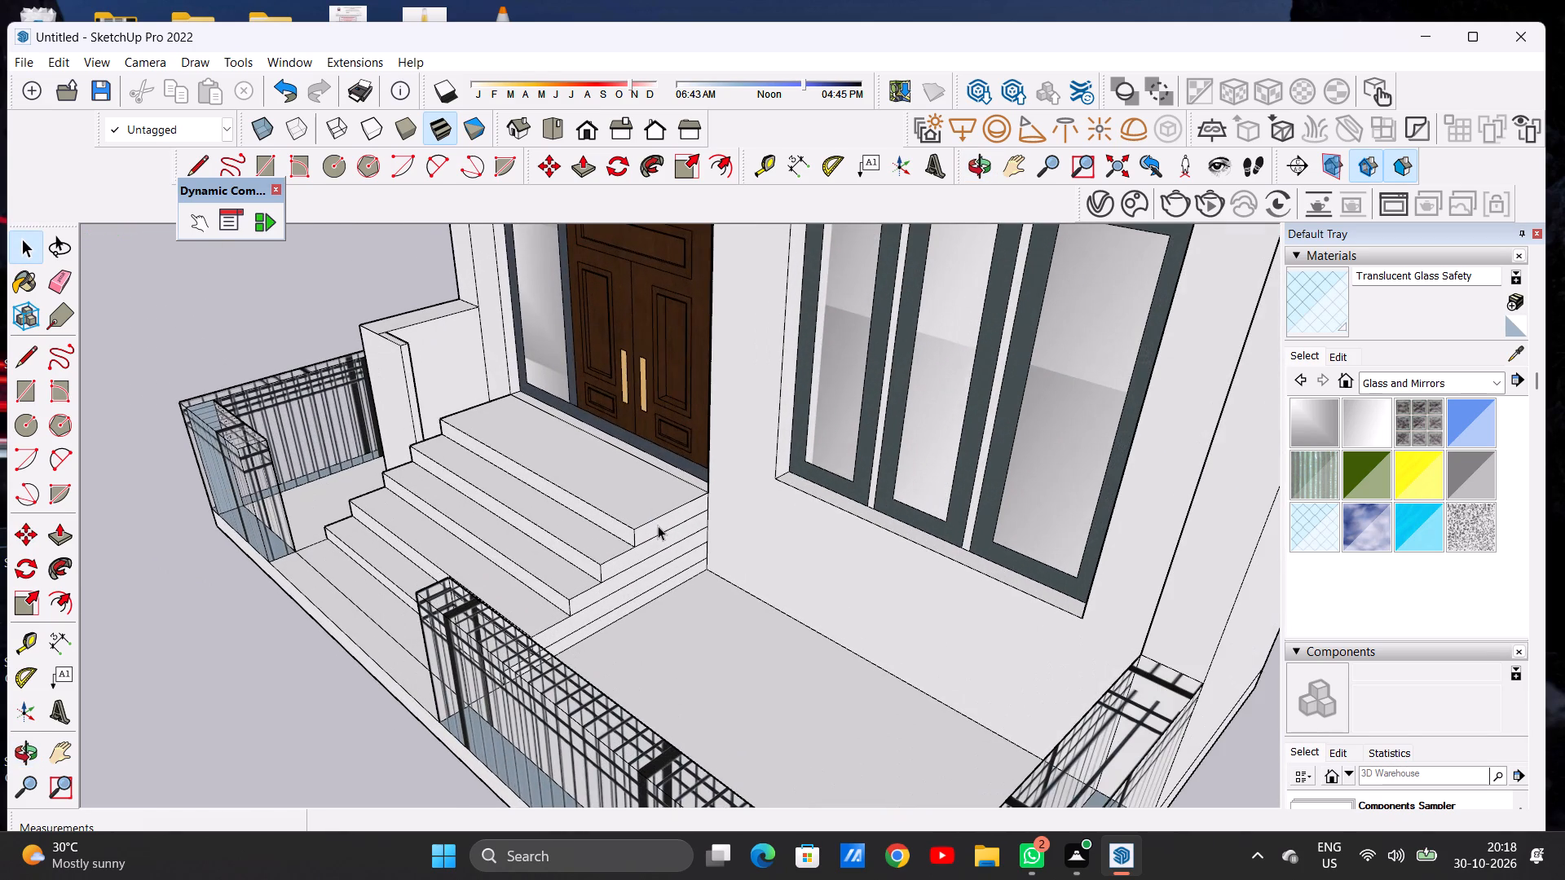
# Paint the top entrance step's tread, front riser and window-side end face with the Carrera Marble stone material.
pyautogui.scroll(-4, 667, 521)
pyautogui.scroll(10, 669, 510)
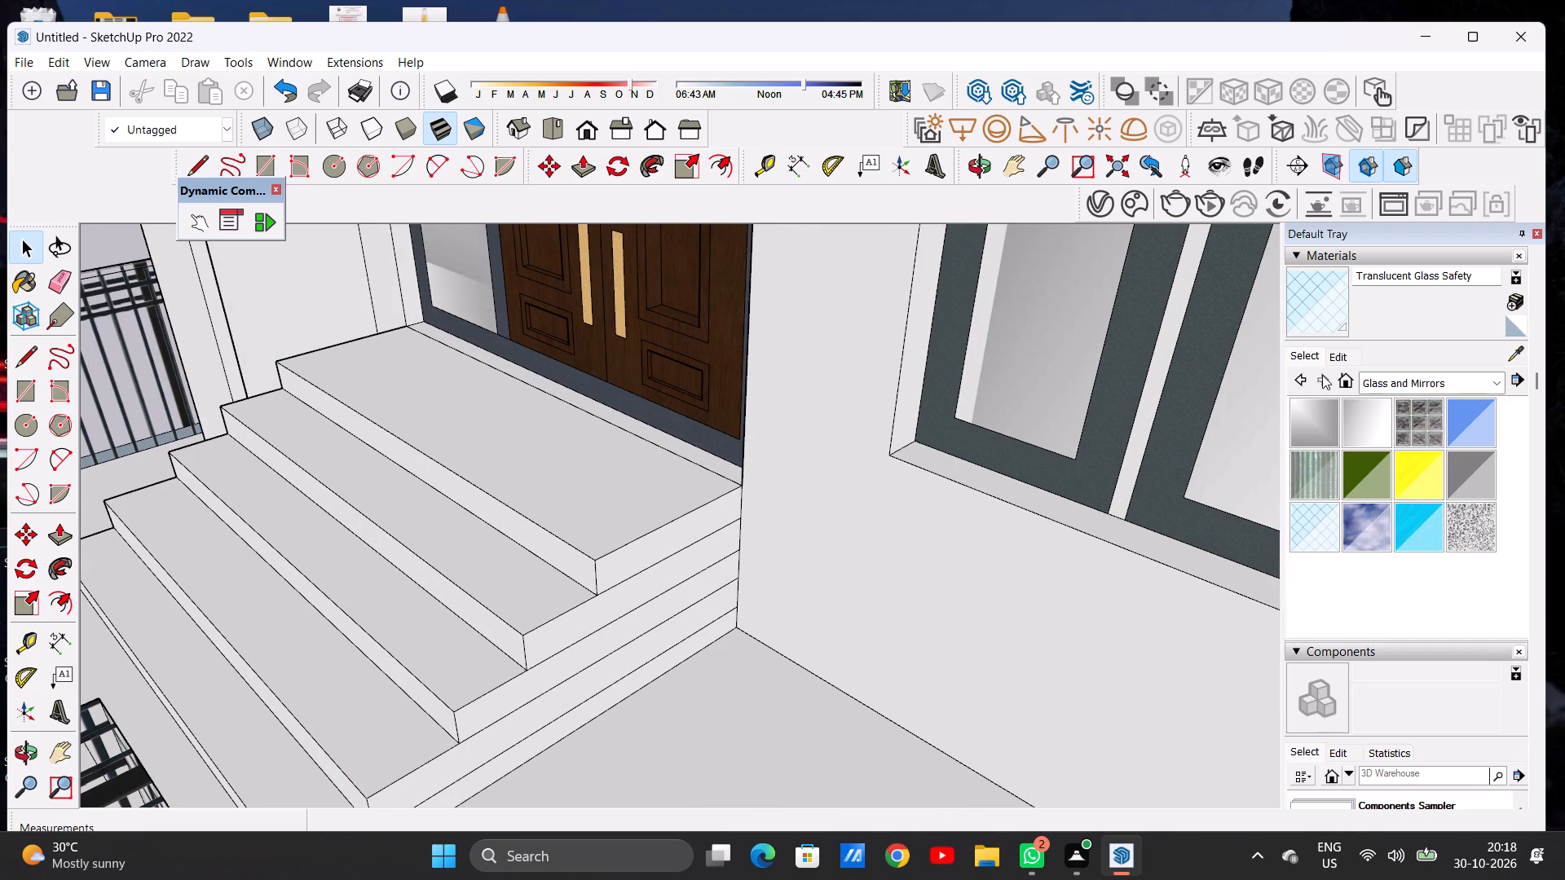
pyautogui.click(1374, 380)
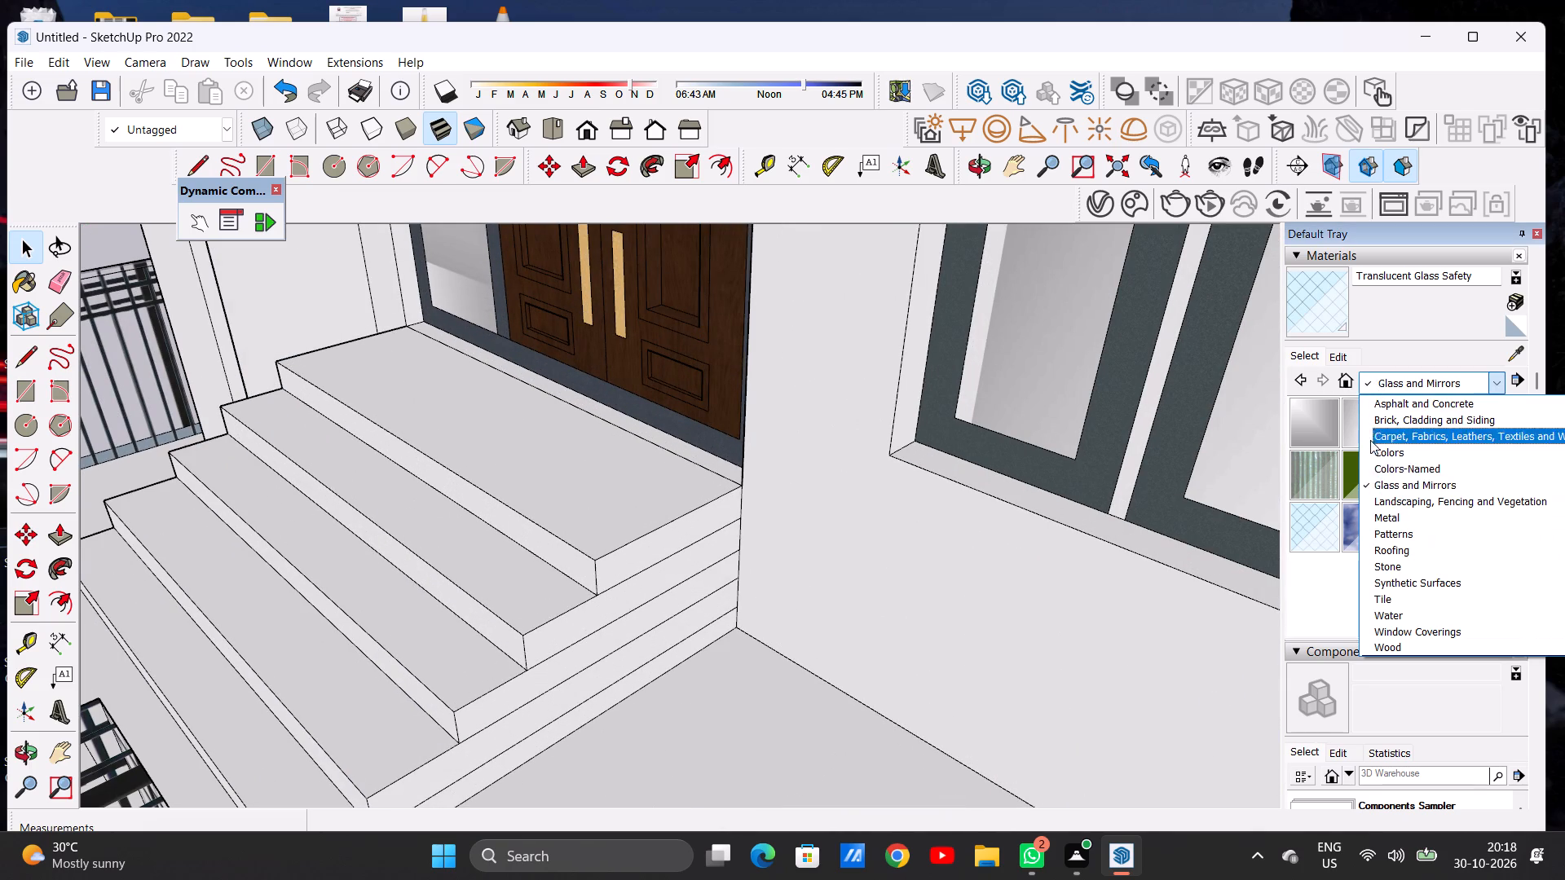
pyautogui.click(1378, 569)
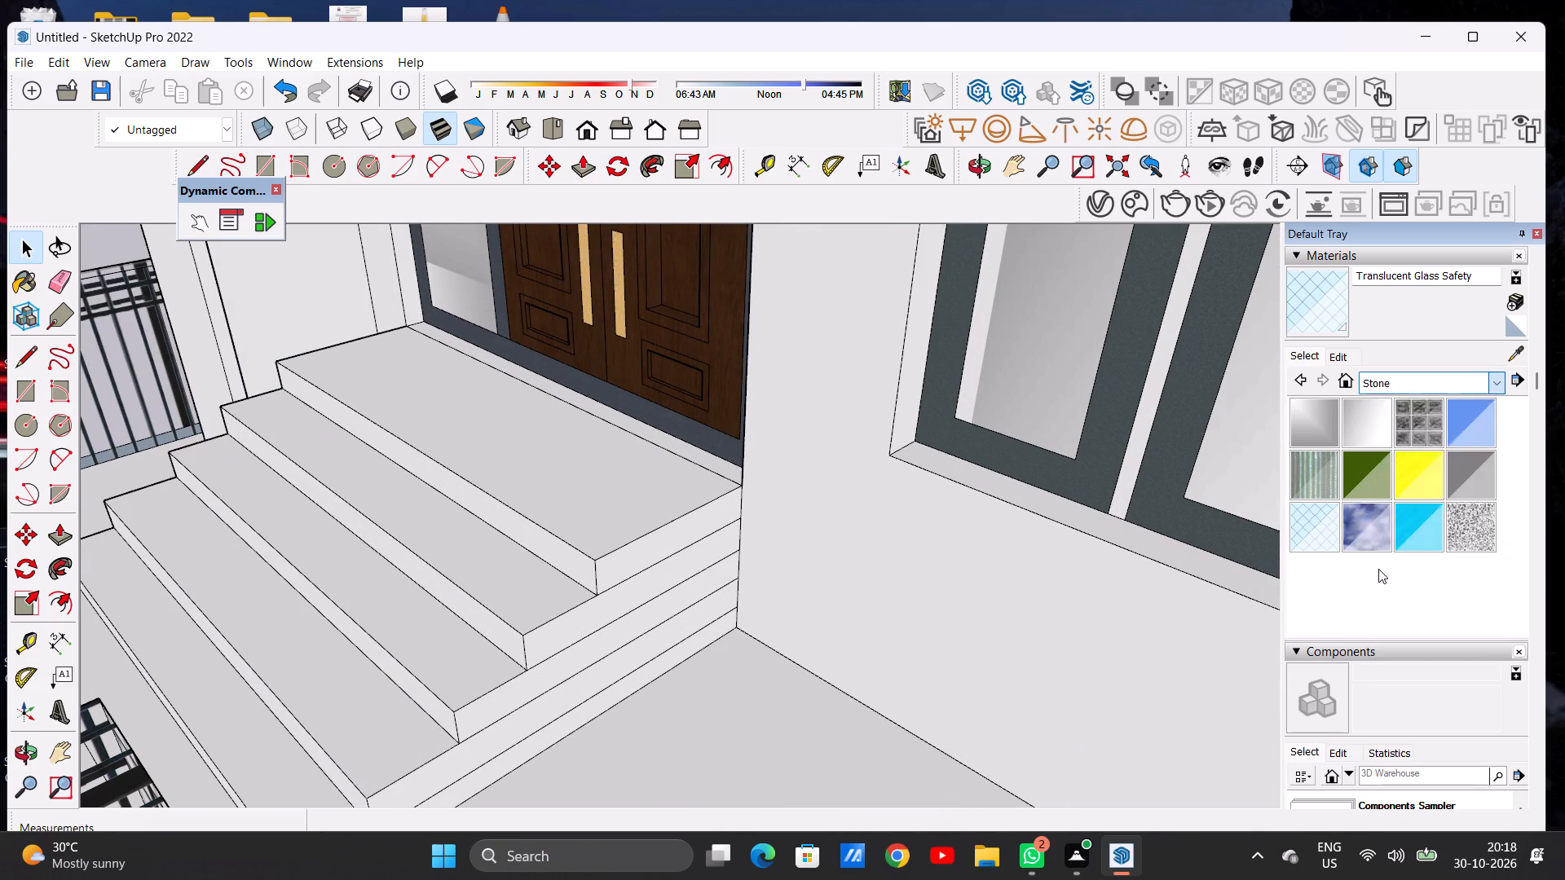
pyautogui.click(1309, 421)
pyautogui.scroll(6, 637, 483)
pyautogui.scroll(-1, 632, 510)
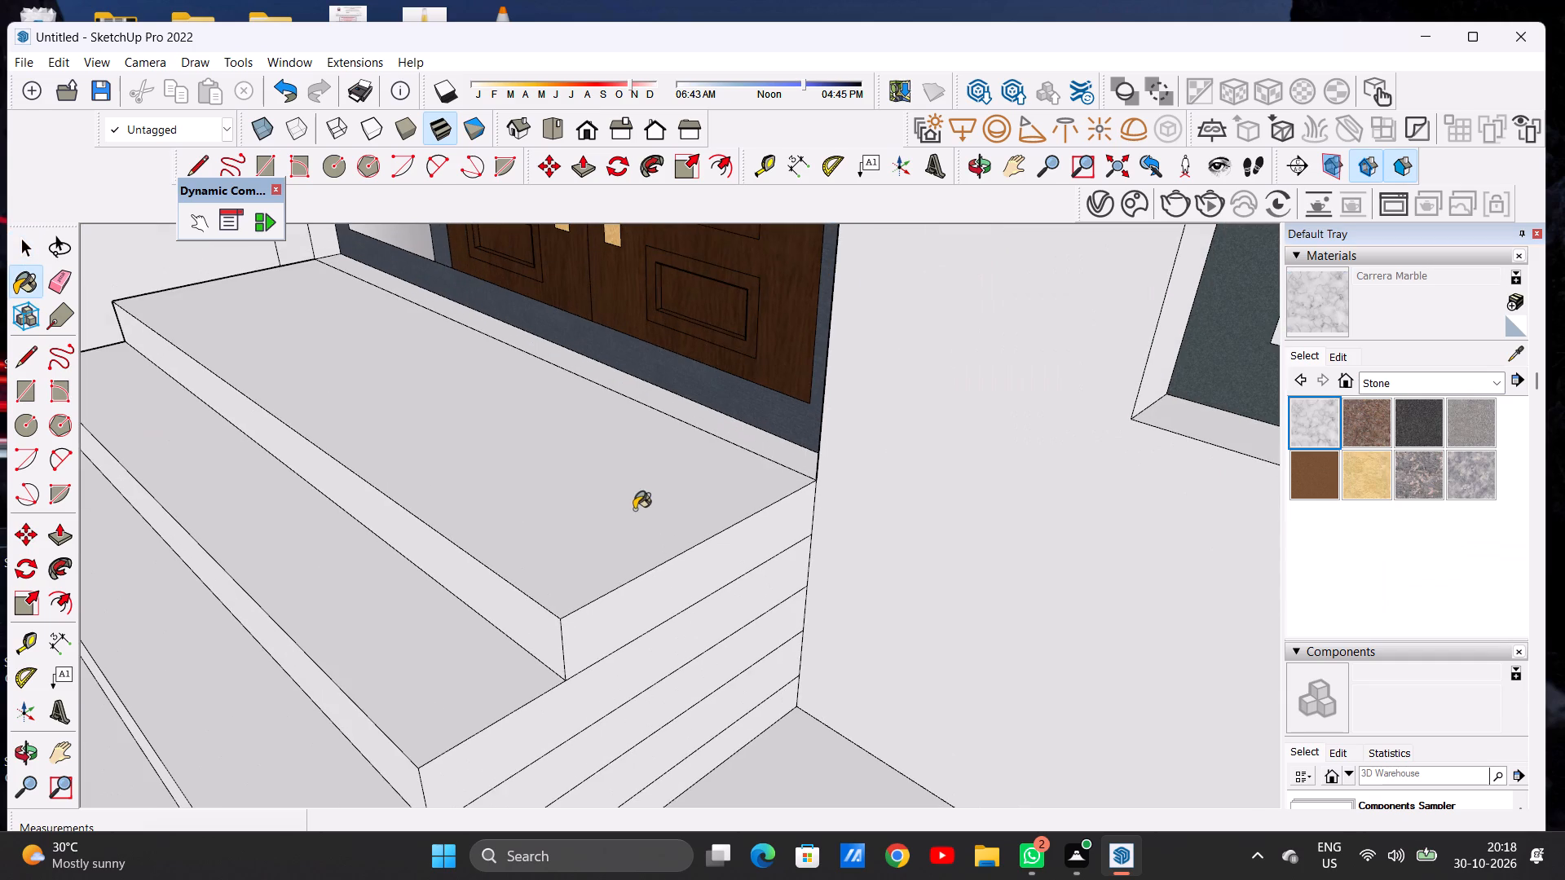
pyautogui.click(634, 509)
pyautogui.scroll(5, 599, 635)
pyautogui.click(597, 623)
pyautogui.click(527, 633)
pyautogui.scroll(-8, 743, 497)
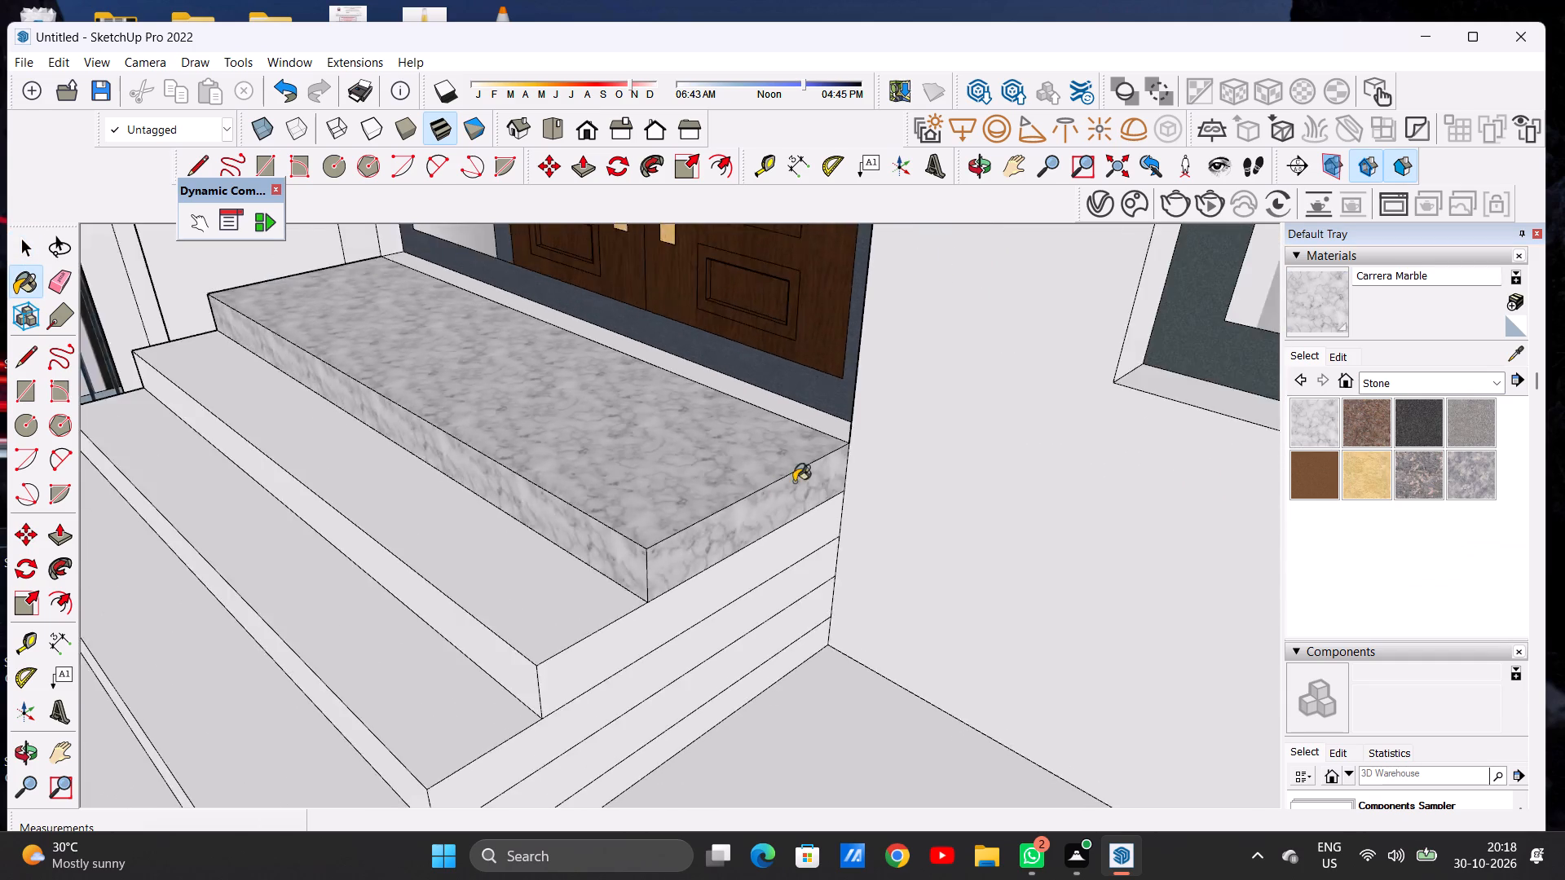
# Paint the stacked end faces of the front steps on the side away from the large window with Carrera Marble.
pyautogui.scroll(-11, 794, 482)
pyautogui.moveTo(624, 484); pyautogui.dragTo(1003, 447, button='middle')
pyautogui.scroll(11, 520, 481)
pyautogui.moveTo(648, 447); pyautogui.dragTo(575, 451, button='middle')
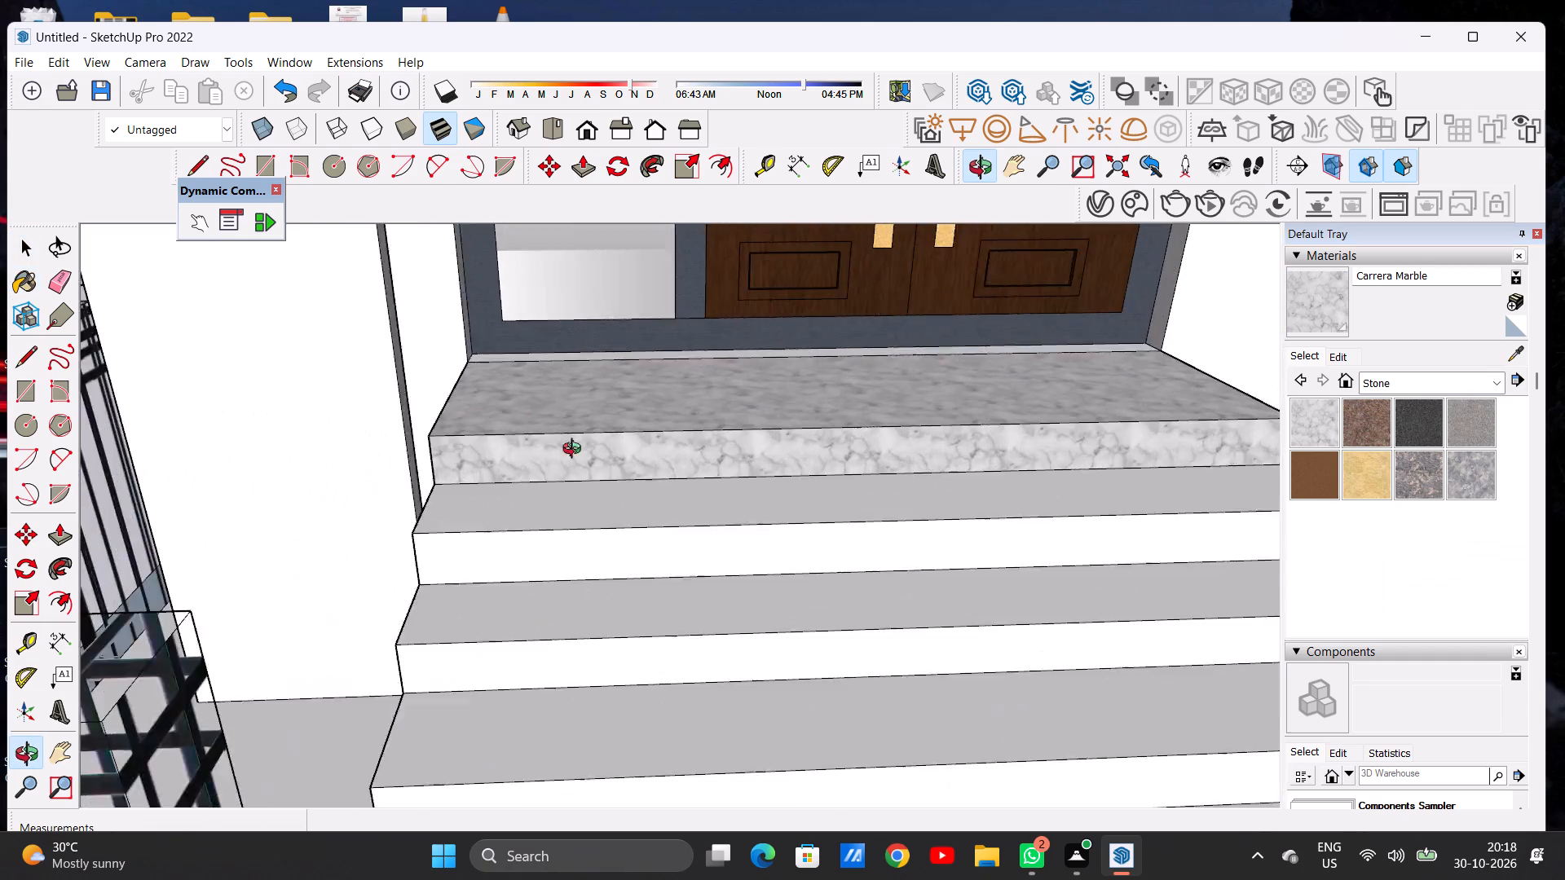
pyautogui.moveTo(575, 451); pyautogui.dragTo(896, 607, button='middle')
pyautogui.scroll(2, 456, 516)
pyautogui.scroll(-1, 516, 501)
pyautogui.scroll(2, 517, 504)
pyautogui.scroll(-1, 514, 540)
pyautogui.scroll(15, 508, 555)
pyautogui.click(518, 613)
pyautogui.click(453, 657)
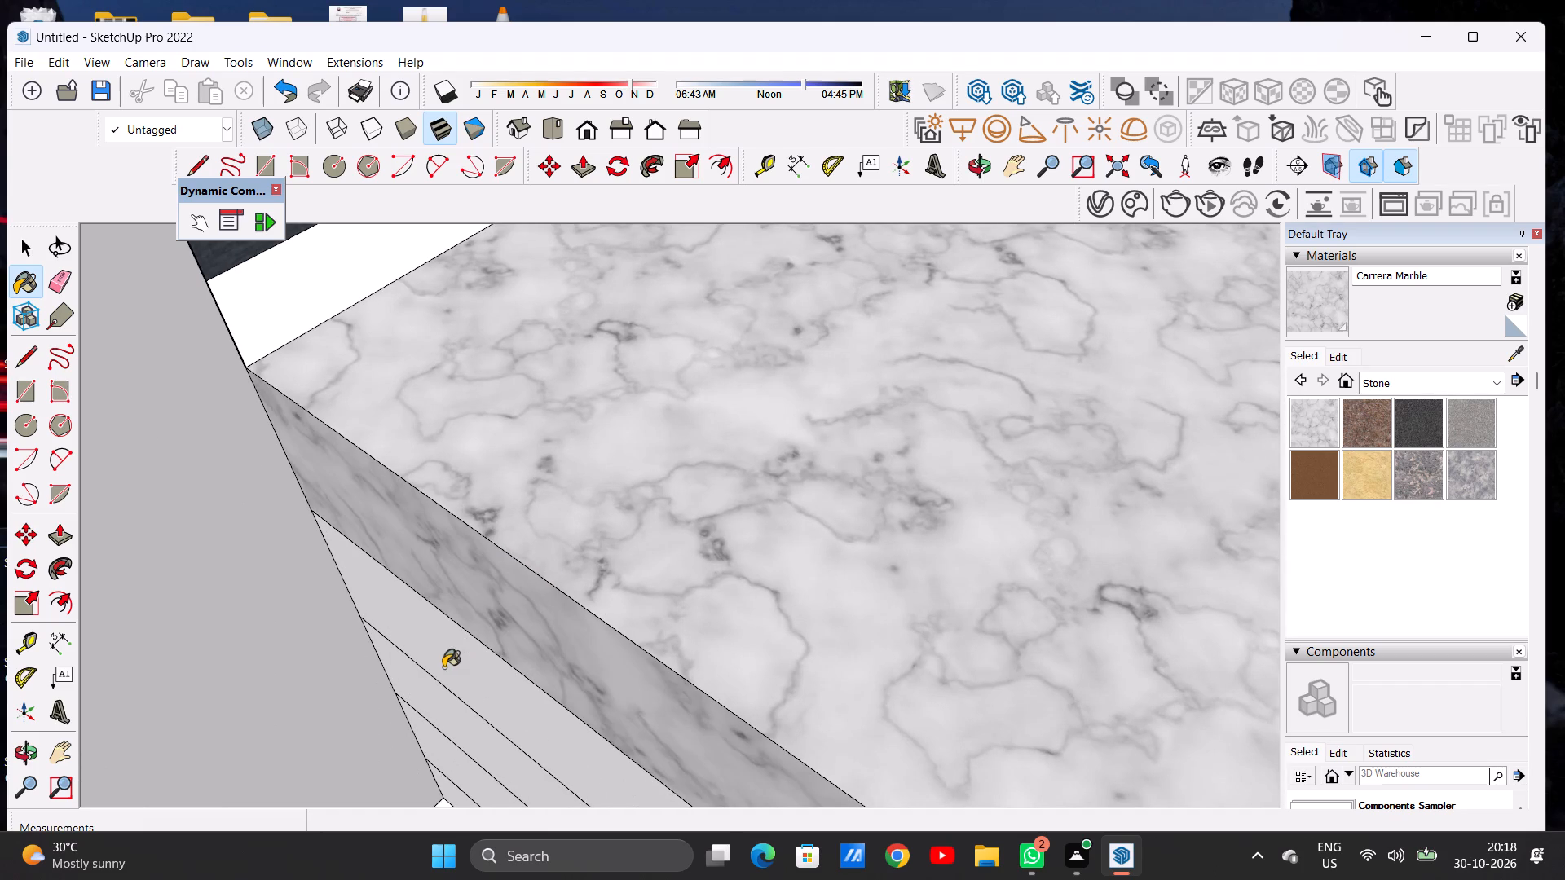
pyautogui.click(432, 697)
pyautogui.scroll(-5, 516, 470)
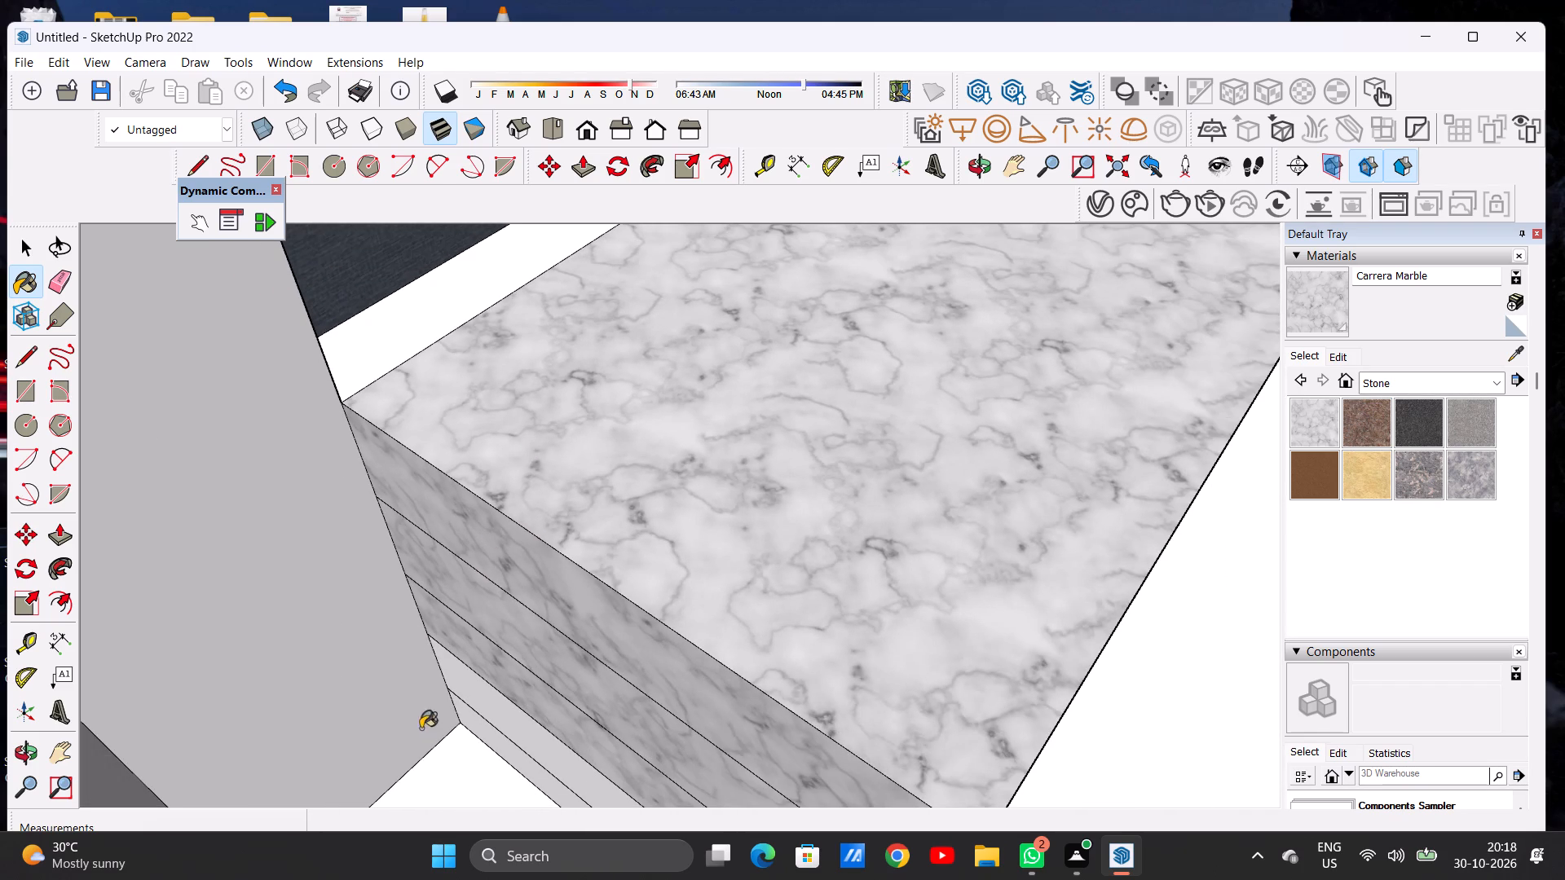
pyautogui.scroll(13, 493, 739)
pyautogui.click(493, 741)
pyautogui.click(535, 662)
pyautogui.scroll(-5, 534, 644)
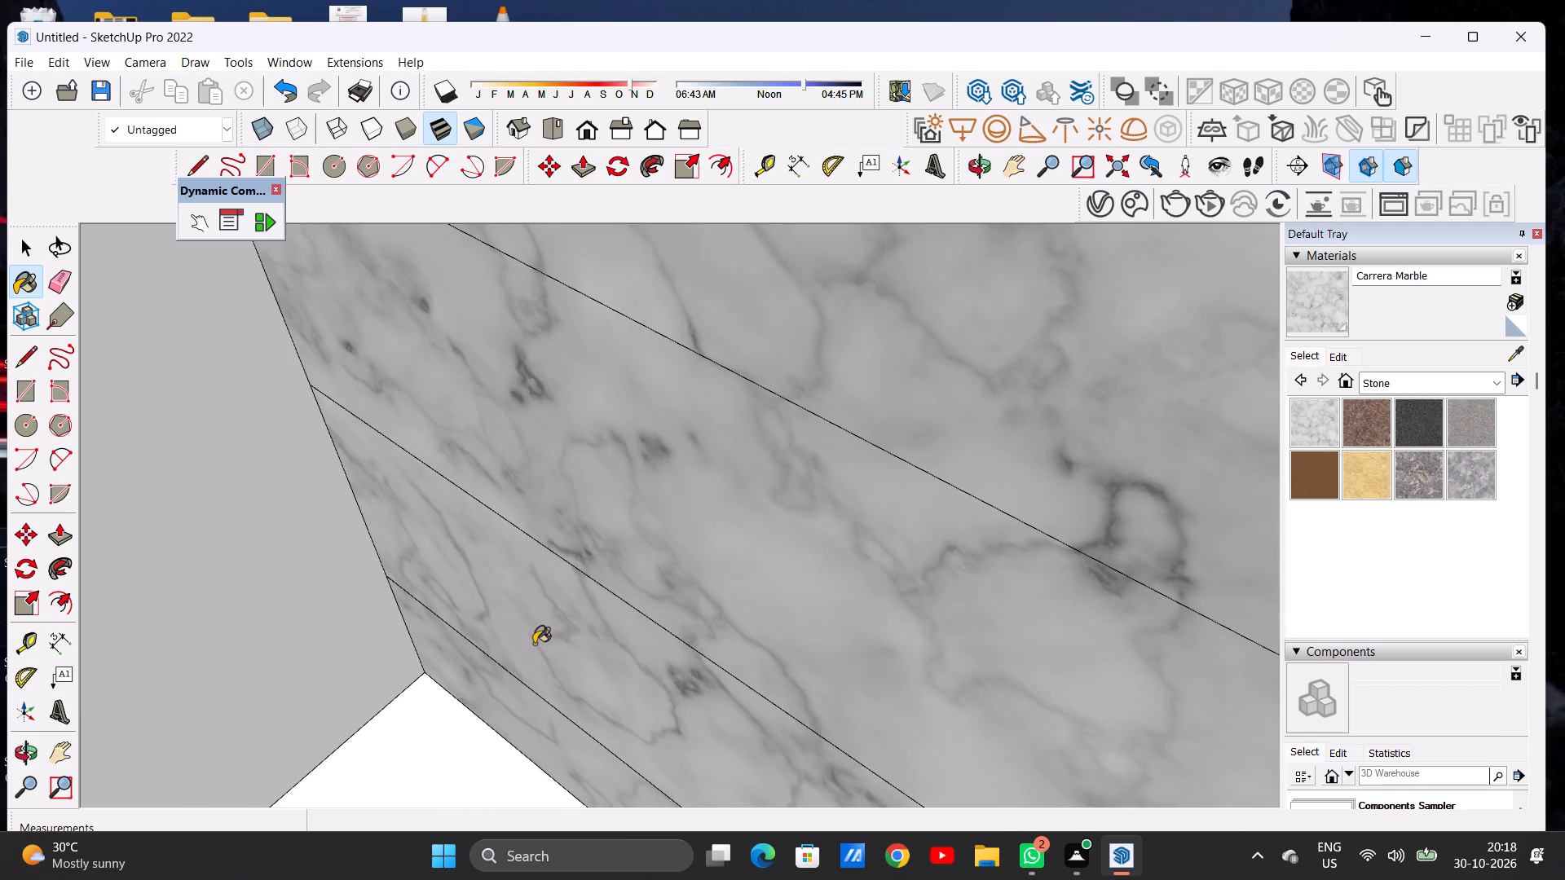
# Paint the second step's window-side end face and its tread with Carrera Marble.
pyautogui.scroll(-18, 555, 607)
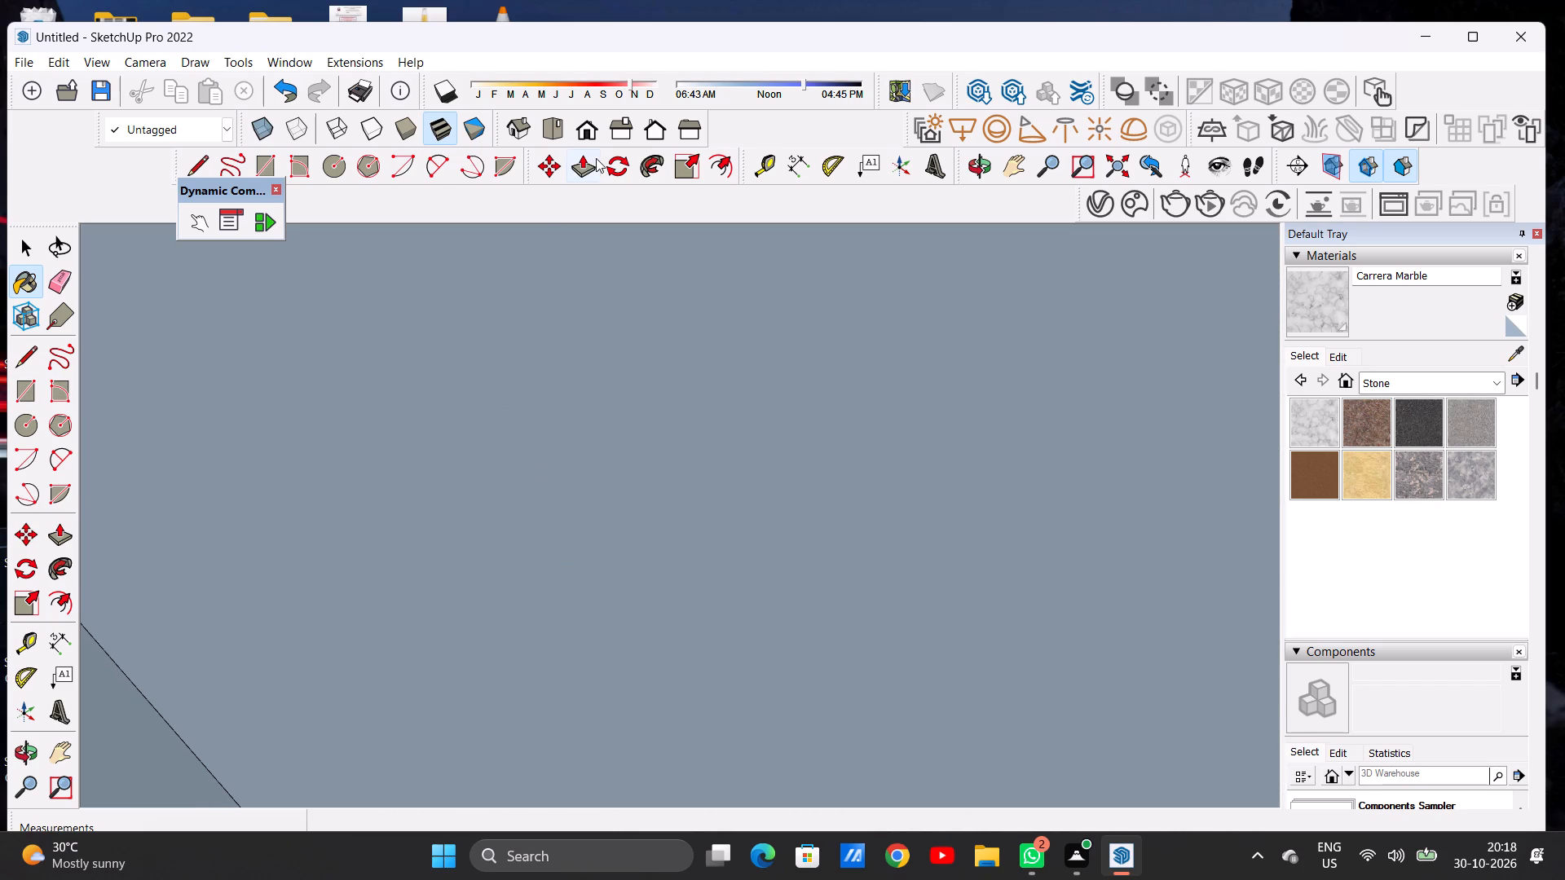
pyautogui.click(590, 134)
pyautogui.scroll(-14, 630, 502)
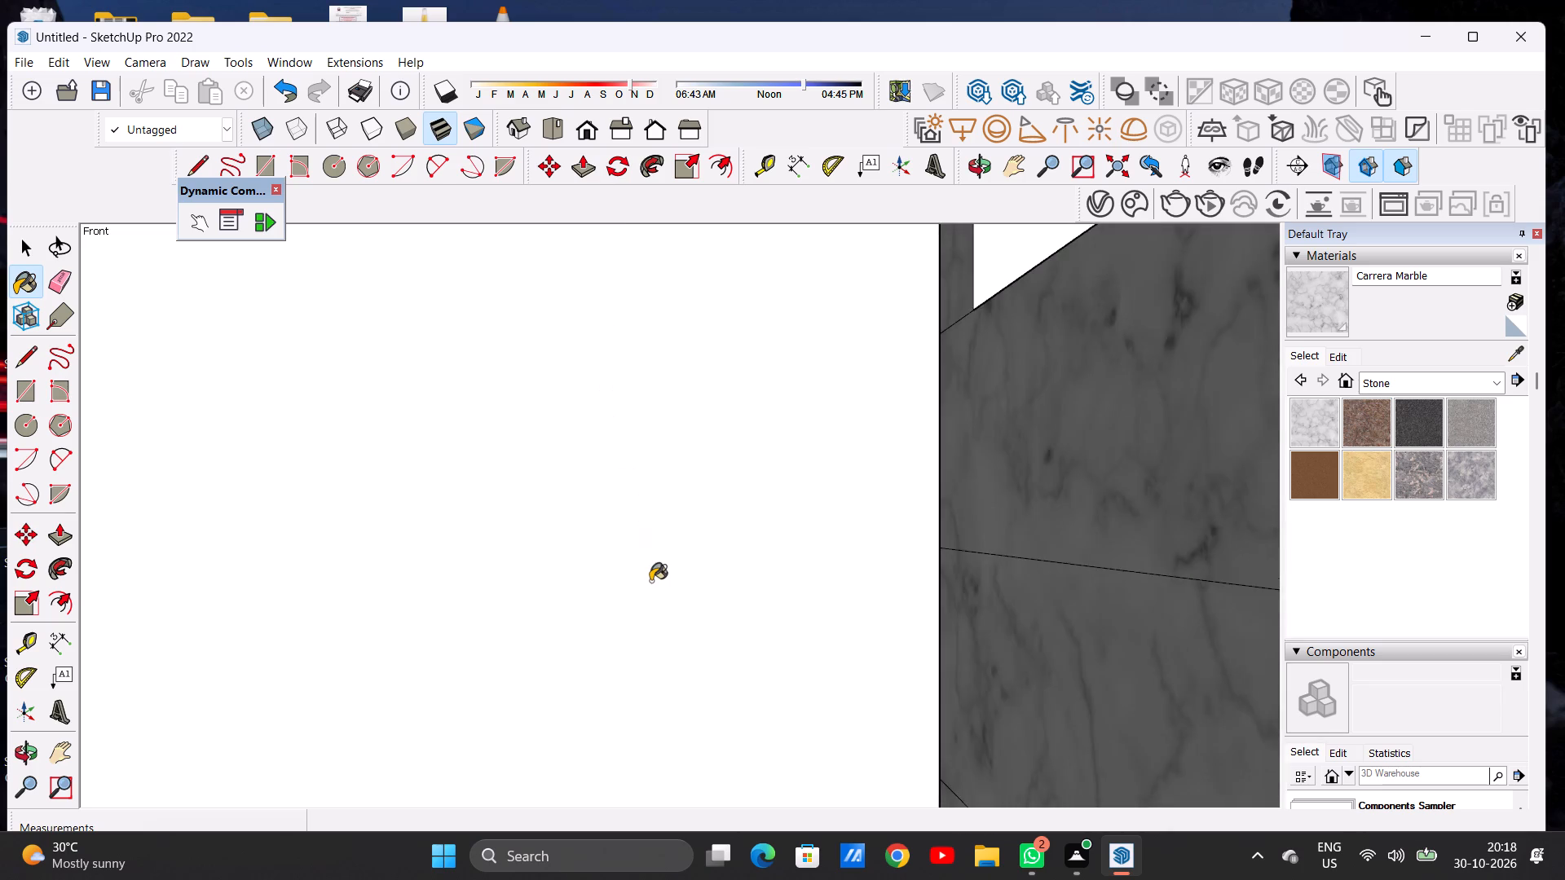
pyautogui.scroll(-20, 650, 581)
pyautogui.scroll(-17, 650, 581)
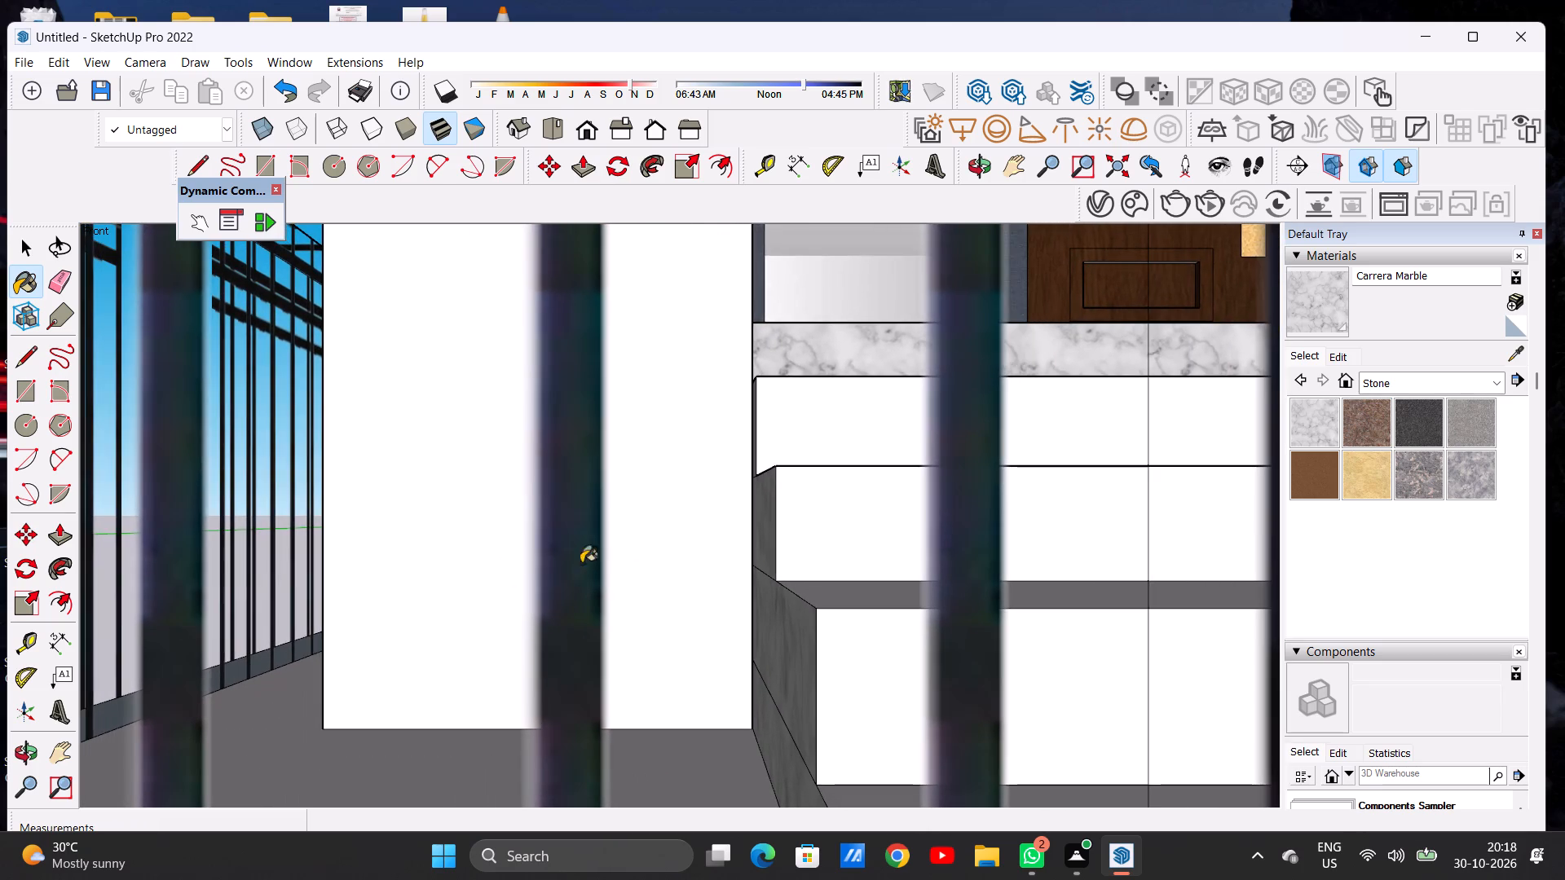
pyautogui.moveTo(802, 523); pyautogui.dragTo(540, 561, button='middle')
pyautogui.scroll(-18, 571, 540)
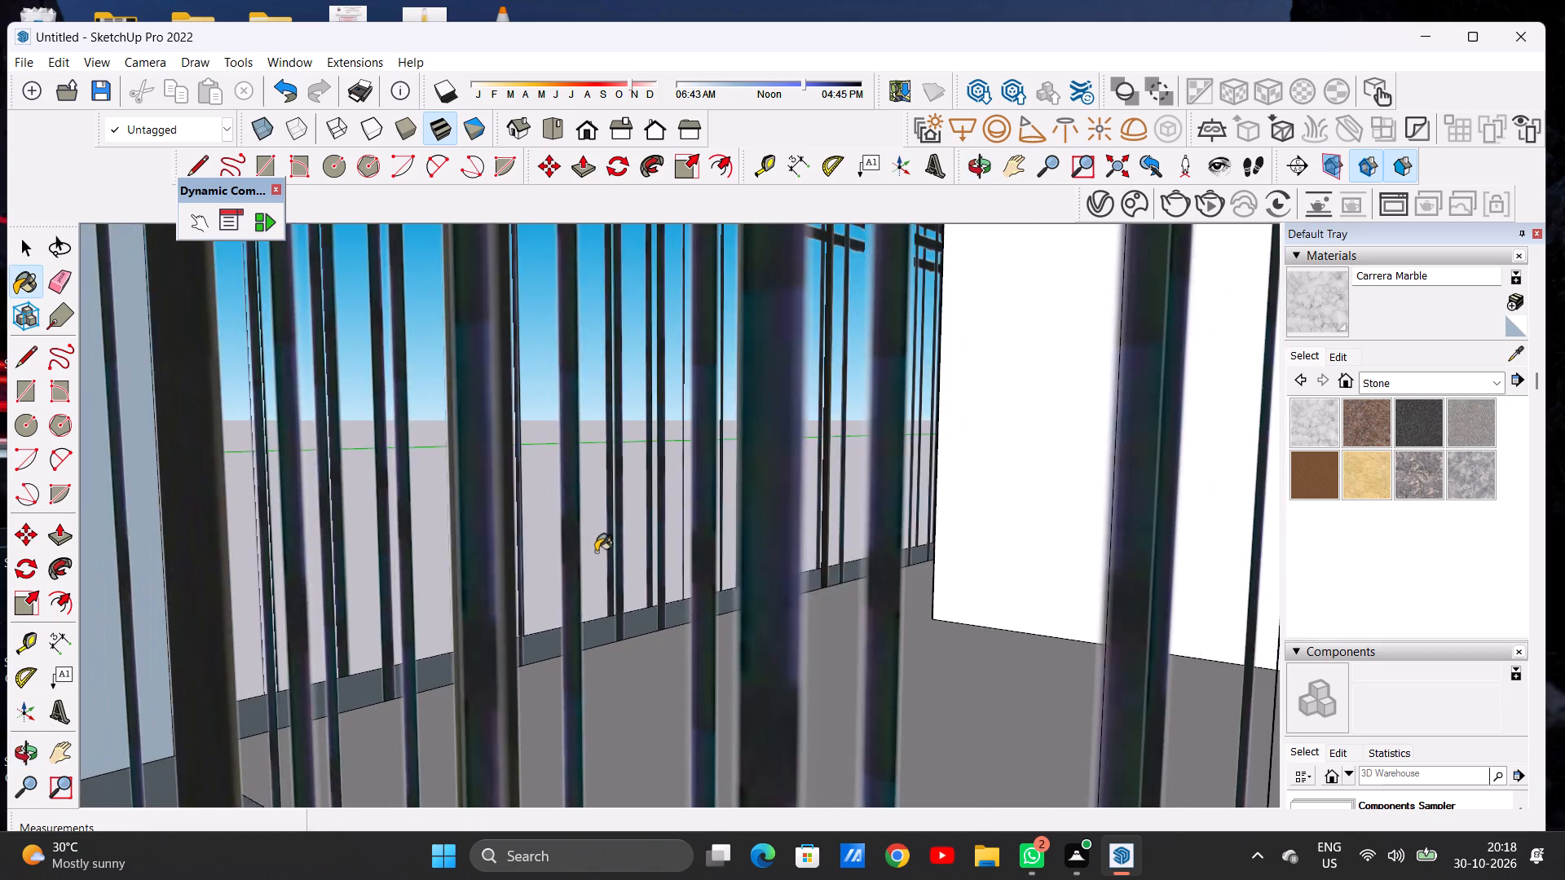
pyautogui.scroll(-20, 596, 552)
pyautogui.scroll(-20, 596, 552)
pyautogui.scroll(-2, 596, 552)
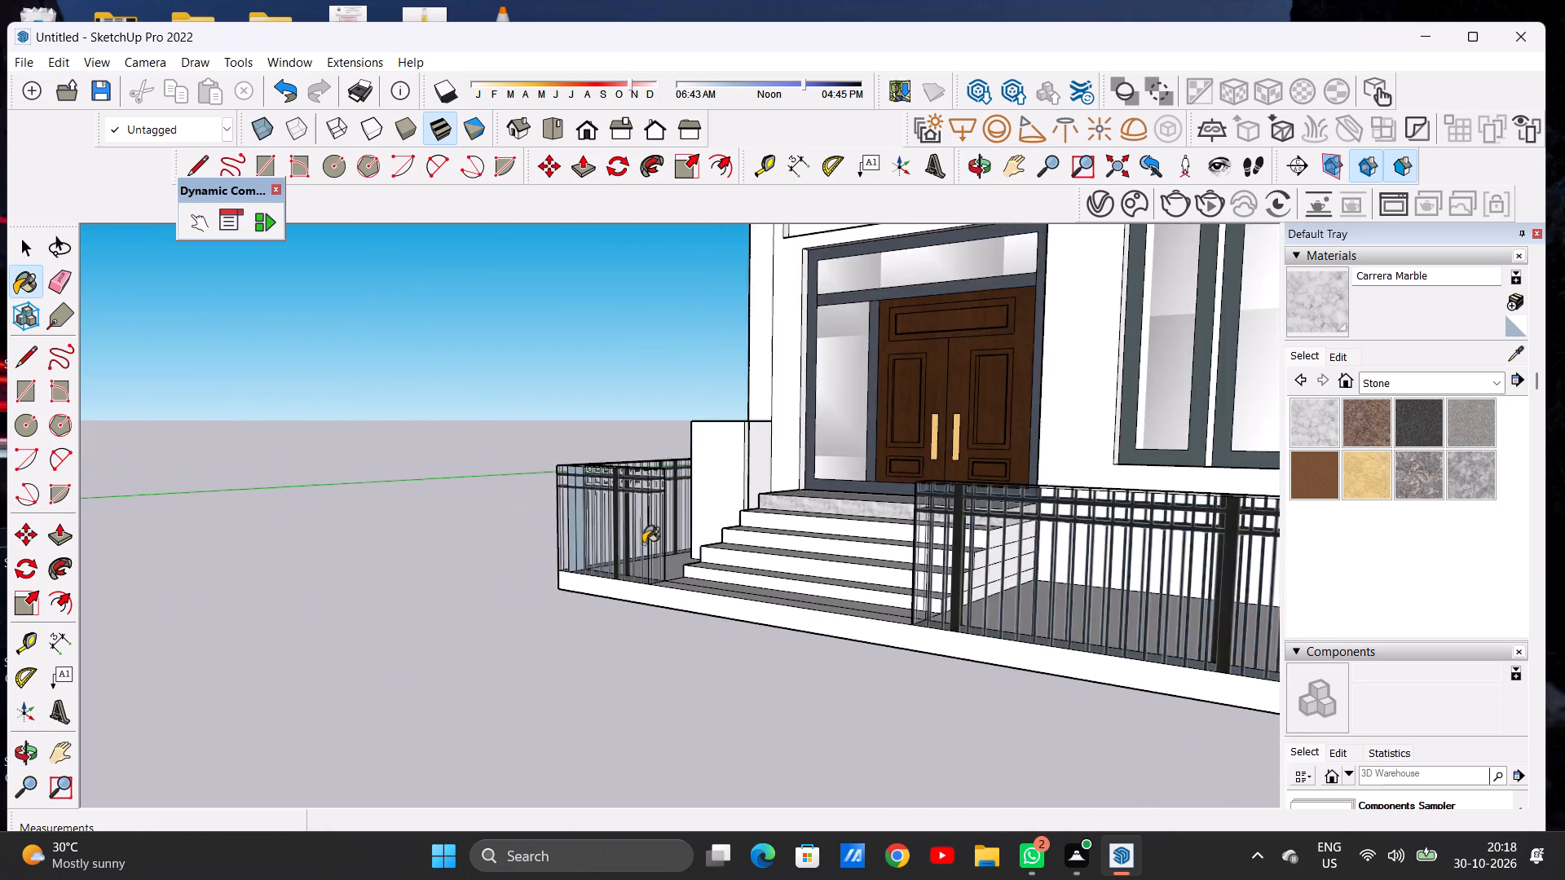
pyautogui.scroll(-2, 643, 543)
pyautogui.moveTo(836, 516); pyautogui.dragTo(724, 663, button='middle')
pyautogui.scroll(4, 888, 582)
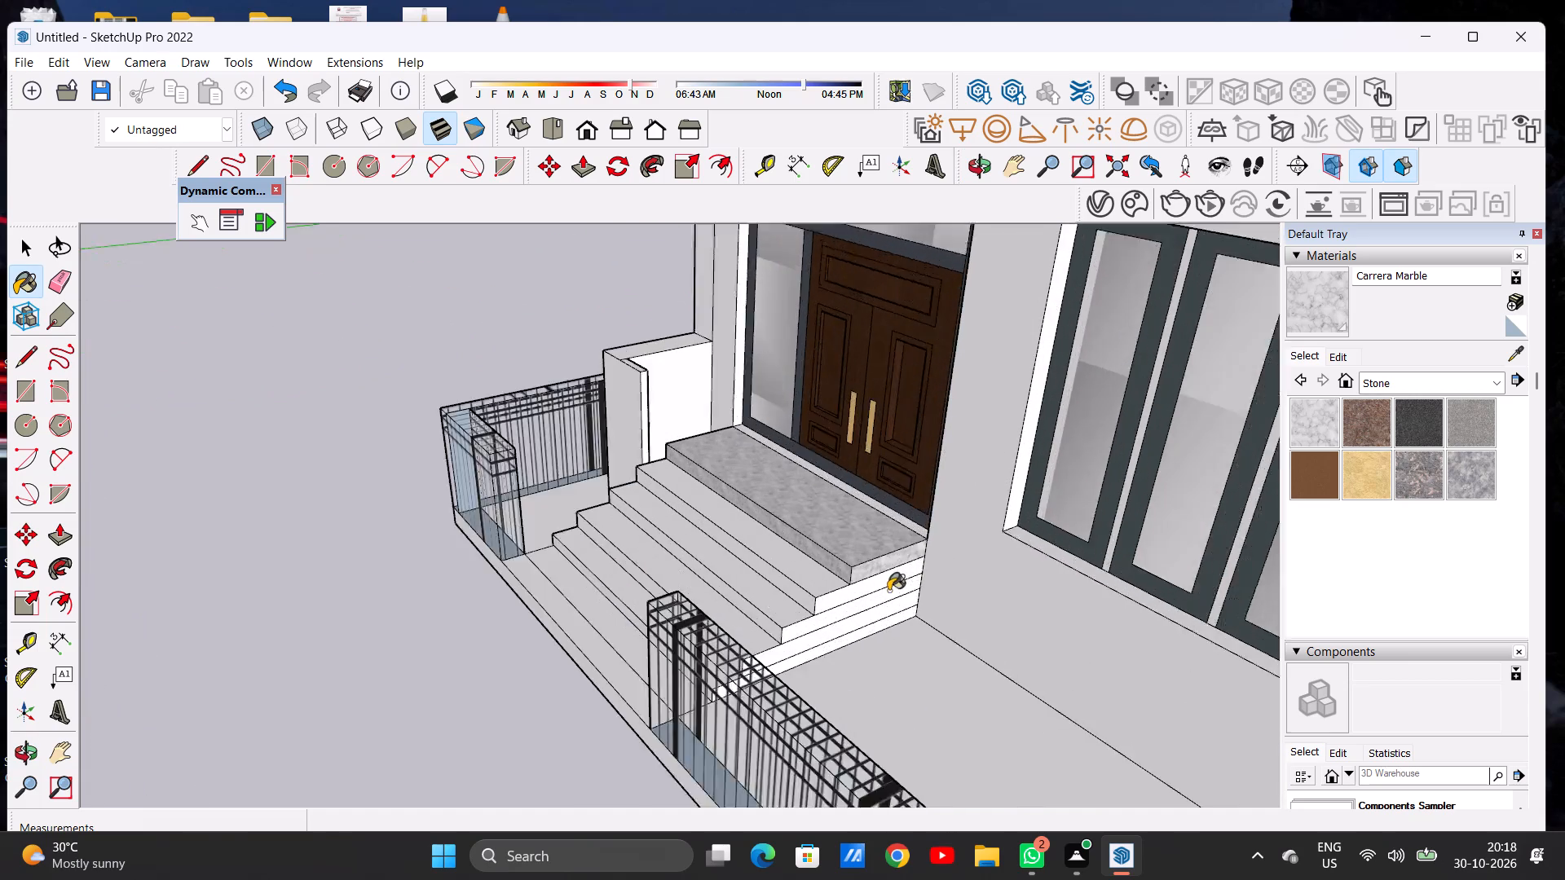
pyautogui.scroll(11, 888, 591)
pyautogui.scroll(5, 777, 582)
pyautogui.scroll(-1, 773, 579)
pyautogui.click(773, 579)
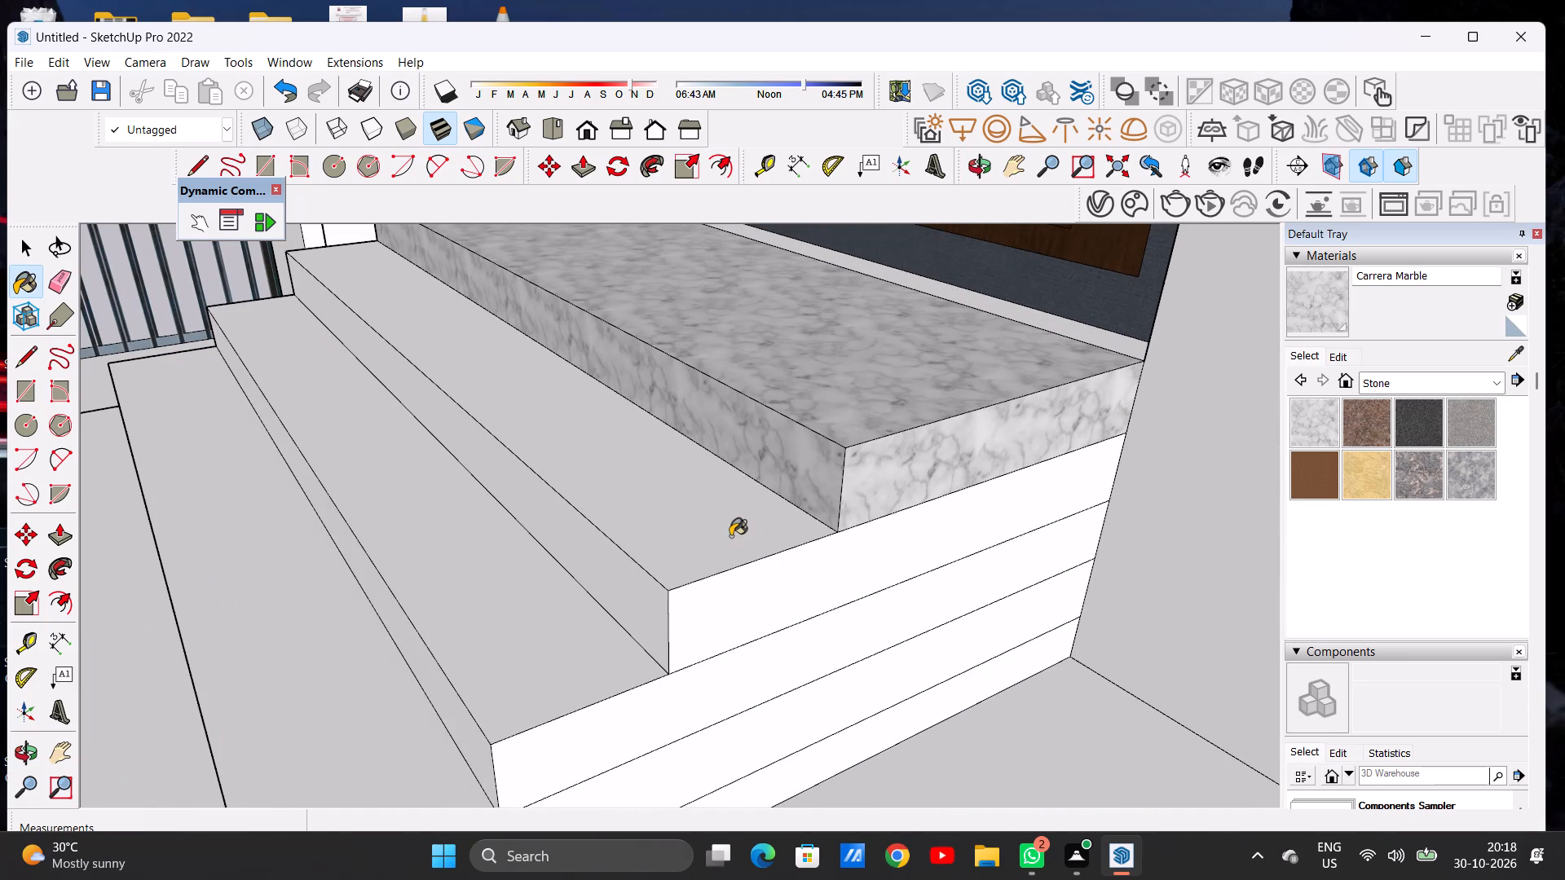
pyautogui.click(730, 536)
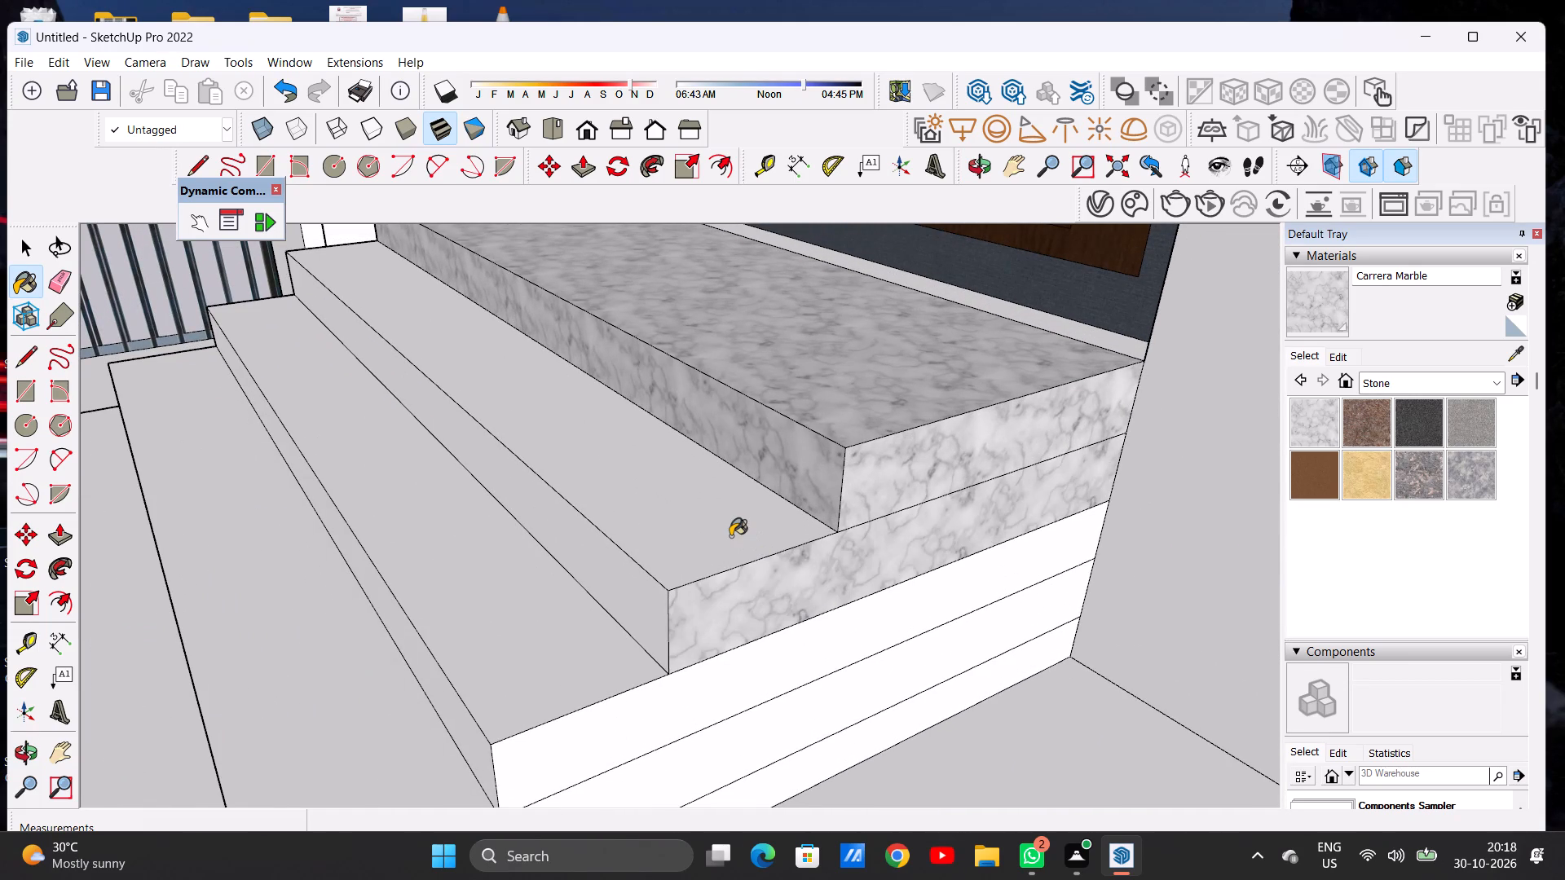
# Paint the second step's front riser with Carrera Marble.
pyautogui.scroll(-8, 726, 543)
pyautogui.scroll(1, 637, 543)
pyautogui.scroll(-3, 641, 546)
pyautogui.moveTo(553, 575); pyautogui.dragTo(683, 552, button='middle')
pyautogui.scroll(3, 683, 552)
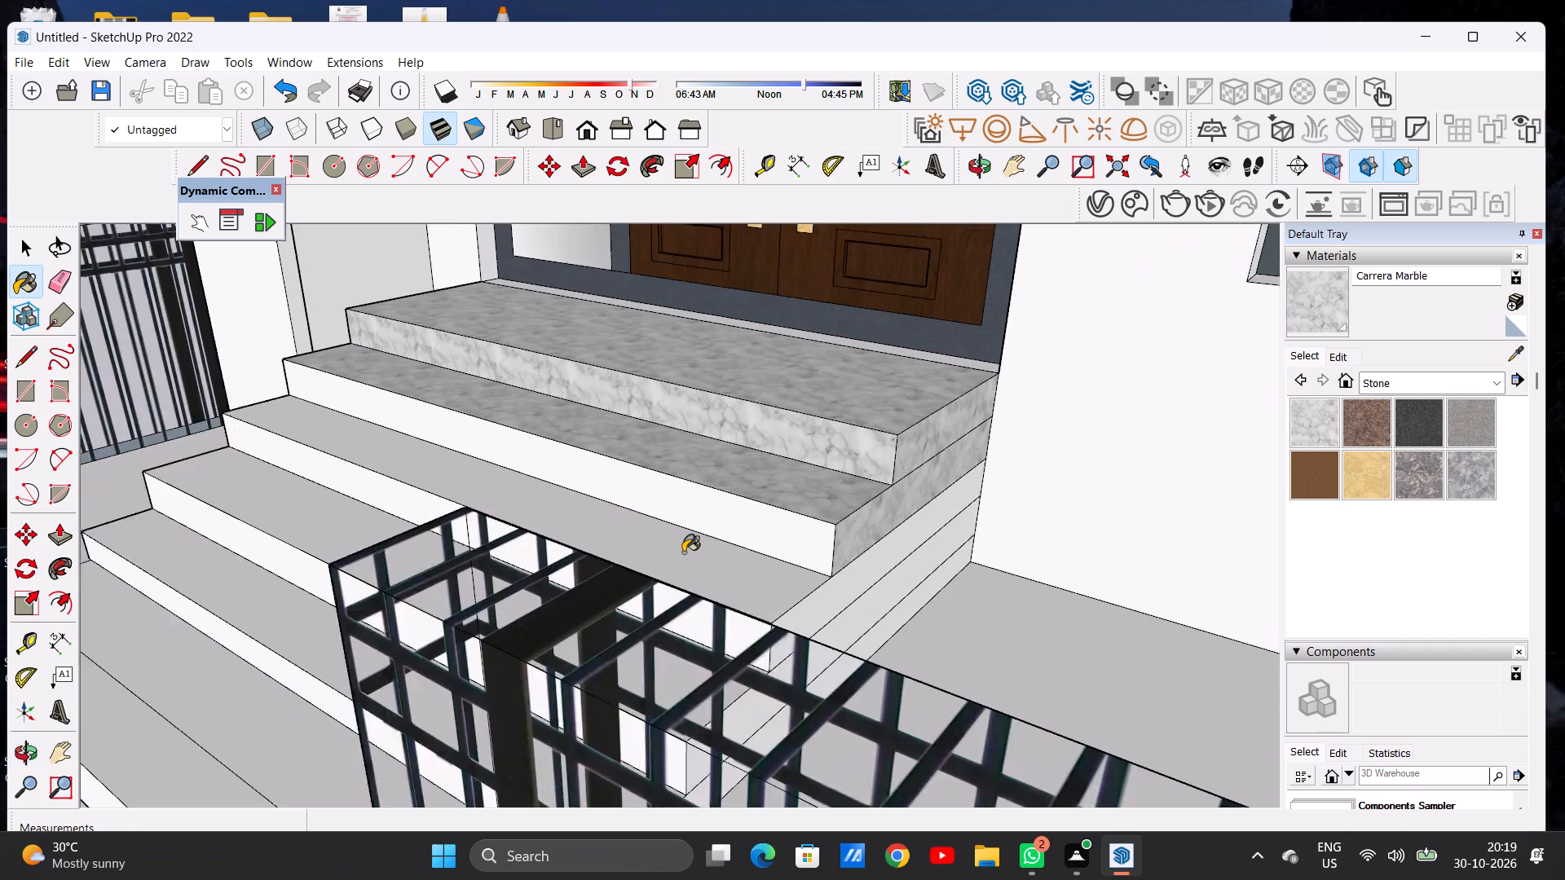
pyautogui.scroll(1, 683, 552)
pyautogui.scroll(-1, 683, 552)
pyautogui.scroll(5, 722, 551)
pyautogui.scroll(-1, 722, 551)
pyautogui.scroll(5, 752, 526)
pyautogui.click(752, 526)
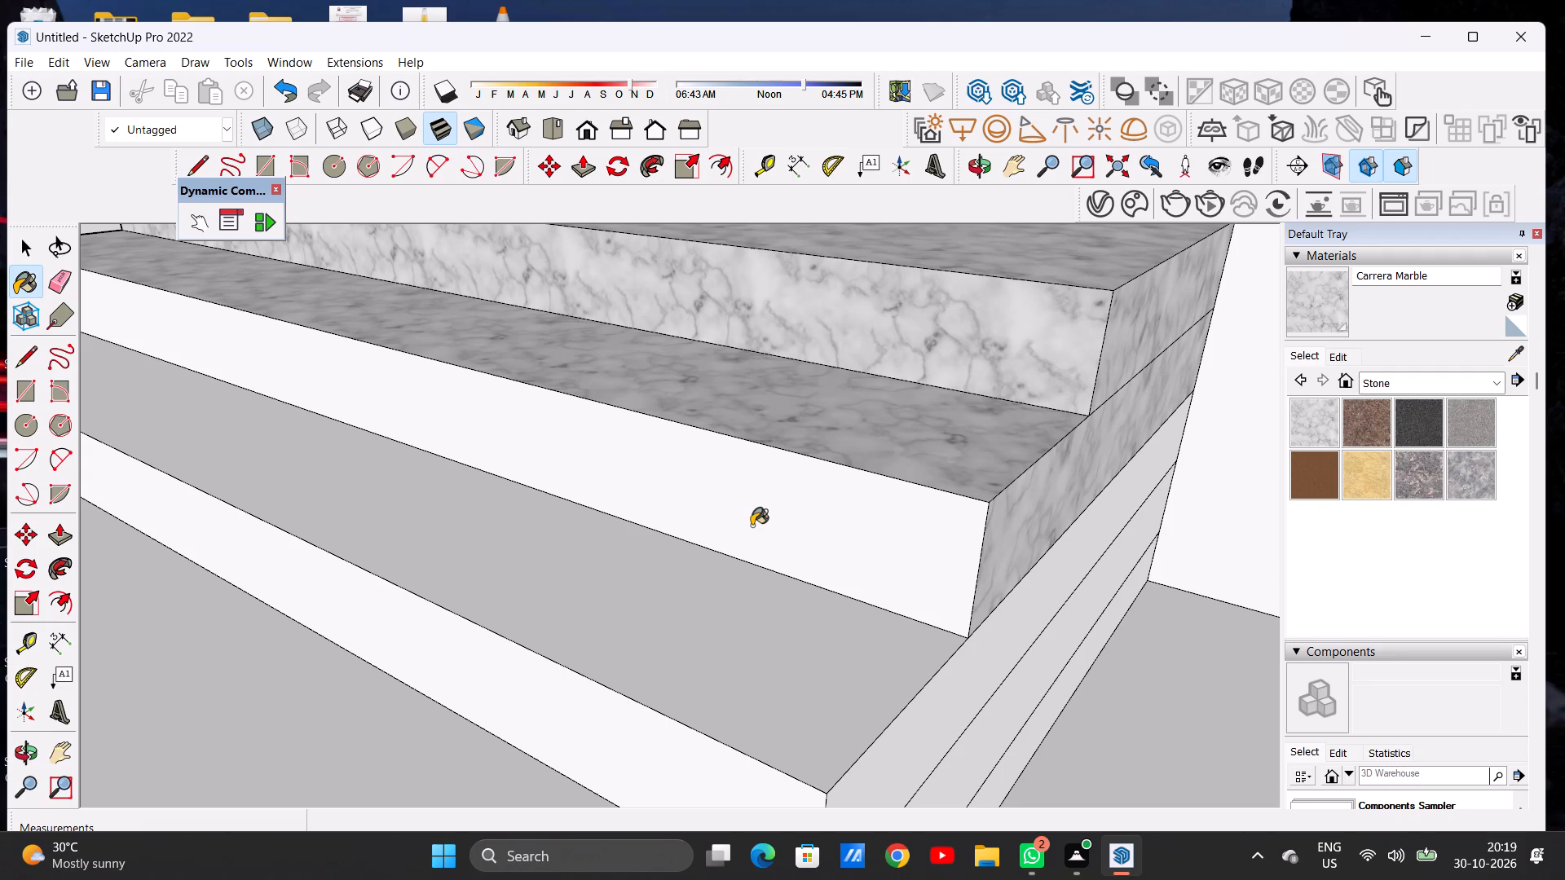
# Paint the third step's window-side end face and its tread with Carrera Marble.
pyautogui.scroll(-15, 760, 564)
pyautogui.moveTo(857, 521); pyautogui.dragTo(777, 565, button='middle')
pyautogui.scroll(2, 811, 593)
pyautogui.scroll(-1, 811, 596)
pyautogui.scroll(1, 811, 596)
pyautogui.scroll(-1, 811, 596)
pyautogui.scroll(4, 811, 596)
pyautogui.scroll(-1, 788, 587)
pyautogui.scroll(13, 788, 587)
pyautogui.click(782, 593)
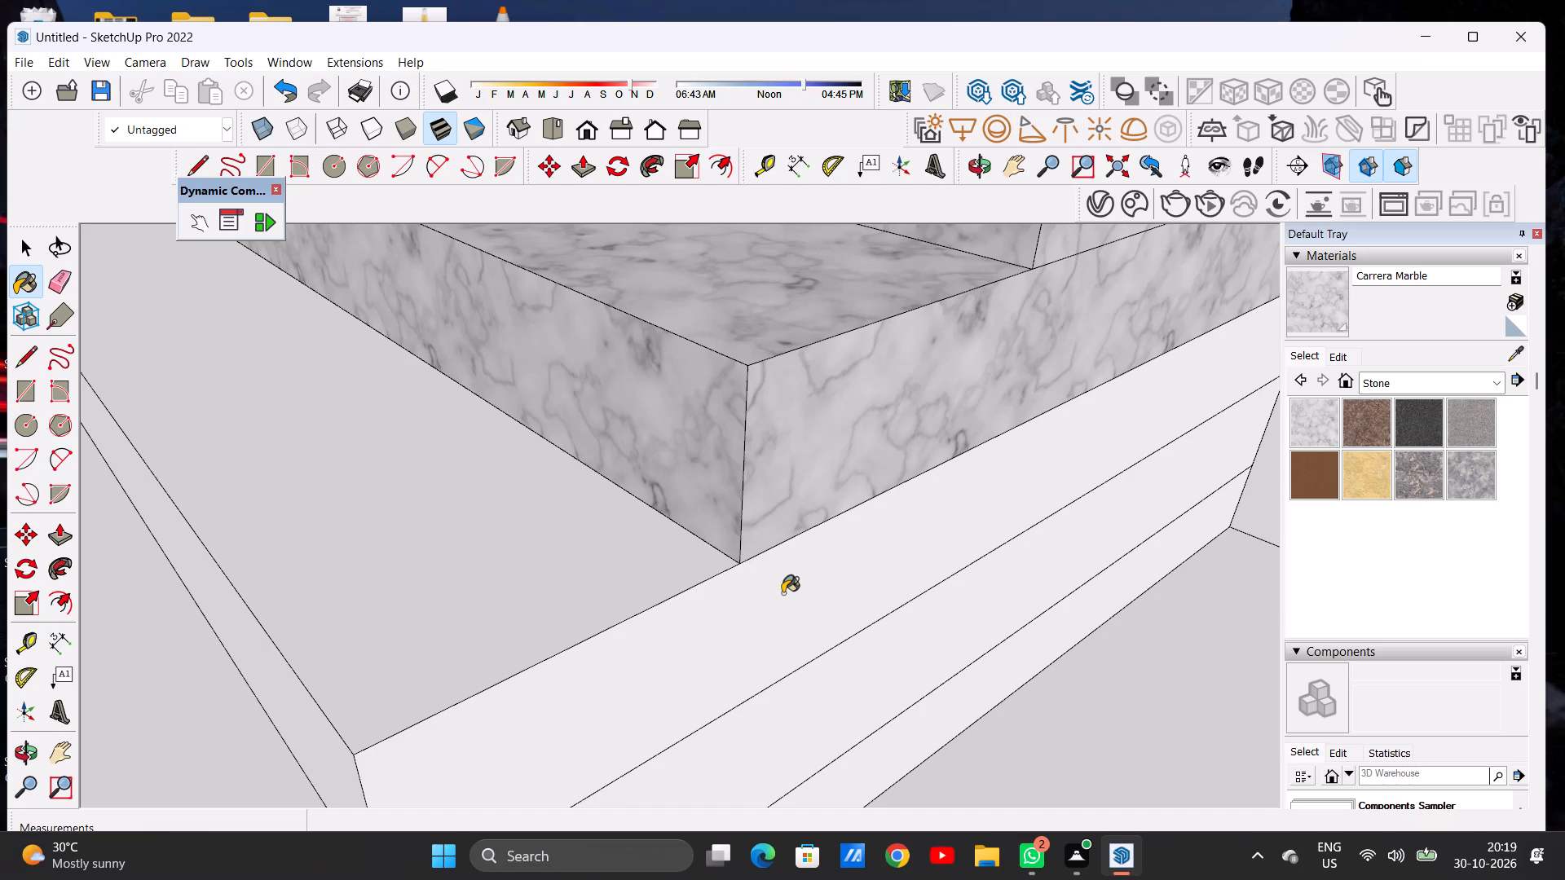
pyautogui.scroll(-13, 782, 593)
pyautogui.moveTo(709, 558); pyautogui.dragTo(703, 587, button='middle')
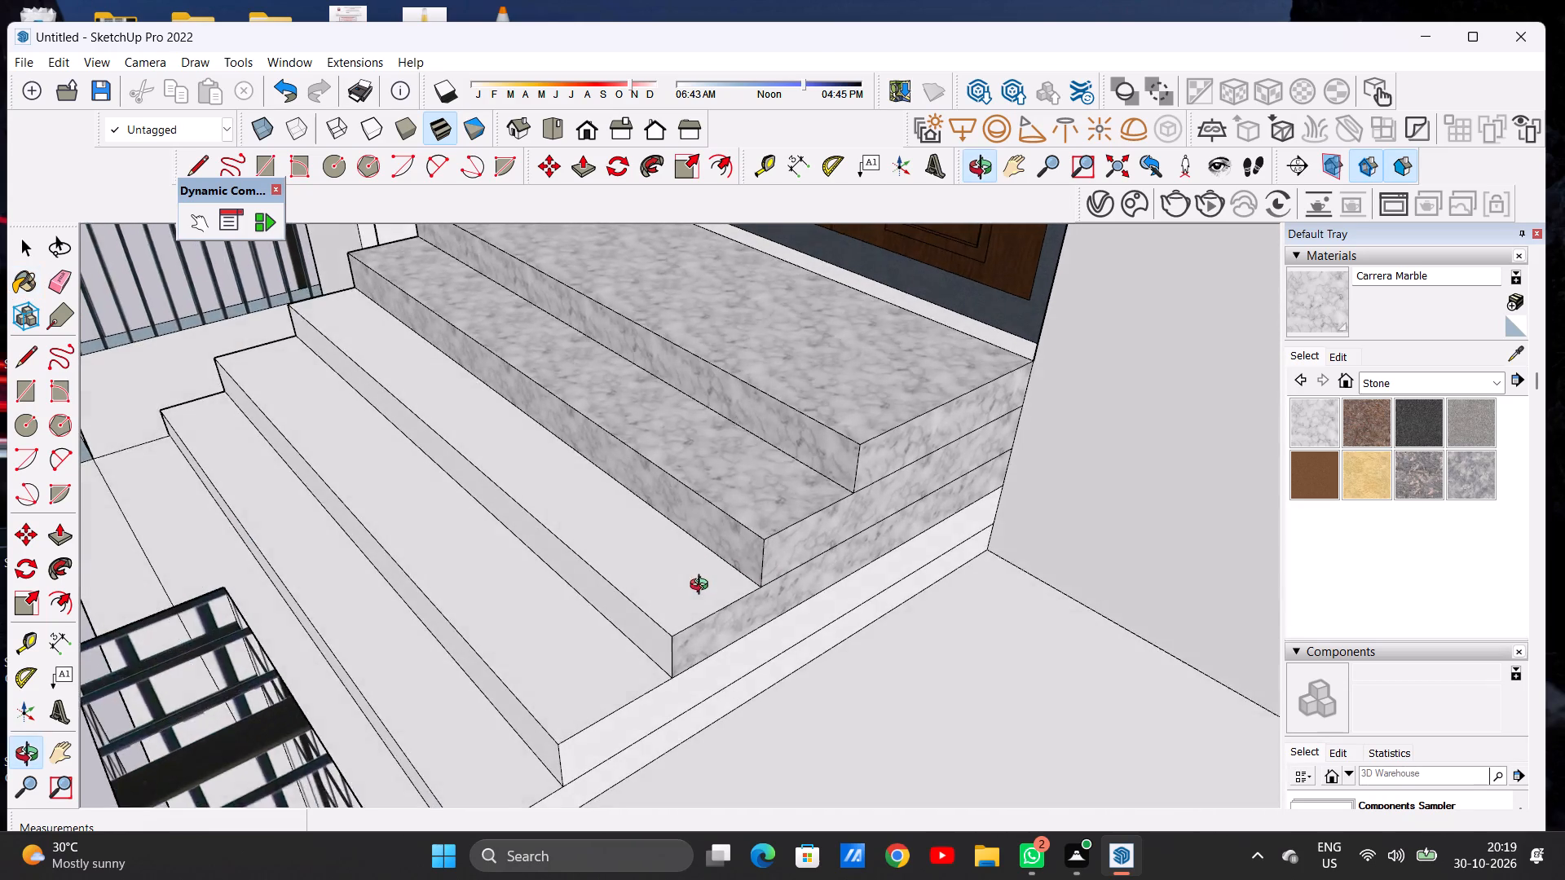
pyautogui.moveTo(703, 587); pyautogui.dragTo(702, 589, button='middle')
pyautogui.scroll(6, 690, 589)
pyautogui.click(690, 589)
pyautogui.scroll(-5, 690, 589)
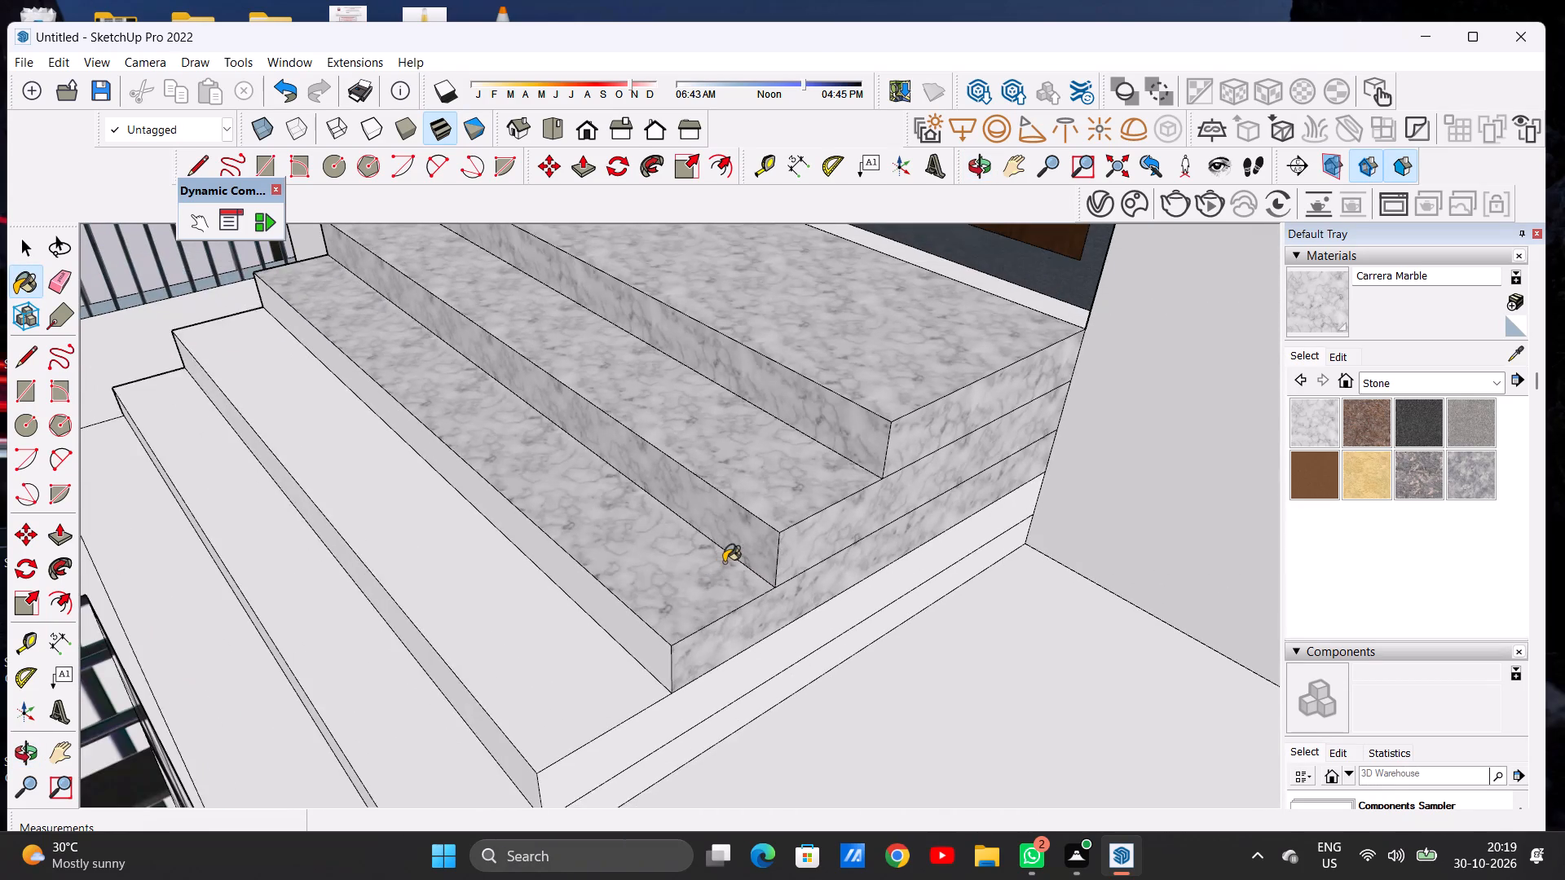
# Paint the narrow threshold strip between the entrance door frame and the top step with Carrera Marble.
pyautogui.scroll(-3, 726, 561)
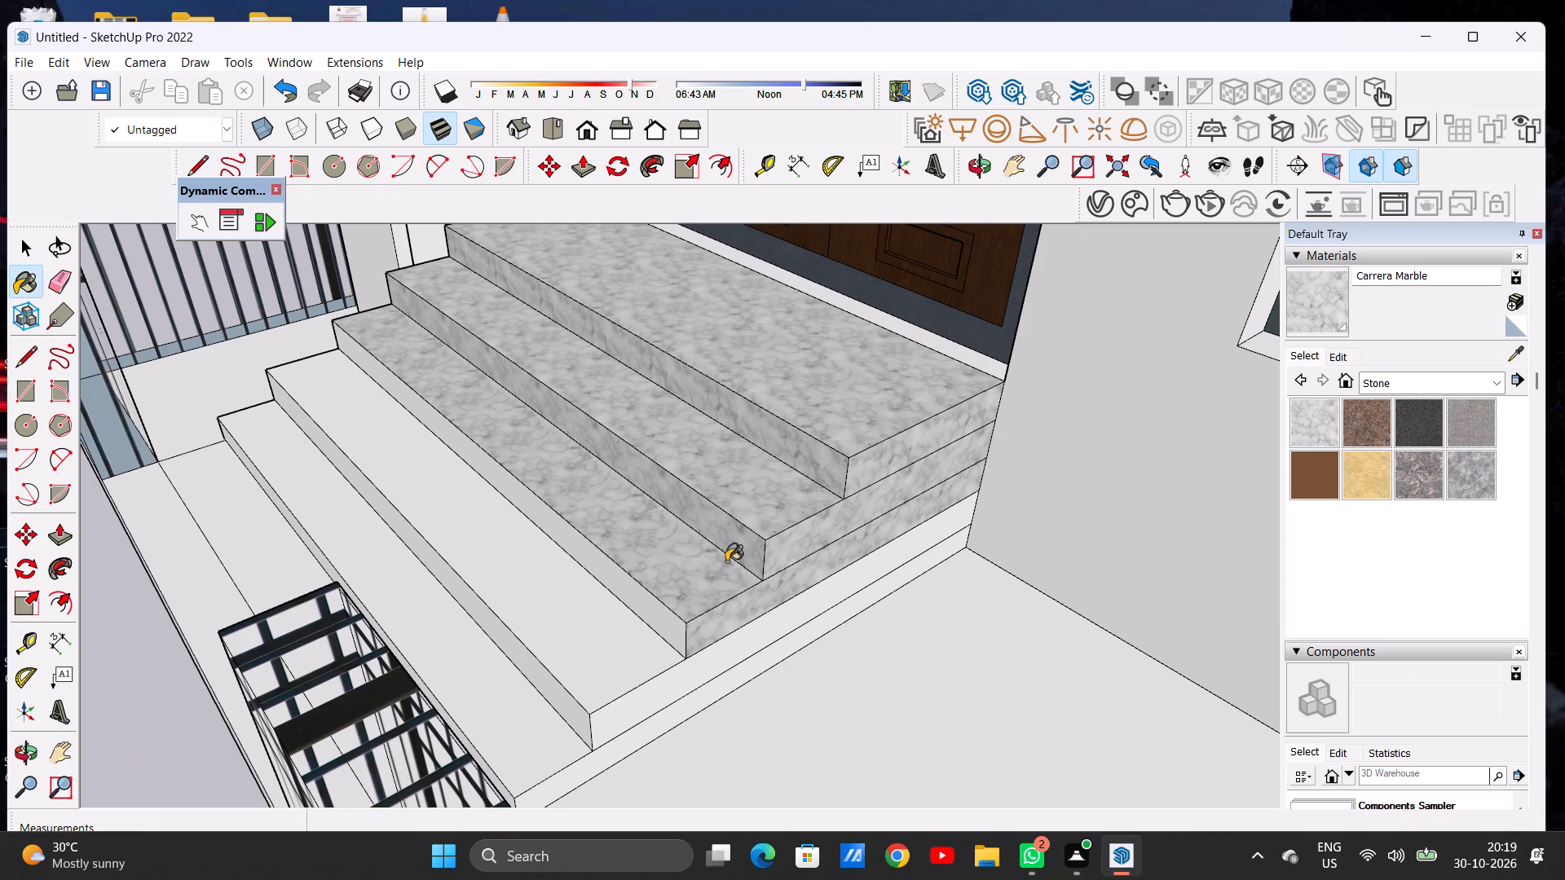
pyautogui.scroll(-9, 726, 561)
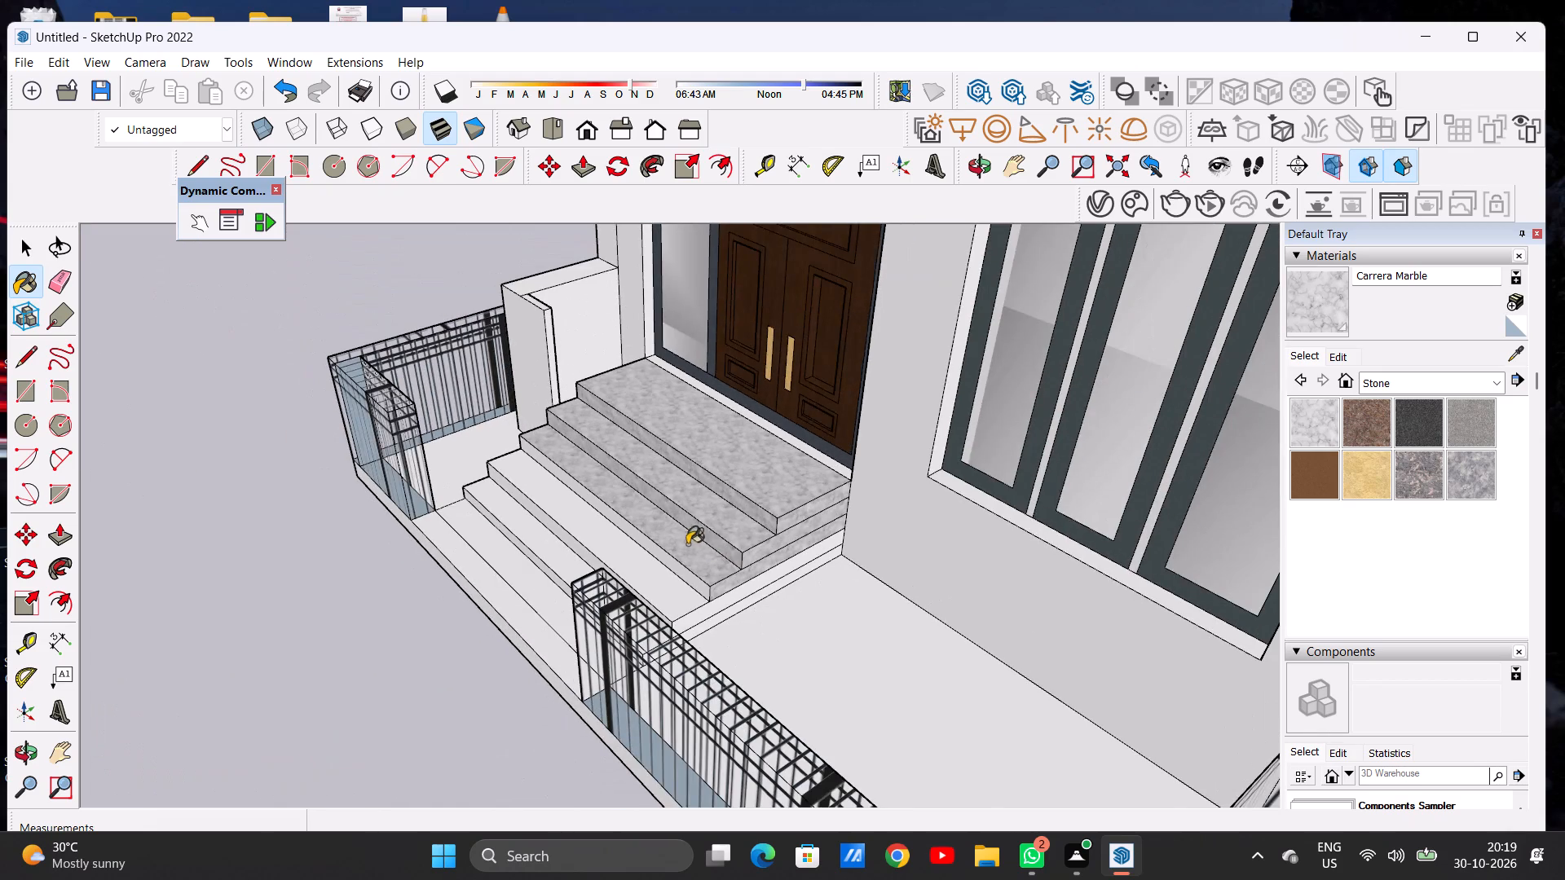
pyautogui.moveTo(663, 515); pyautogui.dragTo(954, 437, button='middle')
pyautogui.moveTo(691, 401); pyautogui.dragTo(686, 539, button='middle')
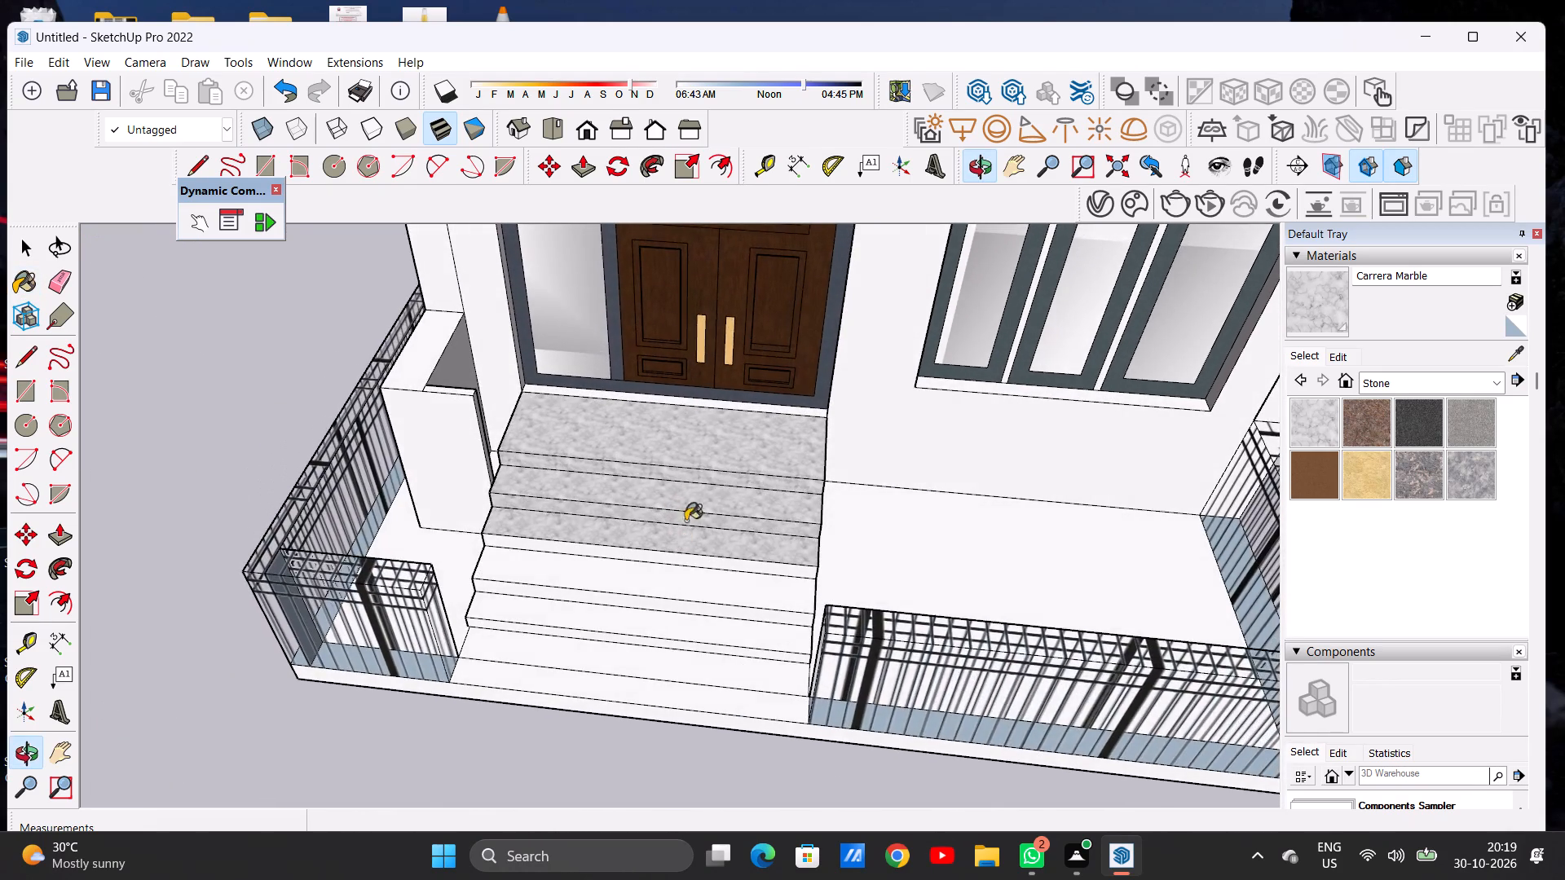
pyautogui.scroll(19, 744, 403)
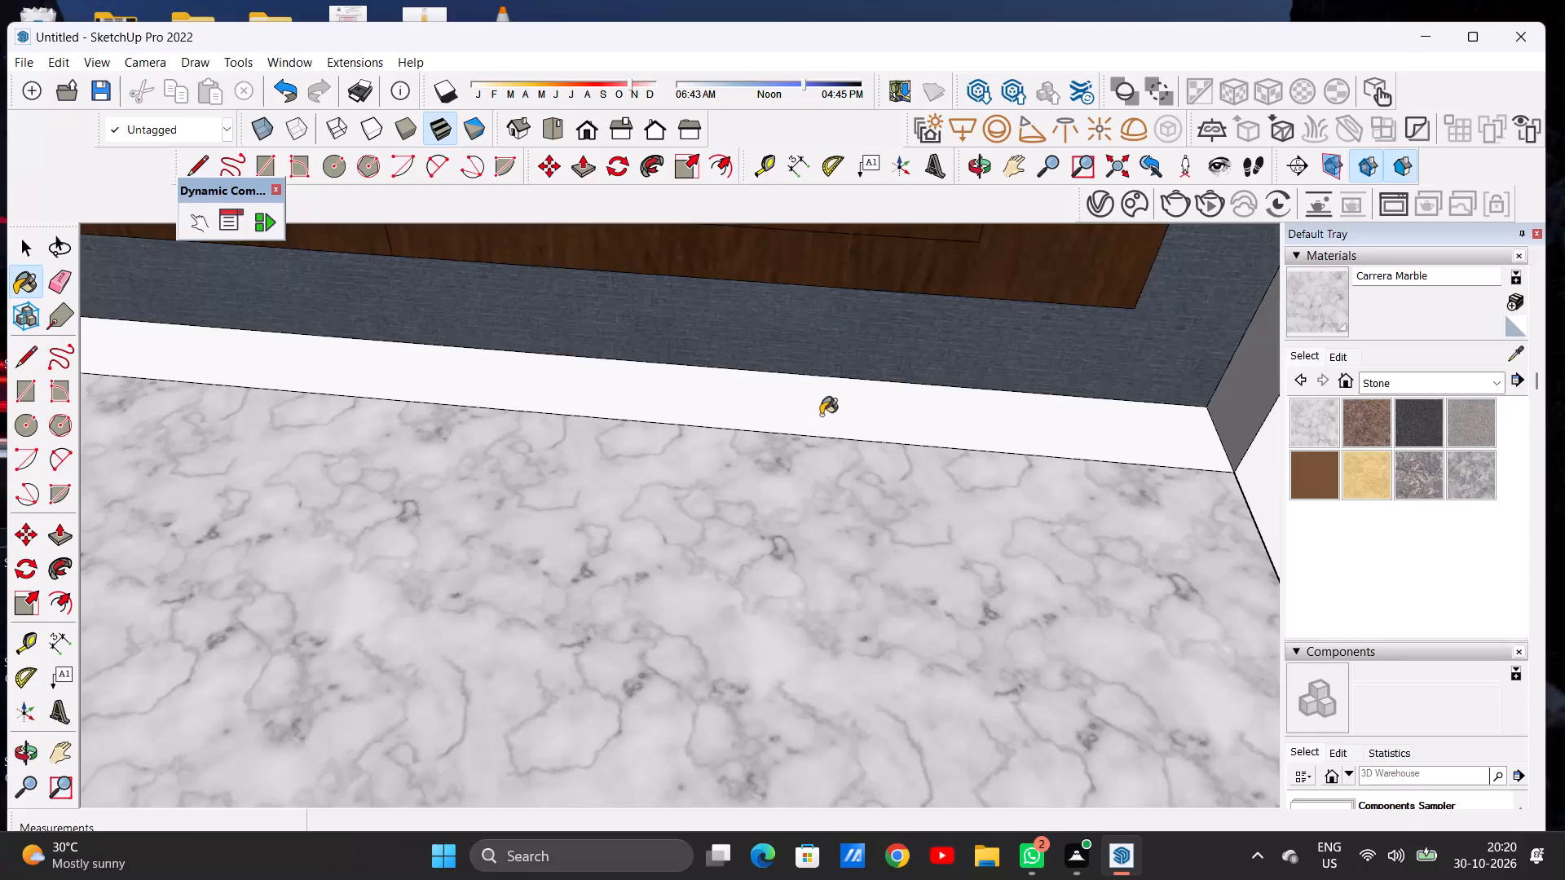
pyautogui.click(821, 415)
pyautogui.scroll(-15, 785, 493)
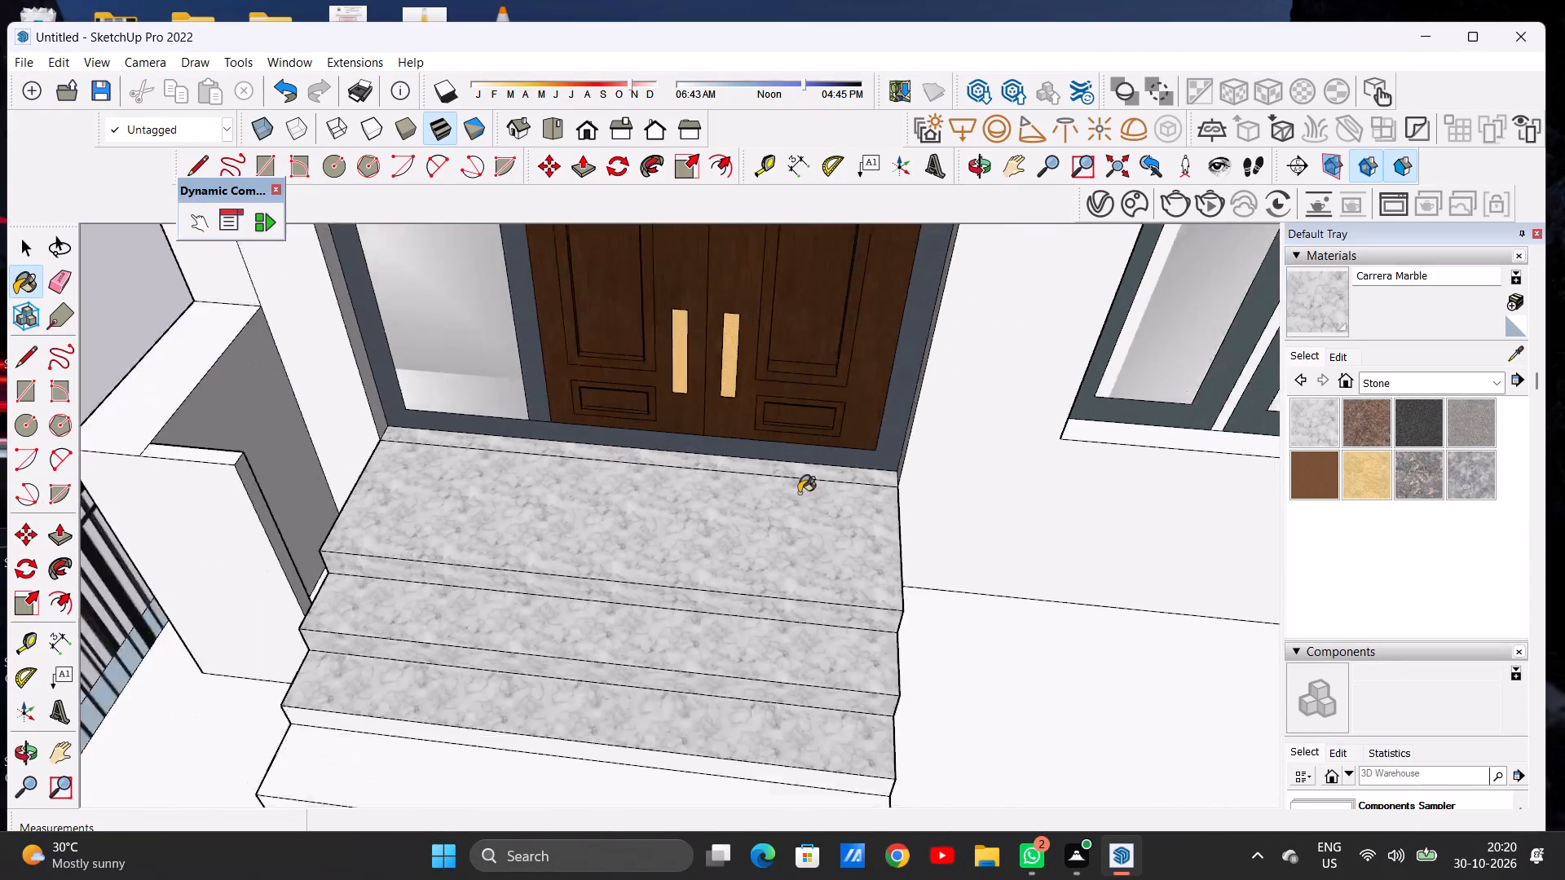
# Examine the partly marbled entrance steps from the front and from the side away from the large window.
pyautogui.scroll(-5, 799, 493)
pyautogui.moveTo(713, 543); pyautogui.dragTo(854, 459, button='middle')
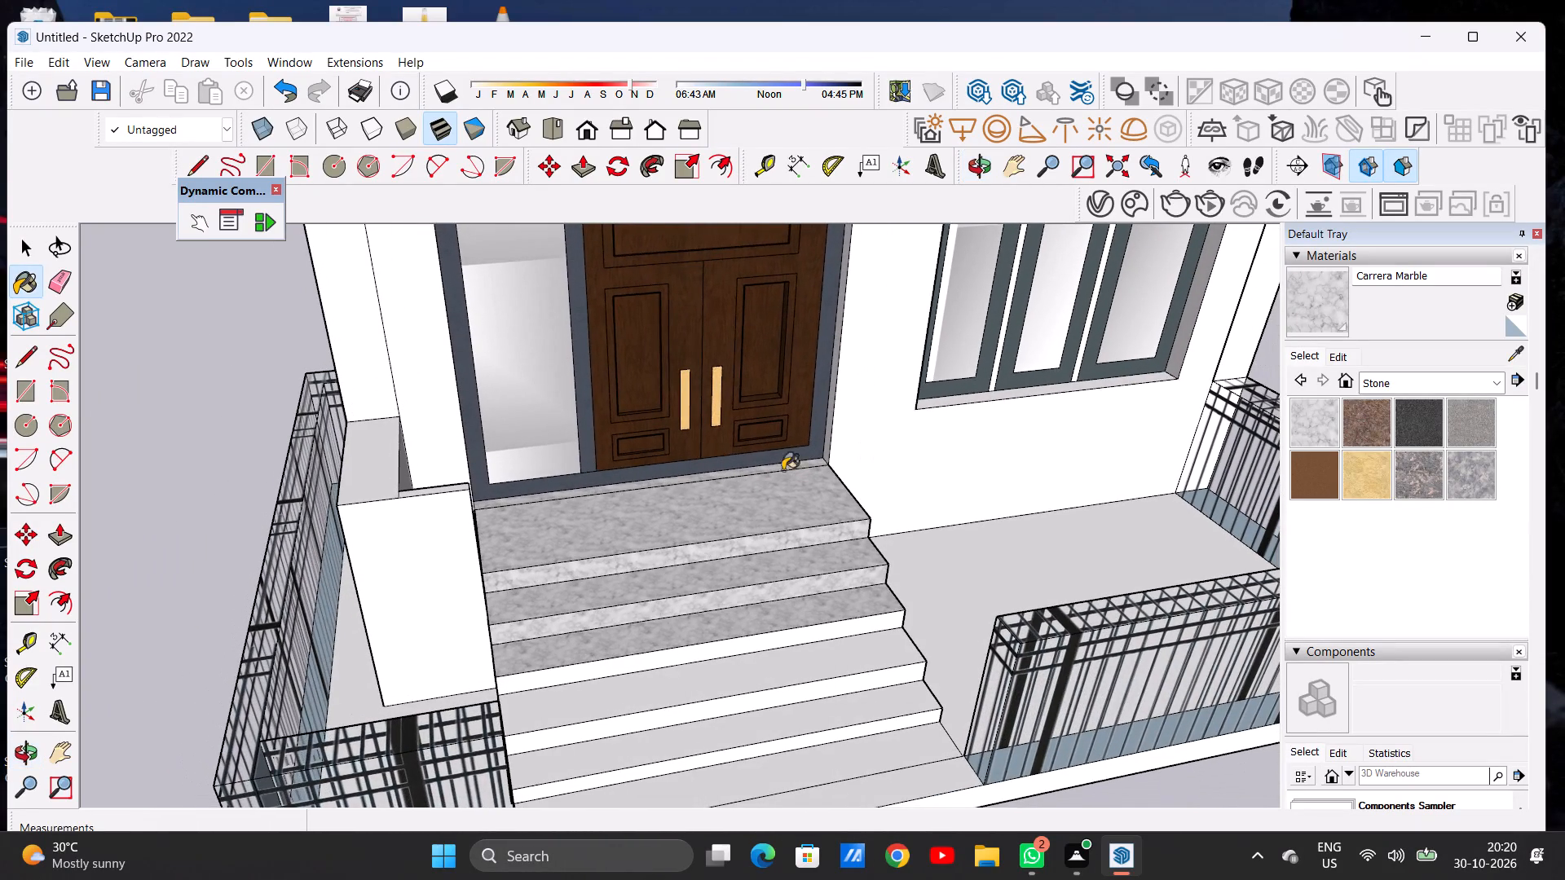
pyautogui.scroll(-6, 653, 491)
pyautogui.moveTo(546, 567); pyautogui.dragTo(668, 546, button='middle')
pyautogui.scroll(4, 549, 571)
pyautogui.scroll(-1, 549, 573)
pyautogui.scroll(3, 550, 574)
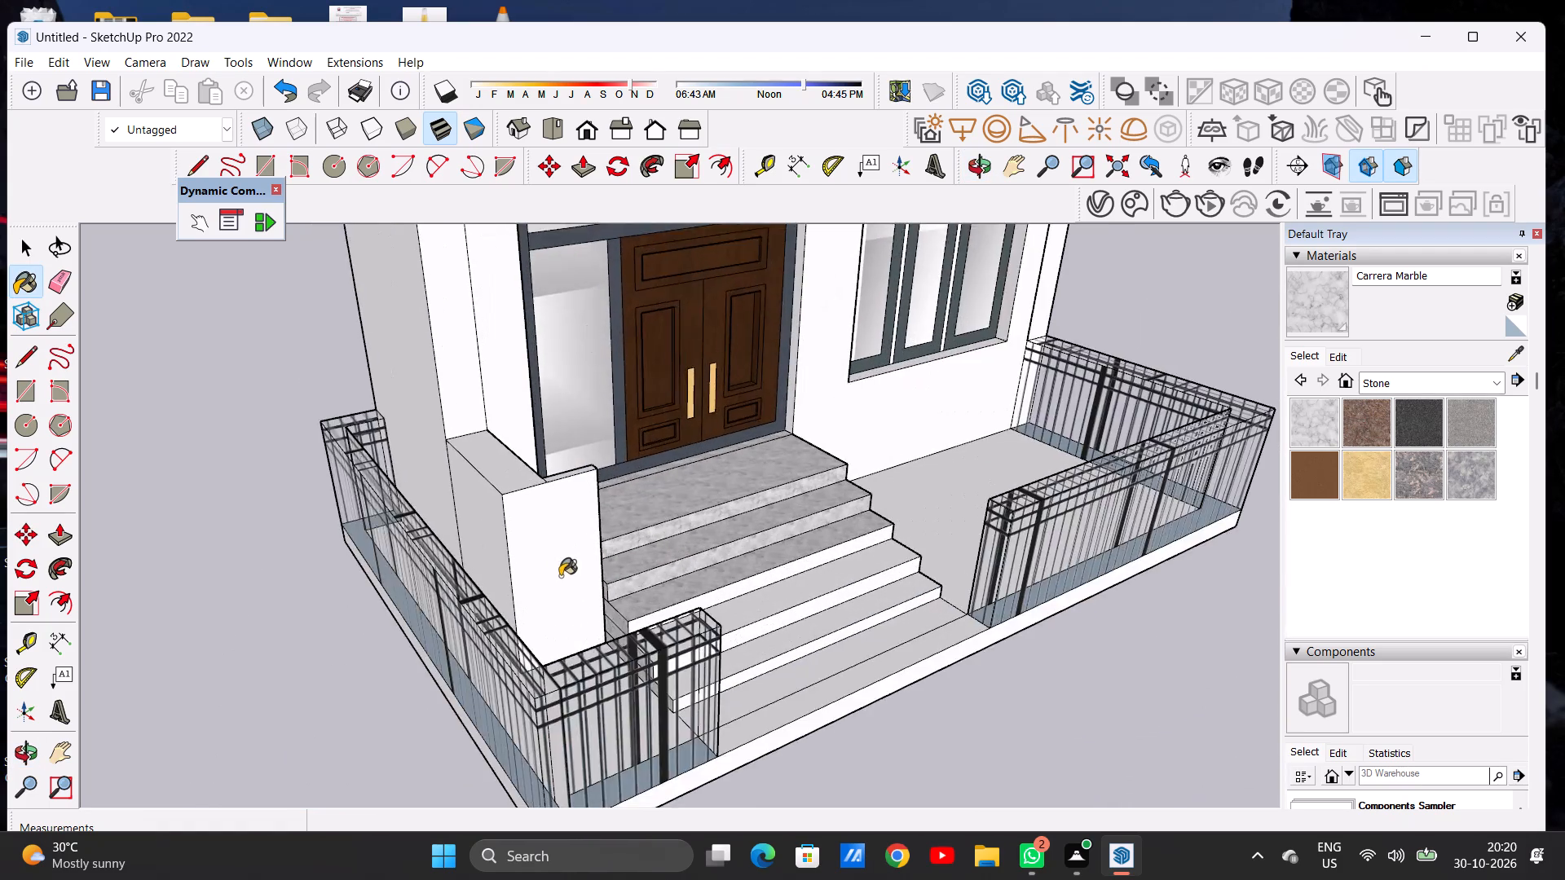
pyautogui.scroll(12, 560, 576)
pyautogui.scroll(-1, 633, 649)
pyautogui.scroll(7, 633, 649)
pyautogui.scroll(-14, 626, 574)
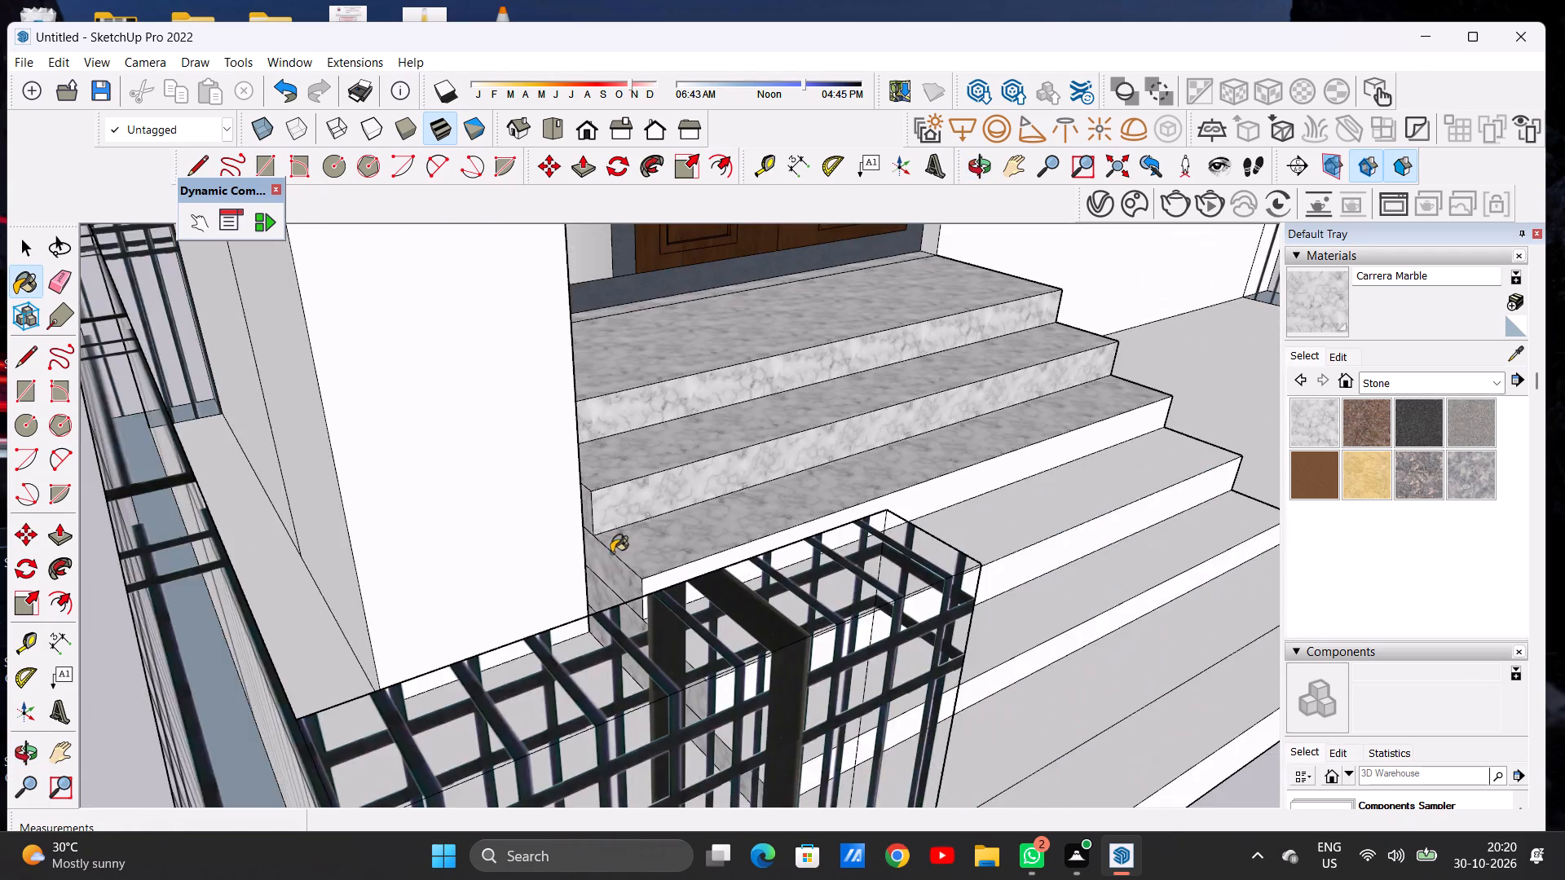
pyautogui.scroll(-6, 611, 552)
# Paint the two lowest window-side end faces of the front steps with Carrera Marble.
pyautogui.moveTo(871, 507); pyautogui.dragTo(366, 563, button='middle')
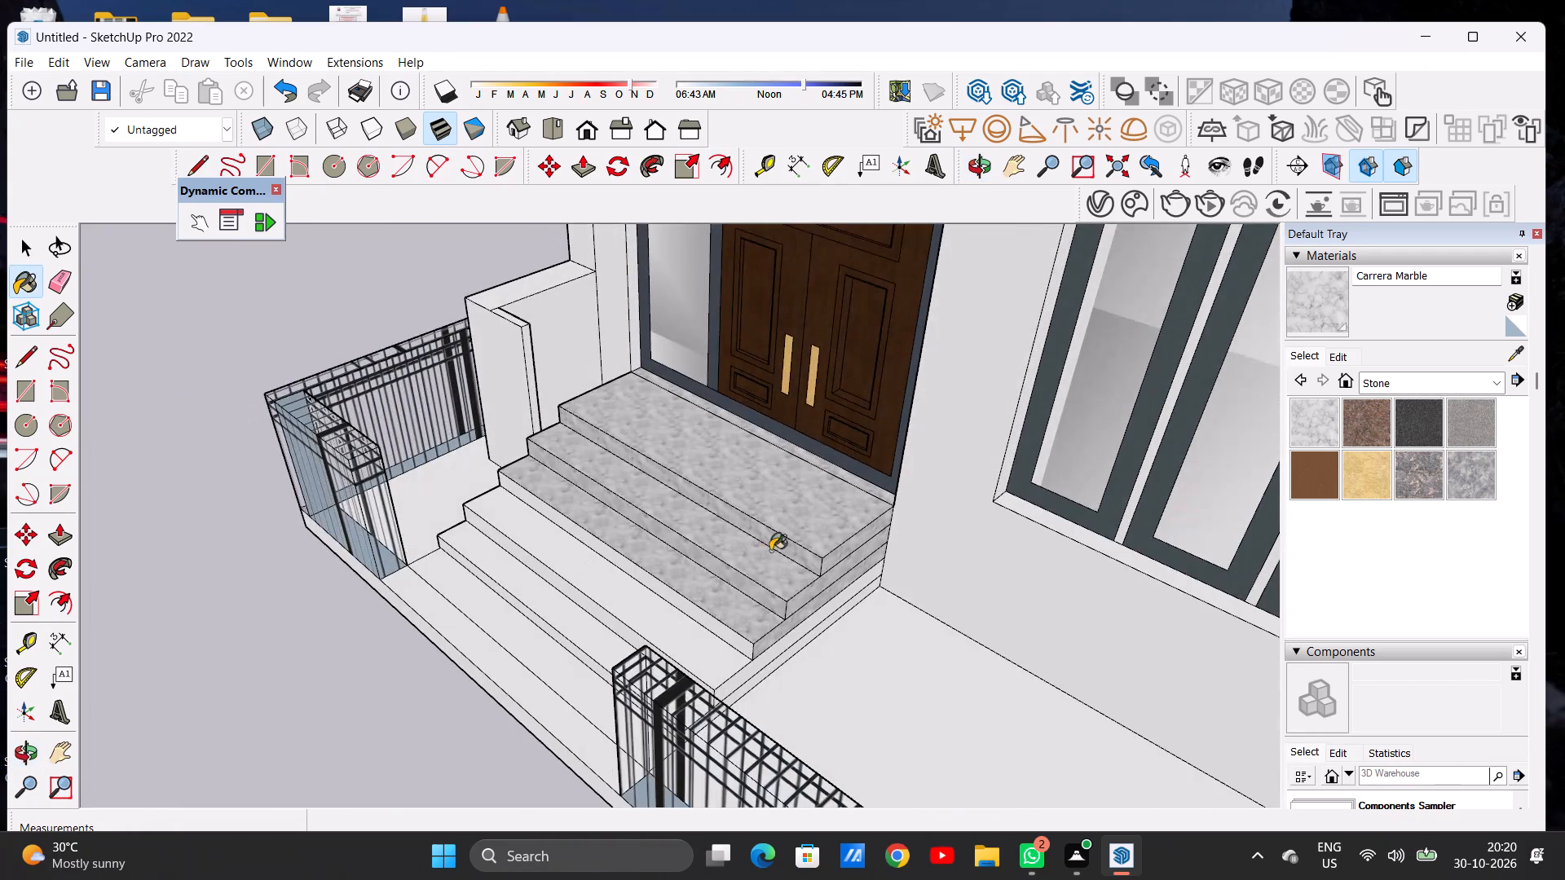
pyautogui.scroll(-4, 774, 539)
pyautogui.scroll(16, 791, 599)
pyautogui.moveTo(745, 641); pyautogui.dragTo(725, 581, button='middle')
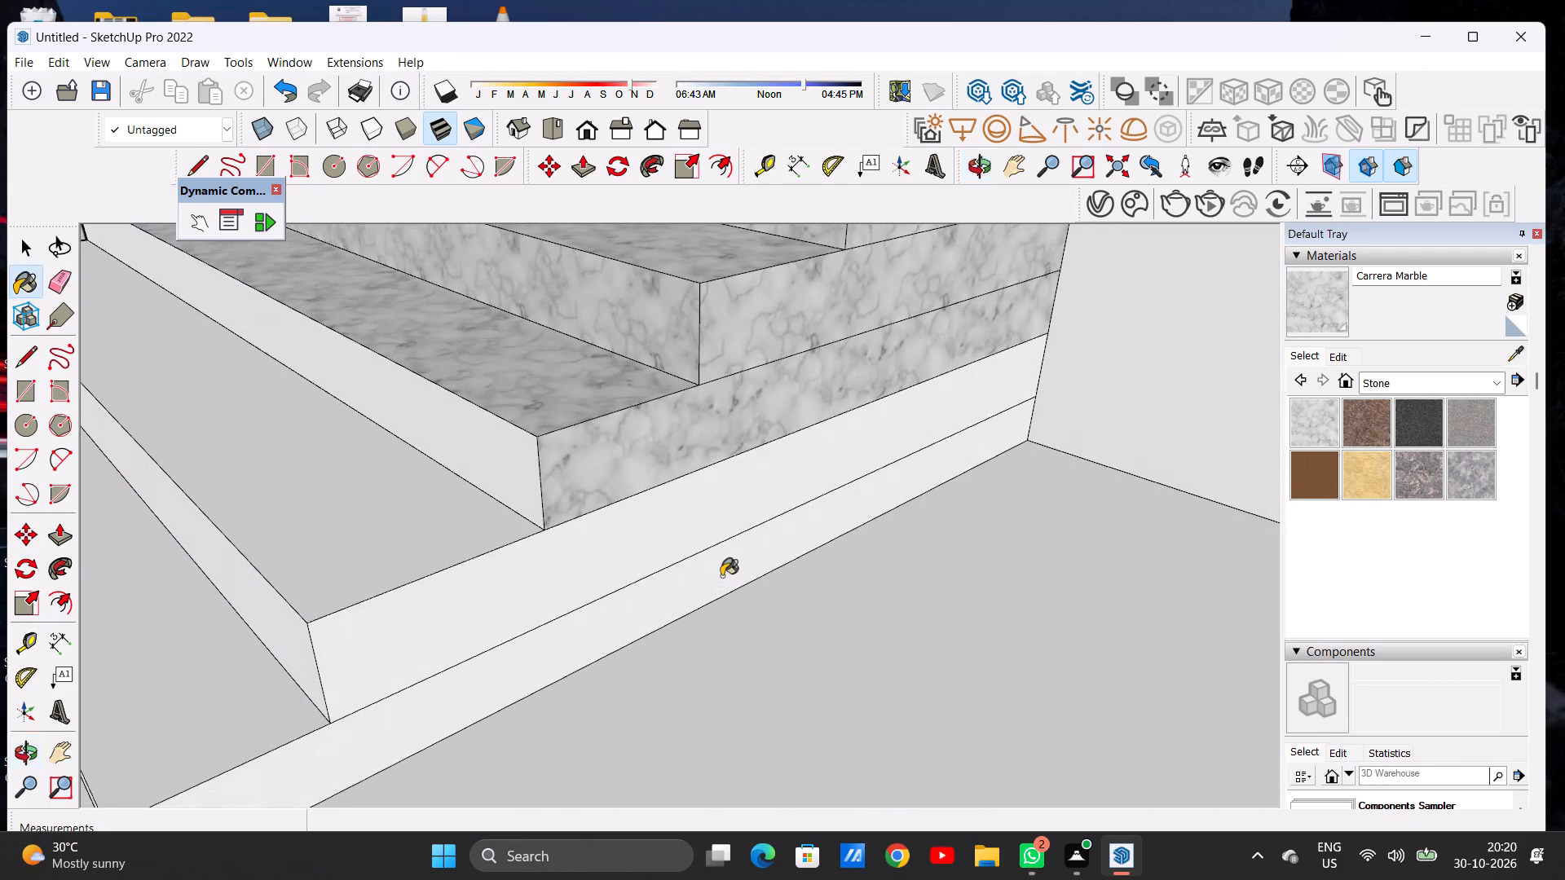
pyautogui.click(716, 574)
pyautogui.click(705, 532)
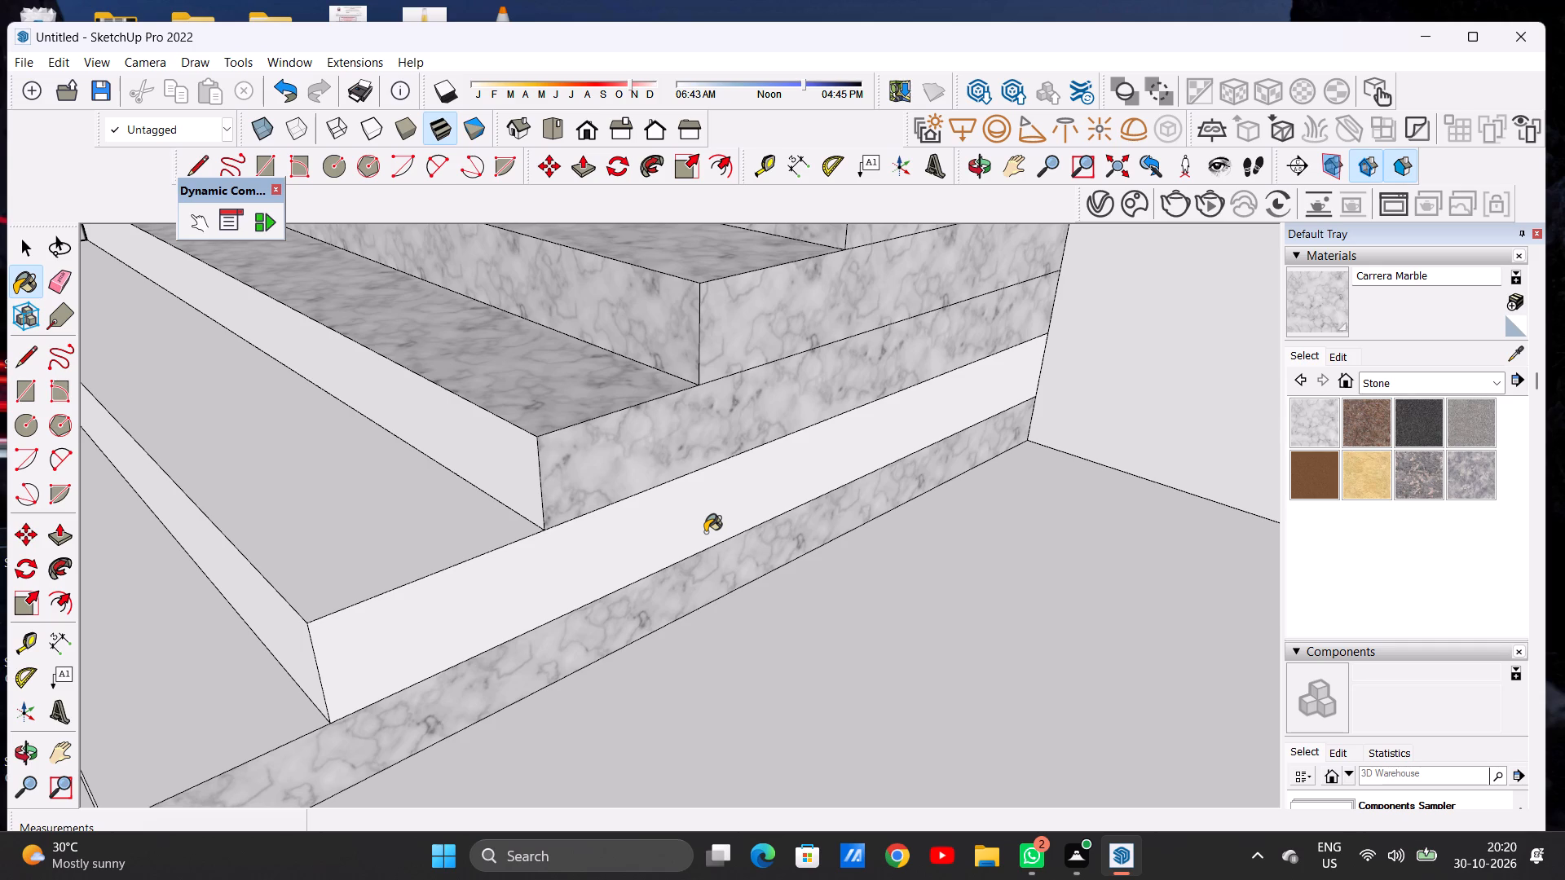
# Paint the riser of the third step from the top with Carrera Marble.
pyautogui.scroll(-16, 685, 533)
pyautogui.moveTo(605, 468); pyautogui.dragTo(703, 482, button='middle')
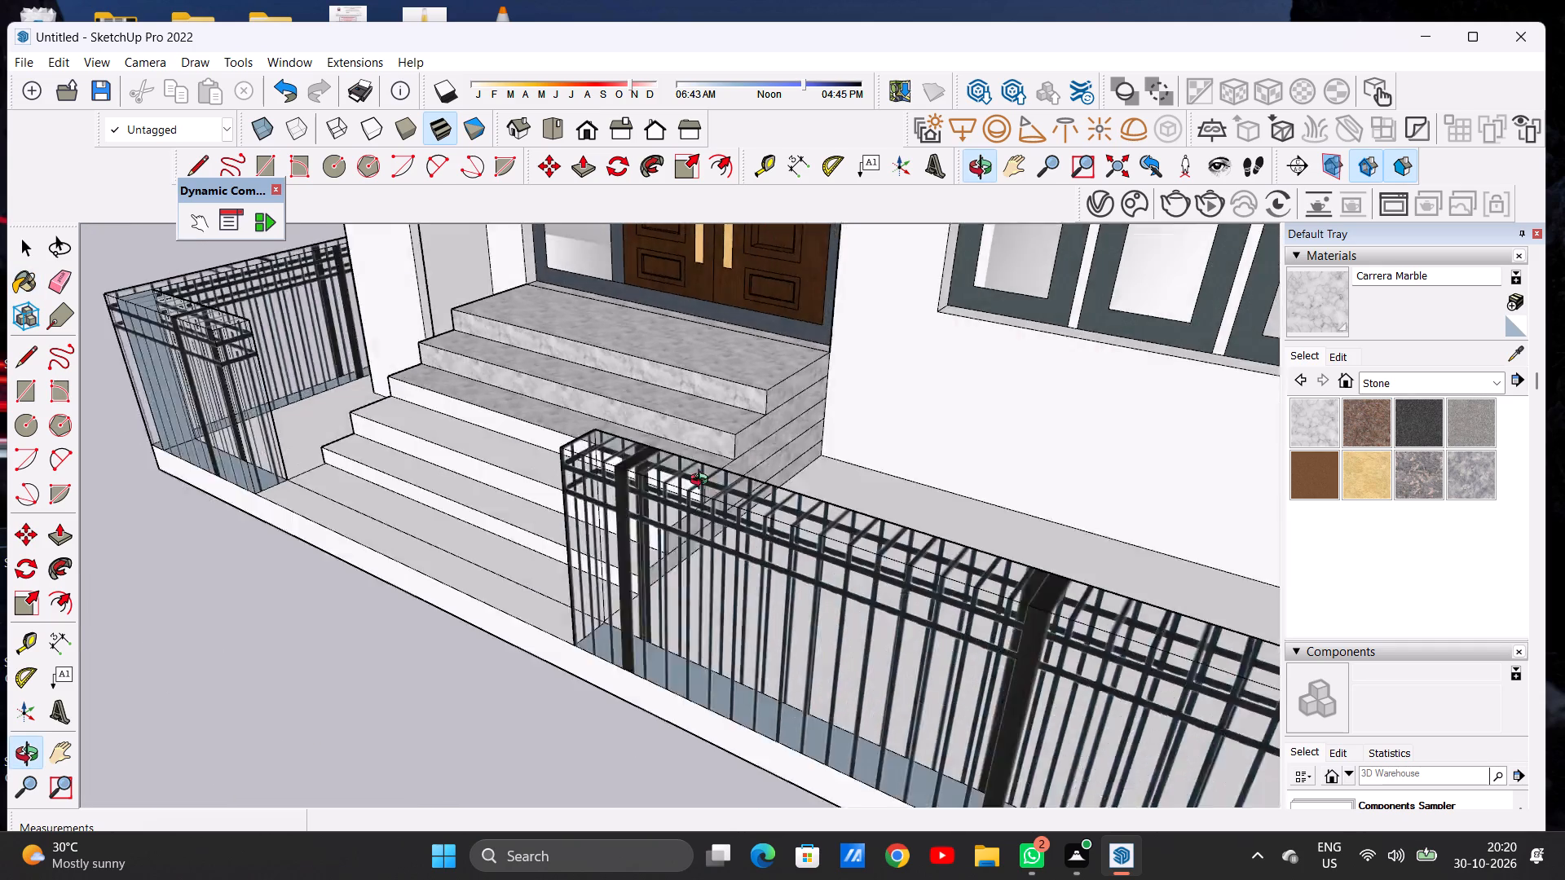
pyautogui.moveTo(703, 482); pyautogui.dragTo(871, 486, button='middle')
pyautogui.scroll(12, 715, 493)
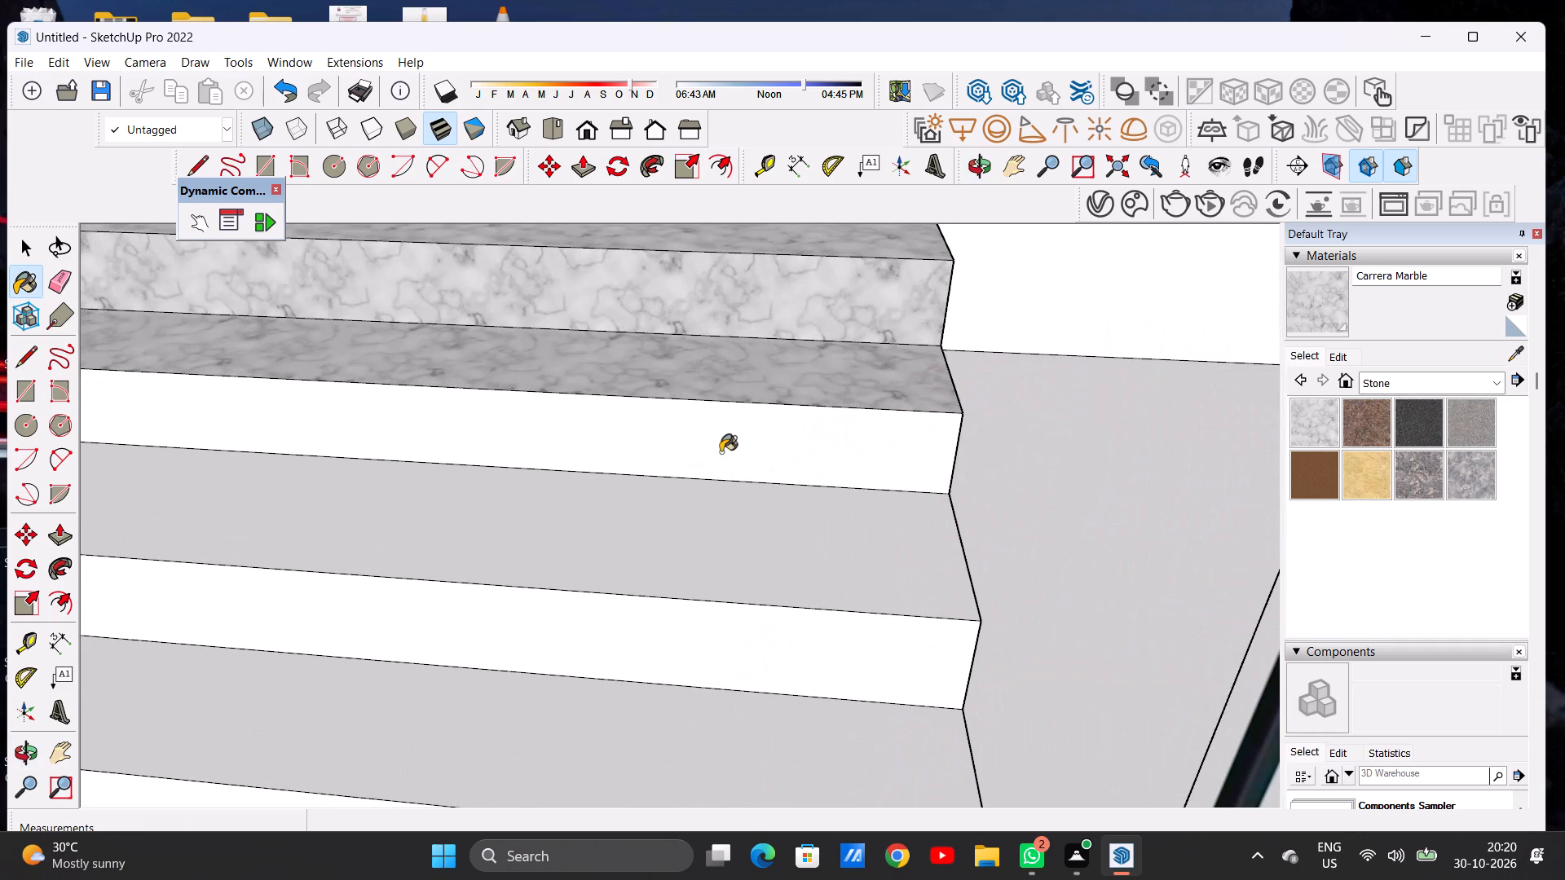
pyautogui.click(724, 441)
# Paint the tread and riser of the fourth step from the top with Carrera Marble.
pyautogui.scroll(-12, 740, 471)
pyautogui.moveTo(573, 502); pyautogui.dragTo(843, 465, button='middle')
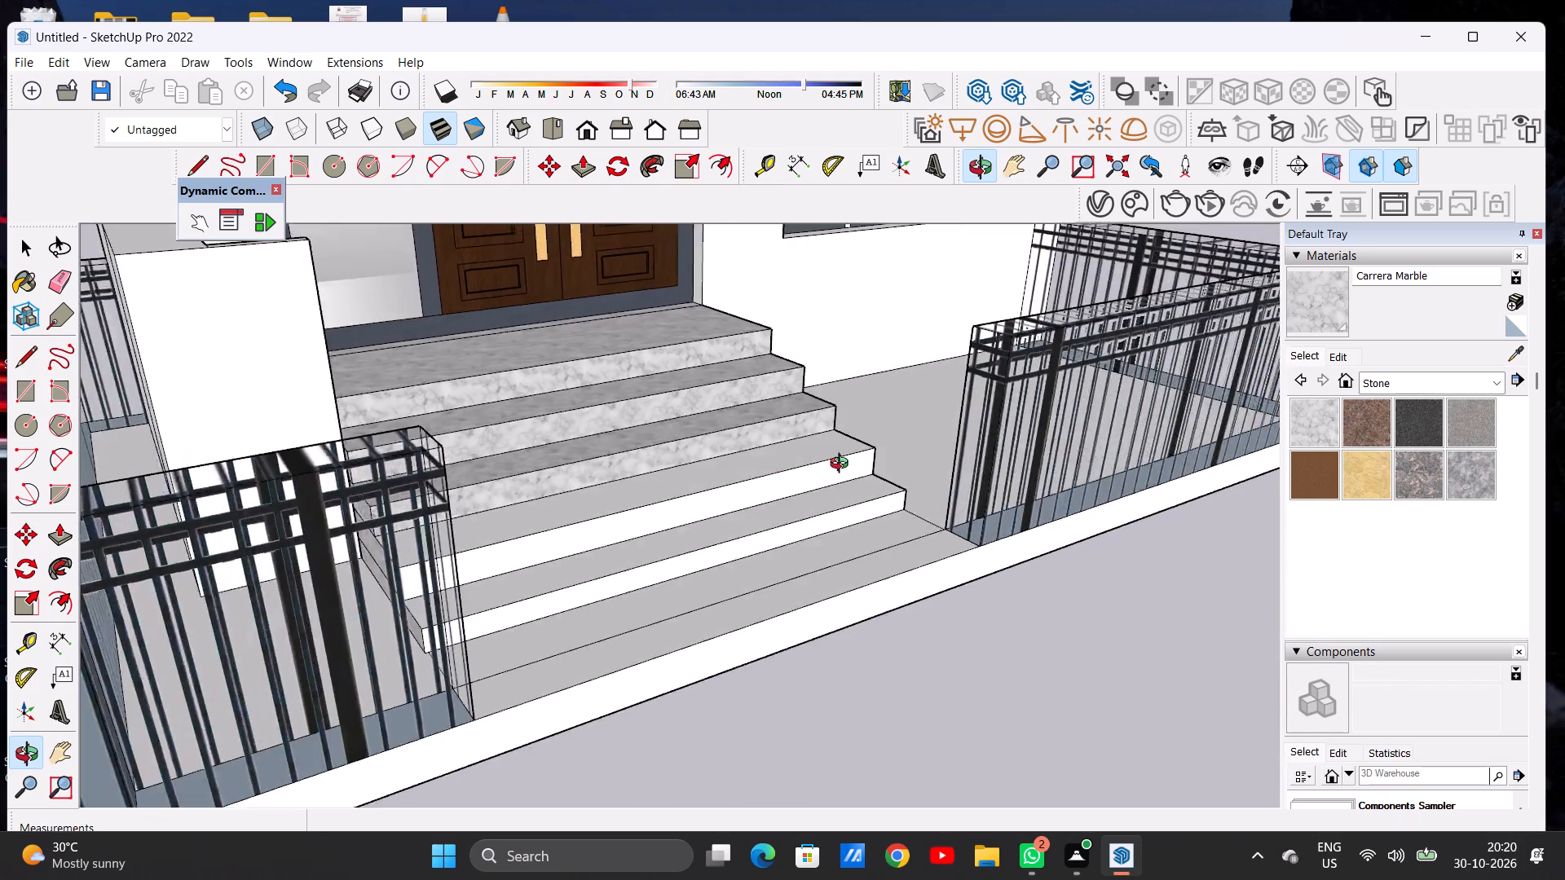
pyautogui.moveTo(843, 465); pyautogui.dragTo(216, 521, button='middle')
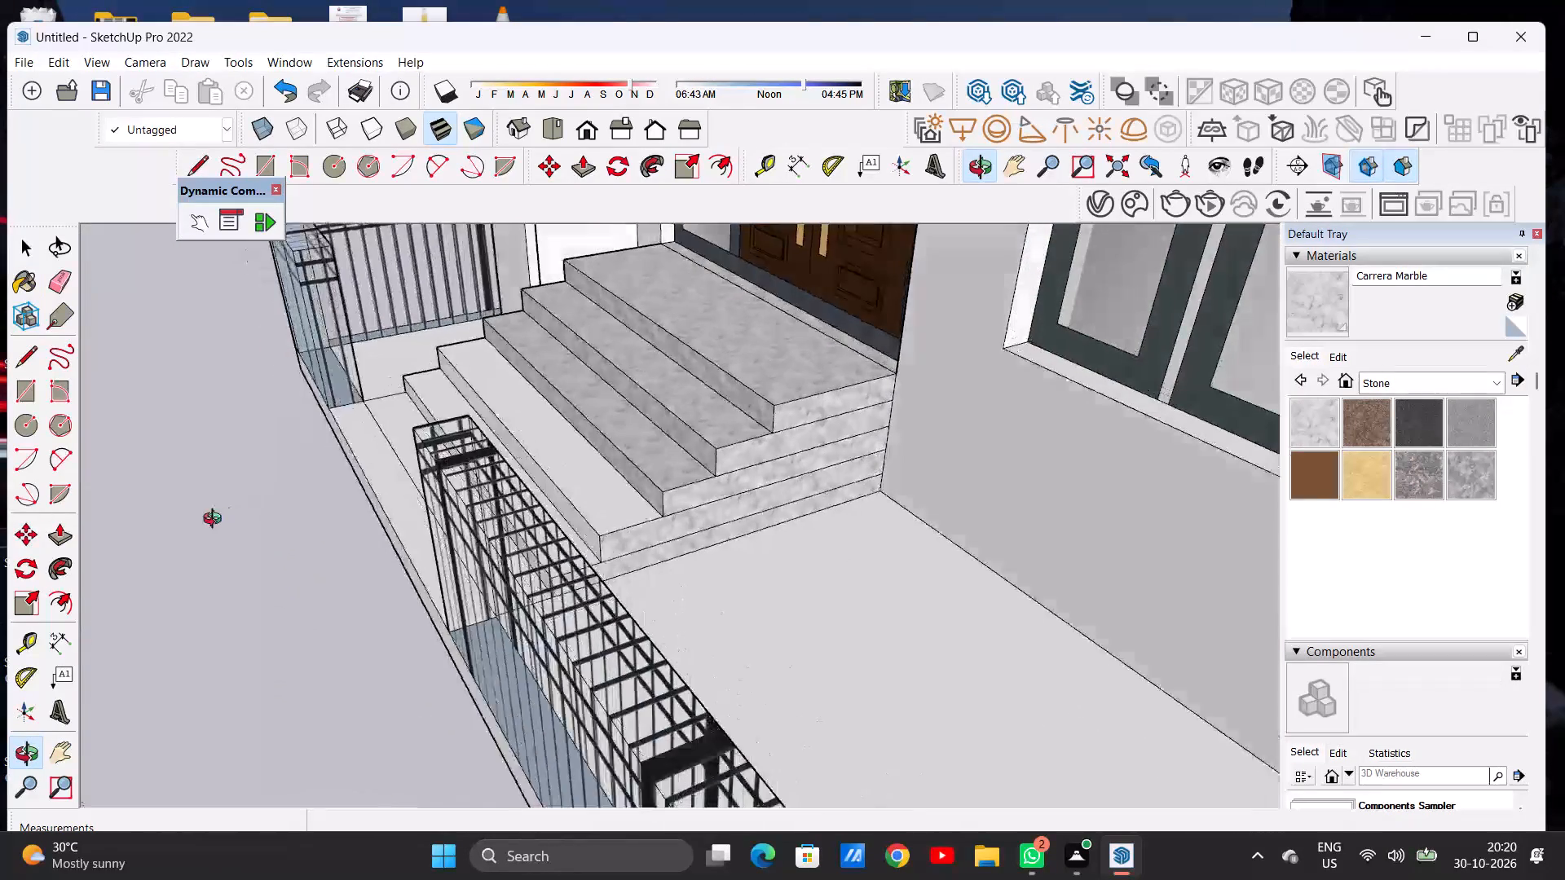
pyautogui.moveTo(216, 521); pyautogui.dragTo(208, 521, button='middle')
pyautogui.scroll(11, 540, 555)
pyautogui.moveTo(544, 553); pyautogui.dragTo(756, 509, button='middle')
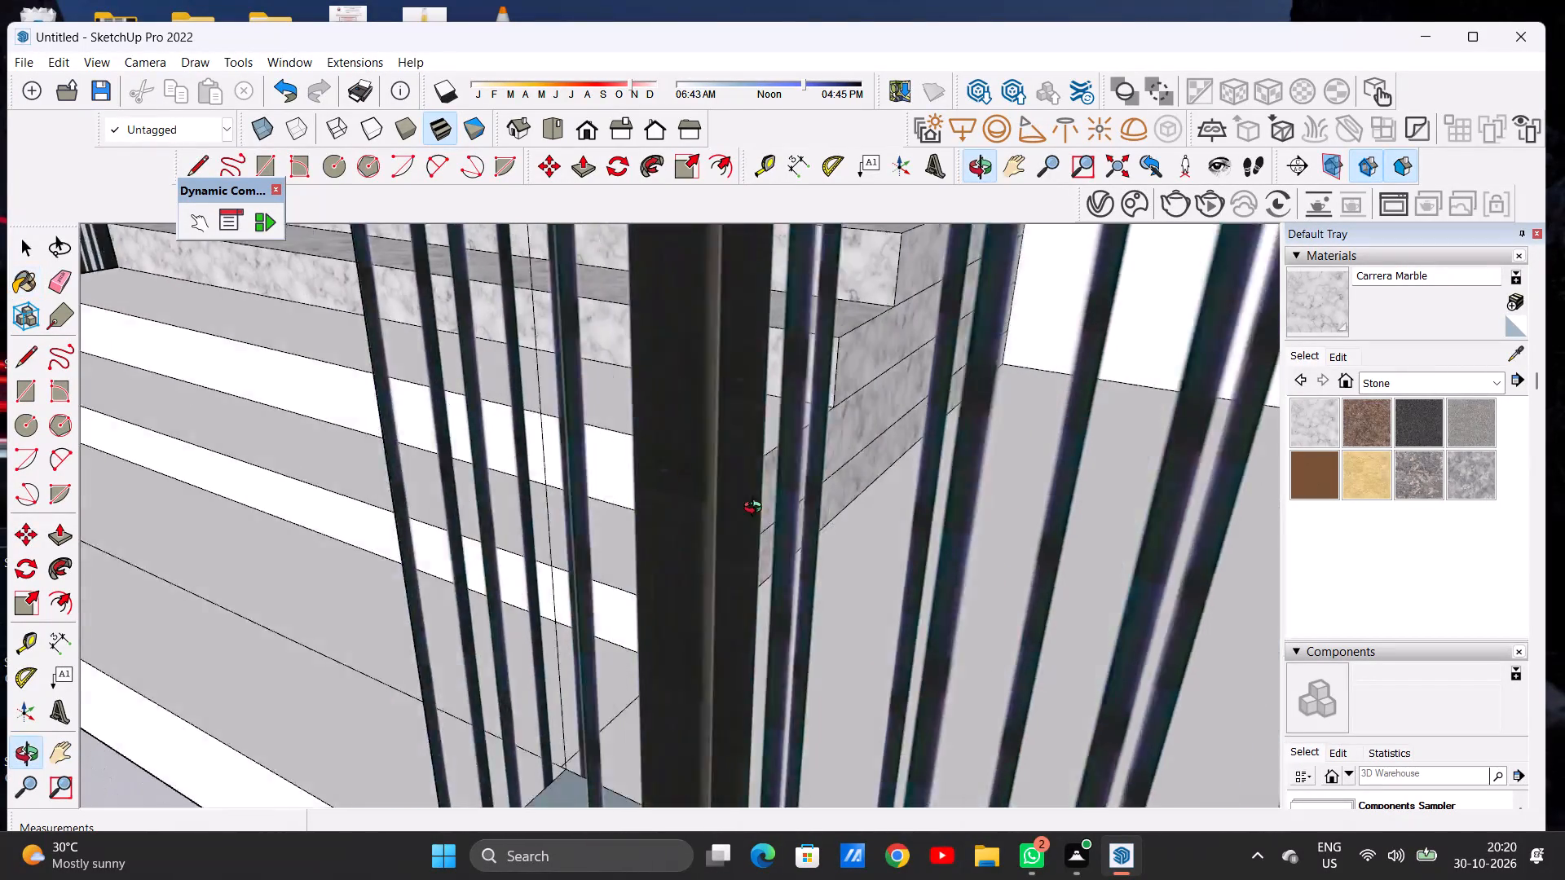
pyautogui.moveTo(756, 509); pyautogui.dragTo(772, 508, button='middle')
pyautogui.scroll(-6, 583, 521)
pyautogui.moveTo(462, 544); pyautogui.dragTo(577, 634, button='middle')
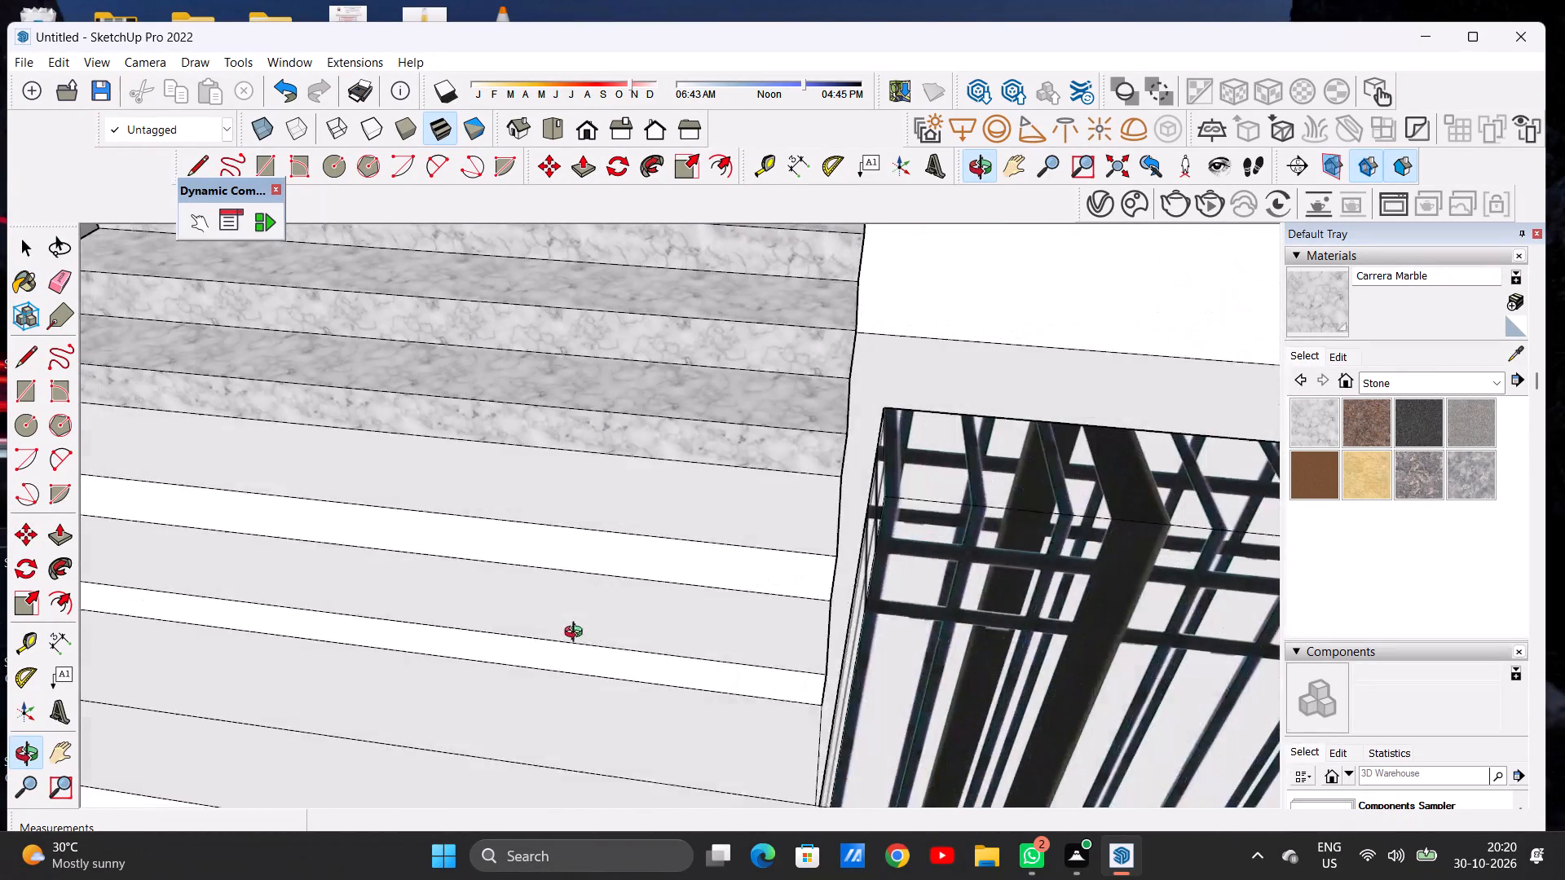
pyautogui.moveTo(577, 634); pyautogui.dragTo(575, 639, button='middle')
pyautogui.scroll(6, 602, 529)
pyautogui.click(628, 490)
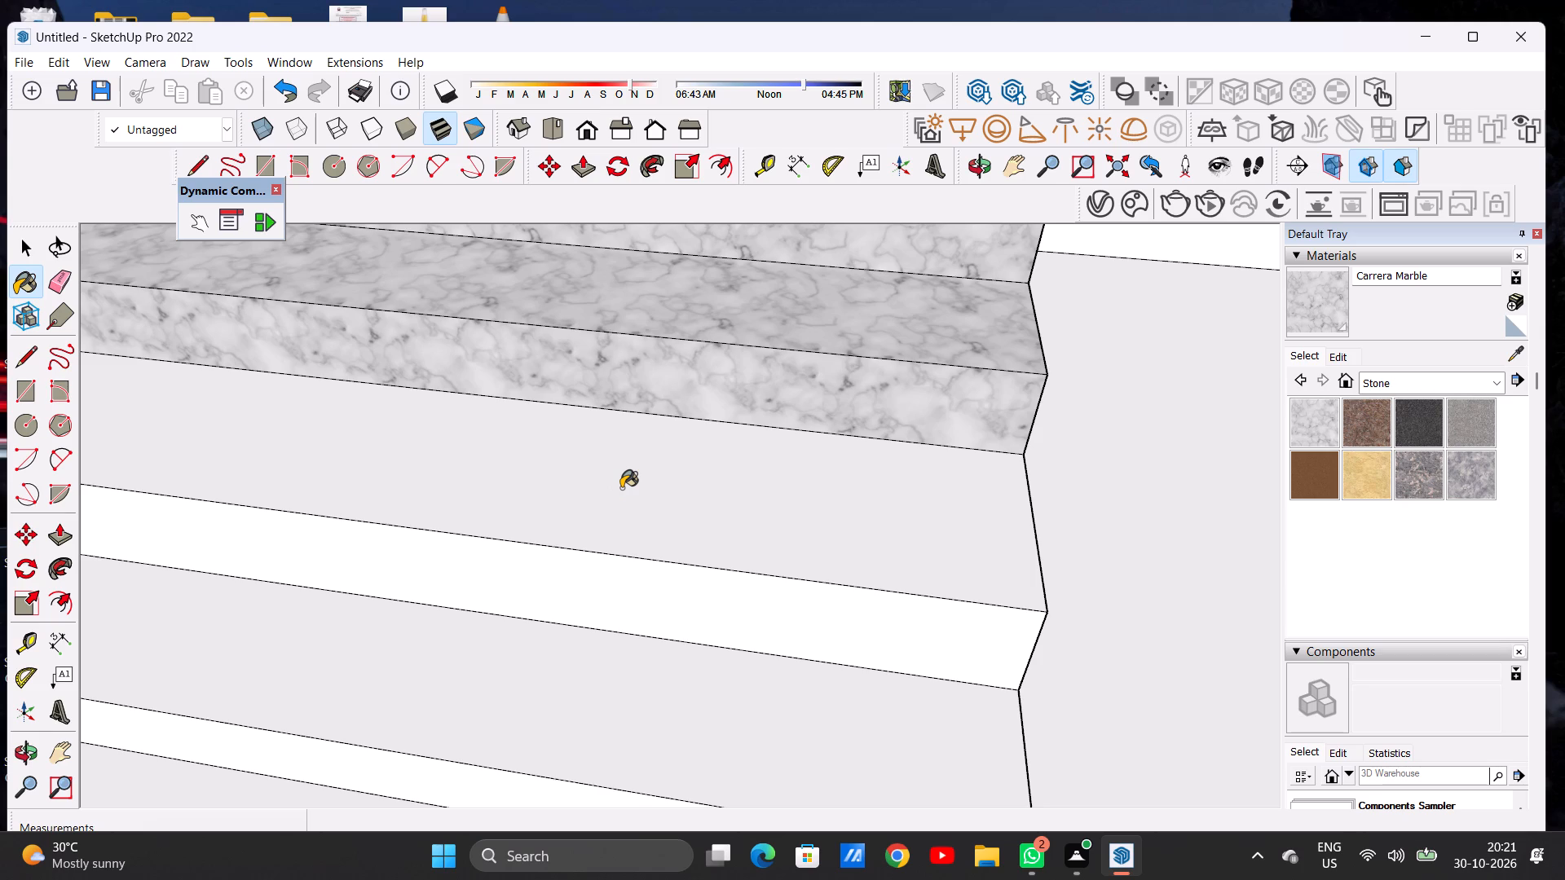
pyautogui.scroll(-7, 619, 480)
pyautogui.scroll(-5, 691, 442)
pyautogui.moveTo(705, 462); pyautogui.dragTo(611, 475, button='middle')
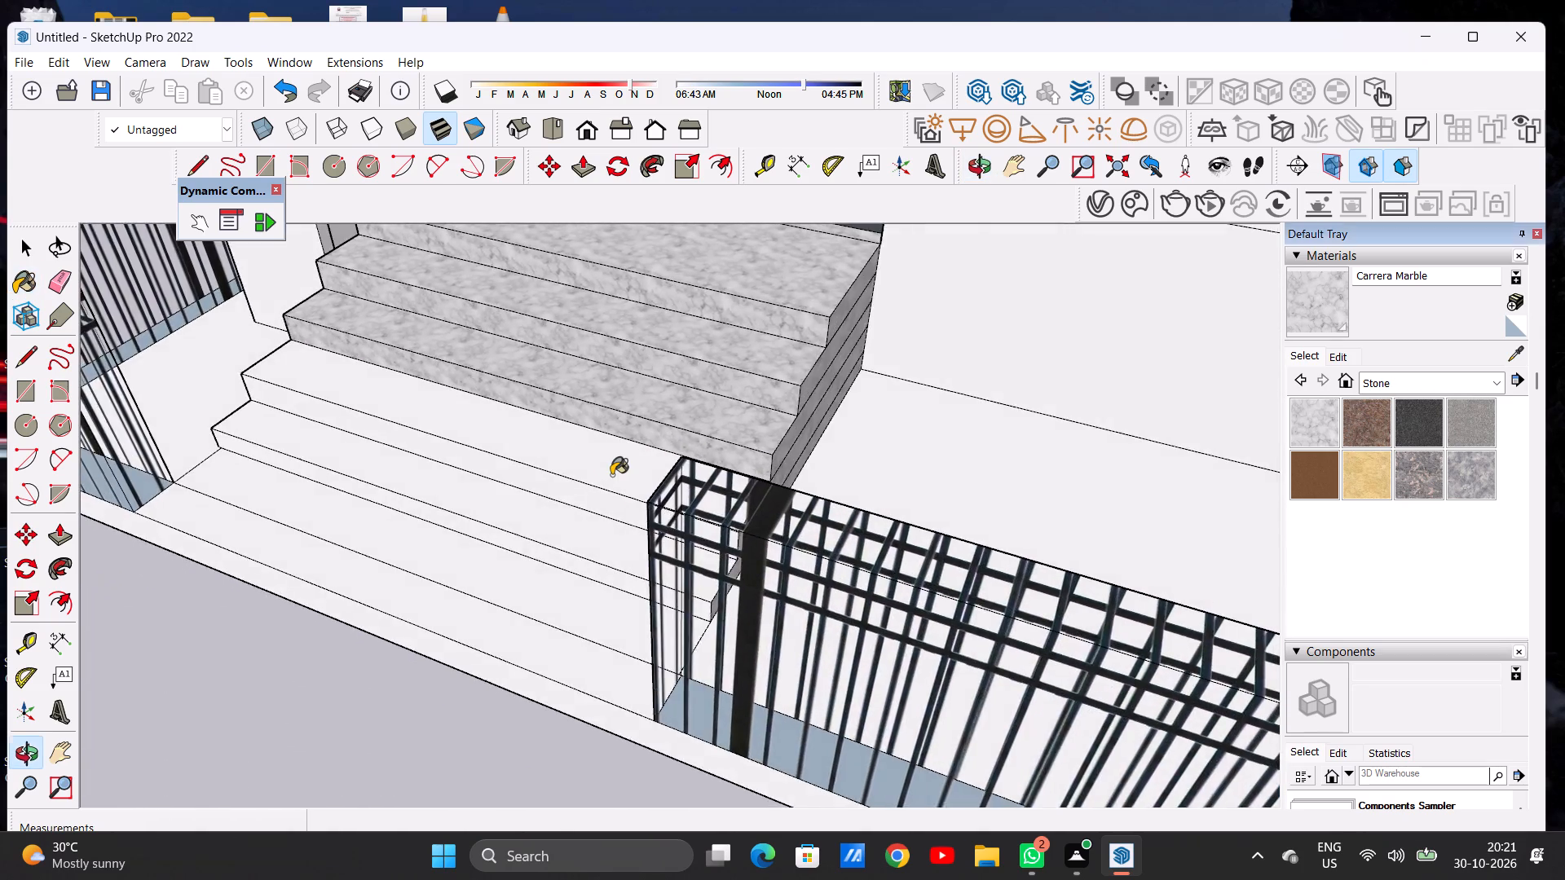
pyautogui.scroll(8, 614, 479)
pyautogui.click(614, 481)
pyautogui.click(573, 539)
# Paint the riser and tread of the lowest entrance step with Carrera Marble.
pyautogui.scroll(-8, 716, 425)
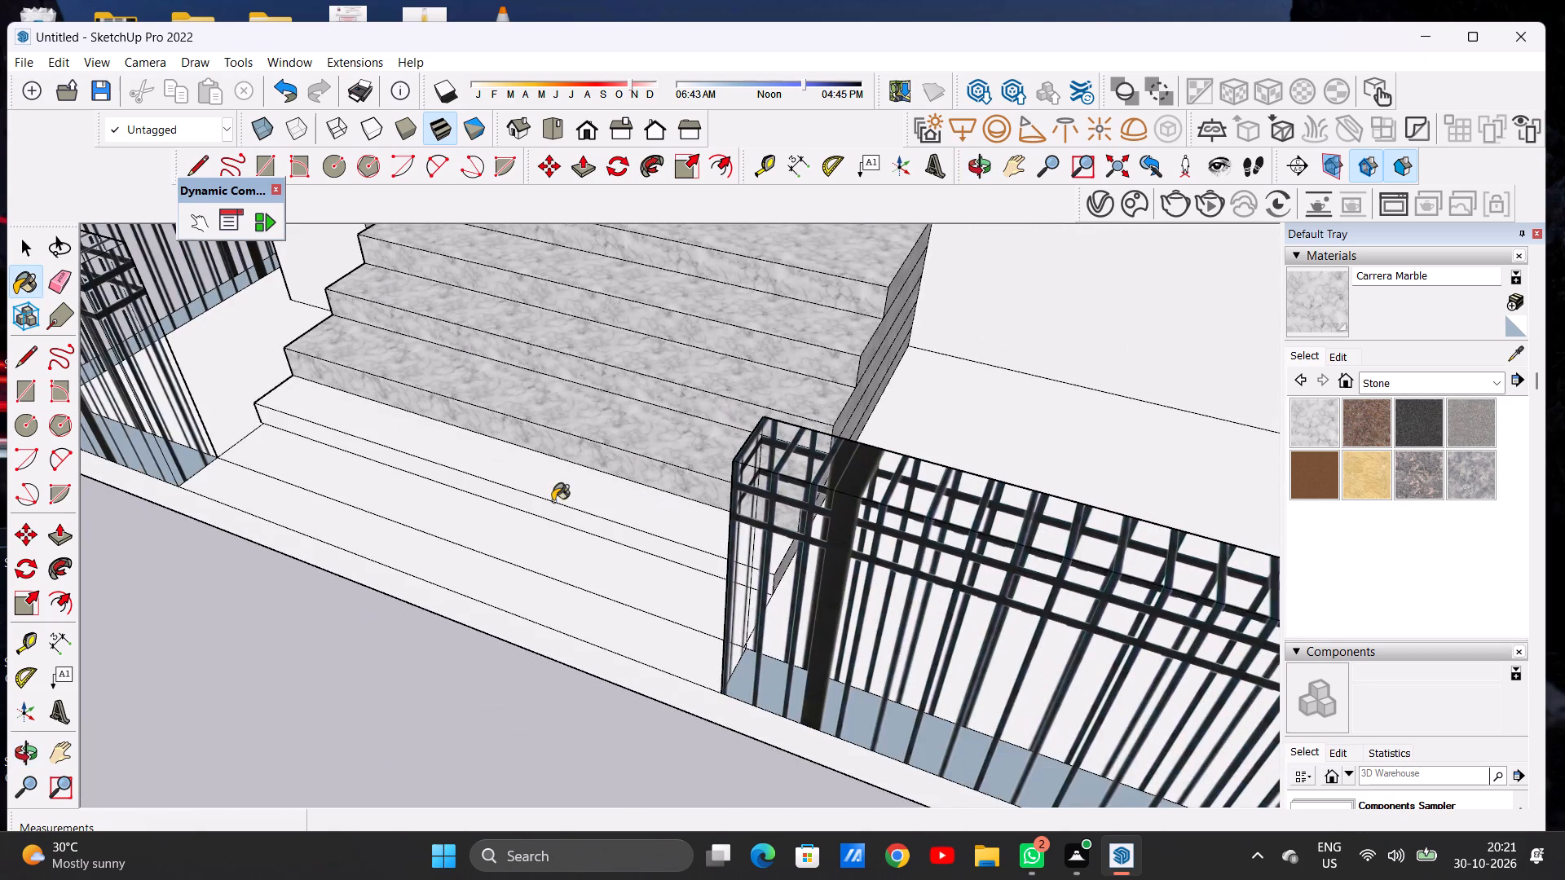
pyautogui.moveTo(584, 474); pyautogui.dragTo(693, 401, button='middle')
pyautogui.scroll(3, 618, 519)
pyautogui.scroll(-1, 618, 520)
pyautogui.scroll(10, 618, 520)
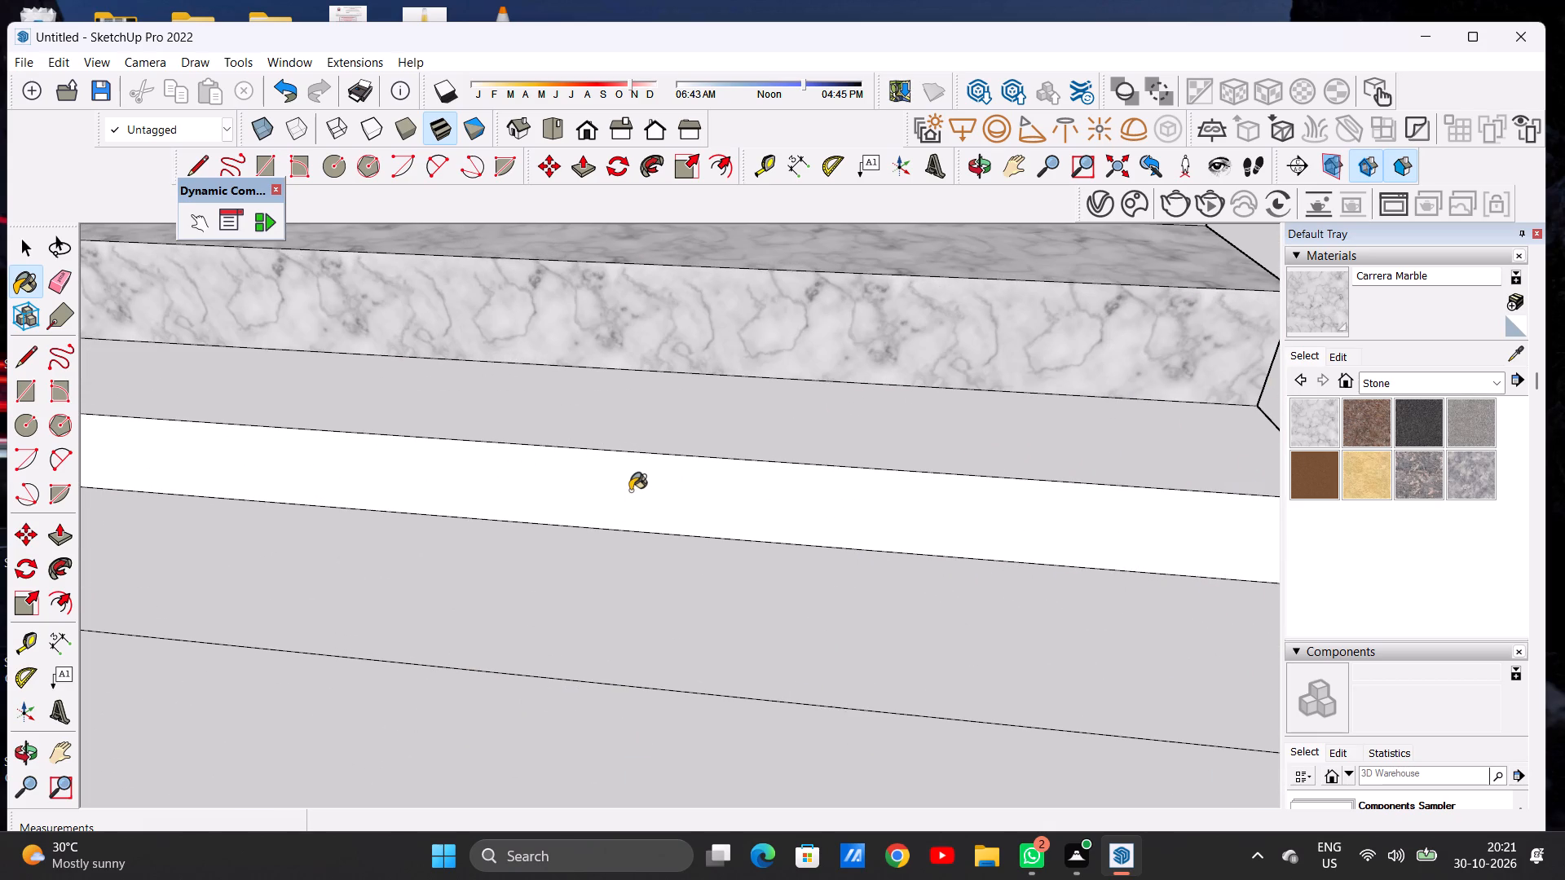
pyautogui.click(630, 491)
pyautogui.click(657, 432)
# Paint the two floor strips at the foot of the entrance steps with Carrera Marble.
pyautogui.scroll(-15, 659, 457)
pyautogui.moveTo(723, 441); pyautogui.dragTo(410, 487, button='middle')
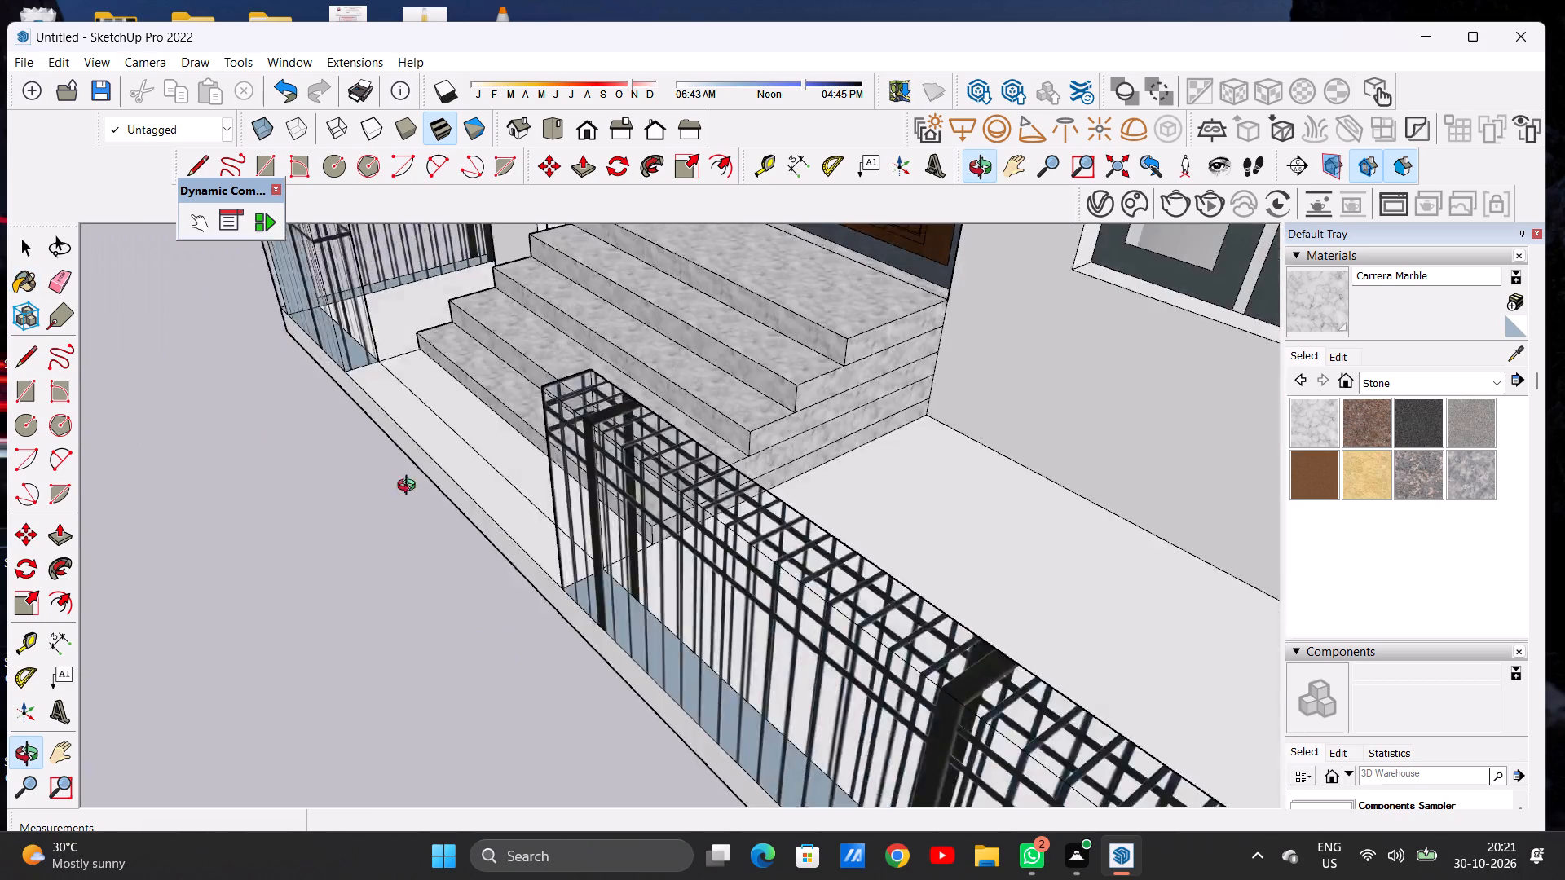
pyautogui.moveTo(410, 487); pyautogui.dragTo(593, 526, button='middle')
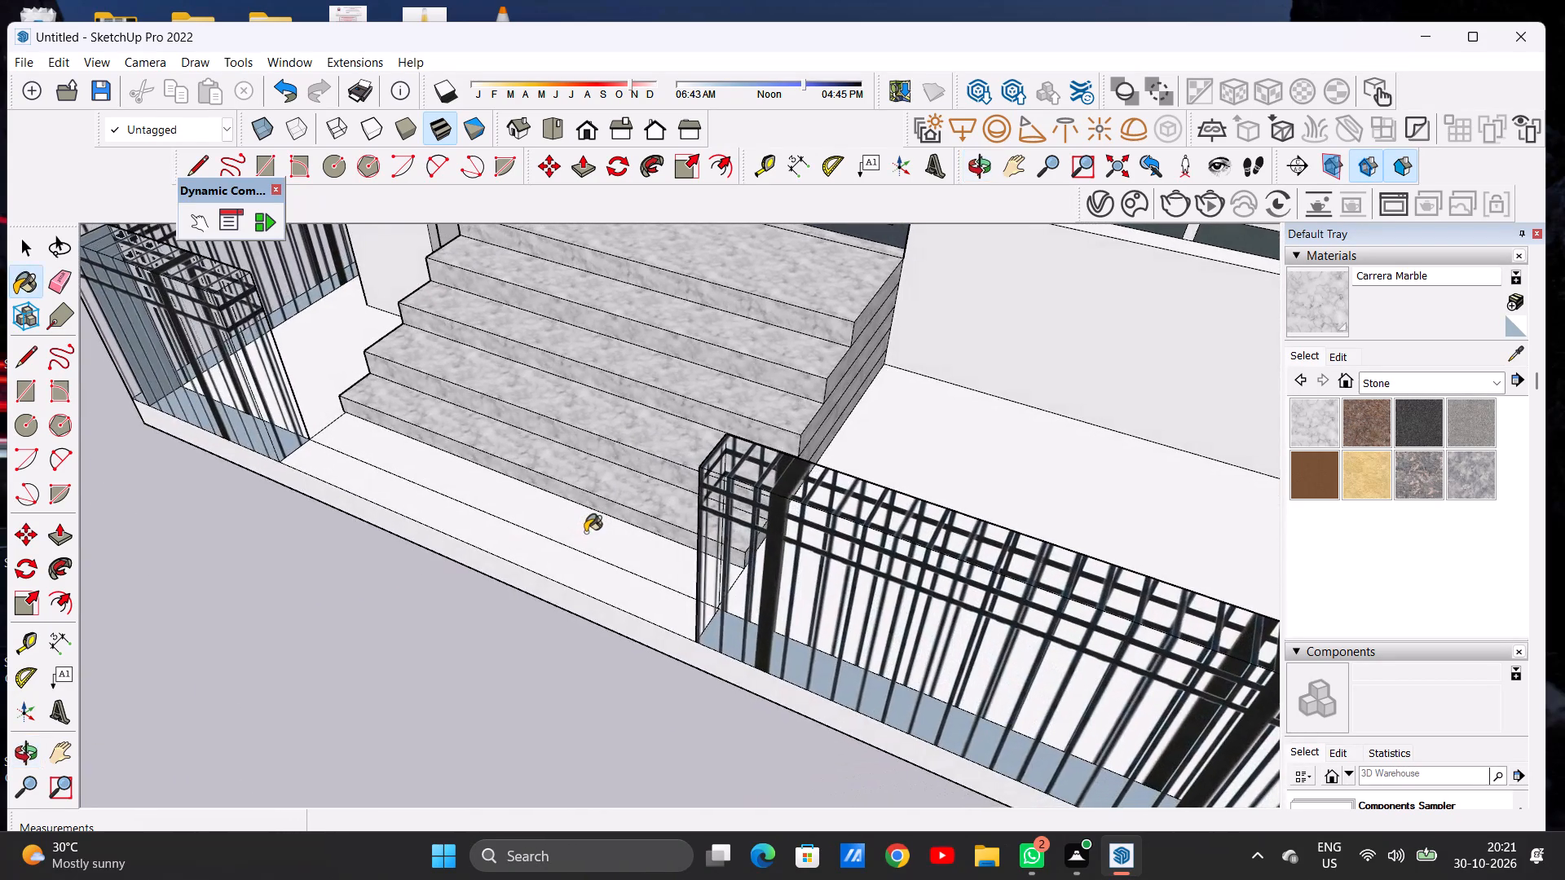
pyautogui.scroll(7, 584, 535)
pyautogui.click(584, 535)
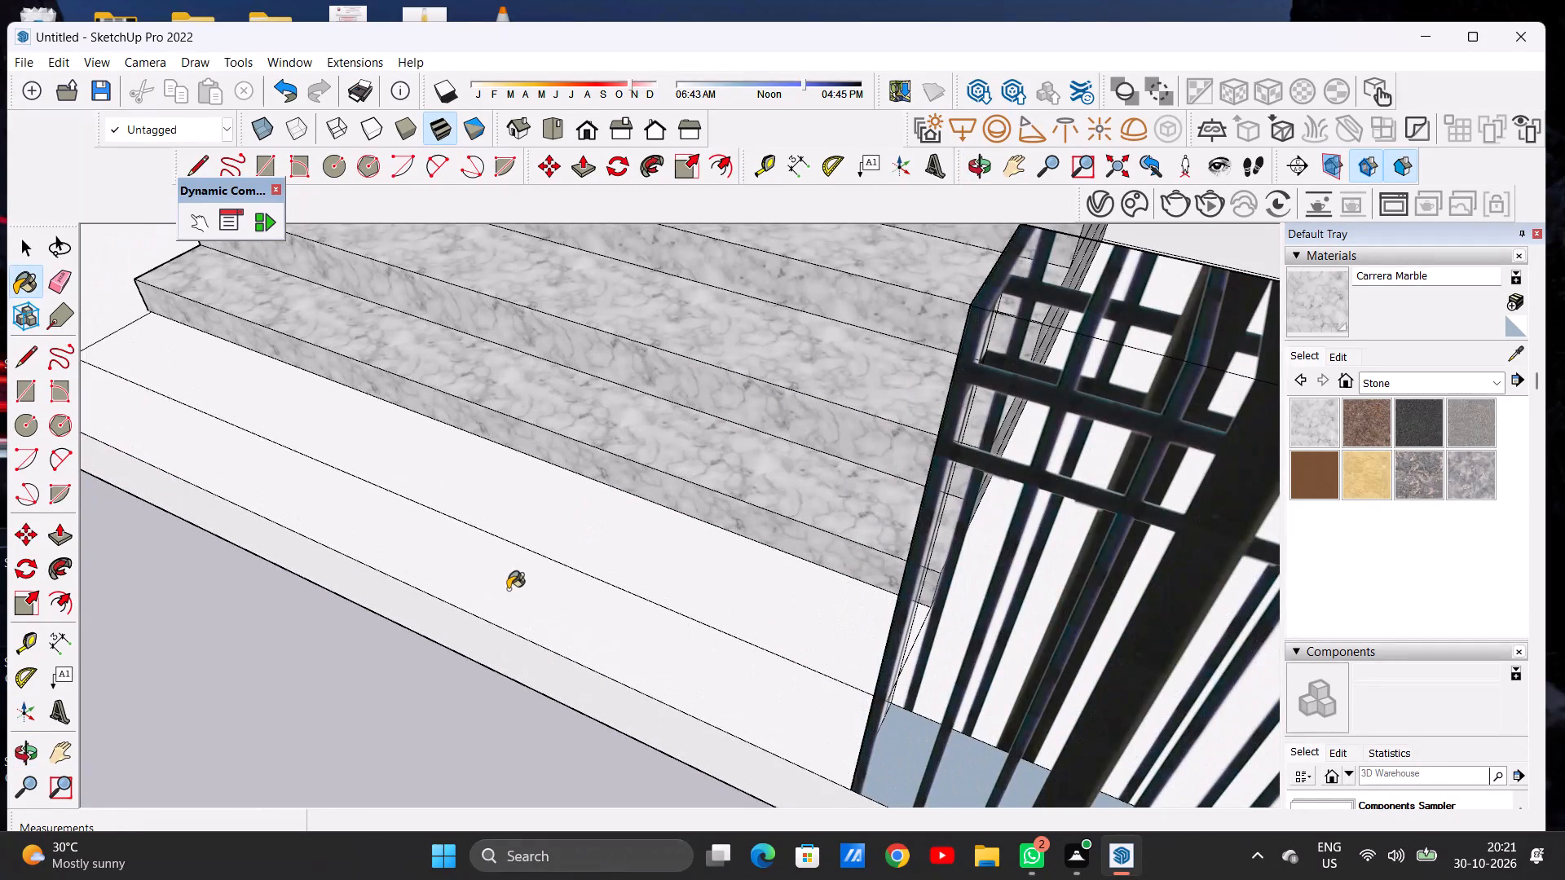
pyautogui.click(508, 589)
# Paint the front edge face of the base slab below the fence with Carrera Marble.
pyautogui.scroll(-9, 528, 565)
pyautogui.scroll(1, 528, 565)
pyautogui.scroll(-5, 544, 542)
pyautogui.moveTo(521, 592); pyautogui.dragTo(587, 498, button='middle')
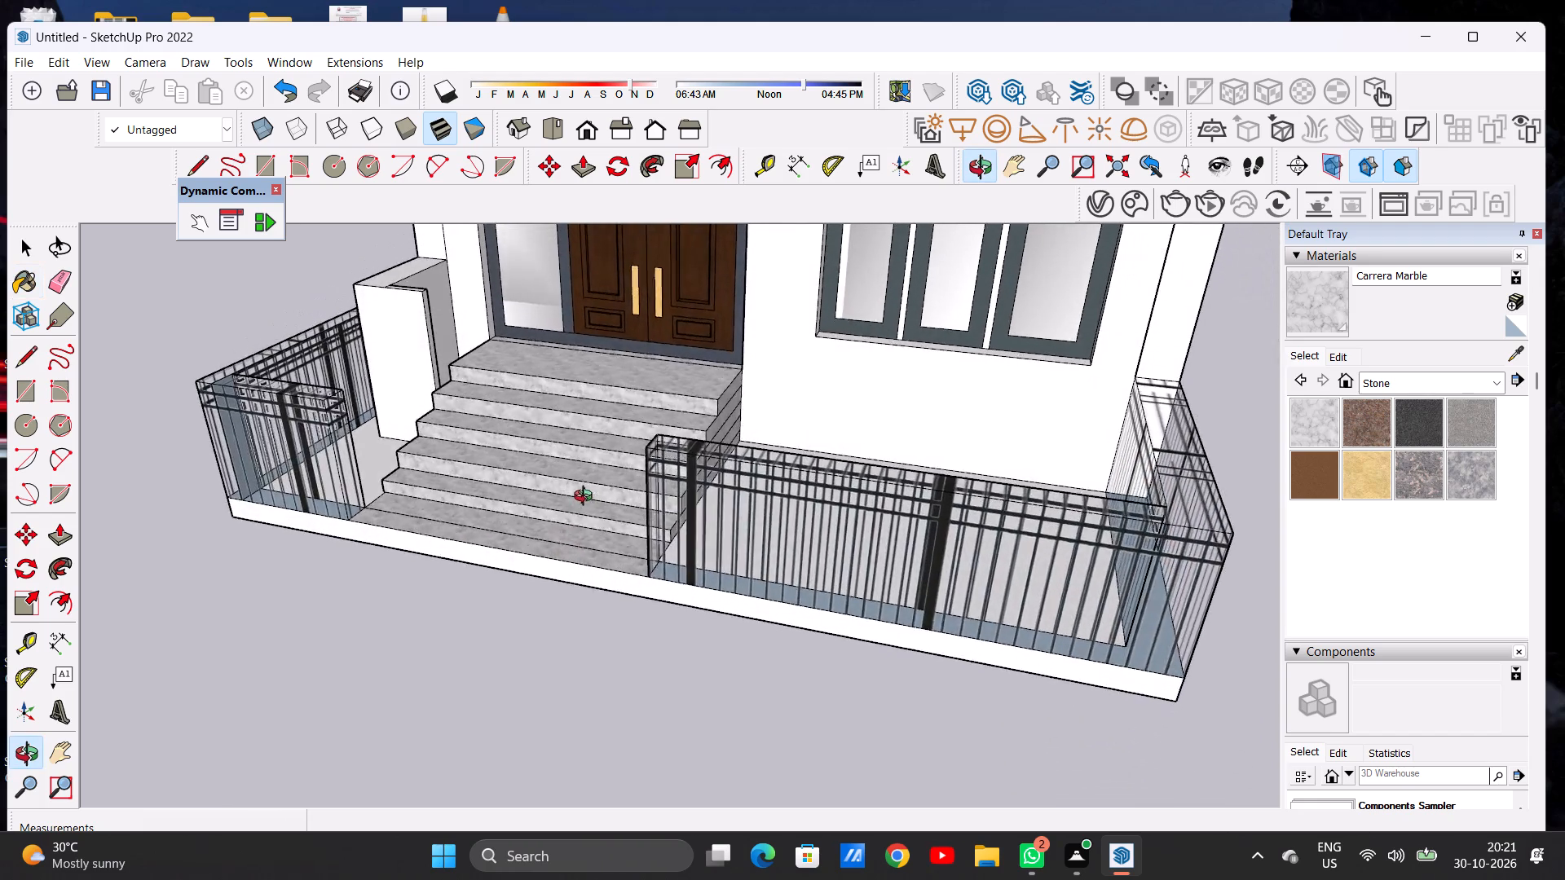
pyautogui.moveTo(587, 498); pyautogui.dragTo(717, 439, button='middle')
pyautogui.scroll(-6, 547, 477)
pyautogui.moveTo(519, 526); pyautogui.dragTo(544, 507, button='middle')
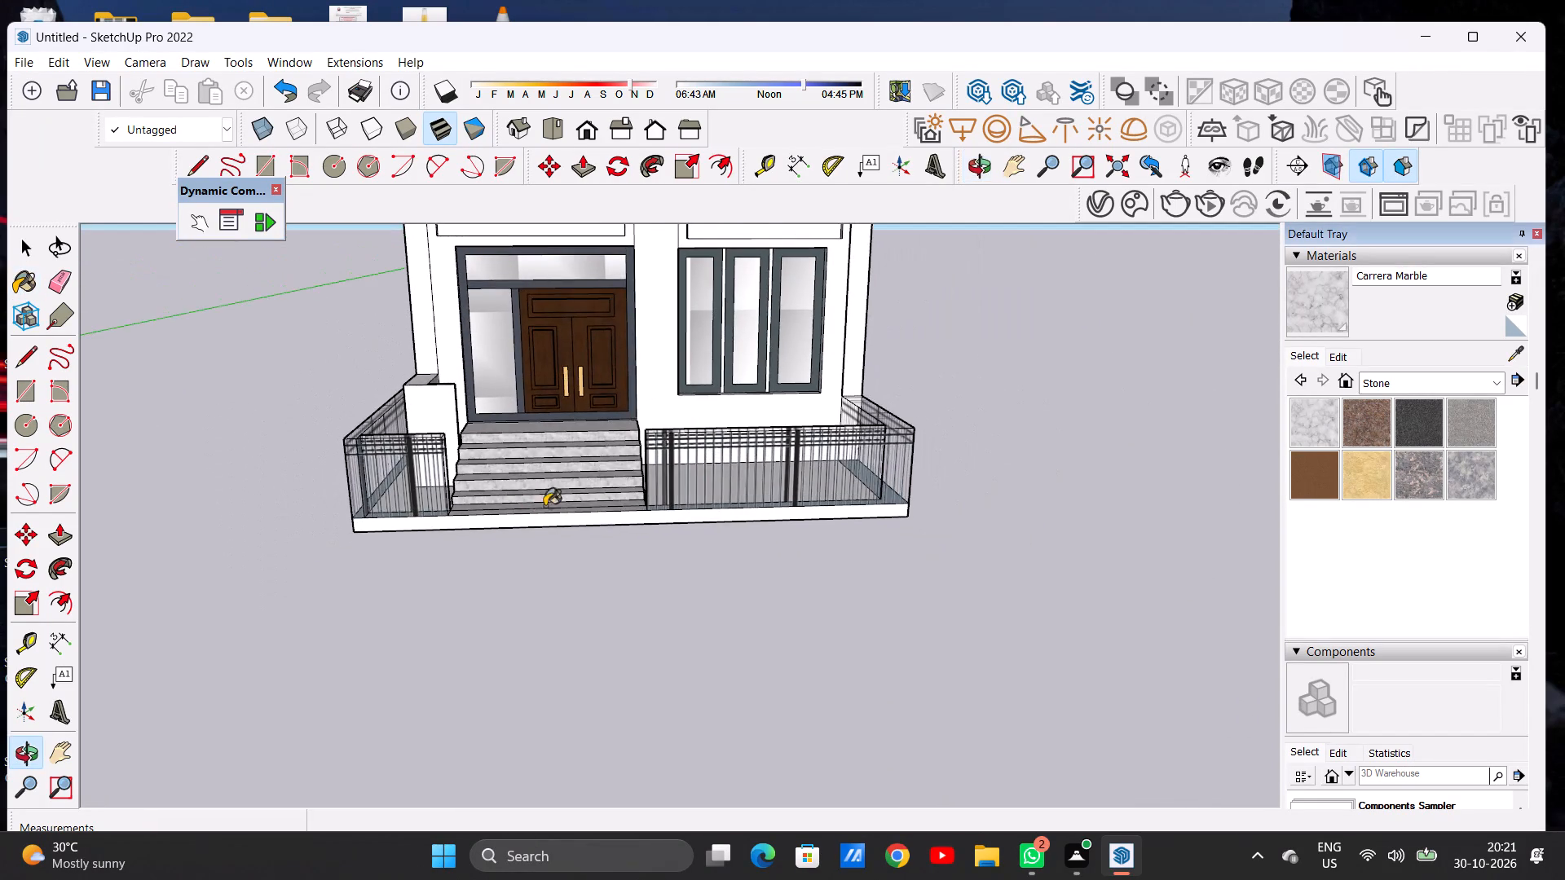
pyautogui.scroll(13, 621, 528)
pyautogui.click(648, 505)
# Examine the entrance steps from above and from both sides, including their end faces, and the building as a whole.
pyautogui.scroll(-9, 594, 505)
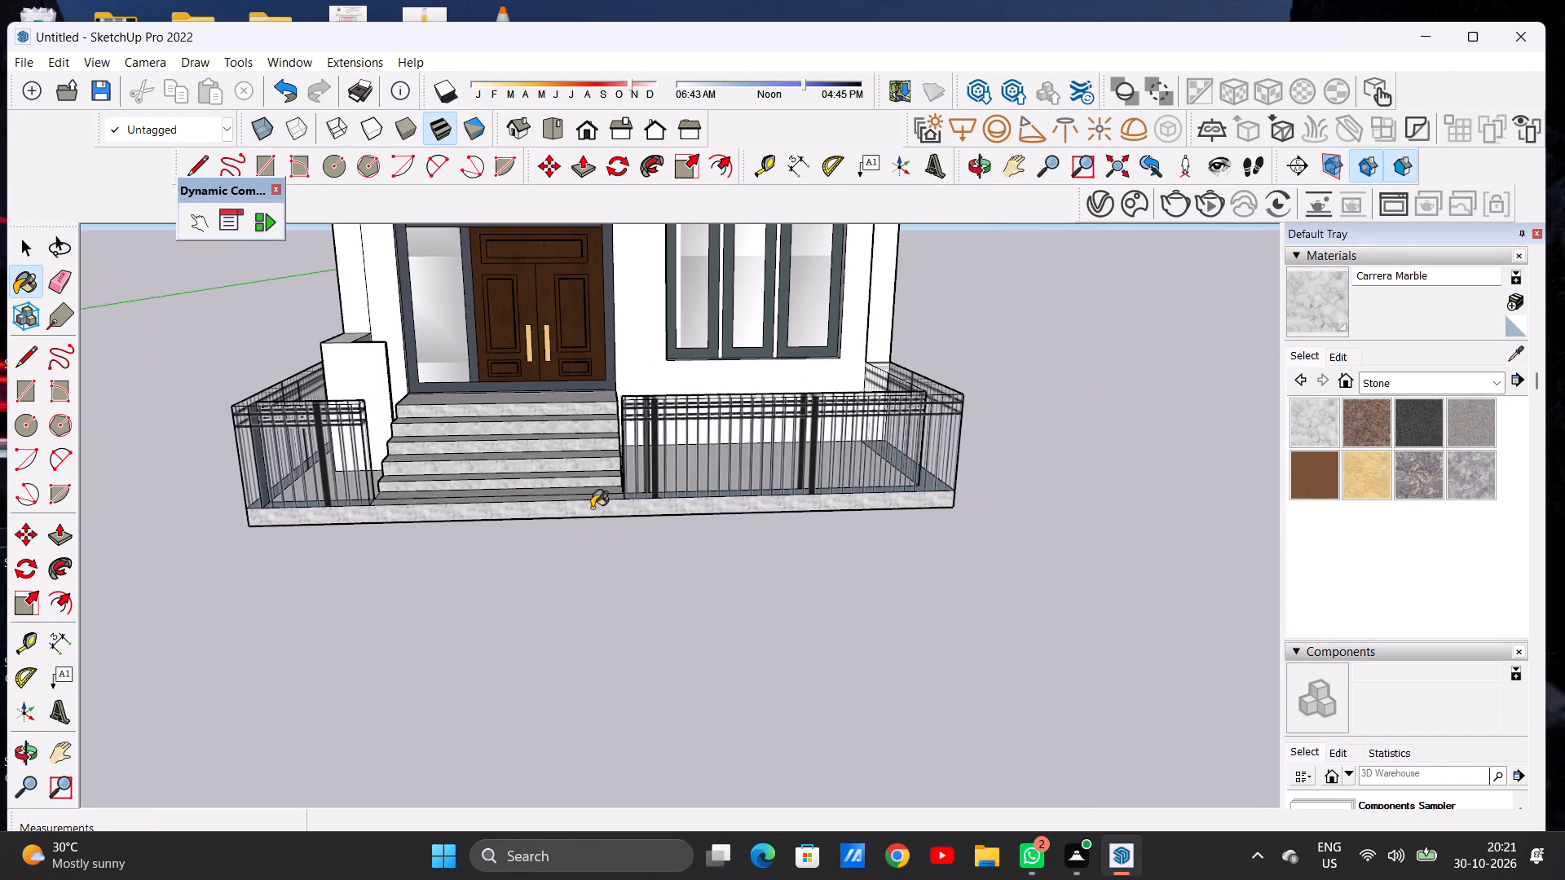
pyautogui.moveTo(584, 460); pyautogui.dragTo(540, 648, button='middle')
pyautogui.scroll(8, 527, 508)
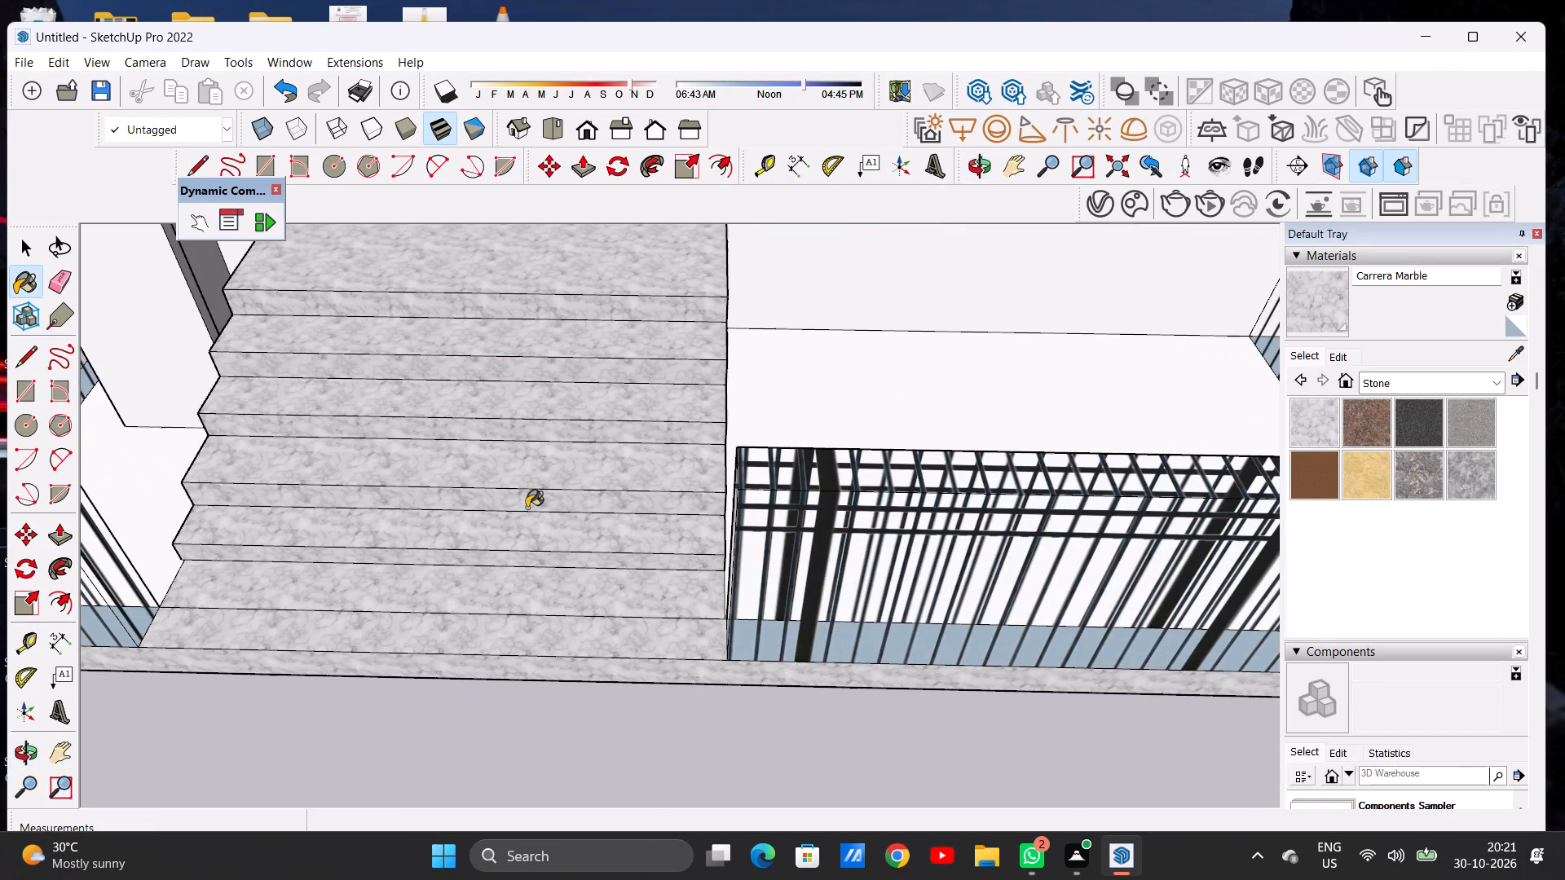
pyautogui.press('space')
pyautogui.scroll(-6, 564, 429)
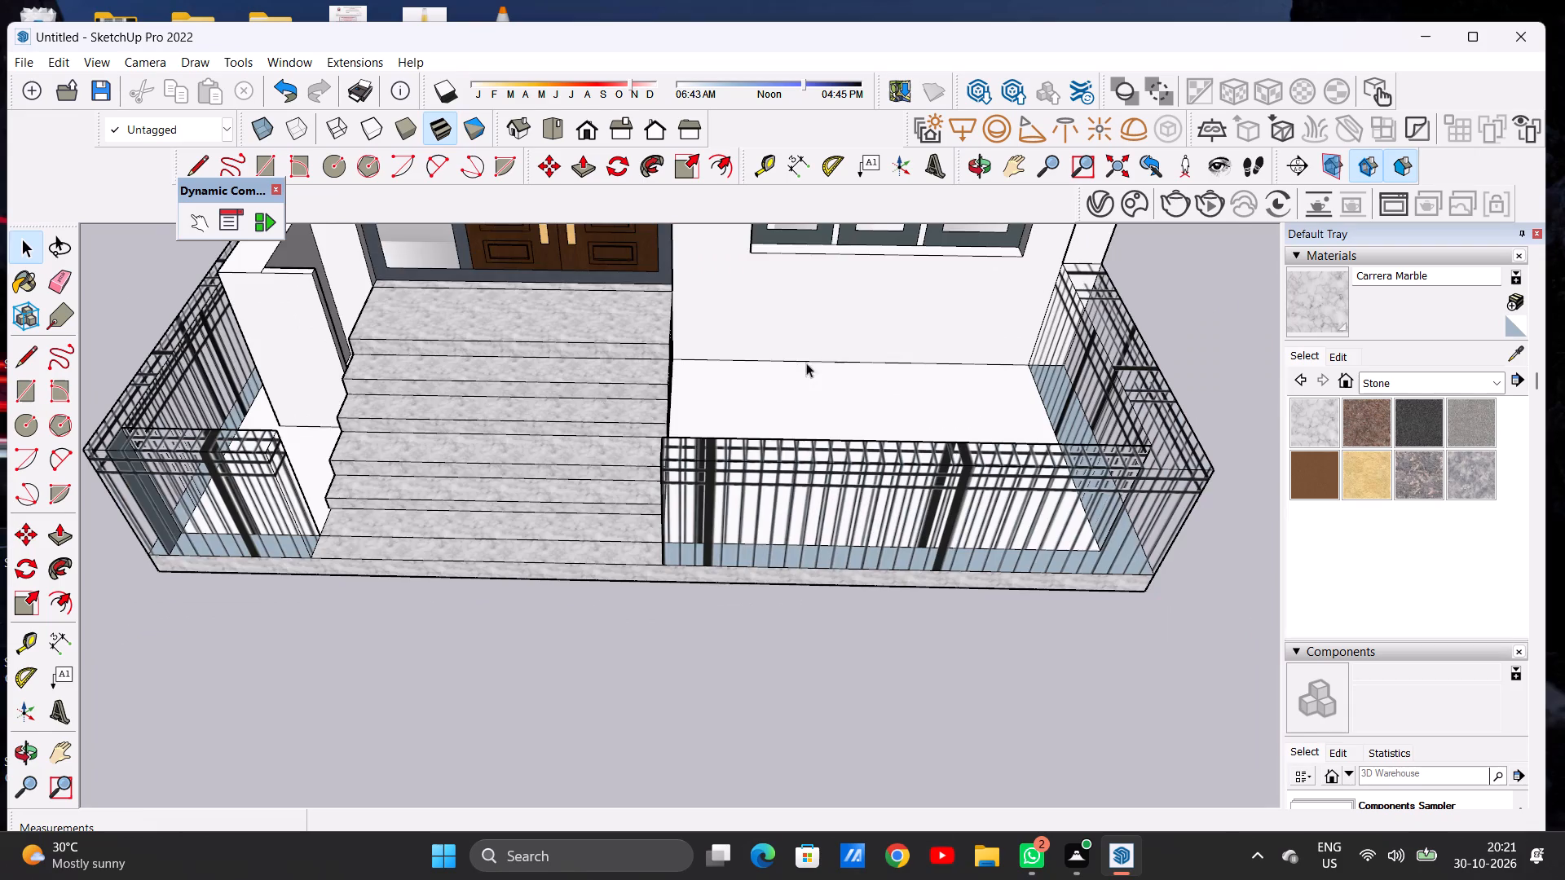
pyautogui.moveTo(806, 362); pyautogui.dragTo(927, 304, button='middle')
pyautogui.moveTo(323, 435); pyautogui.dragTo(458, 411, button='middle')
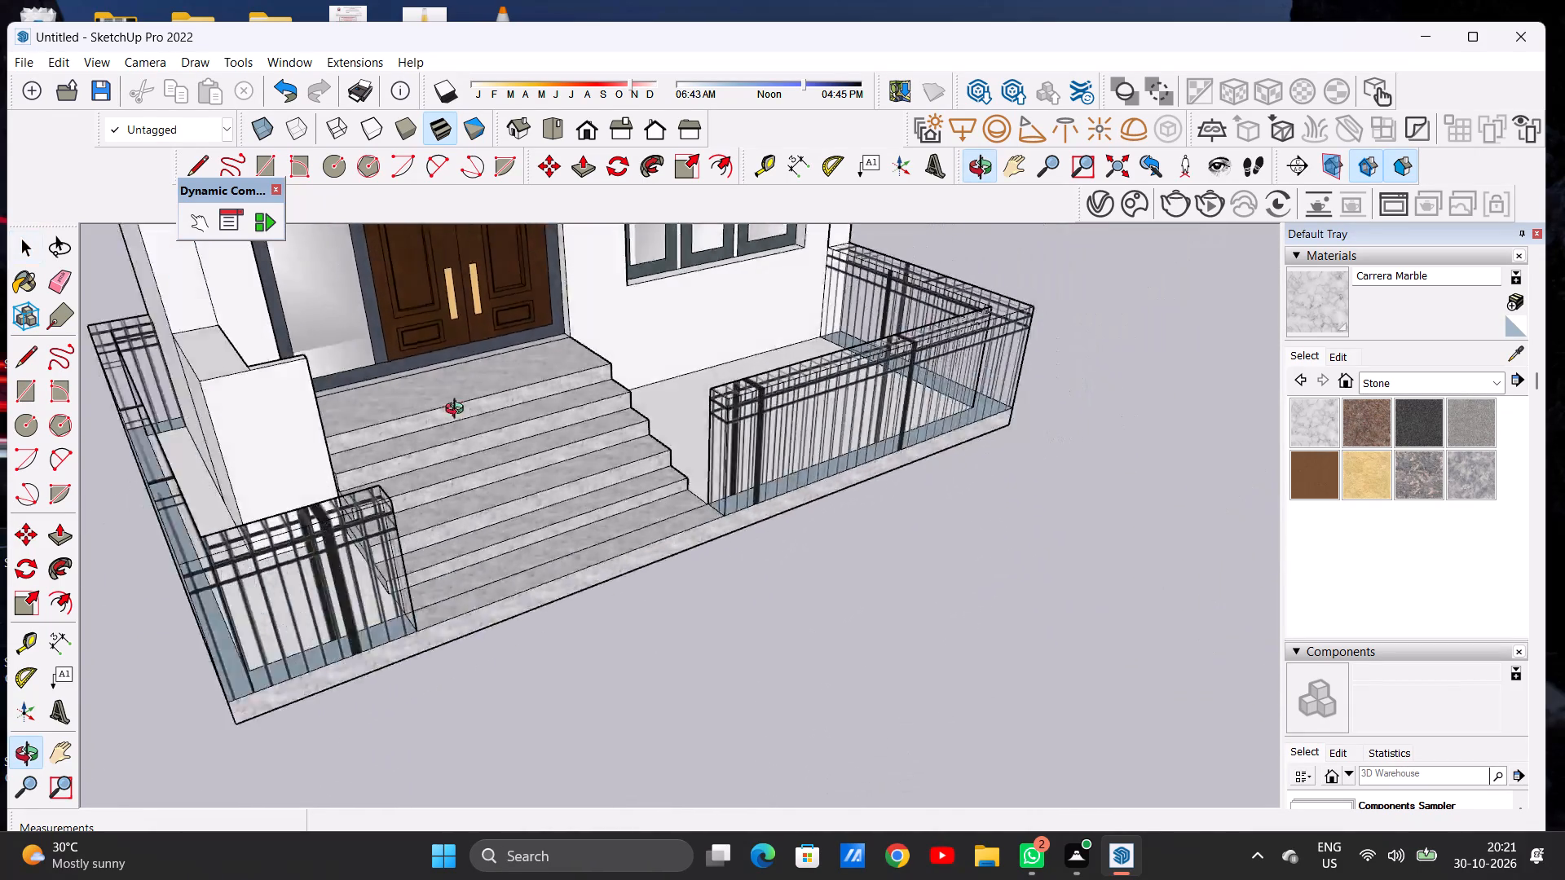
pyautogui.moveTo(458, 411); pyautogui.dragTo(743, 394, button='middle')
pyautogui.scroll(12, 578, 532)
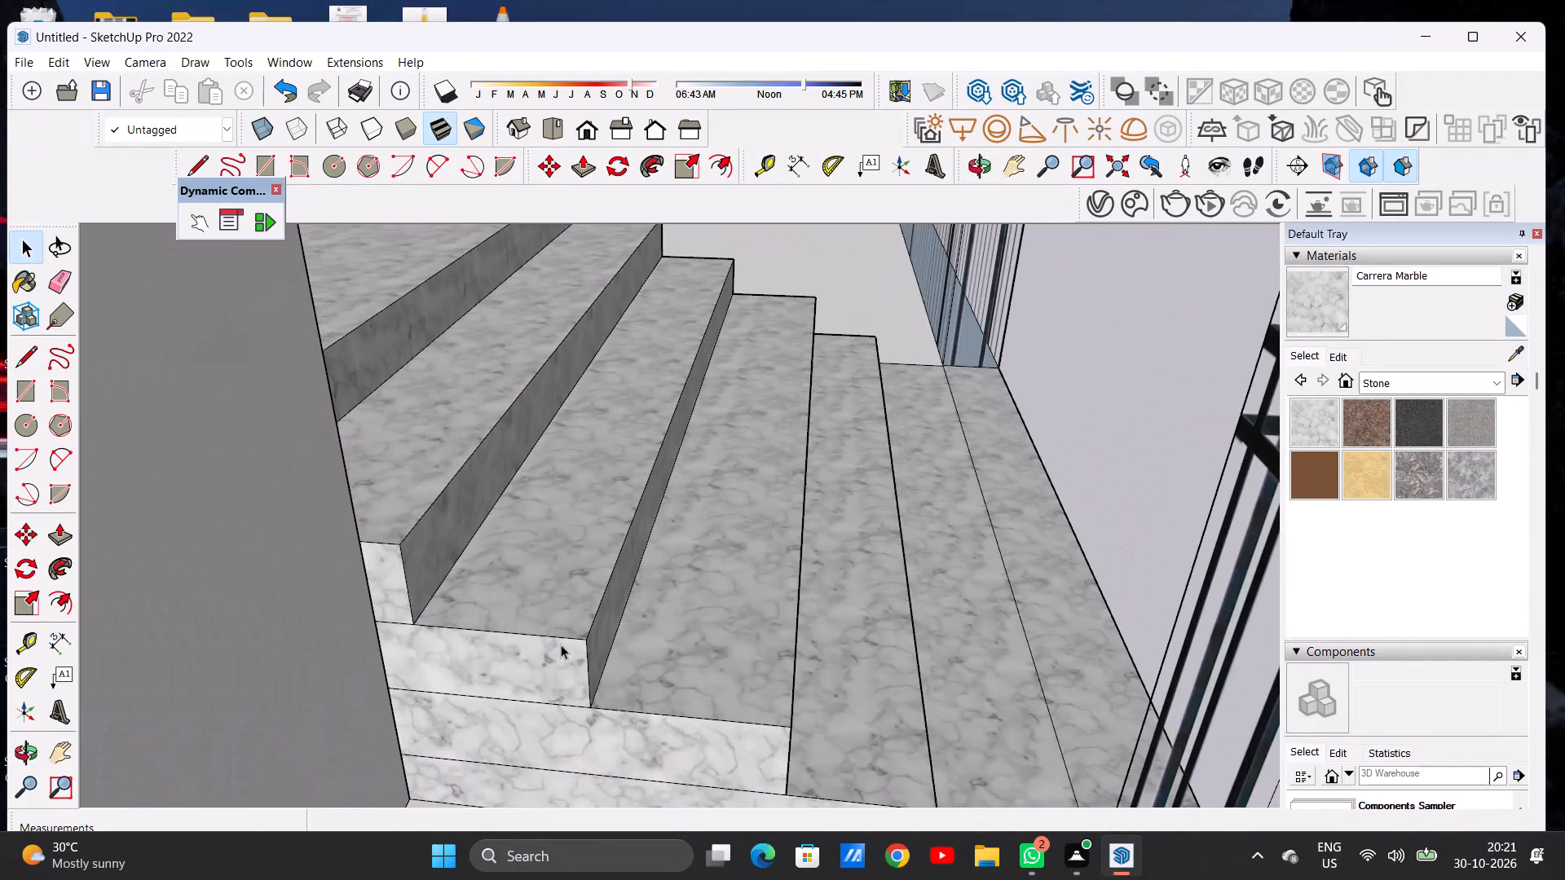
pyautogui.scroll(-20, 612, 478)
pyautogui.moveTo(797, 488); pyautogui.dragTo(722, 481, button='middle')
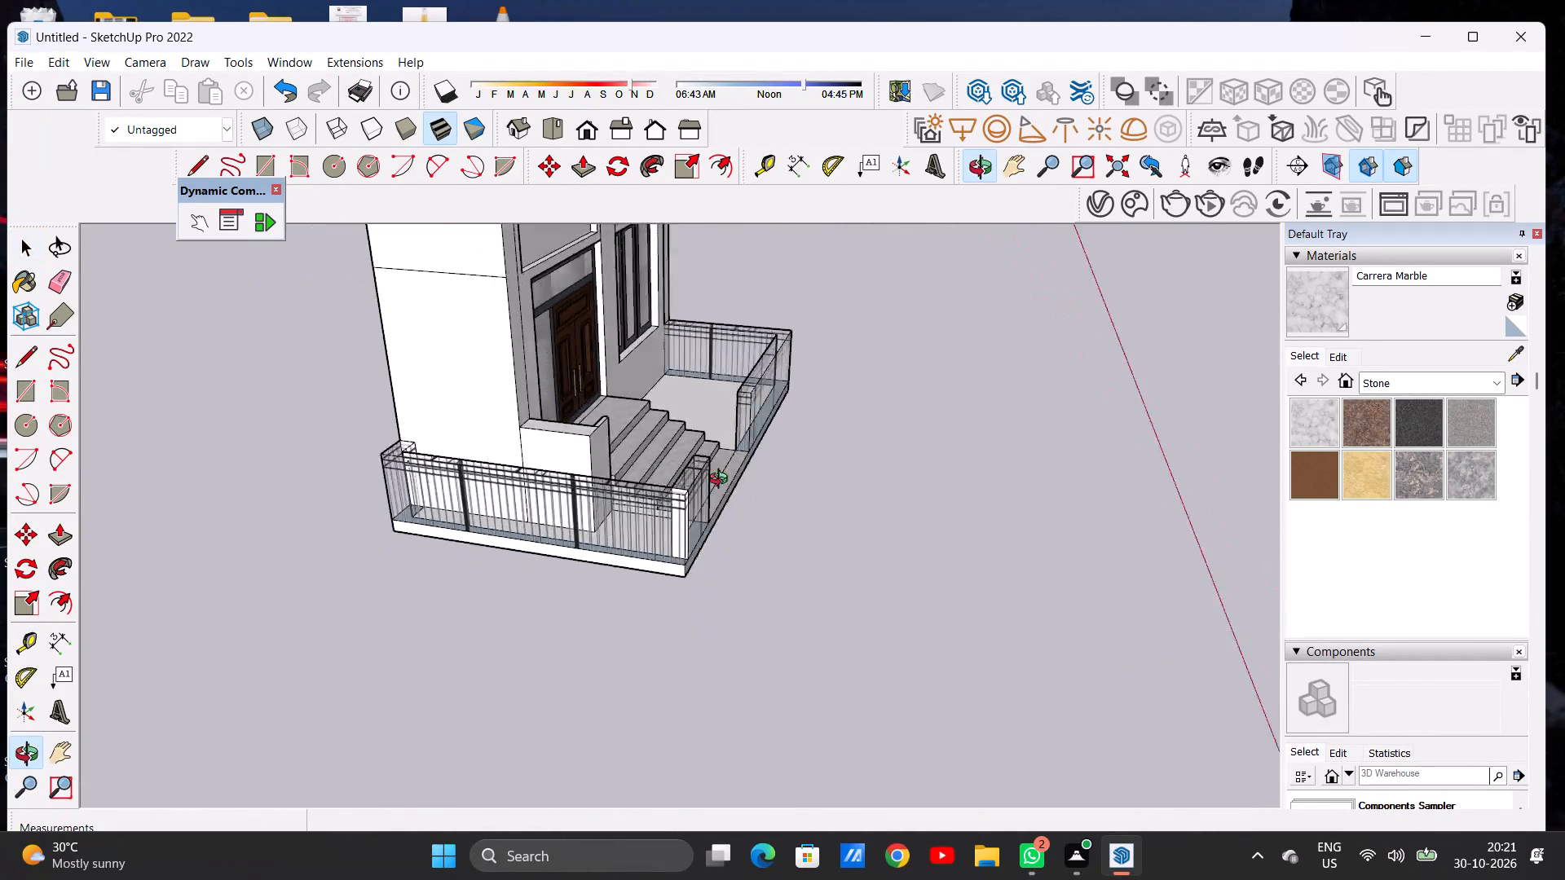
pyautogui.moveTo(722, 481); pyautogui.dragTo(447, 419, button='middle')
pyautogui.scroll(-6, 467, 504)
pyautogui.scroll(-13, 551, 536)
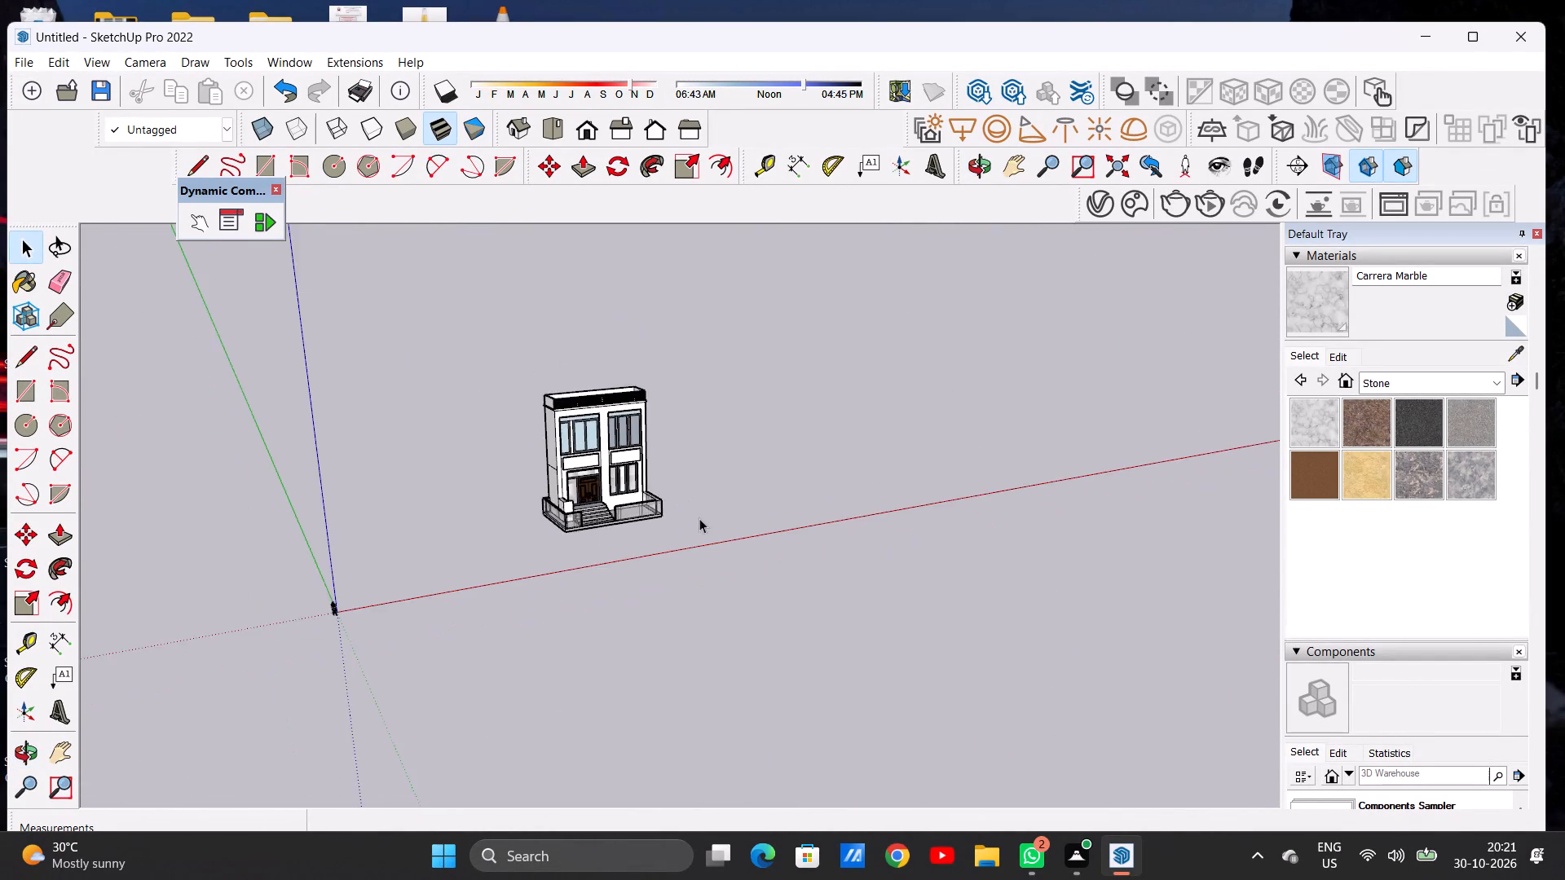
# Paint the two uppermost horizontal rails of the front roof railing with Granite Light Gray.
pyautogui.moveTo(719, 518); pyautogui.dragTo(476, 415, button='middle')
pyautogui.scroll(12, 641, 354)
pyautogui.scroll(-1, 649, 423)
pyautogui.scroll(2, 649, 425)
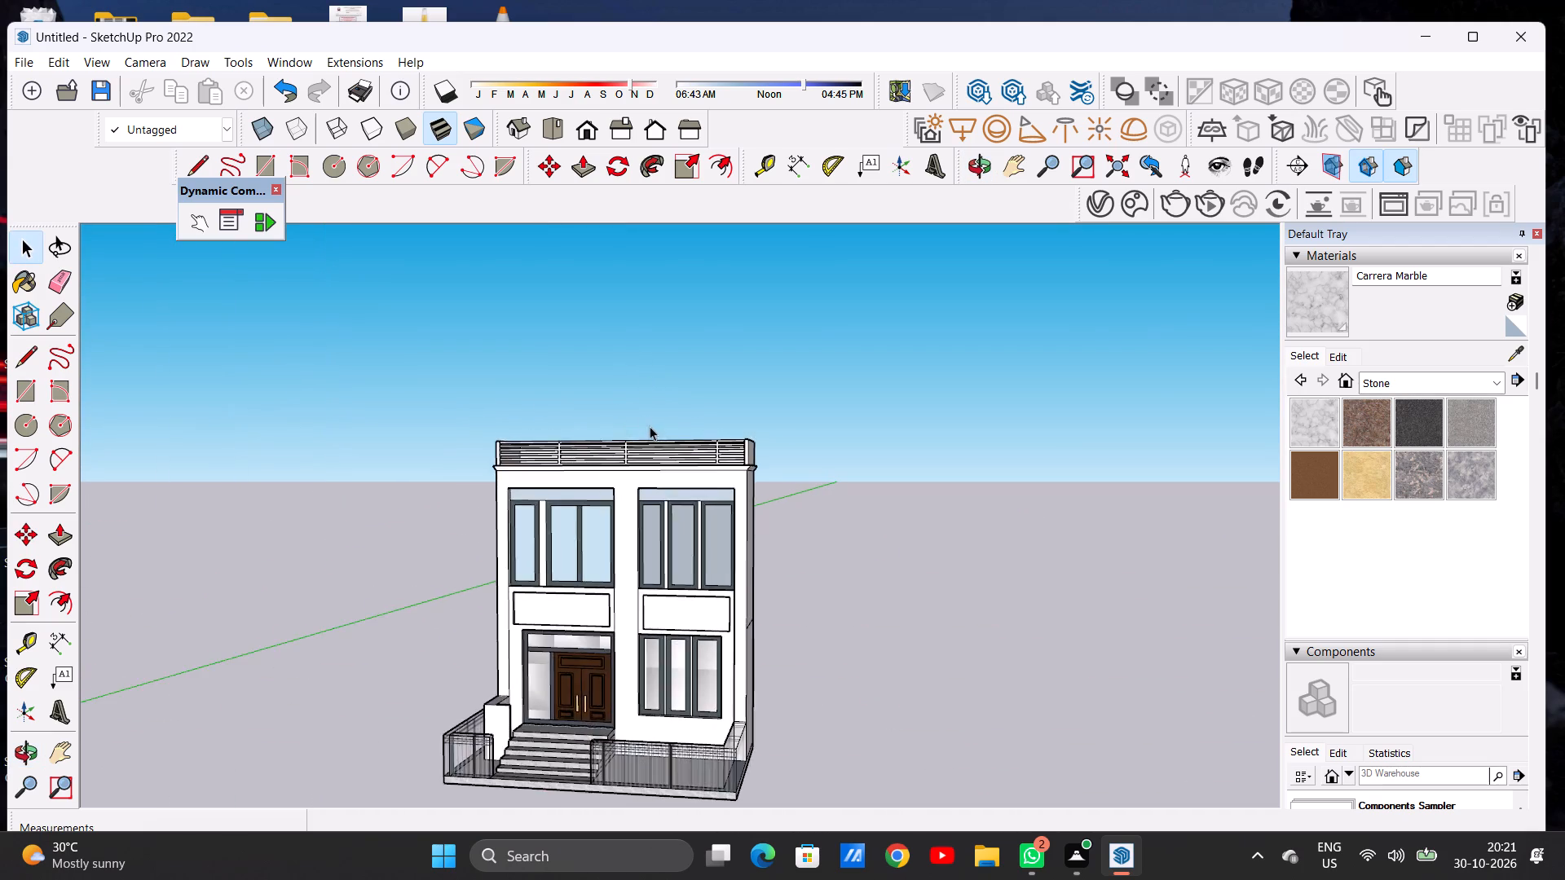
pyautogui.scroll(8, 690, 439)
pyautogui.scroll(-1, 709, 437)
pyautogui.scroll(12, 709, 437)
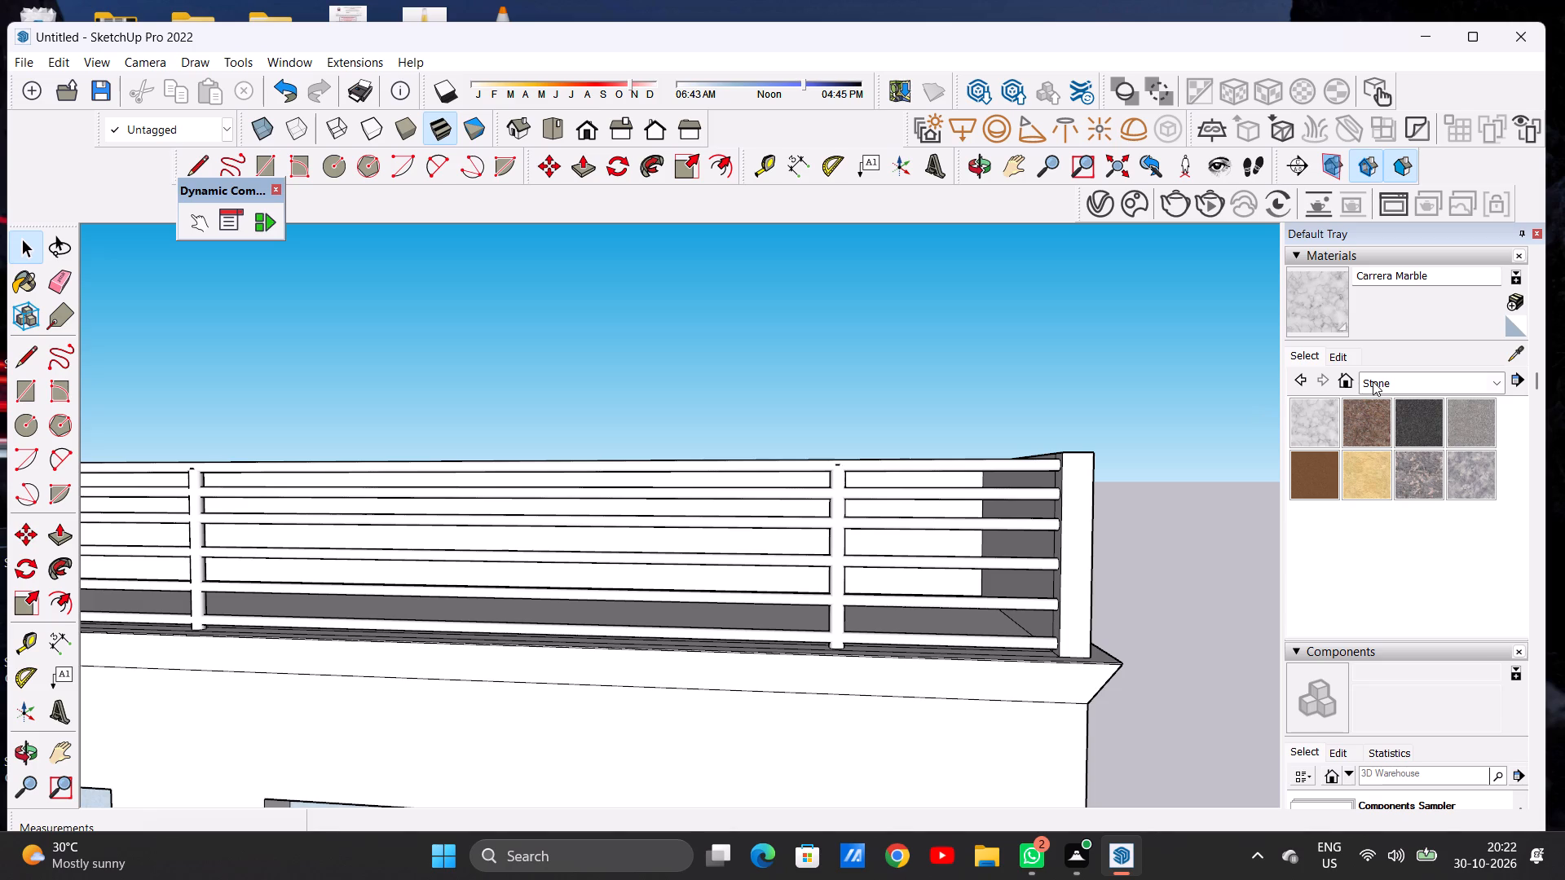
pyautogui.click(1466, 418)
pyautogui.scroll(1, 1056, 453)
pyautogui.scroll(-1, 1054, 454)
pyautogui.scroll(6, 1054, 455)
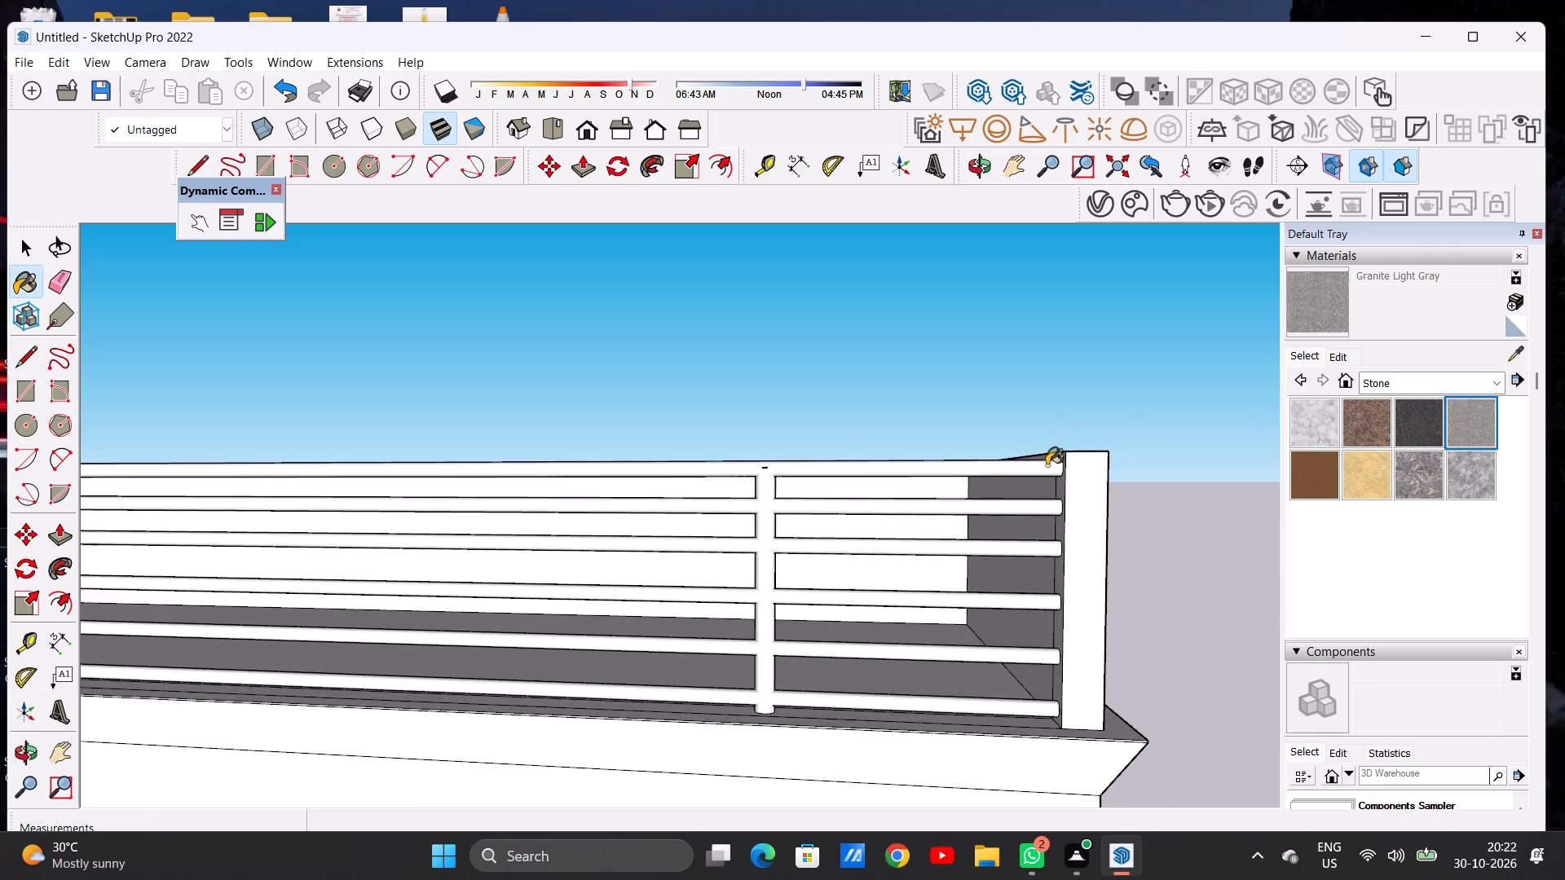
pyautogui.scroll(7, 1047, 465)
pyautogui.click(1039, 465)
pyautogui.scroll(-12, 1039, 465)
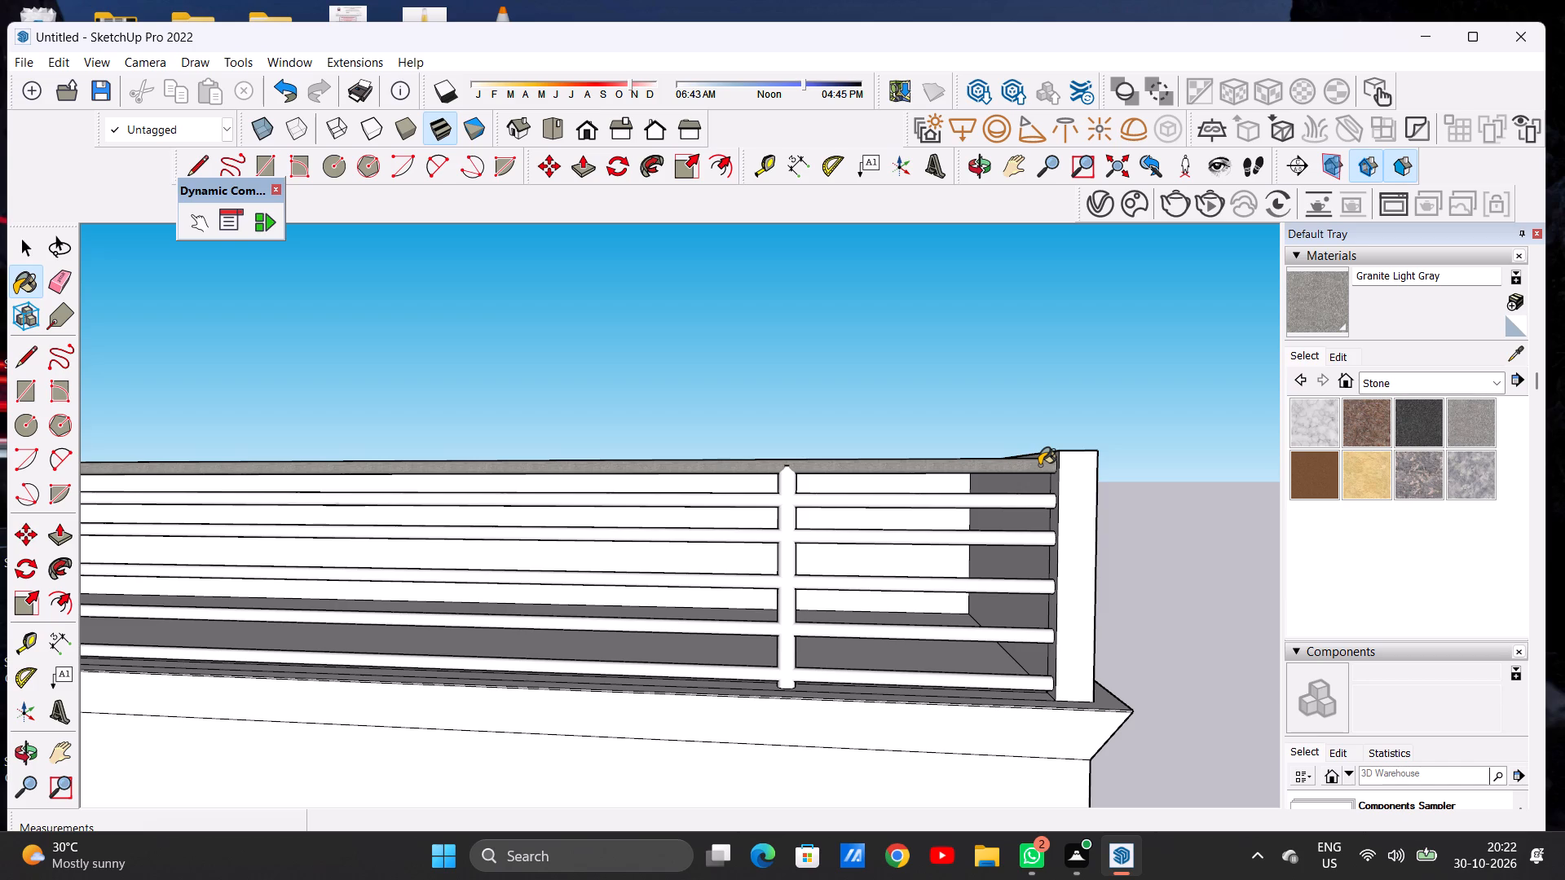
pyautogui.scroll(5, 893, 526)
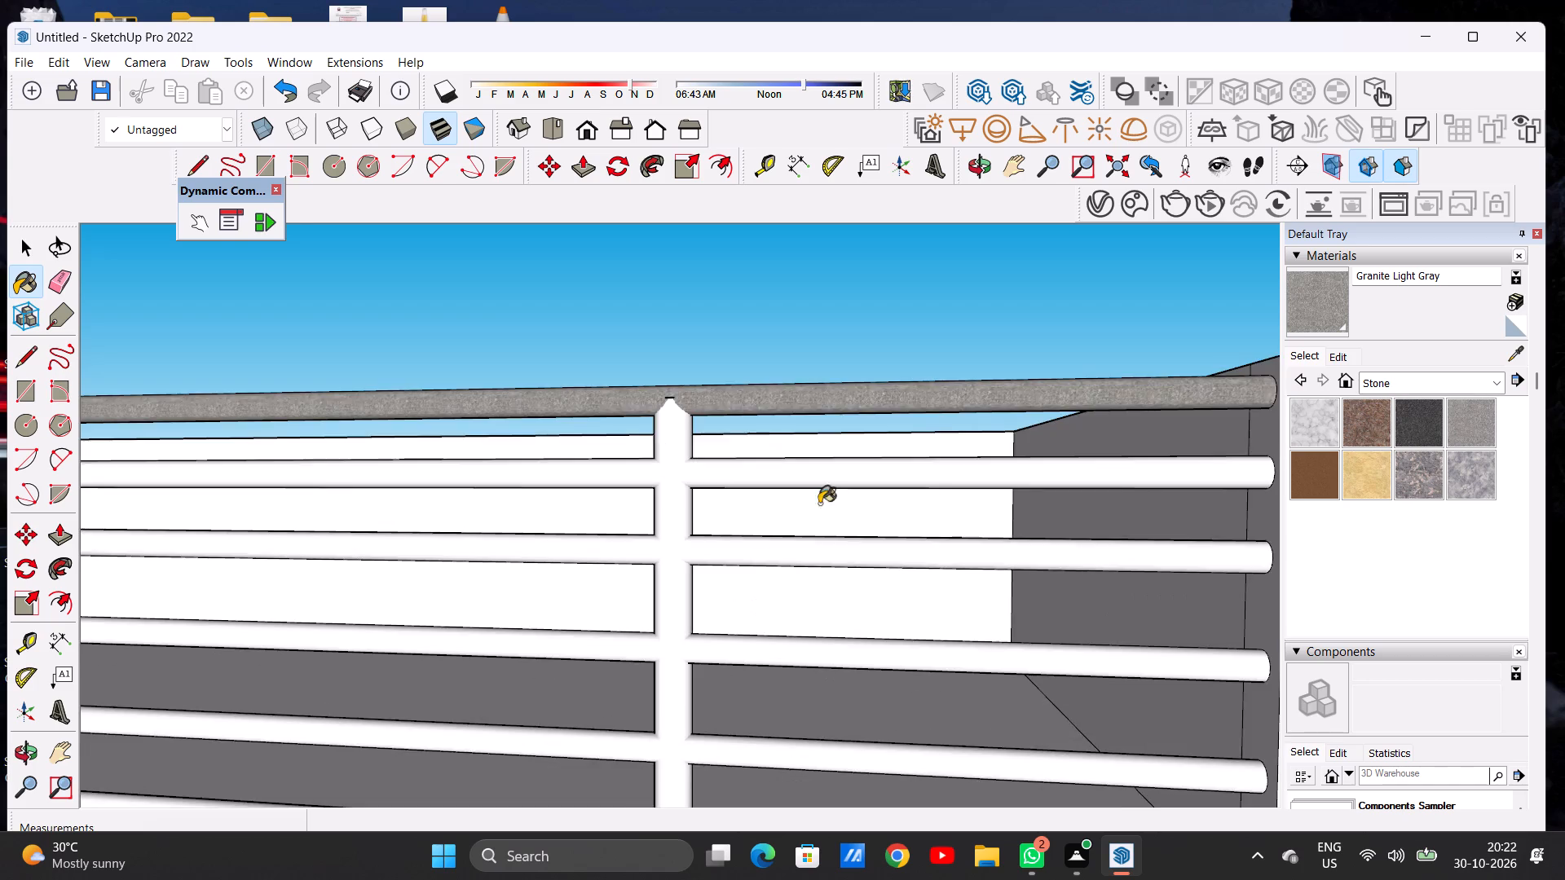
pyautogui.scroll(5, 787, 481)
pyautogui.click(757, 451)
# Paint the third and fourth horizontal rails from the top of the roof railing with Granite Light Gray.
pyautogui.scroll(-4, 835, 457)
pyautogui.scroll(-12, 916, 433)
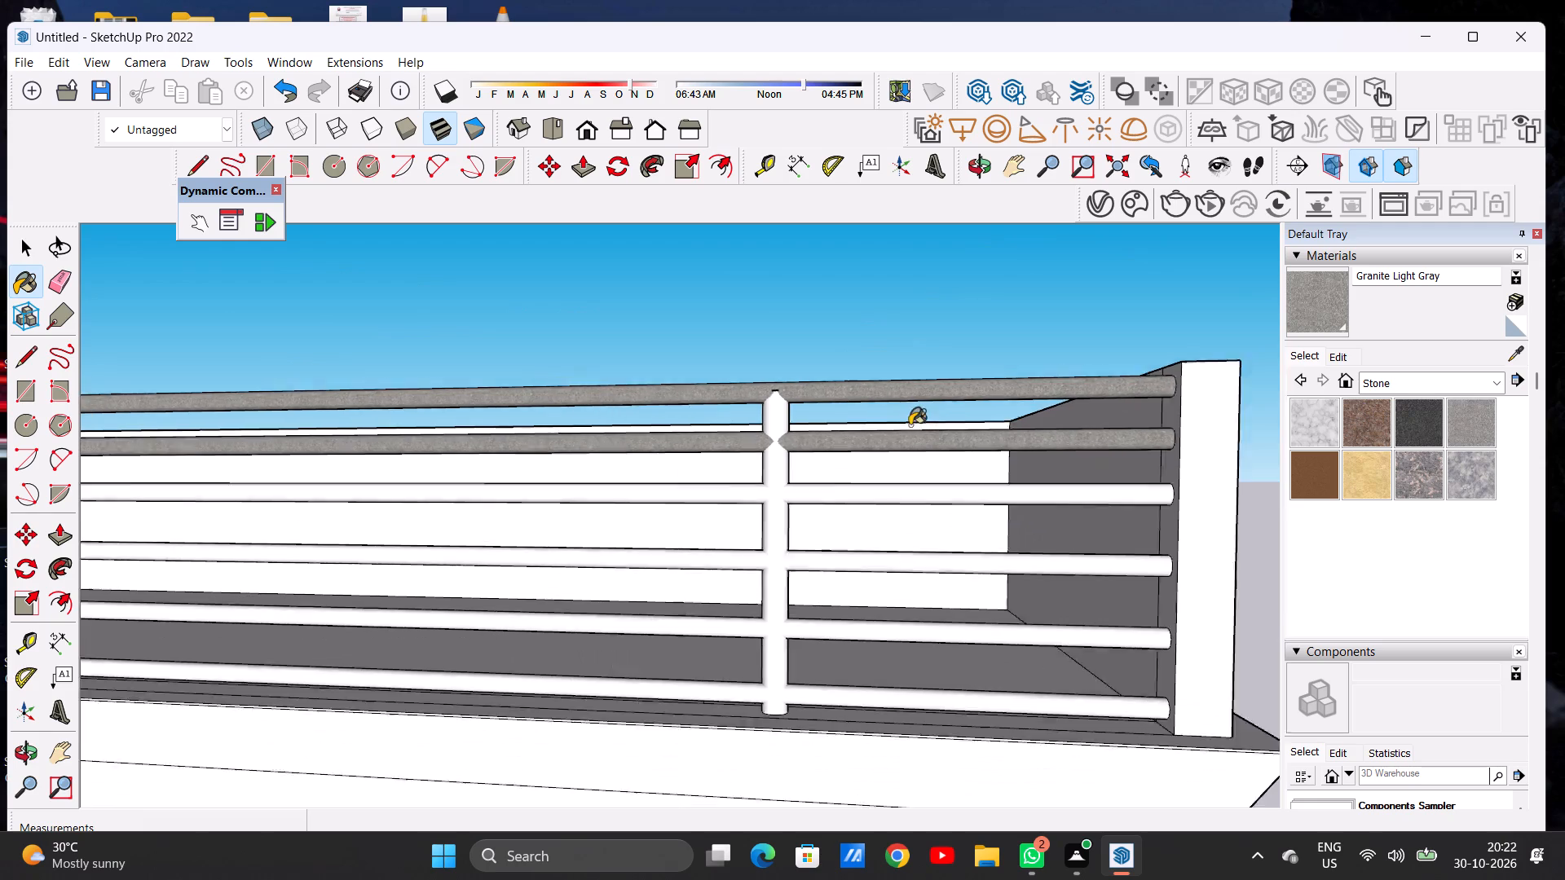
pyautogui.scroll(-2, 910, 425)
pyautogui.scroll(10, 831, 459)
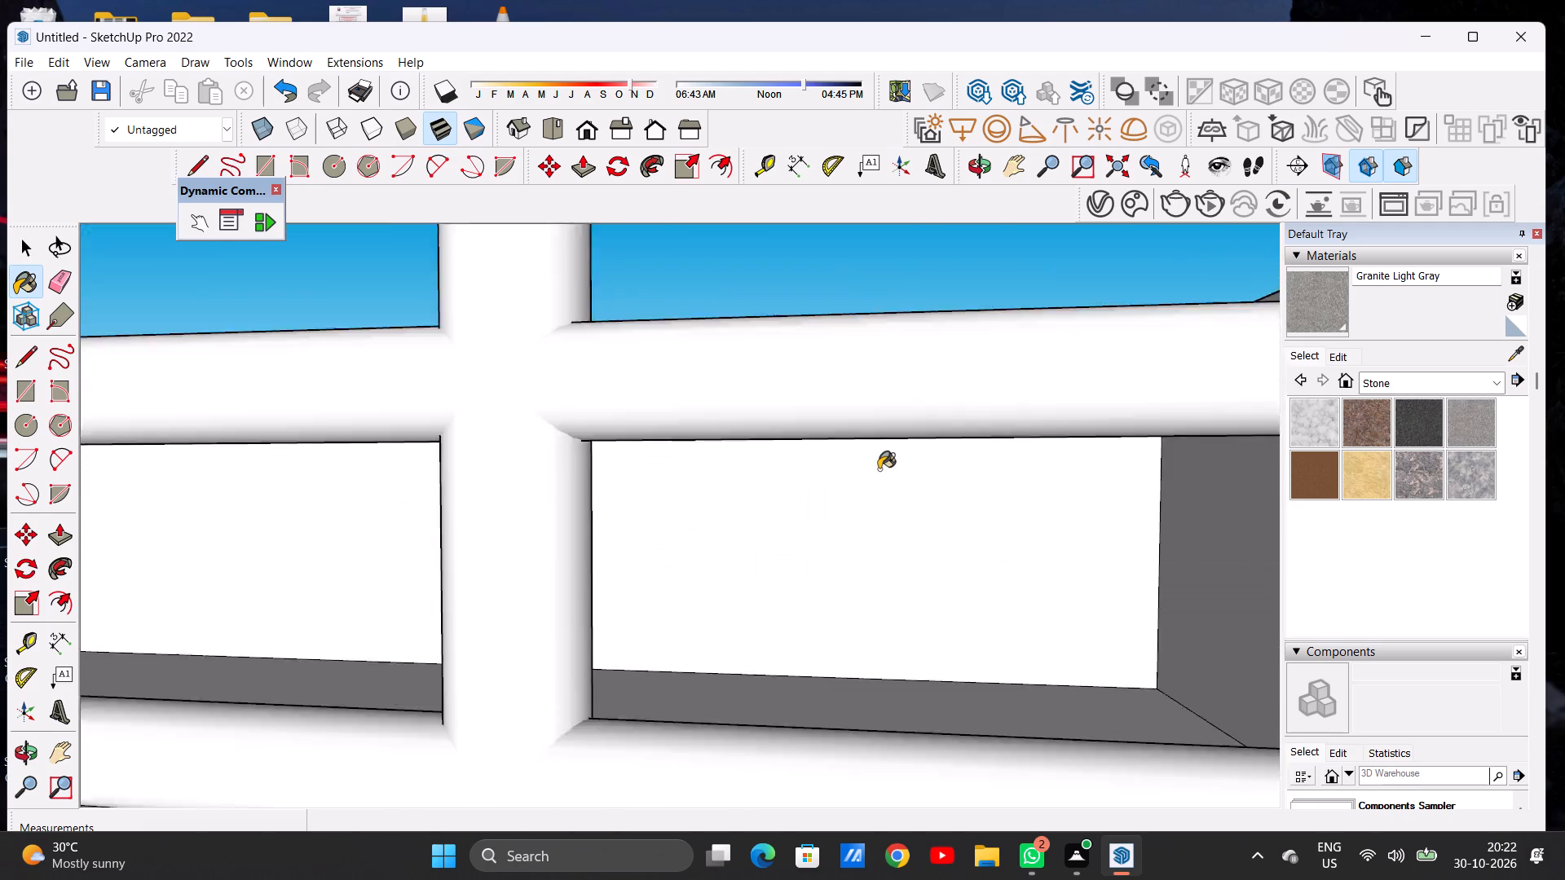
pyautogui.scroll(4, 879, 469)
pyautogui.scroll(-6, 879, 469)
pyautogui.click(866, 427)
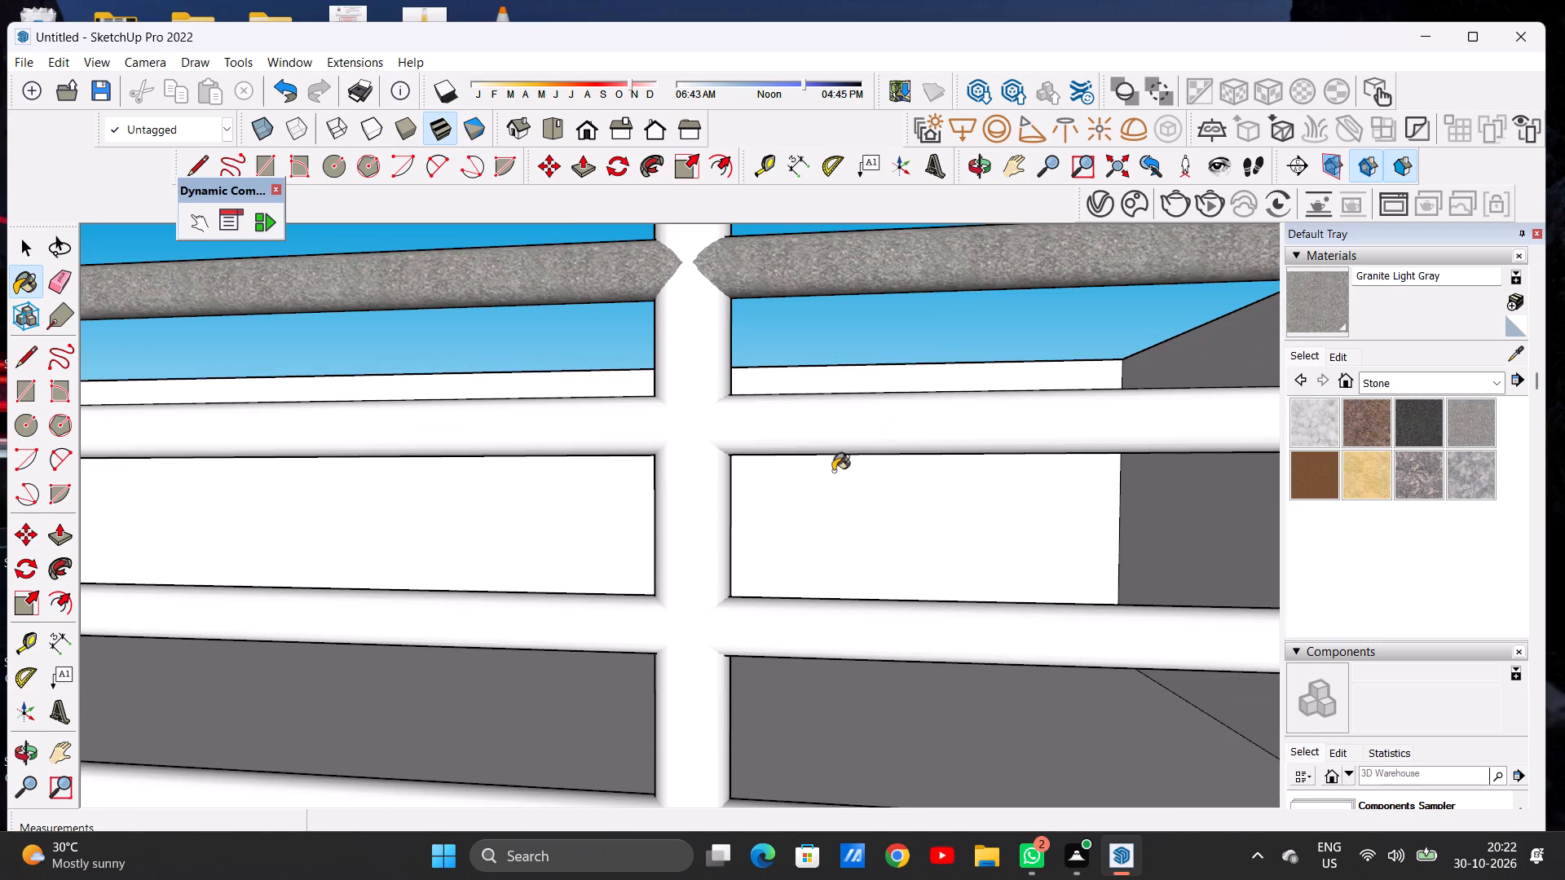
pyautogui.click(796, 614)
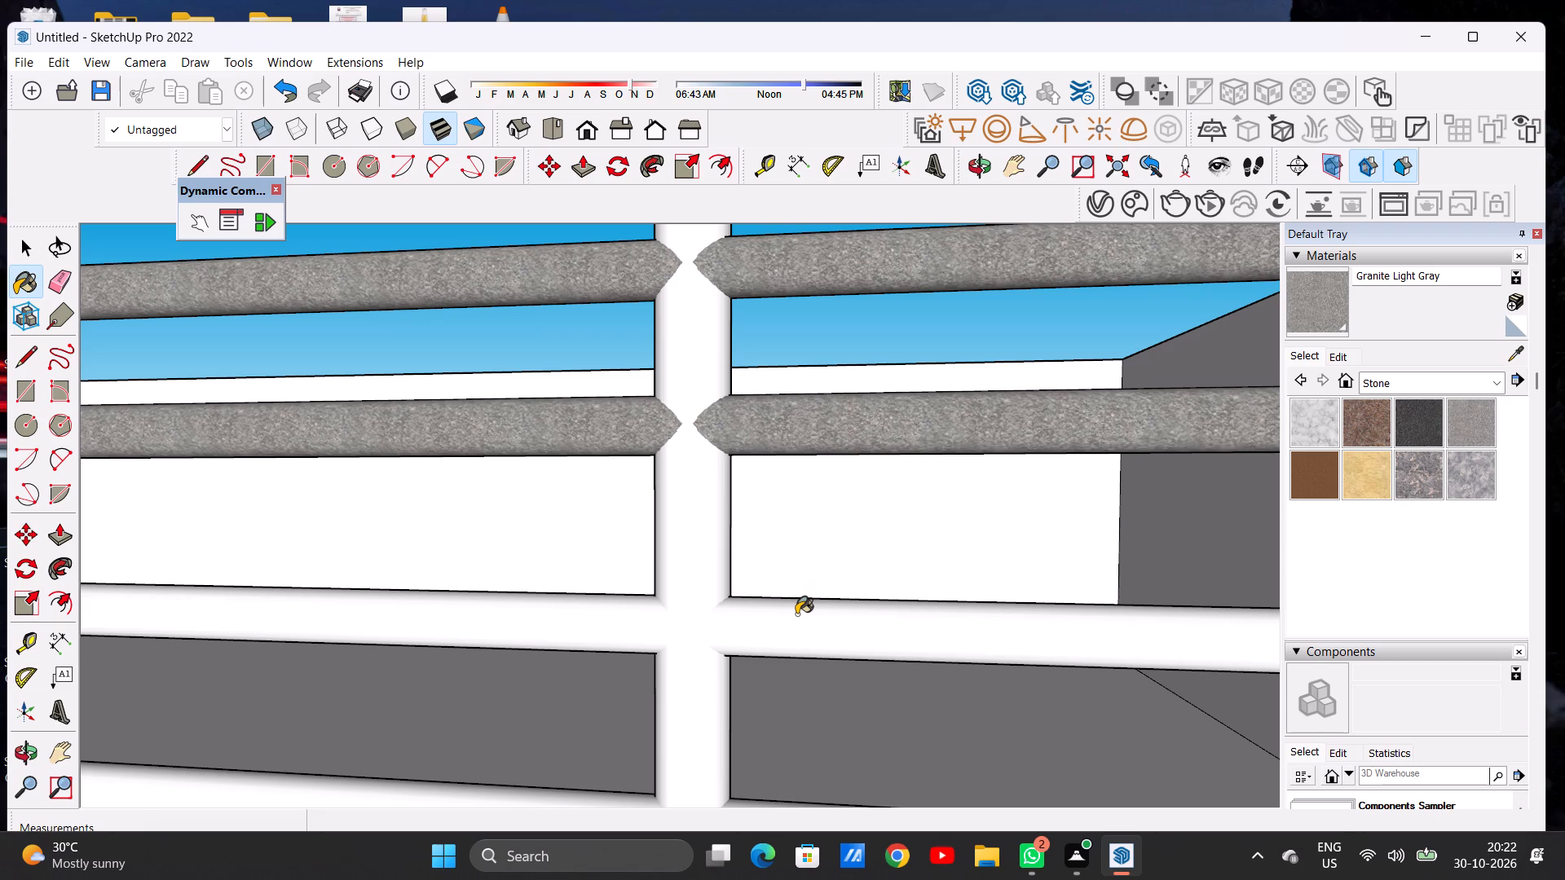
# Paint the two lowest horizontal rails of the roof railing with Granite Light Gray.
pyautogui.scroll(-14, 743, 587)
pyautogui.scroll(1, 733, 496)
pyautogui.scroll(-1, 732, 502)
pyautogui.scroll(3, 716, 607)
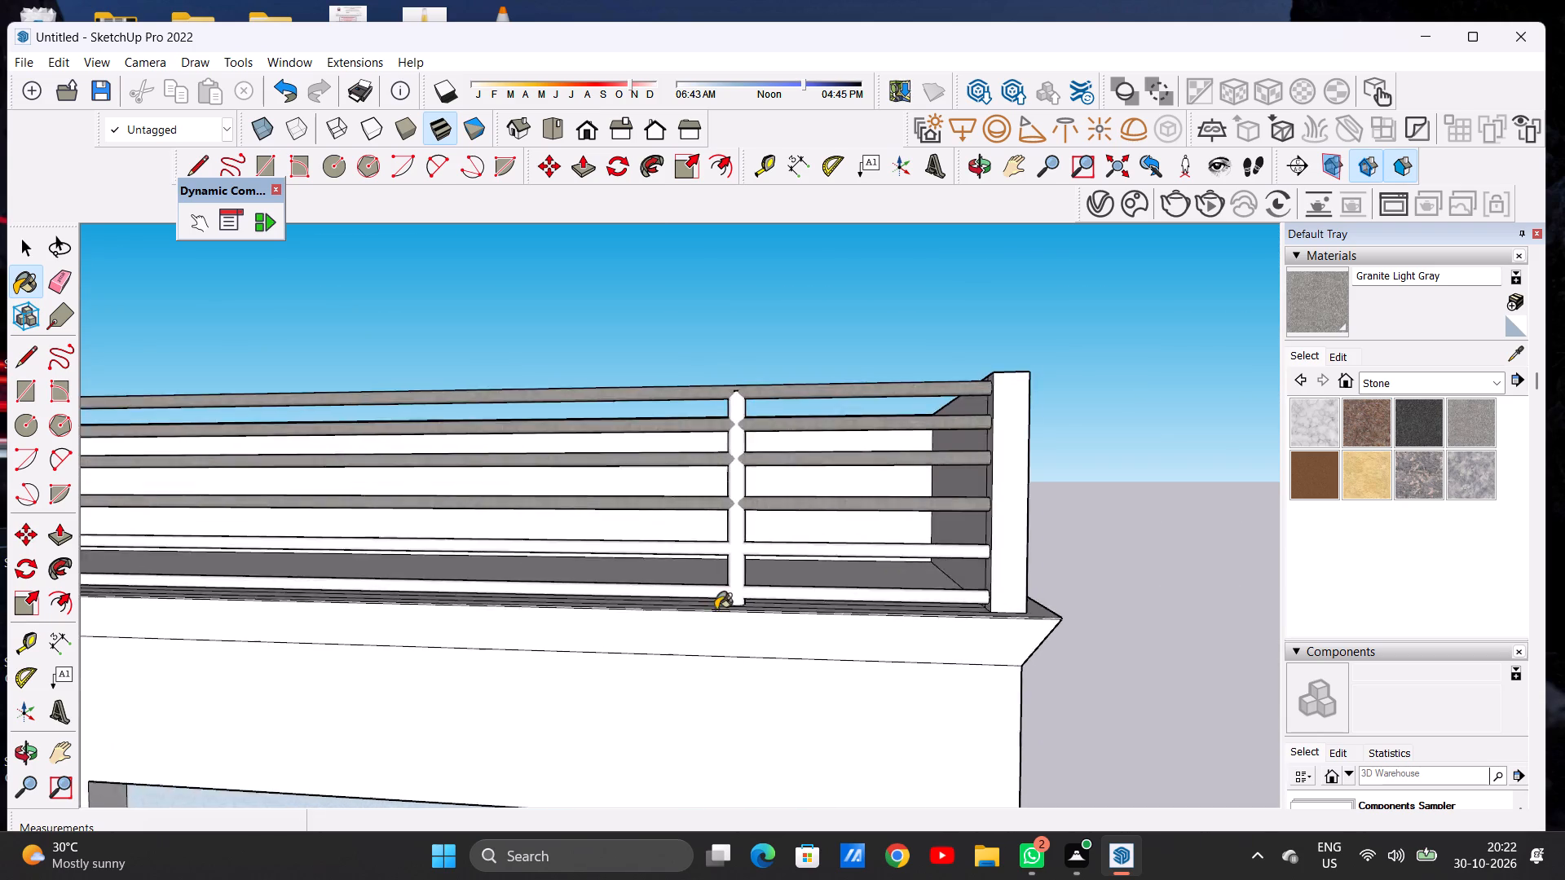
pyautogui.scroll(-1, 716, 609)
pyautogui.scroll(16, 716, 609)
pyautogui.click(782, 580)
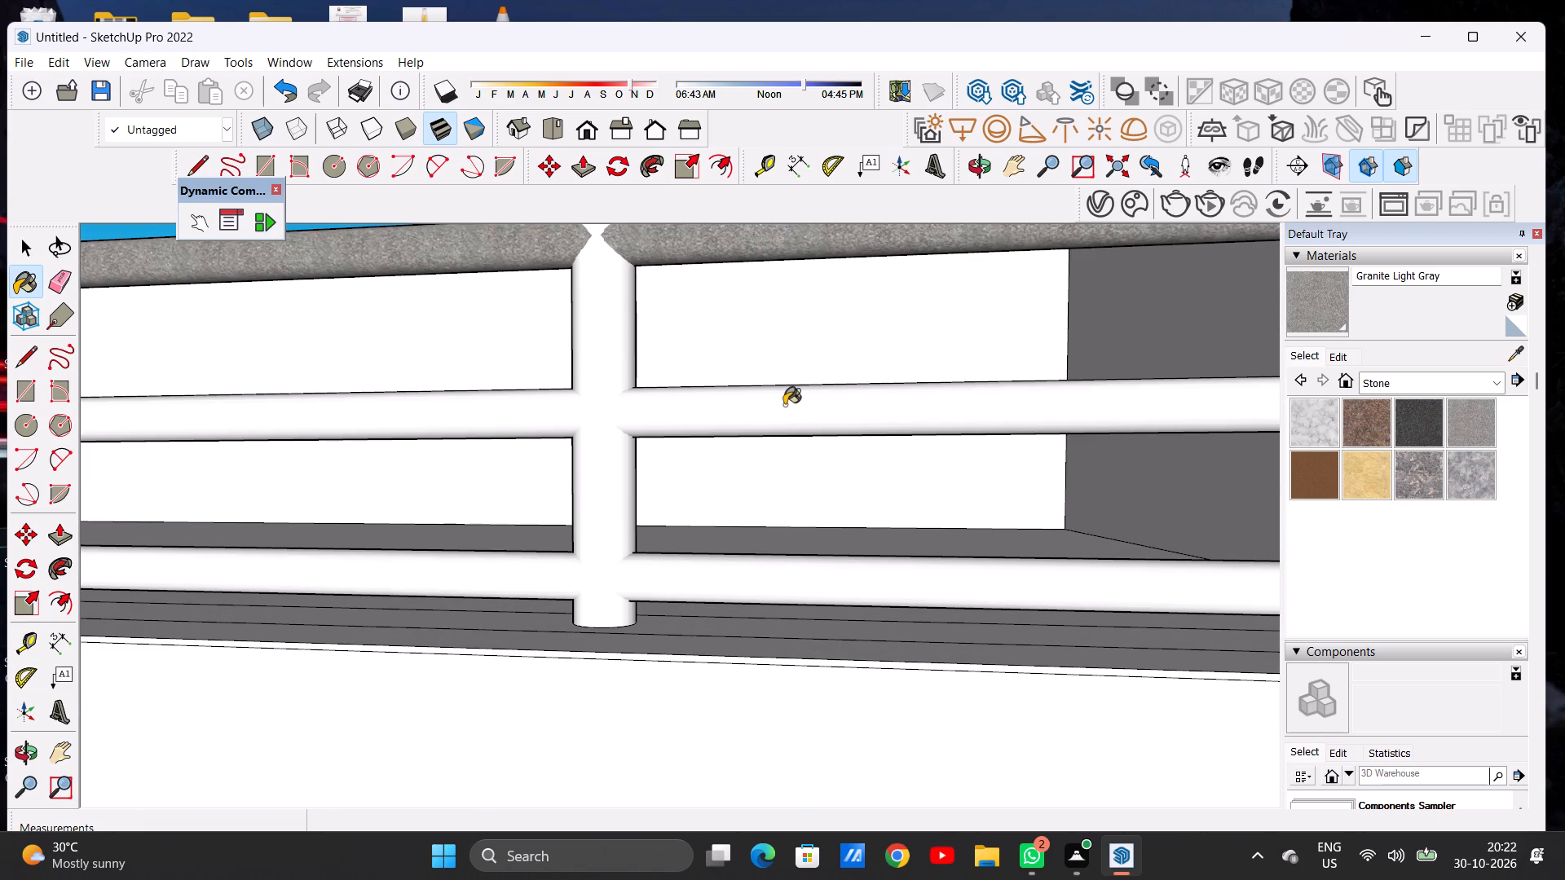
pyautogui.click(784, 405)
# Paint the vertical post nearest the right end of the front roof railing with Granite Light Gray.
pyautogui.scroll(-20, 769, 544)
pyautogui.moveTo(653, 526); pyautogui.dragTo(692, 553, button='middle')
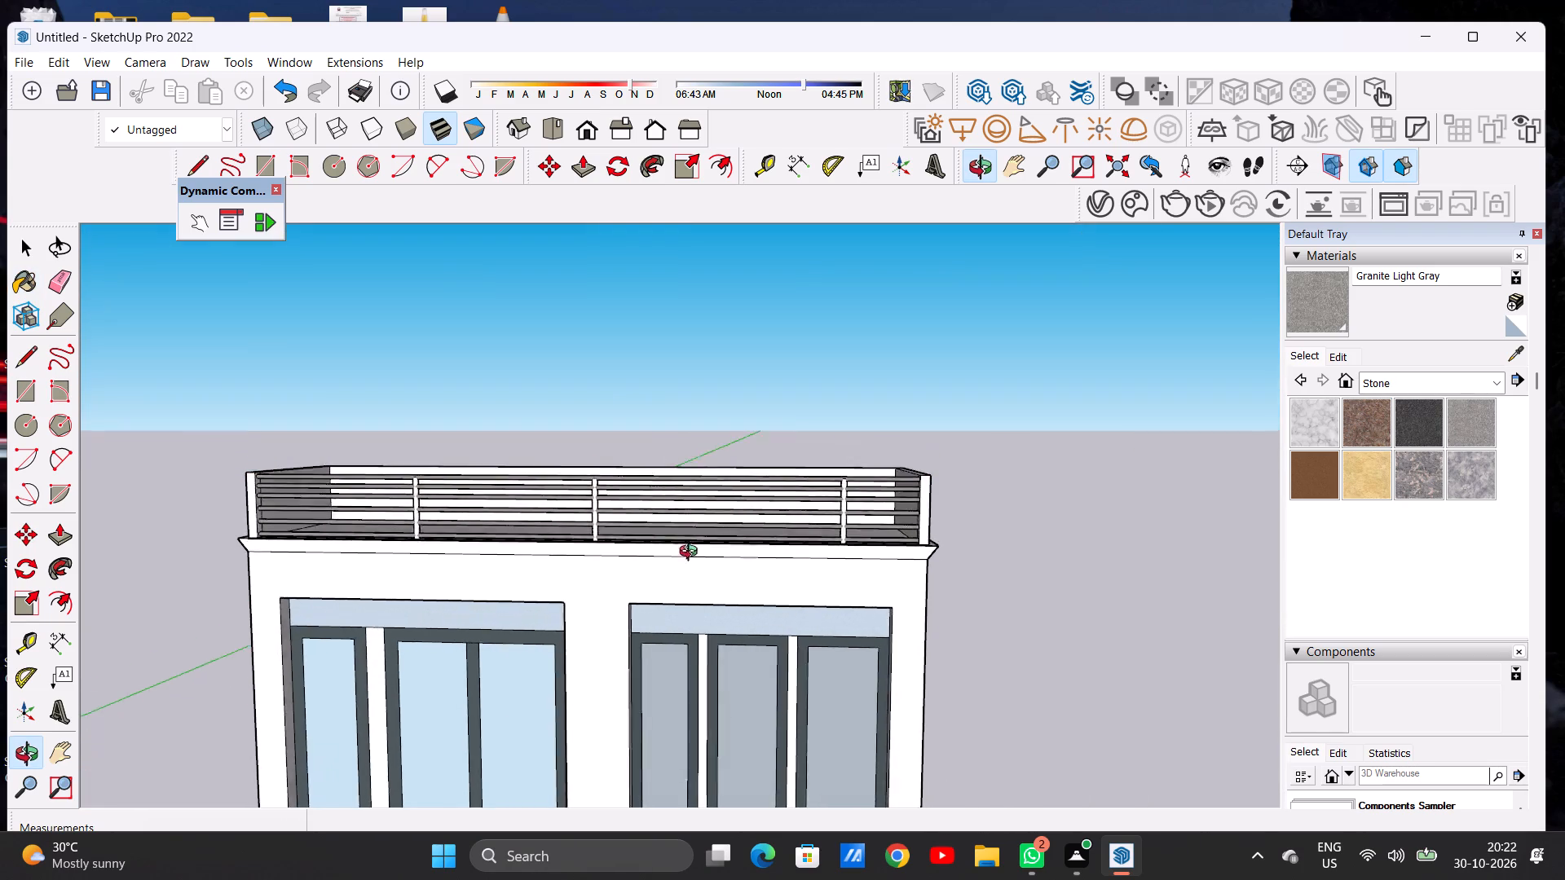
pyautogui.moveTo(692, 553); pyautogui.dragTo(676, 628, button='middle')
pyautogui.scroll(1, 892, 509)
pyautogui.scroll(-1, 892, 509)
pyautogui.scroll(5, 892, 509)
pyautogui.scroll(-1, 832, 508)
pyautogui.scroll(8, 832, 508)
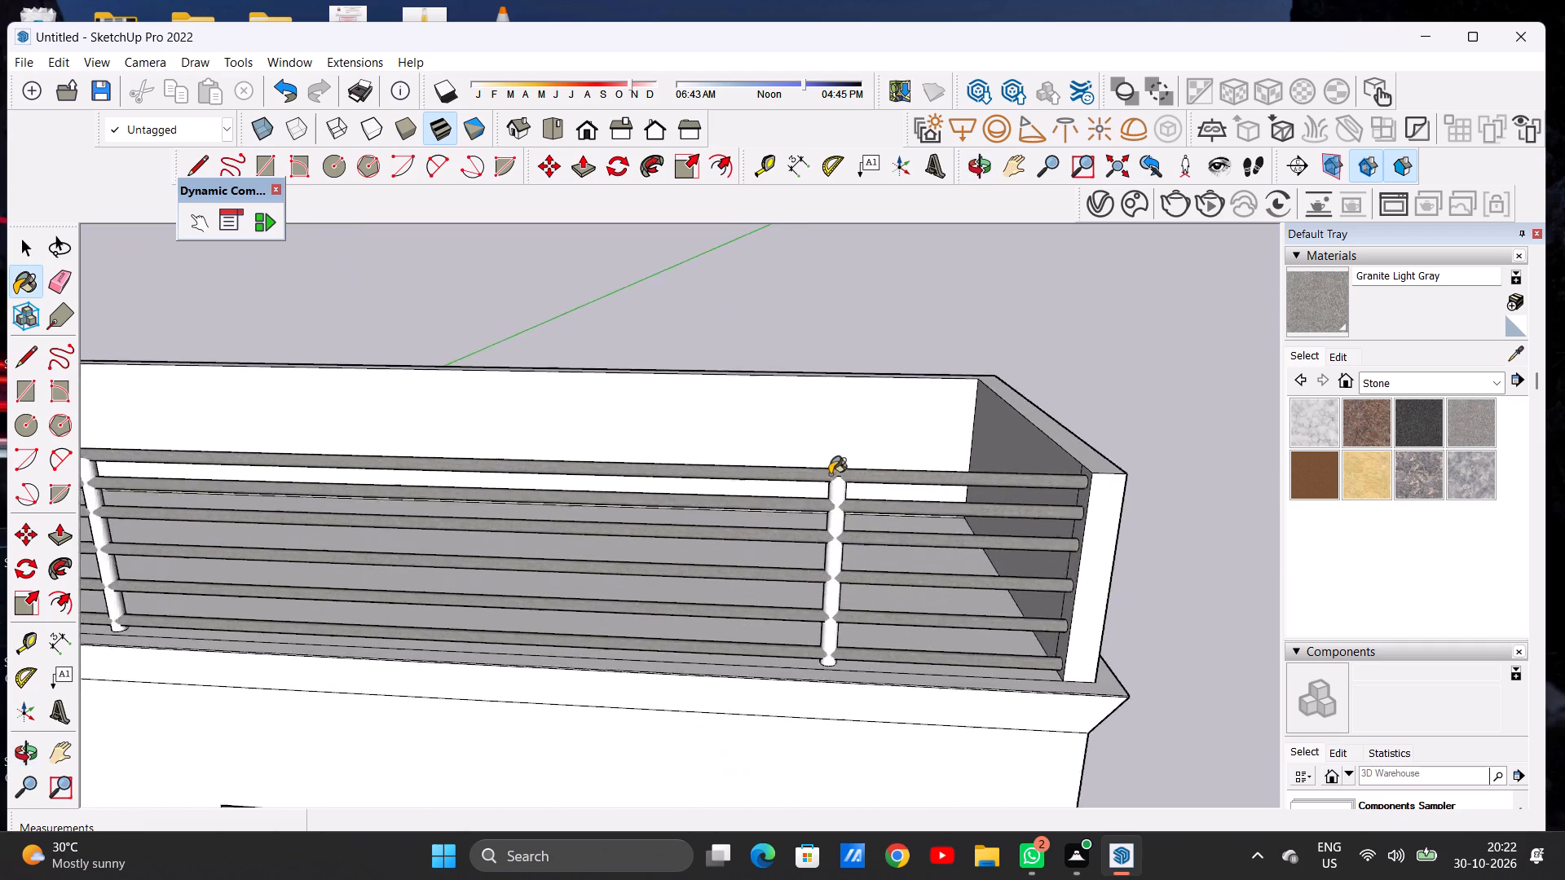
pyautogui.scroll(8, 830, 474)
pyautogui.scroll(-1, 830, 506)
pyautogui.scroll(3, 830, 506)
pyautogui.click(853, 487)
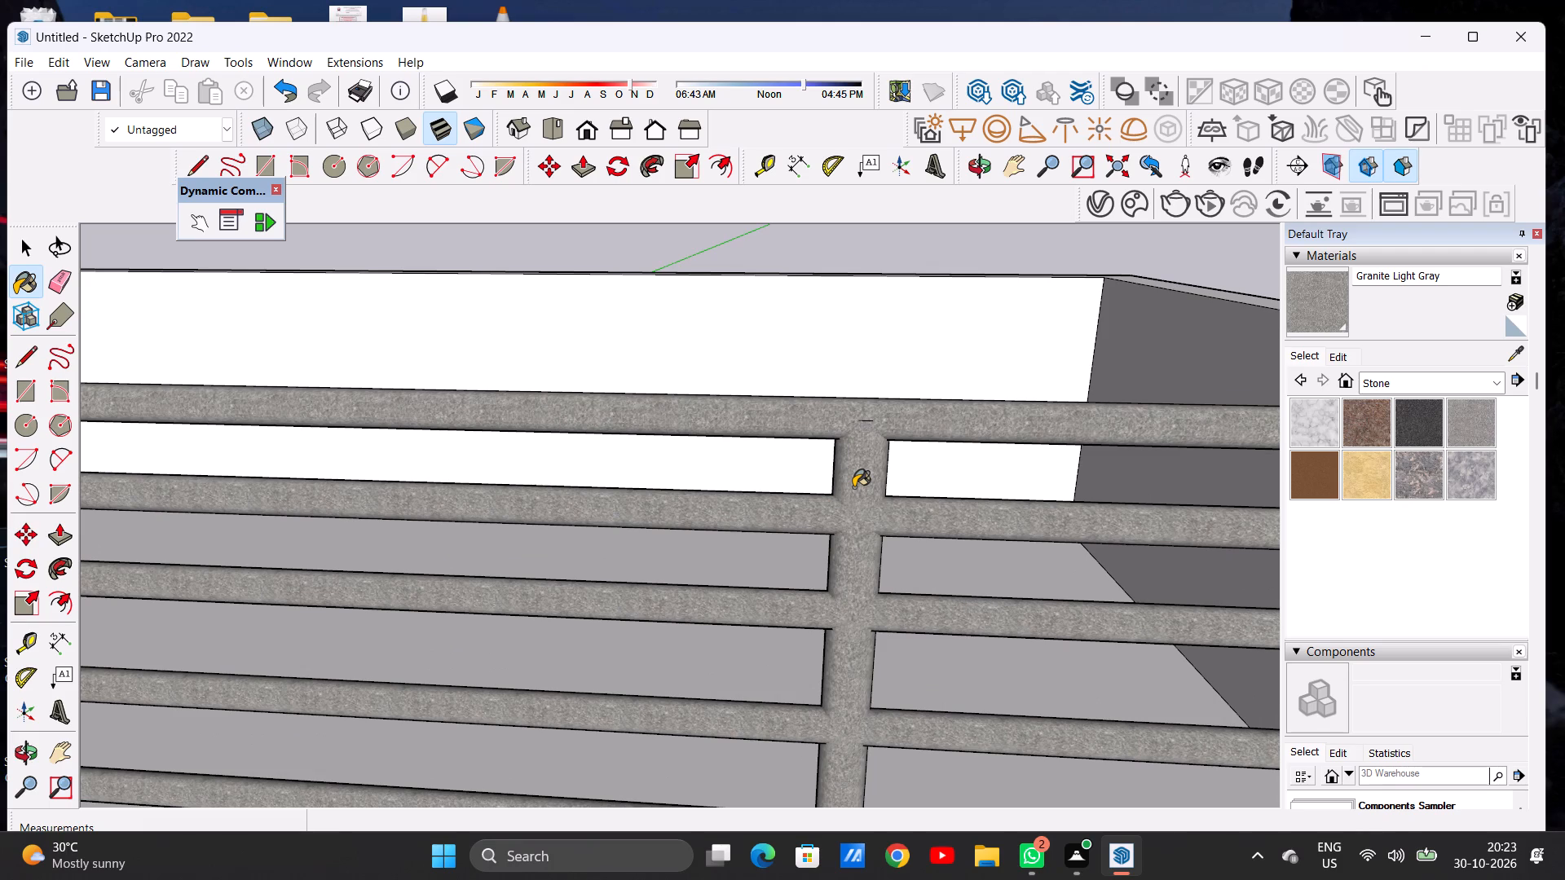
# Paint the vertical post nearest the left end of the front roof railing with Granite Light Gray.
pyautogui.scroll(-3, 767, 403)
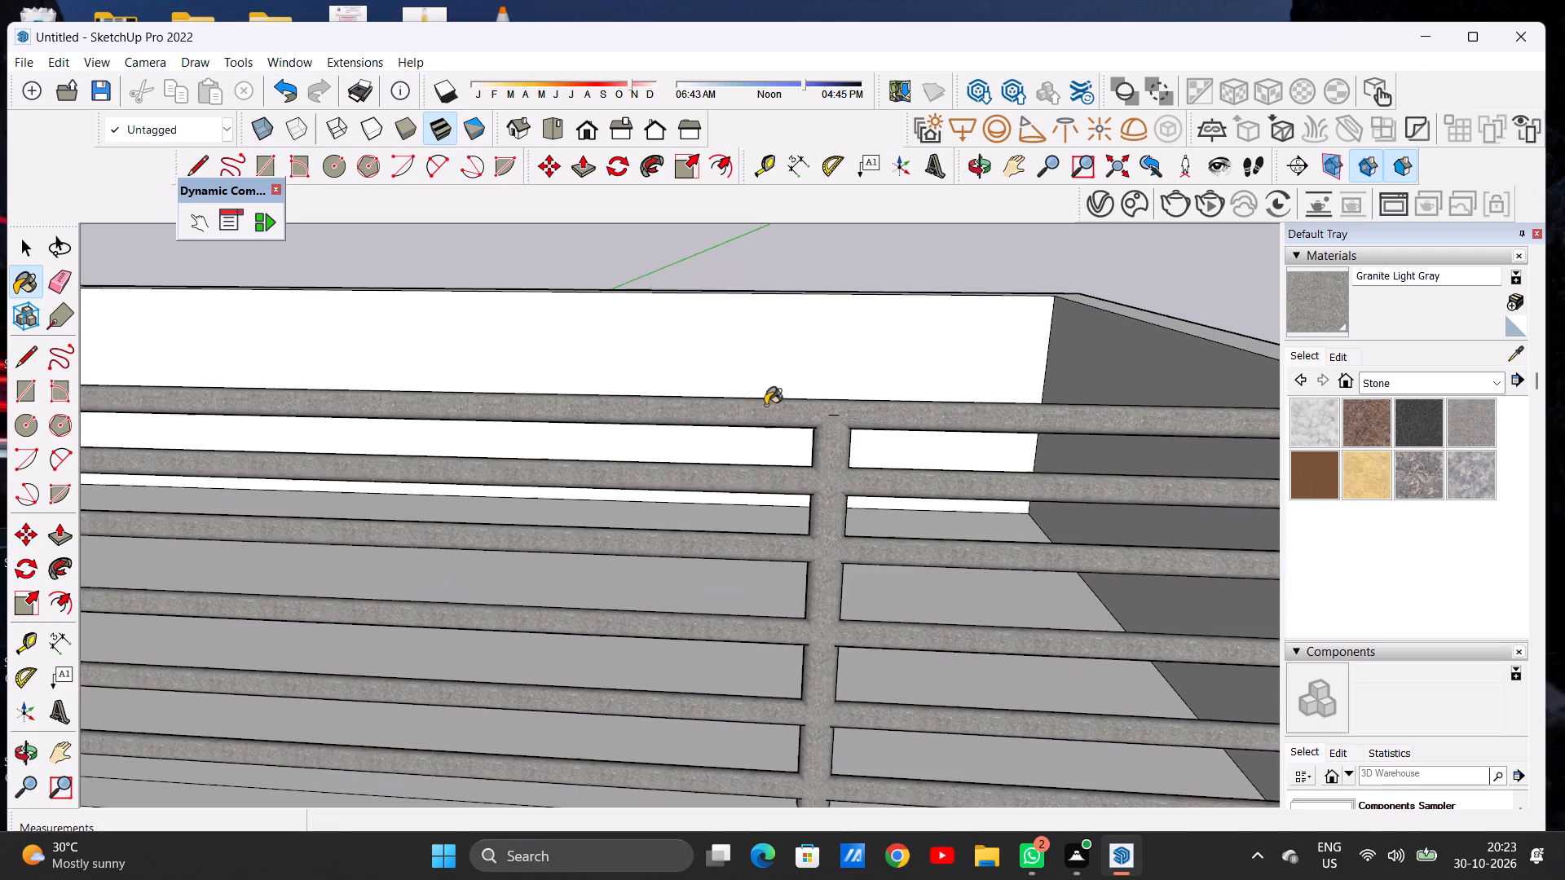
pyautogui.scroll(-20, 765, 405)
pyautogui.scroll(-4, 765, 405)
pyautogui.scroll(3, 562, 426)
pyautogui.scroll(-1, 561, 427)
pyautogui.scroll(1, 559, 430)
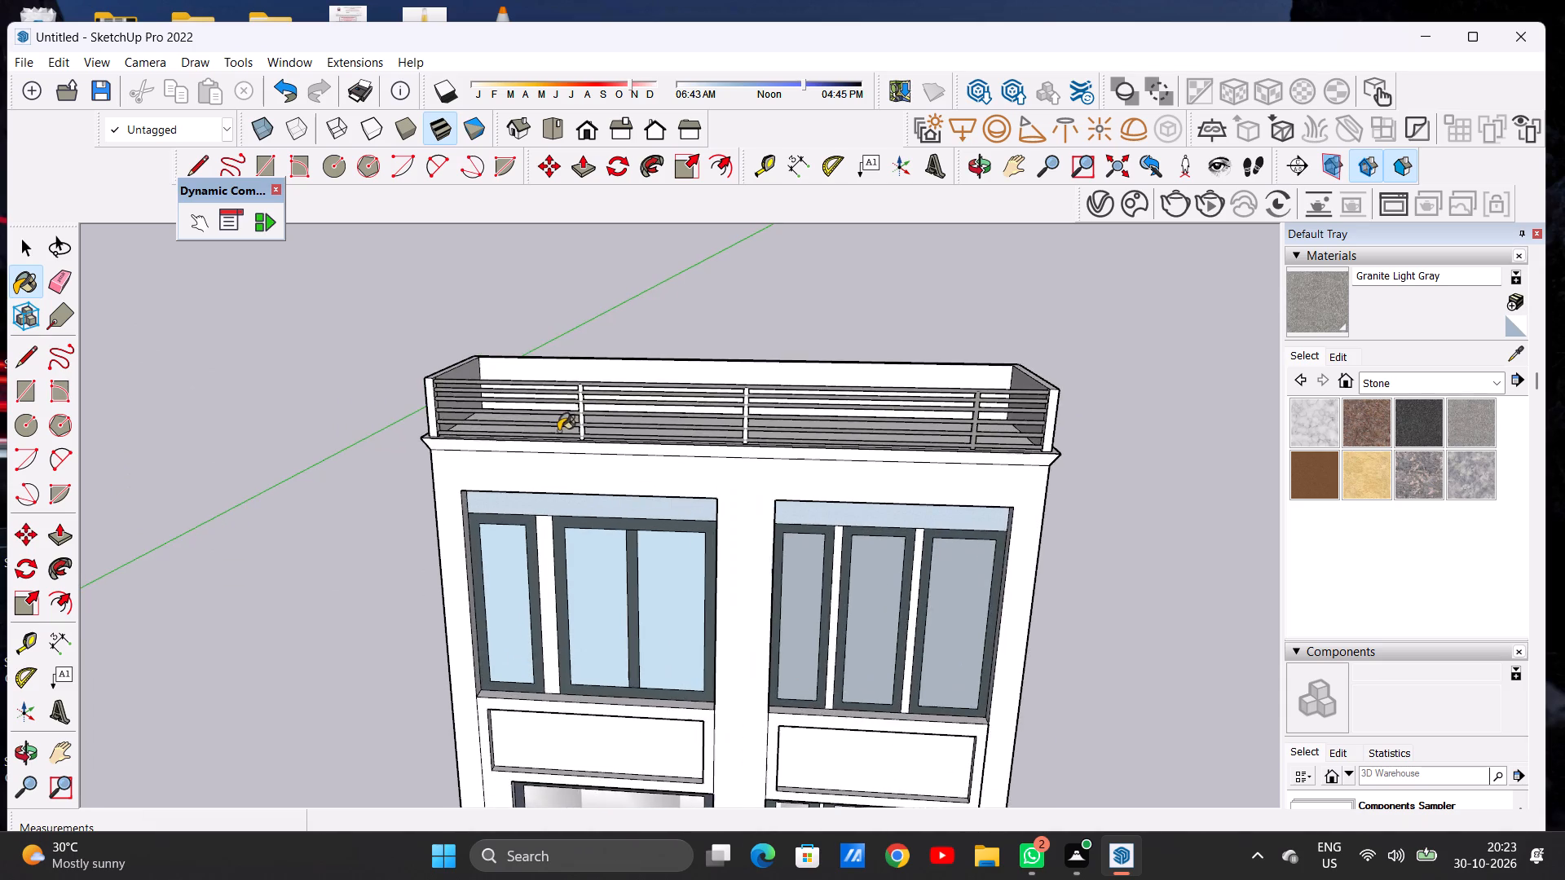
pyautogui.scroll(14, 579, 397)
pyautogui.scroll(-2, 578, 397)
pyautogui.scroll(11, 578, 397)
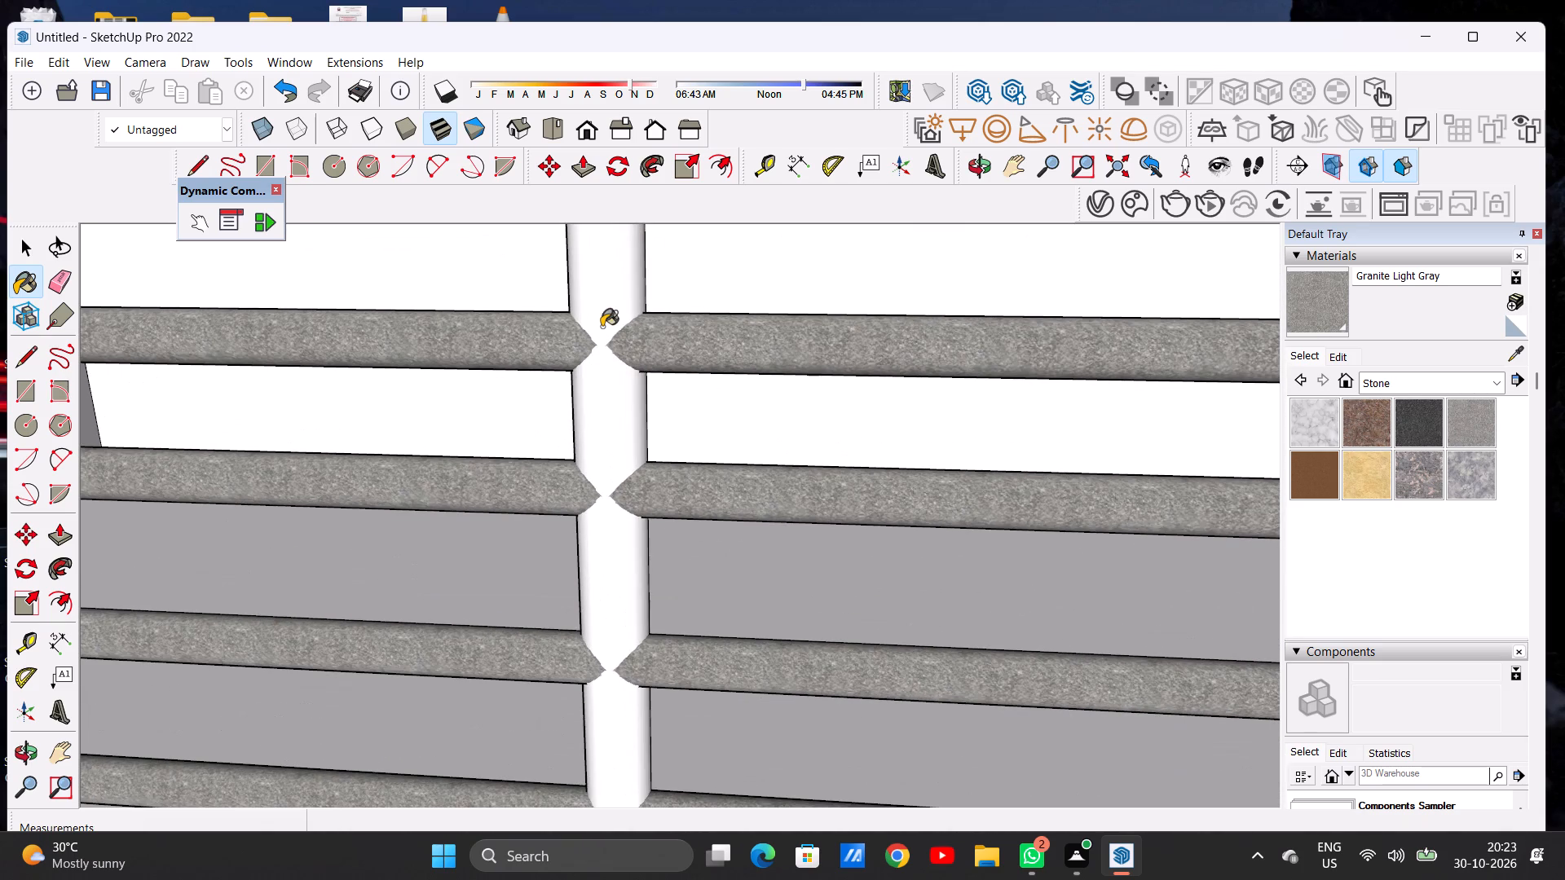
pyautogui.click(599, 297)
# Paint the middle vertical post of the front roof railing with Granite Light Gray.
pyautogui.scroll(-20, 593, 388)
pyautogui.scroll(-6, 593, 388)
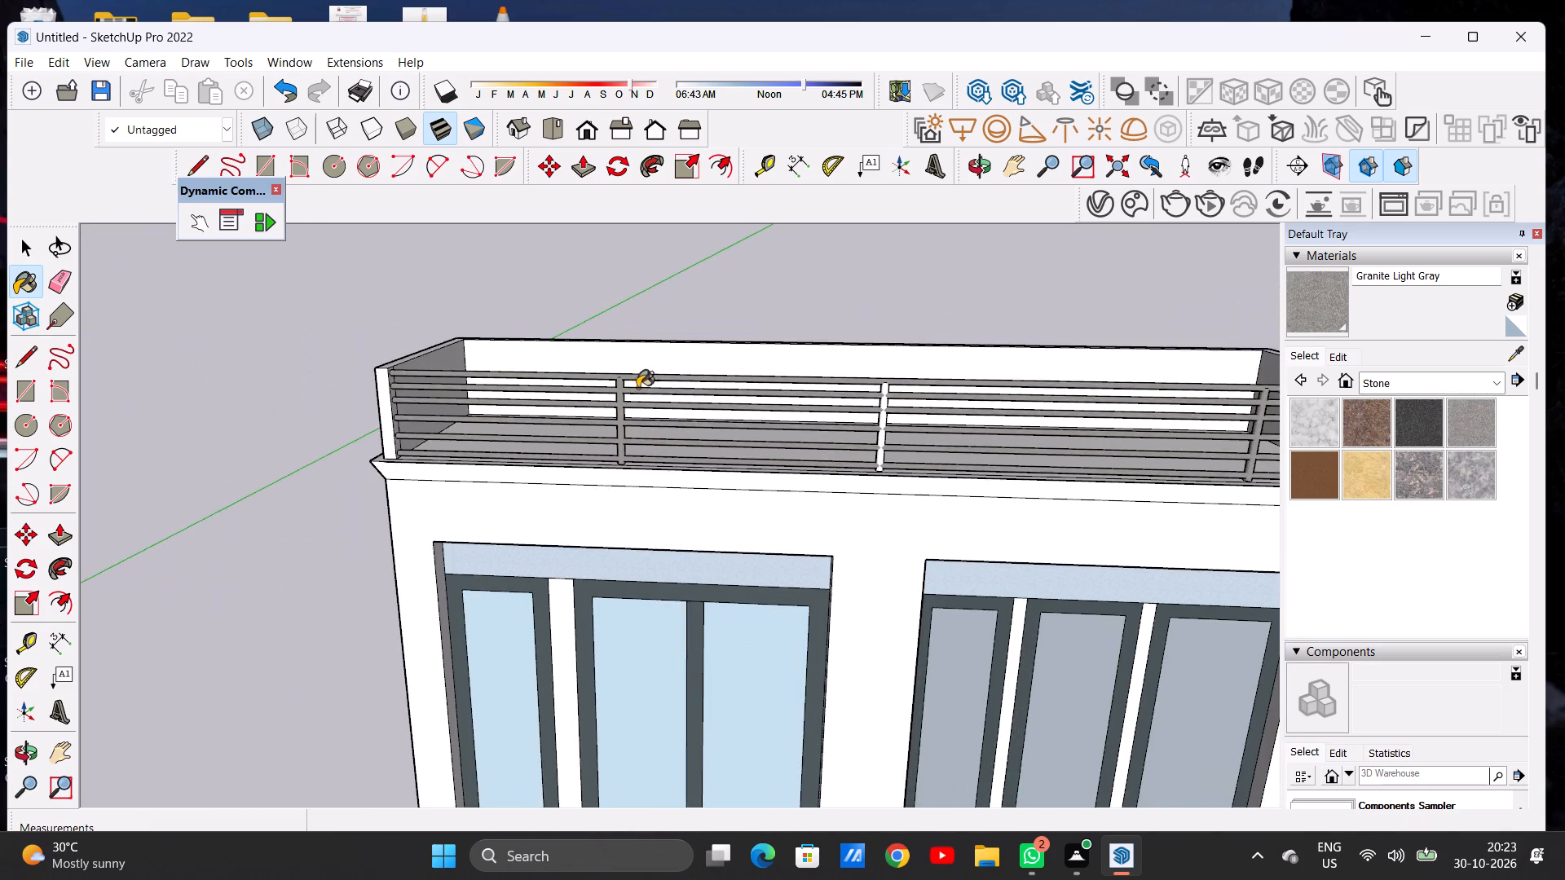
pyautogui.scroll(-2, 637, 388)
pyautogui.scroll(9, 846, 397)
pyautogui.scroll(-1, 793, 401)
pyautogui.scroll(7, 793, 401)
pyautogui.scroll(-1, 804, 390)
pyautogui.scroll(2, 804, 390)
pyautogui.click(837, 333)
pyautogui.scroll(-3, 798, 385)
pyautogui.scroll(1, 799, 395)
pyautogui.scroll(-18, 799, 395)
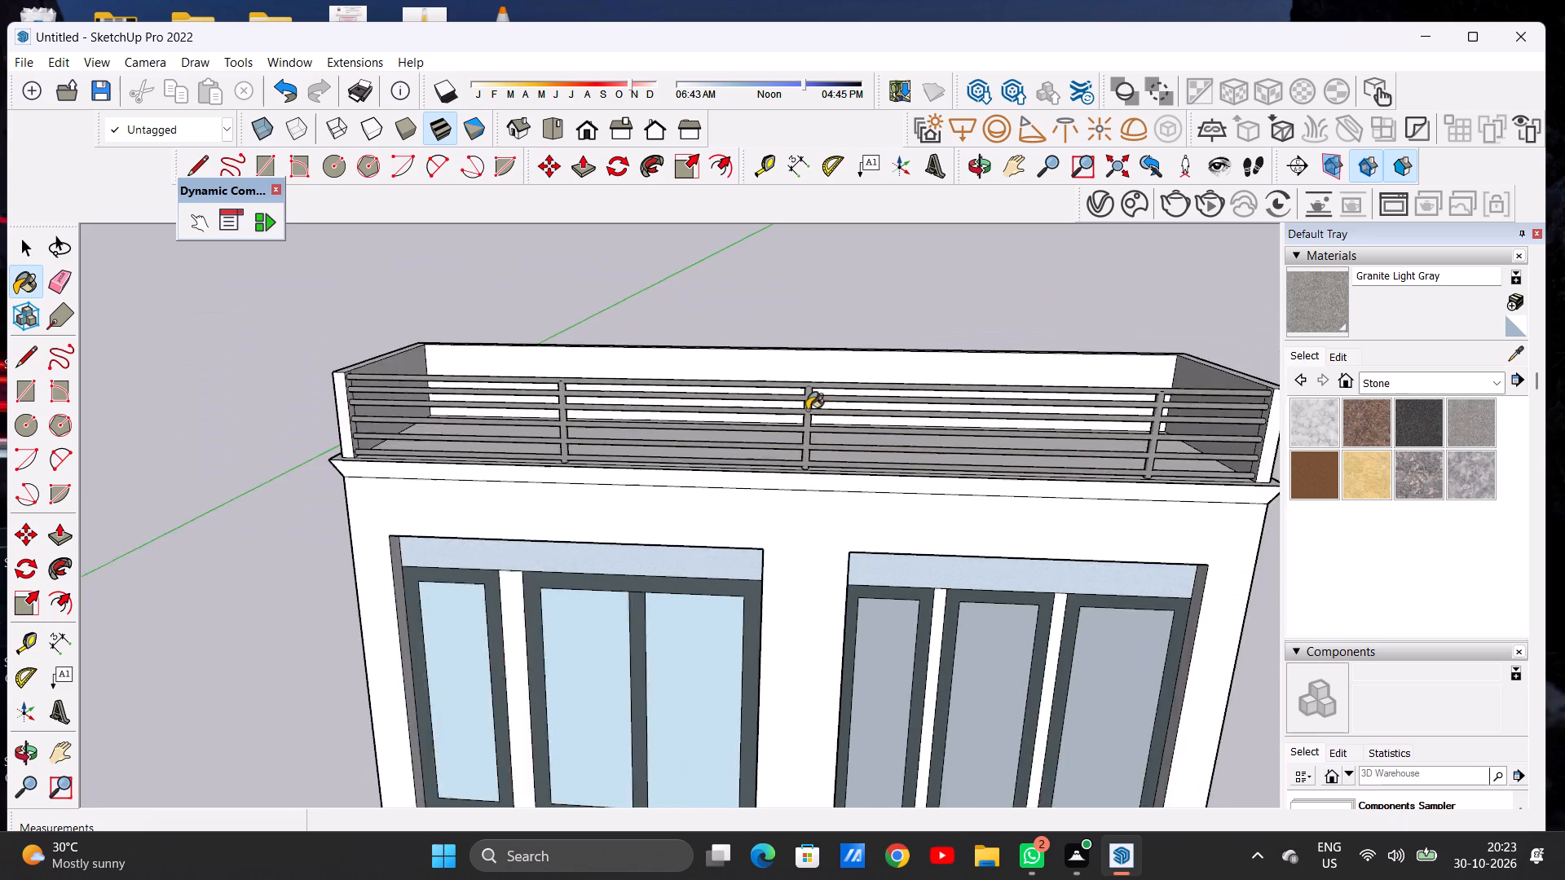
# Examine the roof railing from the front, behind and the side, along with the building as a whole.
pyautogui.scroll(-5, 807, 410)
pyautogui.moveTo(941, 376); pyautogui.dragTo(995, 367, button='middle')
pyautogui.scroll(5, 822, 395)
pyautogui.moveTo(921, 374); pyautogui.dragTo(178, 418, button='middle')
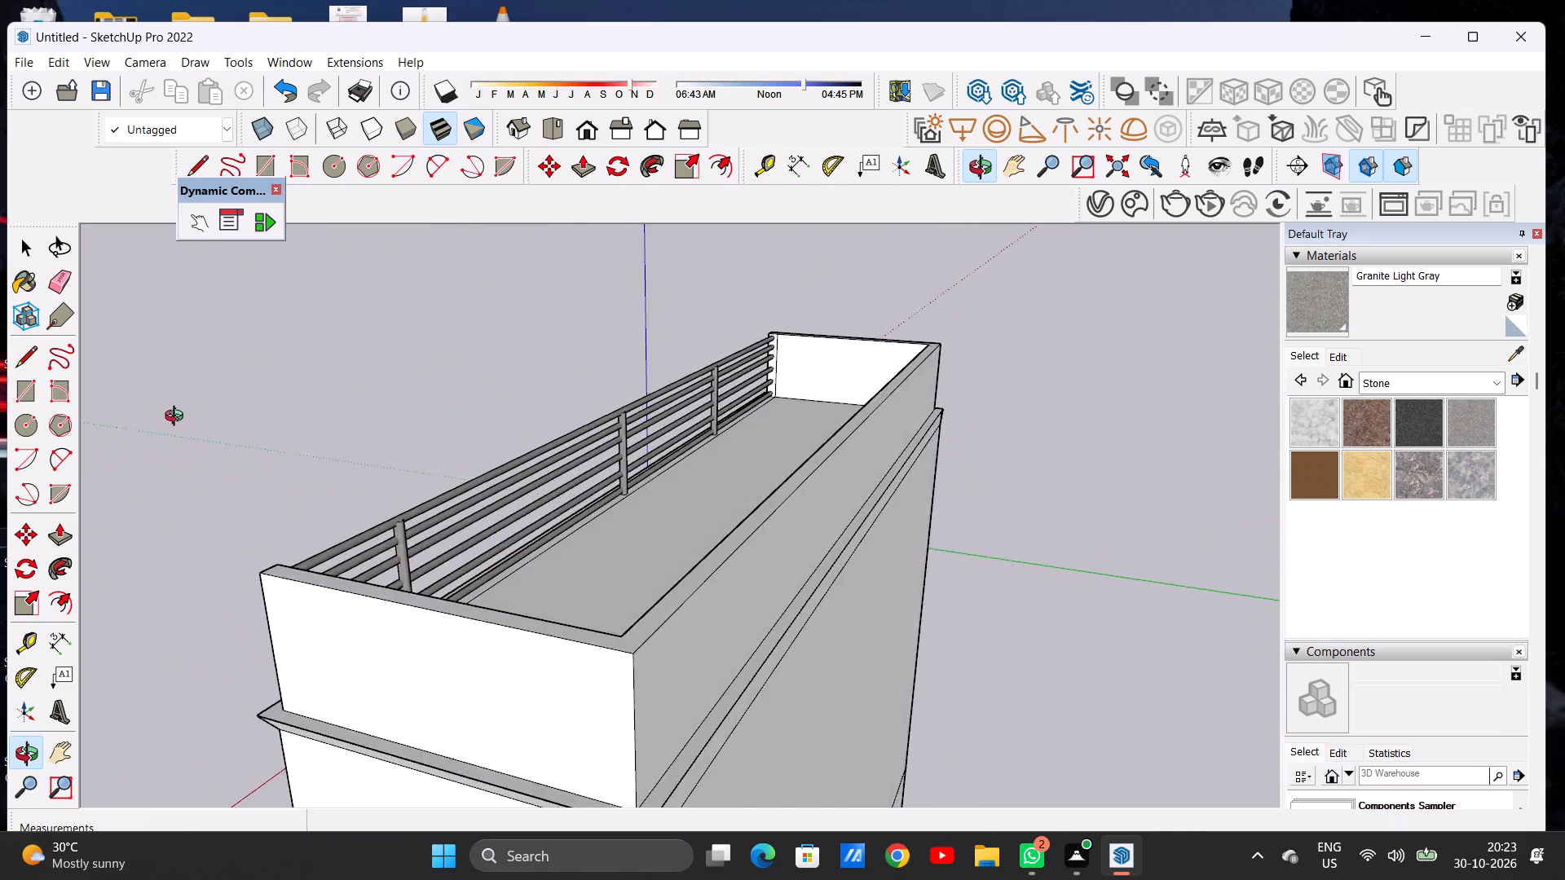
pyautogui.moveTo(178, 418); pyautogui.dragTo(950, 338, button='middle')
pyautogui.scroll(-8, 506, 421)
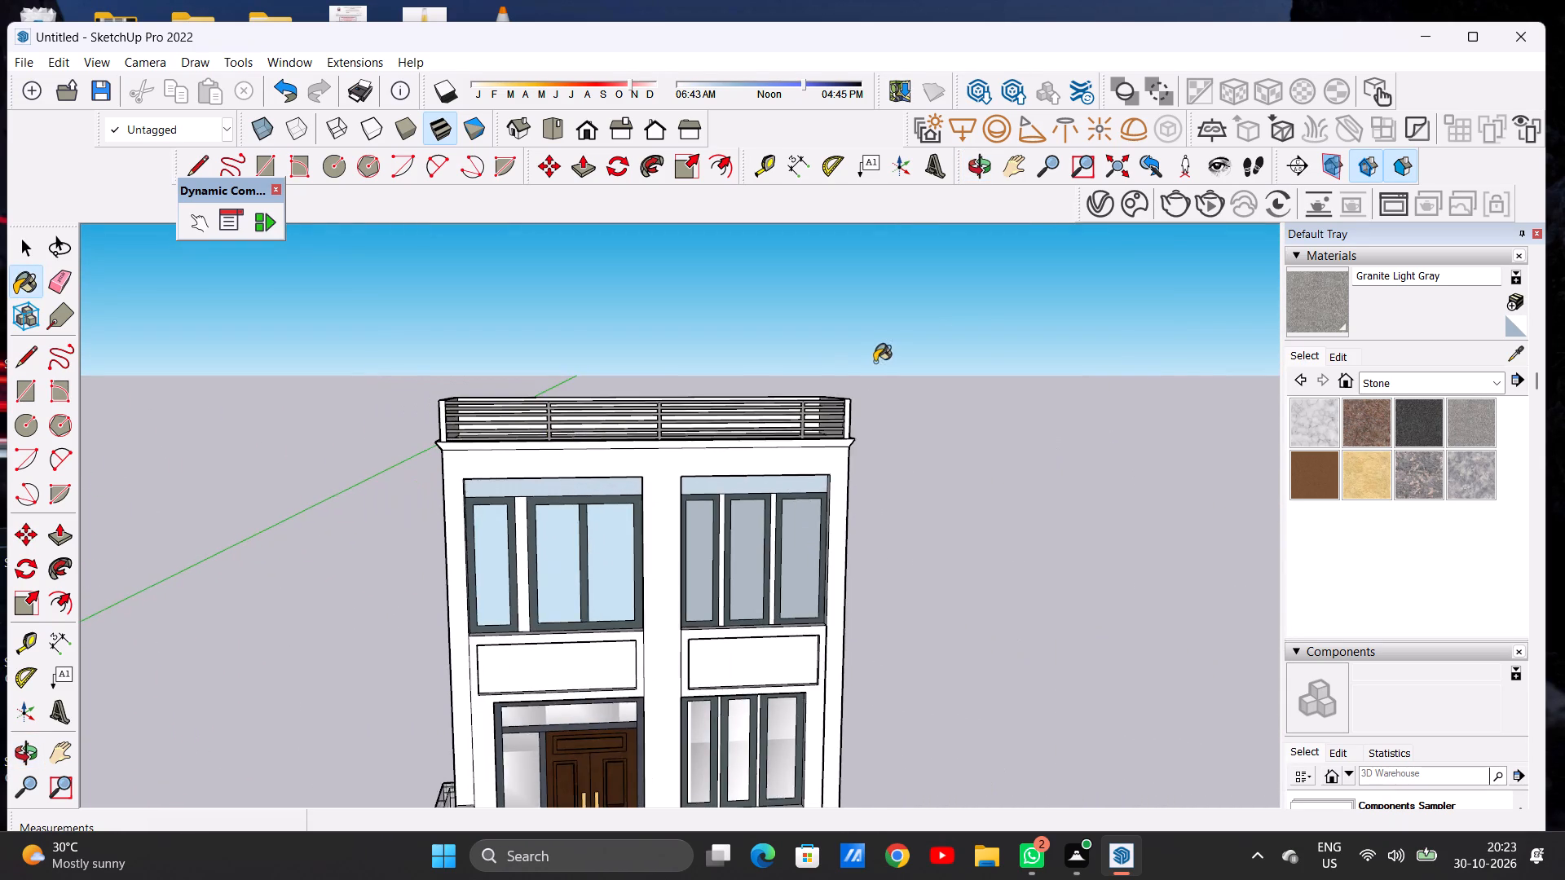
pyautogui.moveTo(807, 377); pyautogui.dragTo(559, 416, button='middle')
pyautogui.moveTo(752, 403); pyautogui.dragTo(913, 350, button='middle')
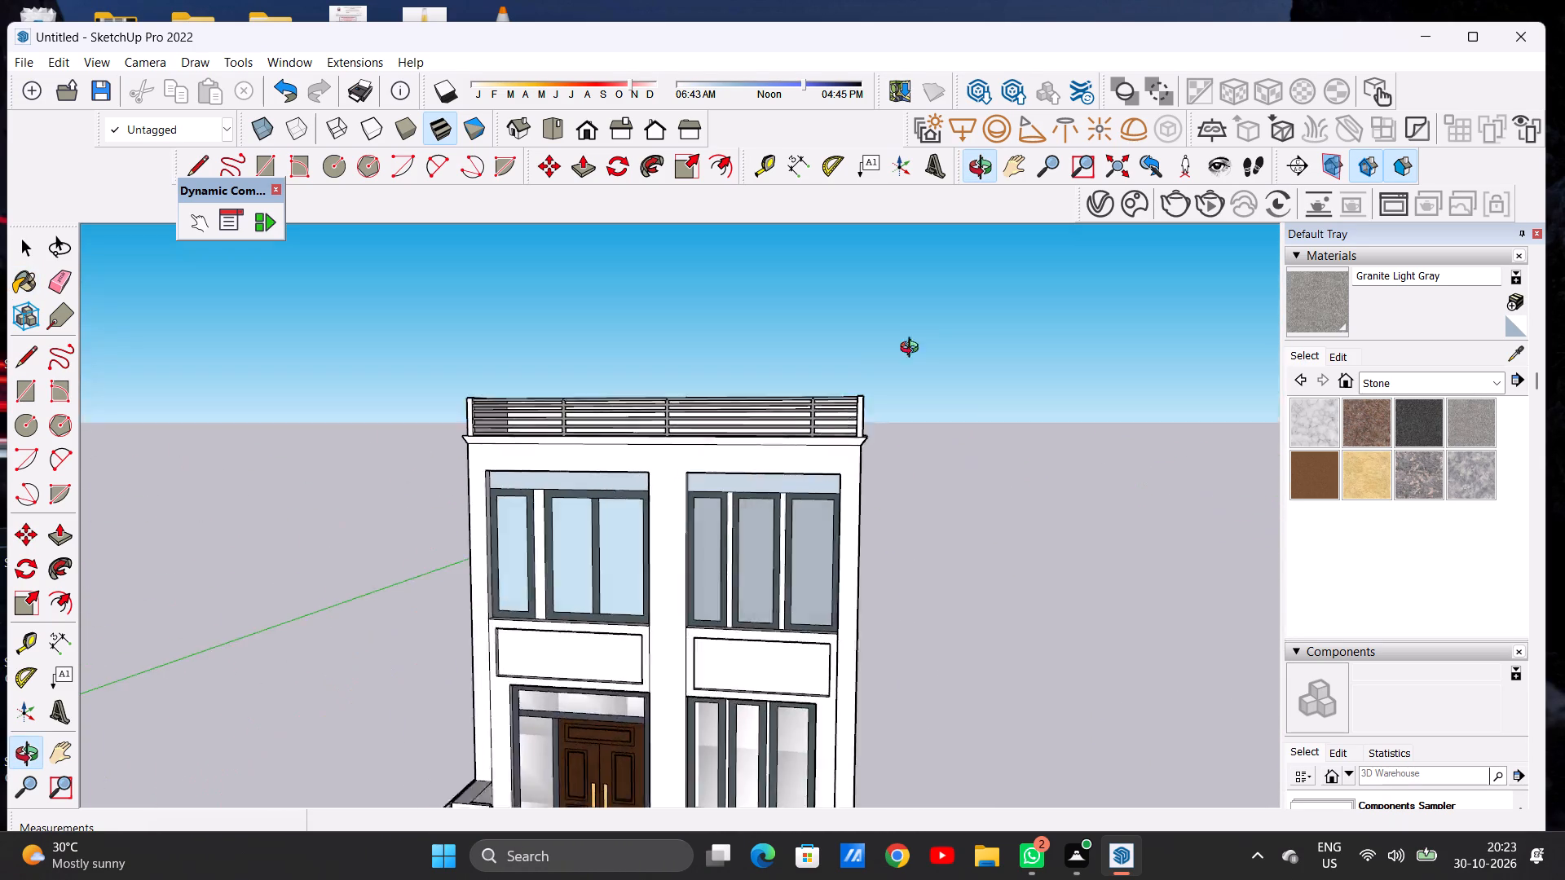
pyautogui.moveTo(913, 350); pyautogui.dragTo(972, 336, button='middle')
pyautogui.scroll(-7, 784, 367)
pyautogui.scroll(11, 731, 399)
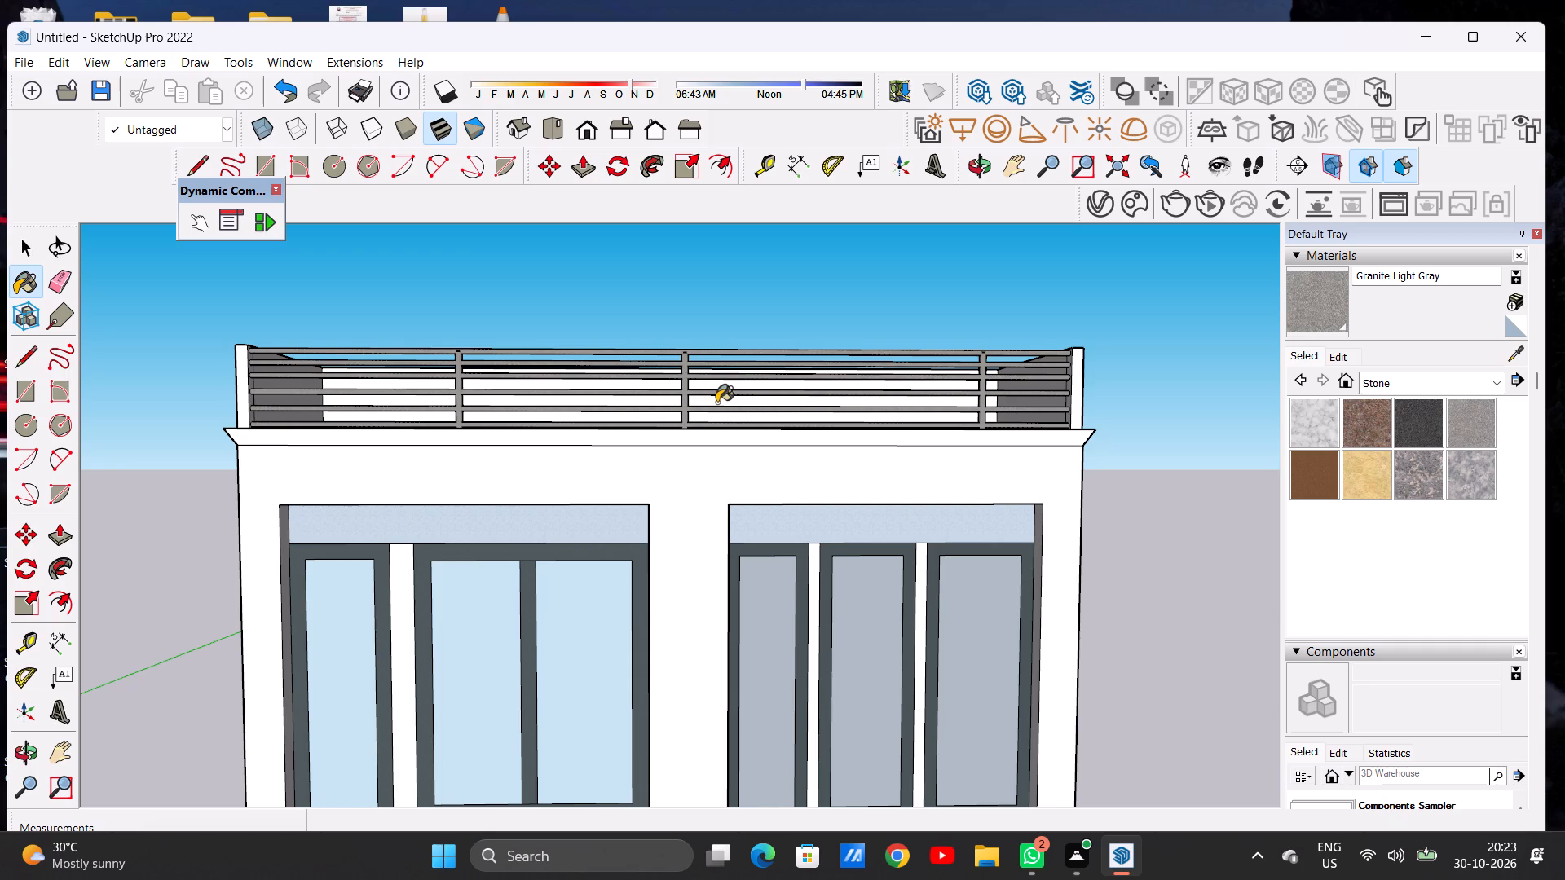
pyautogui.scroll(-9, 717, 329)
pyautogui.moveTo(860, 338); pyautogui.dragTo(434, 456, button='middle')
pyautogui.moveTo(787, 383); pyautogui.dragTo(749, 387, button='middle')
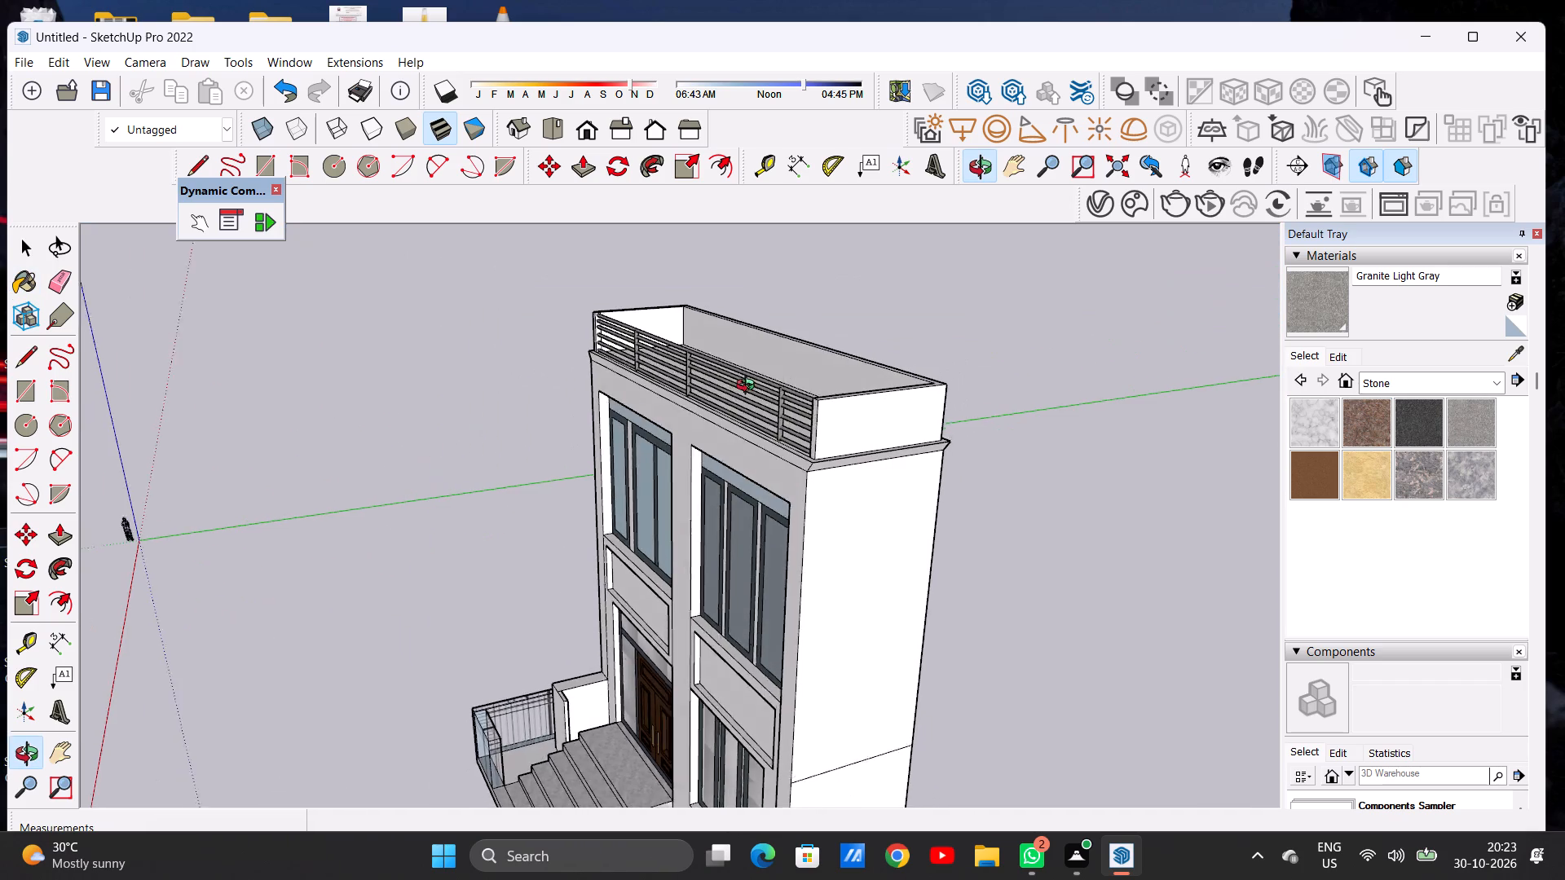
pyautogui.moveTo(749, 387); pyautogui.dragTo(1071, 451, button='middle')
pyautogui.scroll(-6, 806, 359)
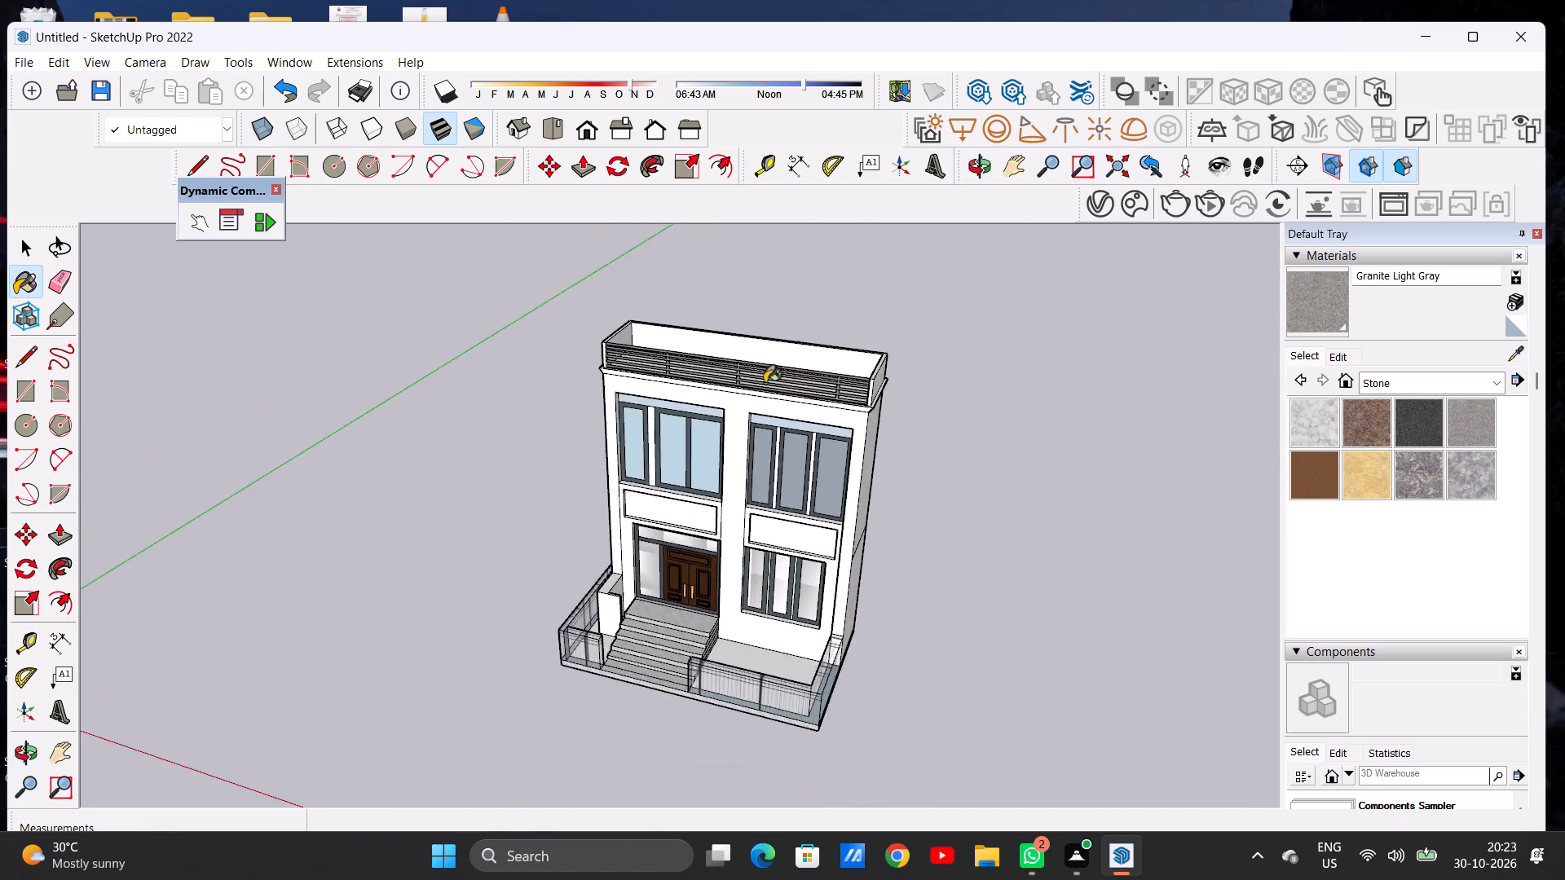
pyautogui.moveTo(687, 387); pyautogui.dragTo(1165, 336, button='middle')
# Paint the narrow parapet strip behind the railing's right end with Formica Graystone from the Synthetic Surfaces collection.
pyautogui.scroll(14, 809, 354)
pyautogui.scroll(-1, 647, 325)
pyautogui.scroll(3, 783, 338)
pyautogui.scroll(-1, 783, 338)
pyautogui.scroll(2, 783, 338)
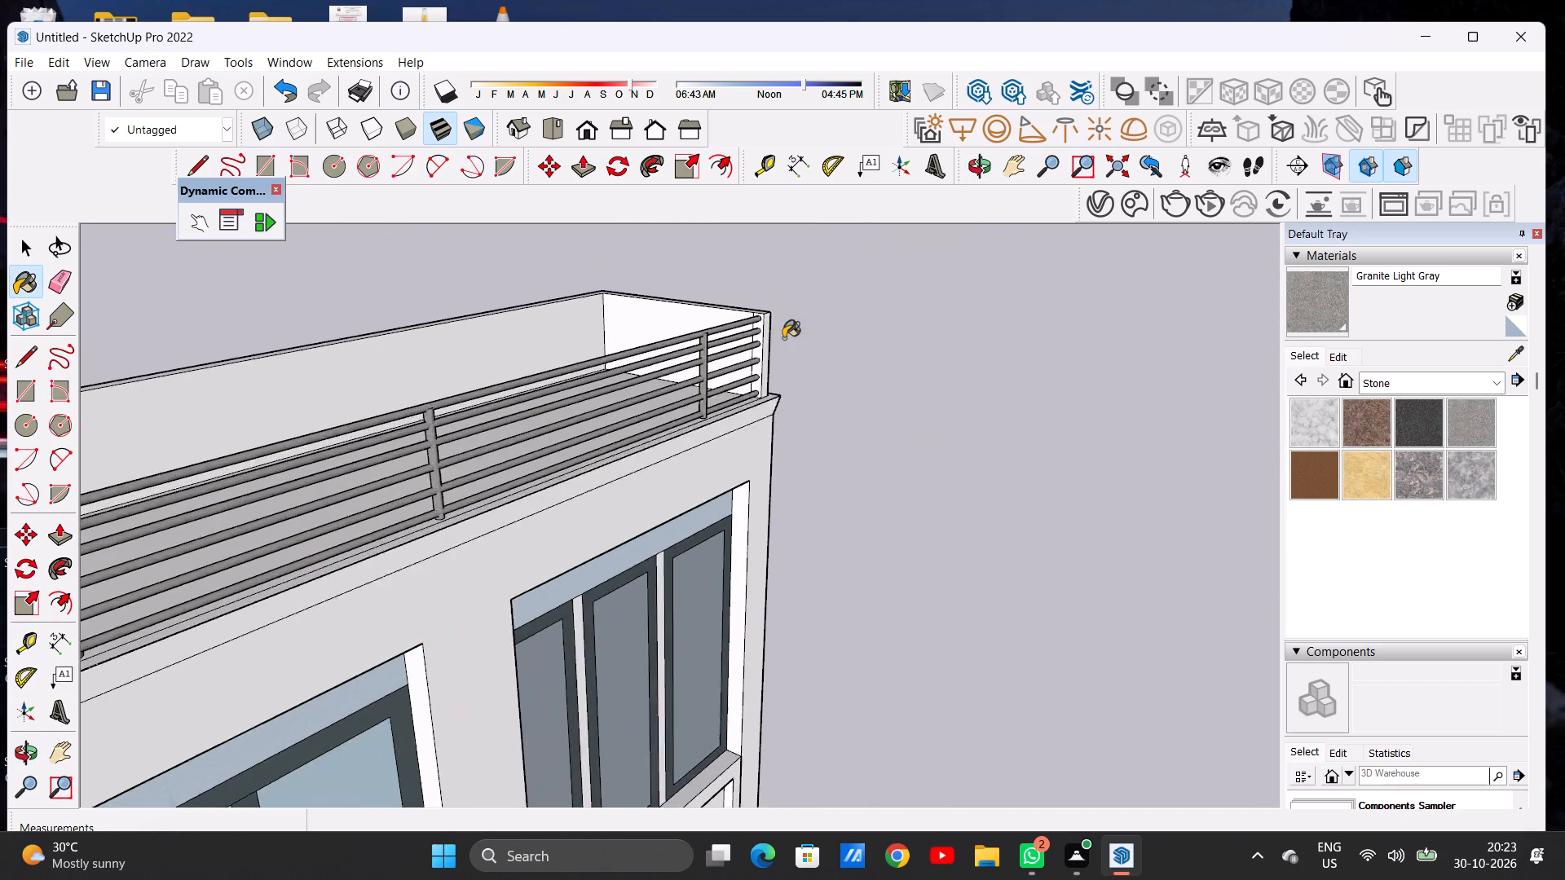
pyautogui.scroll(9, 783, 338)
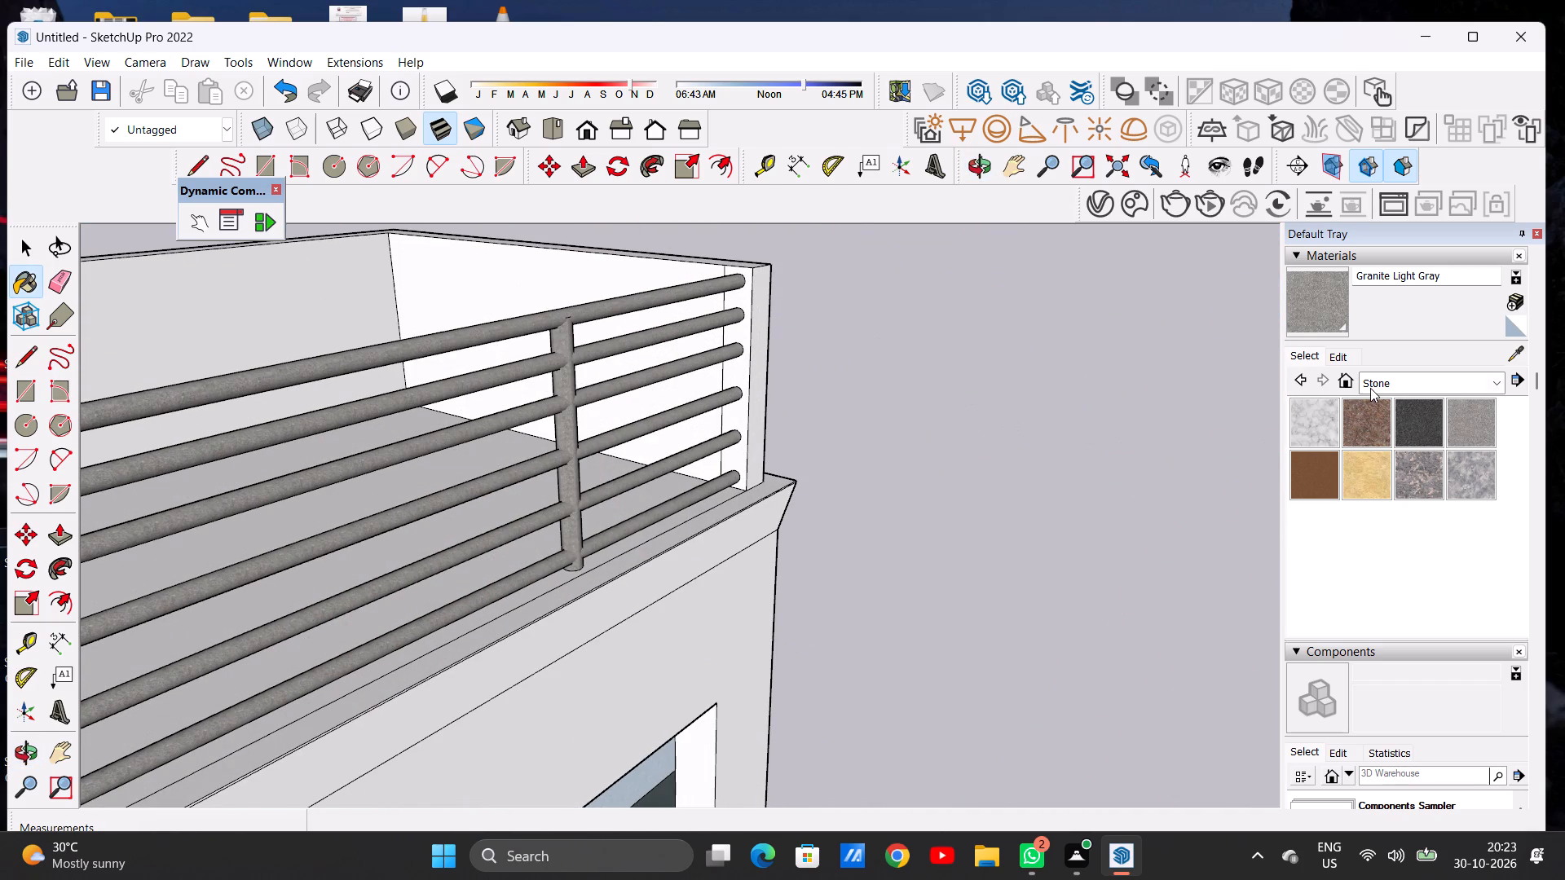
pyautogui.click(1370, 388)
pyautogui.click(1400, 584)
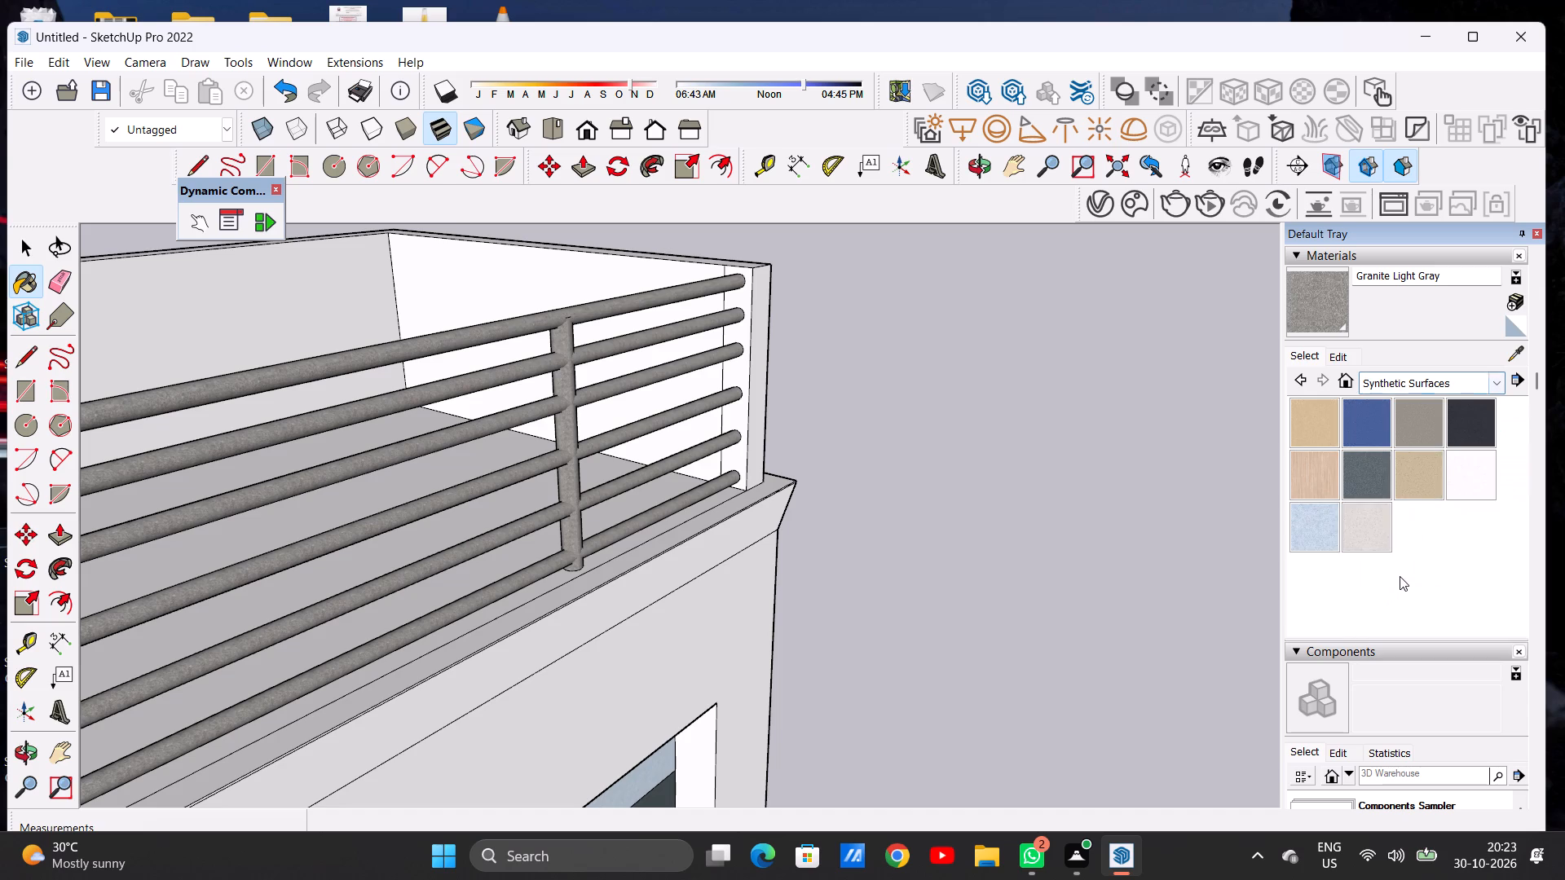
pyautogui.click(1417, 417)
pyautogui.scroll(7, 733, 305)
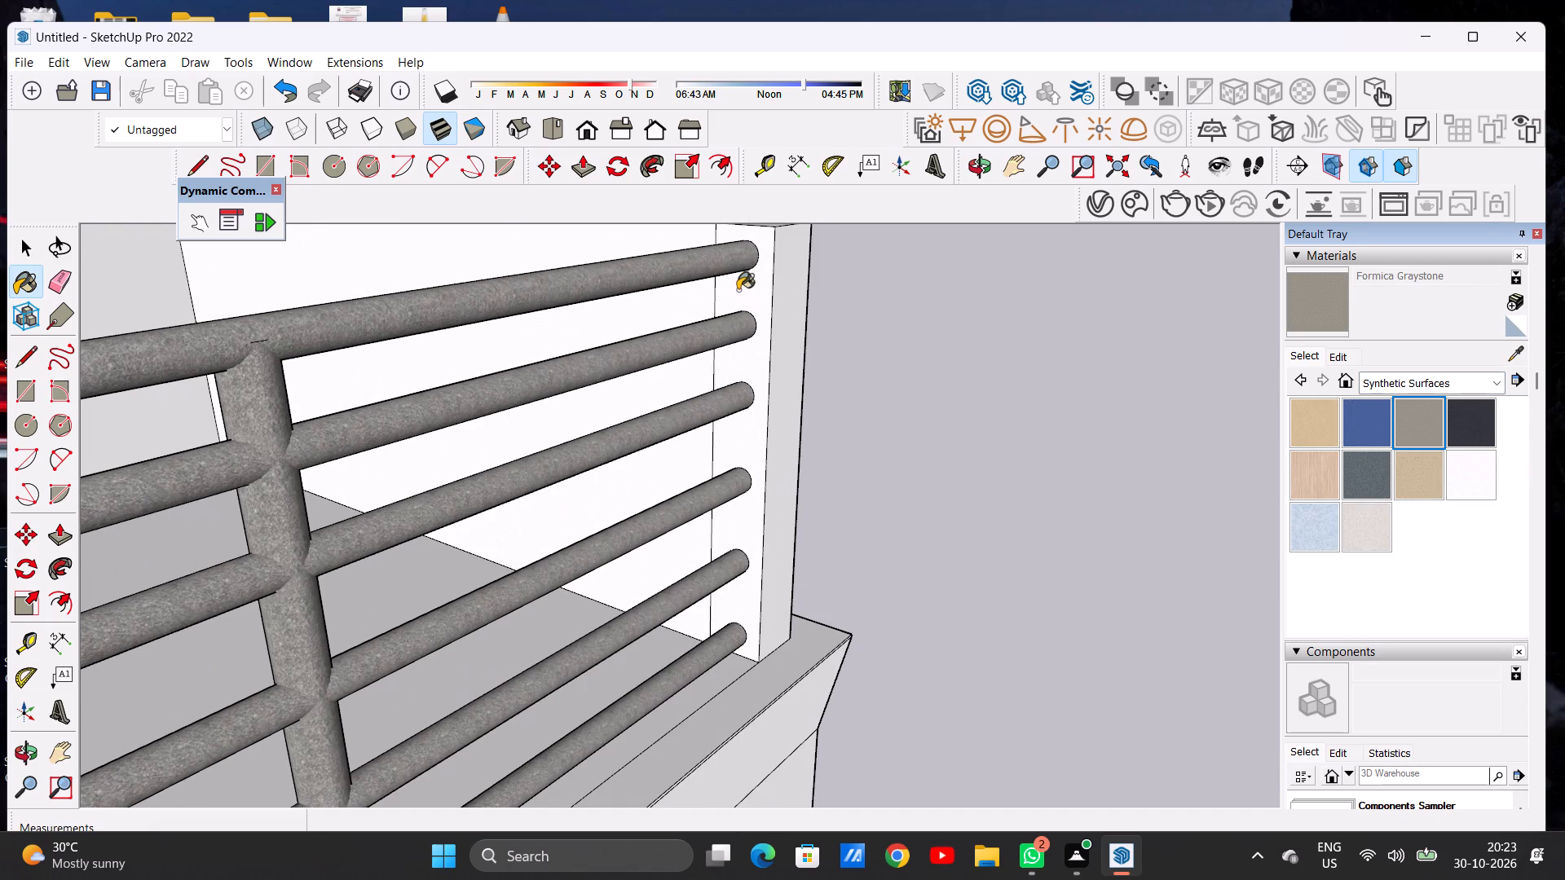
pyautogui.click(744, 279)
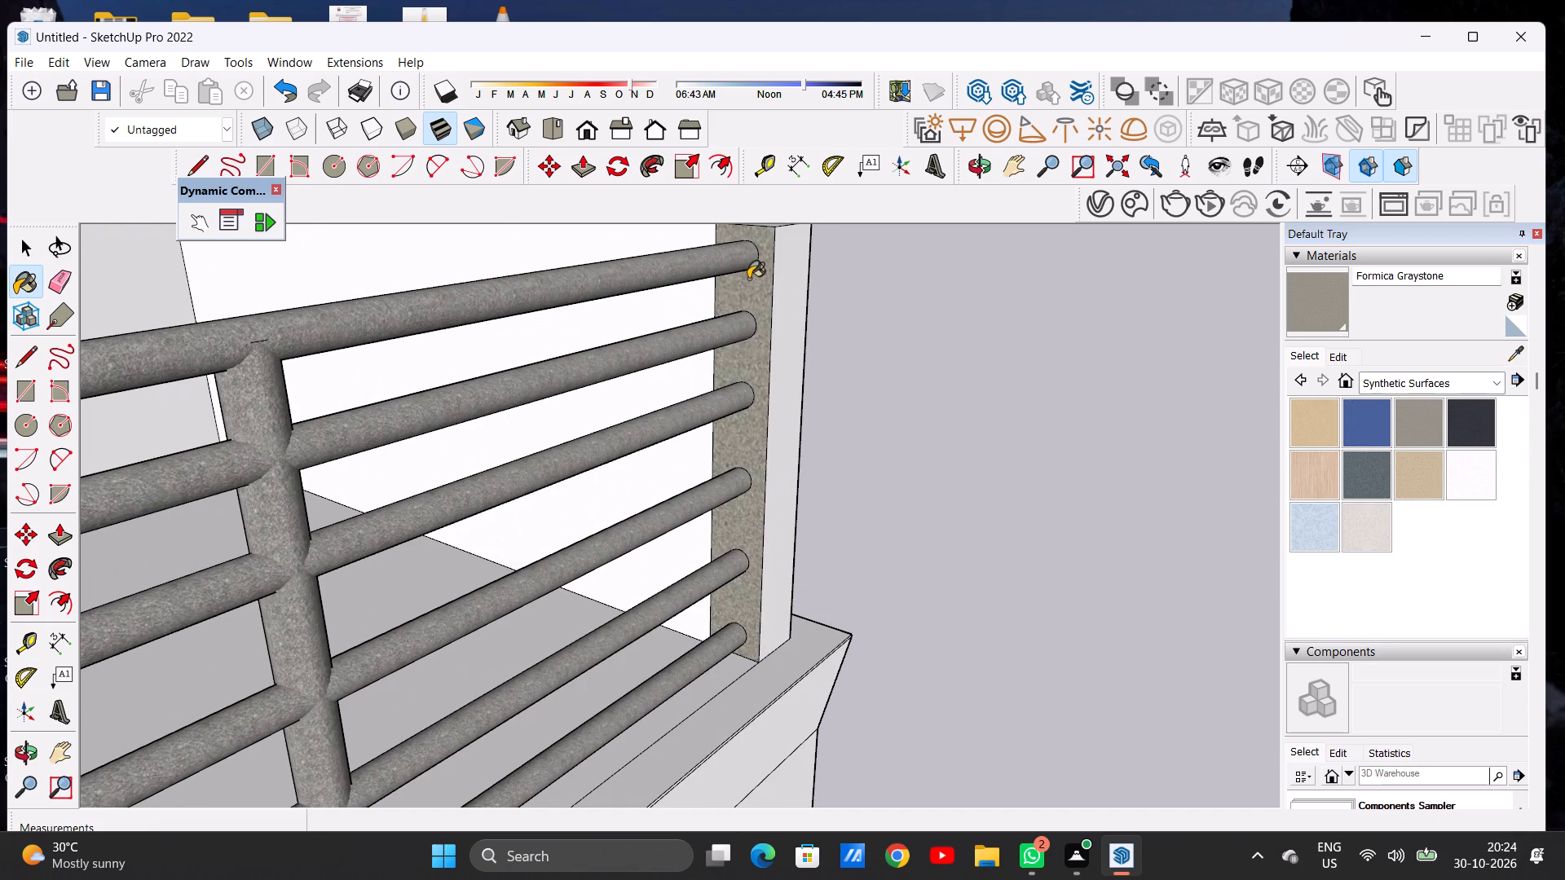
pyautogui.press('space')
# Examine the right end of the roof railing and its parapet corner from the front.
pyautogui.scroll(-4, 763, 356)
pyautogui.scroll(1, 773, 440)
pyautogui.scroll(-14, 773, 440)
pyautogui.moveTo(823, 445); pyautogui.dragTo(740, 432, button='middle')
pyautogui.scroll(-7, 756, 424)
pyautogui.scroll(6, 761, 499)
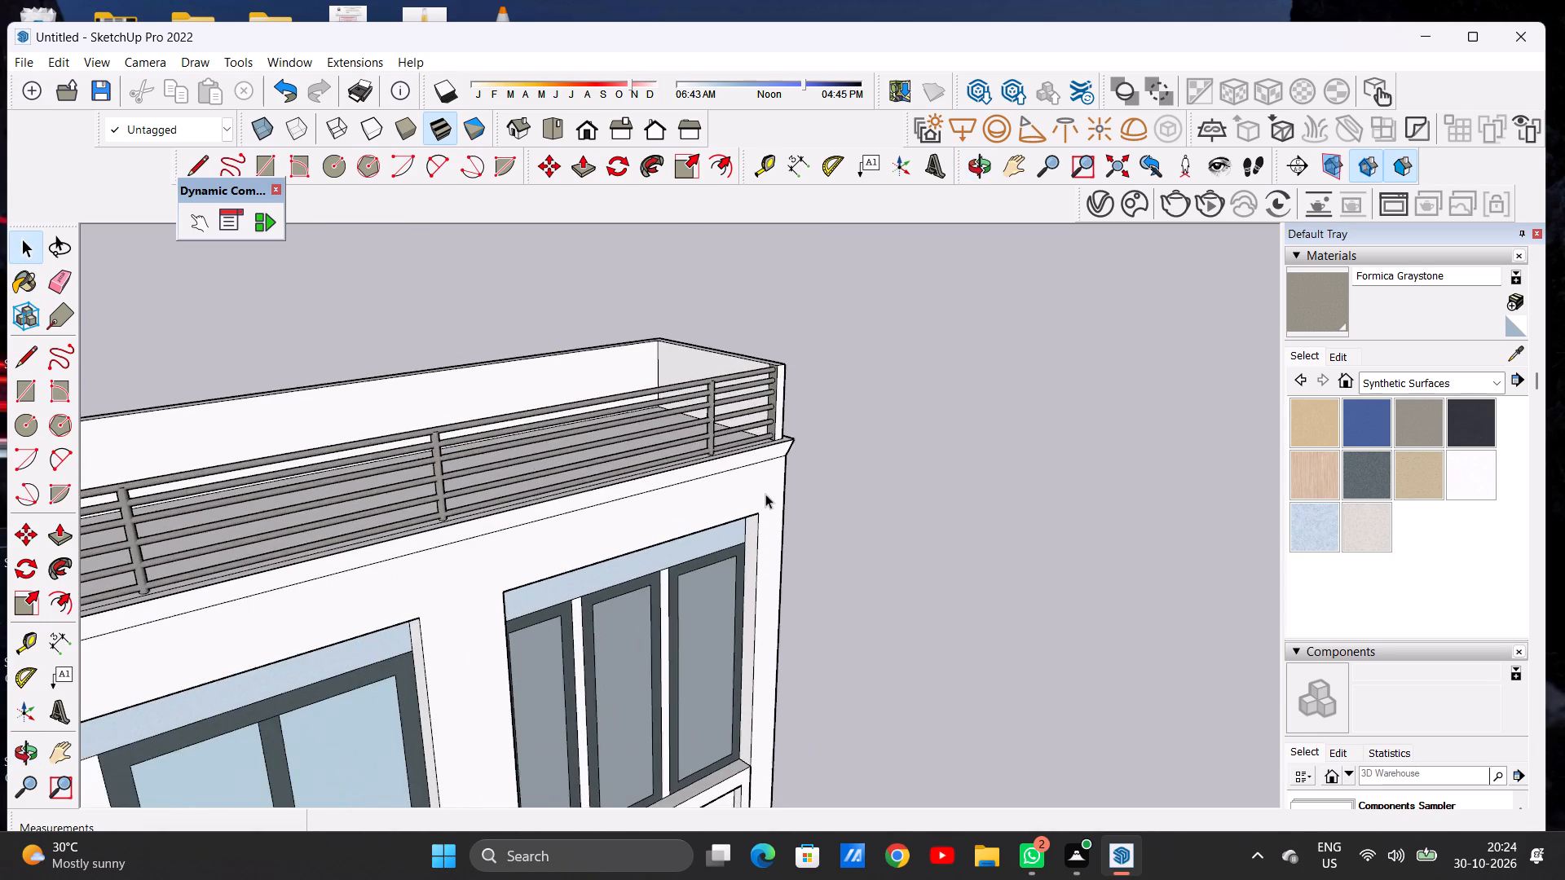
pyautogui.scroll(4, 765, 494)
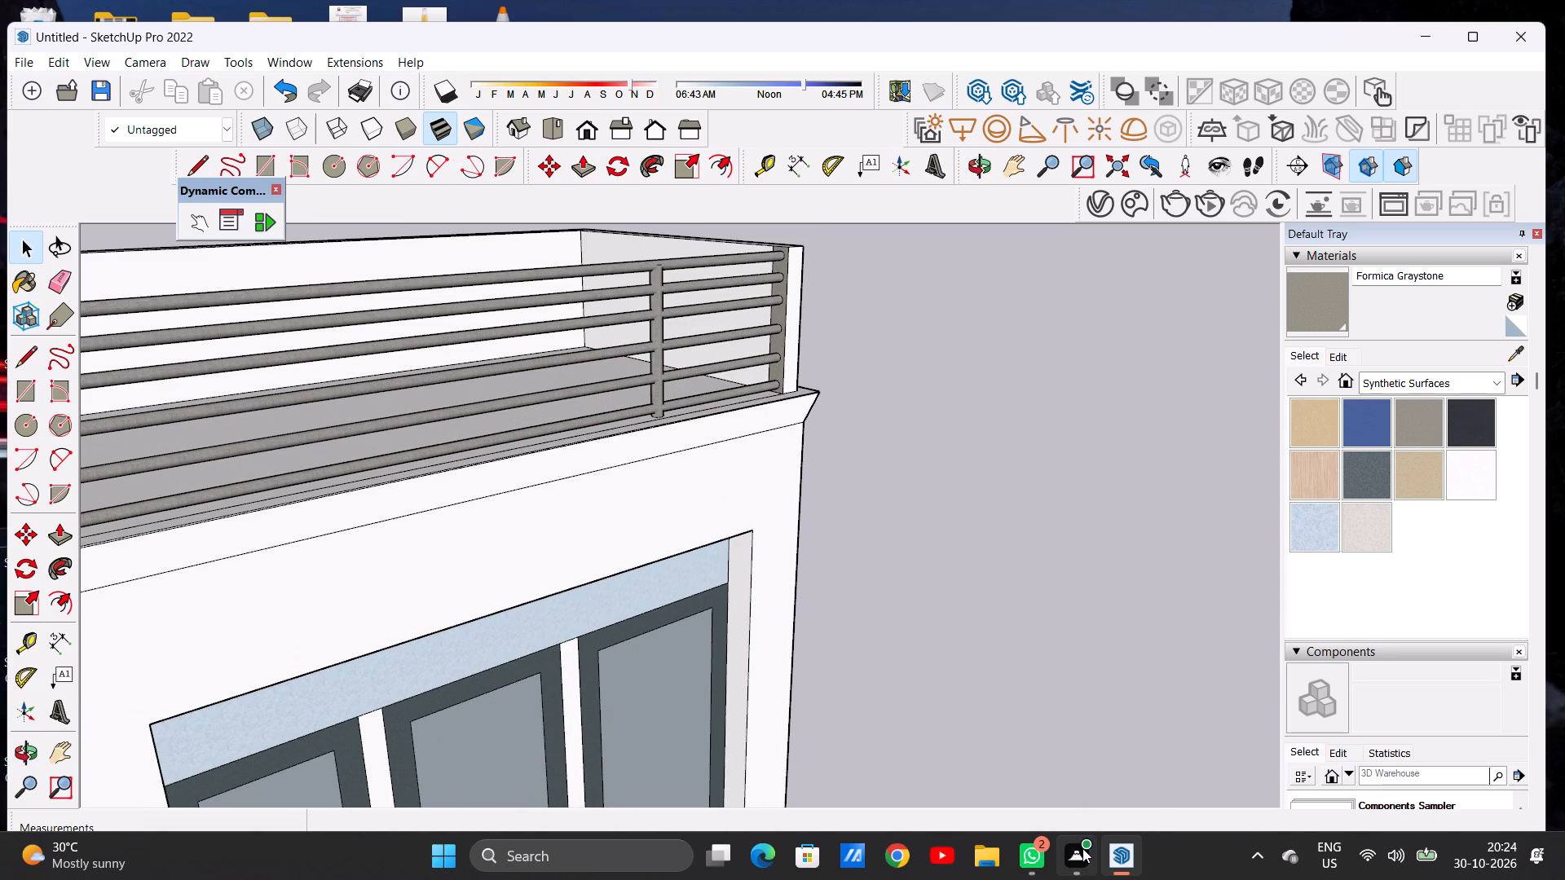
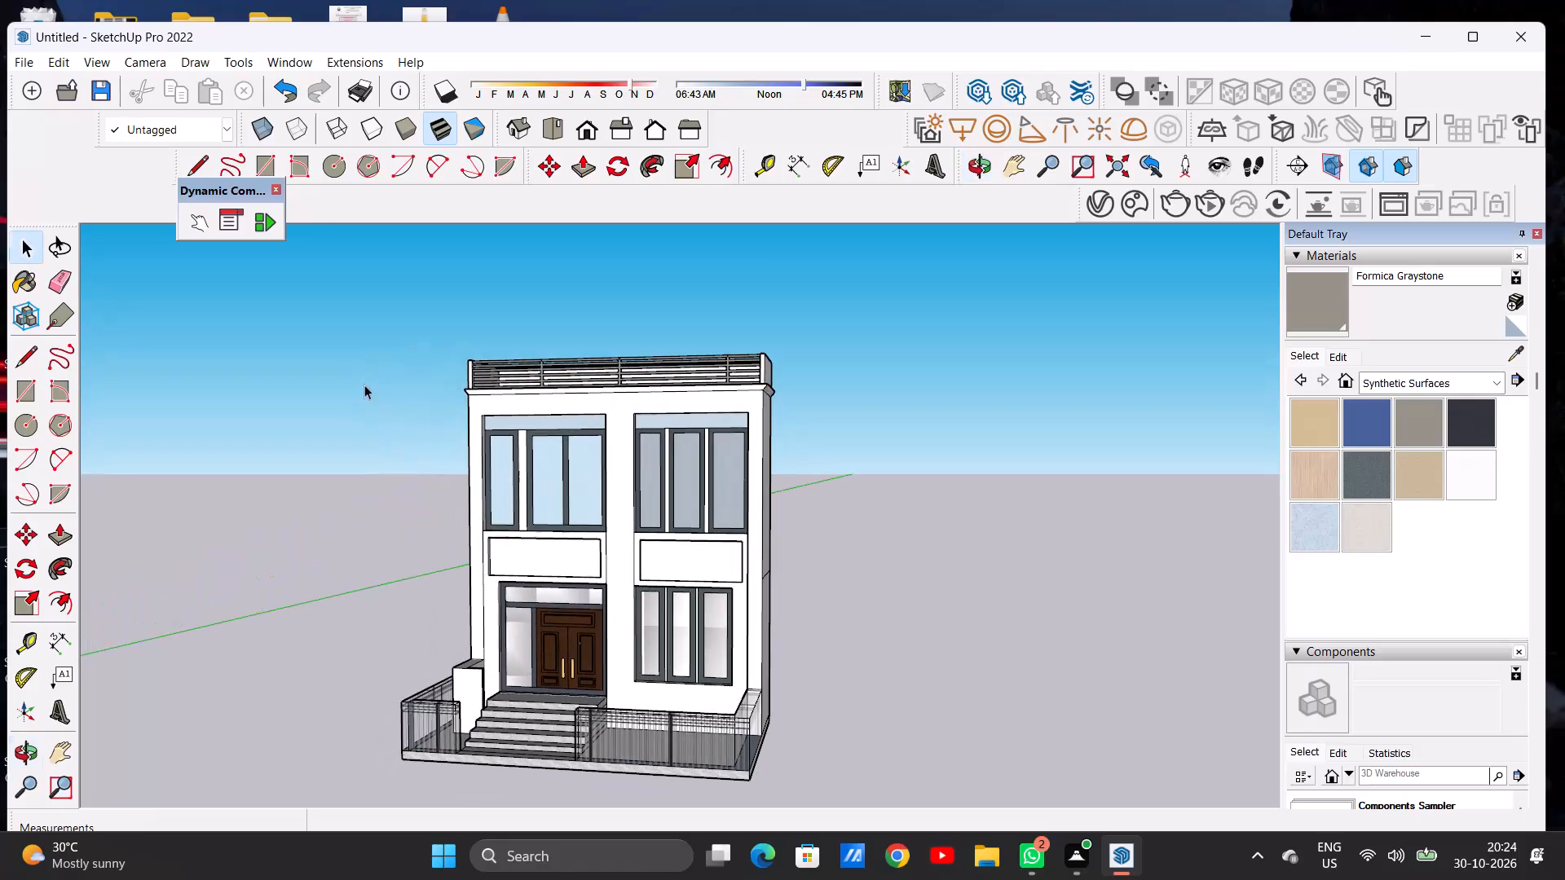
# Examine the building's front facade, including the entrance door, steps, windows and front fence.
pyautogui.scroll(-6, 409, 441)
pyautogui.scroll(9, 428, 463)
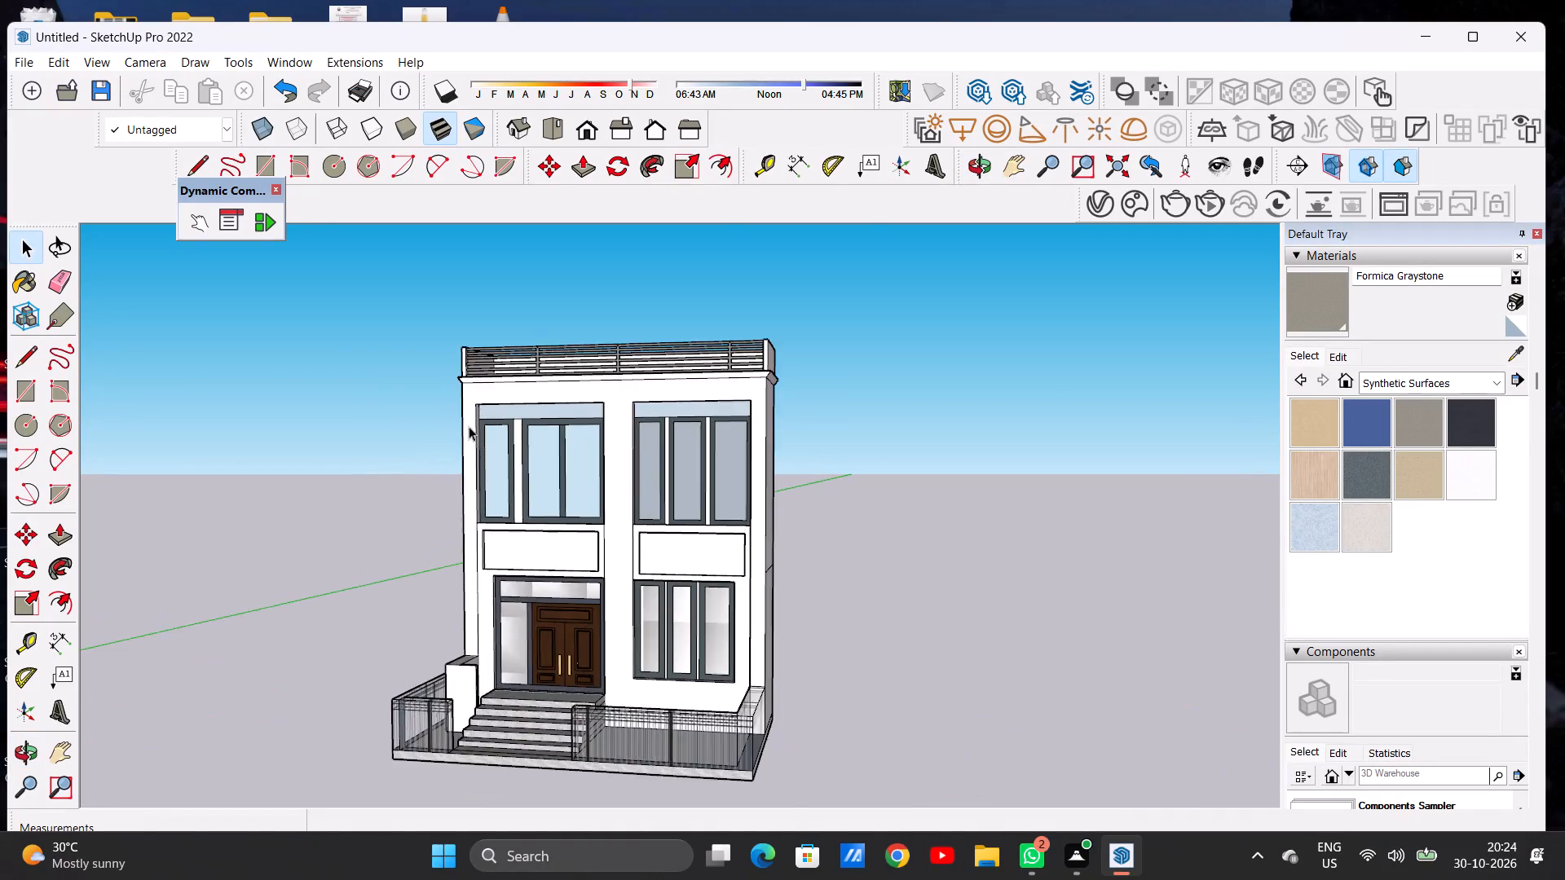
pyautogui.scroll(4, 469, 426)
pyautogui.scroll(-1, 473, 421)
pyautogui.moveTo(439, 423); pyautogui.dragTo(646, 420, button='middle')
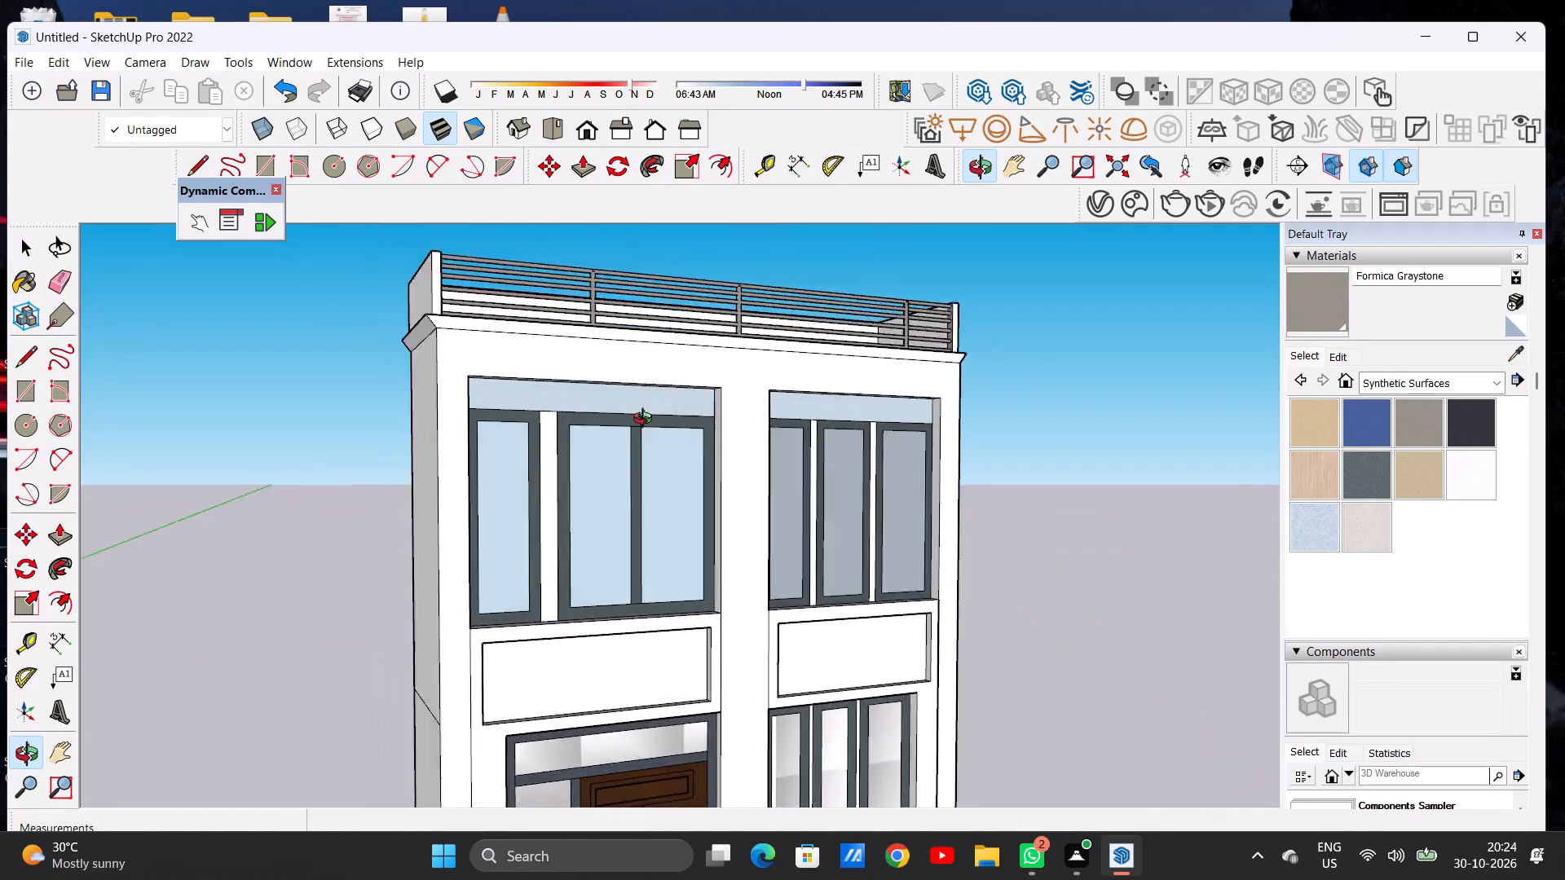
pyautogui.moveTo(646, 420); pyautogui.dragTo(504, 432, button='middle')
pyautogui.scroll(-11, 568, 438)
pyautogui.scroll(6, 650, 583)
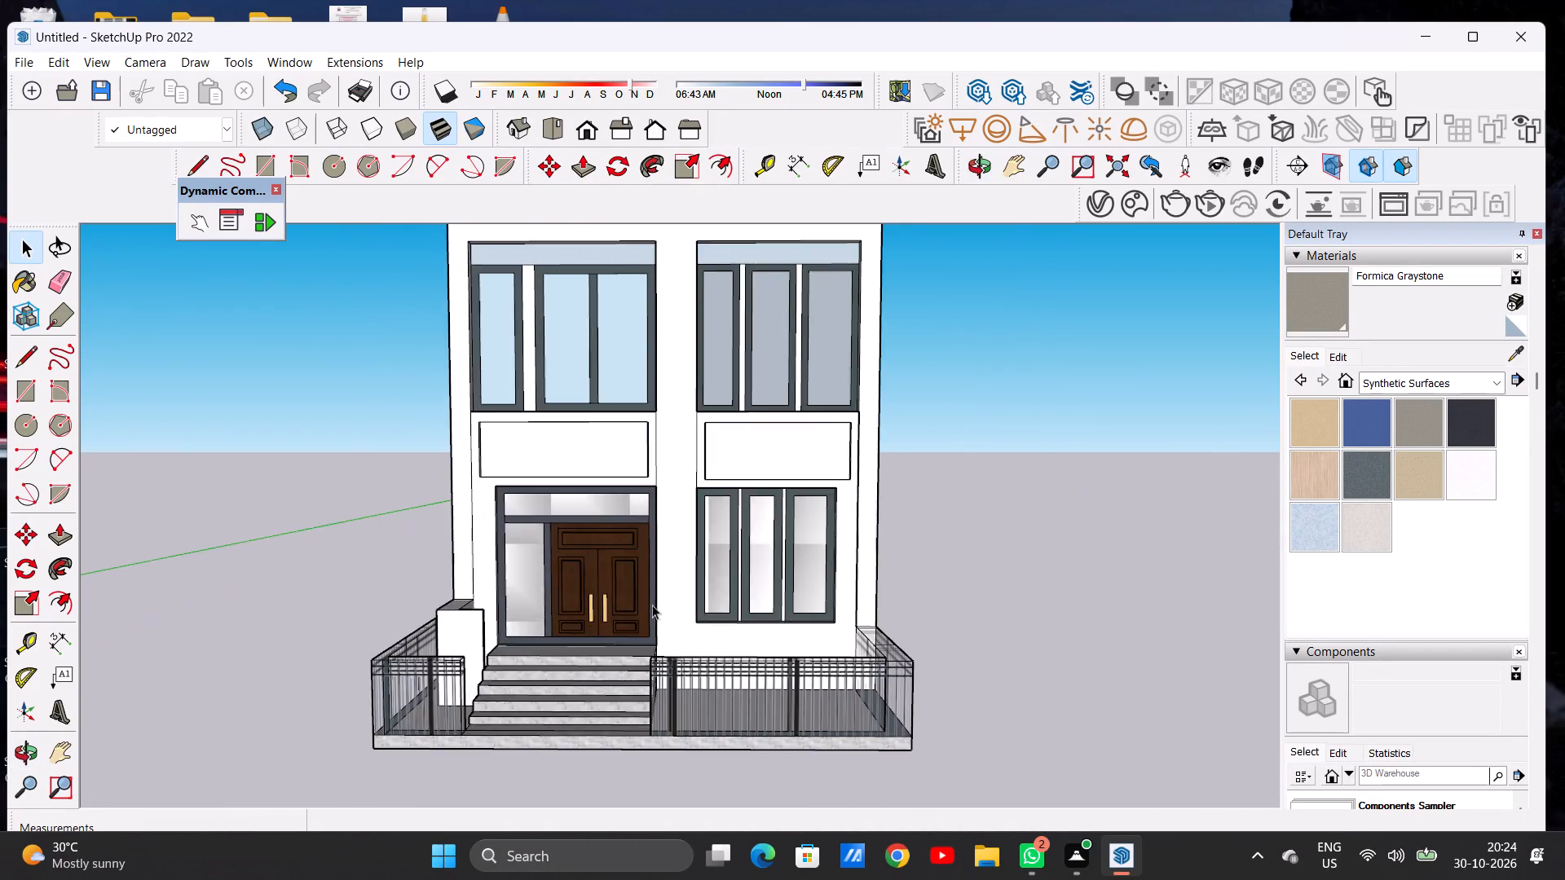
pyautogui.scroll(10, 652, 605)
pyautogui.moveTo(525, 542); pyautogui.dragTo(987, 548, button='middle')
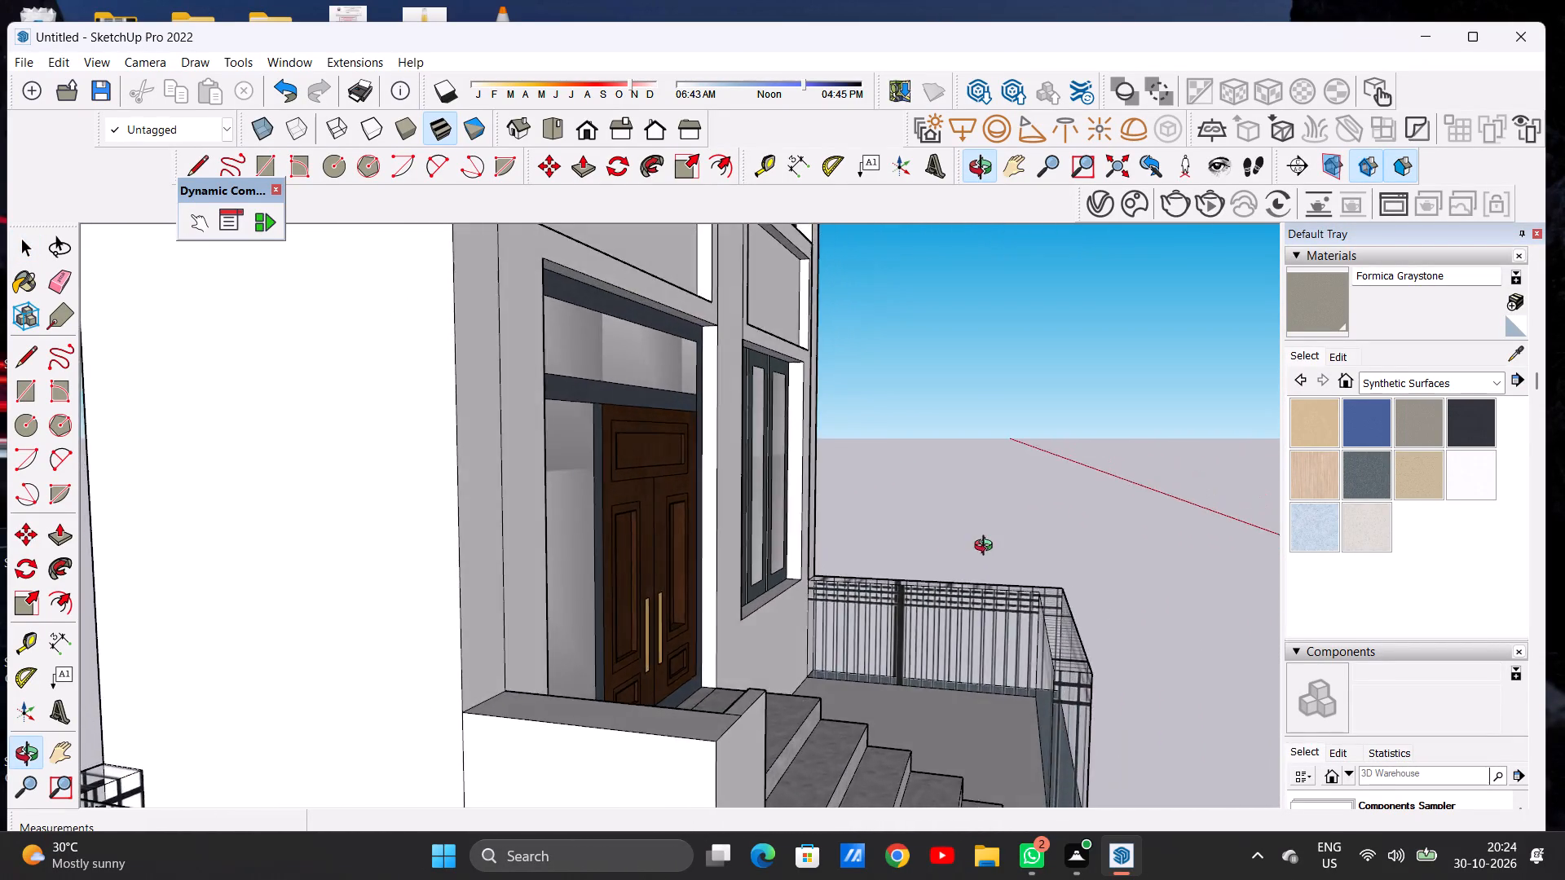
pyautogui.moveTo(987, 548); pyautogui.dragTo(513, 541, button='middle')
pyautogui.scroll(-4, 580, 608)
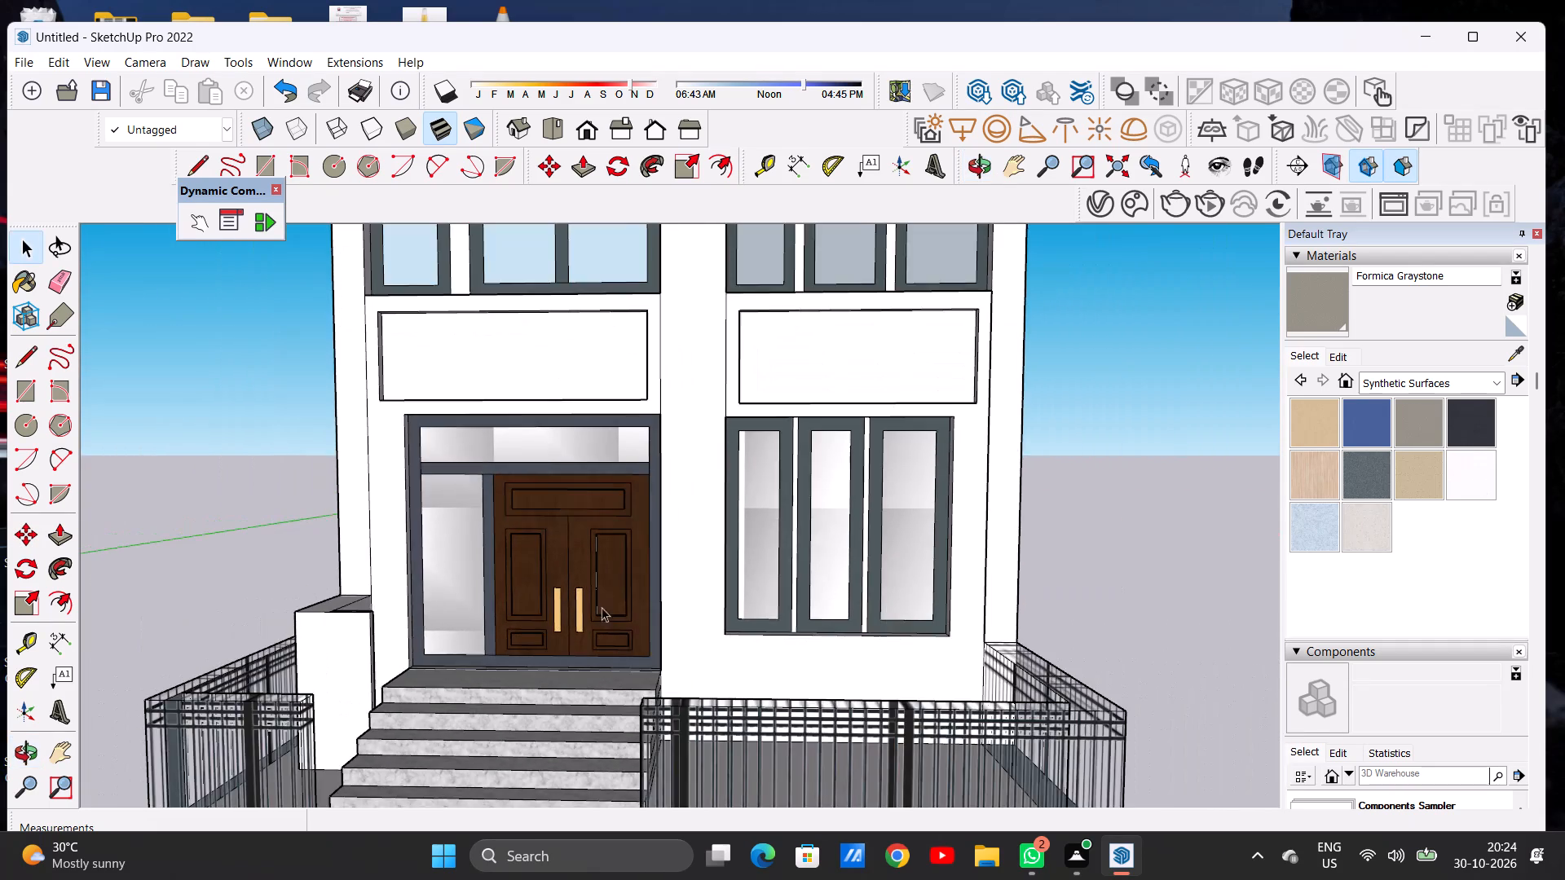
pyautogui.scroll(-6, 702, 607)
pyautogui.scroll(-3, 617, 549)
pyautogui.moveTo(611, 549); pyautogui.dragTo(609, 625, button='middle')
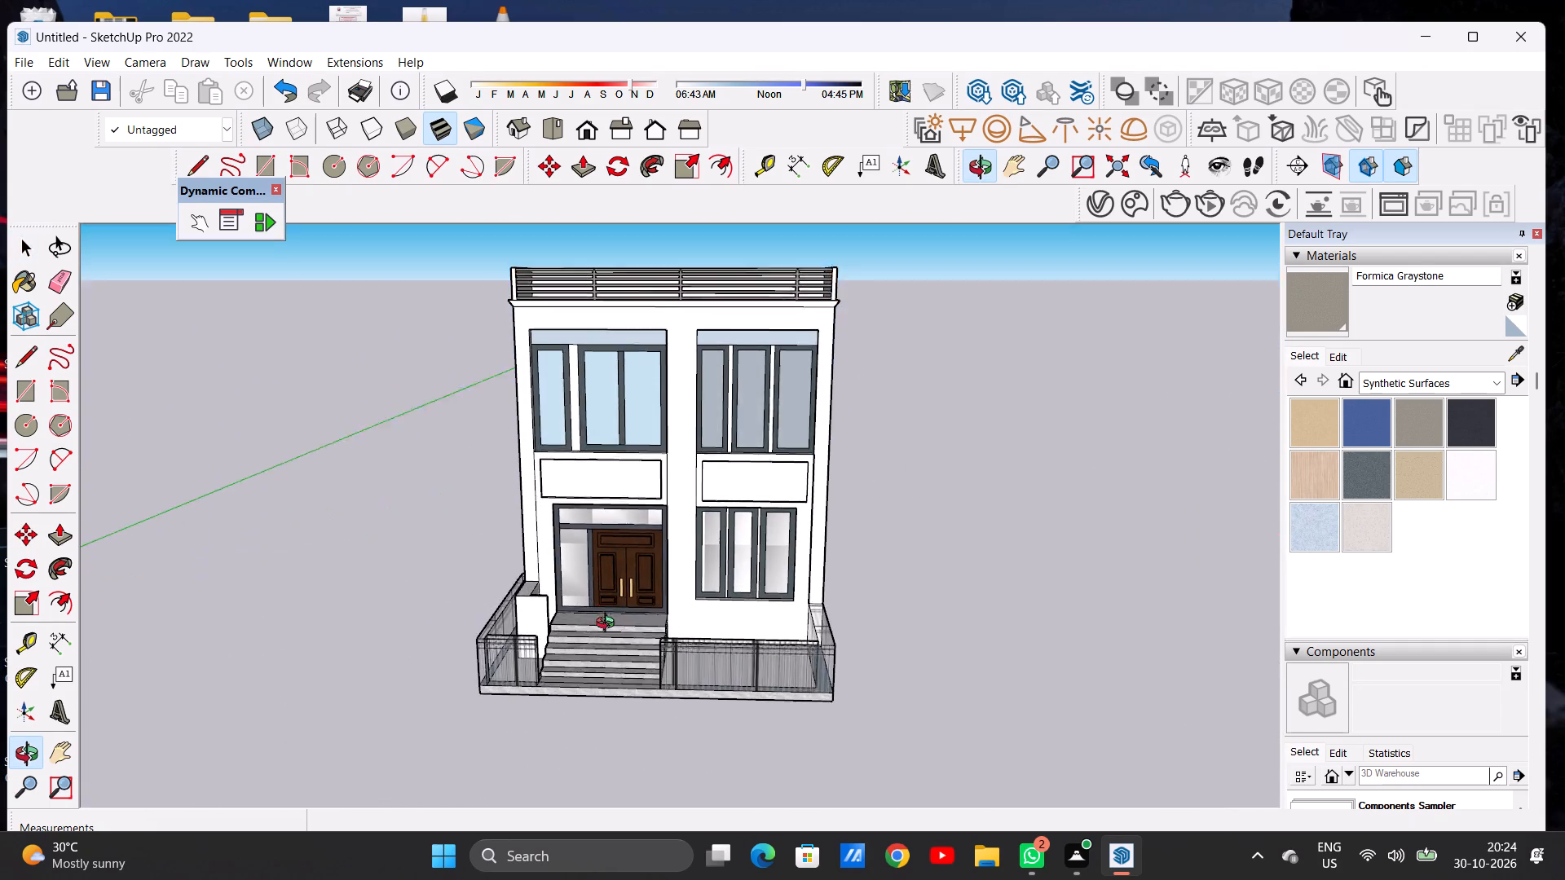
pyautogui.moveTo(609, 625); pyautogui.dragTo(603, 669, button='middle')
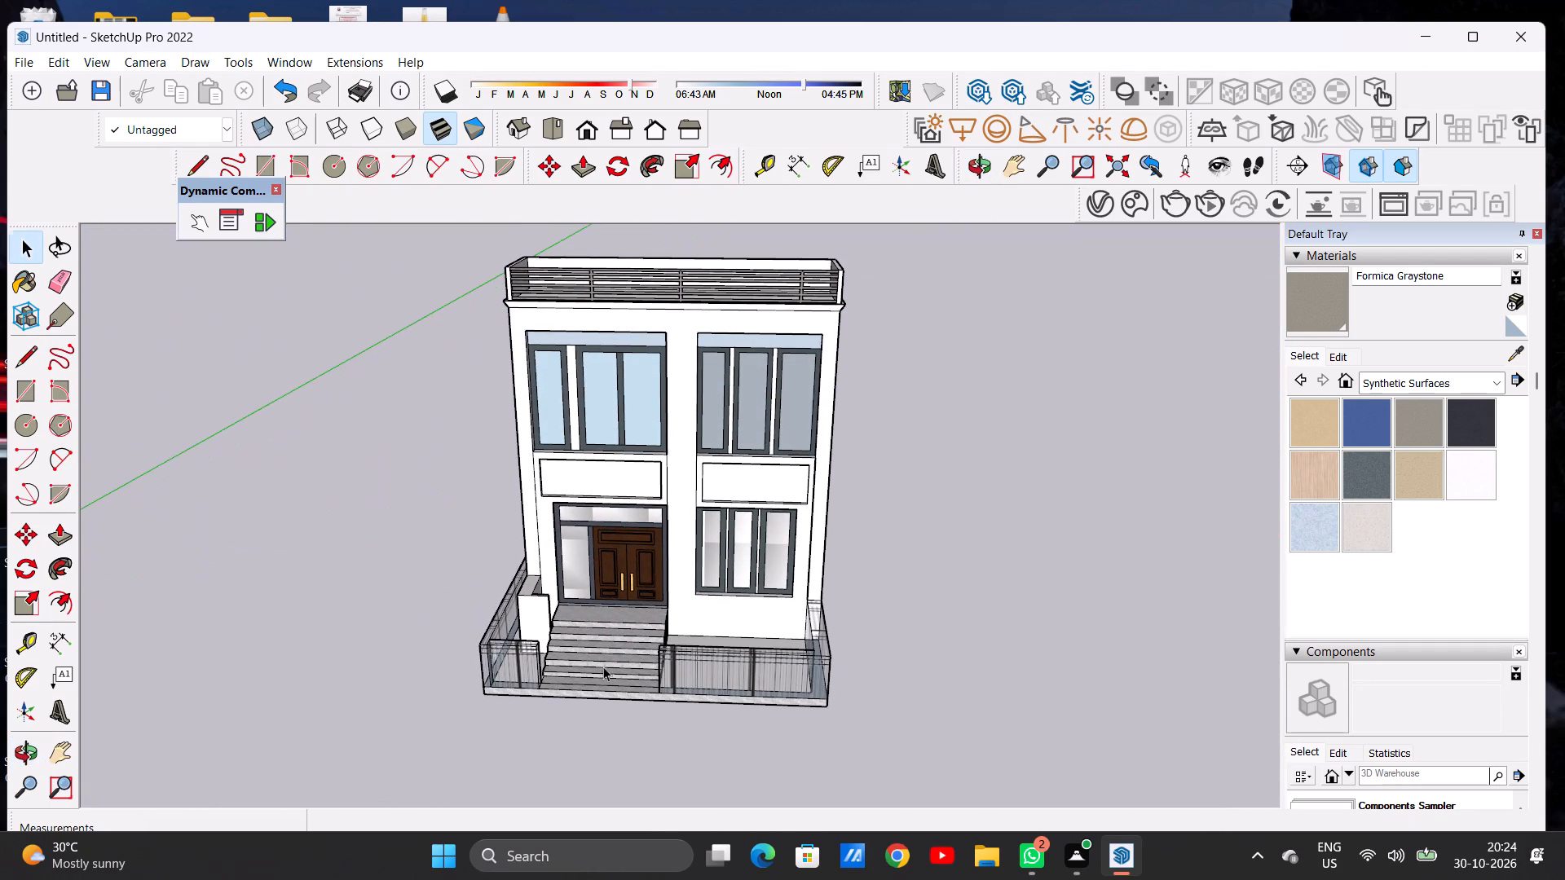
pyautogui.scroll(-3, 630, 606)
pyautogui.scroll(13, 655, 358)
pyautogui.scroll(-1, 681, 389)
# Paint the narrow wall face behind the railing ends, at the entrance-side end of the roof parapet, with Formica Graystone.
pyautogui.moveTo(866, 390); pyautogui.dragTo(580, 381, button='middle')
pyautogui.scroll(-3, 623, 431)
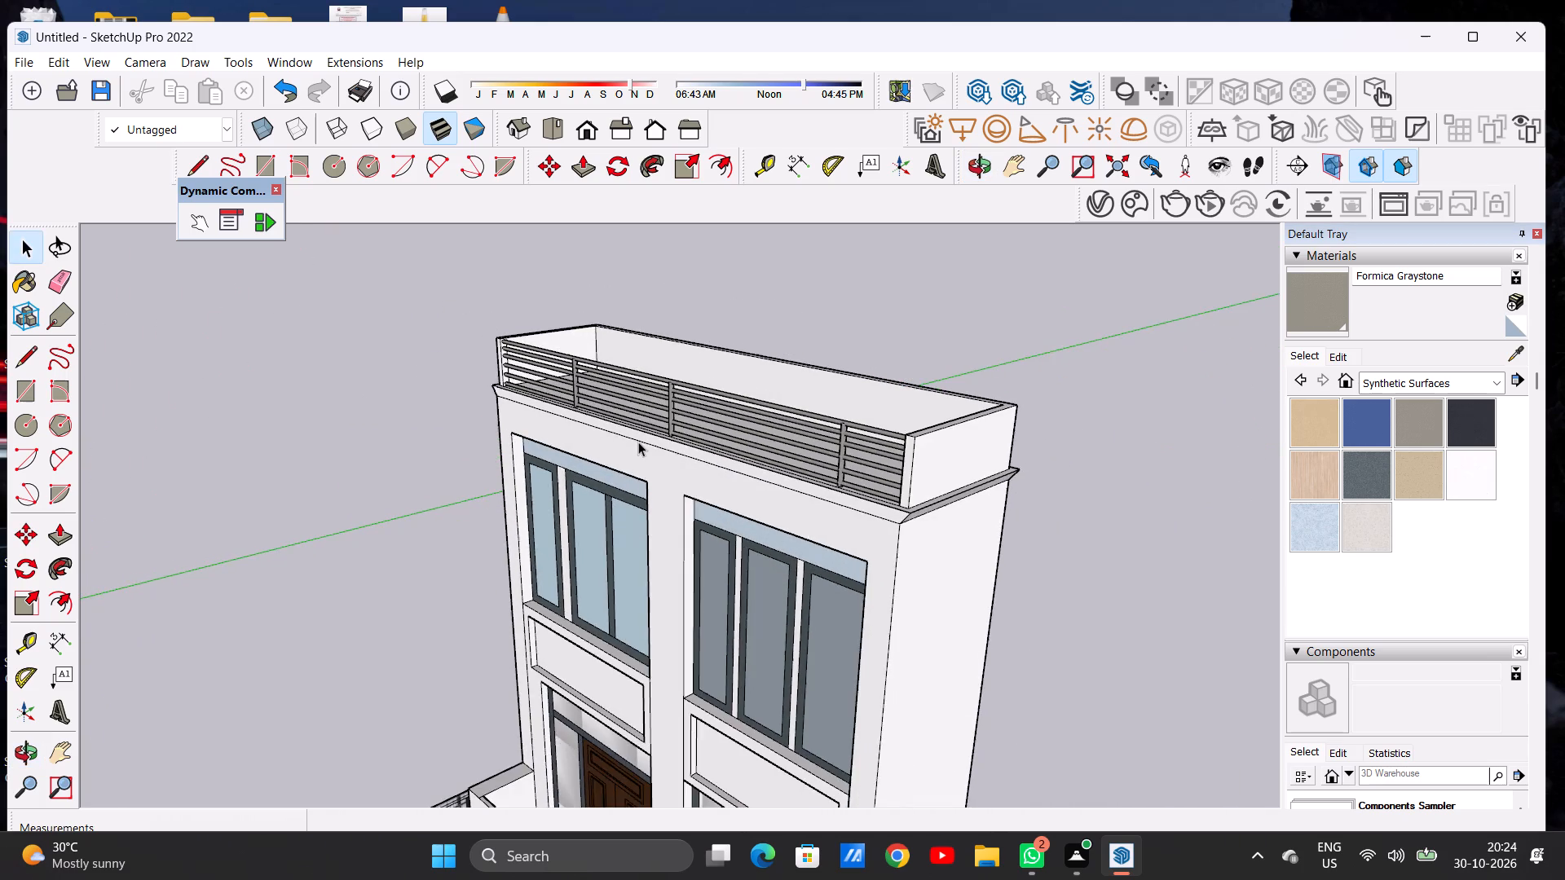
pyautogui.scroll(-1, 638, 442)
pyautogui.scroll(11, 509, 343)
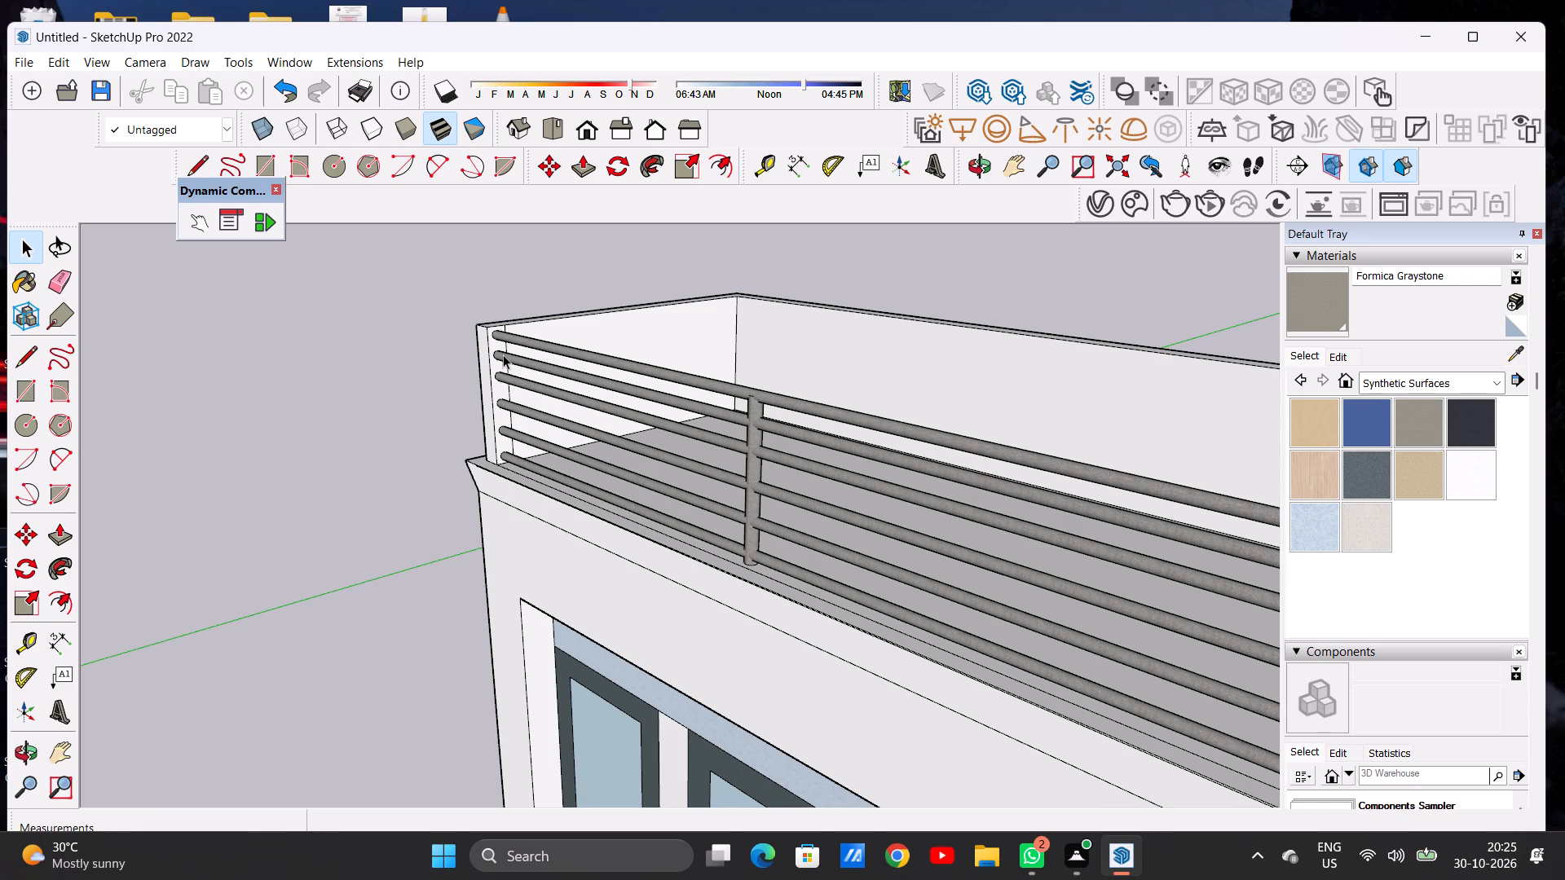
pyautogui.scroll(-16, 502, 354)
pyautogui.moveTo(587, 496); pyautogui.dragTo(621, 480, button='middle')
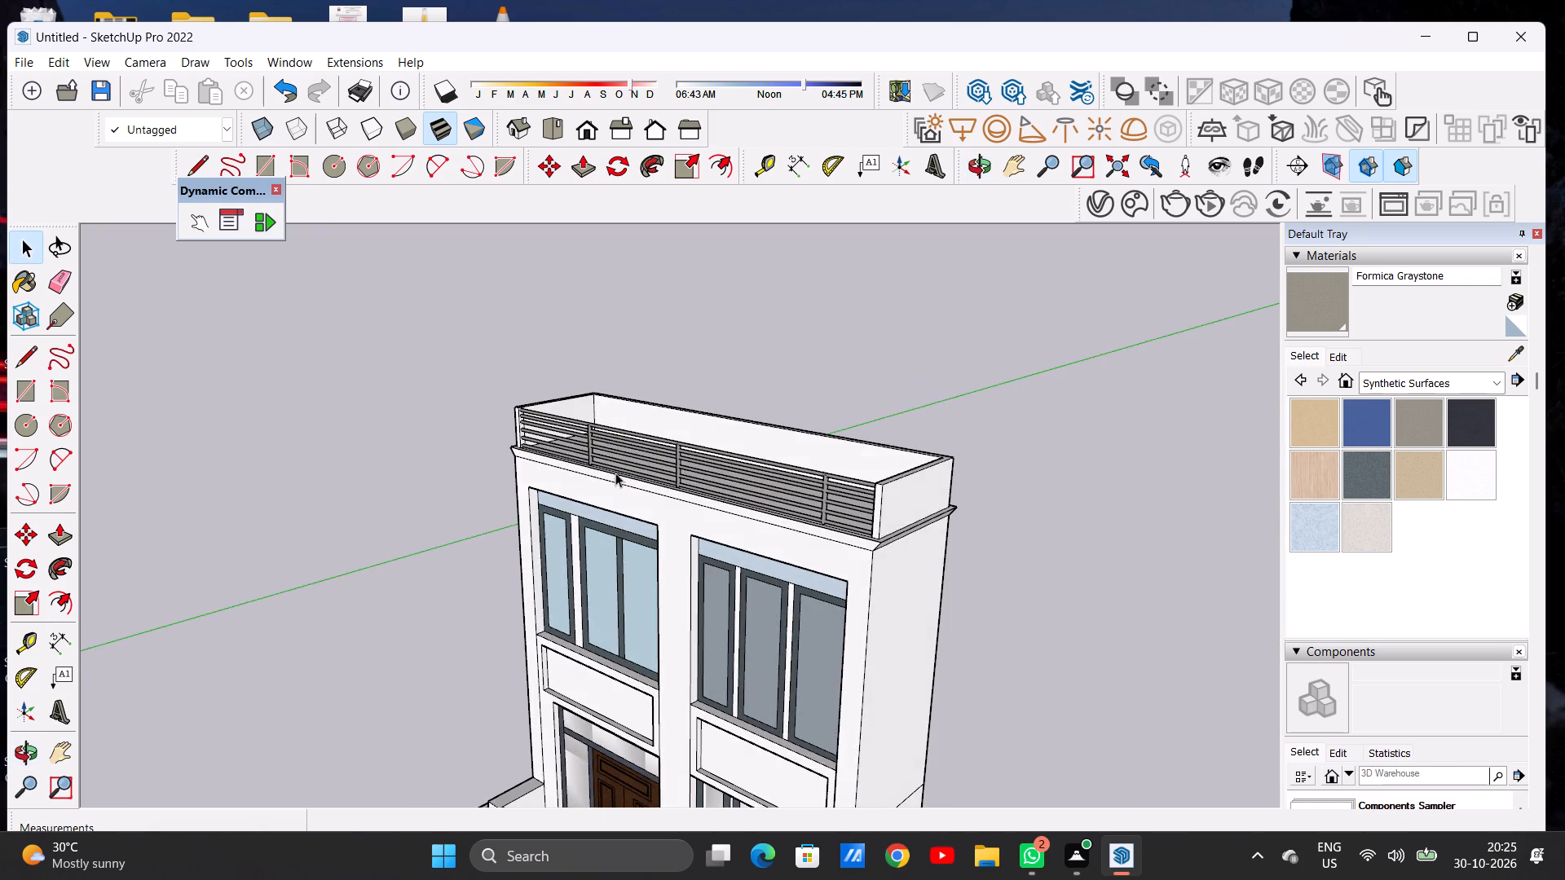
pyautogui.scroll(5, 533, 435)
pyautogui.scroll(-1, 533, 435)
pyautogui.scroll(4, 533, 435)
pyautogui.scroll(-1, 503, 402)
pyautogui.scroll(5, 506, 399)
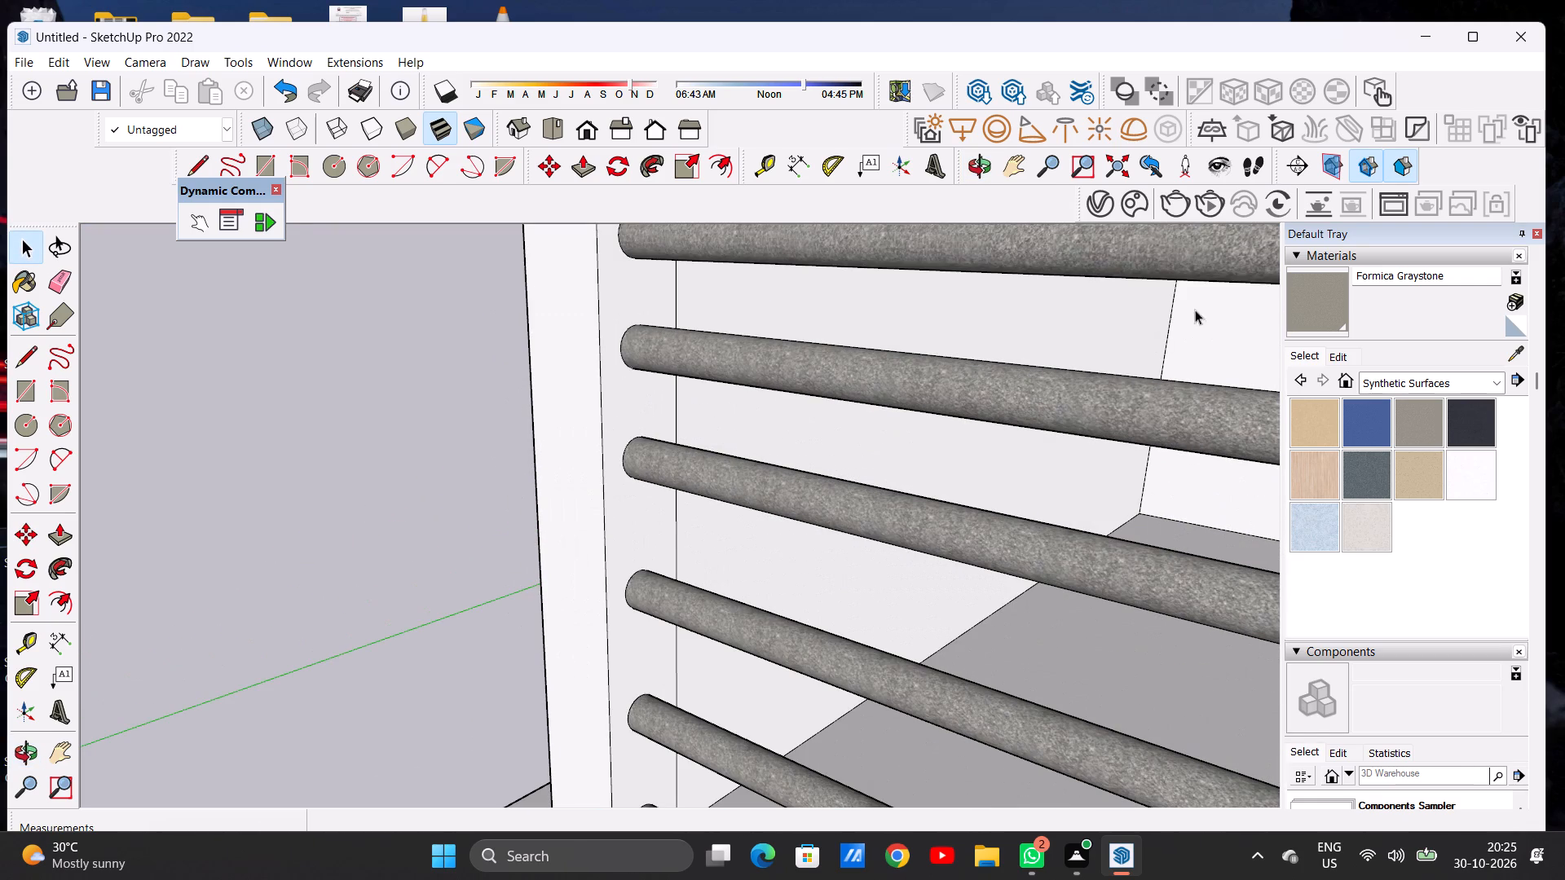
pyautogui.click(1309, 306)
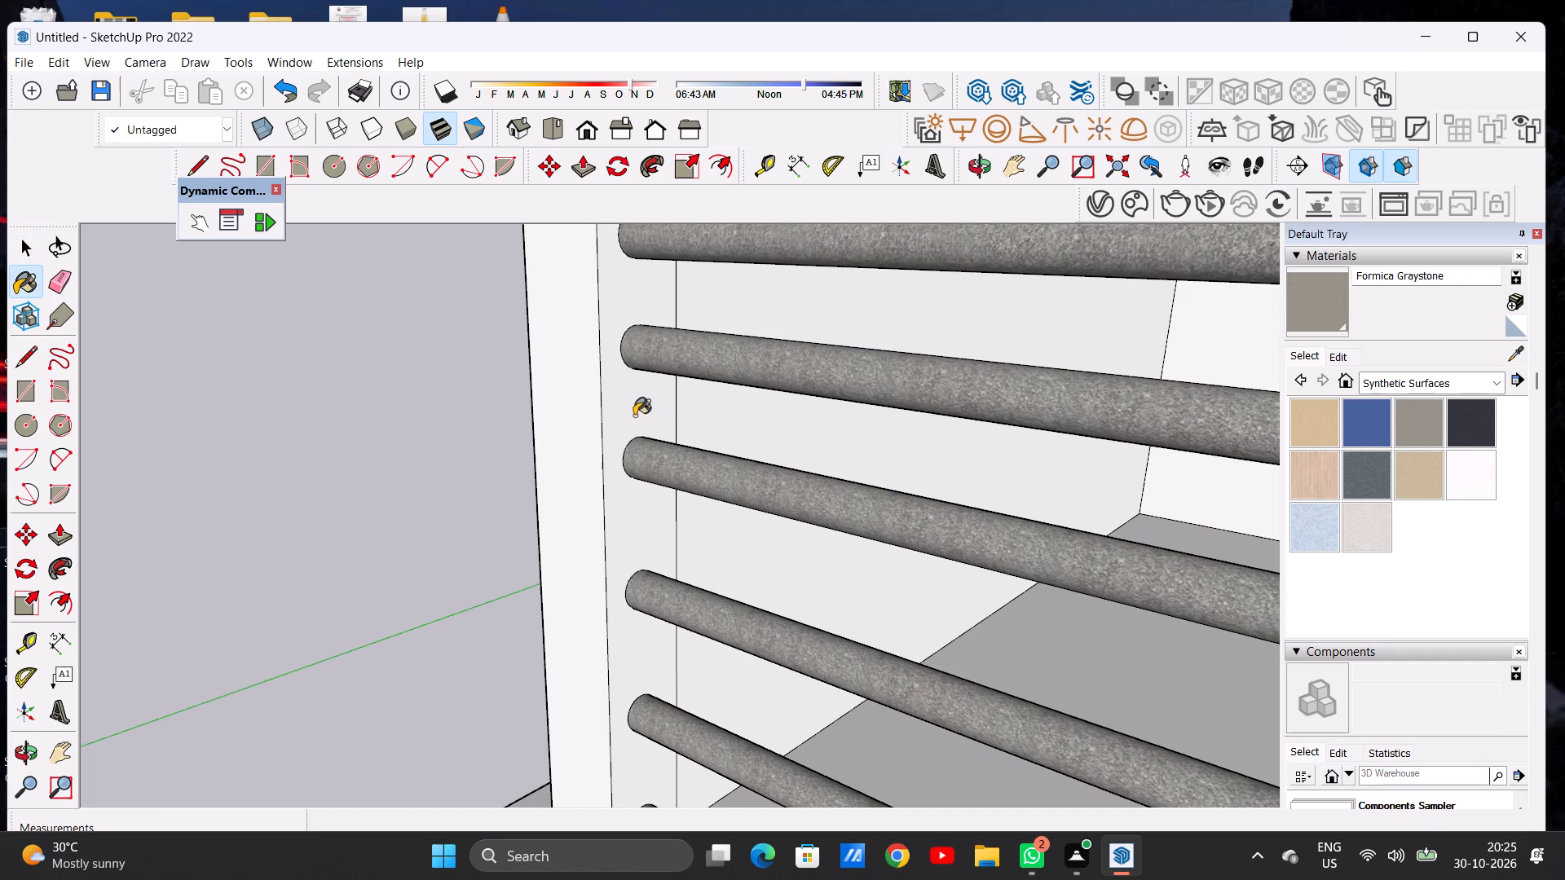
pyautogui.click(633, 413)
# Paint the front end face and outer side face of the roof parapet's entrance-side wall with Formica Graystone.
pyautogui.scroll(-14, 637, 429)
pyautogui.scroll(1, 638, 438)
pyautogui.scroll(-8, 637, 421)
pyautogui.moveTo(647, 444); pyautogui.dragTo(730, 444, button='middle')
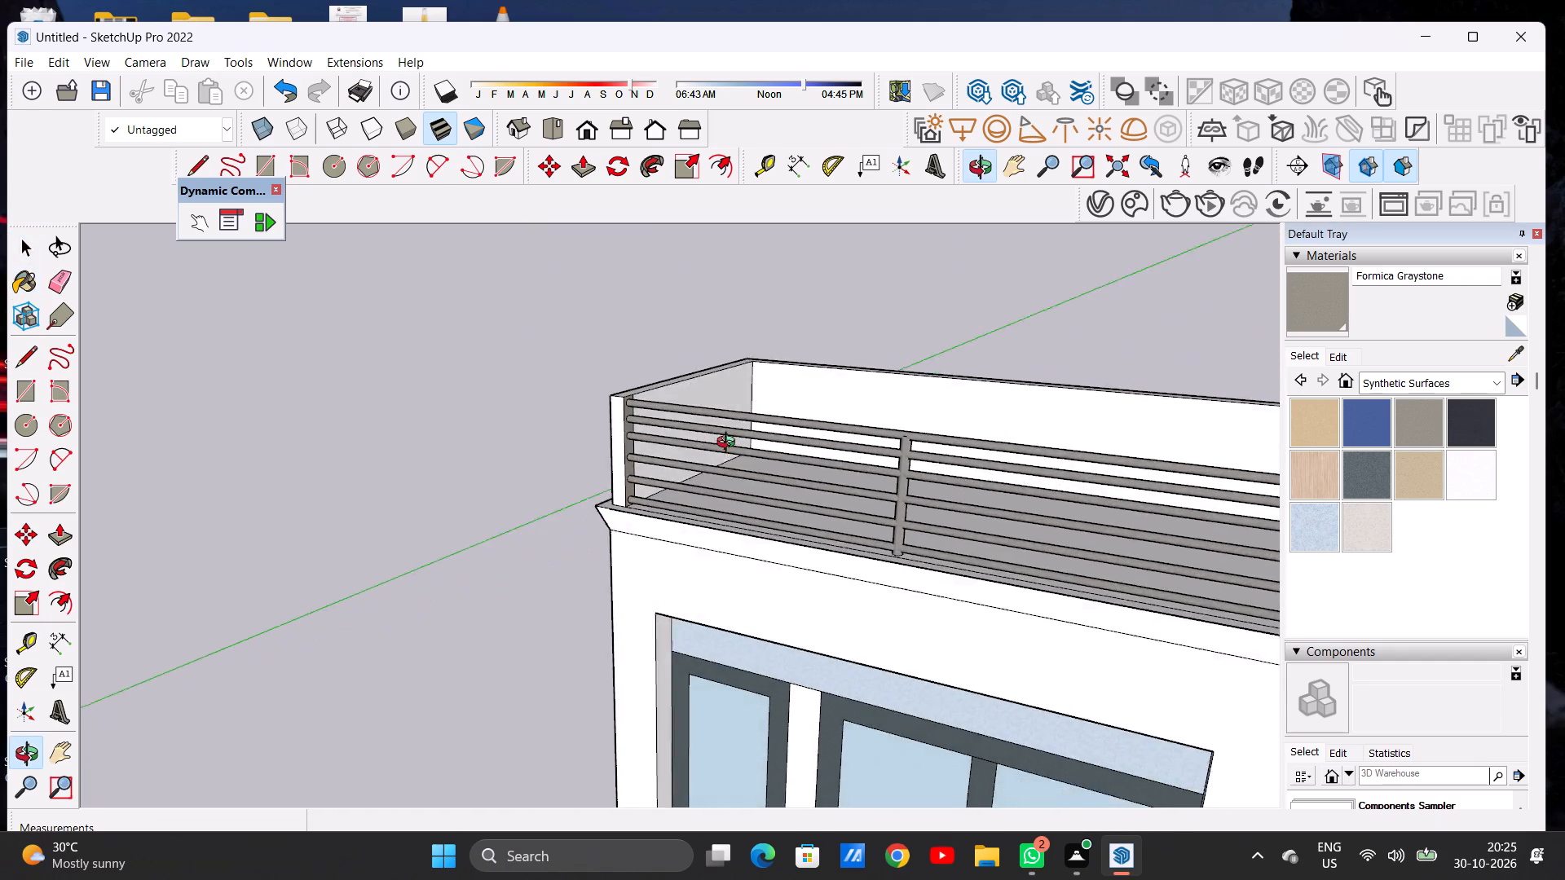
pyautogui.moveTo(730, 444); pyautogui.dragTo(859, 430, button='middle')
pyautogui.scroll(-8, 488, 425)
pyautogui.moveTo(574, 476); pyautogui.dragTo(632, 435, button='middle')
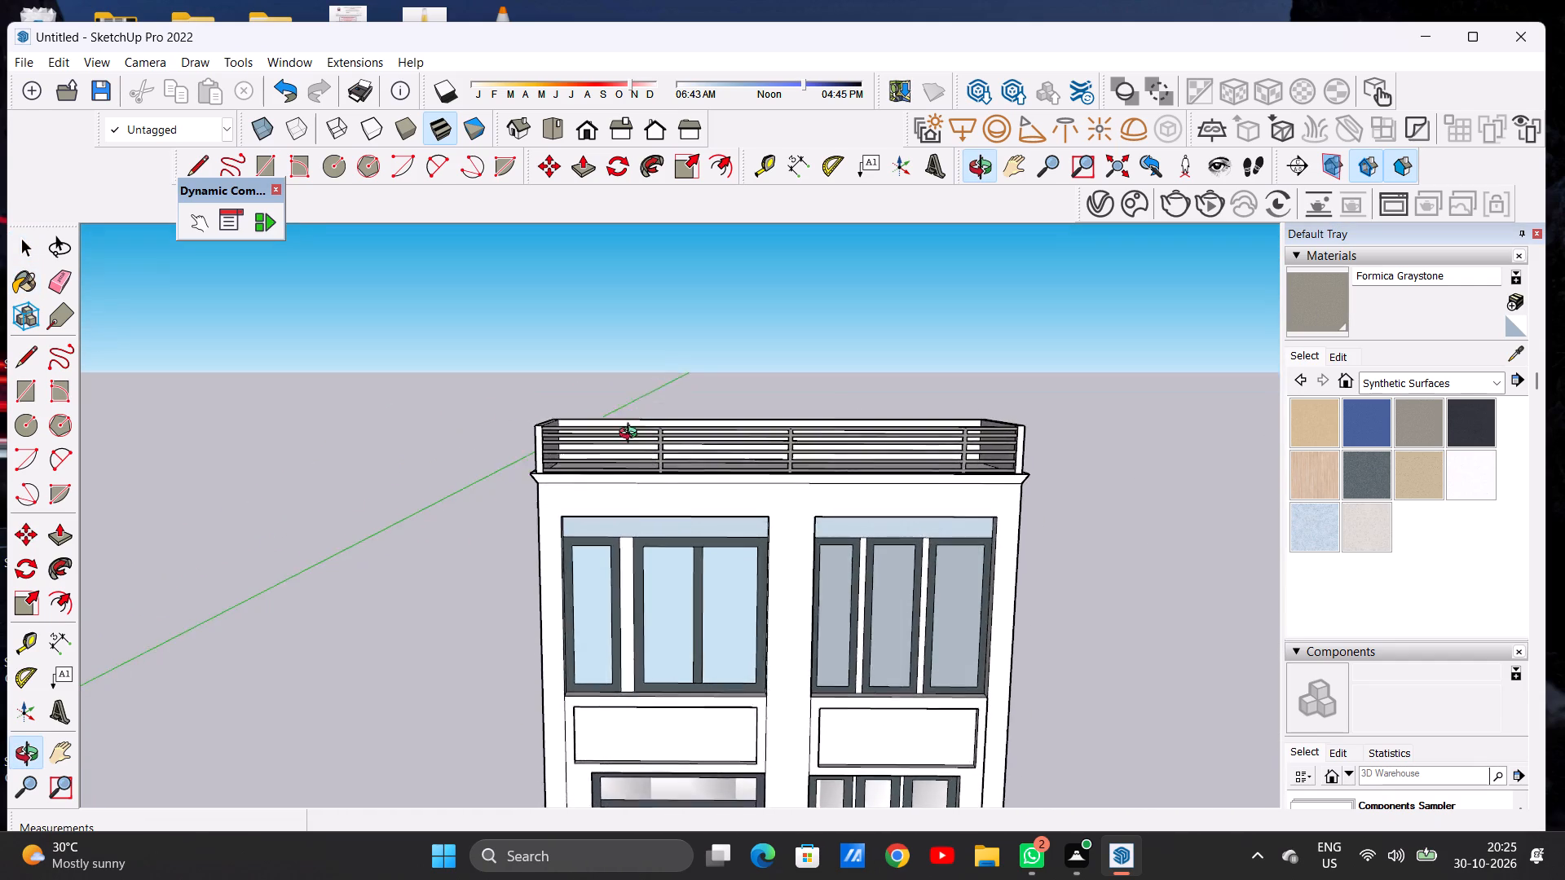
pyautogui.moveTo(632, 435); pyautogui.dragTo(631, 437, button='middle')
pyautogui.scroll(14, 564, 452)
pyautogui.moveTo(540, 426); pyautogui.dragTo(456, 551, button='middle')
pyautogui.scroll(1, 455, 551)
pyautogui.scroll(-8, 493, 480)
pyautogui.scroll(-6, 531, 410)
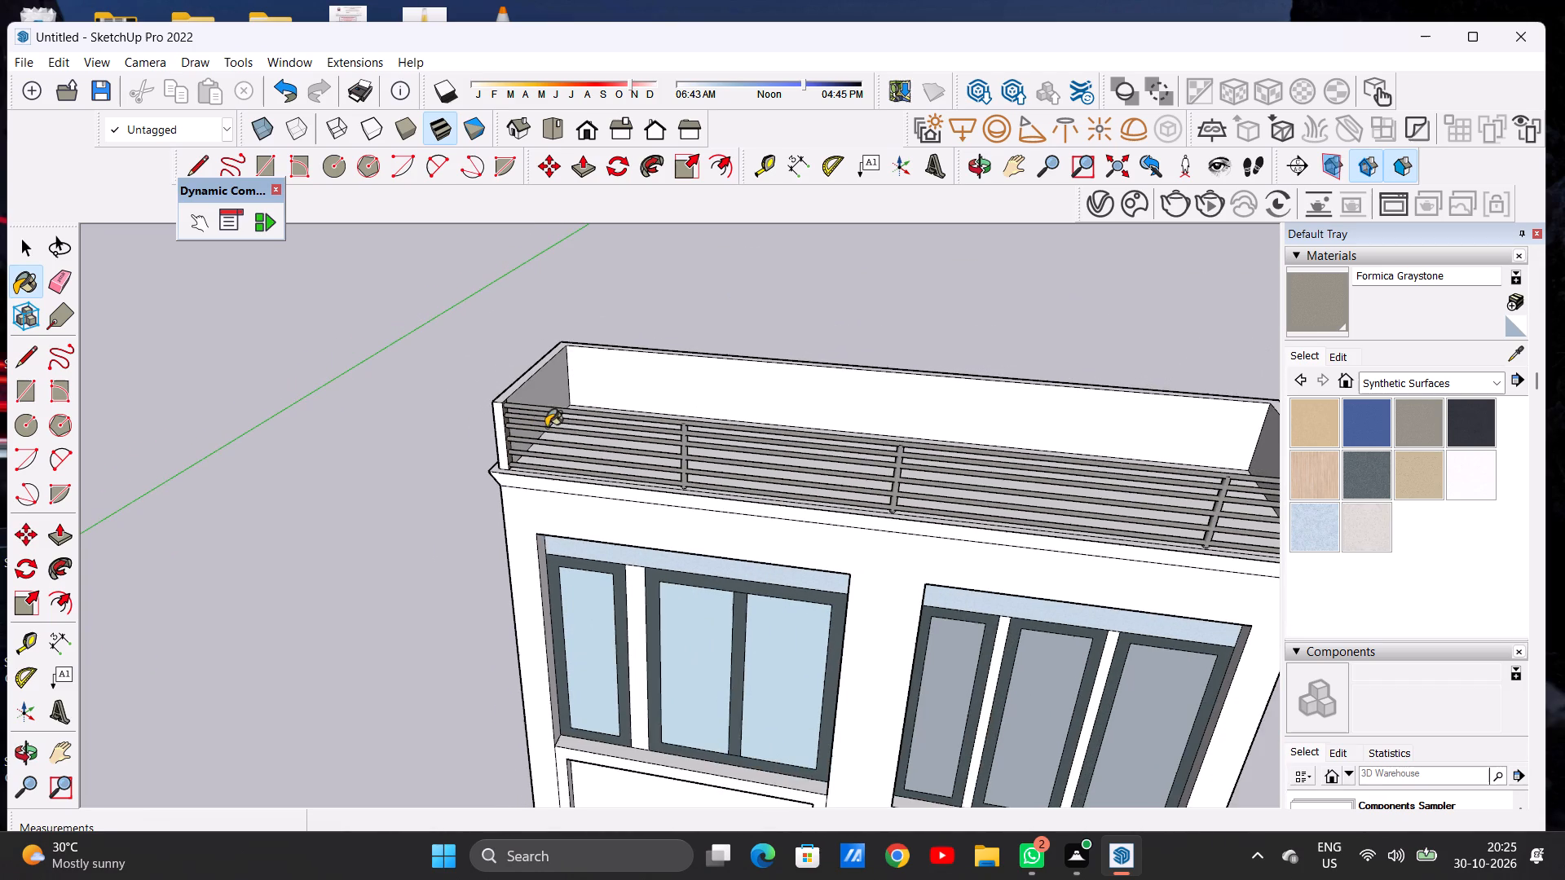
pyautogui.scroll(-6, 546, 438)
pyautogui.moveTo(496, 442); pyautogui.dragTo(831, 389, button='middle')
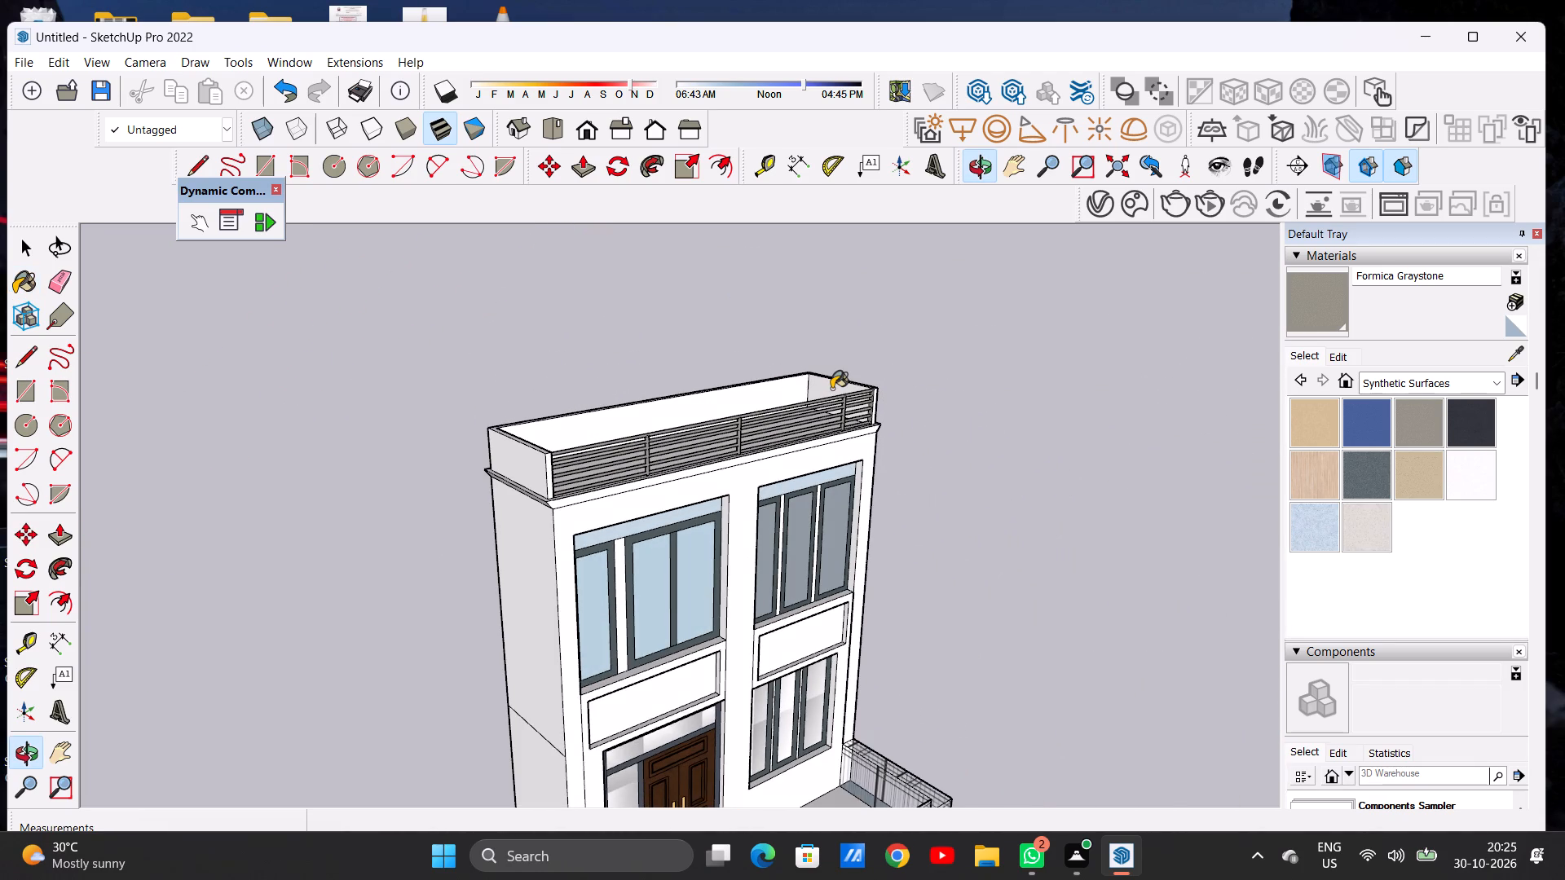
pyautogui.scroll(20, 546, 459)
pyautogui.scroll(-1, 546, 461)
pyautogui.scroll(1, 546, 461)
pyautogui.click(571, 423)
pyautogui.click(524, 436)
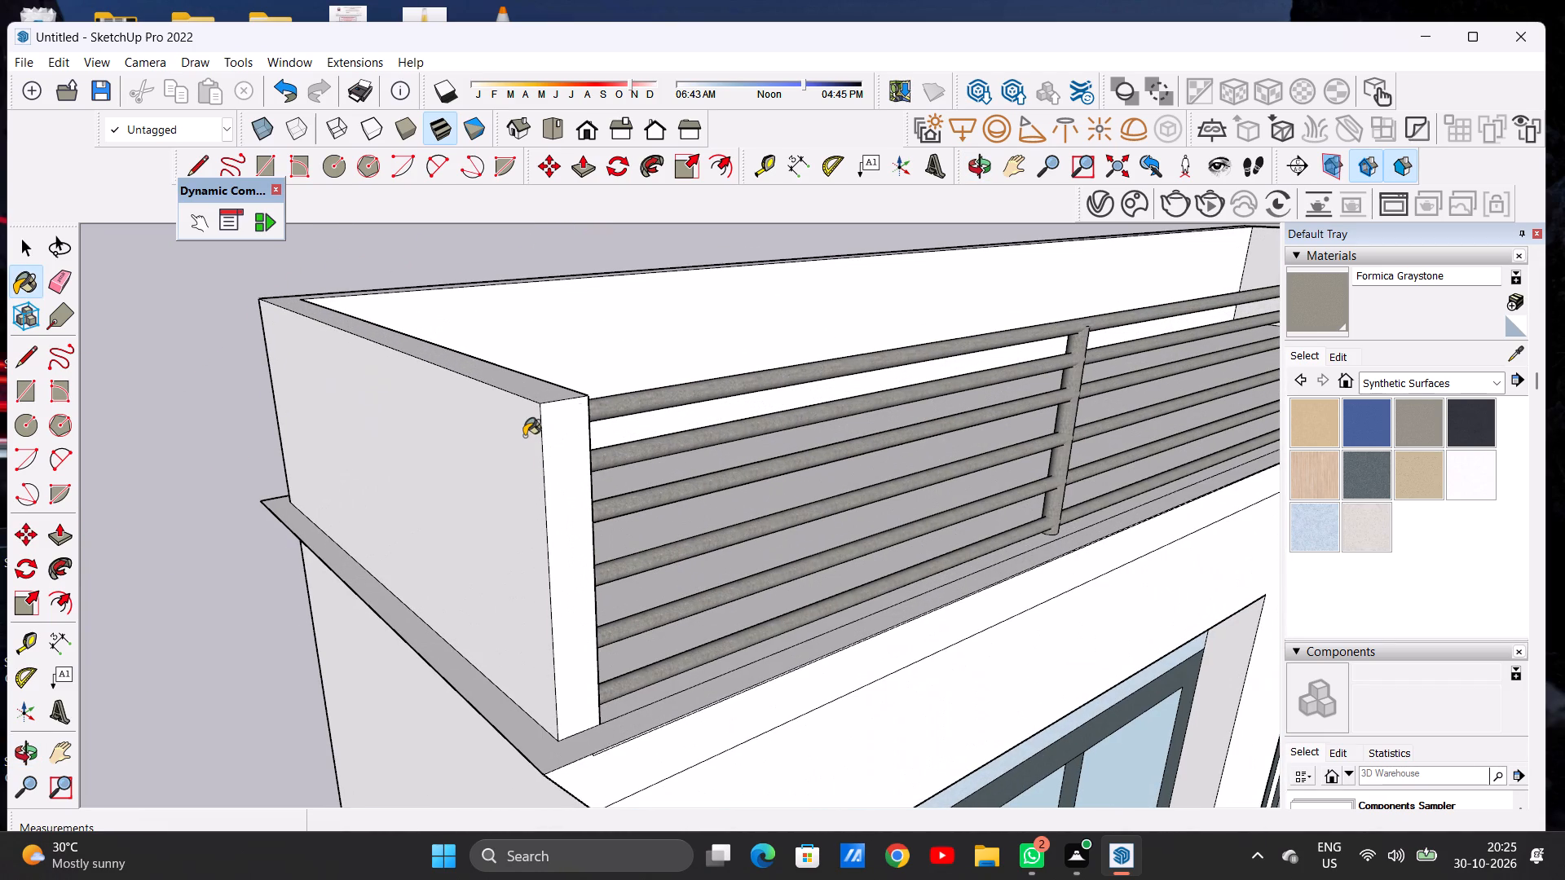
# Examine the painted parapet end and the roof railing from the front of the building.
pyautogui.scroll(-6, 527, 454)
pyautogui.moveTo(751, 428); pyautogui.dragTo(399, 477, button='middle')
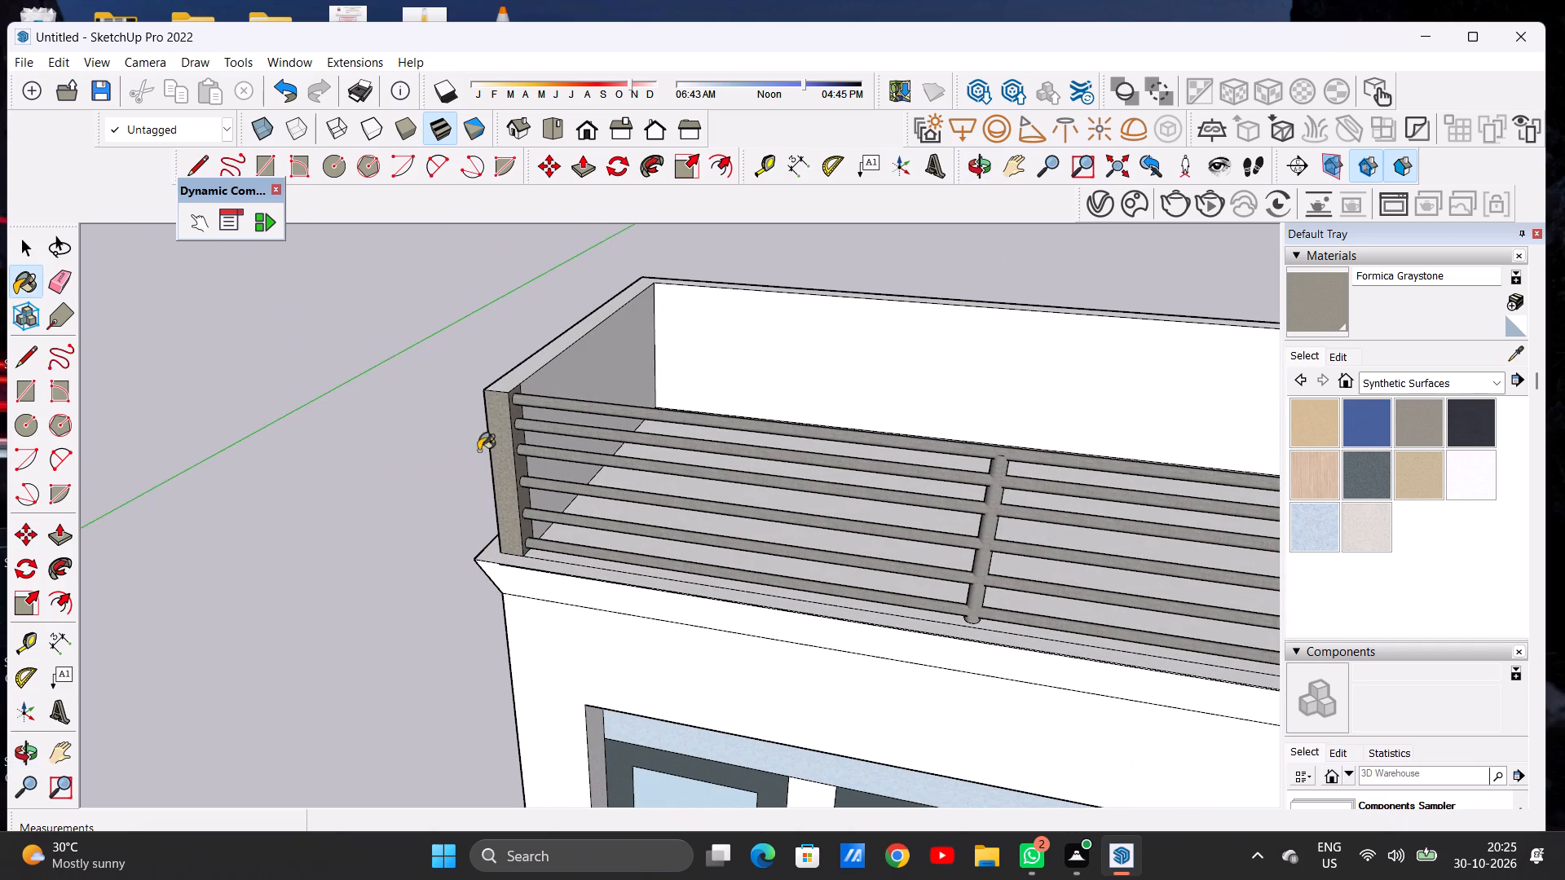
pyautogui.scroll(-13, 500, 437)
pyautogui.moveTo(535, 470); pyautogui.dragTo(650, 371, button='middle')
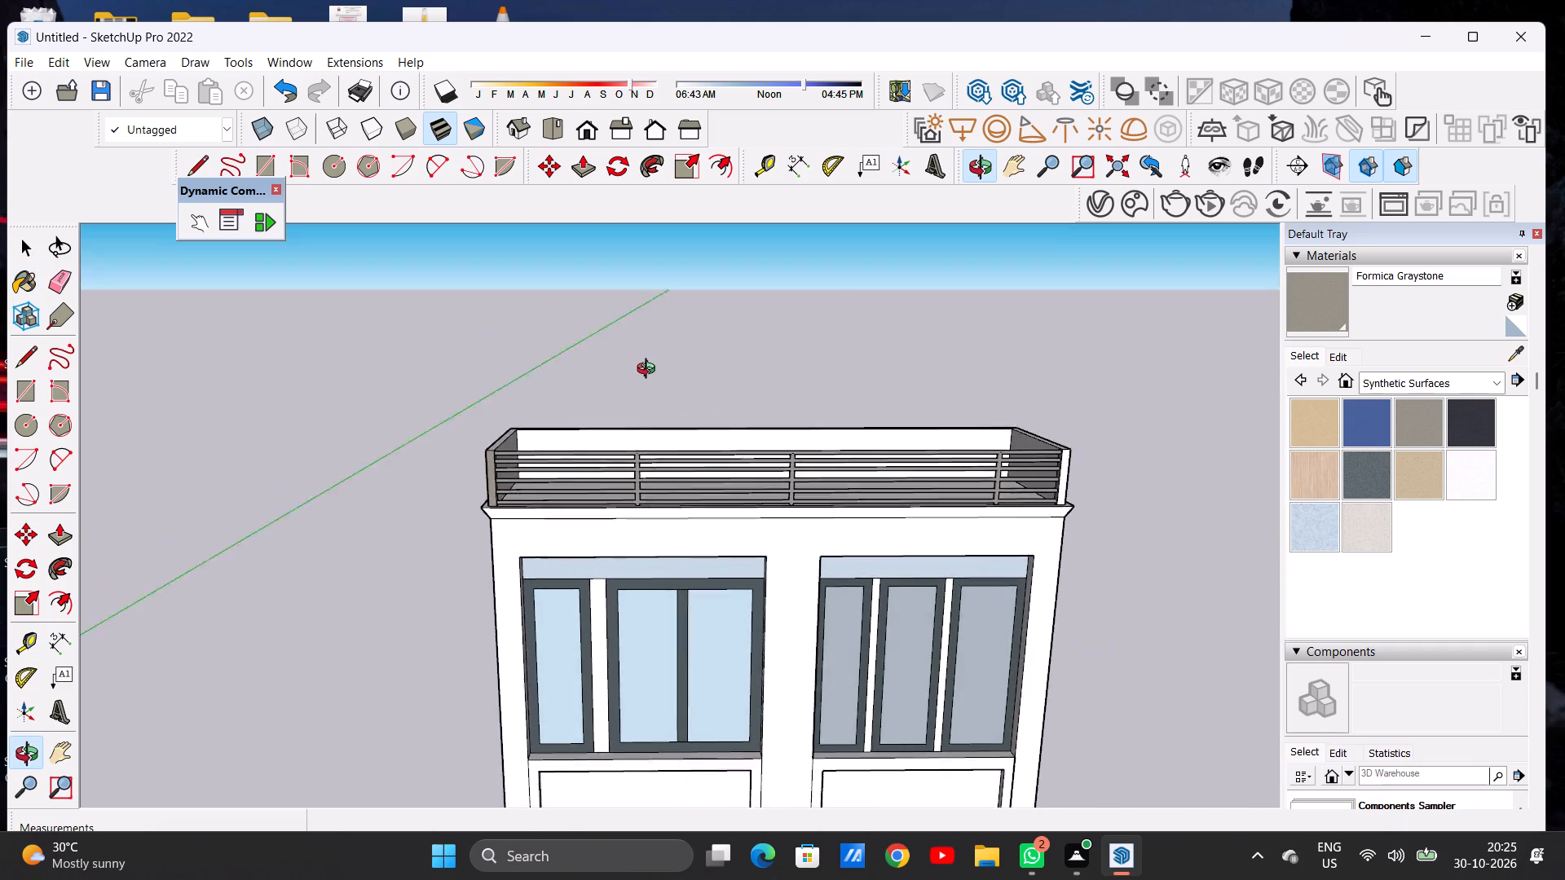
pyautogui.moveTo(650, 371); pyautogui.dragTo(649, 330, button='middle')
pyautogui.scroll(13, 500, 469)
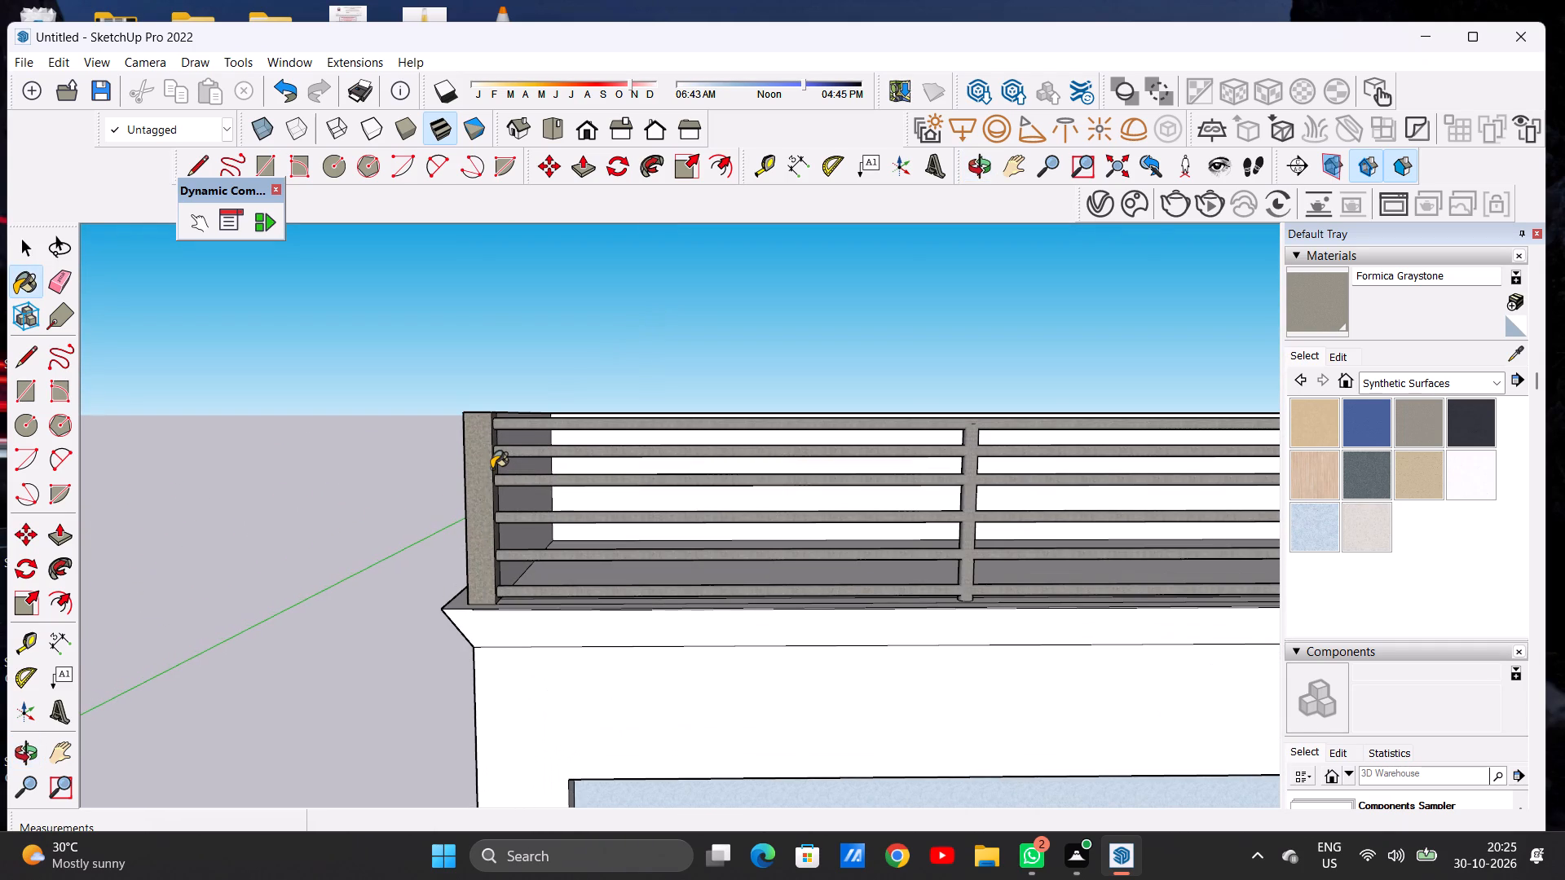
pyautogui.scroll(1, 492, 469)
pyautogui.scroll(-7, 485, 437)
pyautogui.moveTo(522, 469); pyautogui.dragTo(524, 485, button='middle')
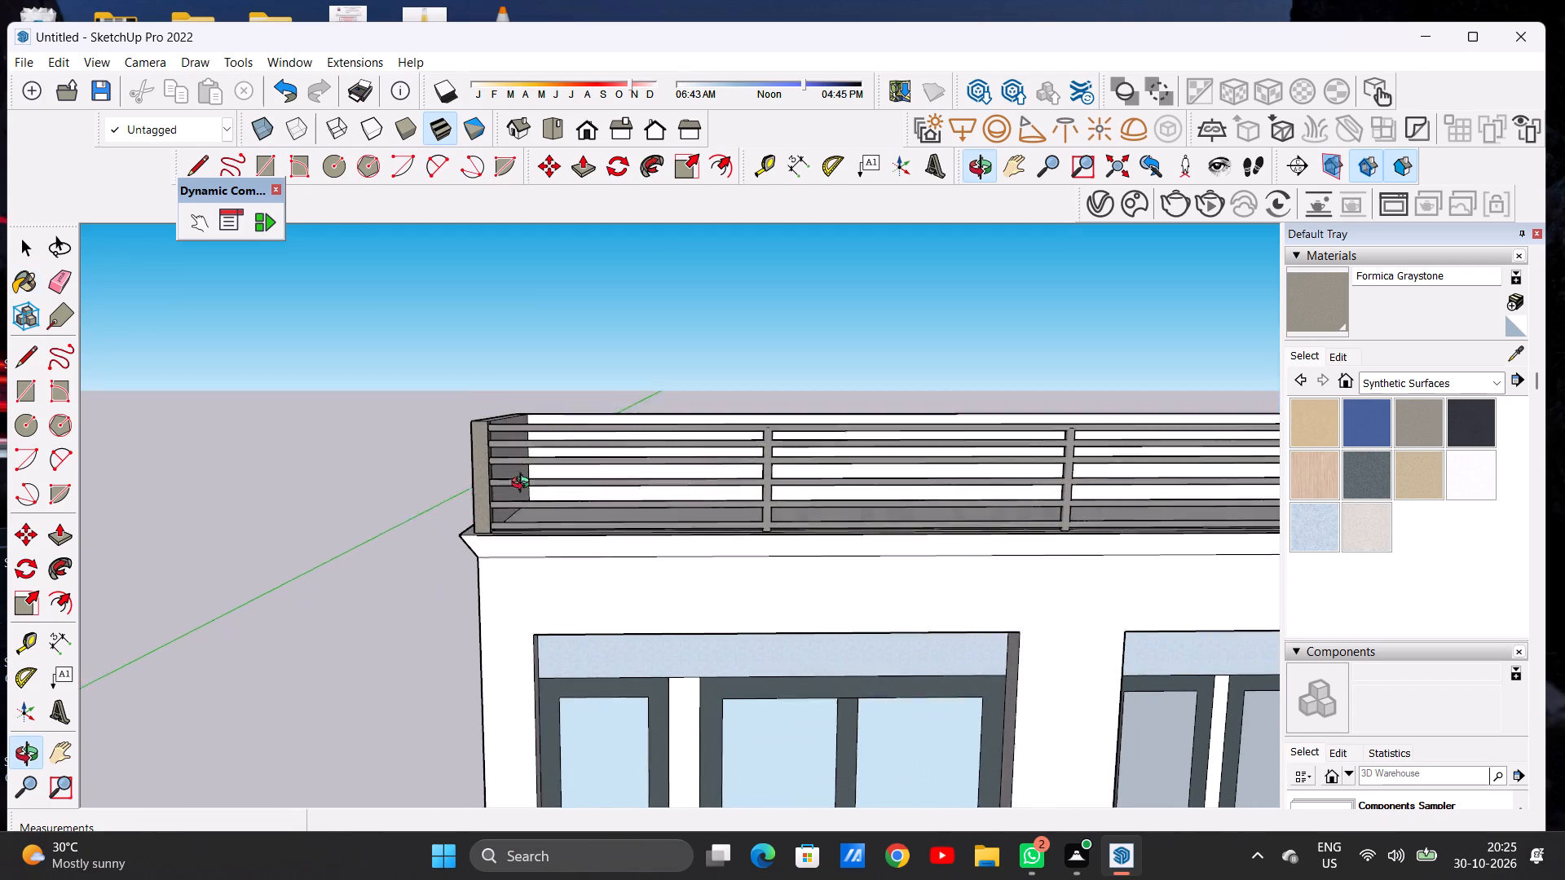
pyautogui.moveTo(524, 485); pyautogui.dragTo(527, 517, button='middle')
pyautogui.scroll(-7, 501, 440)
pyautogui.scroll(-1, 868, 470)
pyautogui.scroll(11, 868, 470)
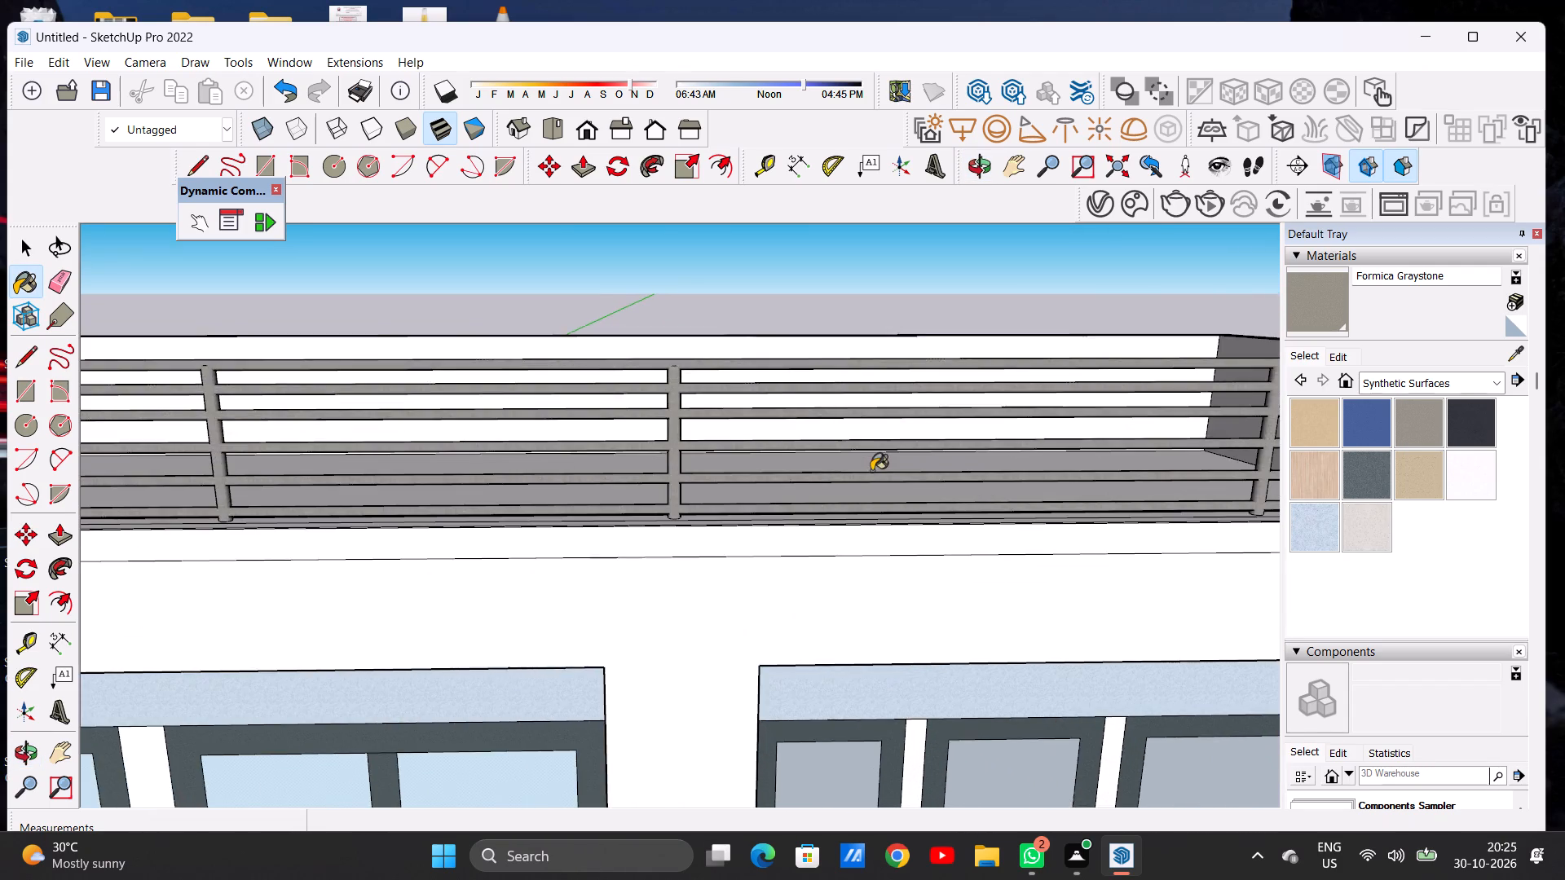
pyautogui.moveTo(922, 466); pyautogui.dragTo(889, 419, button='middle')
pyautogui.scroll(-14, 760, 425)
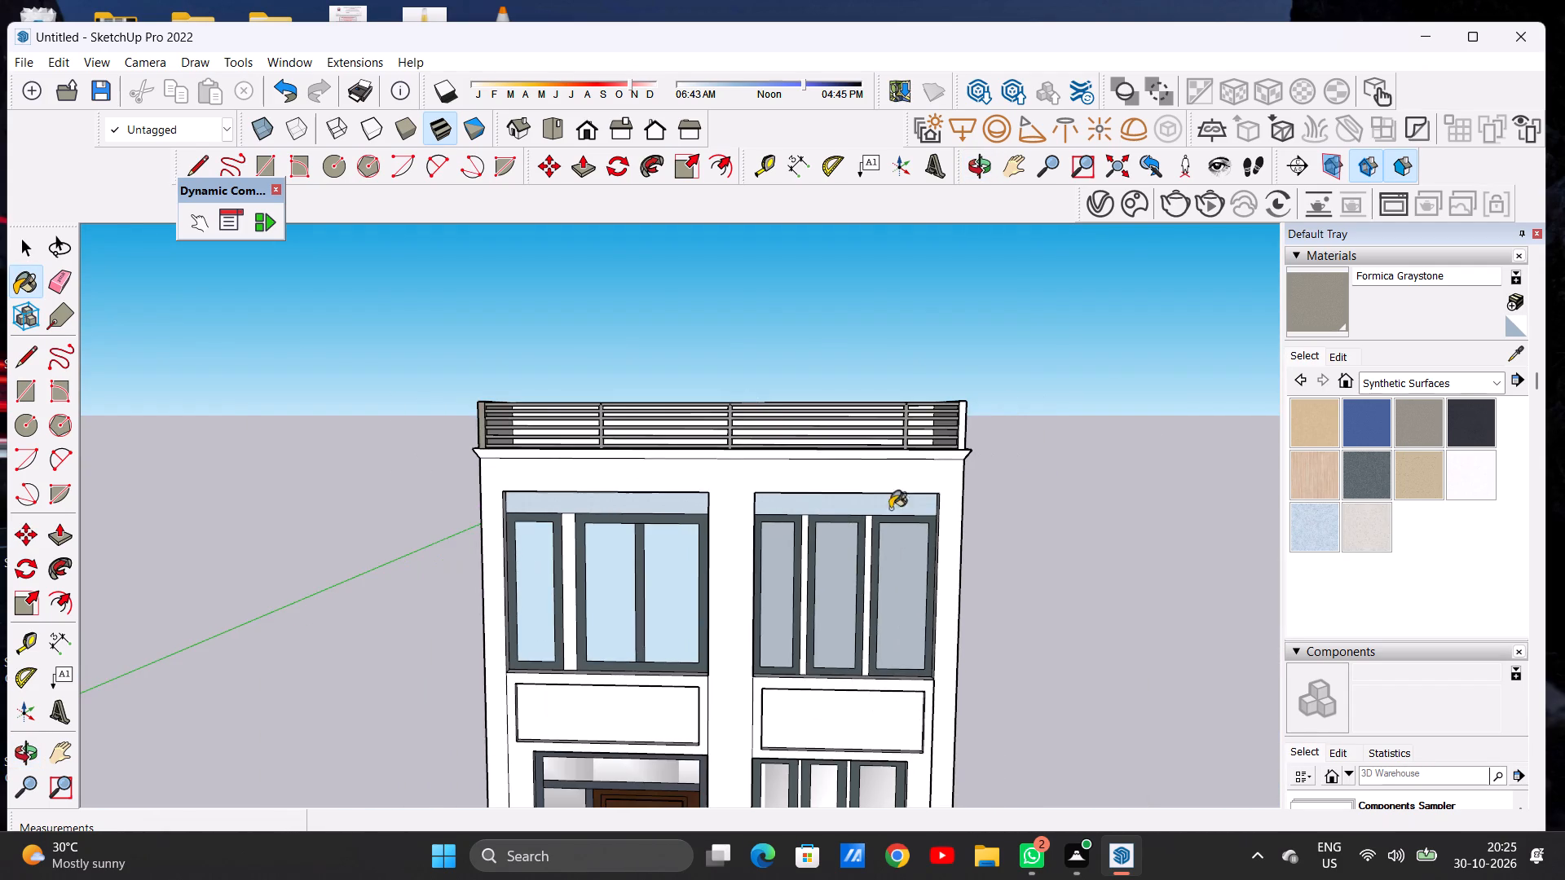
# Lighten the colour of the Formica Graystone material.
pyautogui.click(1339, 353)
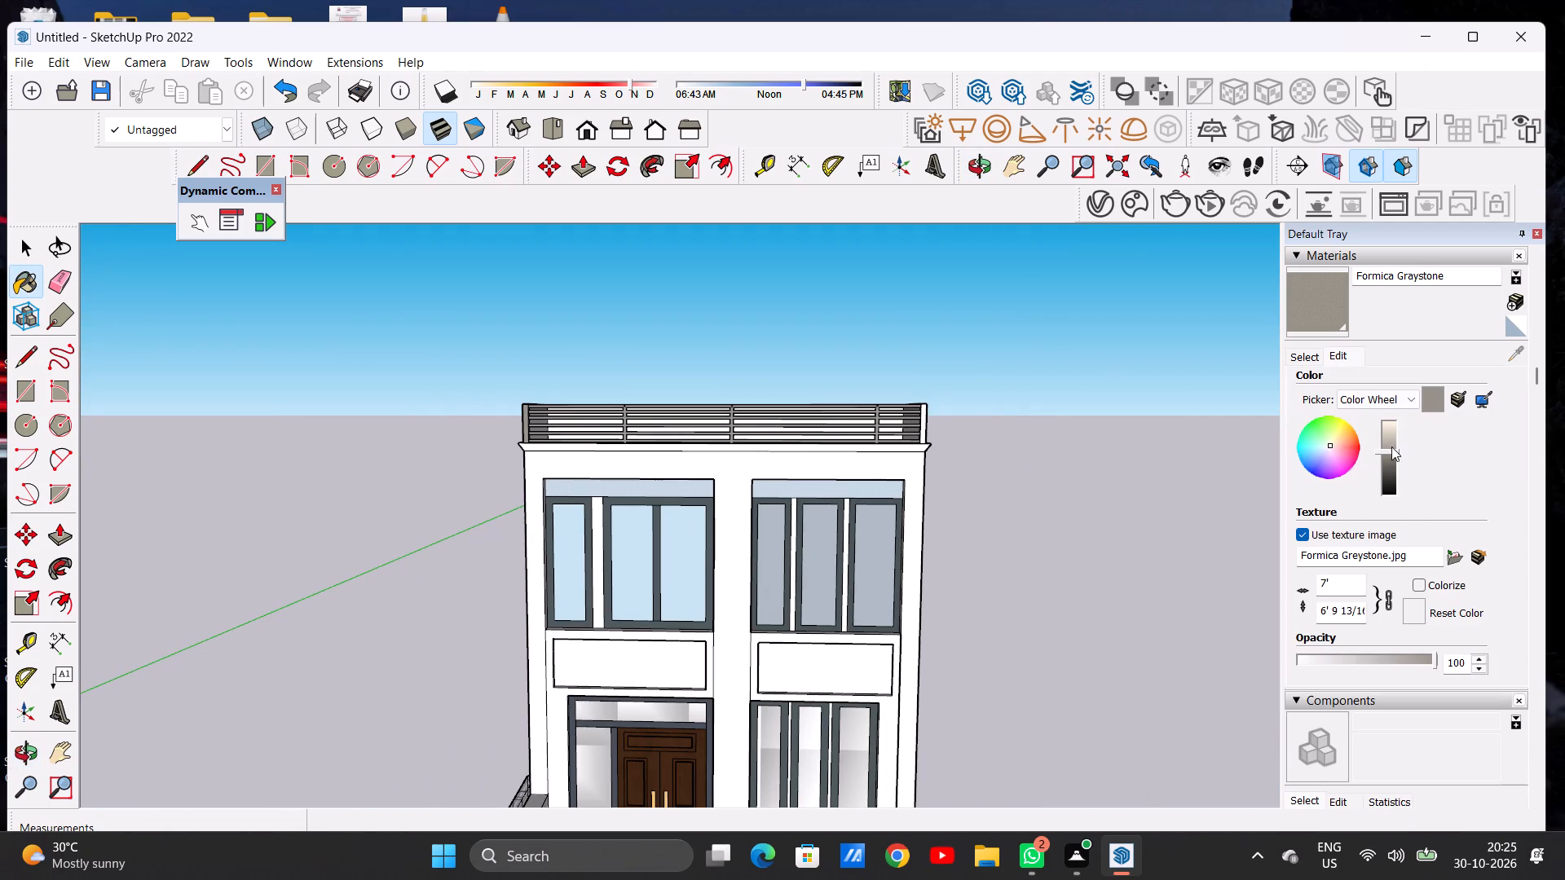
pyautogui.click(1387, 438)
# Check the edited Formica Graystone material on the front and outer side faces of the entrance-side parapet wall.
pyautogui.scroll(4, 939, 442)
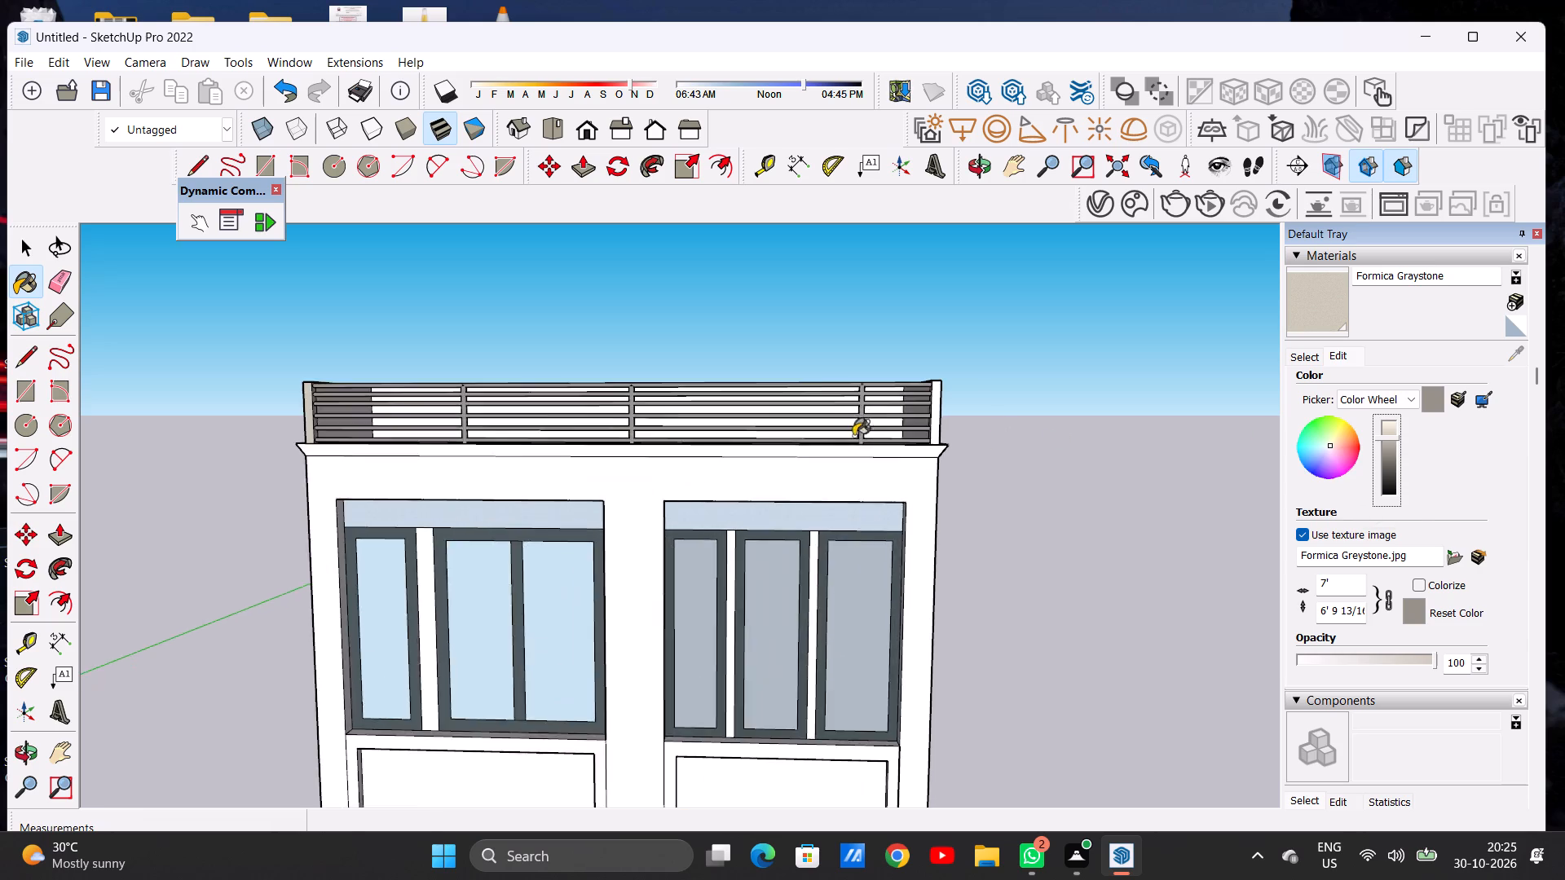
pyautogui.scroll(6, 853, 436)
pyautogui.scroll(-6, 1081, 494)
pyautogui.scroll(5, 346, 432)
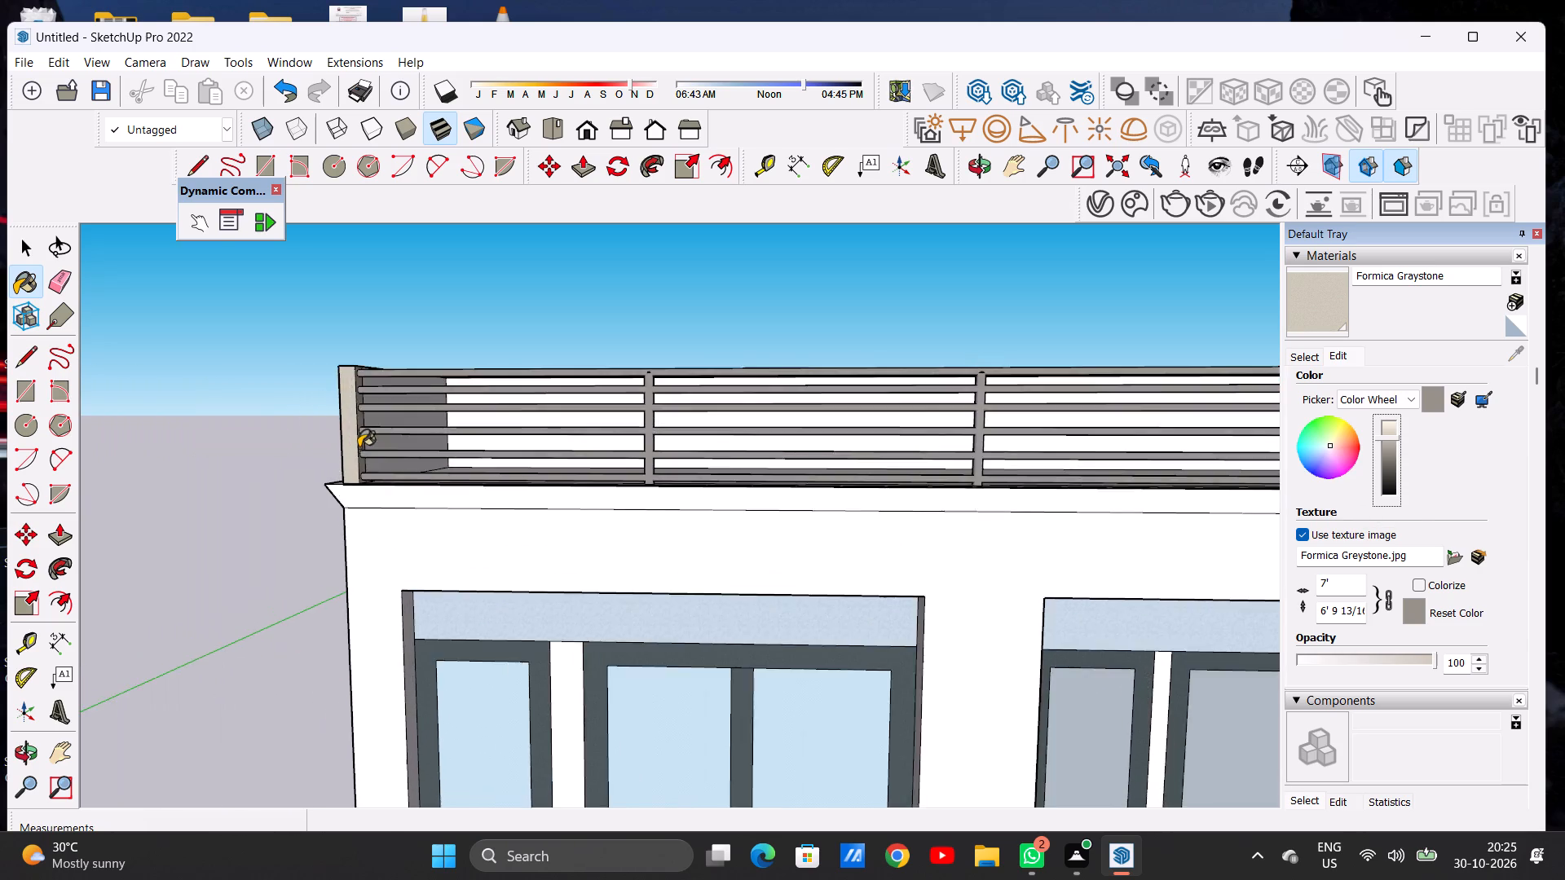
pyautogui.scroll(9, 359, 447)
pyautogui.scroll(-8, 364, 466)
pyautogui.scroll(1, 466, 460)
pyautogui.scroll(-4, 477, 460)
pyautogui.moveTo(396, 458); pyautogui.dragTo(812, 473, button='middle')
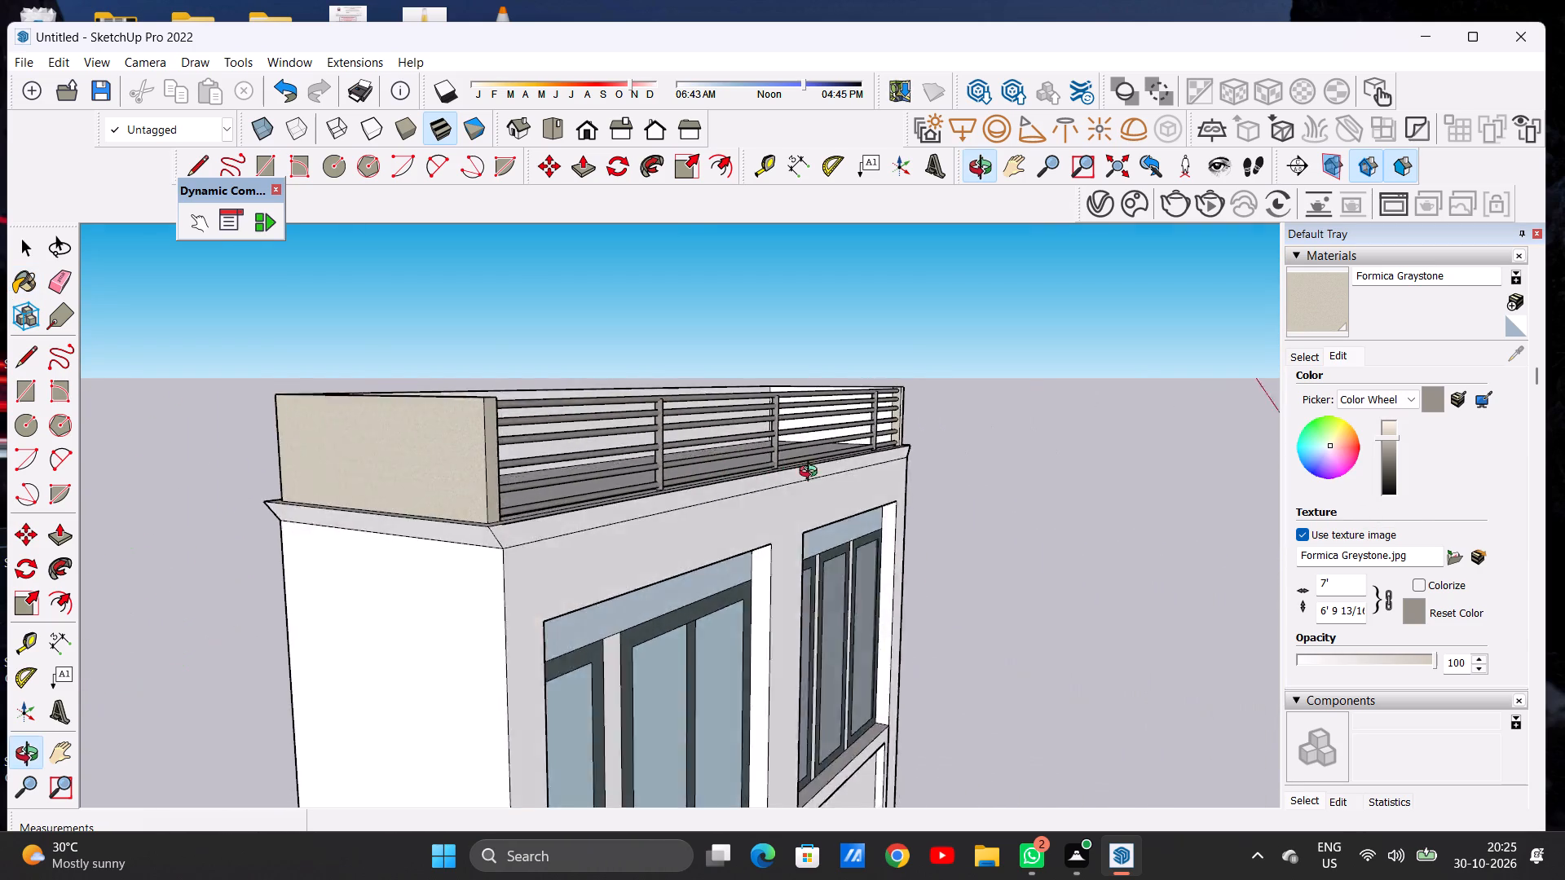
pyautogui.moveTo(812, 473); pyautogui.dragTo(865, 473, button='middle')
# Paint the front end face and outer side face of the opposite parapet side wall with the lightened Formica Graystone.
pyautogui.moveTo(875, 447); pyautogui.dragTo(425, 468, button='middle')
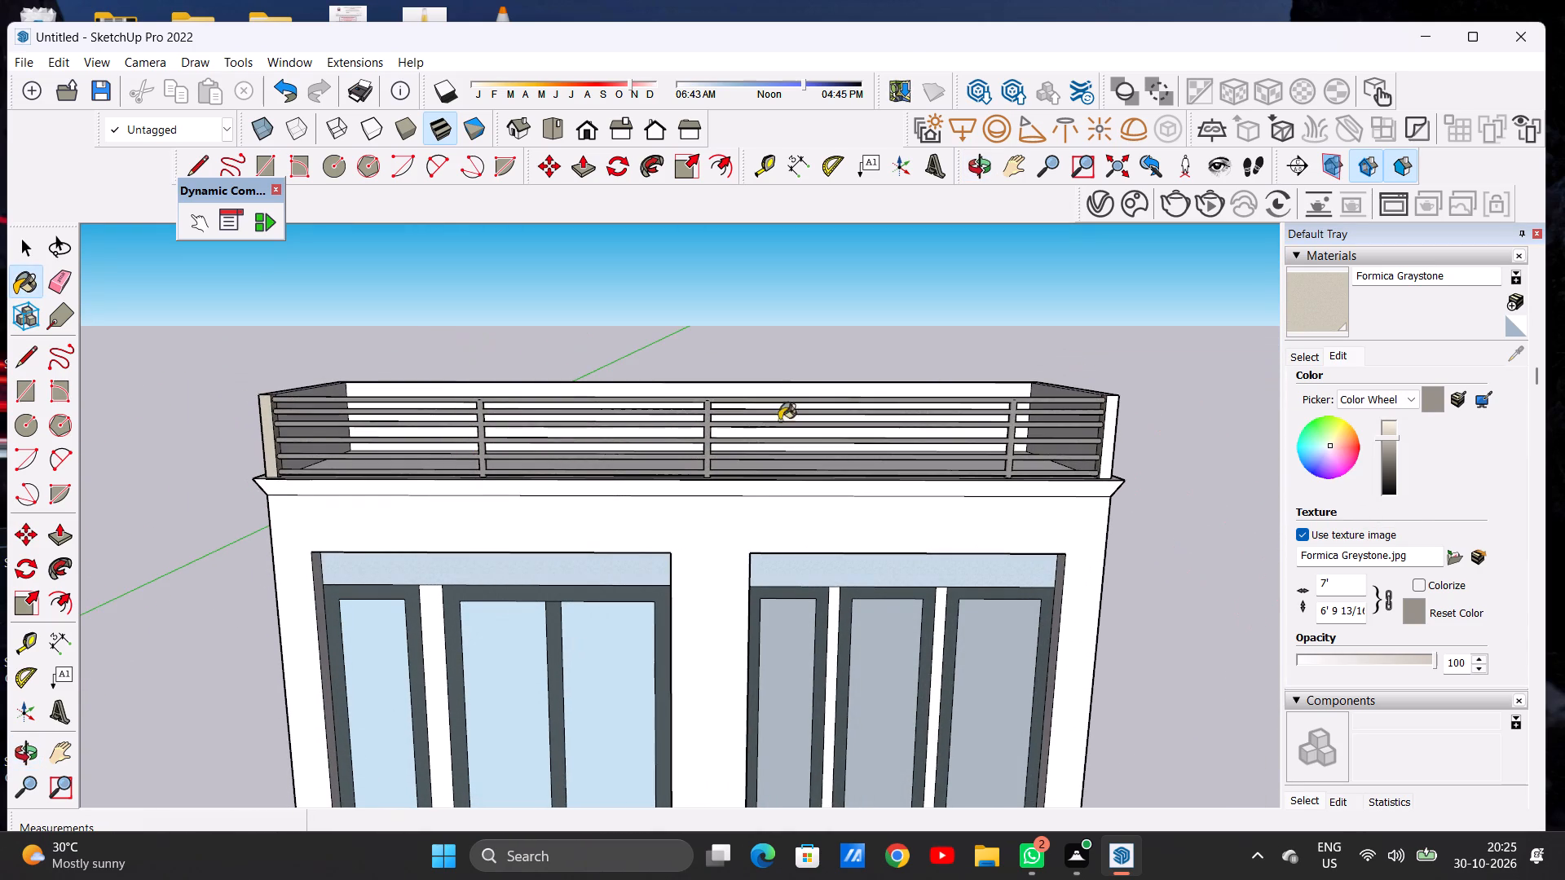
pyautogui.moveTo(1098, 421); pyautogui.dragTo(797, 429, button='middle')
pyautogui.scroll(4, 1092, 460)
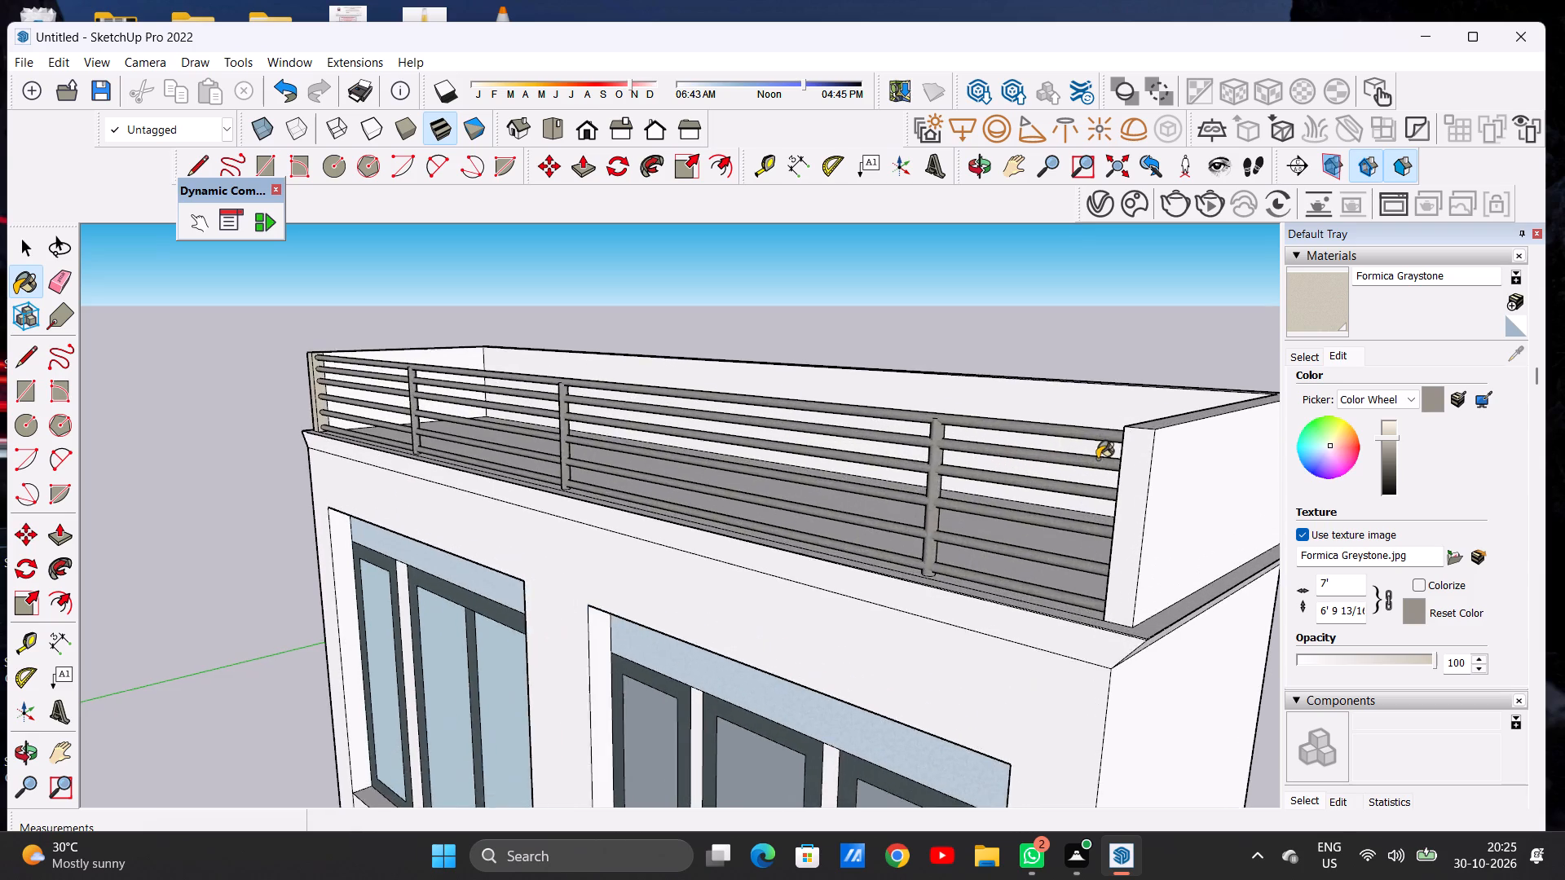
pyautogui.scroll(7, 1097, 459)
pyautogui.click(1137, 451)
pyautogui.scroll(-7, 944, 469)
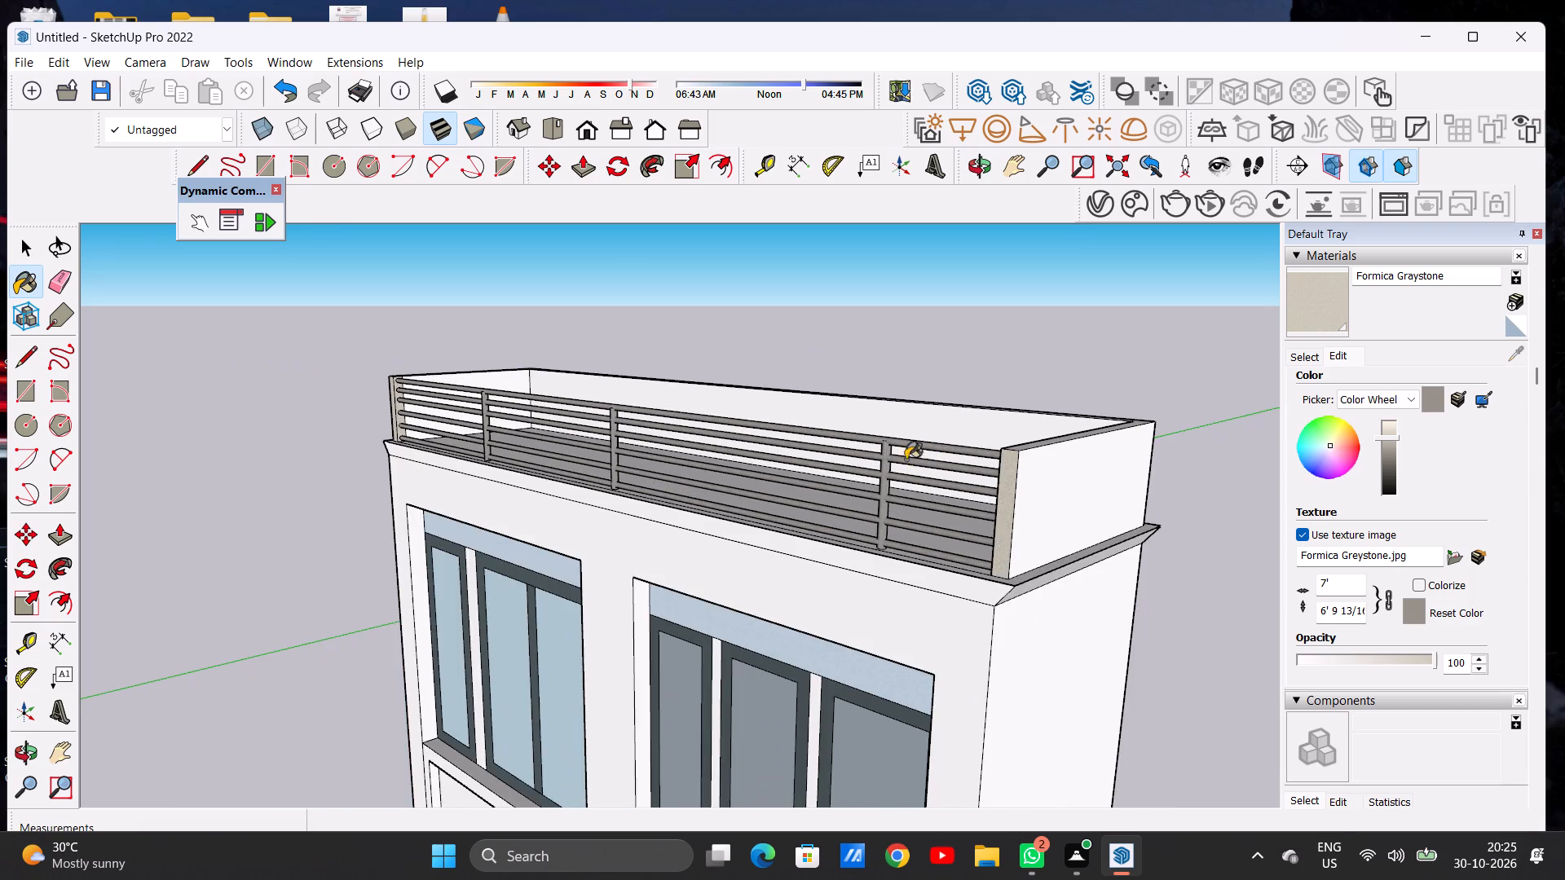
pyautogui.scroll(-5, 906, 453)
pyautogui.moveTo(993, 462); pyautogui.dragTo(892, 492, button='middle')
pyautogui.scroll(3, 917, 521)
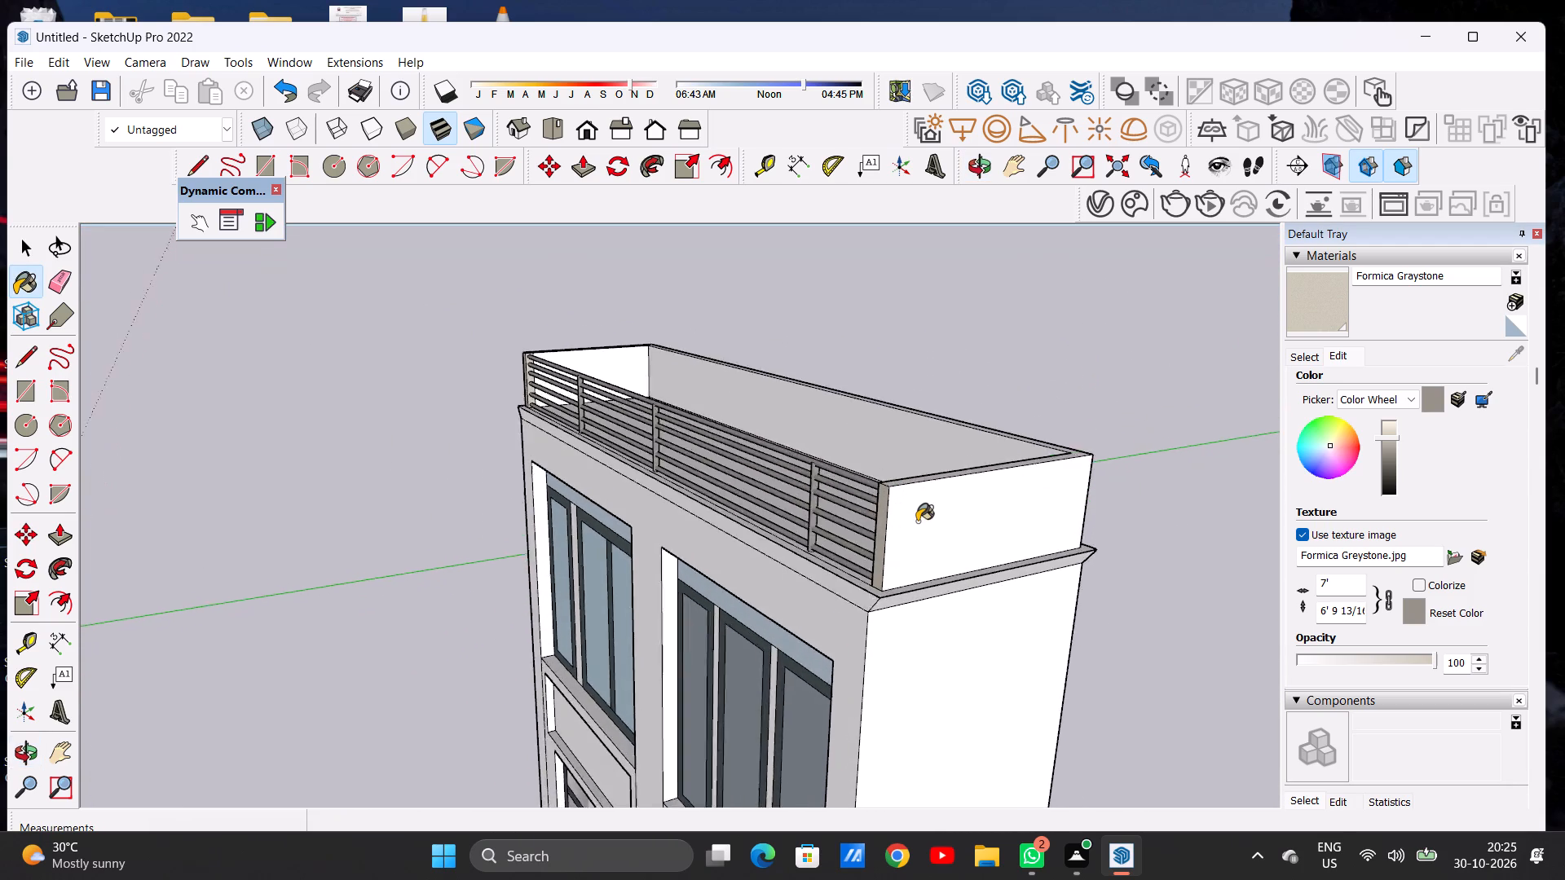
pyautogui.scroll(2, 917, 521)
pyautogui.scroll(-1, 917, 521)
pyautogui.scroll(1, 910, 517)
pyautogui.scroll(-1, 910, 517)
pyautogui.scroll(3, 910, 517)
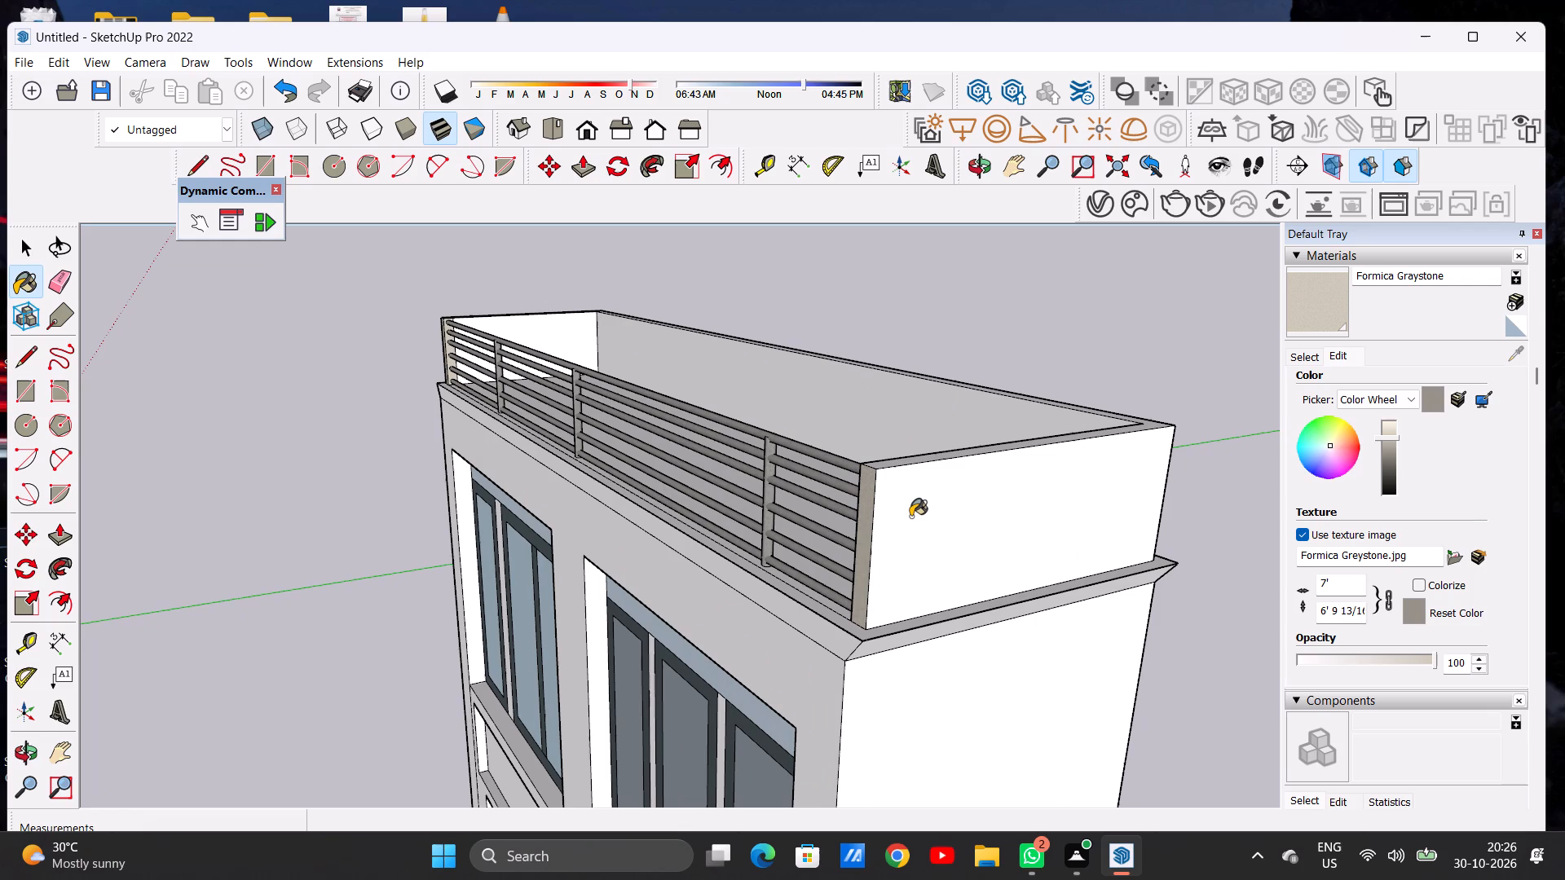
pyautogui.scroll(1, 900, 504)
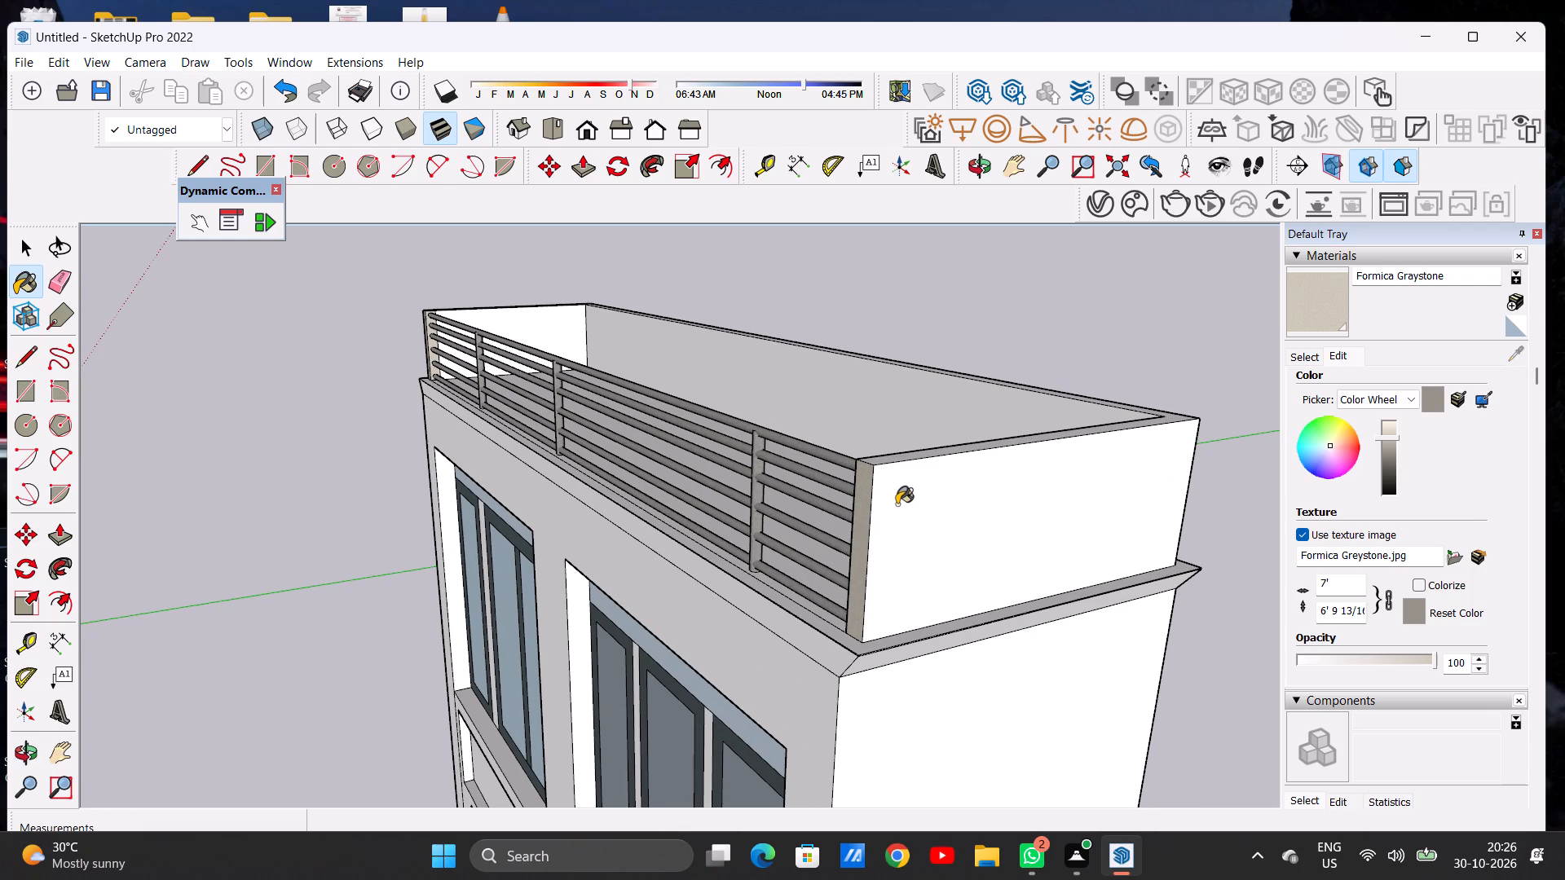
pyautogui.click(897, 505)
# Paint the top face of the roof parapet walls with the lightened Formica Graystone.
pyautogui.scroll(-7, 858, 462)
pyautogui.moveTo(950, 483); pyautogui.dragTo(802, 539, button='middle')
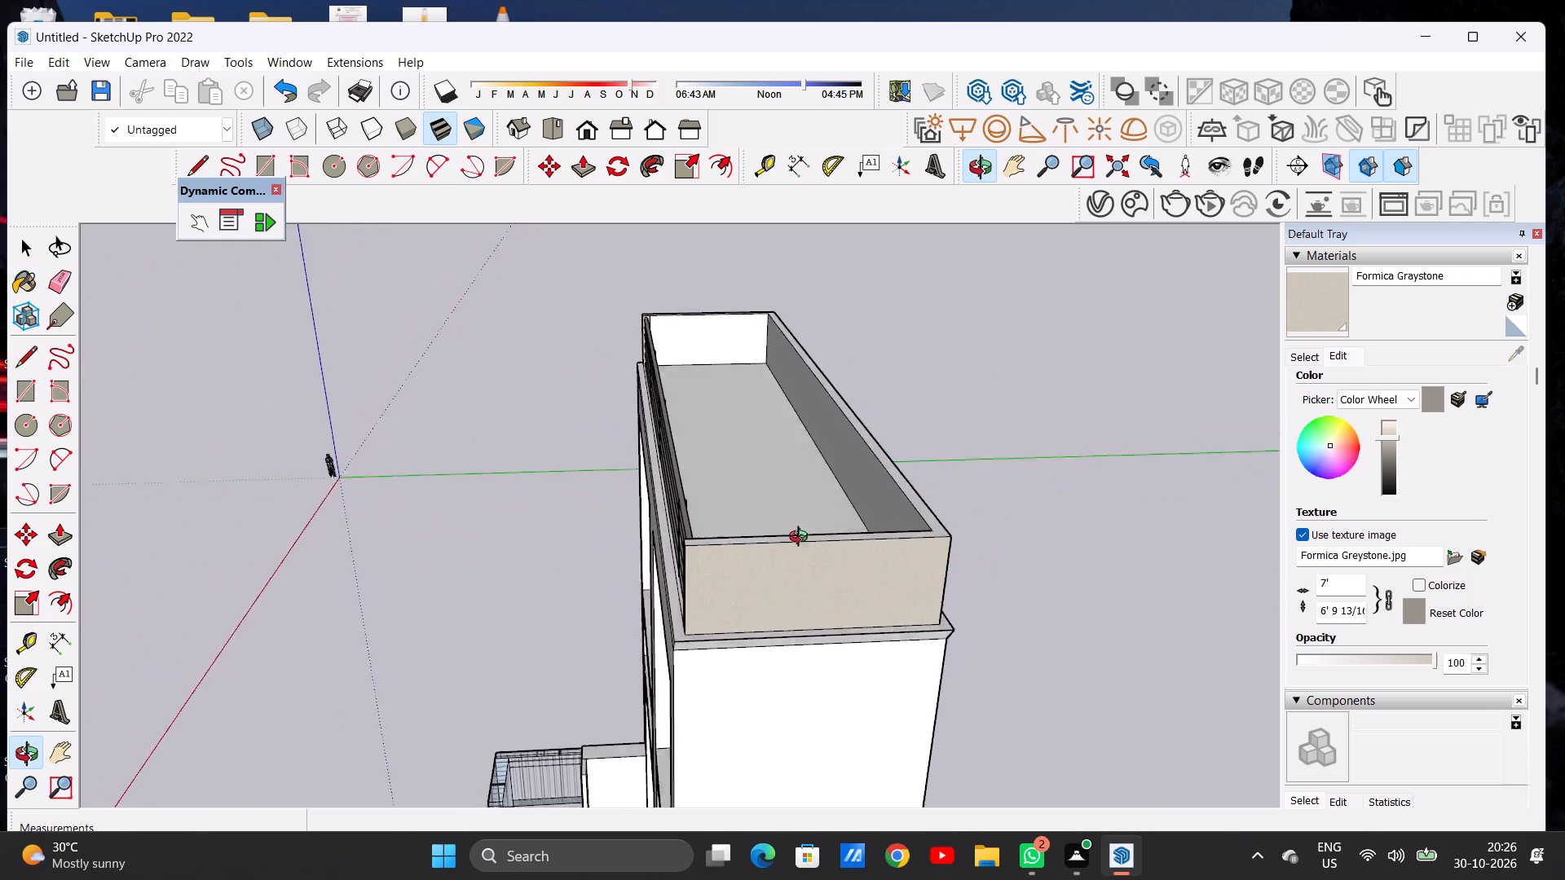
pyautogui.moveTo(802, 539); pyautogui.dragTo(824, 577, button='middle')
pyautogui.scroll(4, 819, 591)
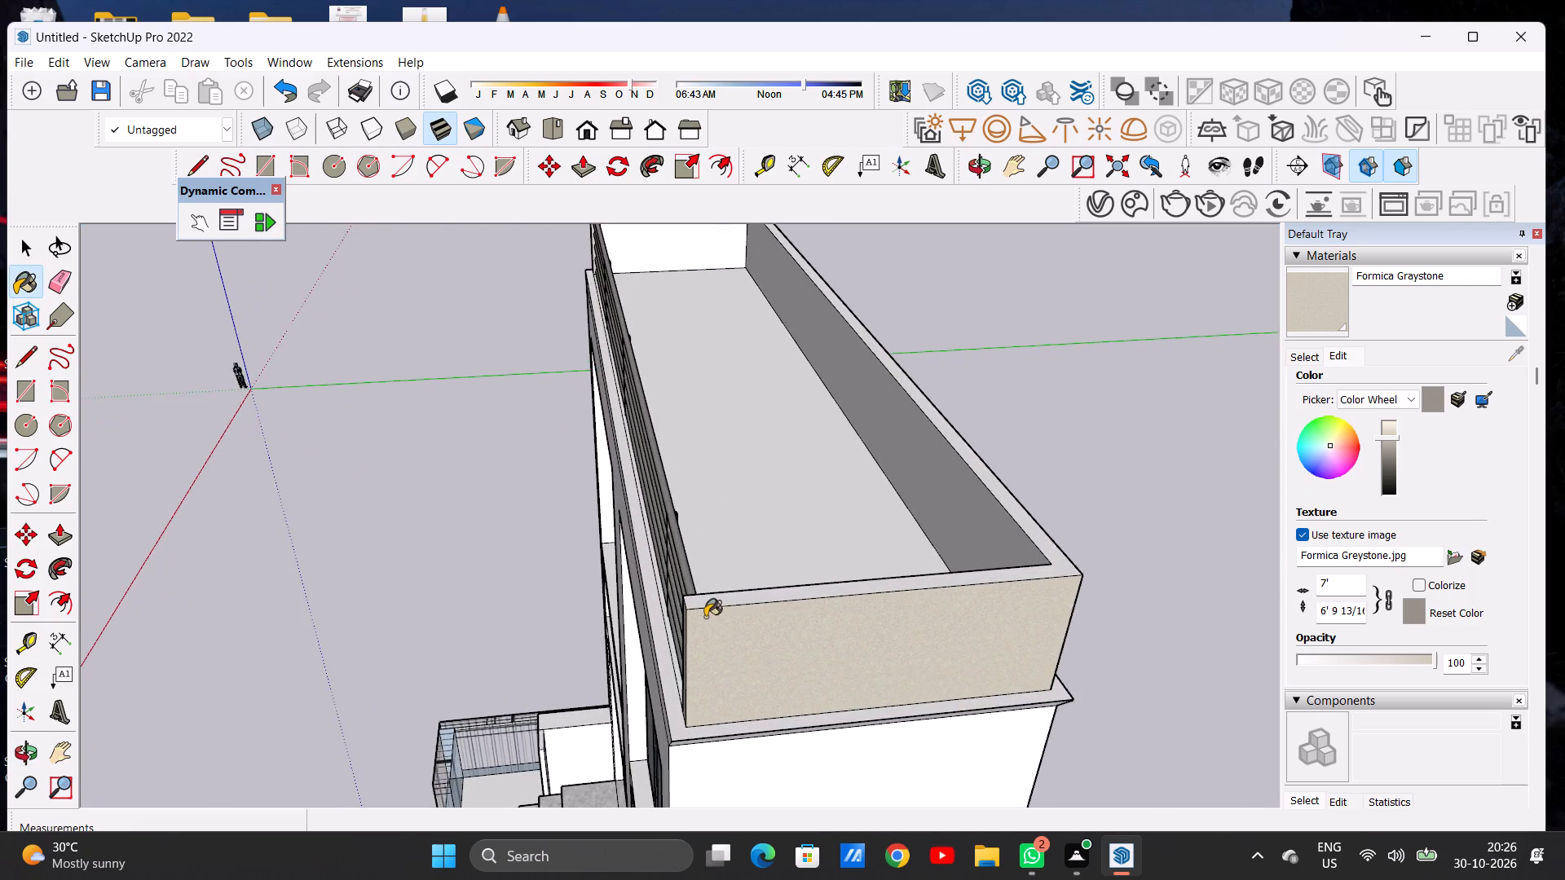
pyautogui.scroll(1, 705, 617)
pyautogui.scroll(-1, 705, 614)
pyautogui.scroll(18, 705, 614)
pyautogui.scroll(-1, 691, 585)
pyautogui.scroll(1, 691, 585)
pyautogui.click(685, 582)
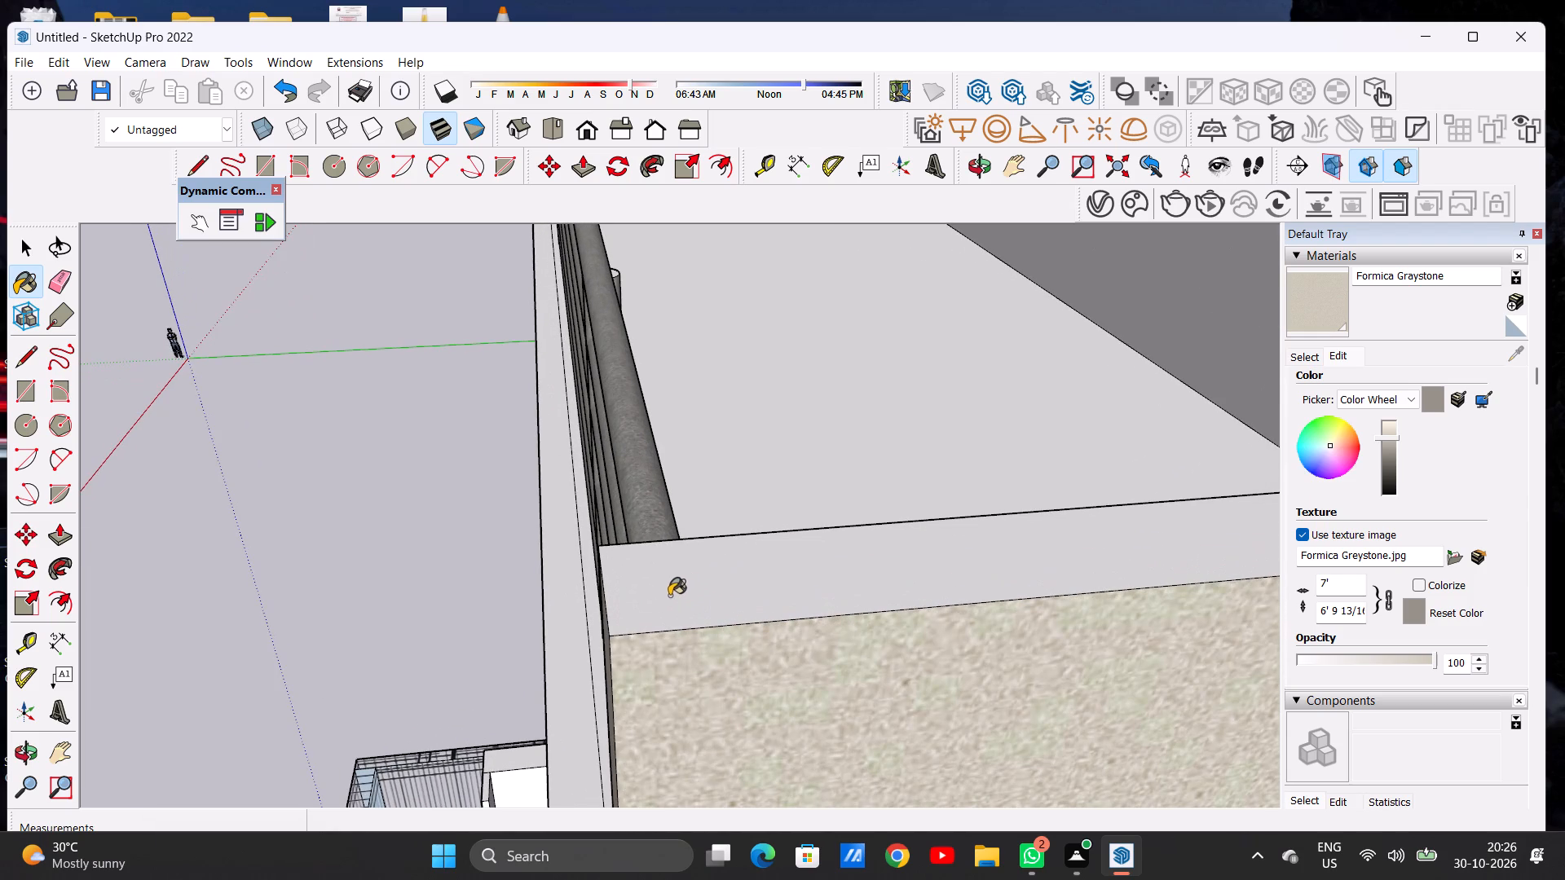
# Paint the long outer face of the rear parapet wall with Formica Graystone.
pyautogui.scroll(-18, 669, 599)
pyautogui.scroll(-15, 703, 550)
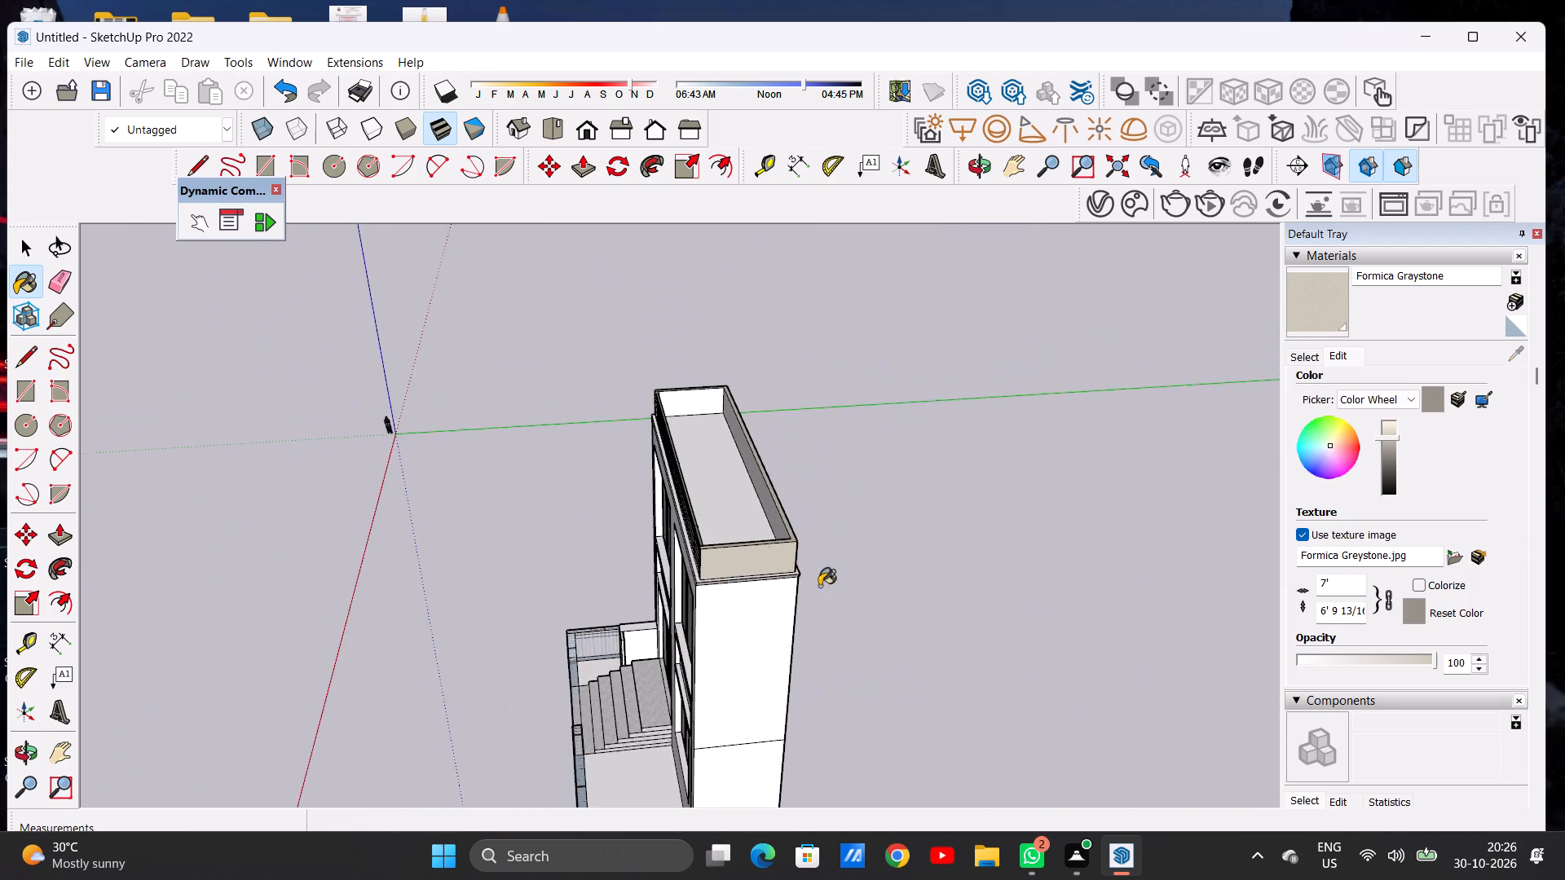
pyautogui.moveTo(822, 588); pyautogui.dragTo(496, 493, button='middle')
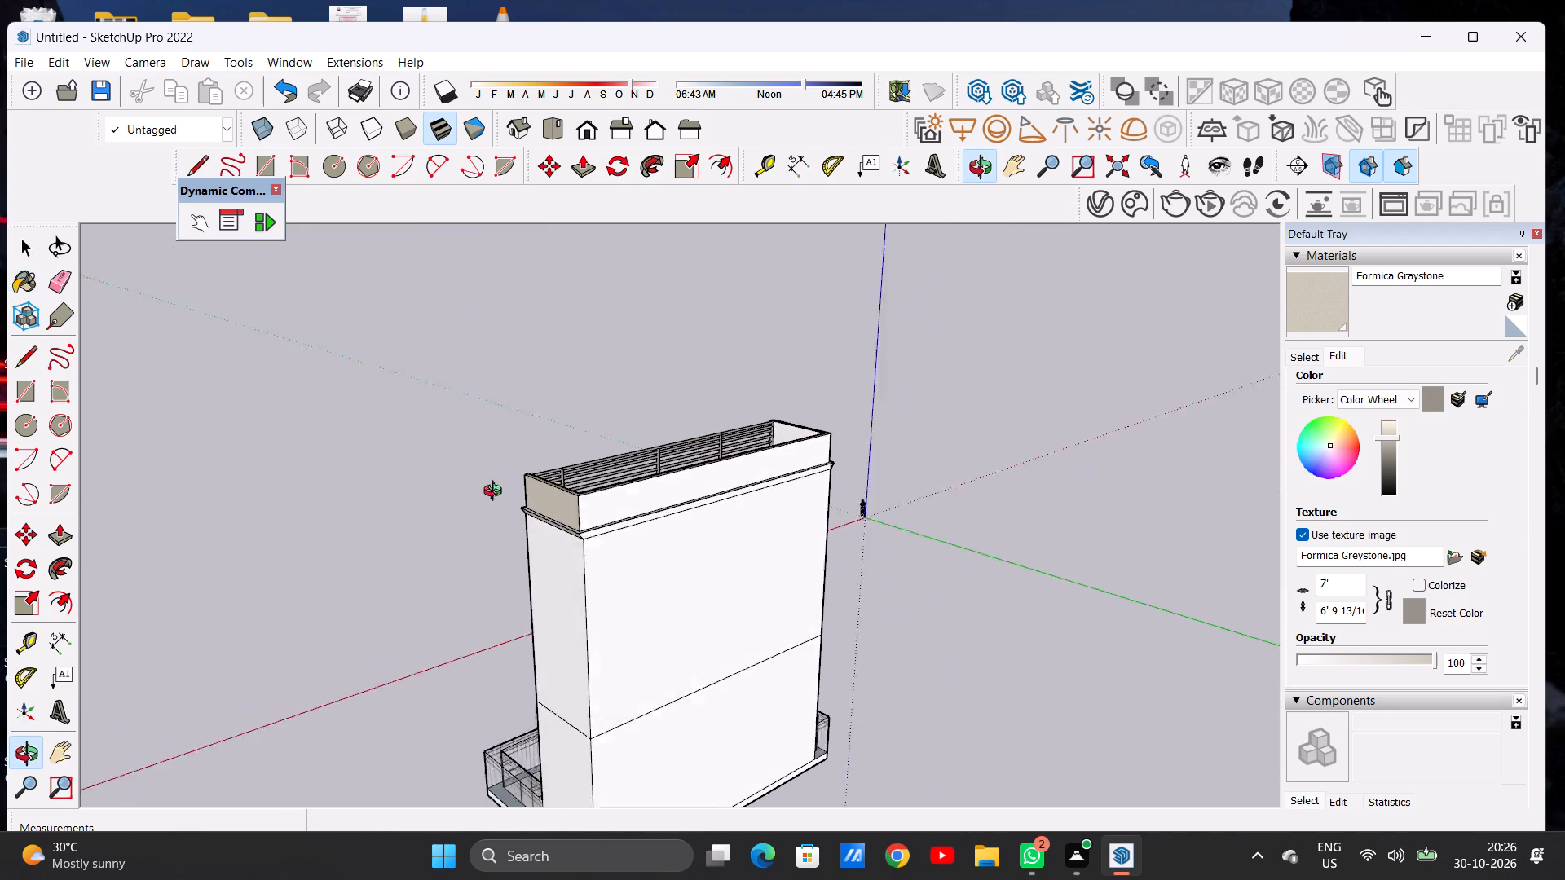
pyautogui.moveTo(496, 493); pyautogui.dragTo(503, 491, button='middle')
pyautogui.scroll(2, 616, 495)
pyautogui.scroll(-1, 616, 495)
pyautogui.scroll(20, 616, 499)
pyautogui.scroll(3, 616, 499)
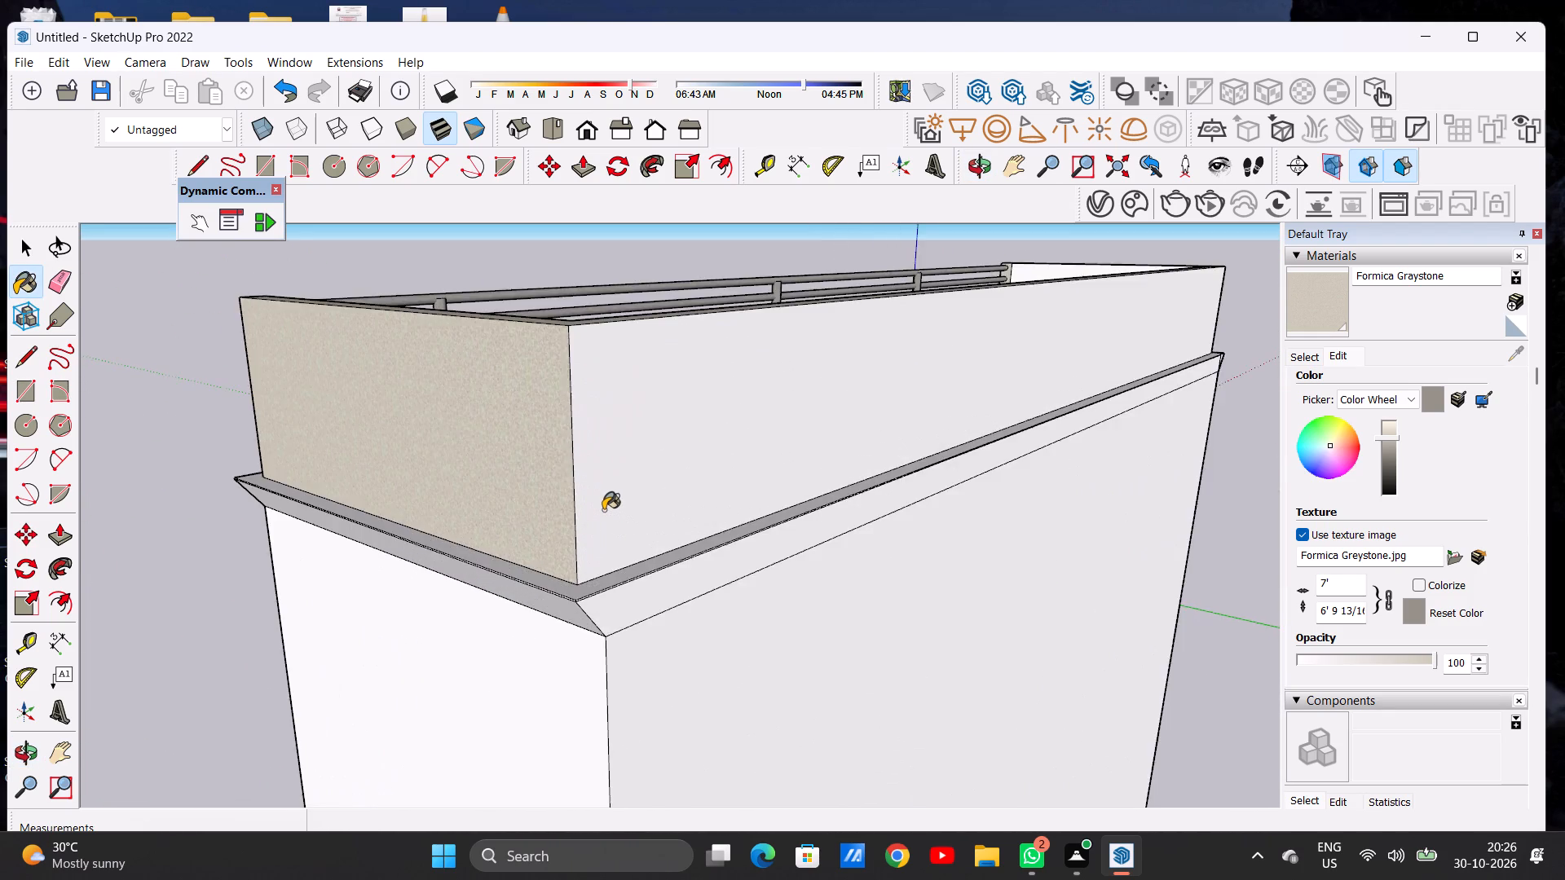
pyautogui.scroll(4, 603, 510)
pyautogui.click(602, 506)
# Paint the inner face of the entrance-side parapet wall with Formica Graystone.
pyautogui.scroll(-13, 599, 547)
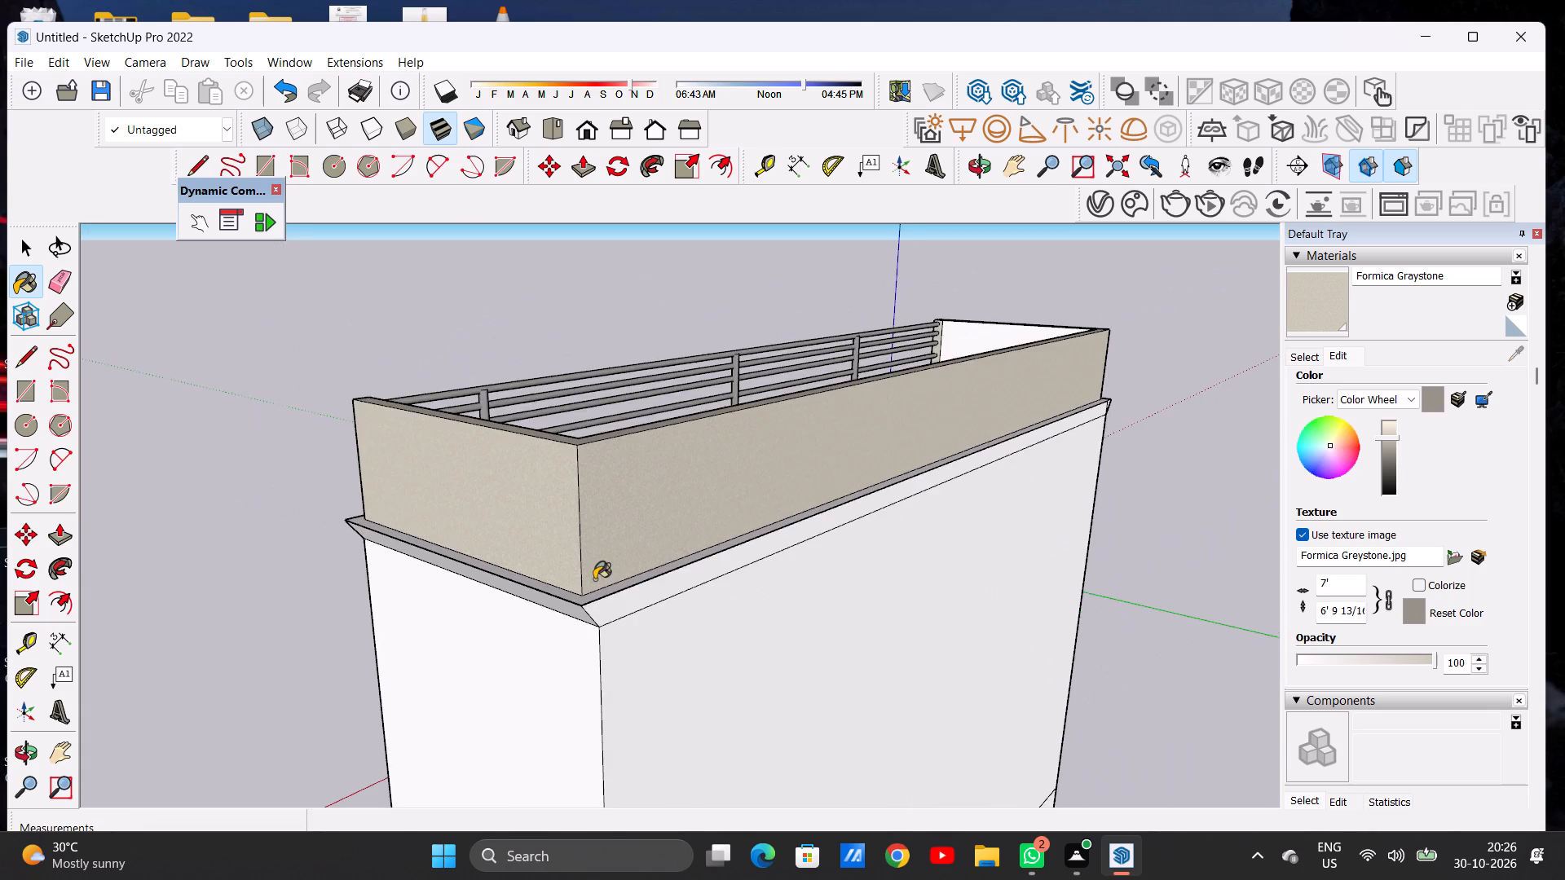
pyautogui.scroll(-10, 594, 579)
pyautogui.moveTo(936, 504); pyautogui.dragTo(380, 499, button='middle')
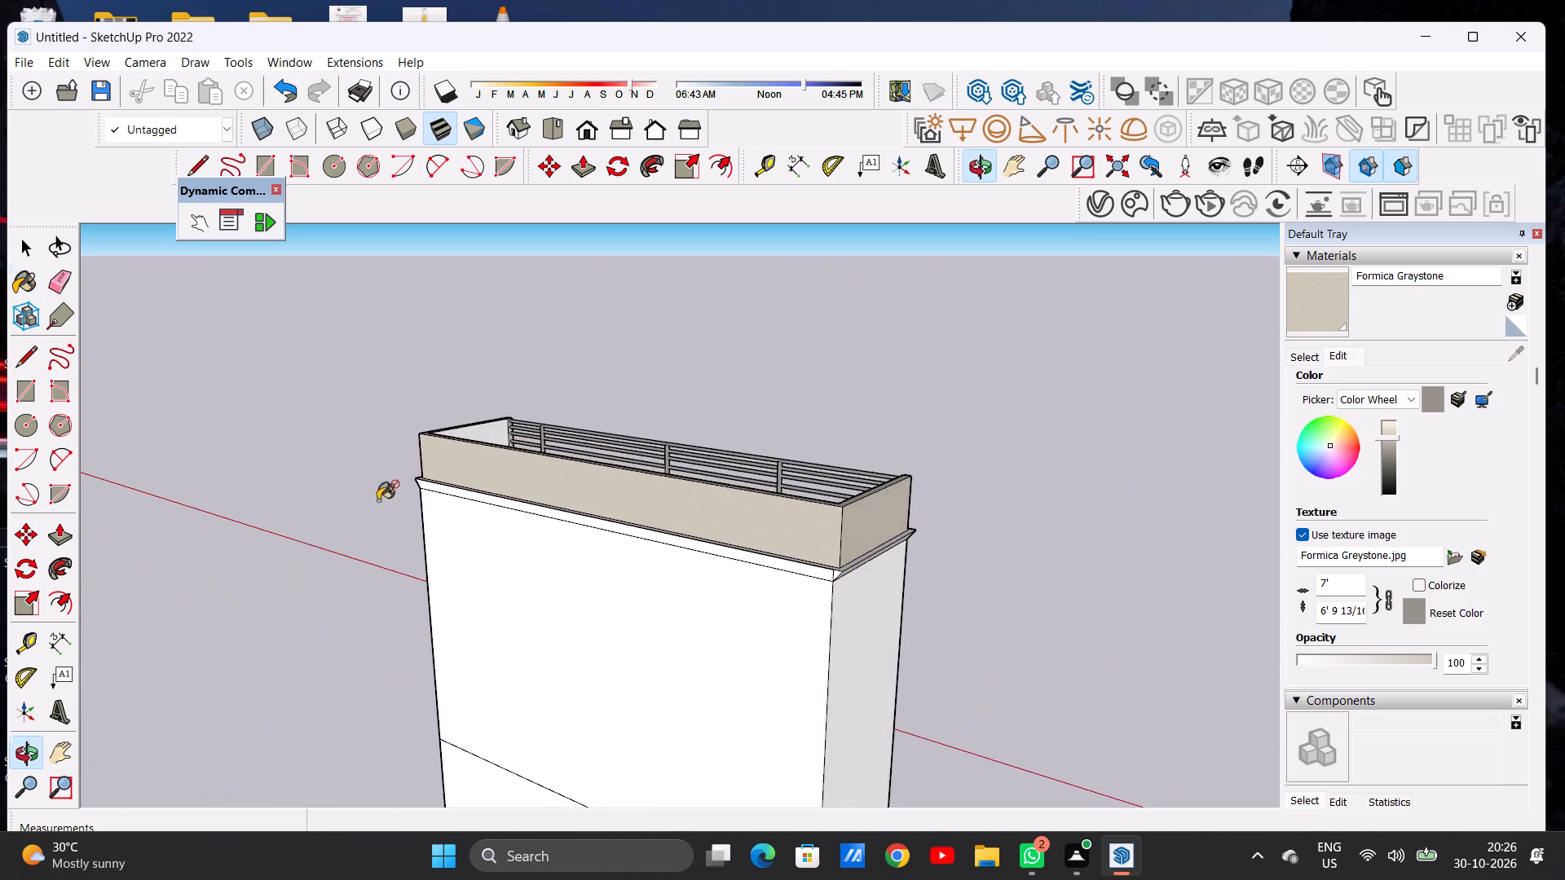
pyautogui.scroll(-5, 514, 496)
pyautogui.moveTo(585, 495); pyautogui.dragTo(1003, 530, button='middle')
pyautogui.moveTo(663, 476); pyautogui.dragTo(924, 512, button='middle')
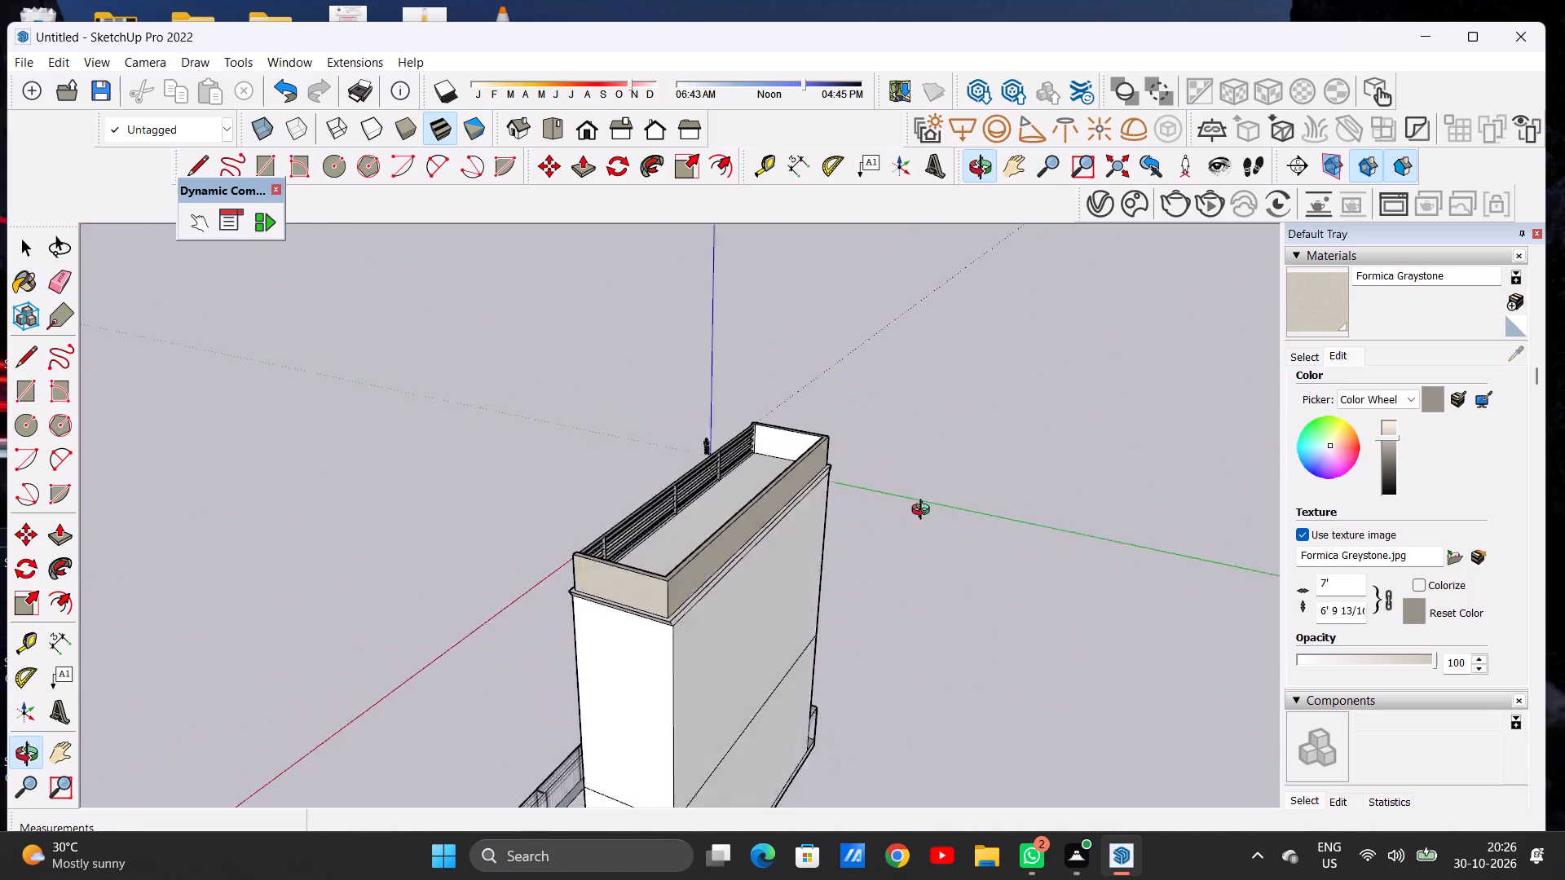
pyautogui.moveTo(924, 512); pyautogui.dragTo(1038, 517, button='middle')
pyautogui.scroll(13, 732, 445)
pyautogui.click(737, 402)
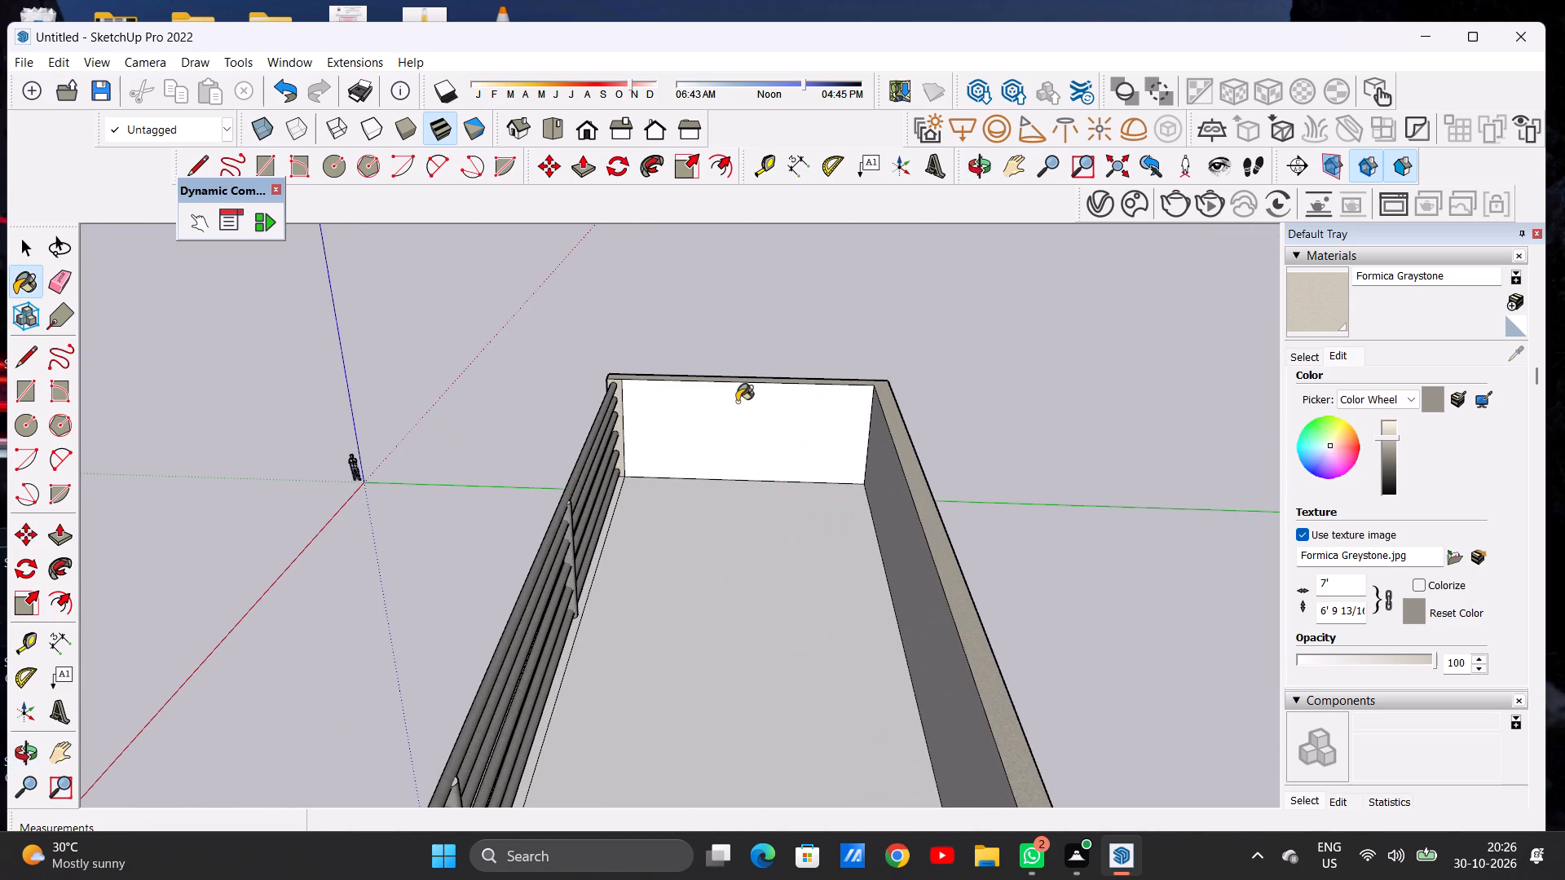
# Paint the inner faces of the rear parapet wall and of the side wall opposite the entrance side with Formica Graystone.
pyautogui.scroll(-8, 653, 494)
pyautogui.scroll(-8, 724, 467)
pyautogui.moveTo(594, 532); pyautogui.dragTo(1078, 482, button='middle')
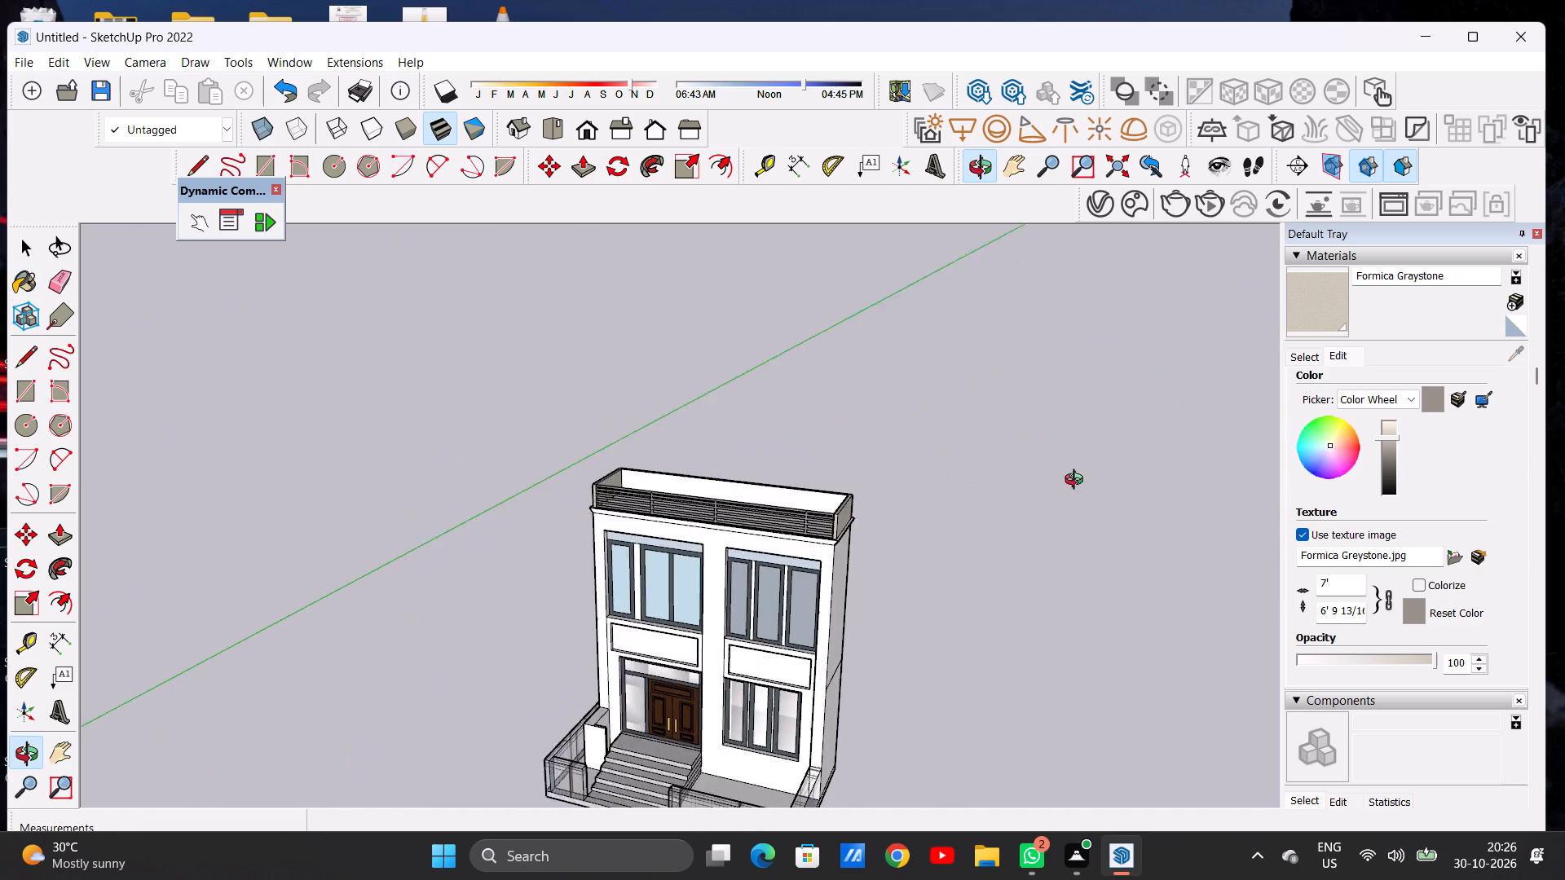
pyautogui.moveTo(1078, 482); pyautogui.dragTo(1111, 489, button='middle')
pyautogui.scroll(14, 697, 486)
pyautogui.click(692, 485)
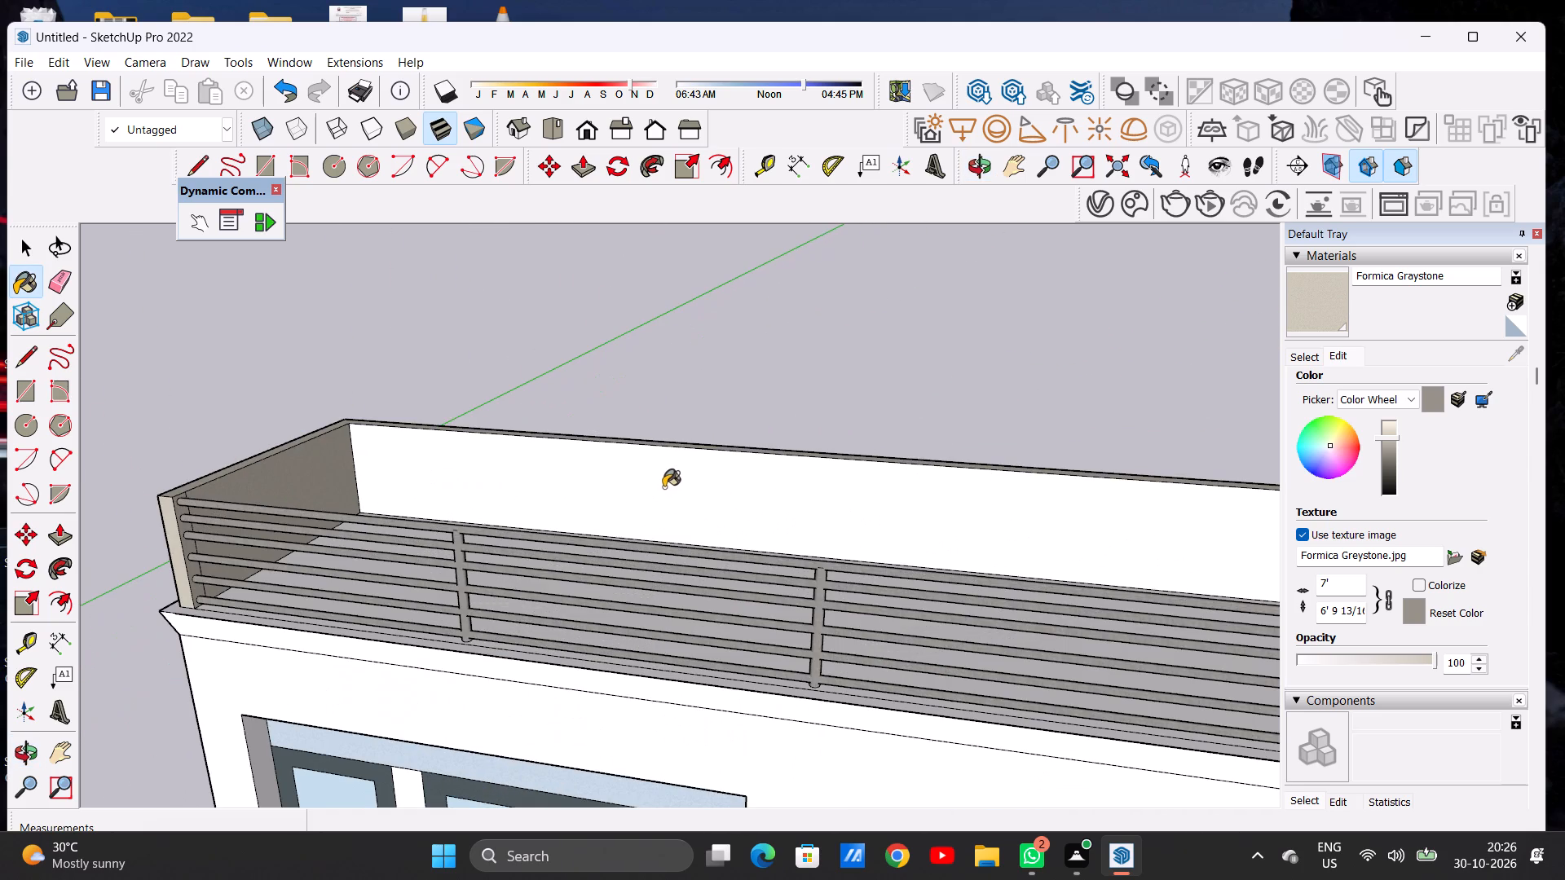
pyautogui.scroll(-7, 634, 495)
pyautogui.moveTo(582, 508); pyautogui.dragTo(1051, 504, button='middle')
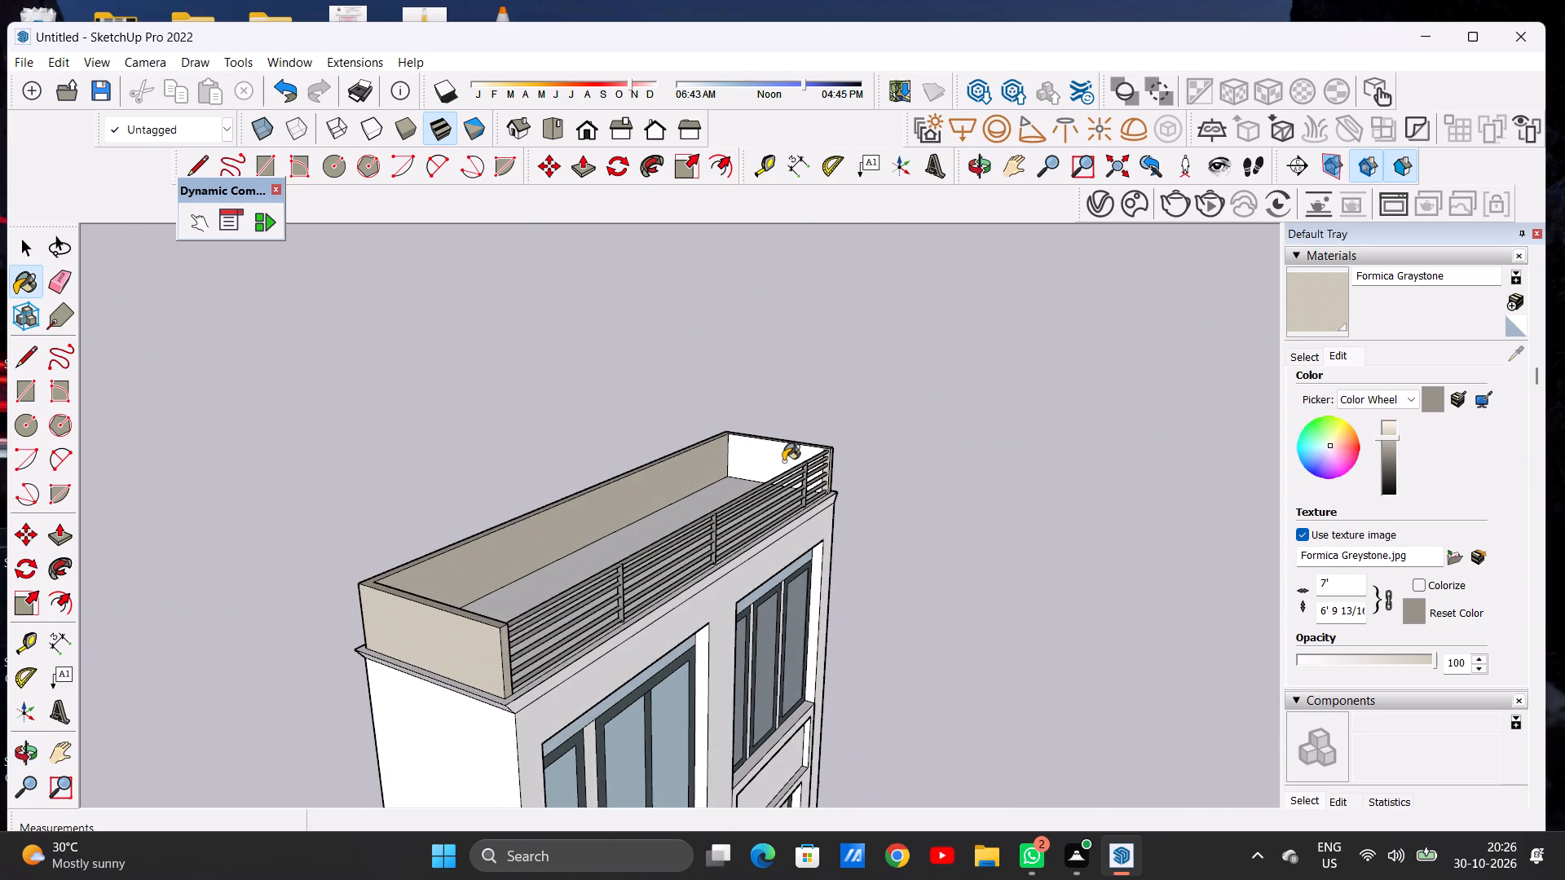
pyautogui.scroll(12, 781, 460)
pyautogui.click(774, 452)
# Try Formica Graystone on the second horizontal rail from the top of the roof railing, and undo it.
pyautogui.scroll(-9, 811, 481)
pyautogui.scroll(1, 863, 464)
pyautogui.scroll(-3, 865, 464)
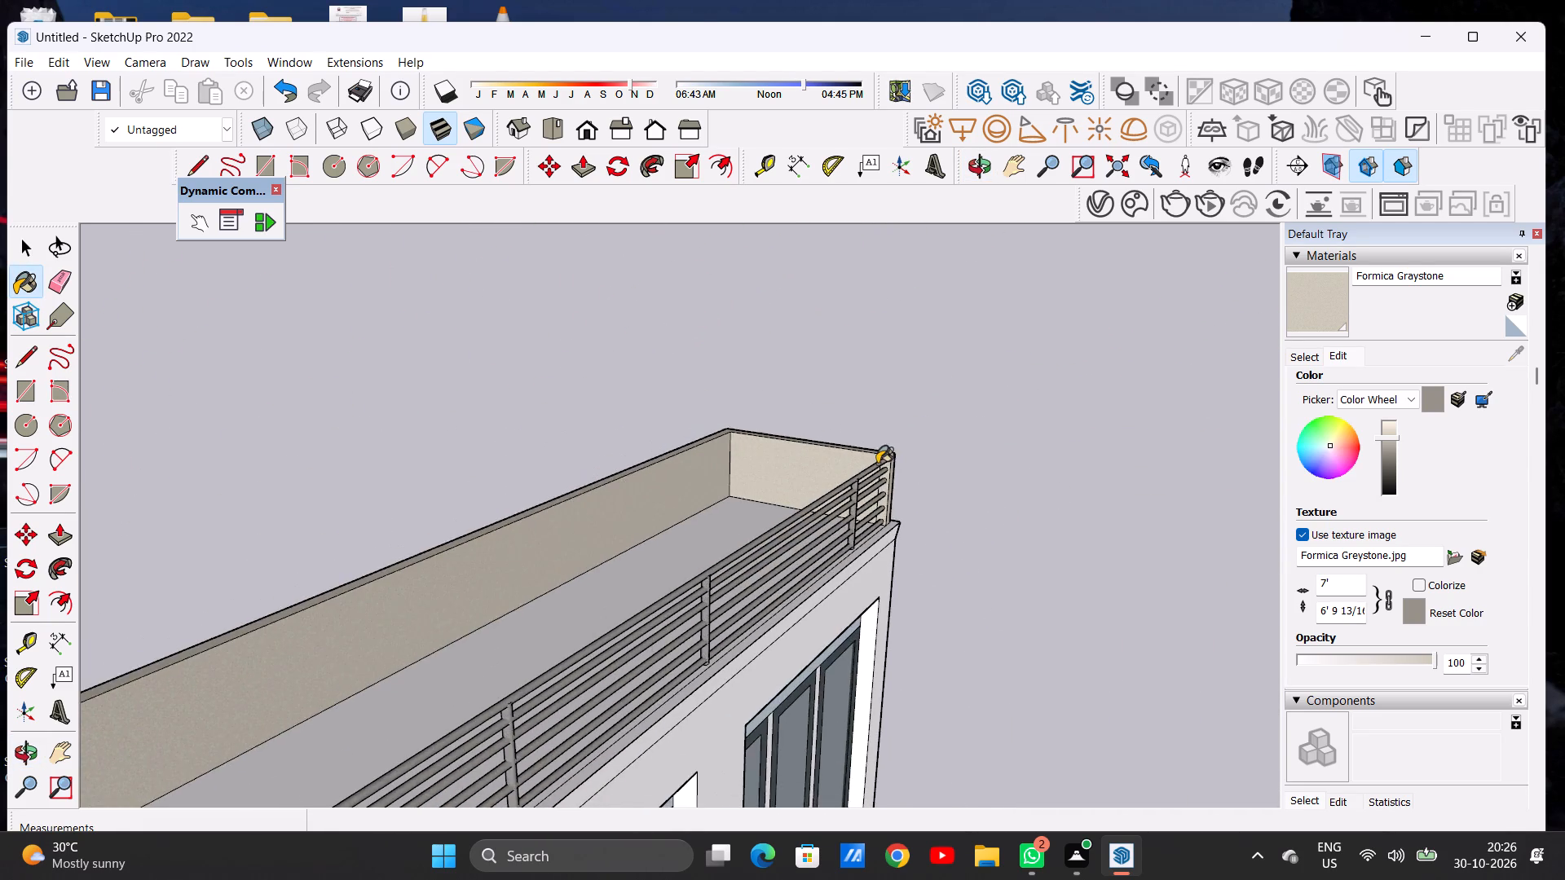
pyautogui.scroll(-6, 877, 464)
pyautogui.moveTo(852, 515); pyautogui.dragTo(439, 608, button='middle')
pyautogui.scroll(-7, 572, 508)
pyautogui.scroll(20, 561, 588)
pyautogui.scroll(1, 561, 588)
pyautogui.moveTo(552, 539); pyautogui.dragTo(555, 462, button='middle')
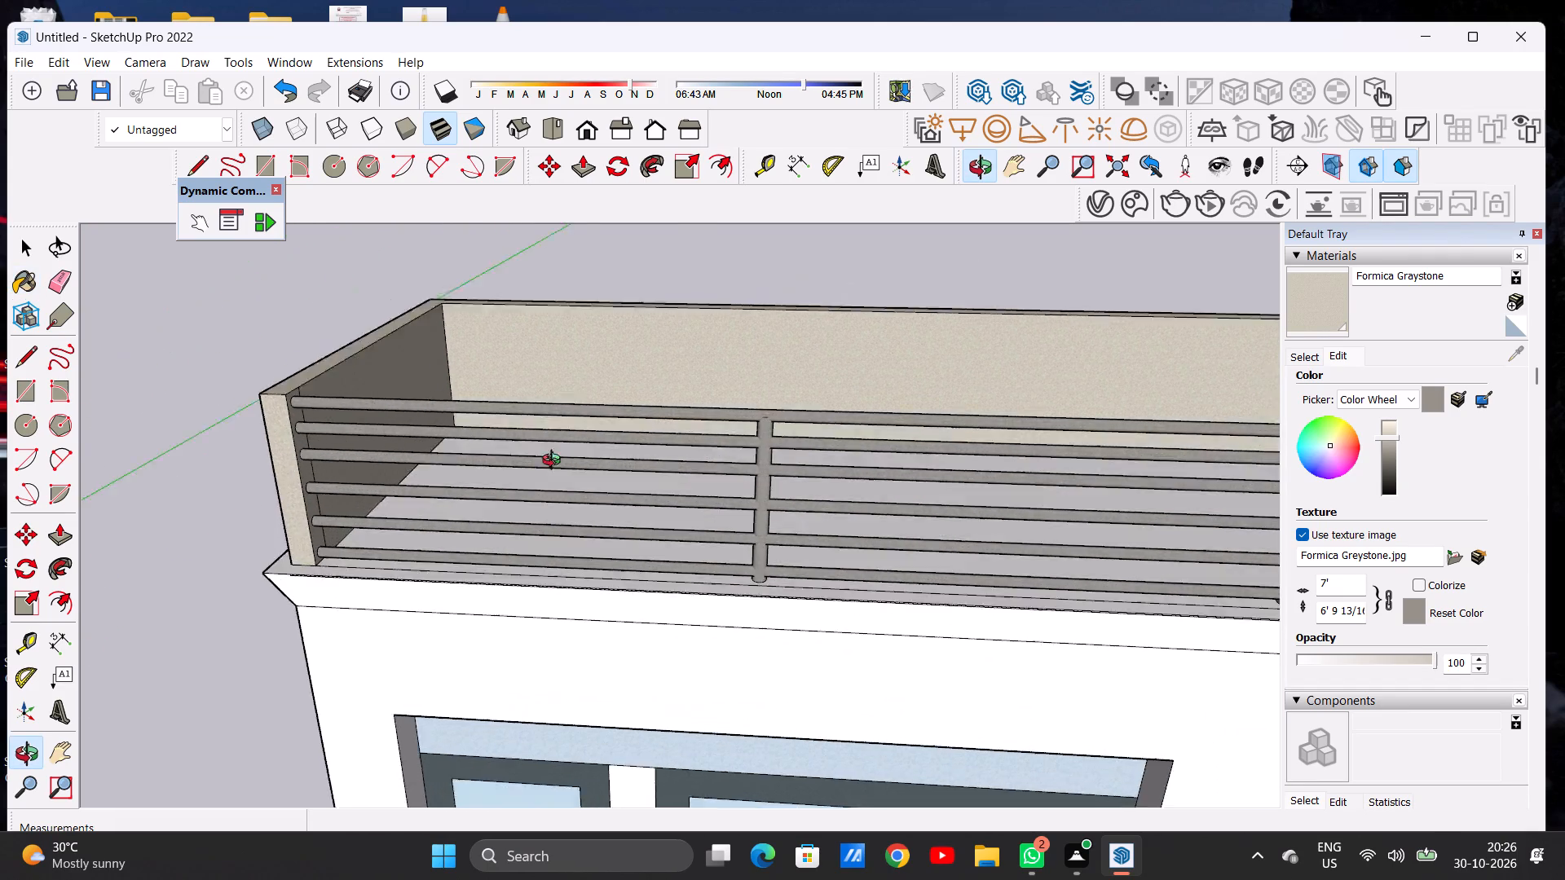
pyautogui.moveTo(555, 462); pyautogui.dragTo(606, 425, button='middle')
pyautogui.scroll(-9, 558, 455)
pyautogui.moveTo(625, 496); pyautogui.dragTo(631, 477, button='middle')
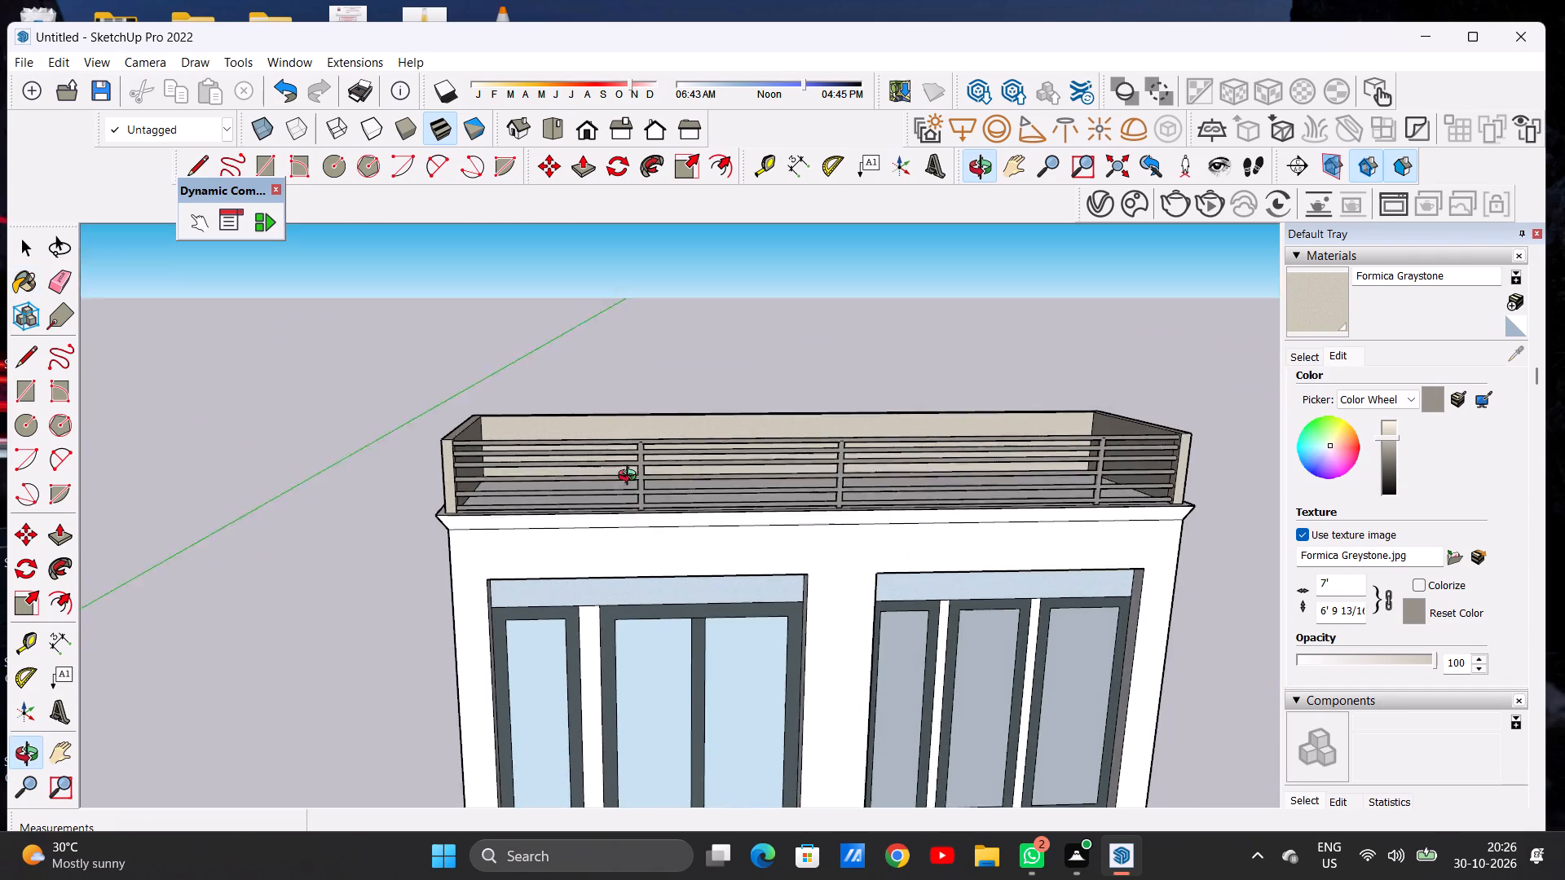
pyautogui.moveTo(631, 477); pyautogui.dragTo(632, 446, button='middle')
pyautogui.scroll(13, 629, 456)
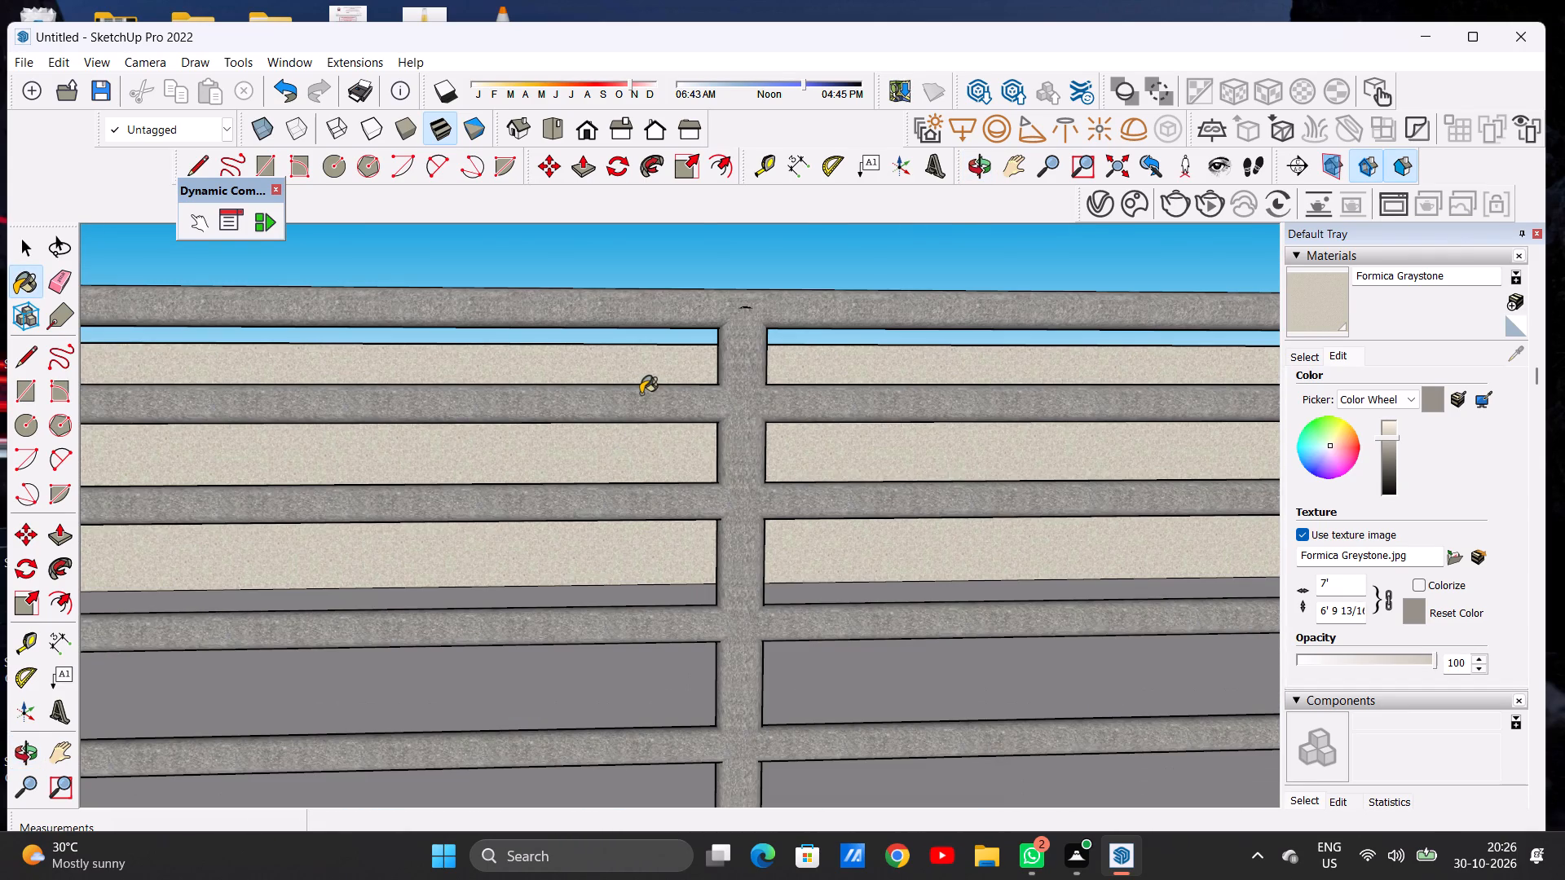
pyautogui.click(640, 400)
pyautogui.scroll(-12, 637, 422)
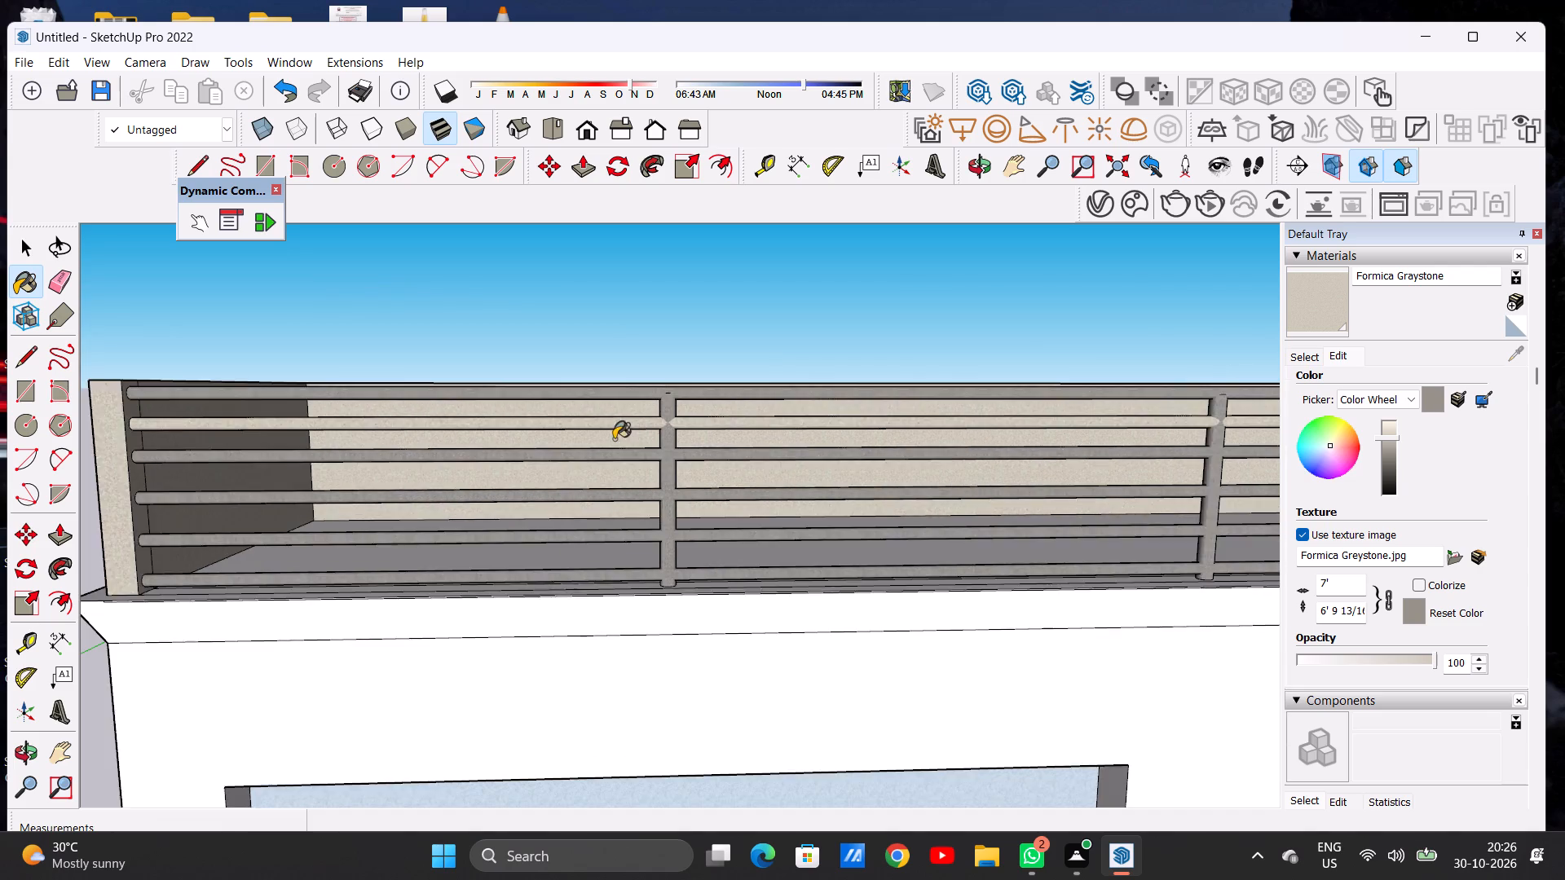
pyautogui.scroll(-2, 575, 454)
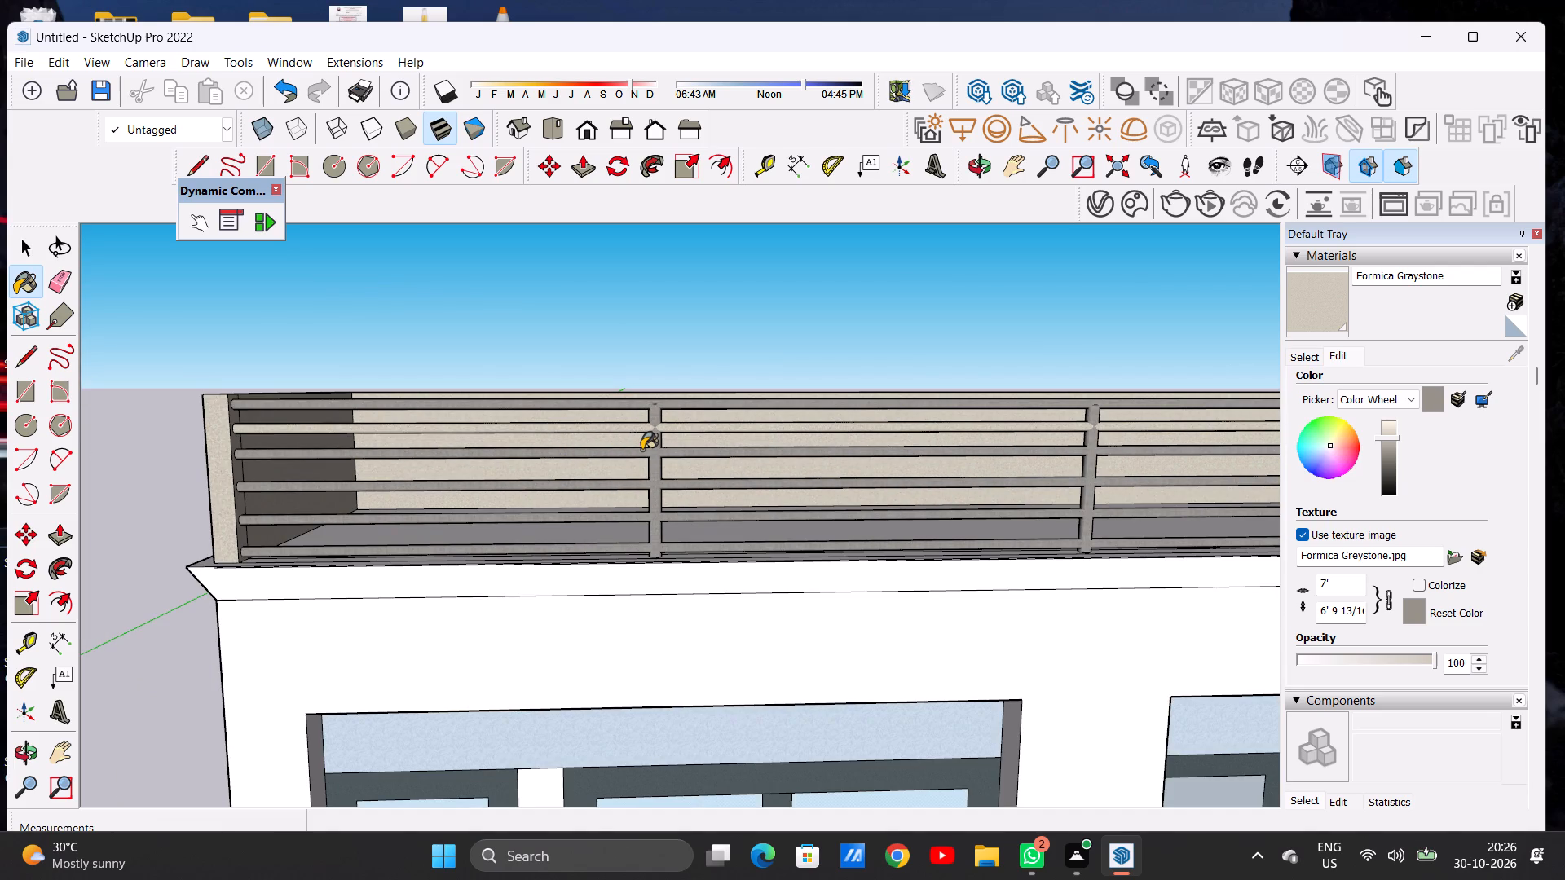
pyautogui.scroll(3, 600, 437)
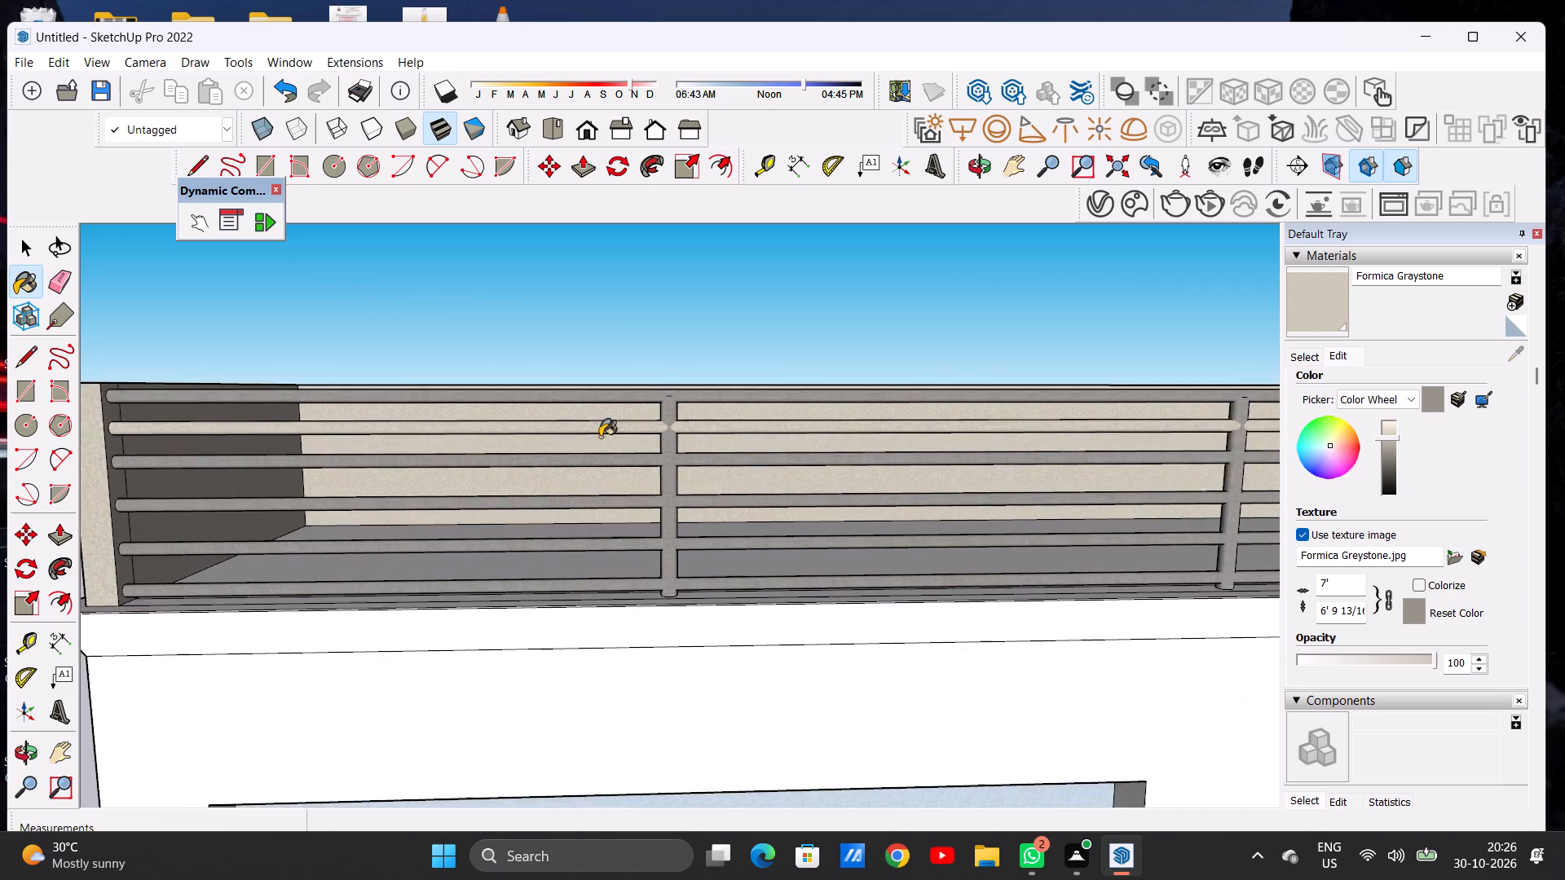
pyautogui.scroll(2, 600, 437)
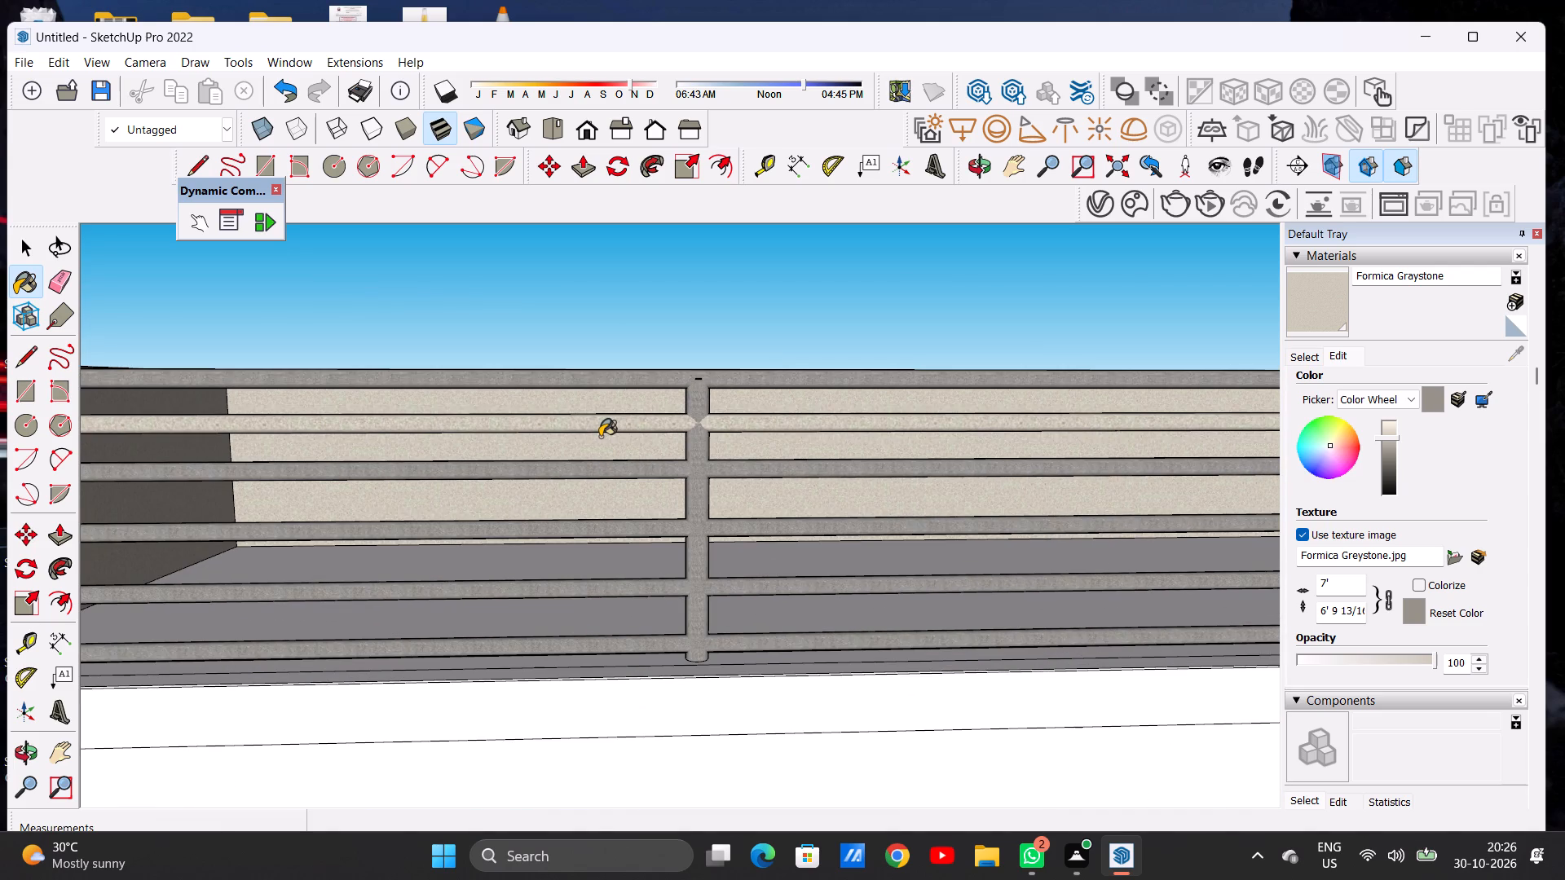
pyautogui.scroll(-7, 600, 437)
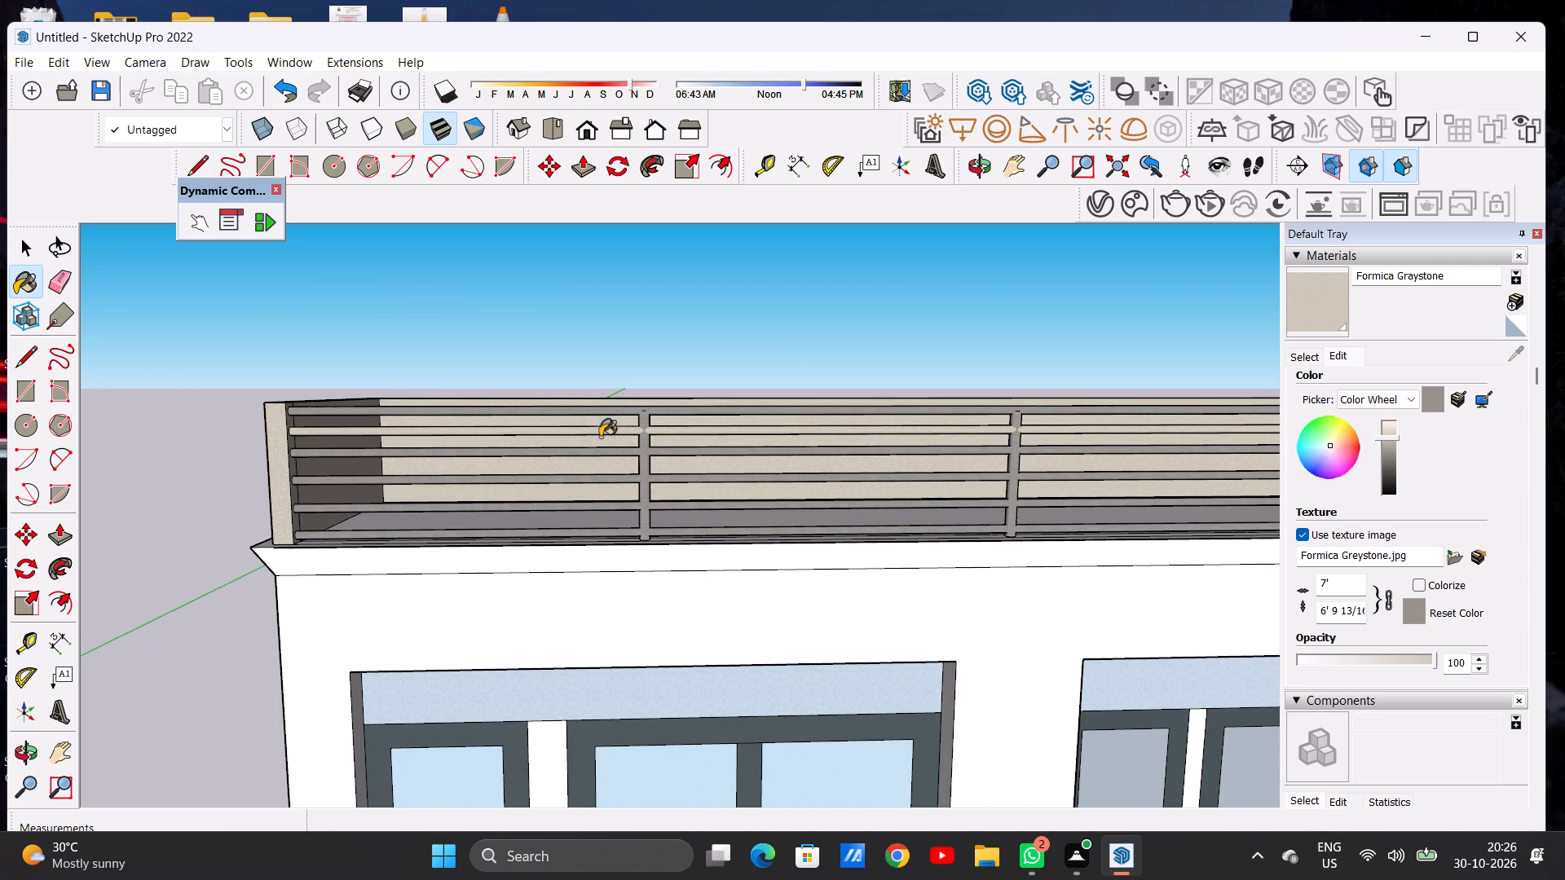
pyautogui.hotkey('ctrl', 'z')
# Paint the three vertical posts of the roof railing with Formica Graystone.
pyautogui.scroll(6, 606, 439)
pyautogui.scroll(4, 672, 433)
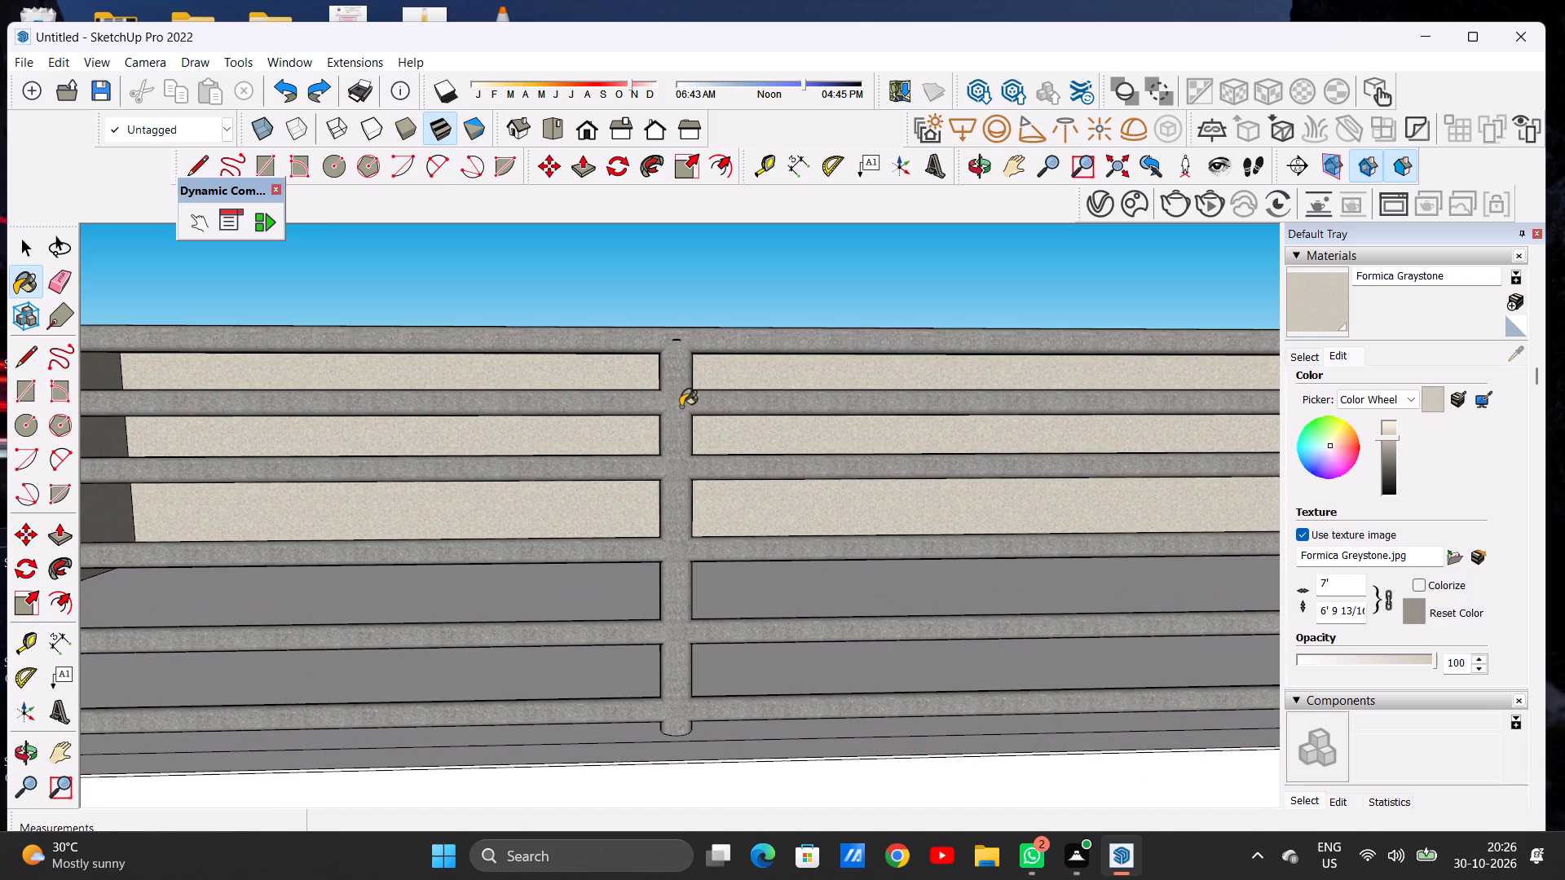
pyautogui.click(681, 407)
pyautogui.scroll(-8, 594, 431)
pyautogui.scroll(-13, 483, 450)
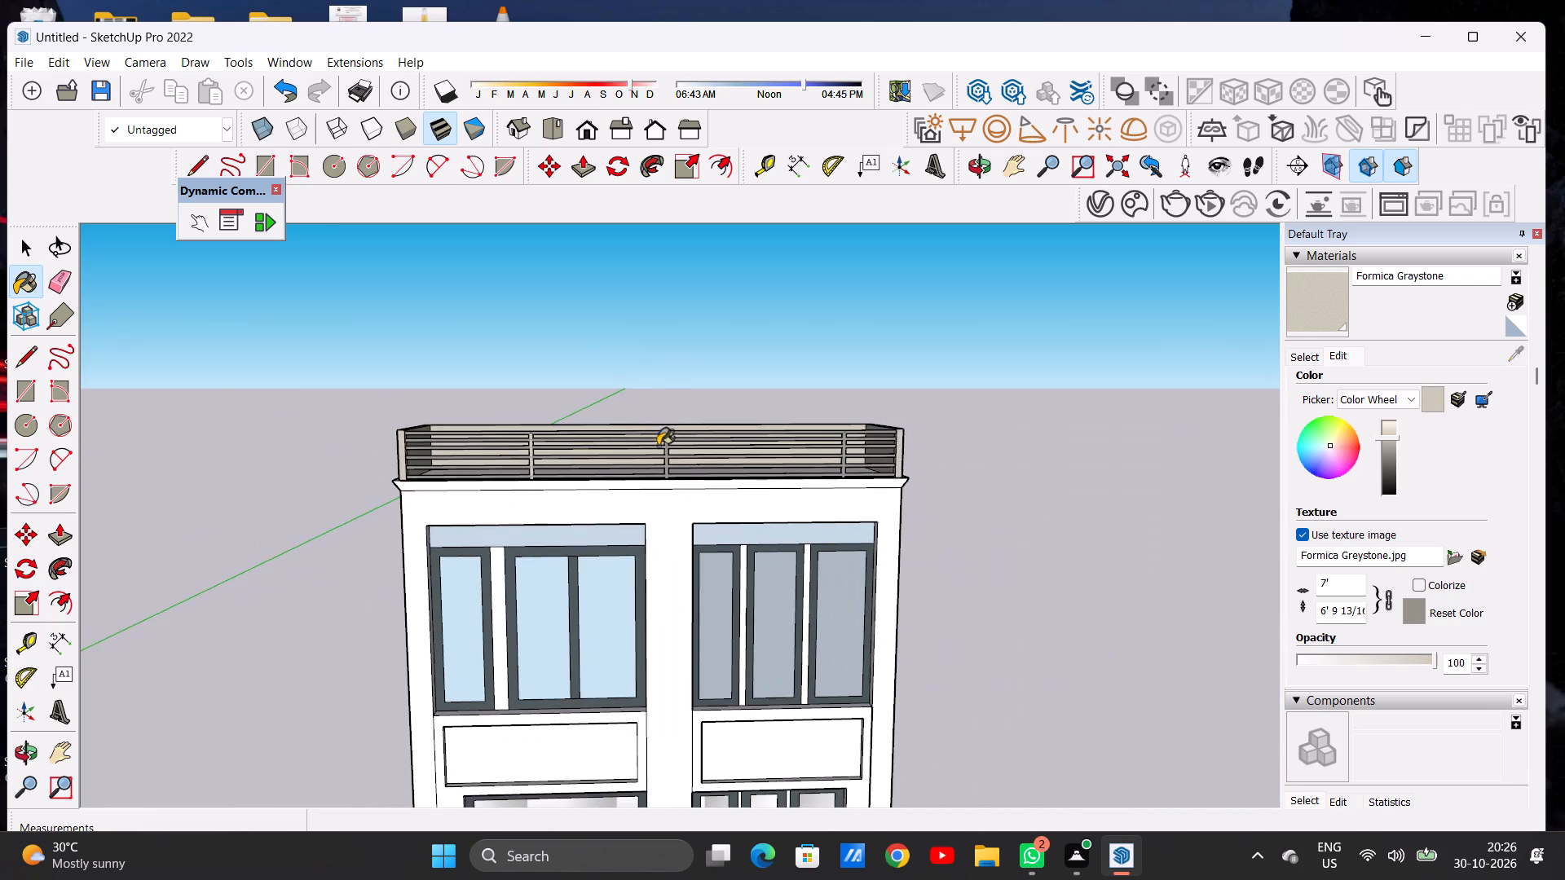
pyautogui.scroll(18, 657, 446)
pyautogui.click(644, 411)
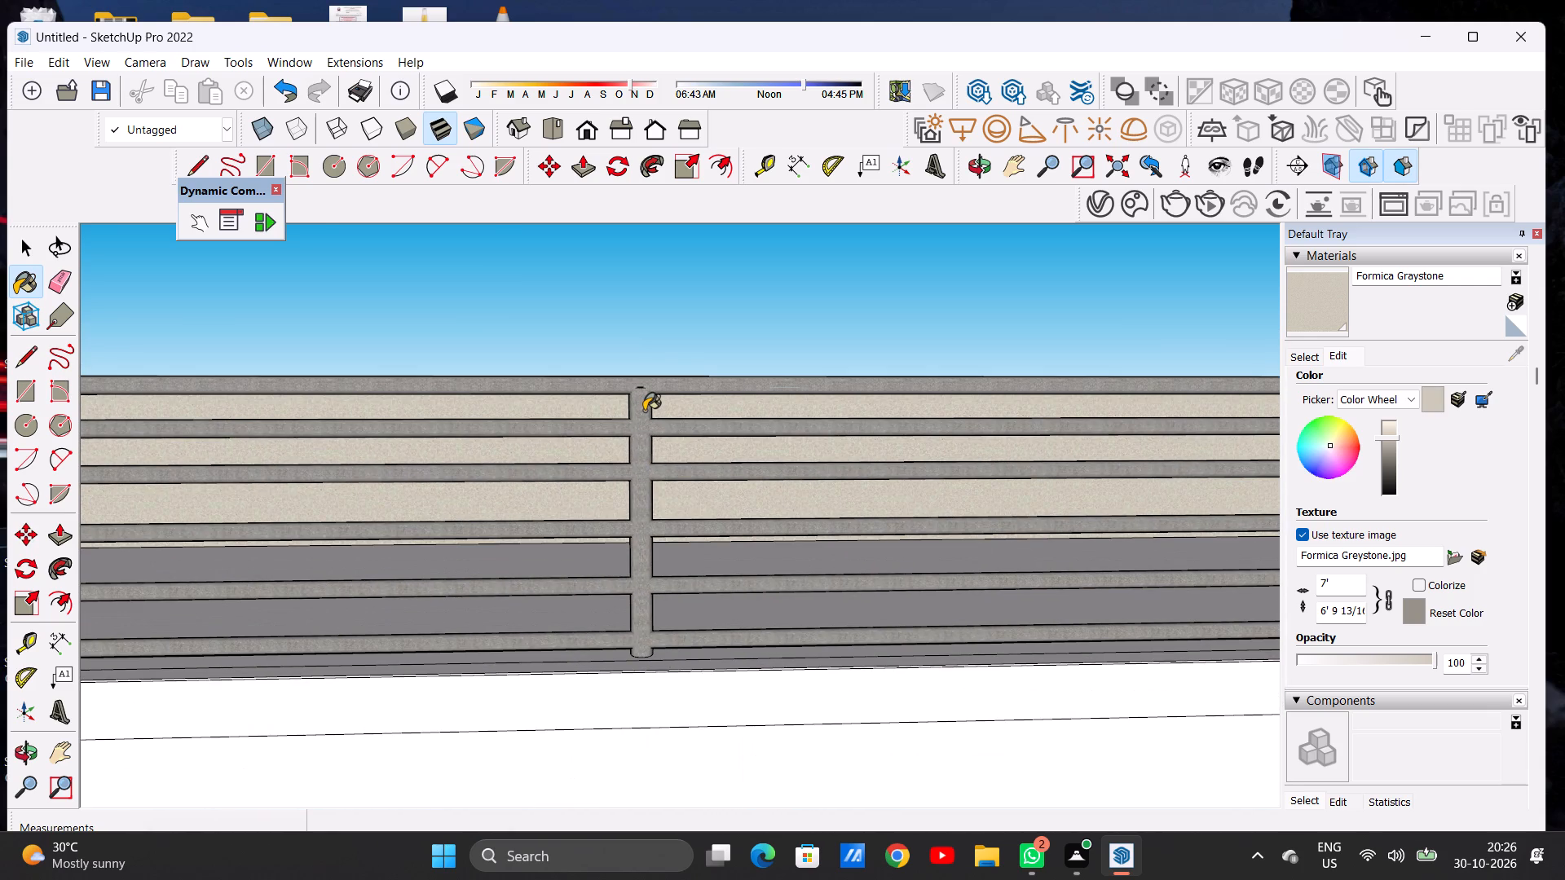
pyautogui.scroll(-6, 648, 406)
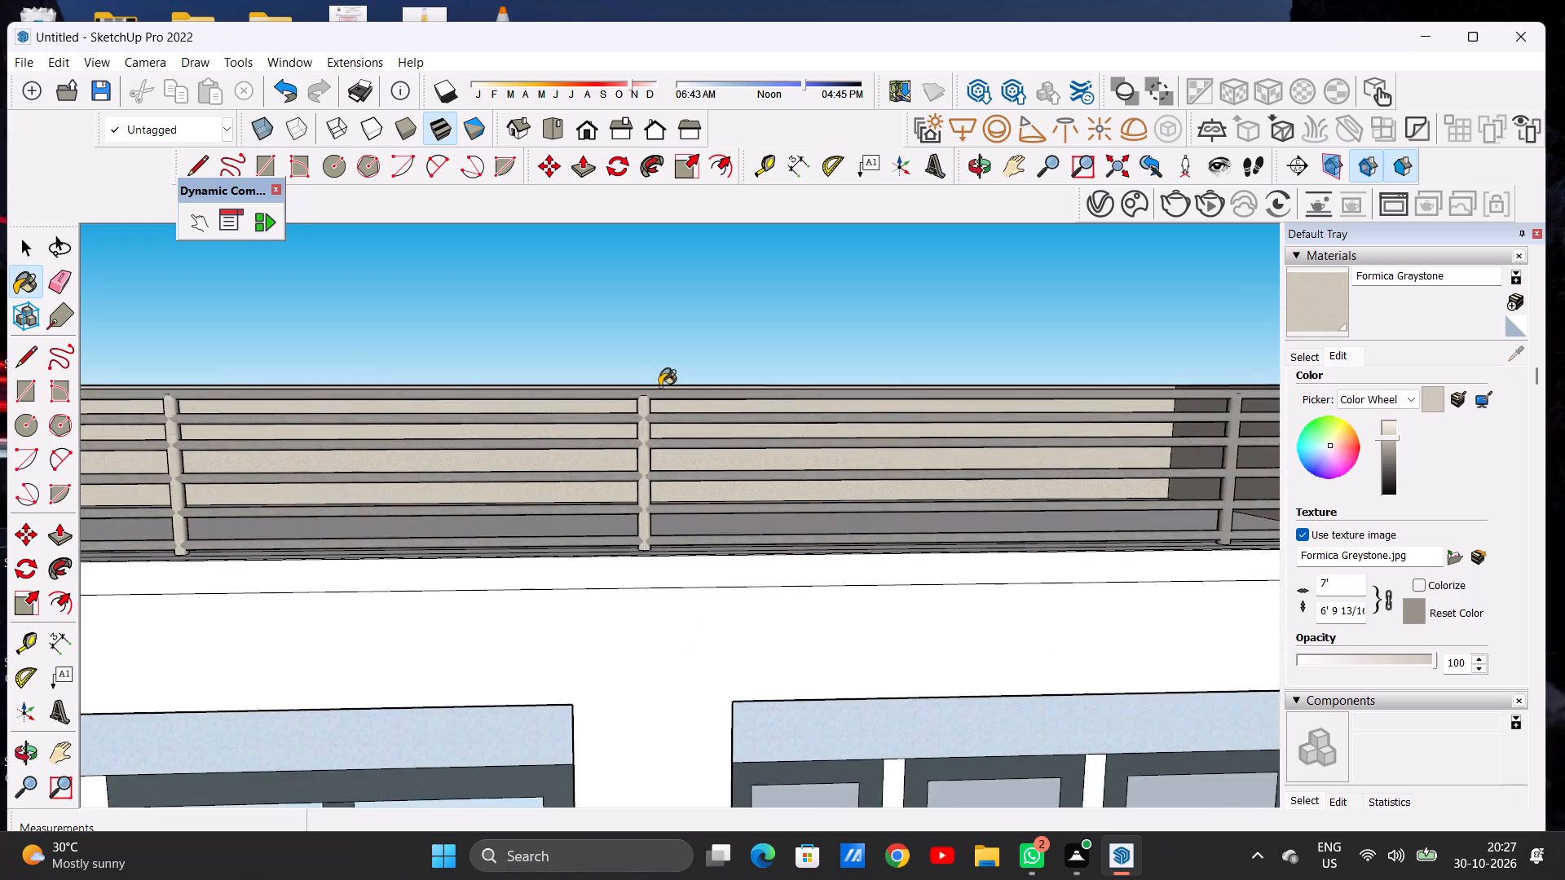
pyautogui.scroll(-12, 659, 386)
pyautogui.scroll(18, 850, 406)
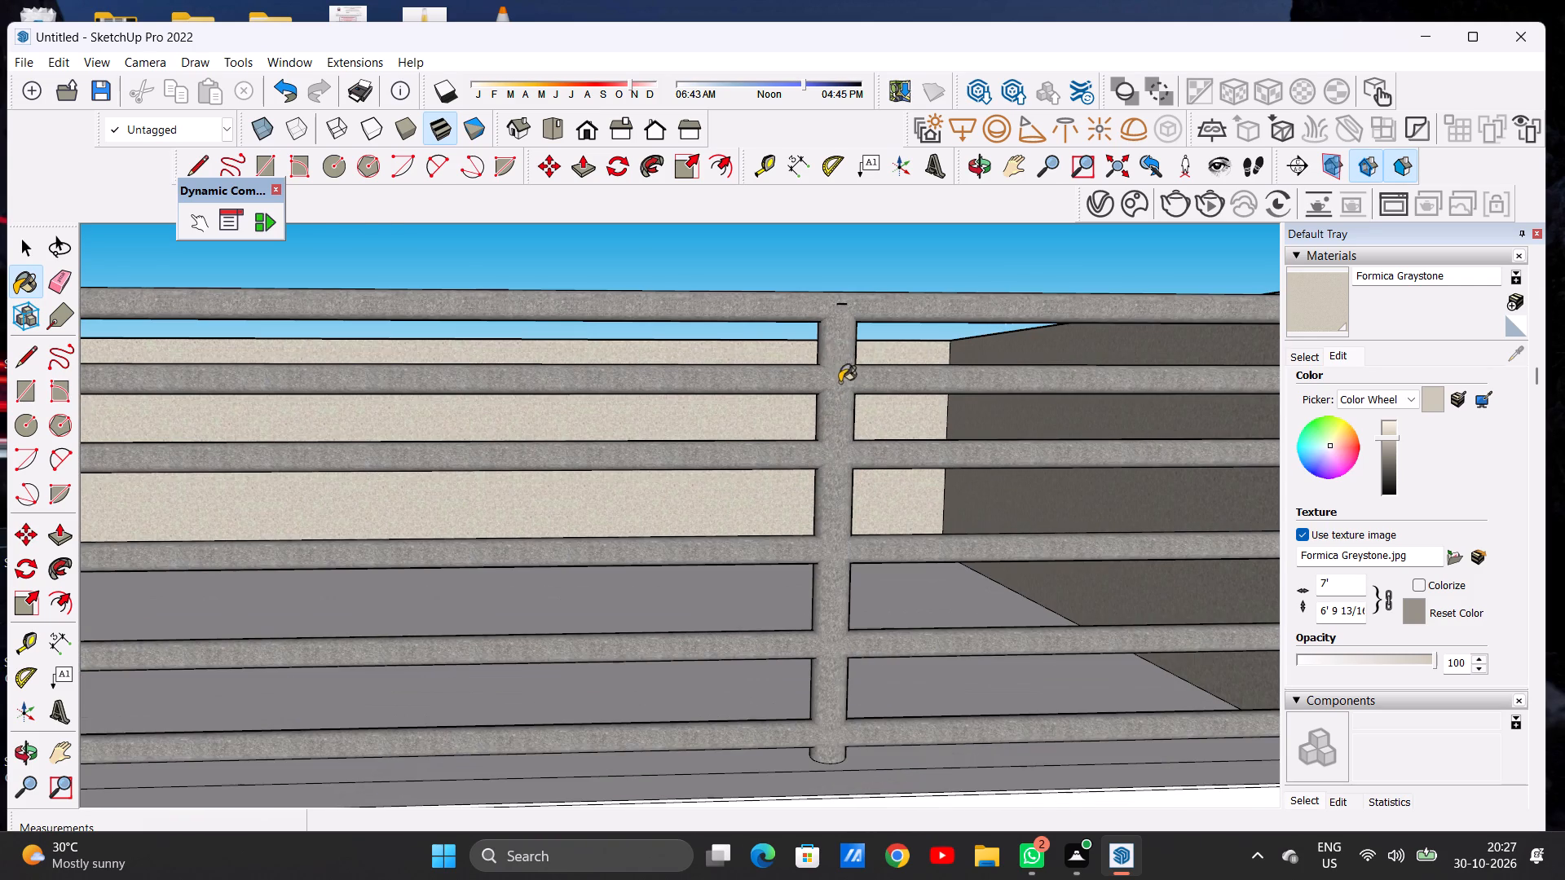
pyautogui.click(842, 341)
pyautogui.scroll(-13, 836, 371)
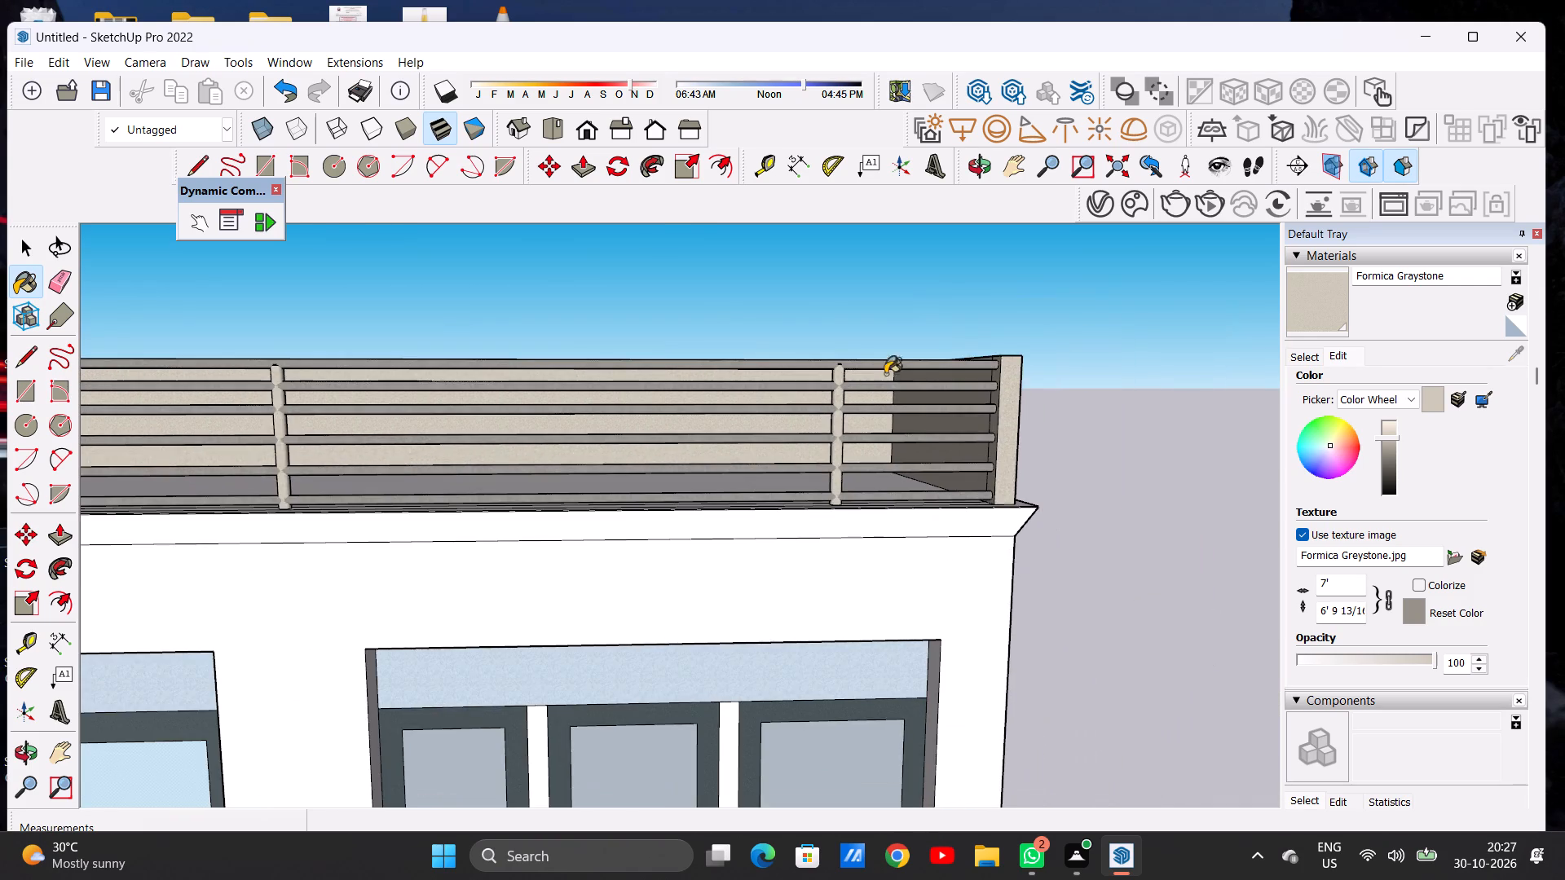
# Examine the painted parapet walls, railing posts and roof surface from the side, front and above.
pyautogui.moveTo(910, 391); pyautogui.dragTo(508, 469, button='middle')
pyautogui.moveTo(781, 413); pyautogui.dragTo(359, 431, button='middle')
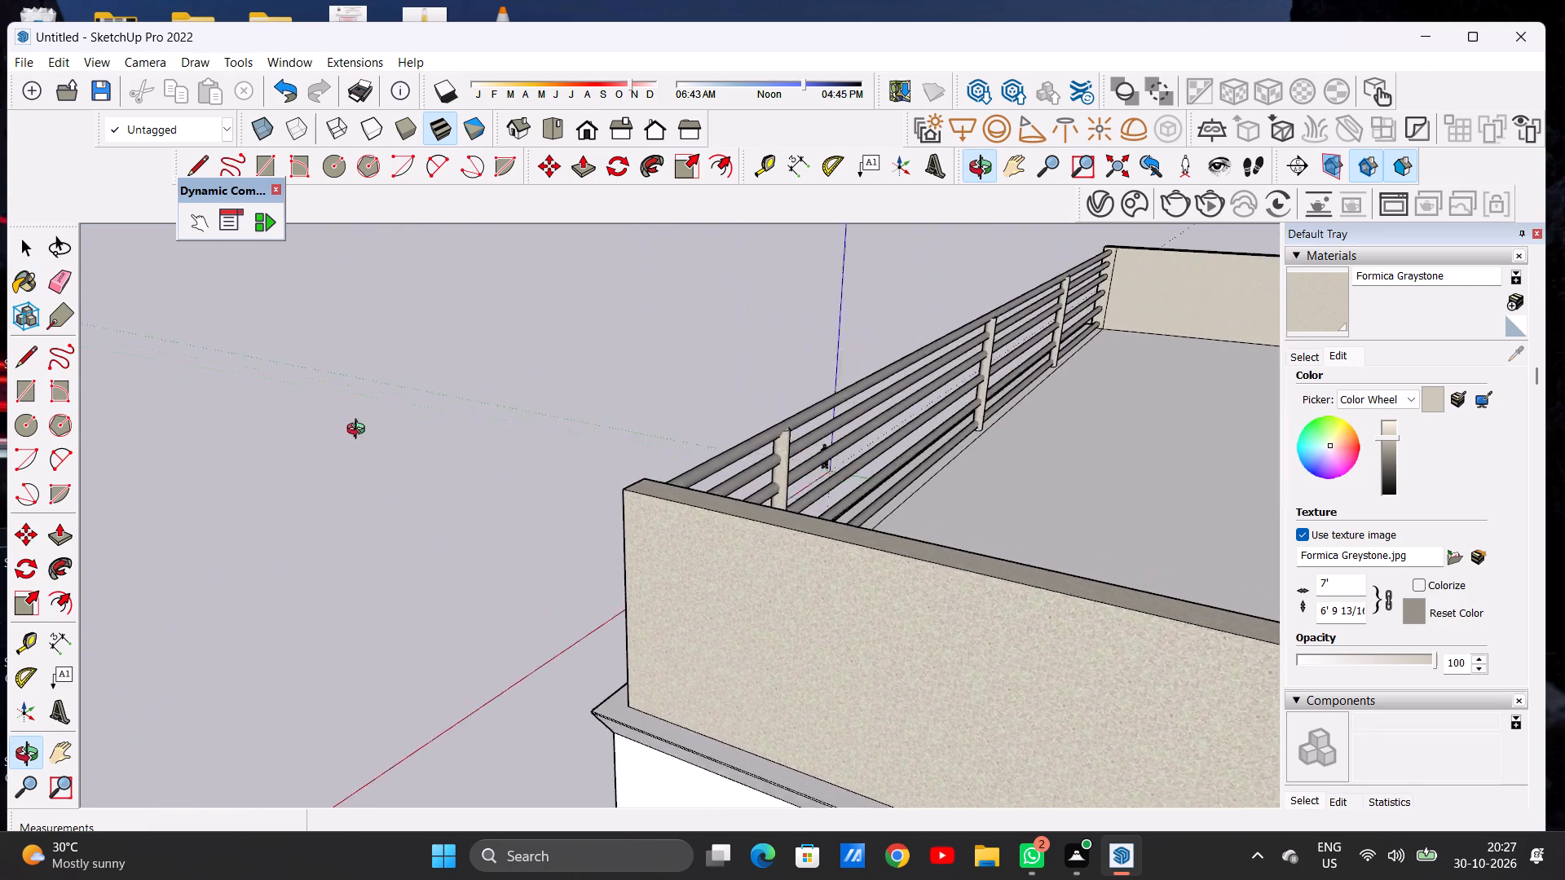
pyautogui.moveTo(359, 431); pyautogui.dragTo(357, 431, button='middle')
pyautogui.scroll(-4, 364, 457)
pyautogui.moveTo(562, 430); pyautogui.dragTo(868, 415, button='middle')
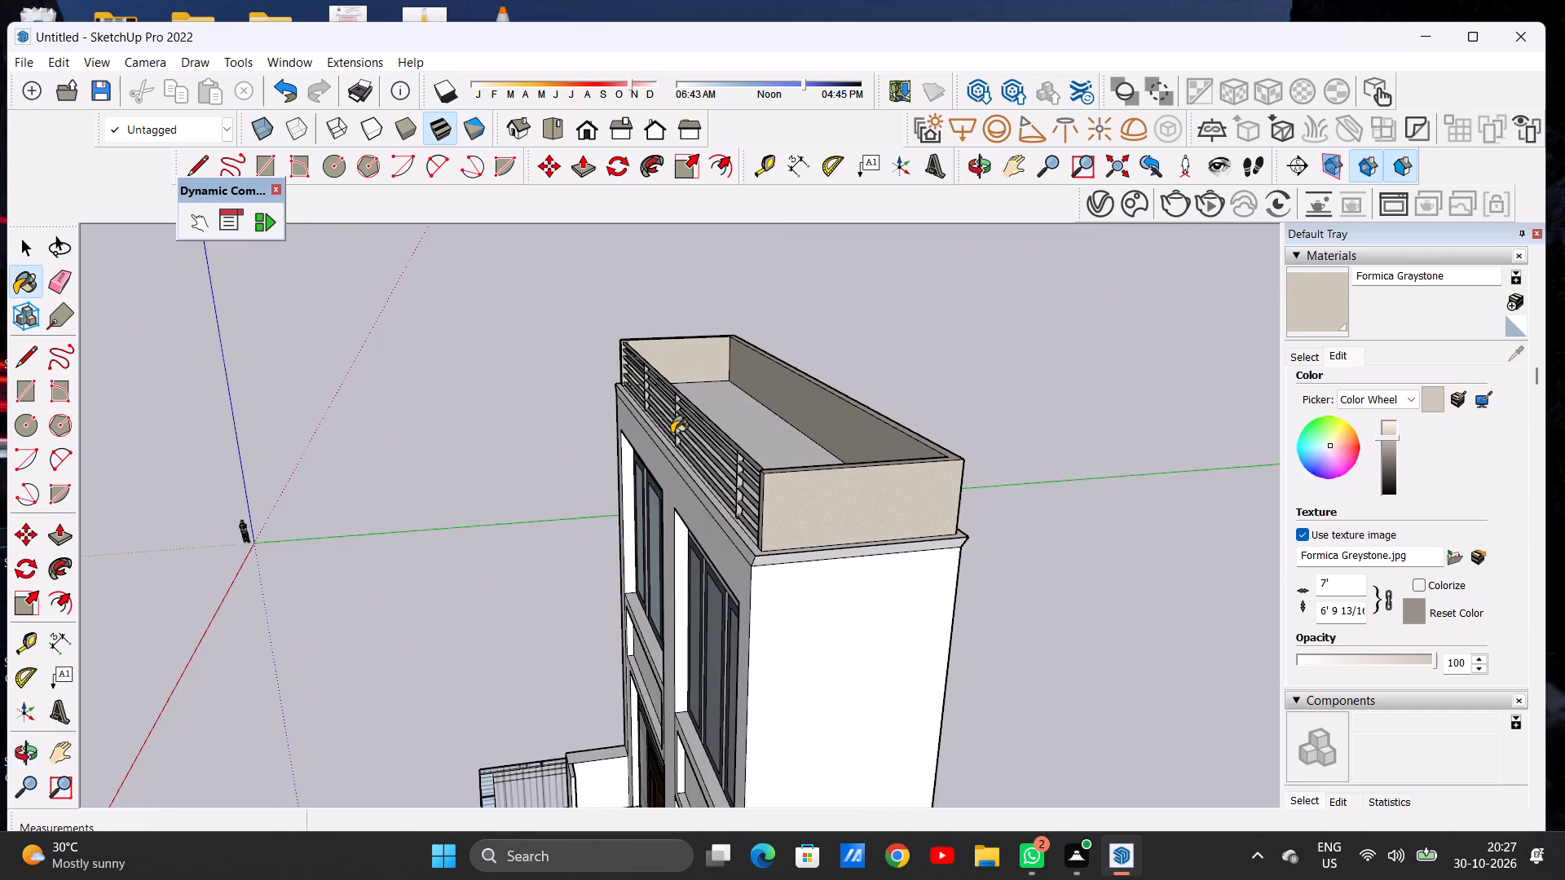
pyautogui.moveTo(650, 449); pyautogui.dragTo(767, 557, button='middle')
pyautogui.scroll(1, 794, 453)
pyautogui.scroll(-1, 794, 453)
pyautogui.scroll(5, 794, 453)
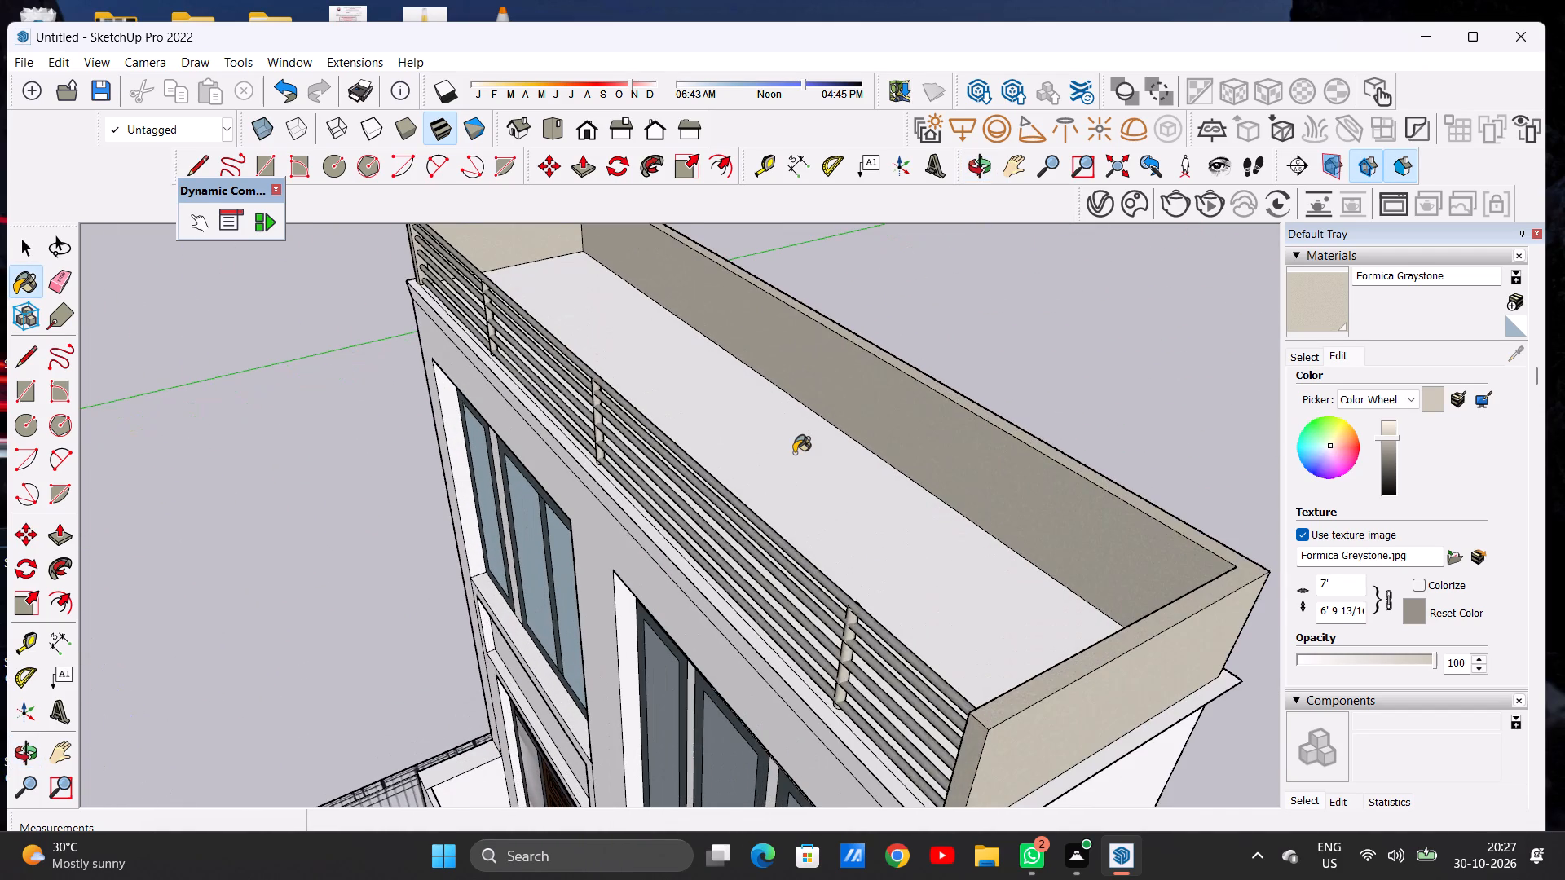
pyautogui.press('space')
pyautogui.scroll(-7, 774, 439)
pyautogui.moveTo(780, 415); pyautogui.dragTo(924, 549, button='middle')
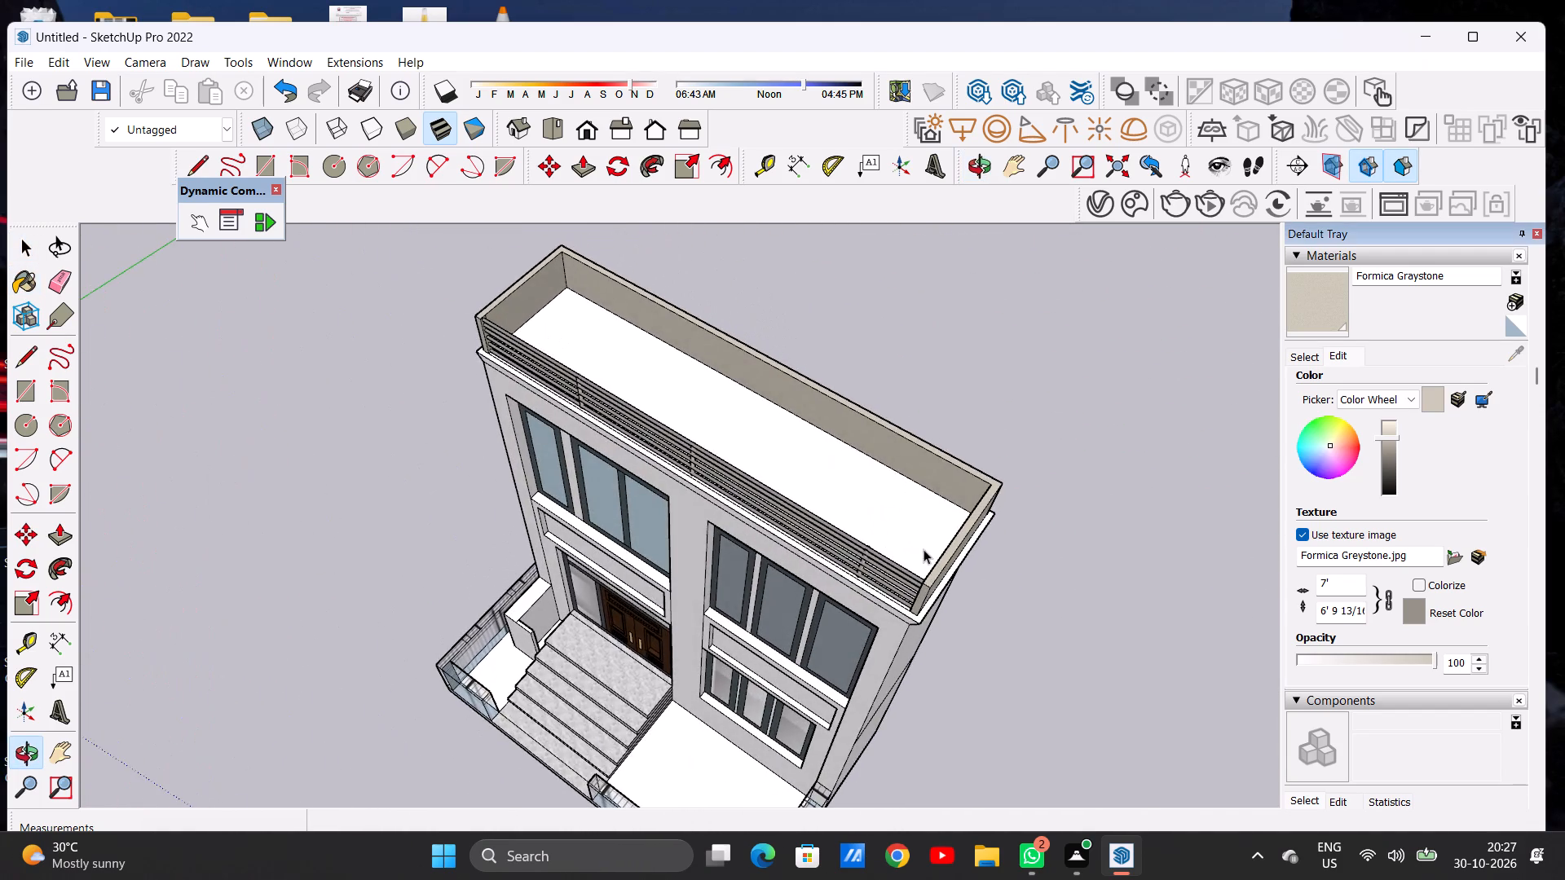
pyautogui.scroll(1, 908, 542)
pyautogui.scroll(-14, 783, 499)
pyautogui.moveTo(731, 489); pyautogui.dragTo(770, 624, button='middle')
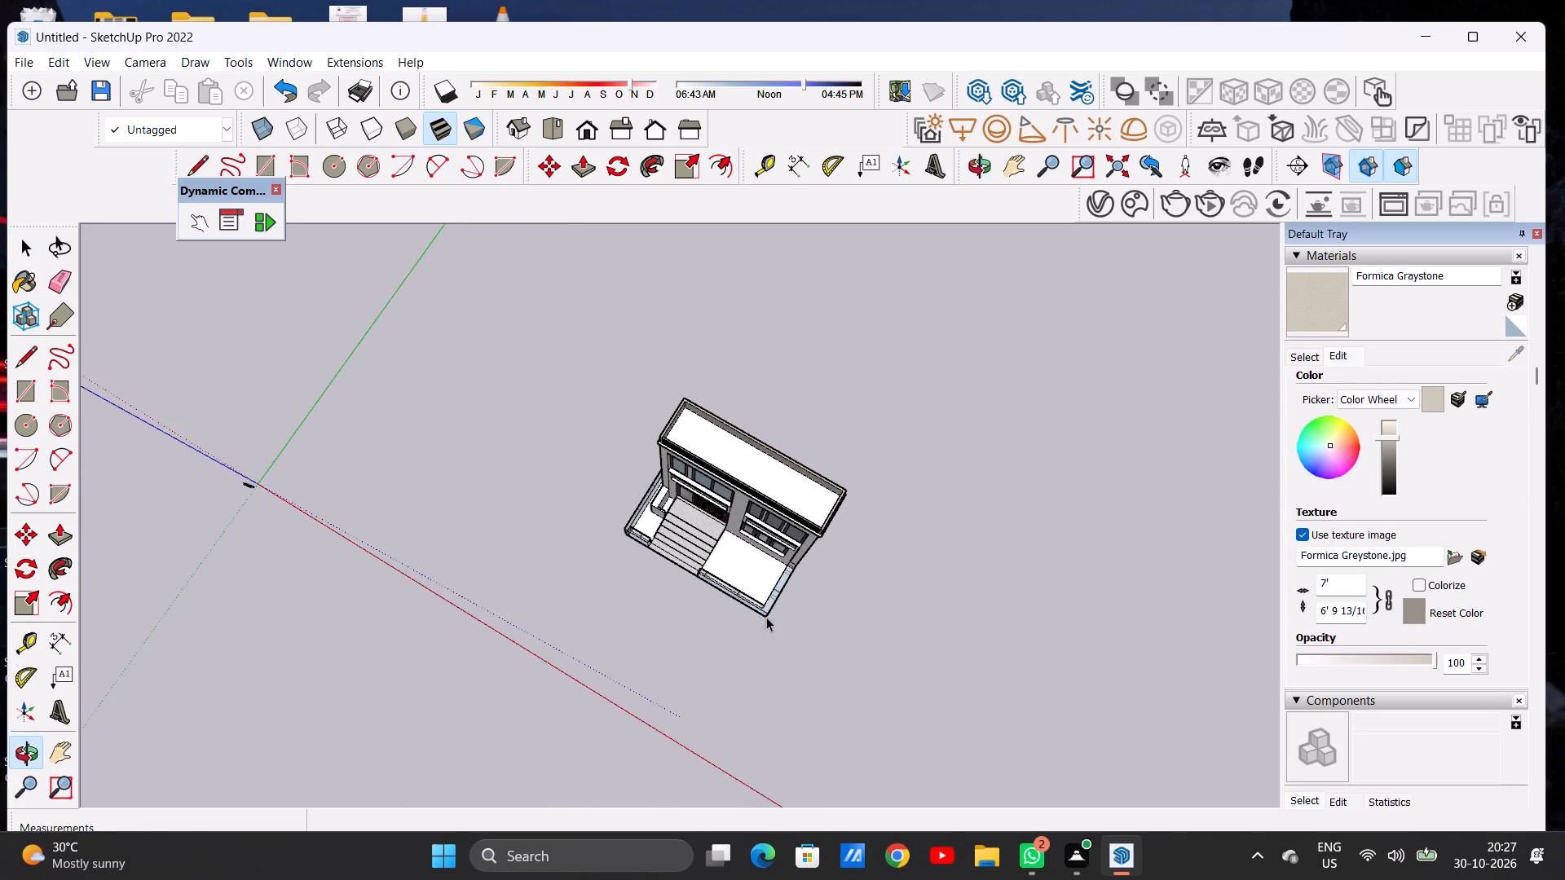
pyautogui.scroll(14, 767, 477)
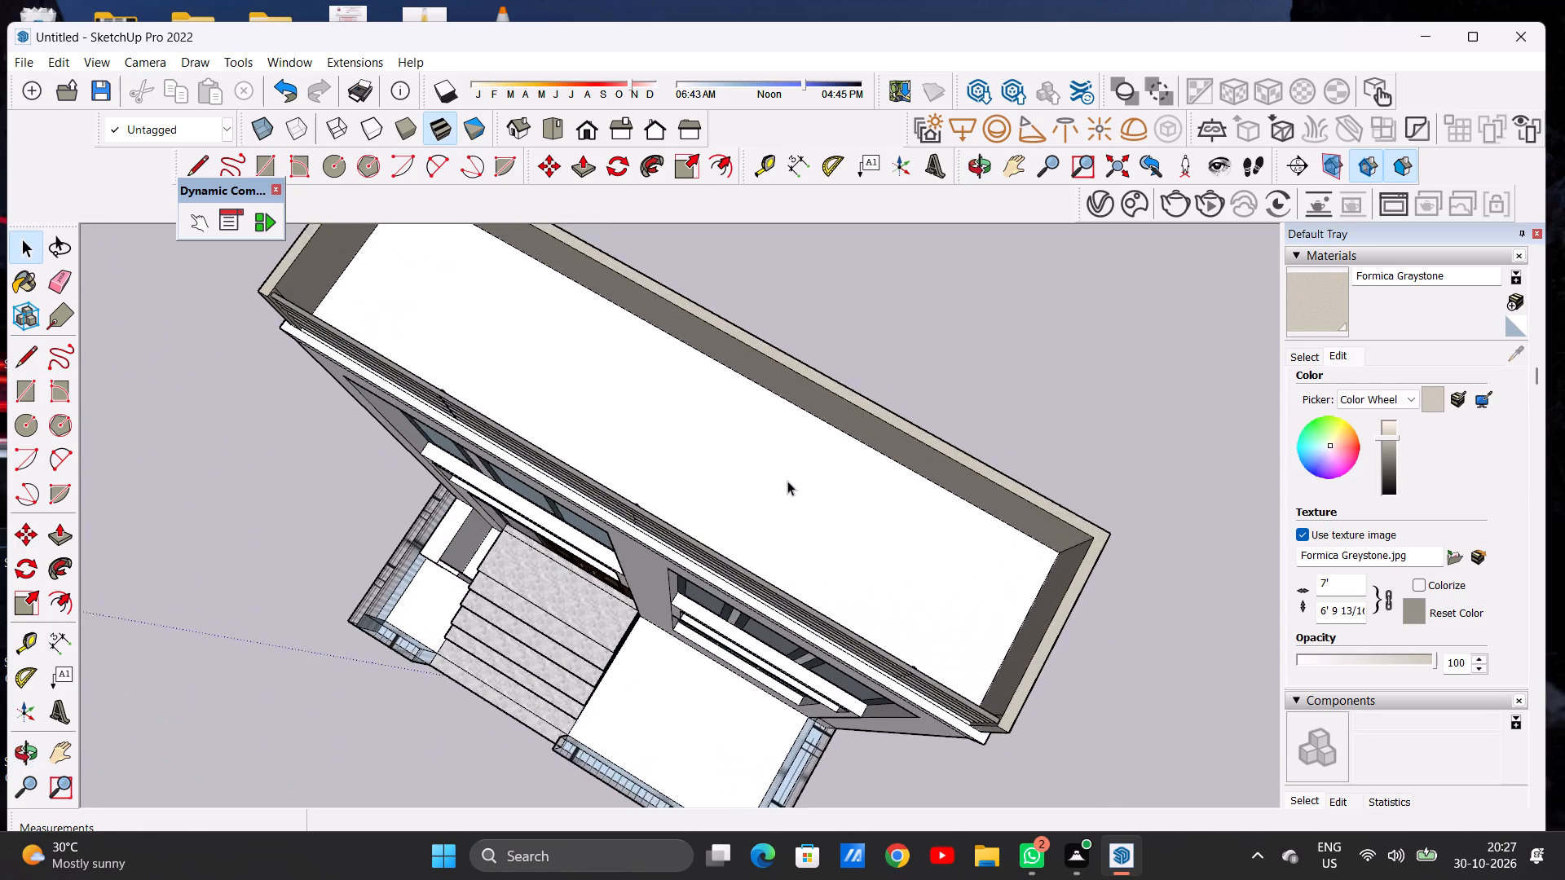
# Paint the roof floor inside the parapet walls with Terrazzo Tile Light from the Synthetic Surfaces materials.
pyautogui.scroll(1, 787, 481)
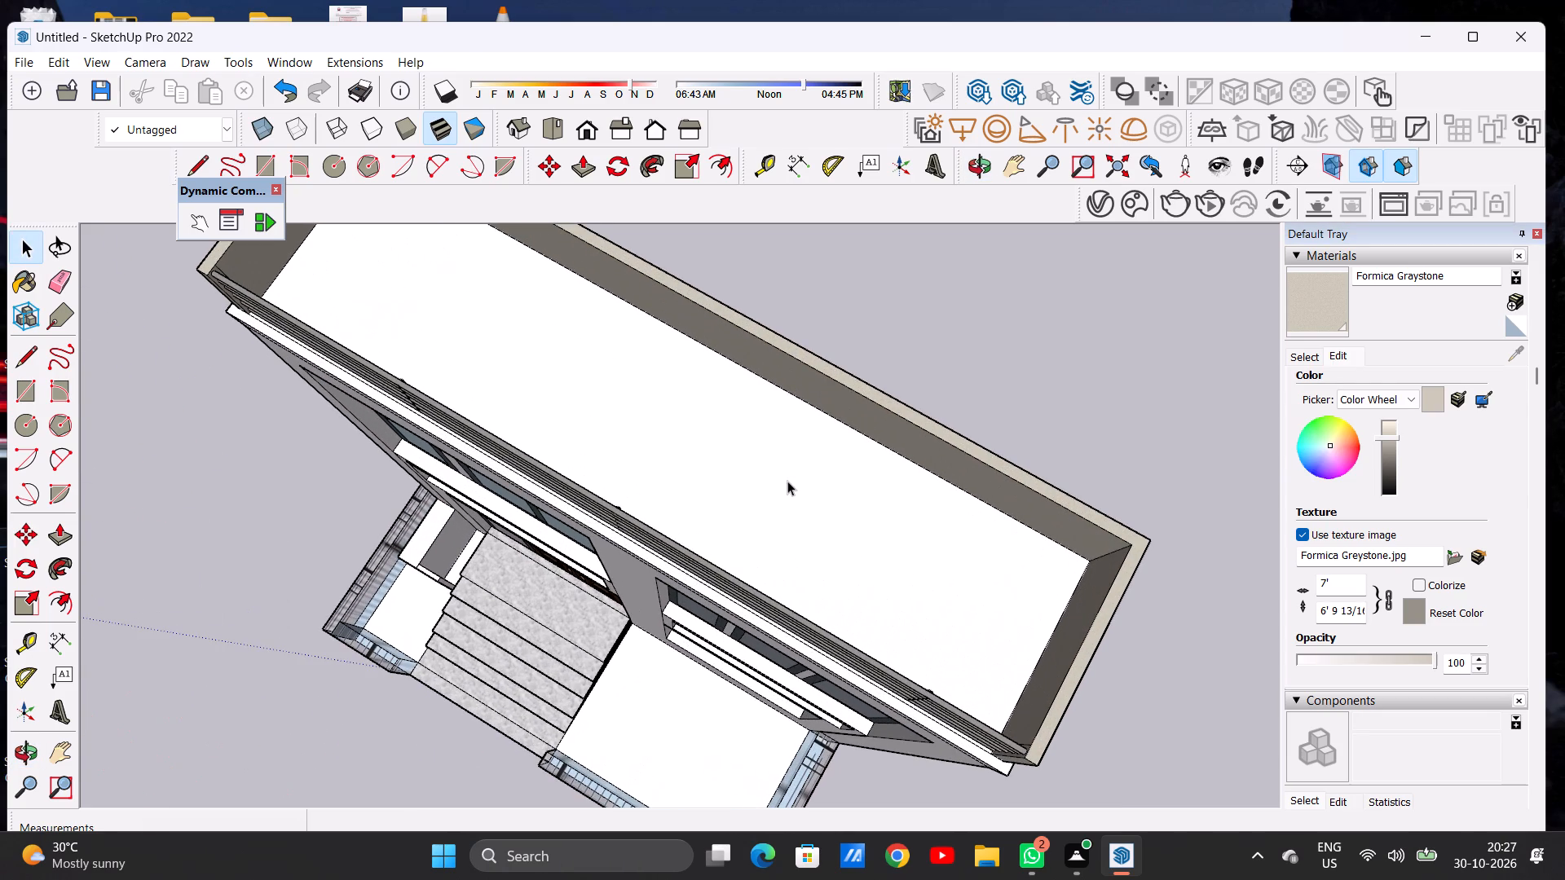
pyautogui.click(1308, 357)
pyautogui.click(1366, 522)
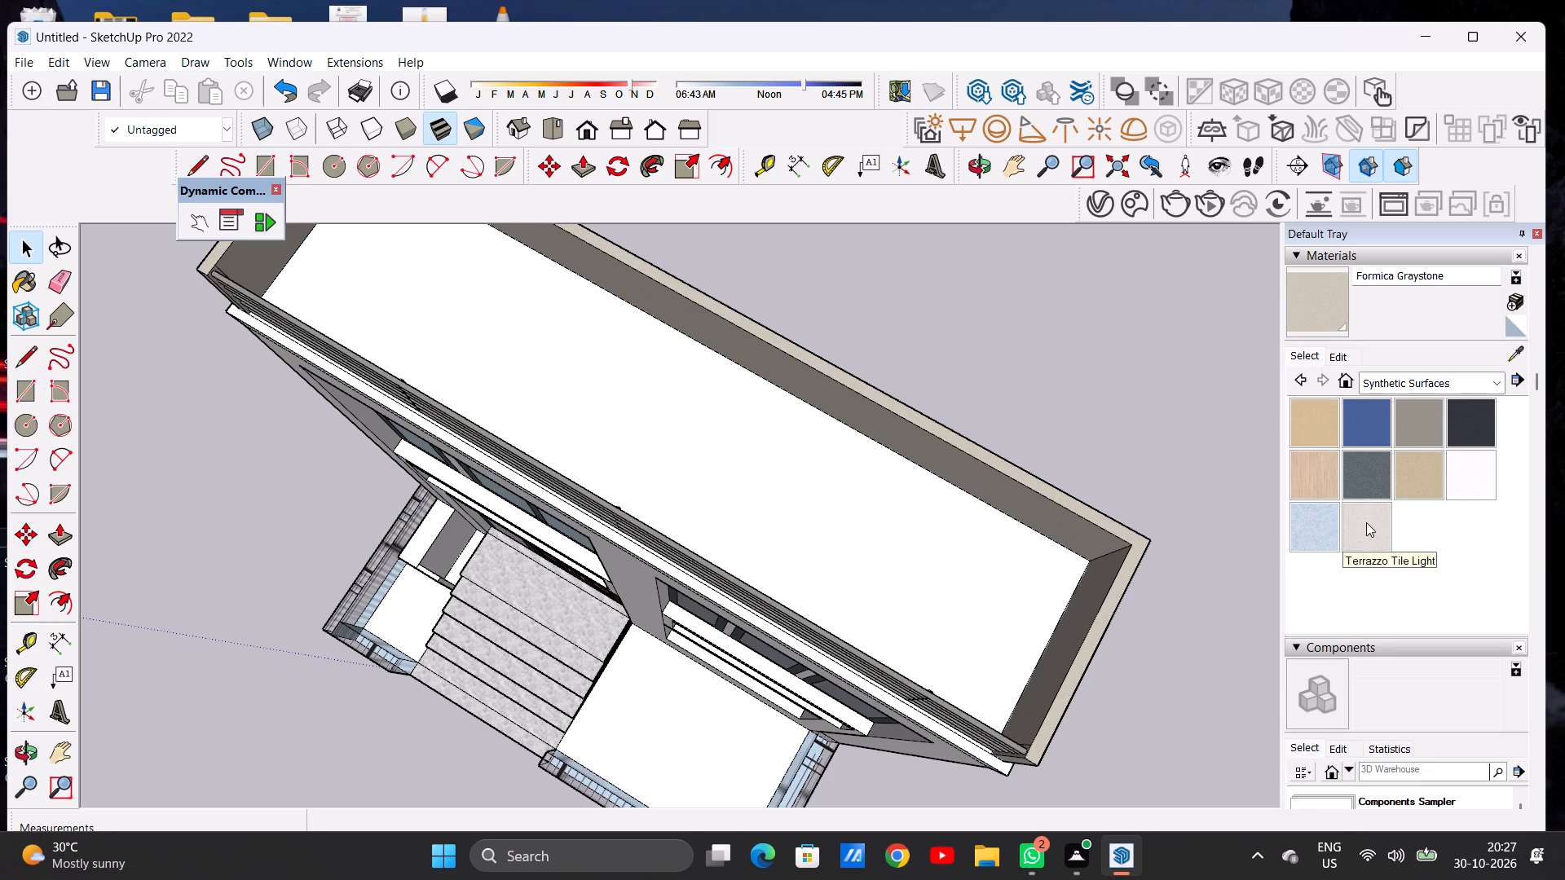
pyautogui.click(949, 572)
pyautogui.scroll(15, 912, 583)
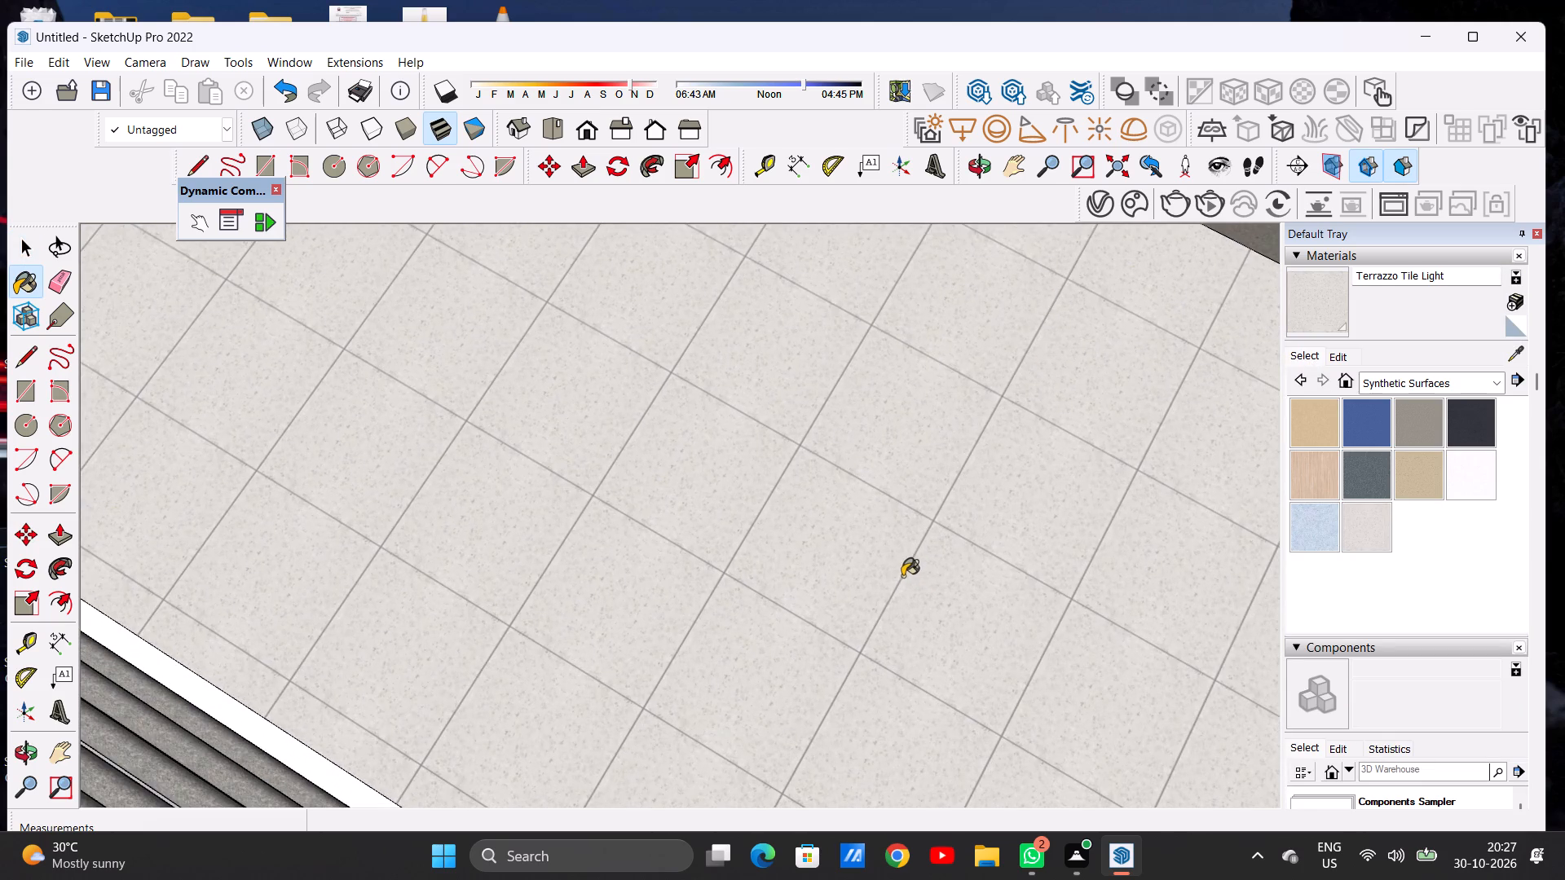
# Examine the house from the front, checking the roof railing, facade, entrance steps and front fence.
pyautogui.scroll(-14, 890, 587)
pyautogui.scroll(-8, 836, 519)
pyautogui.moveTo(694, 607); pyautogui.dragTo(858, 402, button='middle')
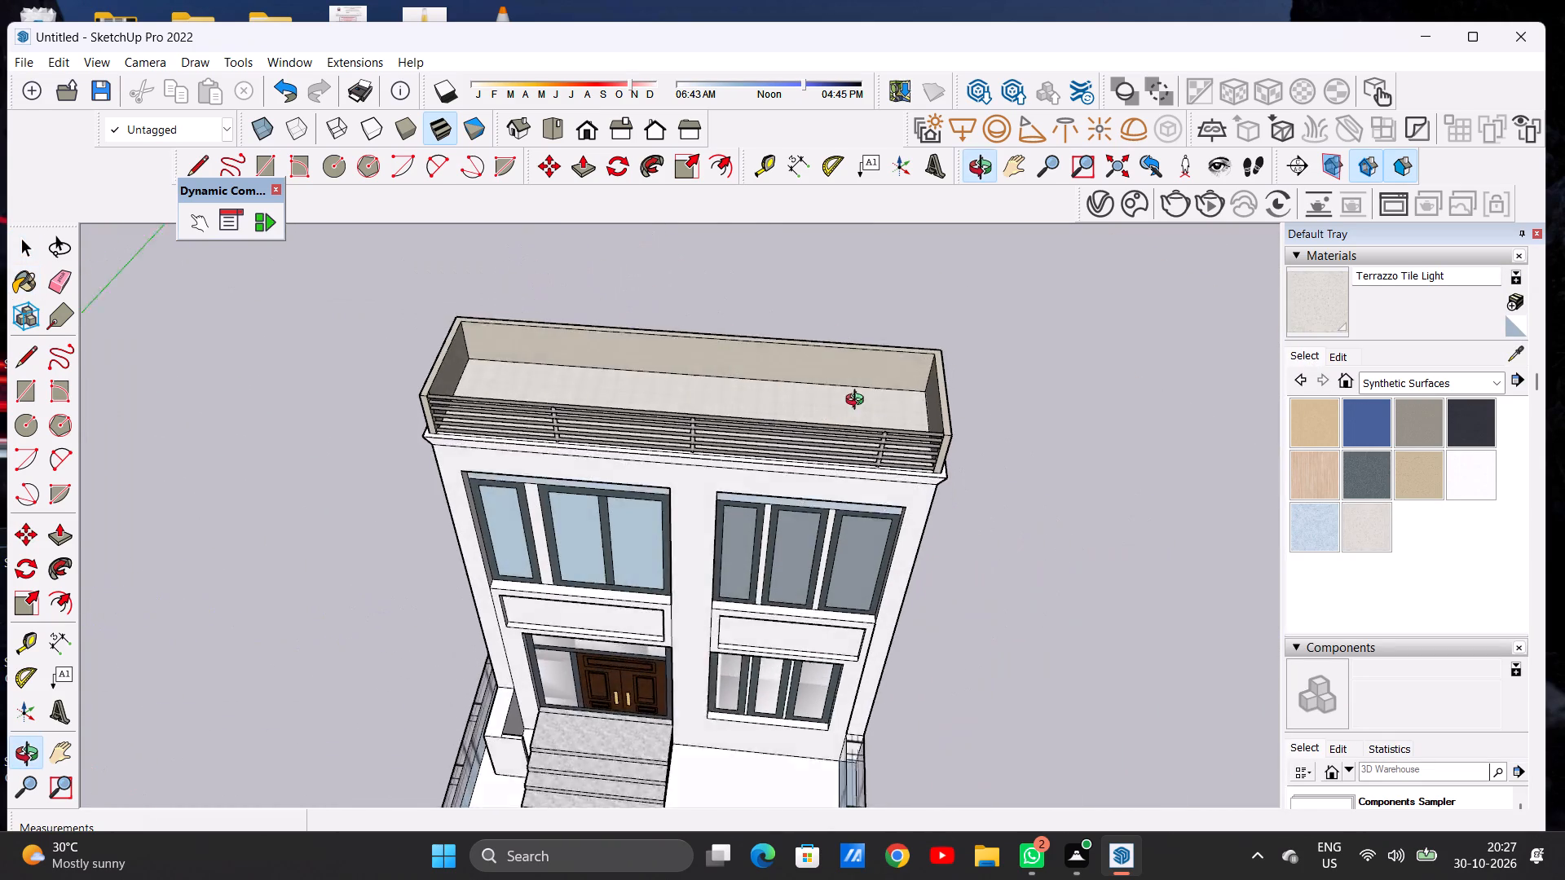
pyautogui.moveTo(858, 402); pyautogui.dragTo(863, 376, button='middle')
pyautogui.moveTo(690, 614); pyautogui.dragTo(714, 464, button='middle')
pyautogui.scroll(-8, 706, 474)
pyautogui.moveTo(700, 583); pyautogui.dragTo(690, 543, button='middle')
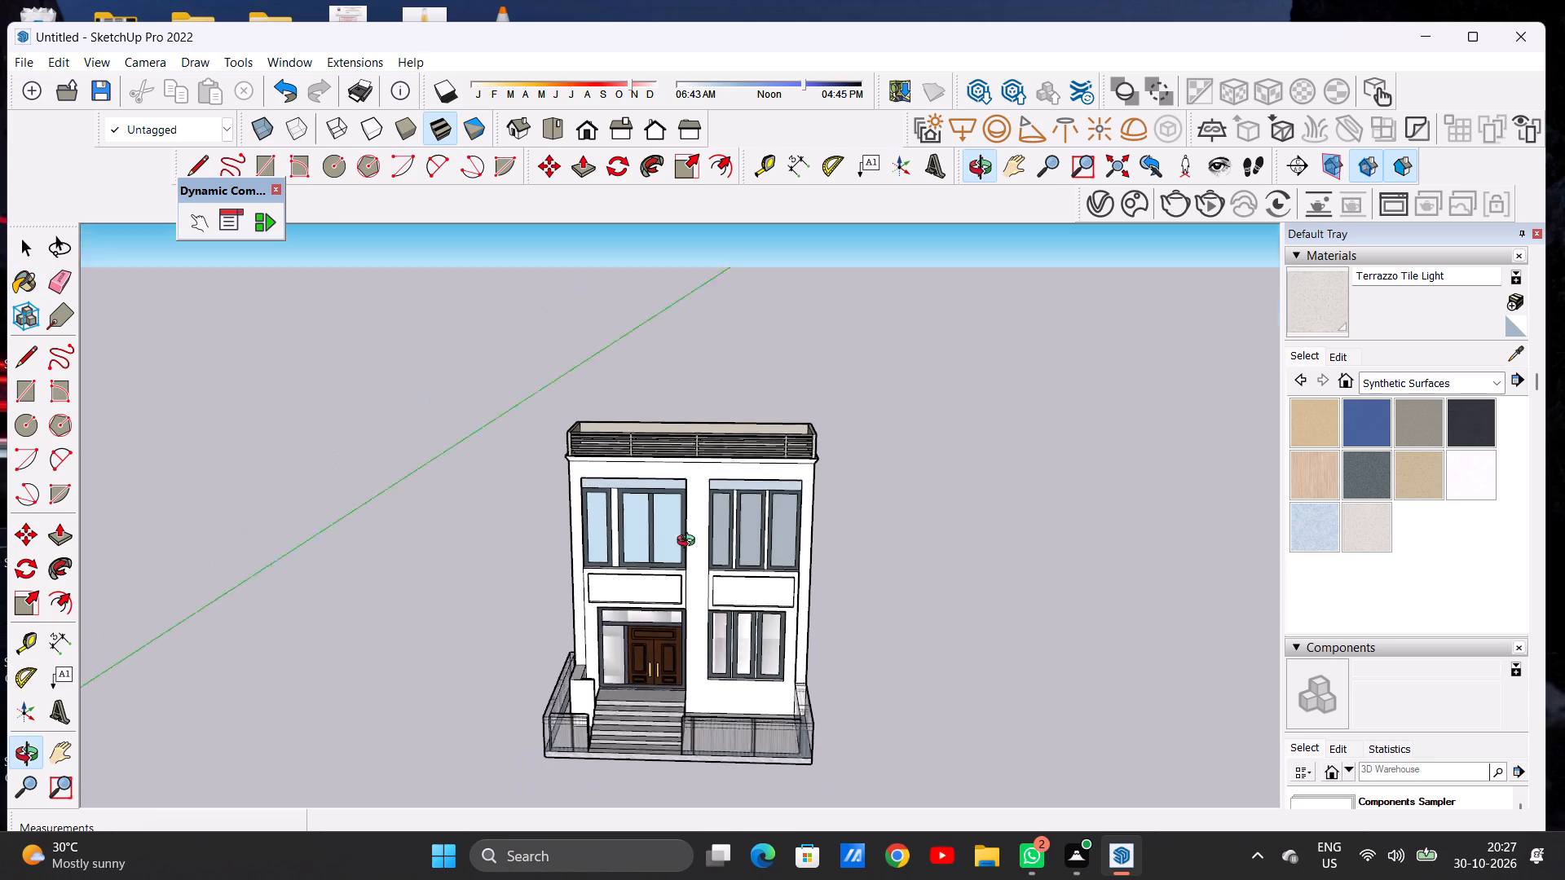
pyautogui.moveTo(690, 543); pyautogui.dragTo(667, 466, button='middle')
pyautogui.scroll(4, 667, 466)
pyautogui.scroll(-1, 667, 466)
pyautogui.scroll(7, 667, 466)
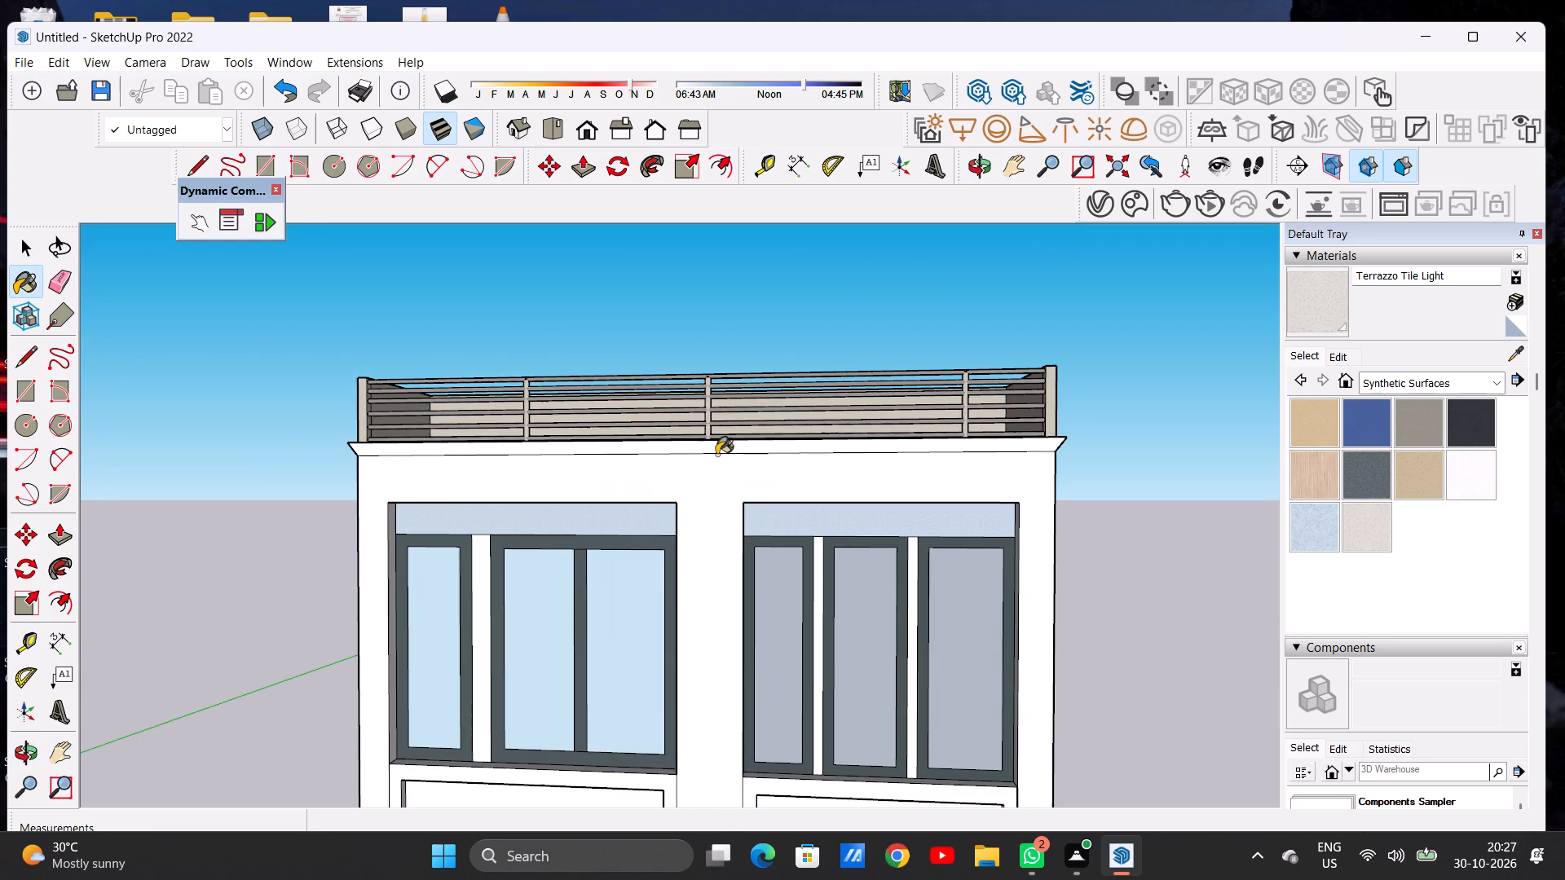
pyautogui.press('space')
pyautogui.scroll(-19, 717, 446)
pyautogui.scroll(14, 712, 583)
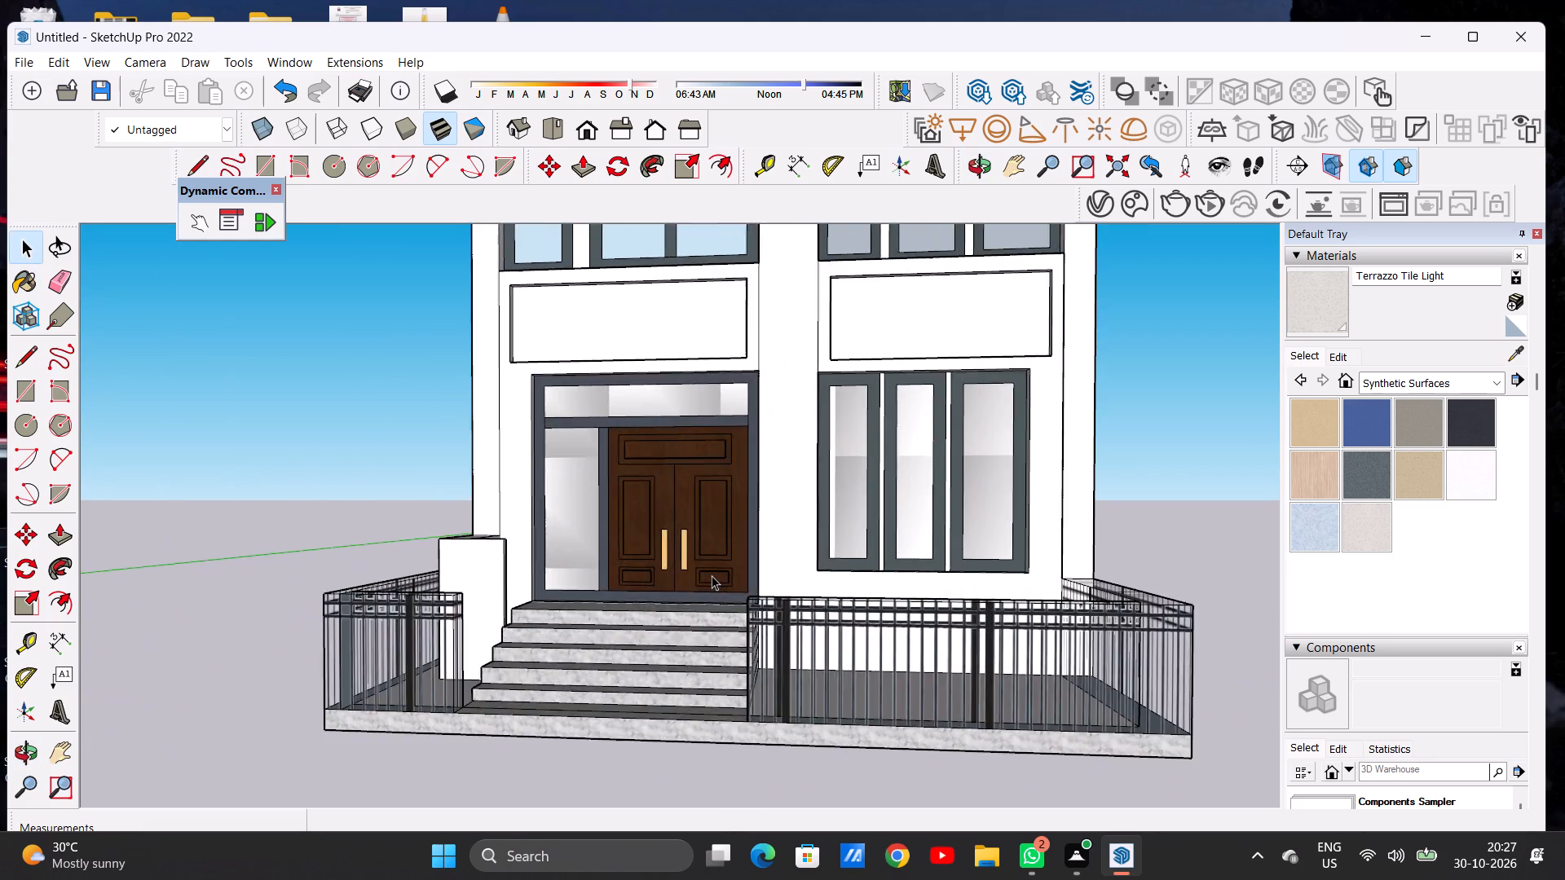
pyautogui.scroll(-12, 709, 583)
pyautogui.moveTo(689, 565); pyautogui.dragTo(709, 627, button='middle')
pyautogui.middleClick(709, 627)
pyautogui.scroll(4, 742, 383)
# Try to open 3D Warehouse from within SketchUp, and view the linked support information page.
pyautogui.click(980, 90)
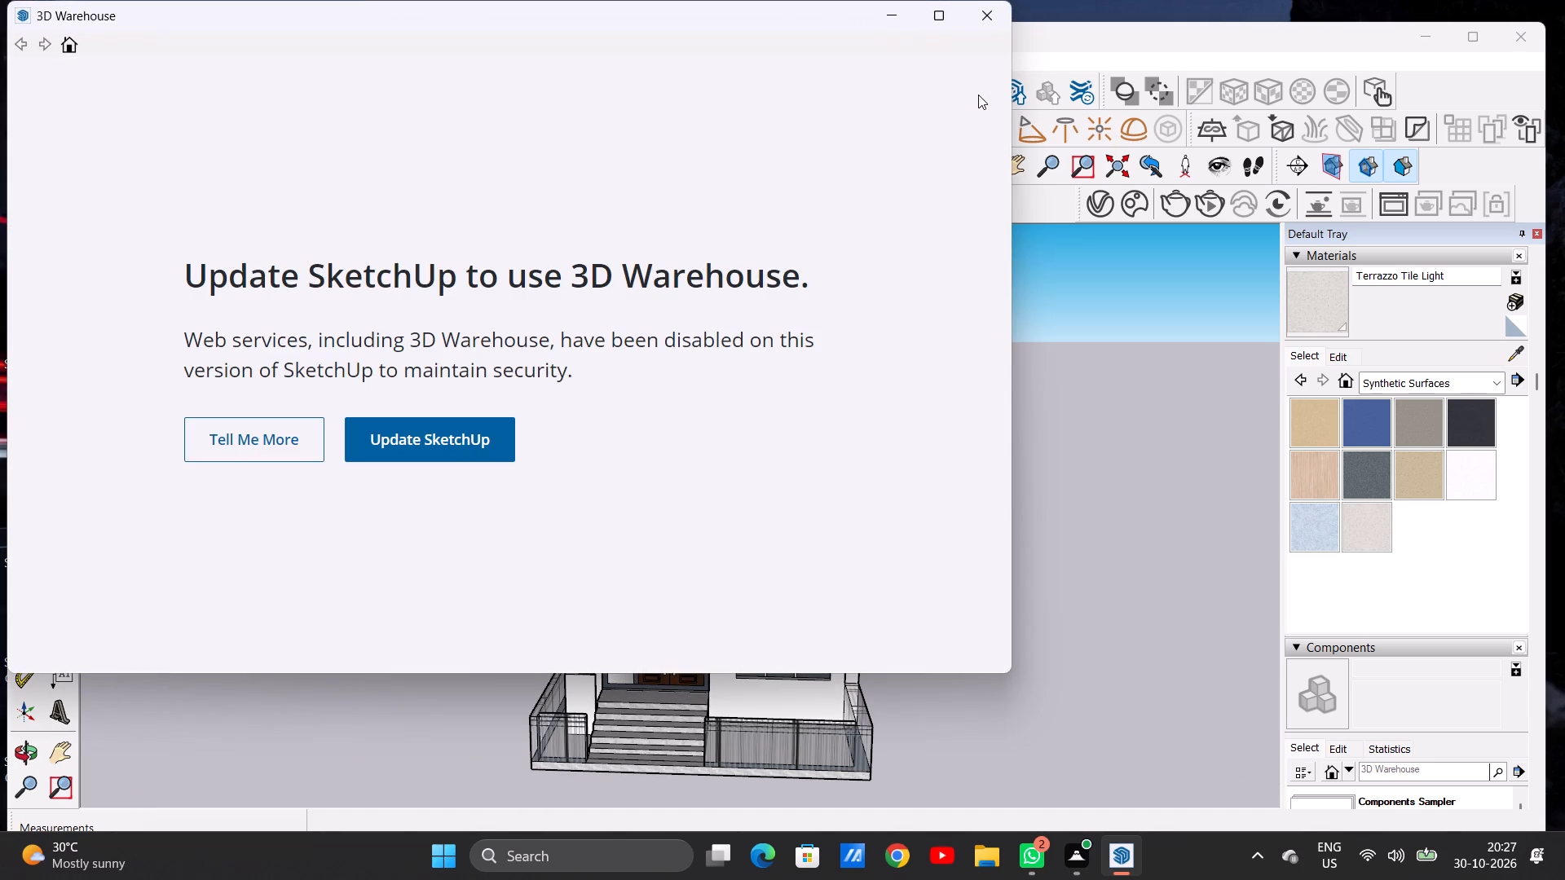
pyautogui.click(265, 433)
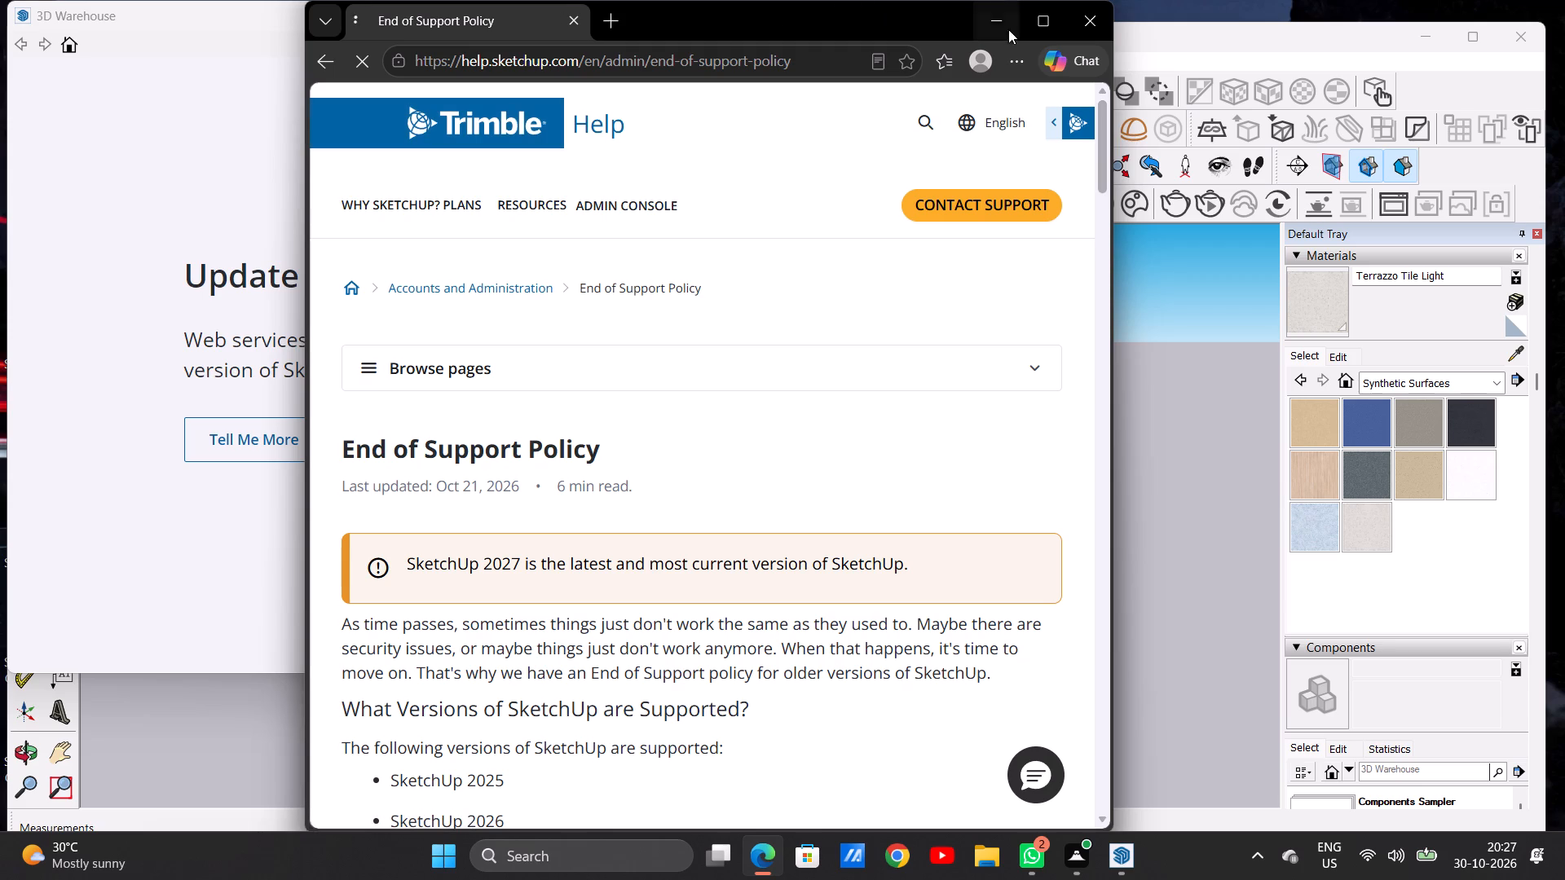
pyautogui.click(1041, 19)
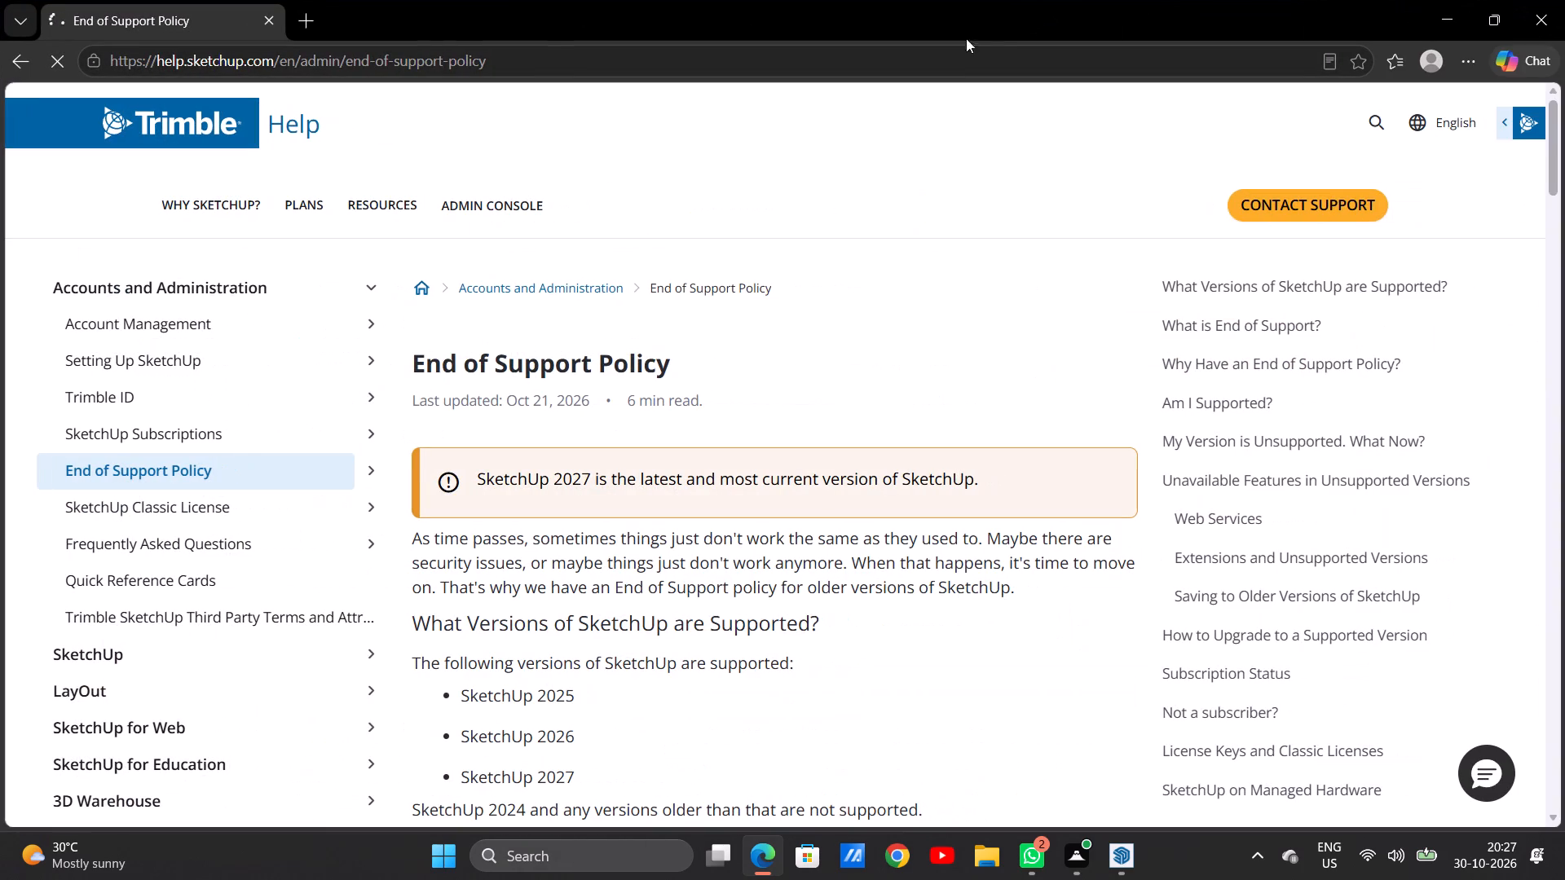
# In Microsoft Edge, search the web for 3d warehouse sketchup and open the 3D Warehouse site.
pyautogui.click(29, 62)
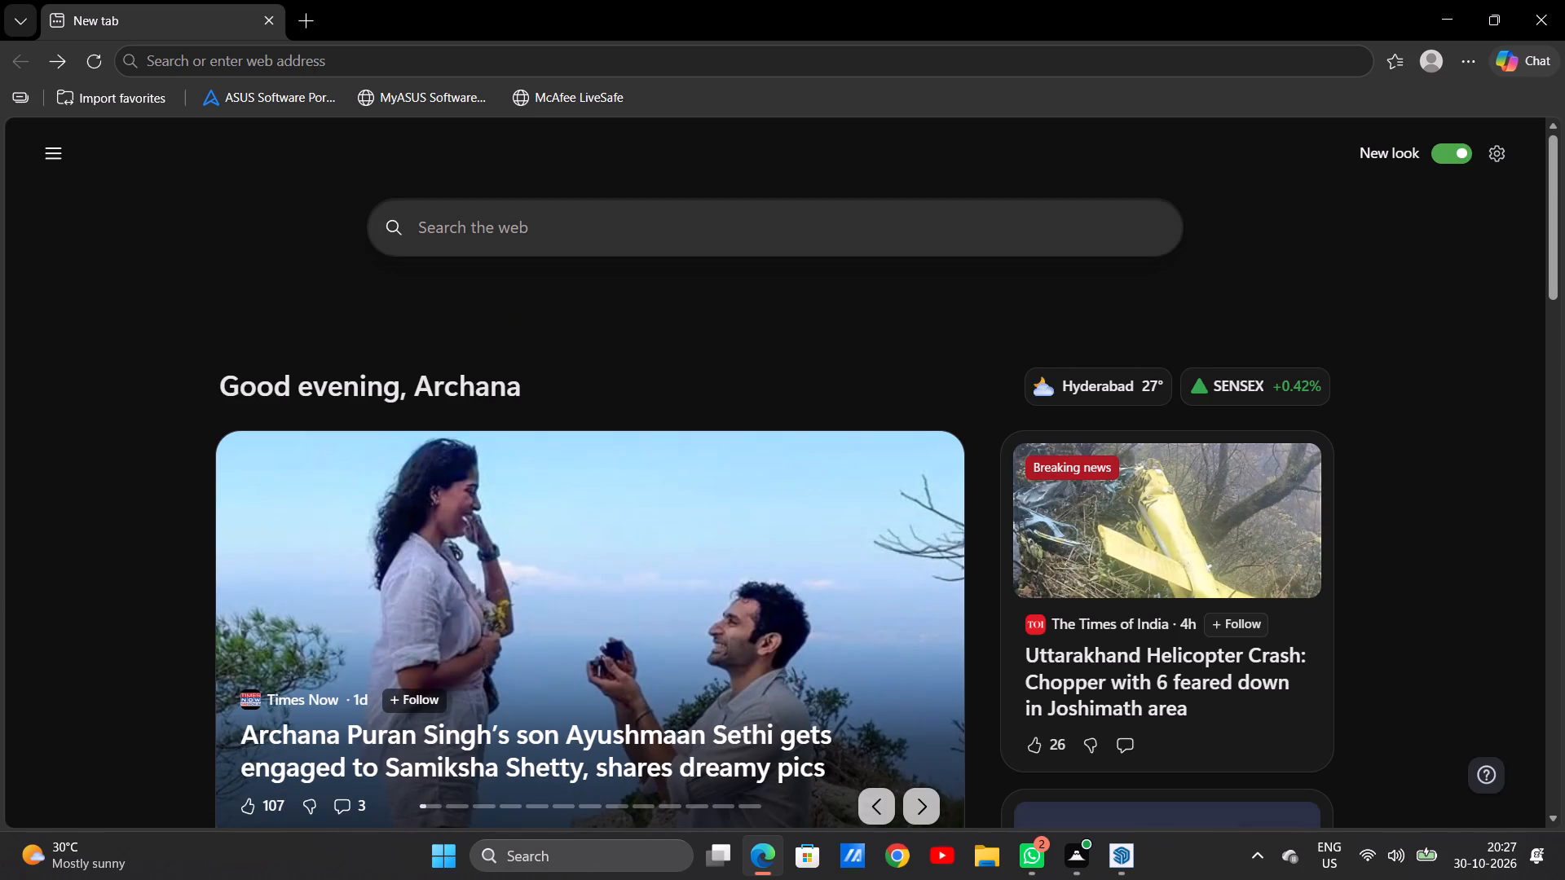
pyautogui.click(472, 237)
pyautogui.click(433, 283)
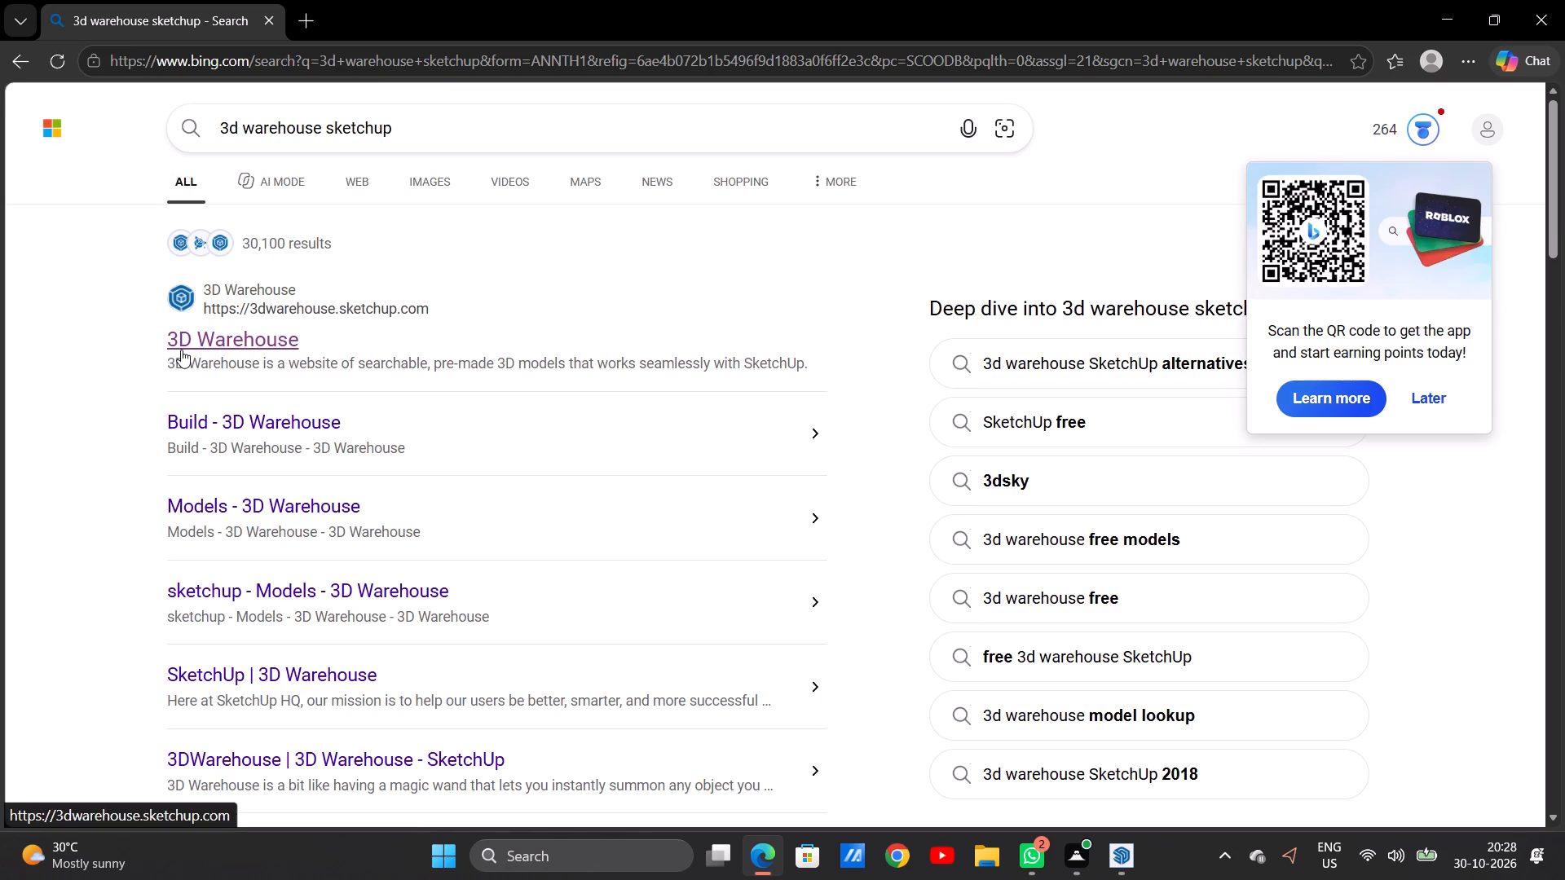
pyautogui.click(181, 350)
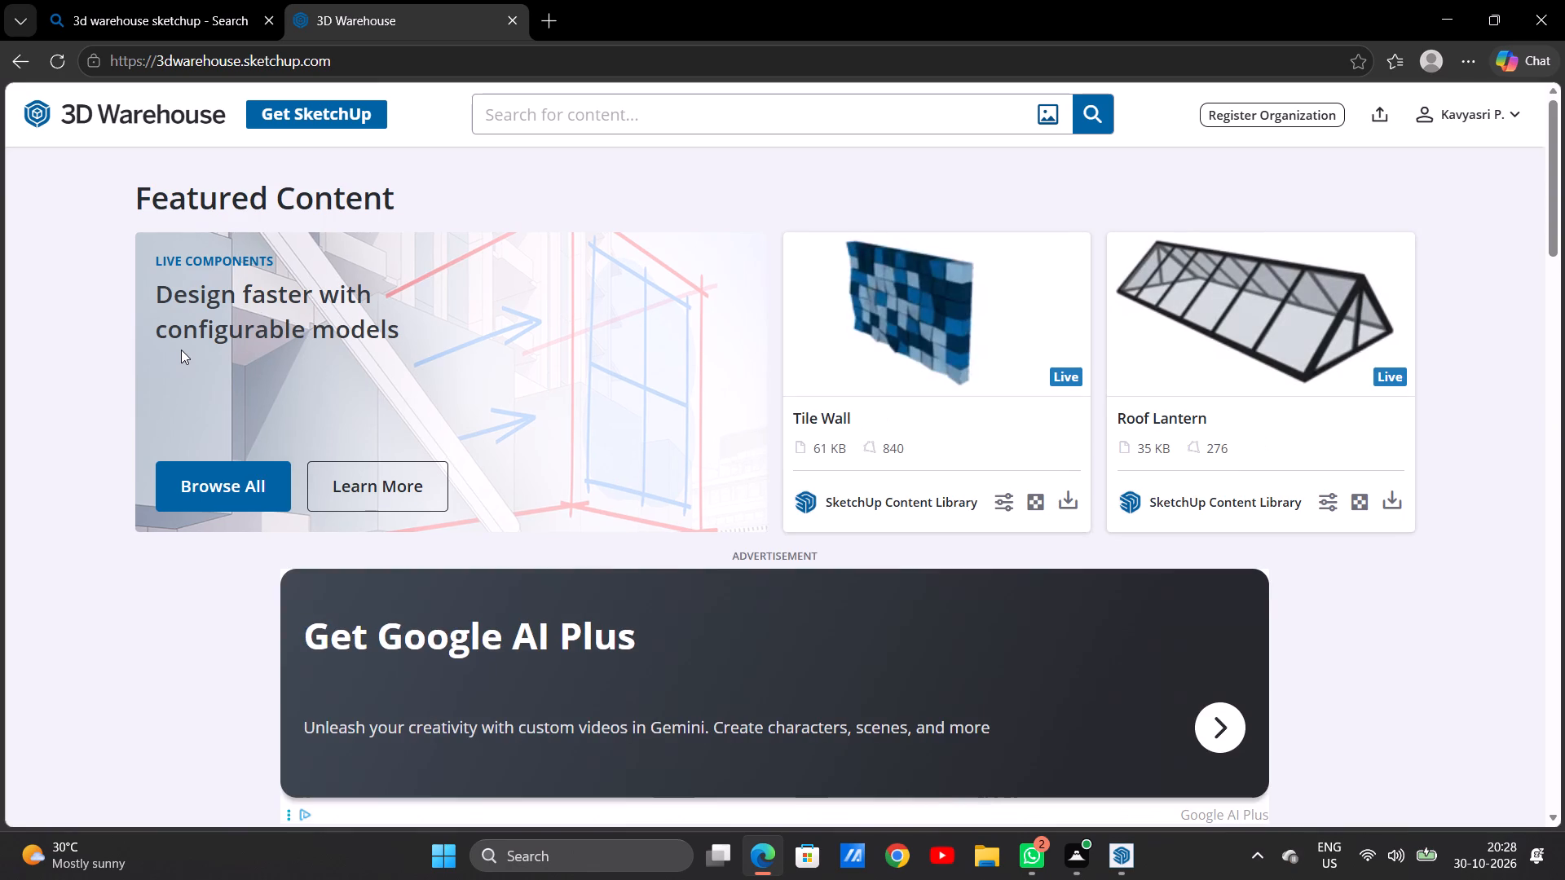
# Search 3D Warehouse for SMALL TREES.
pyautogui.click(522, 120)
pyautogui.press('t')
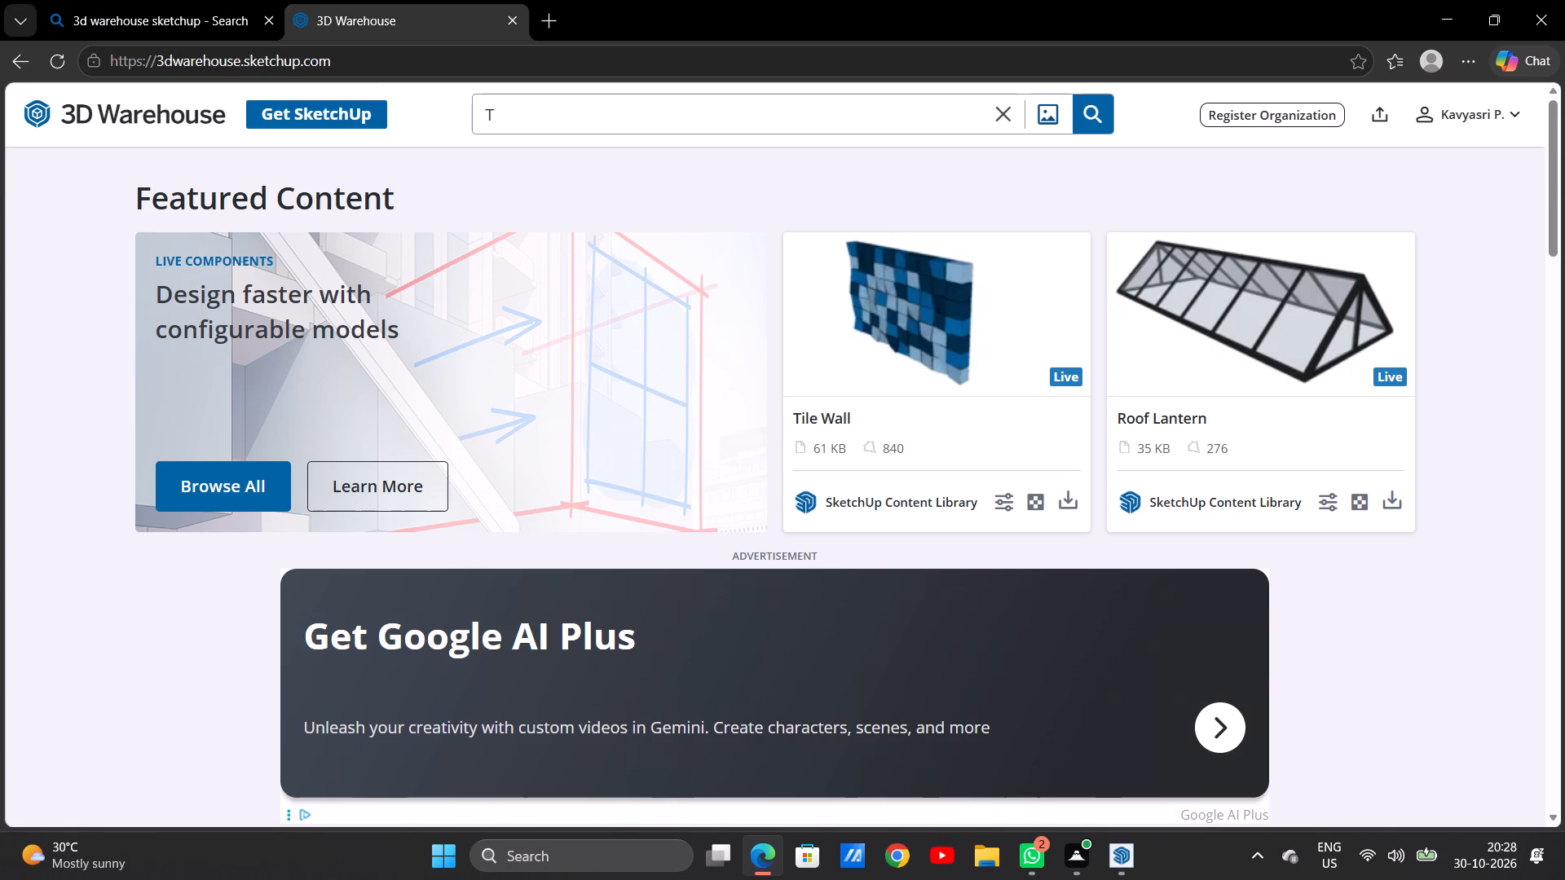
pyautogui.press('BackSpace')
pyautogui.write('SMALL TREES')
pyautogui.click(1087, 116)
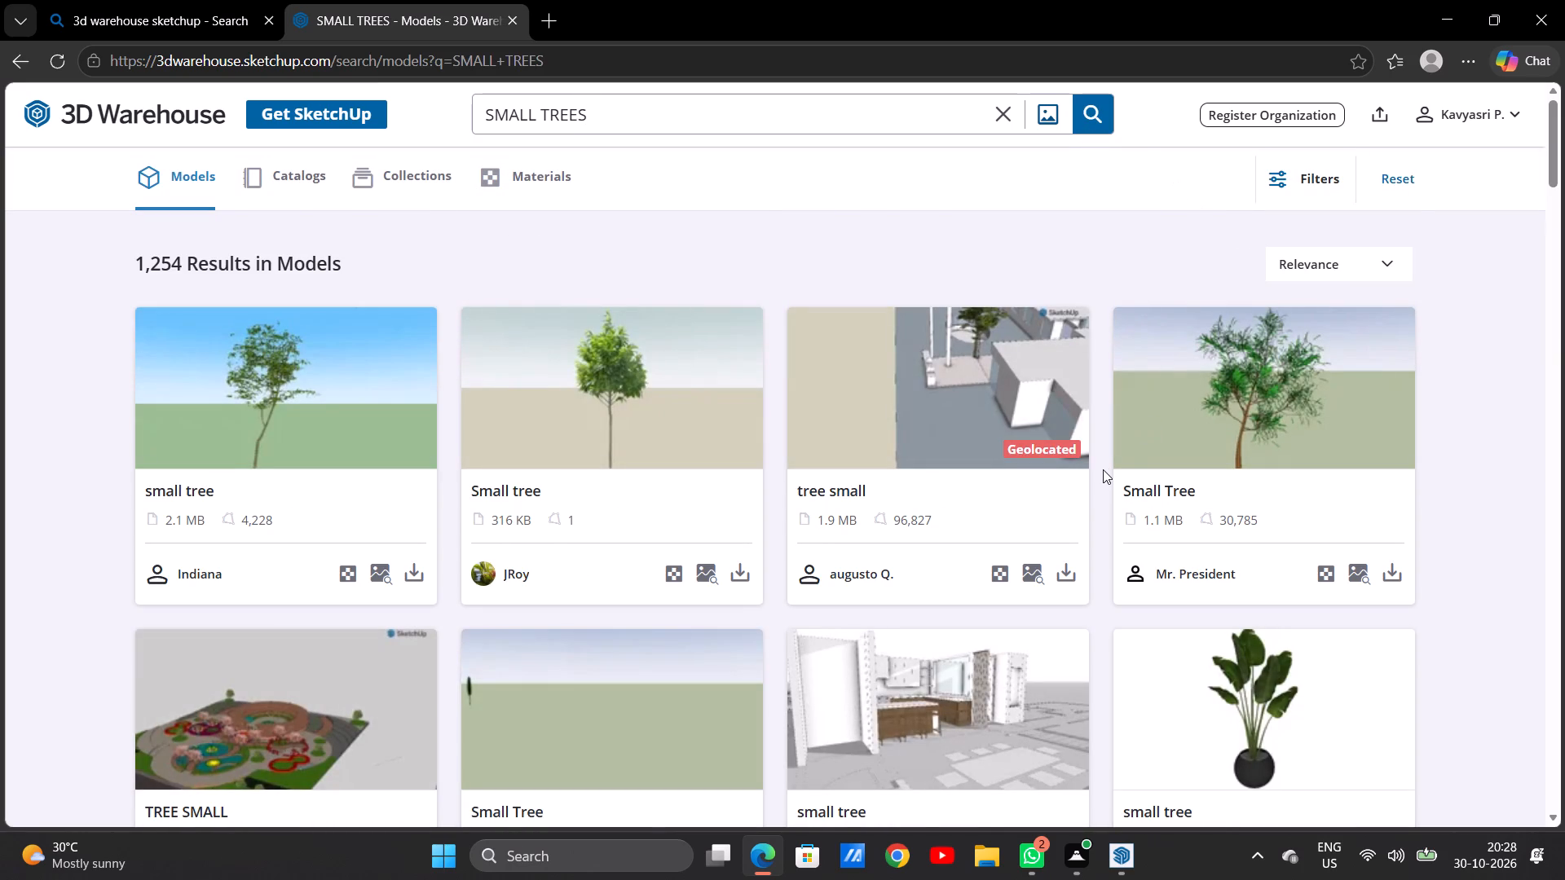
# Download the "small leafy tree" model from the search results as a SketchUp file.
pyautogui.scroll(-3, 1103, 469)
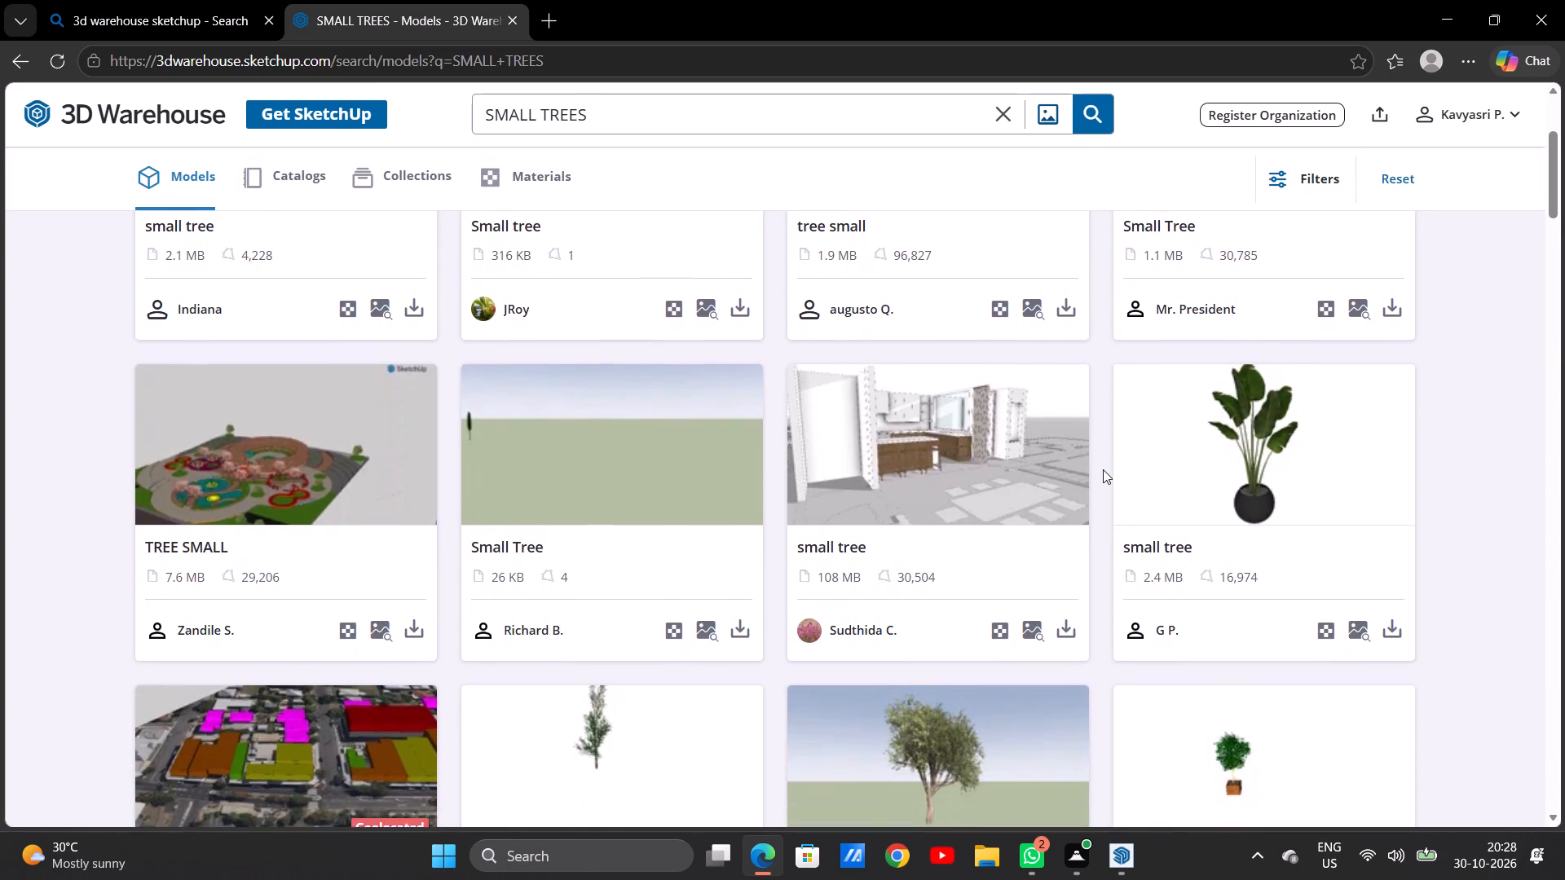
pyautogui.scroll(-5, 1103, 469)
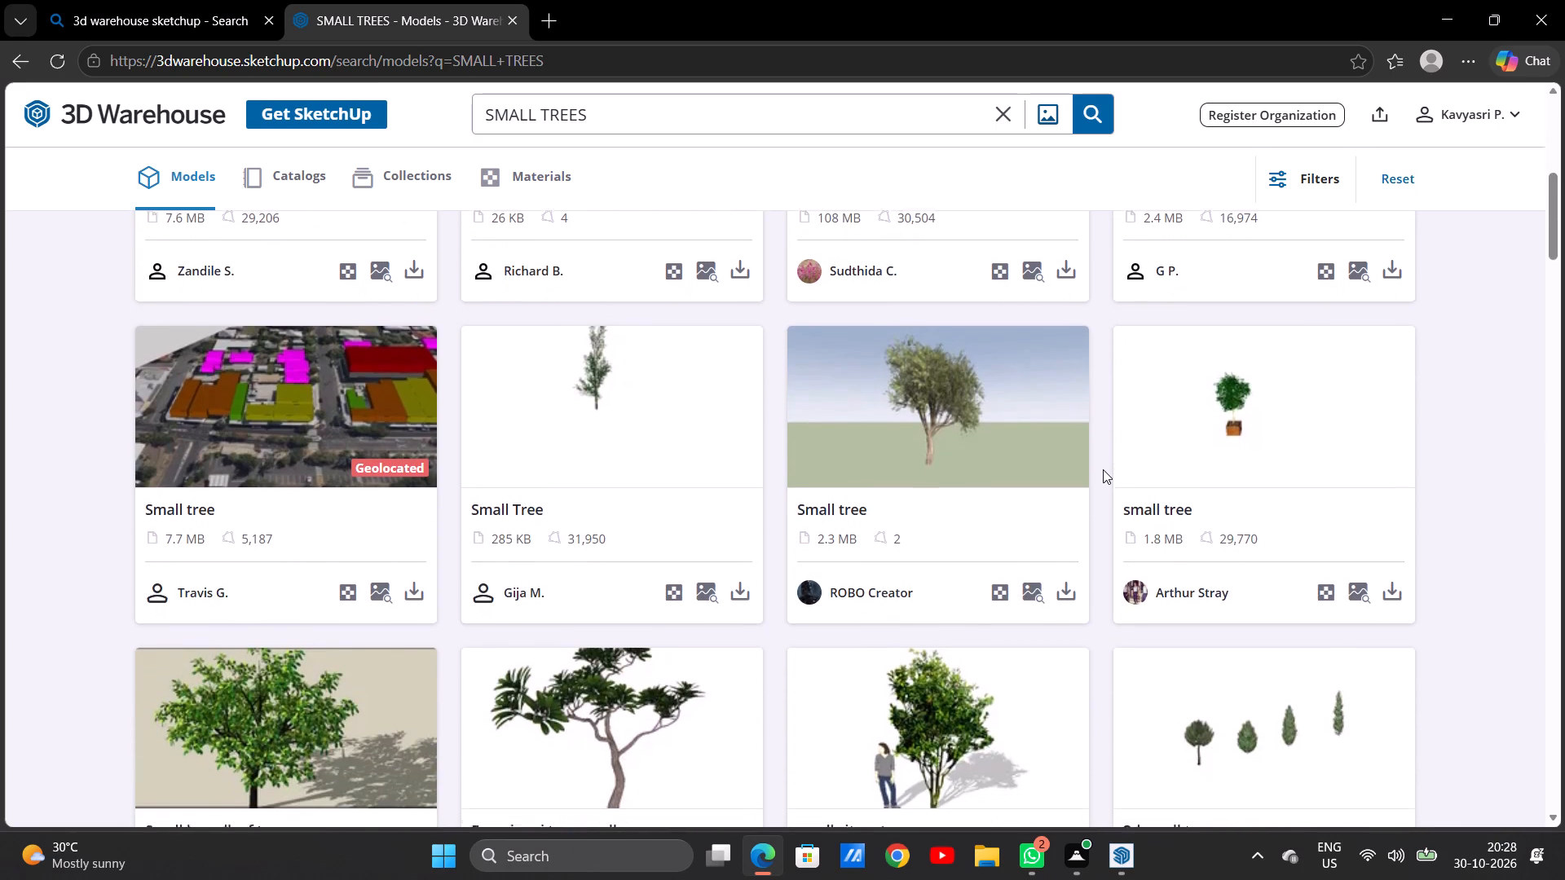
pyautogui.scroll(-4, 1103, 469)
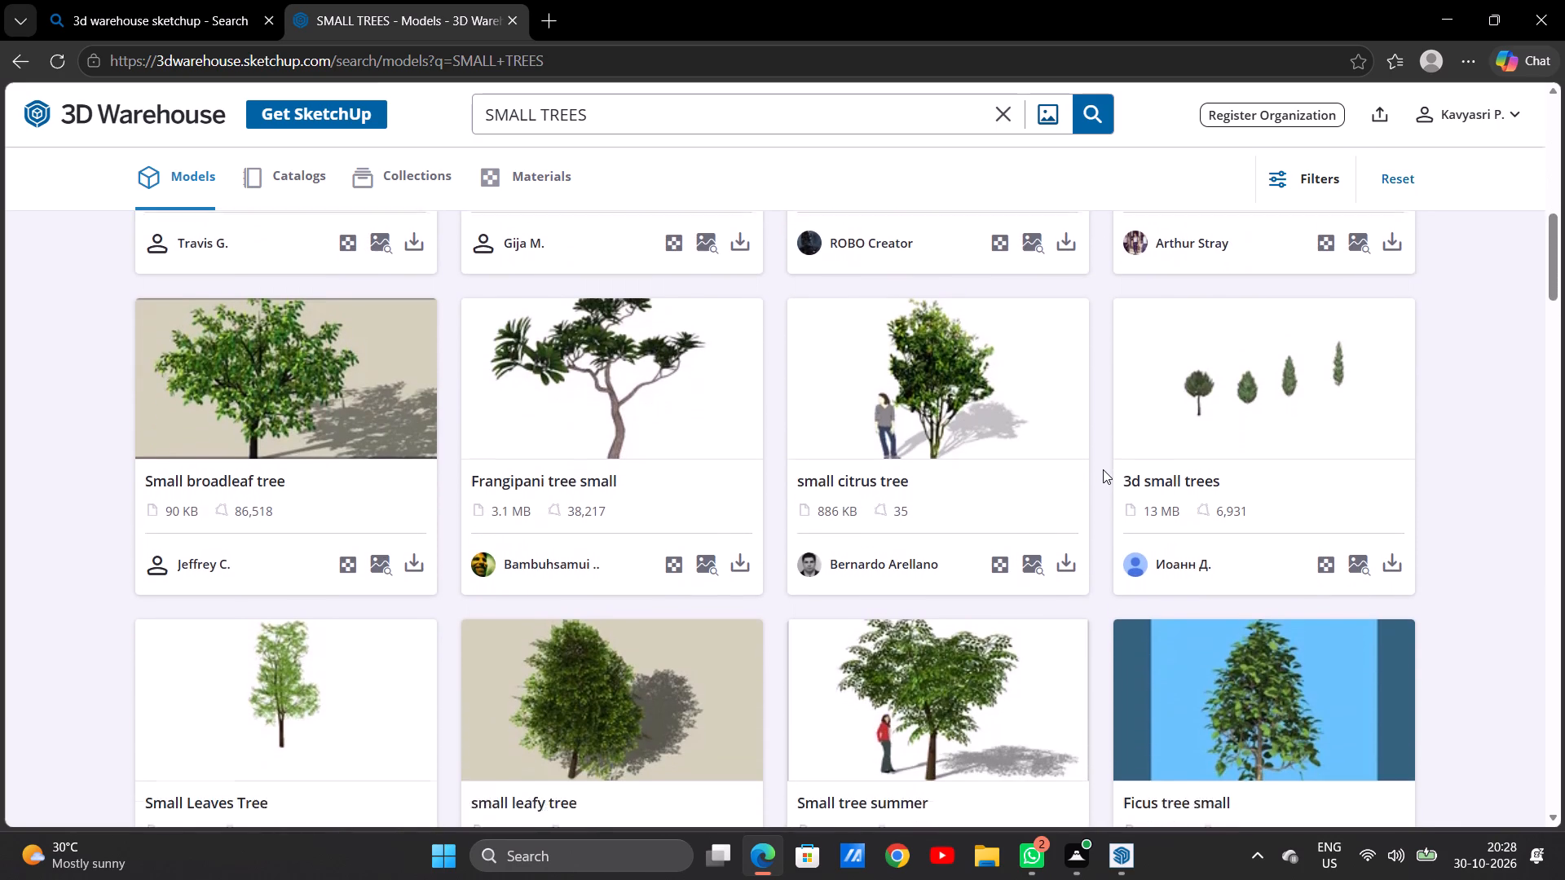
pyautogui.scroll(-1, 1103, 469)
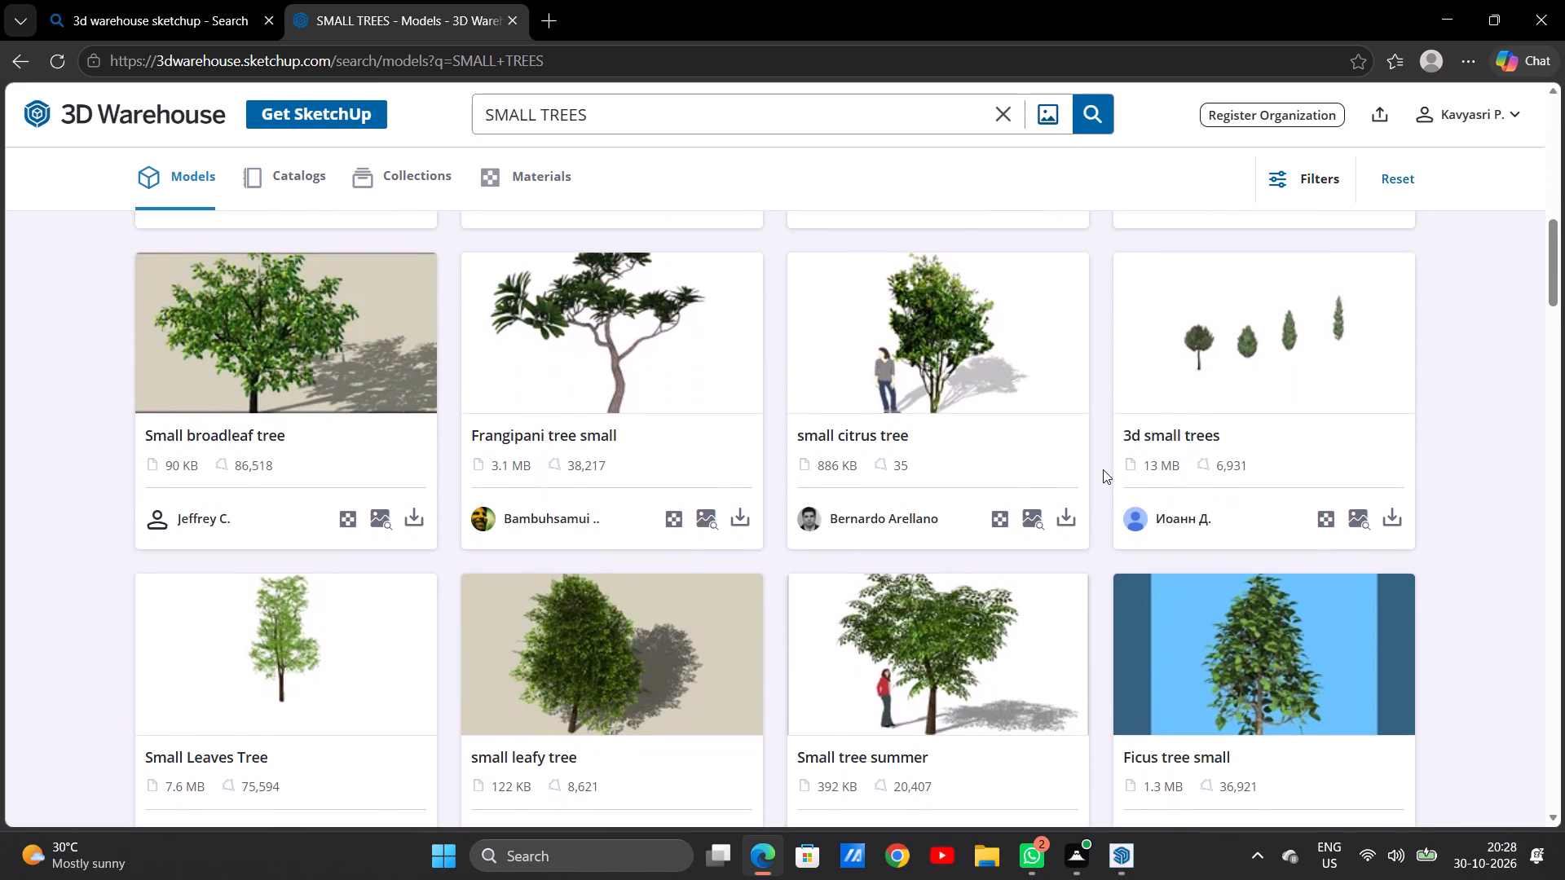
pyautogui.scroll(-1, 1103, 469)
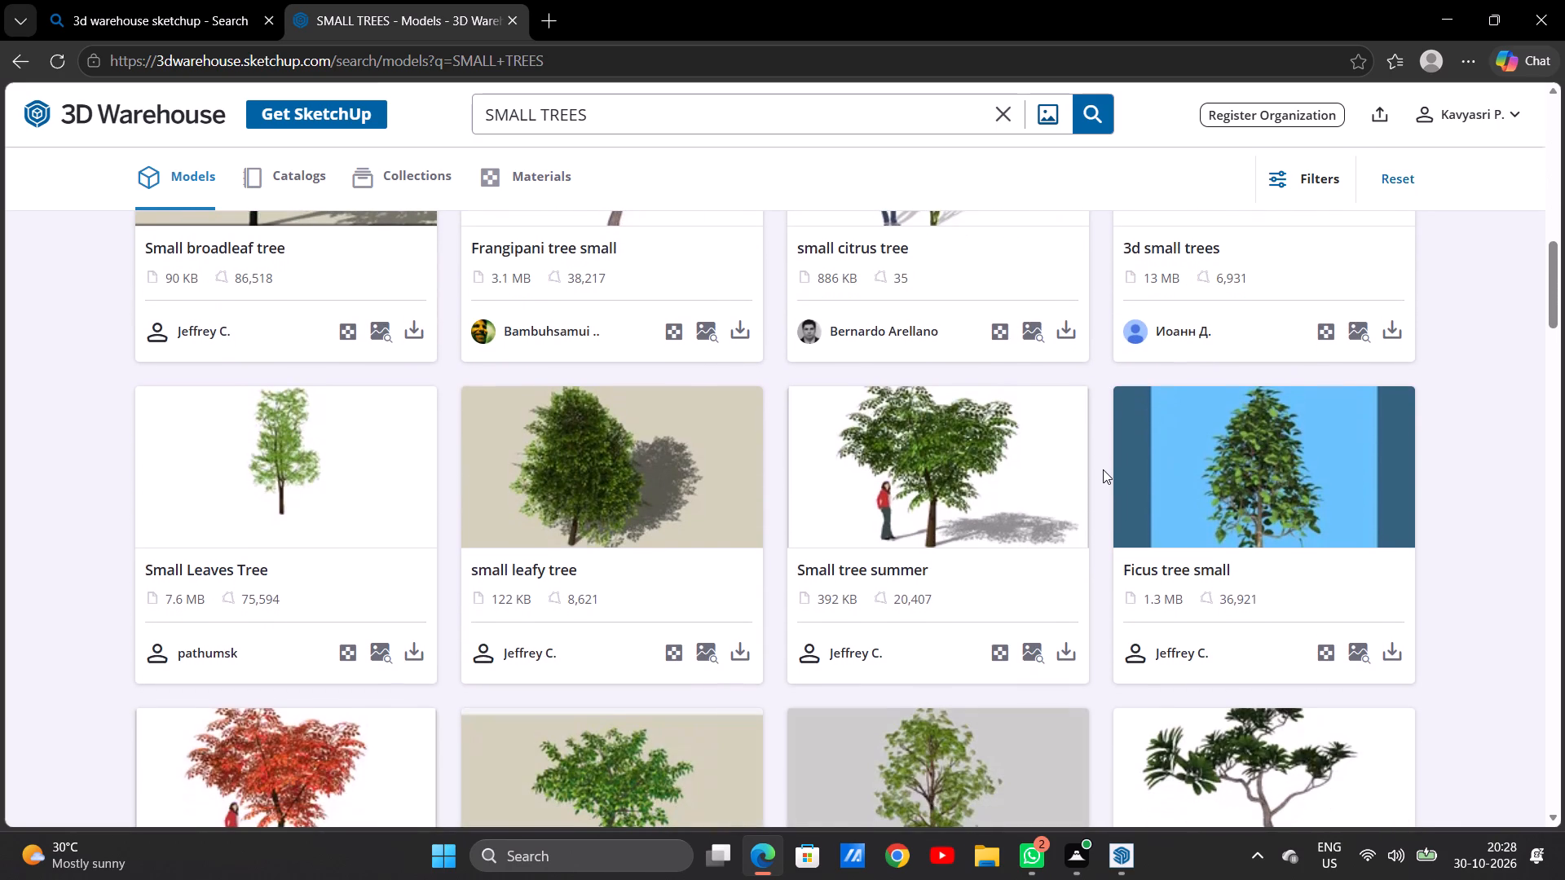
pyautogui.scroll(-1, 1103, 469)
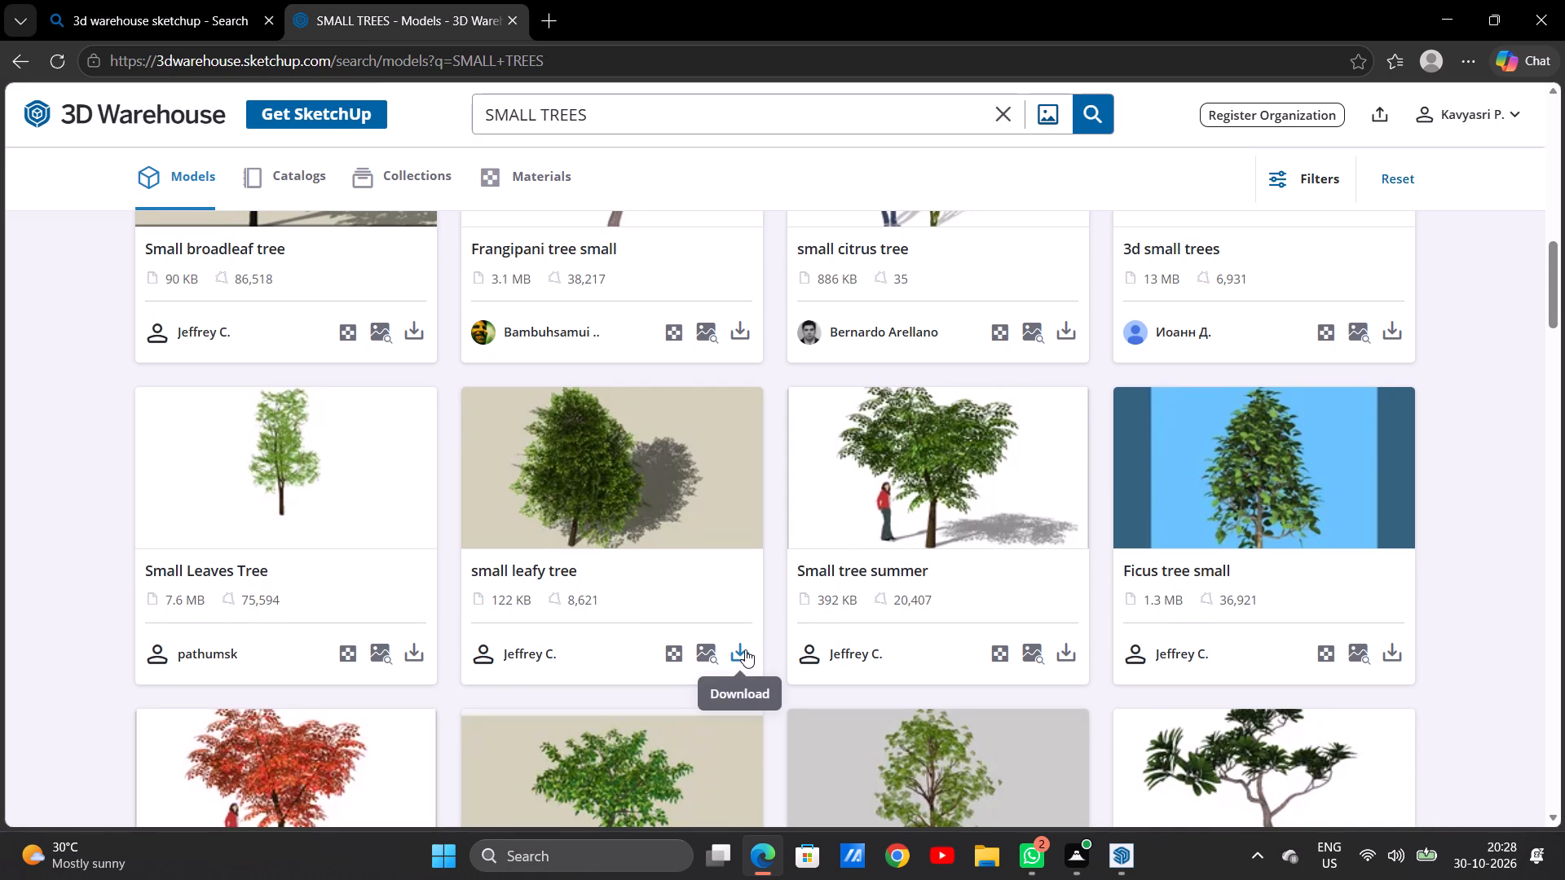
pyautogui.click(743, 653)
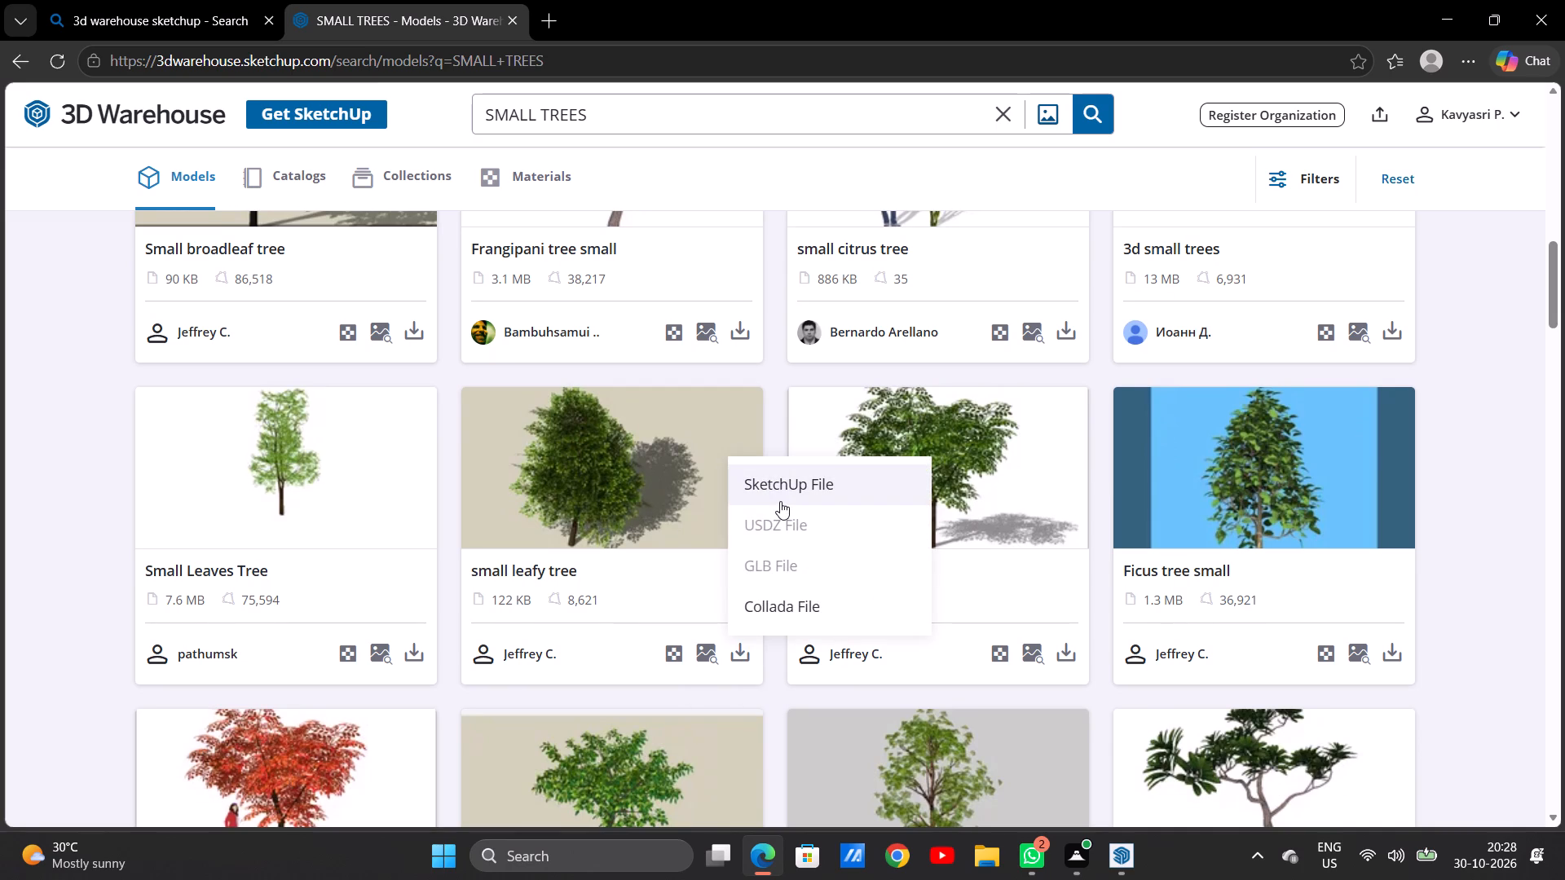
pyautogui.click(782, 484)
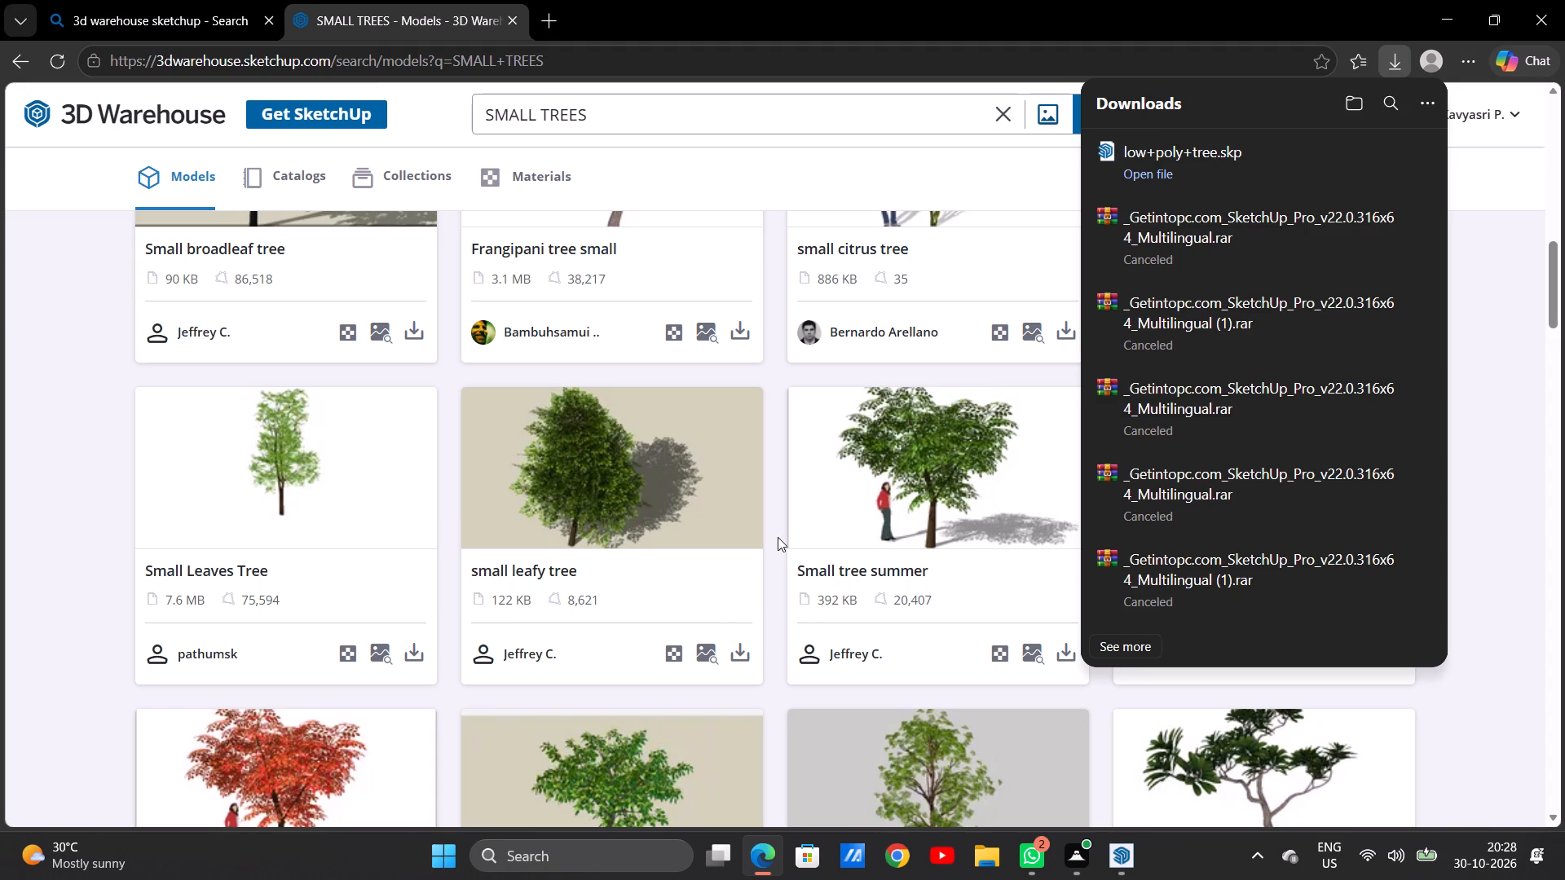
# Download the "Small Tree Planter" model from the search results as a SketchUp file.
pyautogui.scroll(-1, 778, 537)
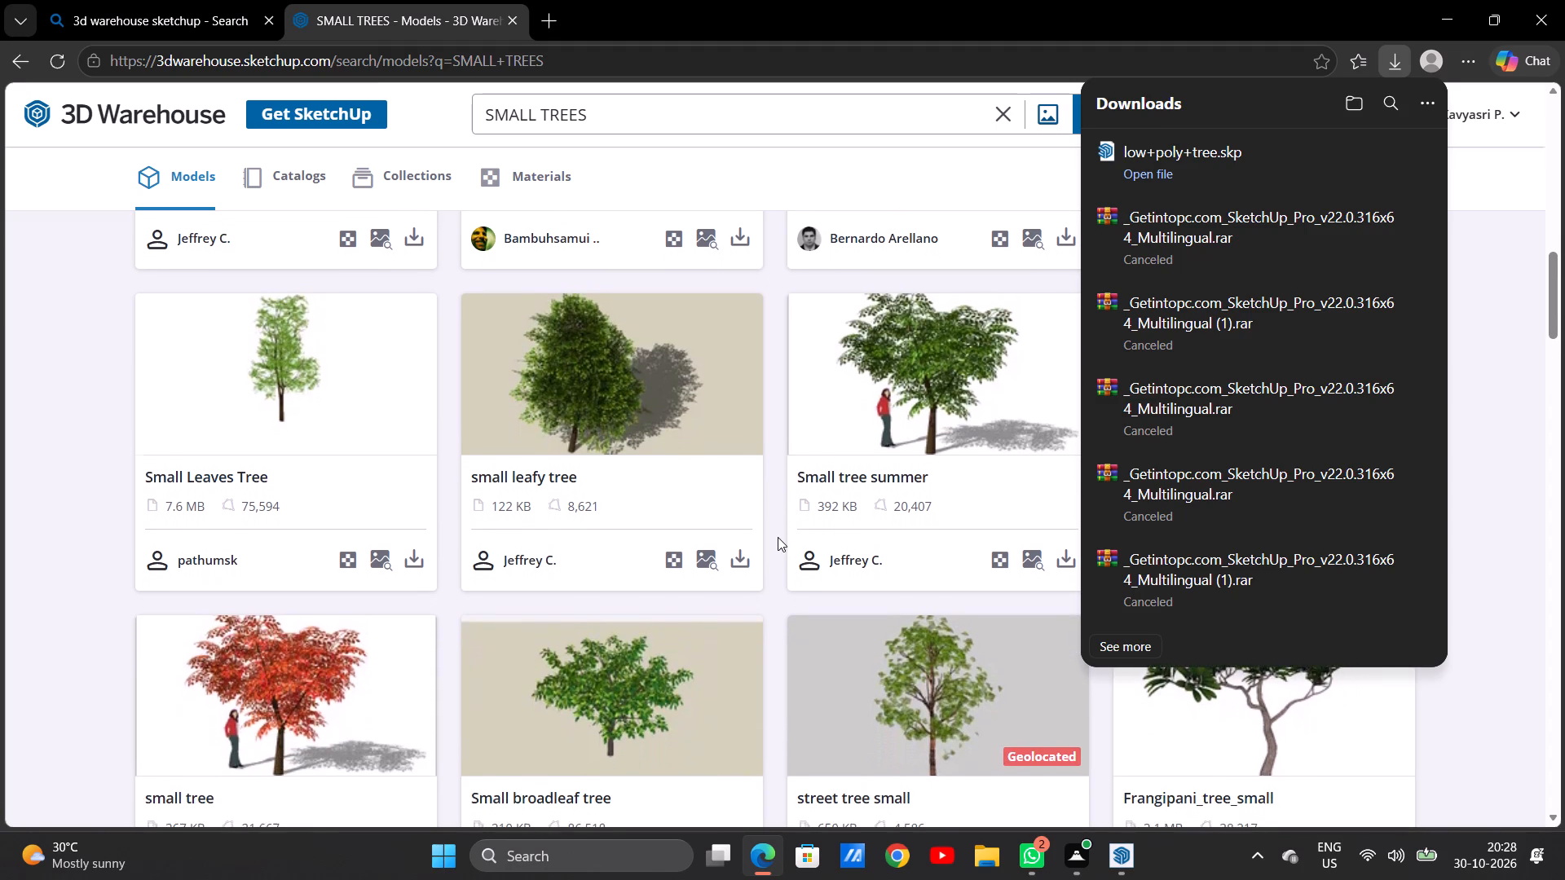
pyautogui.scroll(-1, 778, 537)
pyautogui.hscroll(-1, 778, 537)
pyautogui.scroll(-2, 778, 537)
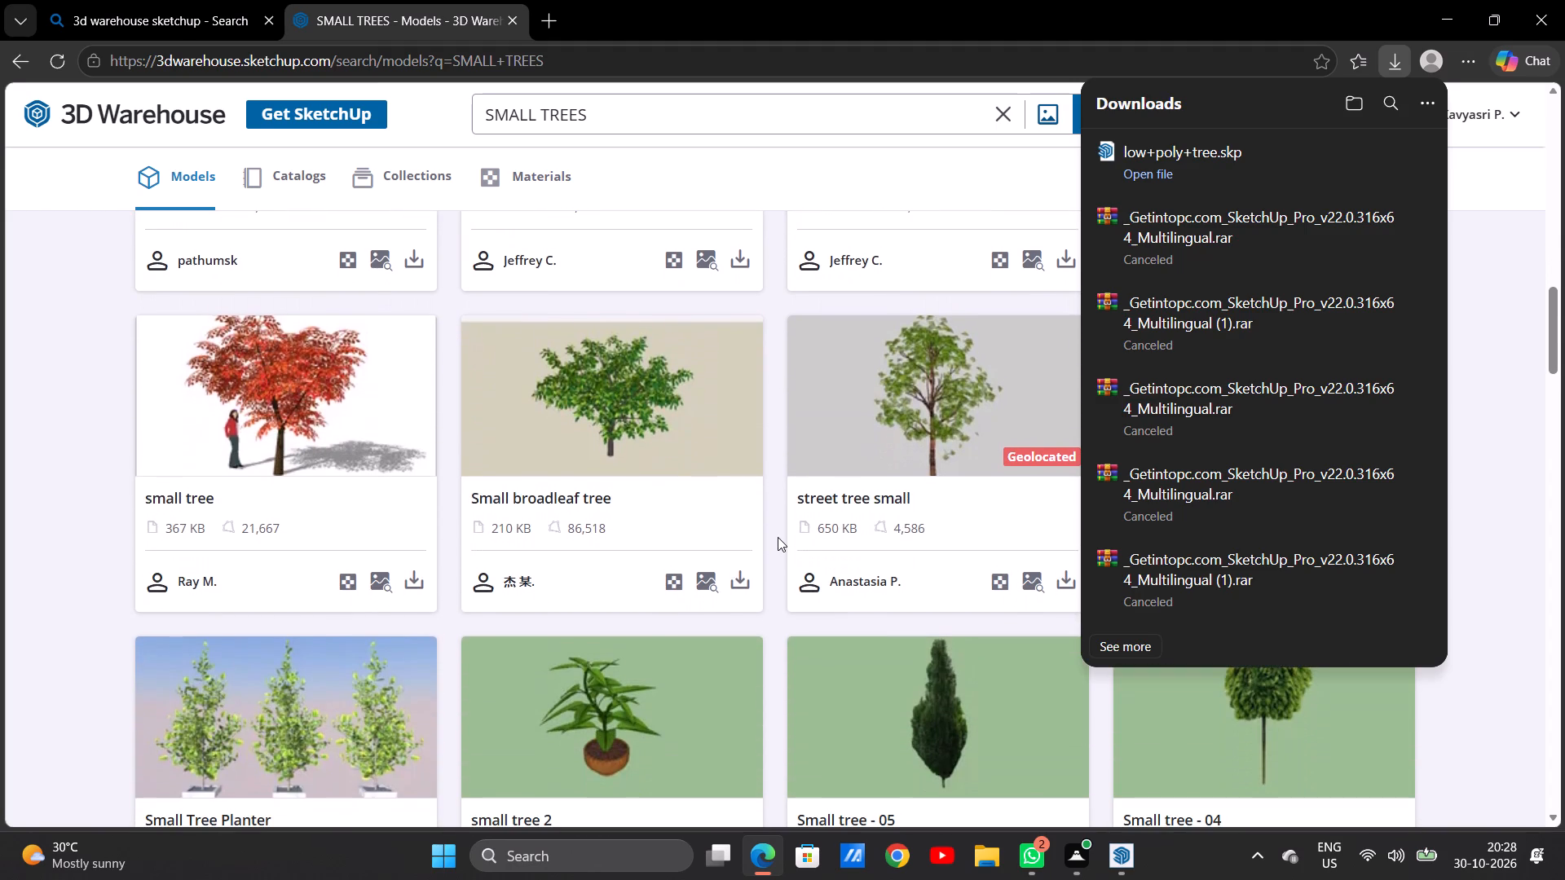
pyautogui.scroll(-2, 778, 537)
pyautogui.scroll(1, 778, 537)
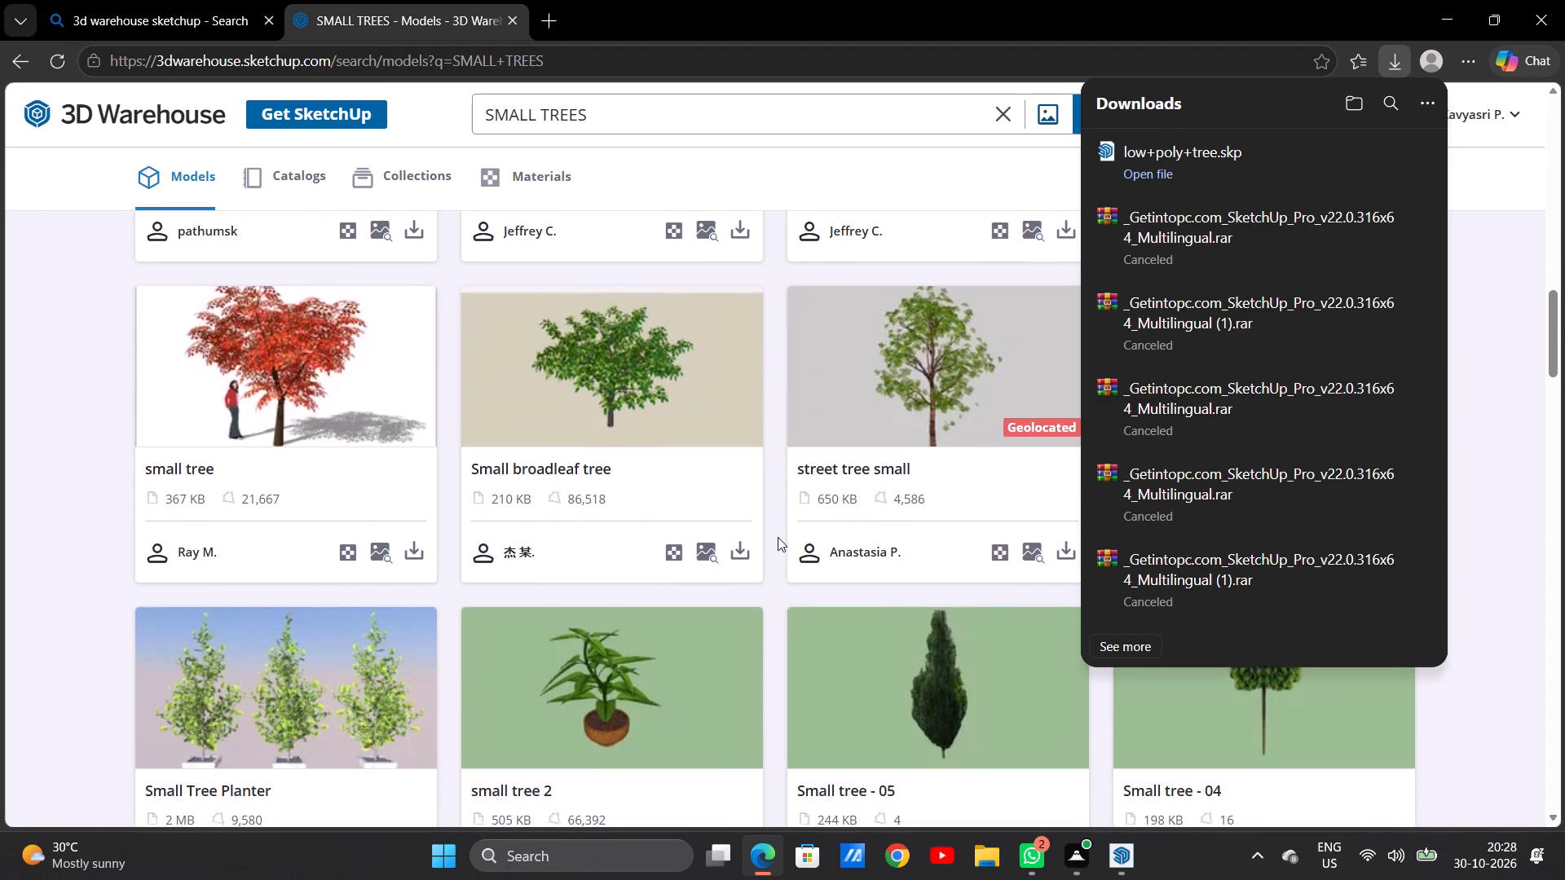
pyautogui.scroll(1, 778, 537)
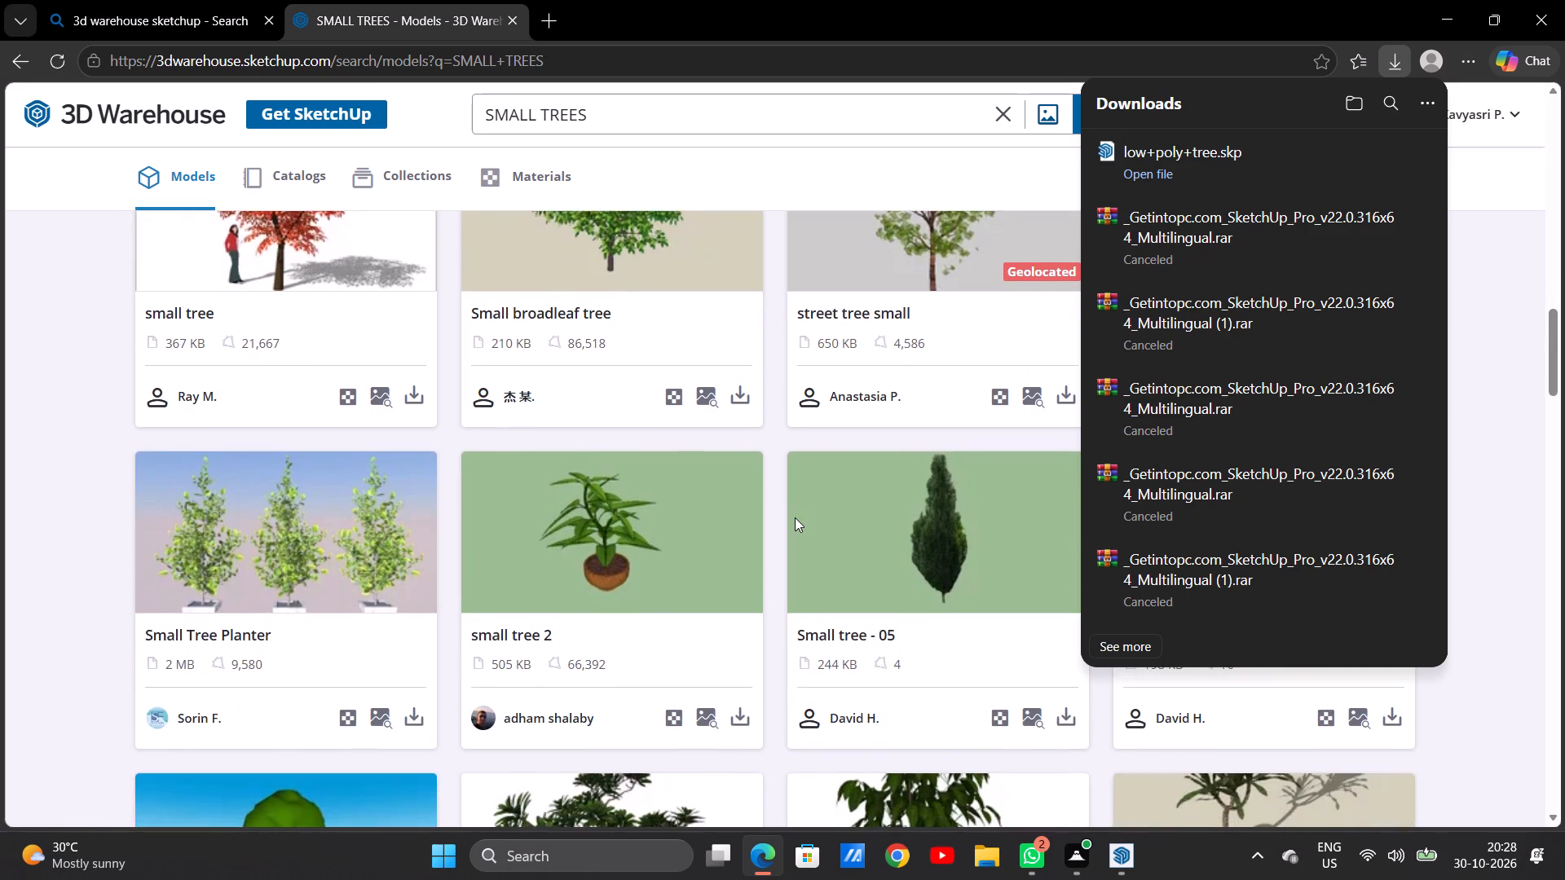
pyautogui.scroll(-2, 766, 530)
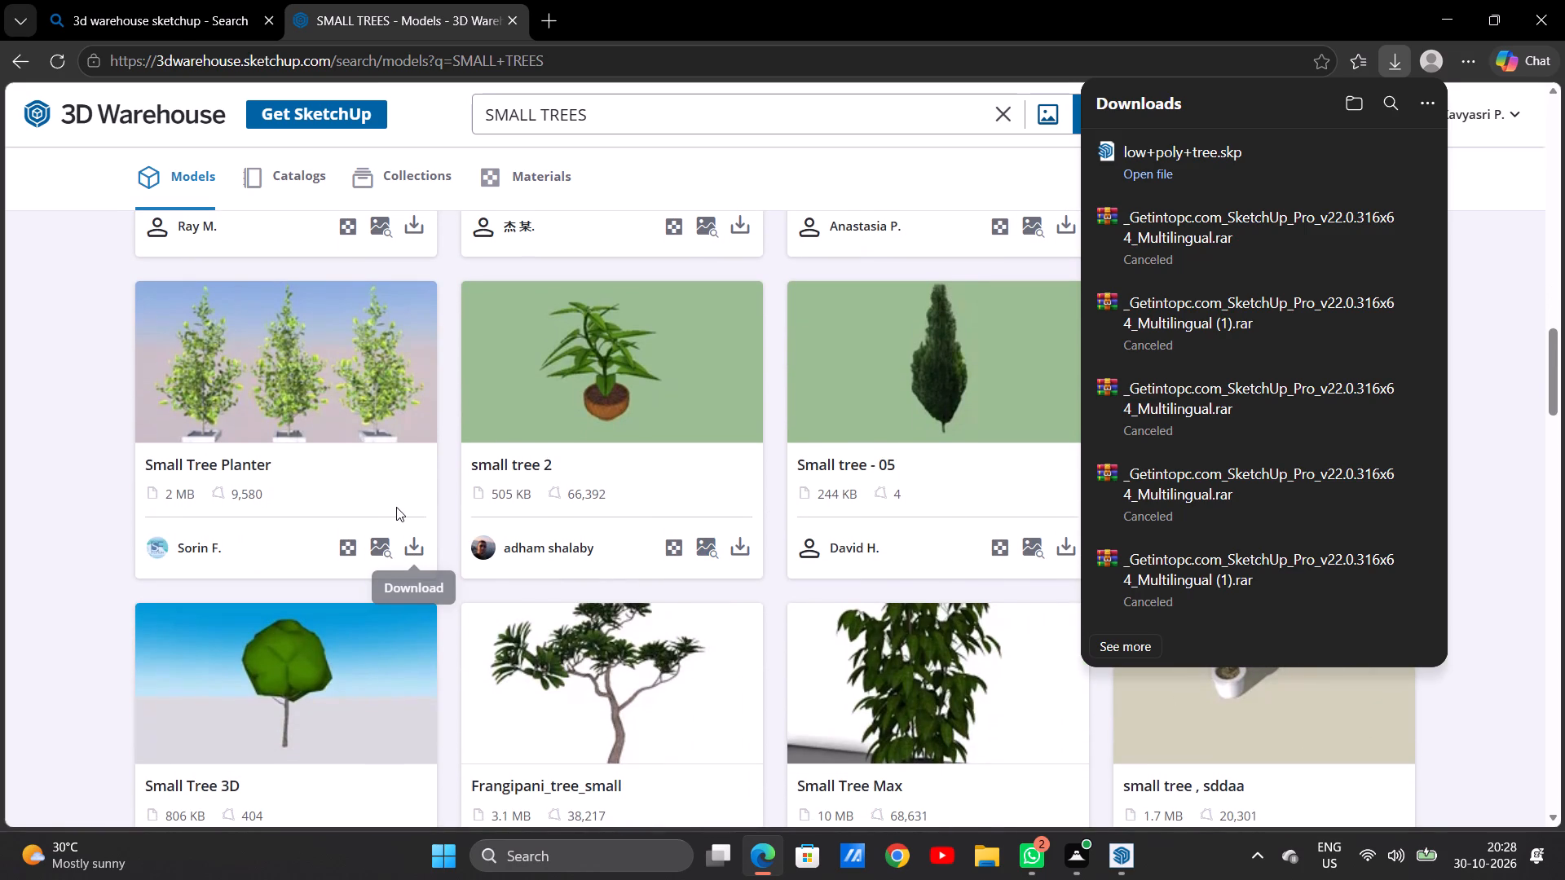
pyautogui.click(412, 547)
pyautogui.click(414, 592)
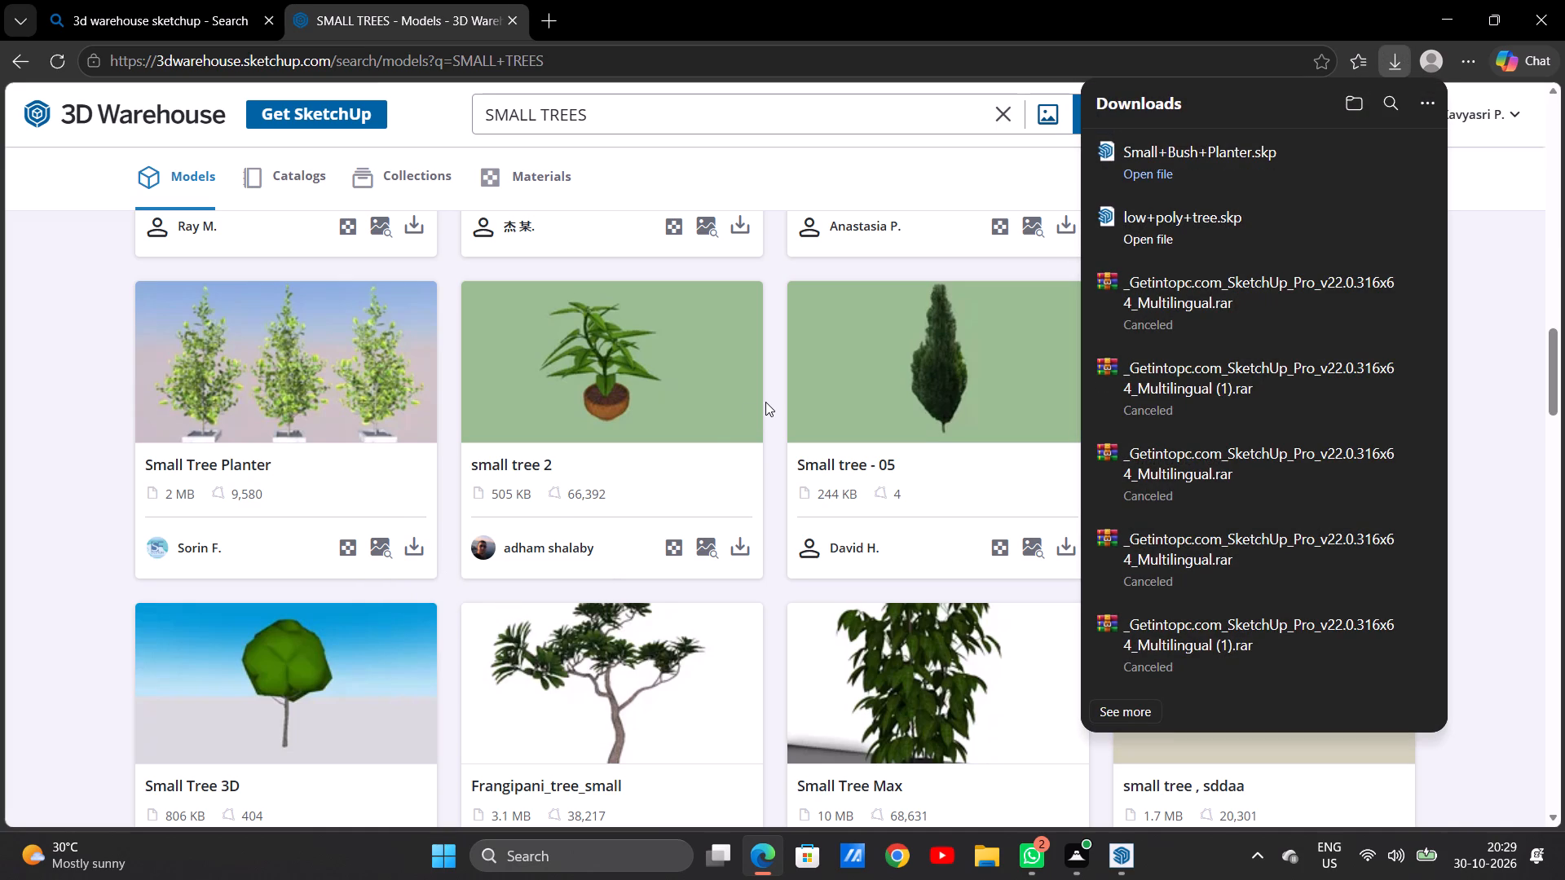
# Dismiss the downloads list and look through the remaining SMALL TREES results for another tree model suited to the house.
pyautogui.scroll(-1, 765, 402)
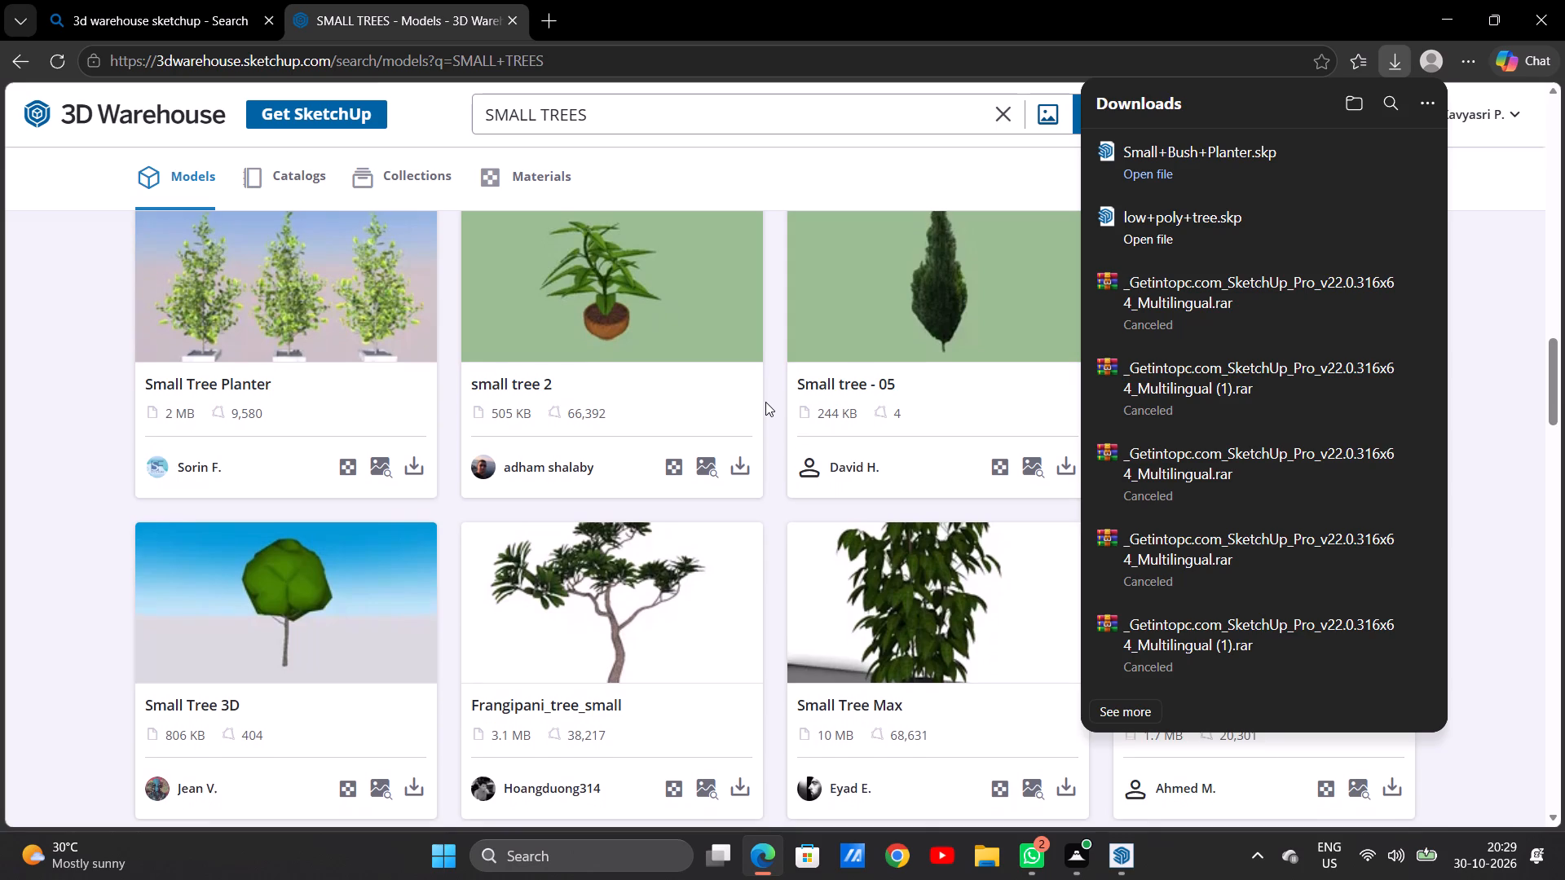
pyautogui.scroll(-2, 765, 402)
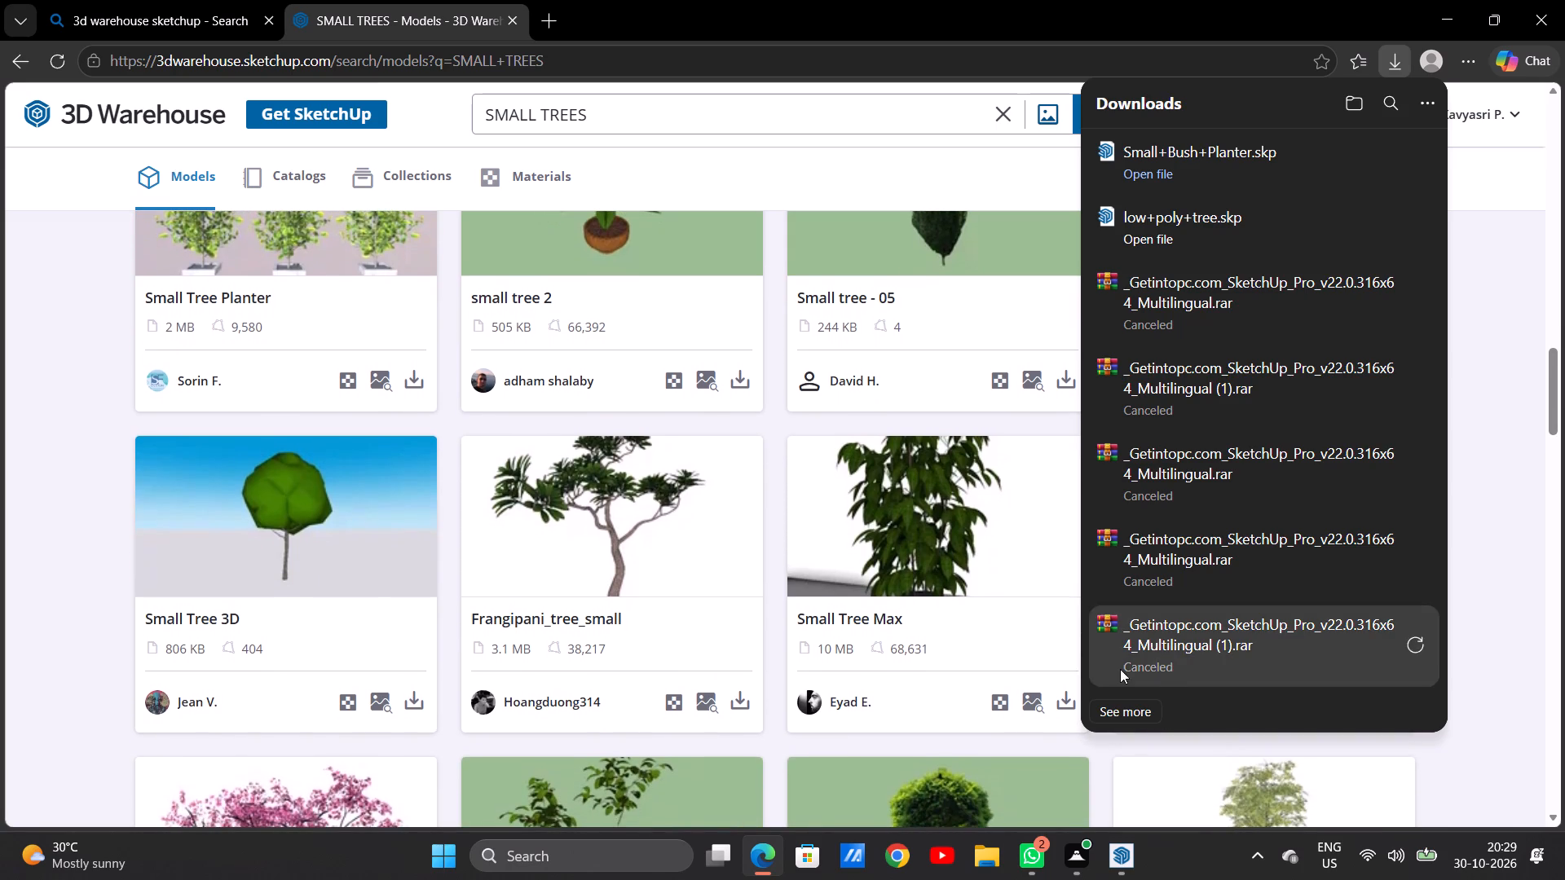
pyautogui.click(1174, 742)
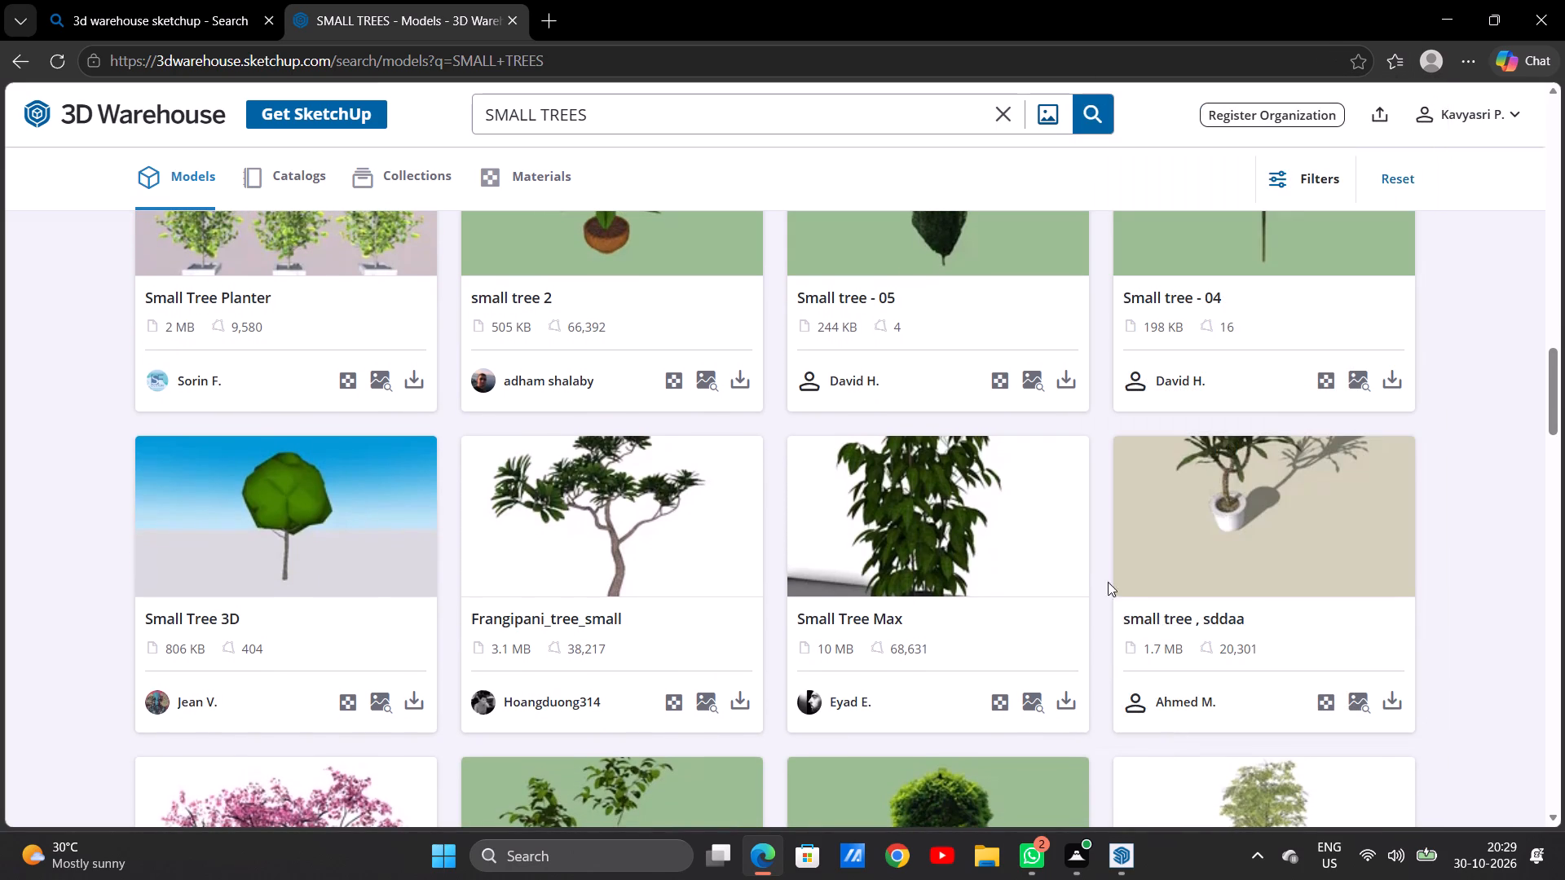
pyautogui.scroll(-5, 1108, 568)
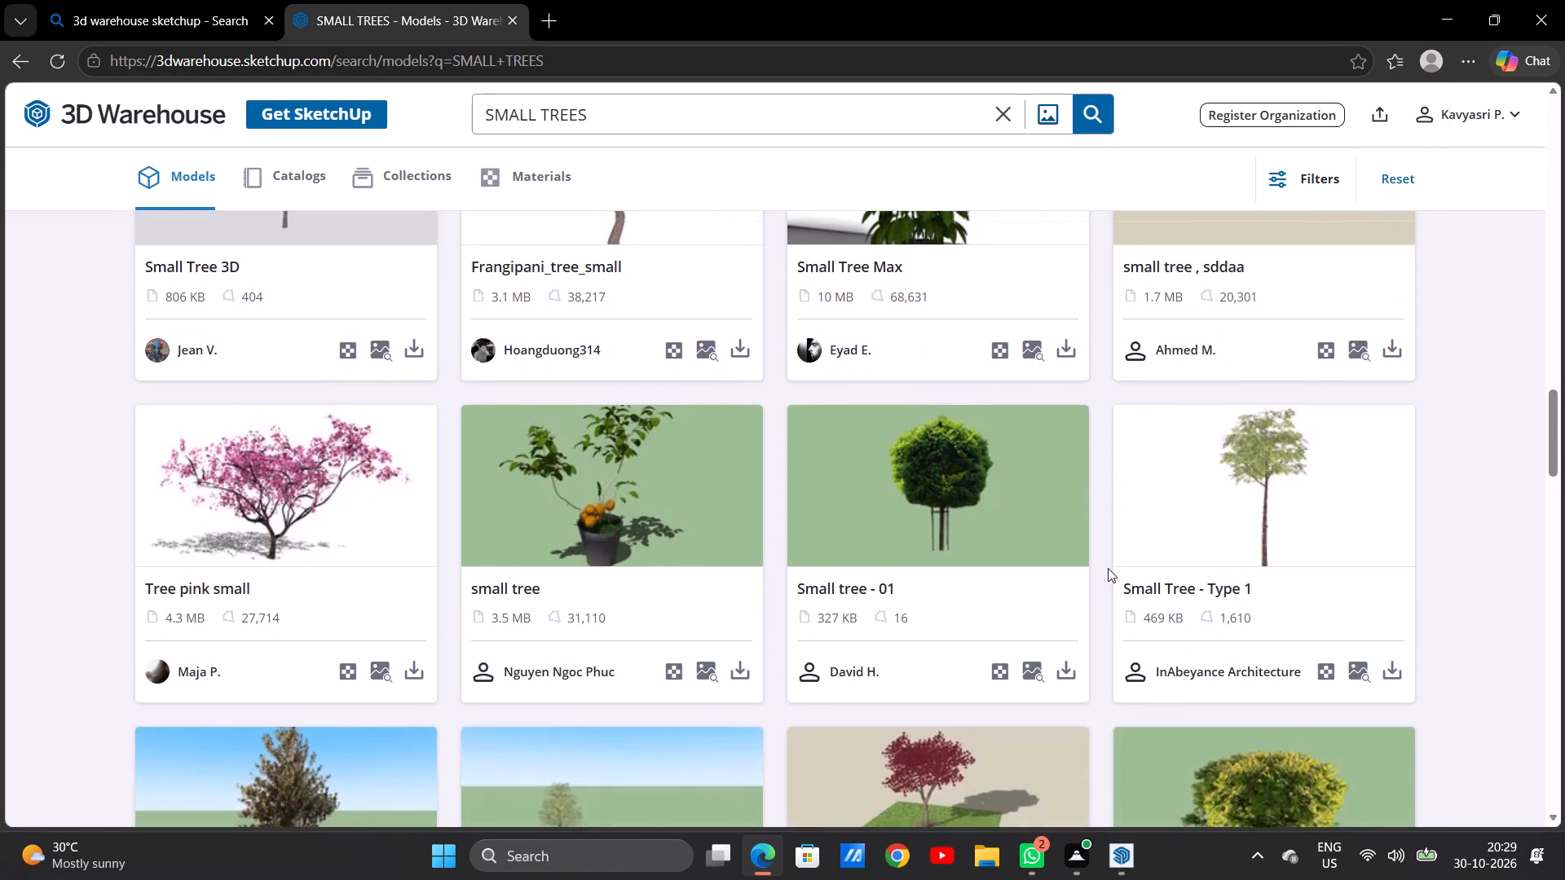
pyautogui.scroll(-6, 1108, 568)
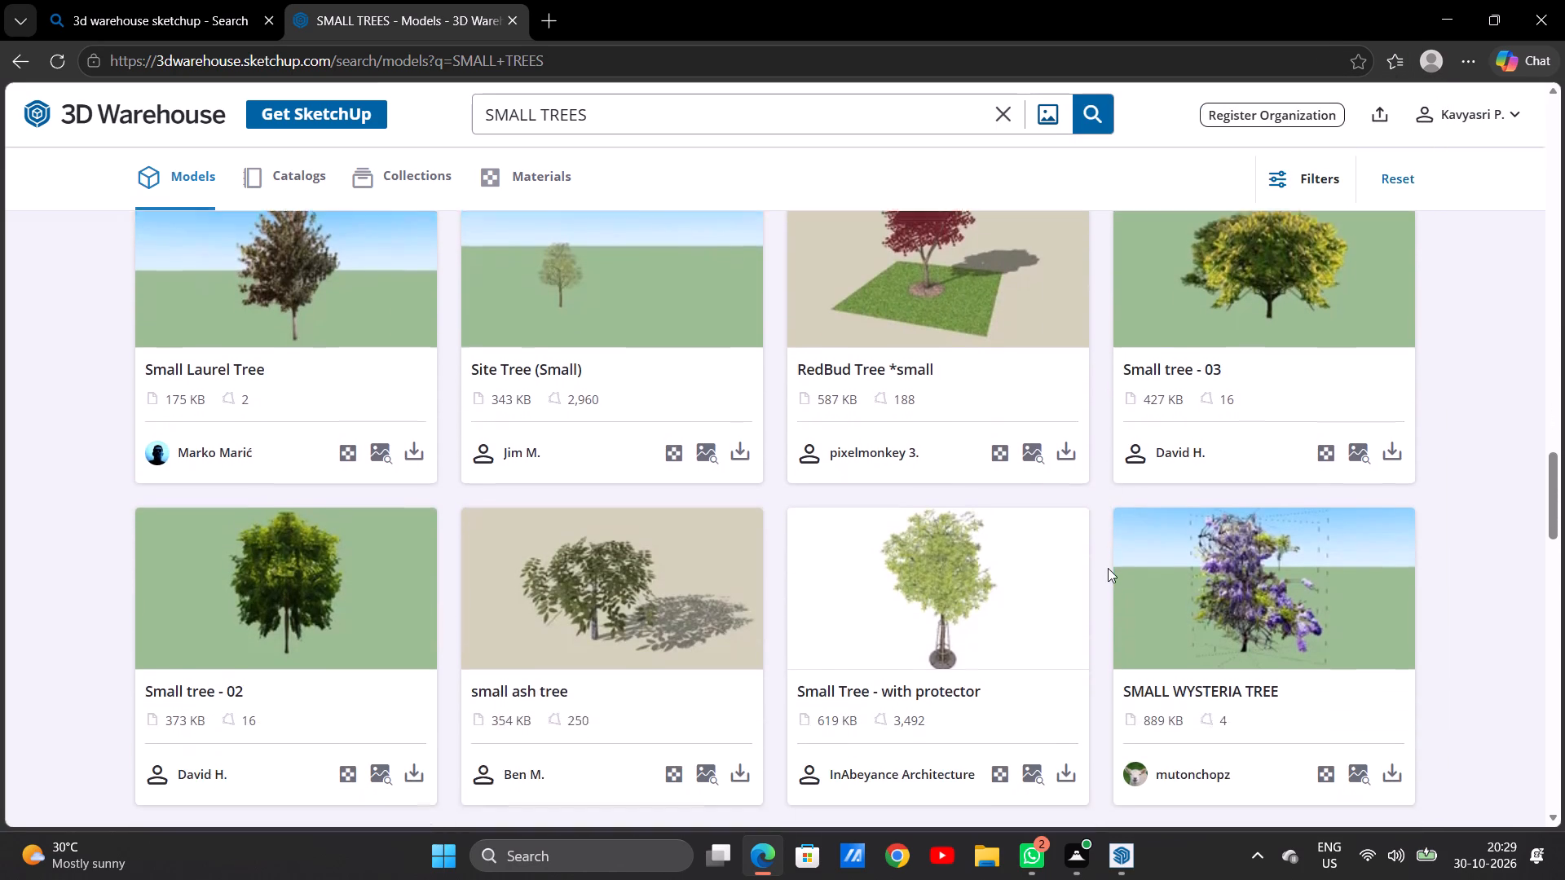
pyautogui.scroll(-5, 1108, 568)
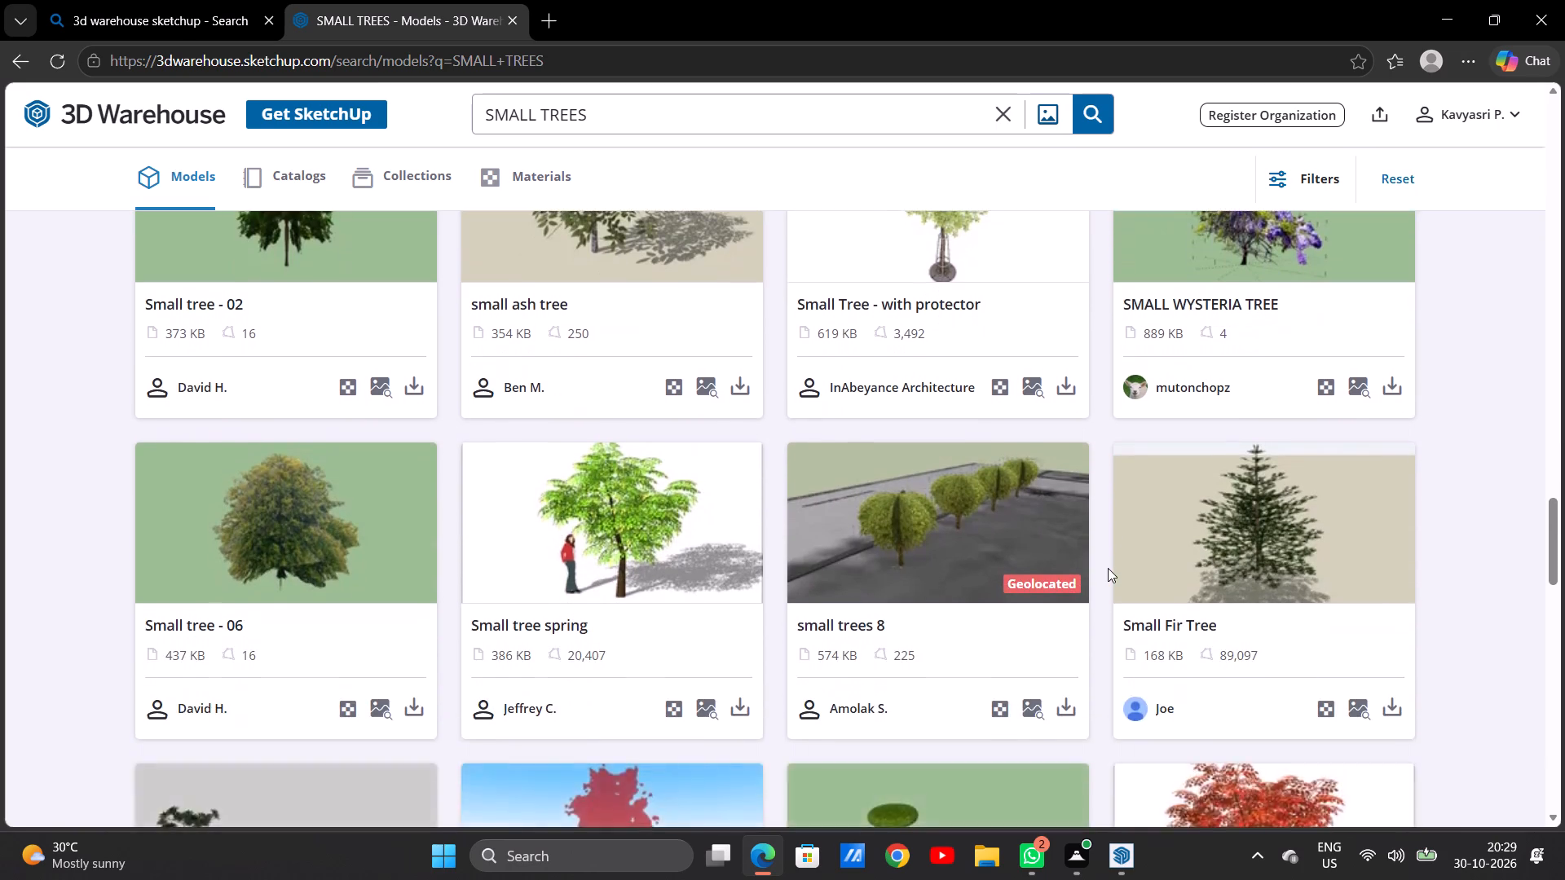
pyautogui.scroll(-3, 1108, 568)
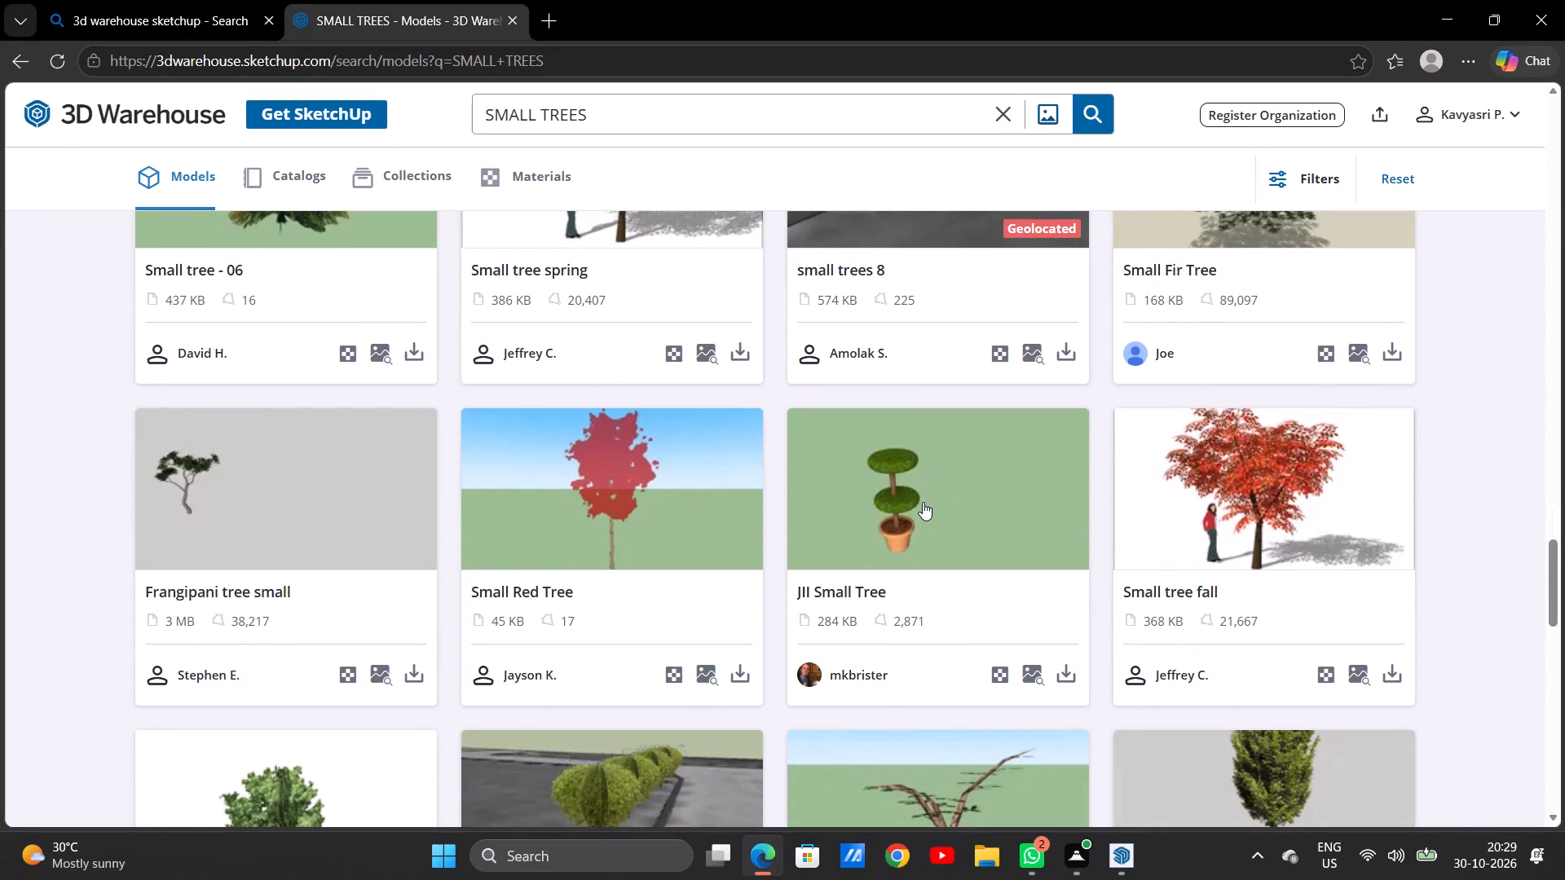
pyautogui.scroll(-3, 896, 491)
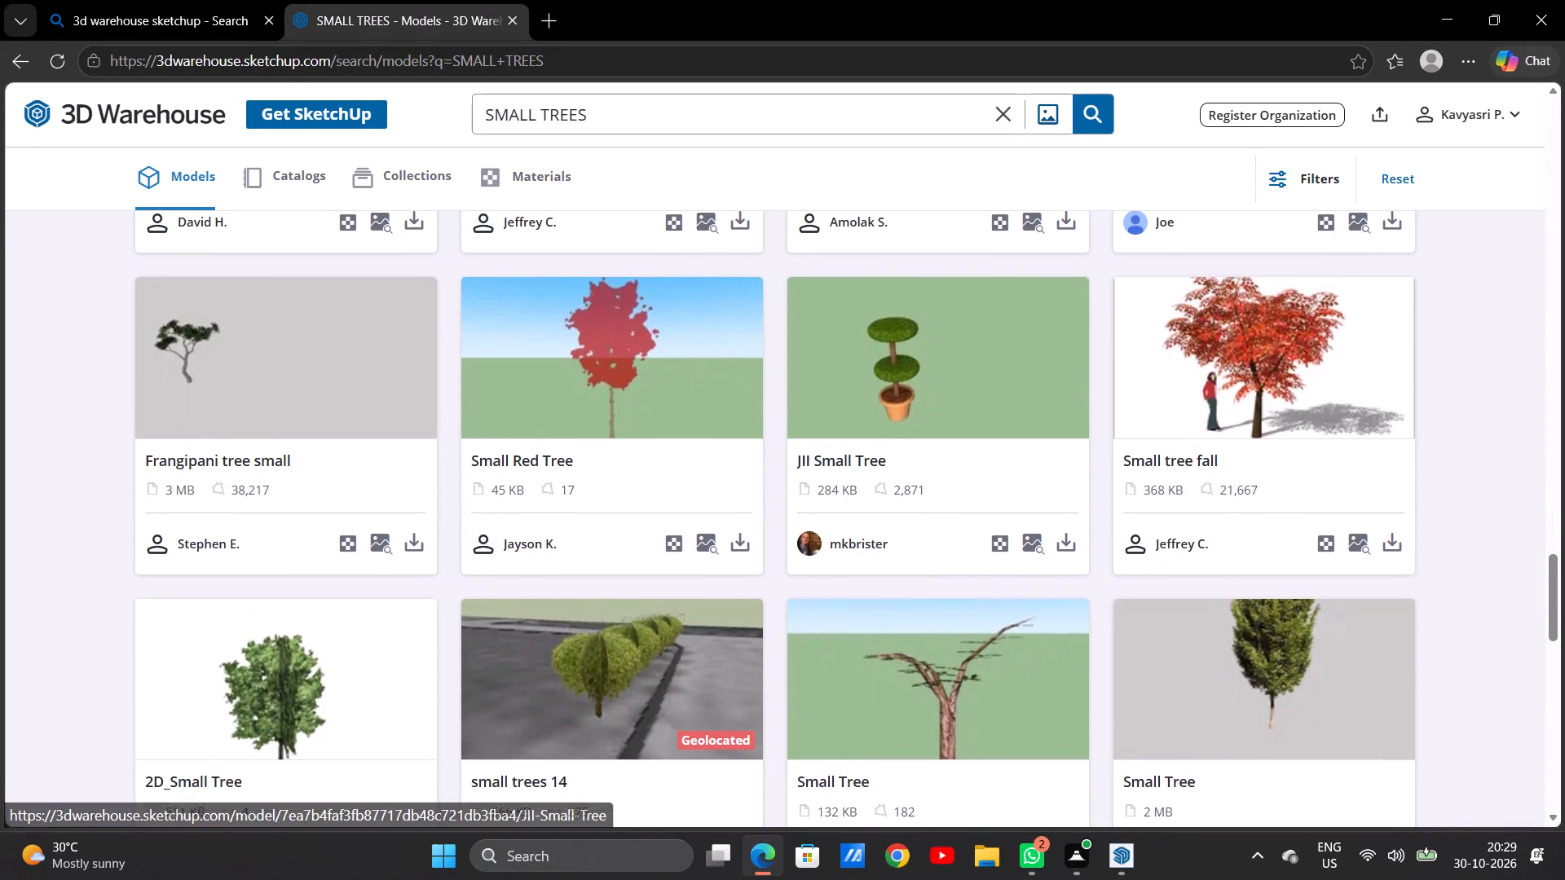
pyautogui.scroll(-4, 896, 491)
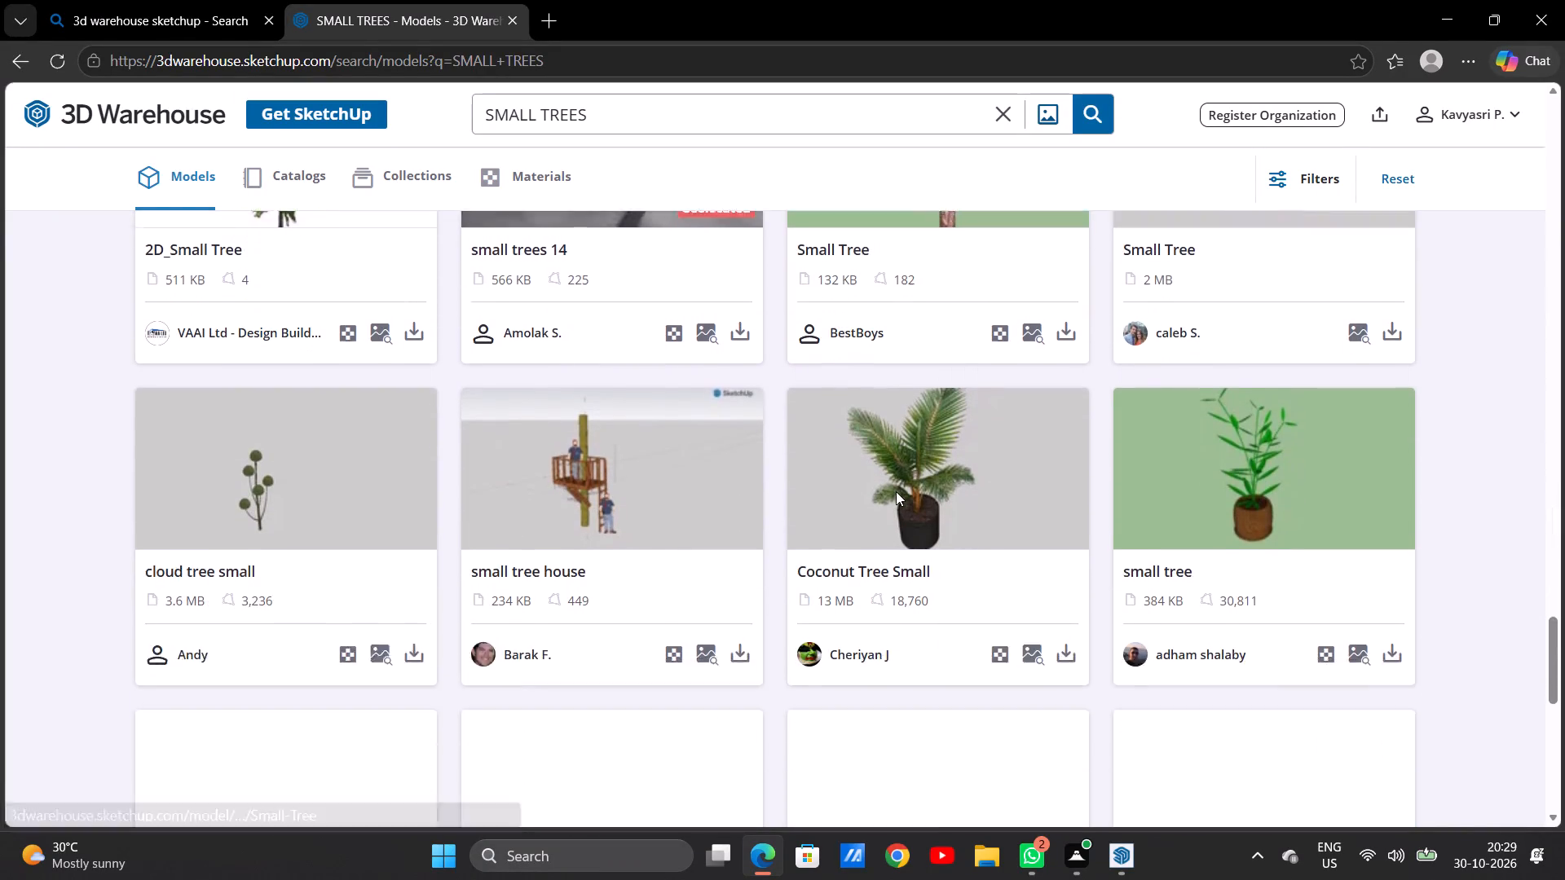
pyautogui.scroll(-5, 896, 491)
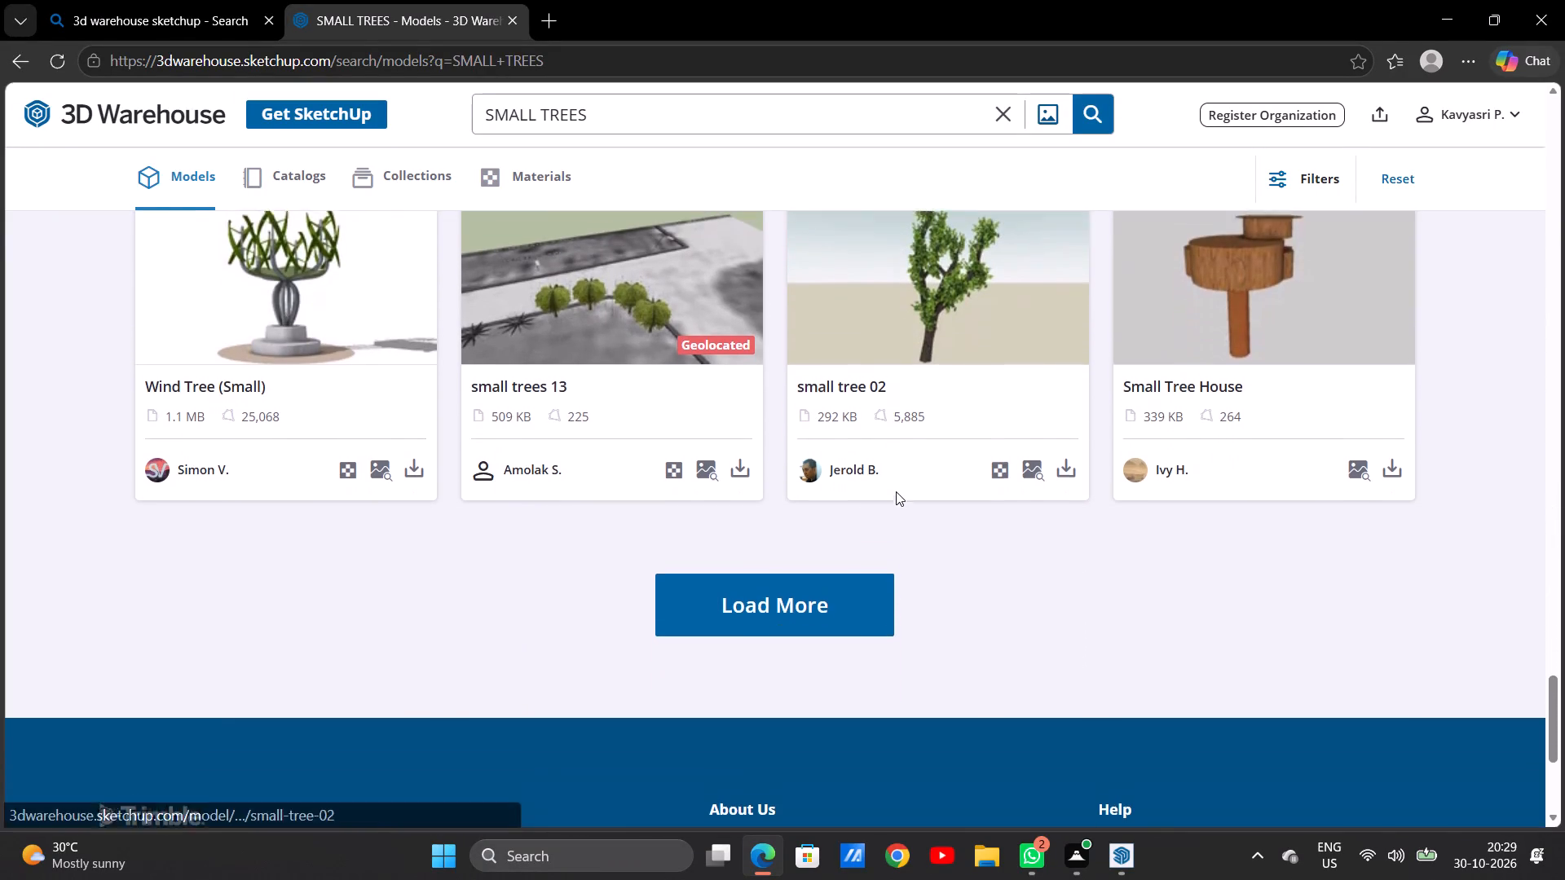
pyautogui.scroll(-1, 896, 491)
# Load more SMALL TREES results and examine the additional models for a suitable small tree.
pyautogui.click(811, 585)
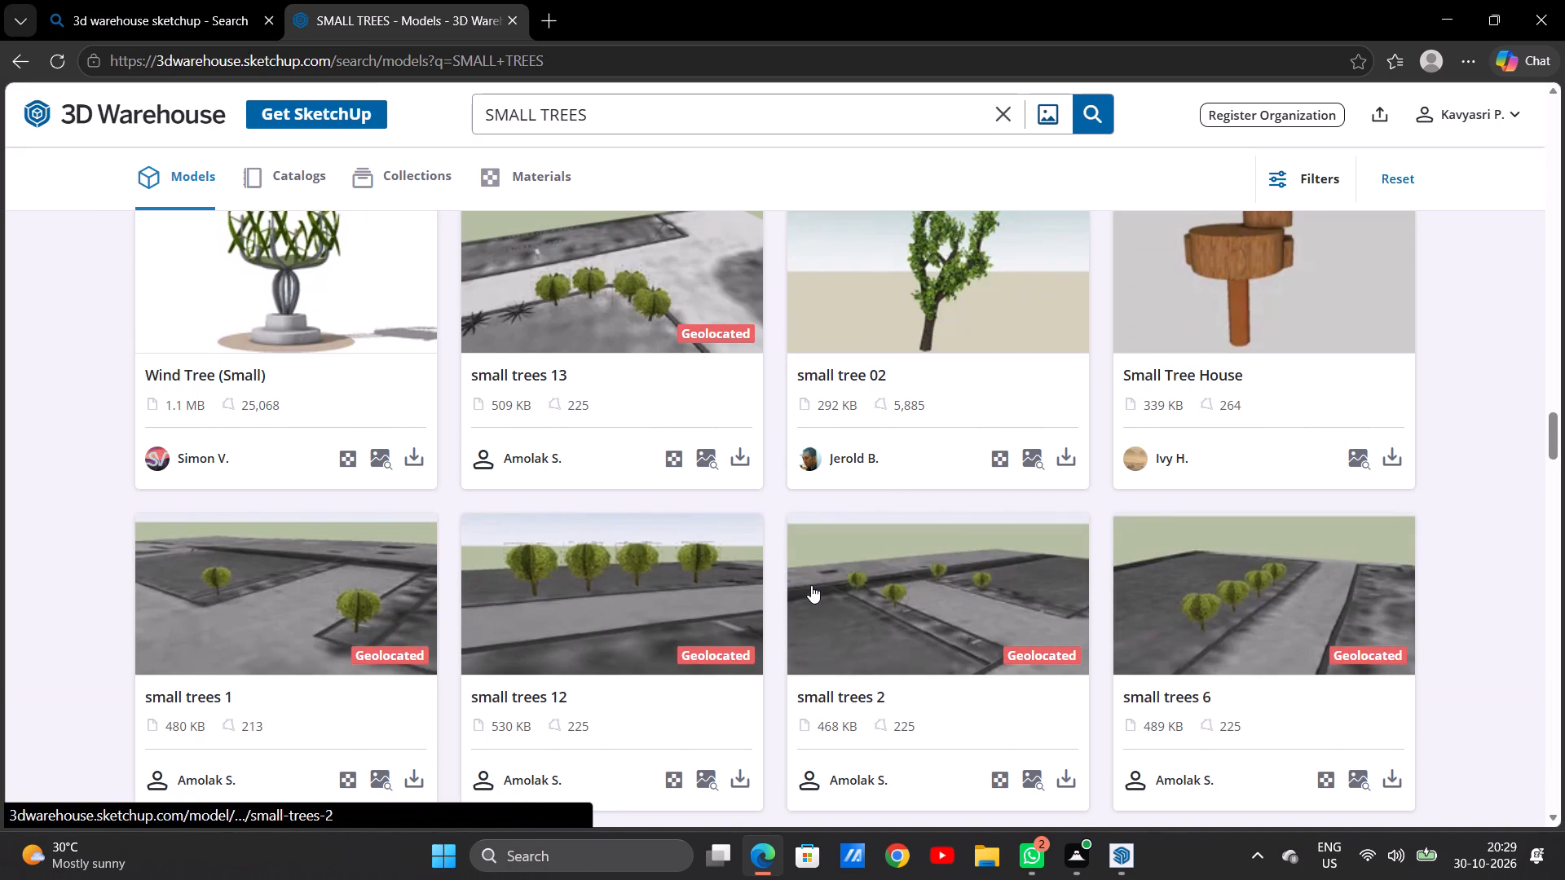
pyautogui.scroll(-6, 811, 585)
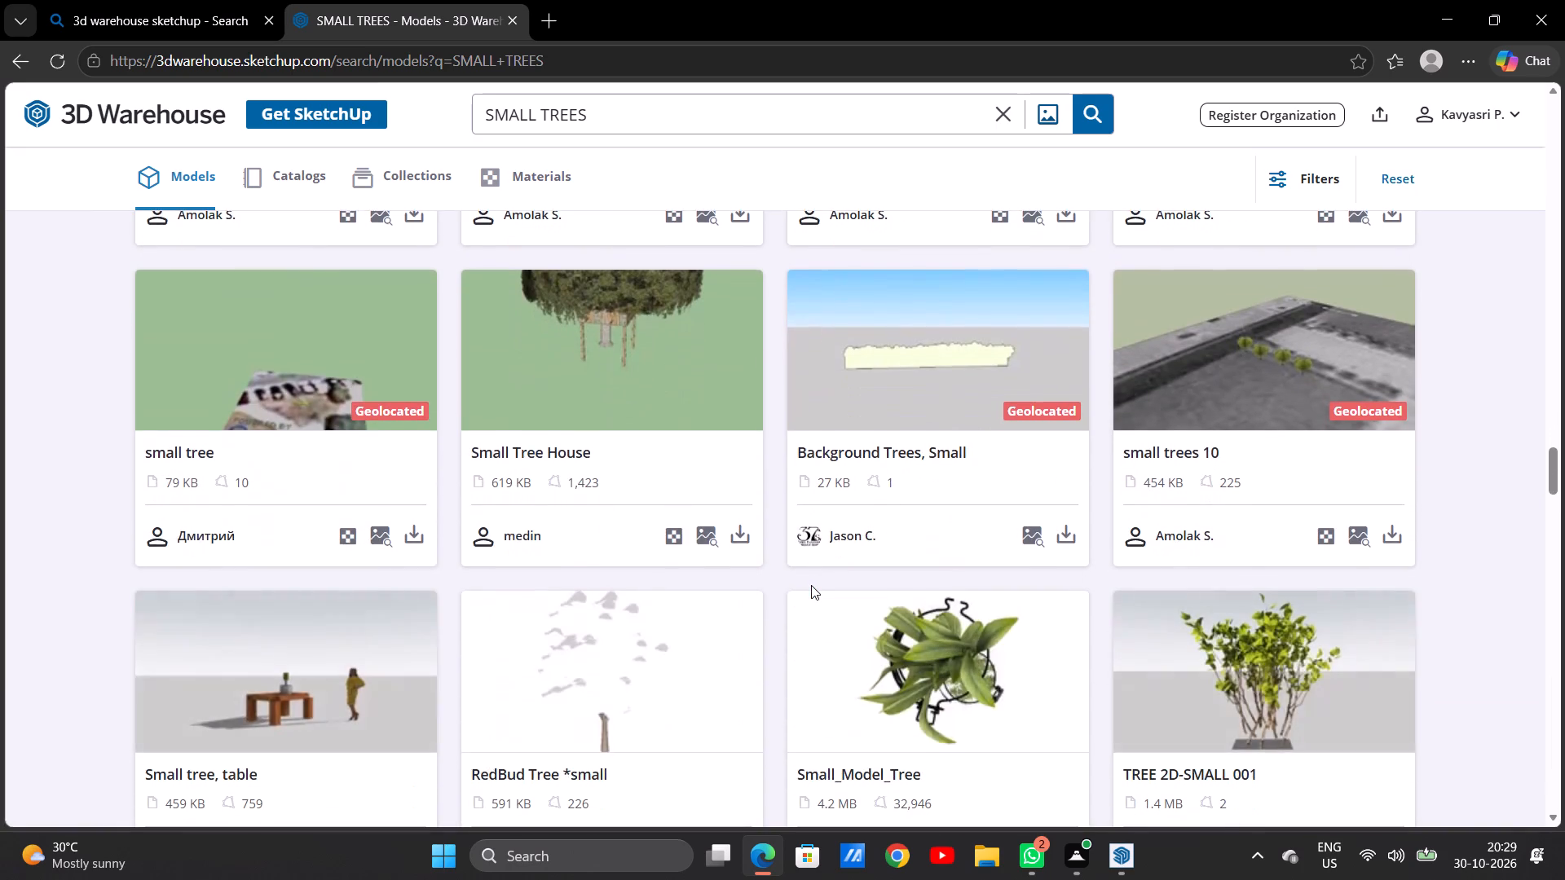
pyautogui.scroll(-5, 811, 585)
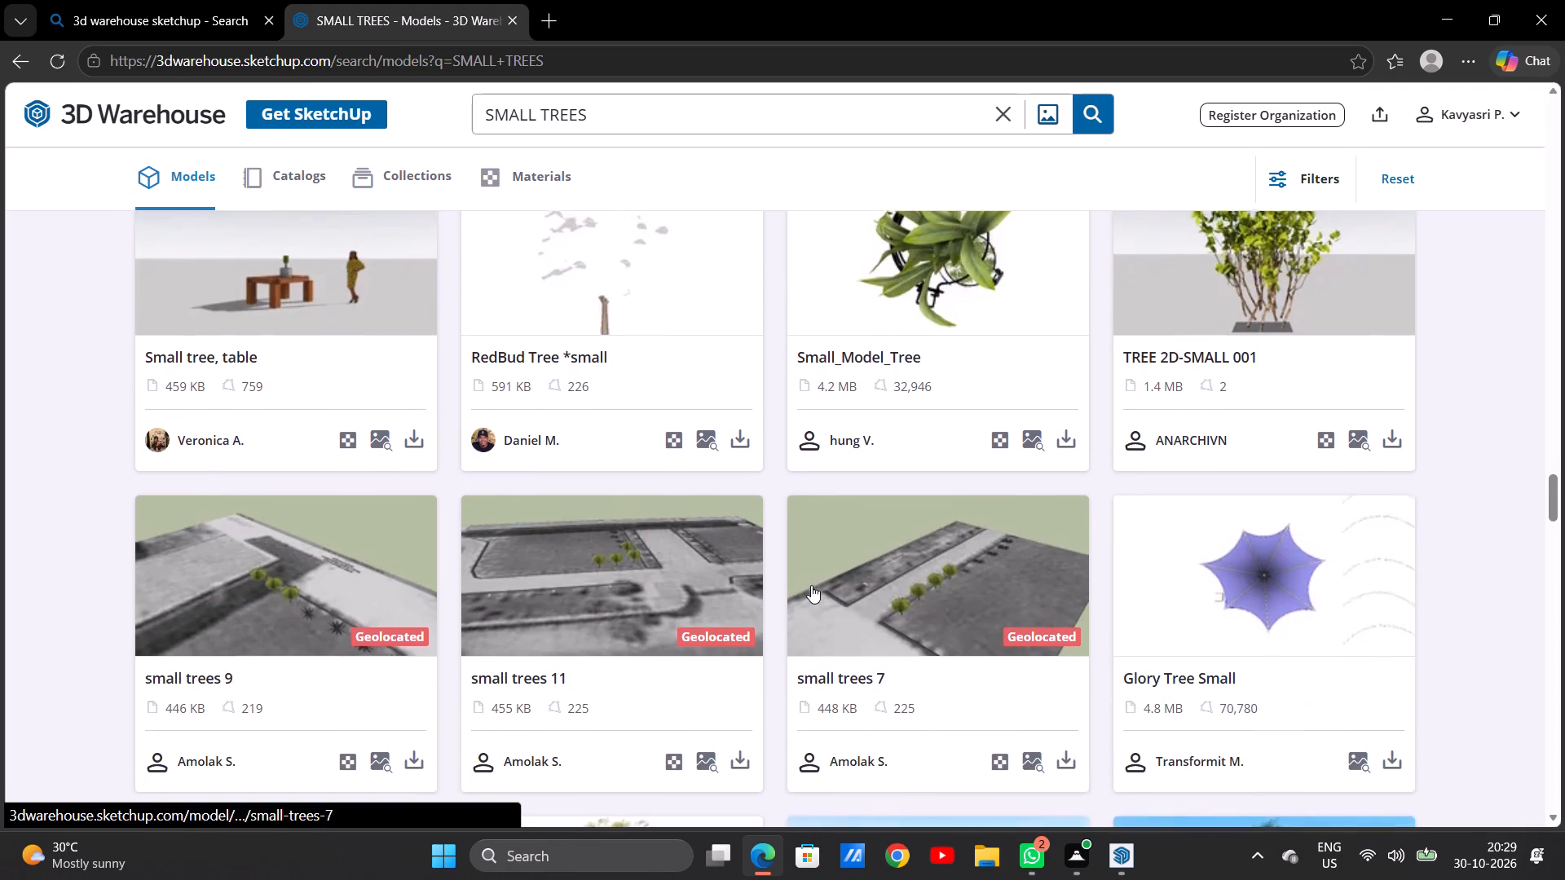
pyautogui.scroll(-1, 811, 585)
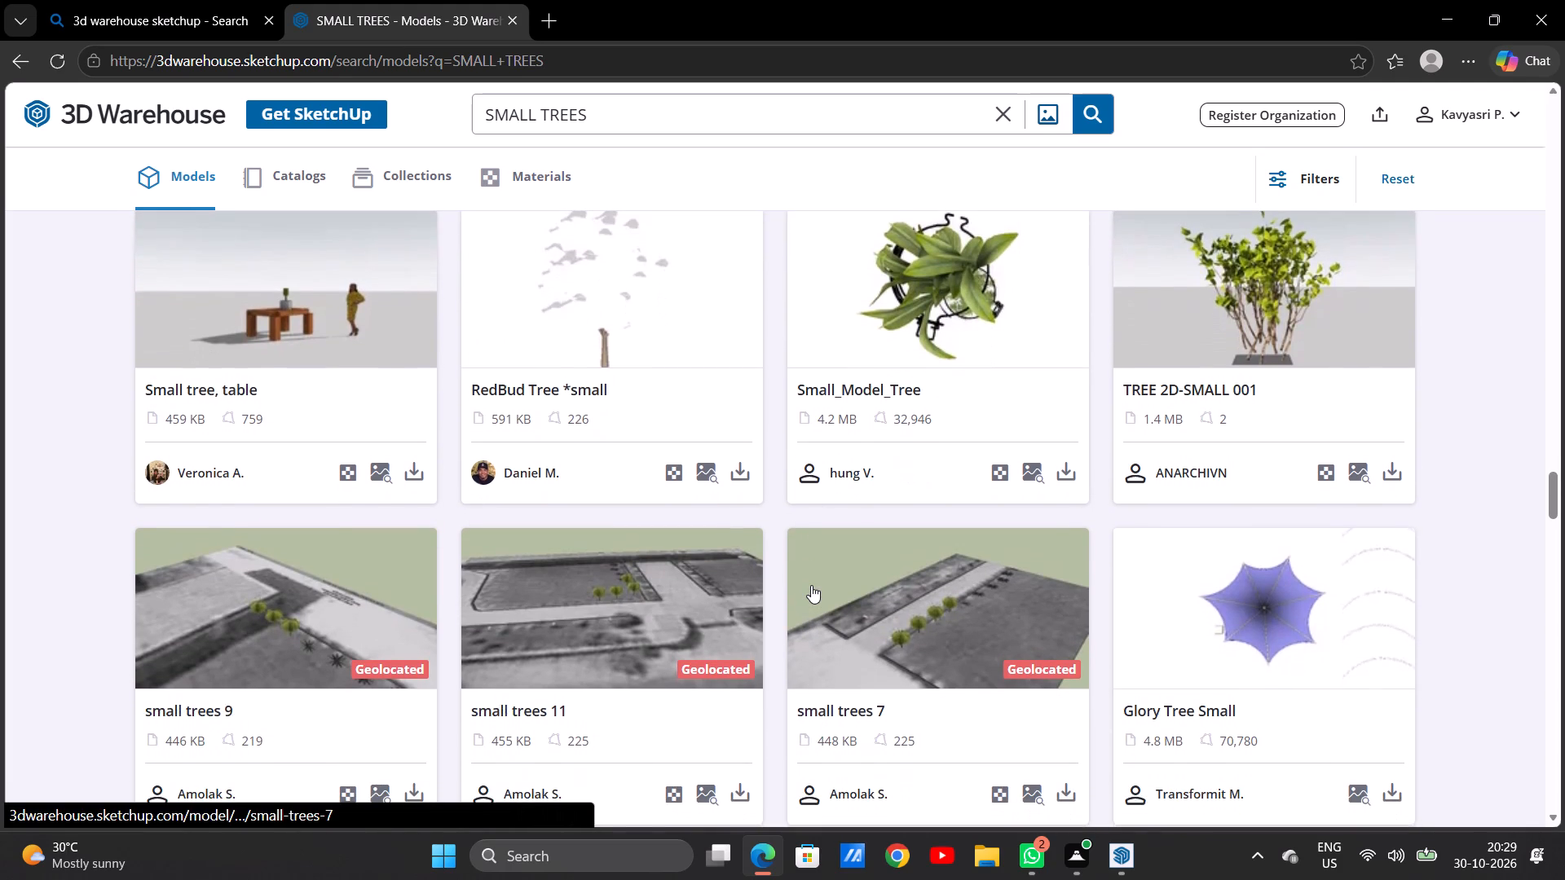
pyautogui.scroll(-9, 811, 585)
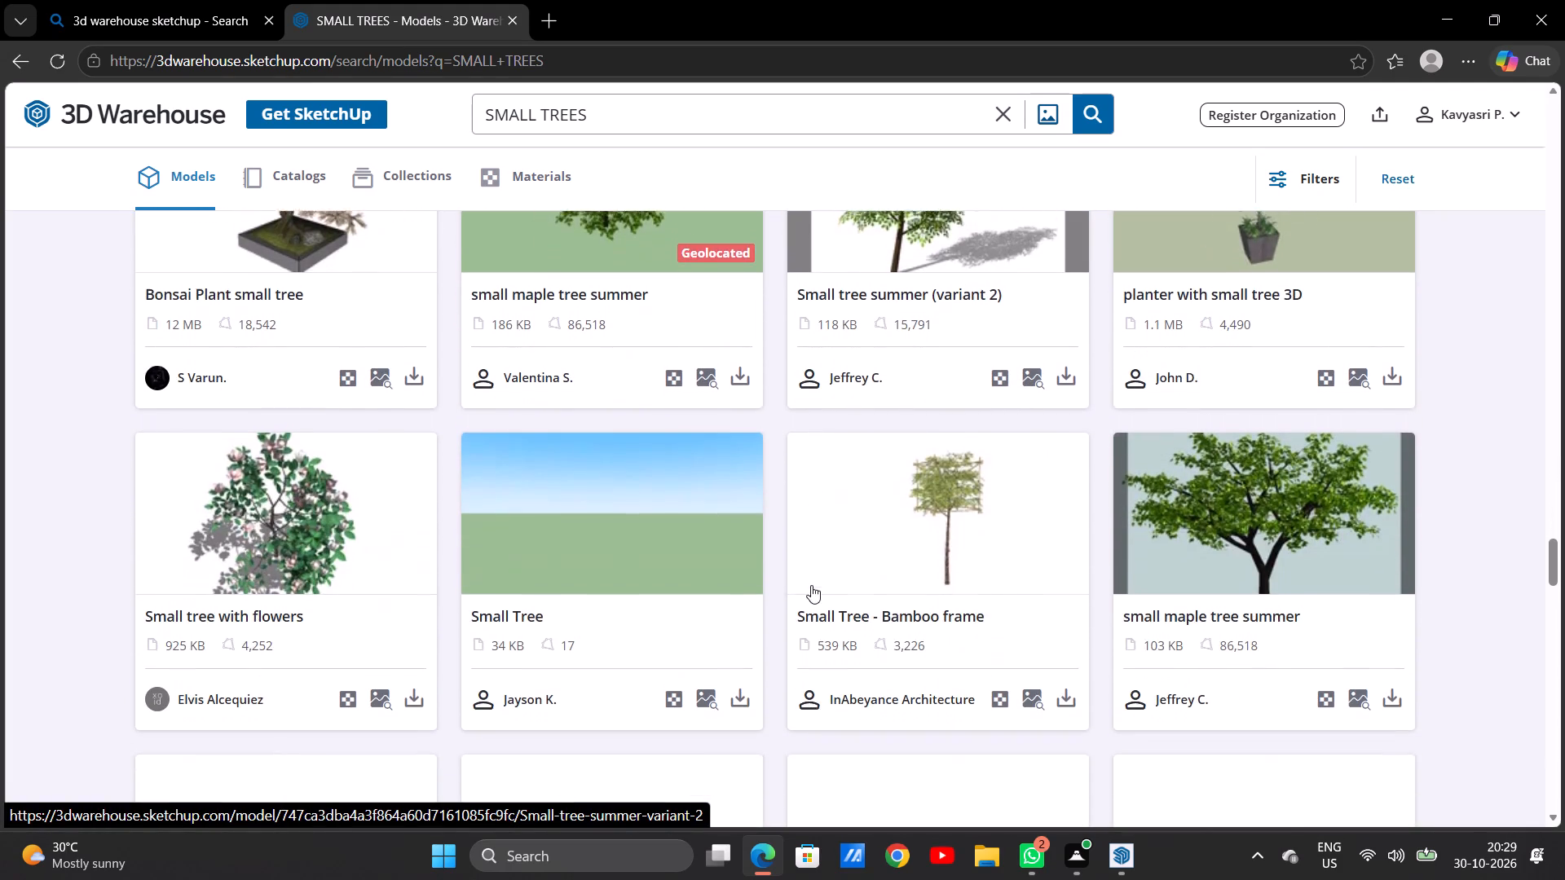
pyautogui.scroll(-8, 811, 585)
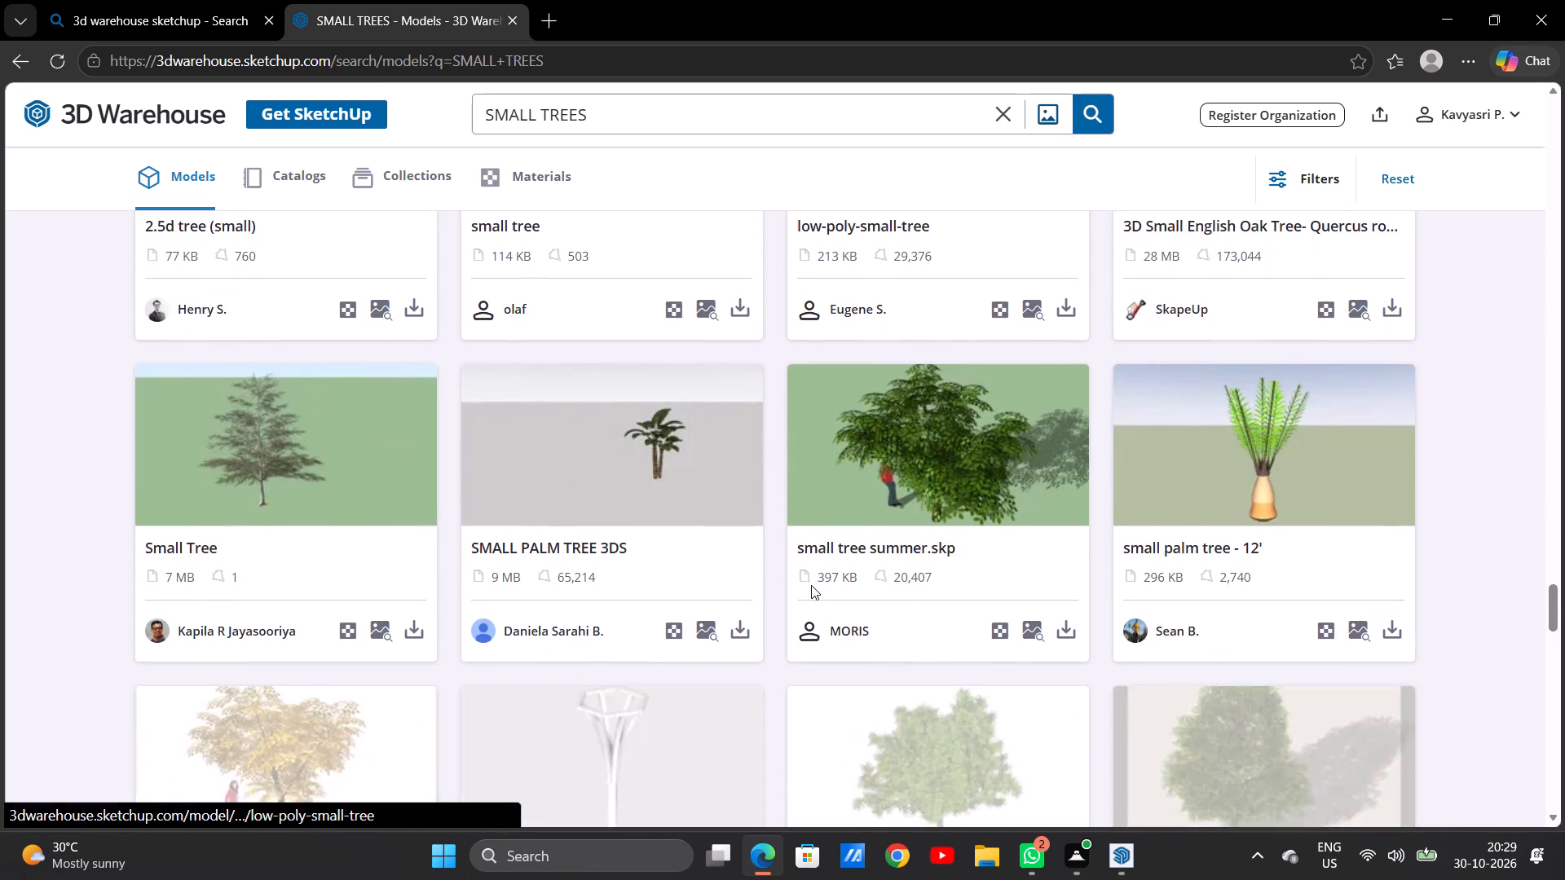
pyautogui.scroll(-7, 811, 585)
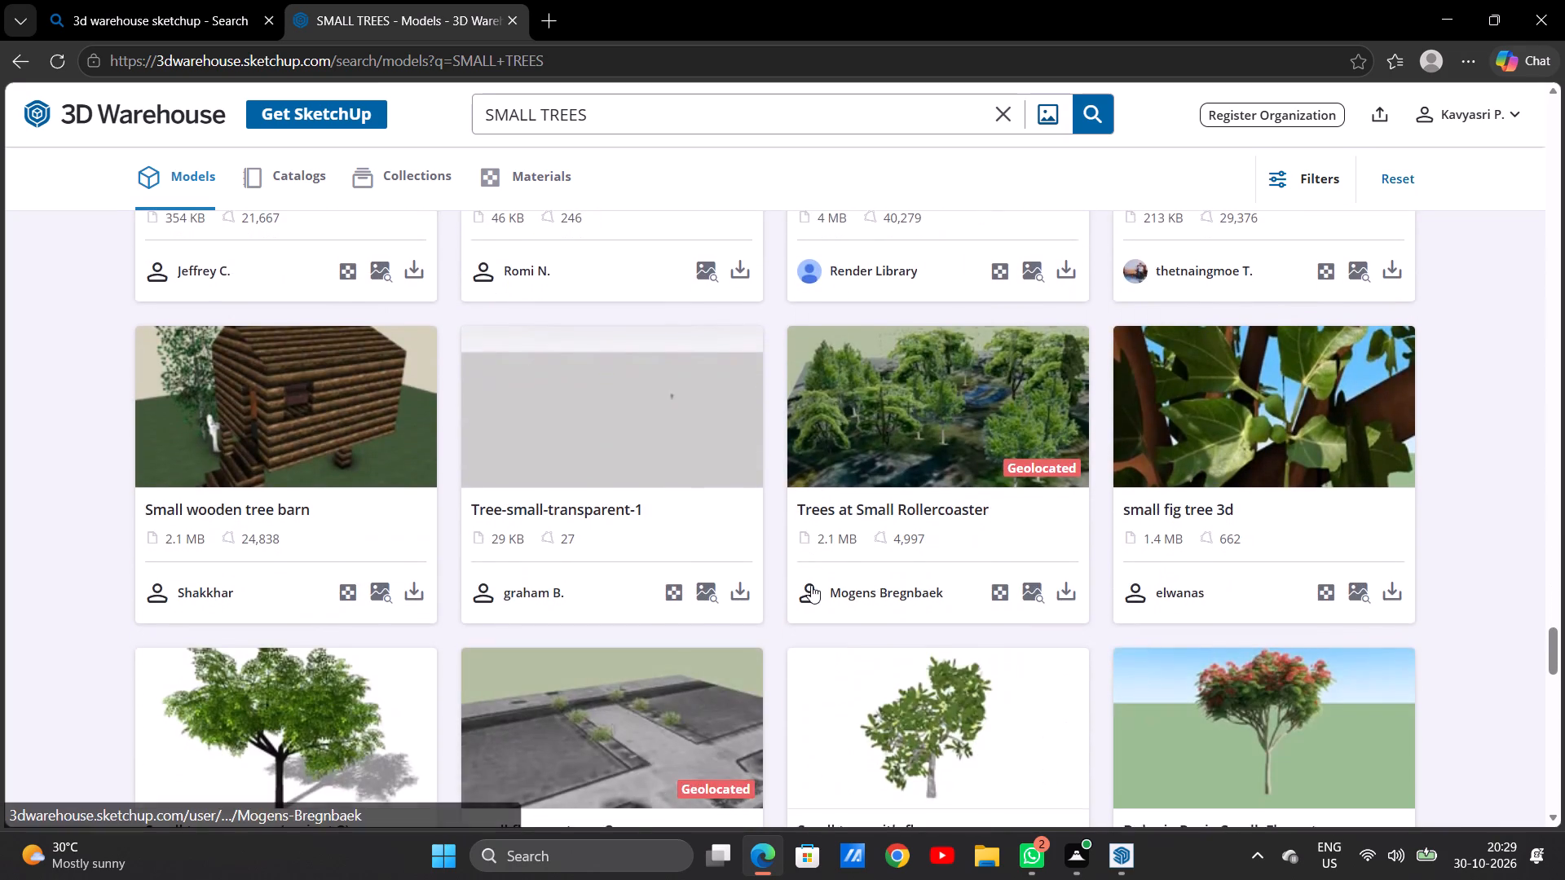
pyautogui.scroll(-6, 811, 585)
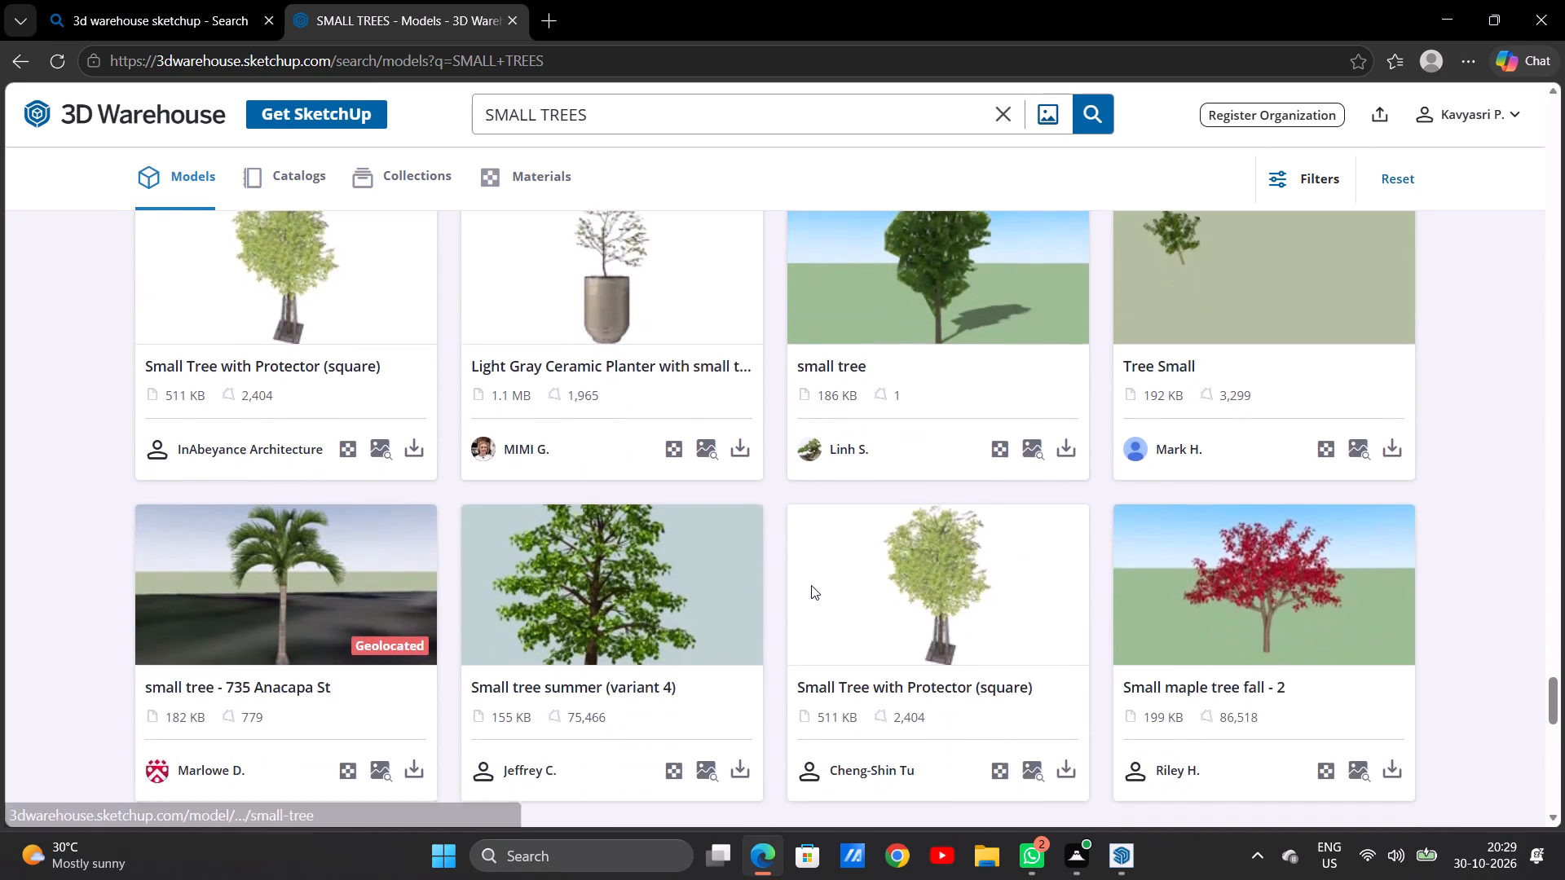
pyautogui.scroll(-3, 811, 585)
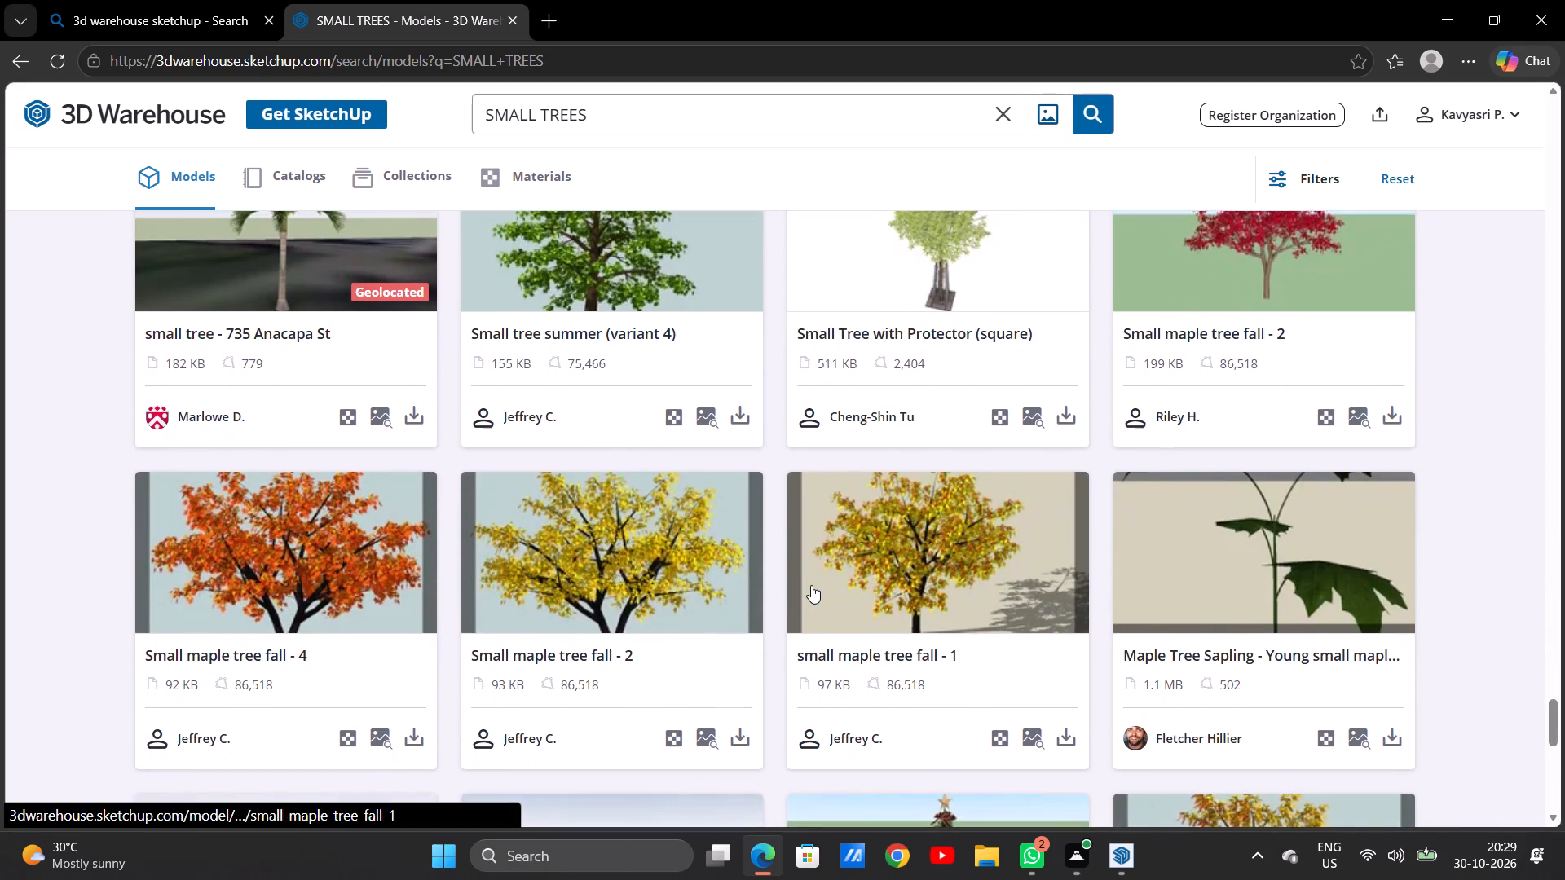
pyautogui.scroll(-3, 811, 585)
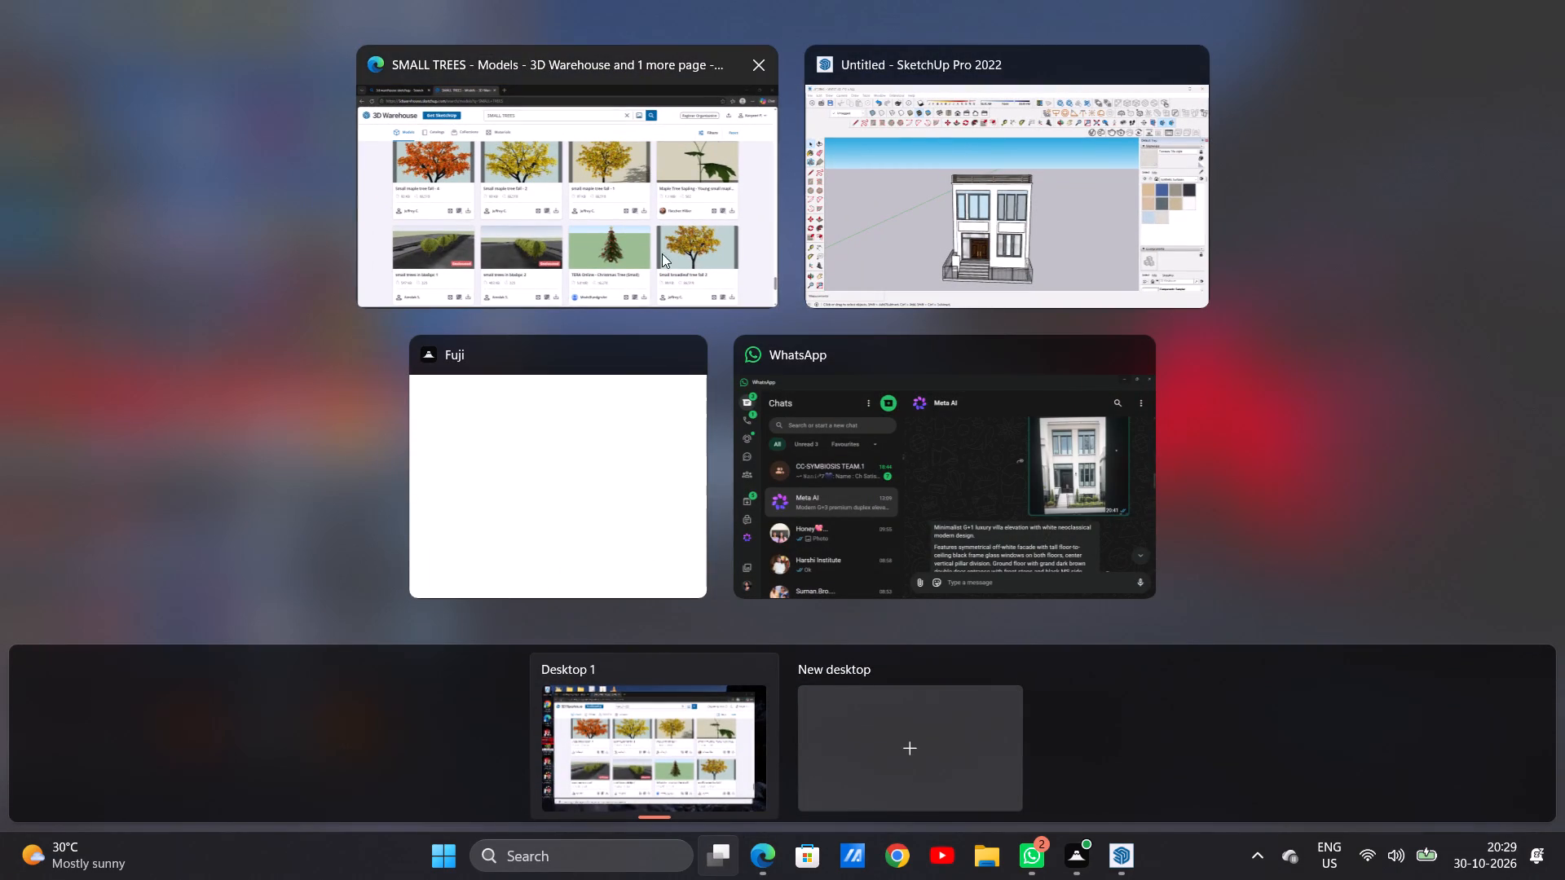
pyautogui.click(650, 197)
pyautogui.scroll(-1, 650, 197)
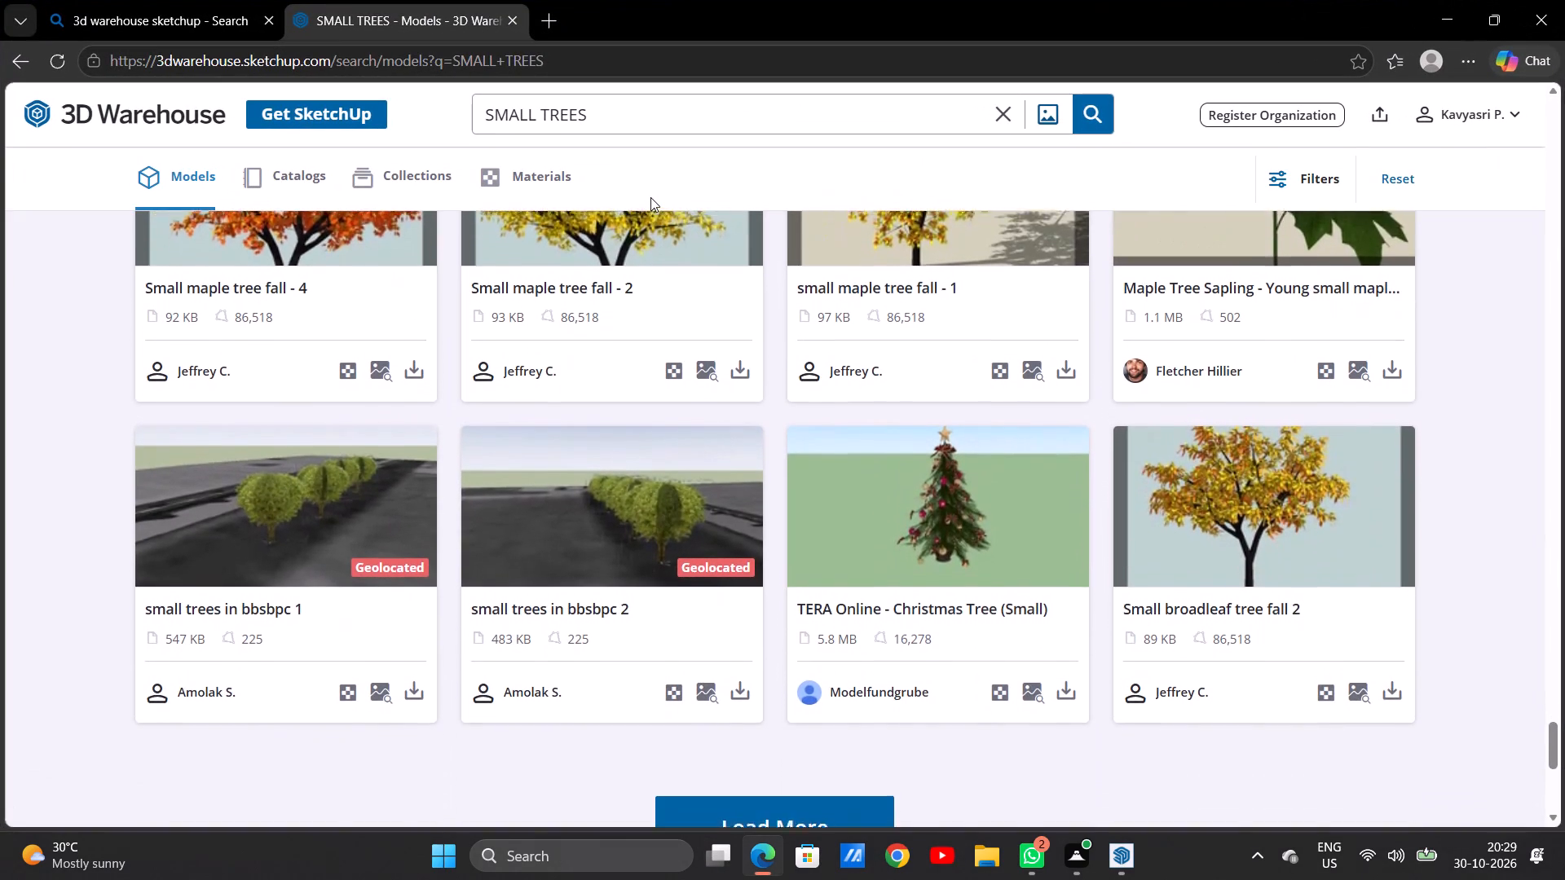
pyautogui.scroll(-4, 650, 197)
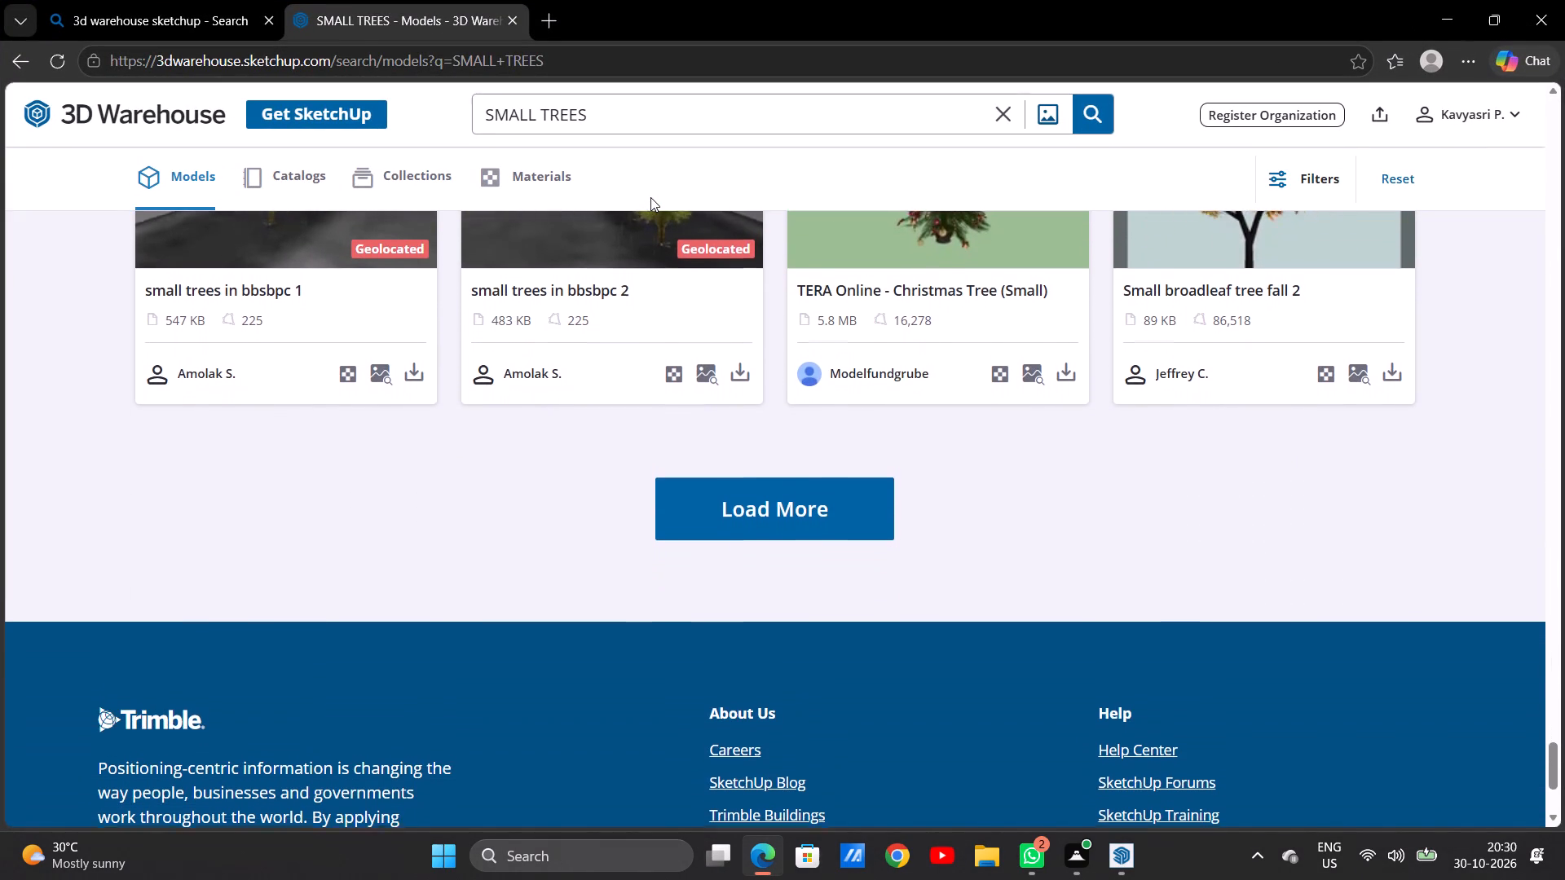
pyautogui.scroll(-1, 650, 197)
pyautogui.scroll(4, 650, 197)
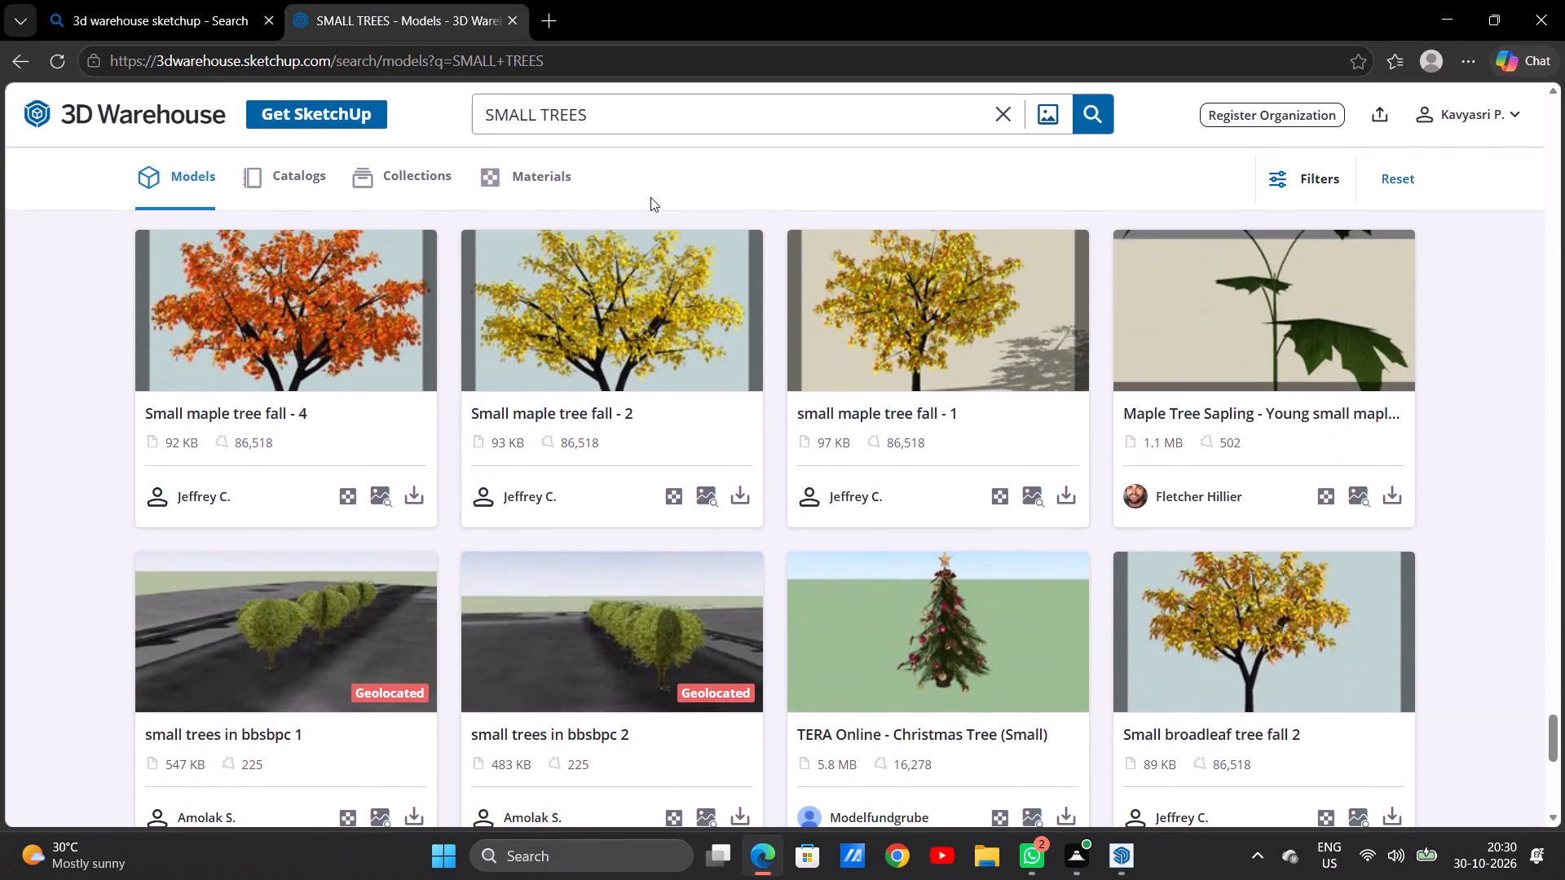
pyautogui.scroll(3, 650, 197)
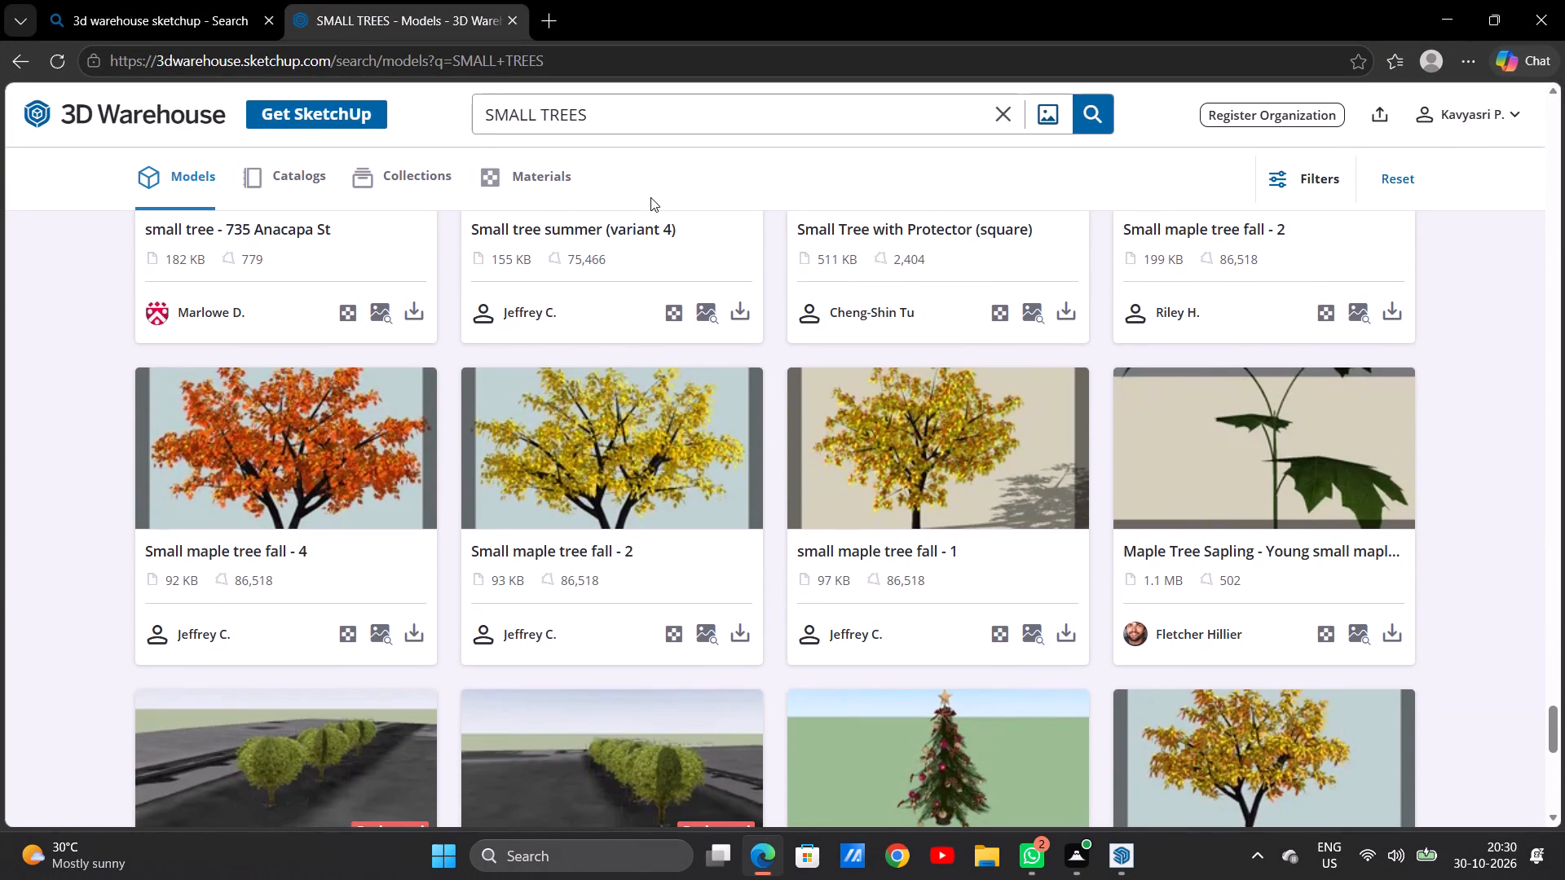
pyautogui.scroll(-2, 650, 197)
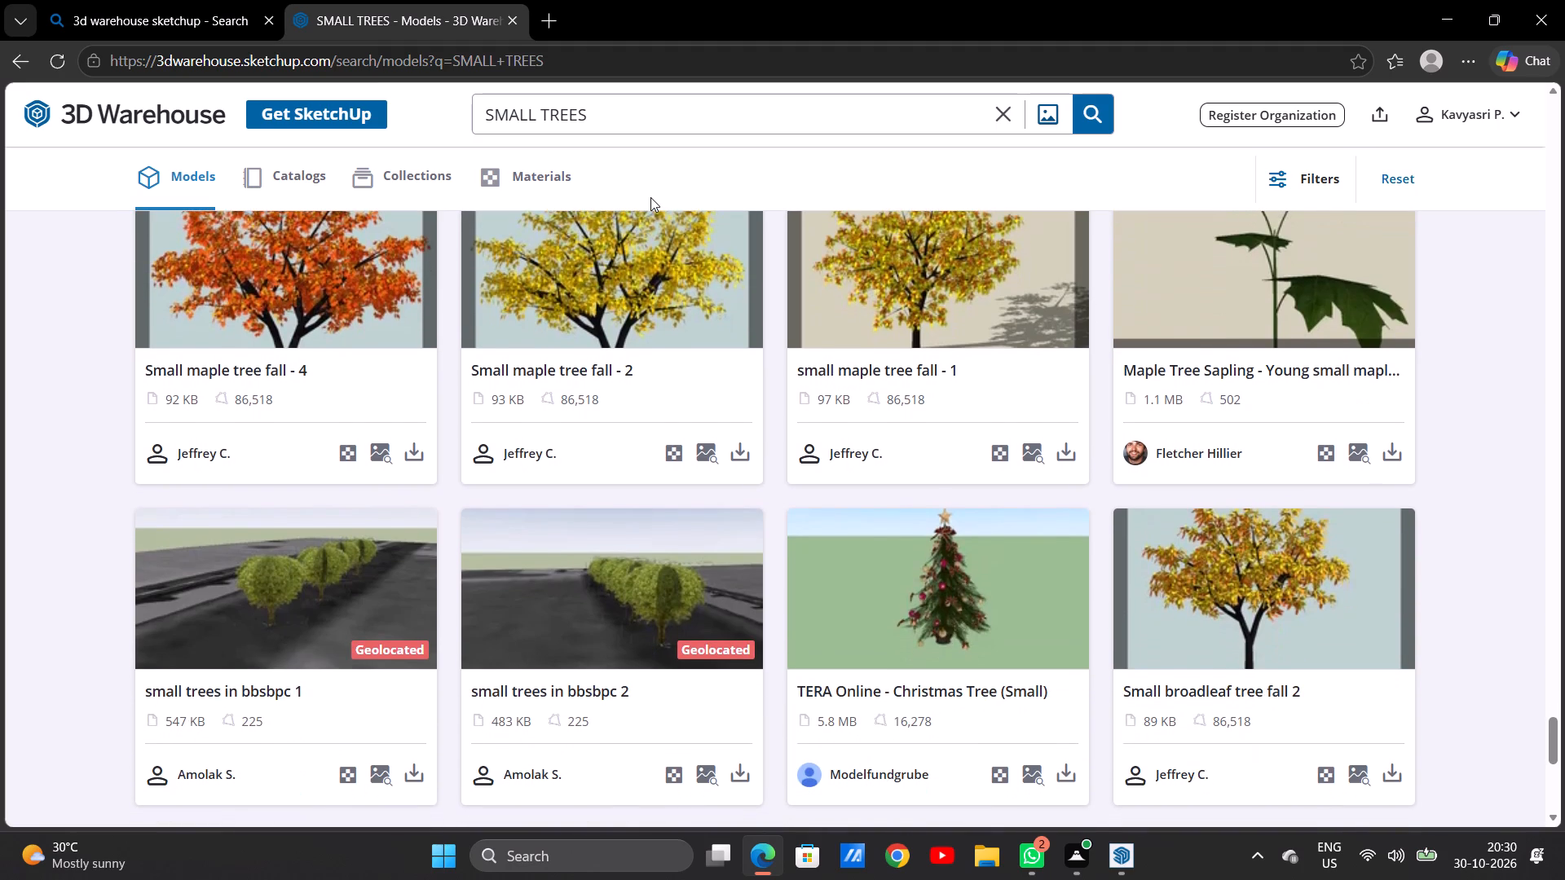
pyautogui.scroll(-1, 650, 197)
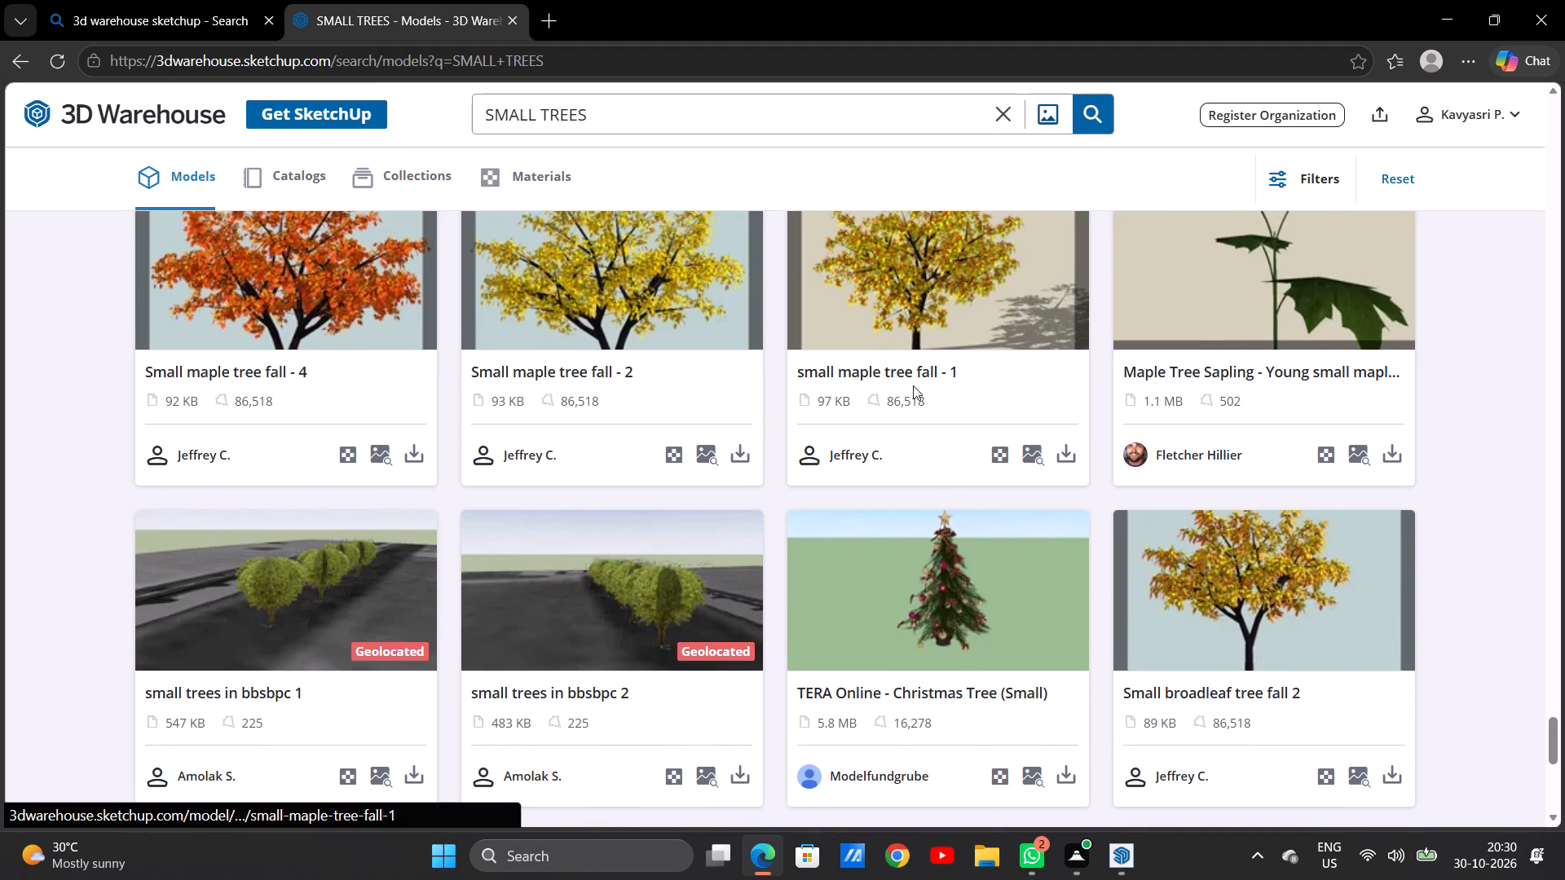
pyautogui.scroll(-2, 935, 492)
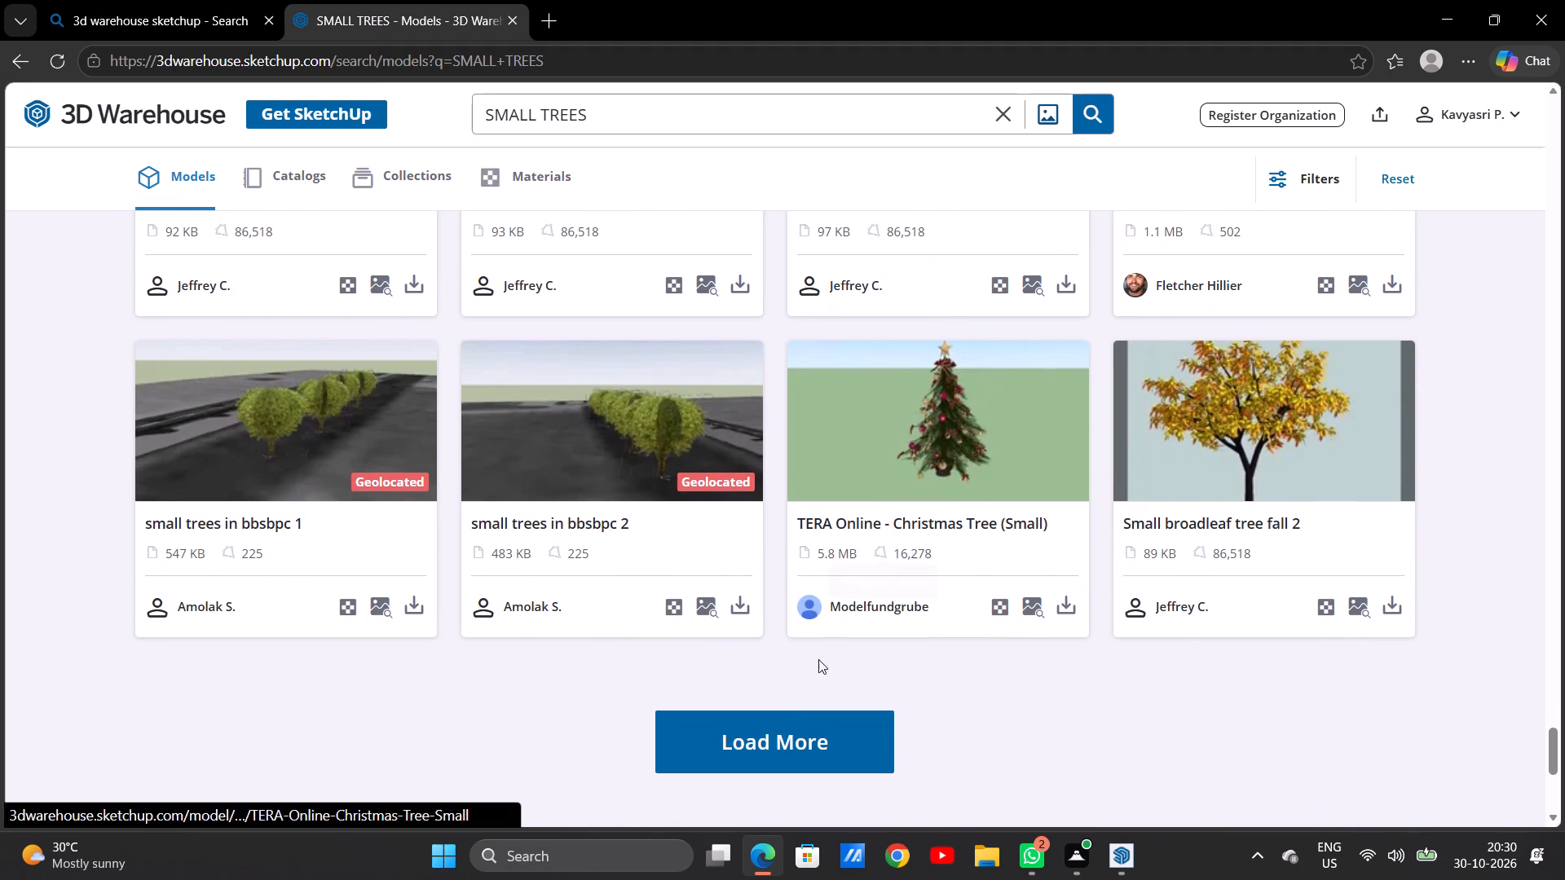
# Load another batch of SMALL TREES results and examine the additional models for a small tree suited to the house.
pyautogui.click(753, 726)
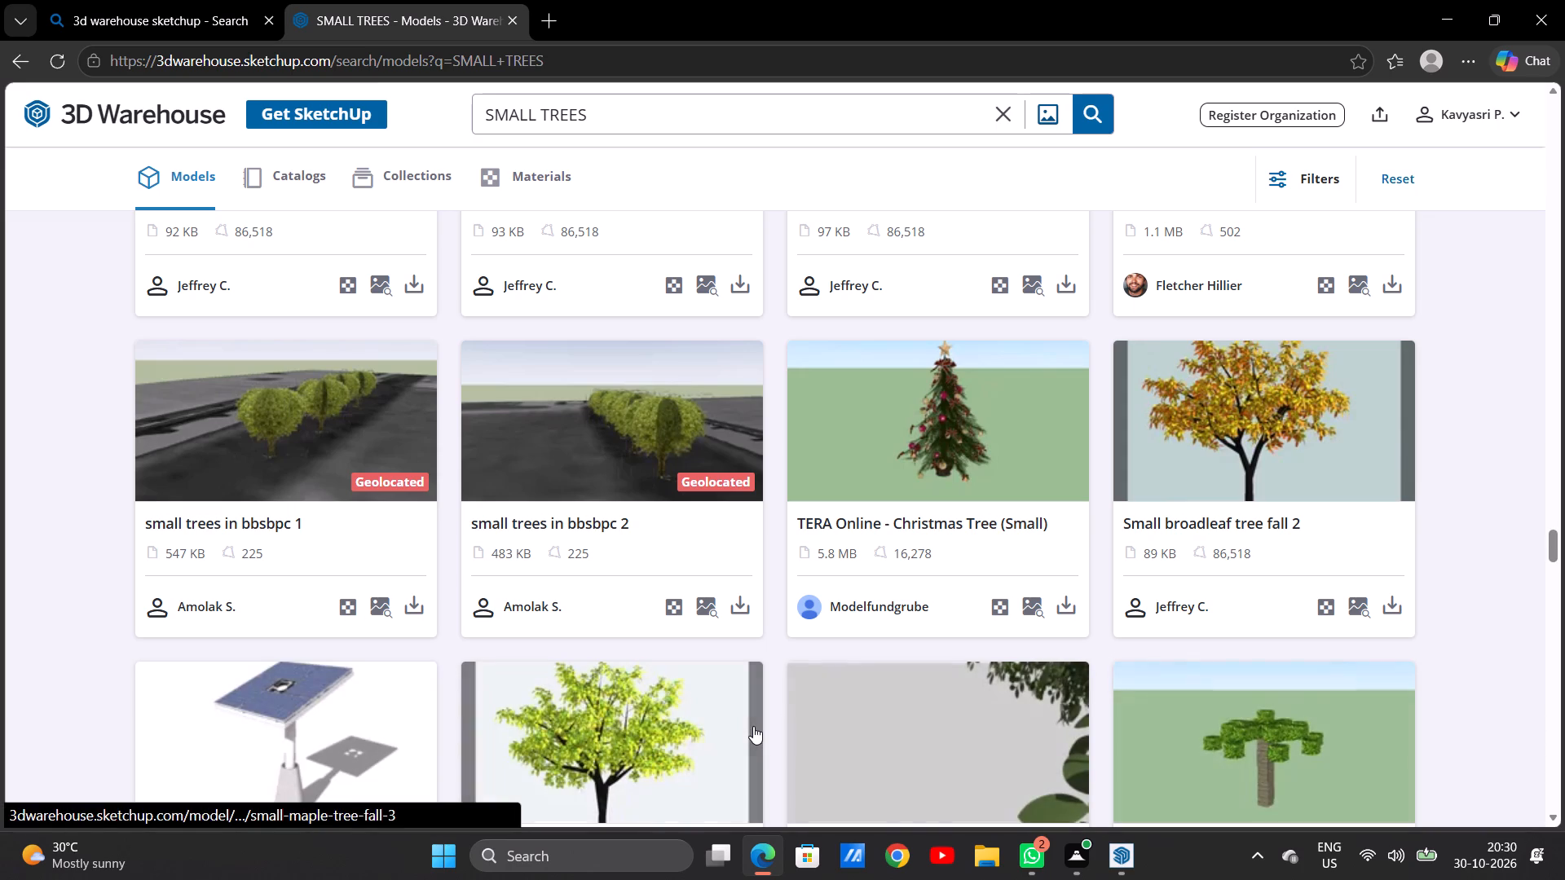
pyautogui.scroll(-2, 753, 726)
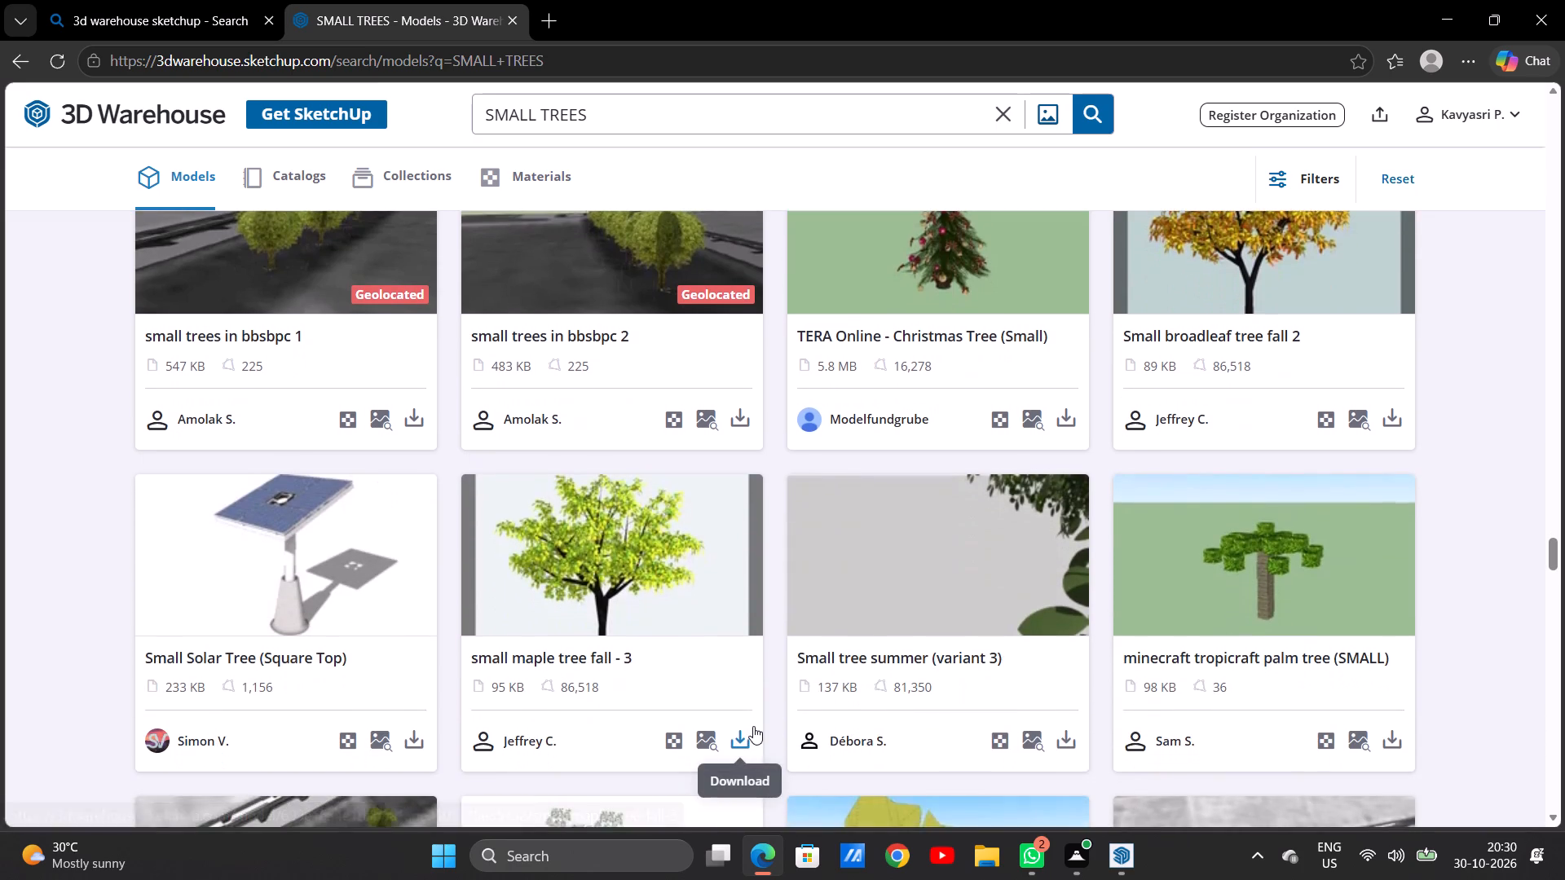
pyautogui.scroll(-5, 753, 726)
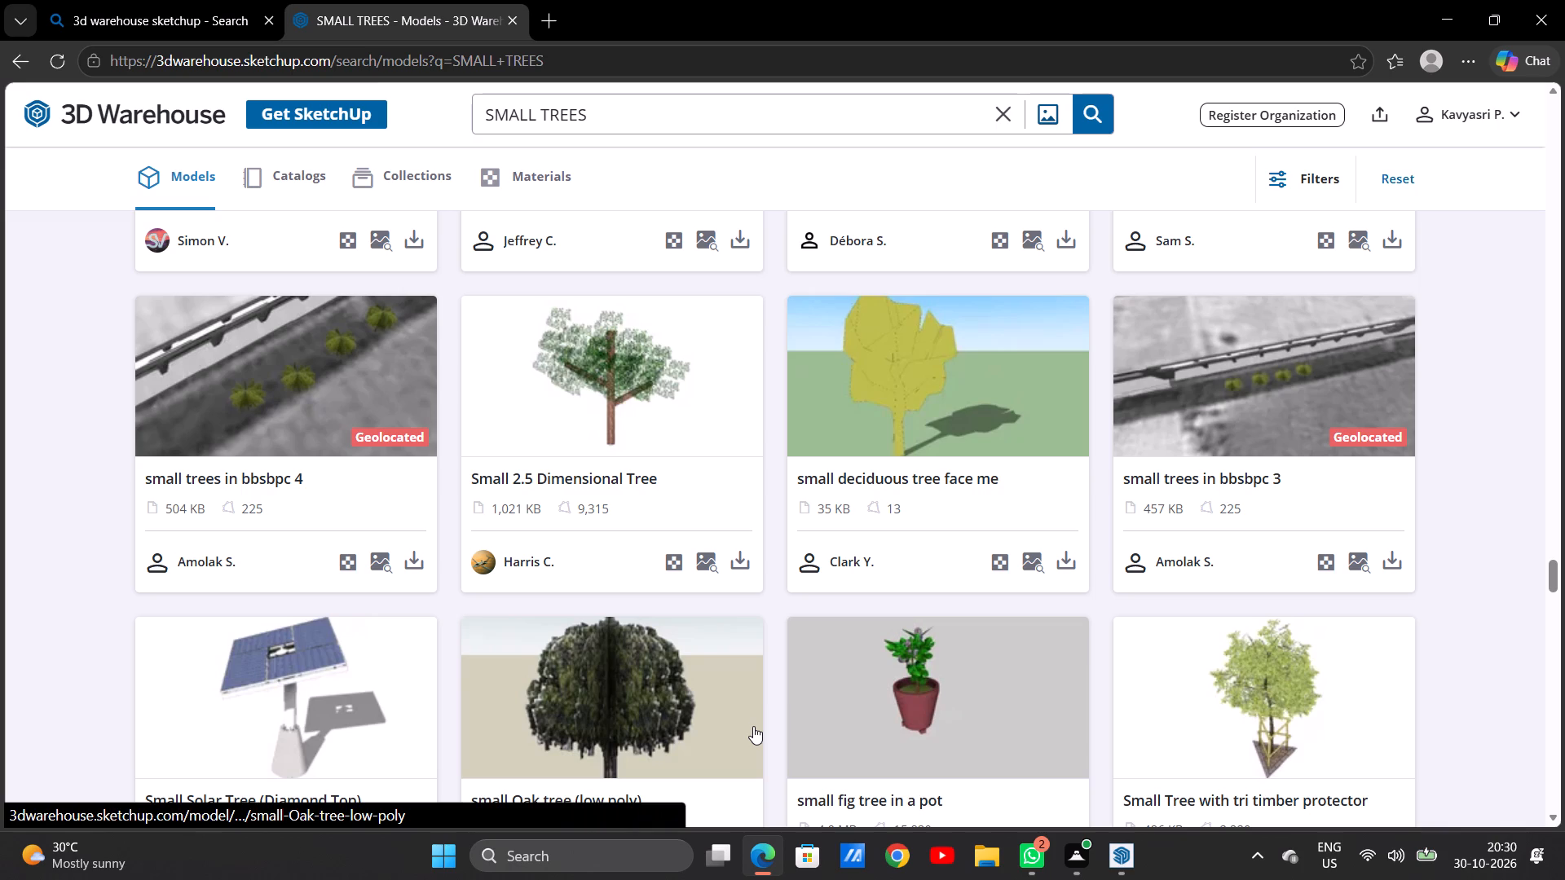
pyautogui.scroll(-1, 753, 726)
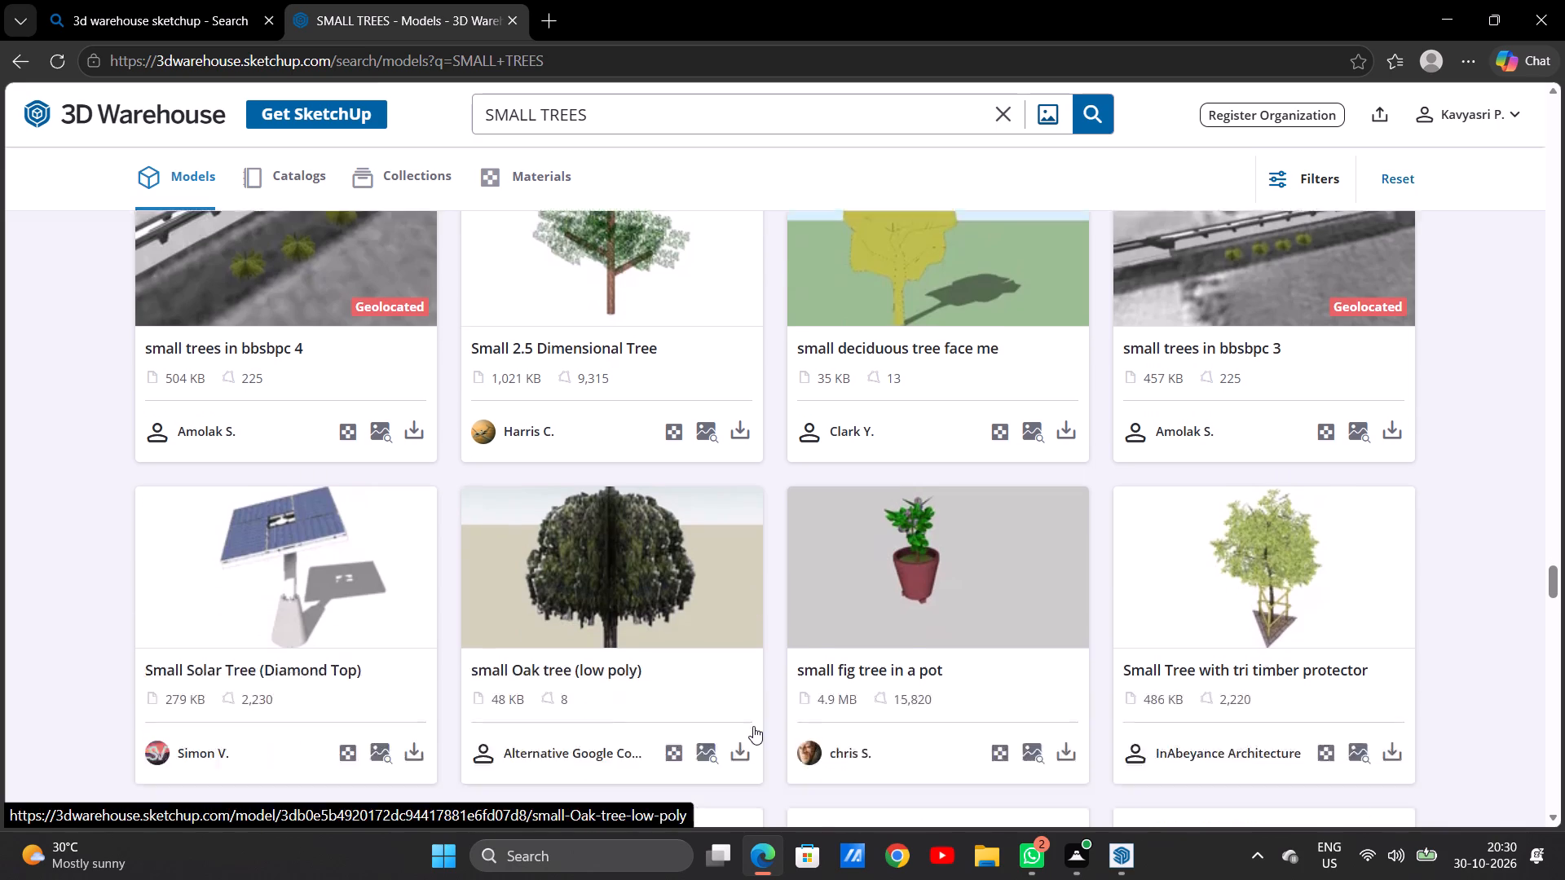
pyautogui.scroll(-2, 753, 726)
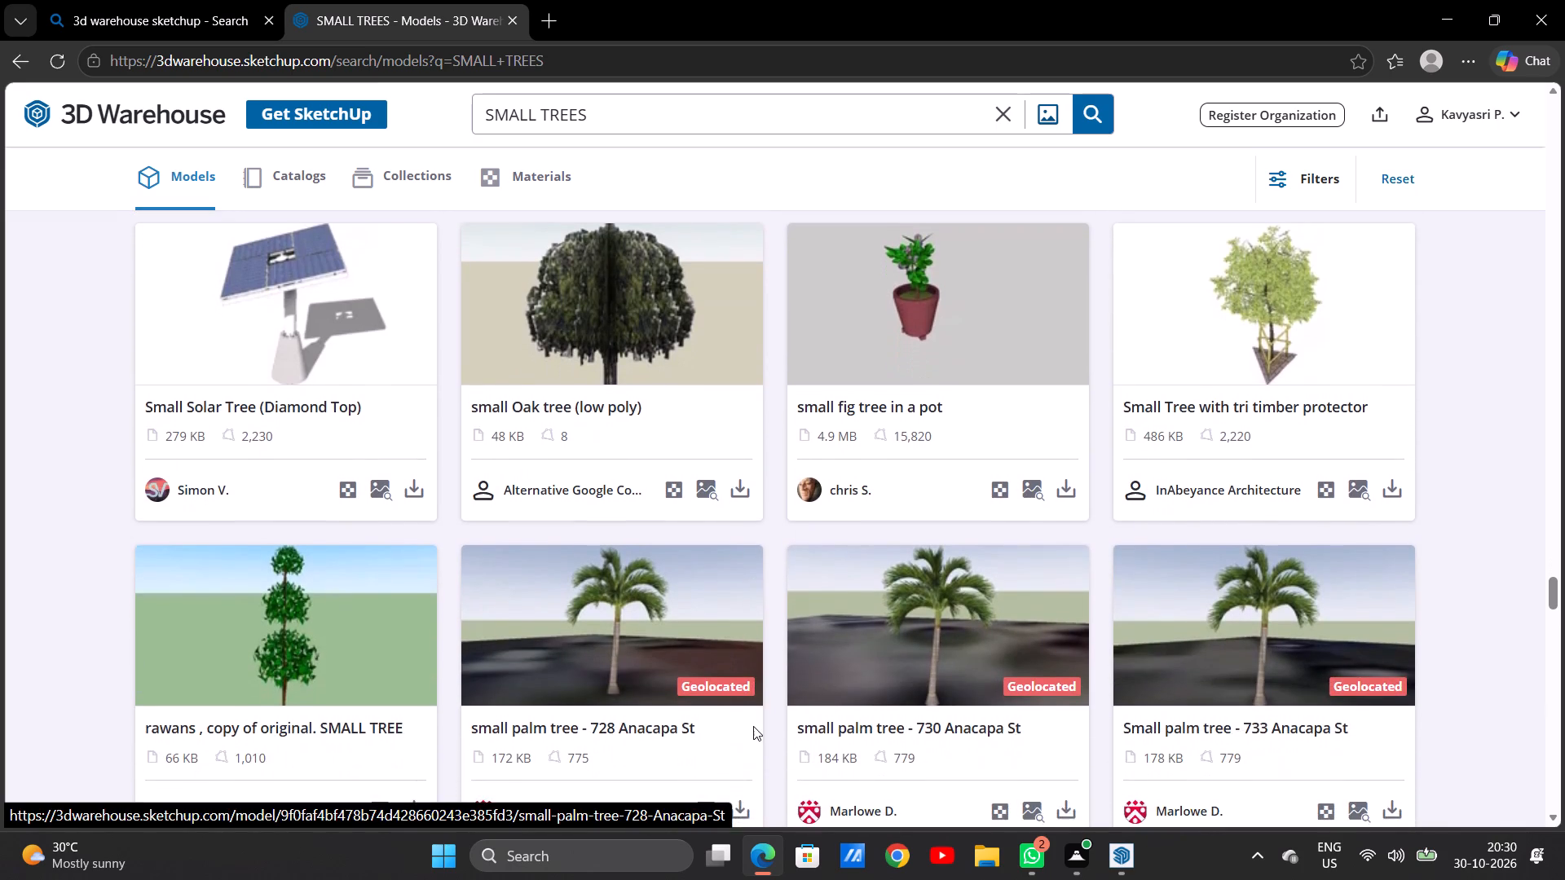
pyautogui.scroll(-3, 753, 726)
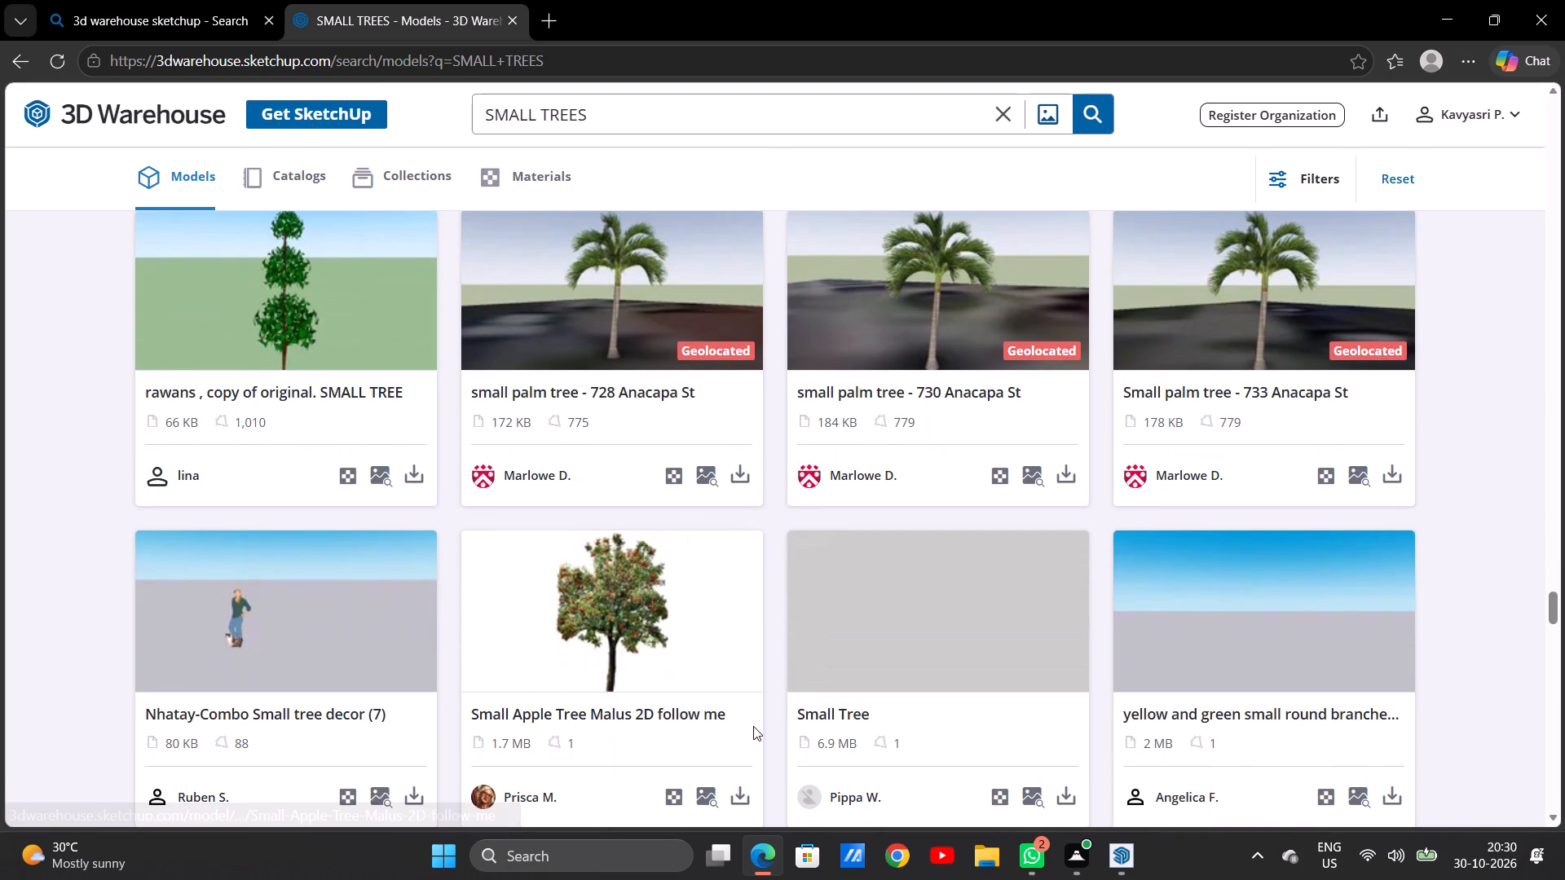
pyautogui.scroll(-3, 753, 726)
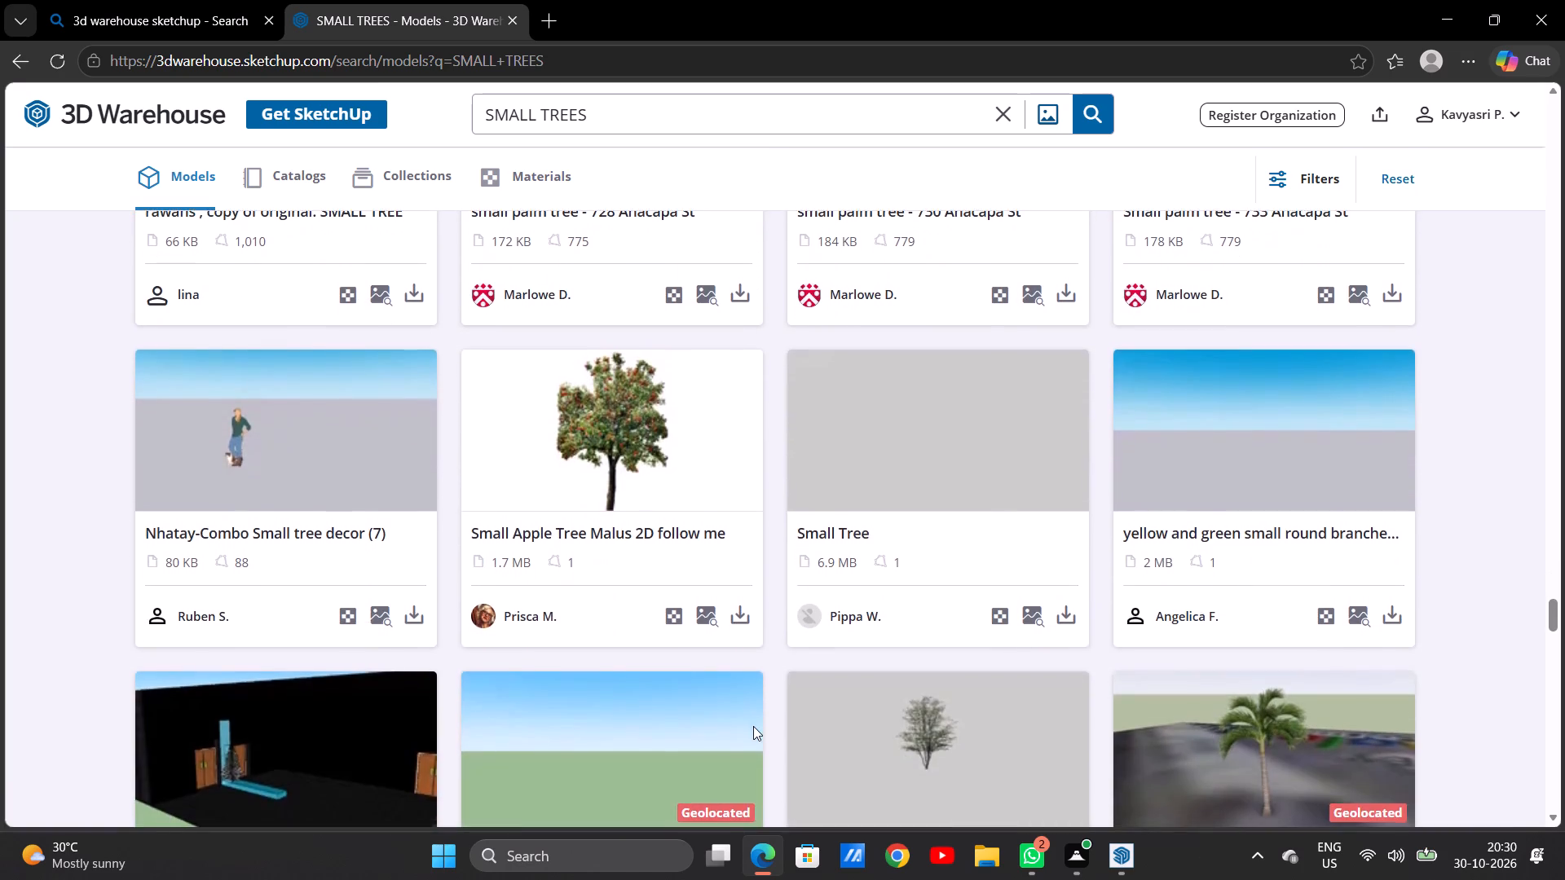
pyautogui.scroll(-6, 753, 726)
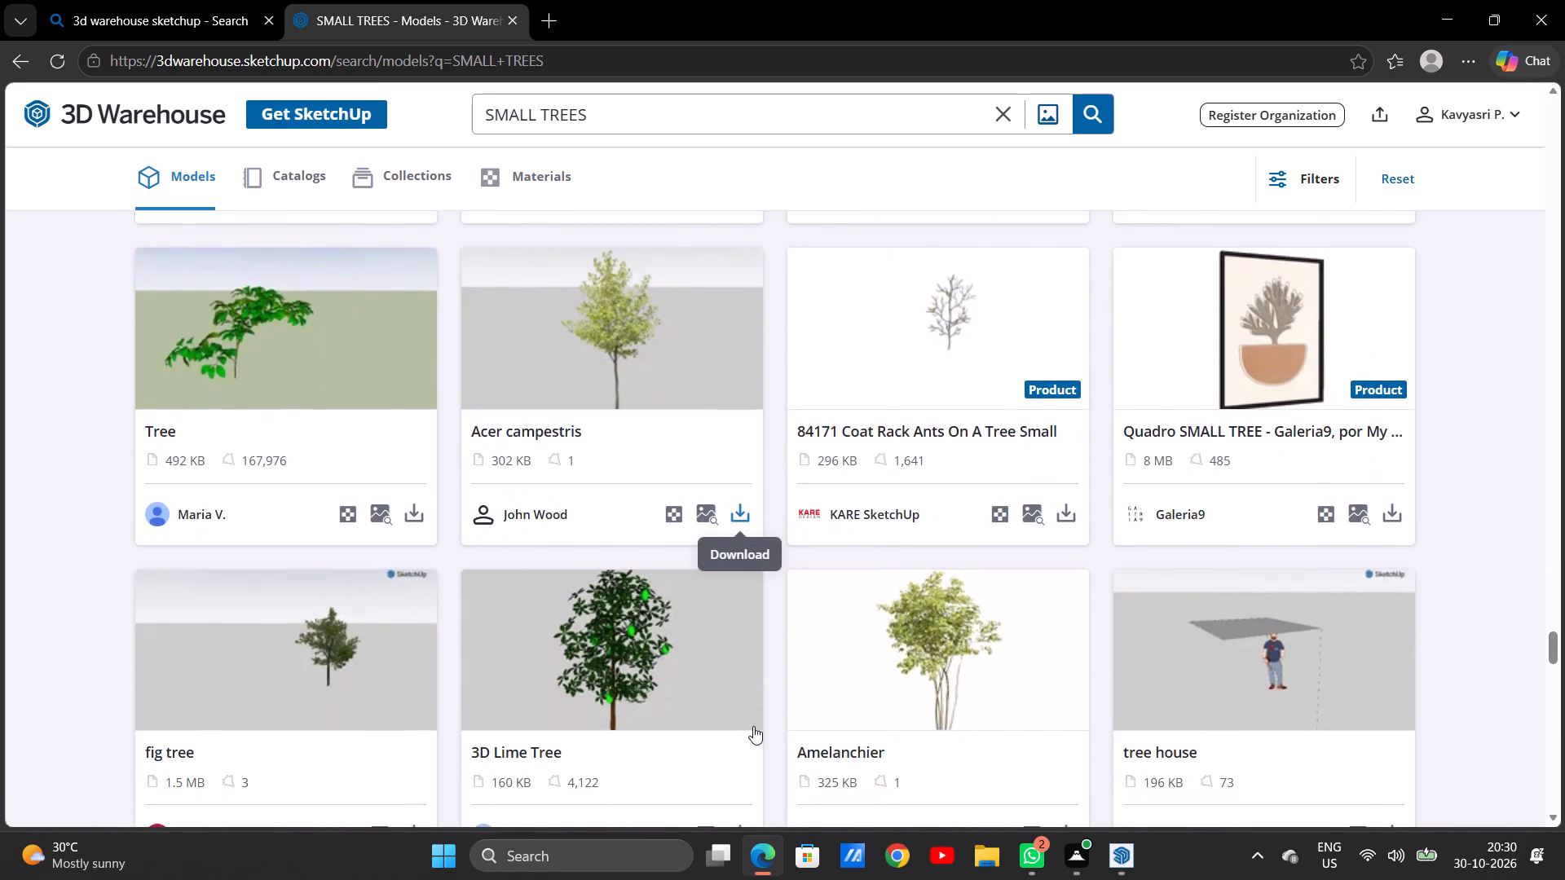
pyautogui.scroll(-5, 753, 726)
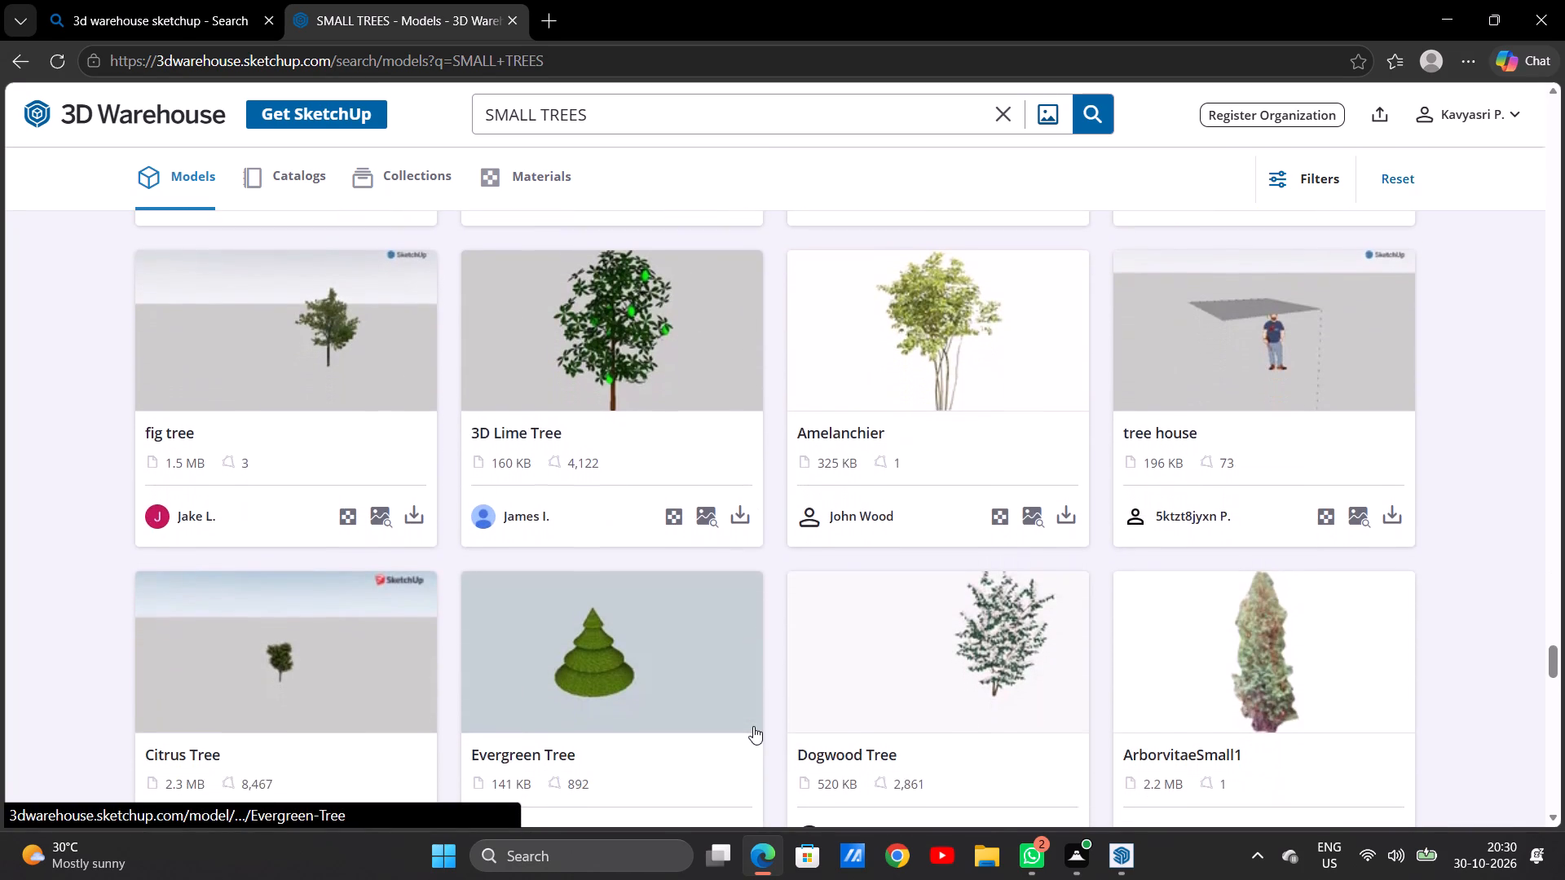
pyautogui.scroll(-1, 753, 726)
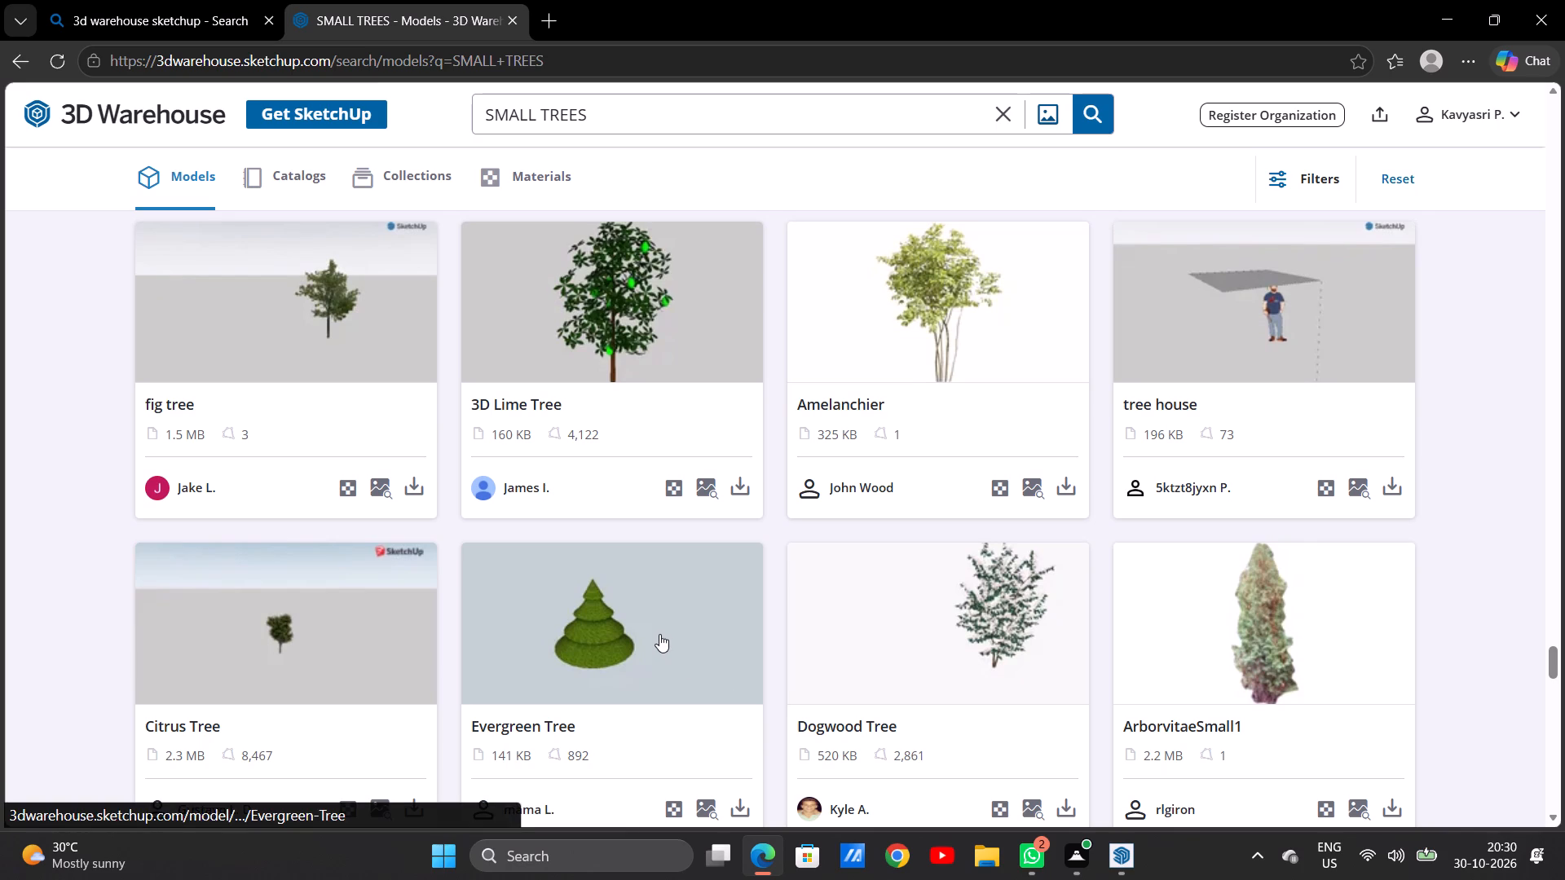
pyautogui.scroll(-1, 659, 634)
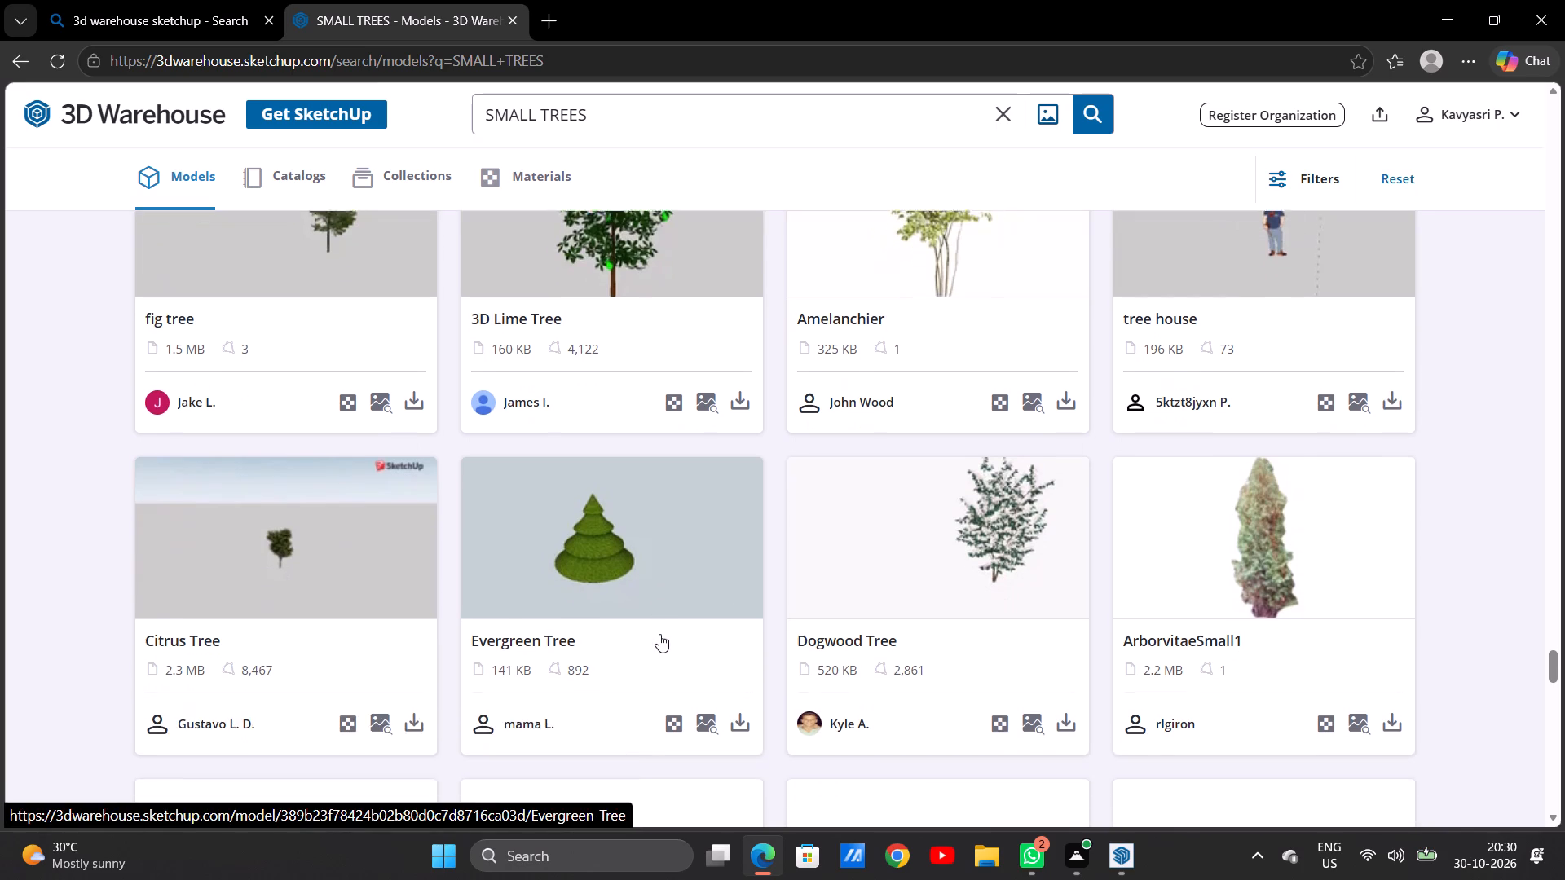
pyautogui.scroll(-2, 659, 634)
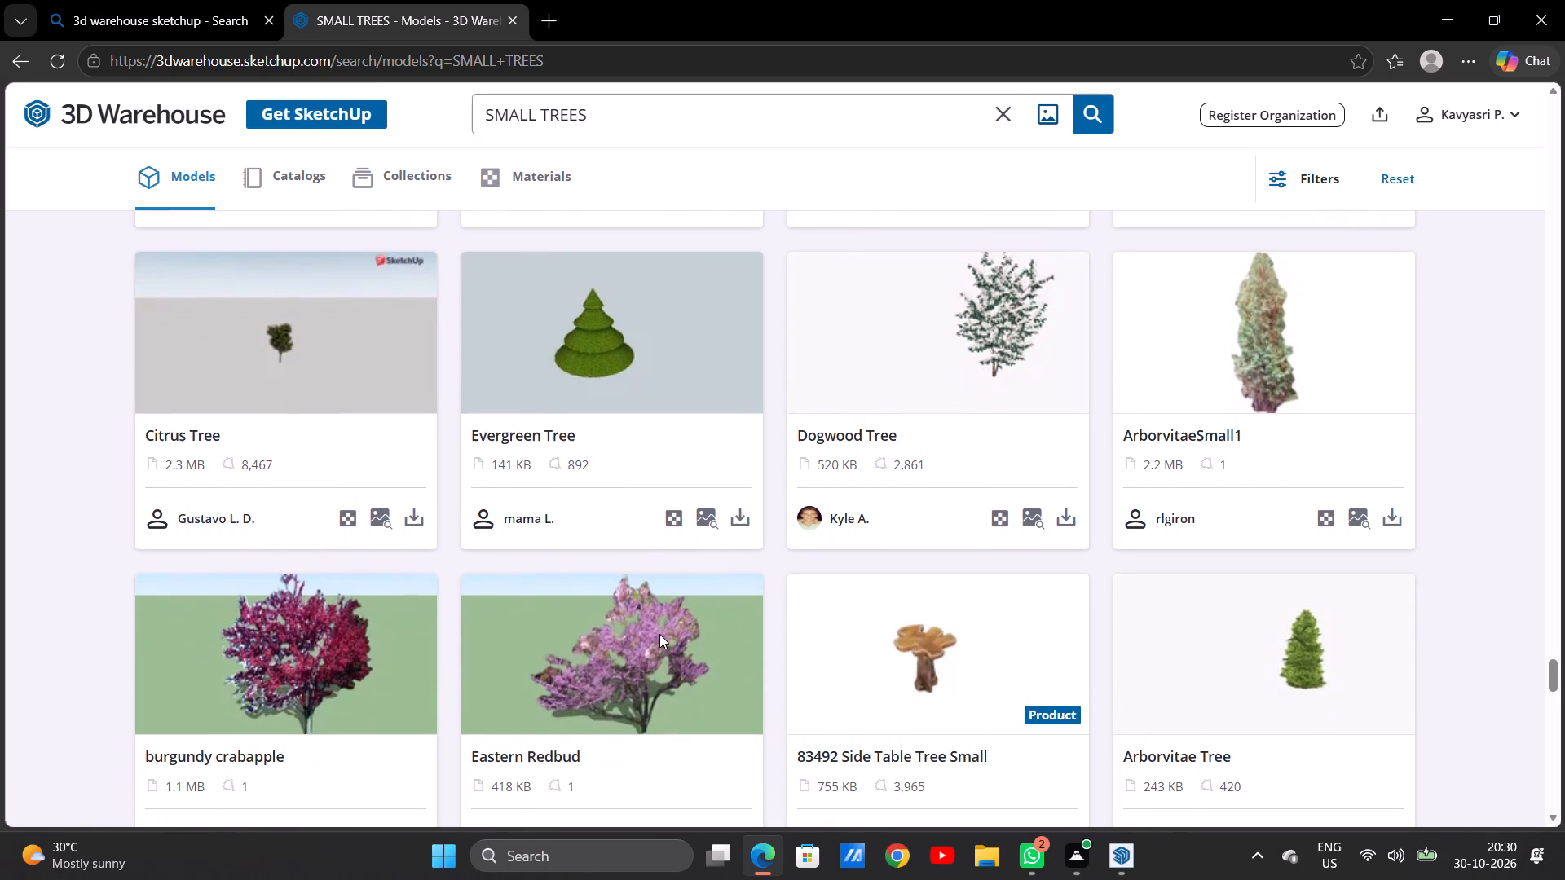
pyautogui.scroll(-4, 659, 634)
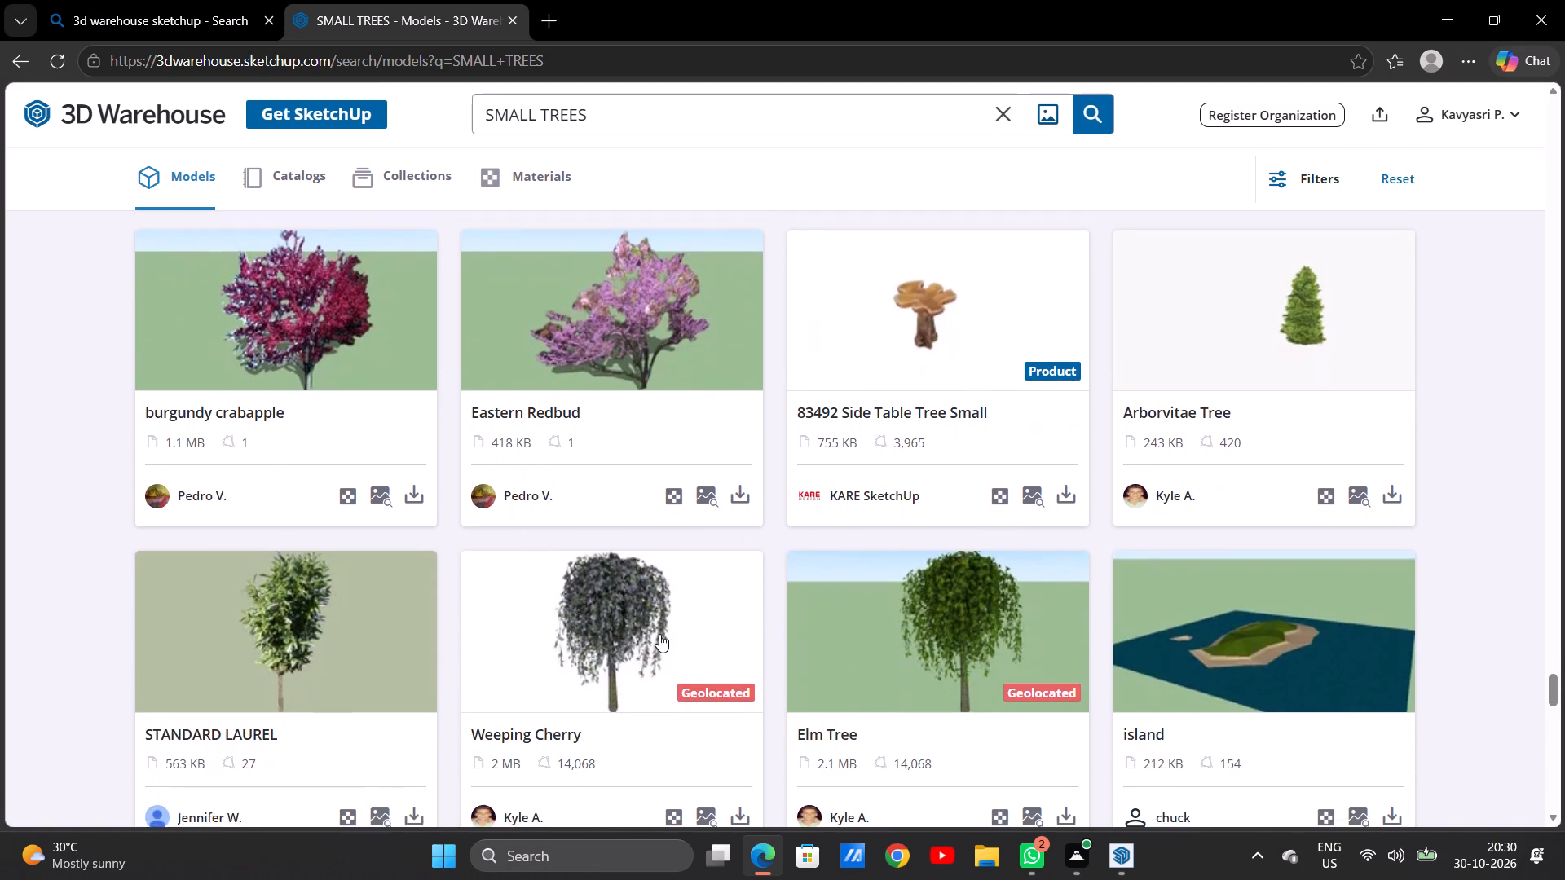
pyautogui.scroll(-2, 659, 634)
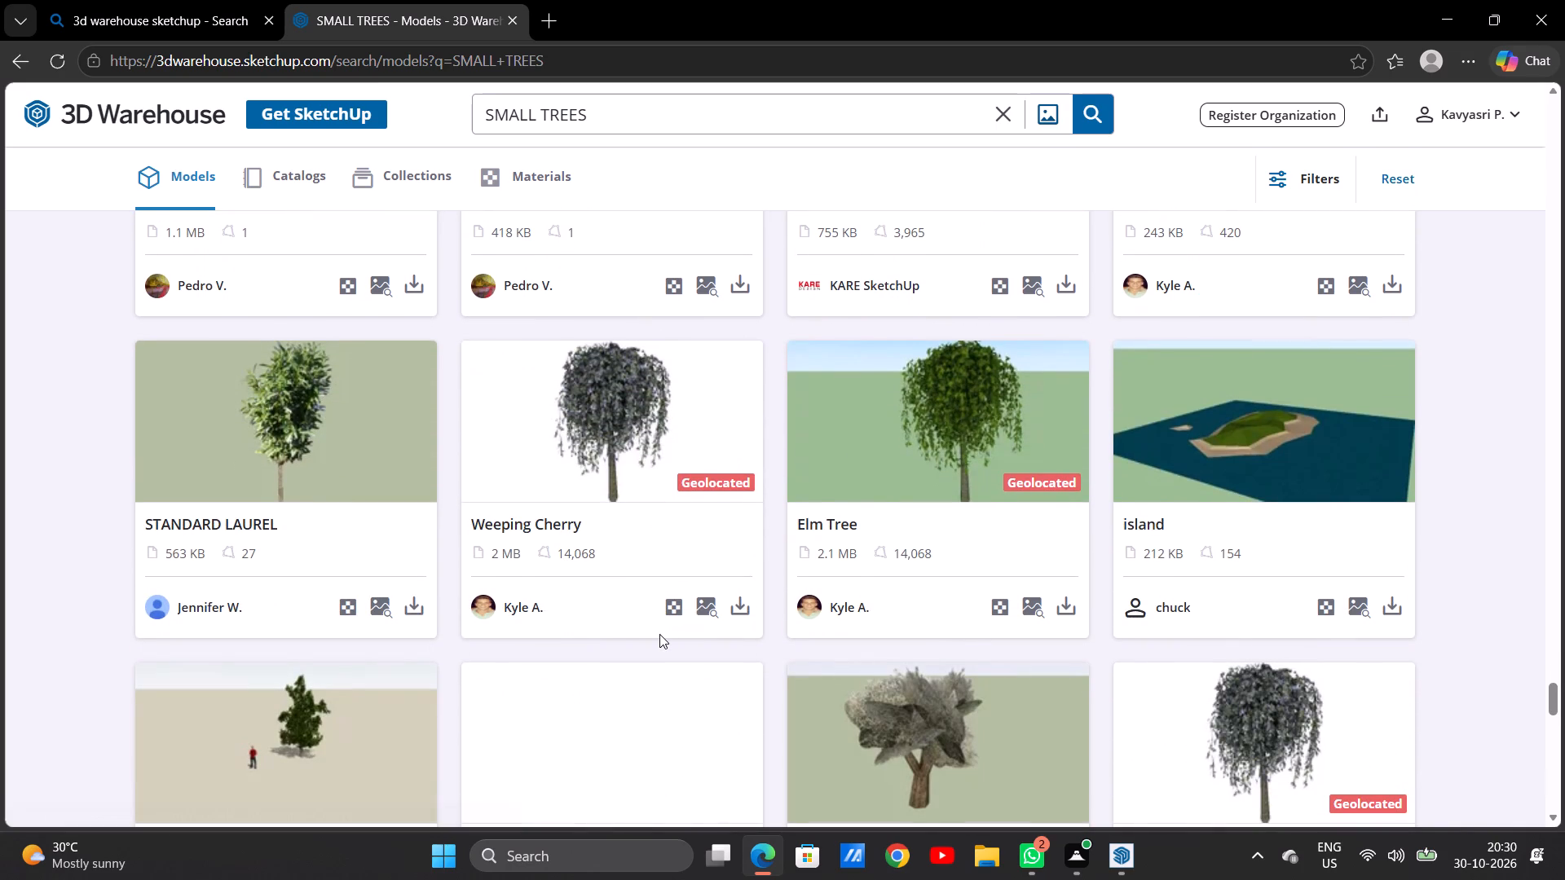
pyautogui.scroll(-1, 659, 634)
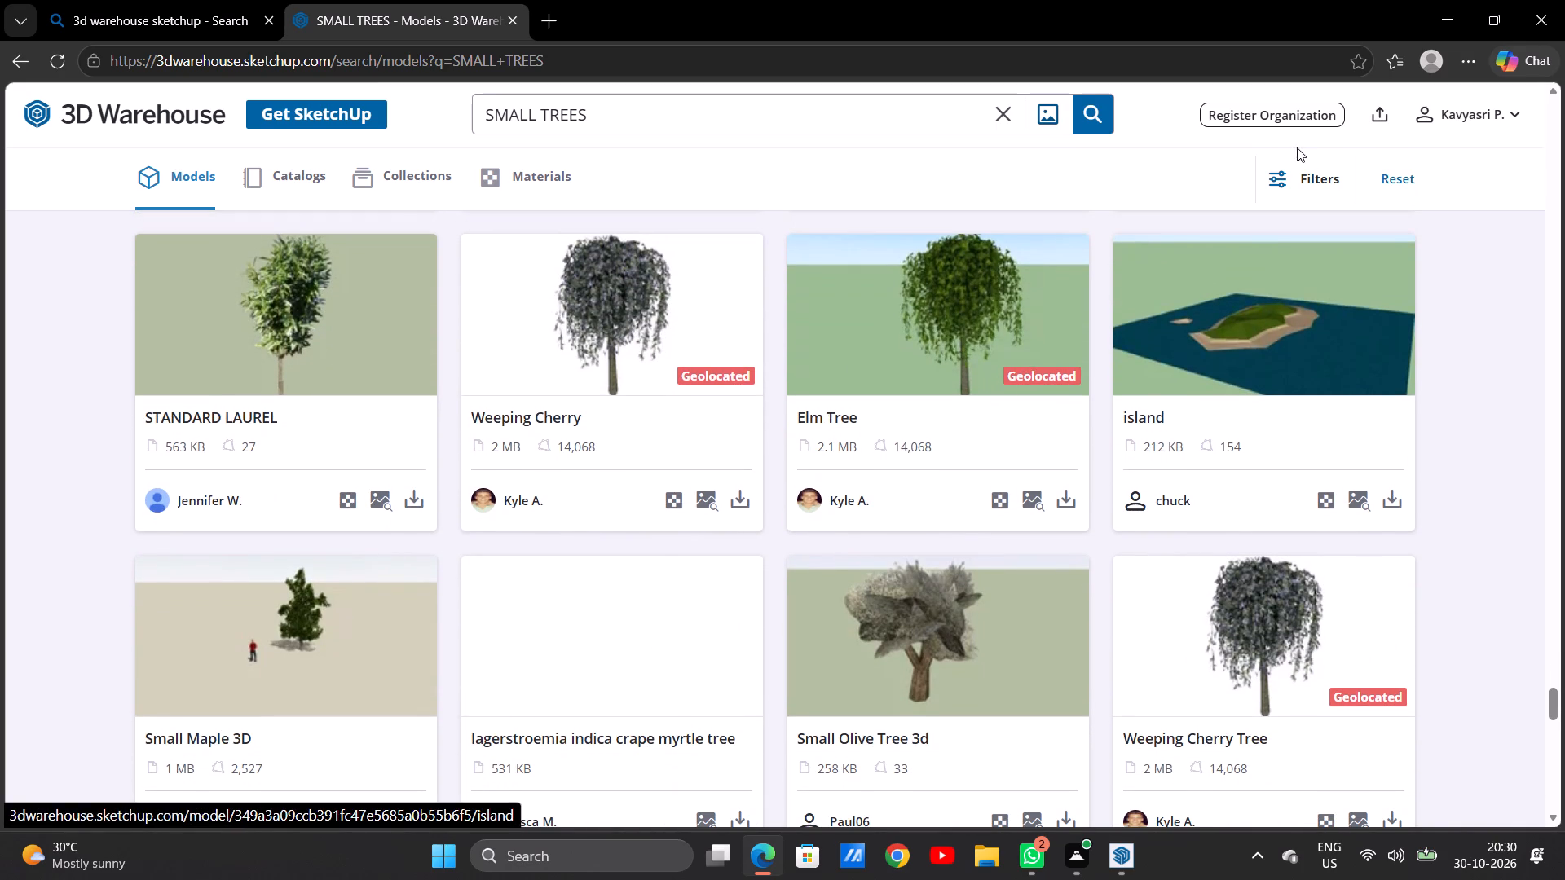
# Close the browser and the 3D Warehouse window to return to the house model in SketchUp.
pyautogui.click(1530, 16)
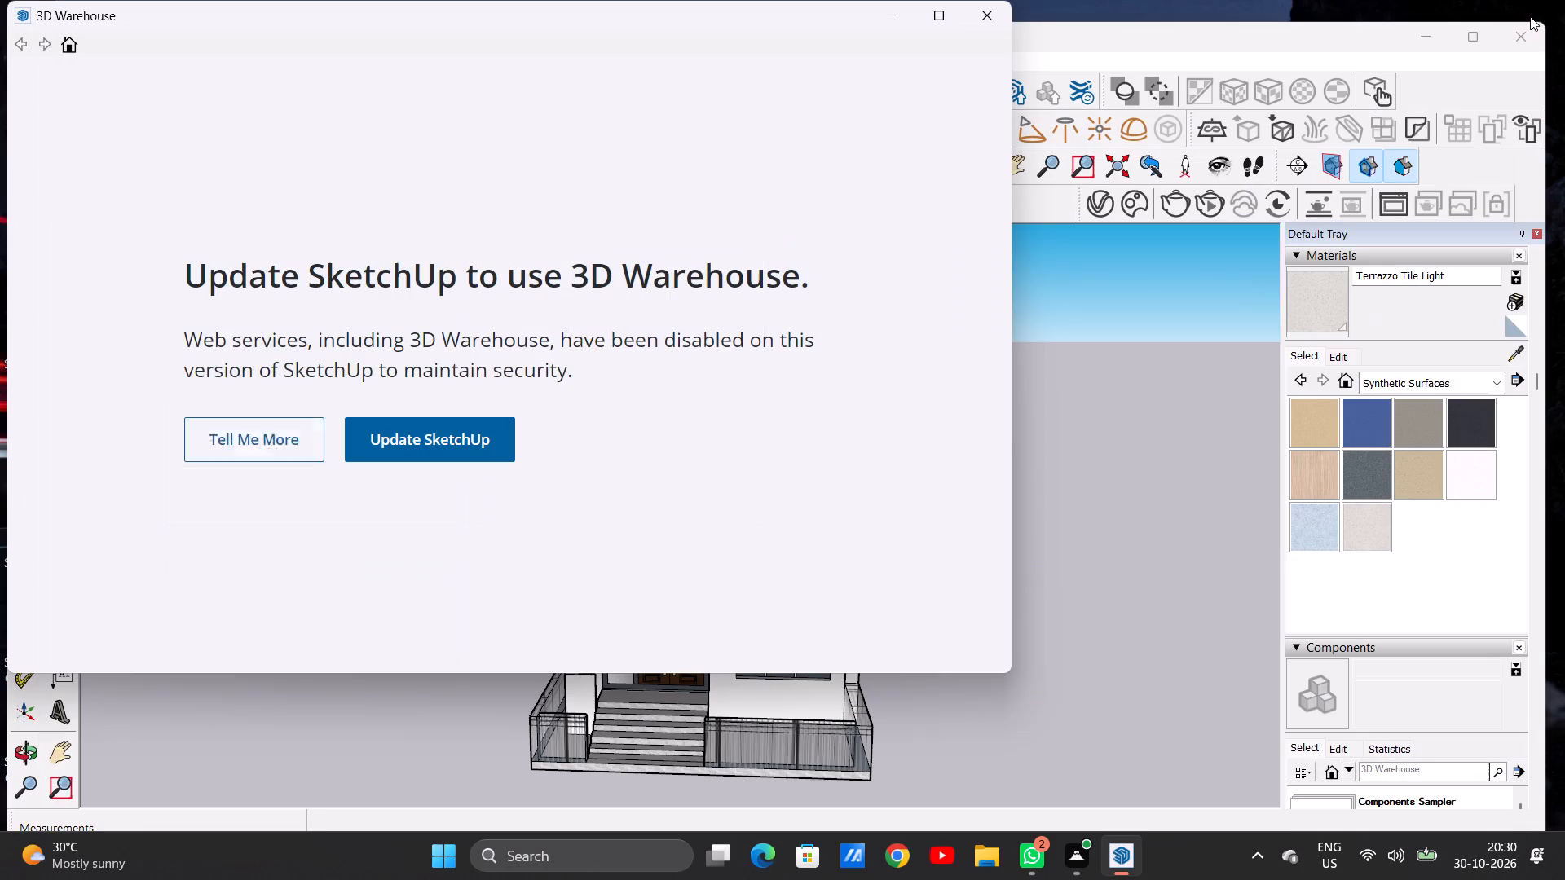
pyautogui.click(986, 15)
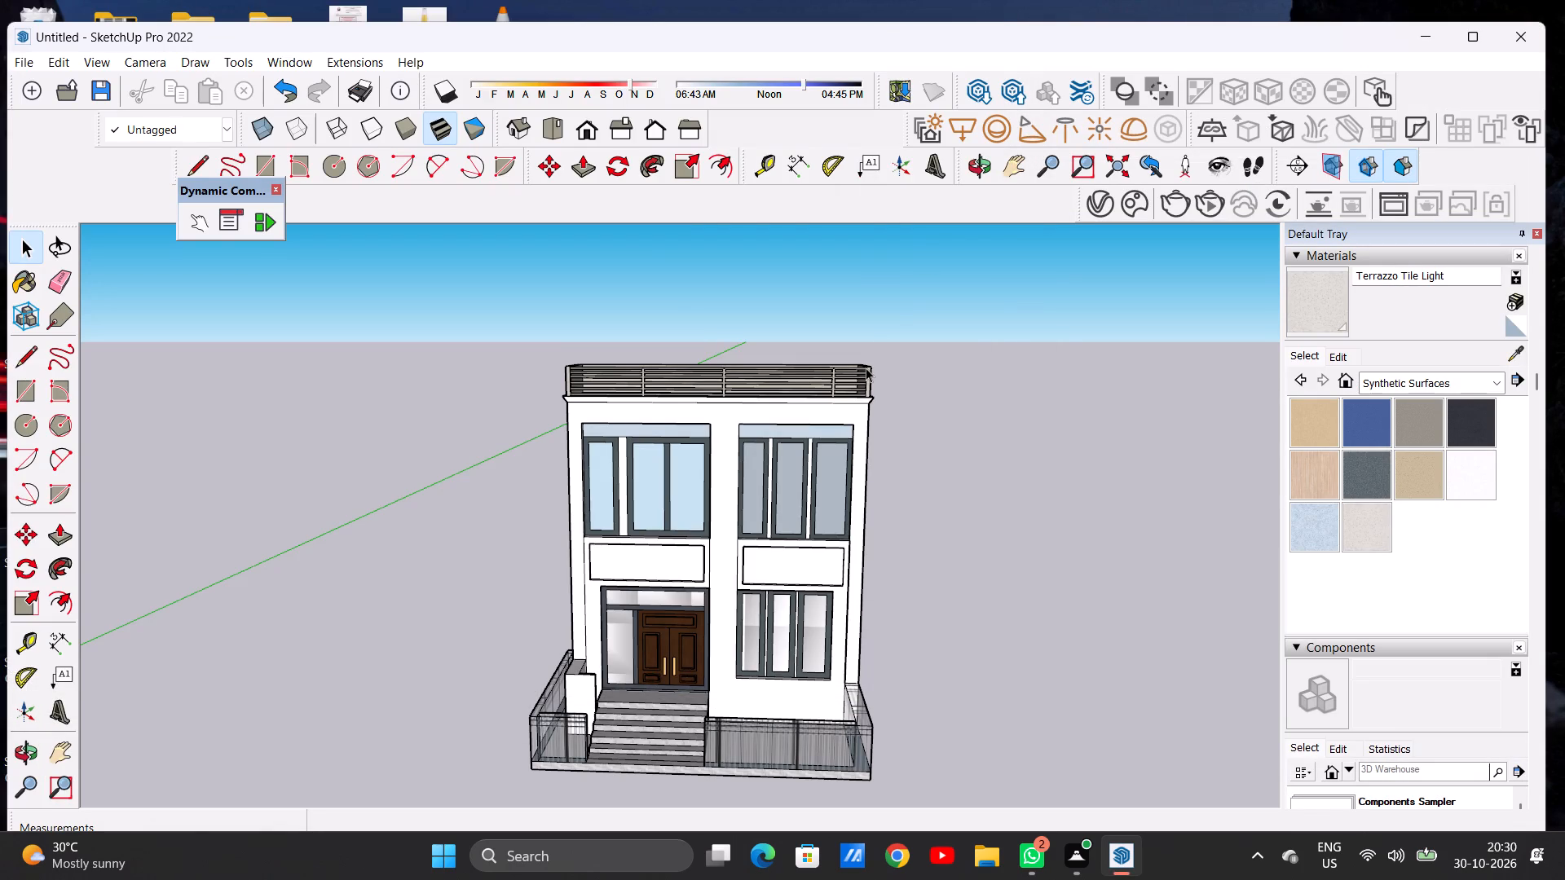
# Import the downloaded Small+Bush+Planter model and place it on the front terrace floor between the stairs and the side railing, below the ground-floor window.
pyautogui.scroll(-8, 685, 415)
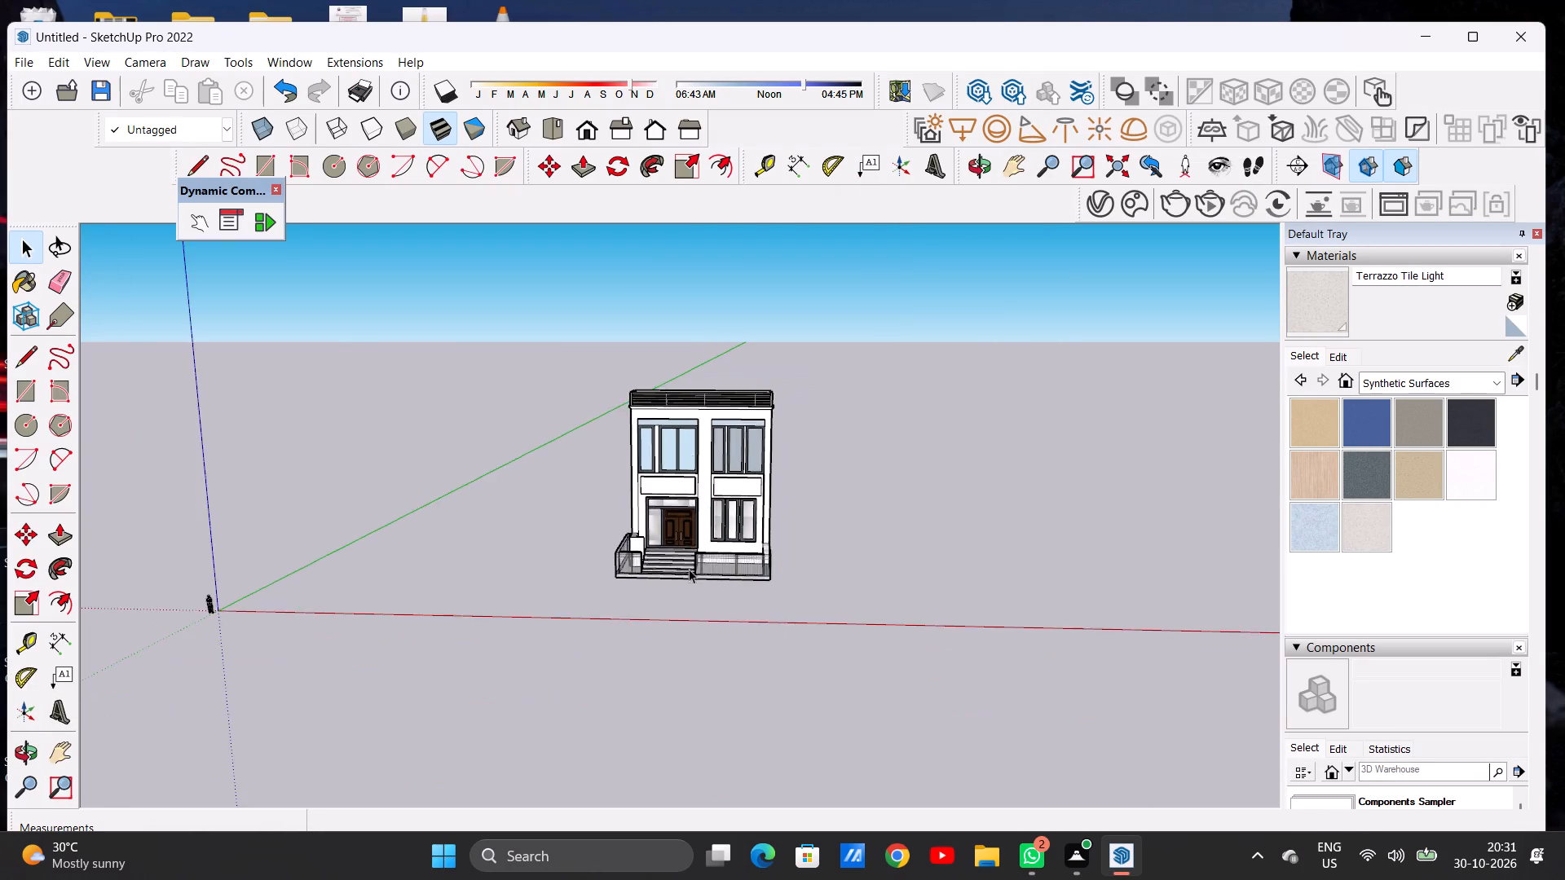
pyautogui.scroll(12, 682, 599)
pyautogui.moveTo(765, 450); pyautogui.dragTo(785, 605, button='middle')
pyautogui.scroll(-5, 586, 513)
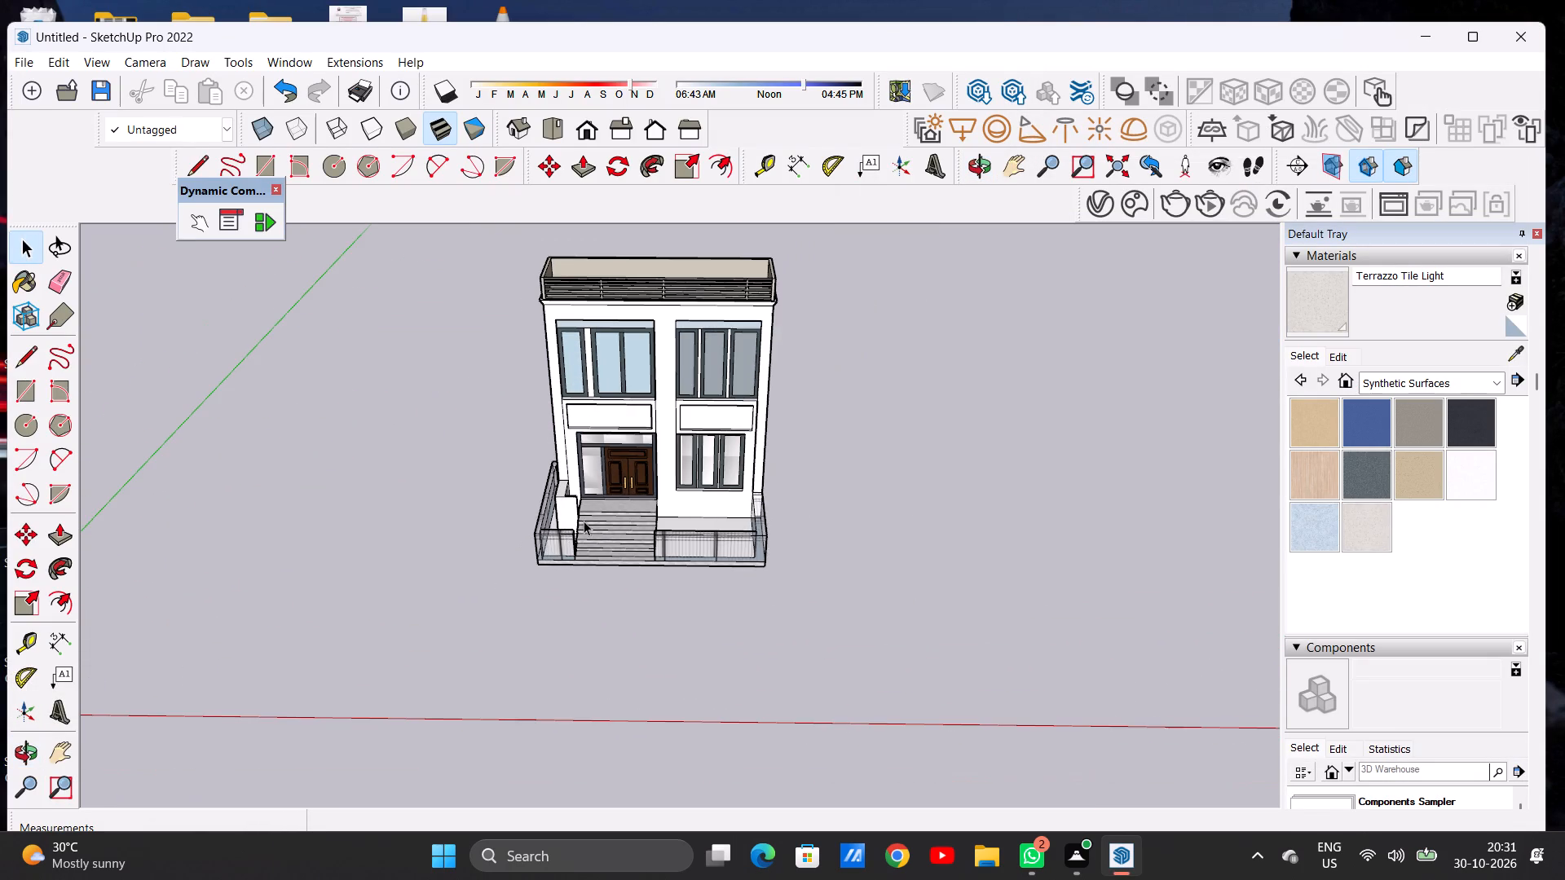
pyautogui.scroll(-1, 584, 521)
pyautogui.scroll(3, 667, 488)
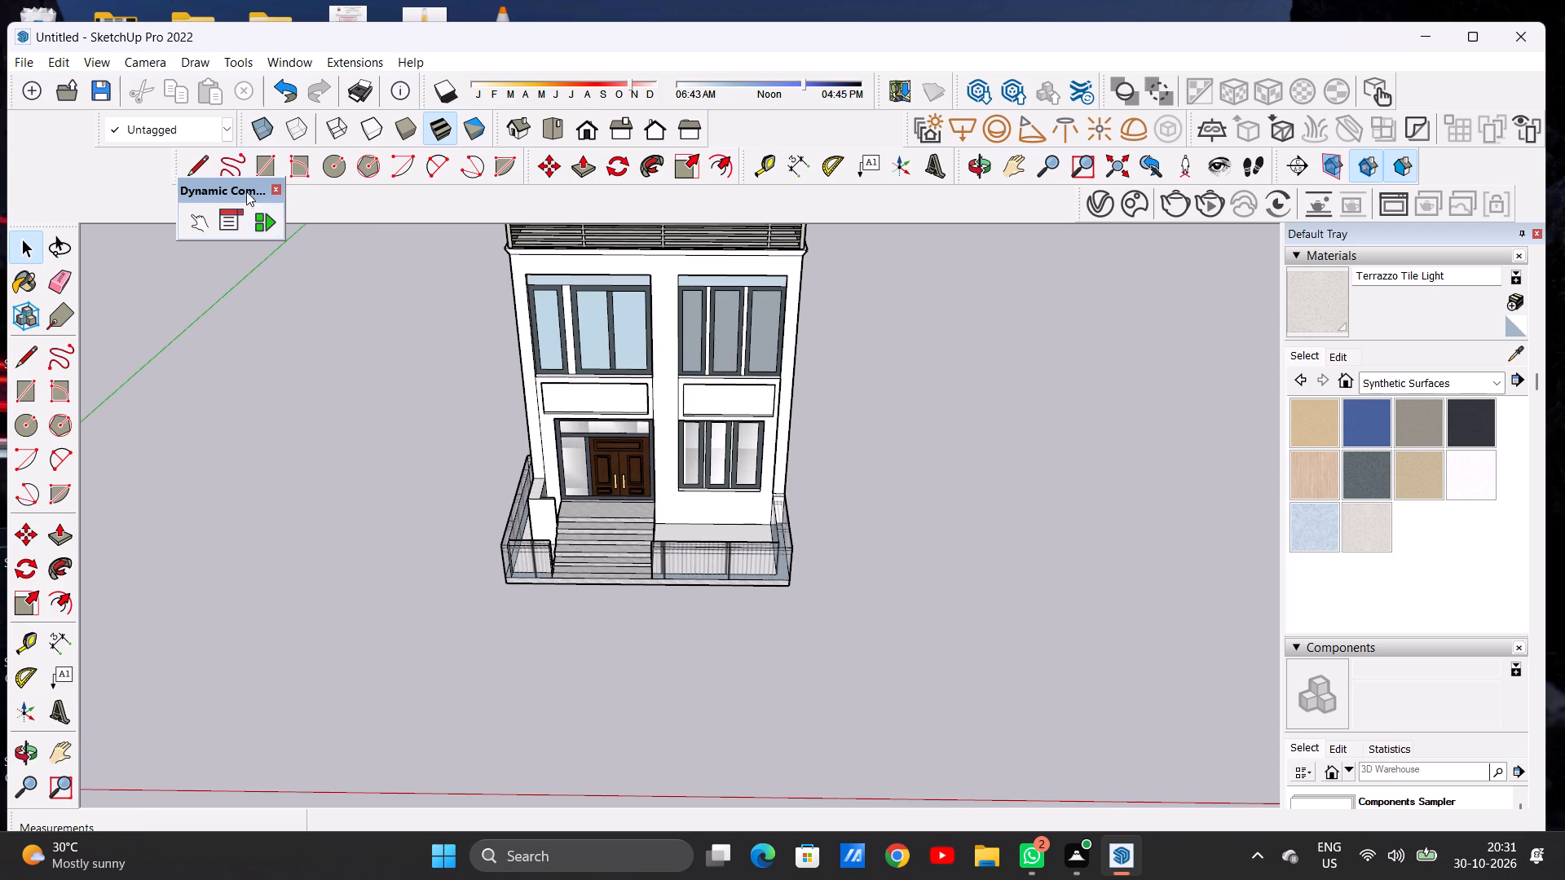
pyautogui.click(30, 59)
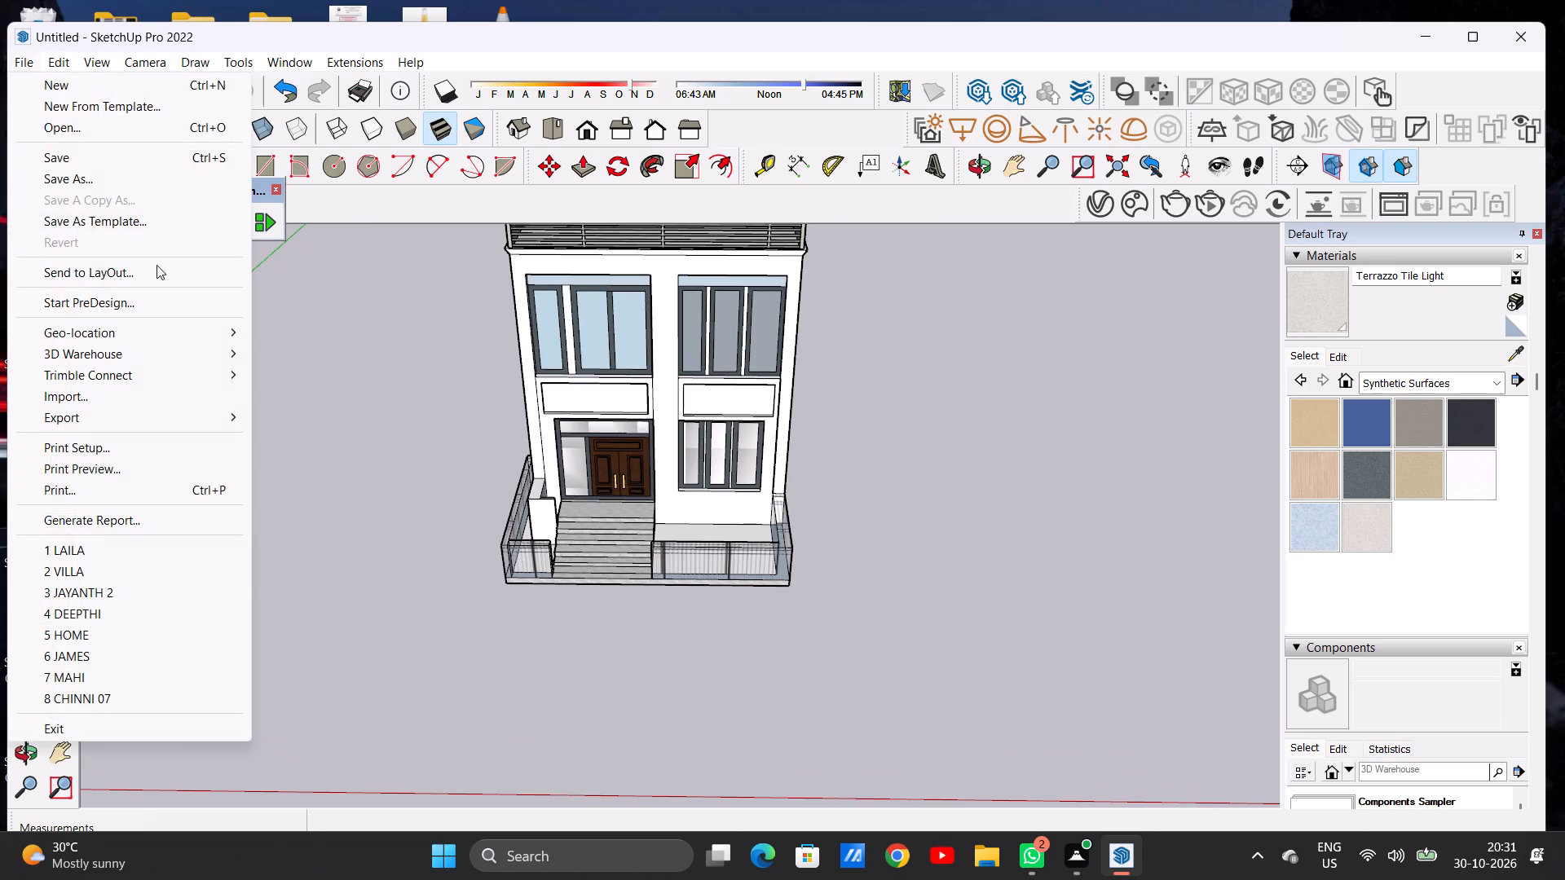
pyautogui.click(174, 397)
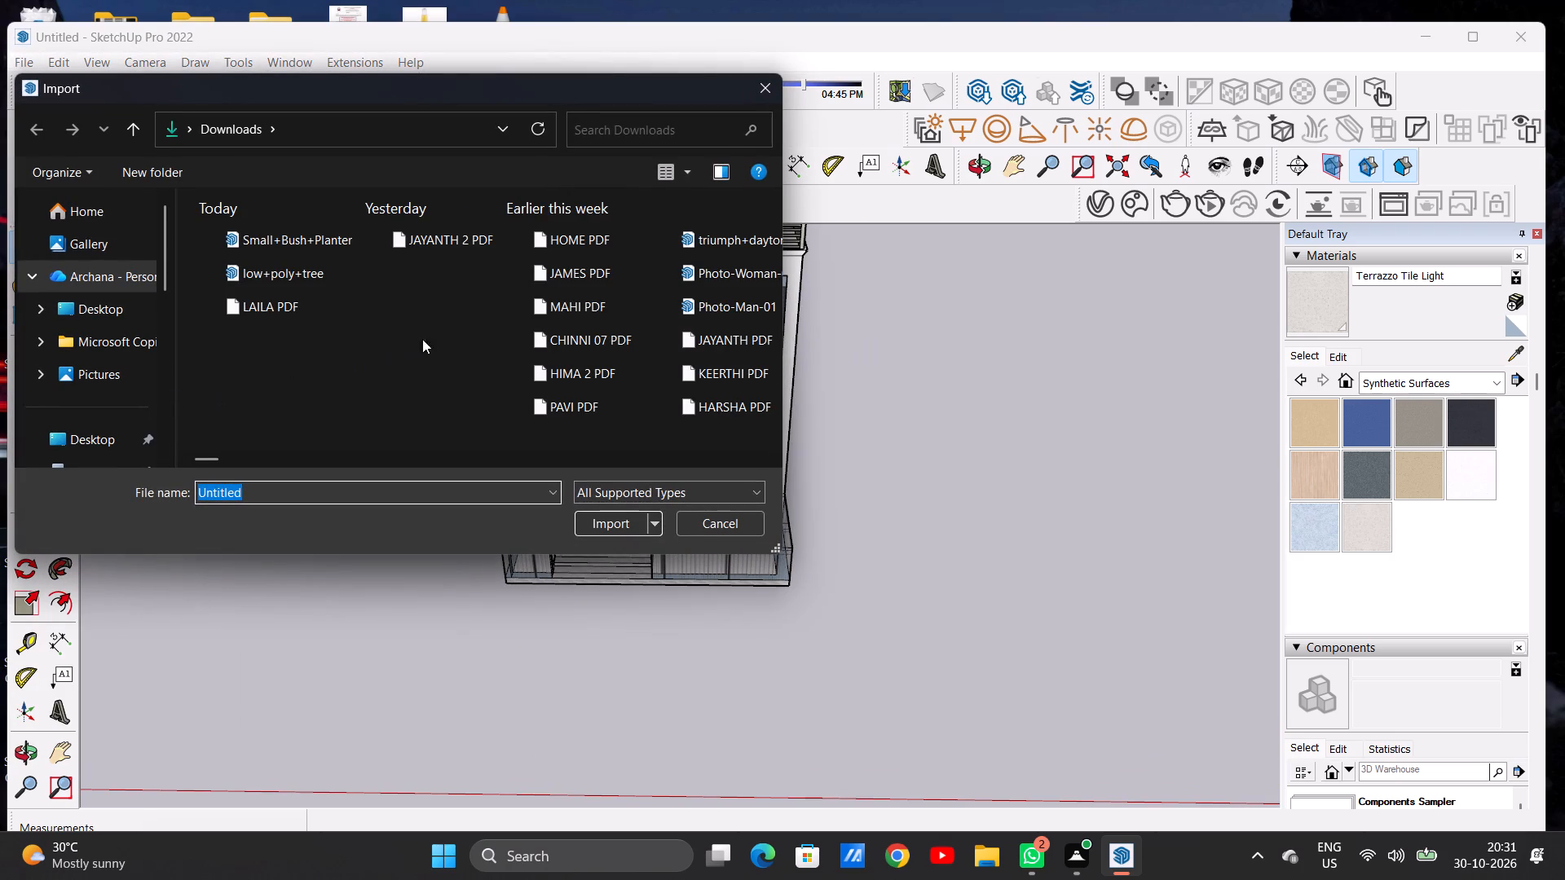
pyautogui.doubleClick(315, 250)
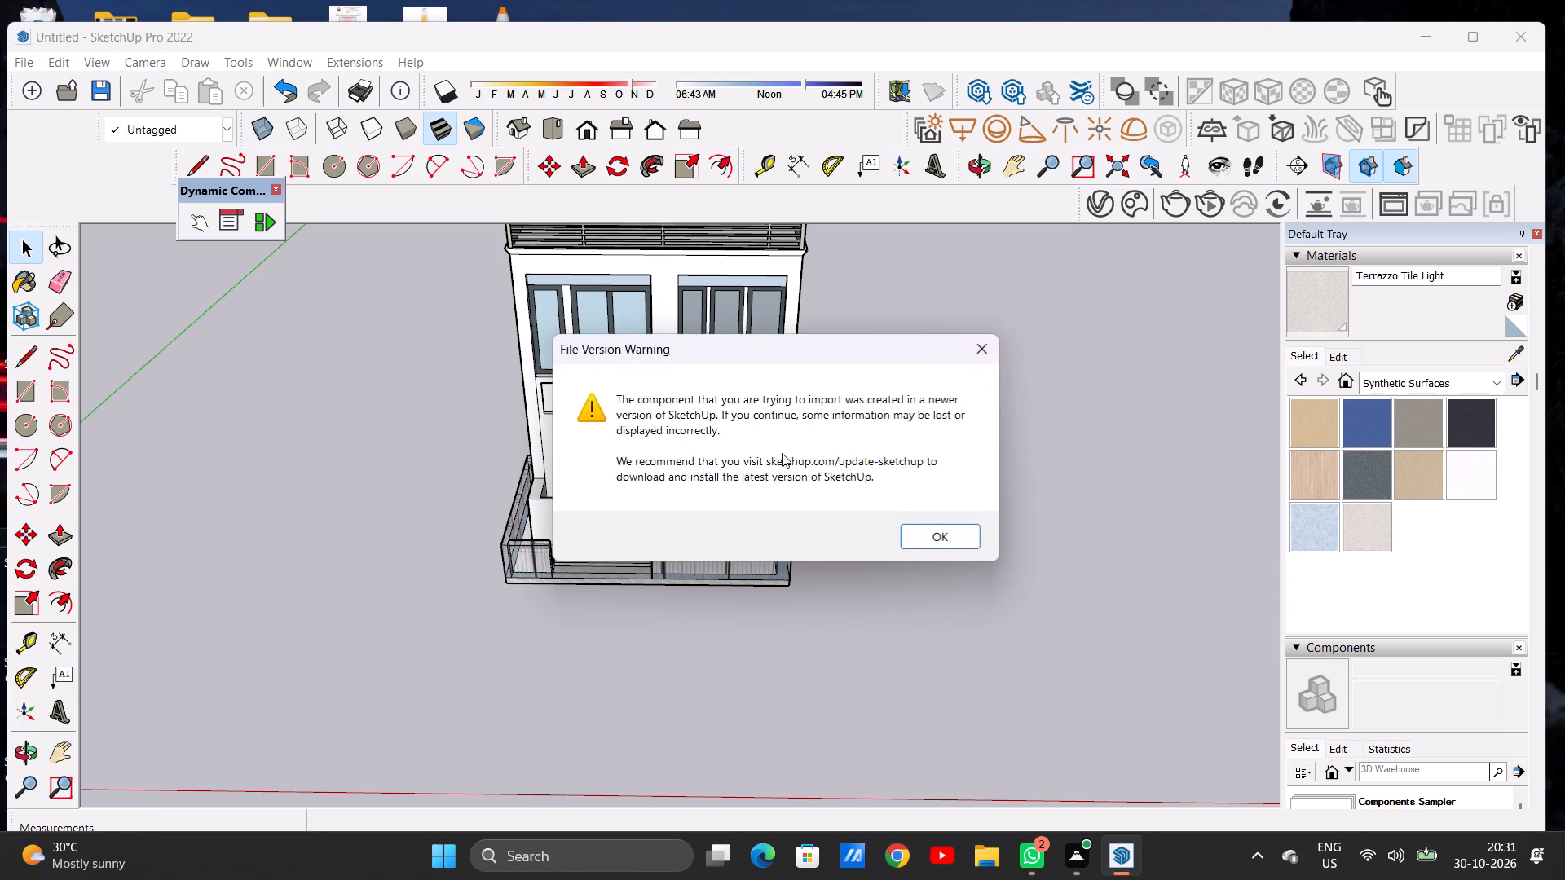
pyautogui.click(924, 536)
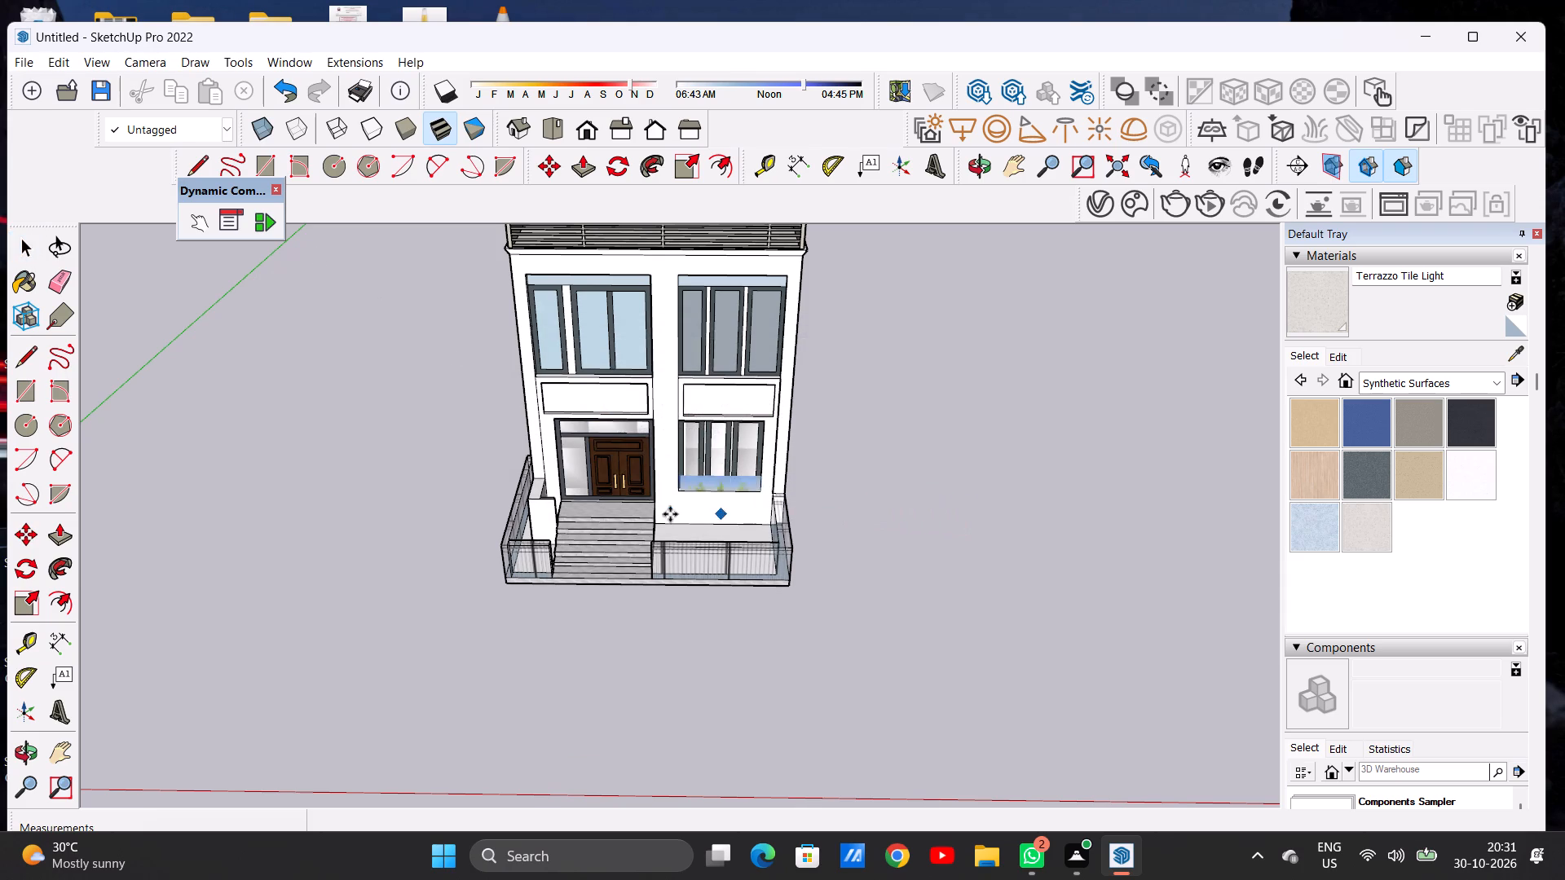
pyautogui.scroll(20, 551, 525)
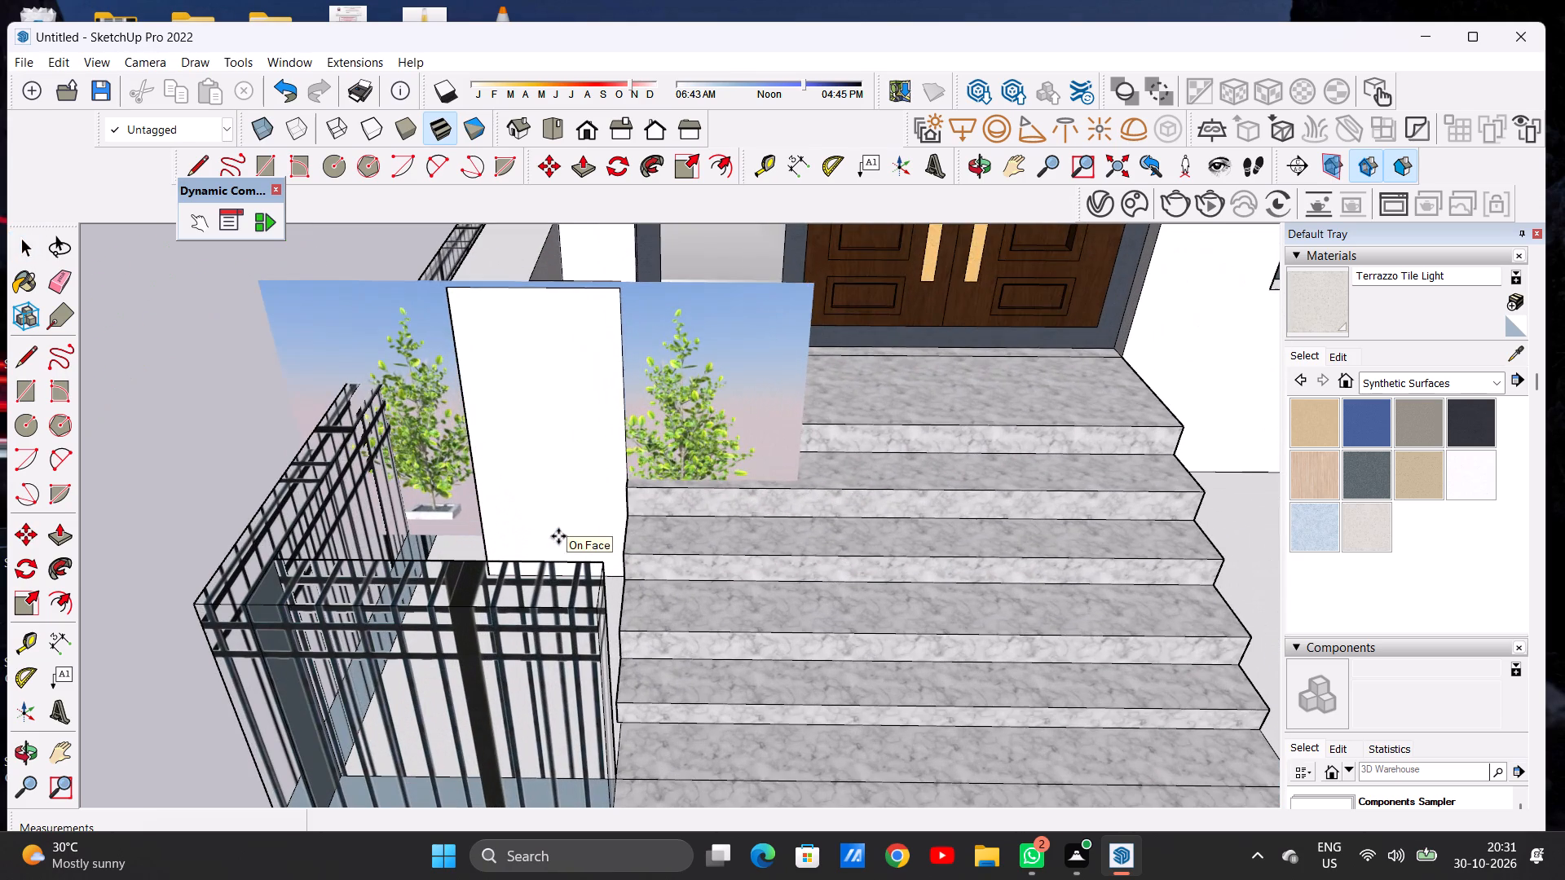
pyautogui.scroll(-19, 528, 535)
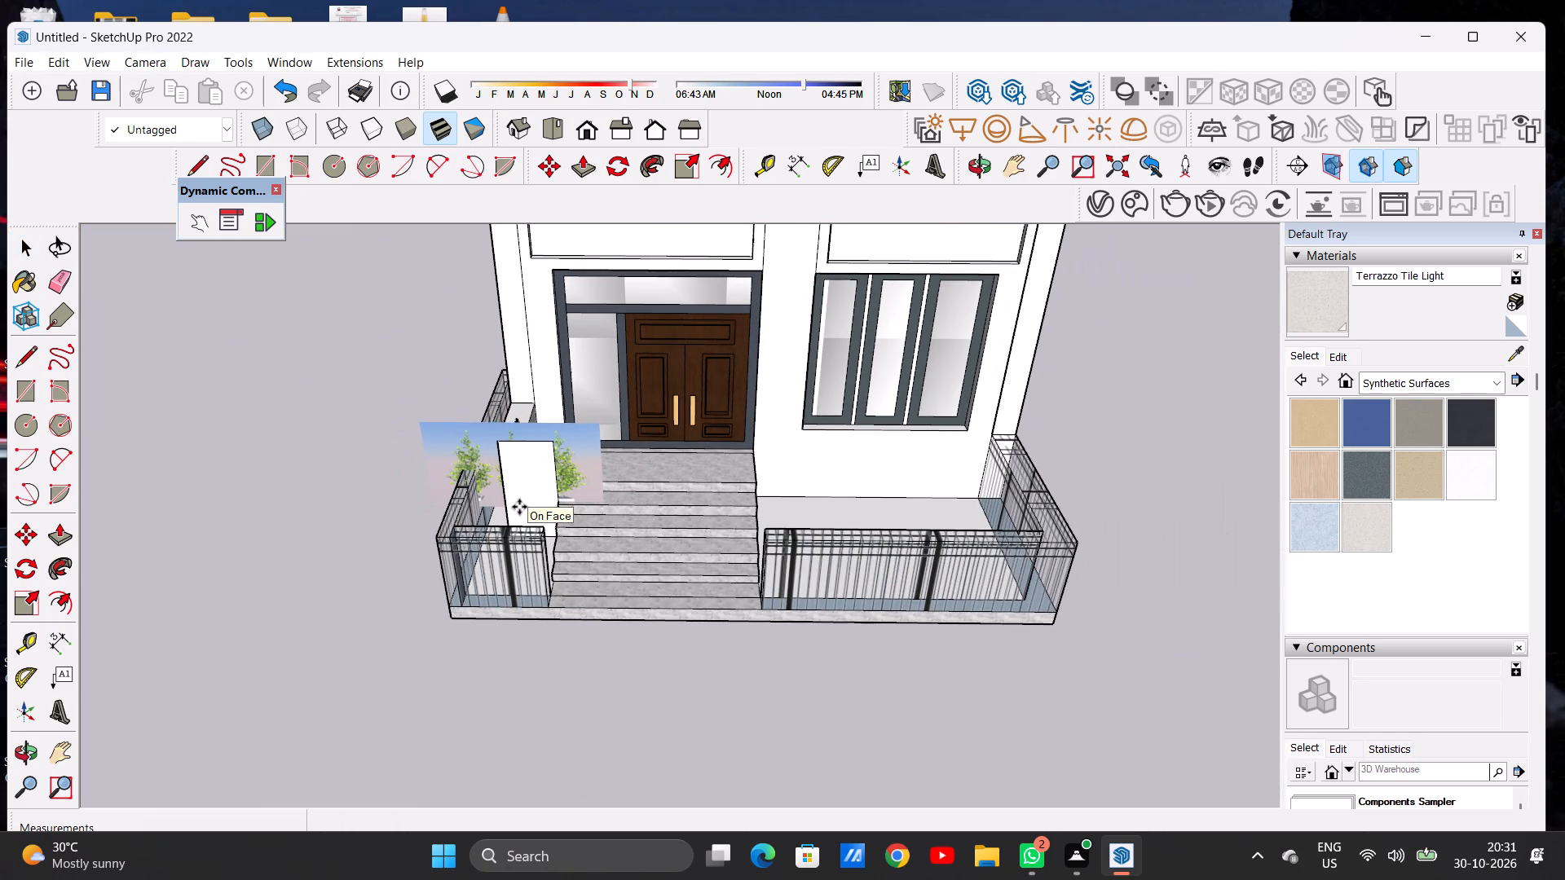
pyautogui.scroll(-2, 519, 507)
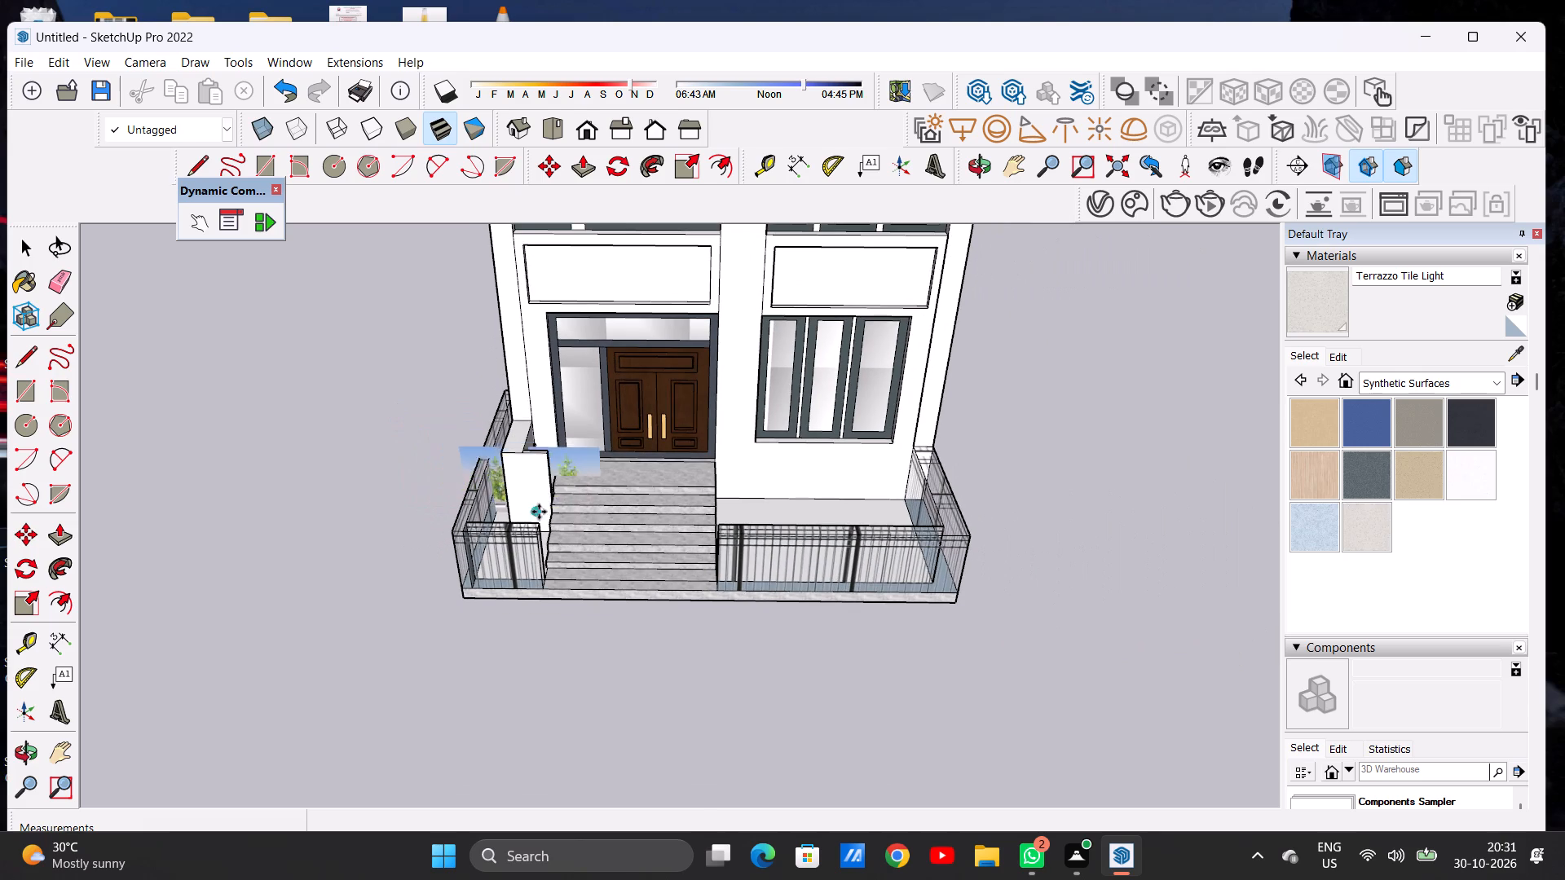
pyautogui.scroll(18, 843, 522)
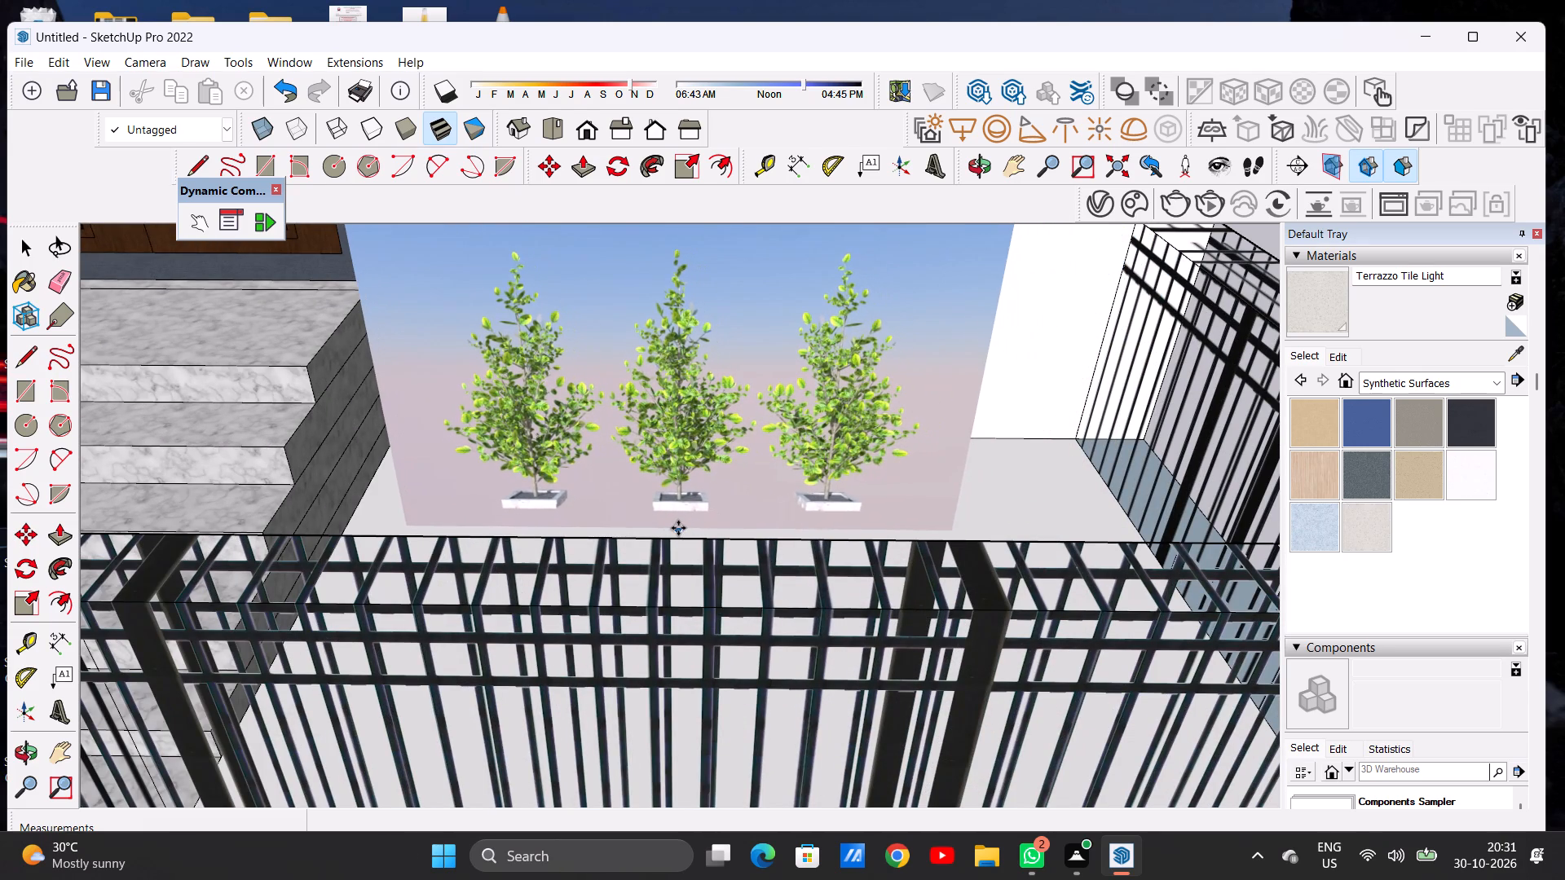
pyautogui.click(678, 528)
pyautogui.press('space')
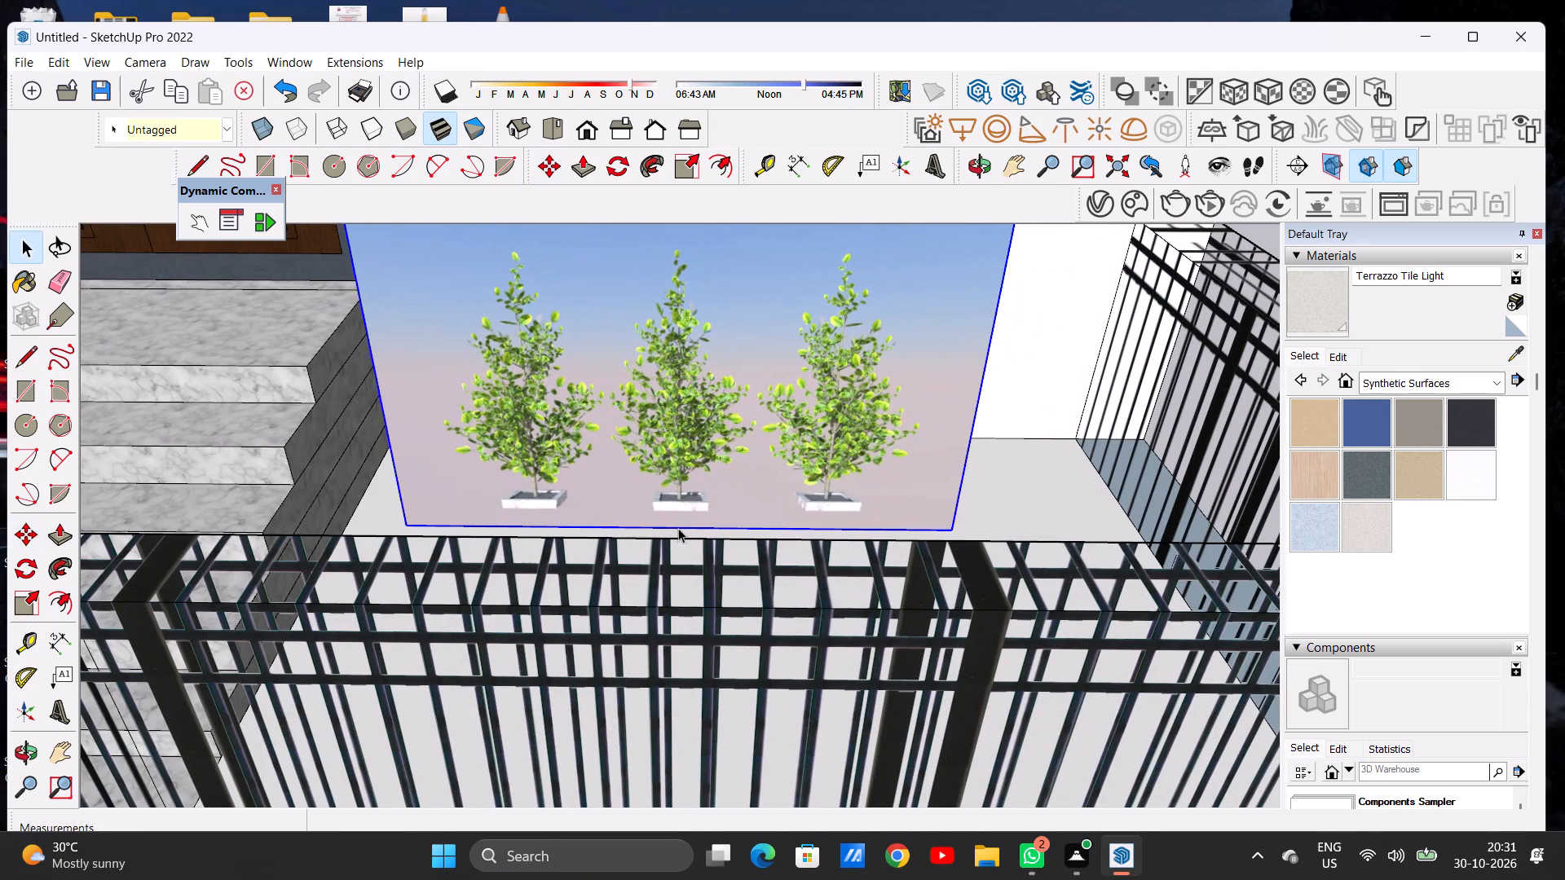
# Examine the placed bush planter and its backdrop image from several sides, and deselect it.
pyautogui.scroll(-14, 664, 502)
pyautogui.moveTo(775, 434); pyautogui.dragTo(624, 404, button='middle')
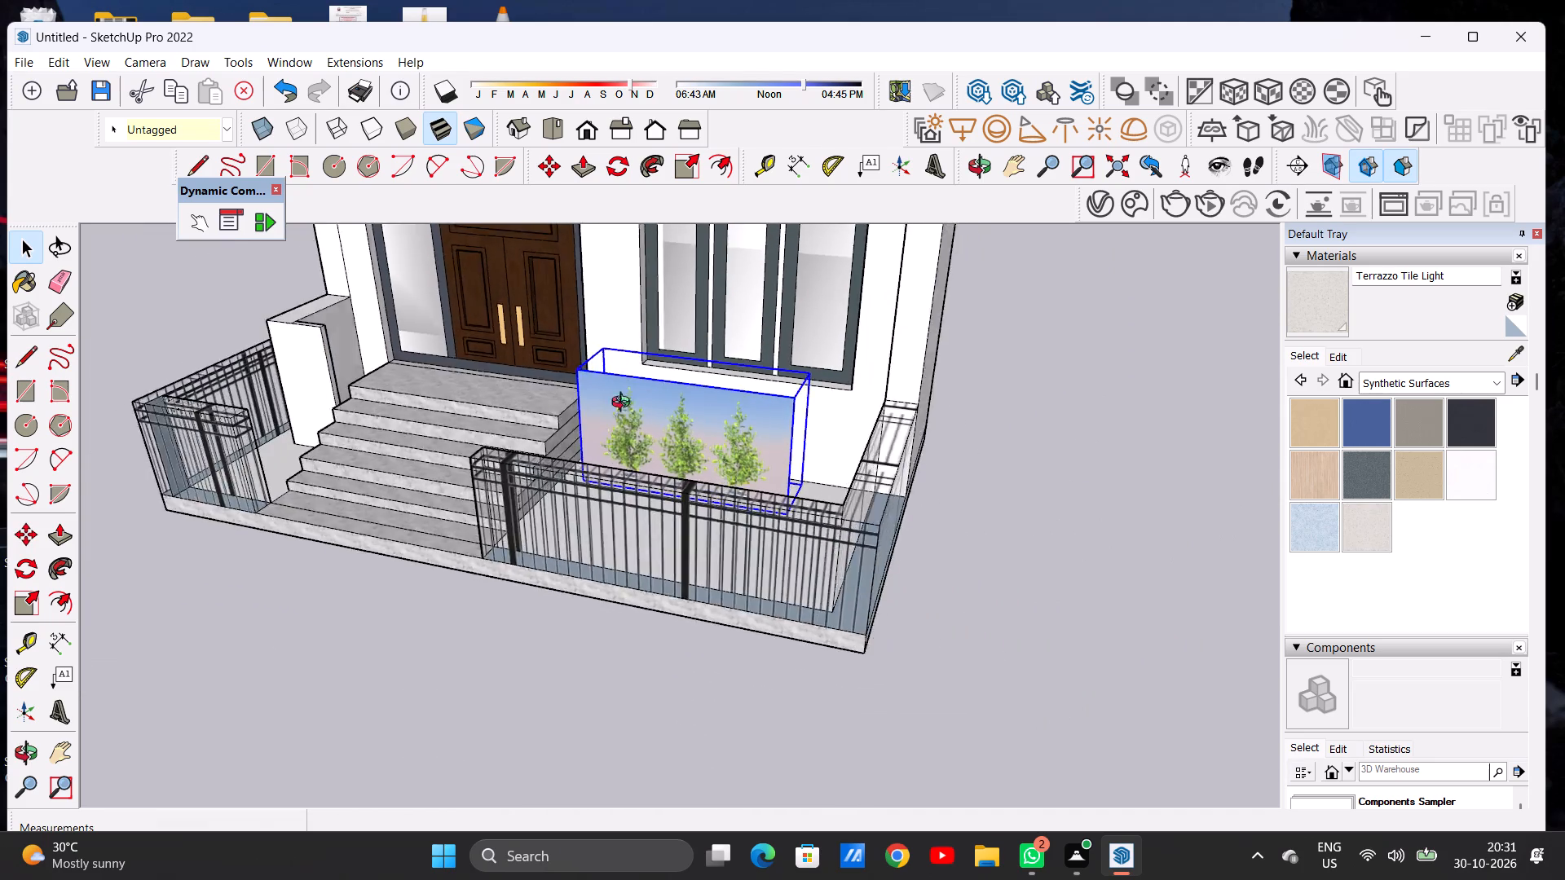
pyautogui.moveTo(624, 404); pyautogui.dragTo(363, 434, button='middle')
pyautogui.scroll(6, 778, 448)
pyautogui.moveTo(753, 433); pyautogui.dragTo(585, 517, button='middle')
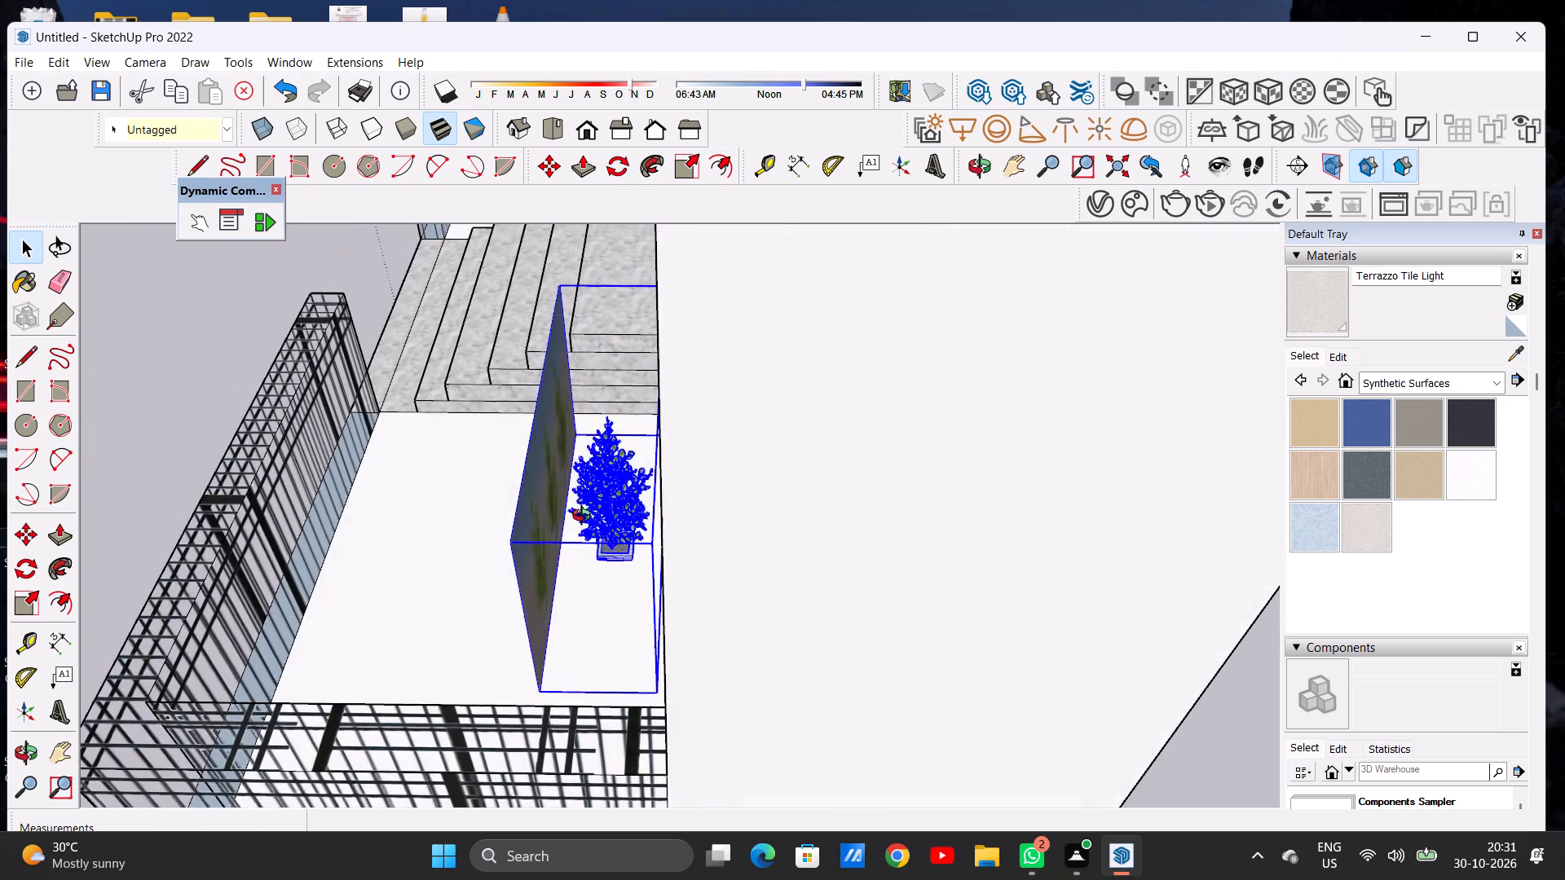
pyautogui.moveTo(585, 517); pyautogui.dragTo(738, 501, button='middle')
pyautogui.scroll(2, 712, 499)
pyautogui.scroll(-1, 712, 499)
pyautogui.scroll(1, 712, 499)
pyautogui.scroll(-1, 712, 499)
pyautogui.scroll(2, 712, 499)
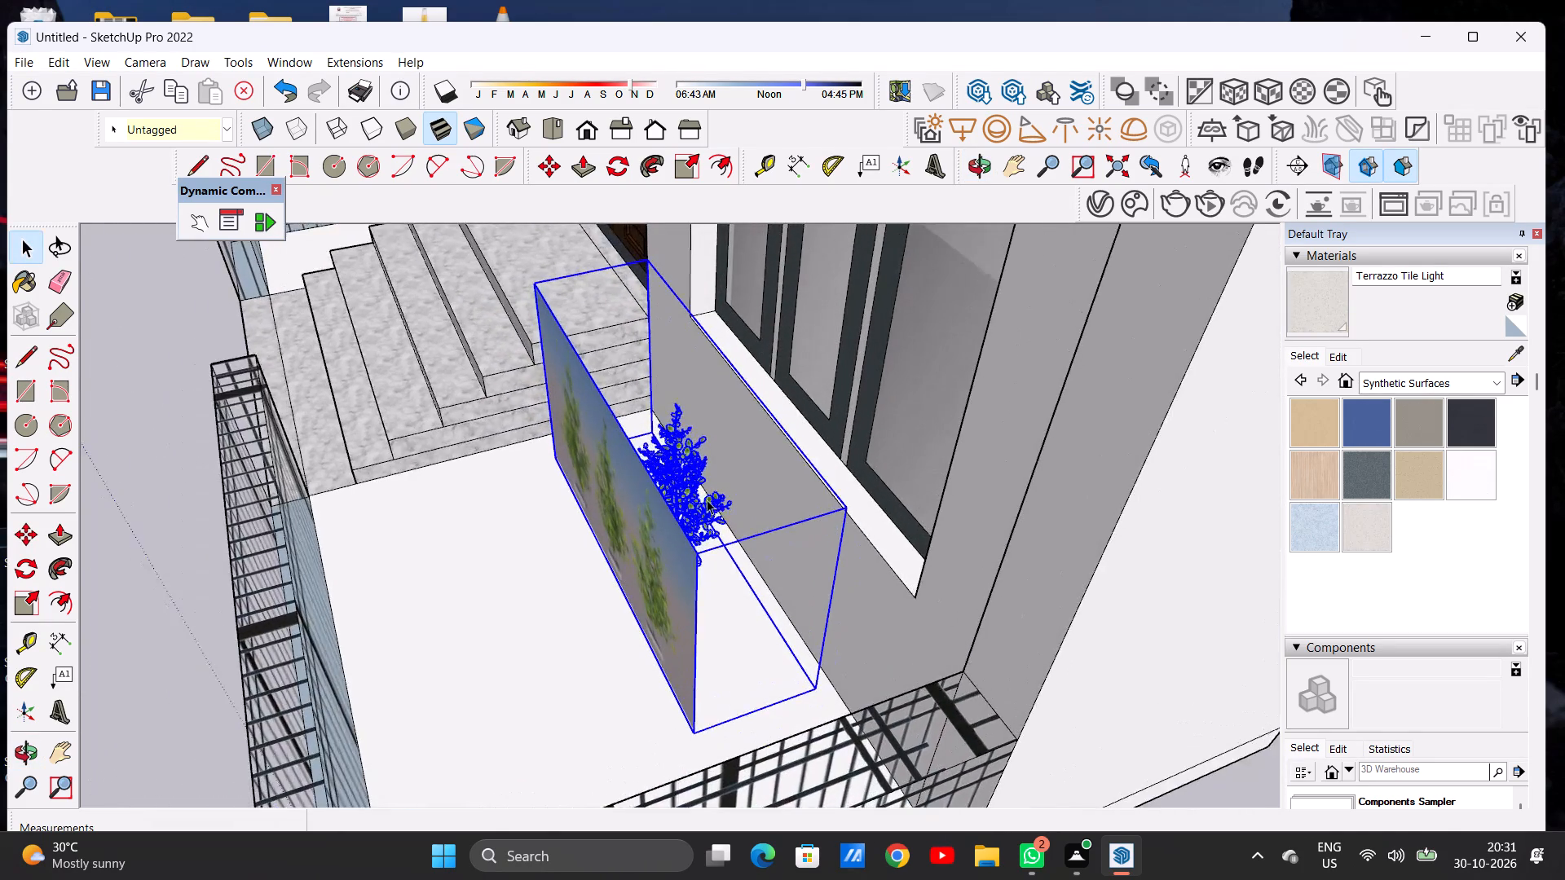
pyautogui.scroll(4, 707, 499)
pyautogui.scroll(-1, 690, 501)
pyautogui.scroll(12, 690, 501)
pyautogui.scroll(-6, 690, 501)
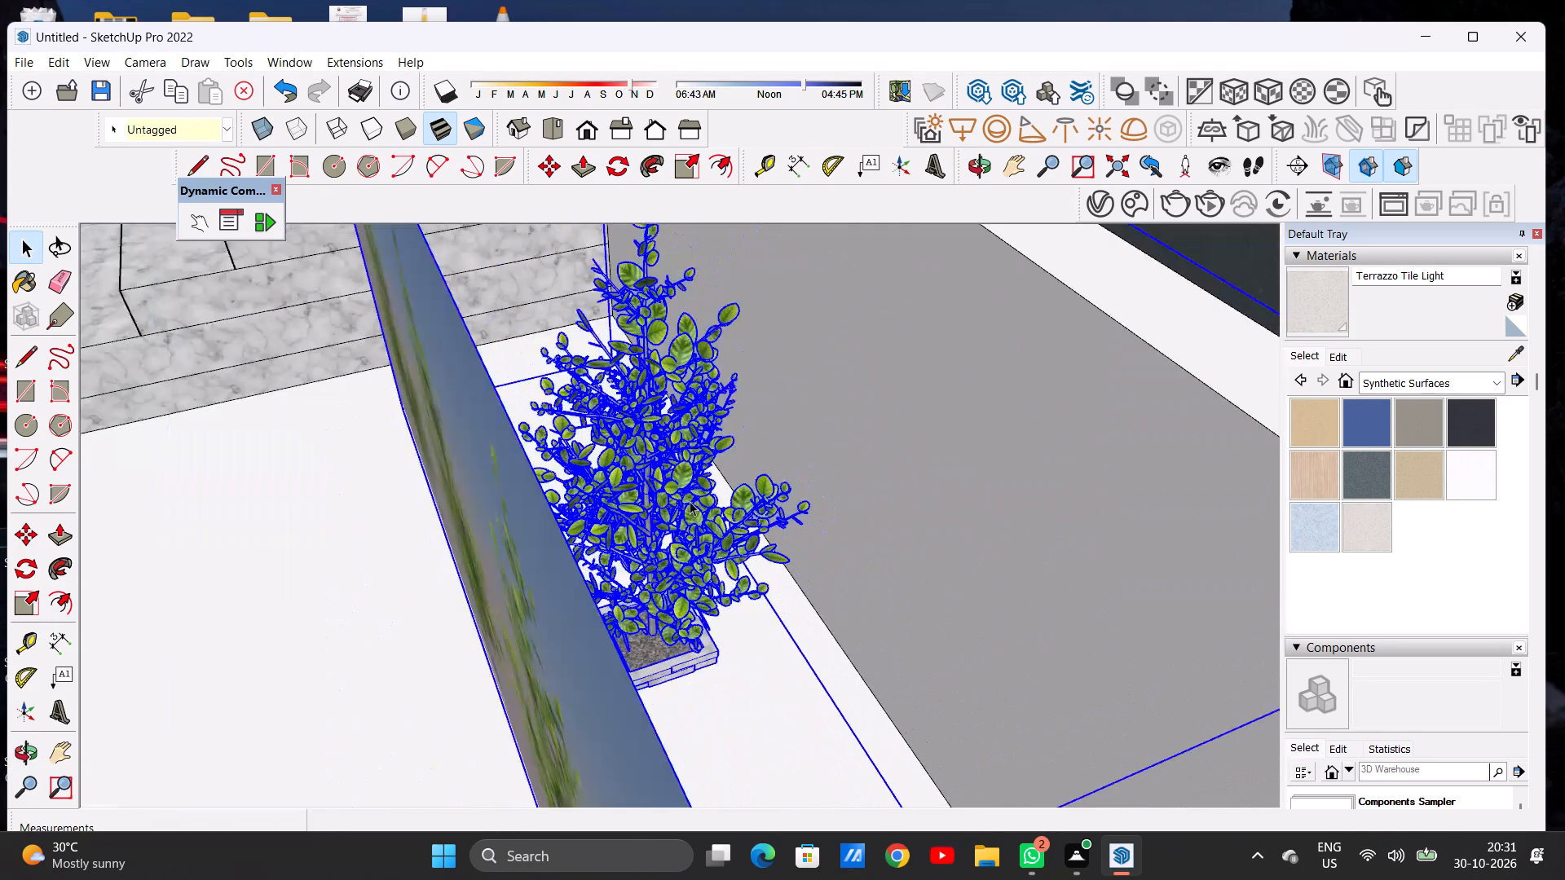
pyautogui.scroll(-19, 690, 501)
pyautogui.scroll(-8, 690, 501)
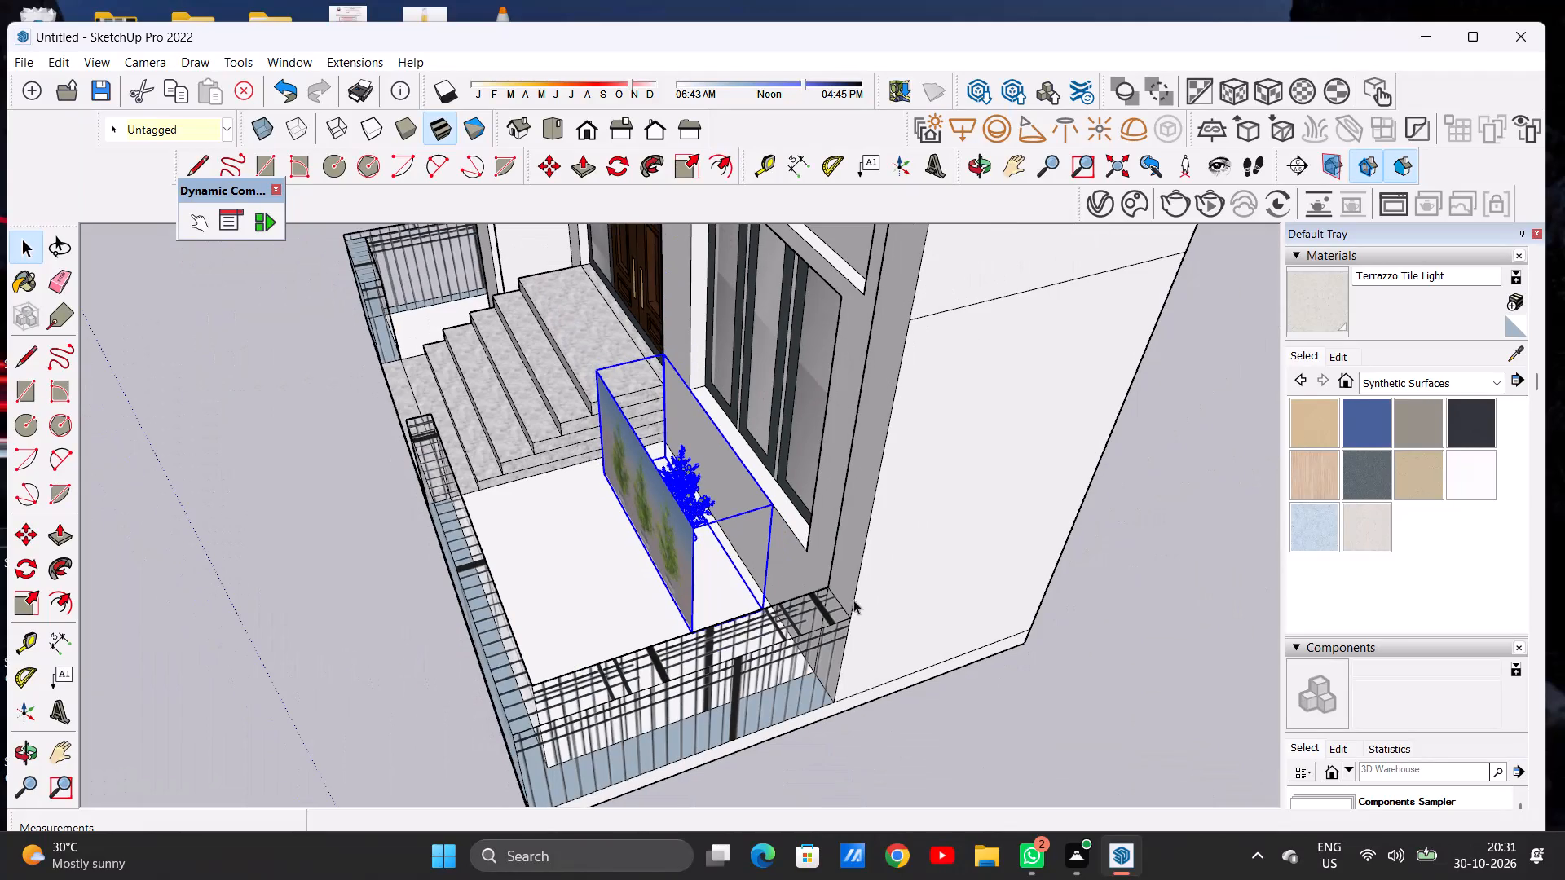
pyautogui.click(1093, 678)
pyautogui.moveTo(663, 642); pyautogui.dragTo(1062, 455, button='middle')
pyautogui.moveTo(738, 480); pyautogui.dragTo(587, 697, button='middle')
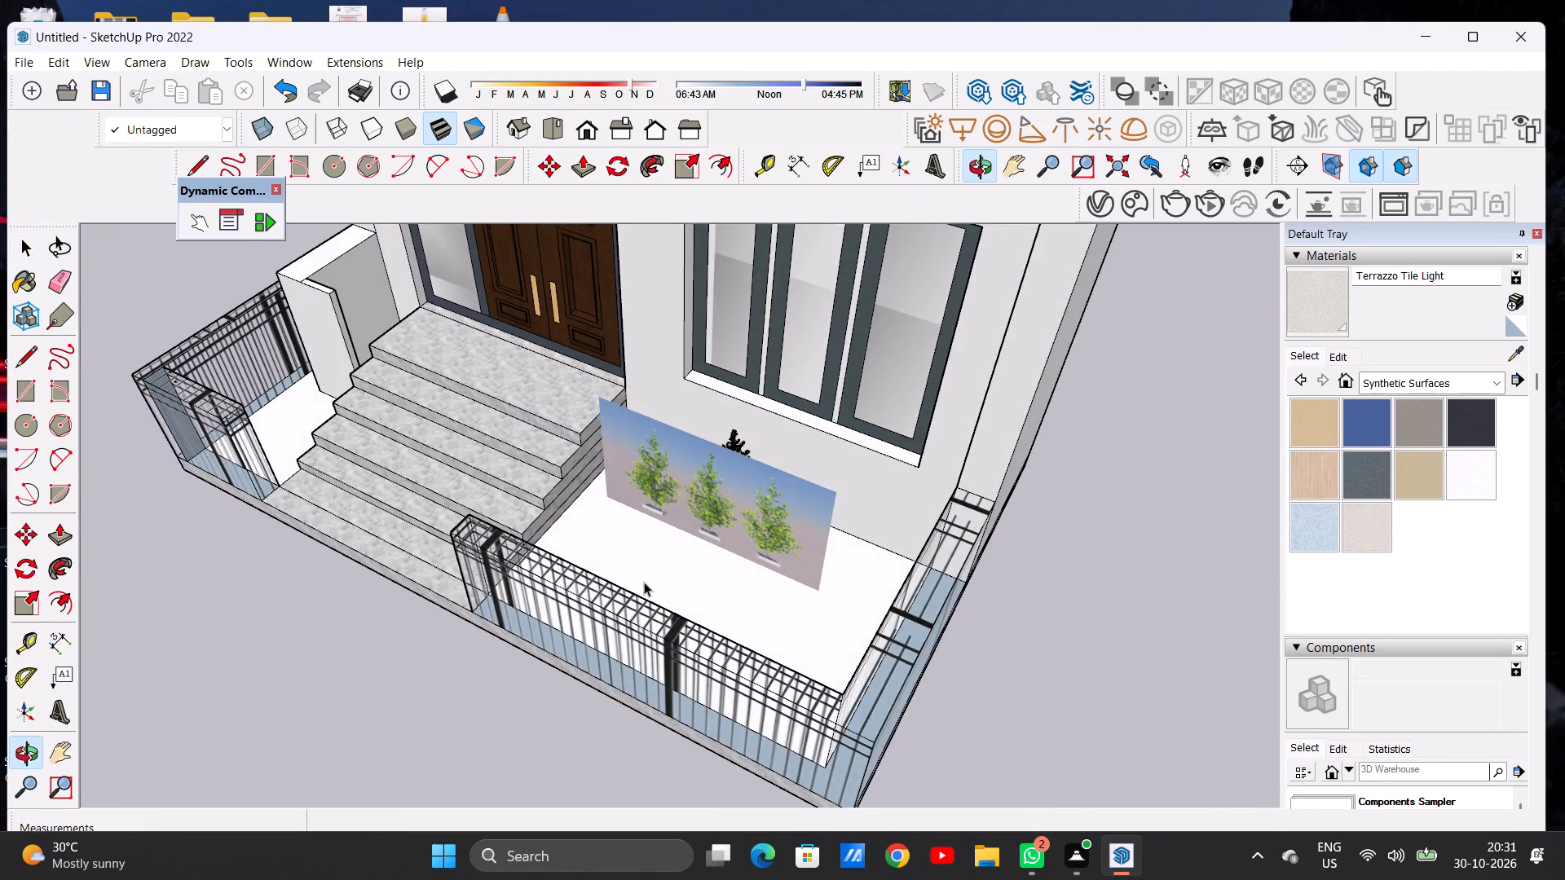
# Open the bush planter component on the terrace for editing, delete its backdrop image, and leave the component.
pyautogui.scroll(5, 661, 560)
pyautogui.moveTo(818, 495); pyautogui.dragTo(462, 499, button='middle')
pyautogui.scroll(6, 662, 520)
pyautogui.scroll(-1, 663, 521)
pyautogui.click(691, 540)
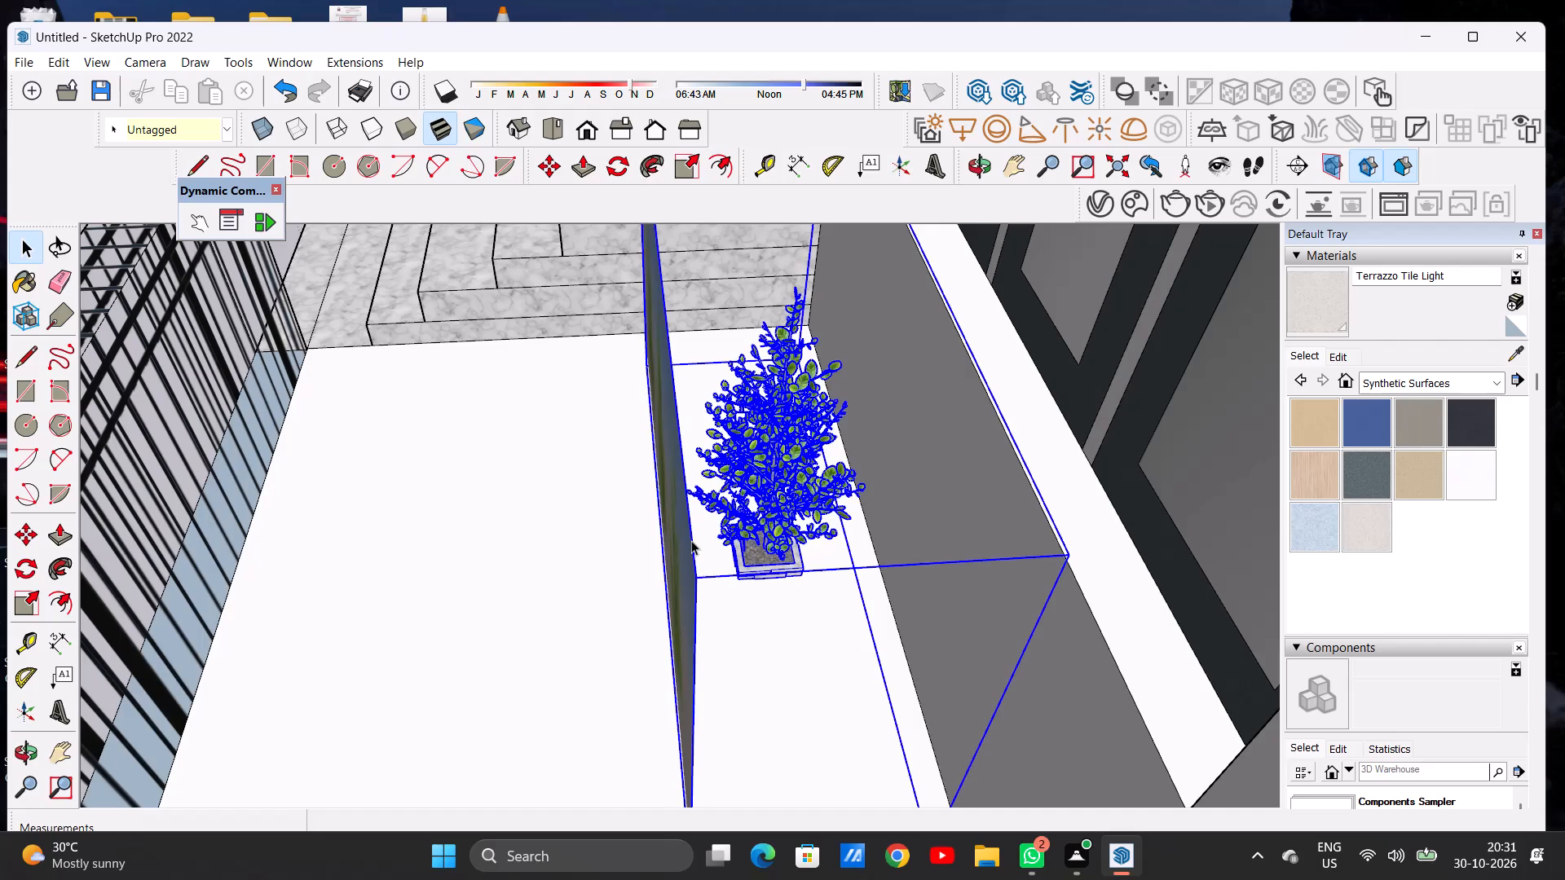
pyautogui.rightClick(691, 540)
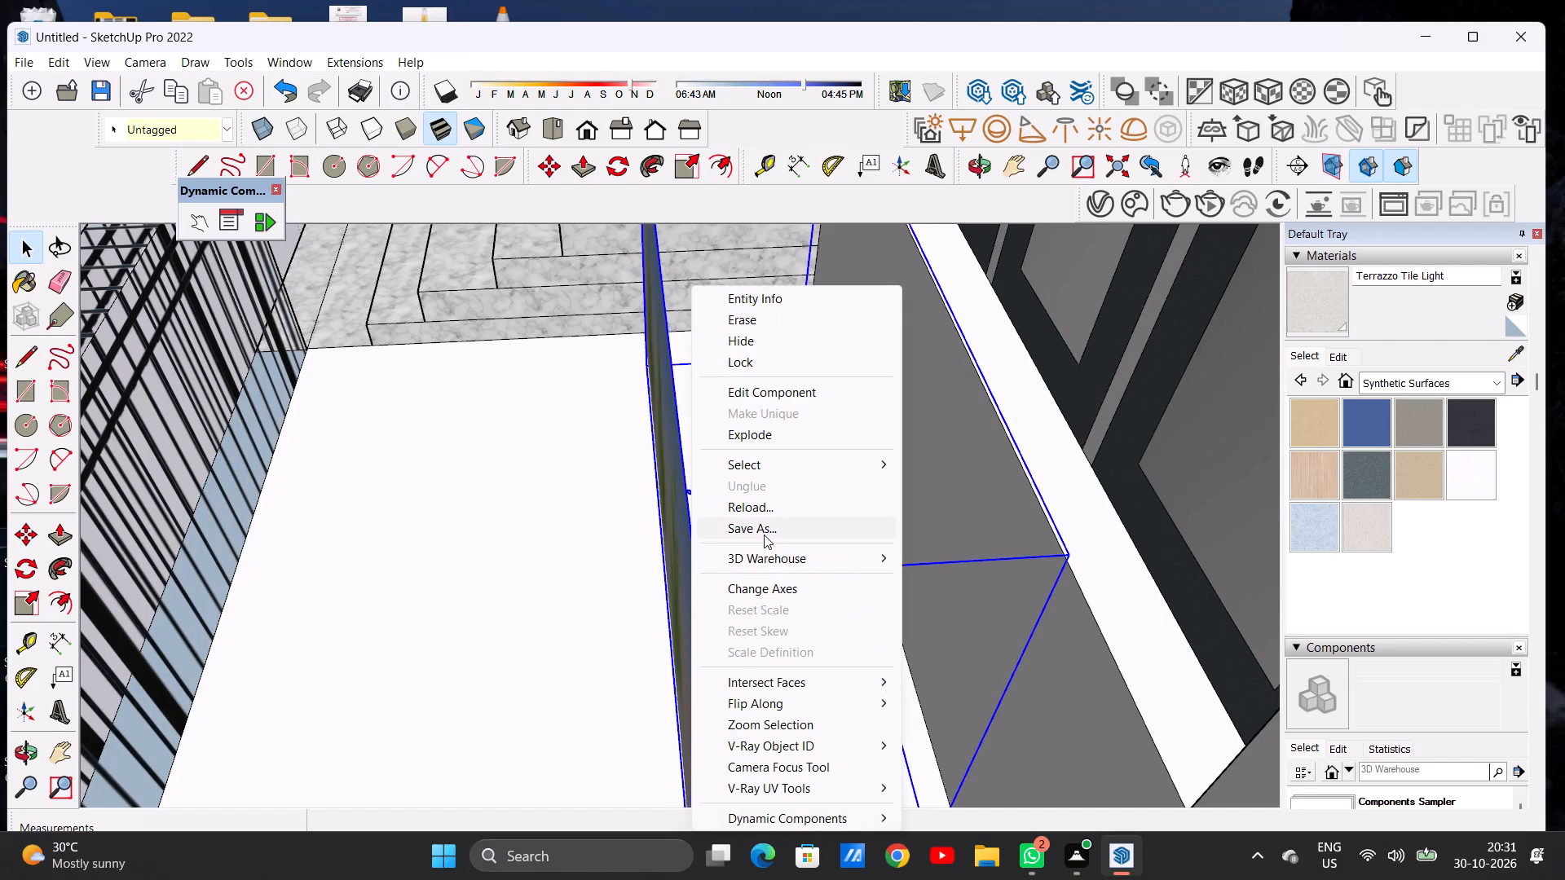
pyautogui.click(778, 398)
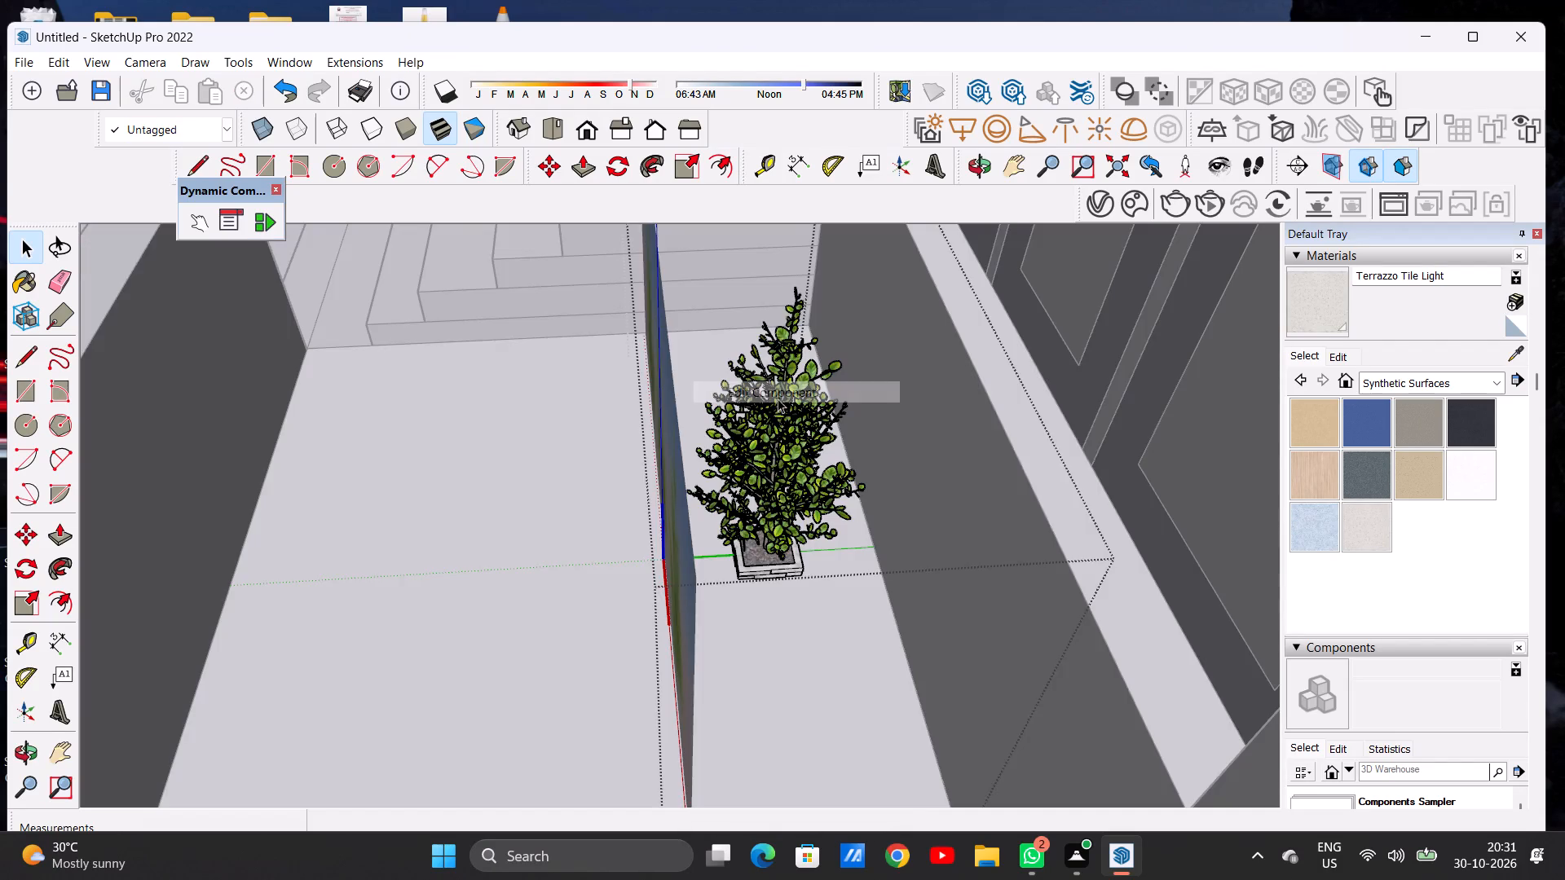
pyautogui.scroll(-11, 787, 453)
pyautogui.moveTo(725, 507); pyautogui.dragTo(834, 496, button='middle')
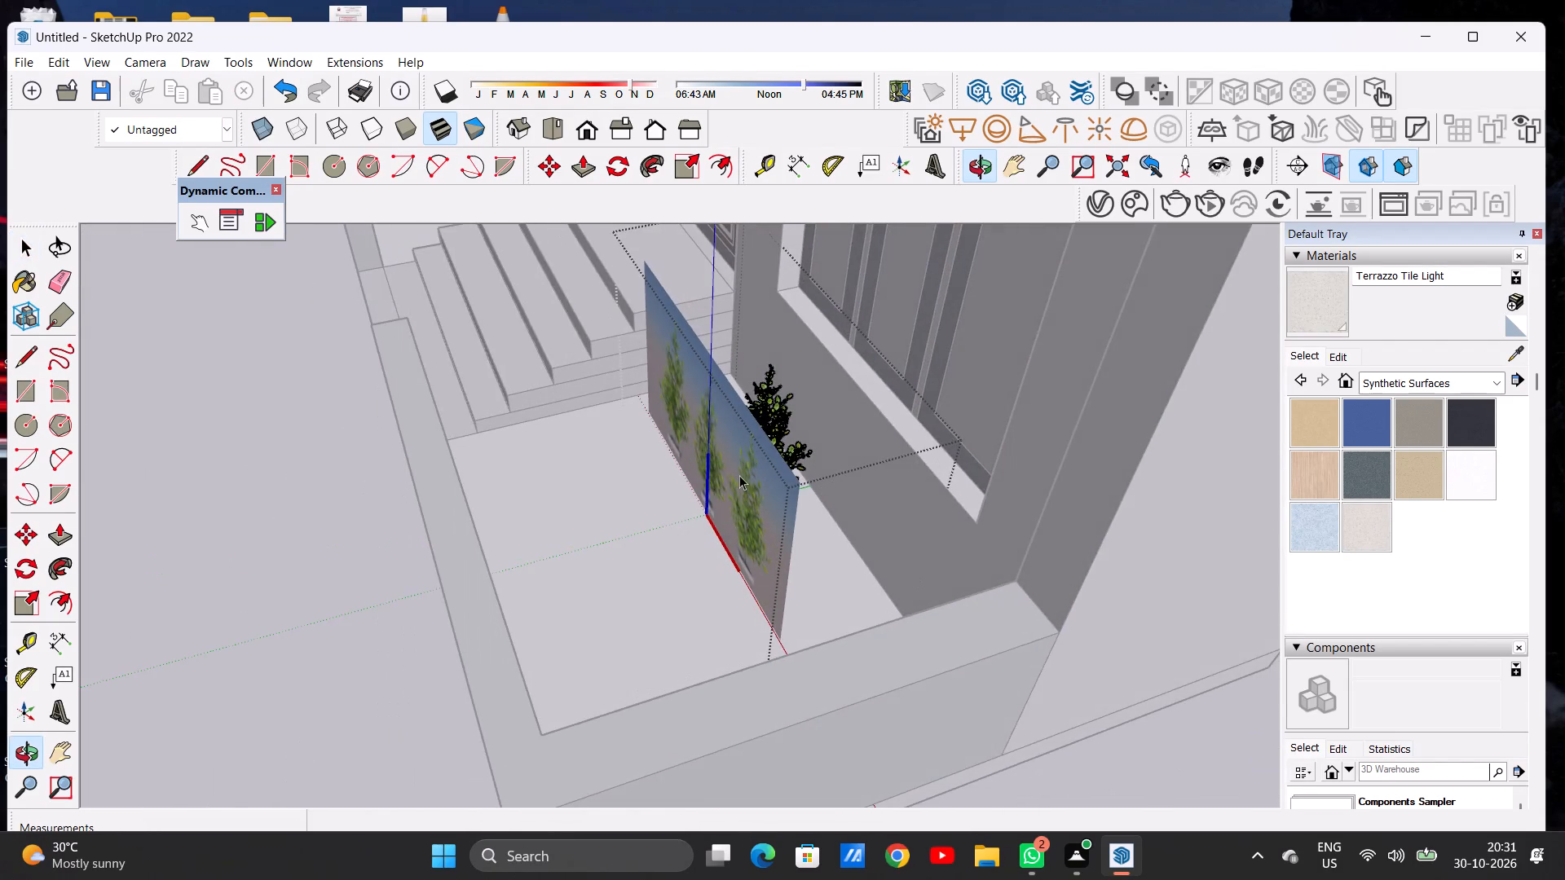
pyautogui.scroll(5, 739, 473)
pyautogui.click(799, 477)
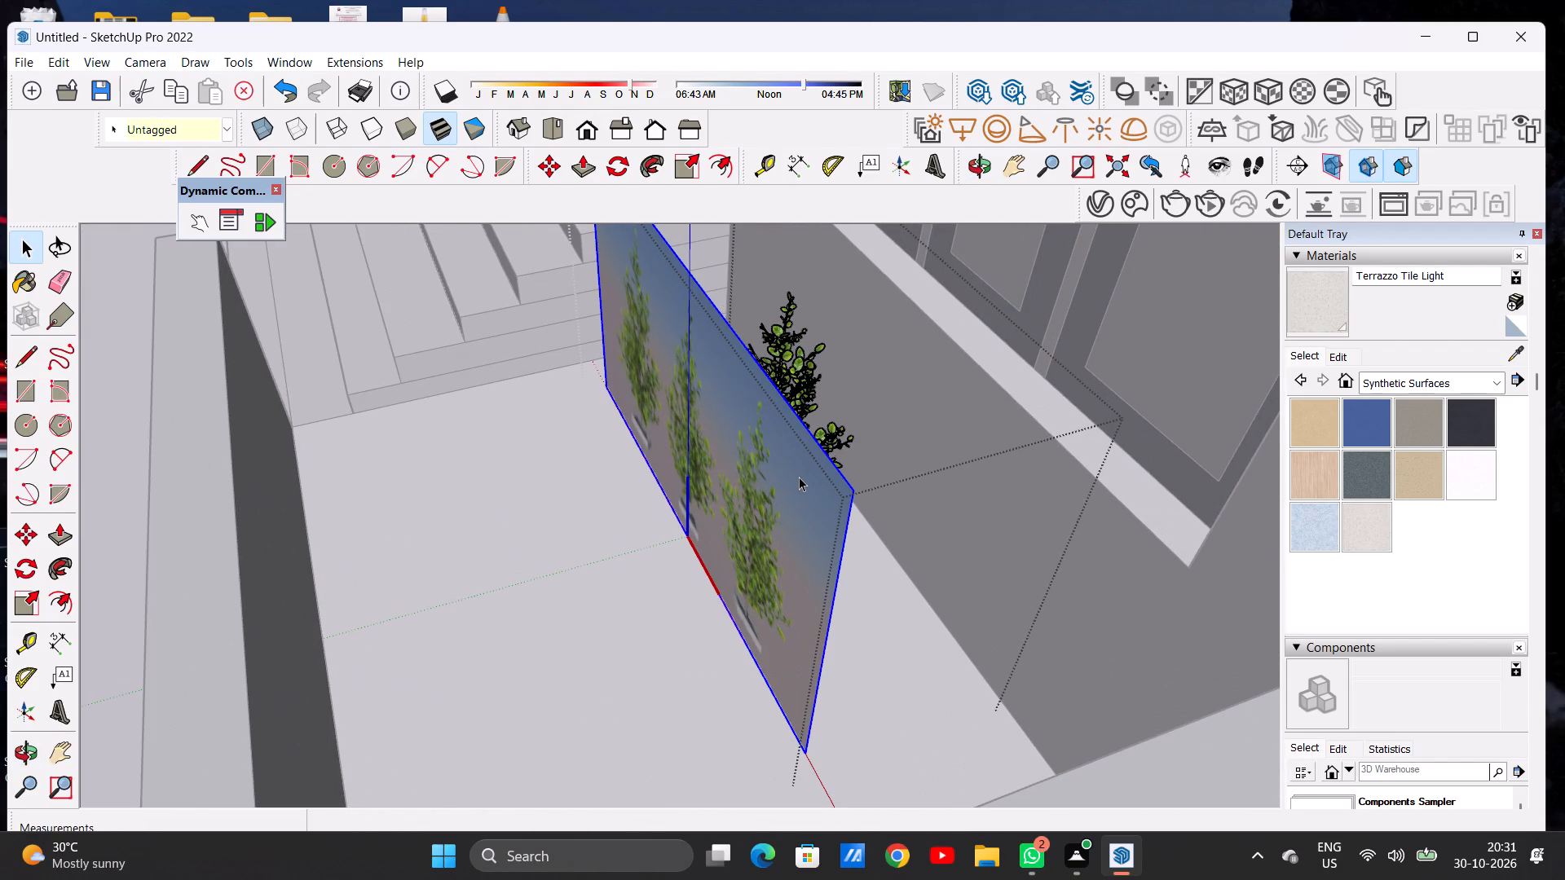
pyautogui.press('Delete')
pyautogui.scroll(-7, 812, 492)
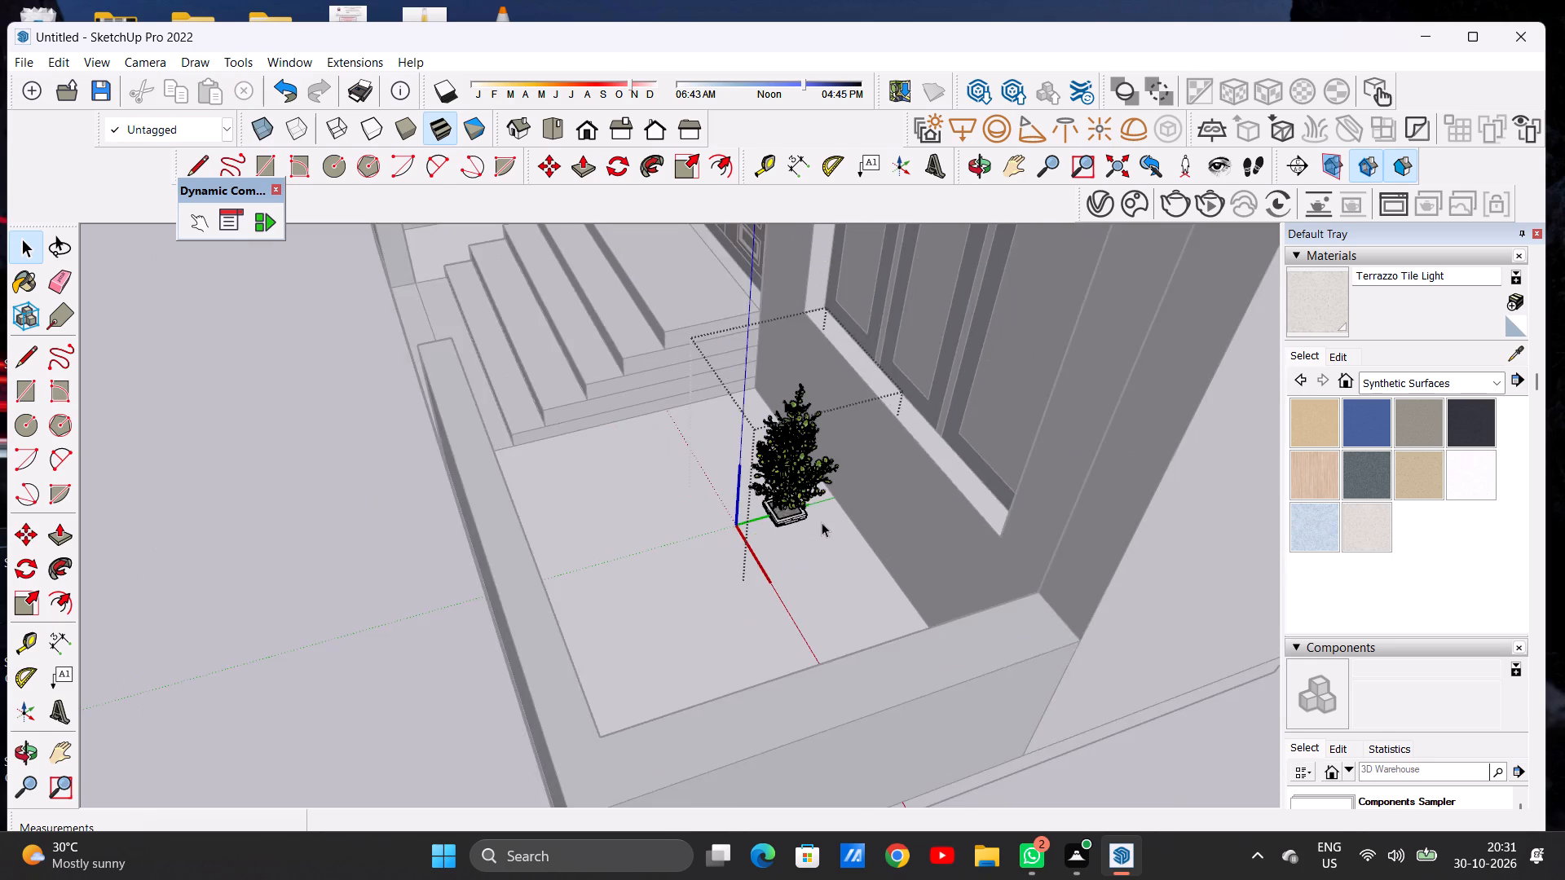
pyautogui.scroll(-9, 822, 522)
pyautogui.click(507, 543)
# Scale the bush planter upward along the blue axis to 1.50 times its height.
pyautogui.moveTo(593, 537); pyautogui.dragTo(694, 508, button='middle')
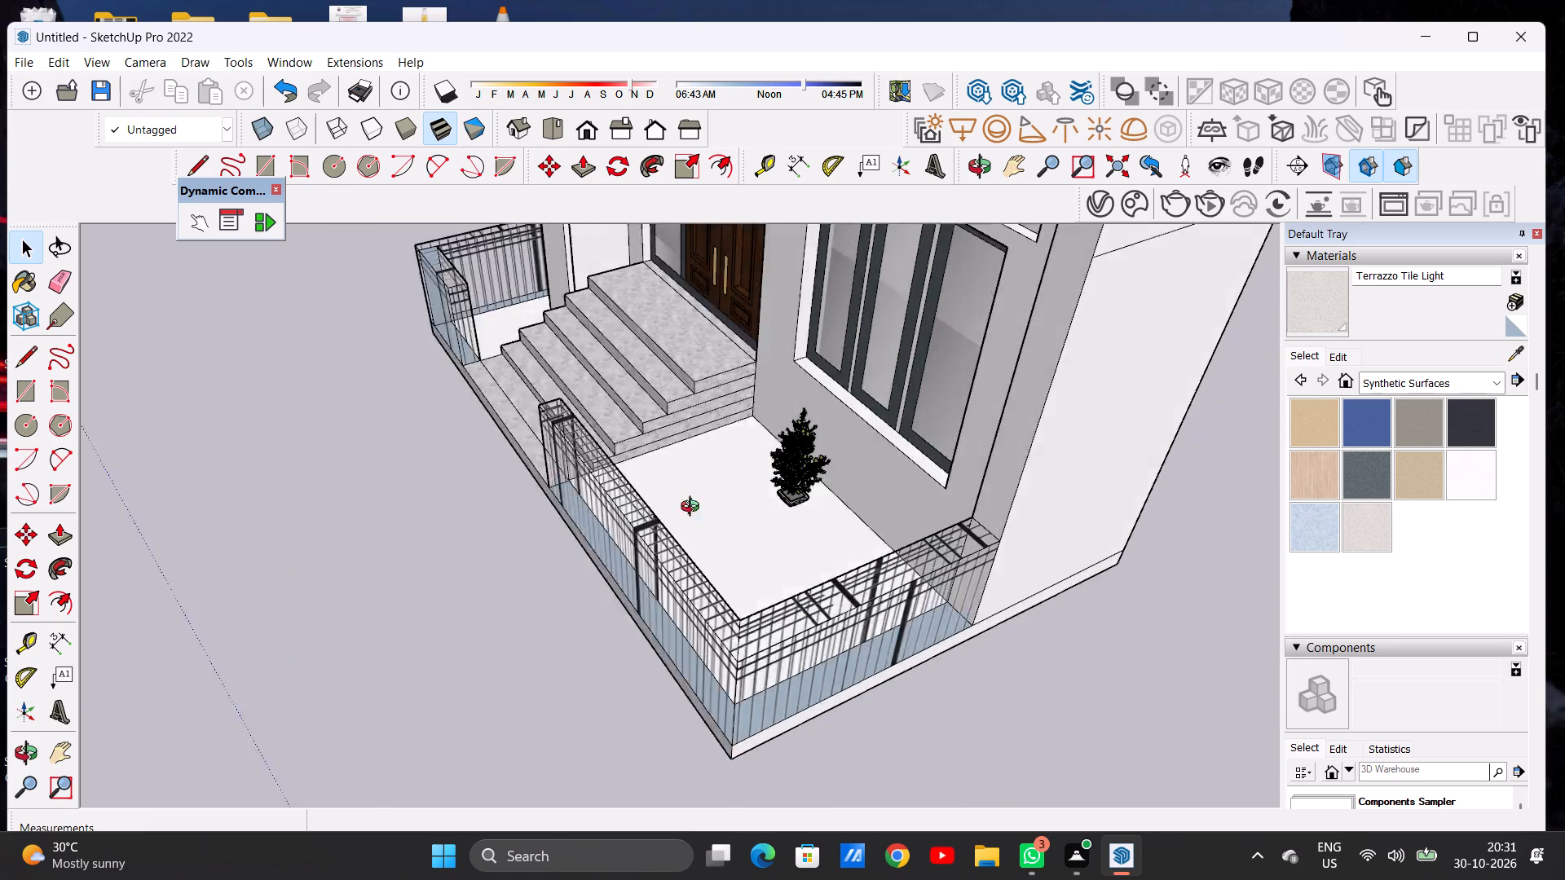
pyautogui.moveTo(694, 508); pyautogui.dragTo(970, 397, button='middle')
pyautogui.scroll(-7, 731, 530)
pyautogui.moveTo(729, 552); pyautogui.dragTo(782, 406, button='middle')
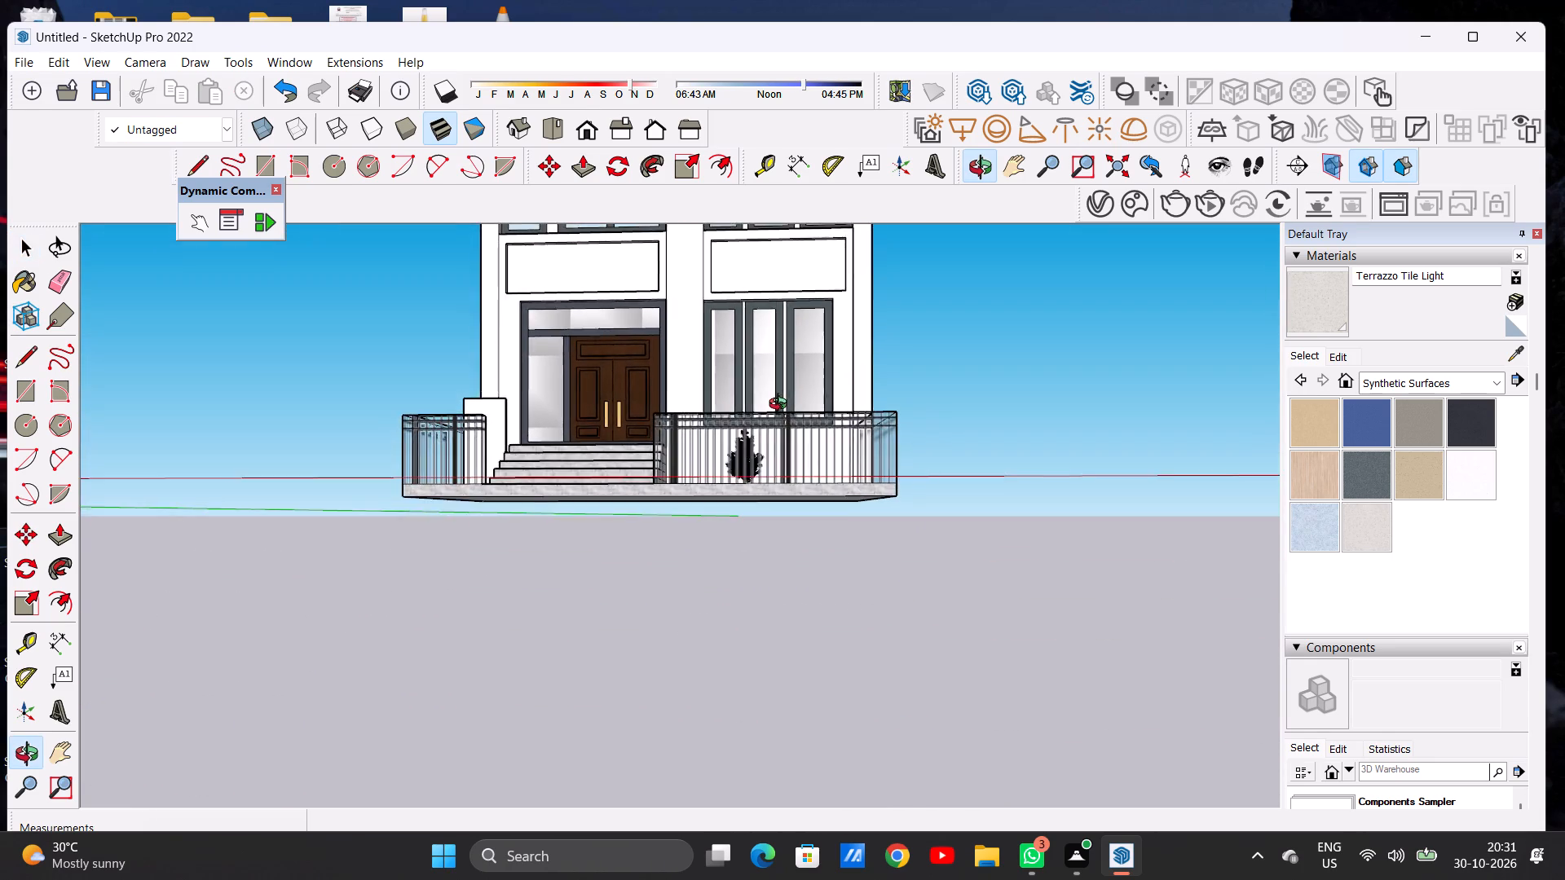
pyautogui.moveTo(782, 406); pyautogui.dragTo(761, 649, button='middle')
pyautogui.scroll(9, 759, 466)
pyautogui.scroll(-1, 751, 460)
pyautogui.scroll(4, 751, 460)
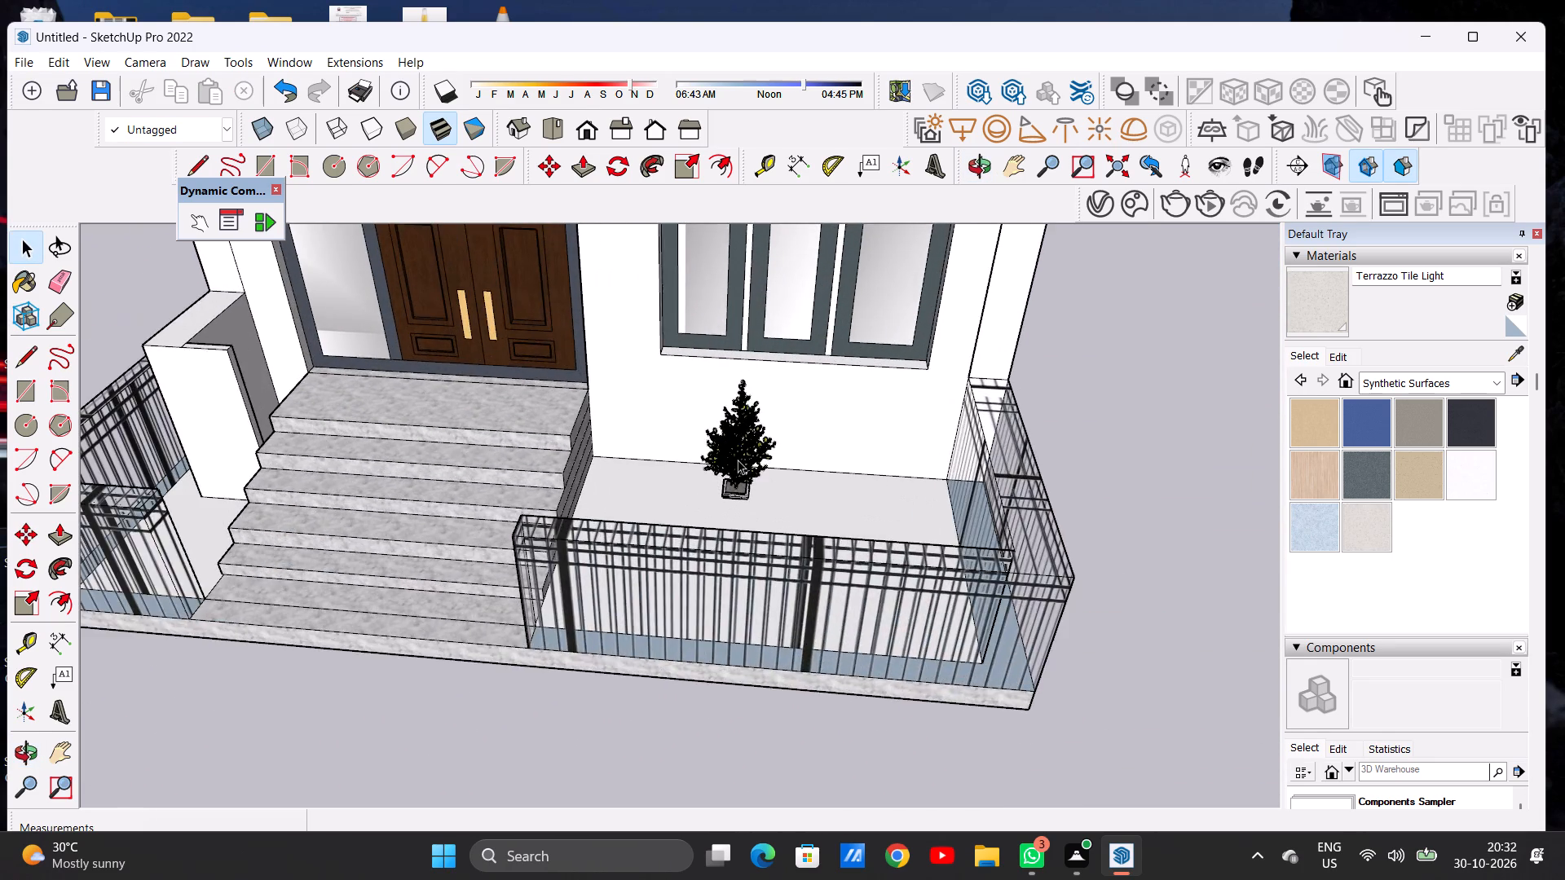
pyautogui.scroll(8, 738, 460)
pyautogui.moveTo(736, 482); pyautogui.dragTo(855, 406, button='middle')
pyautogui.moveTo(814, 423); pyautogui.dragTo(853, 517, button='middle')
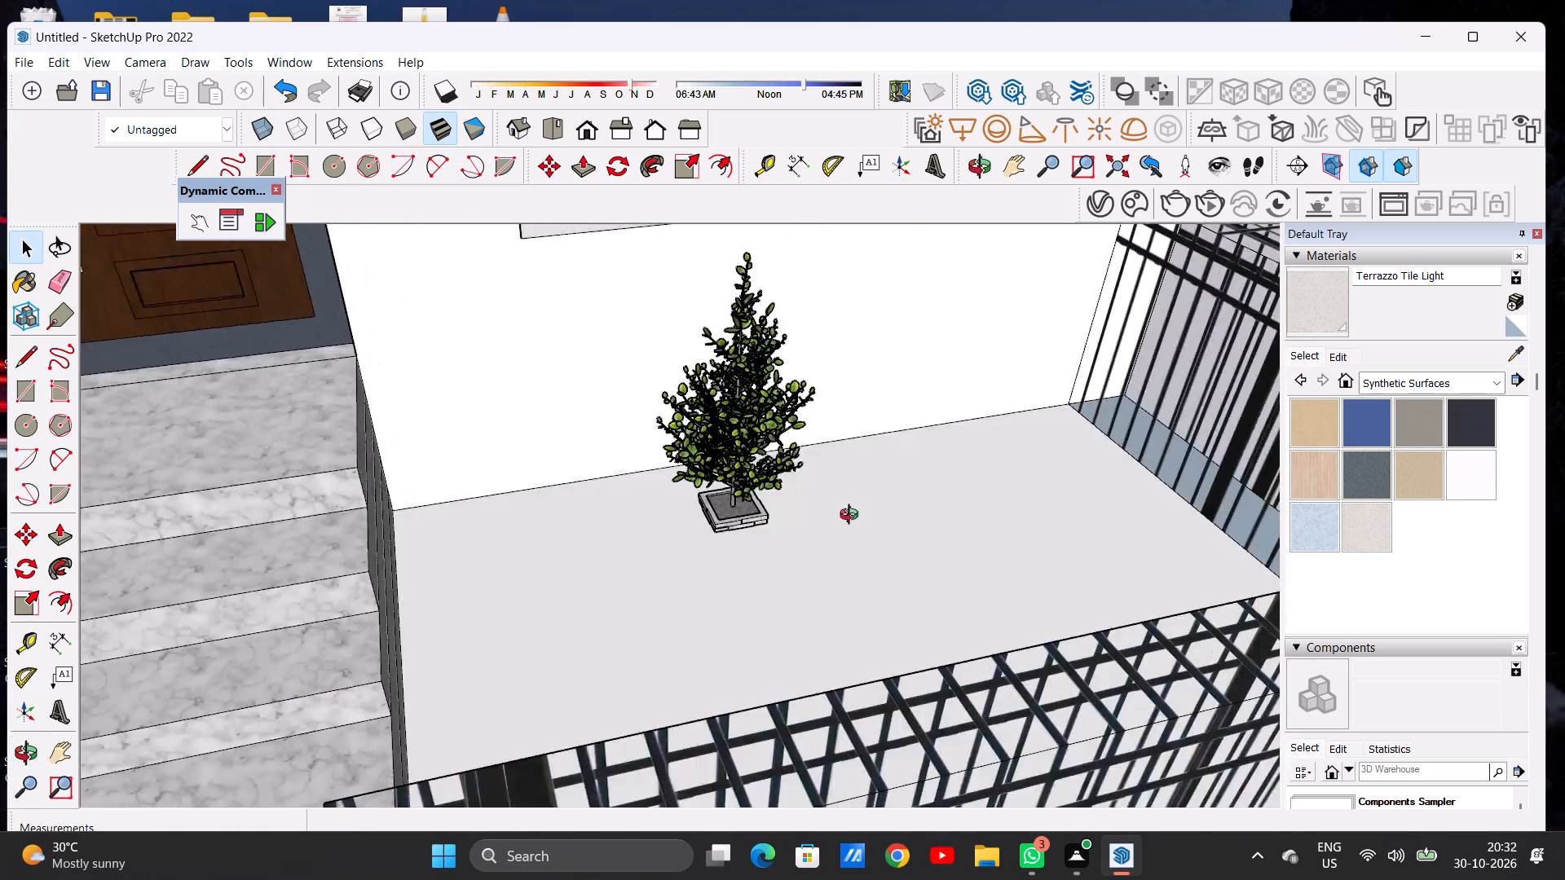
pyautogui.moveTo(853, 517); pyautogui.dragTo(853, 521, button='middle')
pyautogui.scroll(4, 738, 463)
pyautogui.click(732, 446)
pyautogui.scroll(-8, 693, 508)
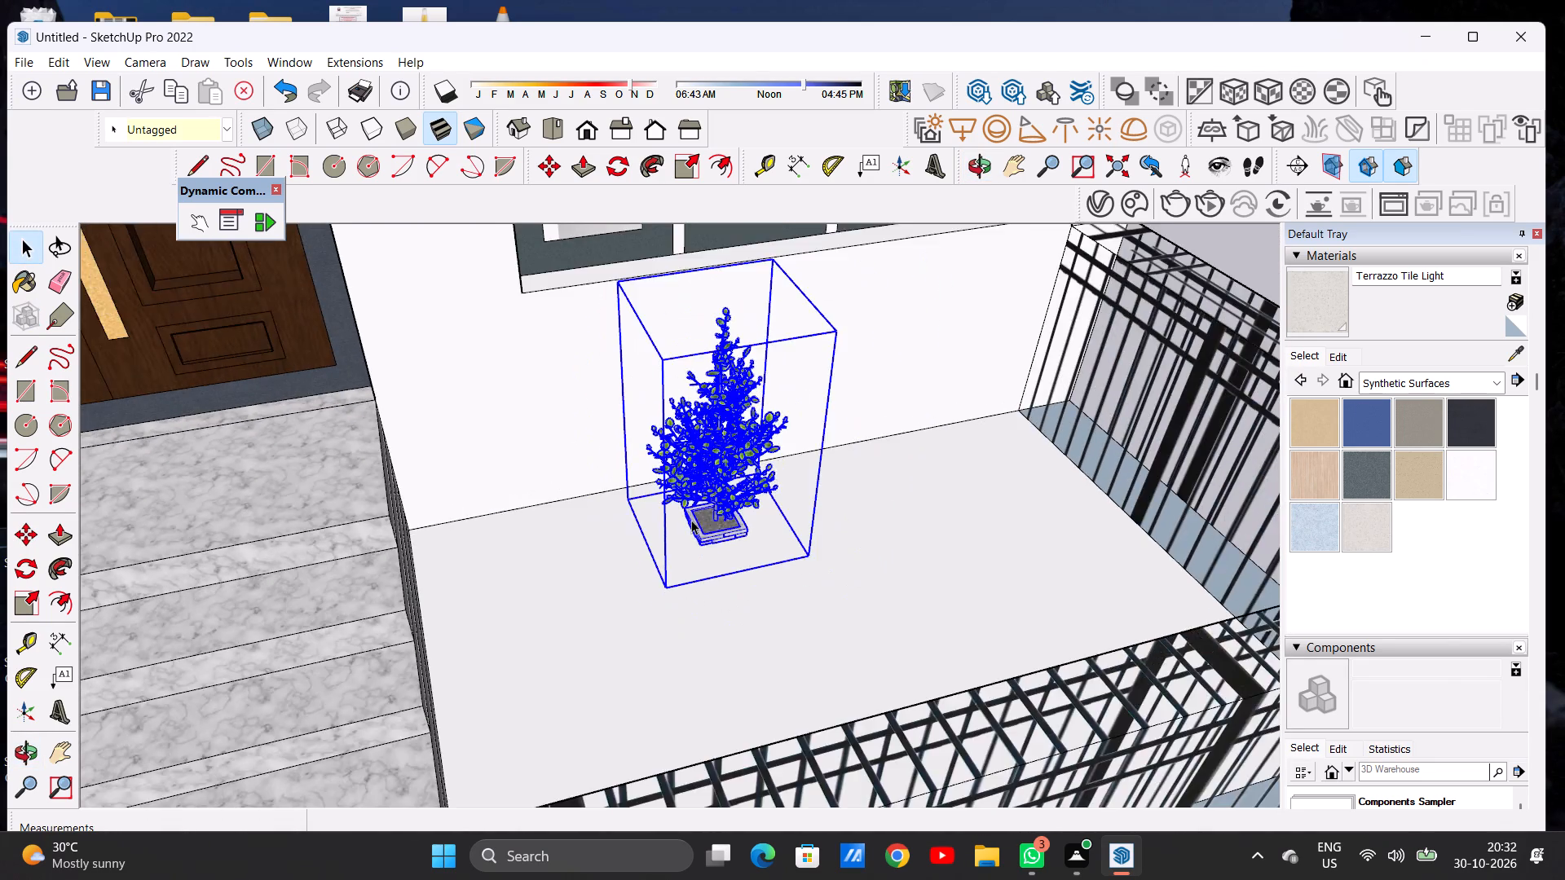
pyautogui.scroll(-3, 691, 520)
pyautogui.click(686, 178)
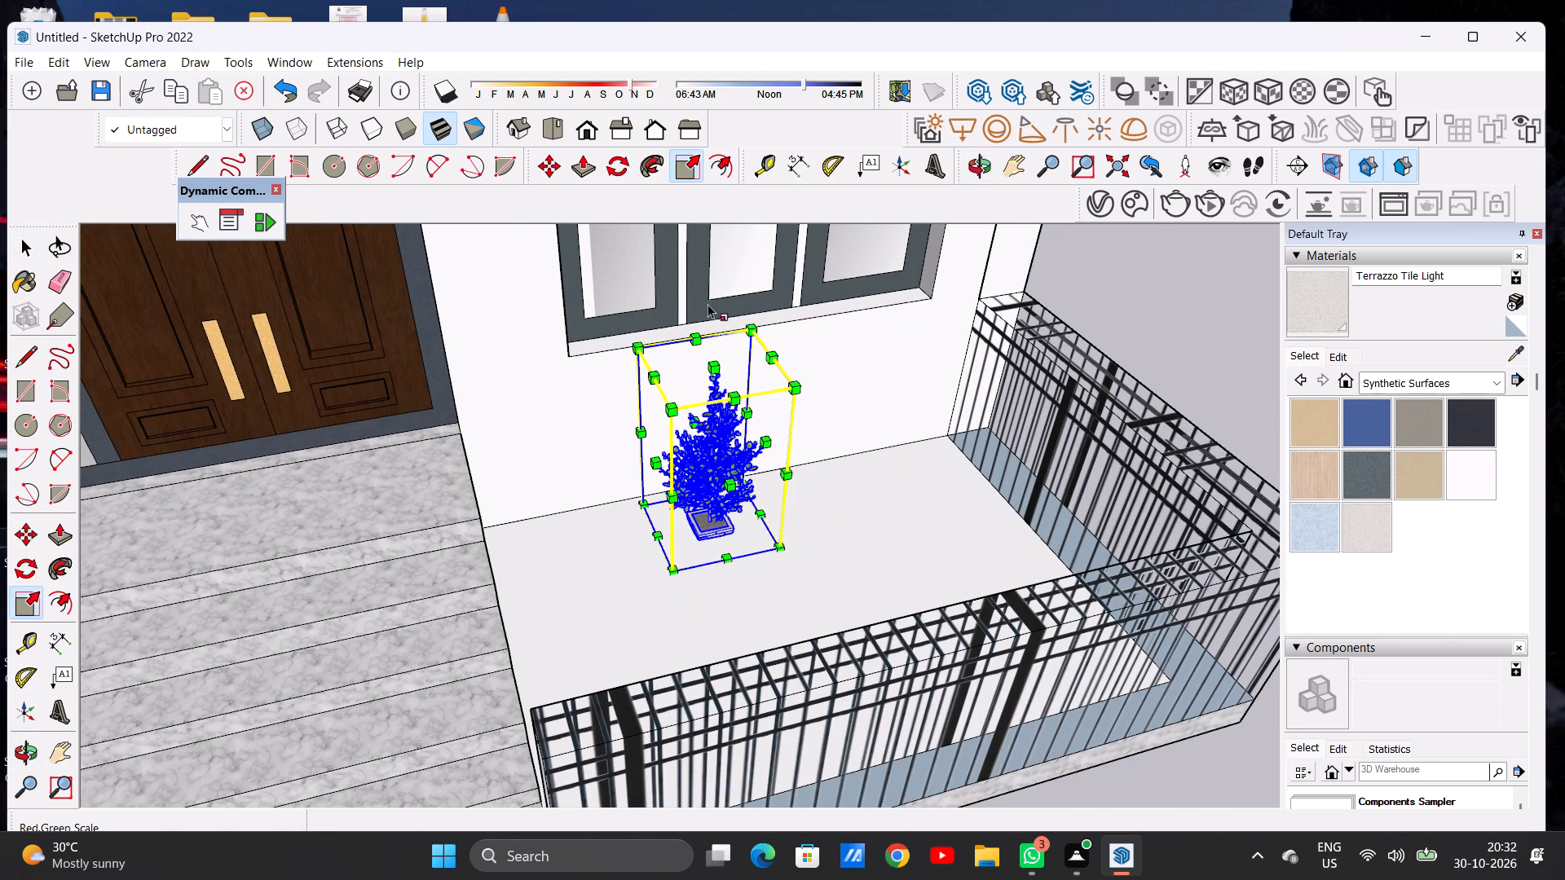
pyautogui.click(712, 368)
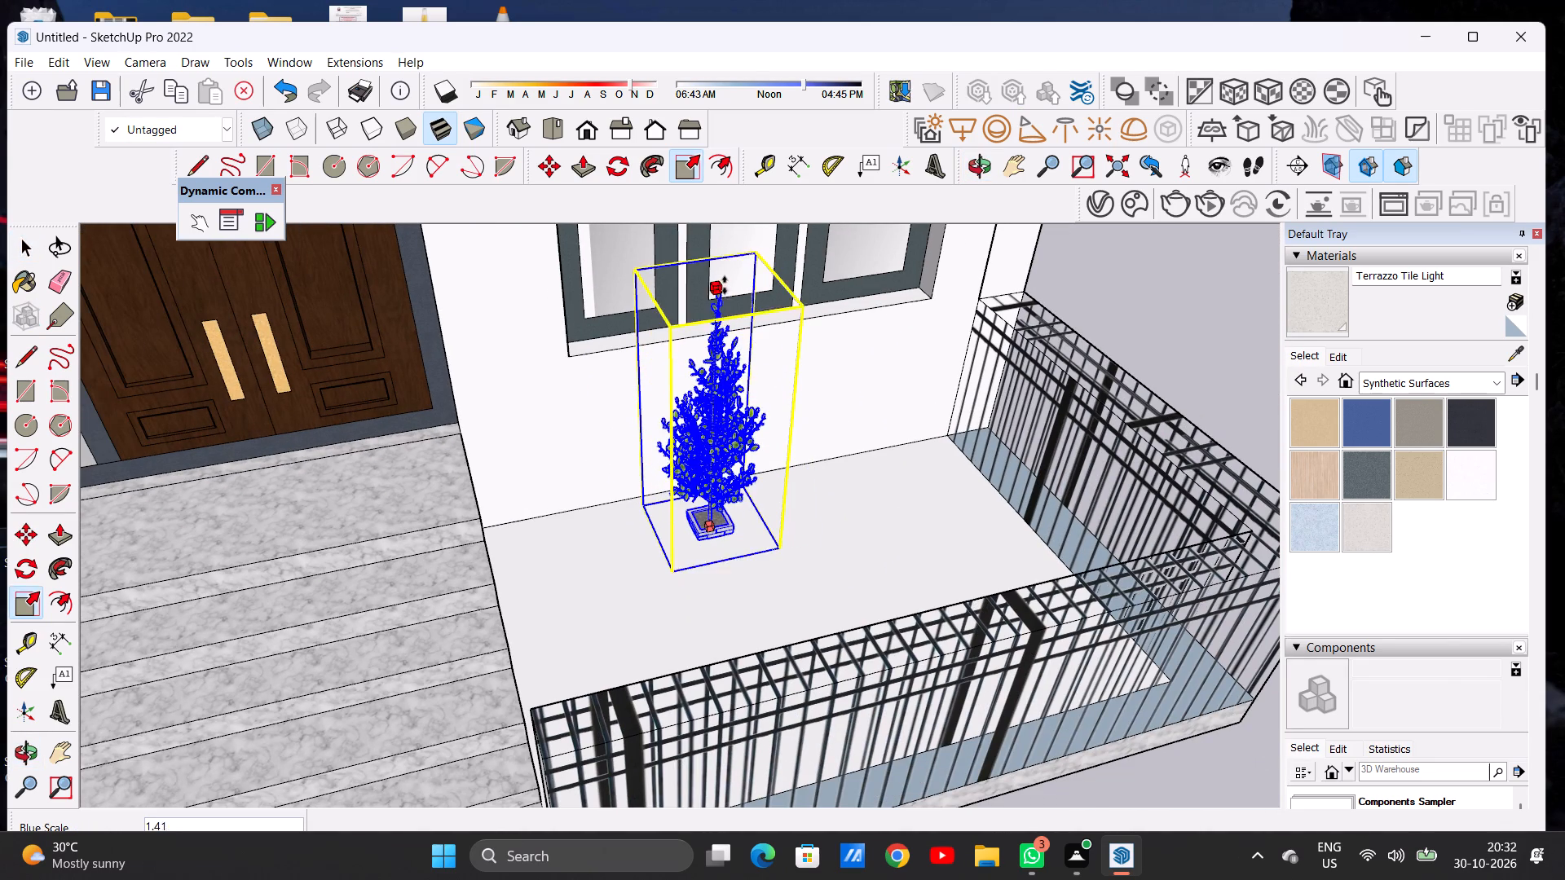
pyautogui.click(720, 278)
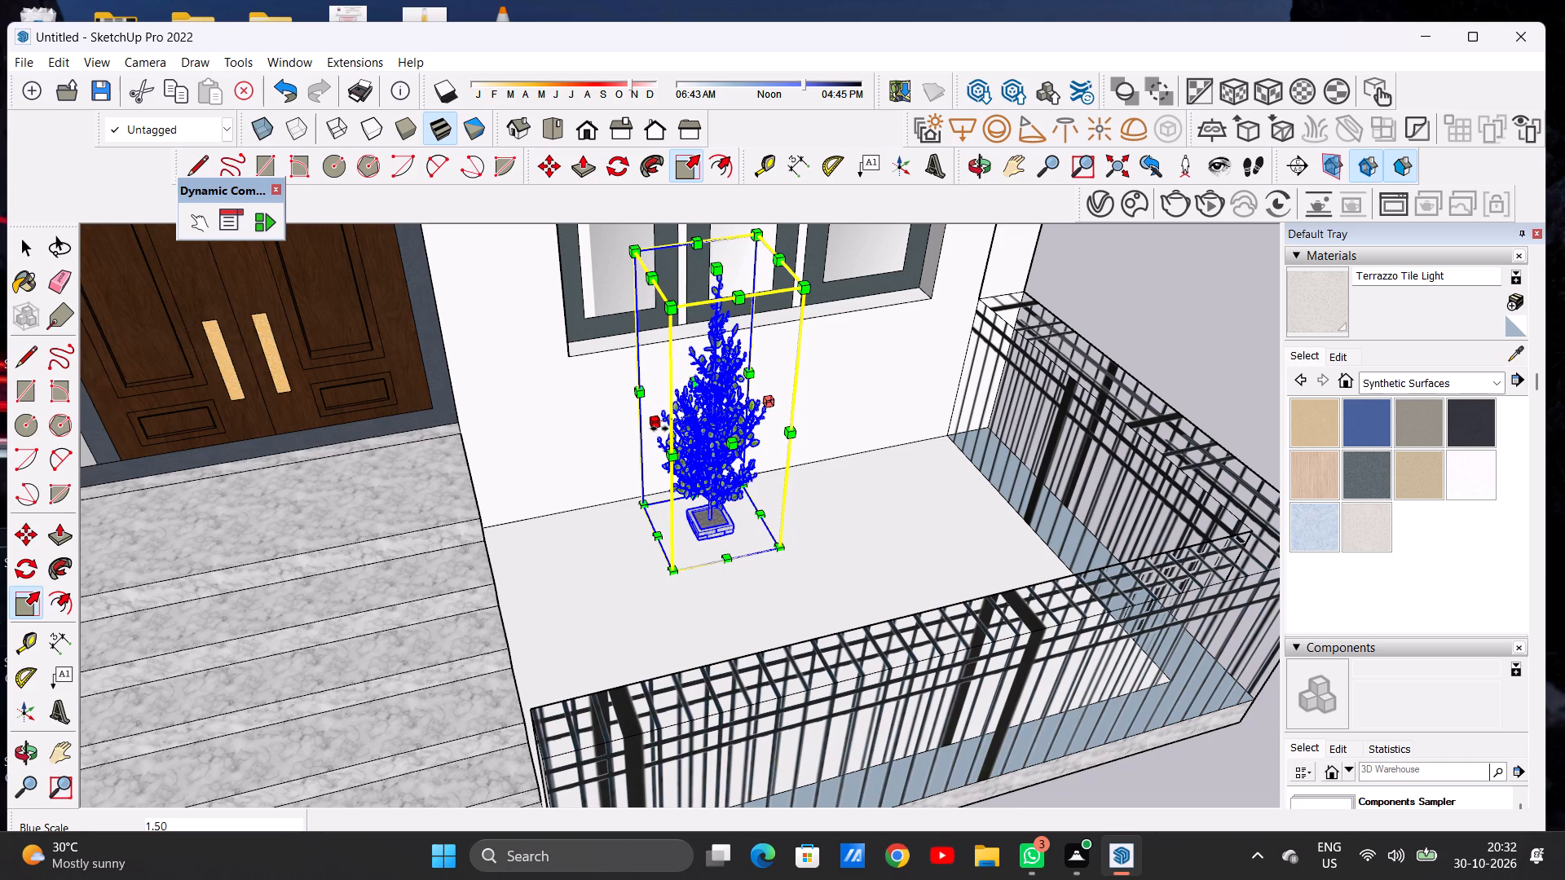
# Scale the bush planter wider along the red axis toward the stairs, and deselect it.
pyautogui.click(658, 429)
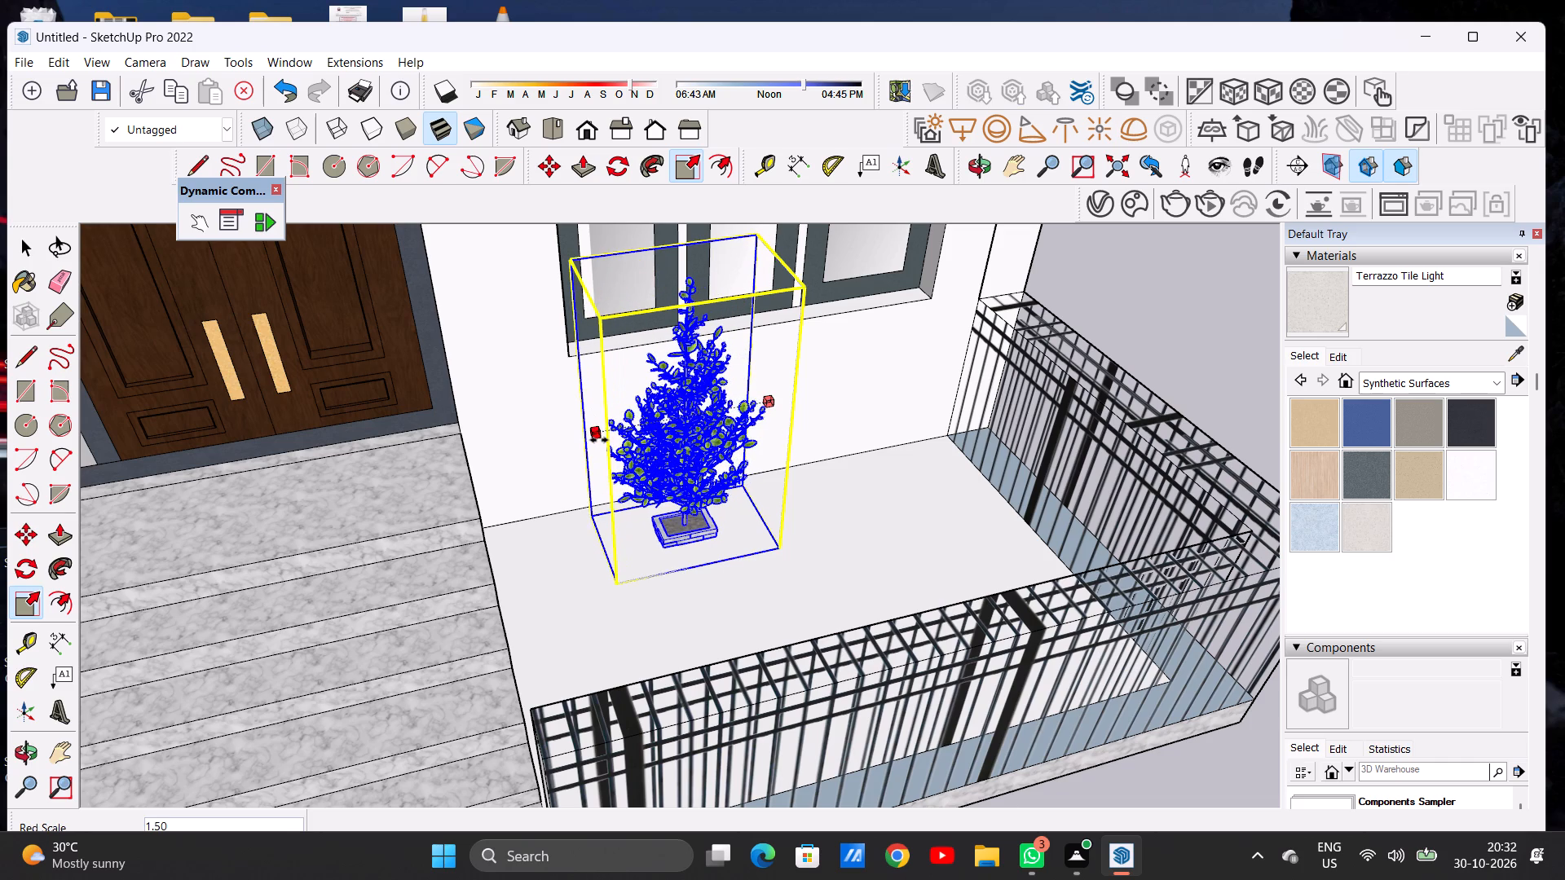
pyautogui.click(604, 437)
pyautogui.press('space')
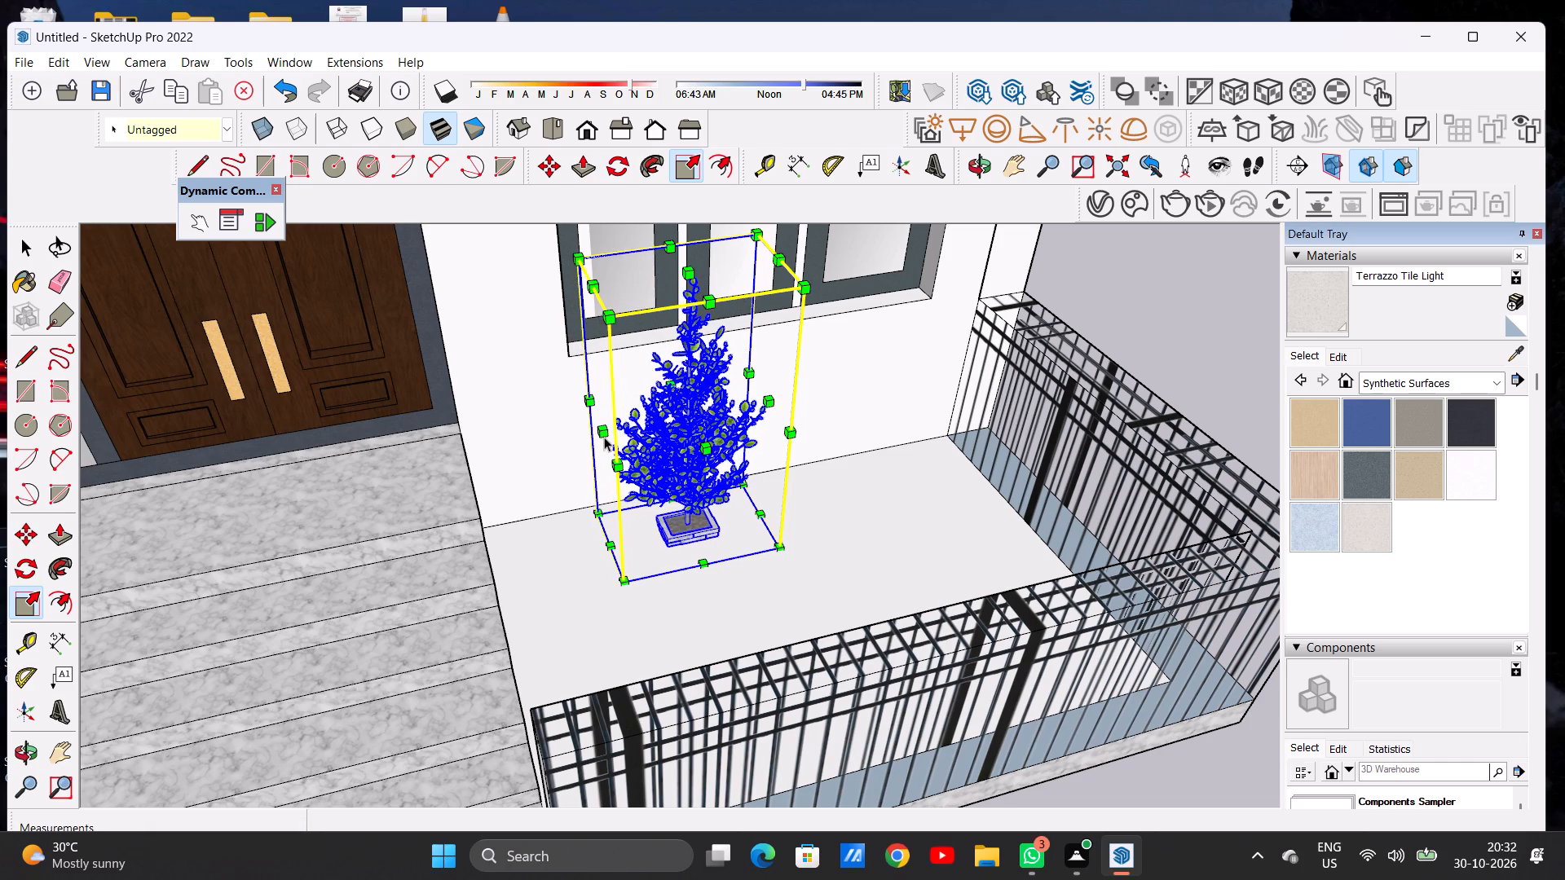
pyautogui.click(1190, 297)
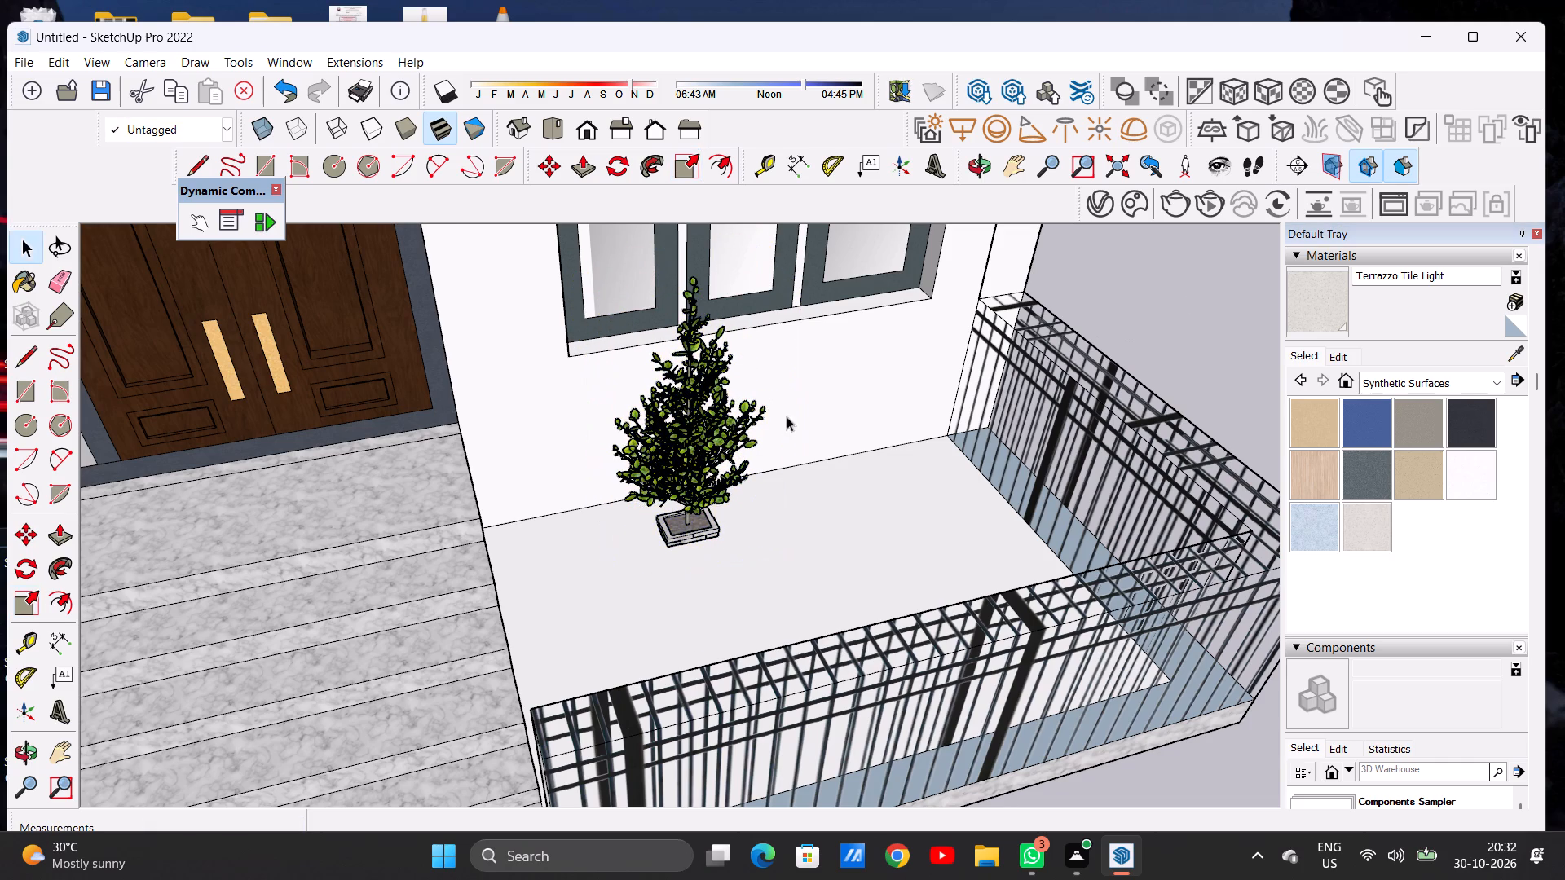
# Copy the bush planter about 5 ft 3 in along the terrace toward the stairs, beside the original below the window.
pyautogui.scroll(-8, 625, 468)
pyautogui.moveTo(682, 516); pyautogui.dragTo(625, 342, button='middle')
pyautogui.scroll(2, 691, 447)
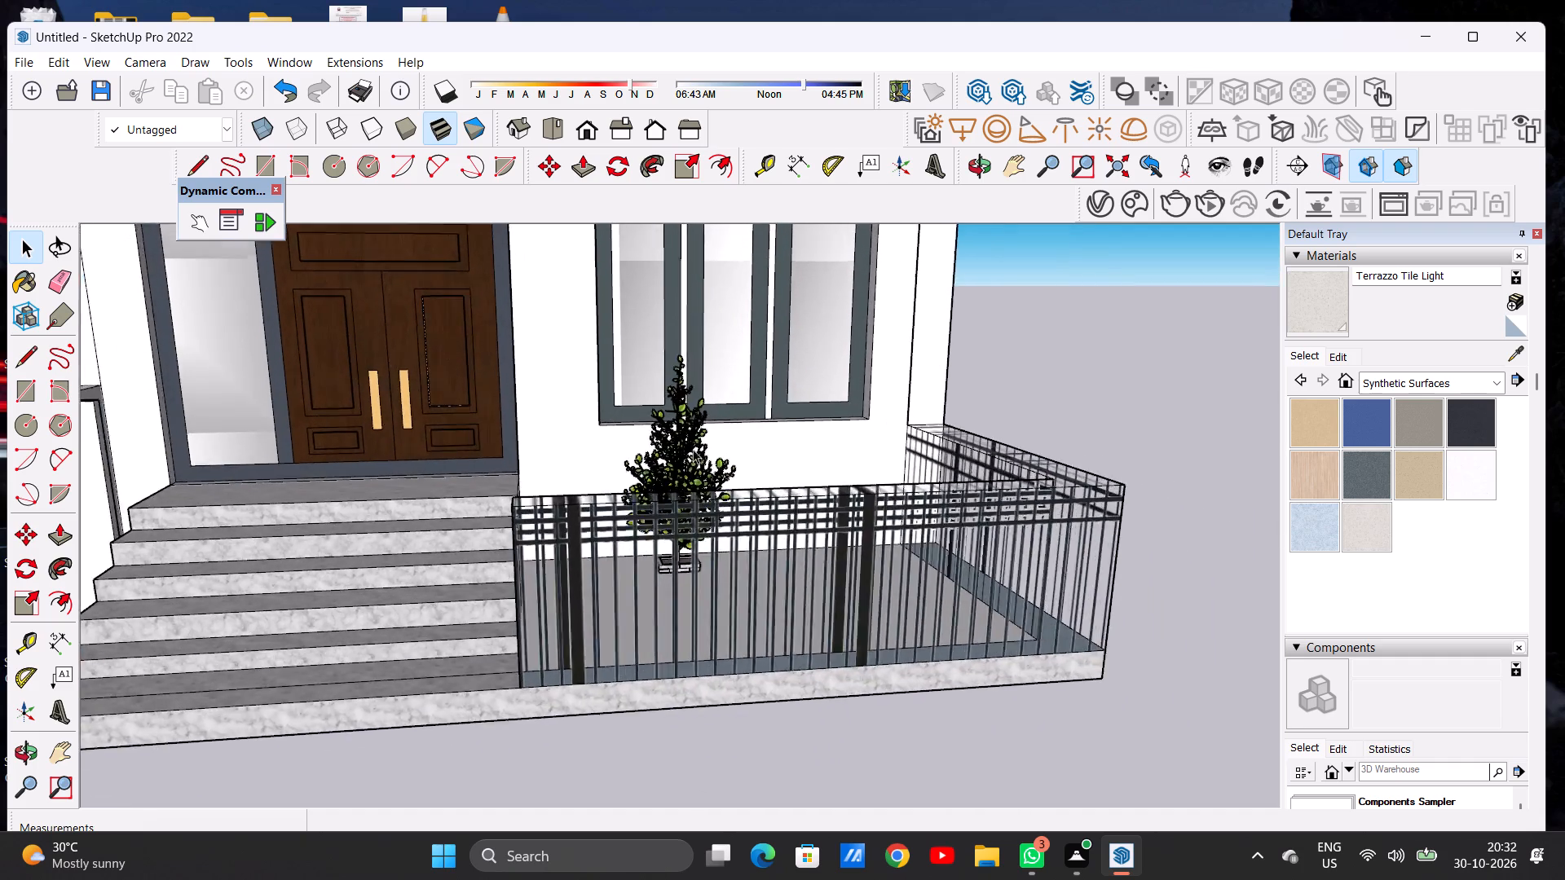
pyautogui.scroll(5, 693, 449)
pyautogui.scroll(-7, 705, 495)
pyautogui.moveTo(624, 496); pyautogui.dragTo(636, 507, button='middle')
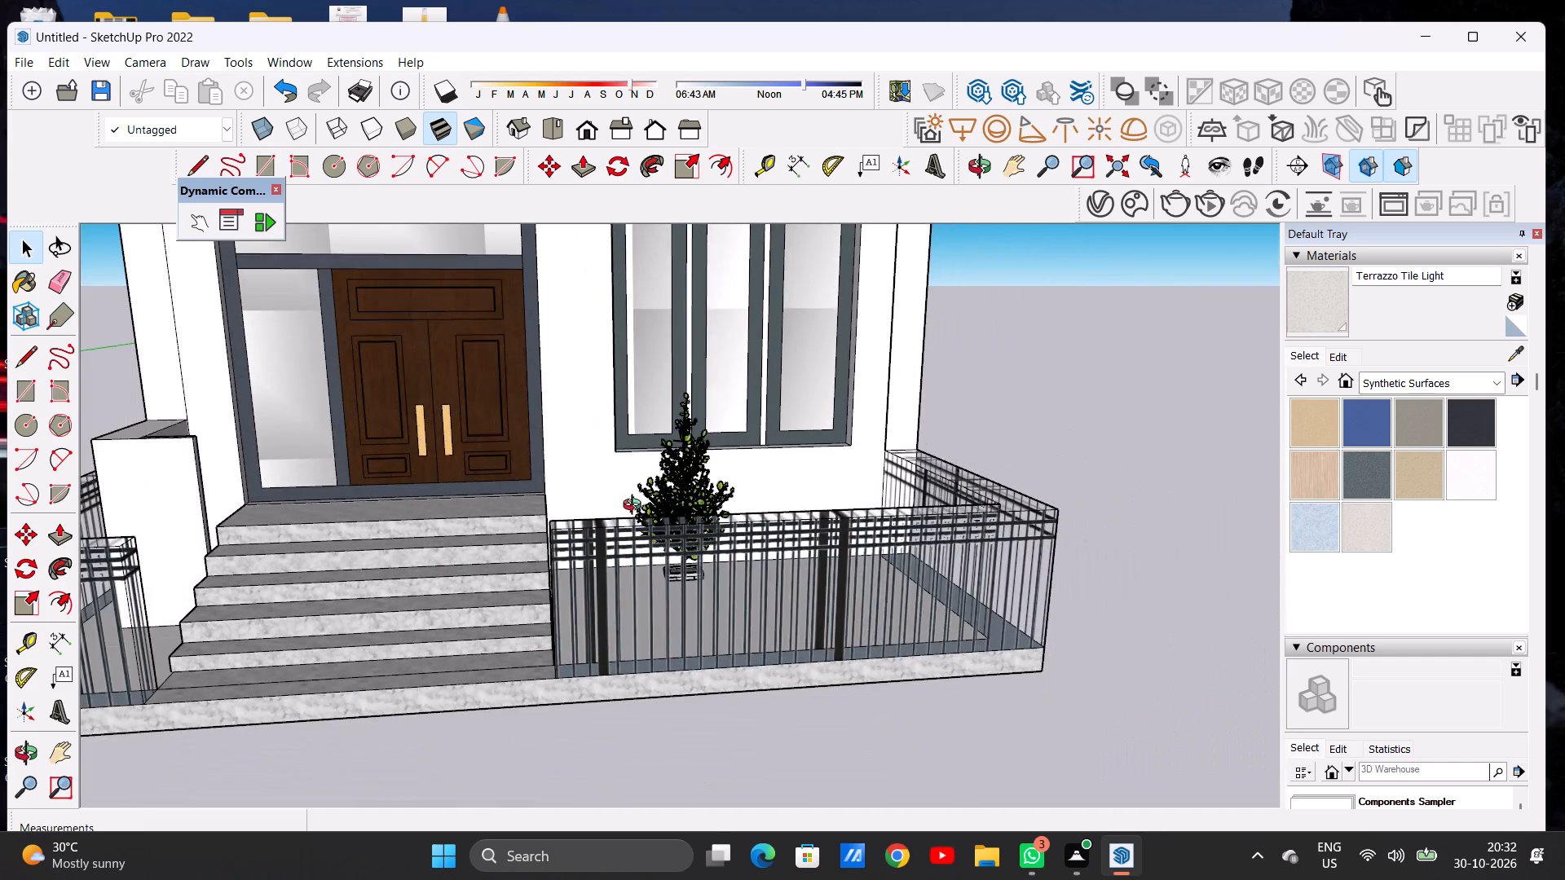
pyautogui.moveTo(636, 507); pyautogui.dragTo(618, 600, button='middle')
pyautogui.middleClick(618, 600)
pyautogui.scroll(5, 637, 559)
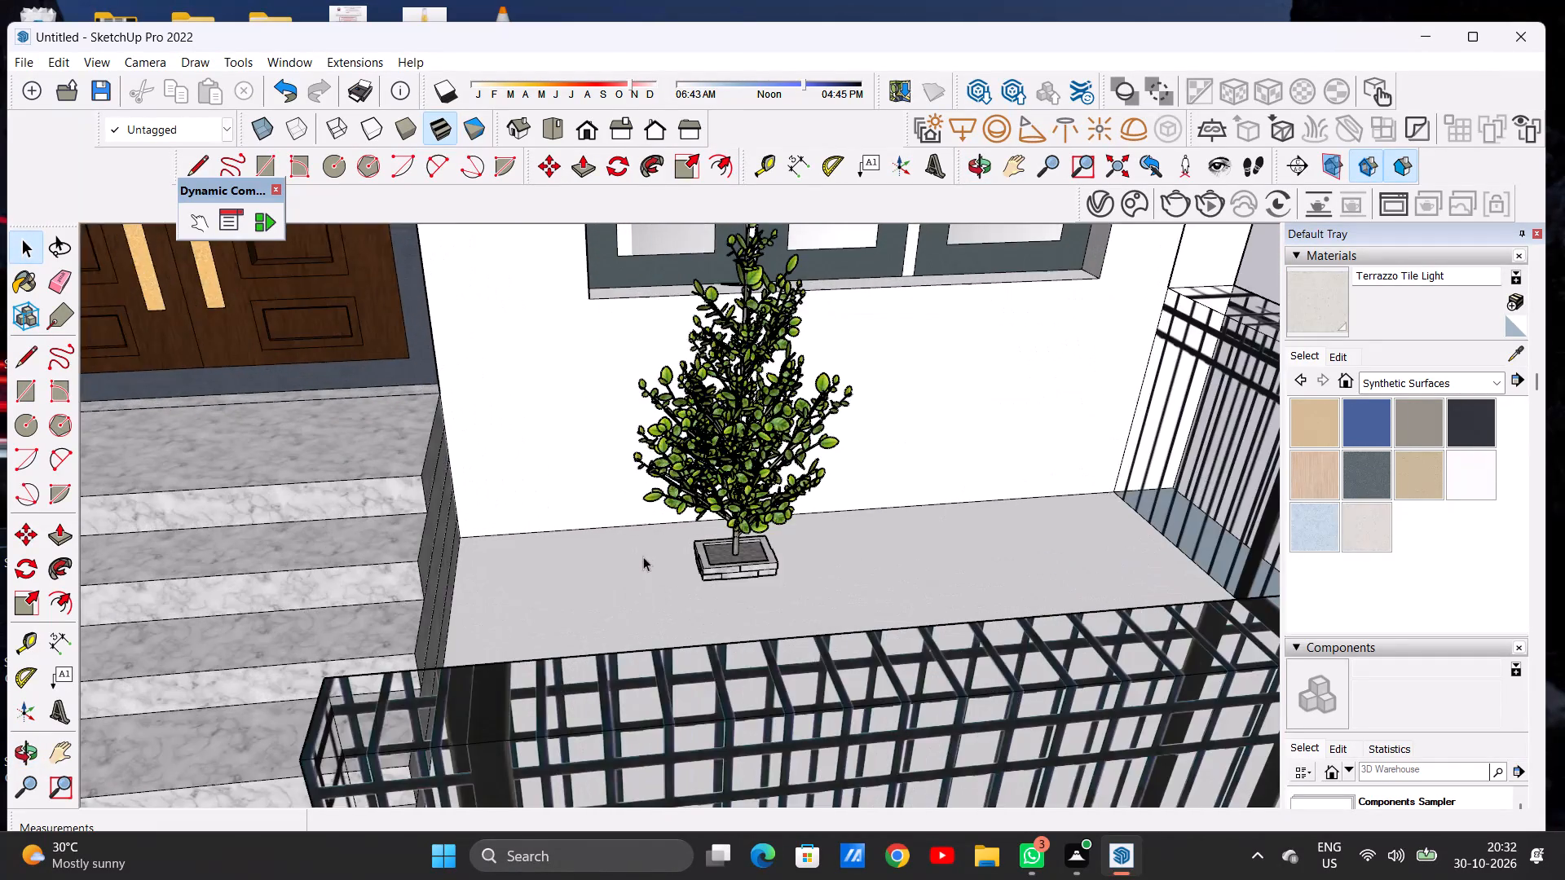
pyautogui.scroll(7, 643, 557)
pyautogui.scroll(-5, 708, 561)
pyautogui.scroll(6, 718, 561)
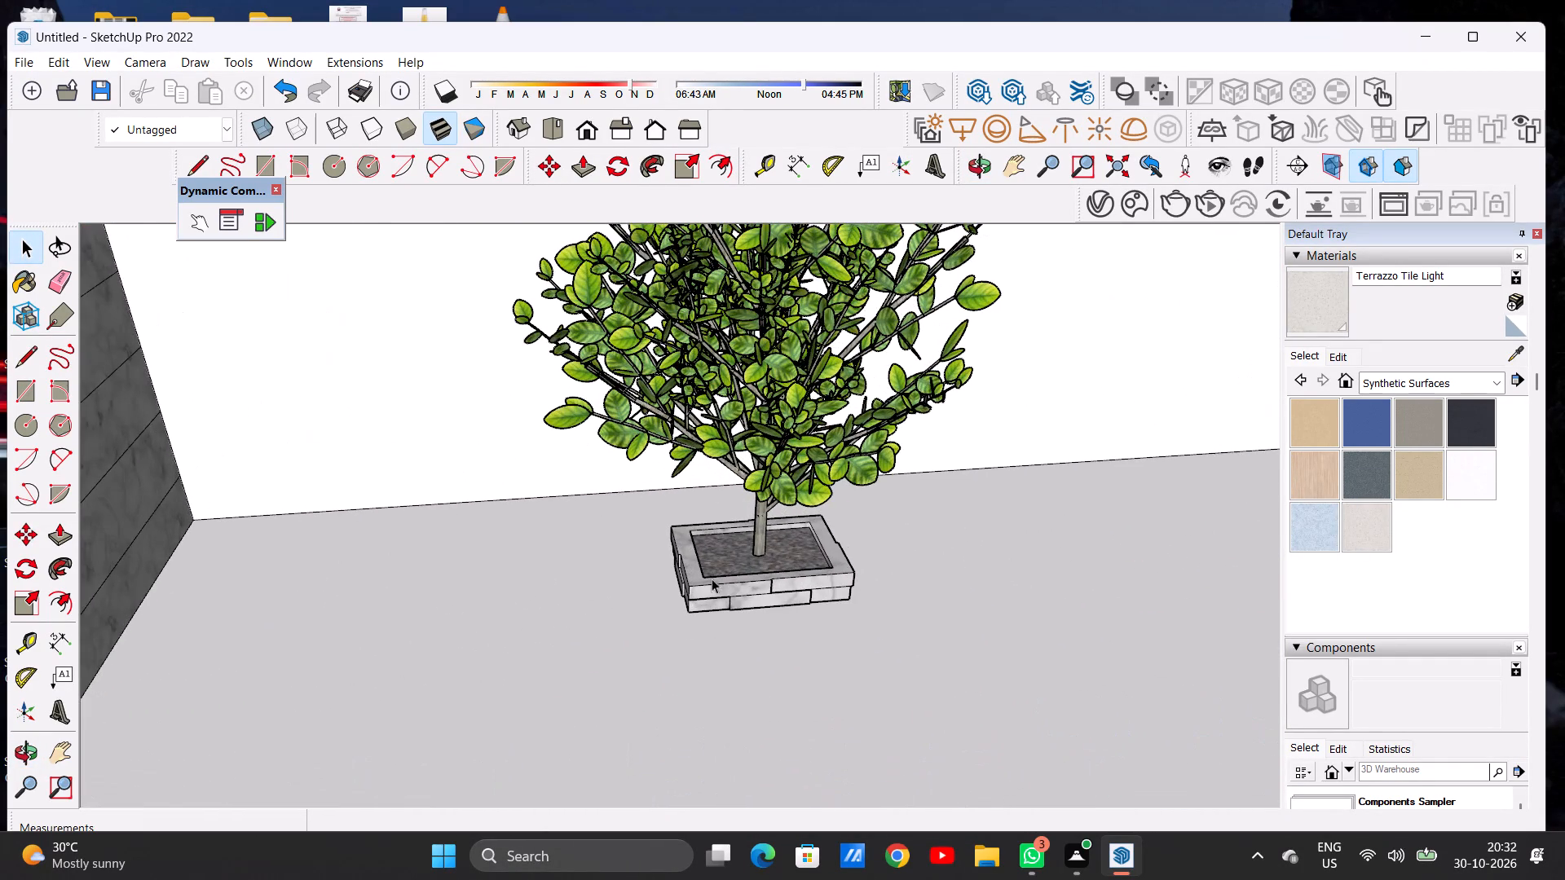
pyautogui.click(712, 579)
pyautogui.scroll(-15, 669, 543)
pyautogui.moveTo(562, 510); pyautogui.dragTo(735, 514, button='middle')
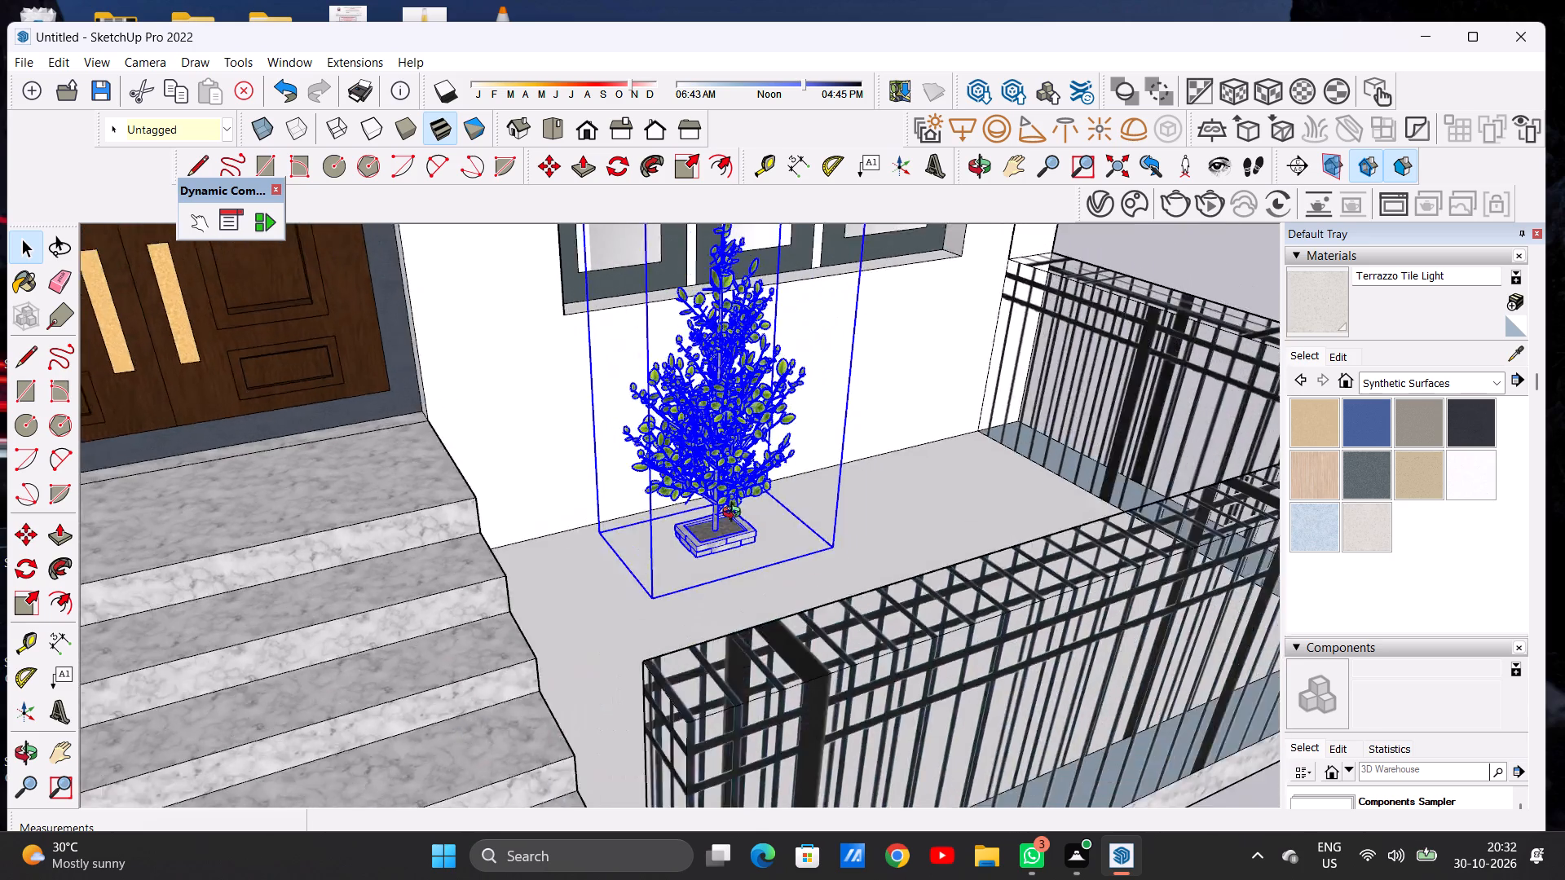
pyautogui.moveTo(735, 514); pyautogui.dragTo(820, 545, button='middle')
pyautogui.scroll(4, 676, 581)
pyautogui.moveTo(741, 606); pyautogui.dragTo(672, 659, button='middle')
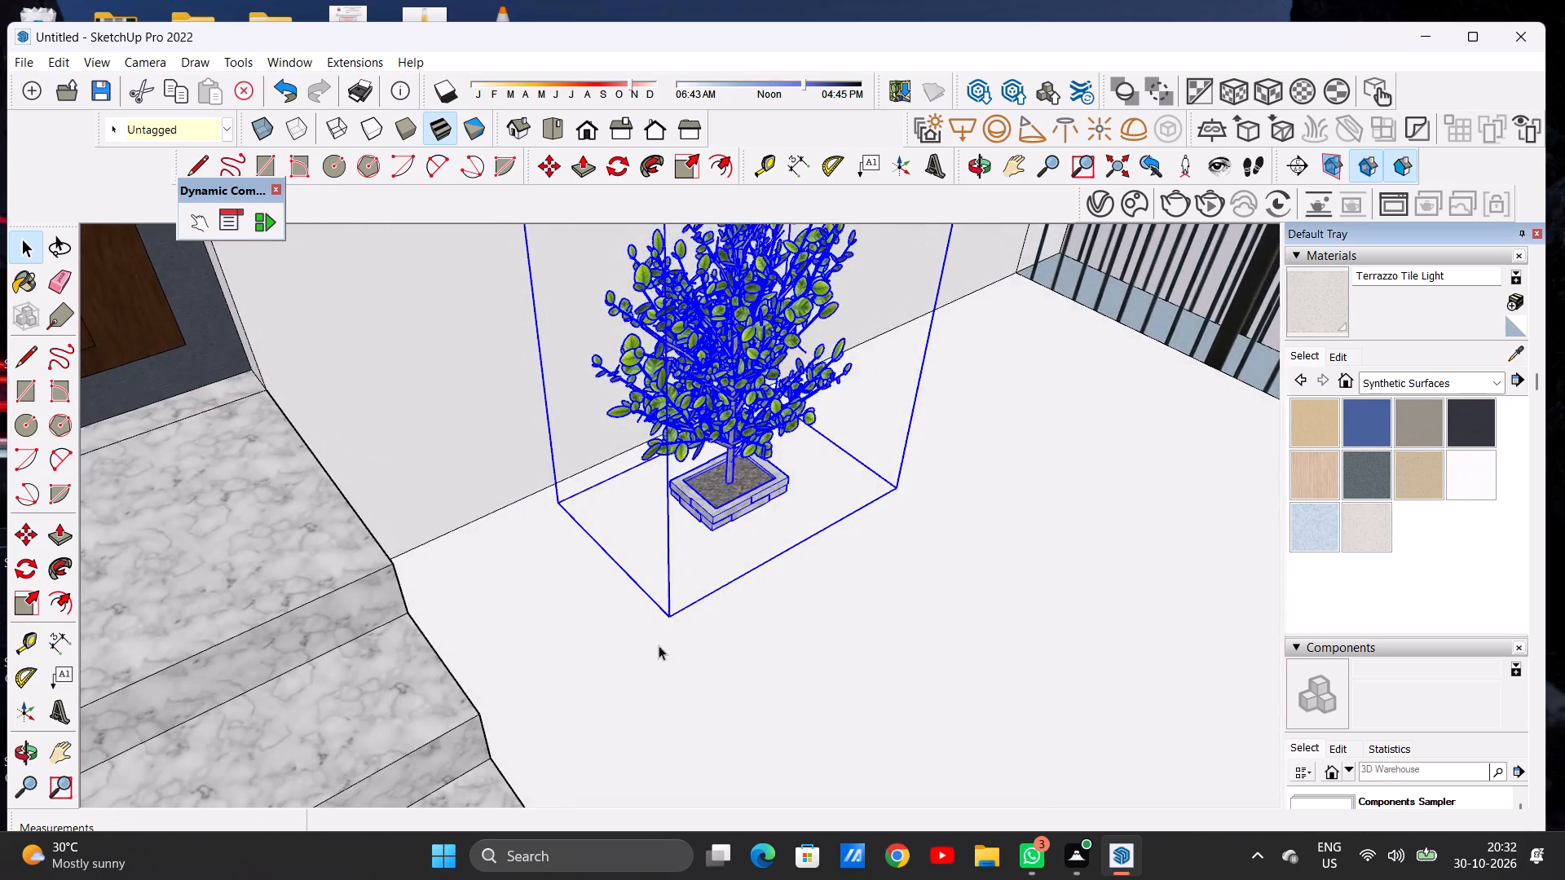
pyautogui.scroll(4, 660, 638)
pyautogui.press('m')
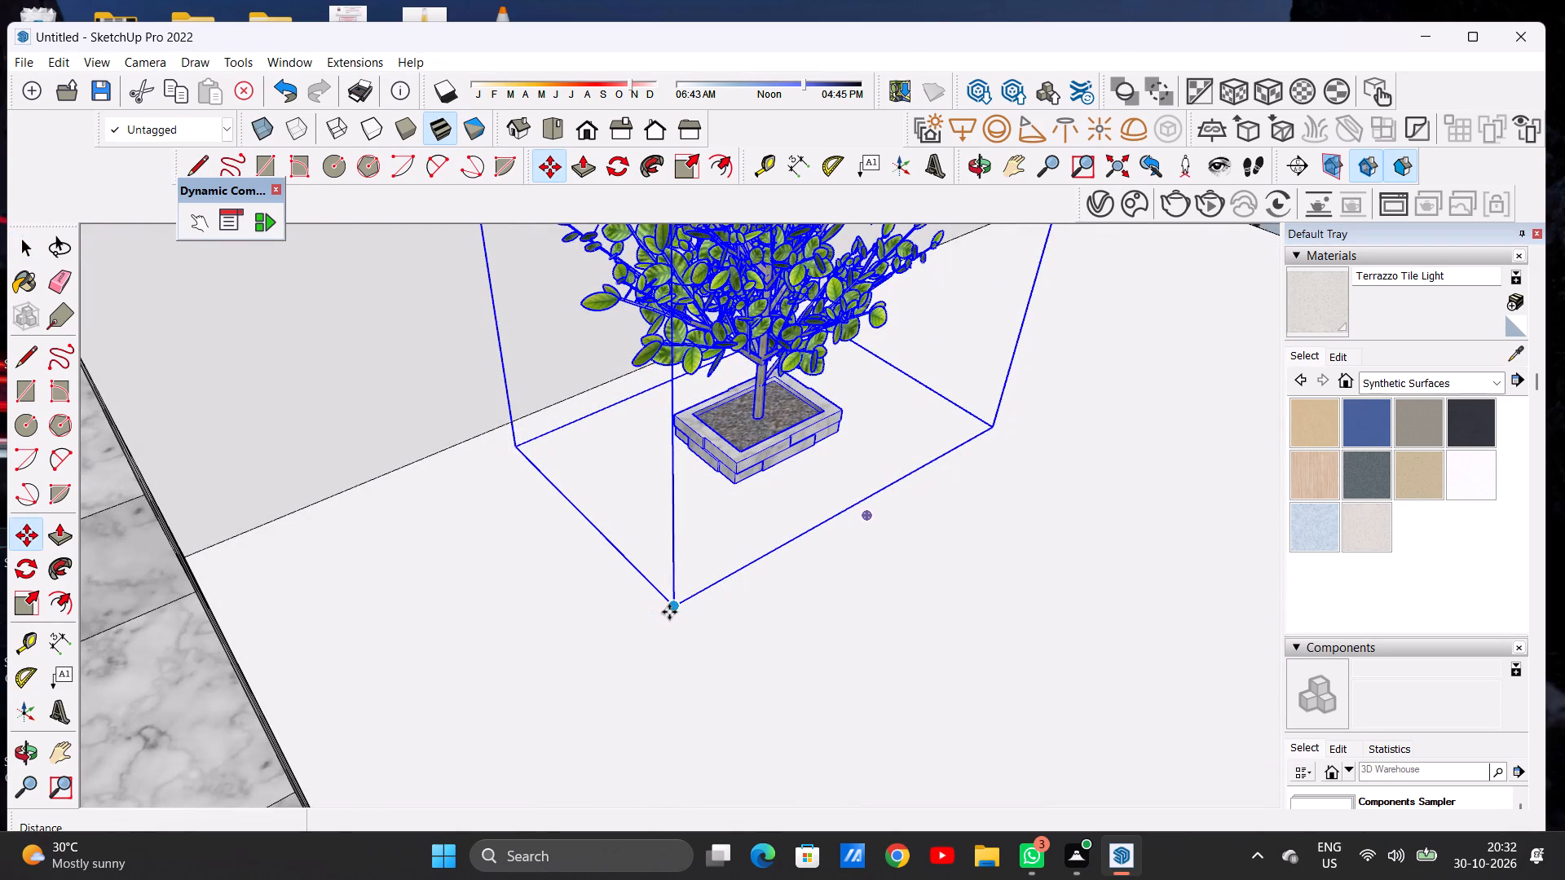
pyautogui.click(669, 612)
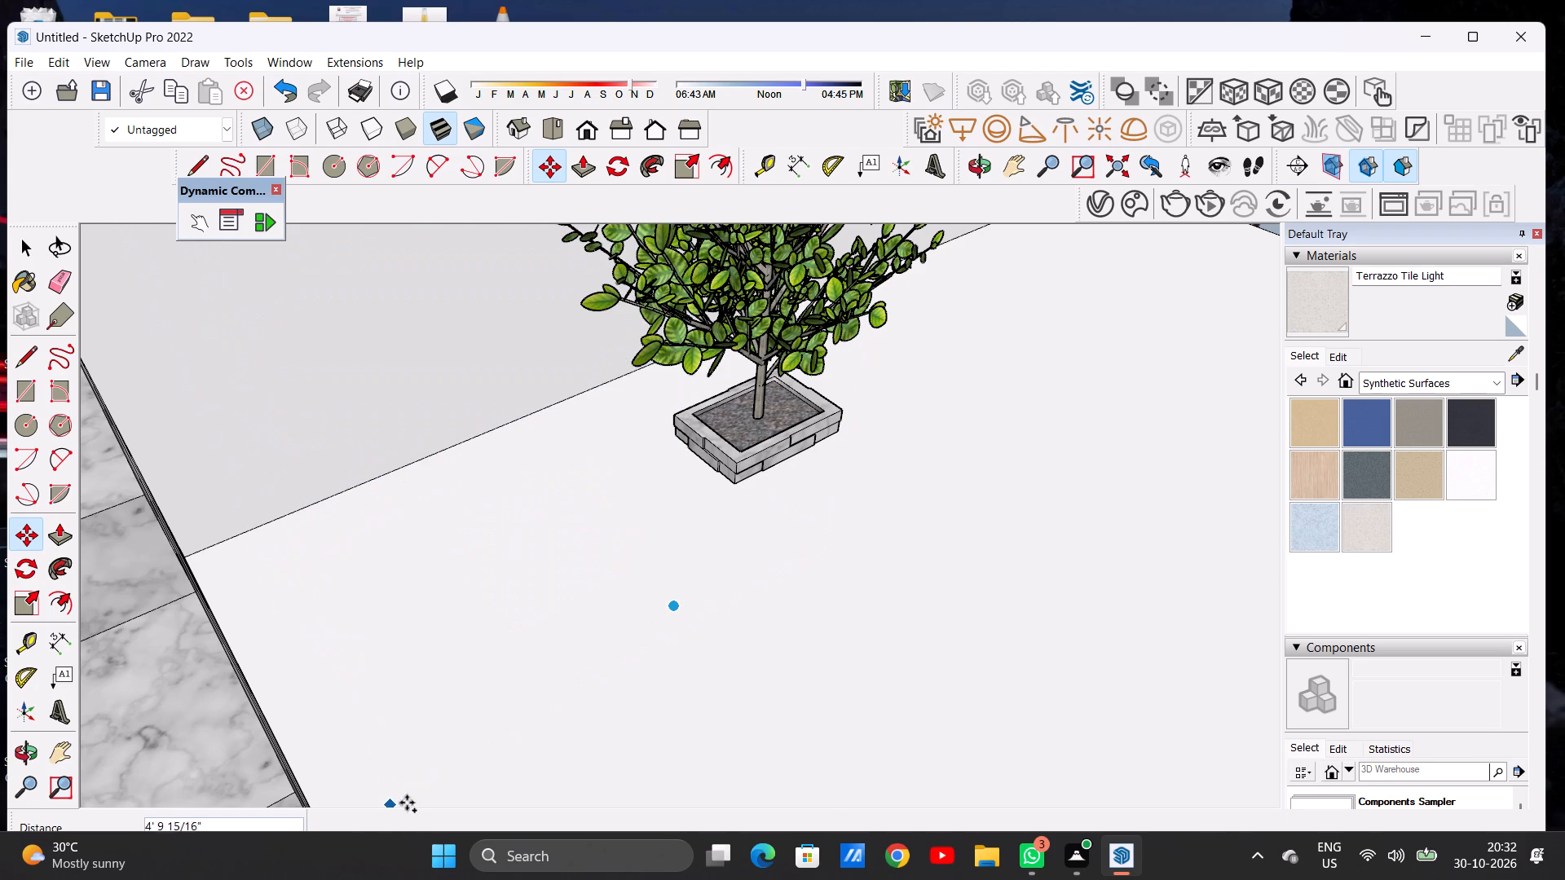
pyautogui.click(346, 787)
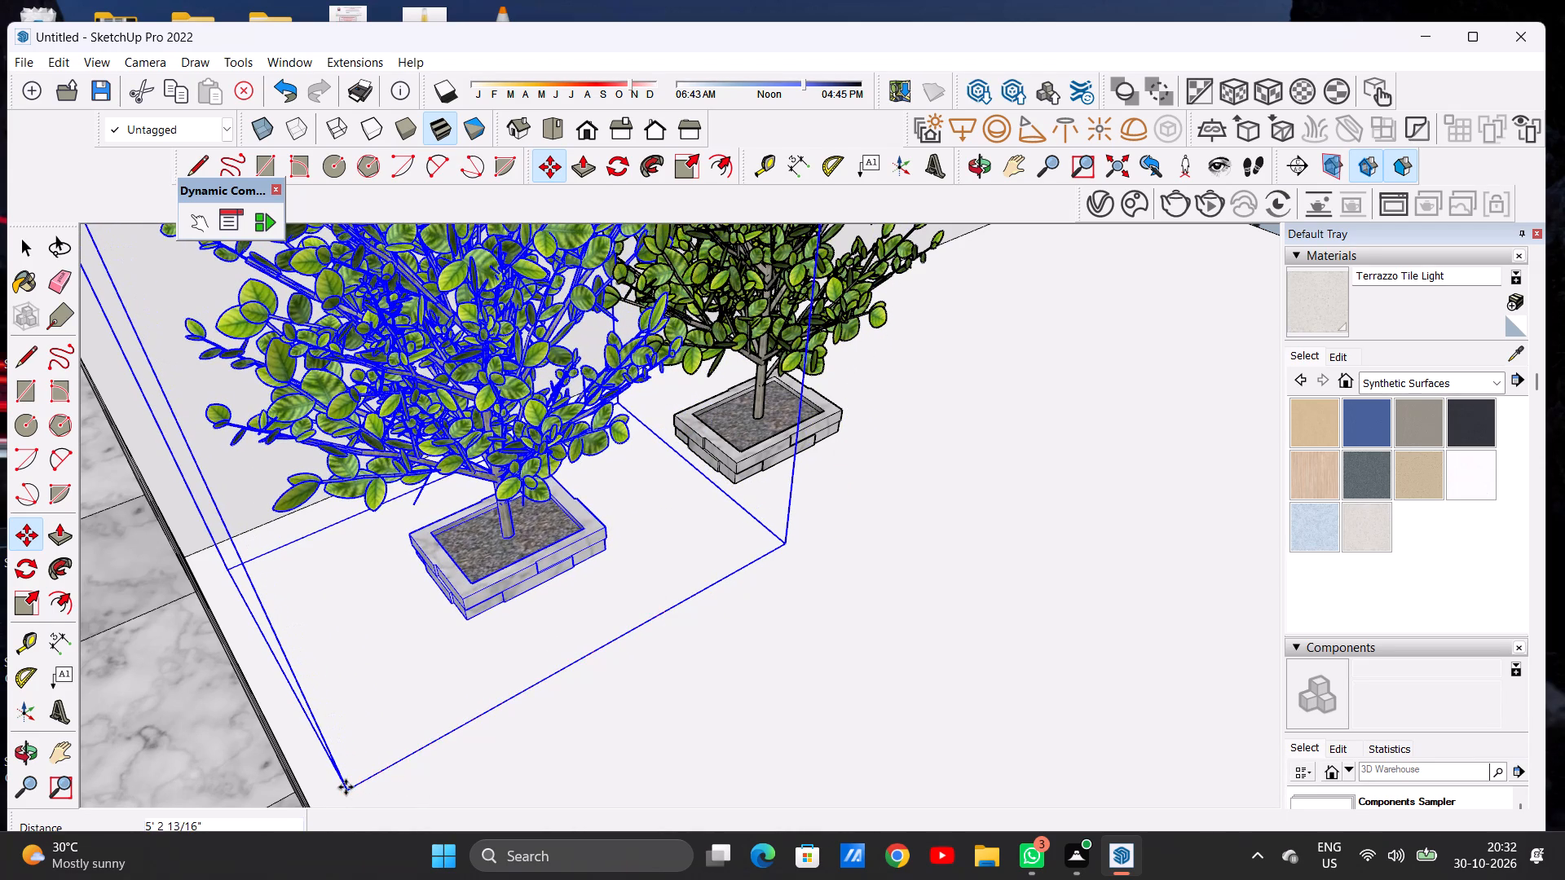
pyautogui.press('space')
# Deselect the copy and examine the two planters behind the front railing from close up and from the whole entrance view.
pyautogui.scroll(-16, 503, 701)
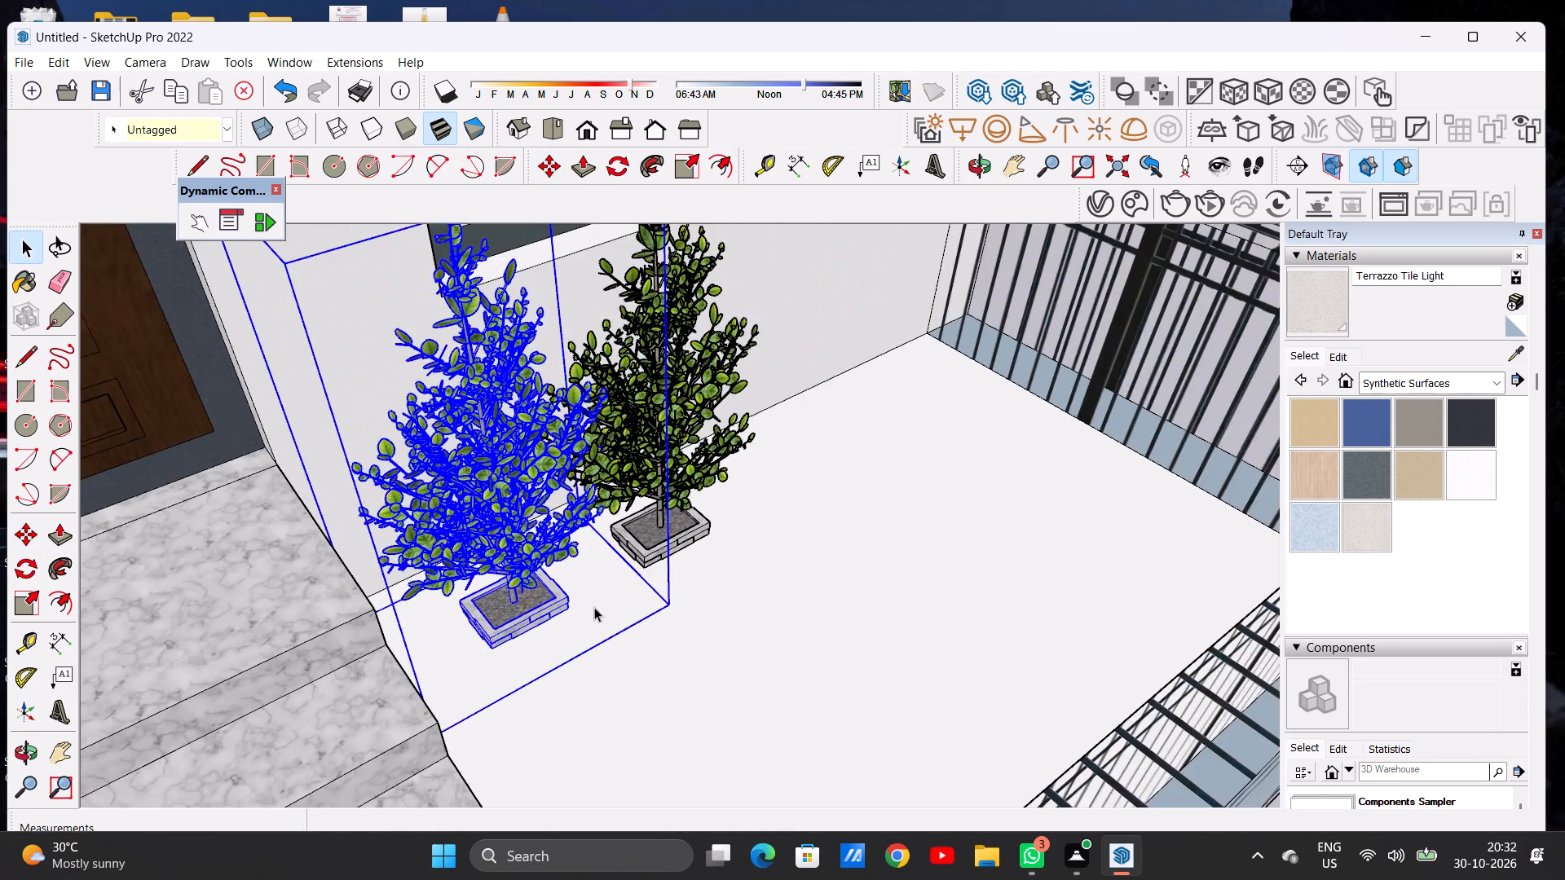
pyautogui.scroll(-14, 594, 607)
pyautogui.moveTo(728, 599); pyautogui.dragTo(510, 514, button='middle')
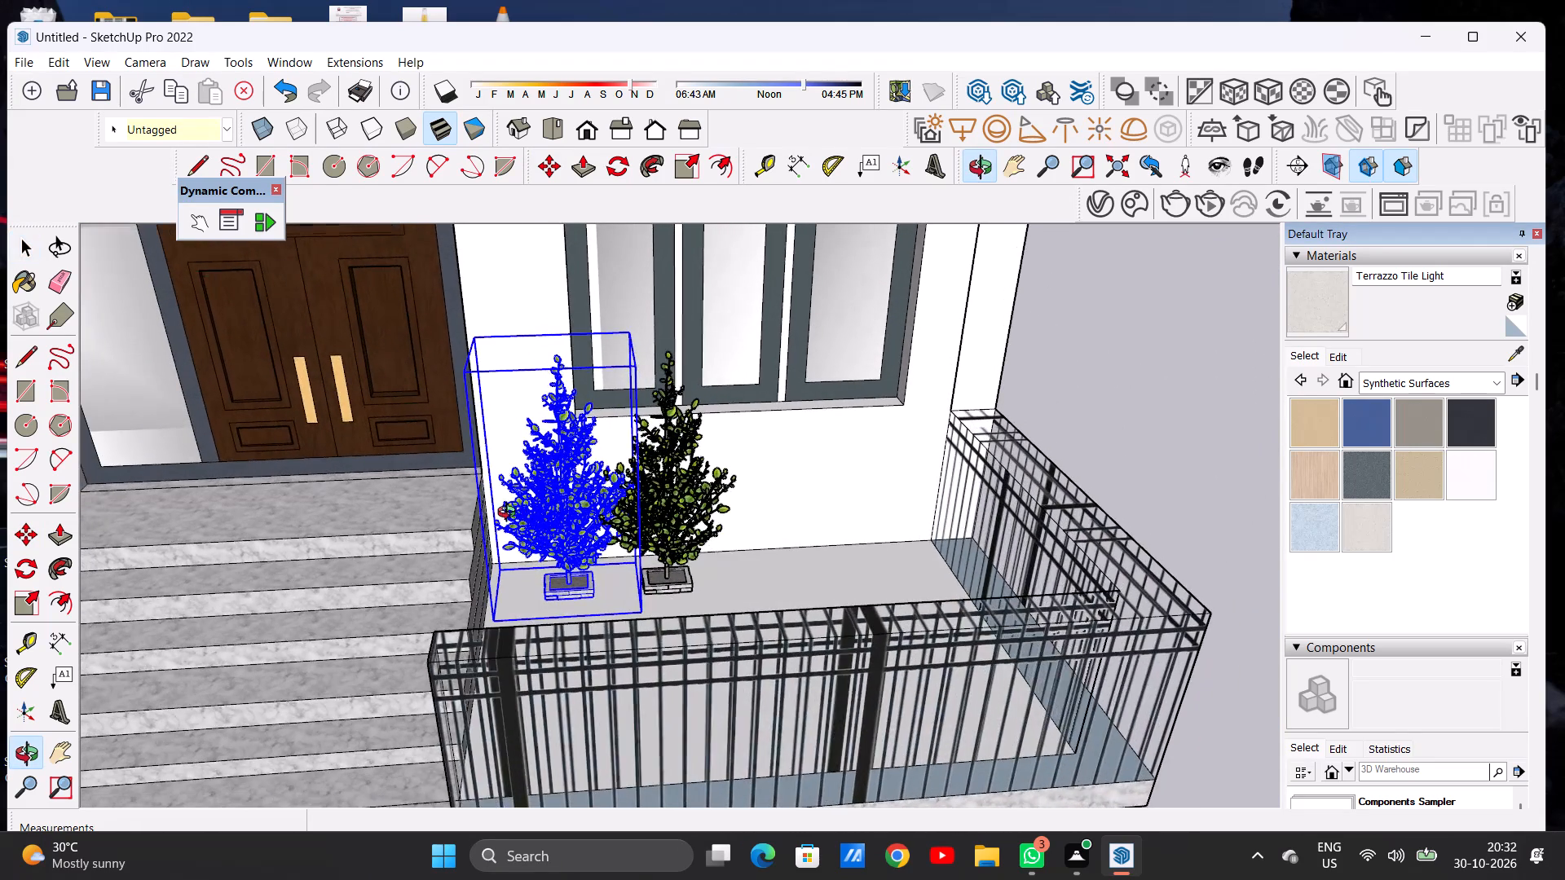
pyautogui.click(1164, 412)
pyautogui.scroll(-6, 747, 512)
pyautogui.moveTo(731, 587); pyautogui.dragTo(726, 536, button='middle')
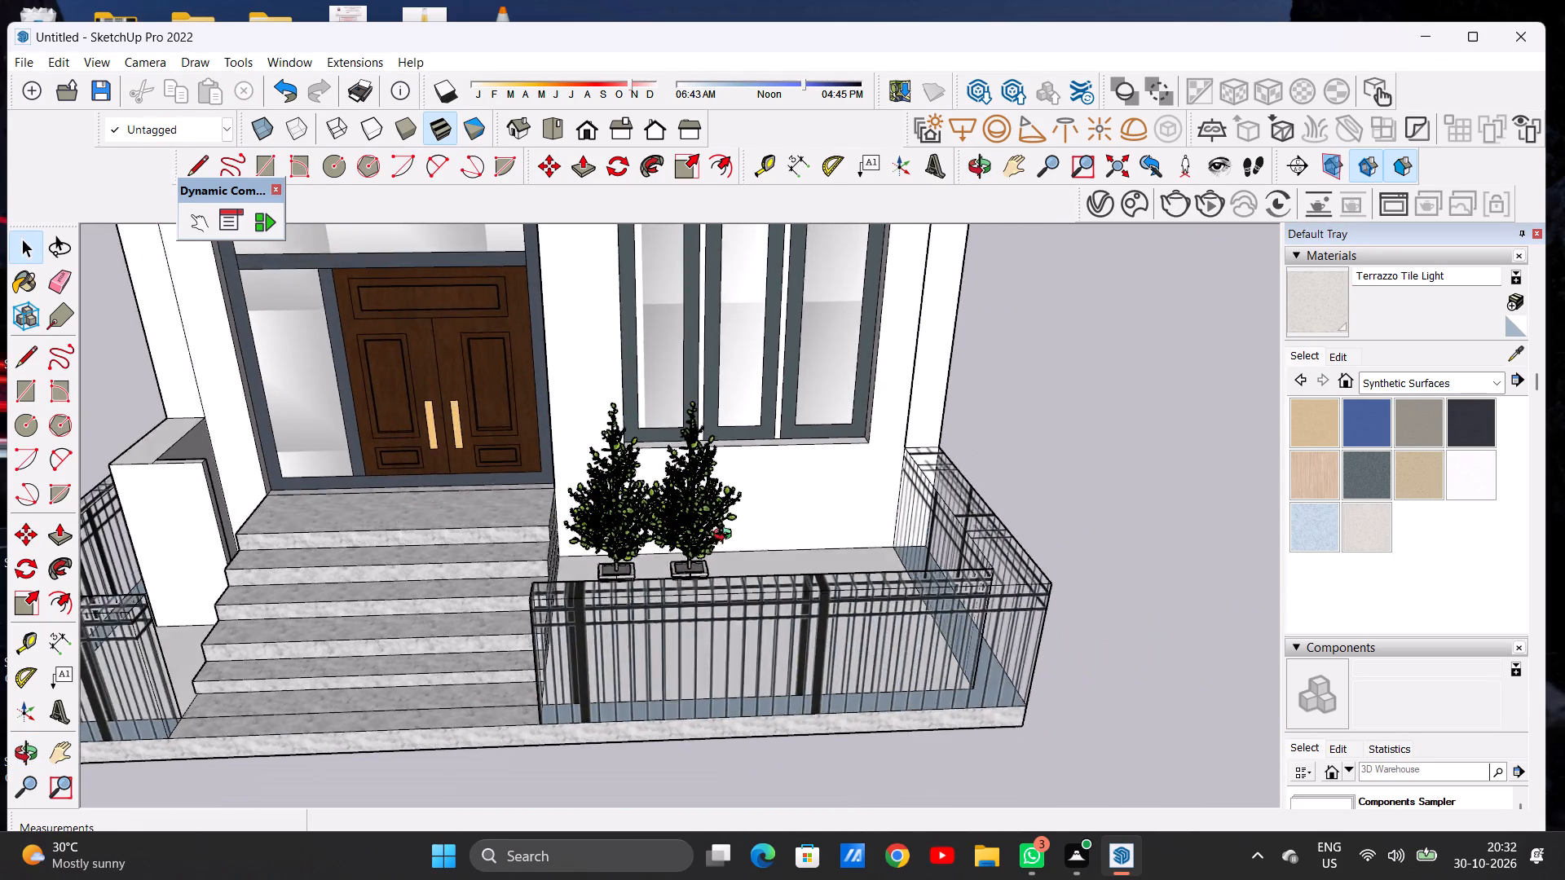
pyautogui.moveTo(726, 536); pyautogui.dragTo(702, 418, button='middle')
pyautogui.scroll(7, 695, 457)
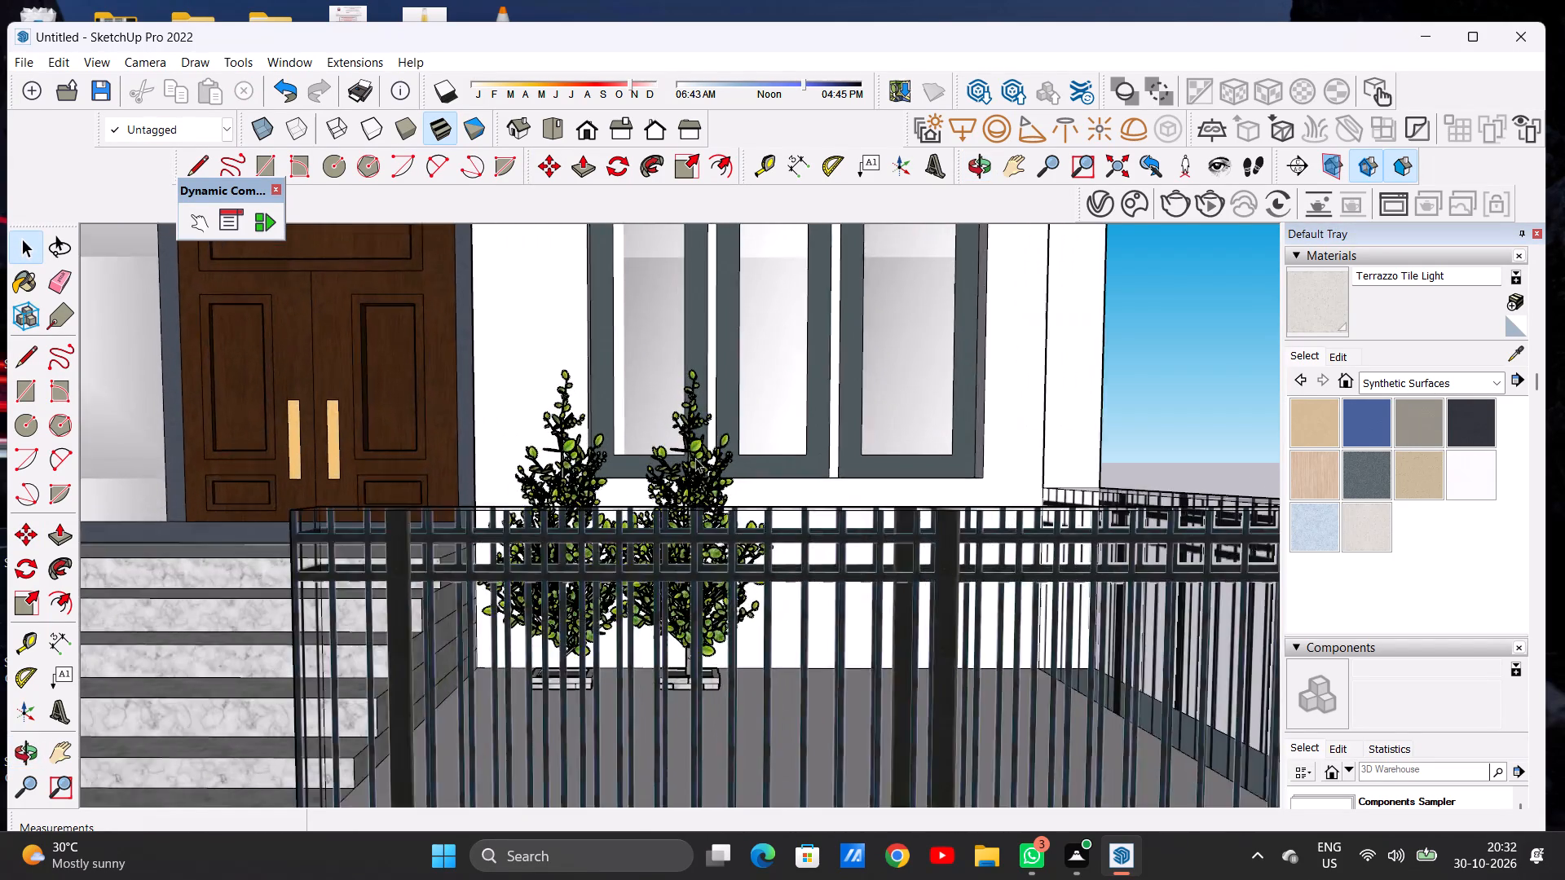
pyautogui.scroll(5, 695, 458)
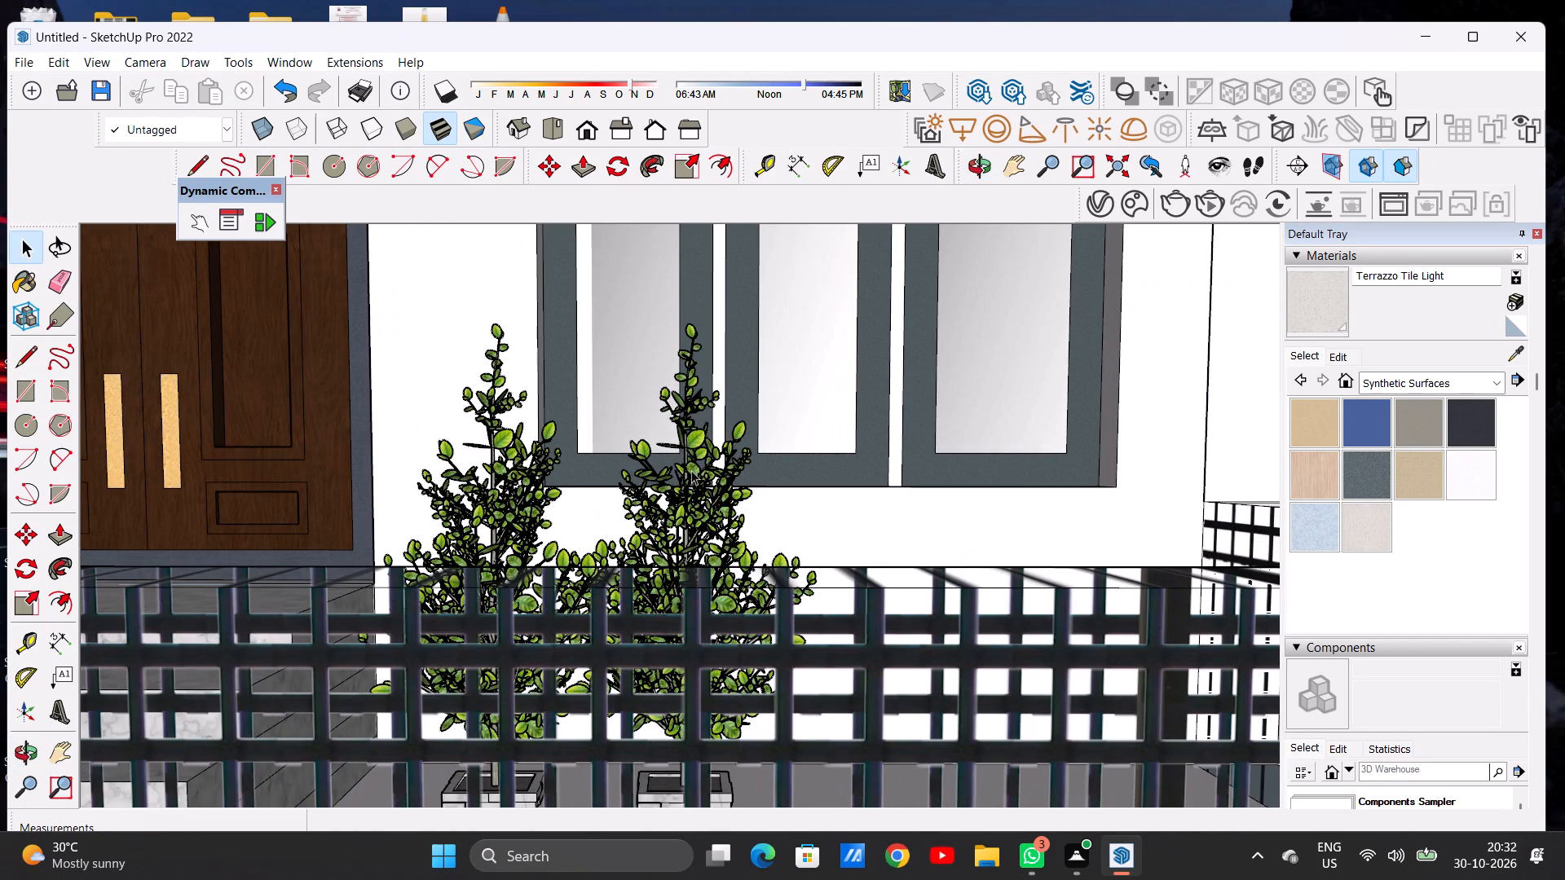
pyautogui.scroll(-3, 689, 470)
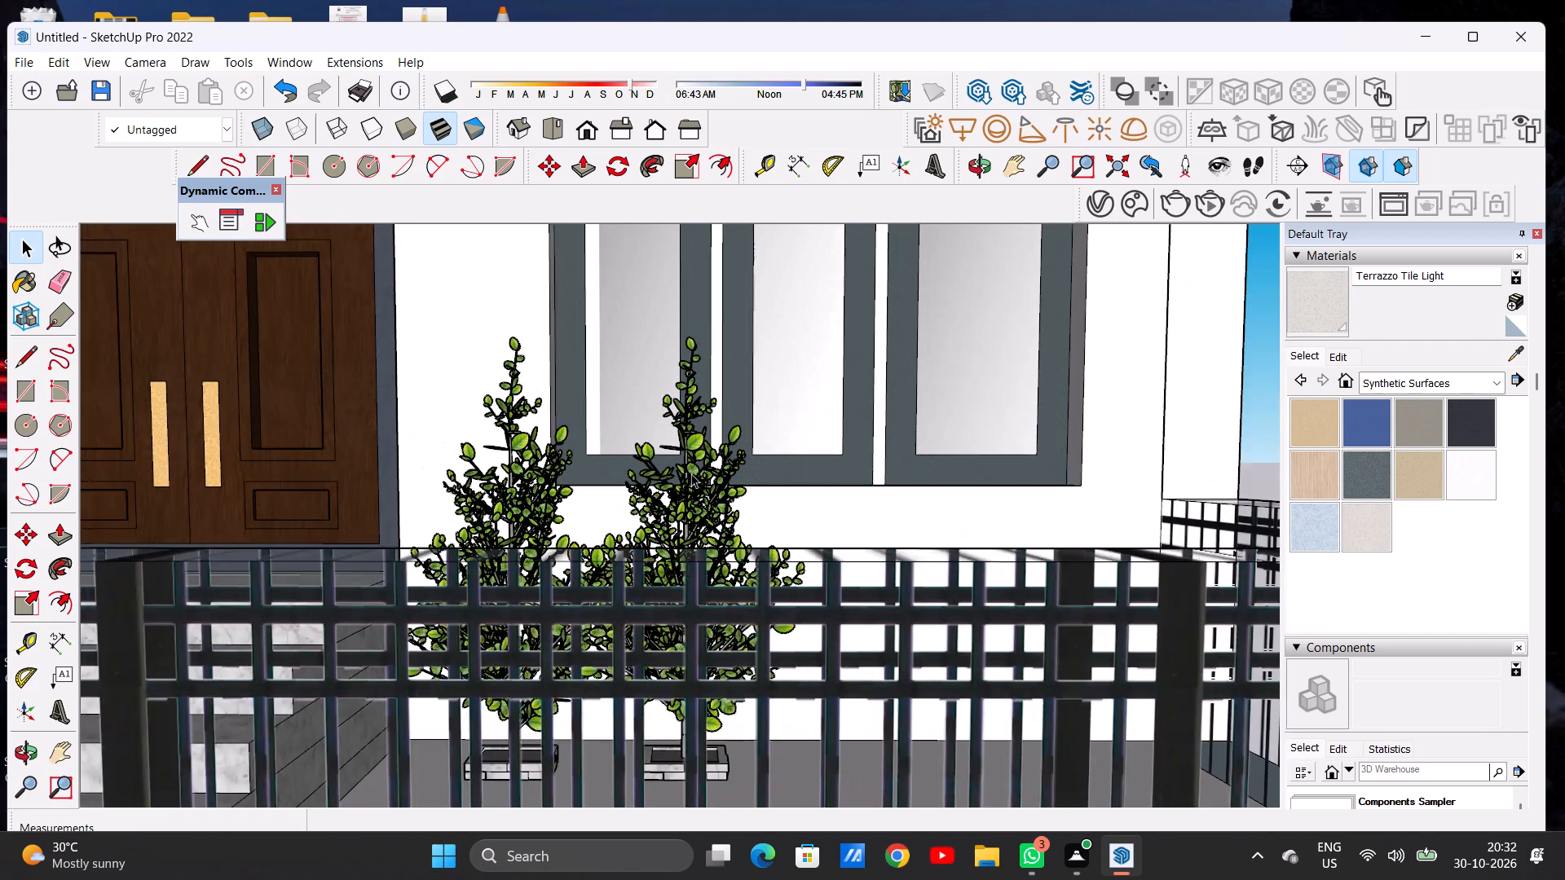
pyautogui.scroll(-12, 691, 473)
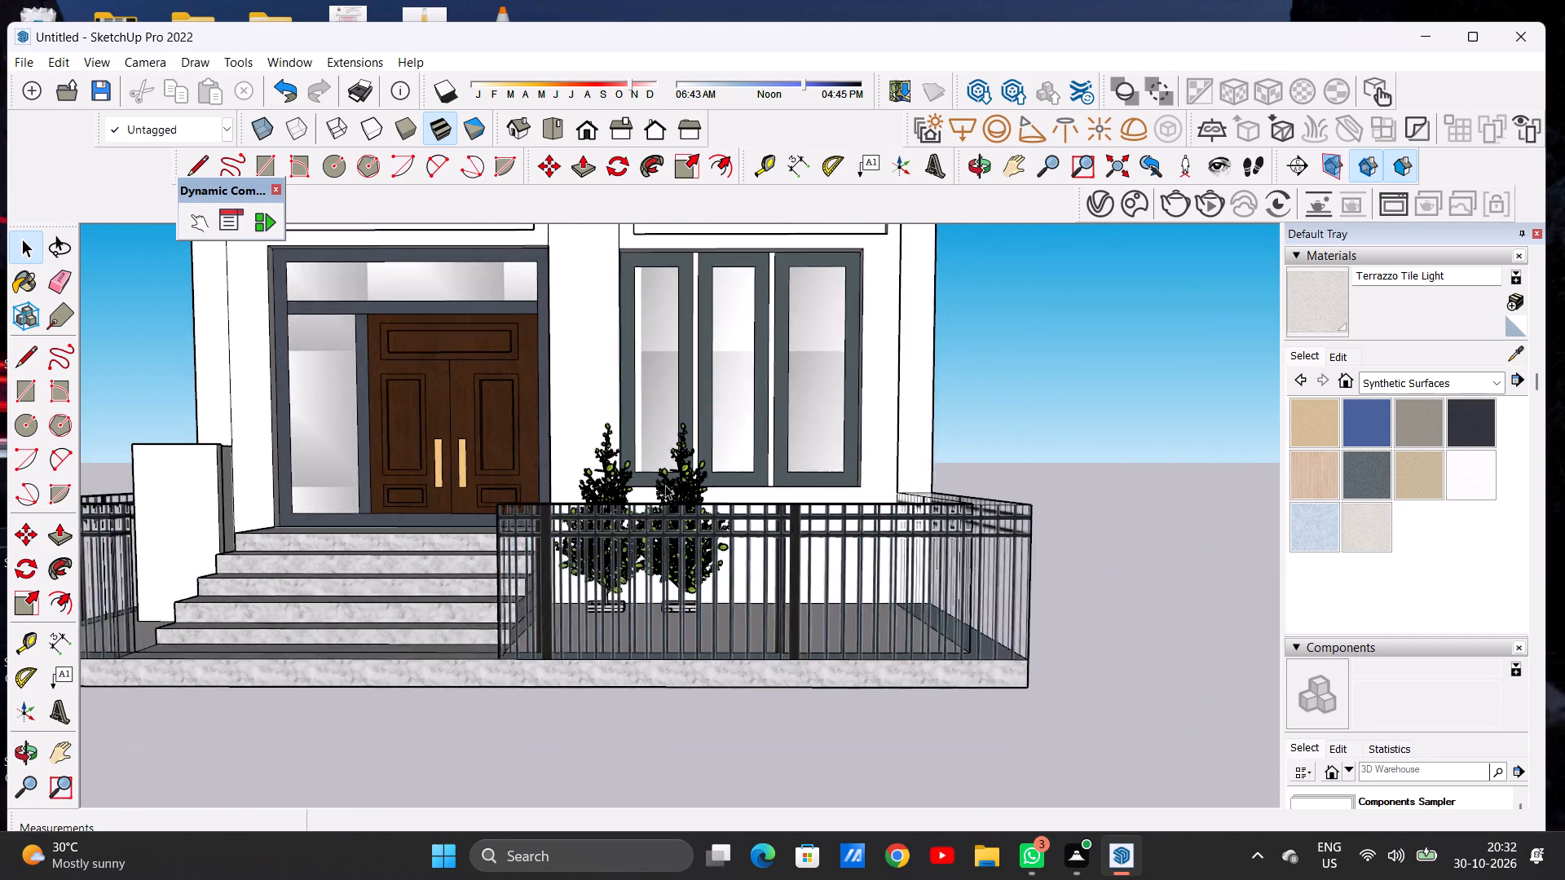
pyautogui.scroll(-1, 665, 485)
pyautogui.moveTo(631, 459); pyautogui.dragTo(637, 638, button='middle')
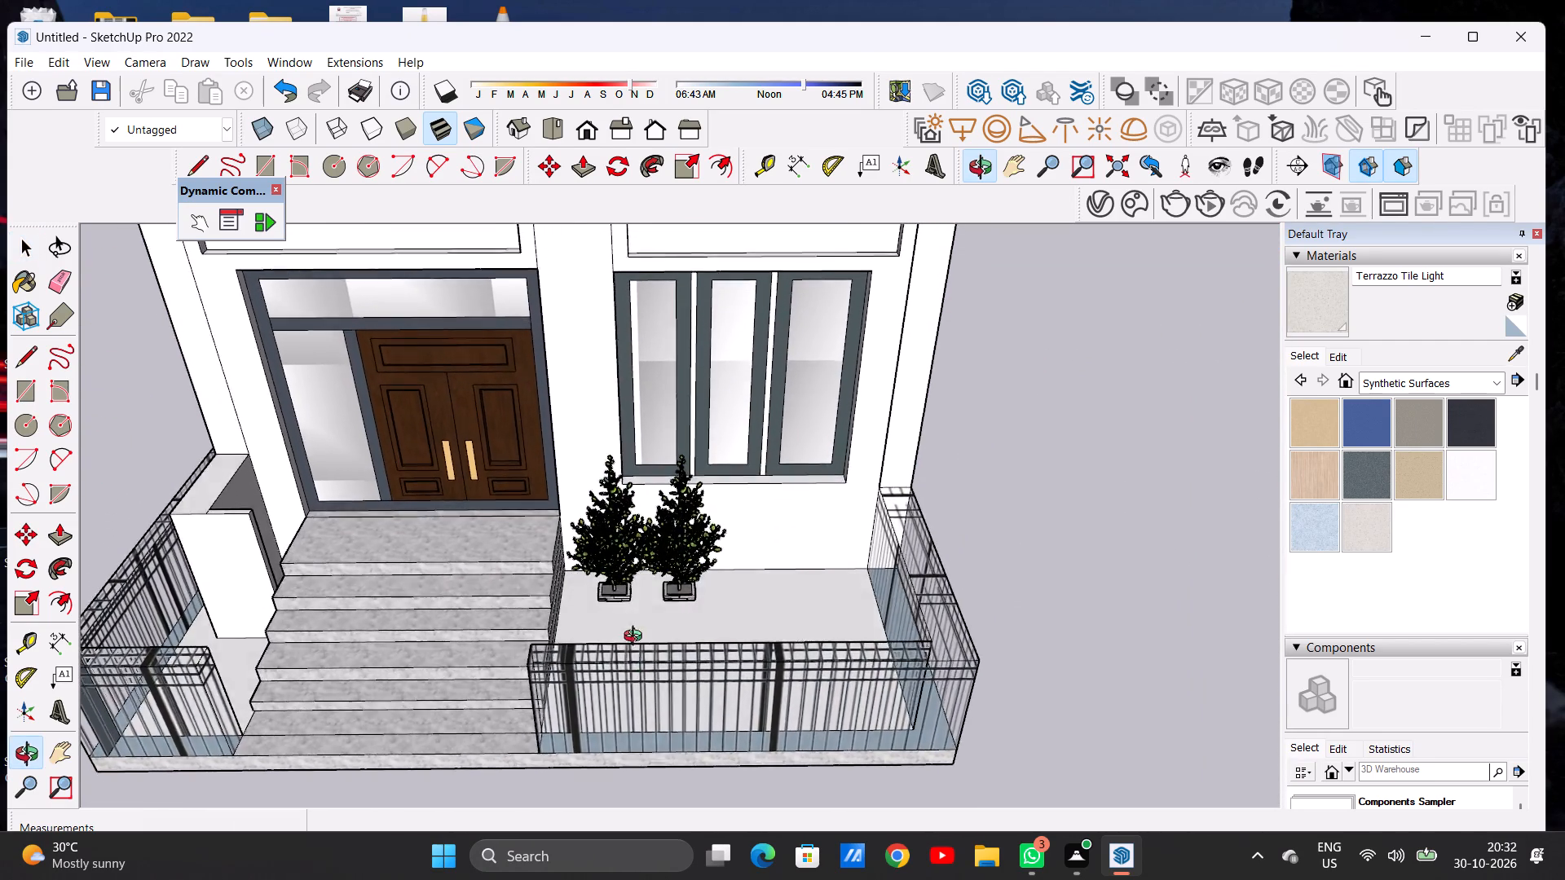
pyautogui.moveTo(637, 638); pyautogui.dragTo(634, 582, button='middle')
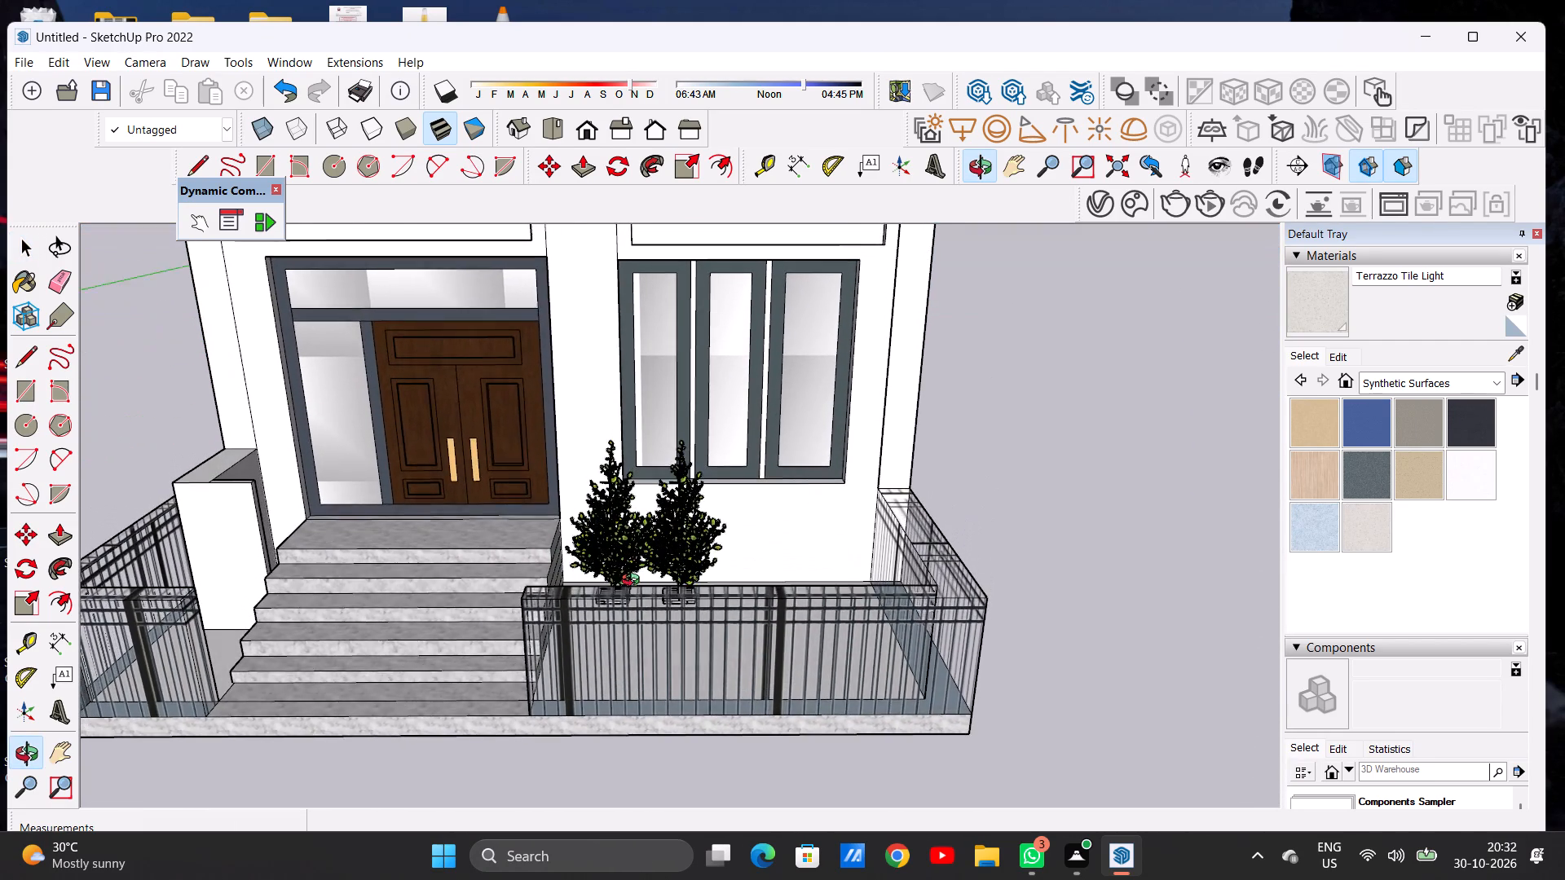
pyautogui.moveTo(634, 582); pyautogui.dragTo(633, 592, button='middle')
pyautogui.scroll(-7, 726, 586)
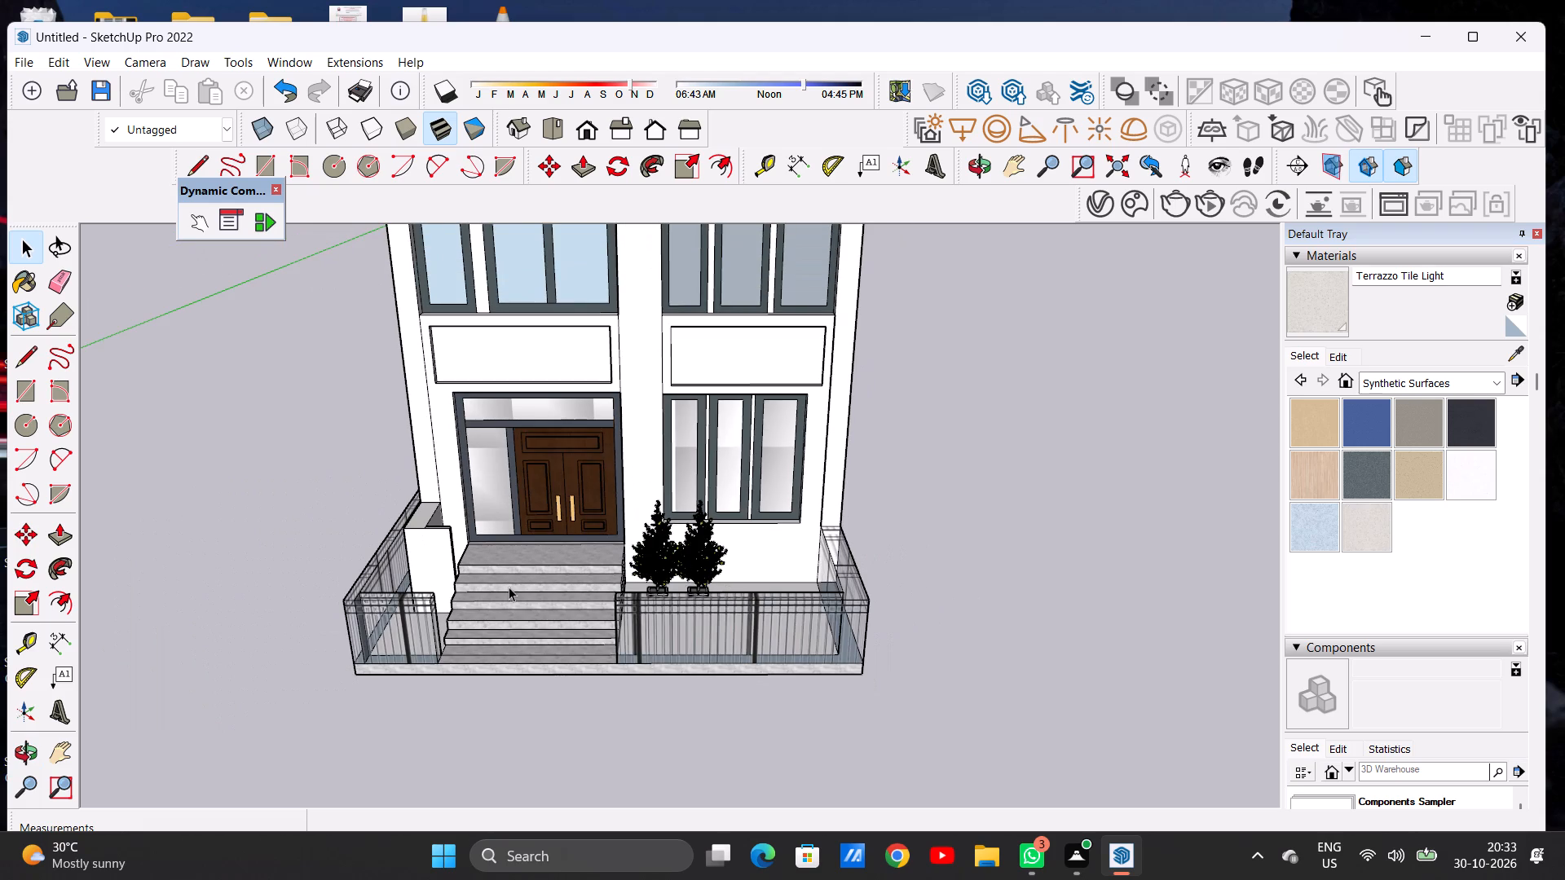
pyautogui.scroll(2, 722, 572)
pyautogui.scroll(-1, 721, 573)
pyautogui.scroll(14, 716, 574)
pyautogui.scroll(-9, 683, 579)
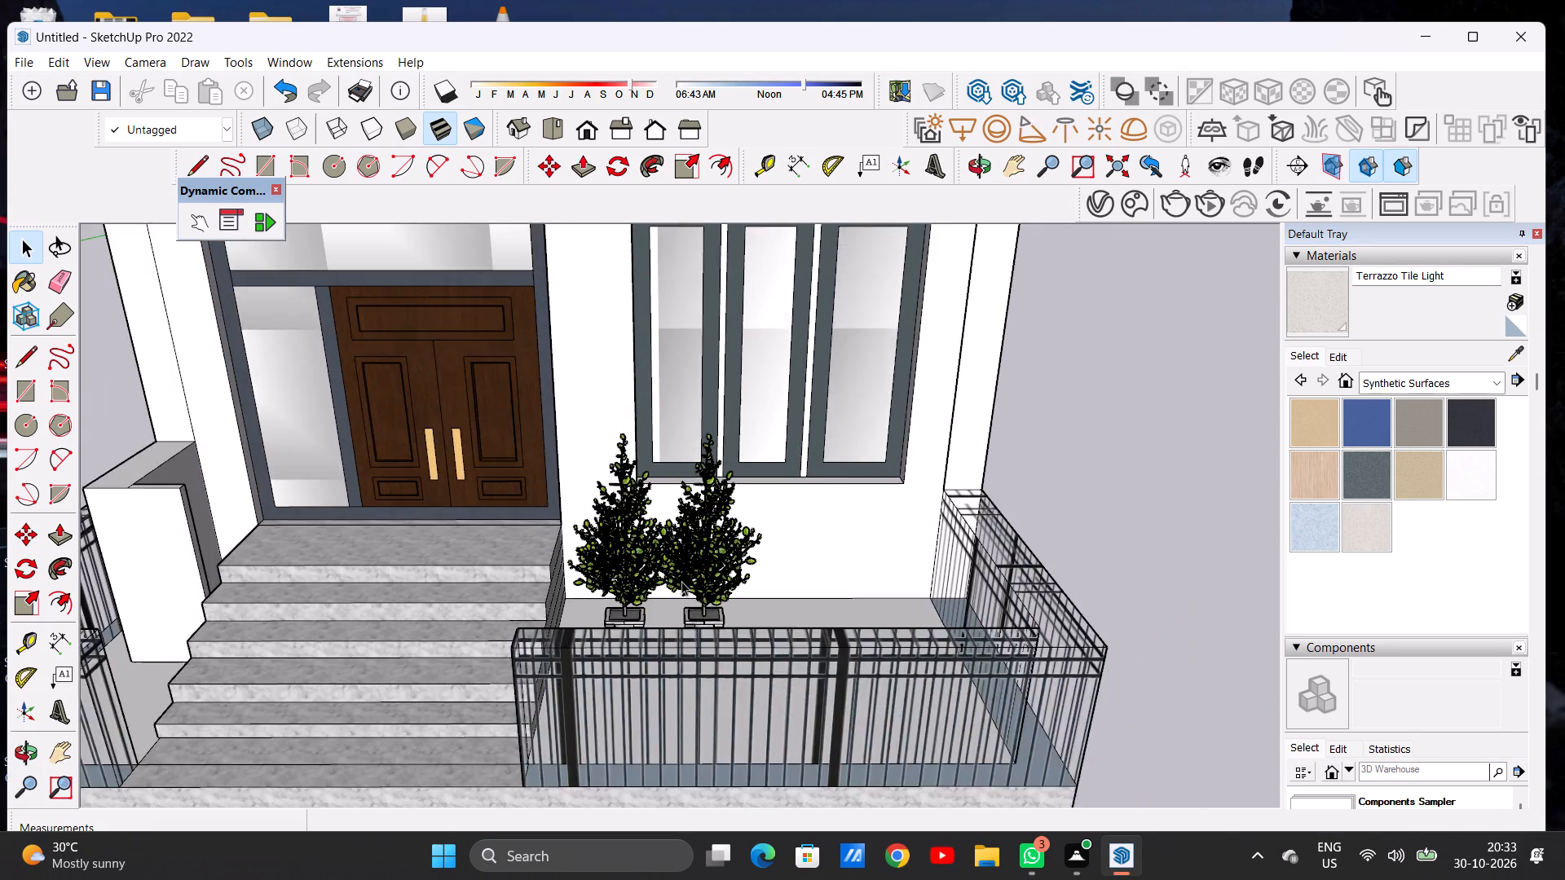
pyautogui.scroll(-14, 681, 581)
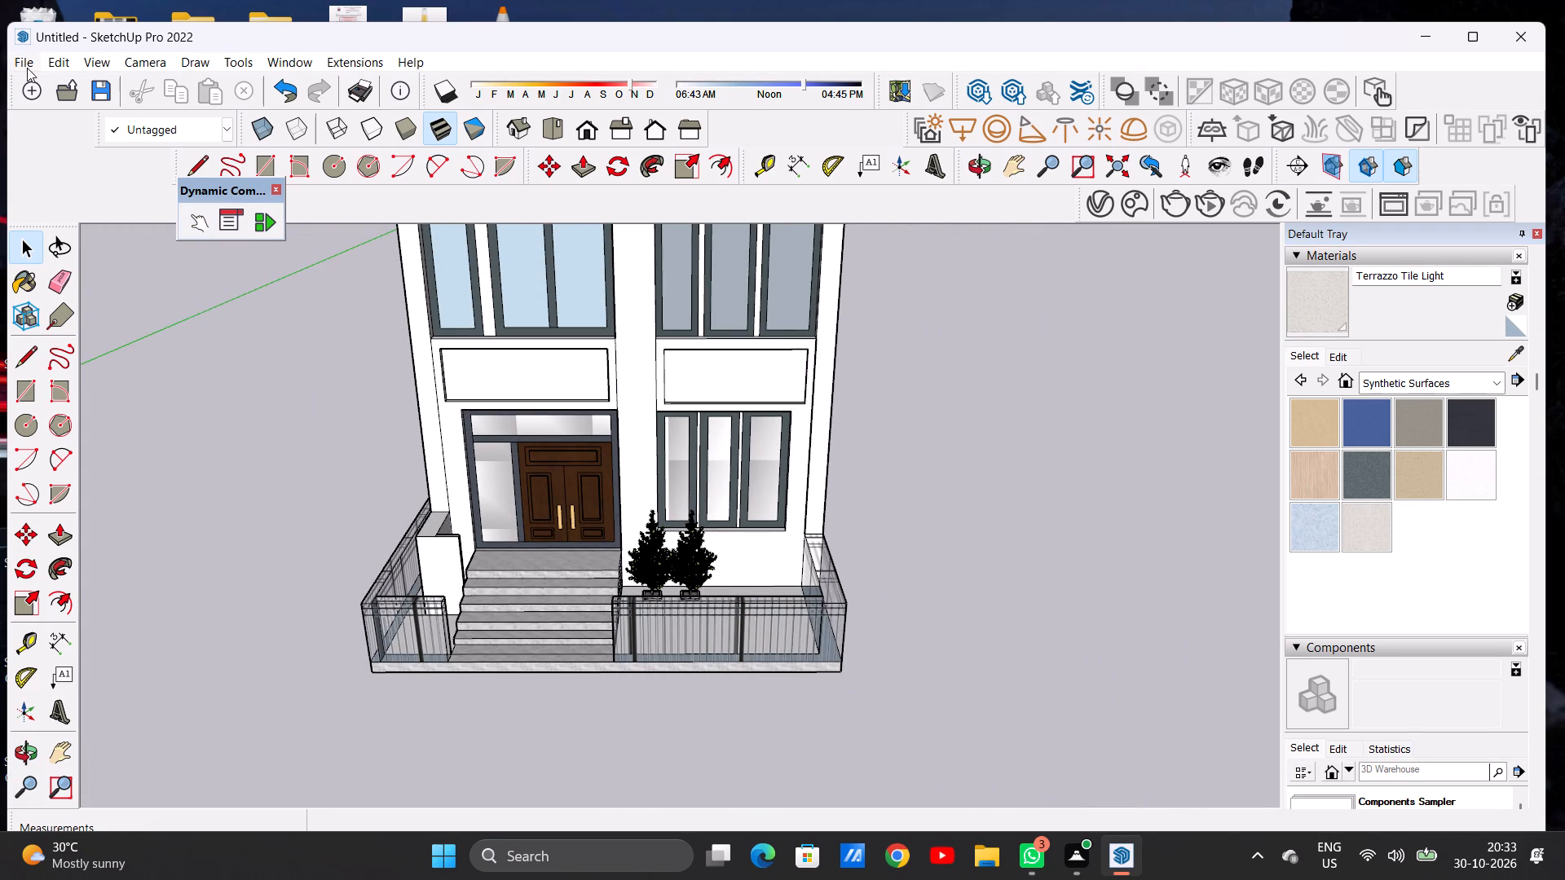
# Import the low+poly+tree model from Downloads and place it at the outer front corner of the short railing beside the stairs.
pyautogui.click(28, 64)
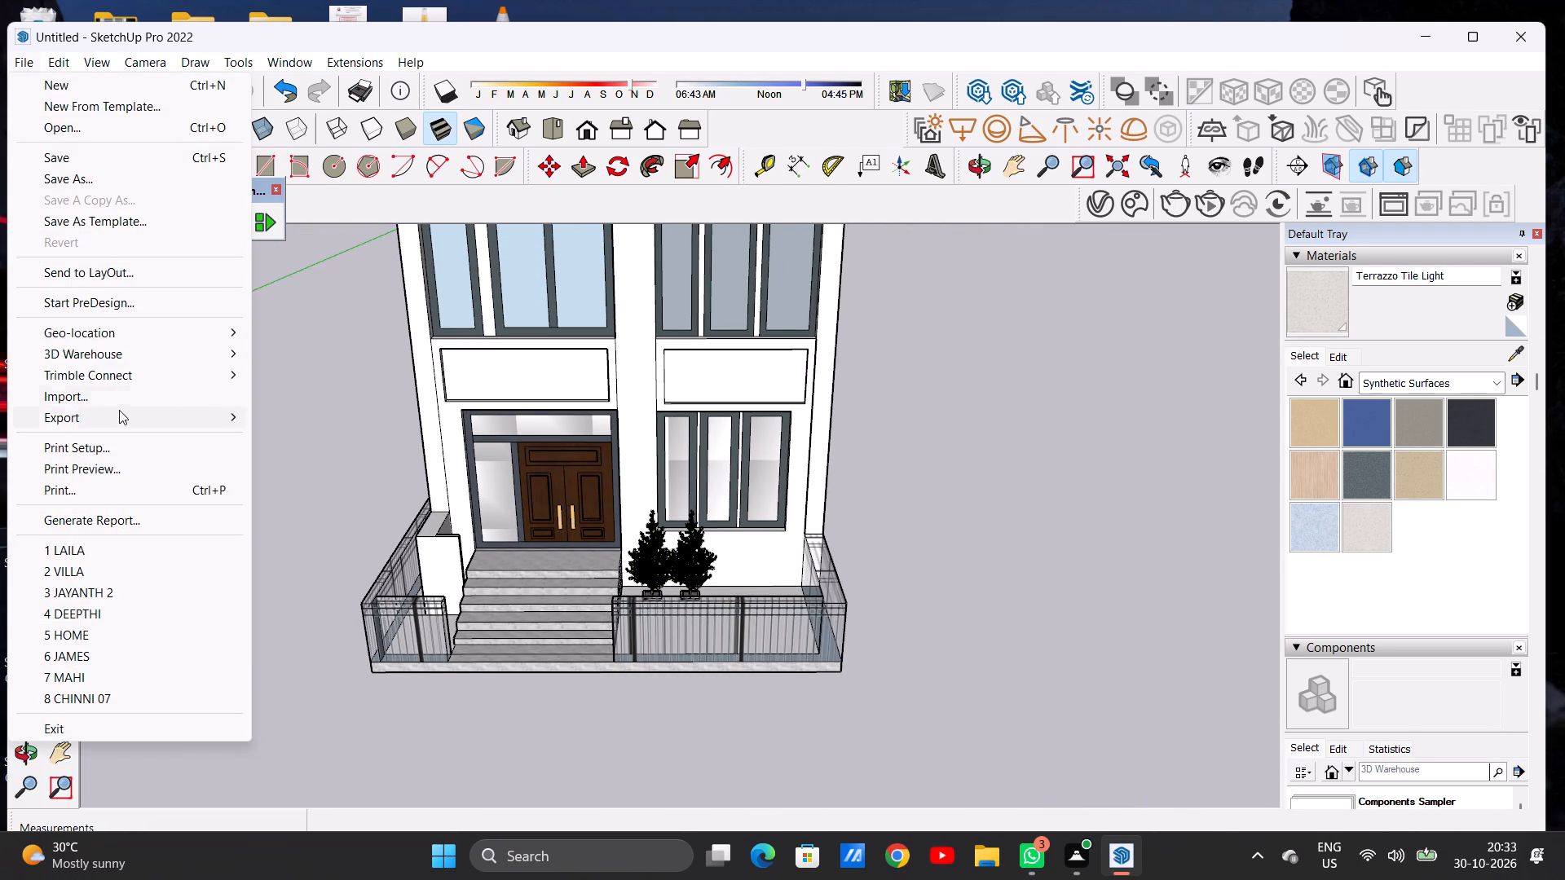
pyautogui.click(122, 401)
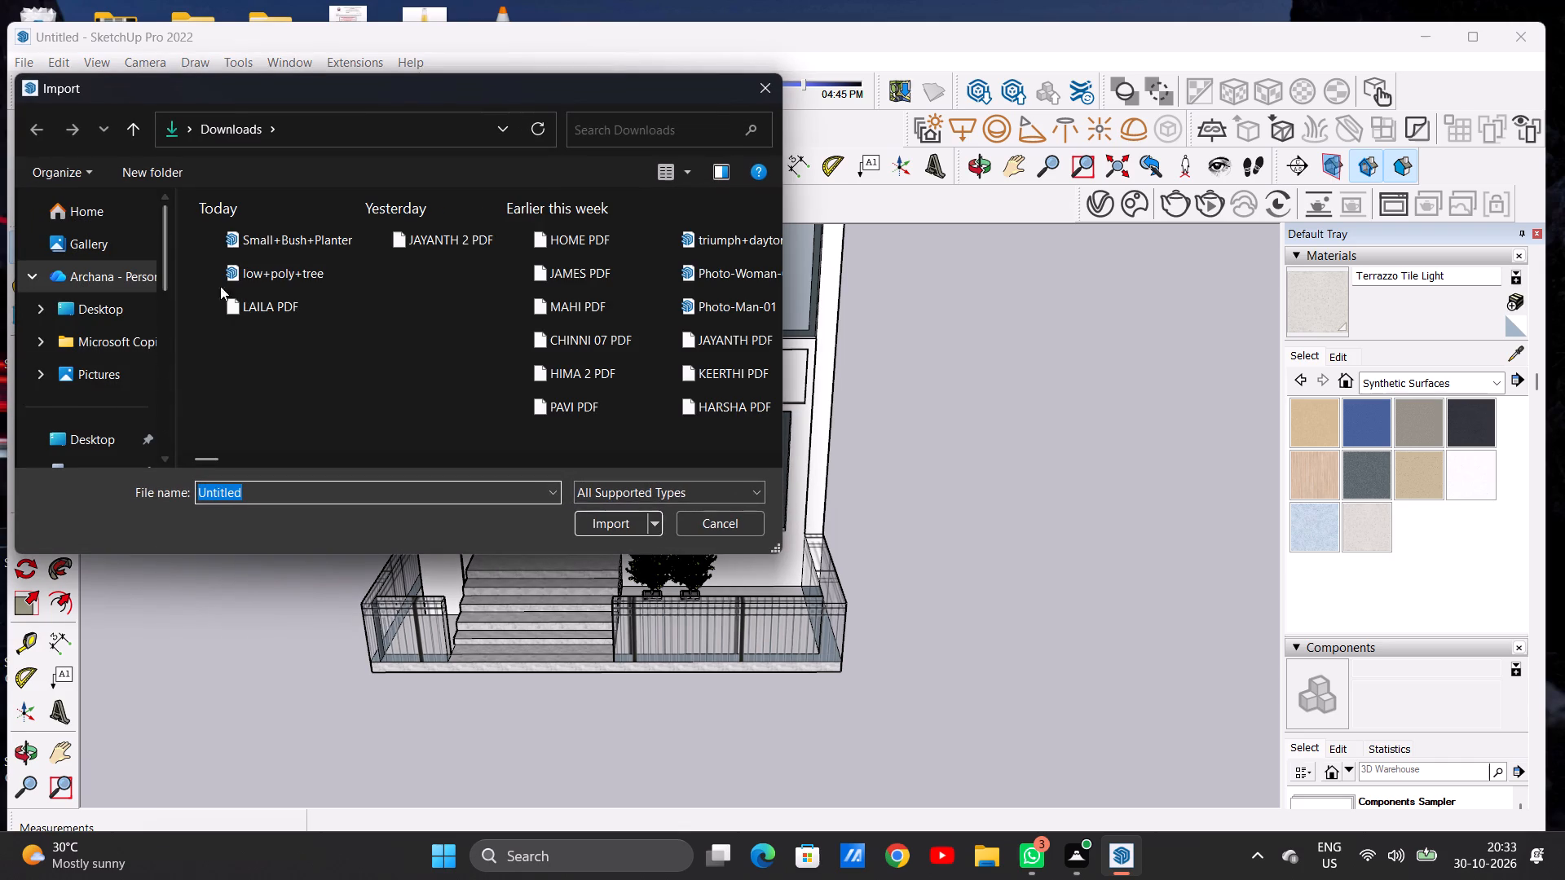
pyautogui.doubleClick(315, 279)
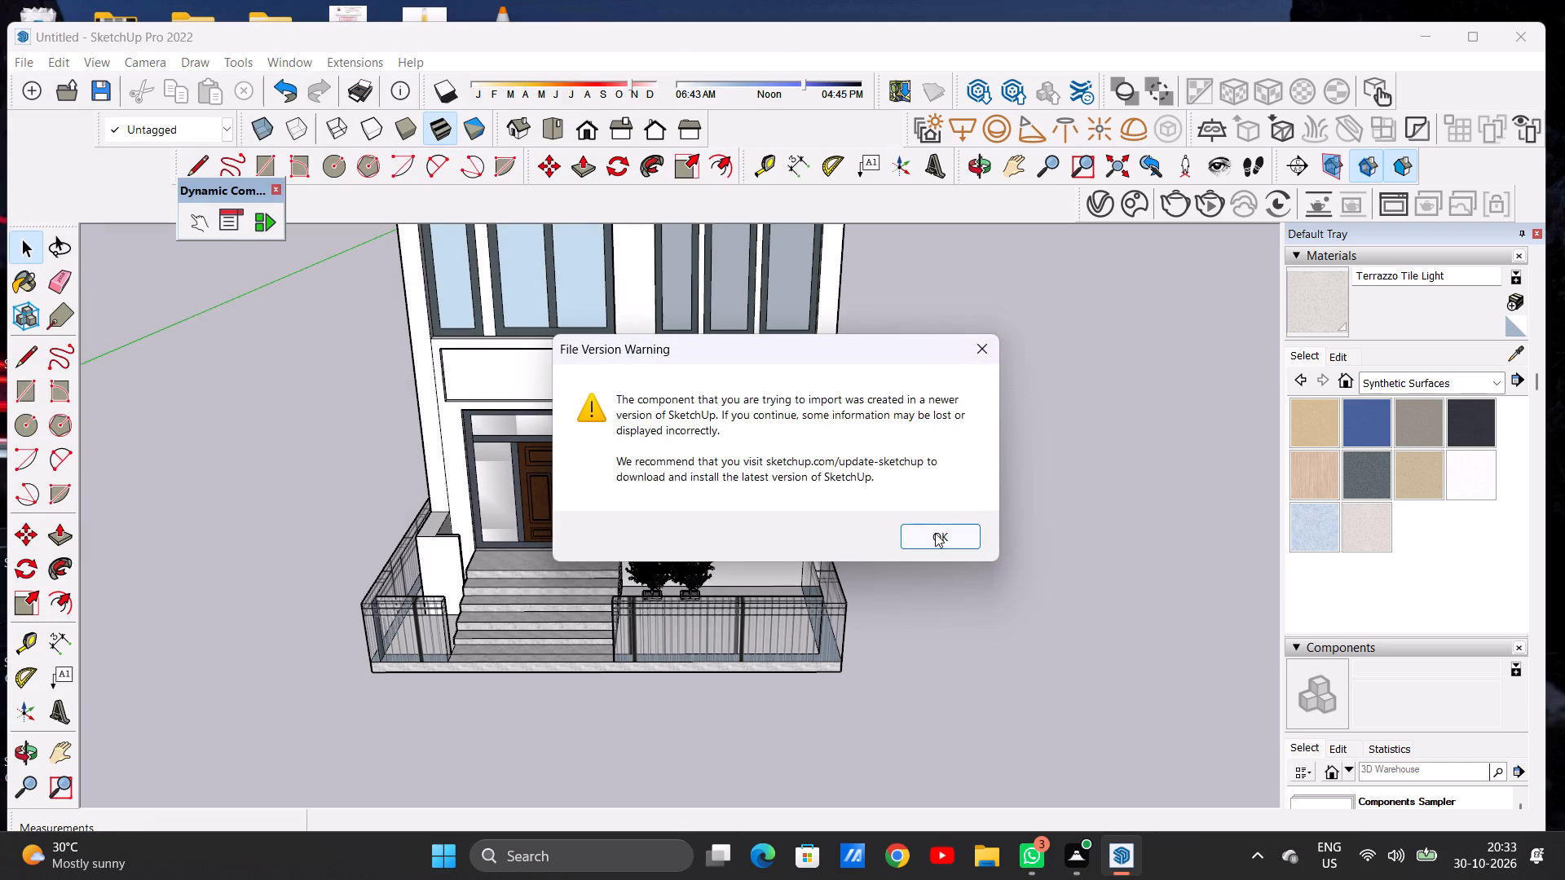
pyautogui.click(935, 533)
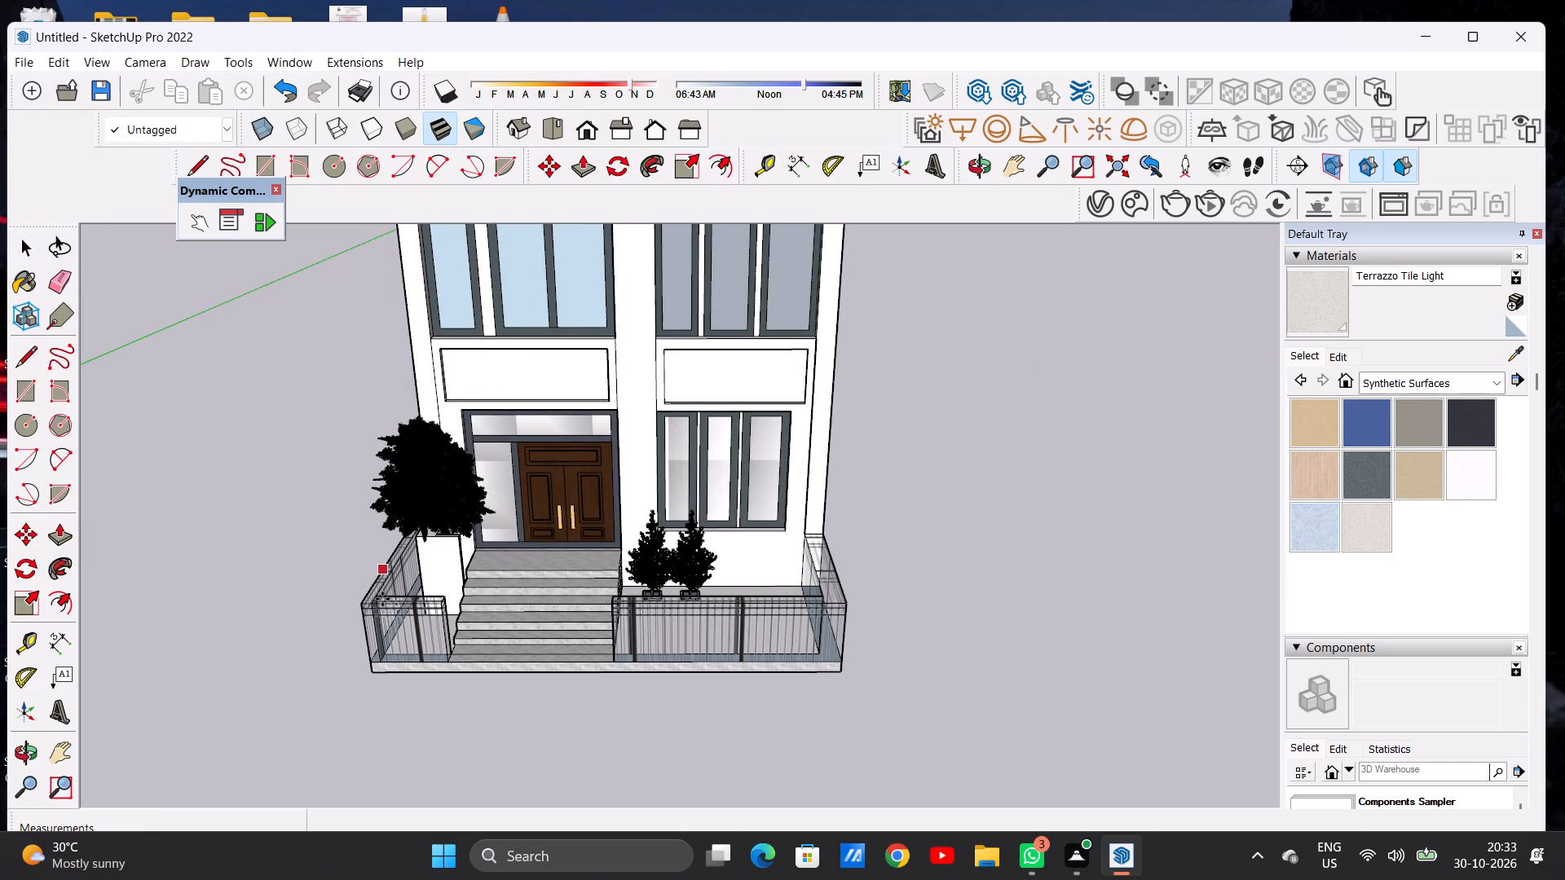
pyautogui.scroll(13, 450, 607)
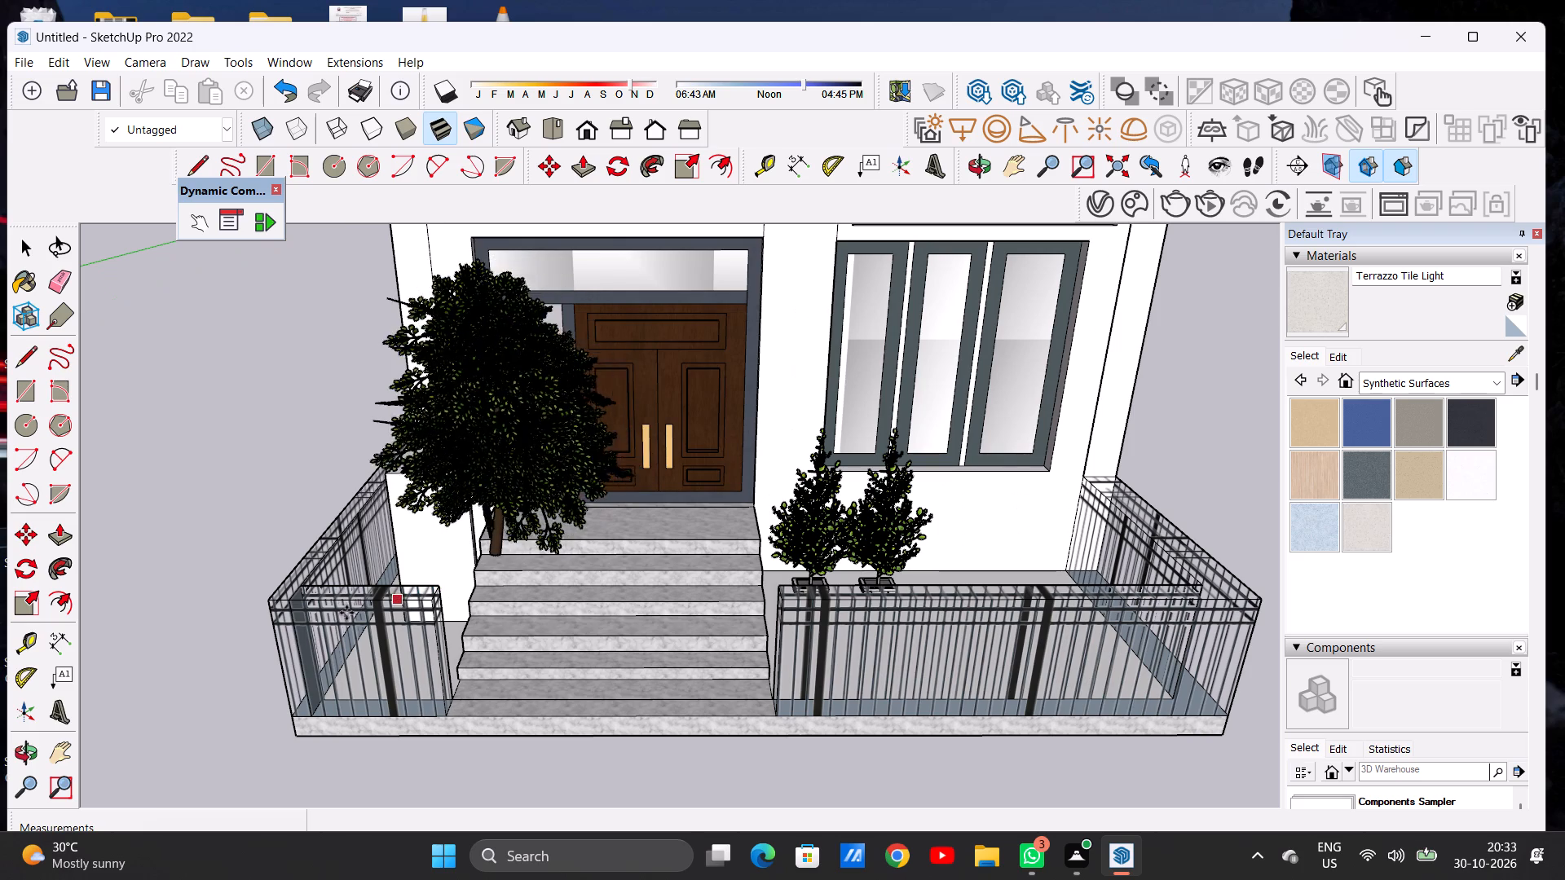
pyautogui.click(316, 700)
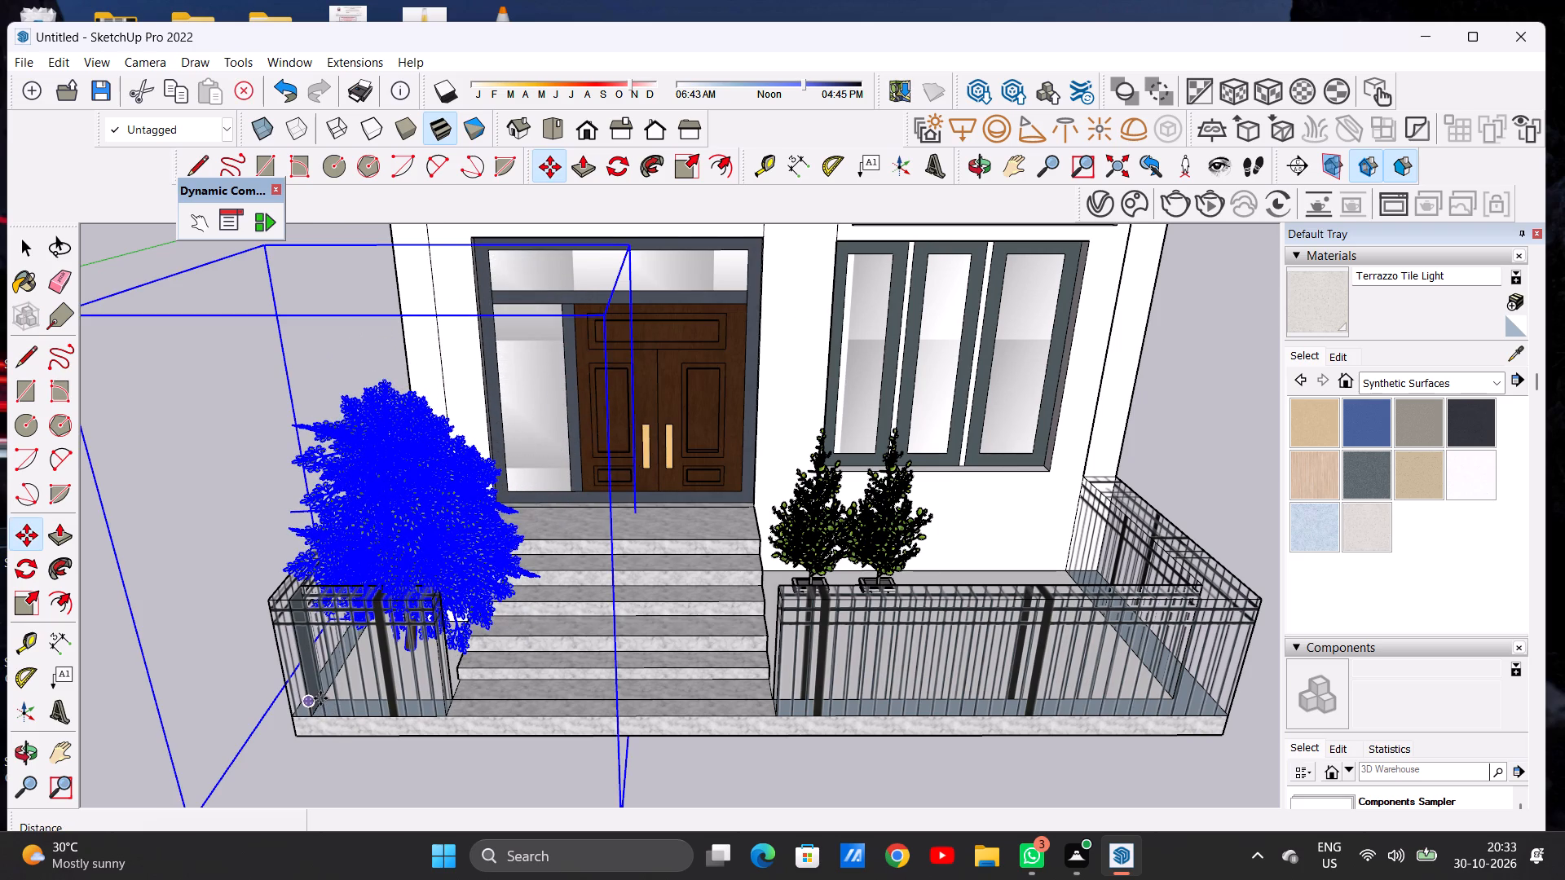
pyautogui.press('space')
# Scale the imported tree down along the blue axis to about 0.83 of its height.
pyautogui.scroll(-5, 493, 445)
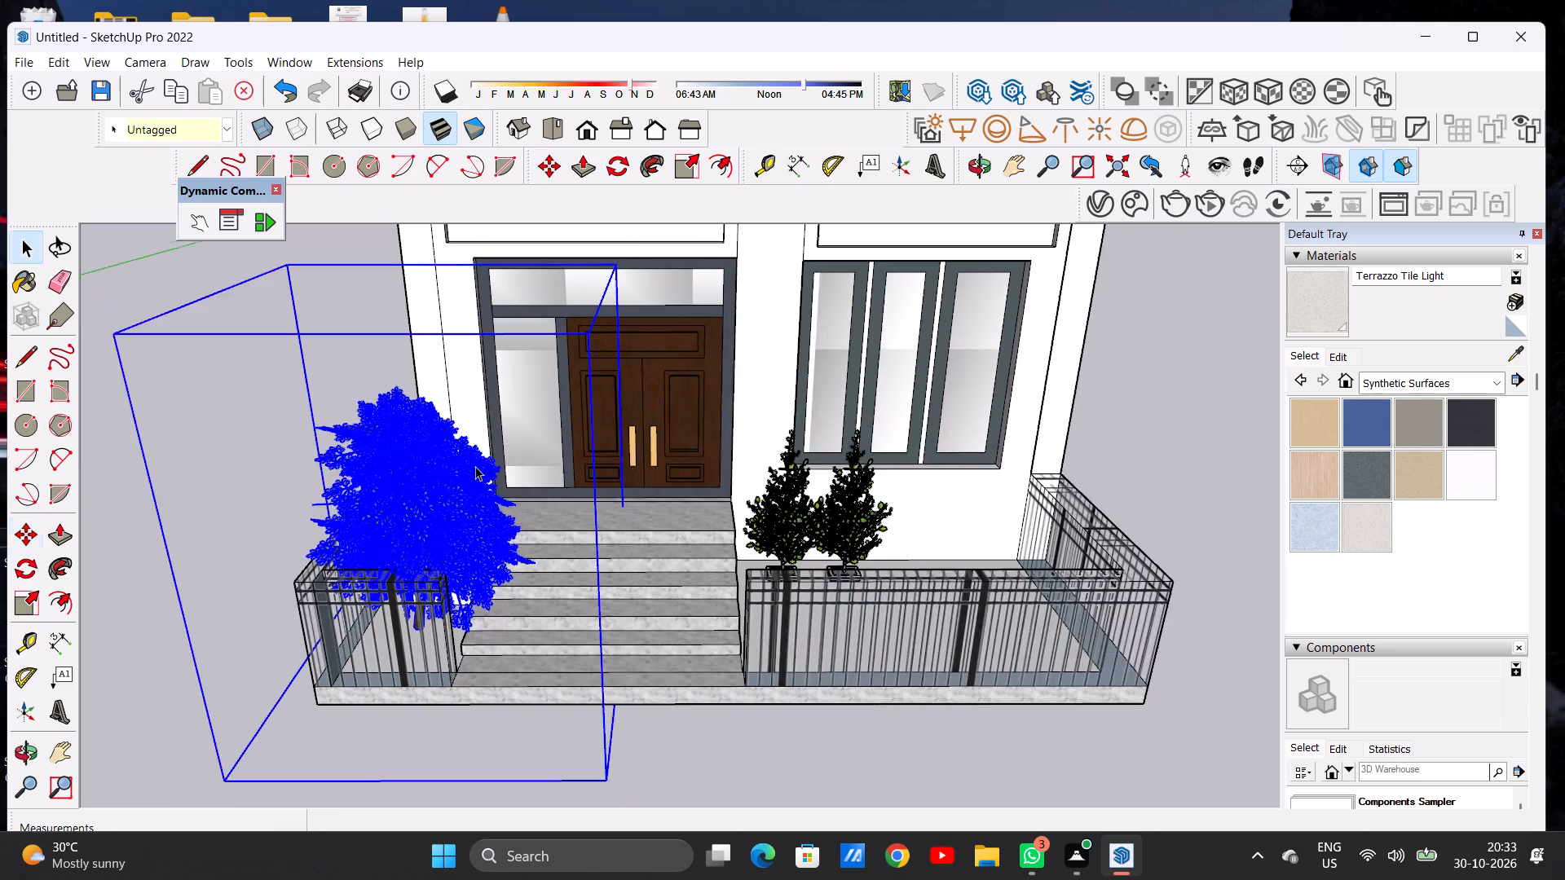
pyautogui.scroll(-4, 475, 474)
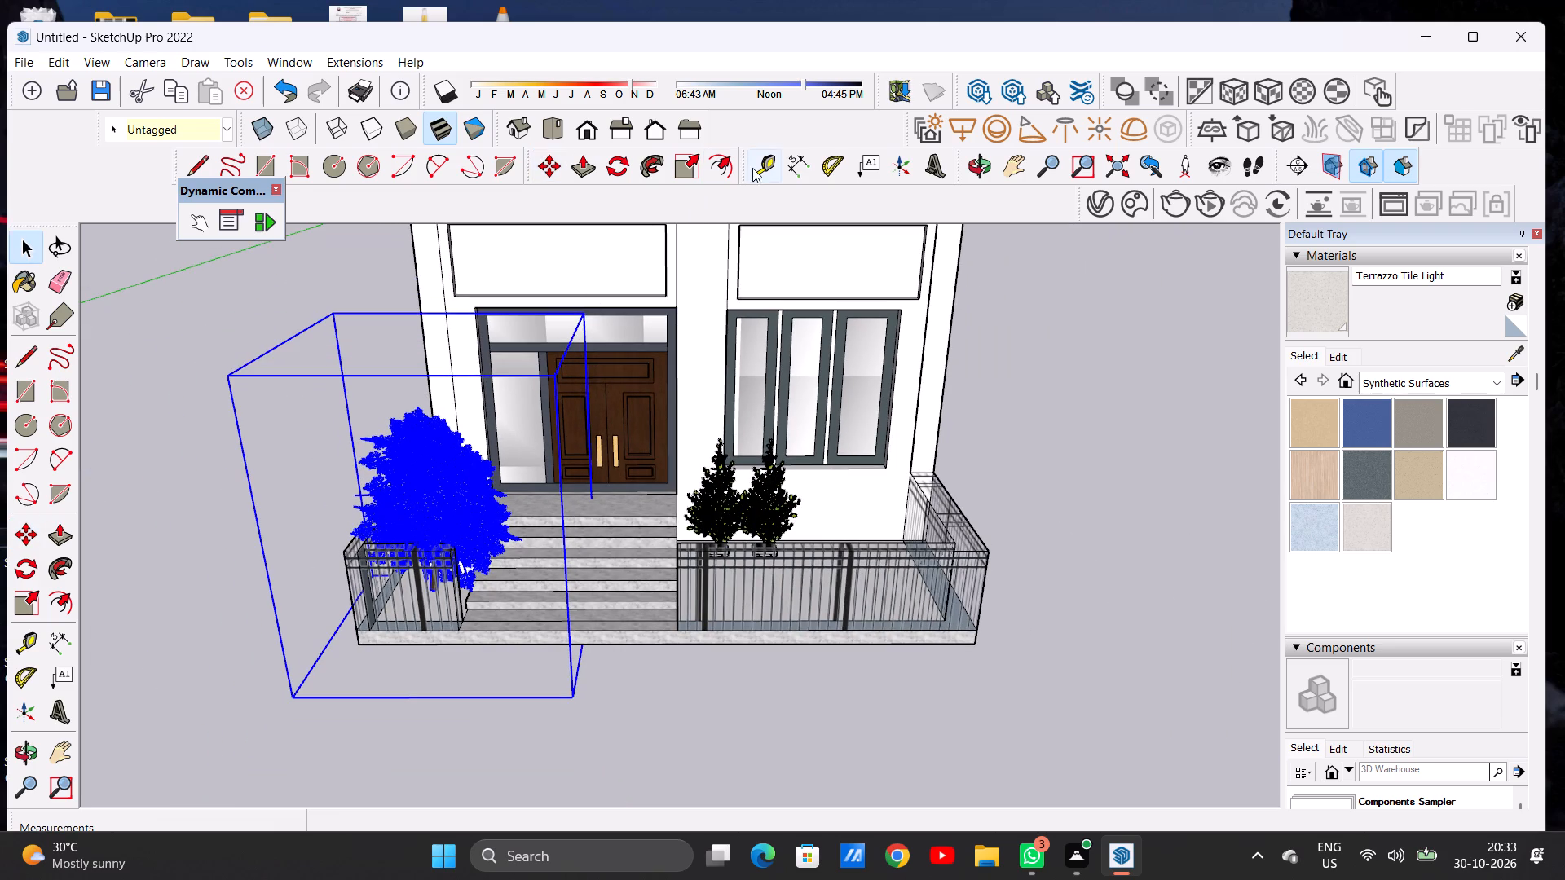
pyautogui.click(681, 163)
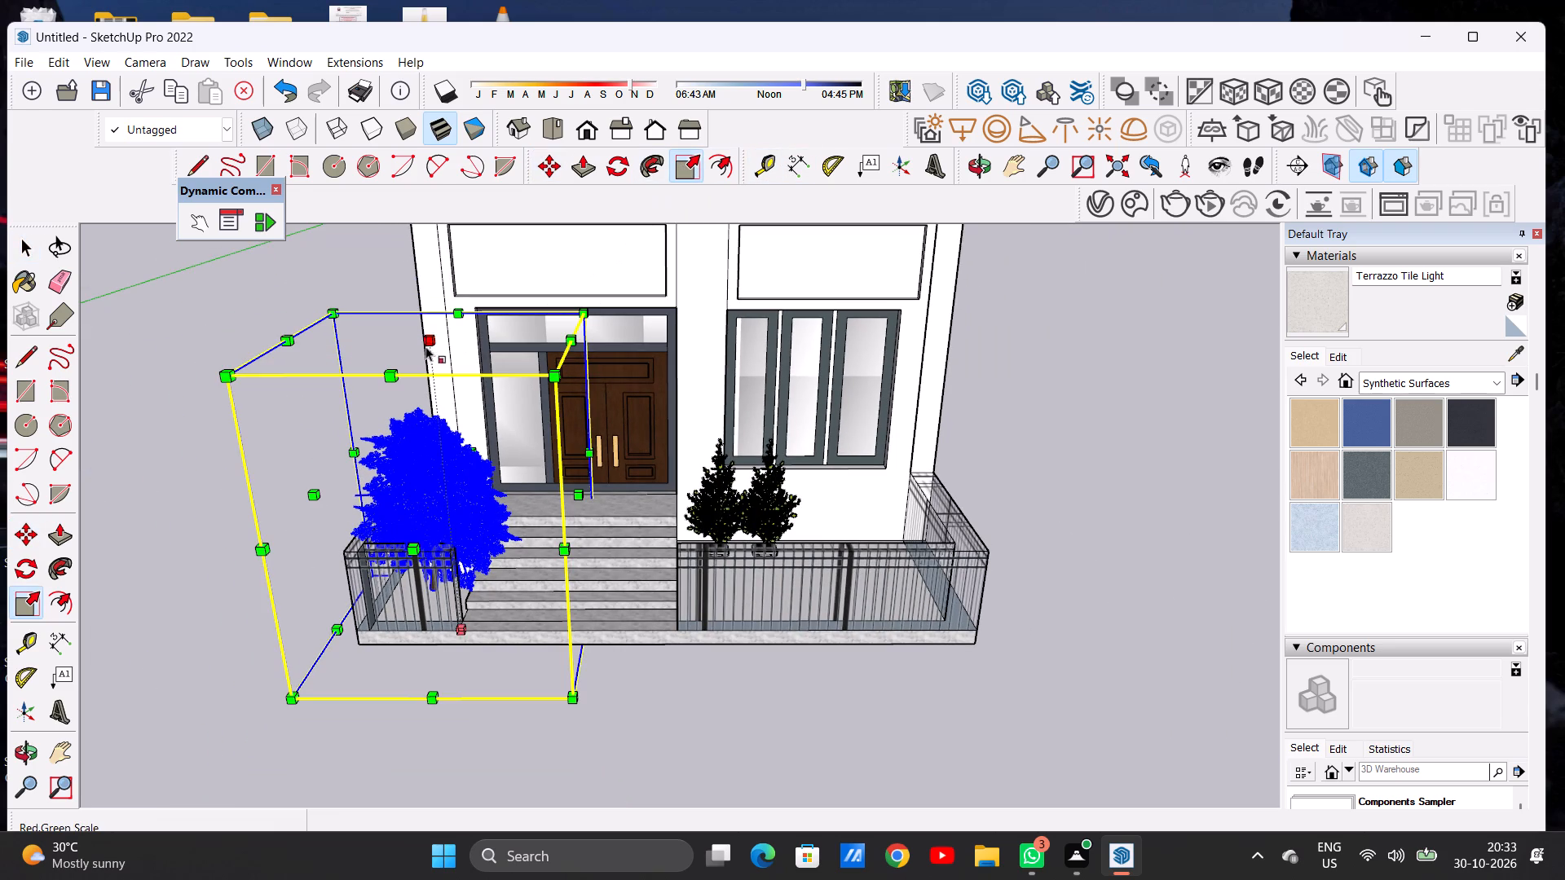
pyautogui.click(425, 346)
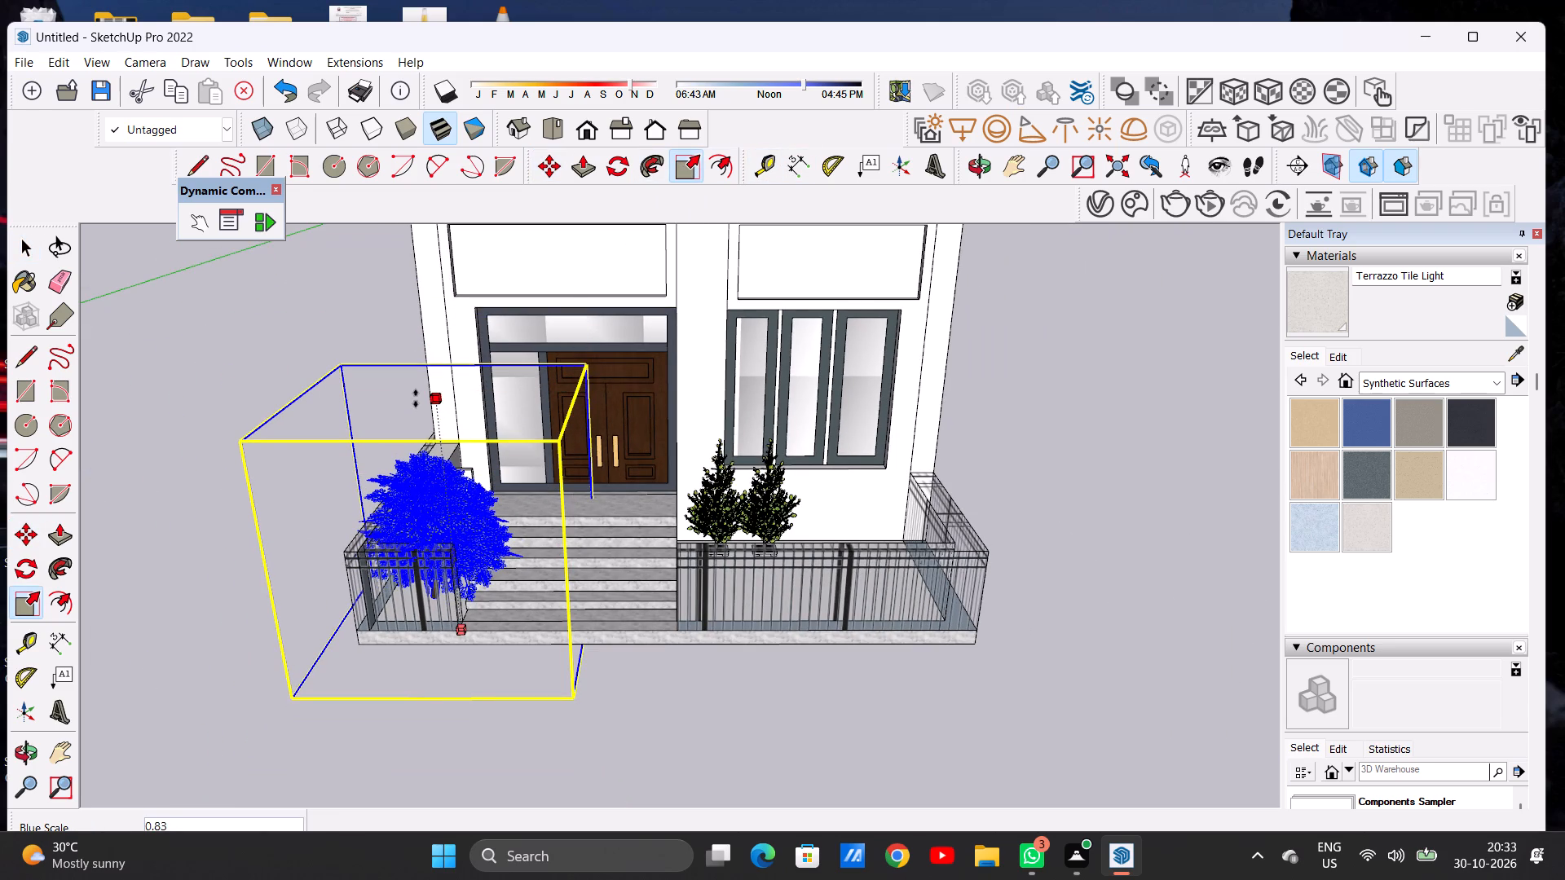
pyautogui.click(416, 398)
# Narrow the tree along the red axis from both sides, by about 0.60 and 0.69, and deselect it.
pyautogui.click(588, 520)
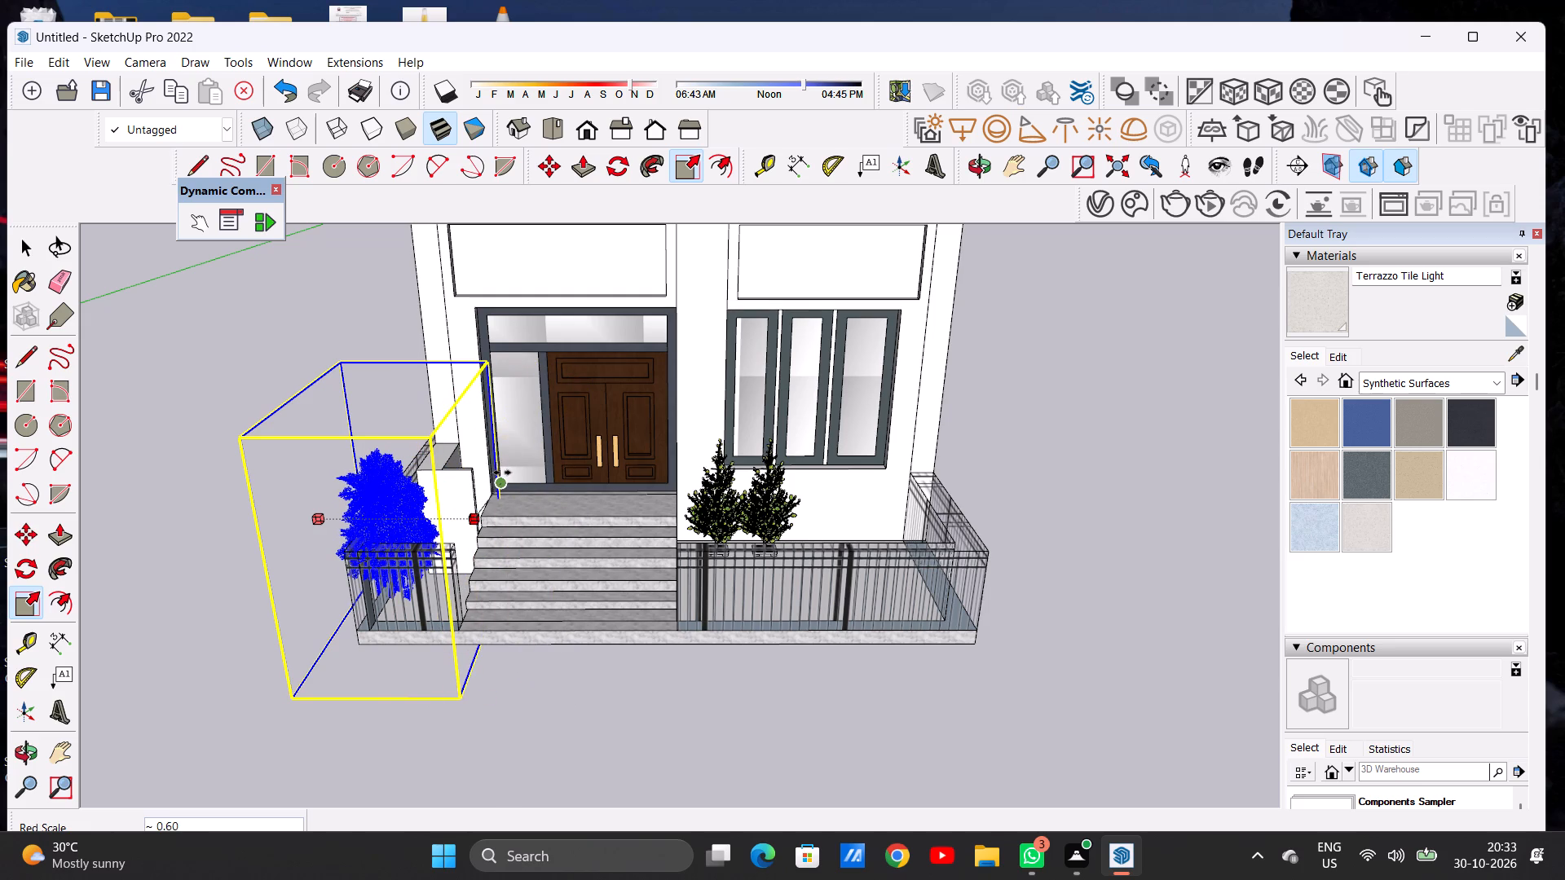
pyautogui.click(502, 473)
pyautogui.moveTo(373, 481); pyautogui.dragTo(500, 469, button='middle')
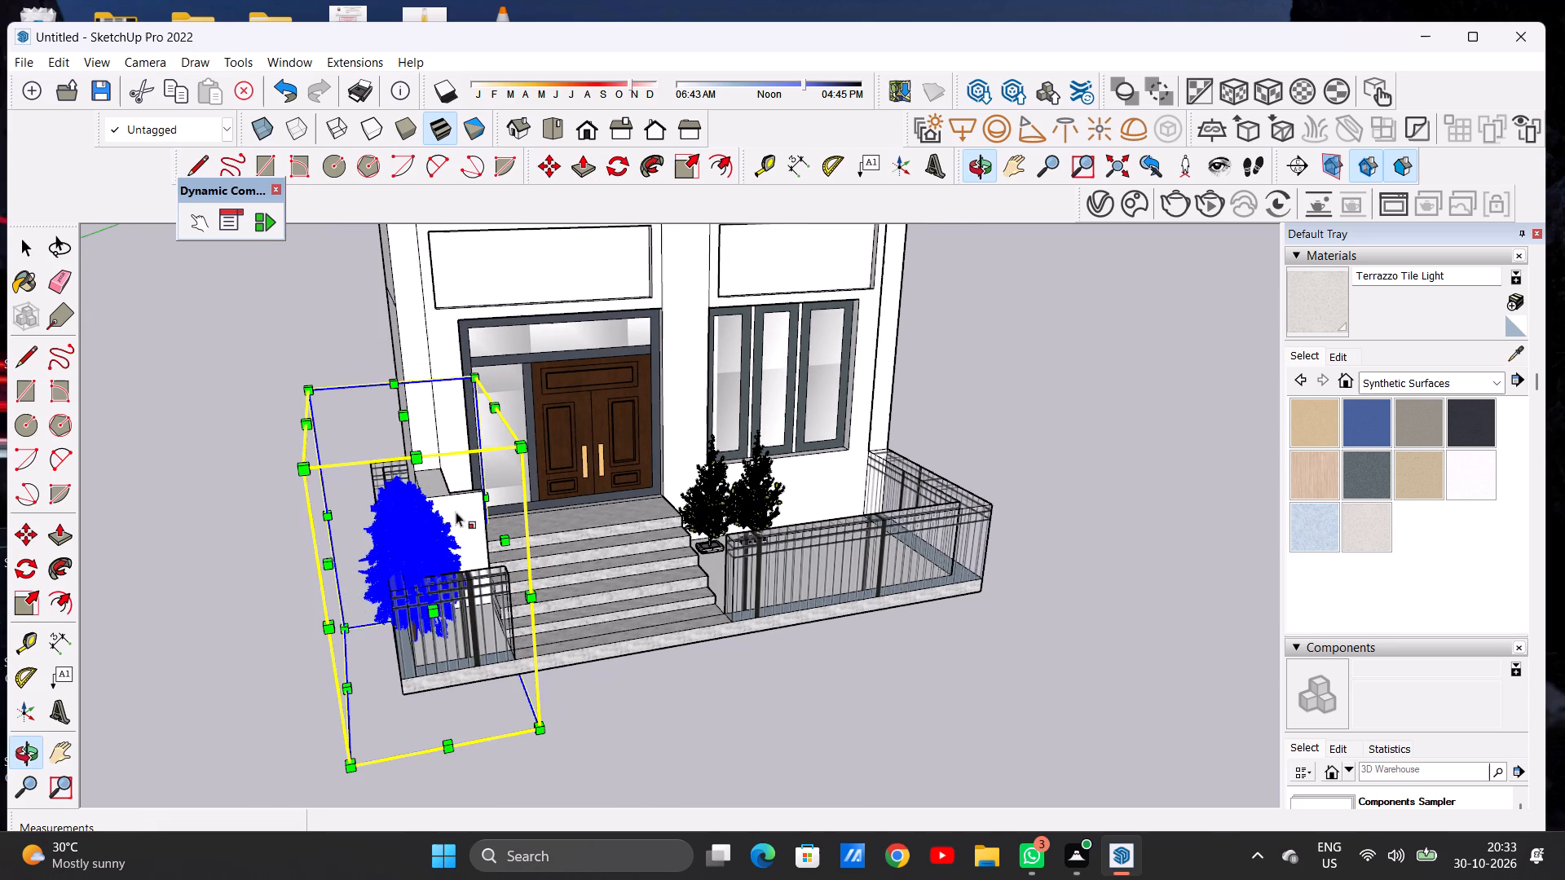
pyautogui.click(332, 567)
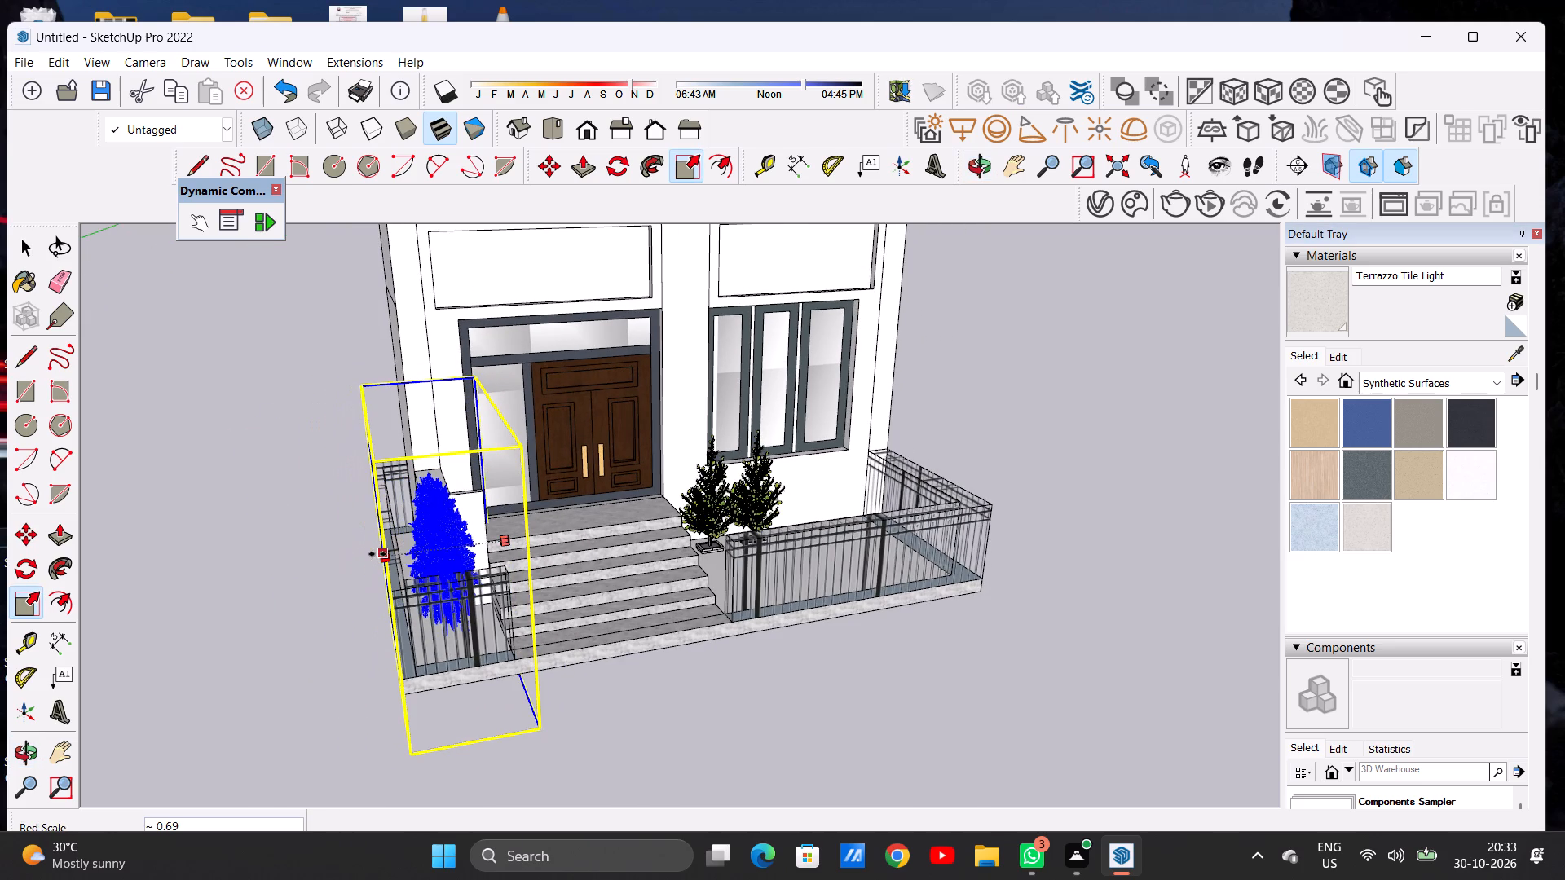
pyautogui.click(381, 552)
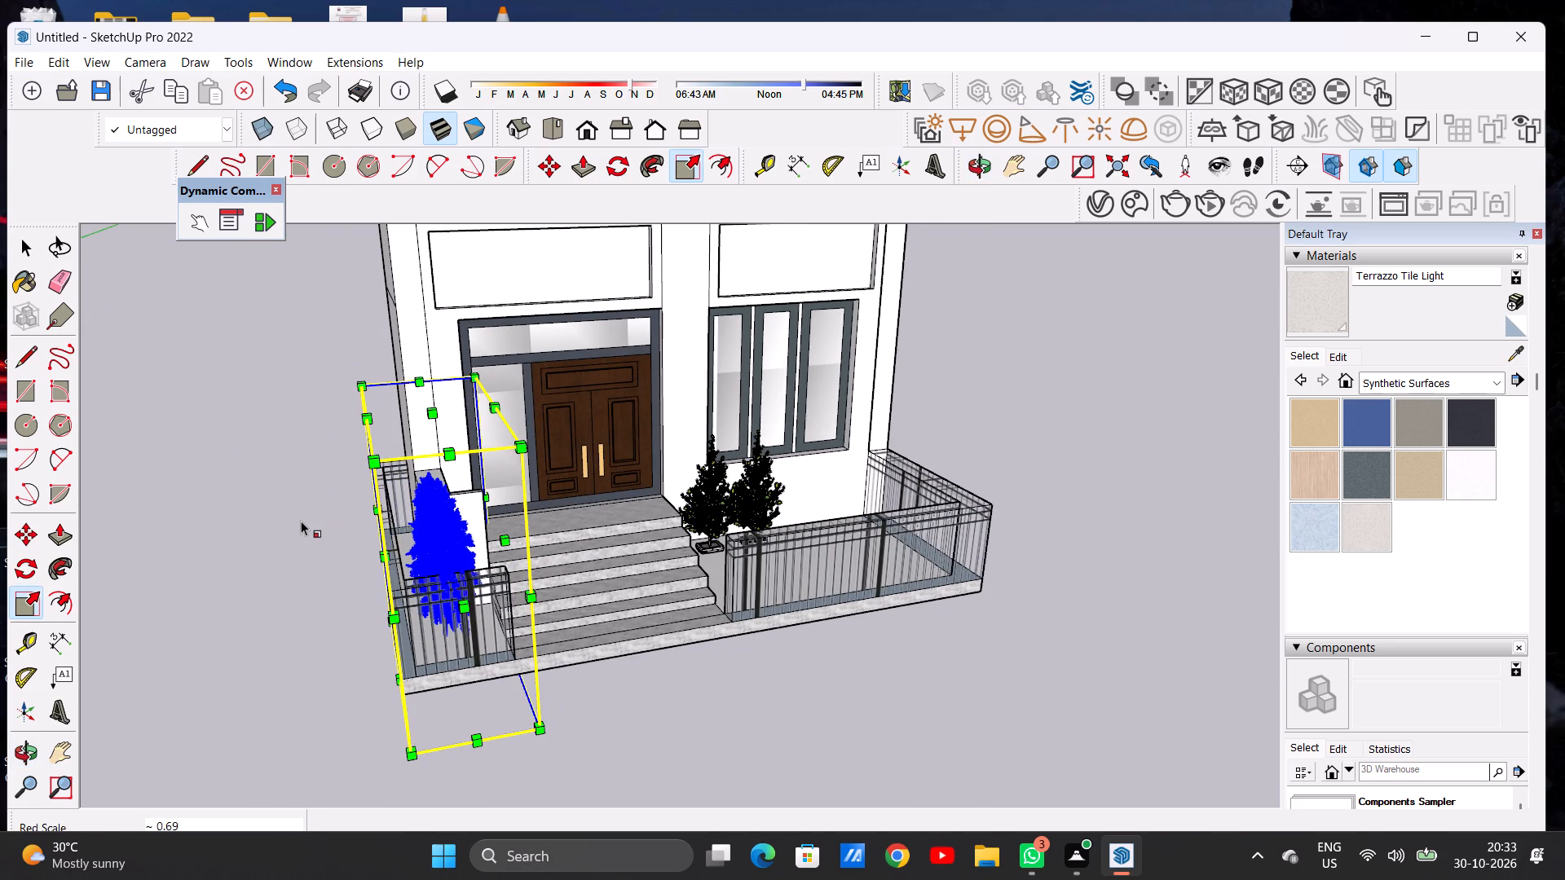
pyautogui.press('space')
pyautogui.click(305, 517)
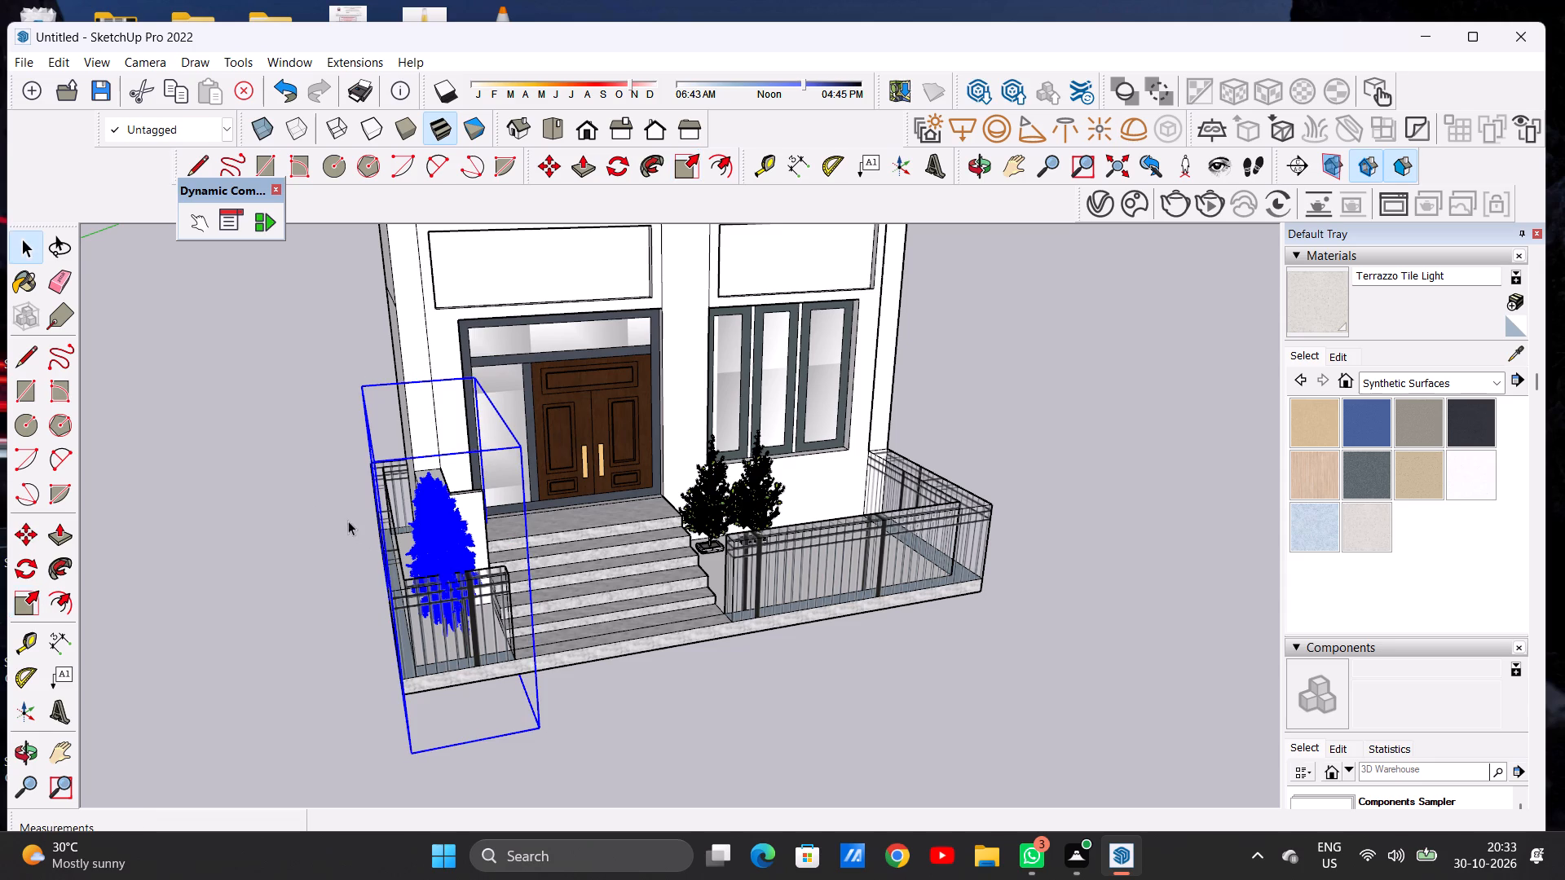
# Reduce the tree's depth along the green axis, by about 0.78 from the front and 0.66 from the house side.
pyautogui.scroll(-4, 443, 542)
pyautogui.moveTo(508, 567); pyautogui.dragTo(328, 483, button='middle')
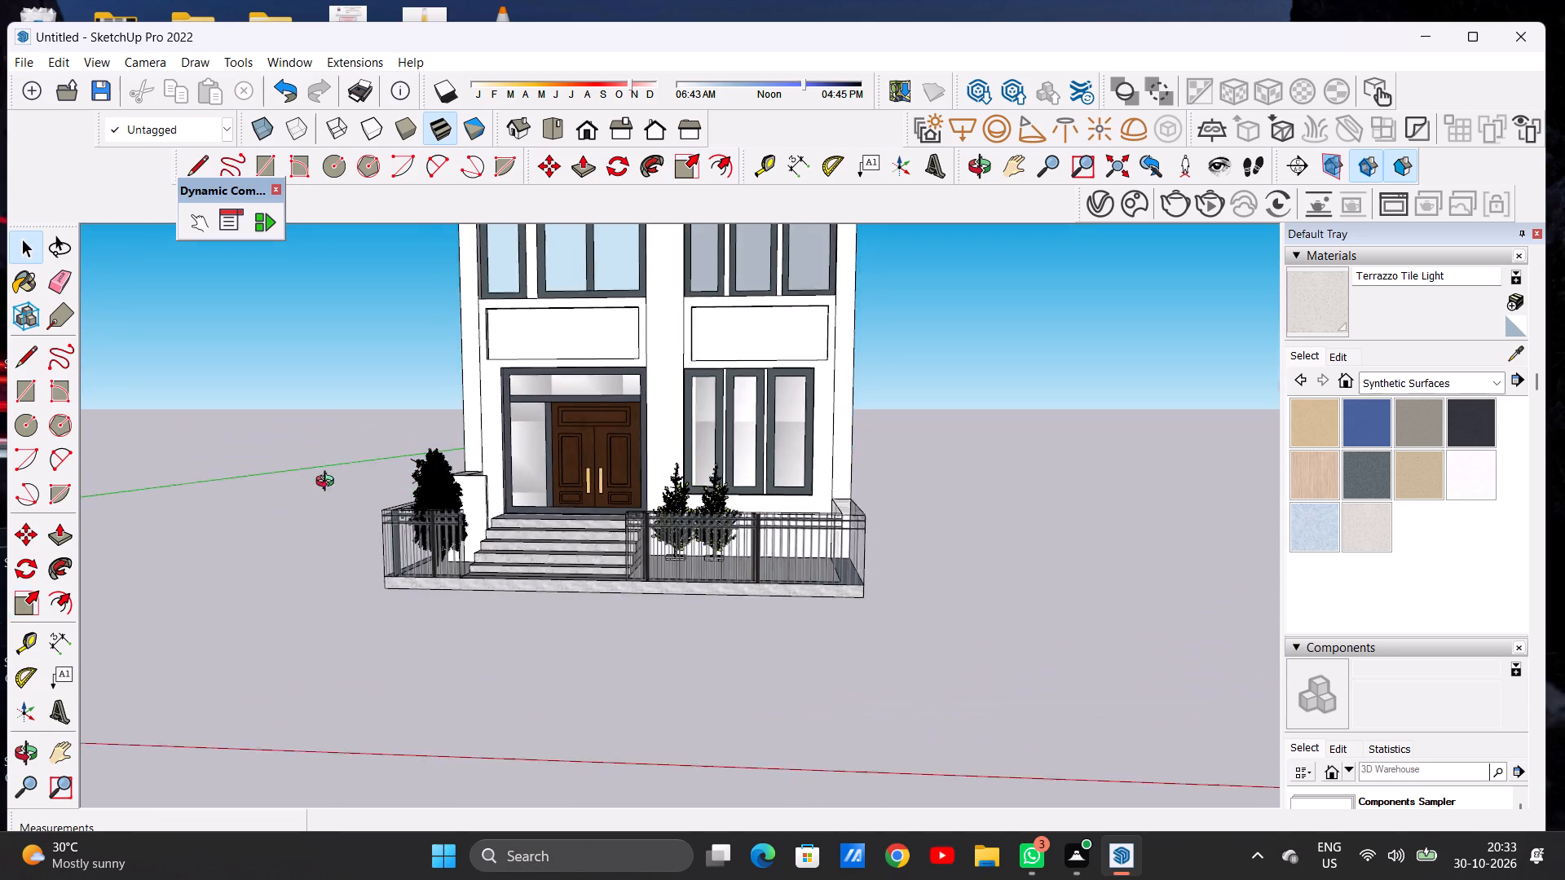
pyautogui.moveTo(328, 483); pyautogui.dragTo(259, 578, button='middle')
pyautogui.scroll(11, 427, 525)
pyautogui.moveTo(510, 499); pyautogui.dragTo(260, 633, button='middle')
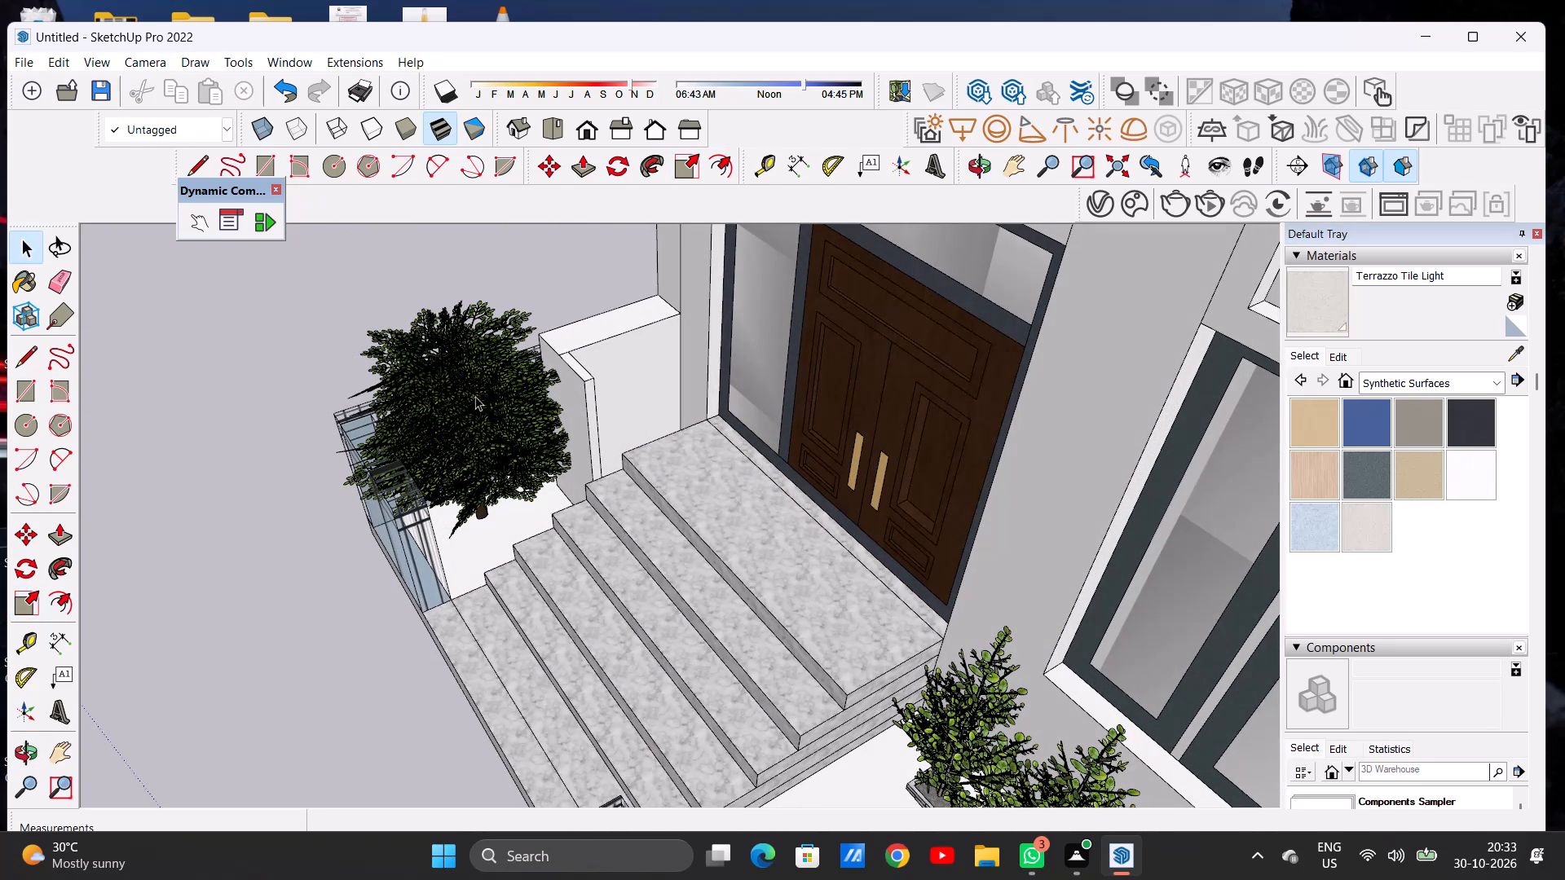
pyautogui.click(474, 397)
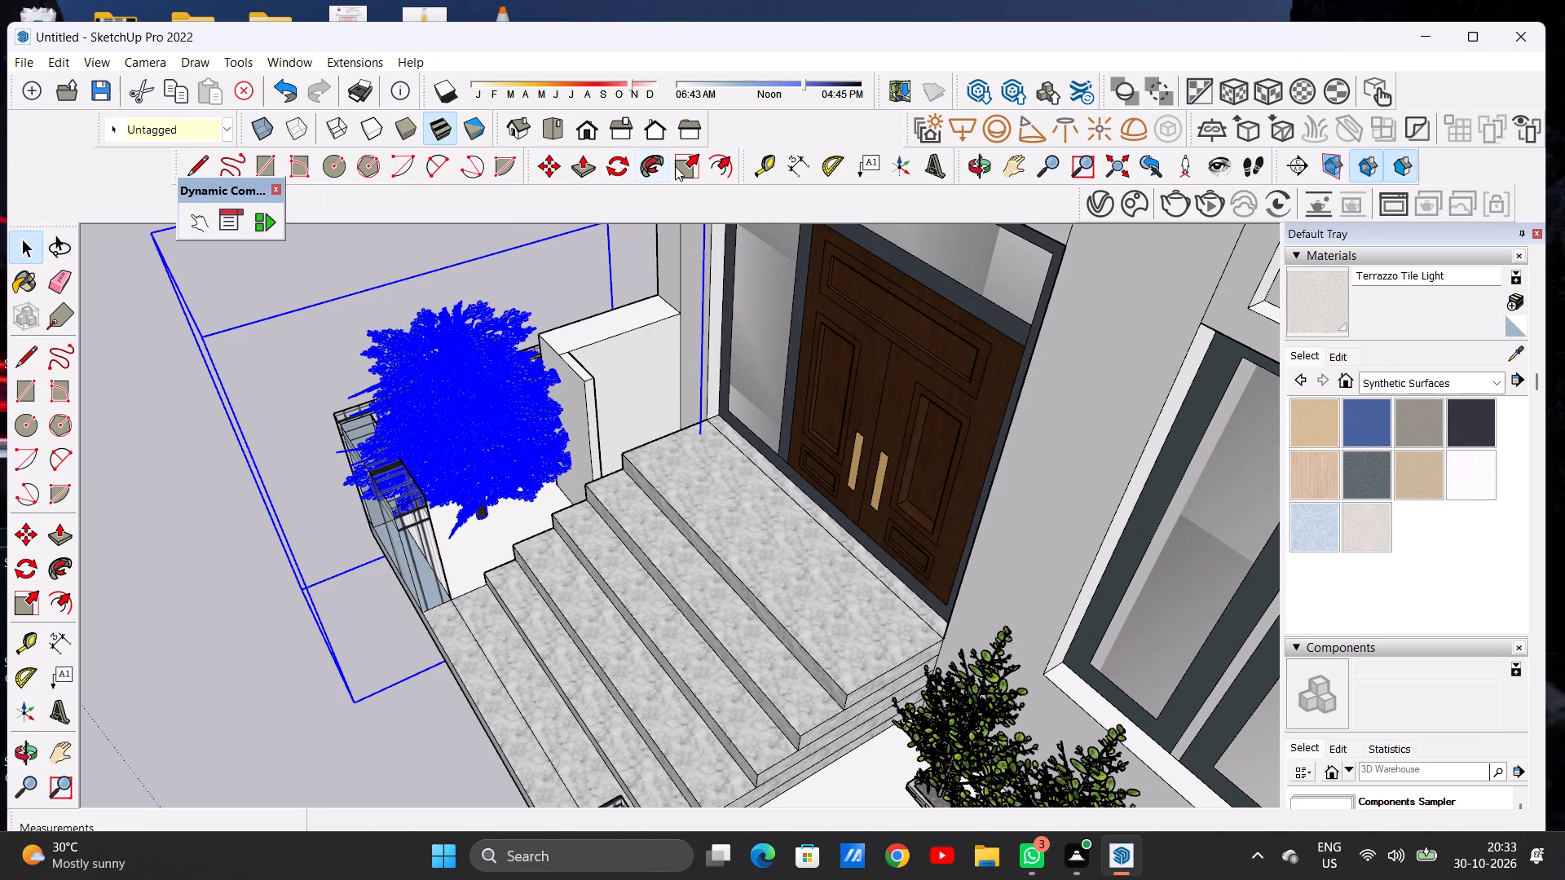
pyautogui.click(675, 166)
pyautogui.click(260, 499)
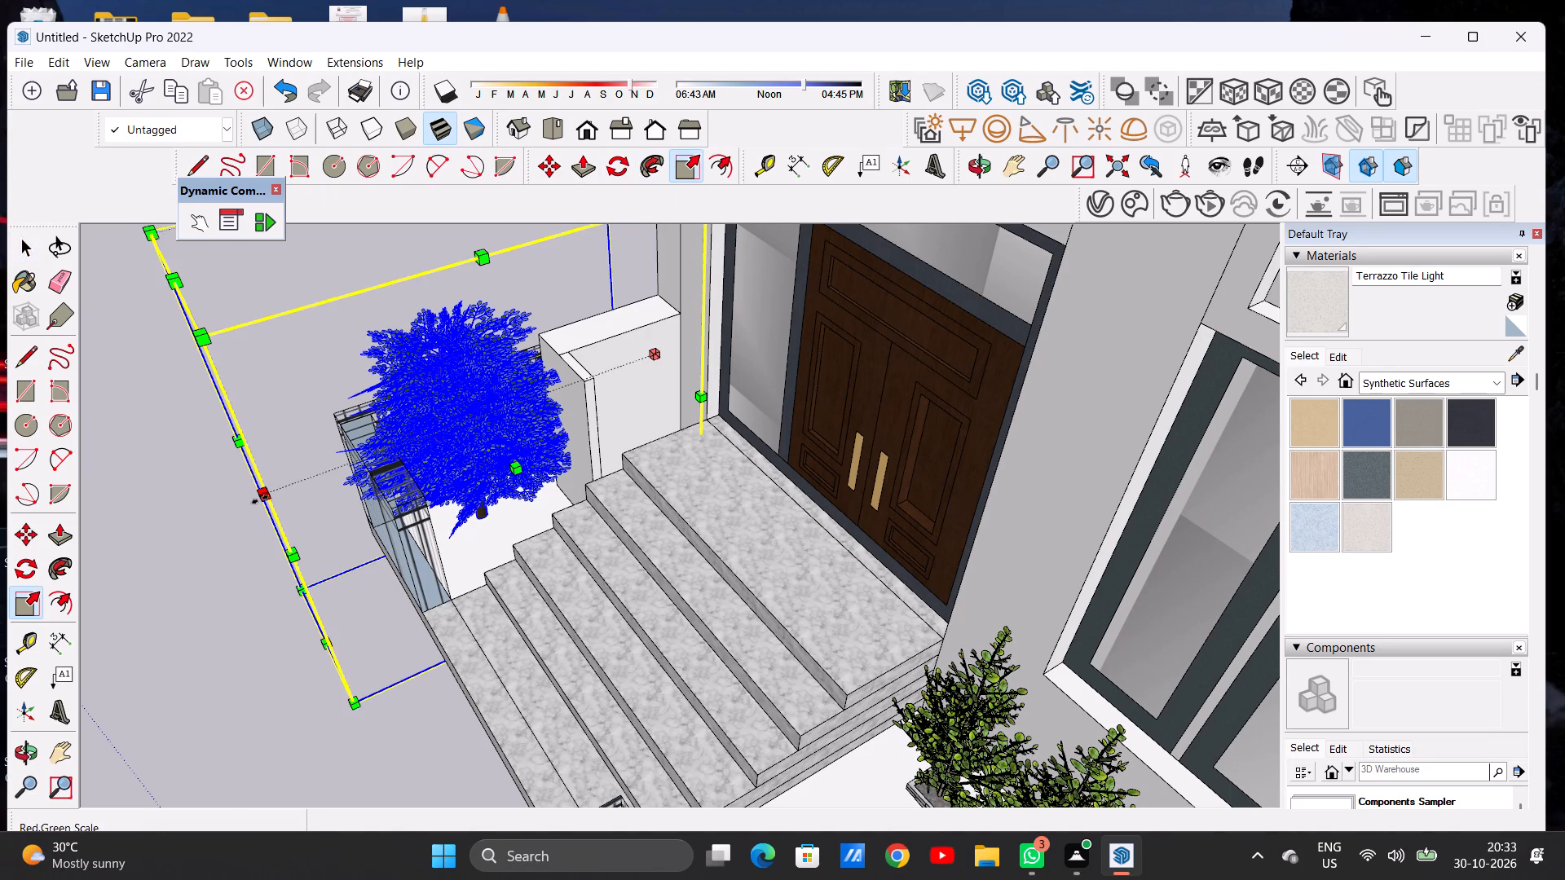
pyautogui.click(367, 464)
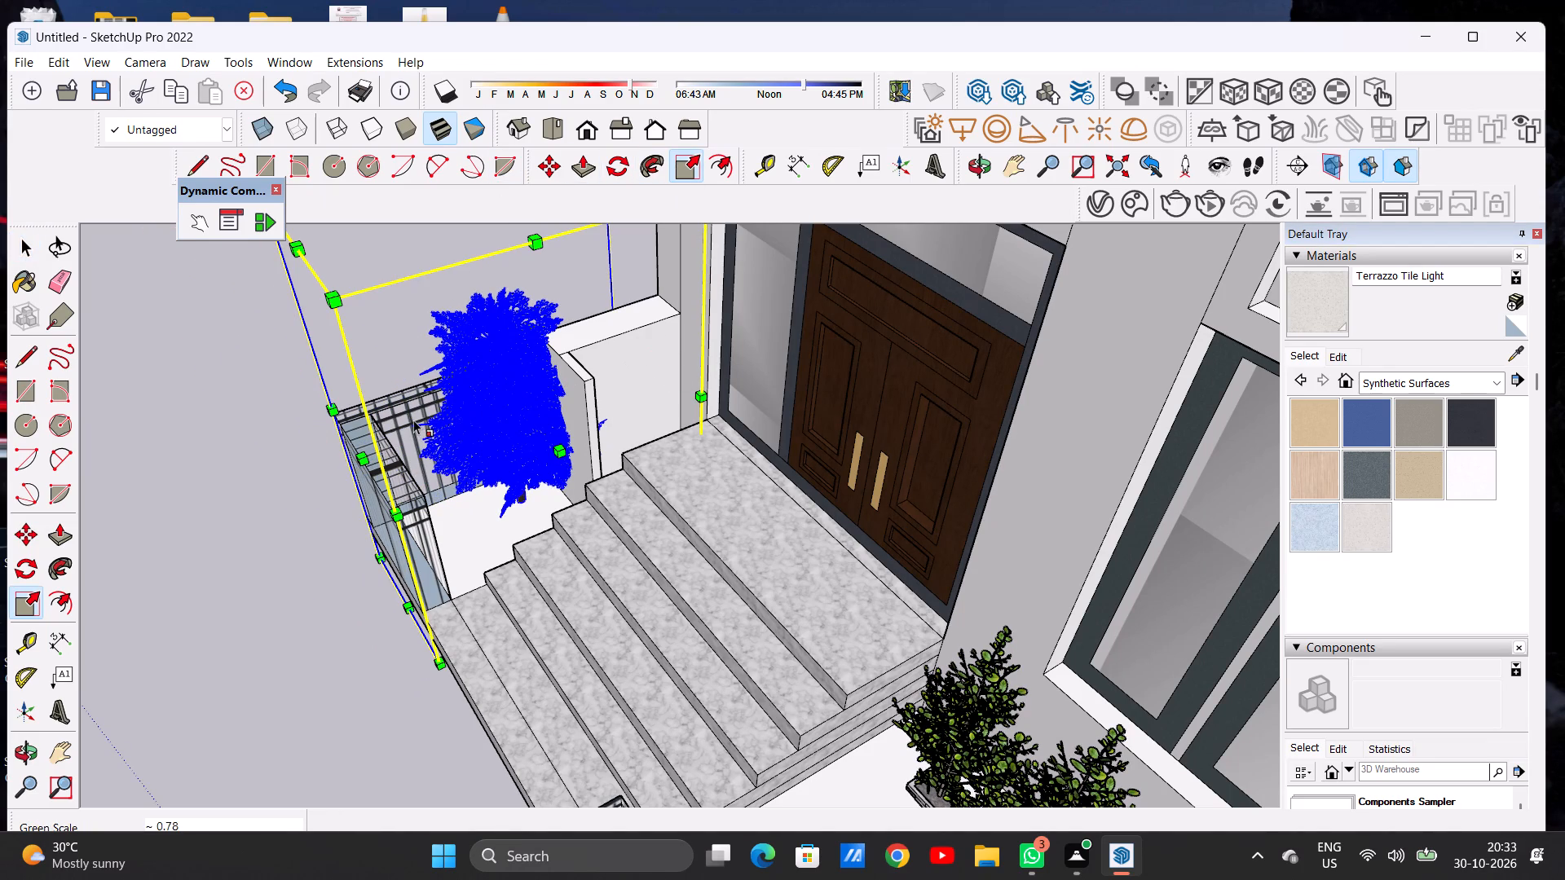
pyautogui.click(645, 356)
pyautogui.click(655, 350)
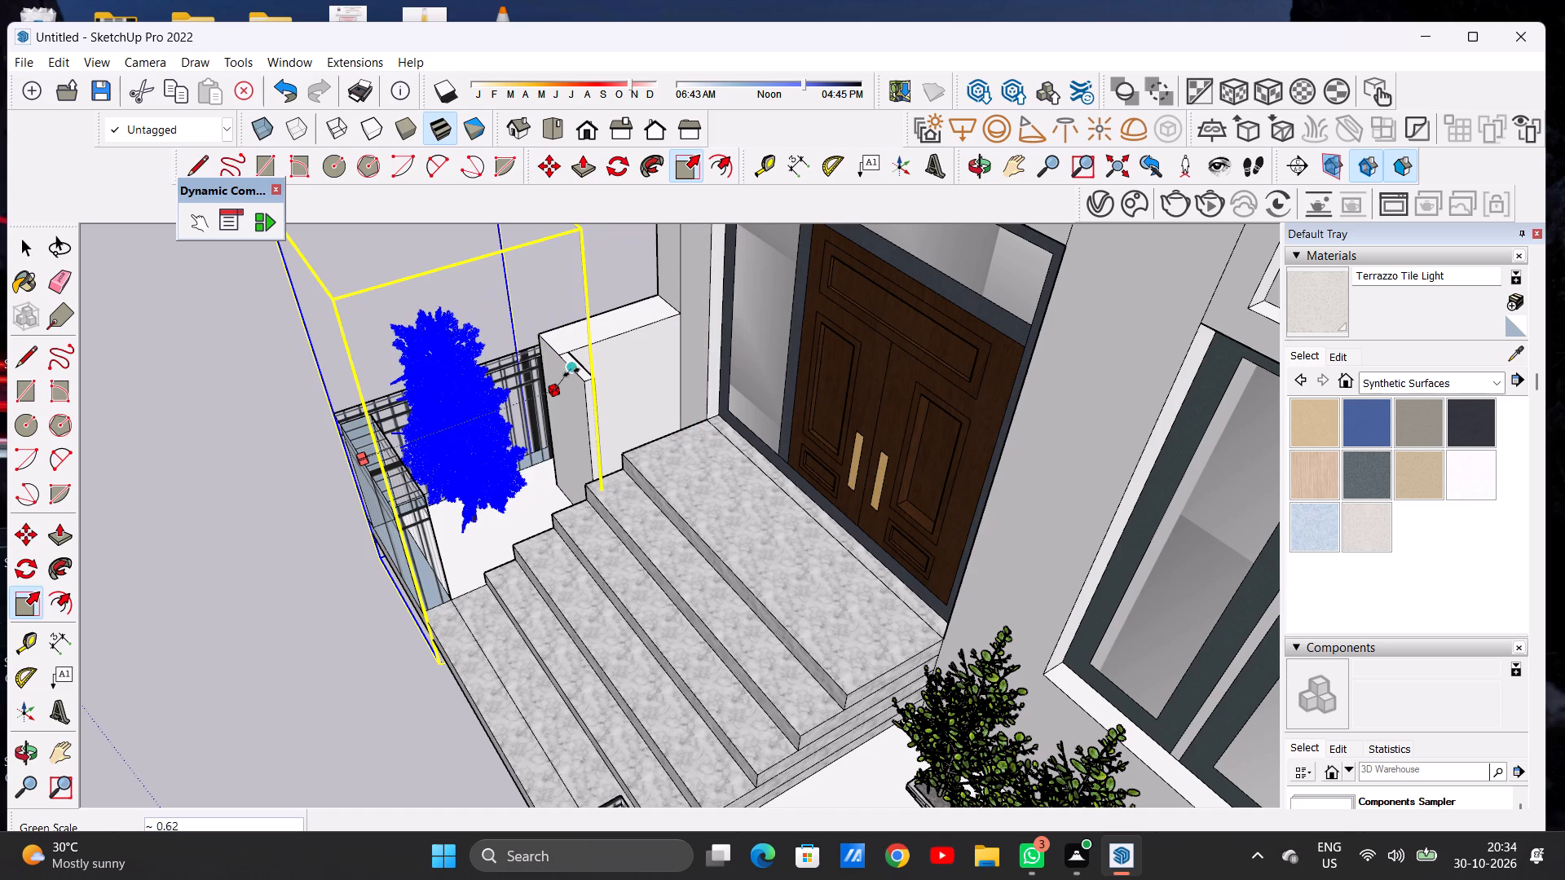
pyautogui.click(593, 370)
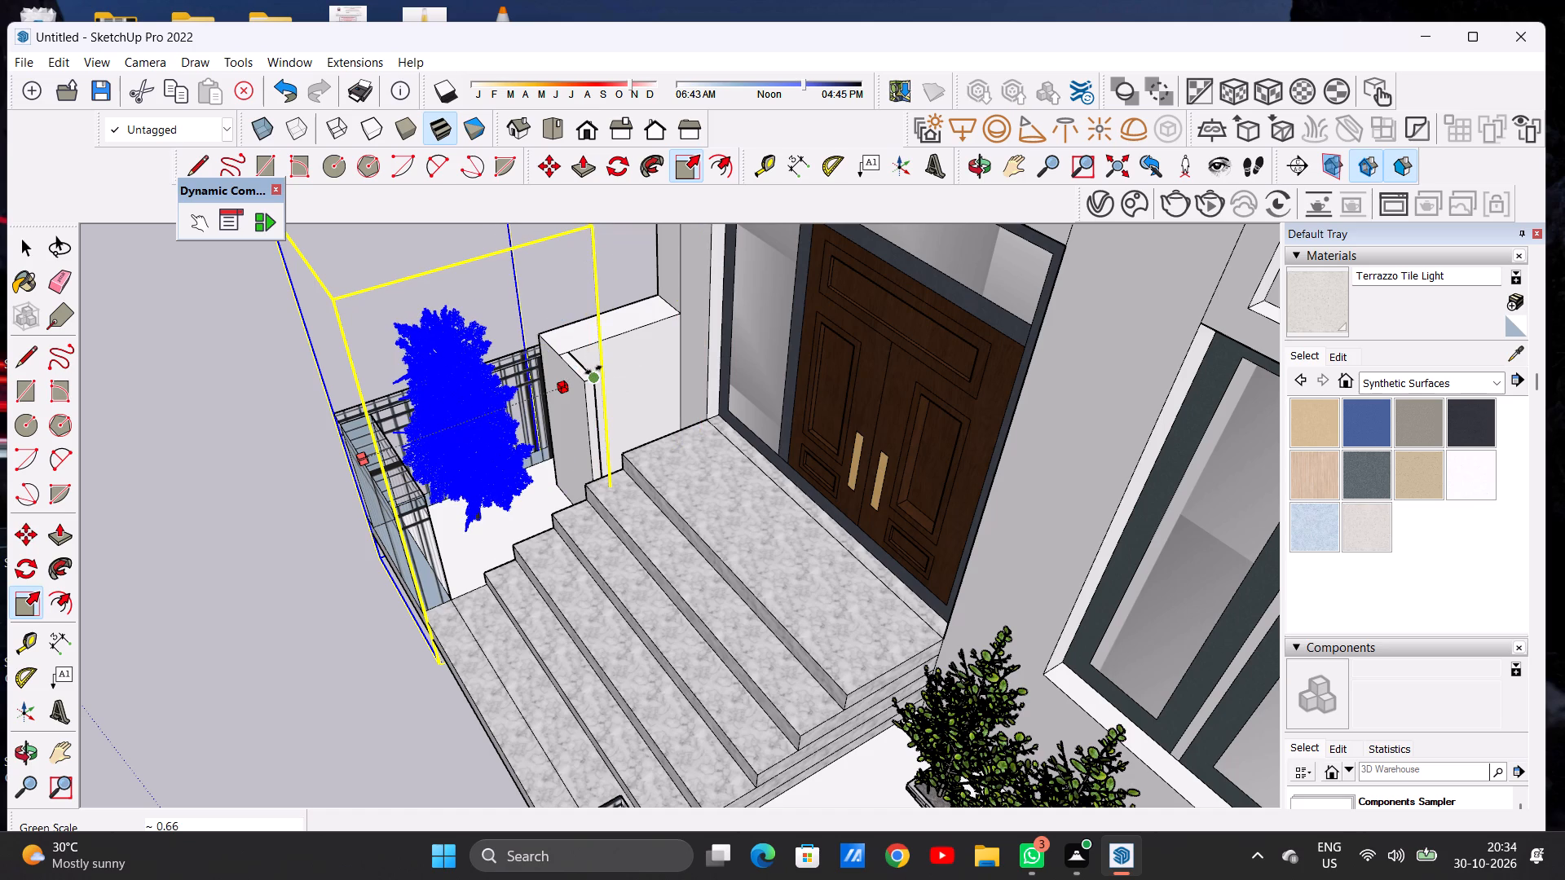
# Scale the tree down along the blue axis to about 0.79 of its height, and deselect it.
pyautogui.scroll(-7, 505, 413)
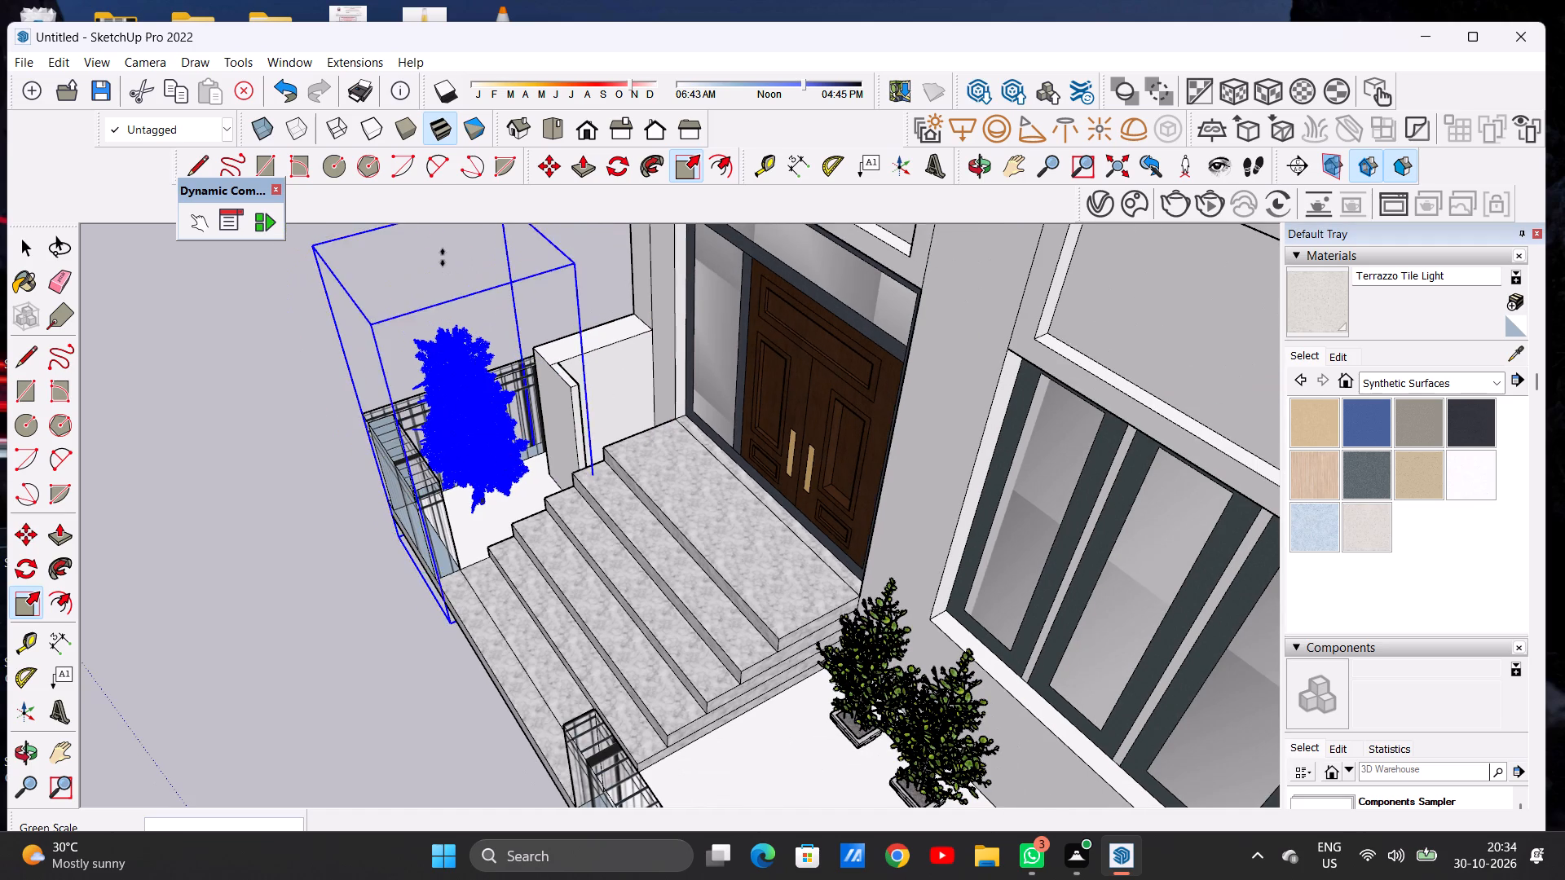
pyautogui.click(443, 257)
pyautogui.click(464, 330)
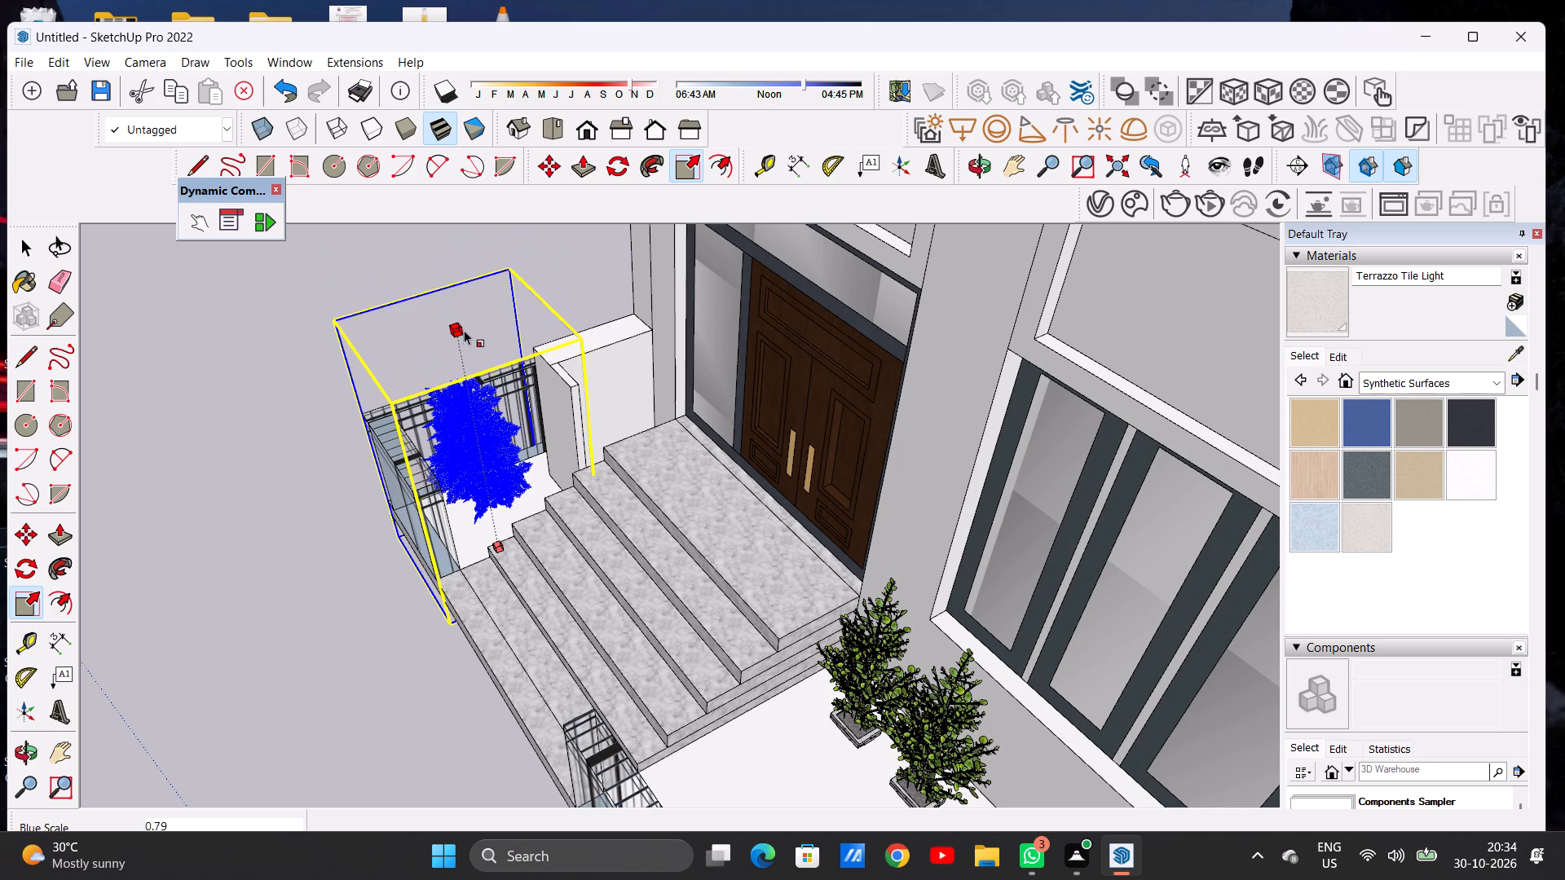
pyautogui.press('space')
pyautogui.click(246, 523)
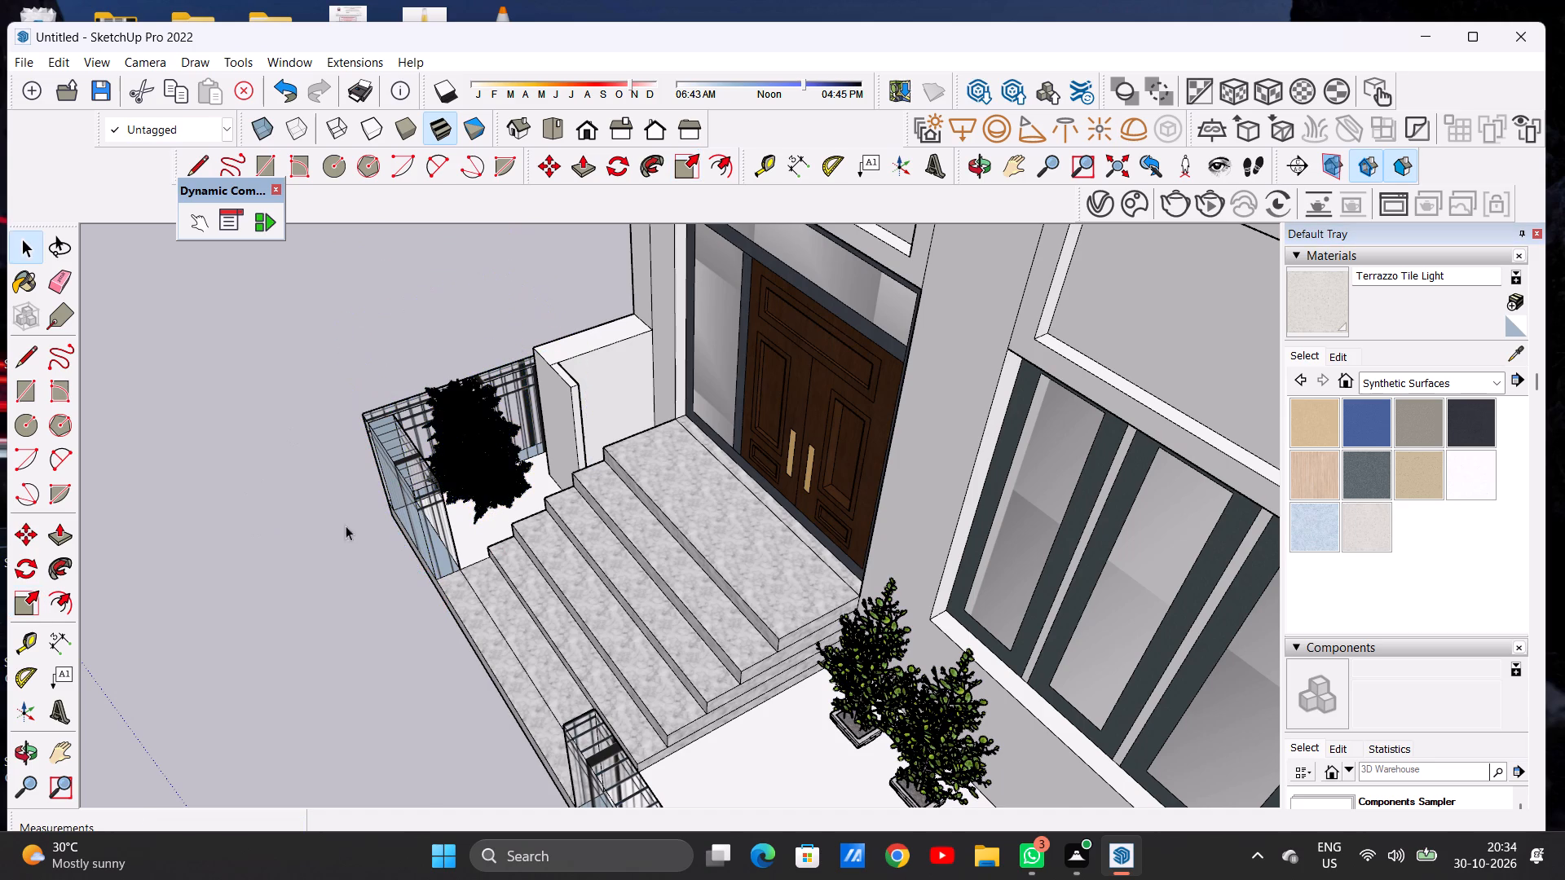
# Move the tree about 2' 8" from the railing corner towards the entrance stairs, and deselect it.
pyautogui.scroll(20, 464, 489)
pyautogui.scroll(1, 464, 489)
pyautogui.moveTo(483, 522); pyautogui.dragTo(526, 501, button='middle')
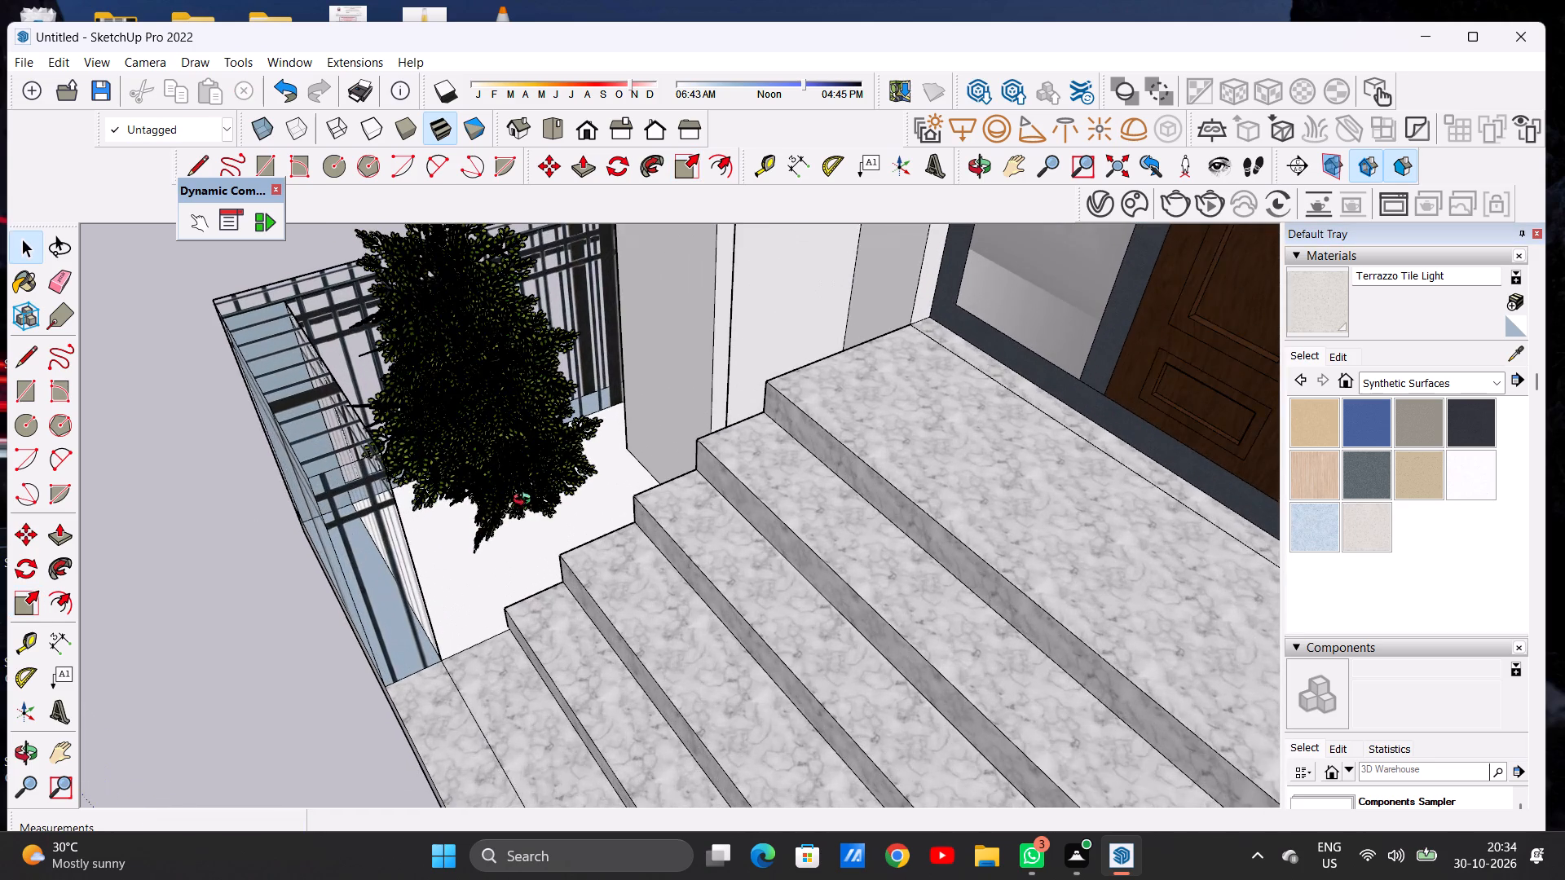
pyautogui.moveTo(526, 501); pyautogui.dragTo(728, 337, button='middle')
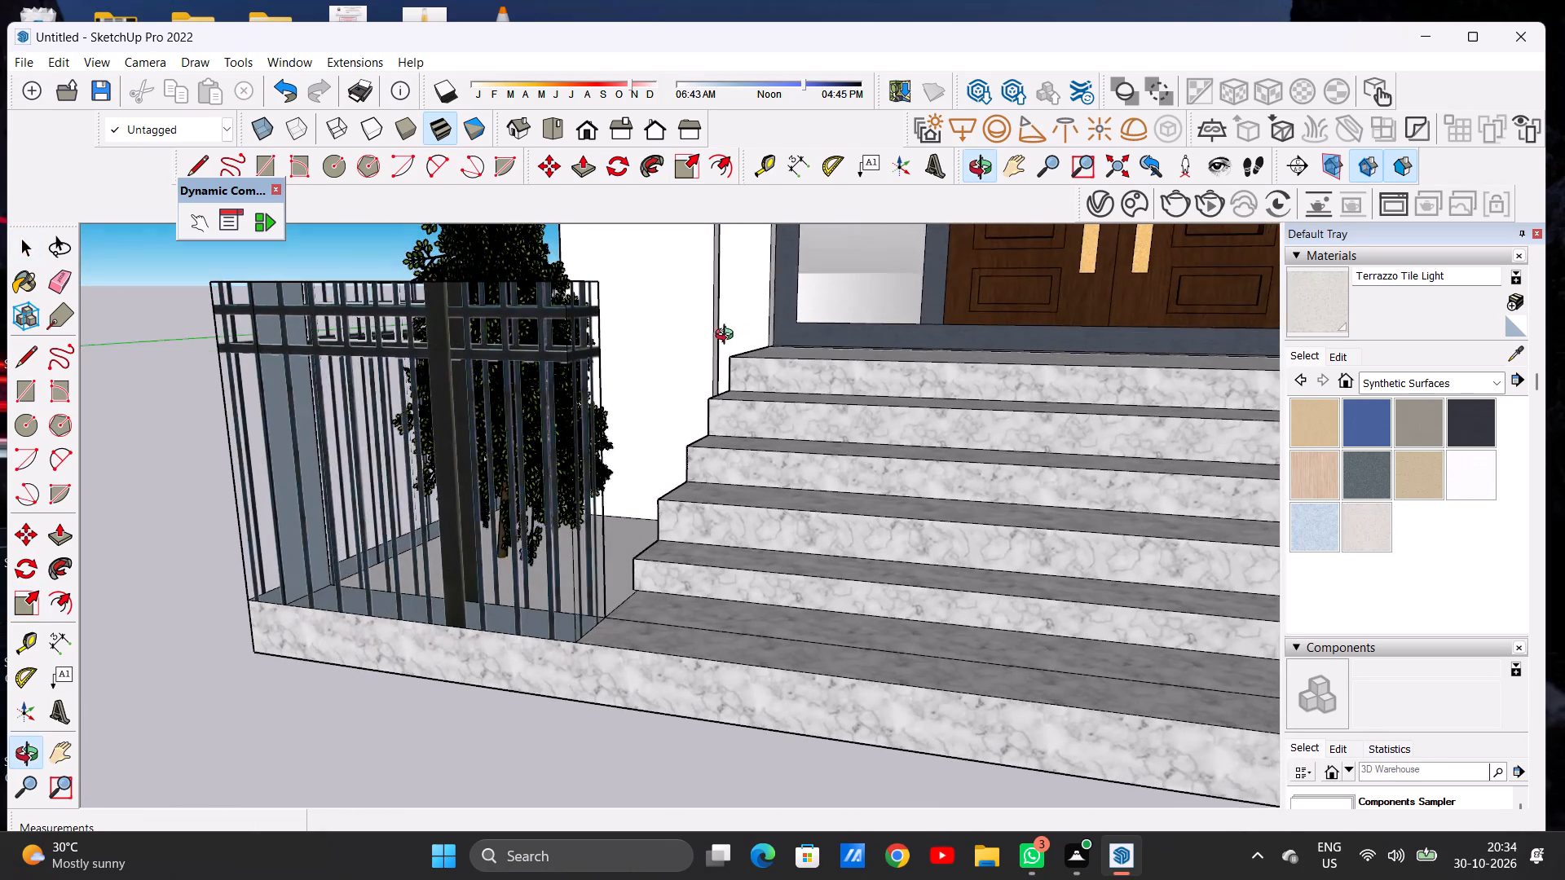
pyautogui.moveTo(728, 337); pyautogui.dragTo(694, 357, button='middle')
pyautogui.scroll(-9, 504, 475)
pyautogui.scroll(1, 563, 461)
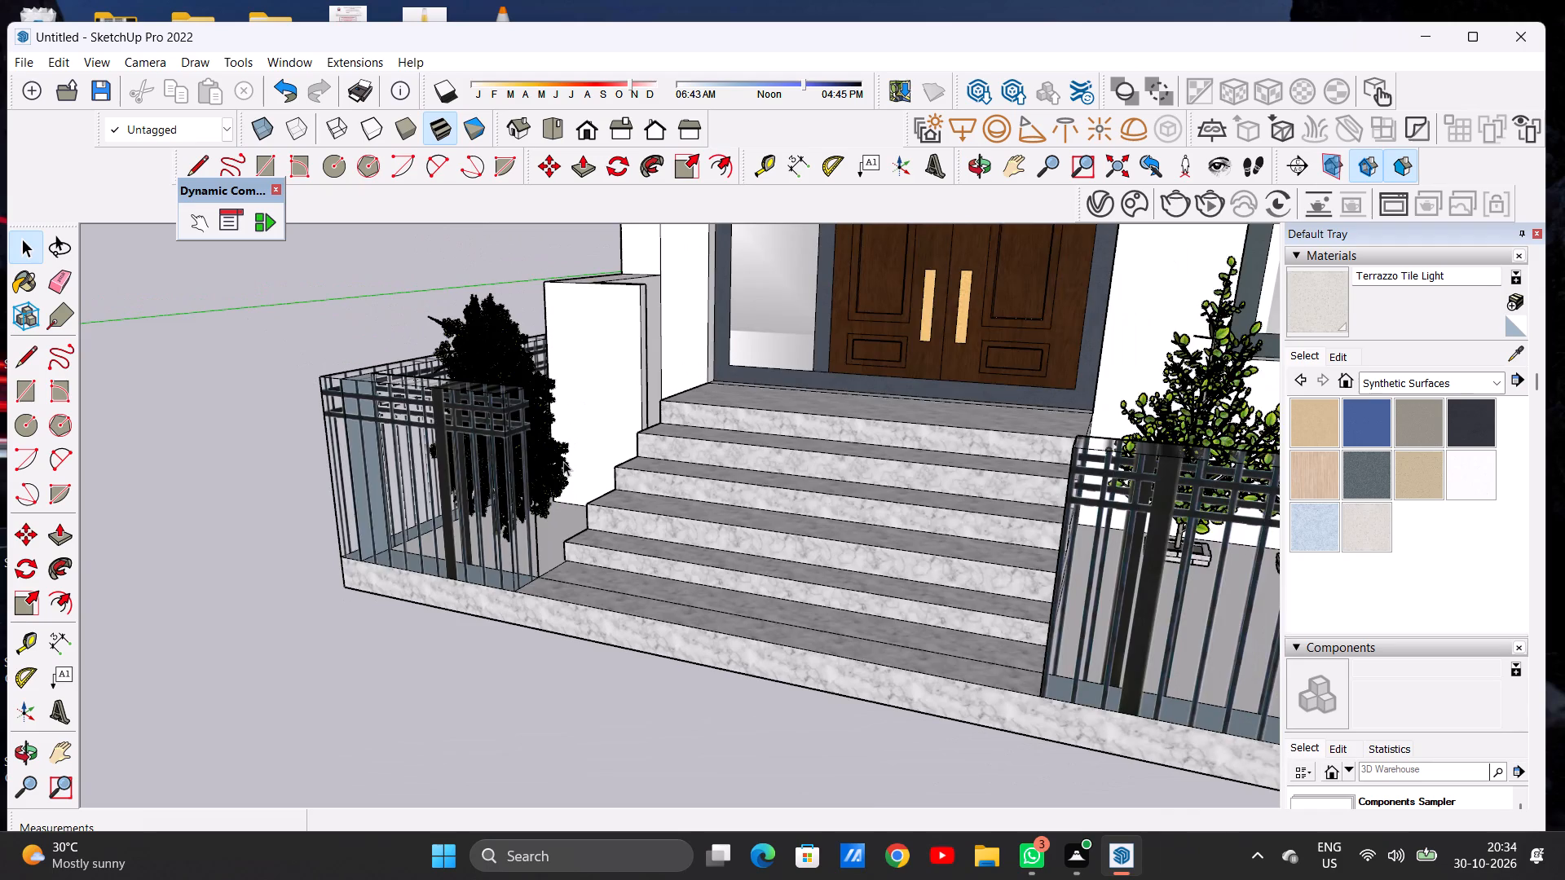
pyautogui.scroll(8, 563, 461)
pyautogui.click(512, 466)
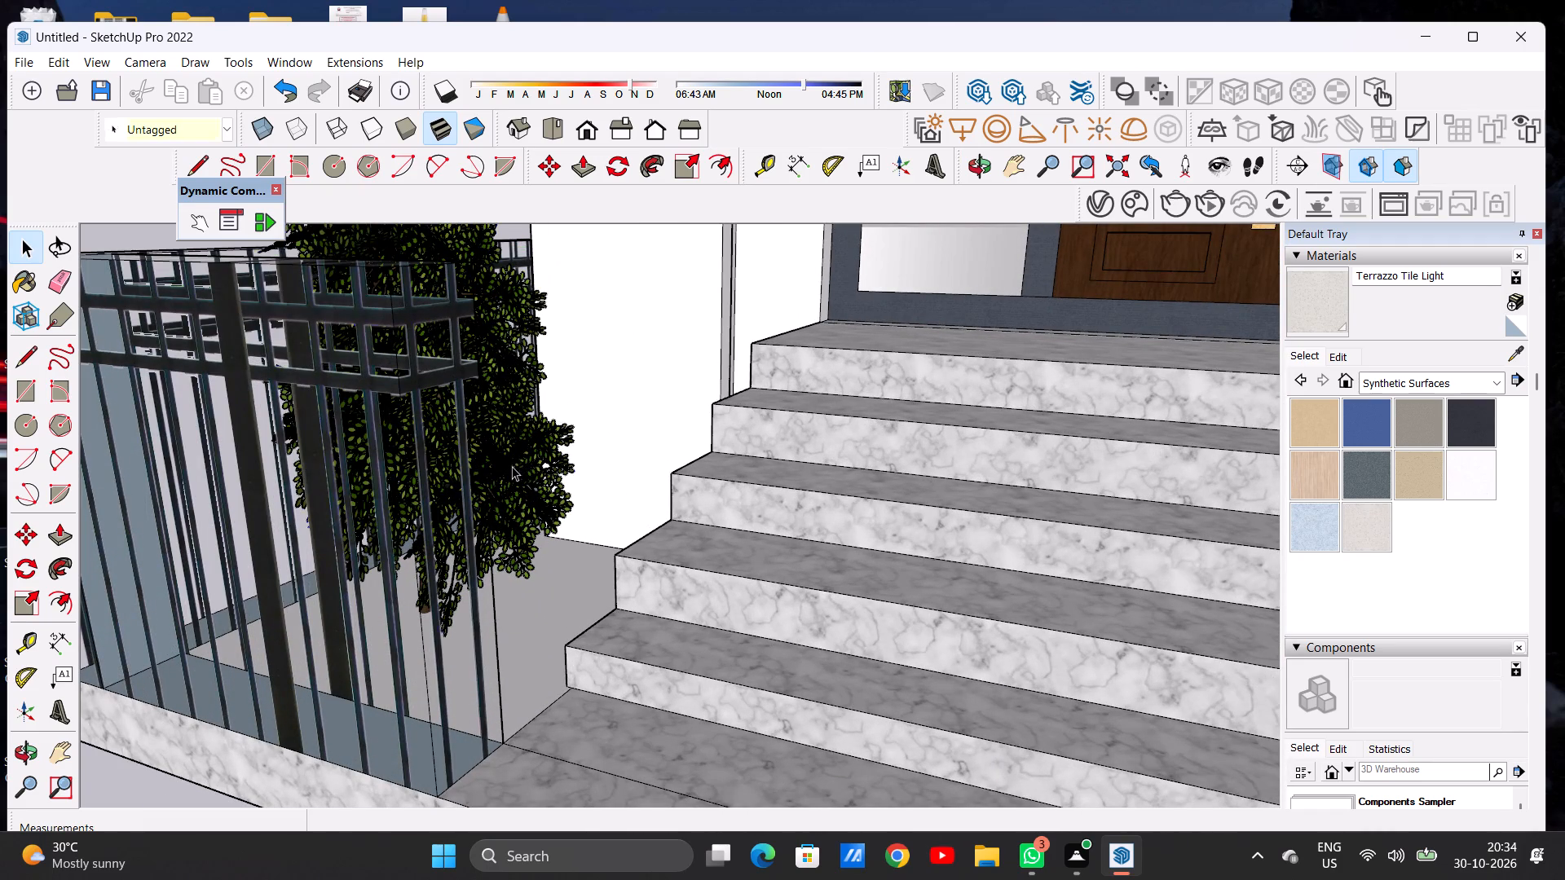
pyautogui.scroll(-10, 490, 471)
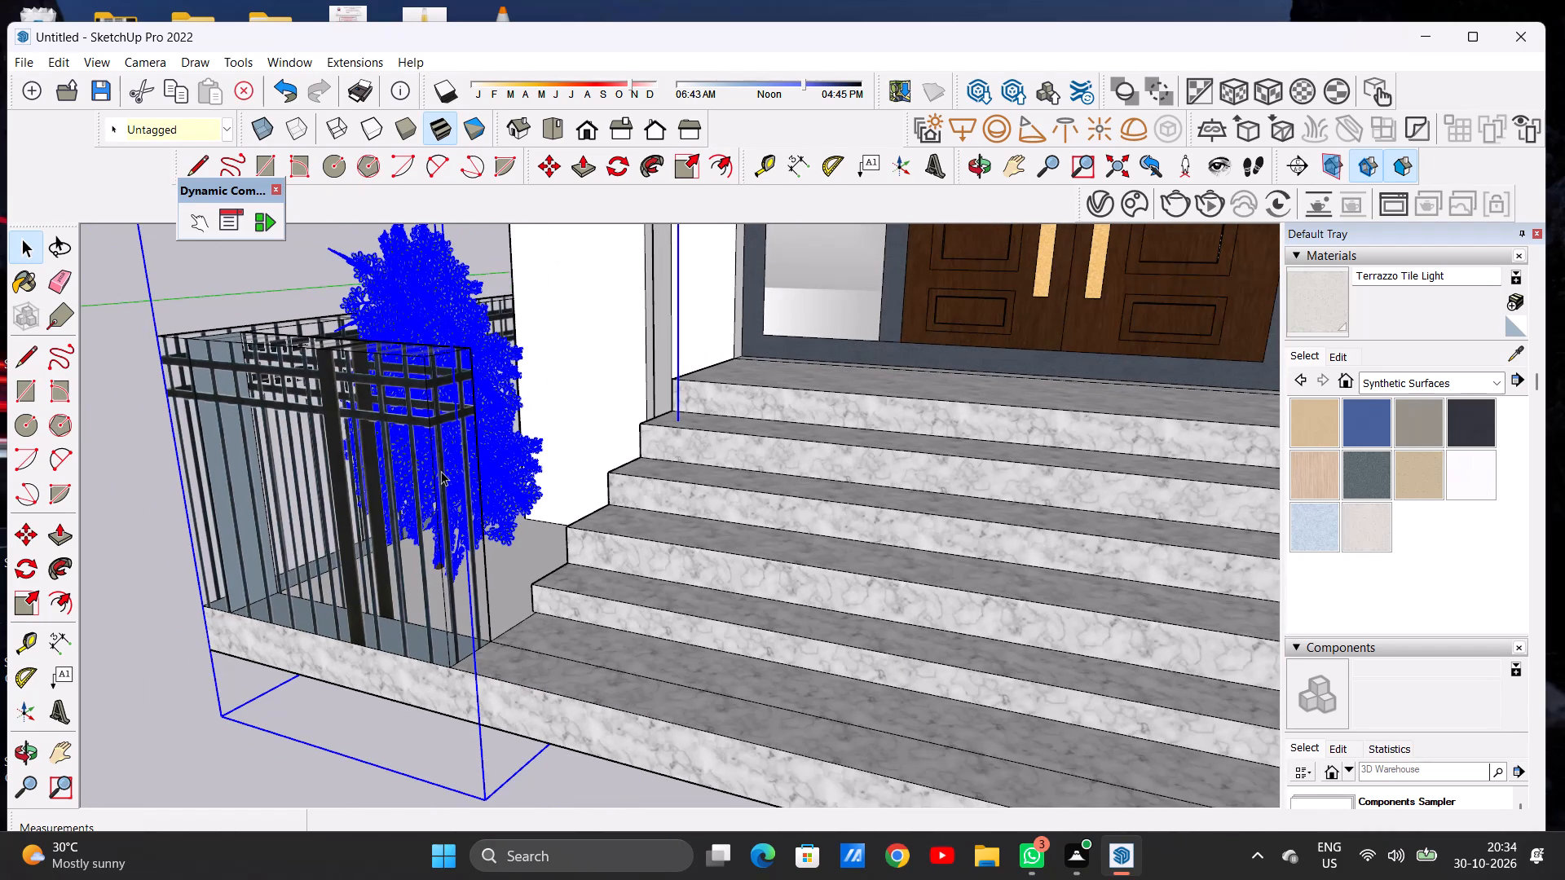
pyautogui.press('m')
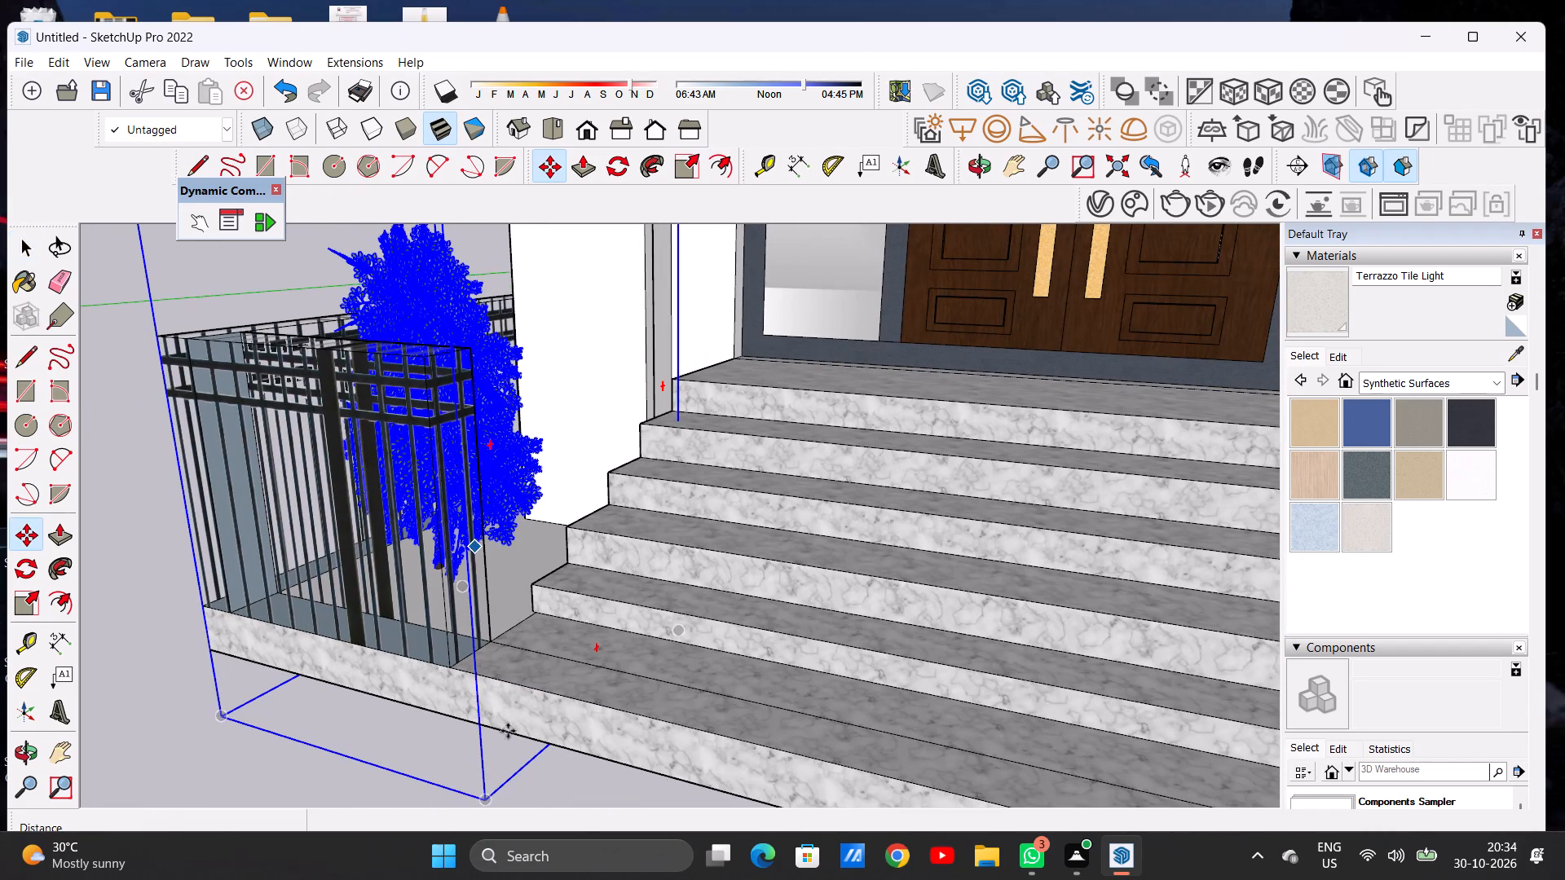
pyautogui.click(486, 800)
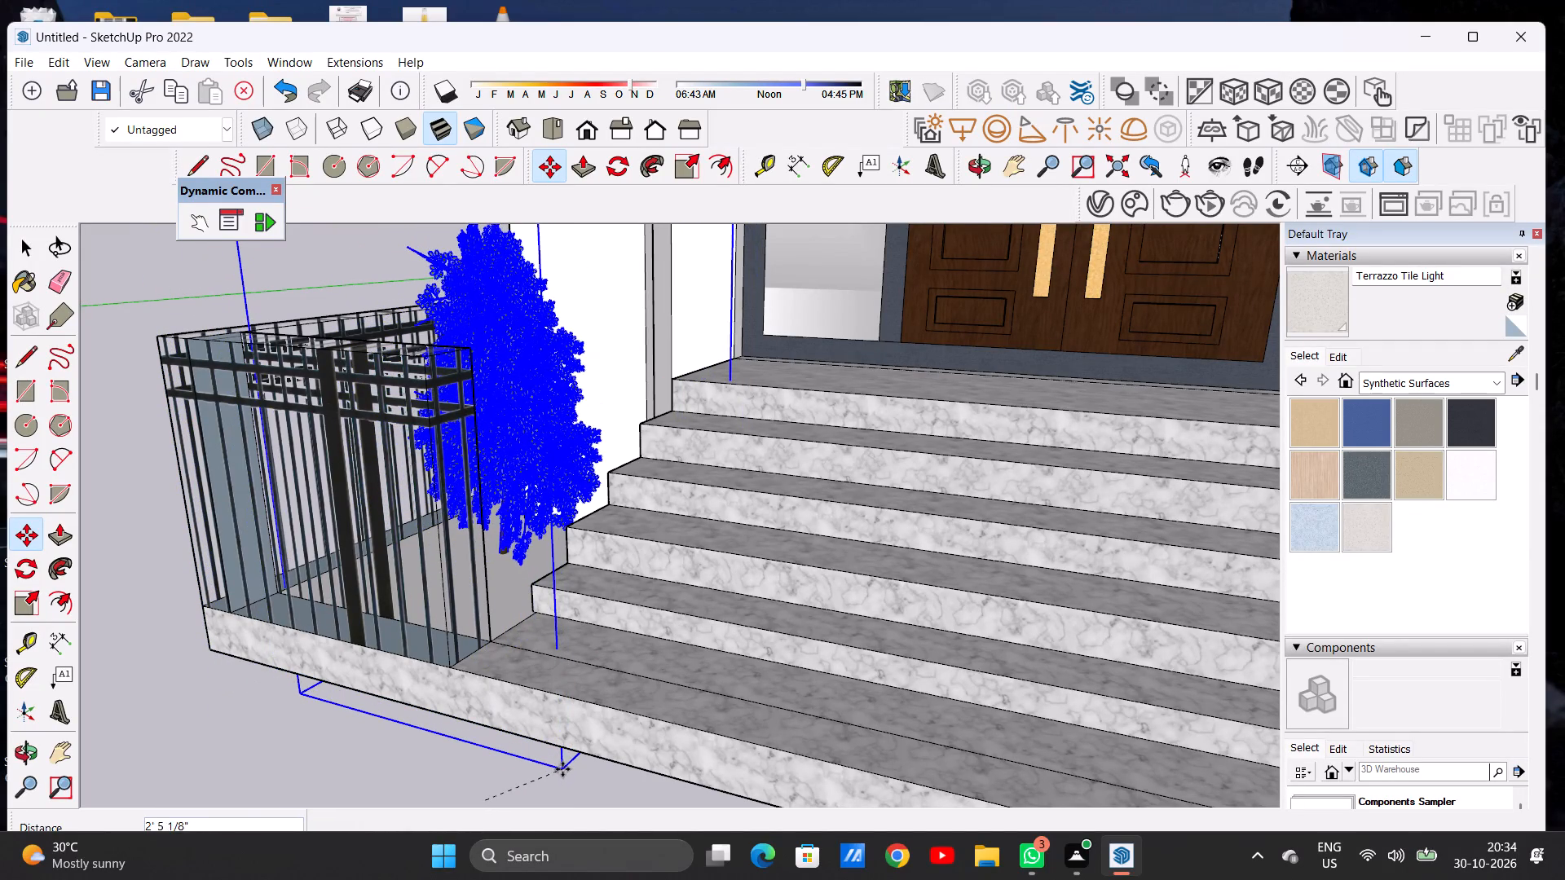
pyautogui.click(575, 772)
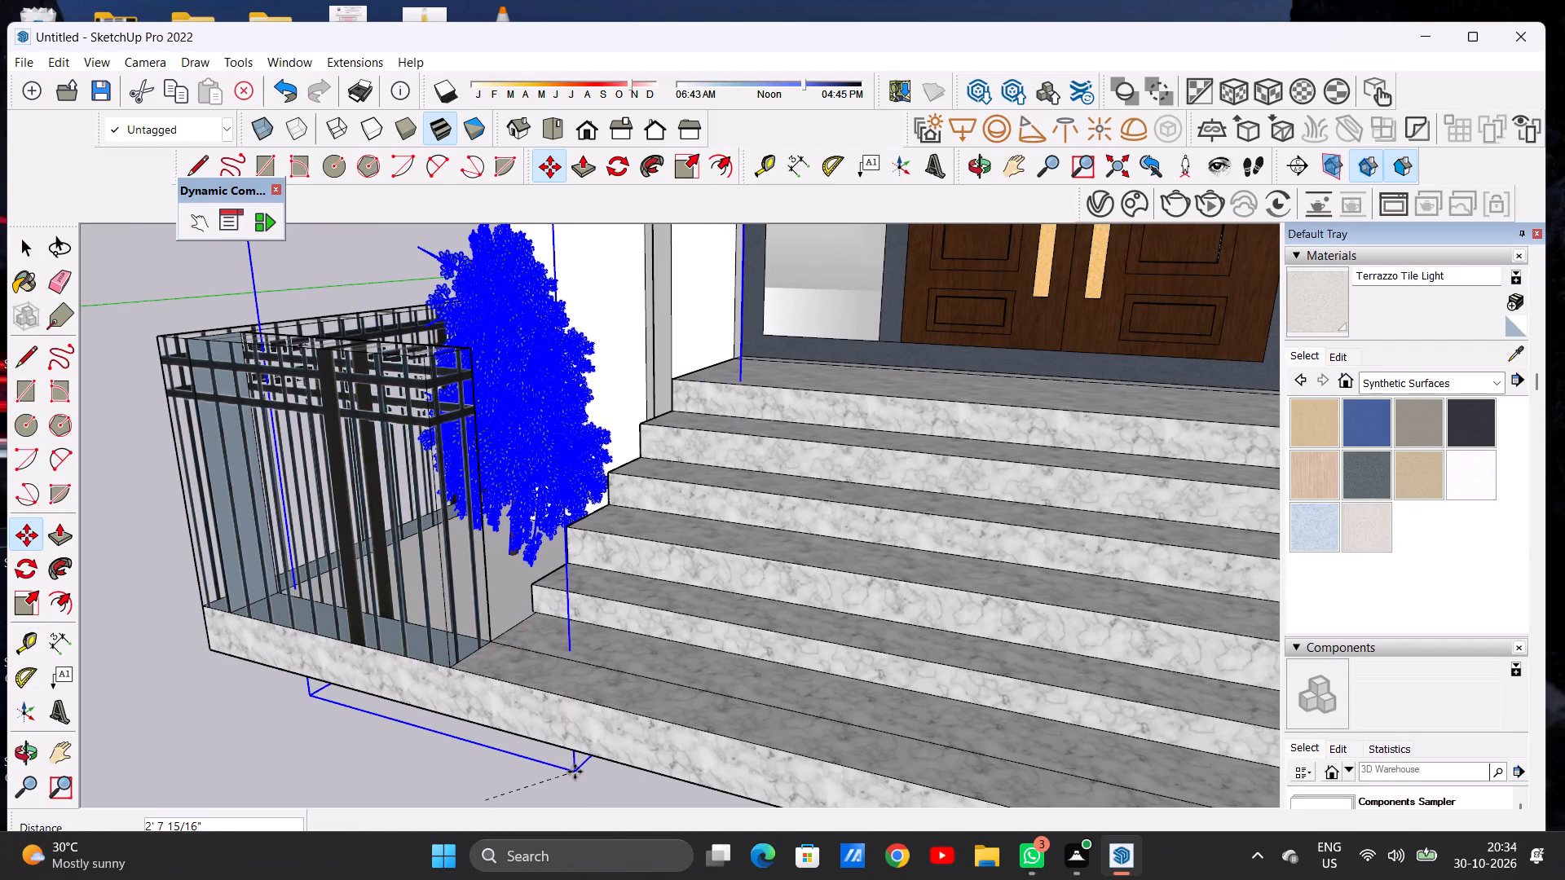
pyautogui.press('space')
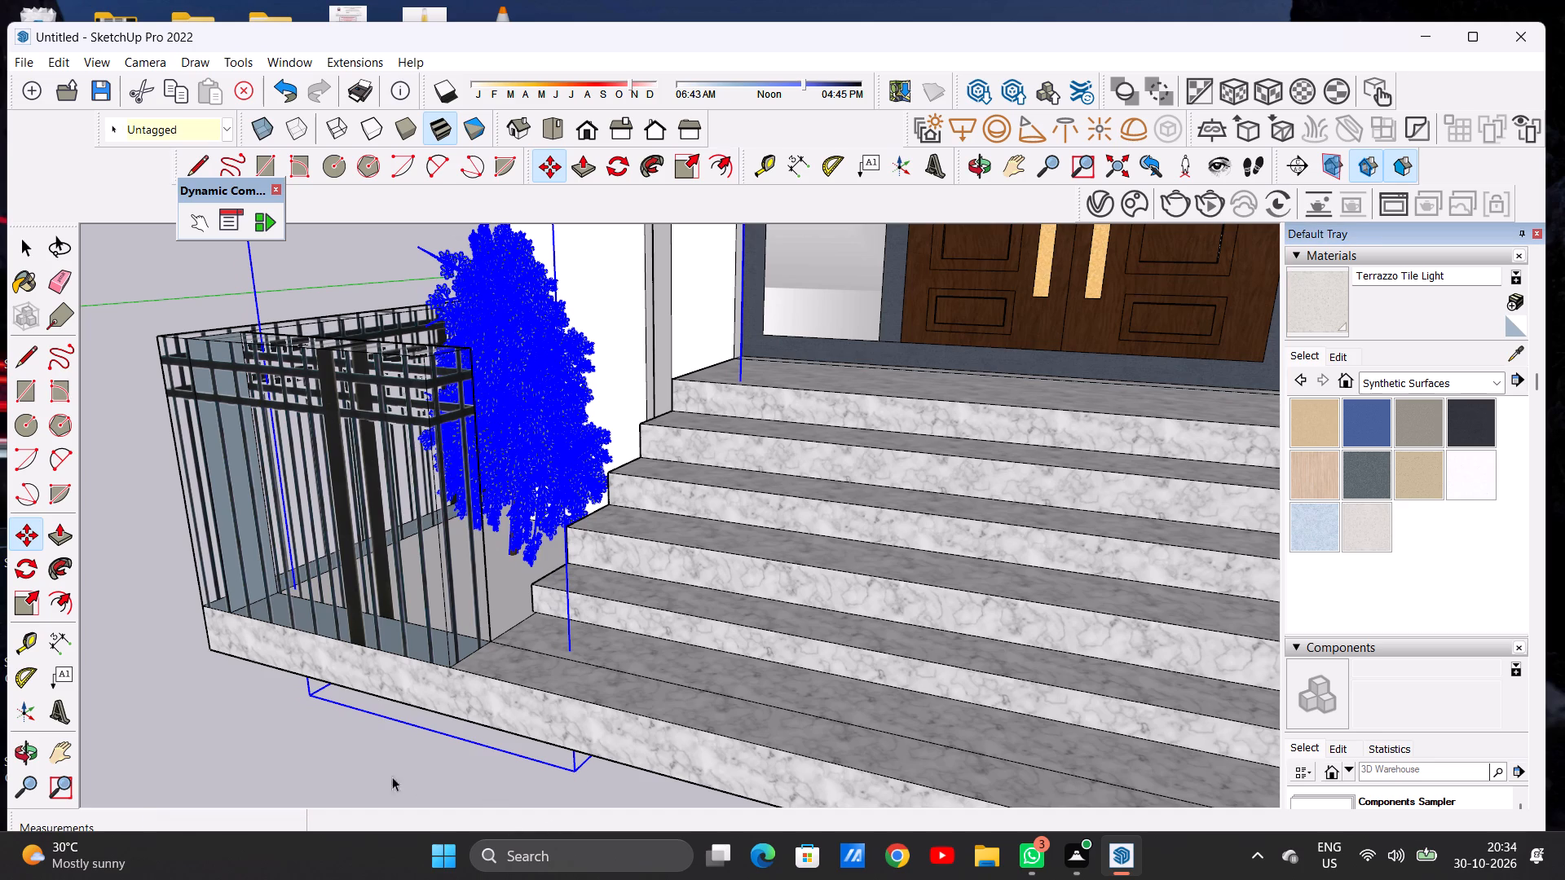
pyautogui.click(361, 770)
# Examine the tree's new position beside the stairs from the front and close up at the trunk base.
pyautogui.scroll(-8, 536, 572)
pyautogui.scroll(-13, 485, 560)
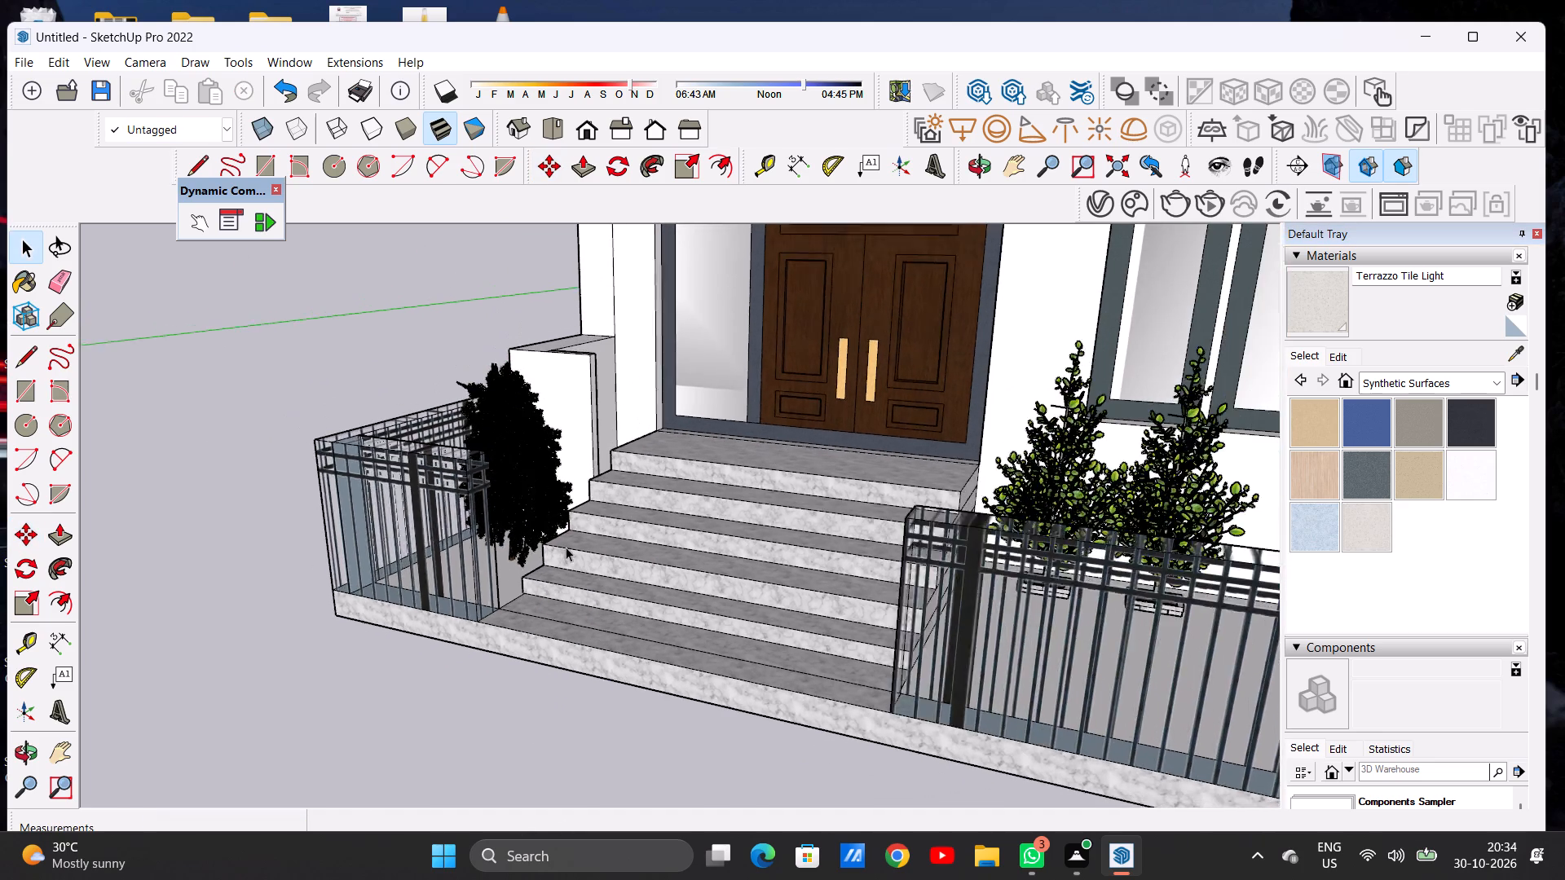
pyautogui.moveTo(503, 566); pyautogui.dragTo(687, 491, button='middle')
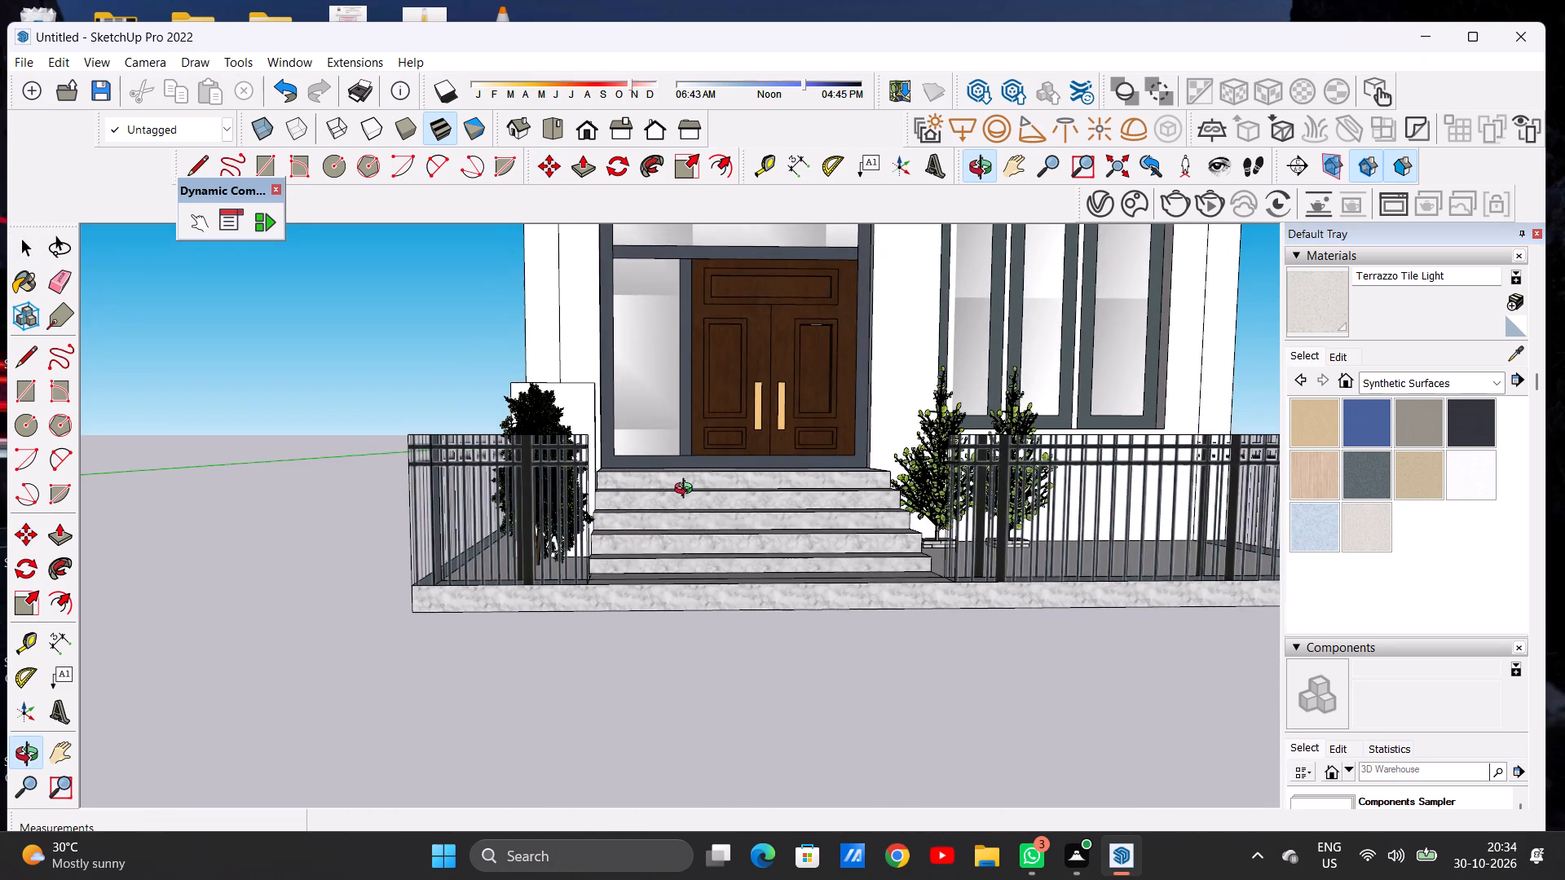
pyautogui.moveTo(687, 491); pyautogui.dragTo(678, 497, button='middle')
pyautogui.scroll(-11, 602, 532)
pyautogui.scroll(-4, 460, 539)
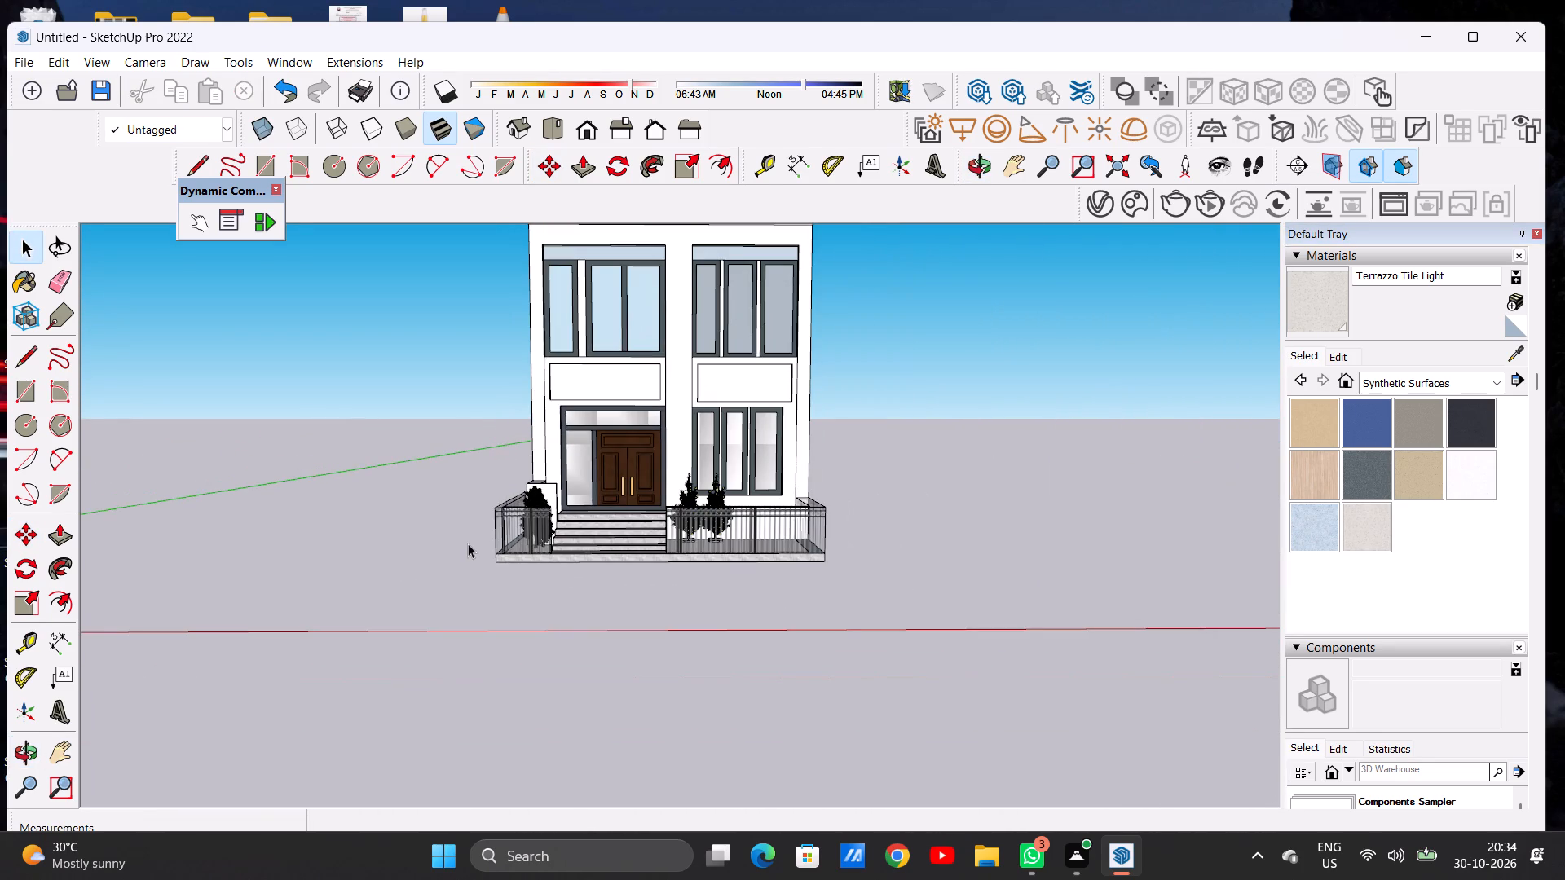
pyautogui.scroll(-2, 457, 543)
pyautogui.scroll(9, 518, 461)
pyautogui.scroll(-1, 514, 540)
pyautogui.scroll(1, 514, 540)
pyautogui.scroll(-1, 514, 540)
pyautogui.scroll(3, 514, 540)
pyautogui.scroll(-1, 514, 540)
pyautogui.scroll(3, 514, 540)
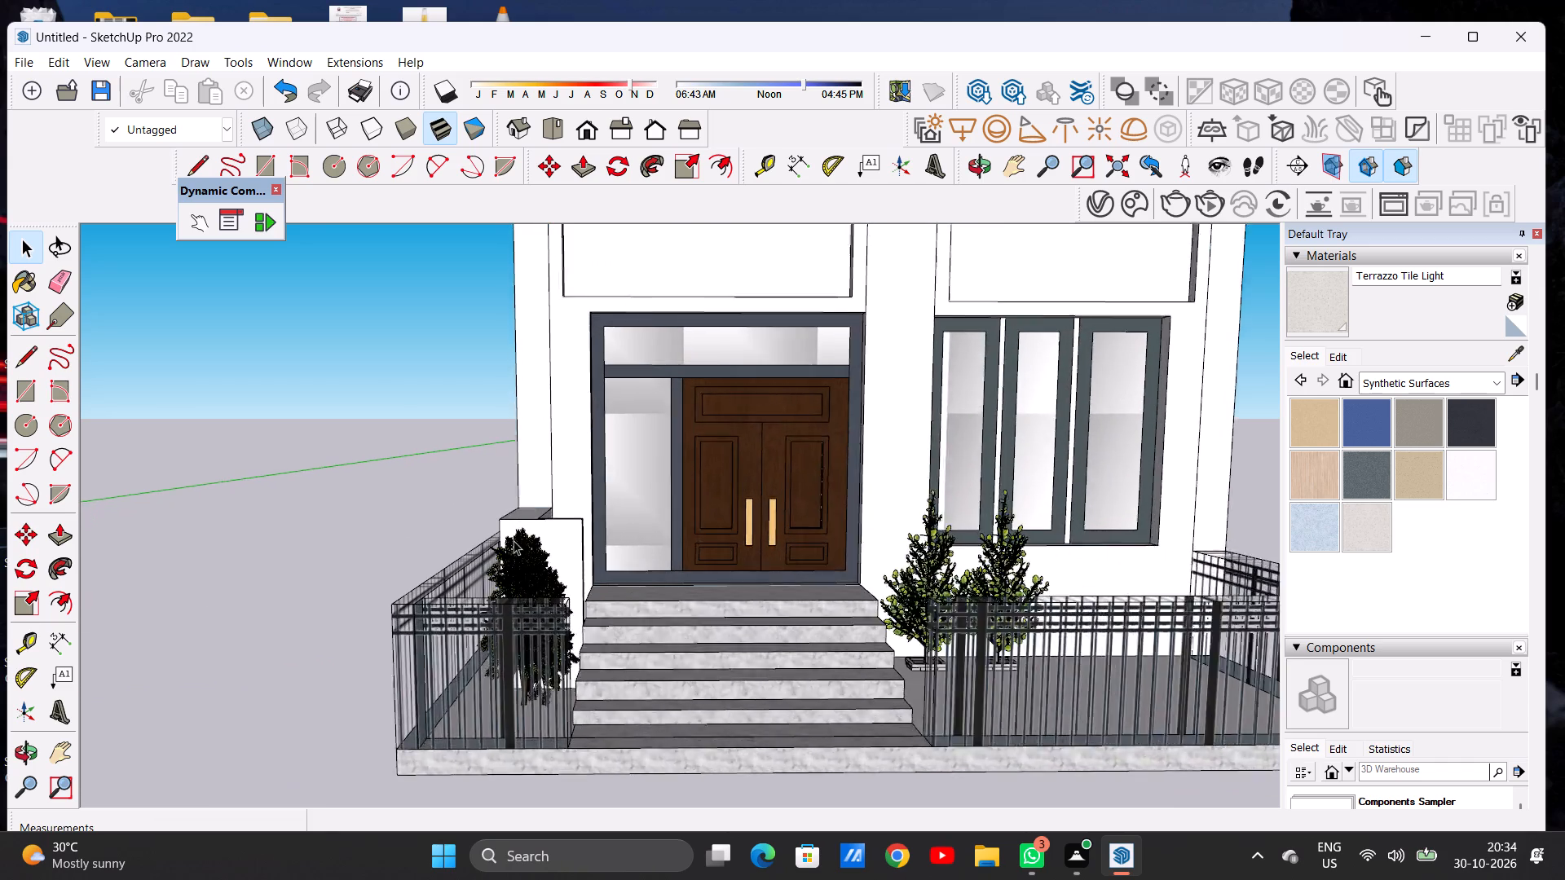
pyautogui.scroll(1, 514, 540)
pyautogui.moveTo(516, 535); pyautogui.dragTo(233, 559, button='middle')
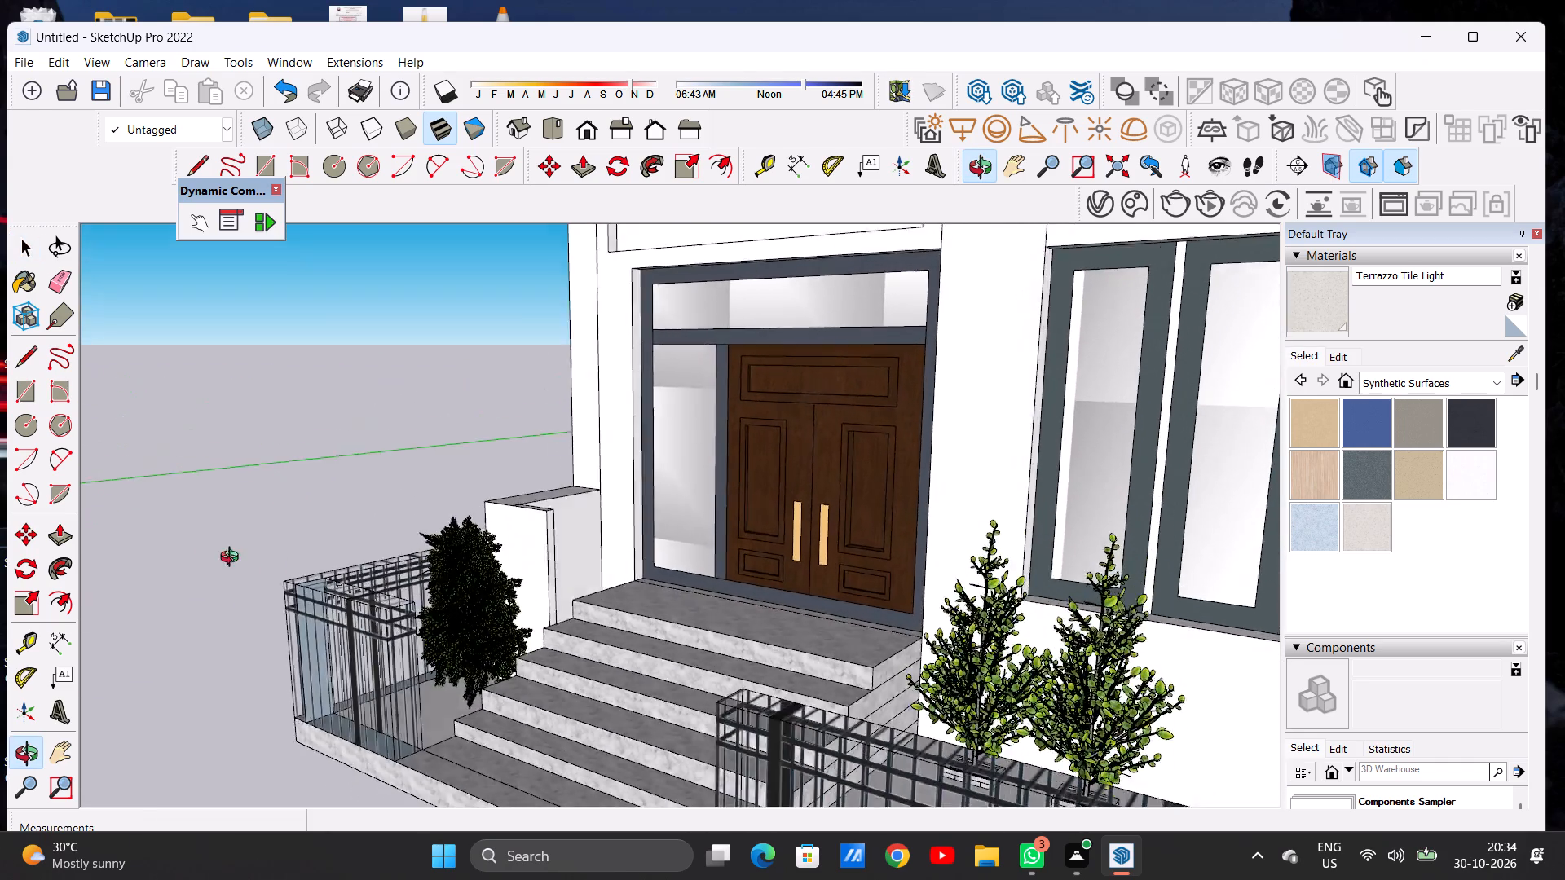
pyautogui.moveTo(233, 559); pyautogui.dragTo(176, 608, button='middle')
pyautogui.scroll(2, 454, 650)
pyautogui.scroll(-1, 478, 655)
pyautogui.scroll(10, 484, 656)
pyautogui.moveTo(425, 644); pyautogui.dragTo(553, 711, button='middle')
pyautogui.scroll(20, 535, 735)
pyautogui.scroll(3, 535, 735)
pyautogui.scroll(-1, 545, 690)
pyautogui.scroll(4, 545, 691)
pyautogui.moveTo(540, 739); pyautogui.dragTo(628, 640, button='middle')
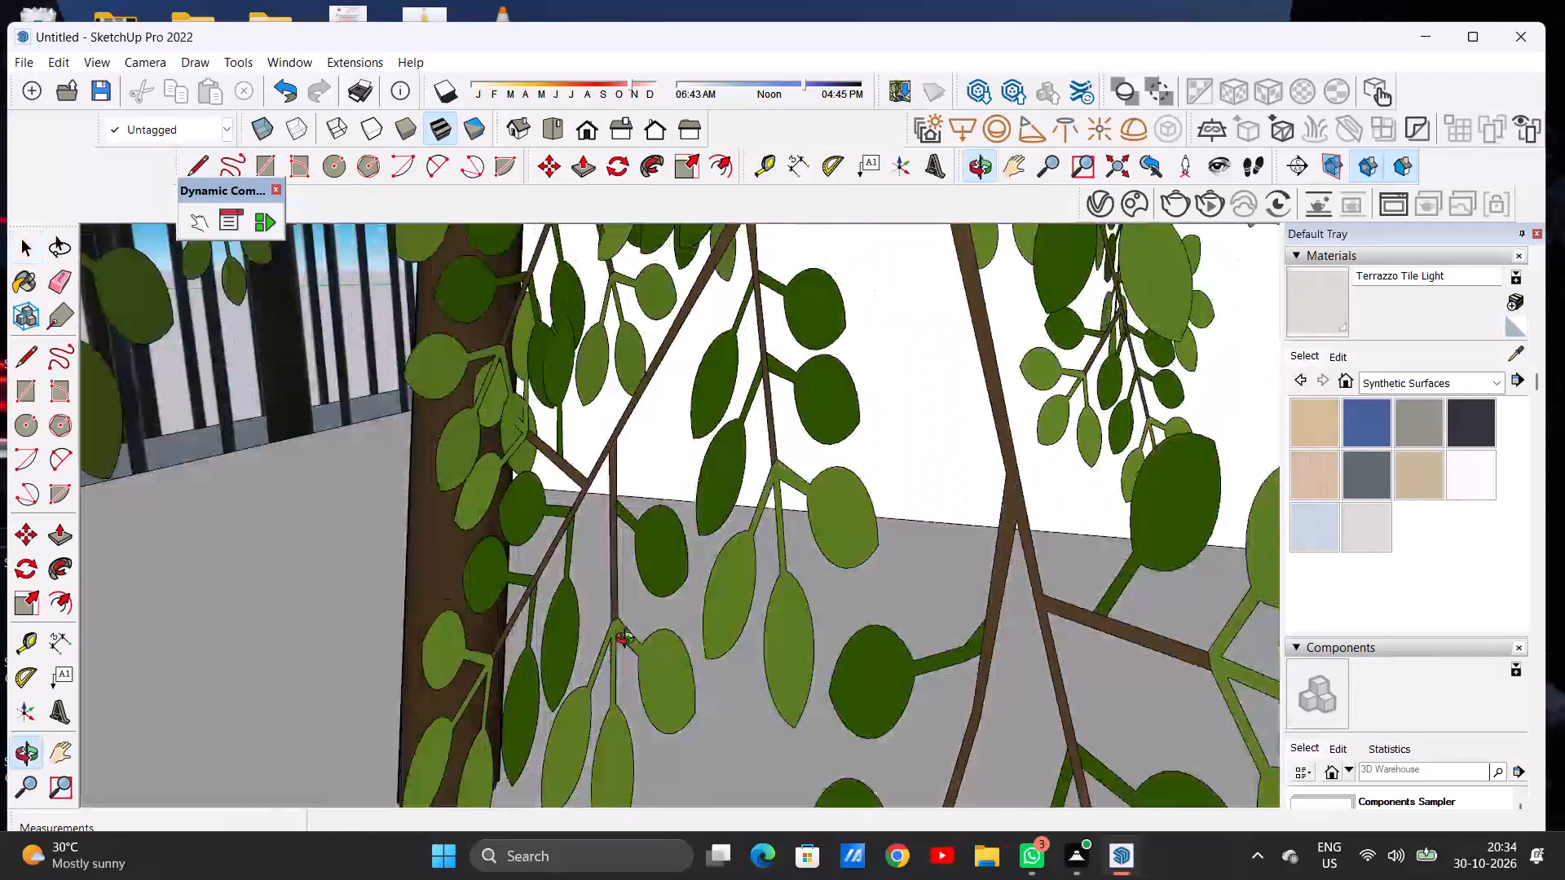
pyautogui.moveTo(628, 640); pyautogui.dragTo(656, 564, button='middle')
pyautogui.scroll(1, 656, 564)
pyautogui.scroll(-7, 558, 610)
pyautogui.scroll(1, 555, 612)
pyautogui.scroll(-12, 527, 603)
pyautogui.scroll(3, 471, 727)
pyautogui.scroll(-1, 469, 733)
pyautogui.scroll(1, 469, 733)
pyautogui.scroll(-1, 469, 734)
pyautogui.scroll(2, 469, 734)
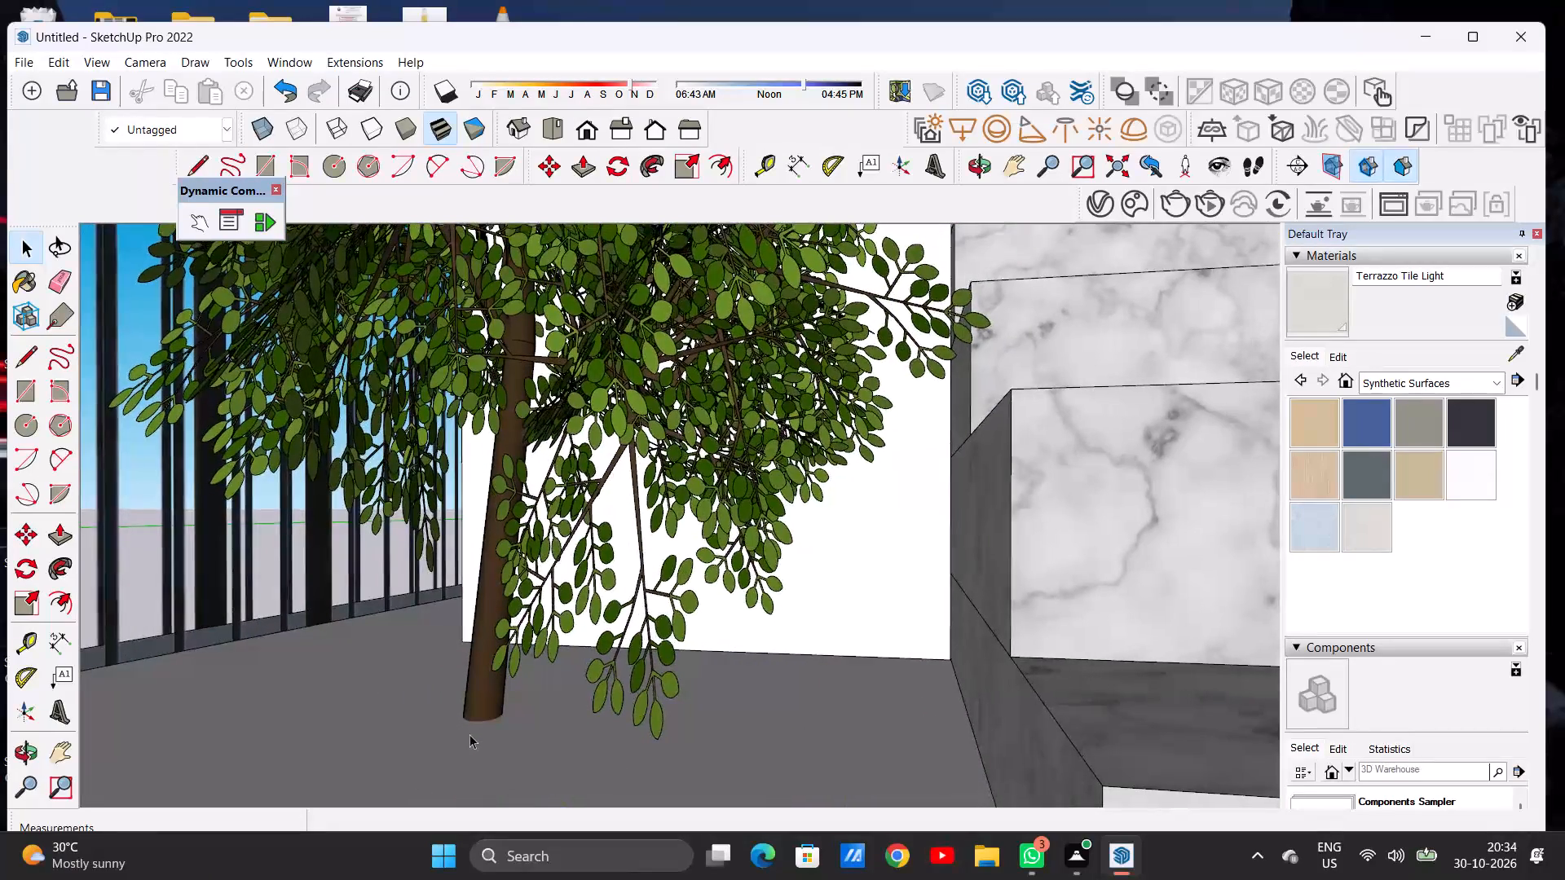
pyautogui.scroll(2, 469, 734)
pyautogui.scroll(-1, 469, 734)
pyautogui.scroll(20, 469, 734)
pyautogui.scroll(5, 469, 734)
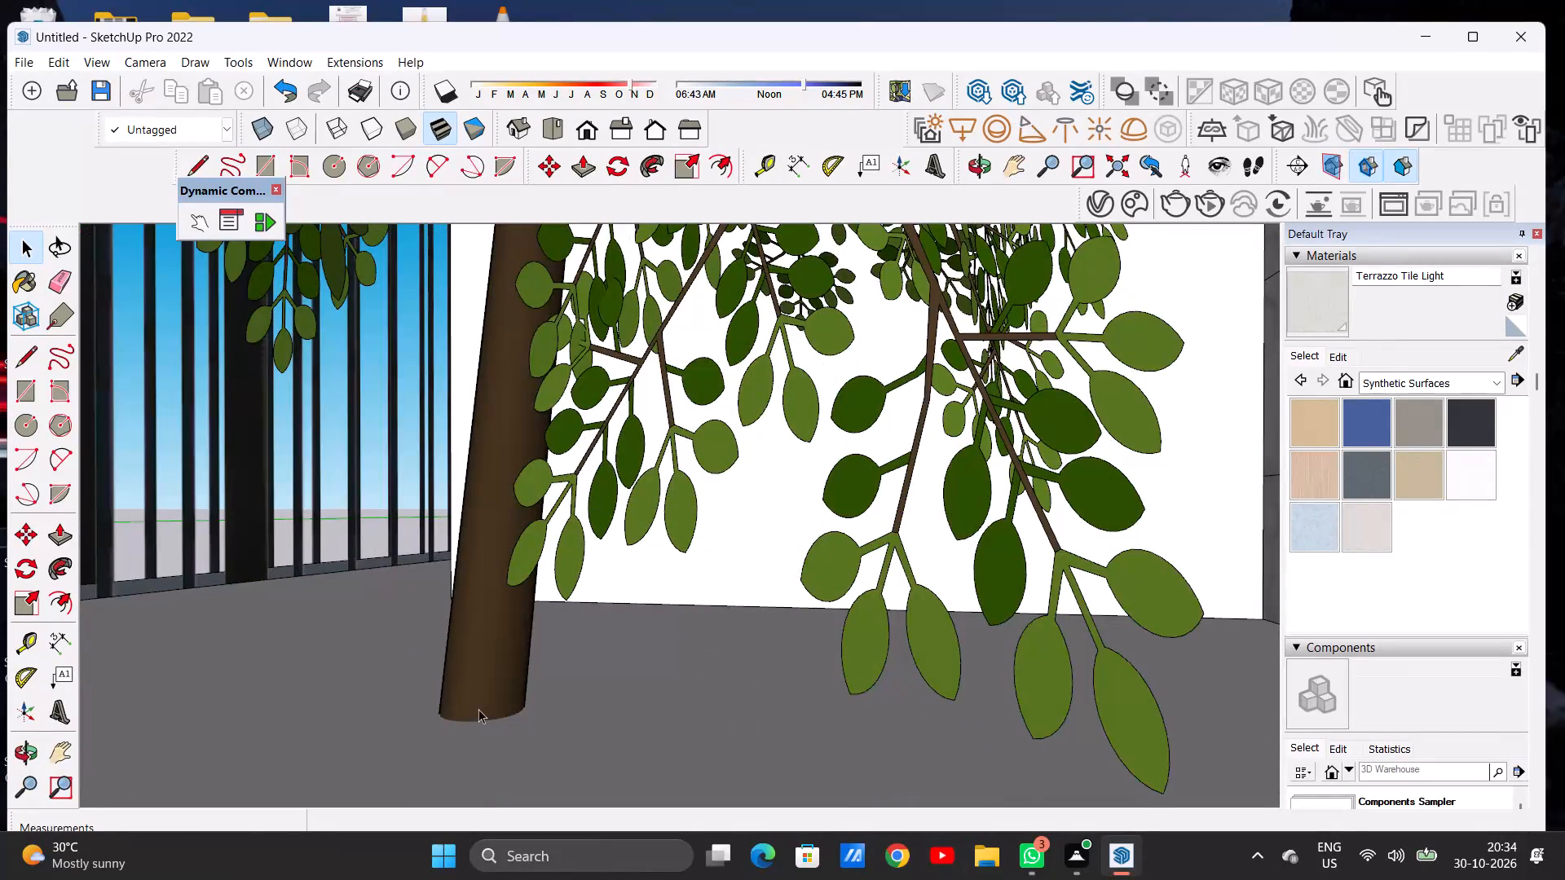
pyautogui.click(478, 709)
pyautogui.scroll(-20, 478, 720)
pyautogui.scroll(-7, 478, 720)
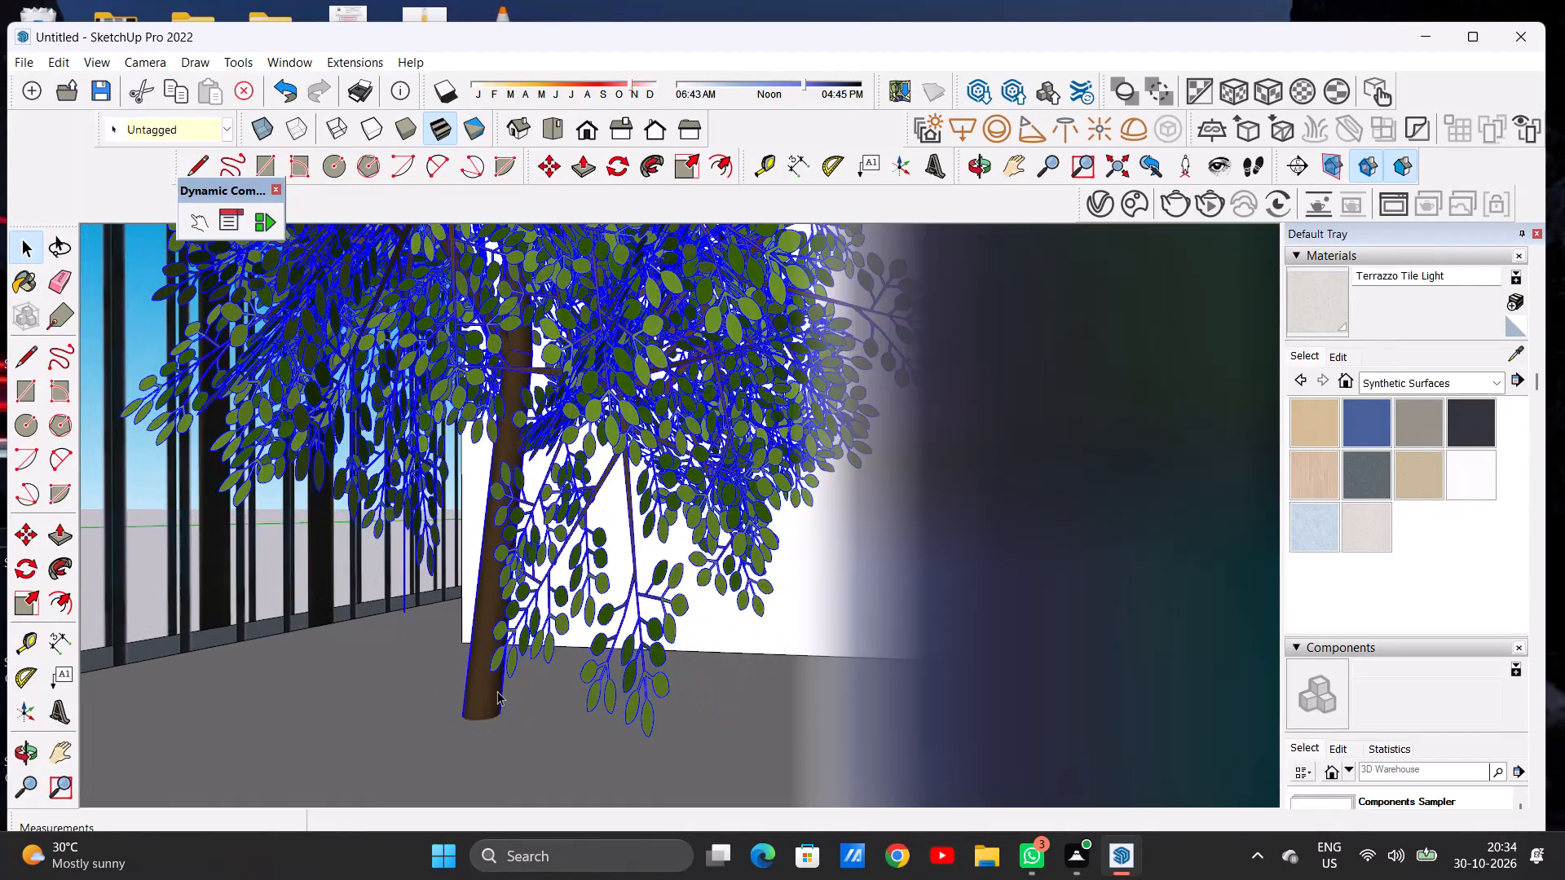
pyautogui.scroll(-20, 497, 691)
pyautogui.scroll(-20, 497, 691)
pyautogui.scroll(-1, 497, 691)
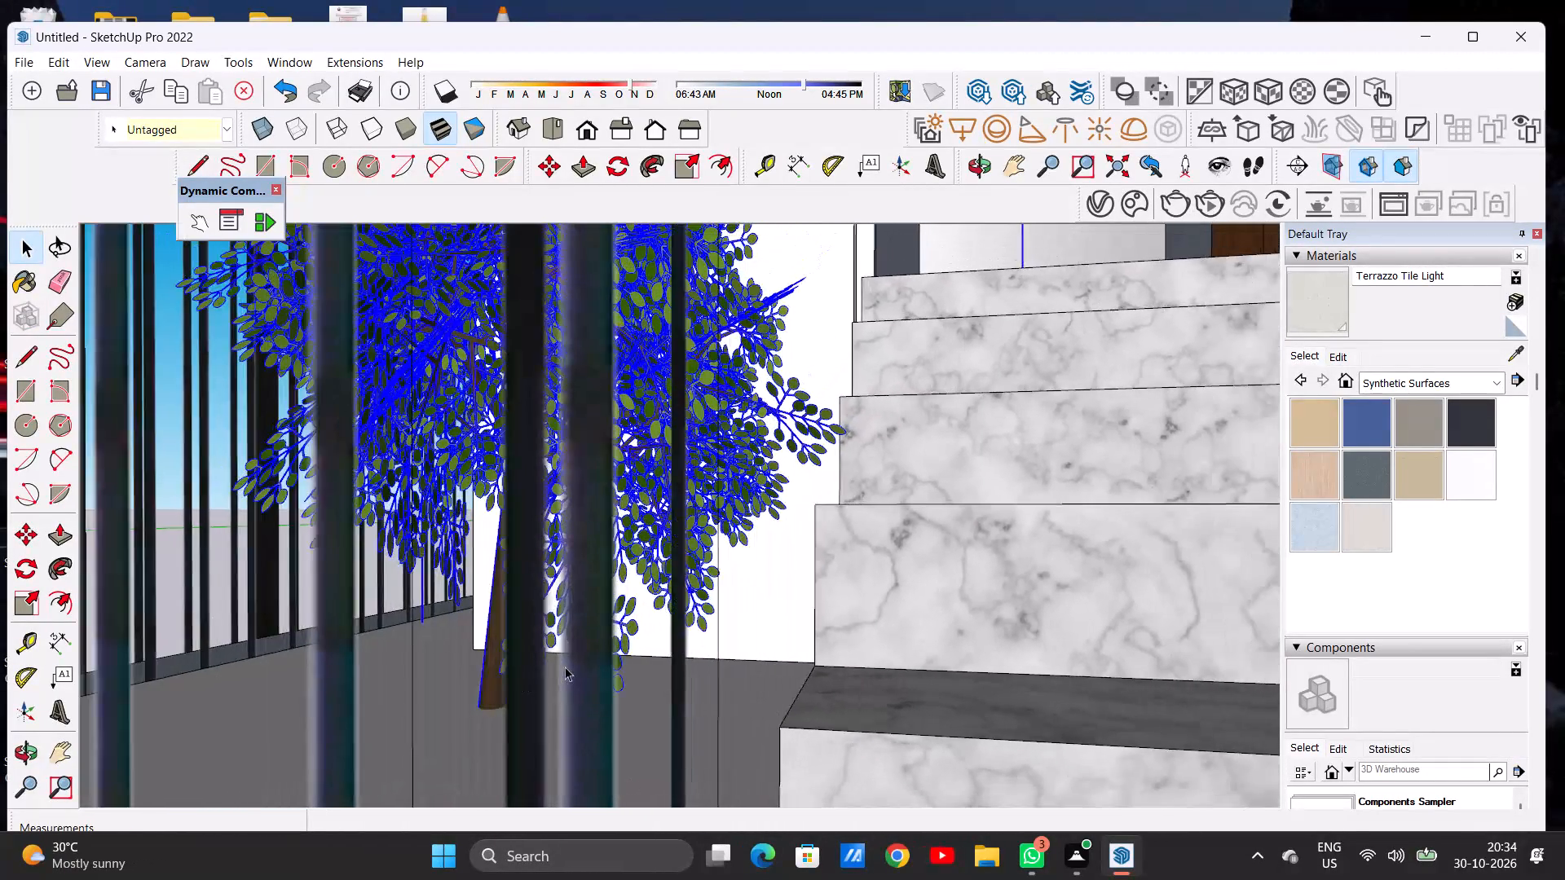
pyautogui.scroll(-20, 565, 667)
pyautogui.scroll(-19, 565, 667)
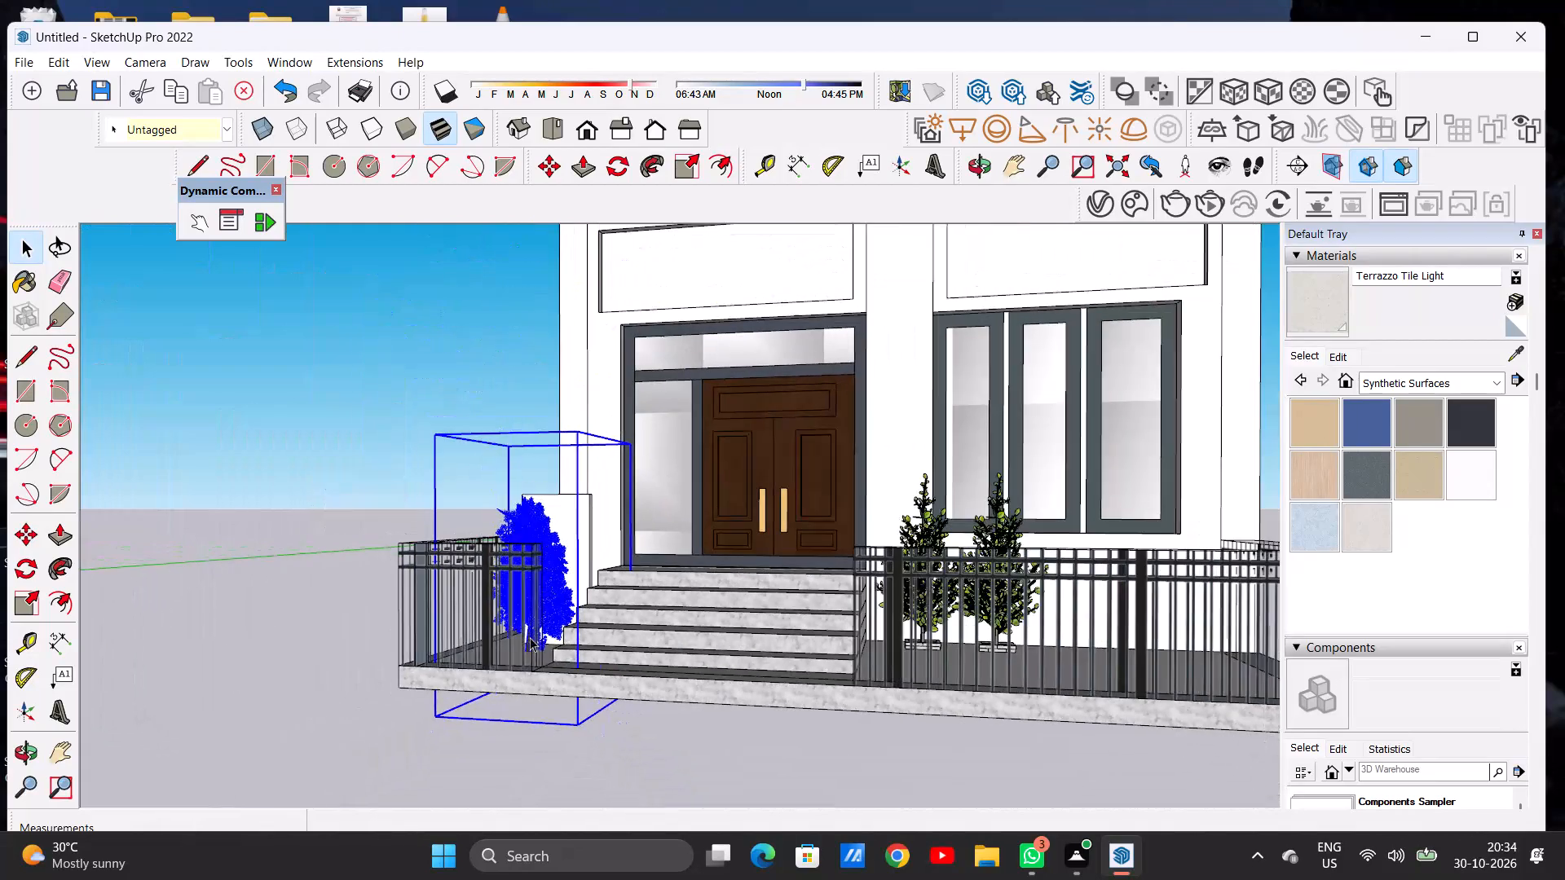
pyautogui.click(385, 662)
# Examine the whole front of the house and the terrace planting on both sides of the stairs.
pyautogui.moveTo(509, 654); pyautogui.dragTo(572, 644, button='middle')
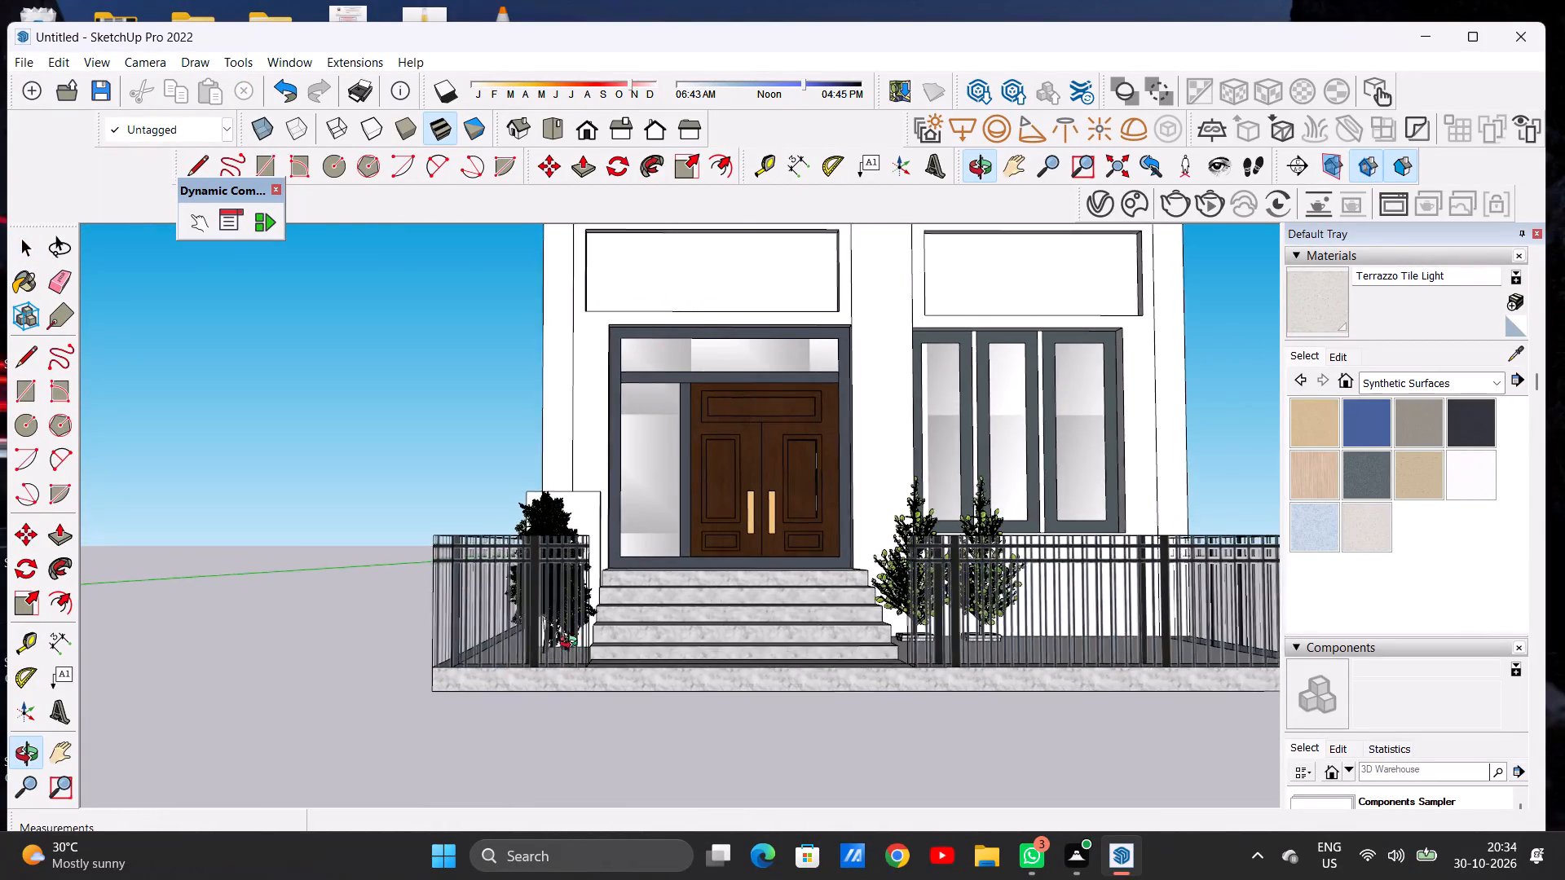
pyautogui.moveTo(572, 644); pyautogui.dragTo(566, 645, button='middle')
pyautogui.scroll(-13, 539, 645)
pyautogui.moveTo(589, 614); pyautogui.dragTo(611, 693, button='middle')
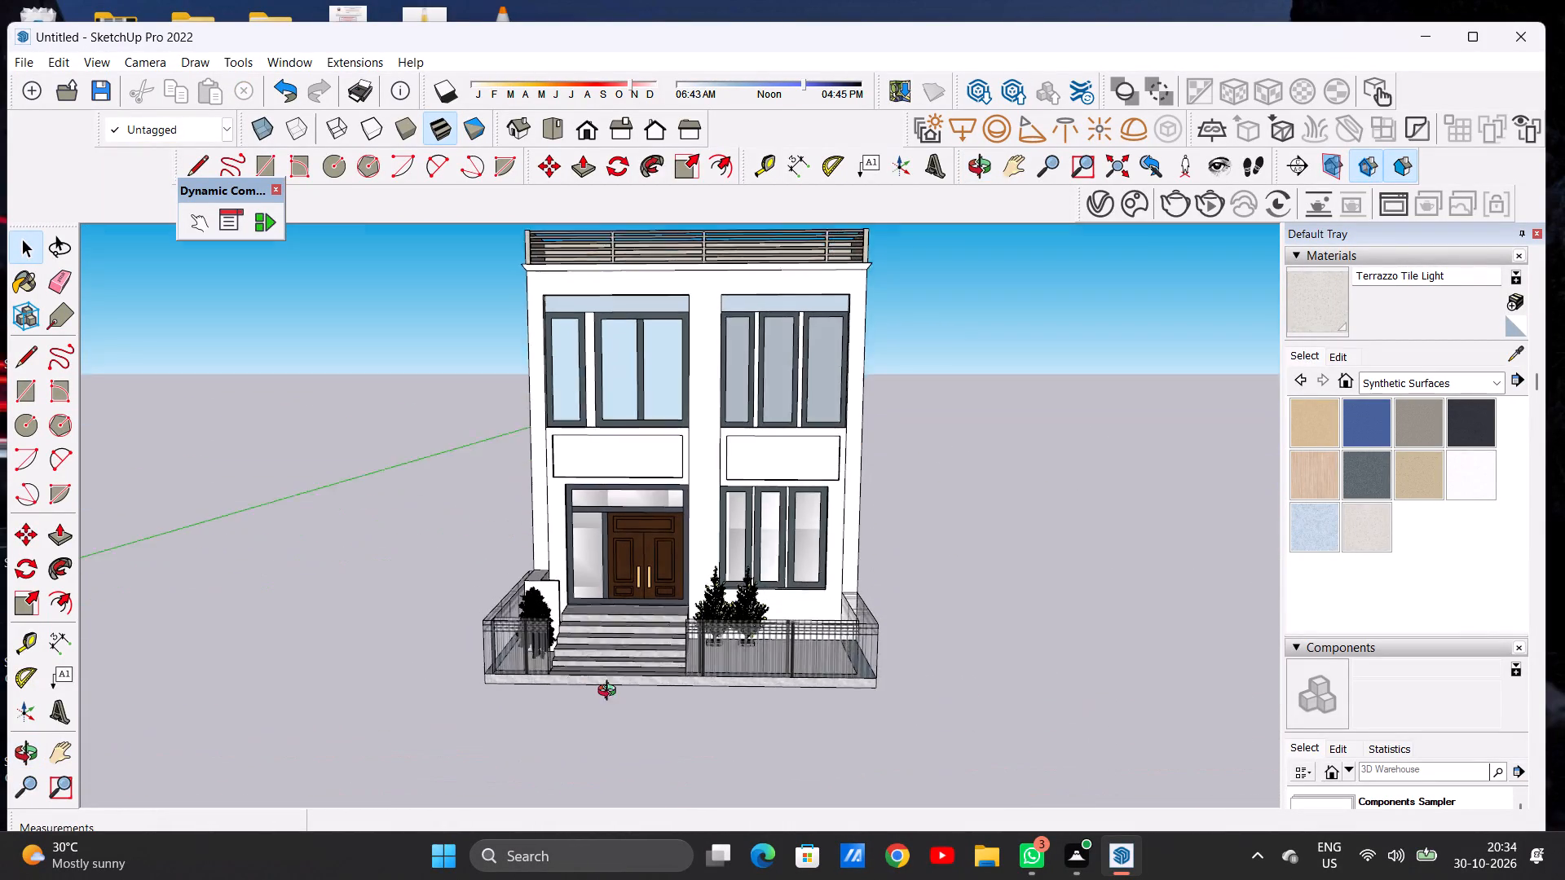
pyautogui.moveTo(611, 693); pyautogui.dragTo(594, 715, button='middle')
pyautogui.scroll(-4, 607, 653)
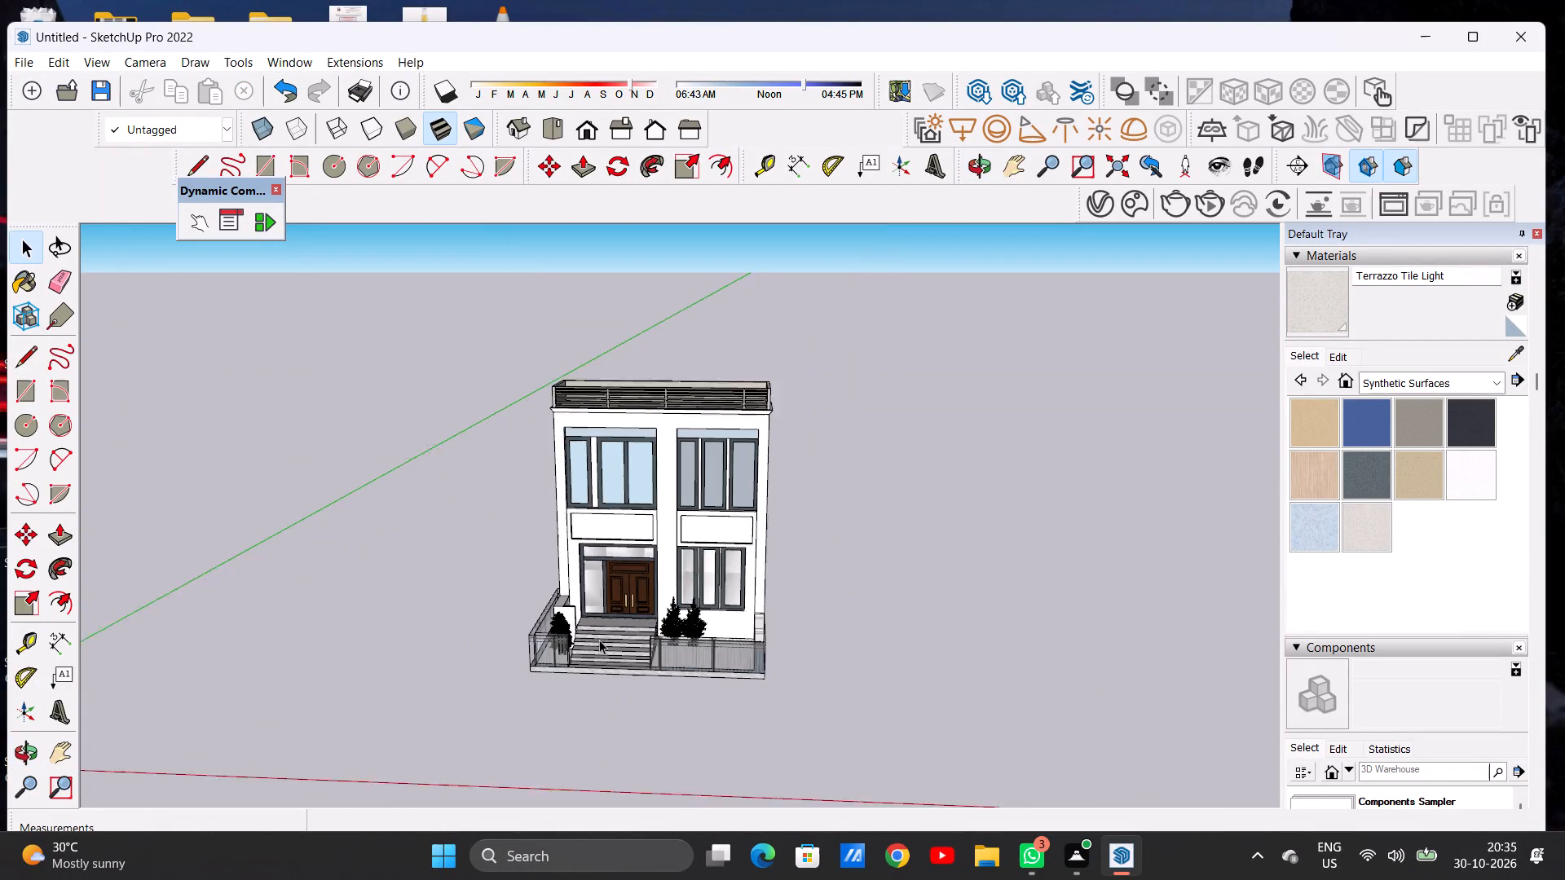
pyautogui.scroll(-2, 599, 640)
pyautogui.scroll(7, 599, 633)
pyautogui.scroll(-2, 590, 639)
pyautogui.scroll(6, 590, 639)
pyautogui.moveTo(510, 671); pyautogui.dragTo(599, 658, button='middle')
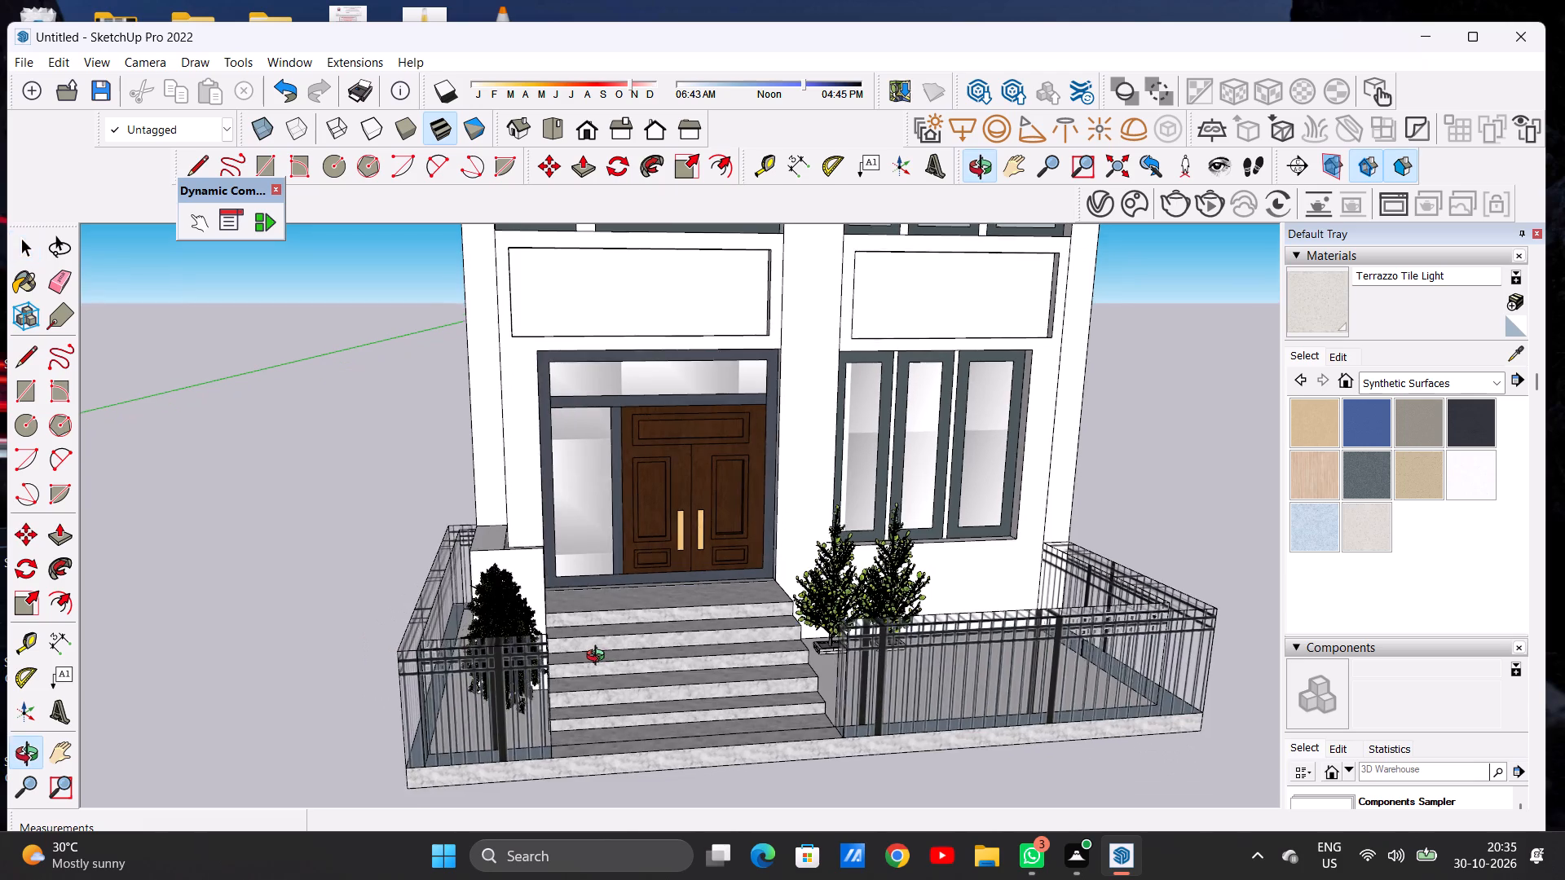
pyautogui.moveTo(599, 658); pyautogui.dragTo(577, 662, button='middle')
pyautogui.scroll(-7, 510, 624)
pyautogui.moveTo(703, 623); pyautogui.dragTo(698, 634, button='middle')
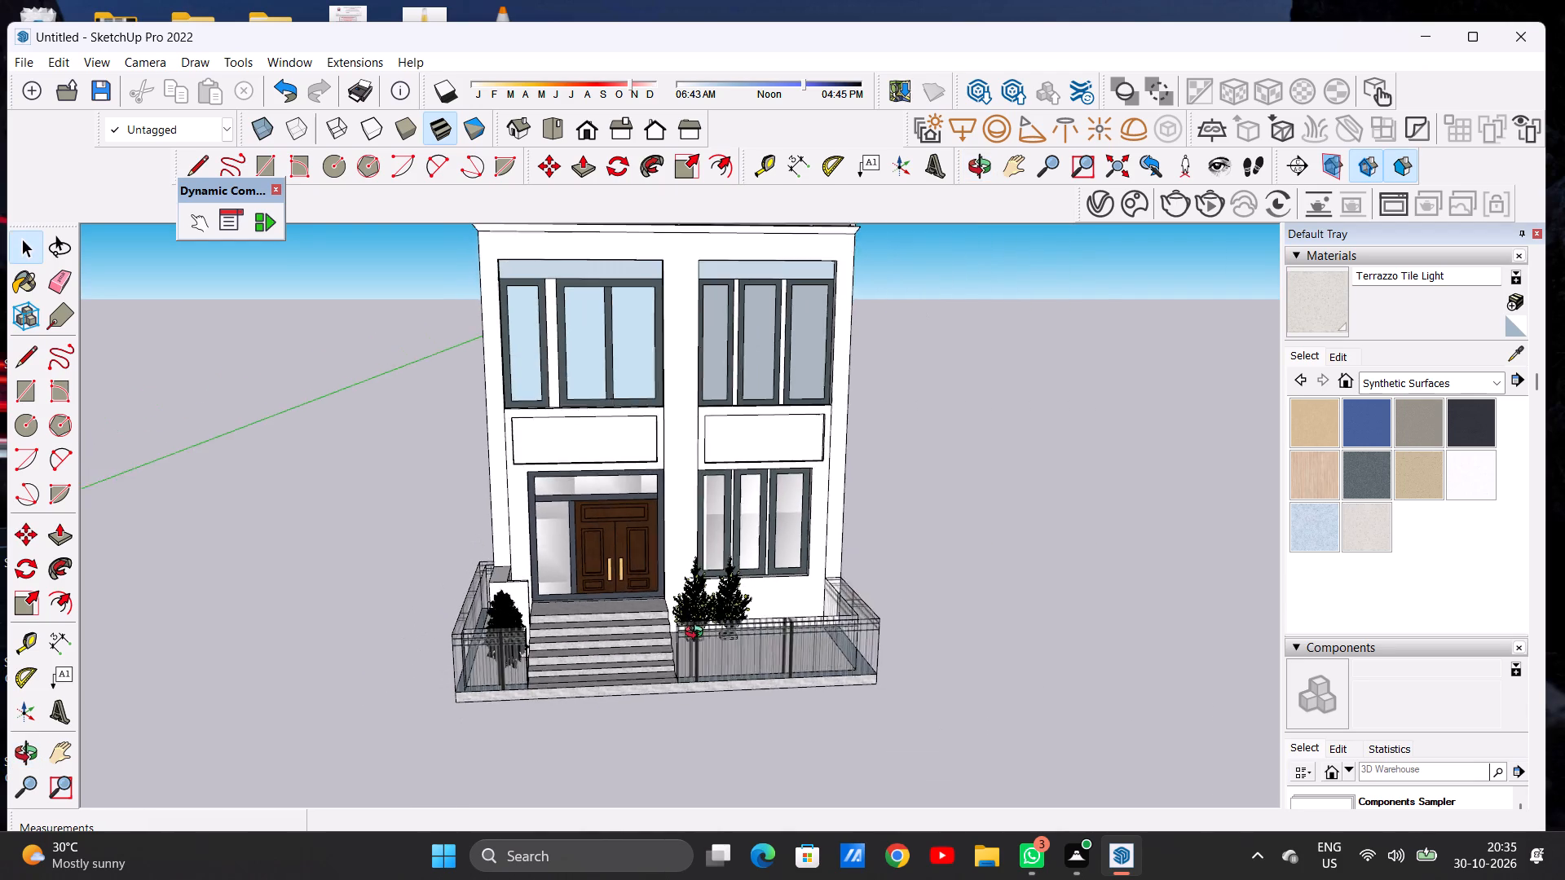
pyautogui.moveTo(698, 634); pyautogui.dragTo(647, 732, button='middle')
pyautogui.moveTo(679, 634); pyautogui.dragTo(684, 722, button='middle')
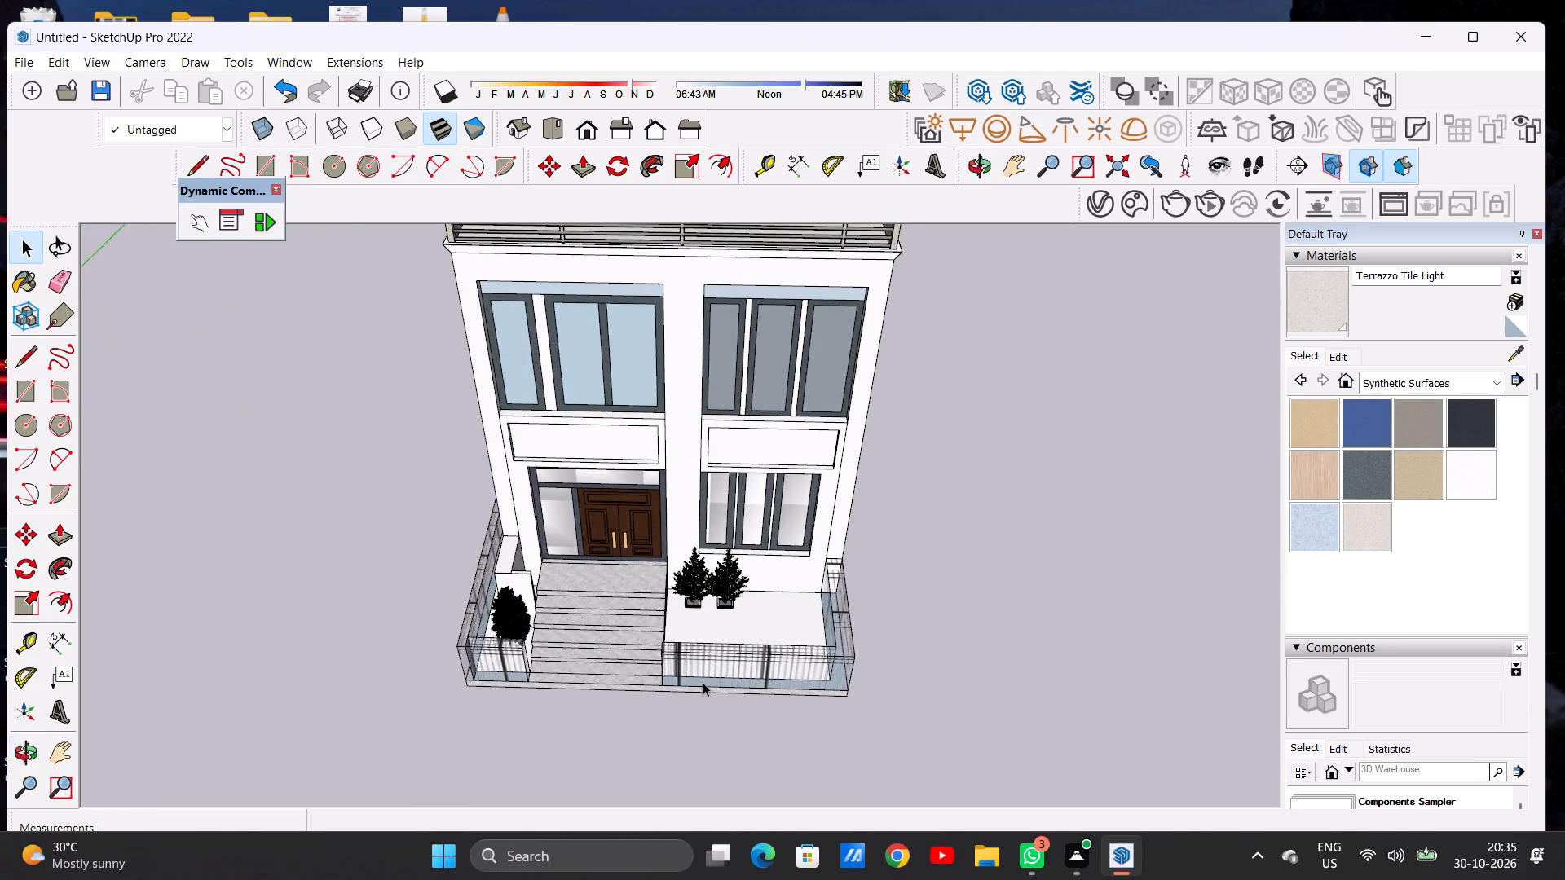
pyautogui.scroll(11, 747, 611)
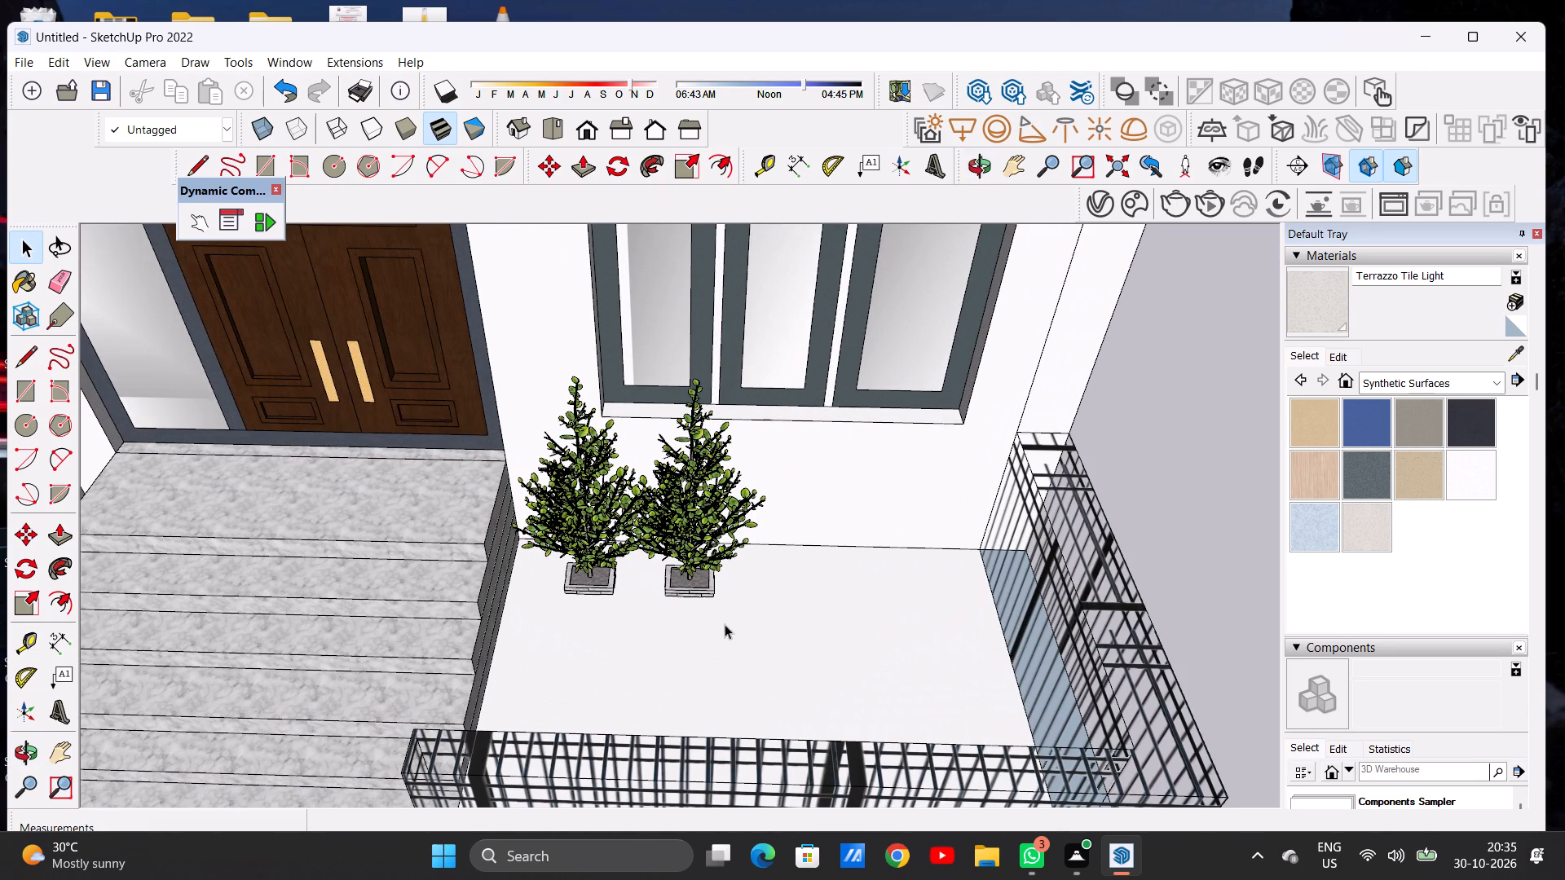
pyautogui.scroll(-7, 725, 625)
pyautogui.moveTo(731, 659); pyautogui.dragTo(730, 531, button='middle')
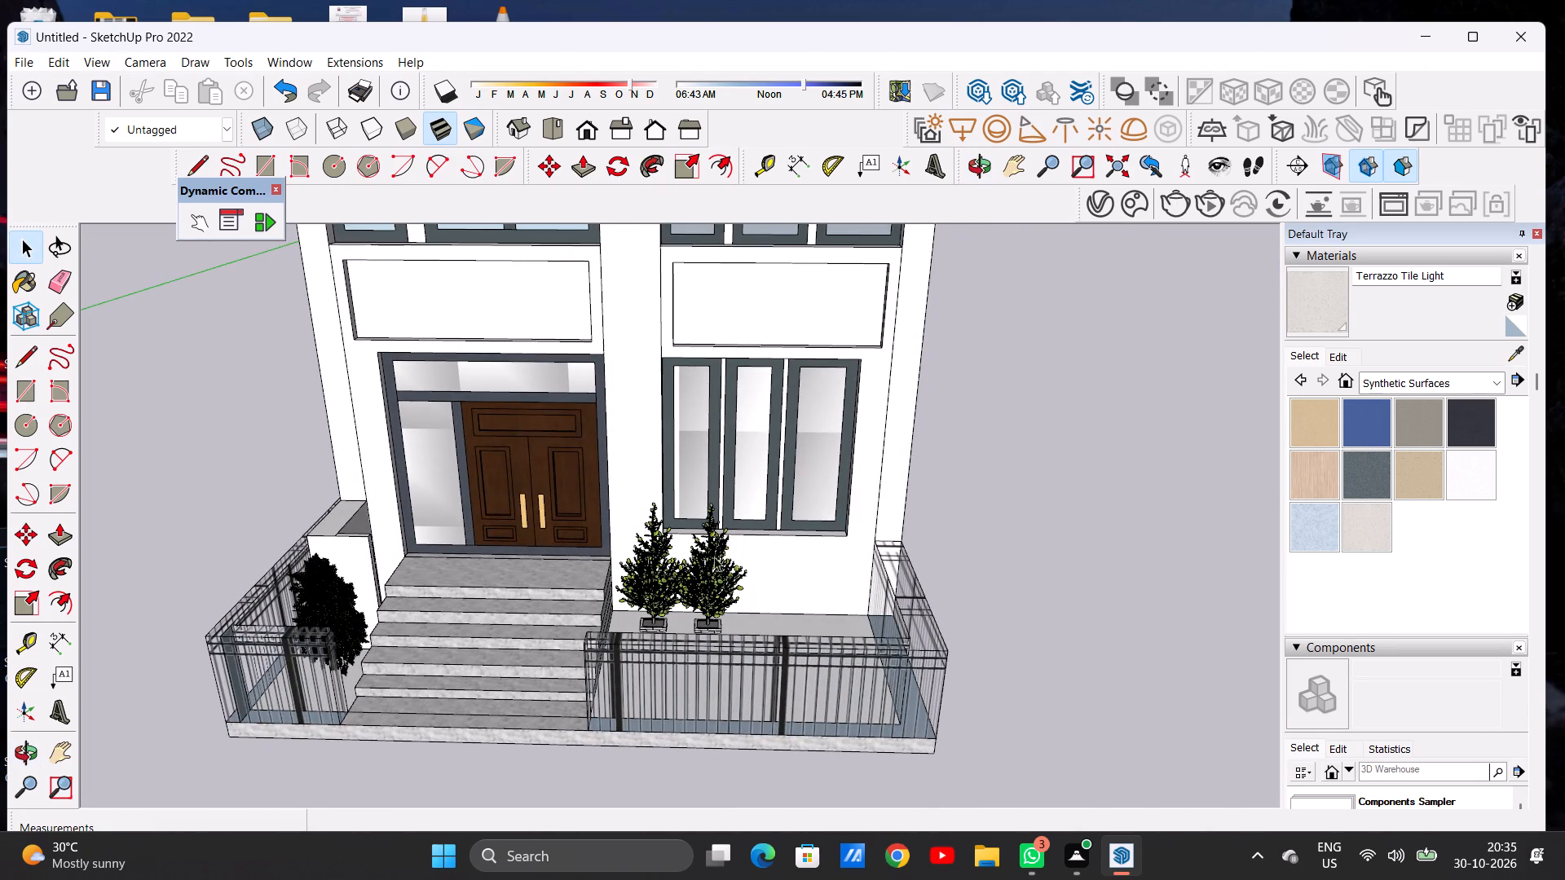
pyautogui.scroll(-12, 612, 630)
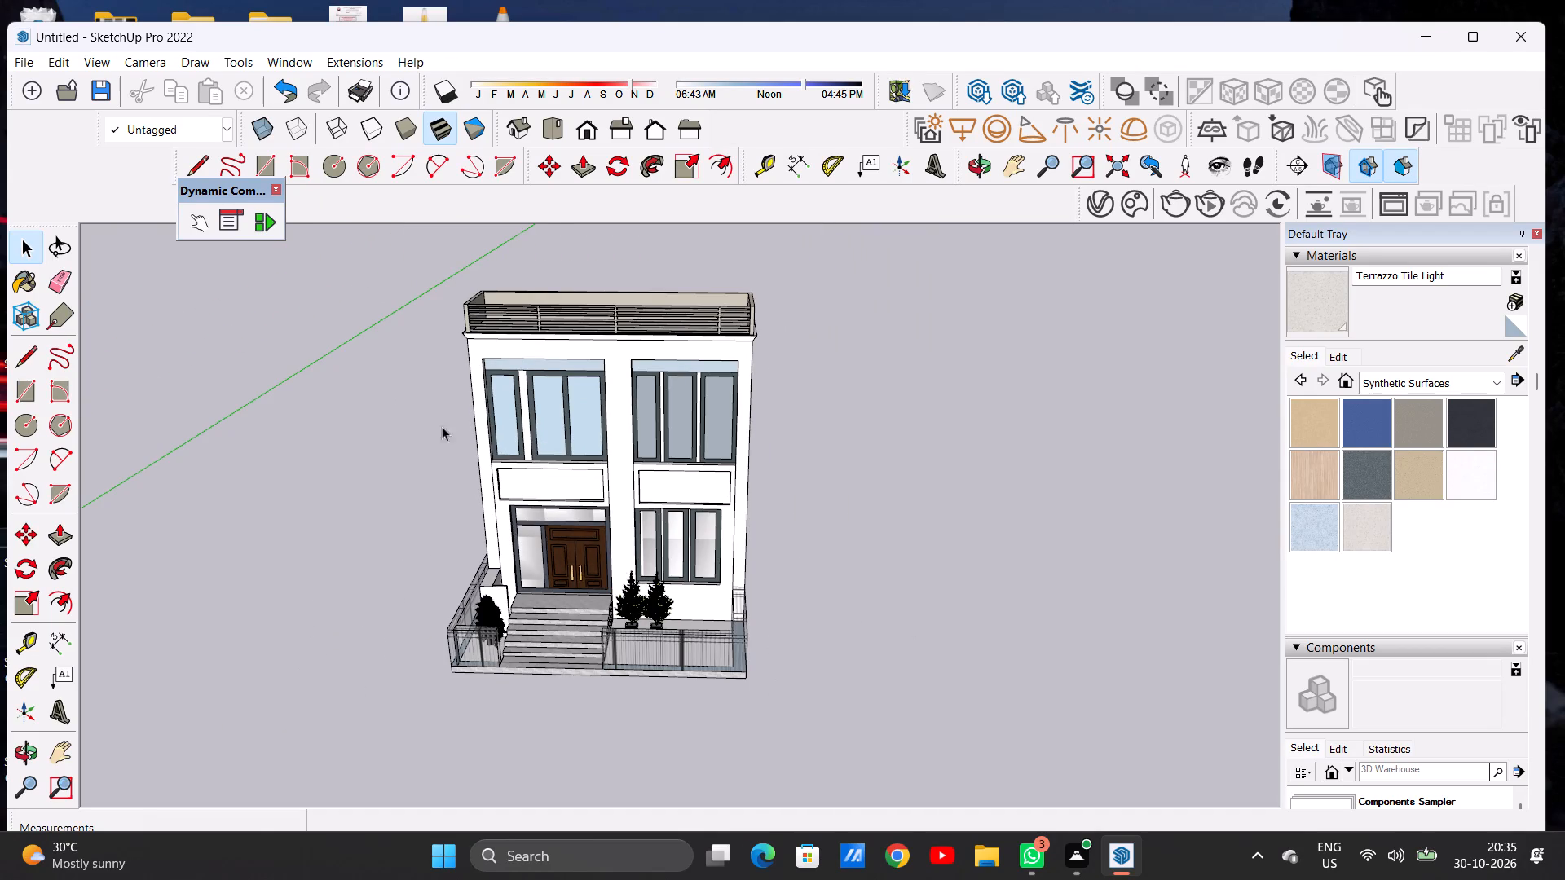
# Import the downloaded potted plant model from the Downloads folder as a component.
pyautogui.click(33, 55)
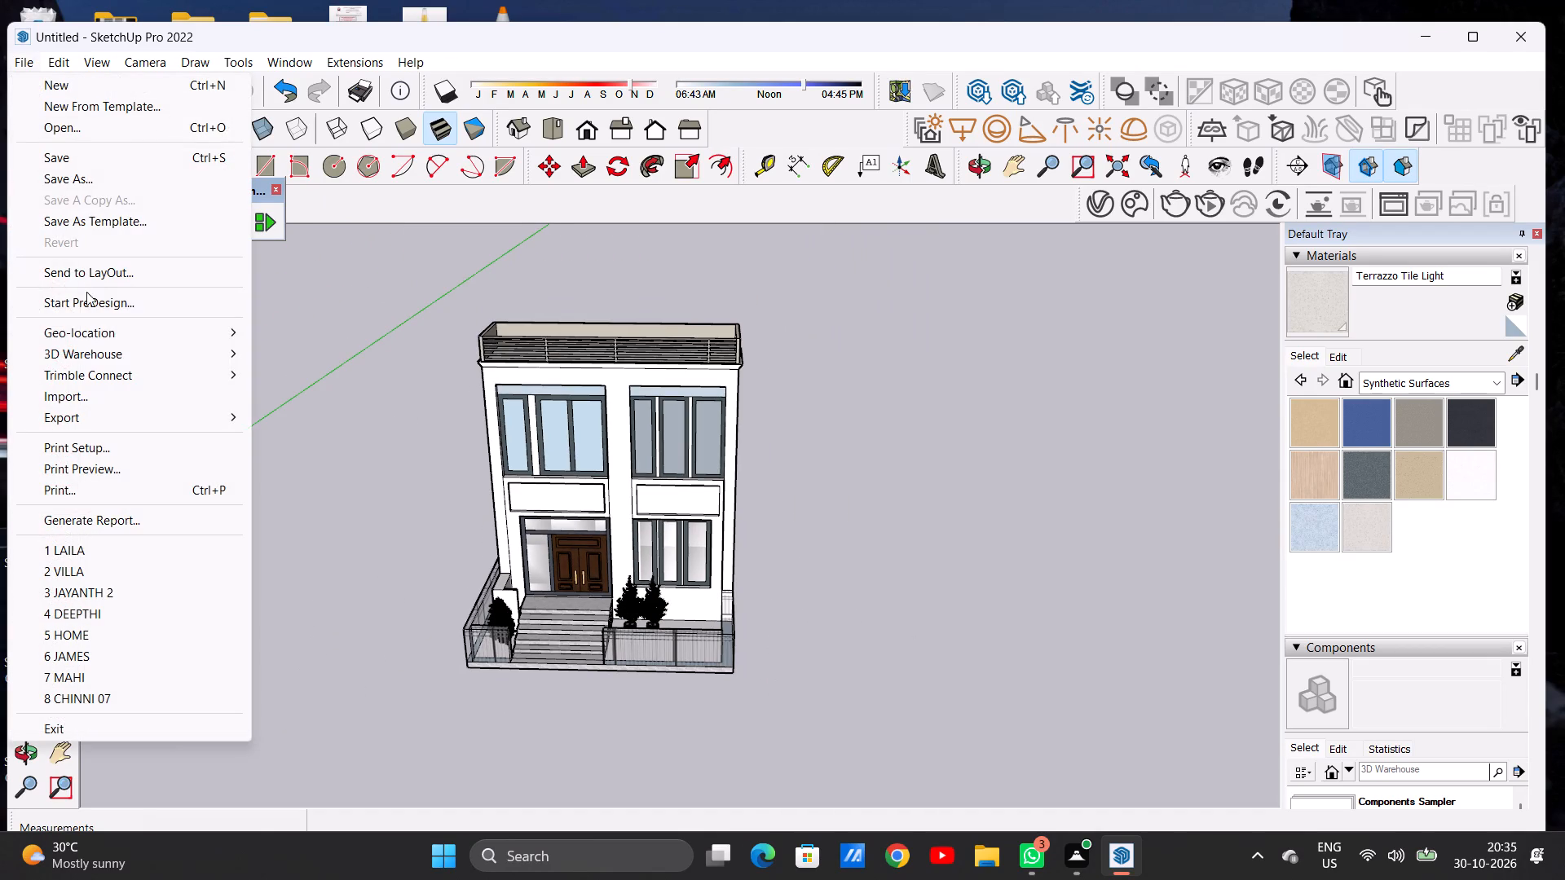
pyautogui.click(107, 396)
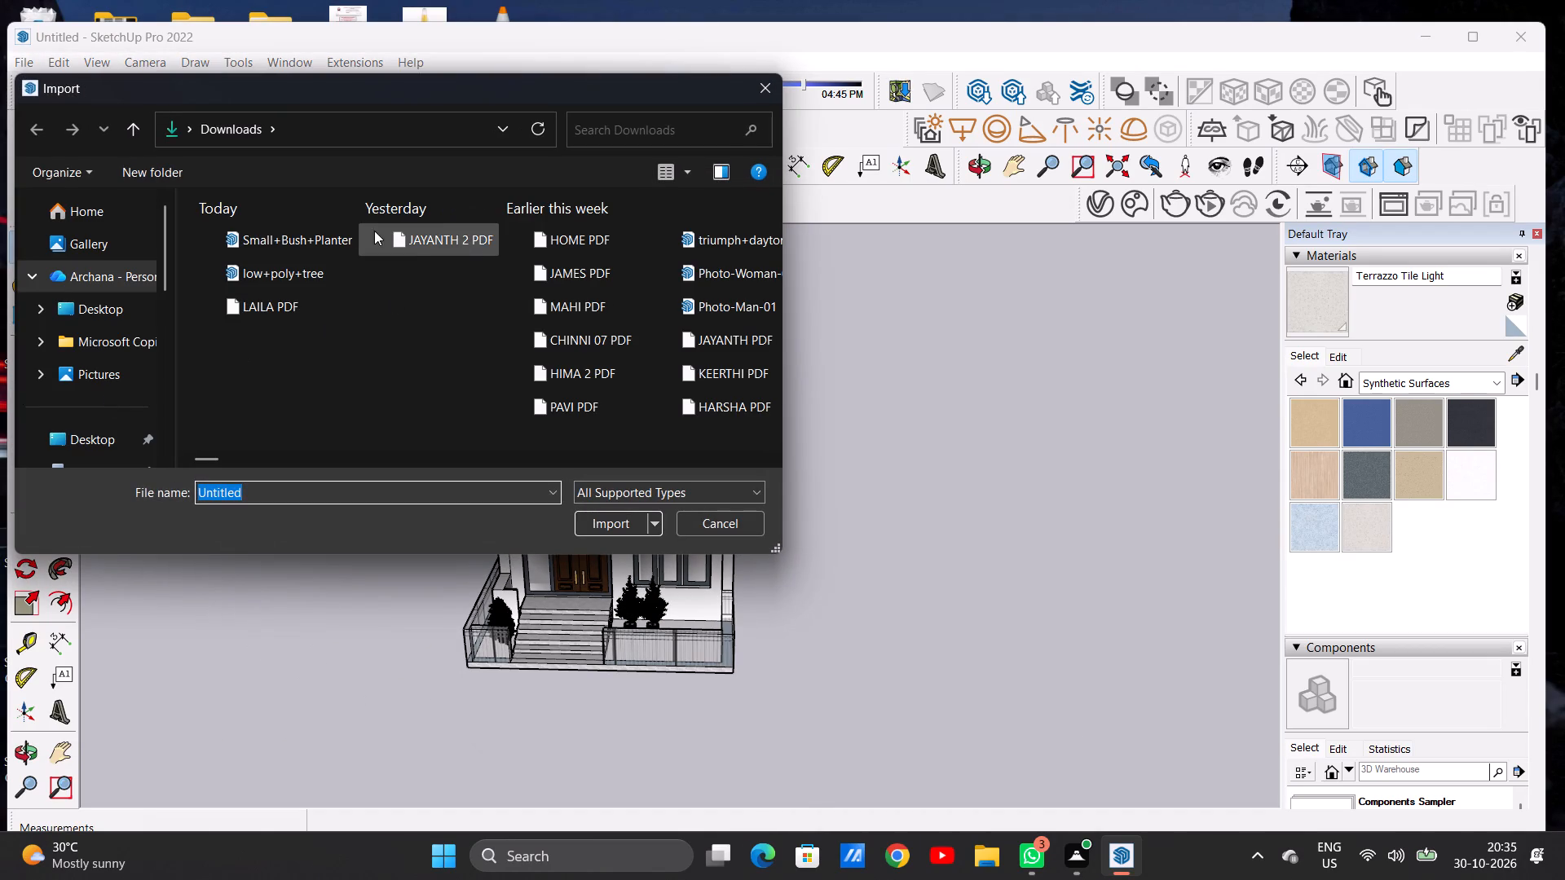
pyautogui.click(776, 456)
pyautogui.click(776, 456)
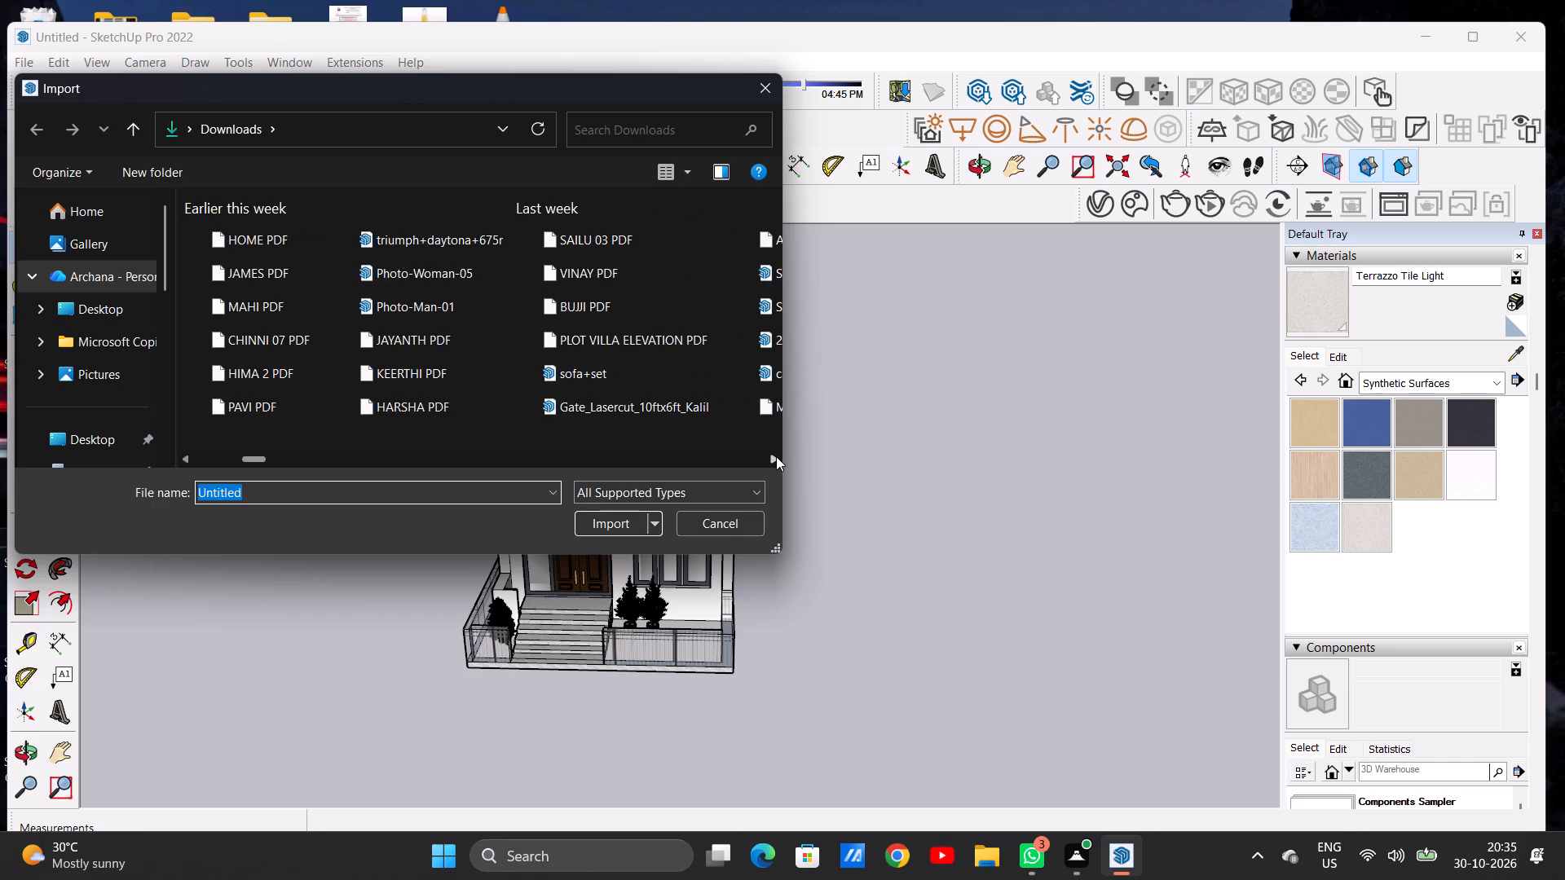
pyautogui.click(776, 456)
pyautogui.click(776, 456)
pyautogui.click(776, 456)
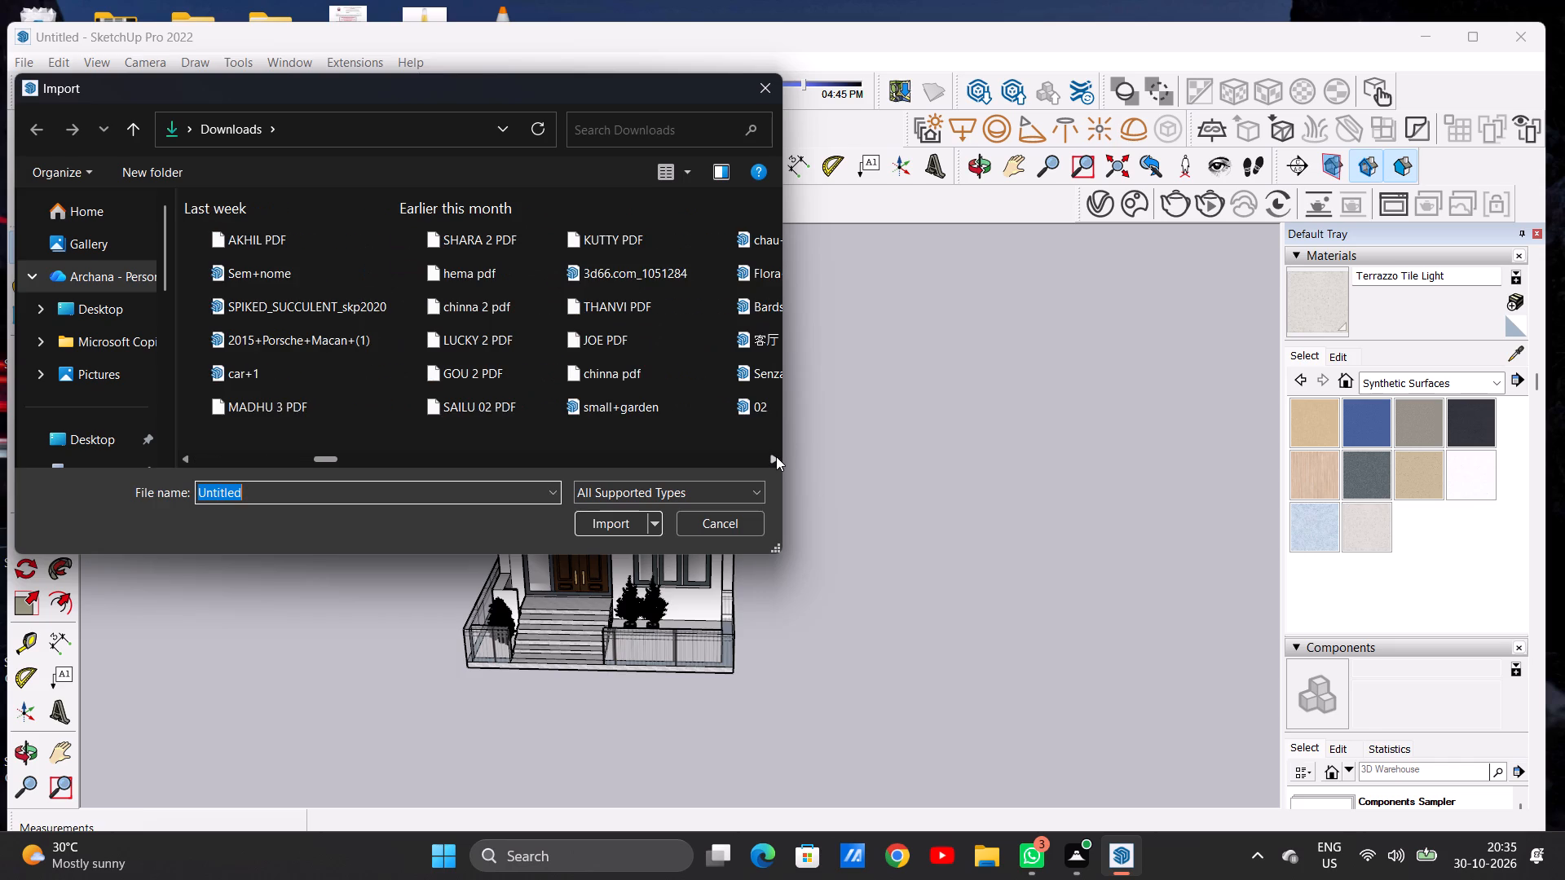
pyautogui.click(776, 456)
pyautogui.doubleClick(597, 247)
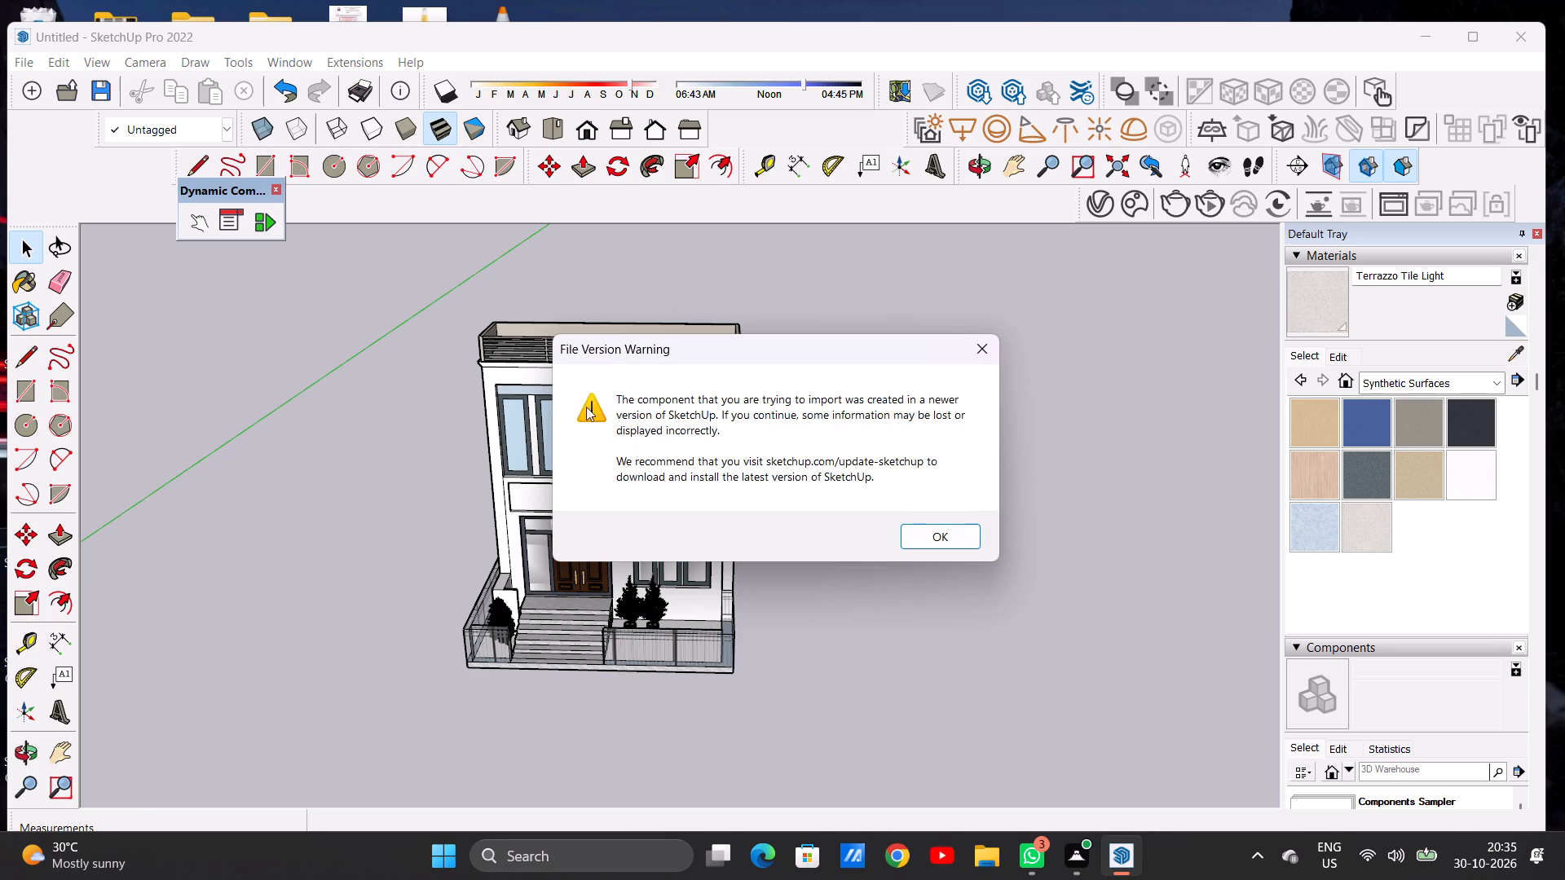
pyautogui.click(939, 535)
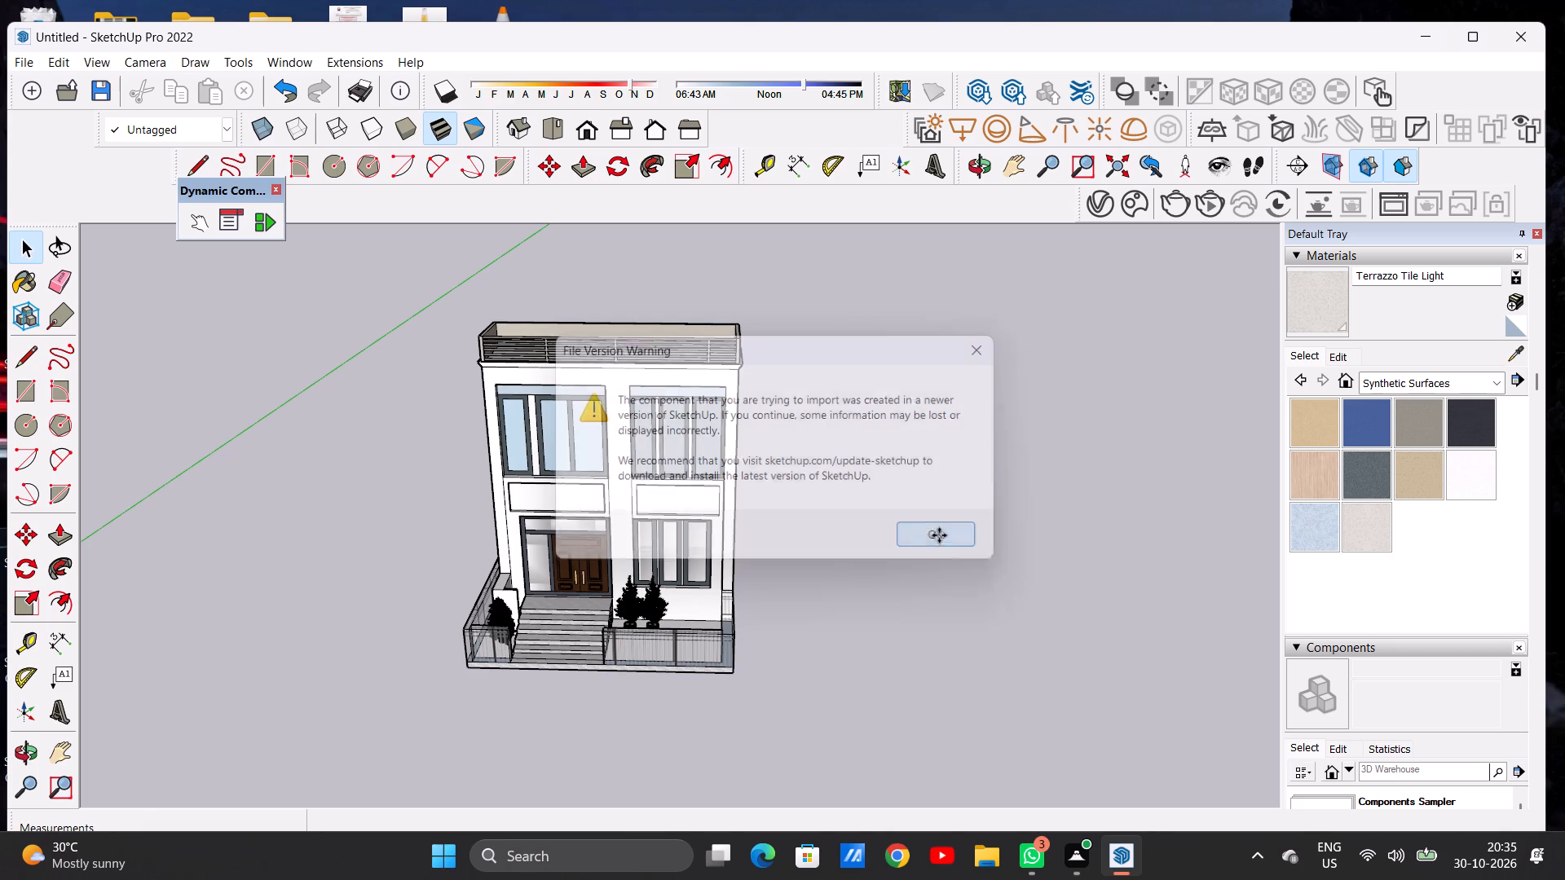
# Place the imported potted plant on the terrace floor beside the two shrubs under the ground-floor window.
pyautogui.scroll(5, 689, 636)
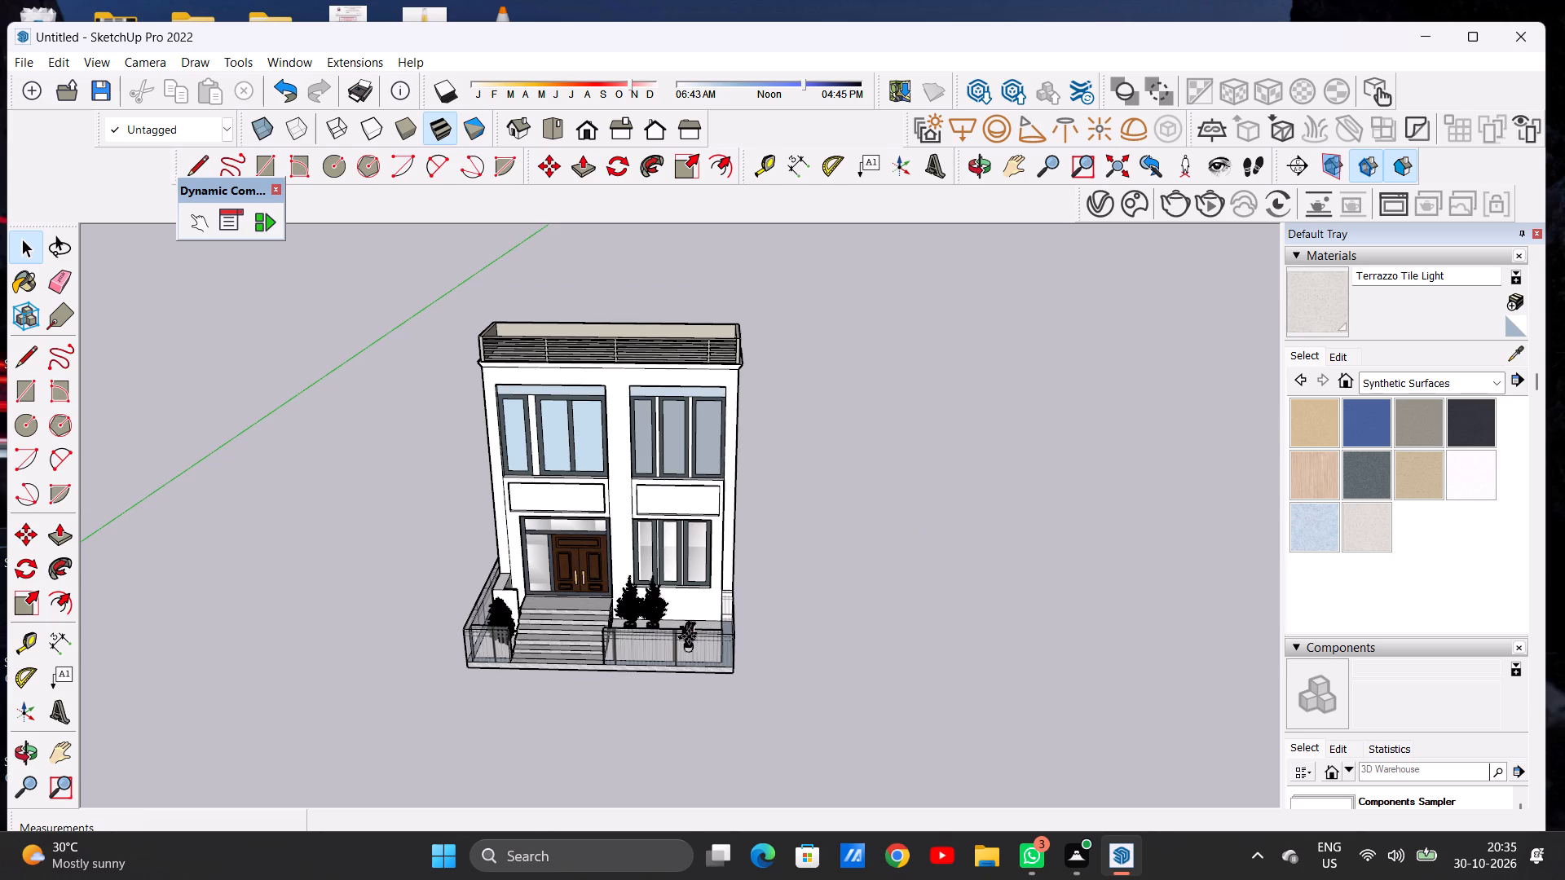
pyautogui.scroll(19, 689, 636)
pyautogui.scroll(6, 637, 604)
pyautogui.moveTo(661, 596); pyautogui.dragTo(667, 600, button='middle')
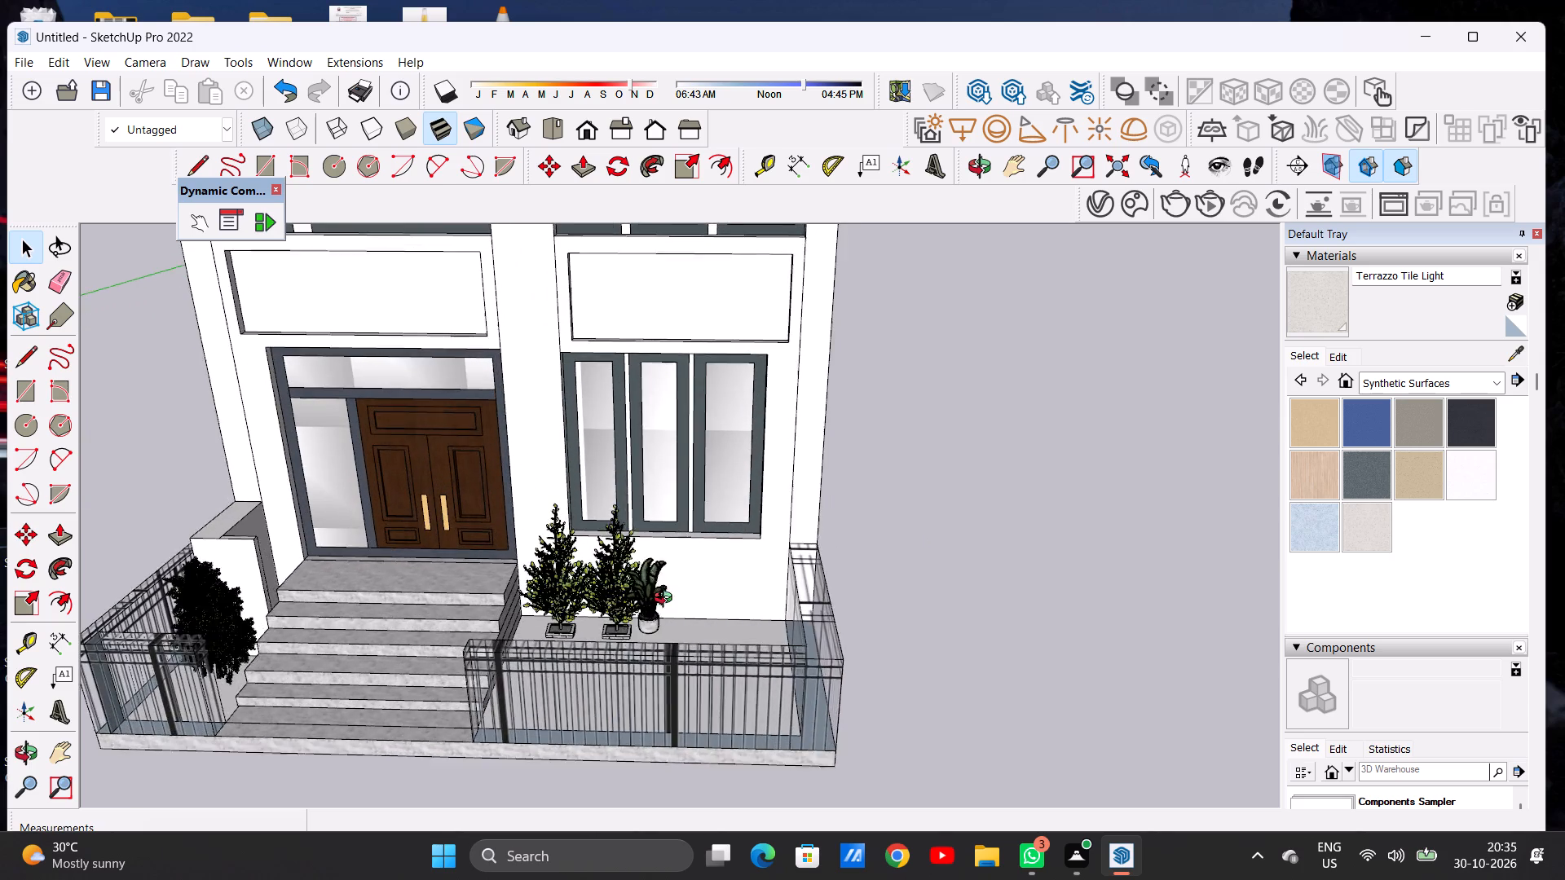
pyautogui.moveTo(667, 600); pyautogui.dragTo(685, 674, button='middle')
pyautogui.scroll(14, 680, 626)
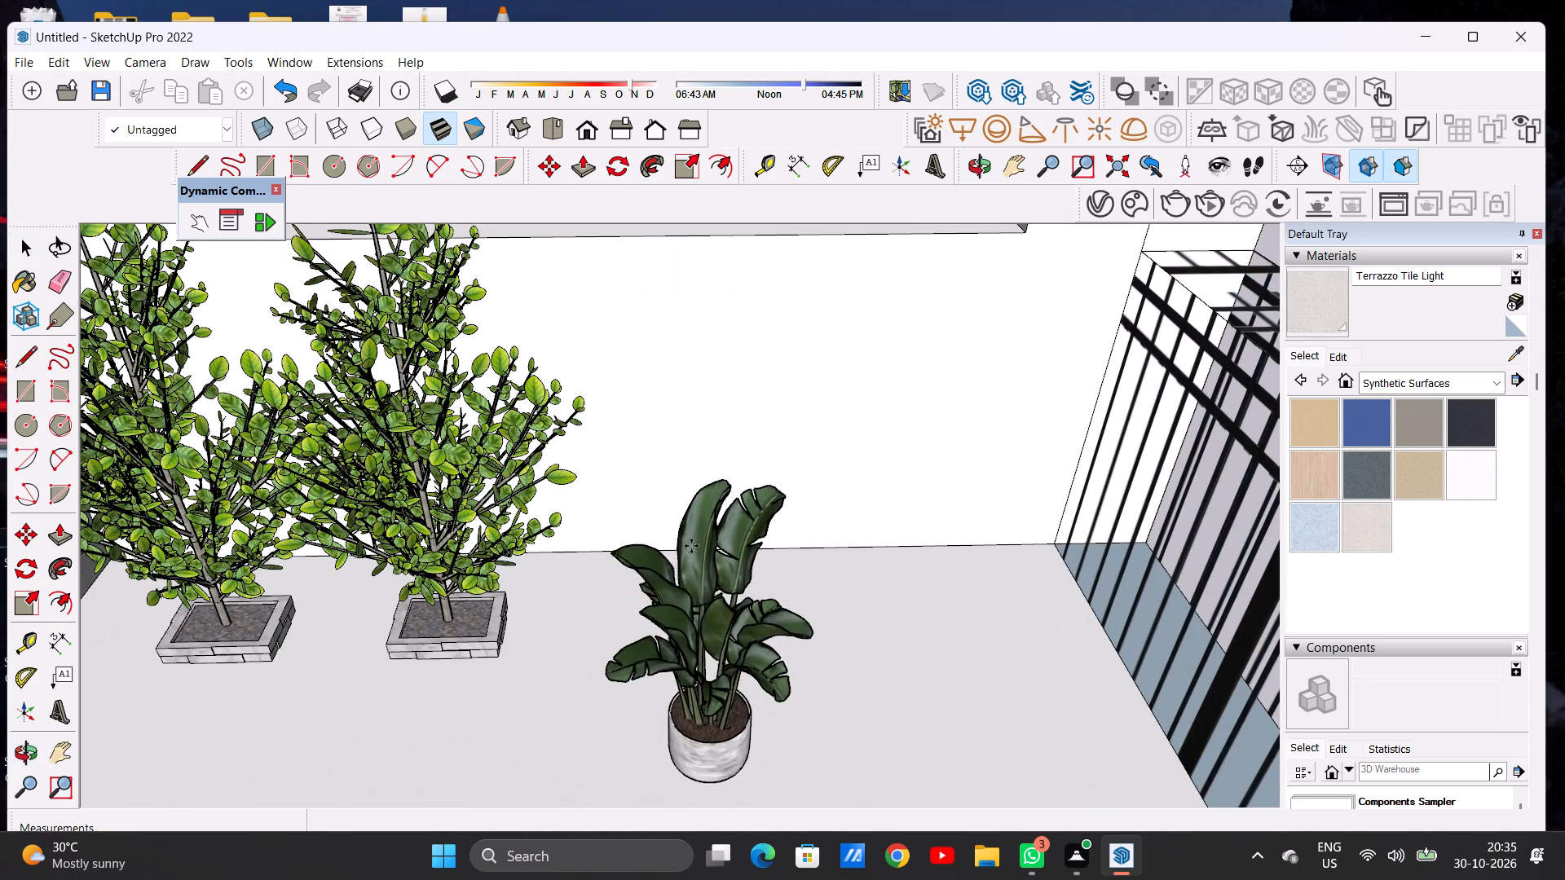
pyautogui.click(676, 557)
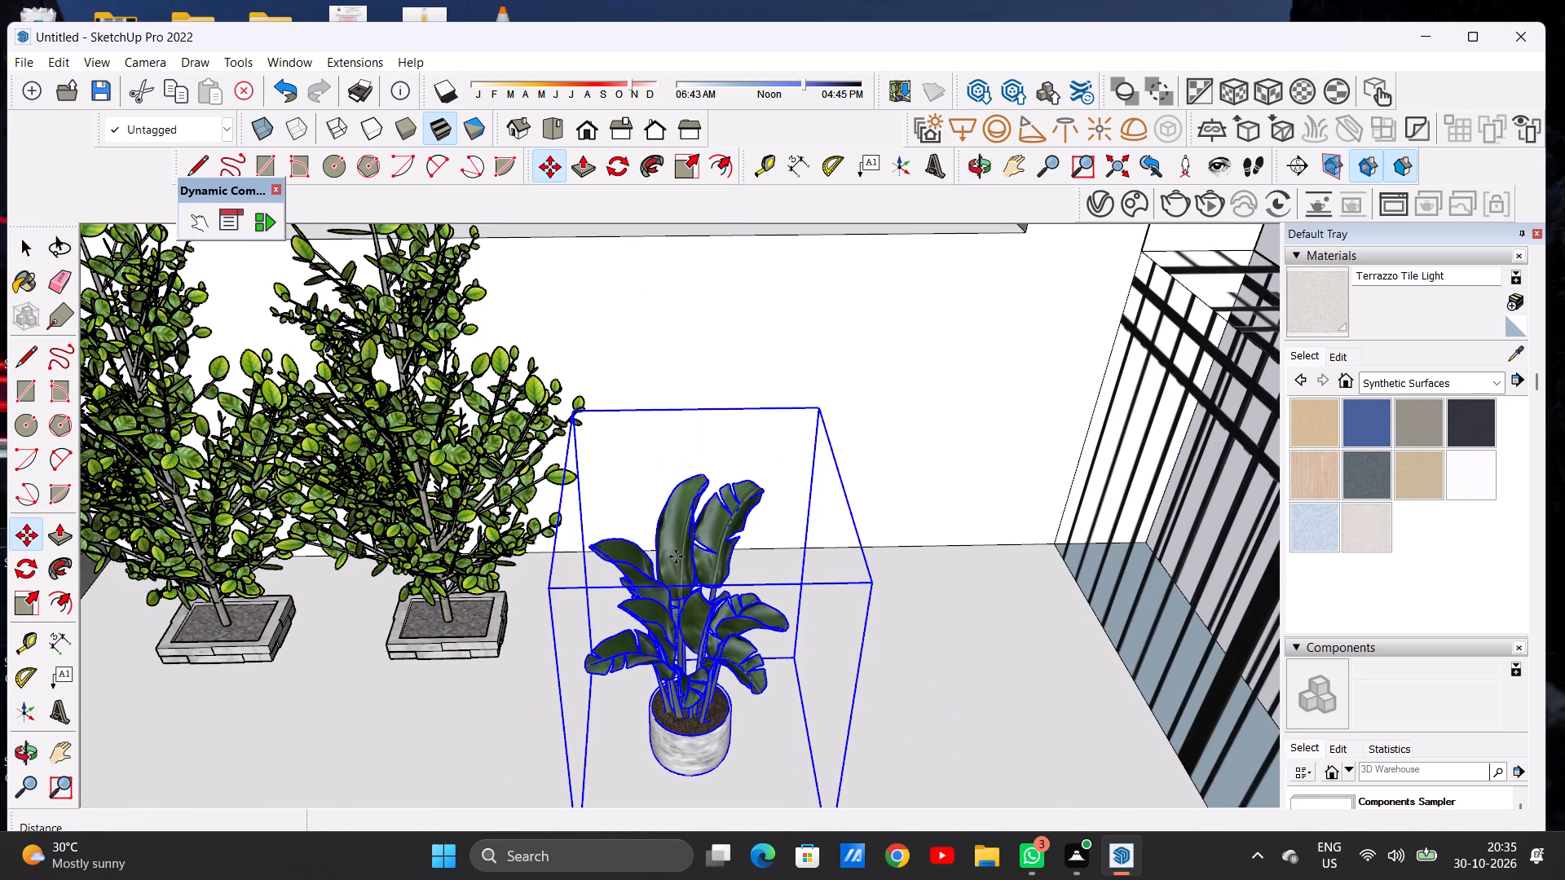
pyautogui.press('space')
# Move the potted plant about 4' 2" back towards the house wall, in line with the shrubs, and deselect it.
pyautogui.scroll(-12, 660, 557)
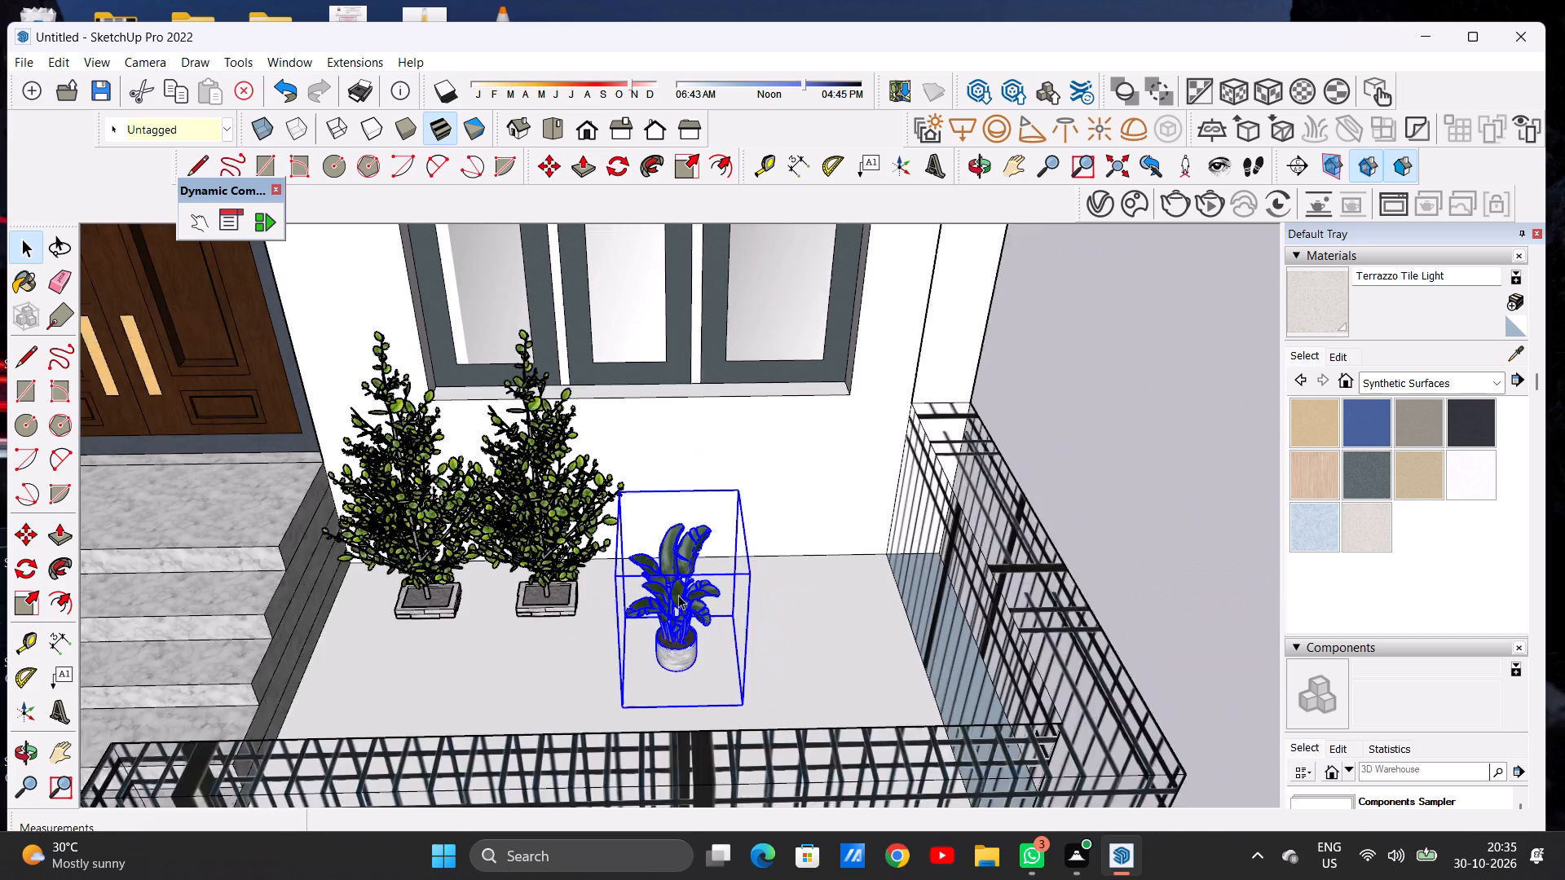
pyautogui.scroll(-1, 678, 595)
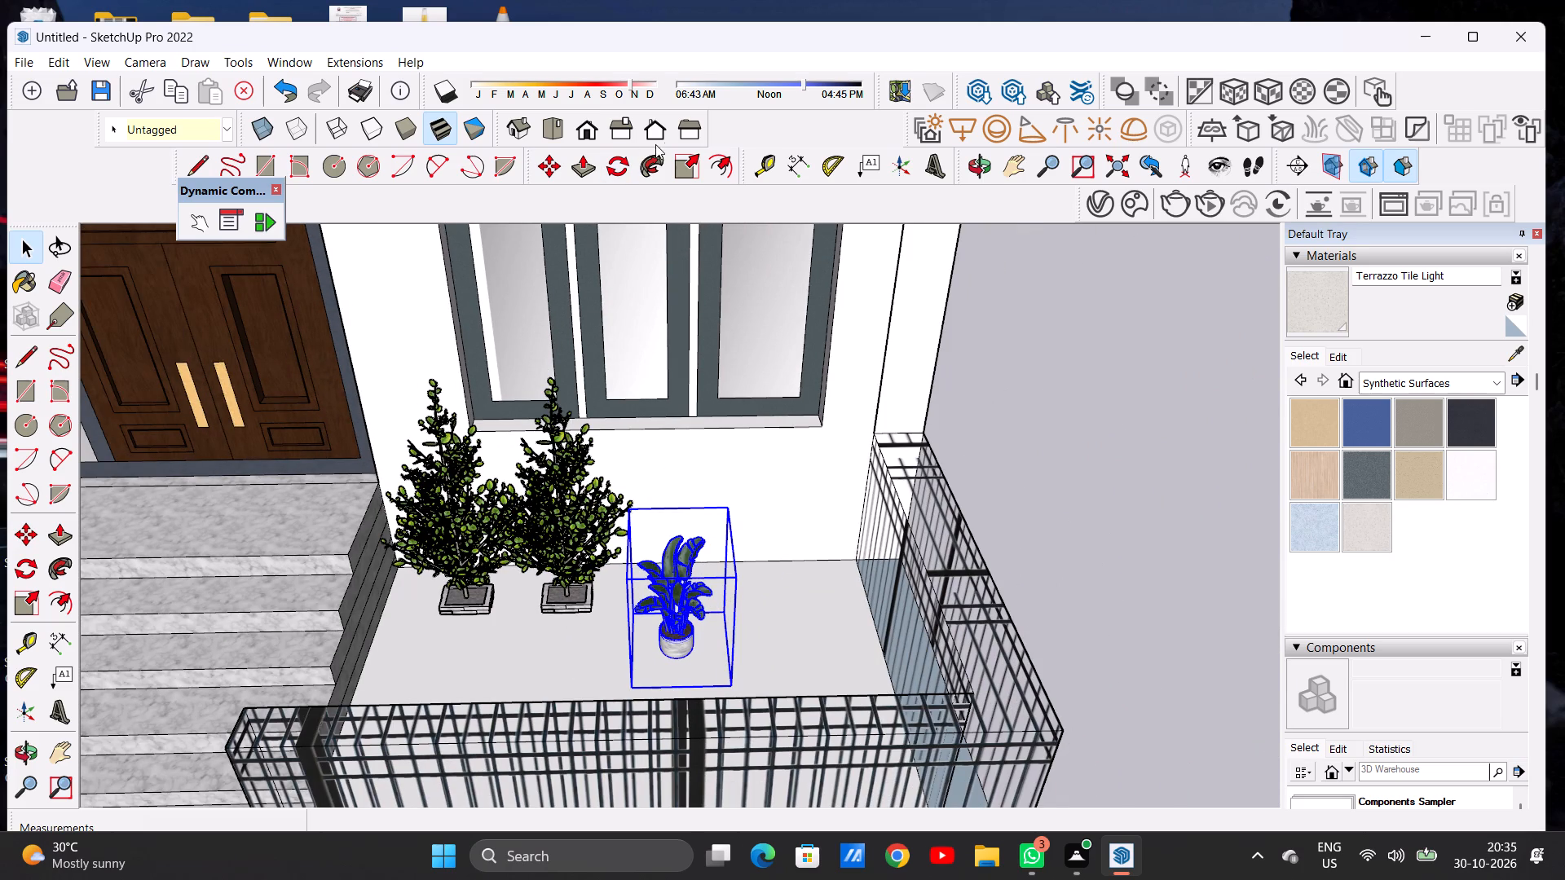
pyautogui.click(682, 173)
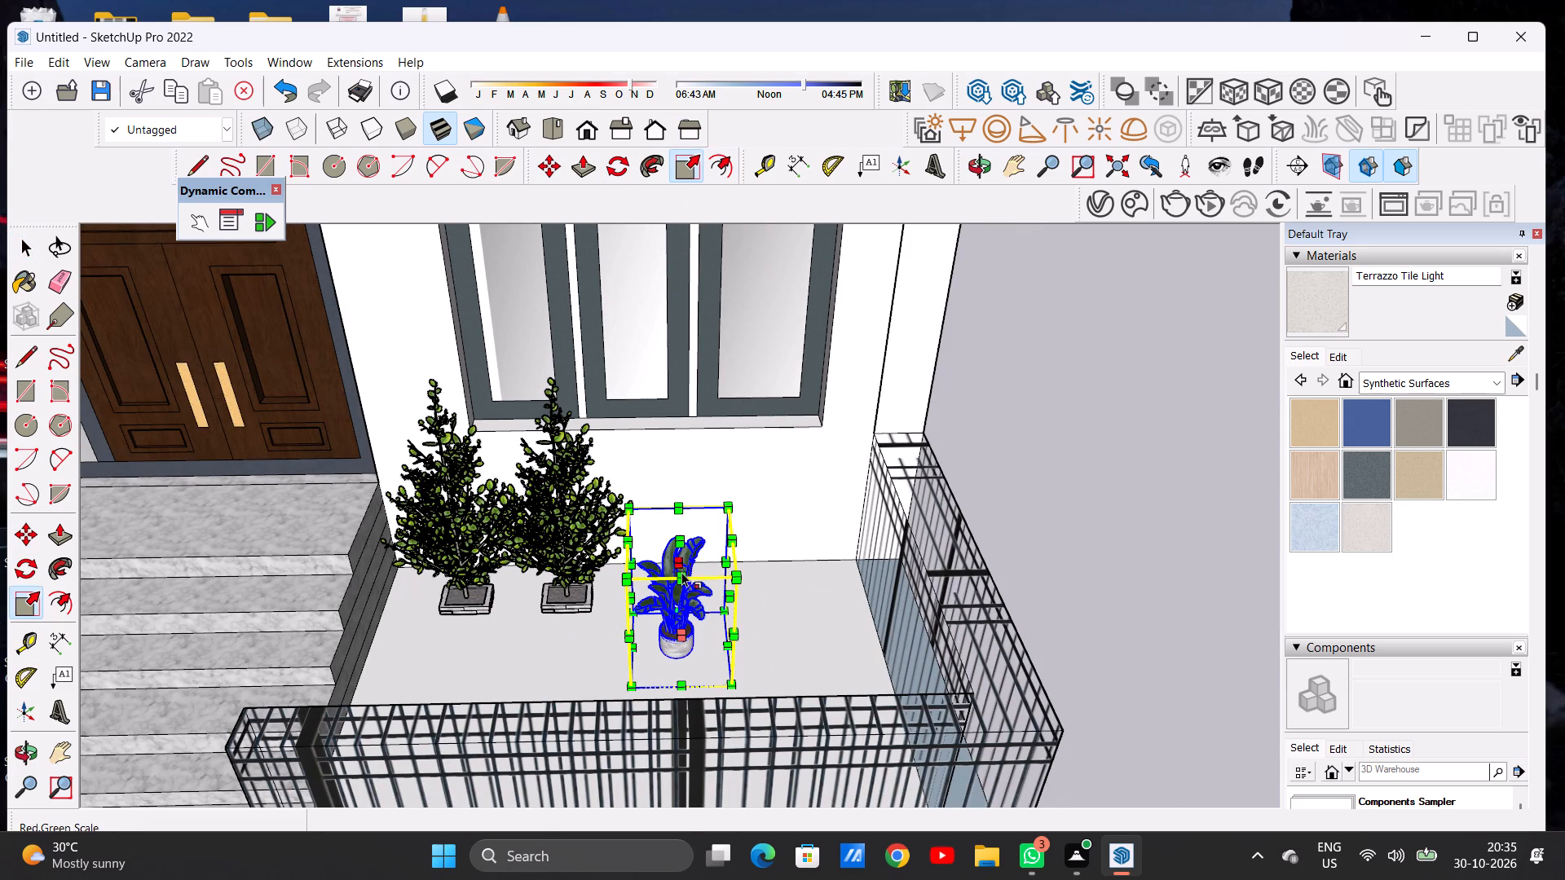
pyautogui.press('space')
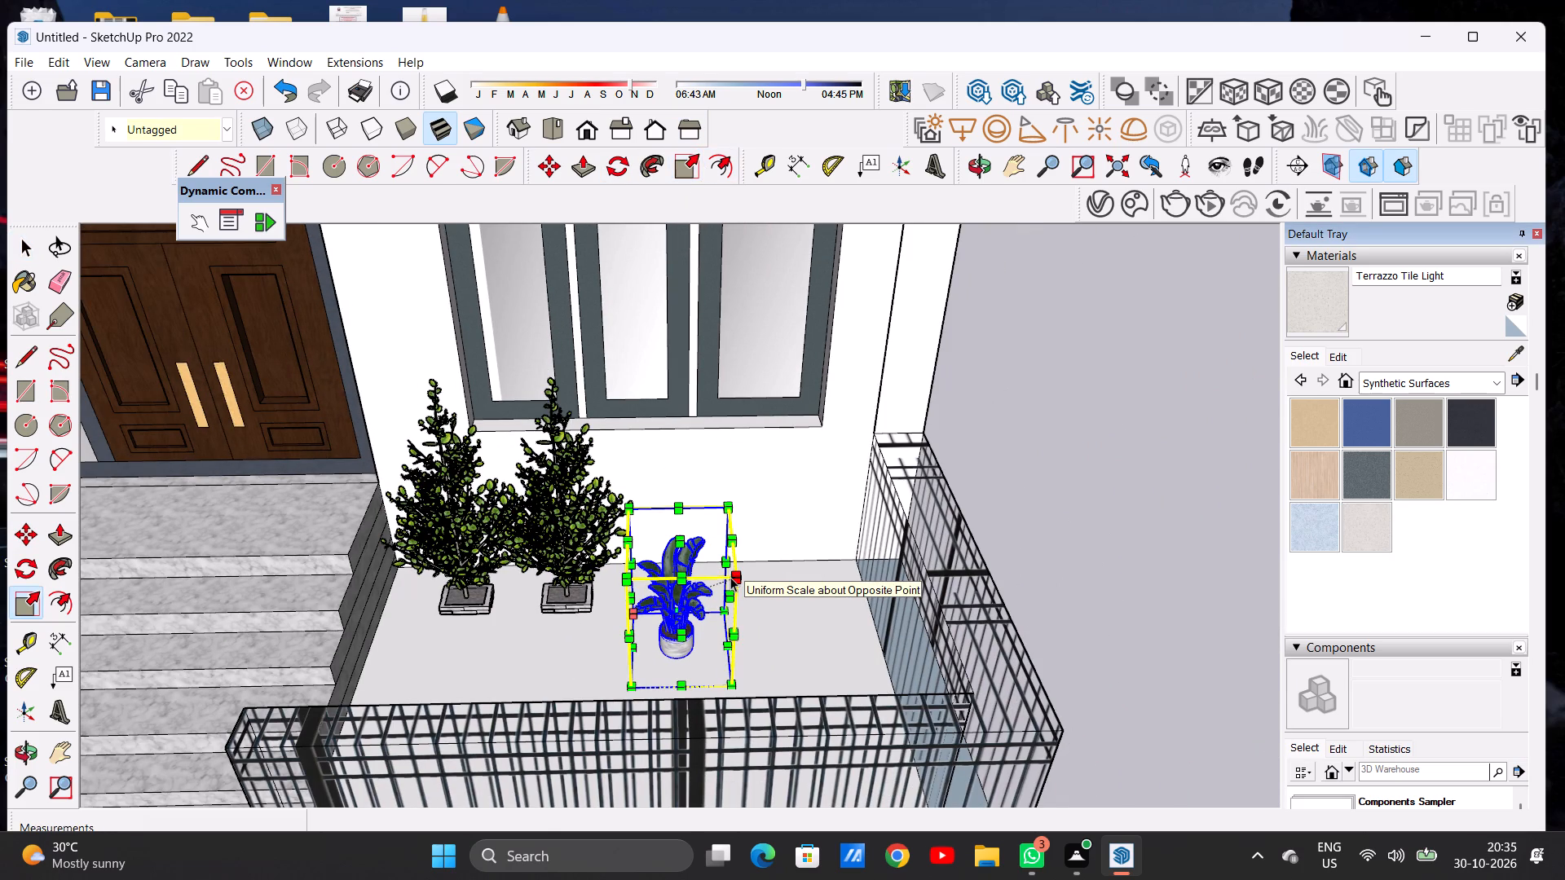
pyautogui.press('m')
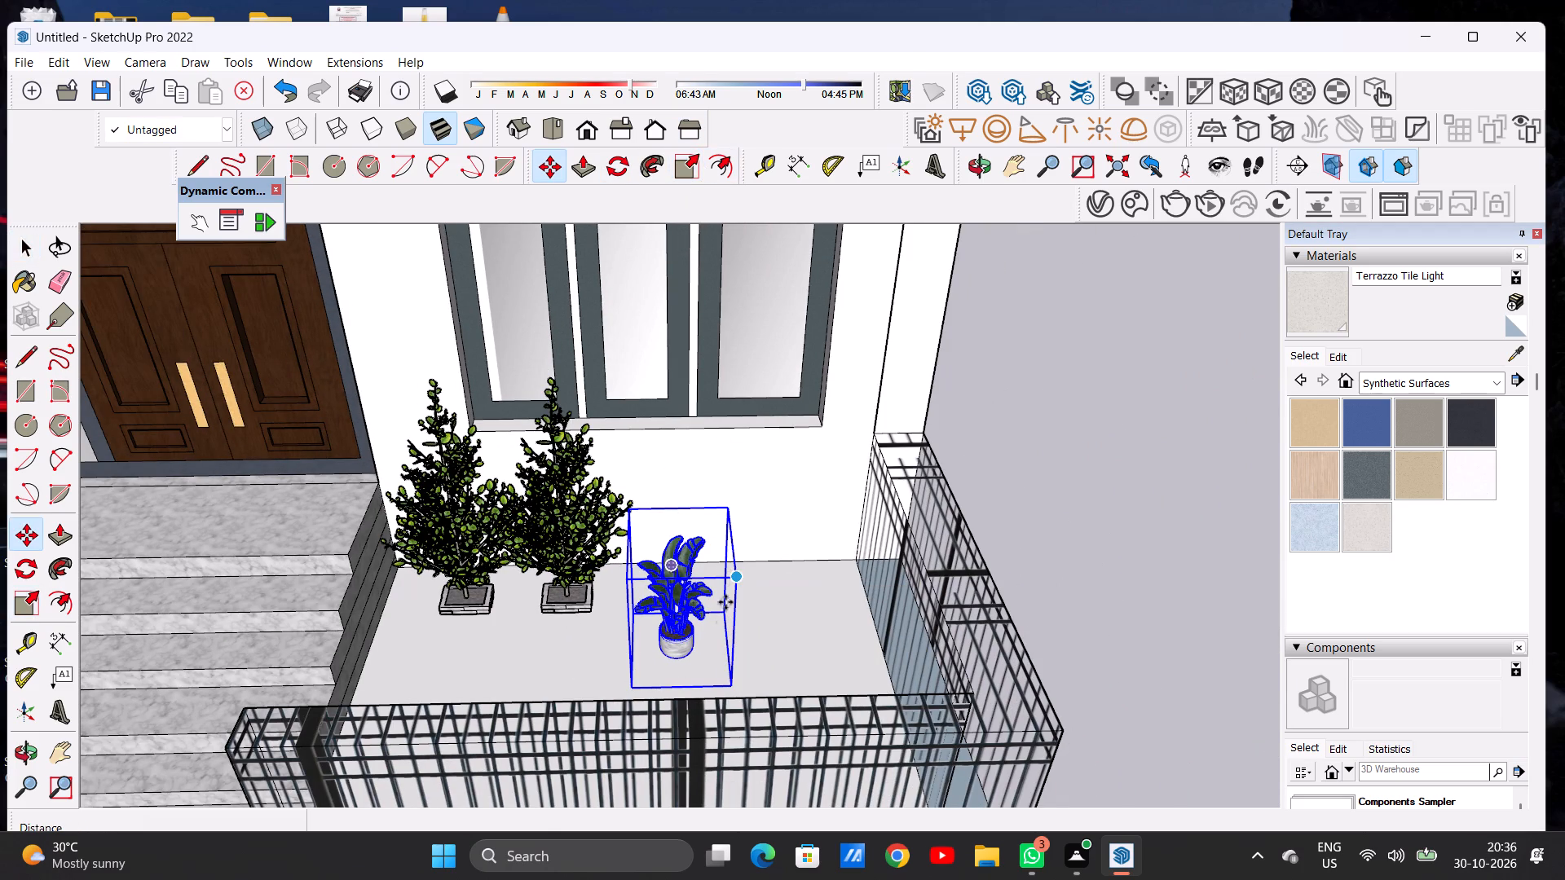
pyautogui.click(725, 617)
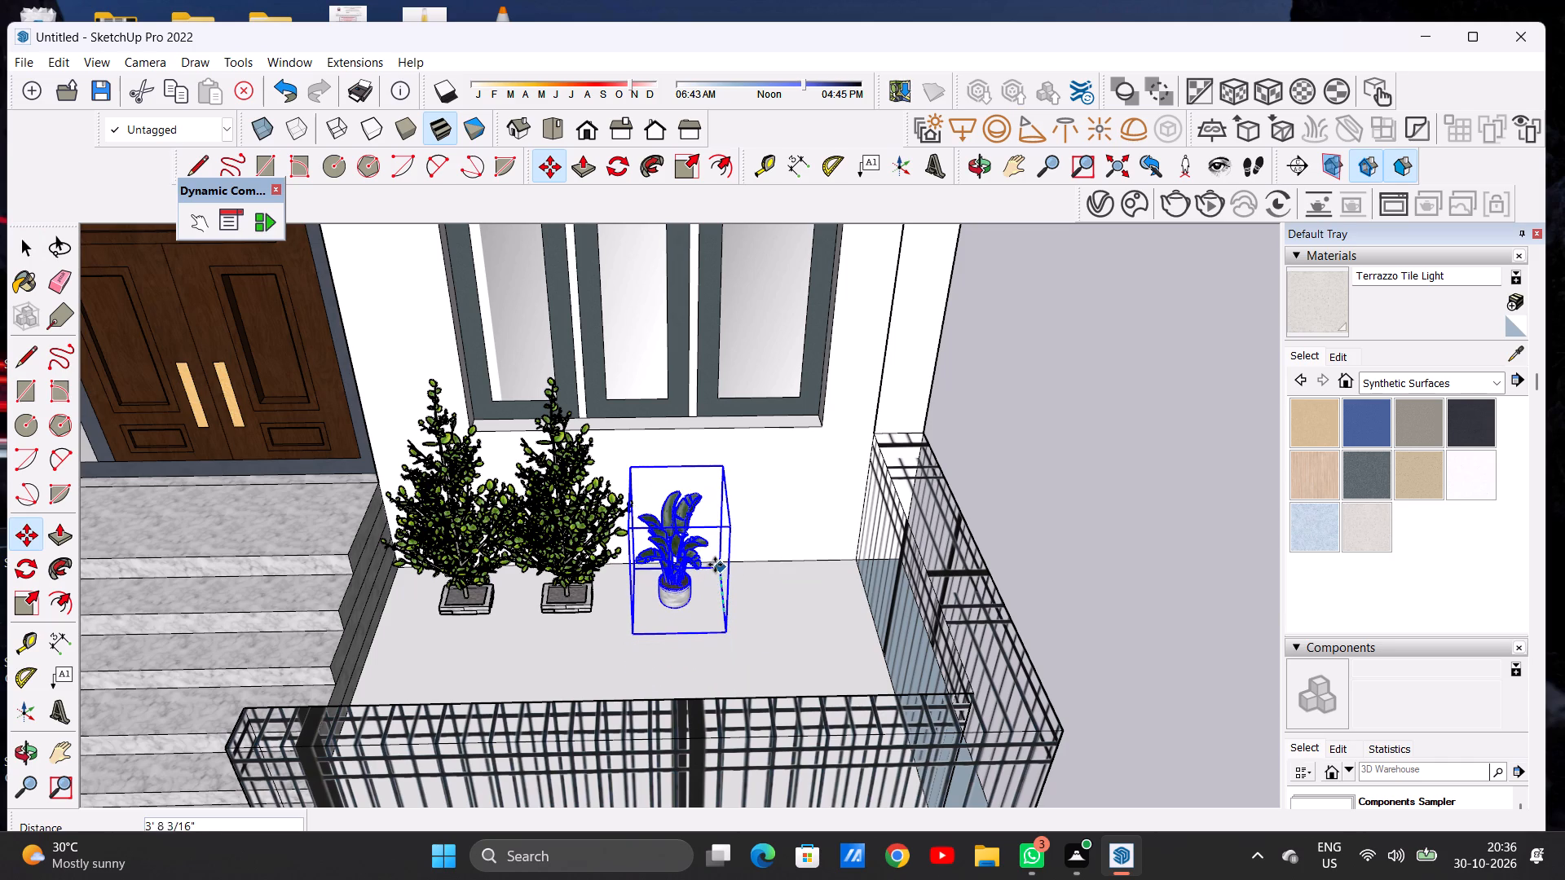
pyautogui.click(715, 560)
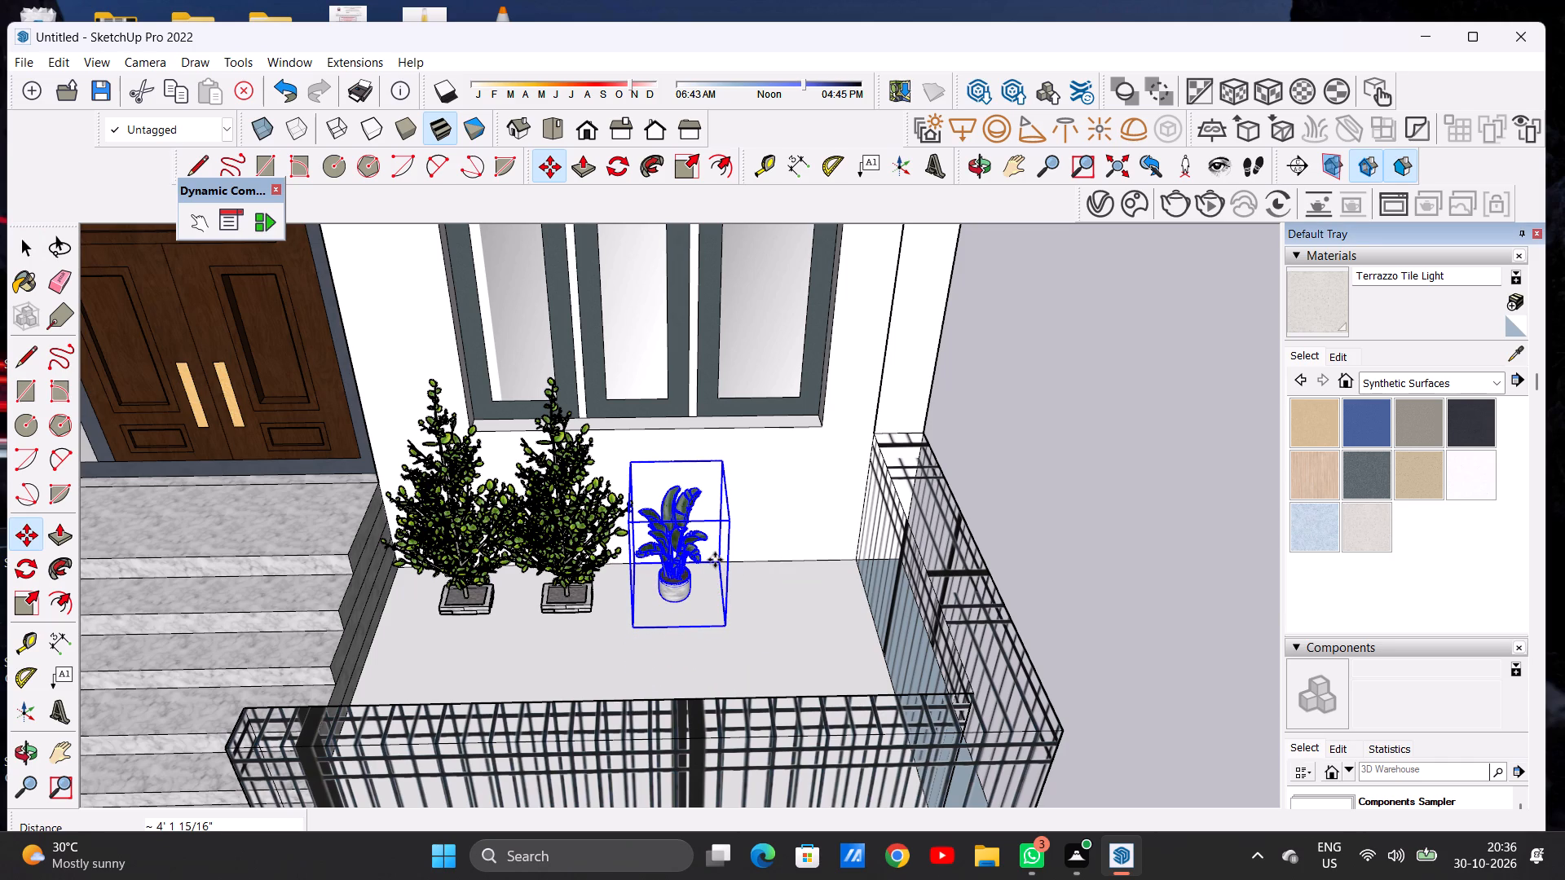
pyautogui.press('space')
pyautogui.click(1071, 426)
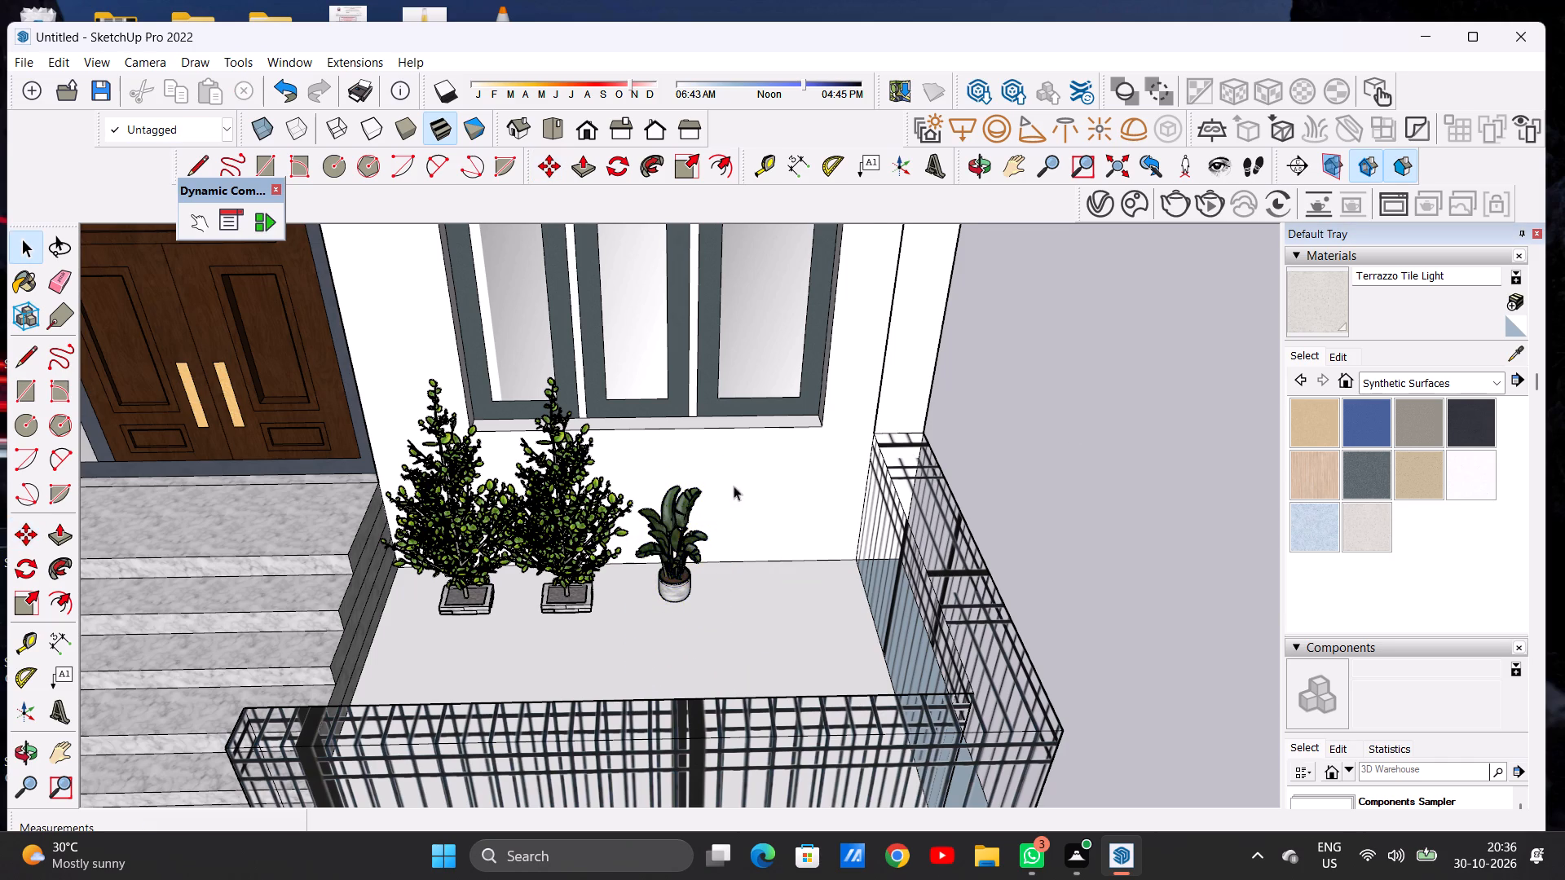
# Examine the potted plant's position on the terrace from the front of the house.
pyautogui.scroll(-17, 717, 486)
pyautogui.moveTo(665, 619); pyautogui.dragTo(674, 442, button='middle')
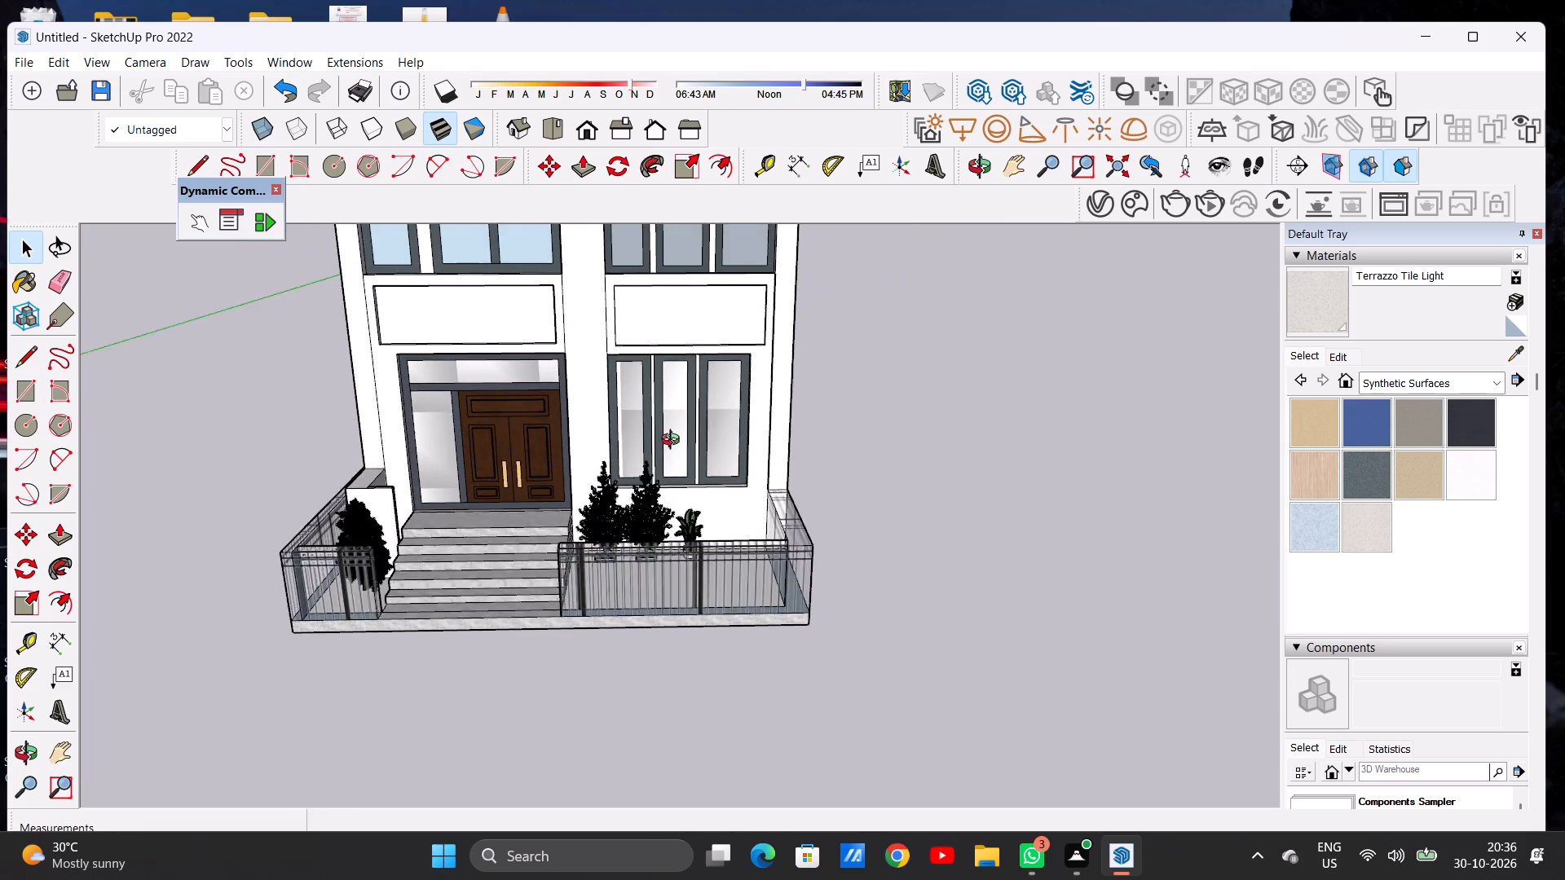
pyautogui.moveTo(674, 442); pyautogui.dragTo(681, 417, button='middle')
pyautogui.scroll(2, 690, 553)
pyautogui.scroll(-1, 690, 553)
pyautogui.scroll(13, 690, 553)
pyautogui.moveTo(660, 486); pyautogui.dragTo(641, 508, button='middle')
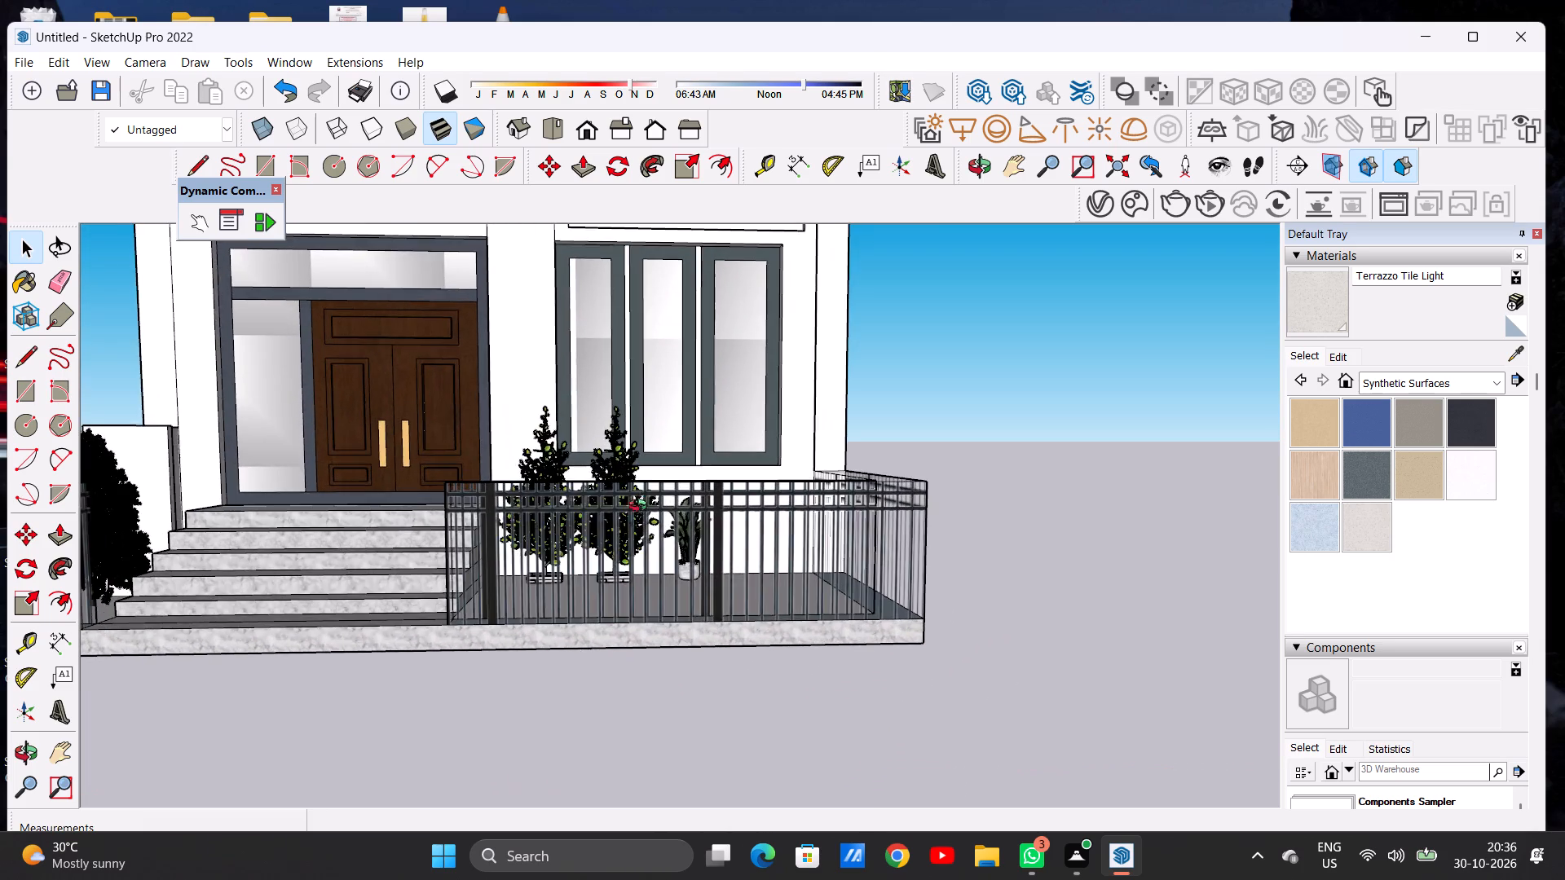
# Move the potted plant about 10" closer to the neighbouring shrub, and deselect it.
pyautogui.moveTo(641, 508); pyautogui.dragTo(619, 697, button='middle')
pyautogui.scroll(5, 703, 572)
pyautogui.scroll(-1, 703, 571)
pyautogui.scroll(4, 684, 562)
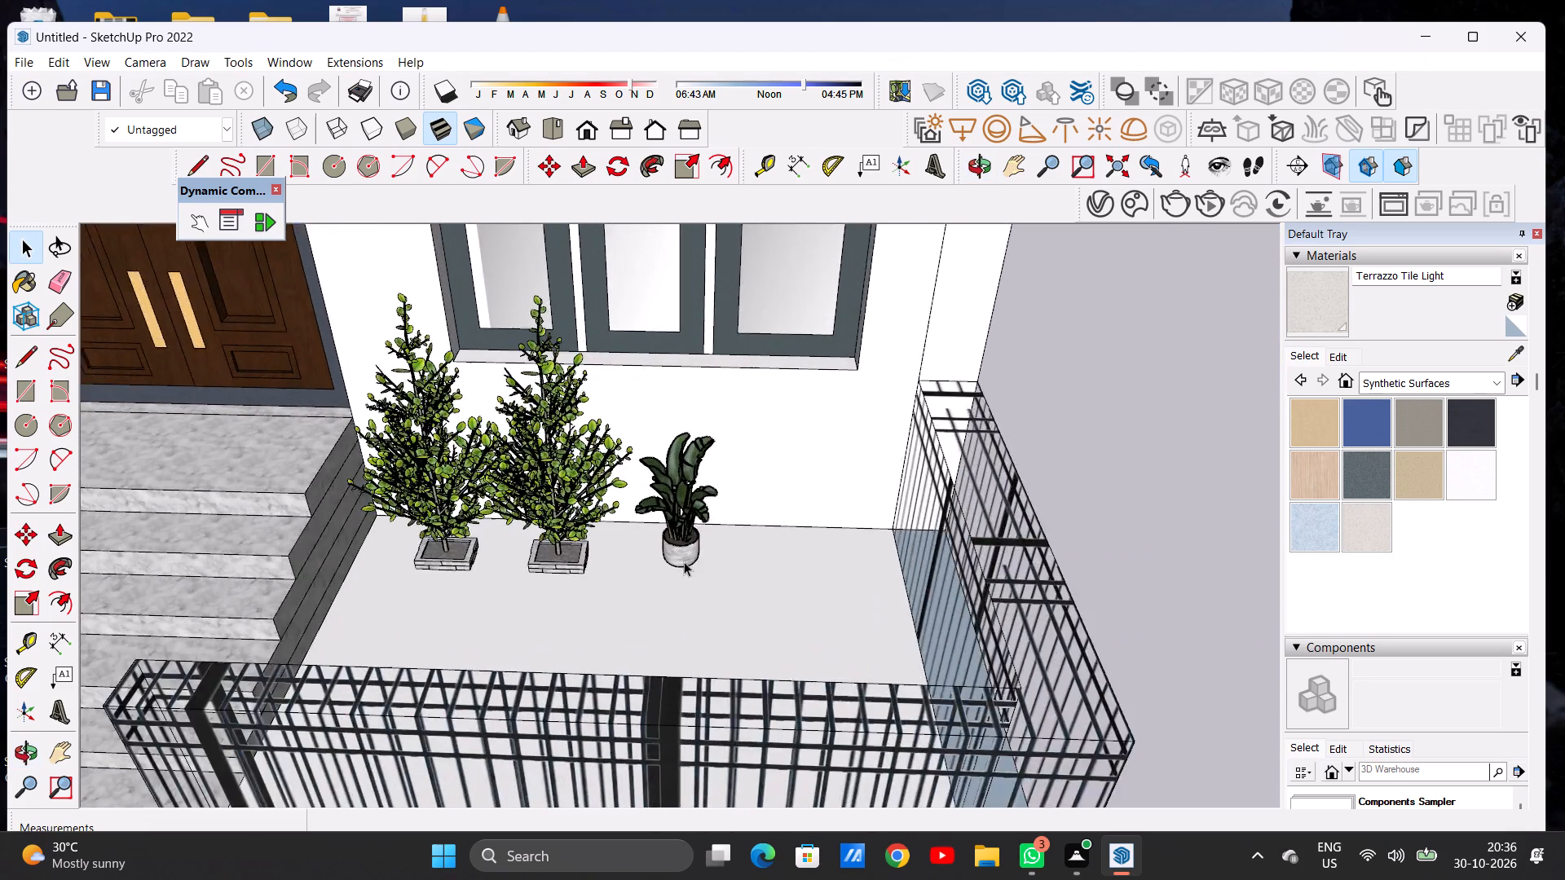
pyautogui.scroll(2, 684, 561)
pyautogui.click(680, 552)
pyautogui.press('m')
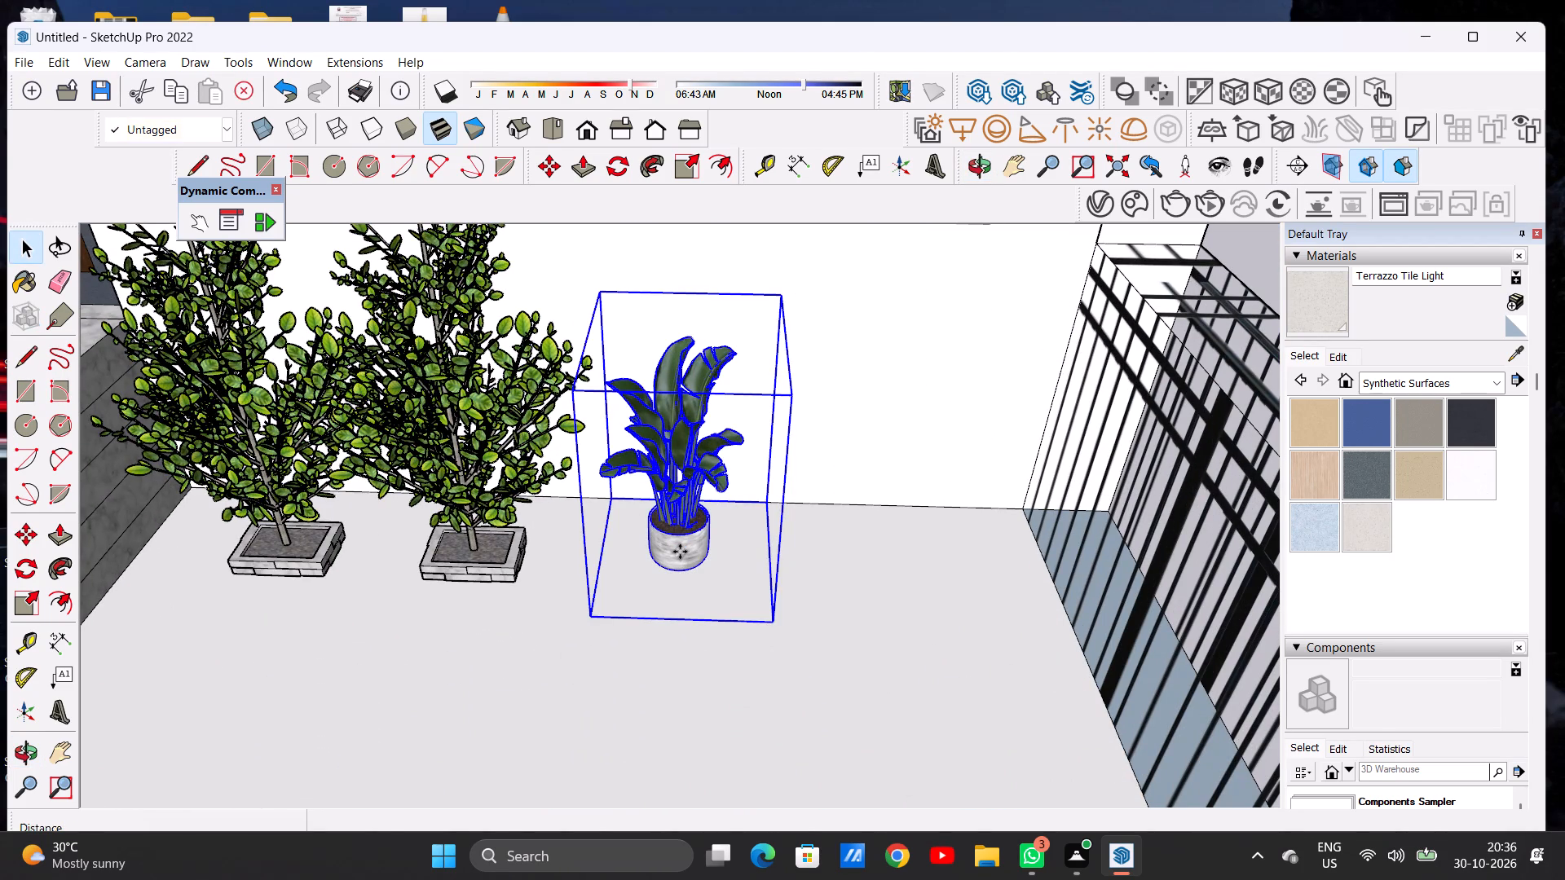
pyautogui.click(584, 619)
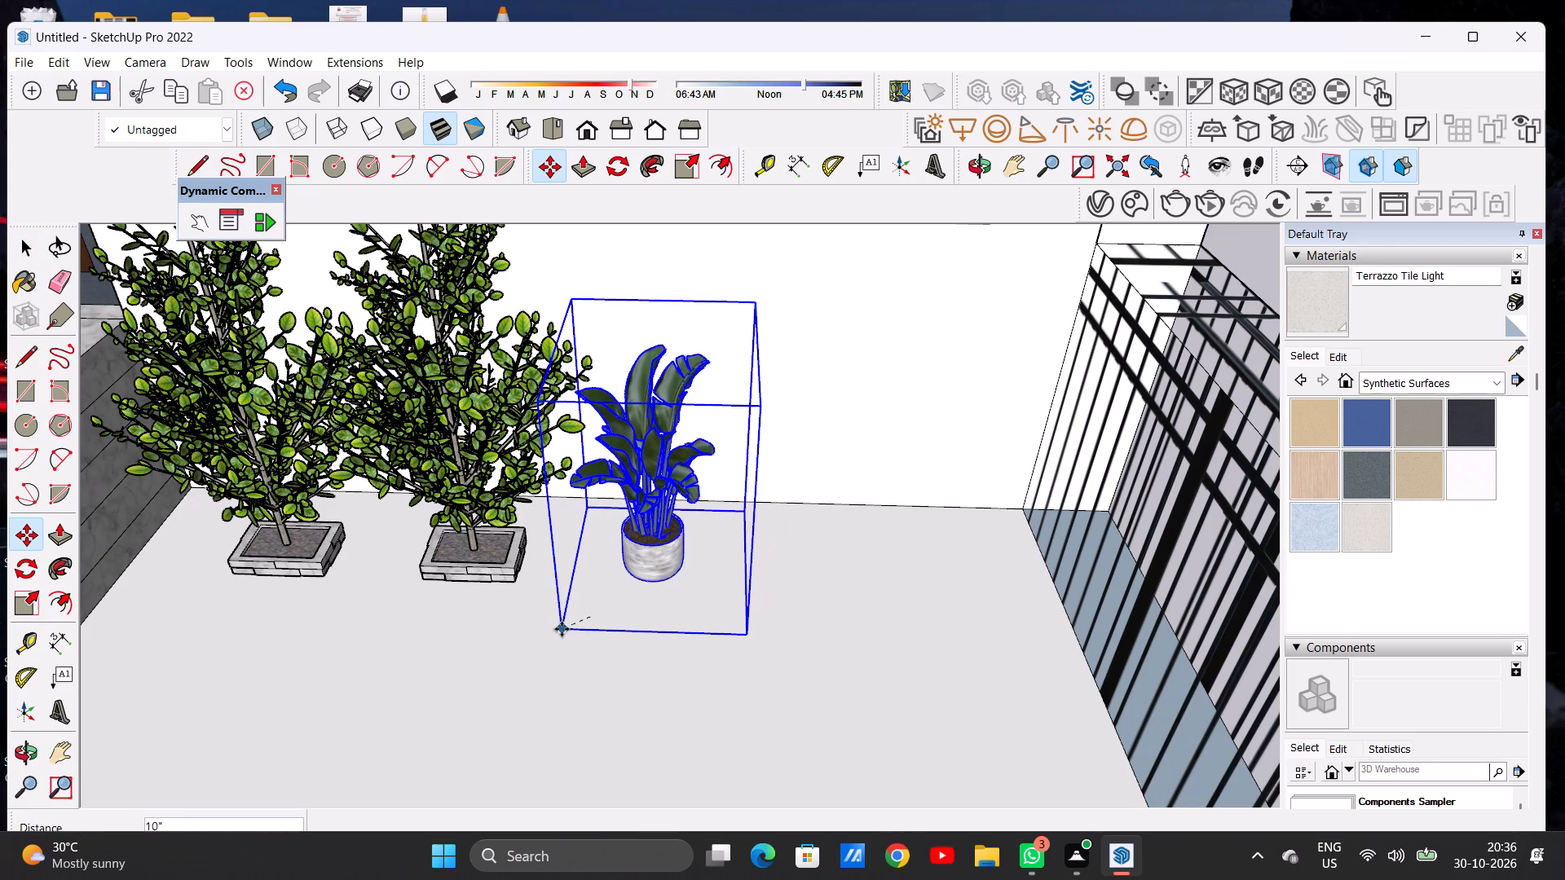
pyautogui.click(562, 629)
pyautogui.press('space')
pyautogui.scroll(-8, 569, 619)
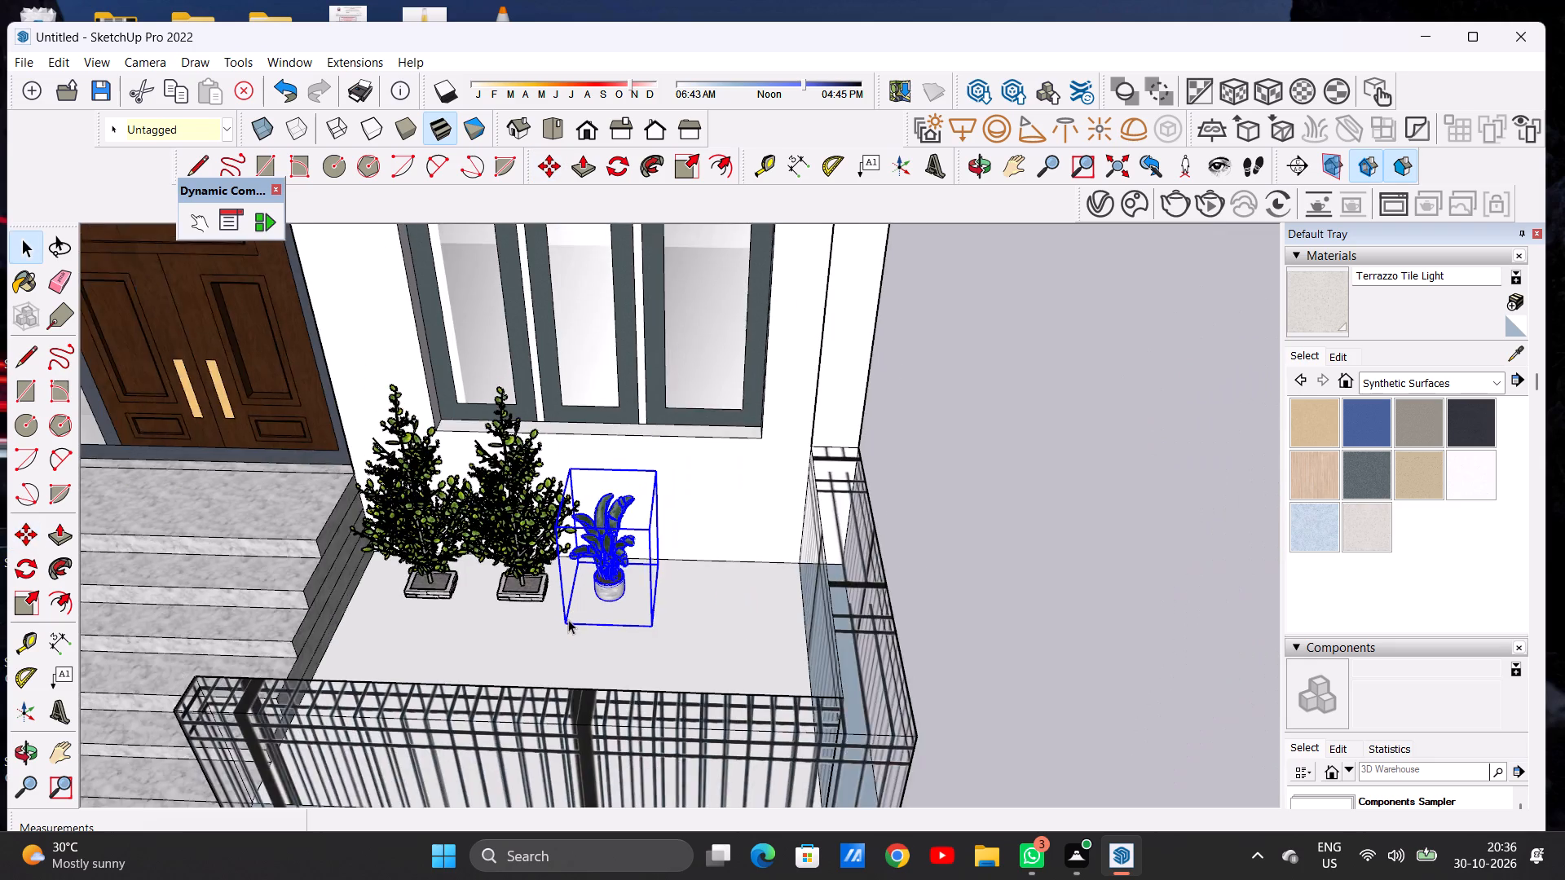
pyautogui.scroll(-8, 568, 619)
pyautogui.click(959, 523)
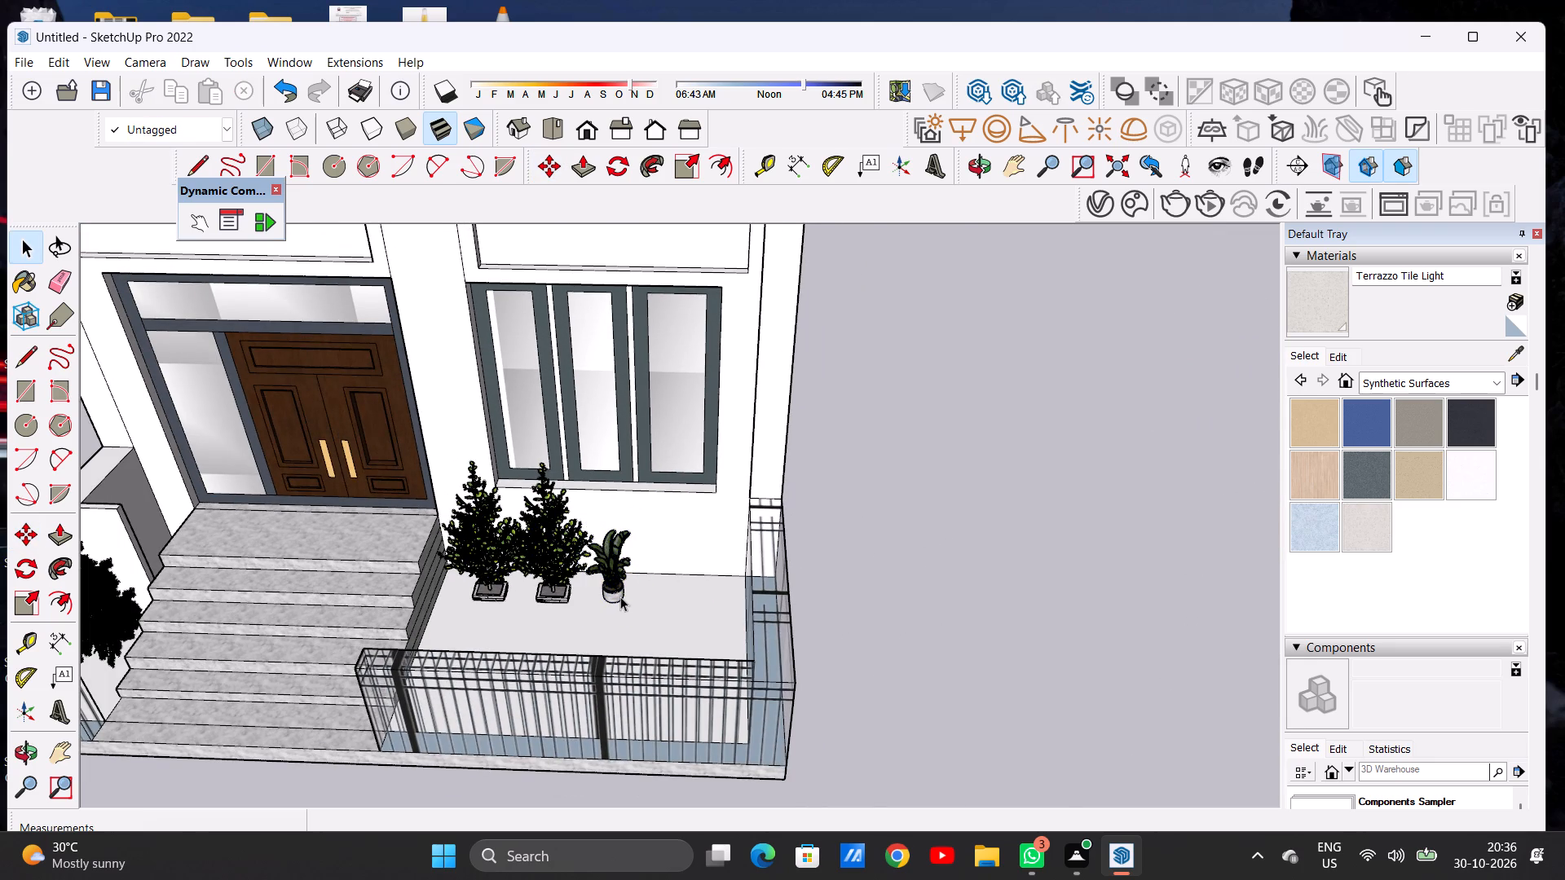
# Examine the spacing of the potted plant and shrubs from above, close up and with the whole entrance in view.
pyautogui.scroll(8, 620, 596)
pyautogui.scroll(-1, 618, 598)
pyautogui.scroll(3, 618, 598)
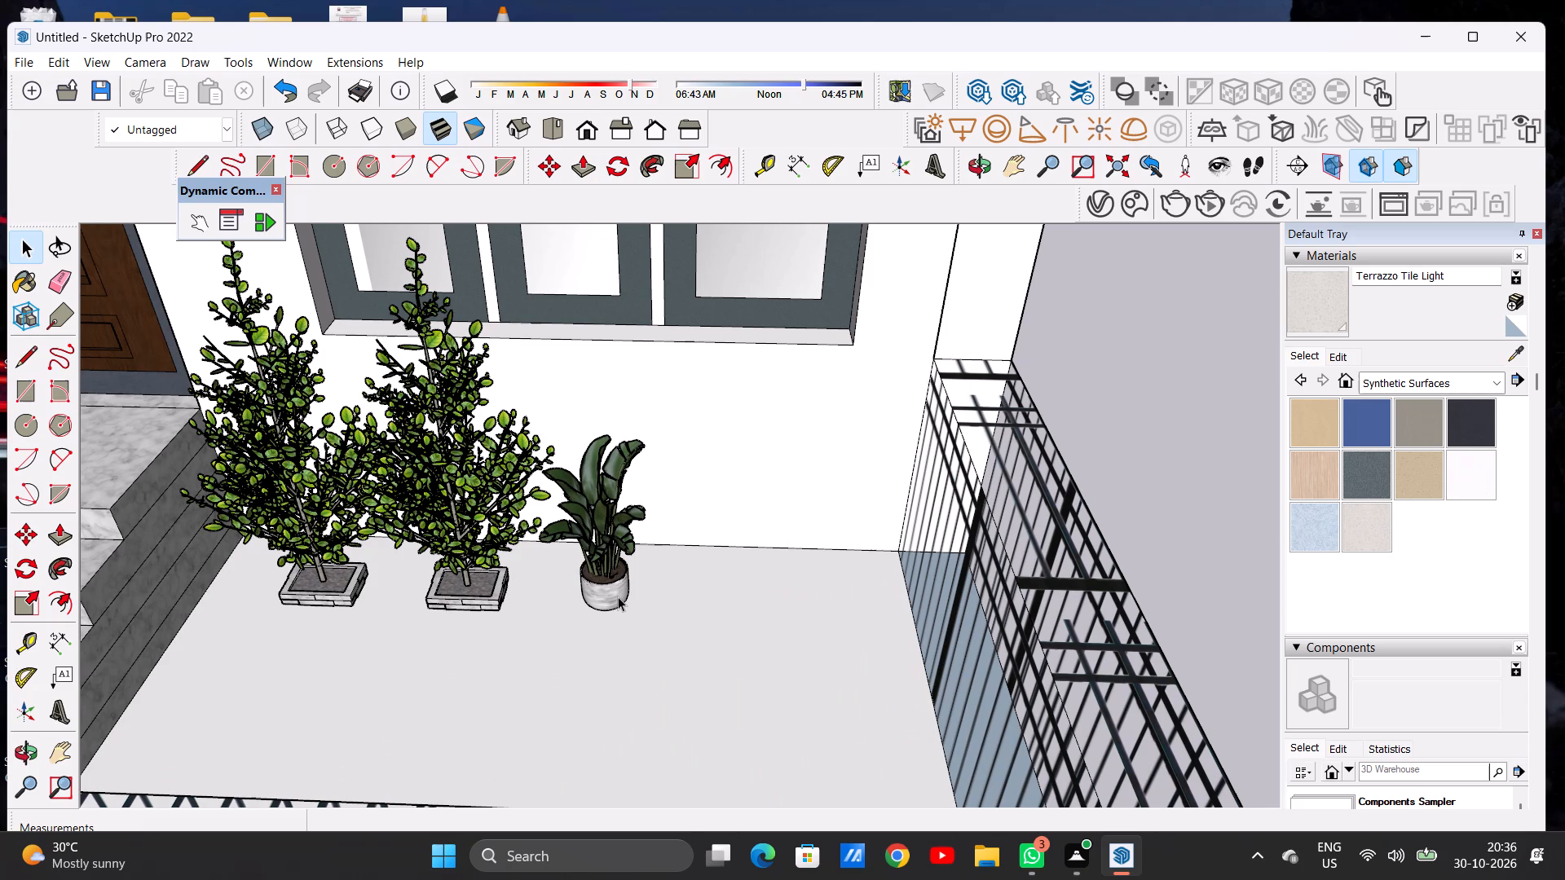
pyautogui.scroll(-4, 700, 673)
pyautogui.scroll(-5, 766, 631)
pyautogui.scroll(-4, 679, 603)
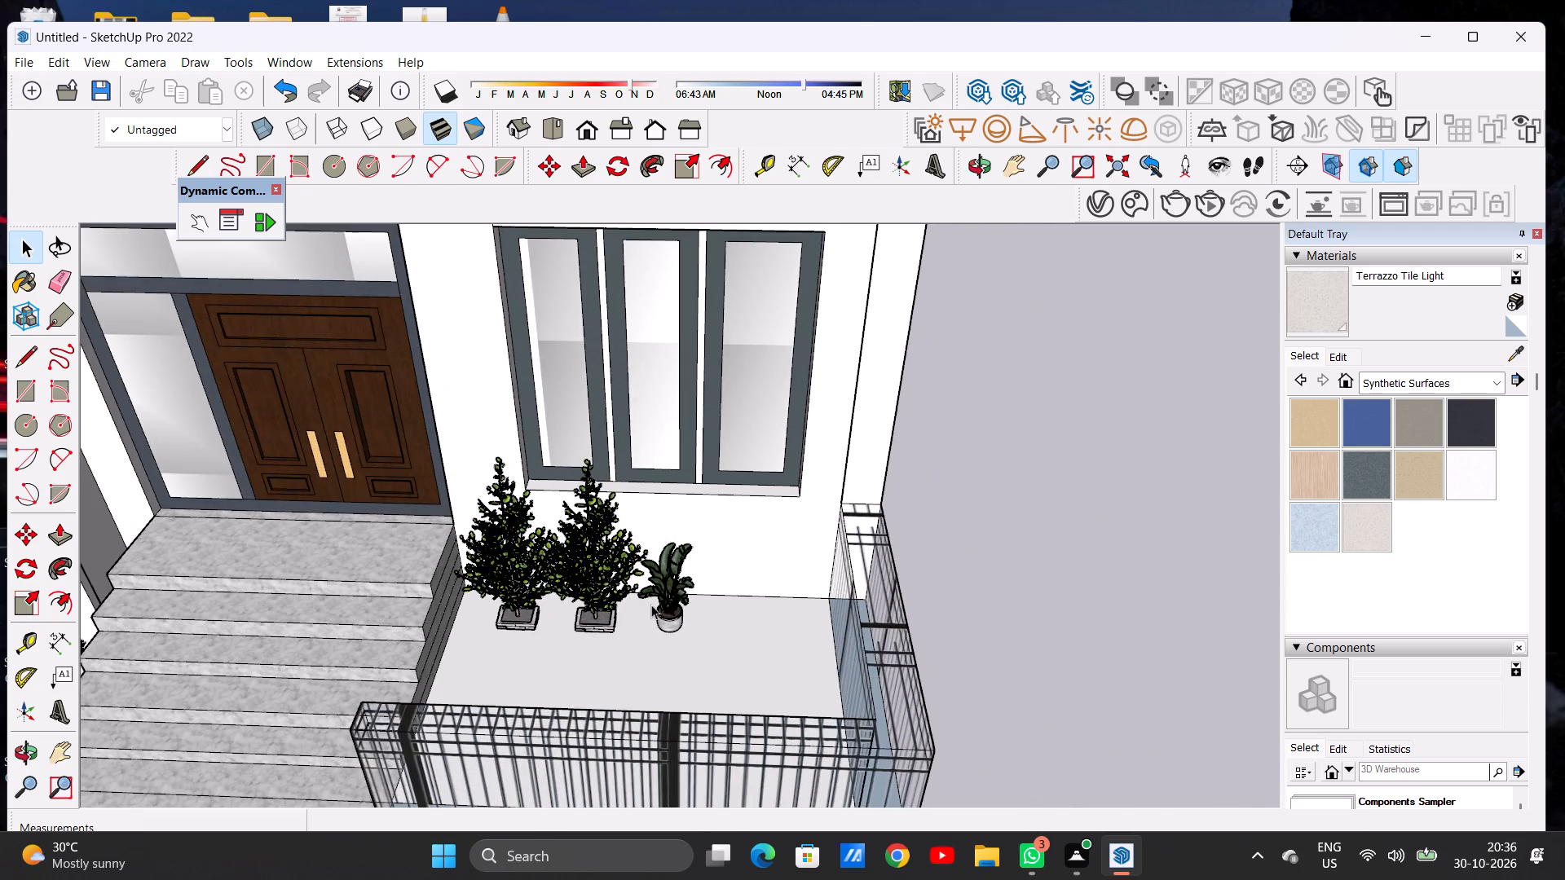
pyautogui.scroll(-5, 607, 604)
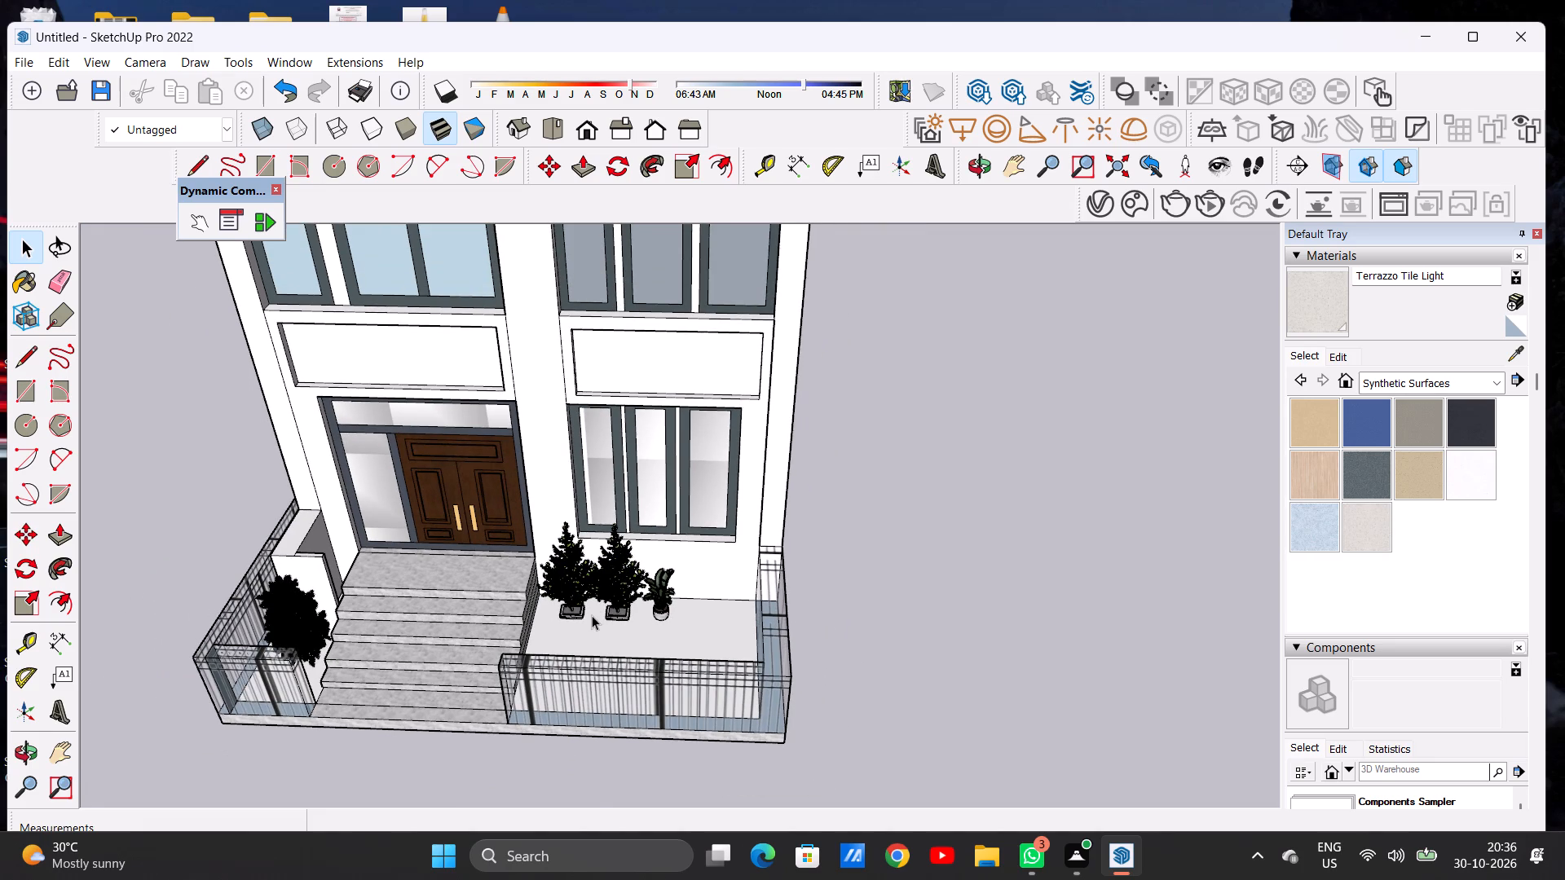
# Examine the two shrubs and the potted plant close up along the wall and from over the railing.
pyautogui.scroll(13, 623, 609)
pyautogui.scroll(-1, 662, 606)
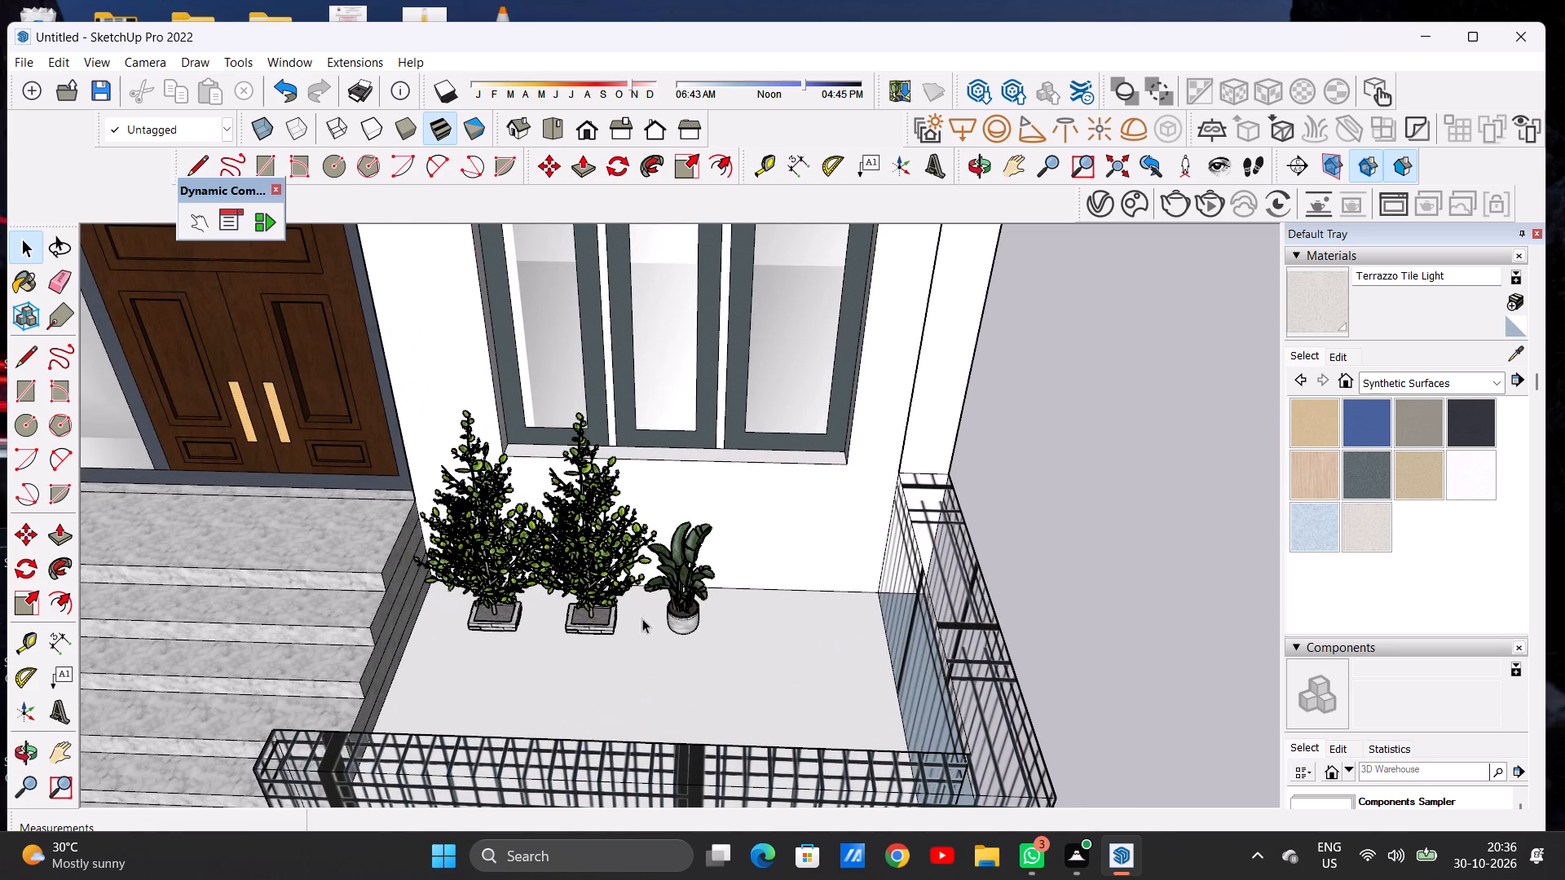
pyautogui.moveTo(624, 620); pyautogui.dragTo(638, 536, button='middle')
pyautogui.scroll(9, 569, 541)
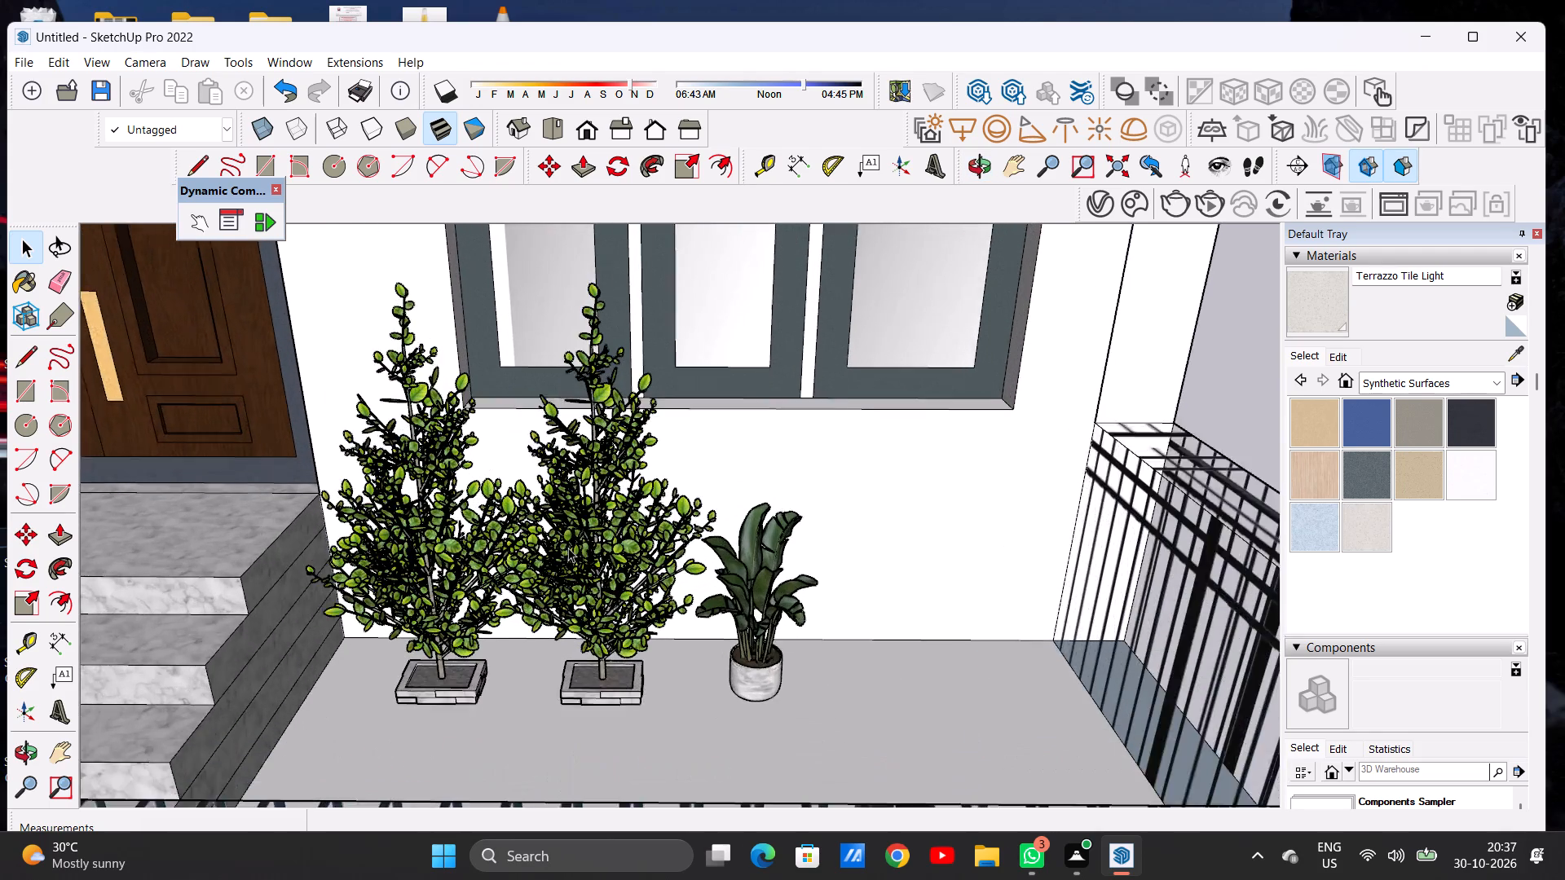
pyautogui.scroll(8, 568, 548)
pyautogui.moveTo(504, 594); pyautogui.dragTo(703, 483, button='middle')
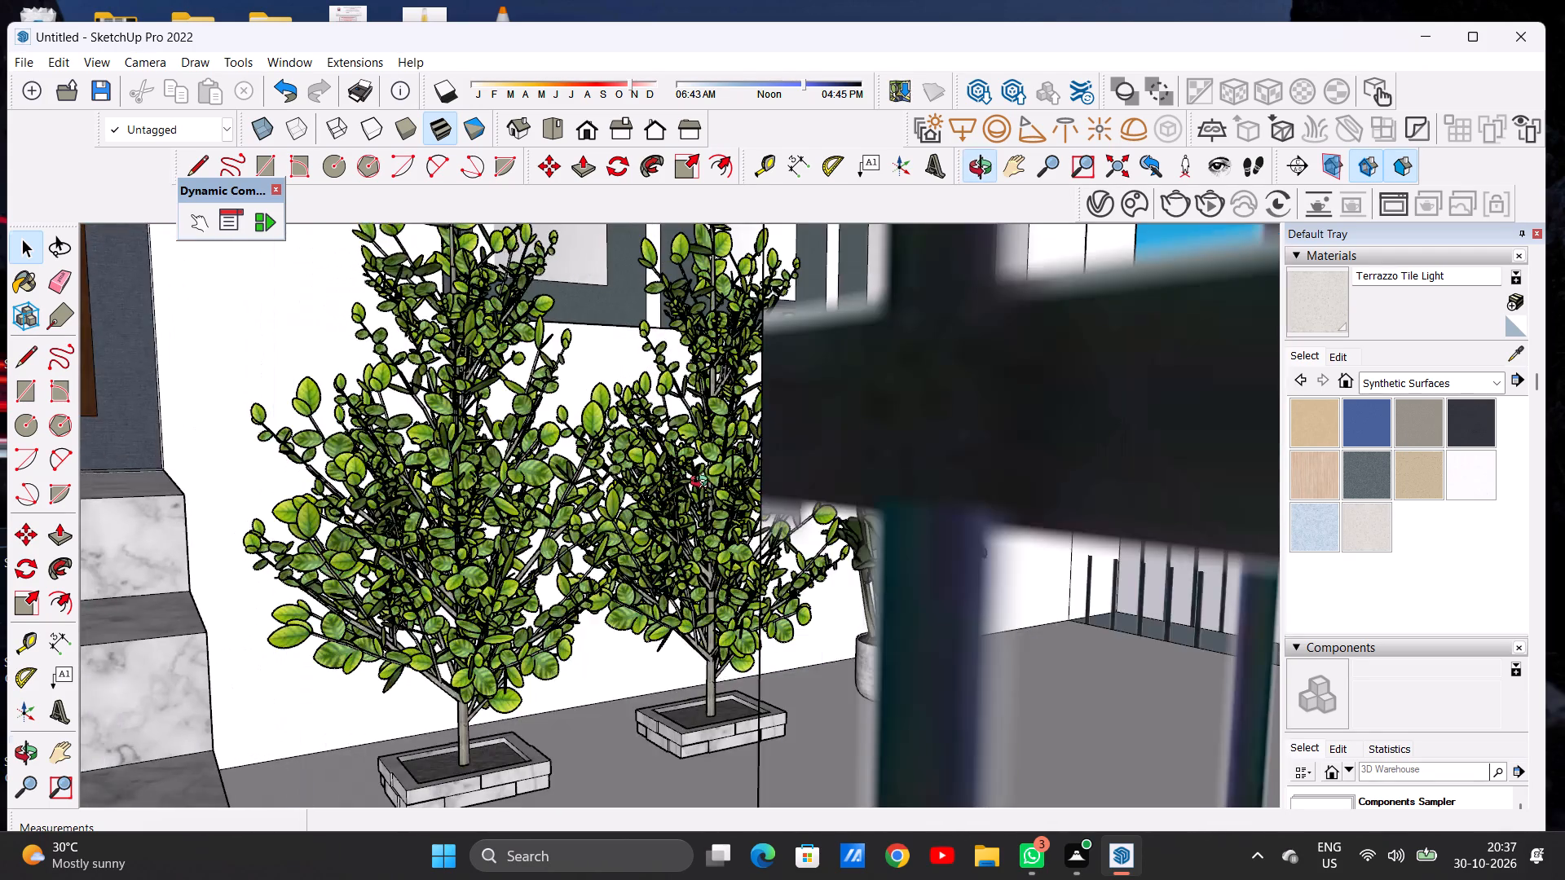
pyautogui.moveTo(703, 483); pyautogui.dragTo(480, 572, button='middle')
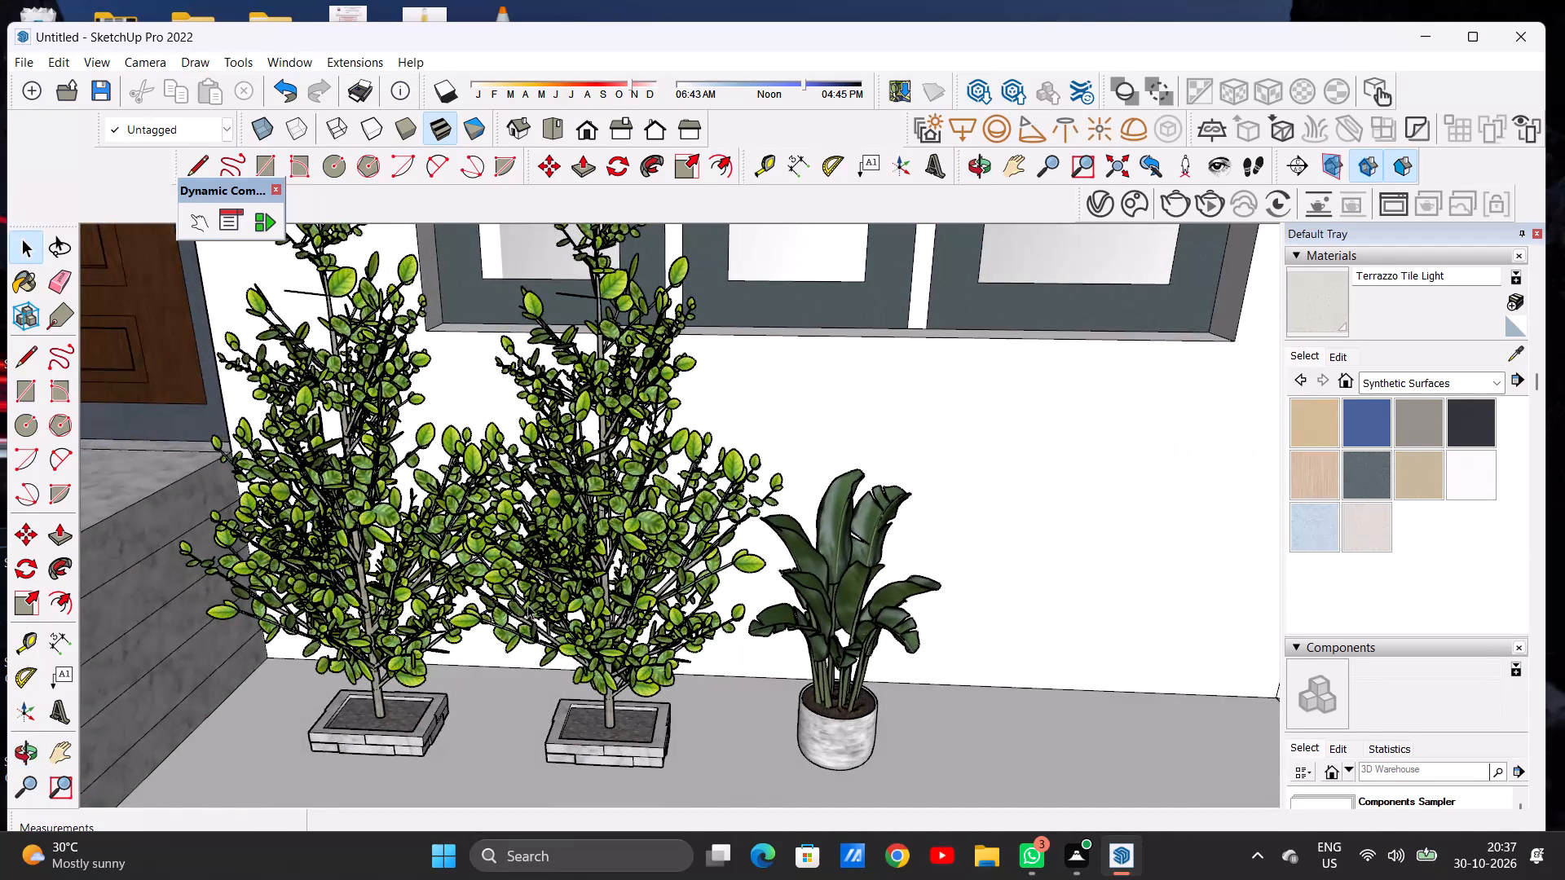
pyautogui.scroll(-15, 533, 605)
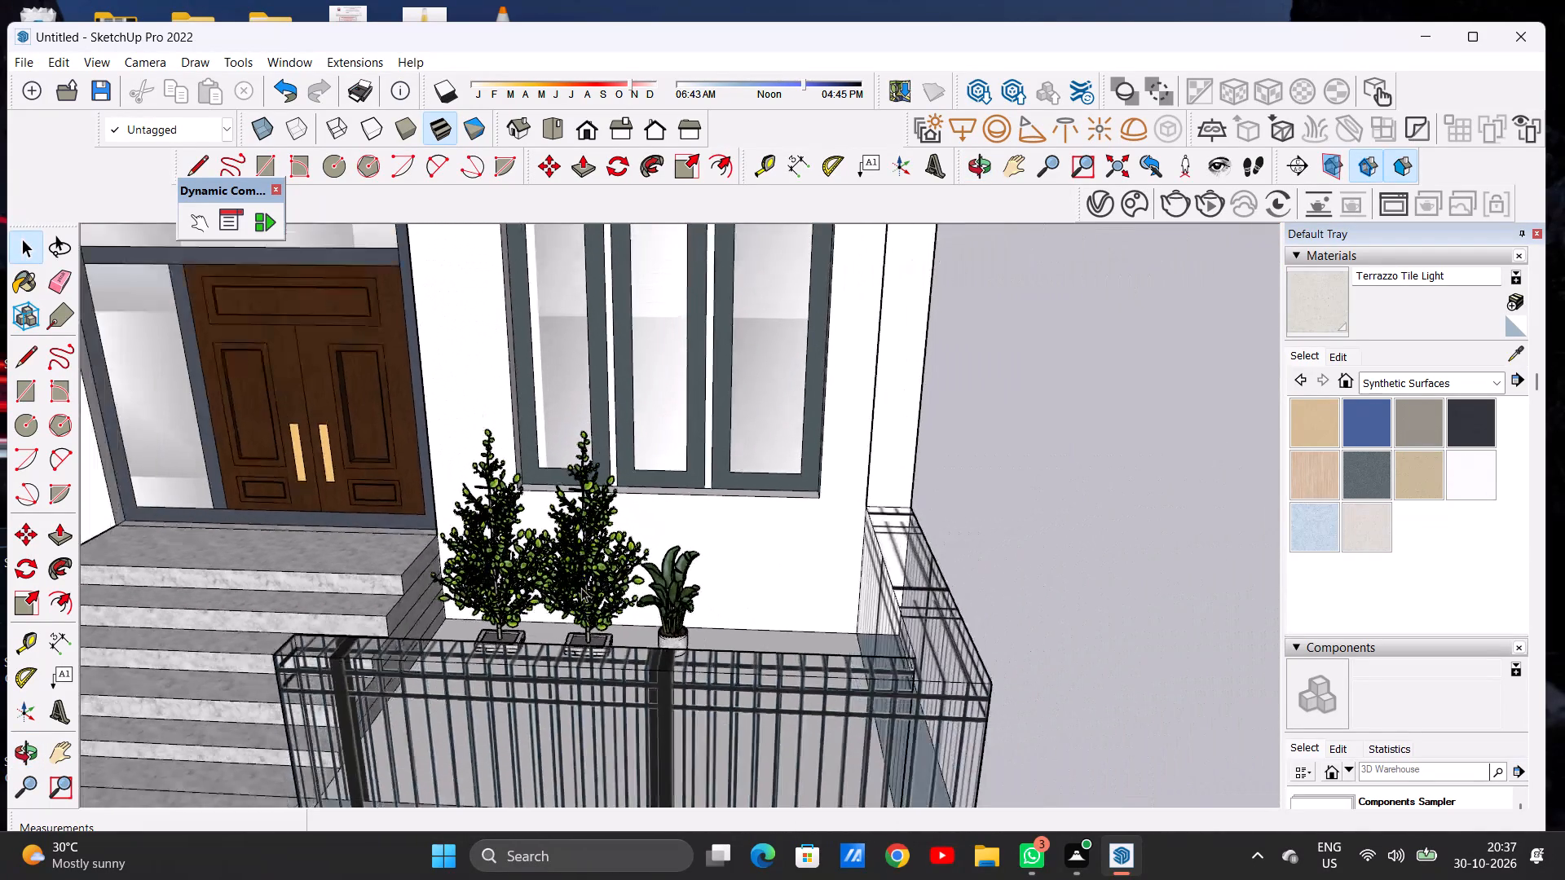
pyautogui.moveTo(658, 630); pyautogui.dragTo(657, 710, button='middle')
pyautogui.scroll(2, 678, 650)
pyautogui.scroll(-1, 678, 650)
pyautogui.scroll(5, 678, 650)
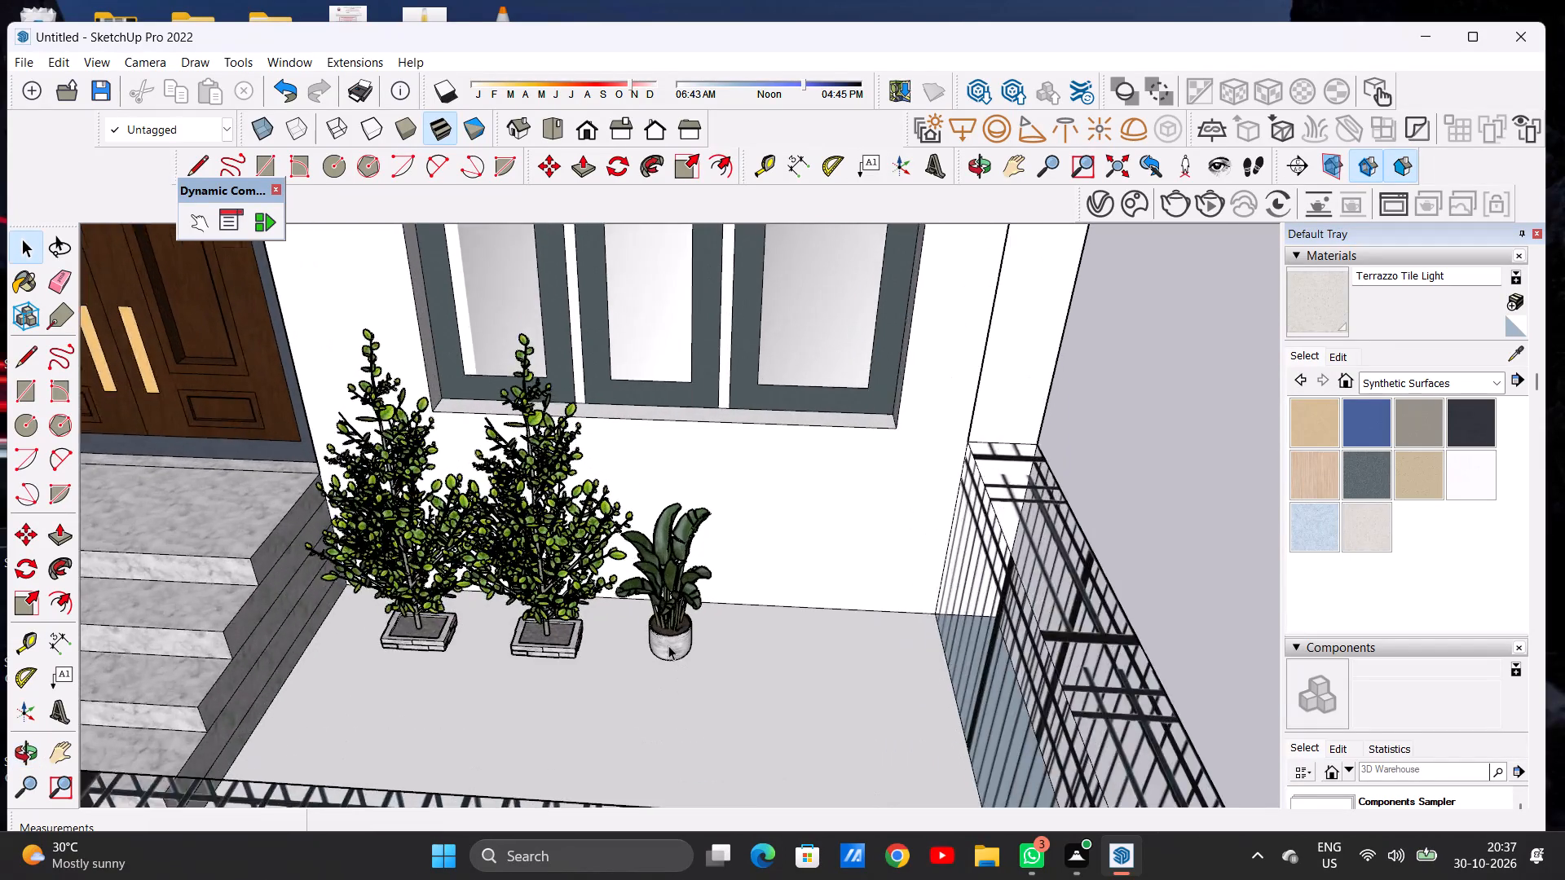
# Place a copy of the potted plant beside the original along the wall, on the side facing the side railing.
pyautogui.scroll(9, 668, 645)
pyautogui.scroll(-1, 675, 647)
pyautogui.scroll(1, 675, 647)
pyautogui.click(672, 642)
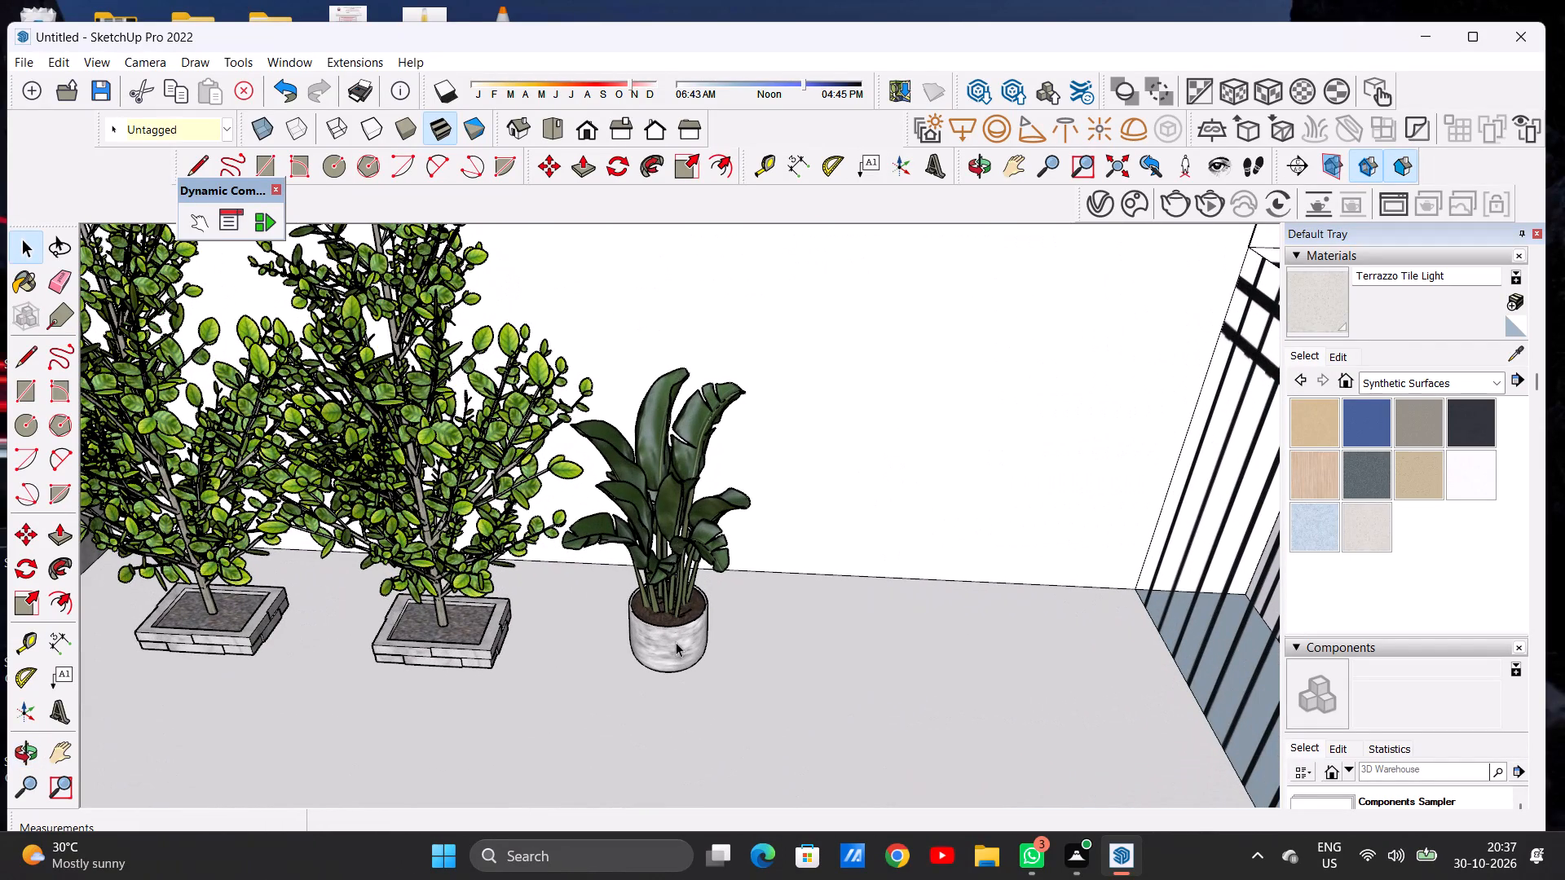
pyautogui.press('m')
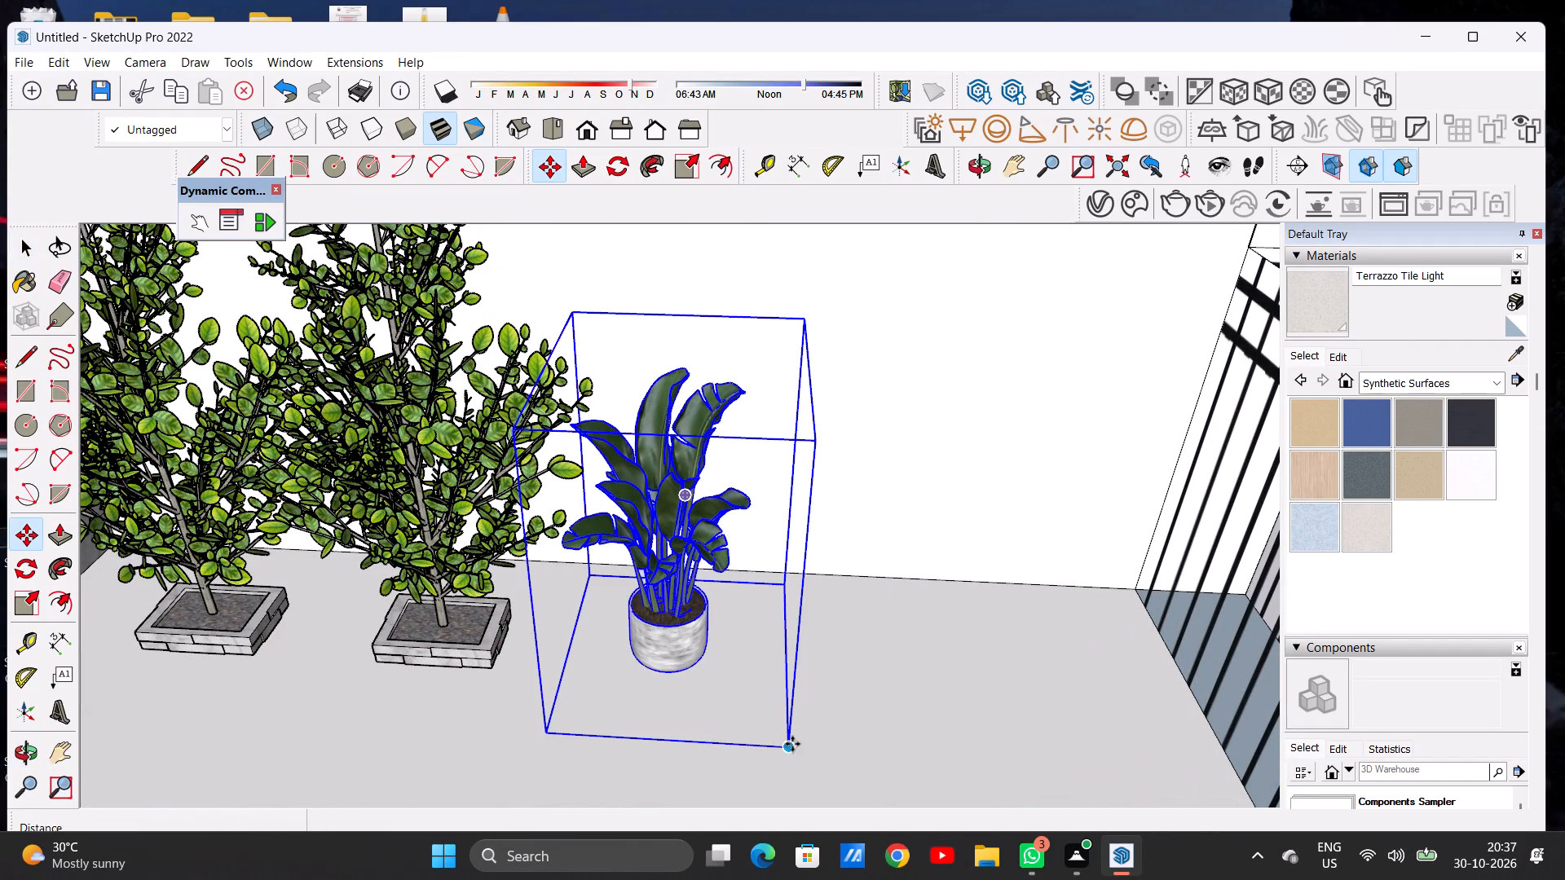
pyautogui.click(792, 744)
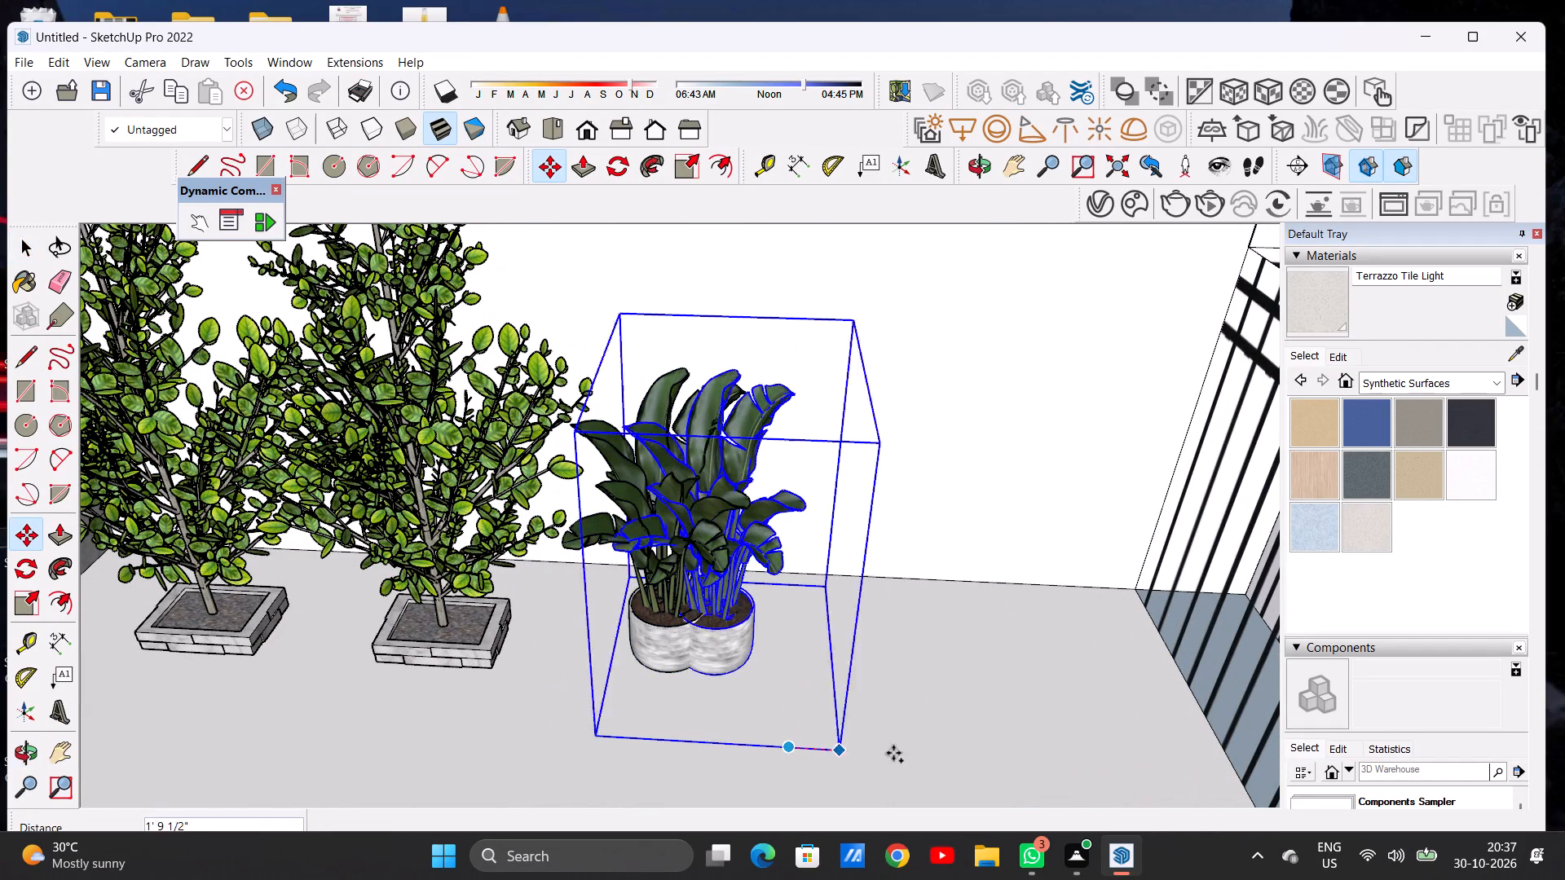
pyautogui.click(946, 759)
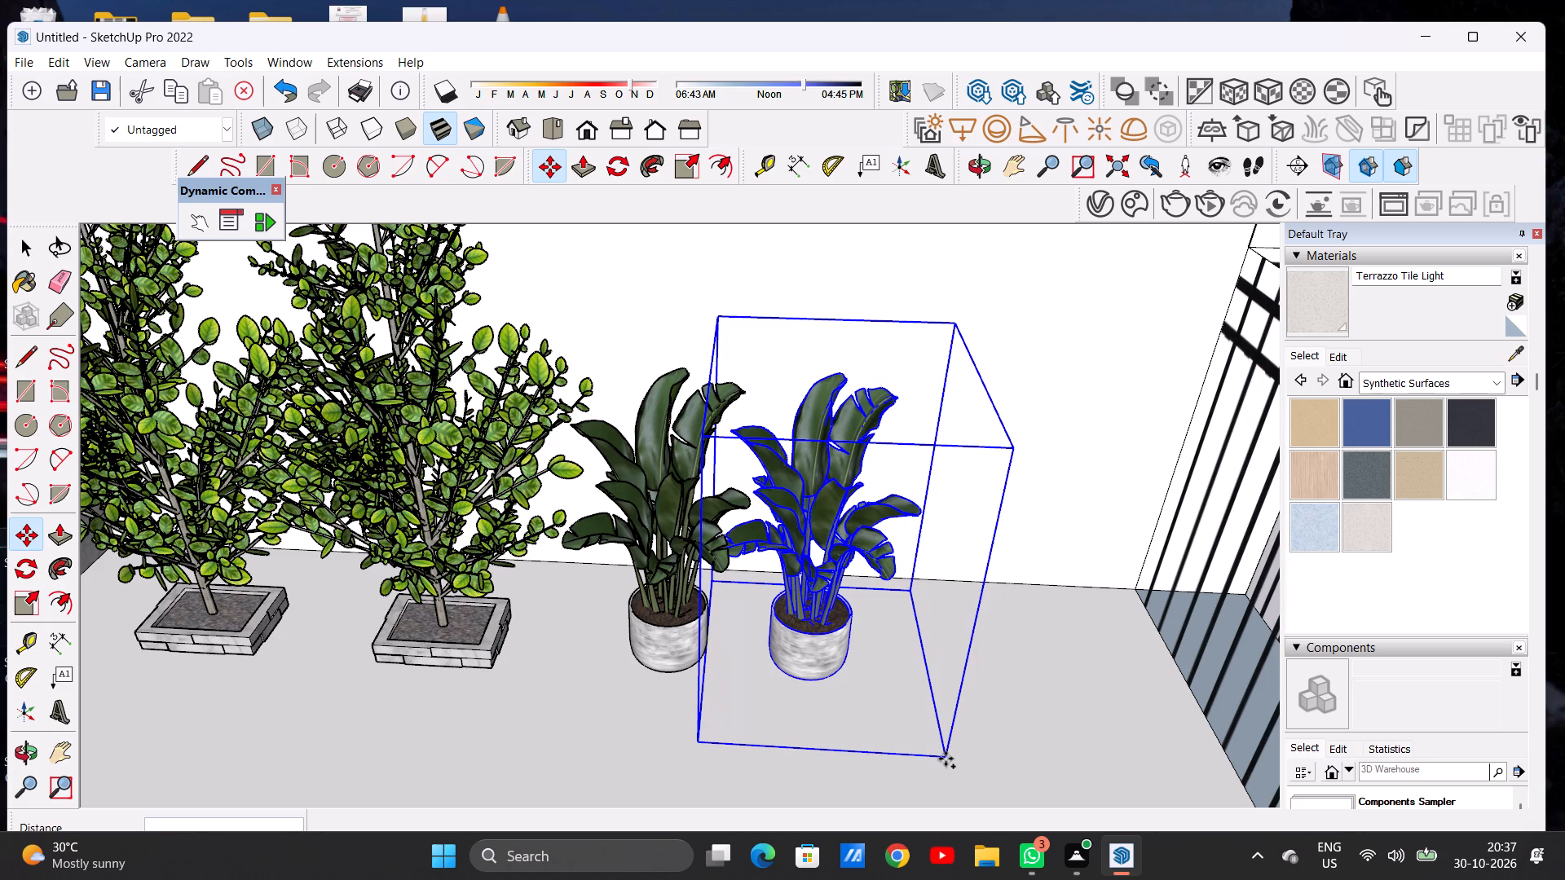
pyautogui.click(946, 759)
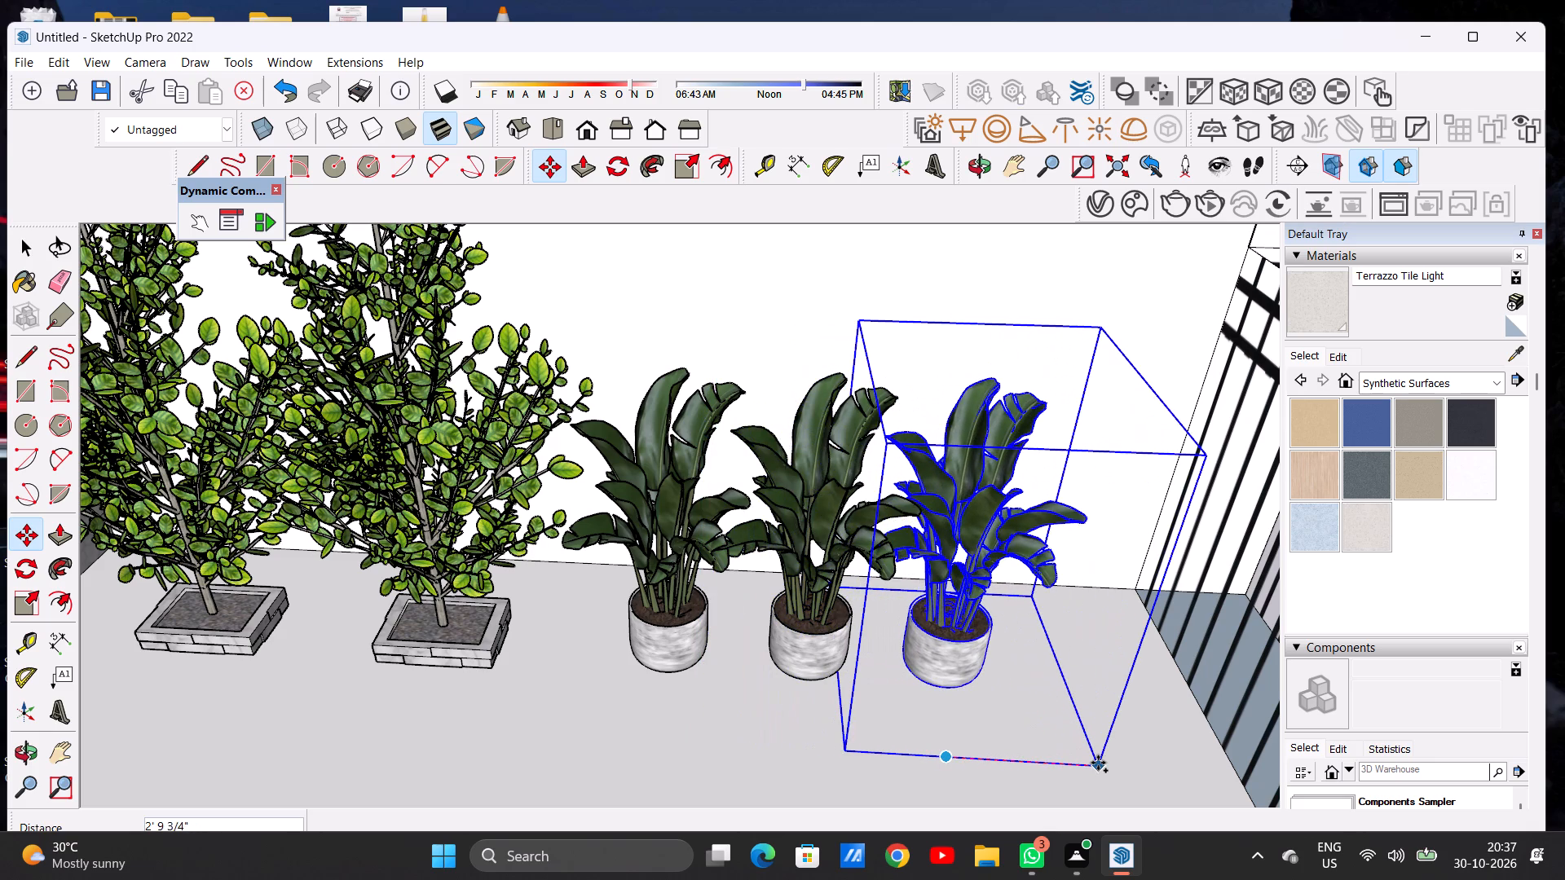
pyautogui.press('space')
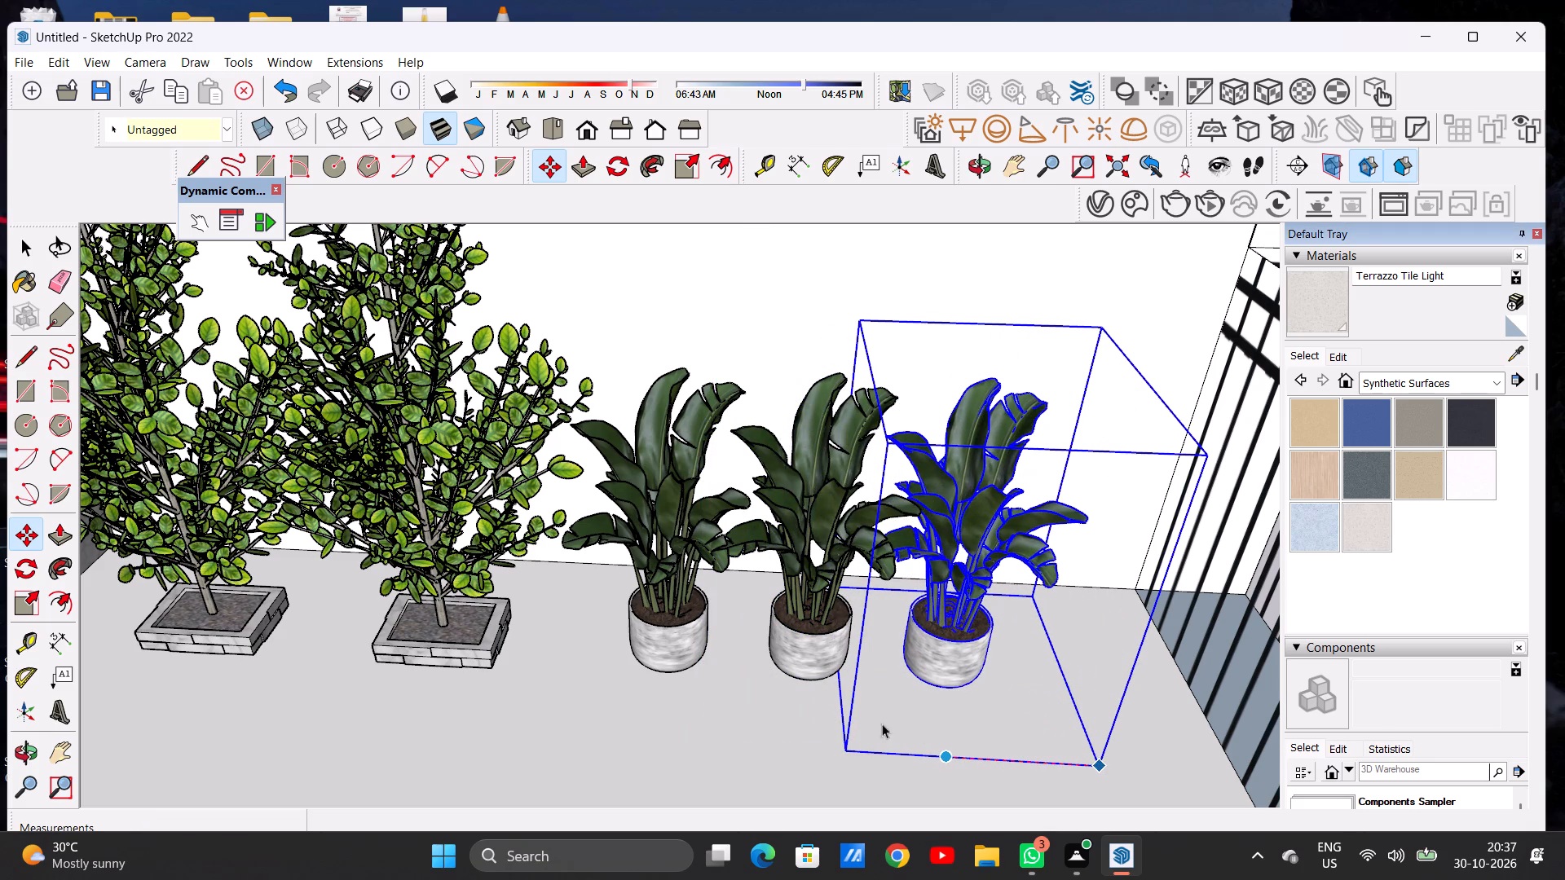
# Copy the second potted plant about 3' 4" further along the wall to make a third, and deselect it.
pyautogui.scroll(-8, 694, 704)
pyautogui.scroll(5, 874, 724)
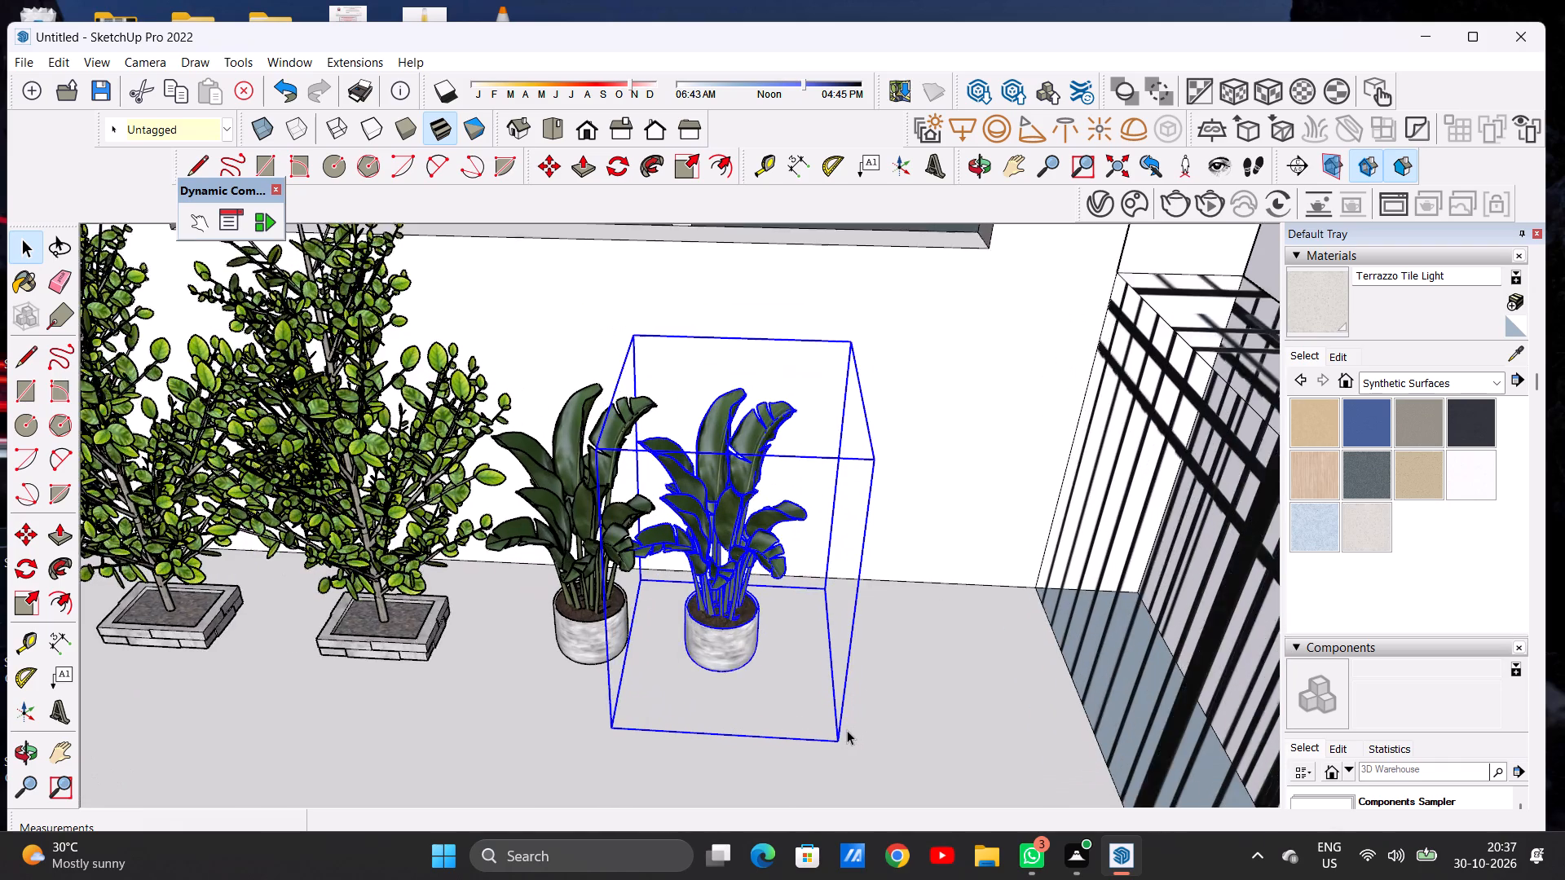
pyautogui.press('m')
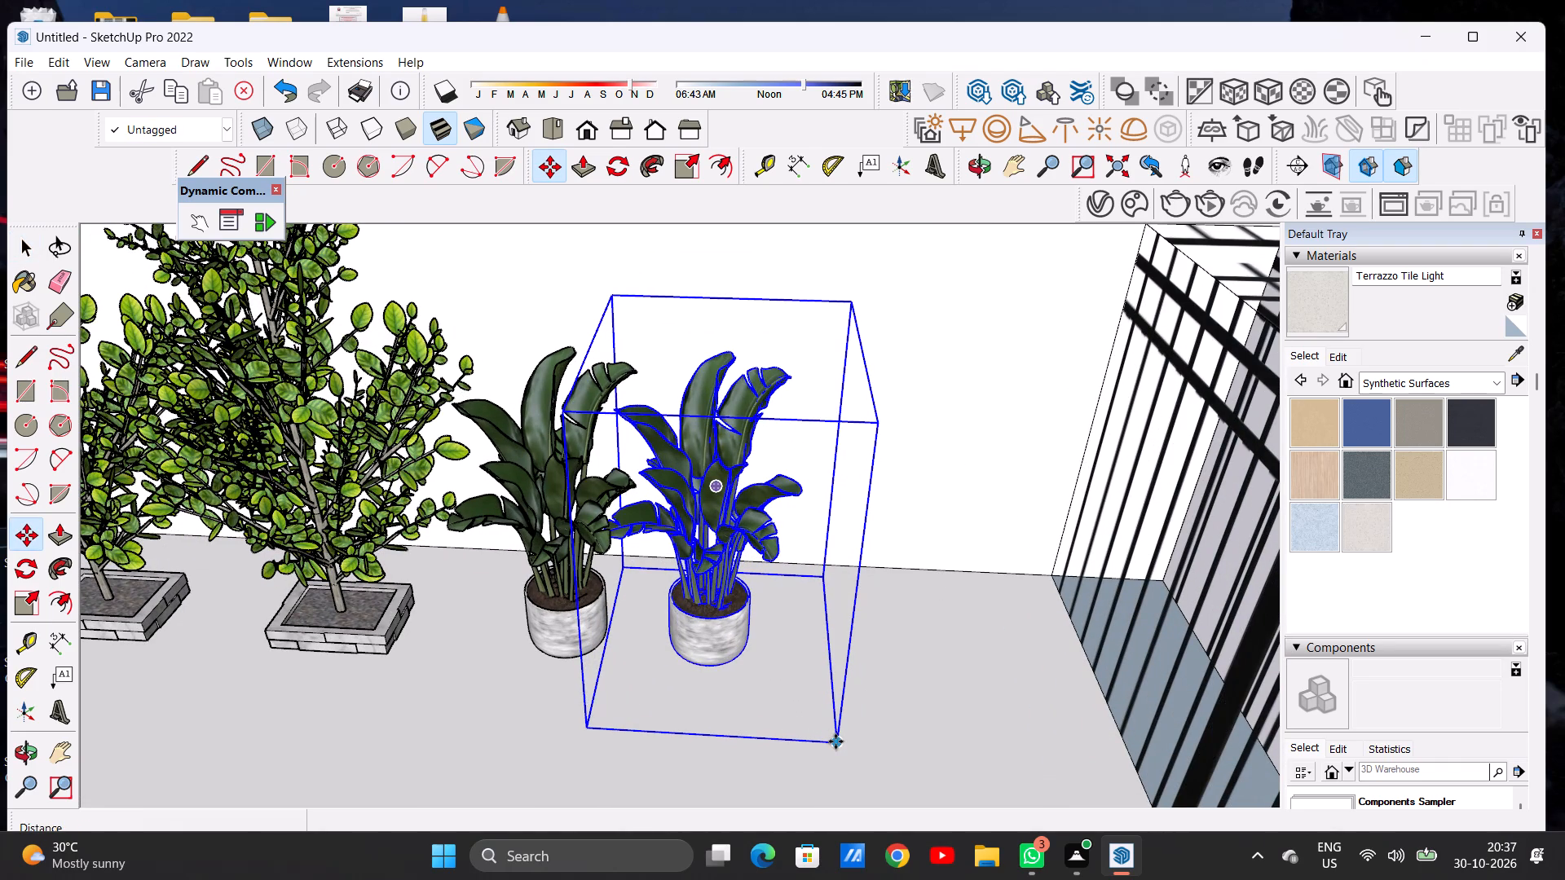
pyautogui.click(835, 741)
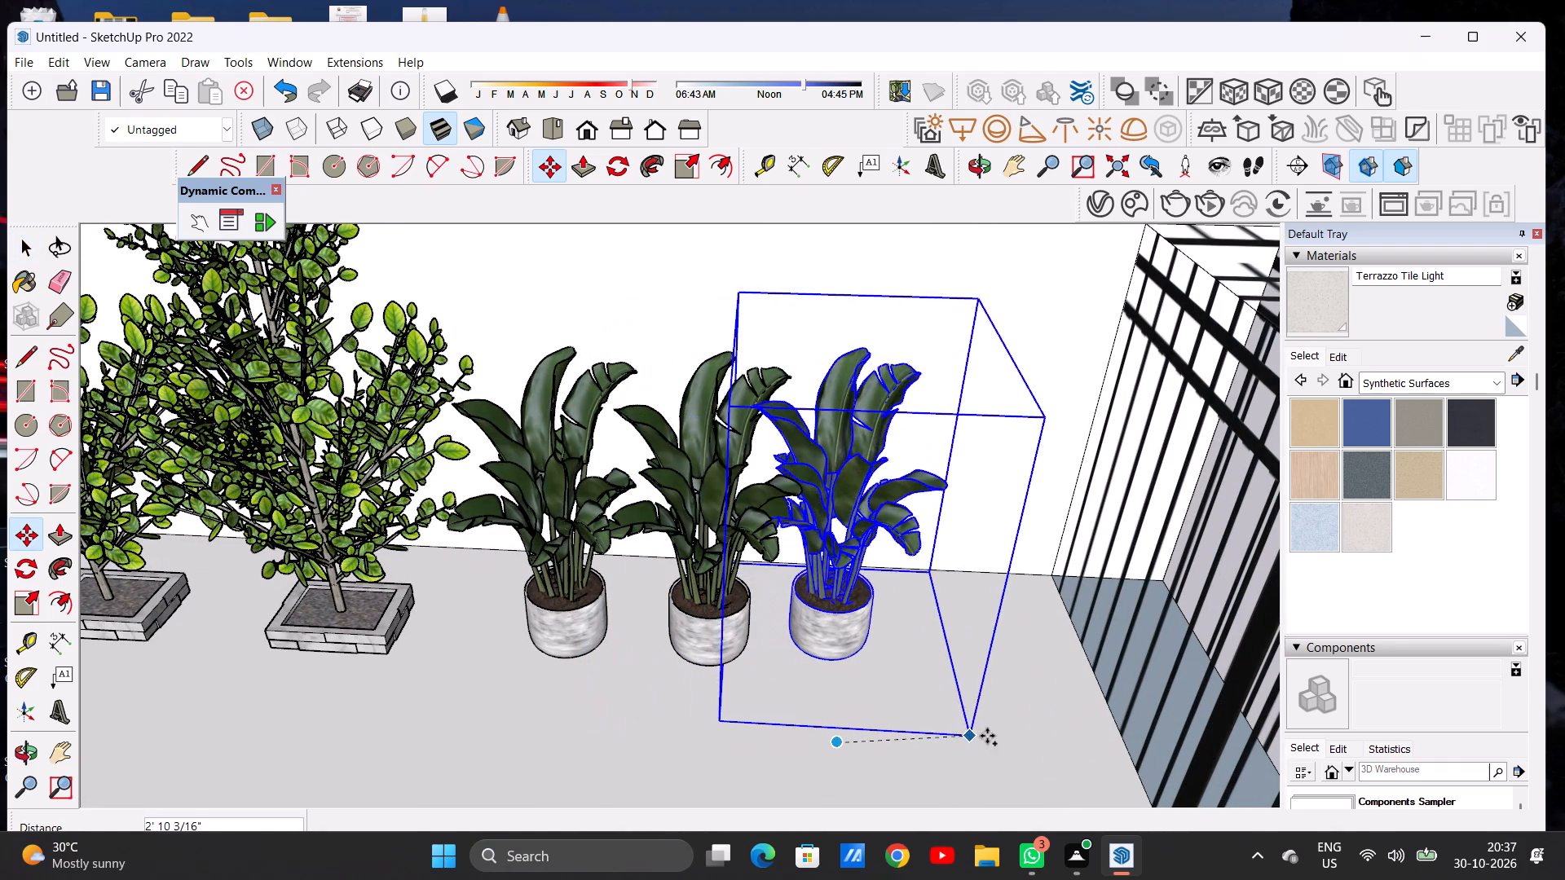
pyautogui.click(1021, 755)
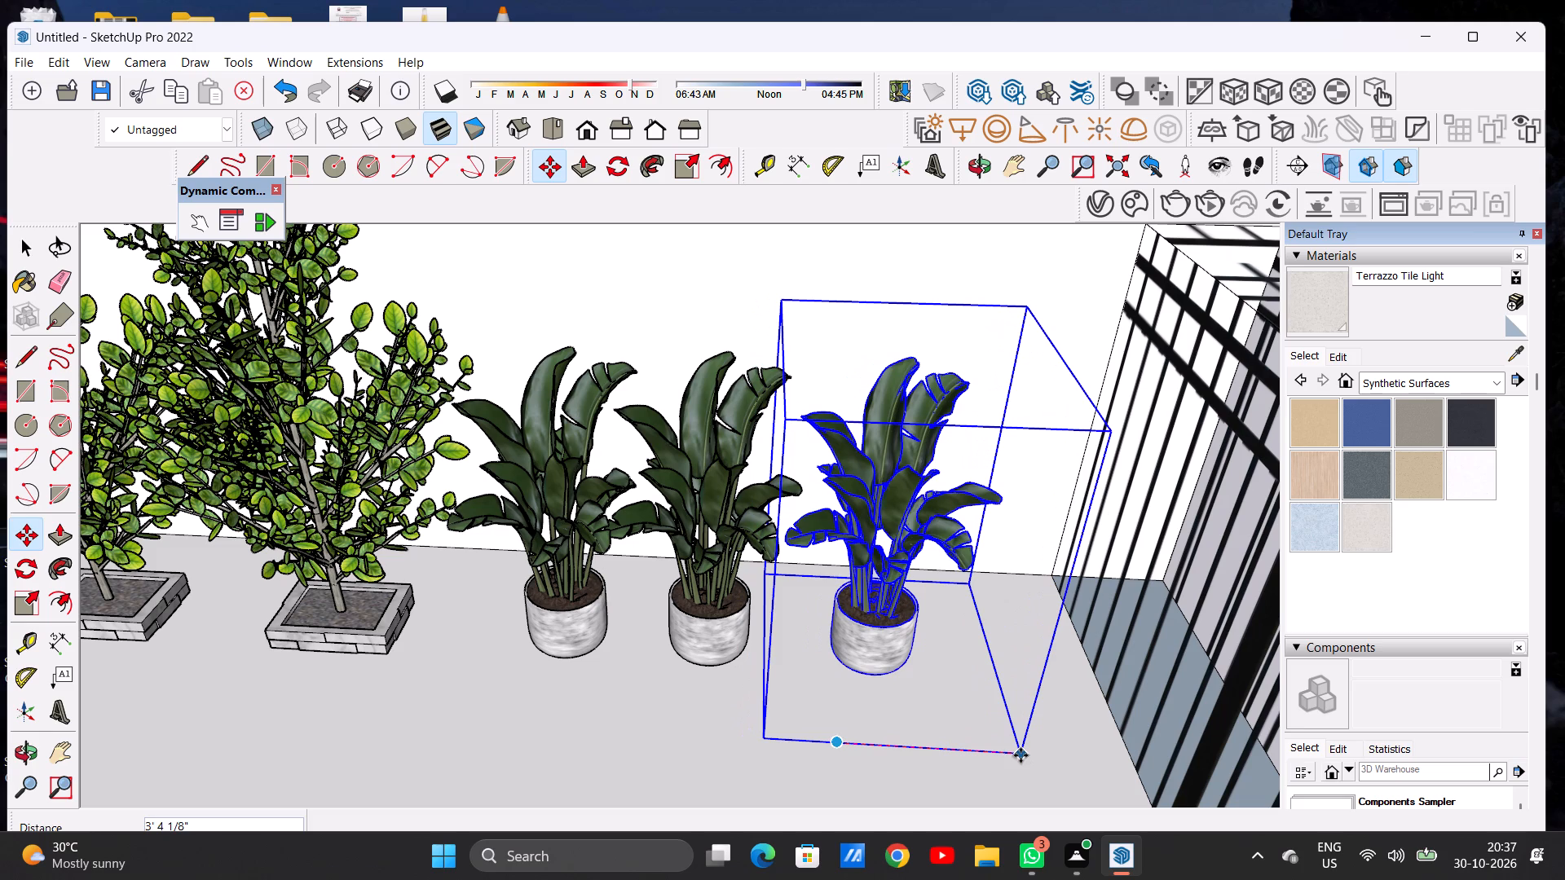
pyautogui.press('space')
pyautogui.scroll(-16, 696, 641)
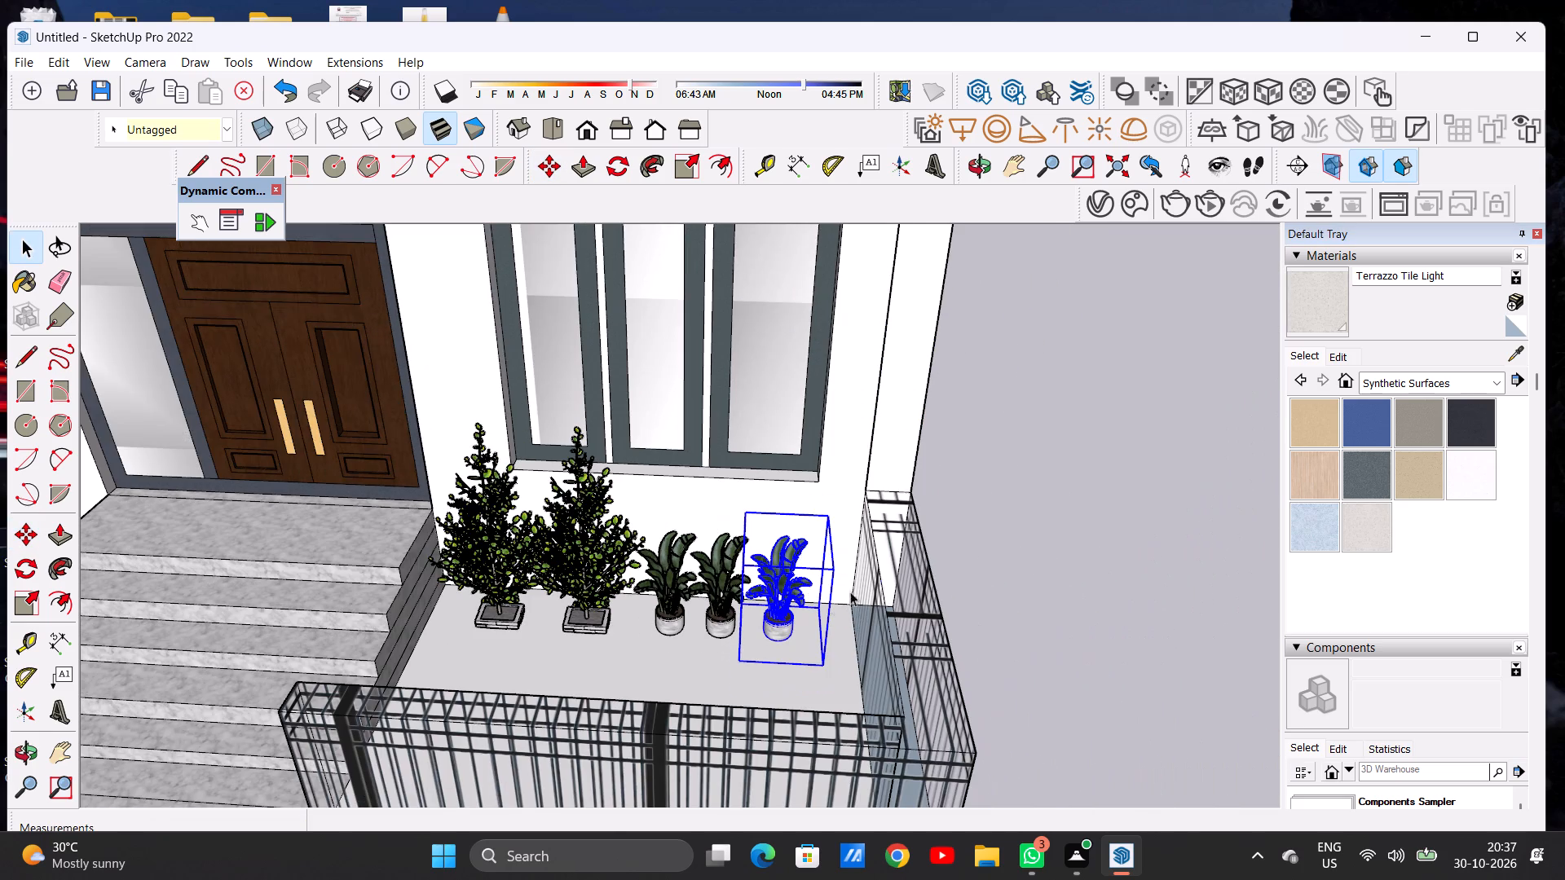
pyautogui.click(1047, 492)
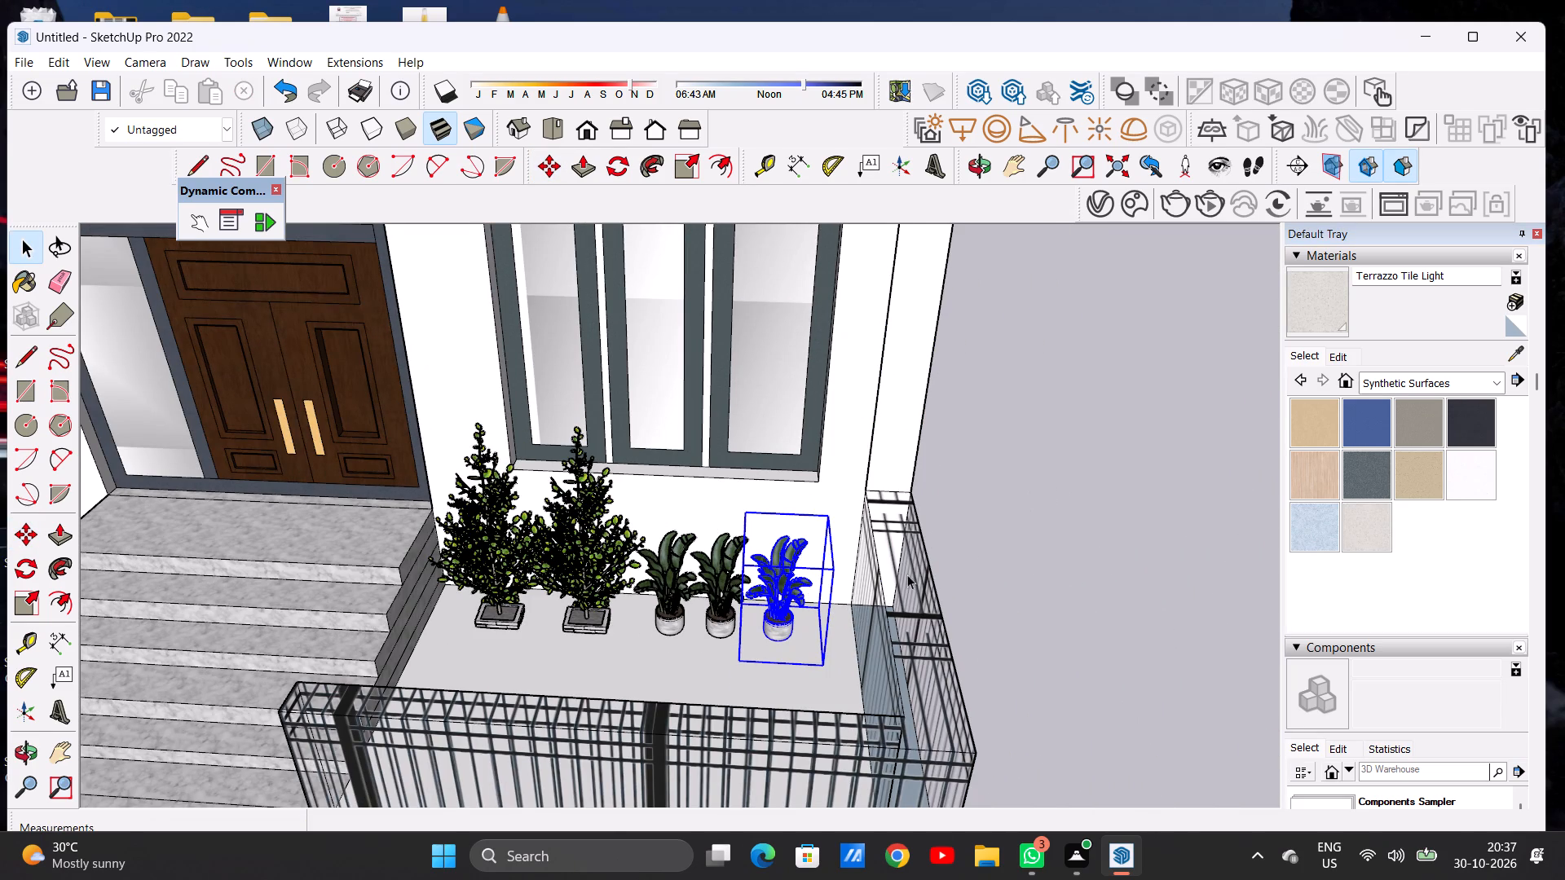
# Examine the row of shrubs and three potted plants from the front and side, with the whole facade in view.
pyautogui.scroll(-5, 906, 603)
pyautogui.scroll(-6, 826, 600)
pyautogui.moveTo(774, 683); pyautogui.dragTo(790, 561, button='middle')
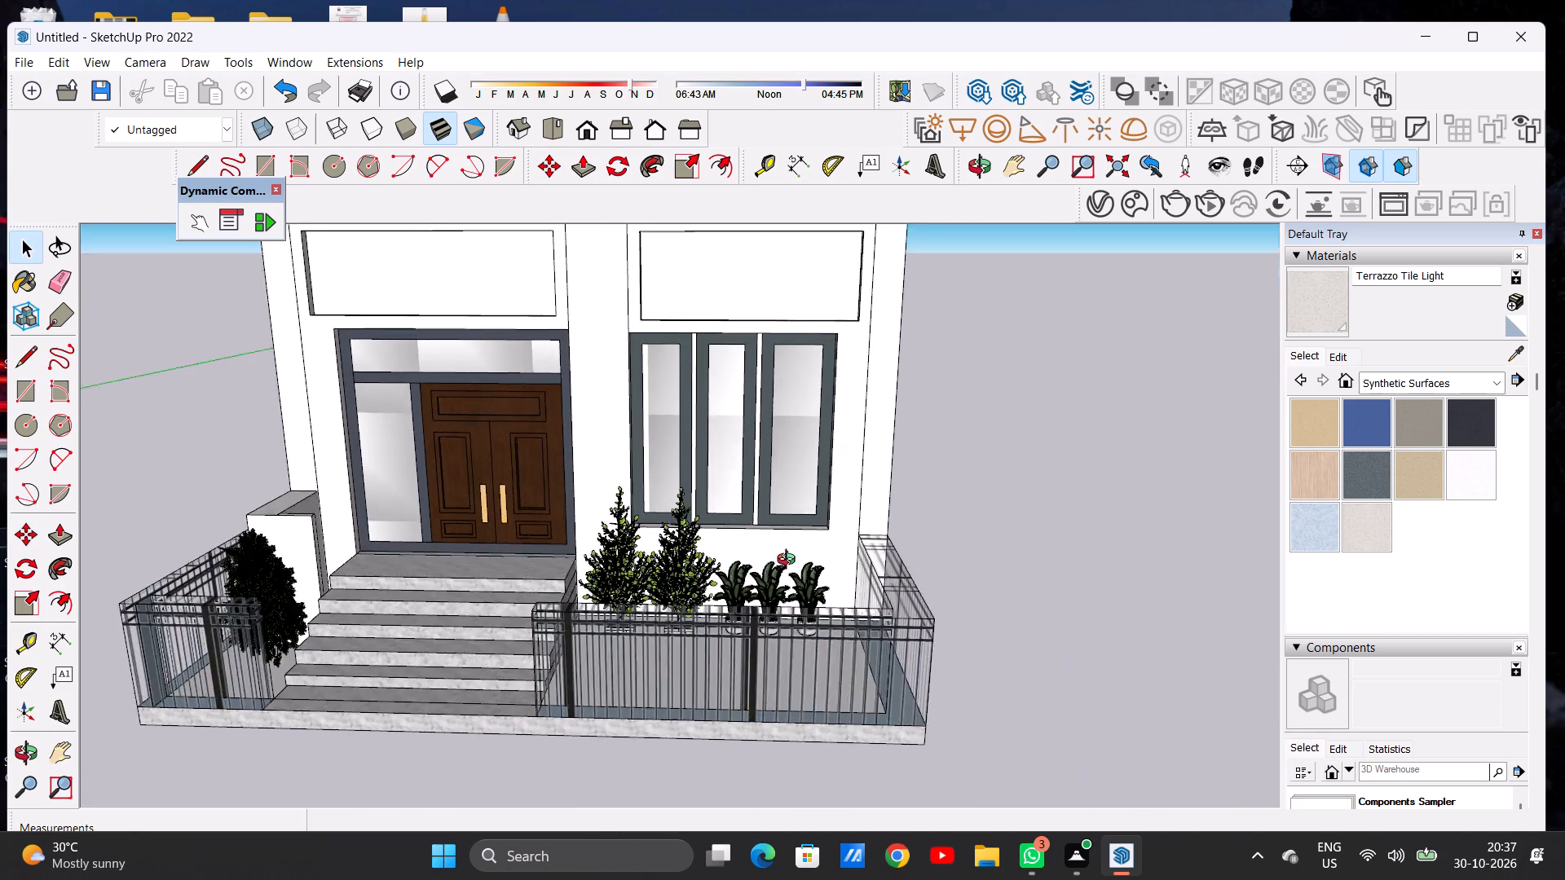
pyautogui.moveTo(790, 561); pyautogui.dragTo(797, 514, button='middle')
pyautogui.scroll(-5, 771, 643)
pyautogui.moveTo(746, 646); pyautogui.dragTo(747, 640, button='middle')
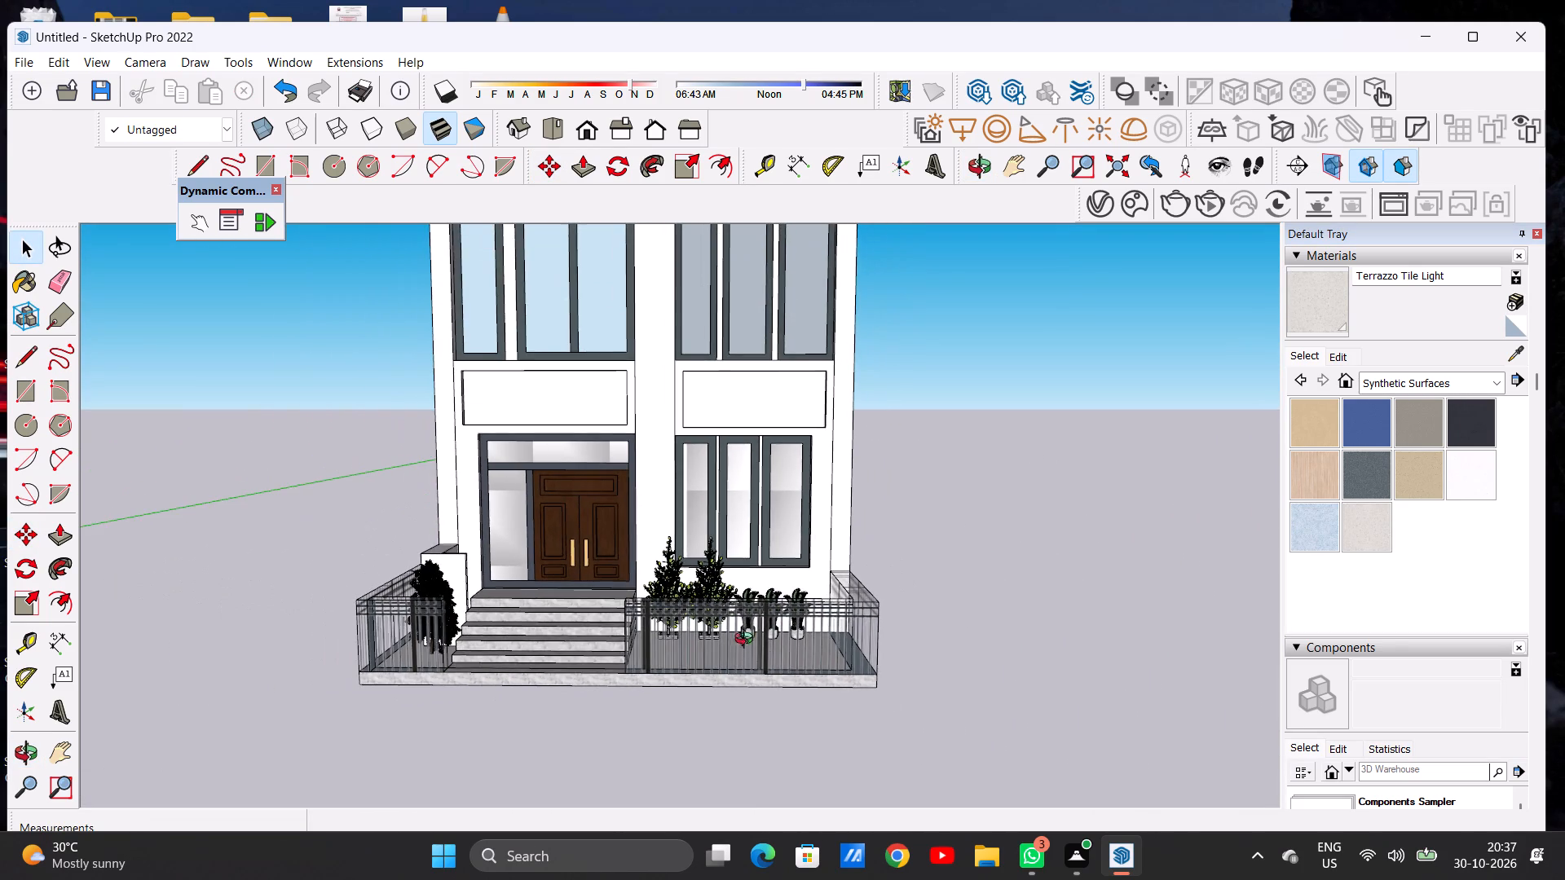
pyautogui.moveTo(747, 640); pyautogui.dragTo(753, 614, button='middle')
pyautogui.scroll(1, 755, 614)
pyautogui.scroll(-1, 755, 614)
pyautogui.scroll(7, 755, 614)
pyautogui.scroll(-1, 769, 640)
pyautogui.scroll(19, 769, 640)
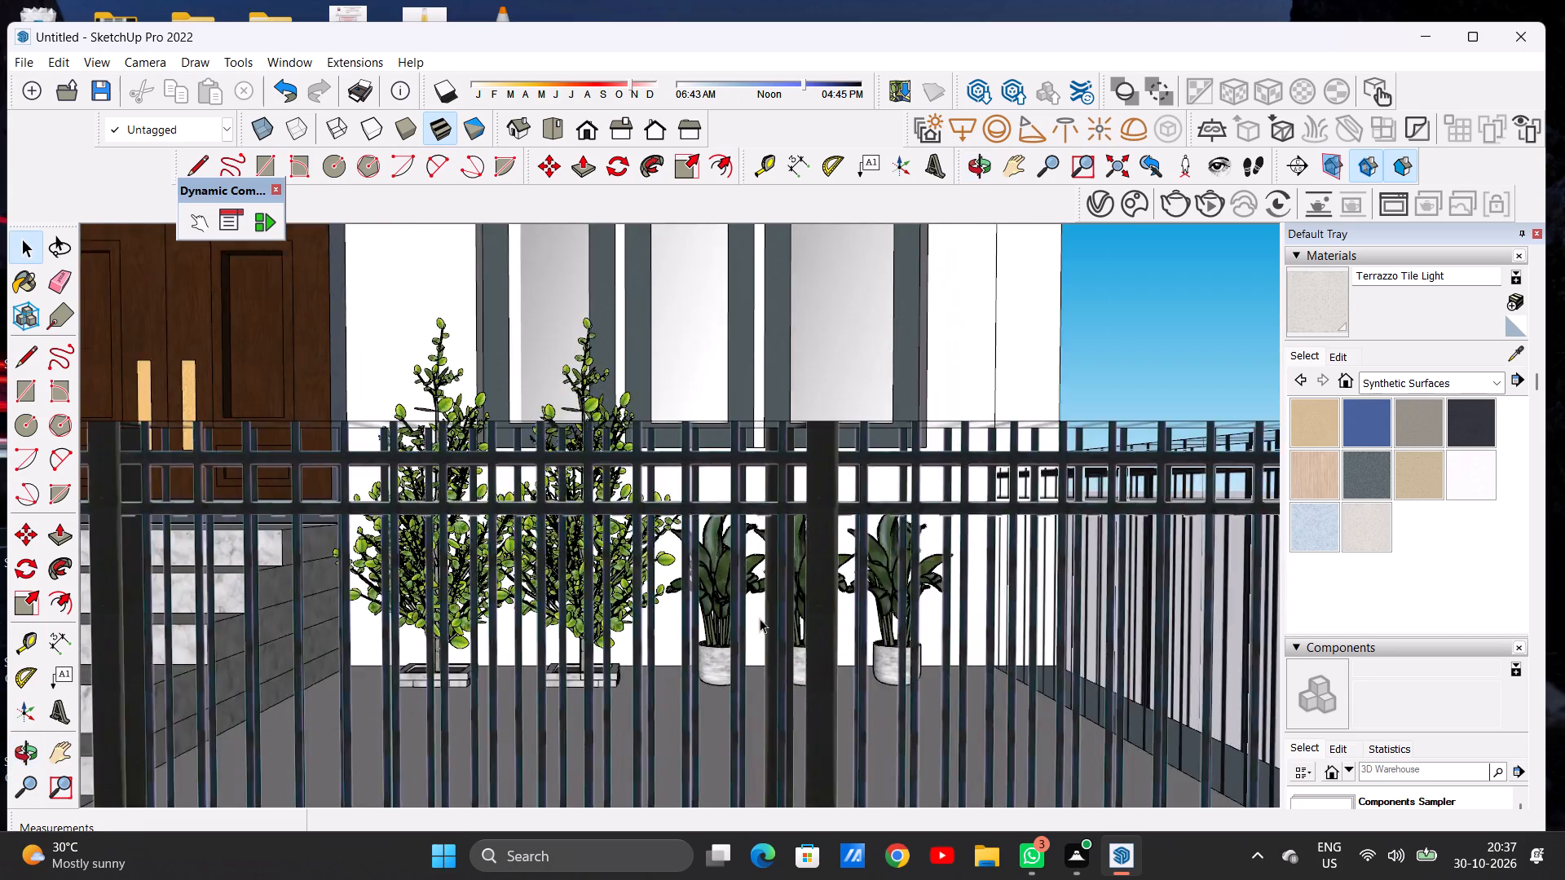
pyautogui.scroll(3, 760, 618)
pyautogui.scroll(-13, 760, 618)
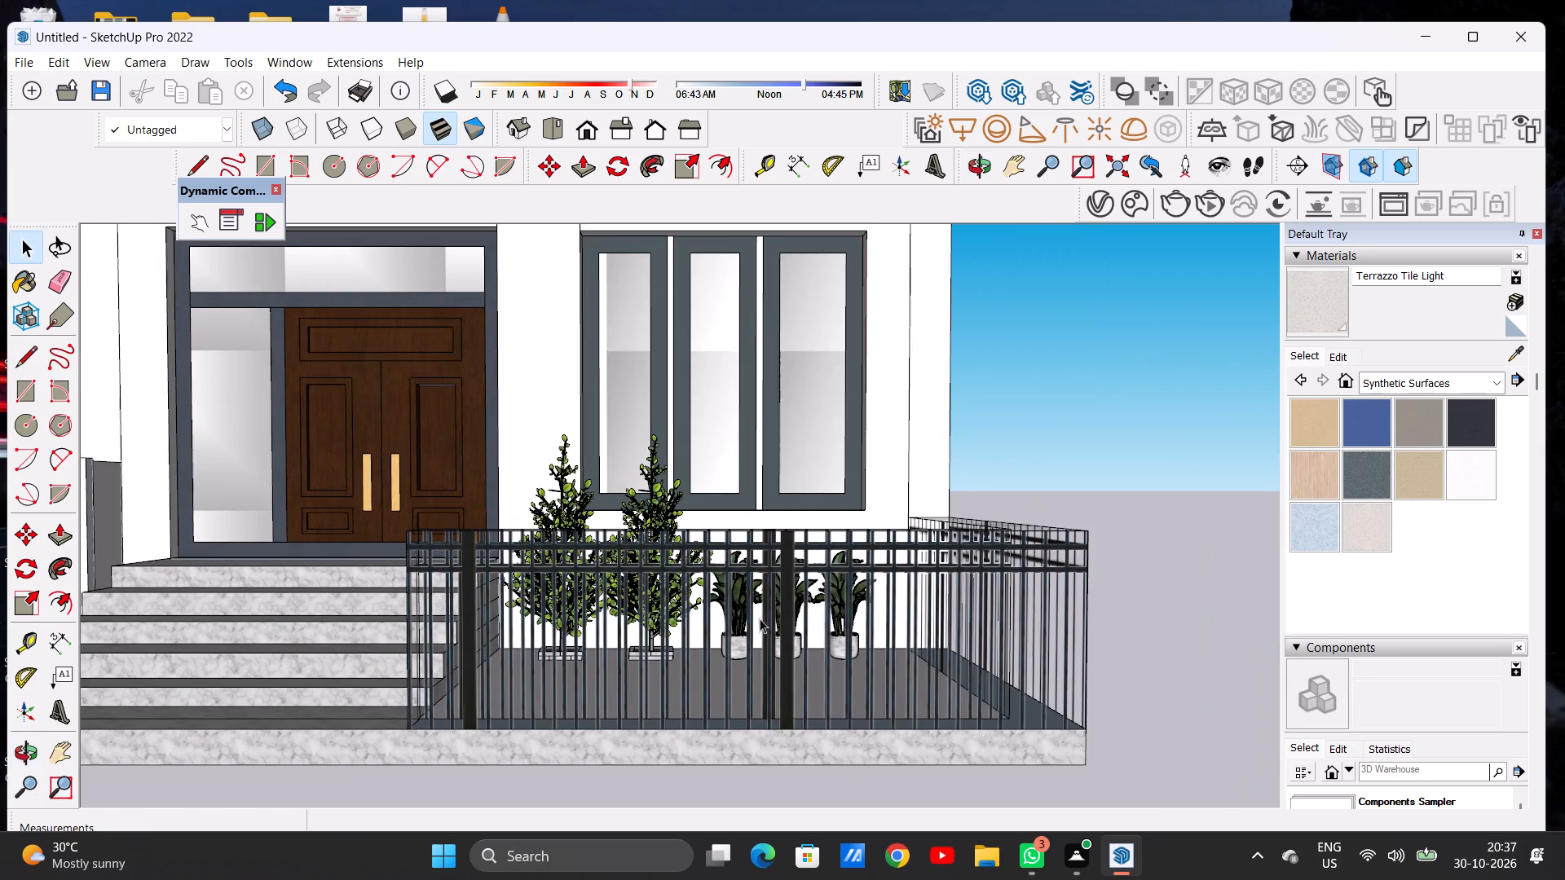
pyautogui.moveTo(839, 618); pyautogui.dragTo(476, 647, button='middle')
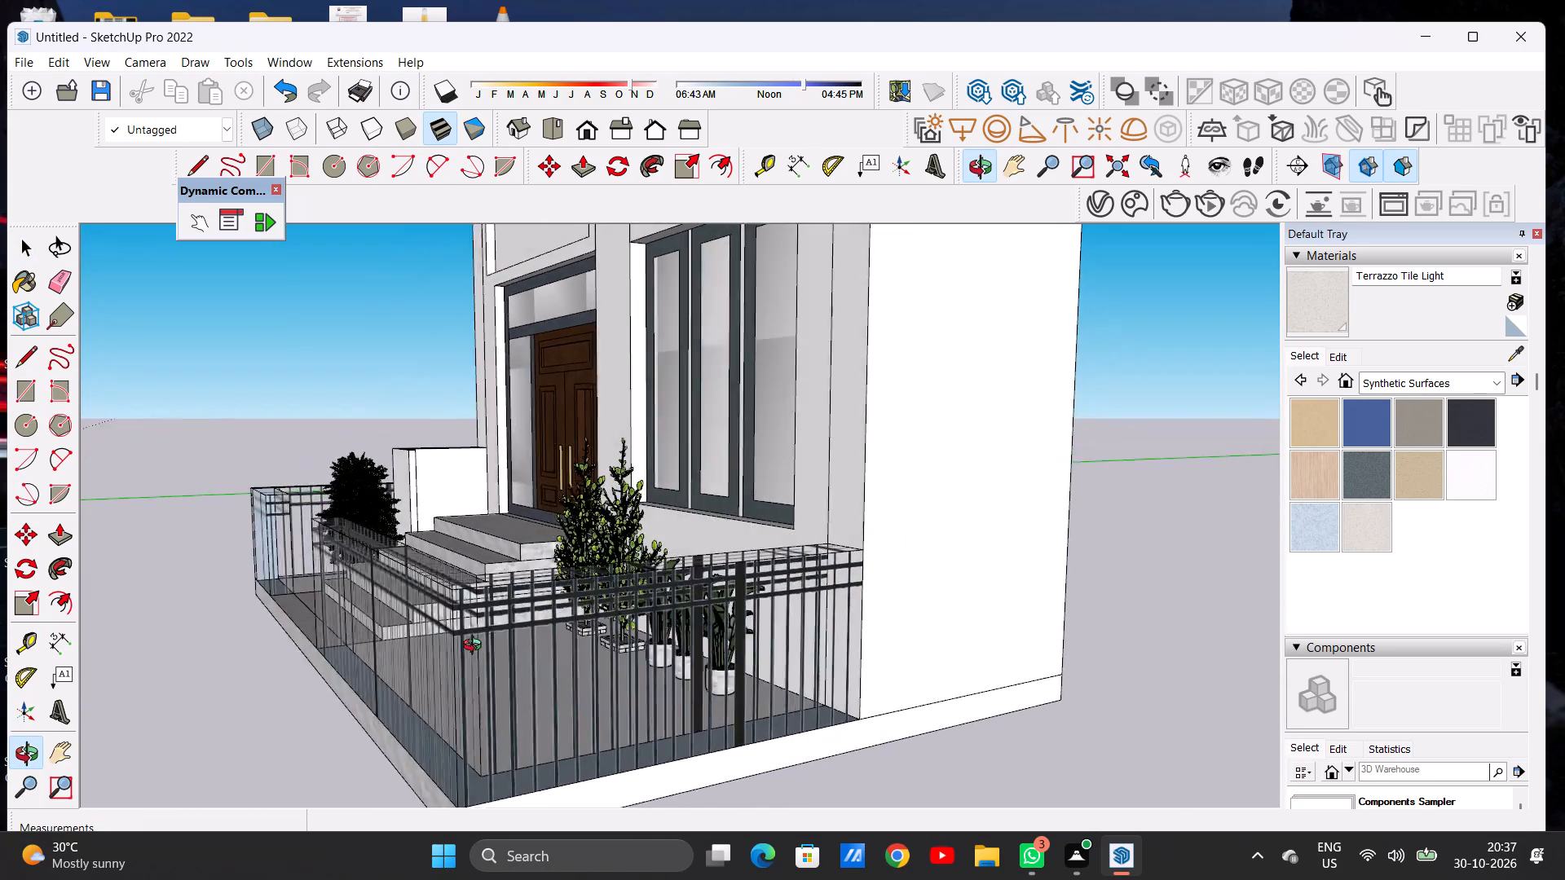
pyautogui.moveTo(476, 647); pyautogui.dragTo(804, 640, button='middle')
pyautogui.scroll(-6, 807, 643)
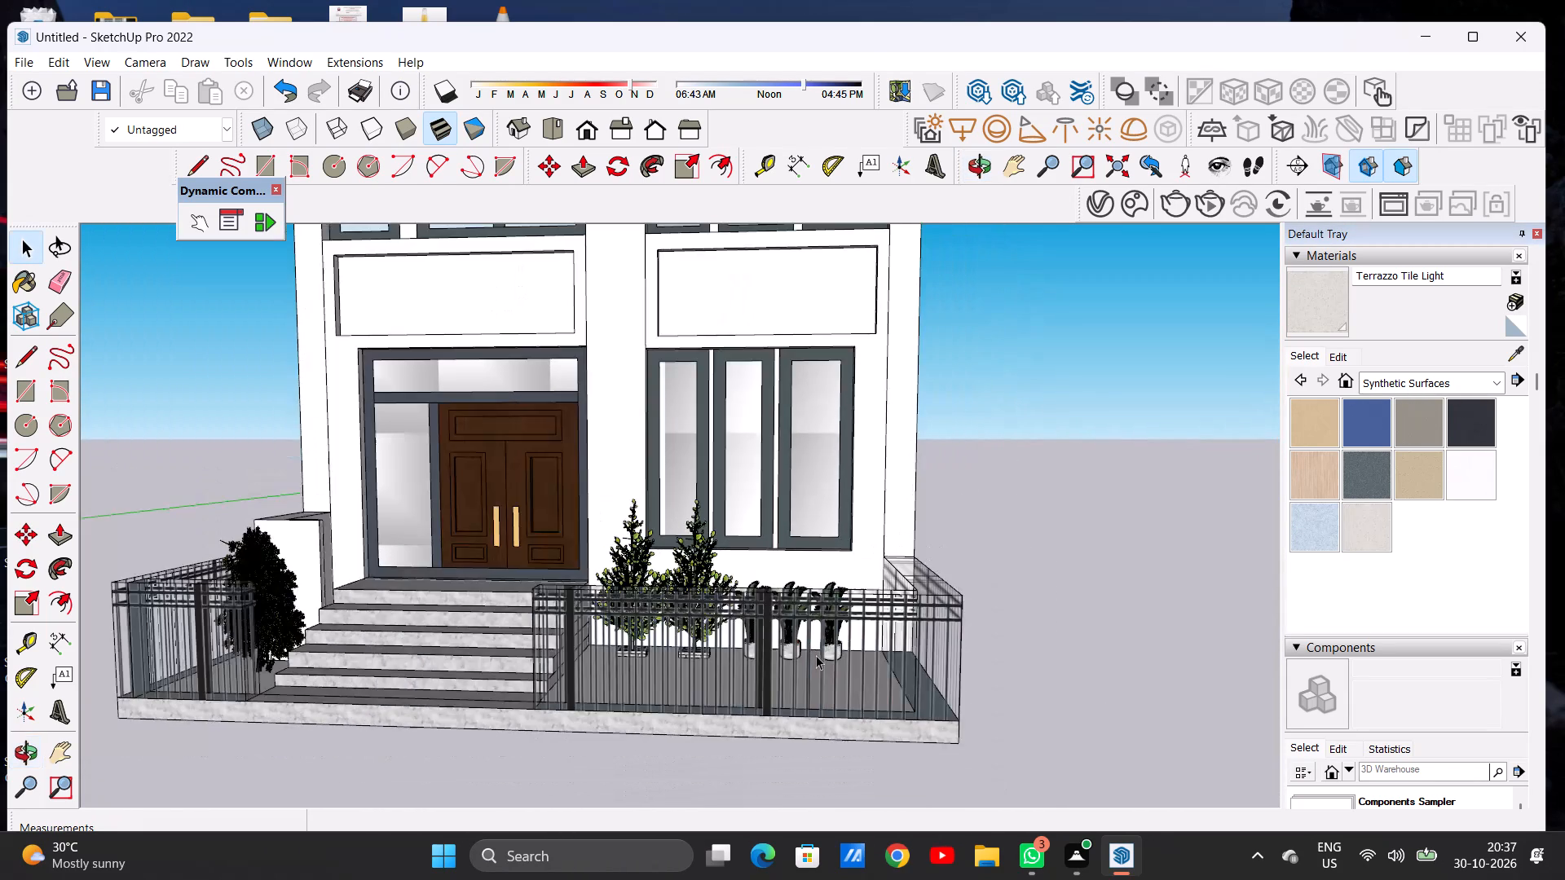
pyautogui.scroll(-8, 816, 655)
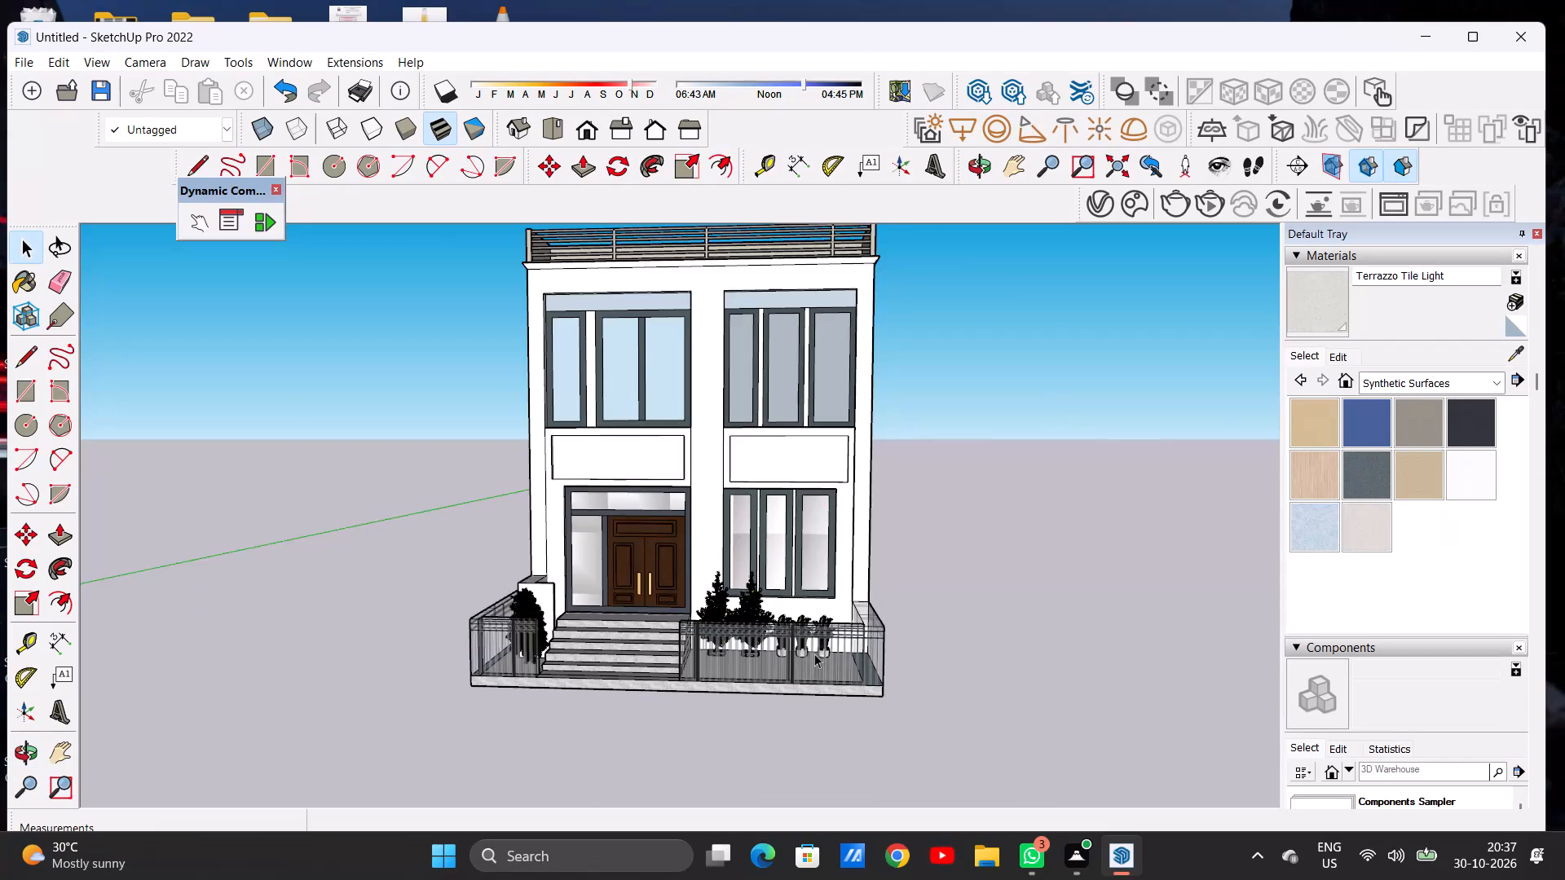
# Examine the tree and the bare ground inside the railing beside the front stairs, from several angles and above.
pyautogui.scroll(2, 561, 669)
pyautogui.scroll(-1, 561, 669)
pyautogui.scroll(3, 561, 667)
pyautogui.scroll(-1, 528, 611)
pyautogui.scroll(10, 528, 611)
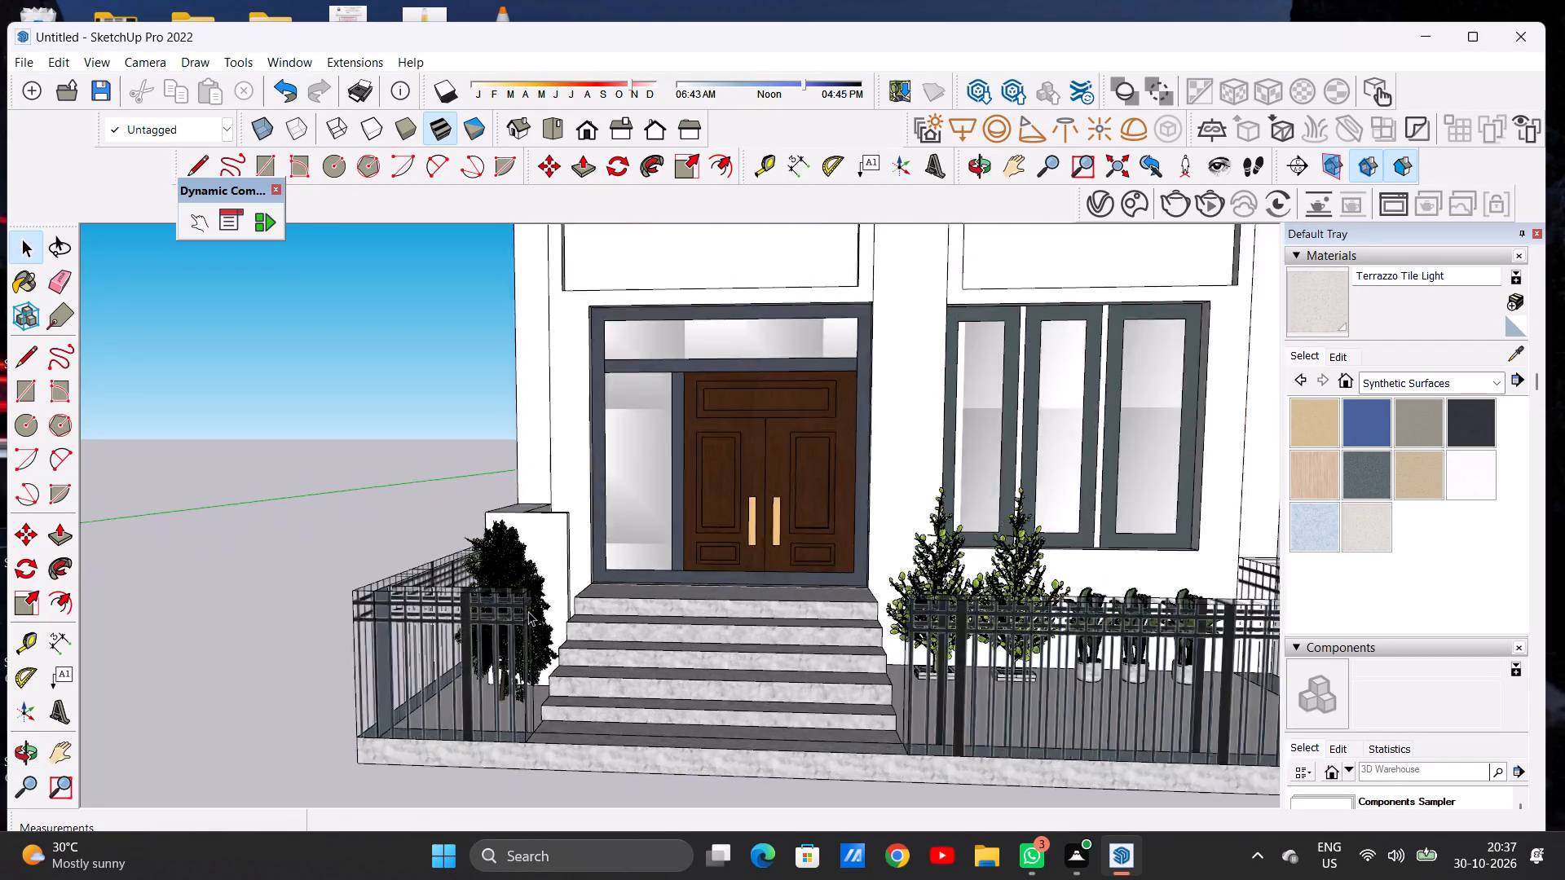
pyautogui.scroll(9, 528, 611)
pyautogui.moveTo(496, 552); pyautogui.dragTo(898, 590, button='middle')
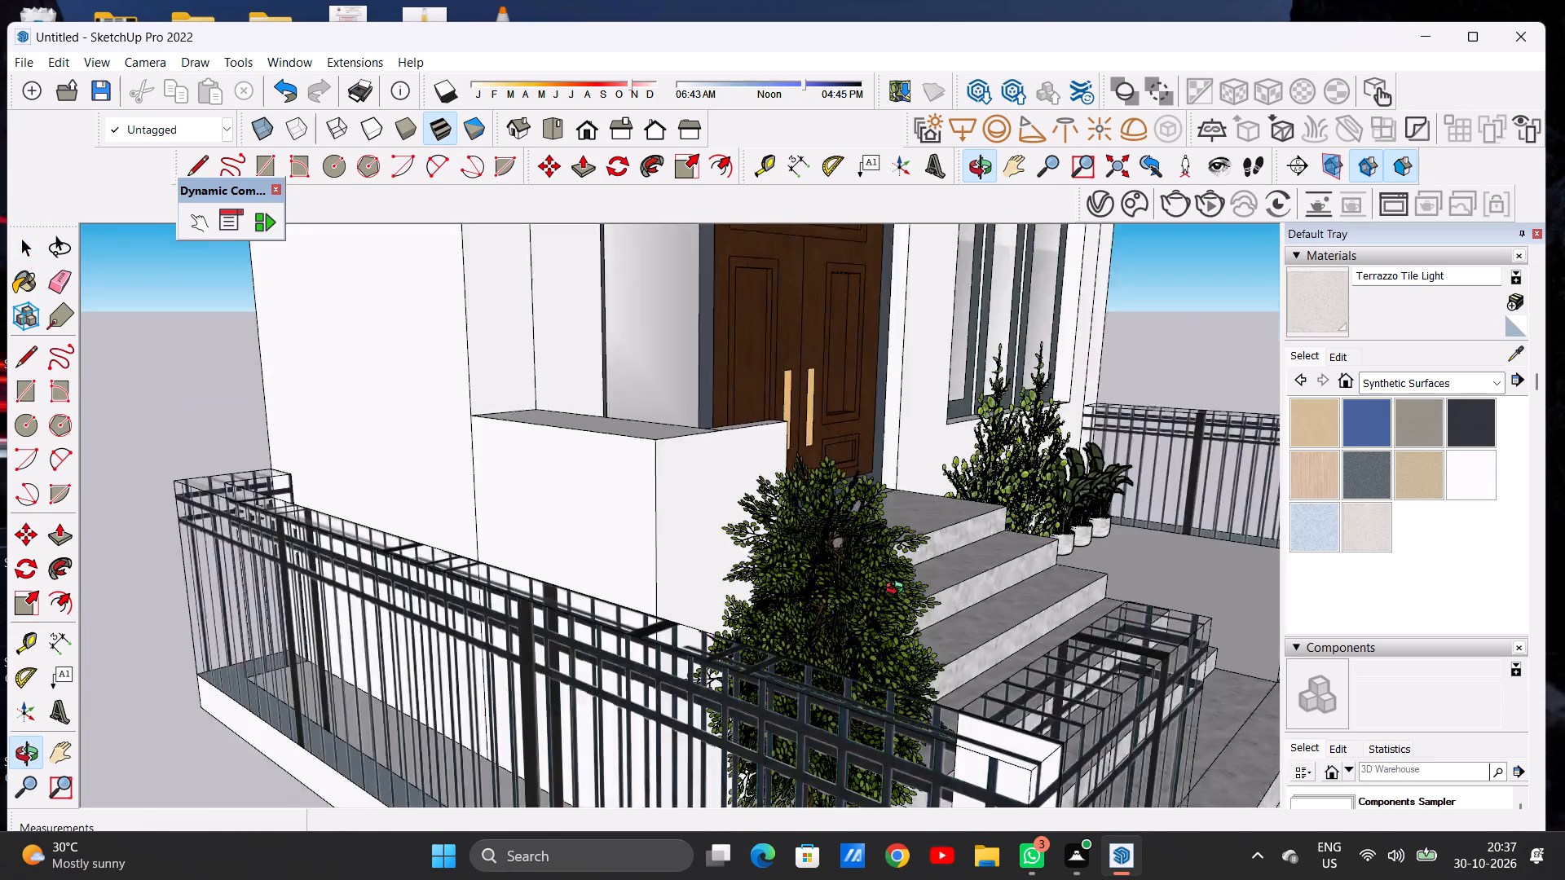
pyautogui.moveTo(898, 590); pyautogui.dragTo(586, 572, button='middle')
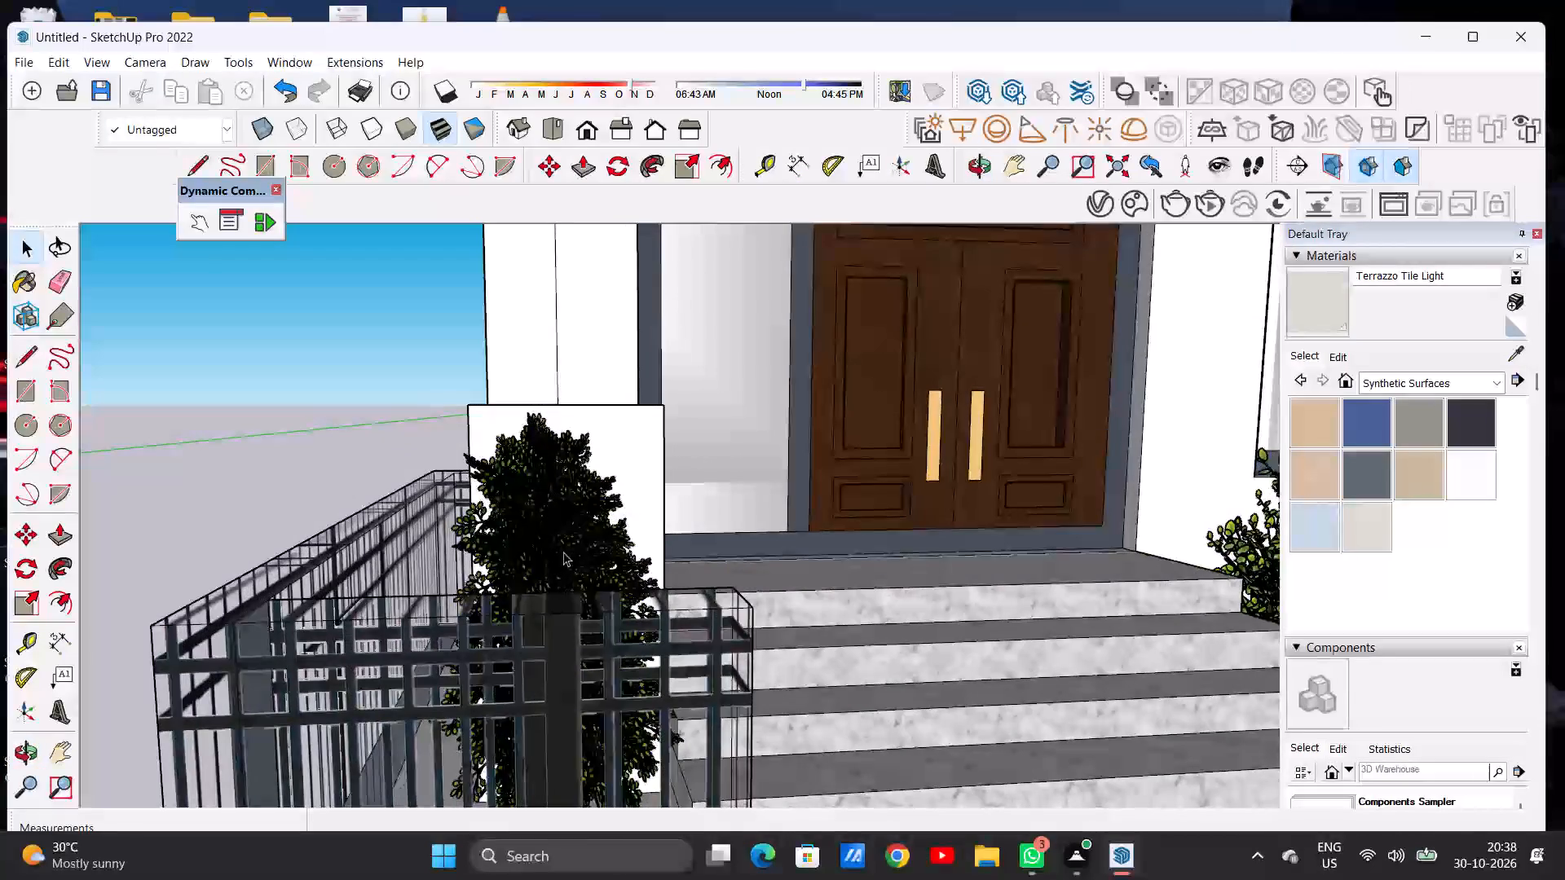
pyautogui.scroll(-18, 558, 552)
pyautogui.moveTo(577, 543); pyautogui.dragTo(515, 668, button='middle')
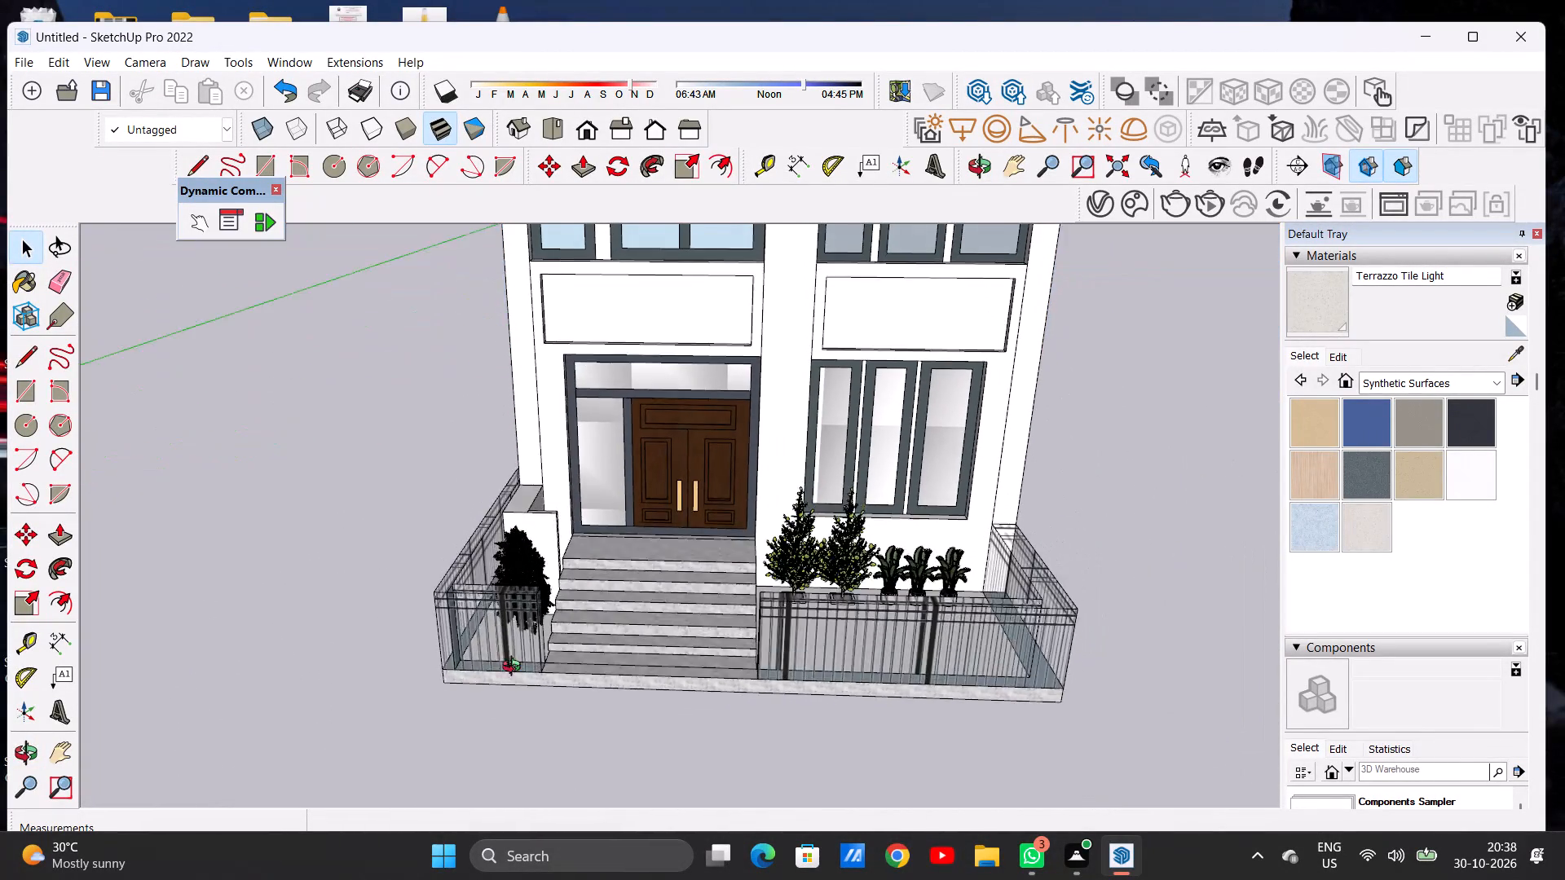
pyautogui.moveTo(515, 668); pyautogui.dragTo(551, 697, button='middle')
pyautogui.scroll(13, 551, 565)
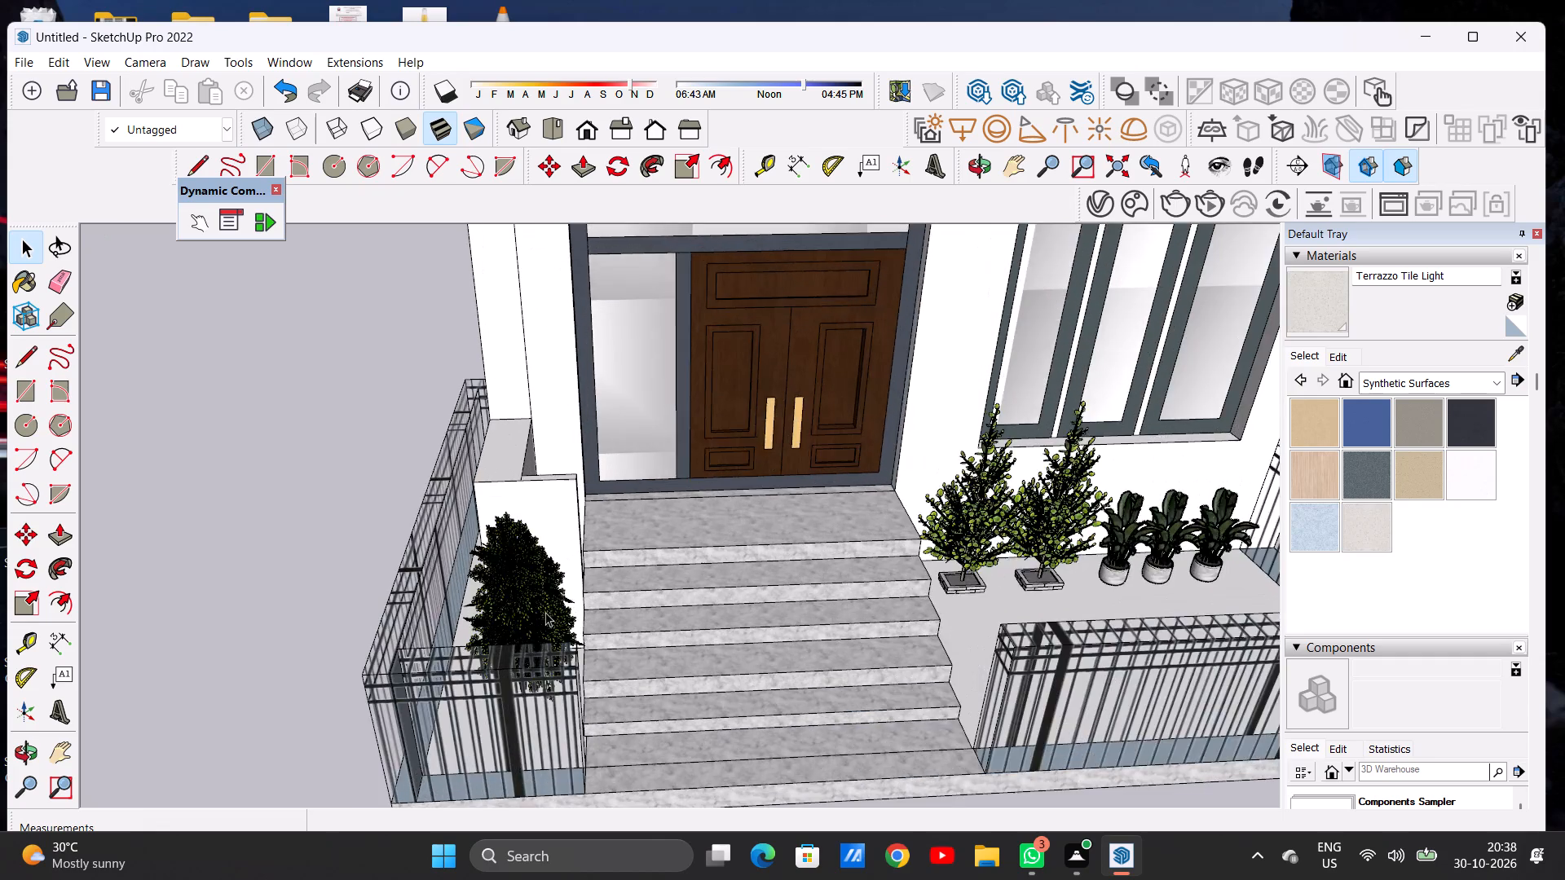
pyautogui.scroll(6, 545, 612)
pyautogui.scroll(-8, 523, 601)
pyautogui.scroll(-6, 519, 504)
pyautogui.moveTo(571, 561); pyautogui.dragTo(420, 570, button='middle')
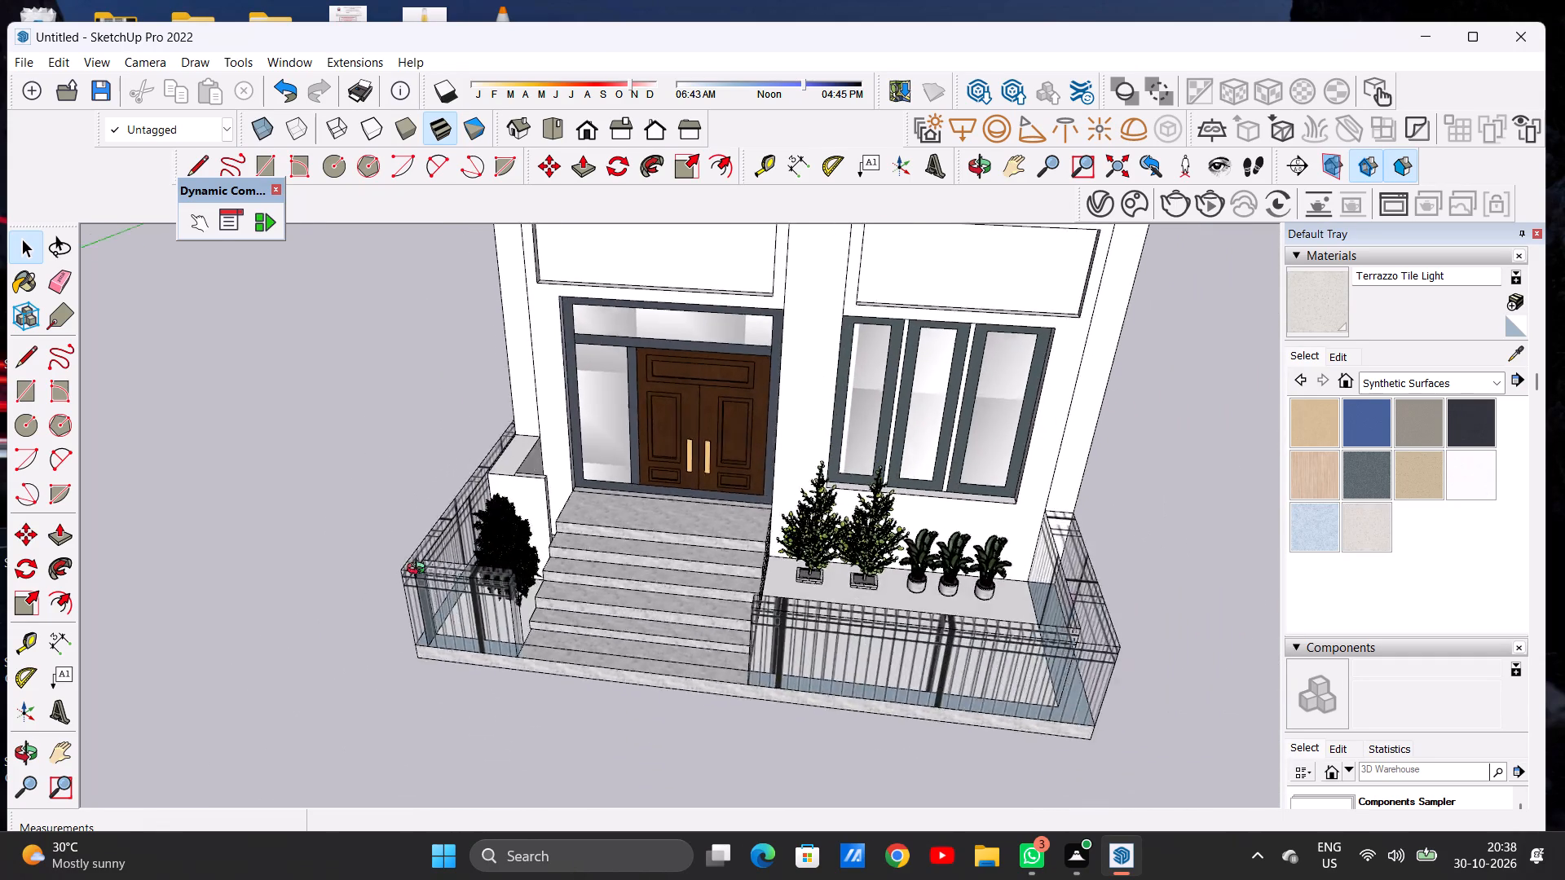
pyautogui.moveTo(420, 570); pyautogui.dragTo(233, 662, button='middle')
pyautogui.scroll(10, 461, 555)
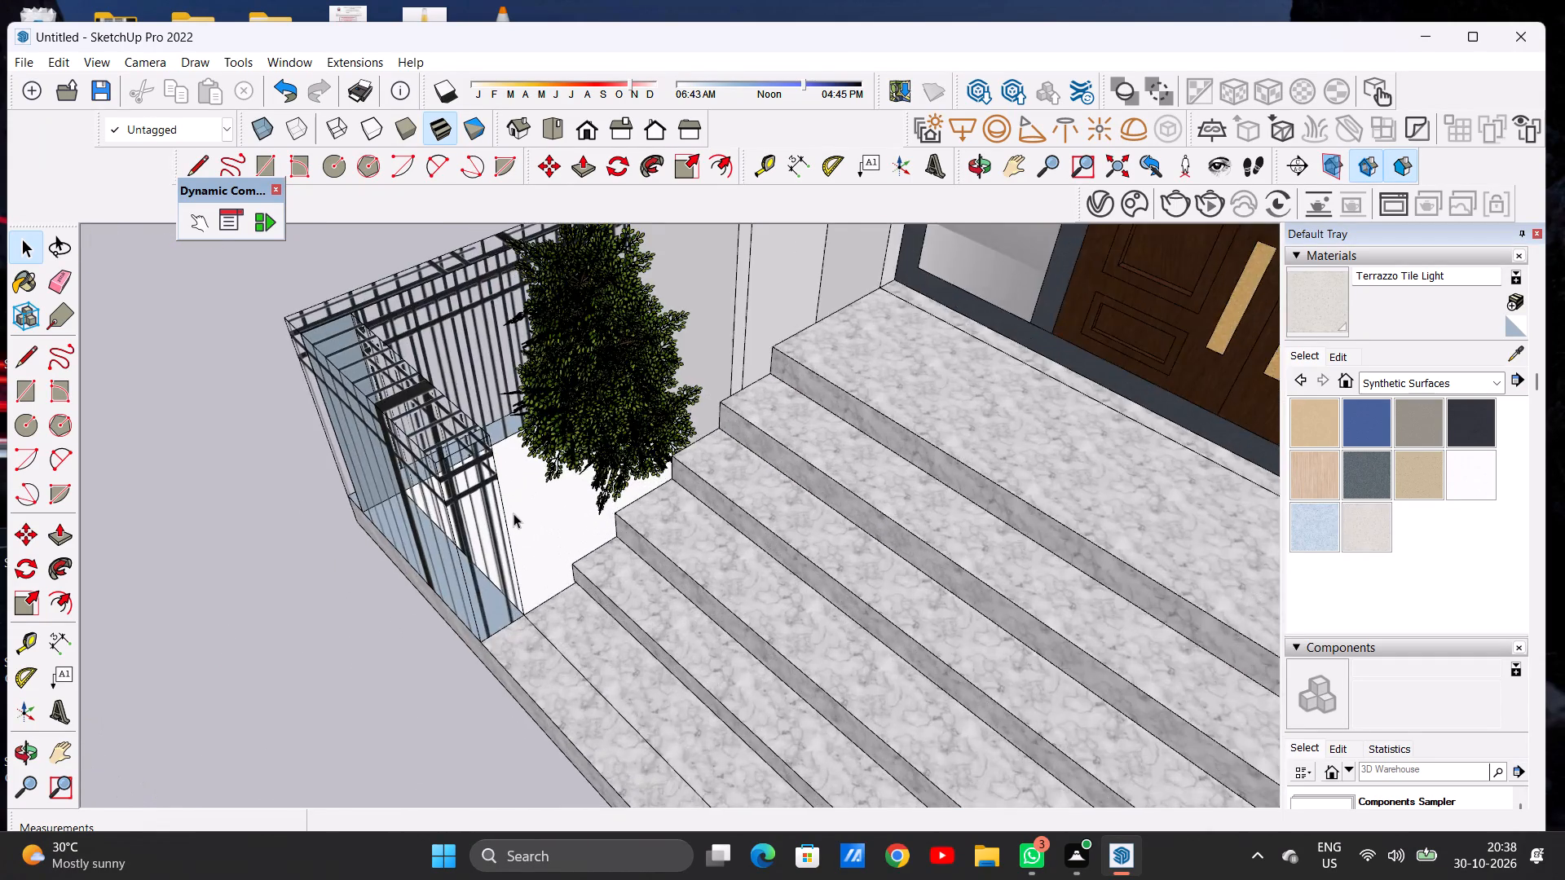
pyautogui.scroll(4, 514, 513)
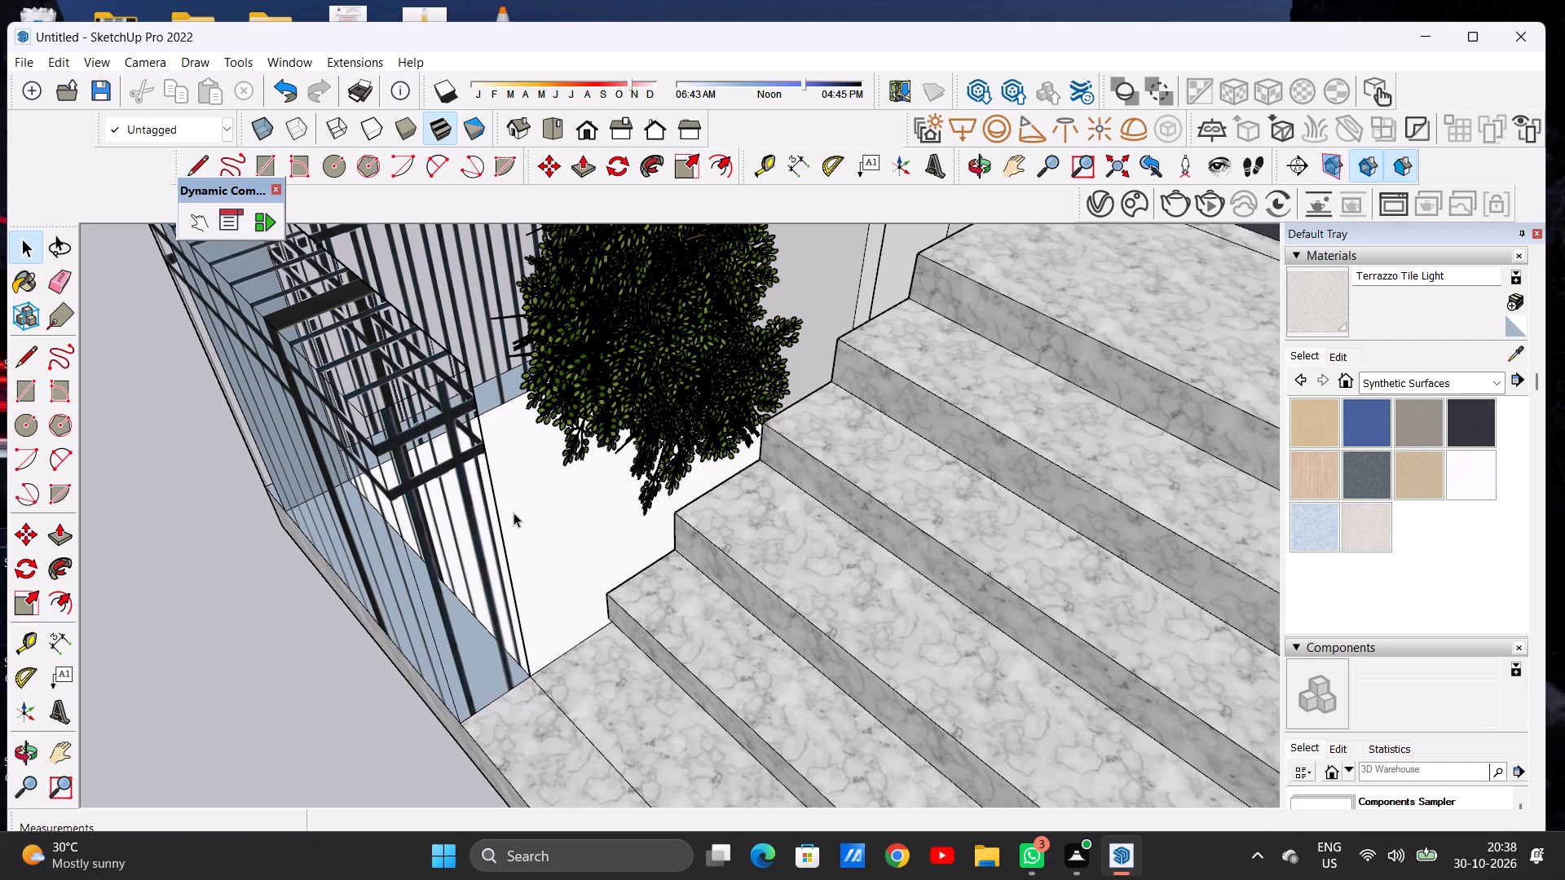
pyautogui.scroll(-5, 514, 513)
pyautogui.moveTo(588, 521); pyautogui.dragTo(640, 510, button='middle')
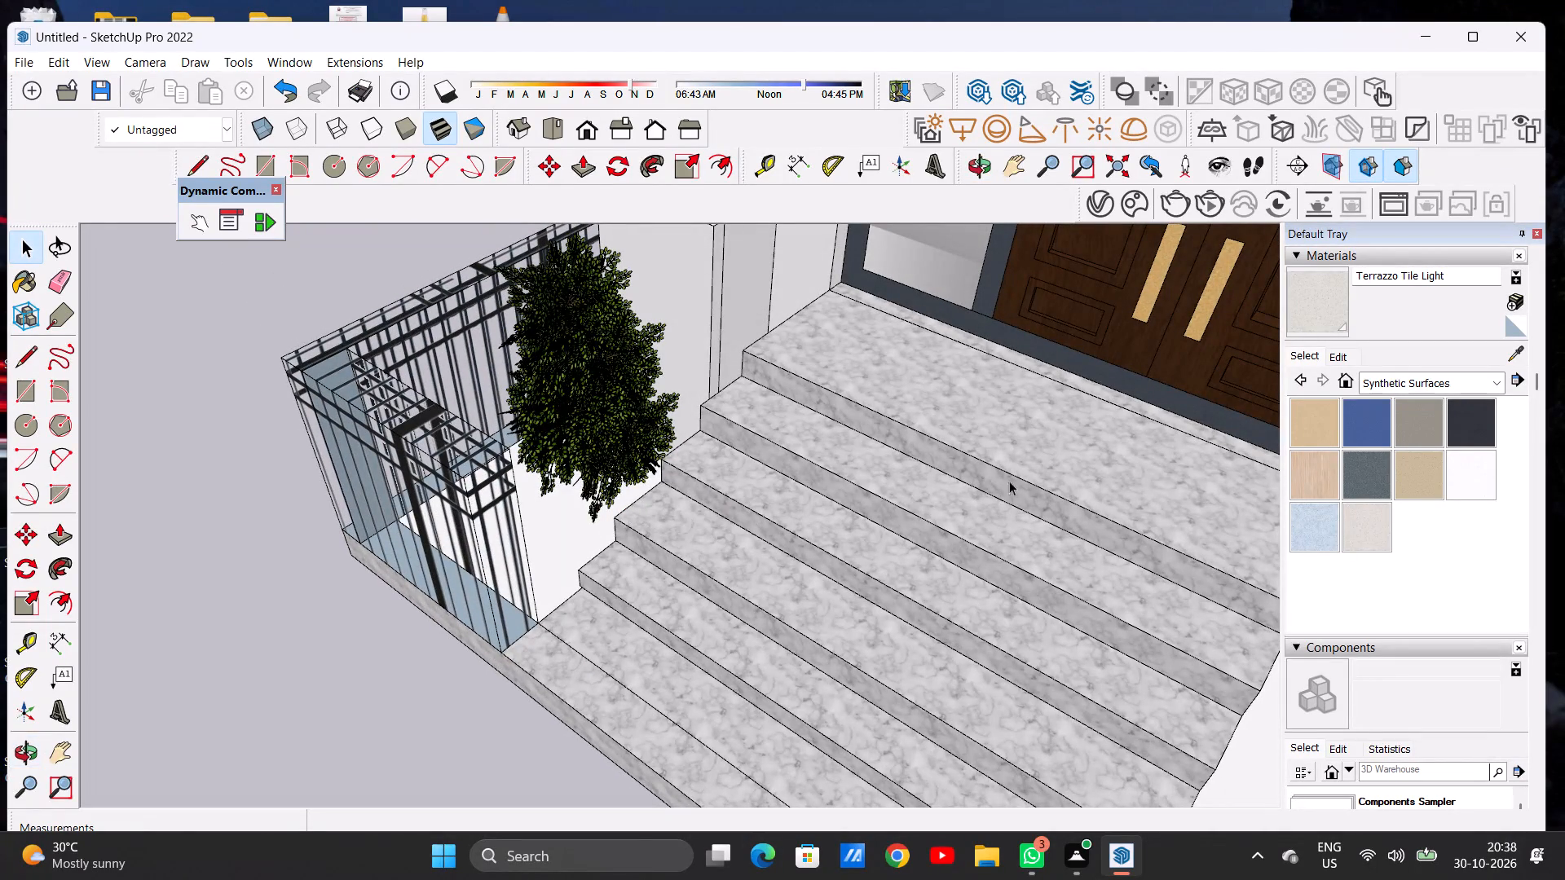
# Paint the ground under the tree beside the front stairs with Color C07 from the Colors collection.
pyautogui.click(1383, 381)
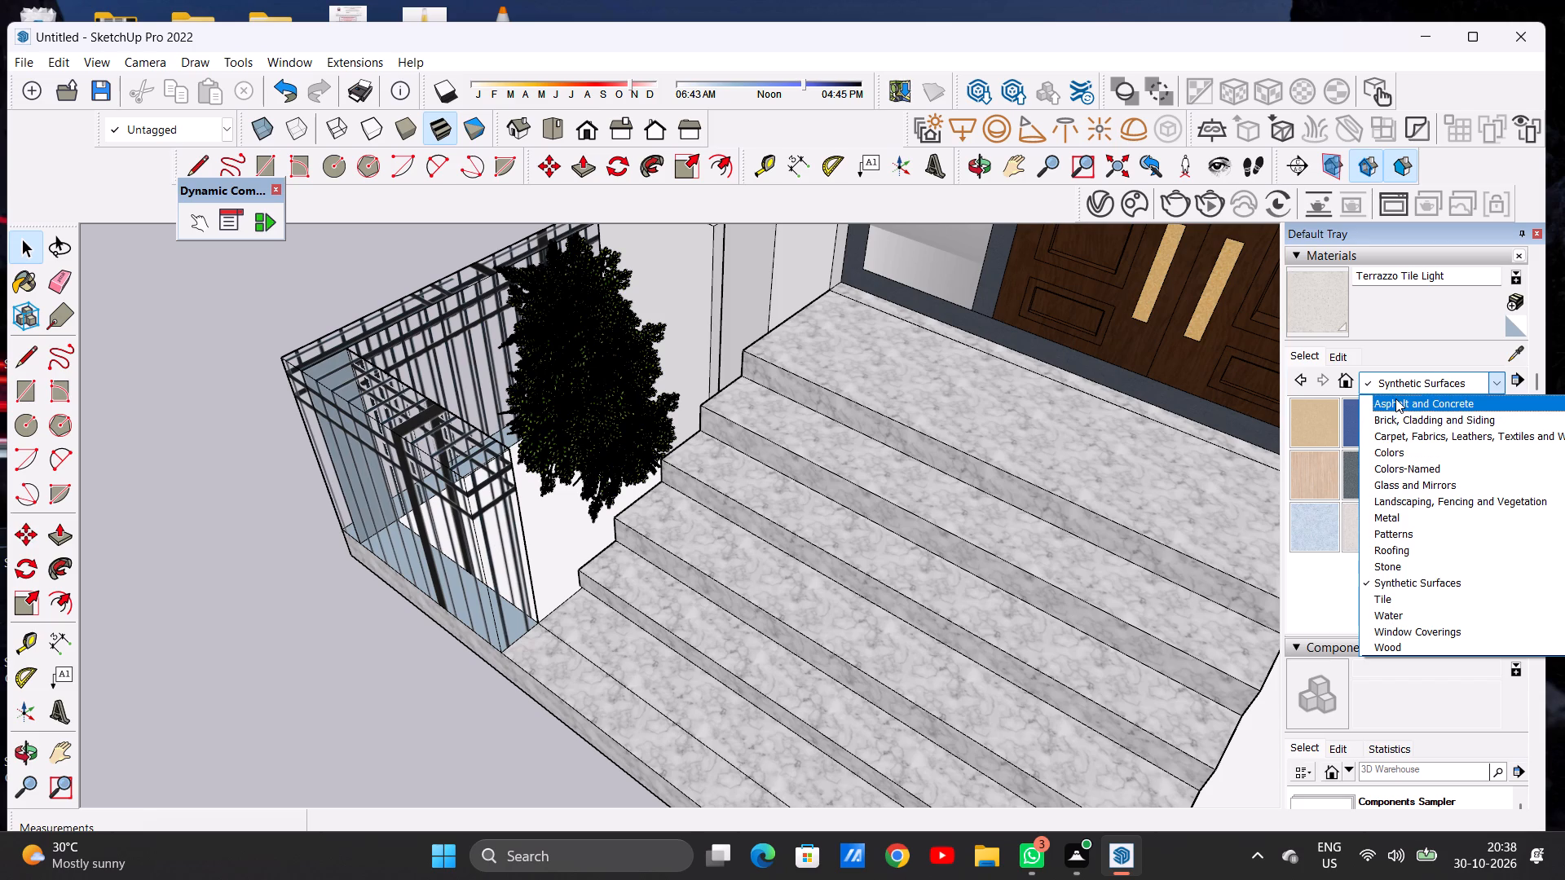
pyautogui.click(1404, 458)
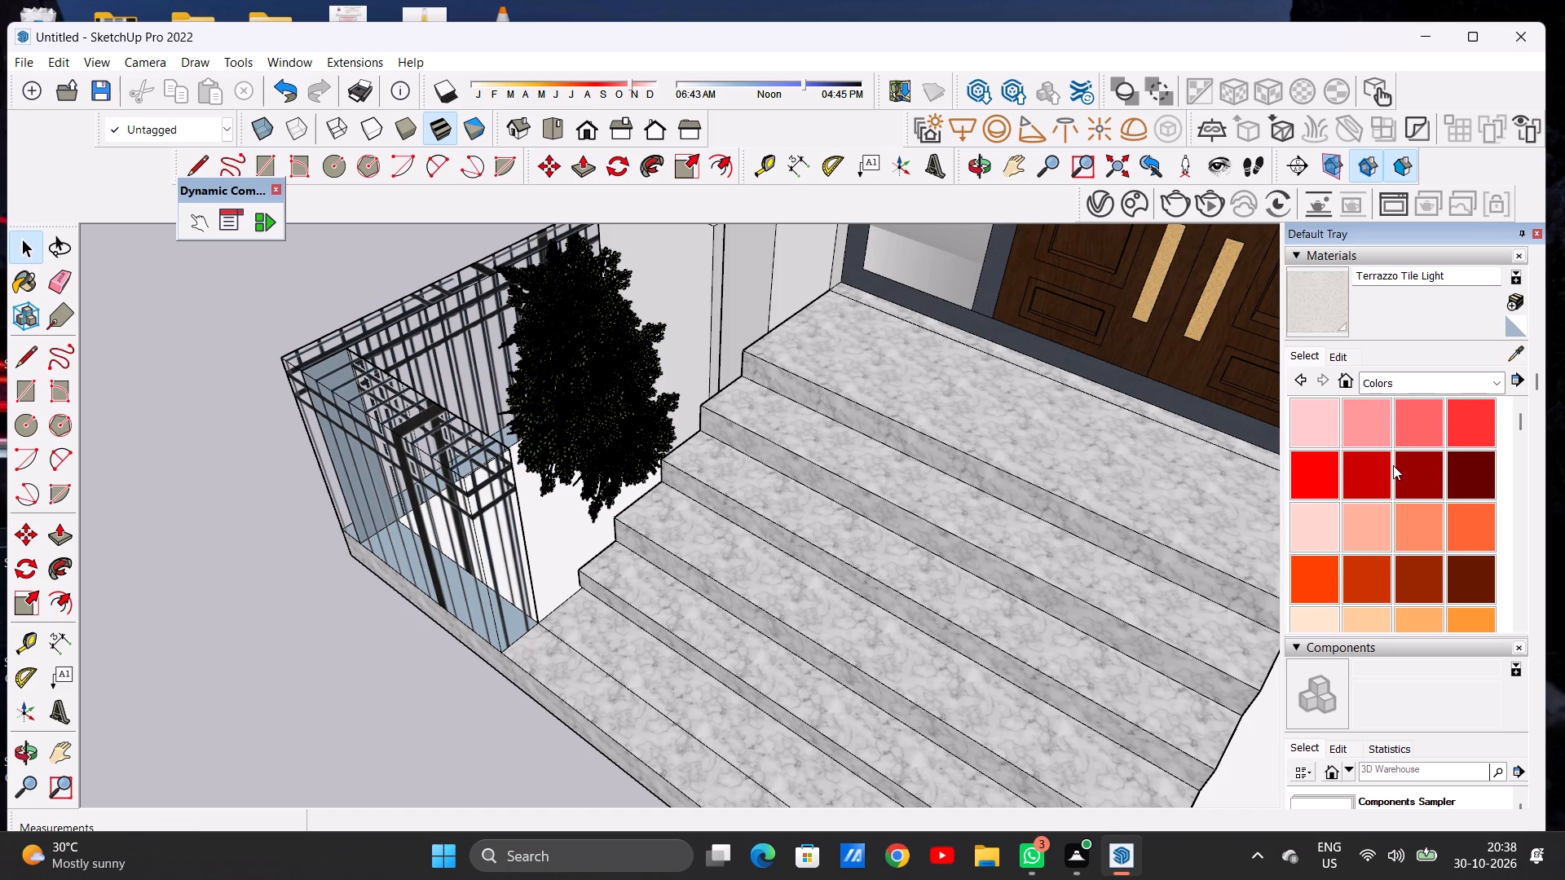
pyautogui.scroll(-1, 1393, 465)
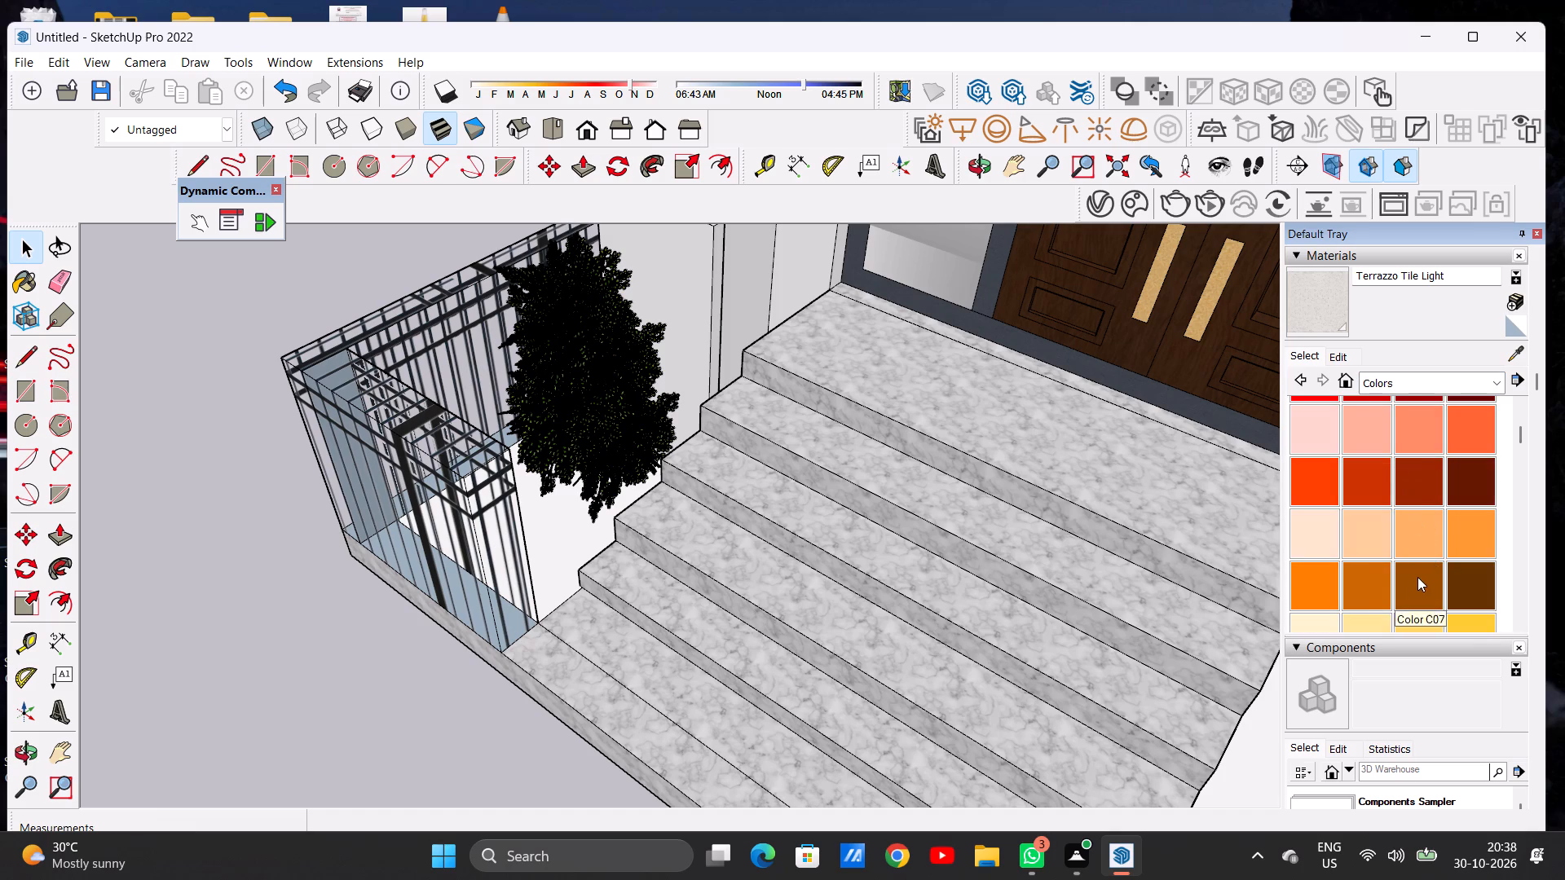
pyautogui.click(1416, 581)
pyautogui.scroll(7, 632, 540)
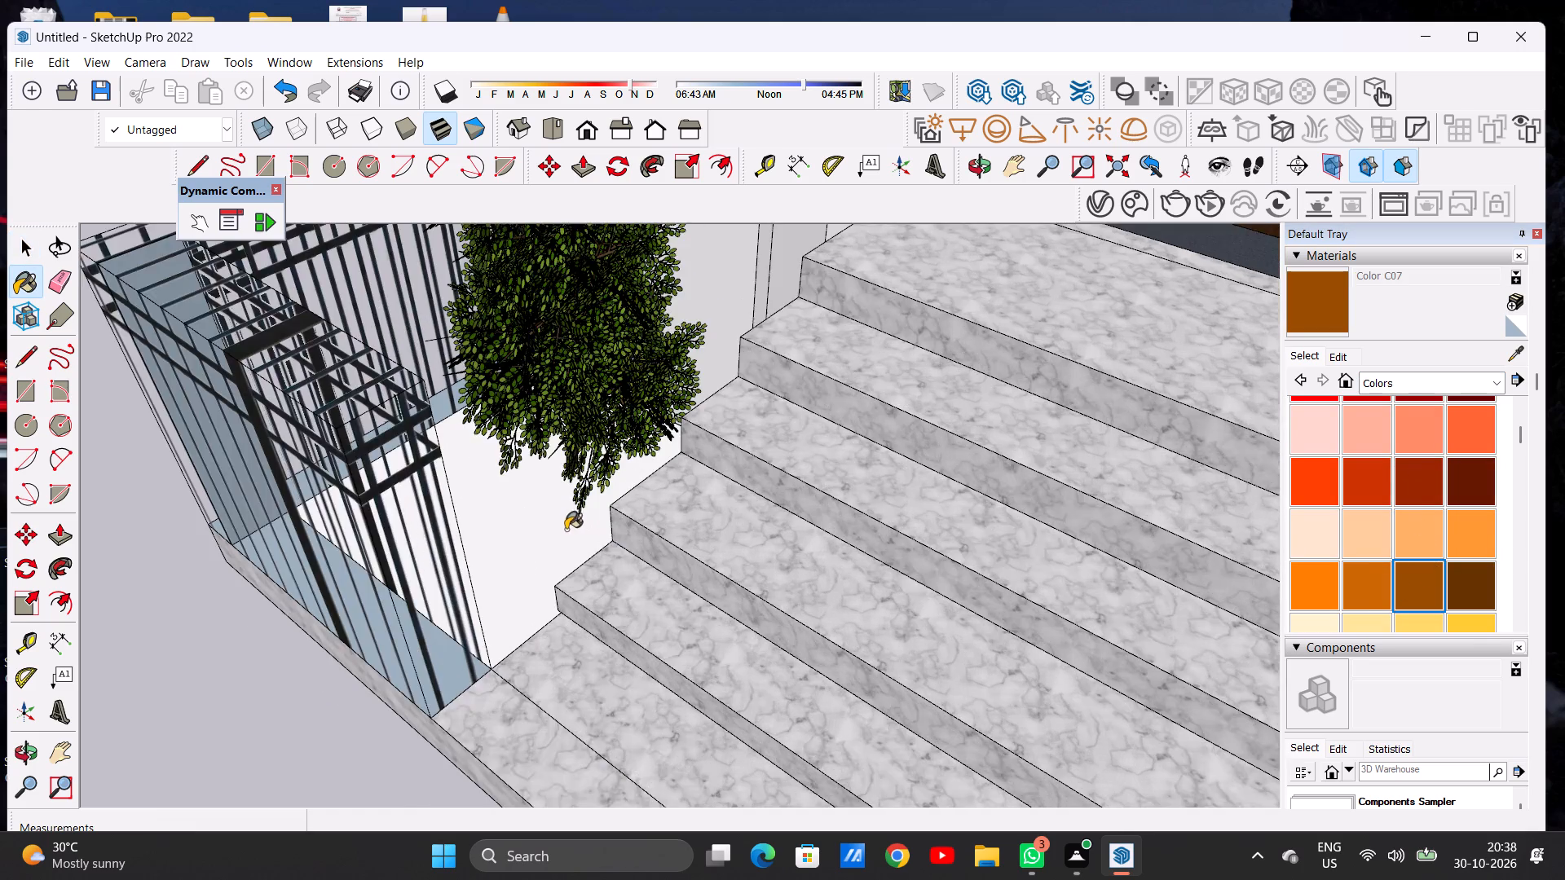
pyautogui.scroll(2, 566, 530)
pyautogui.click(523, 513)
pyautogui.scroll(-4, 531, 515)
pyautogui.scroll(-6, 627, 498)
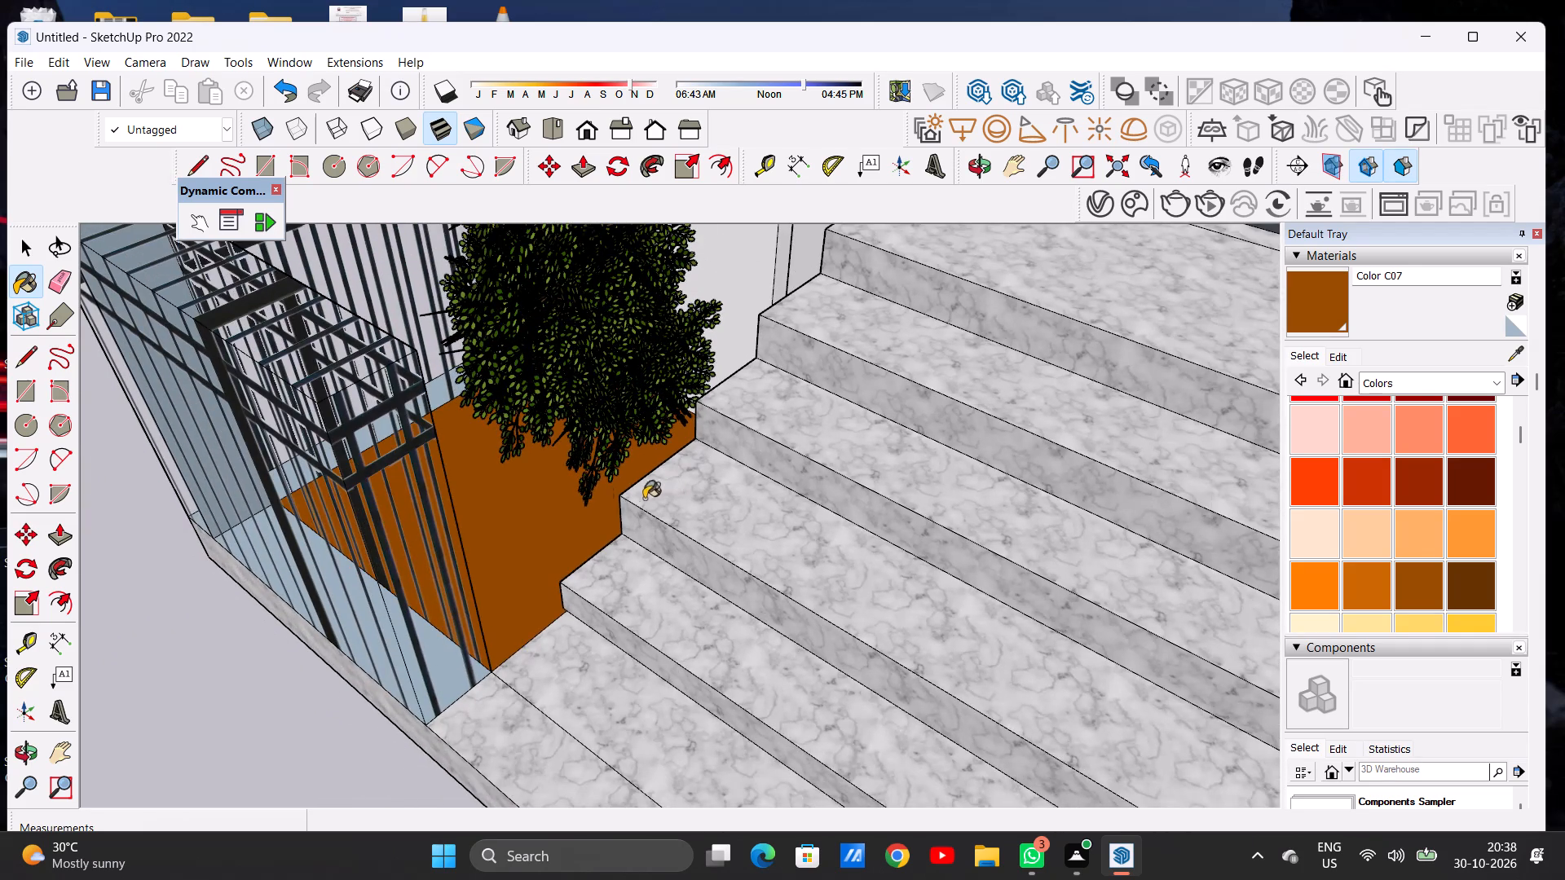
pyautogui.moveTo(562, 507); pyautogui.dragTo(529, 508, button='middle')
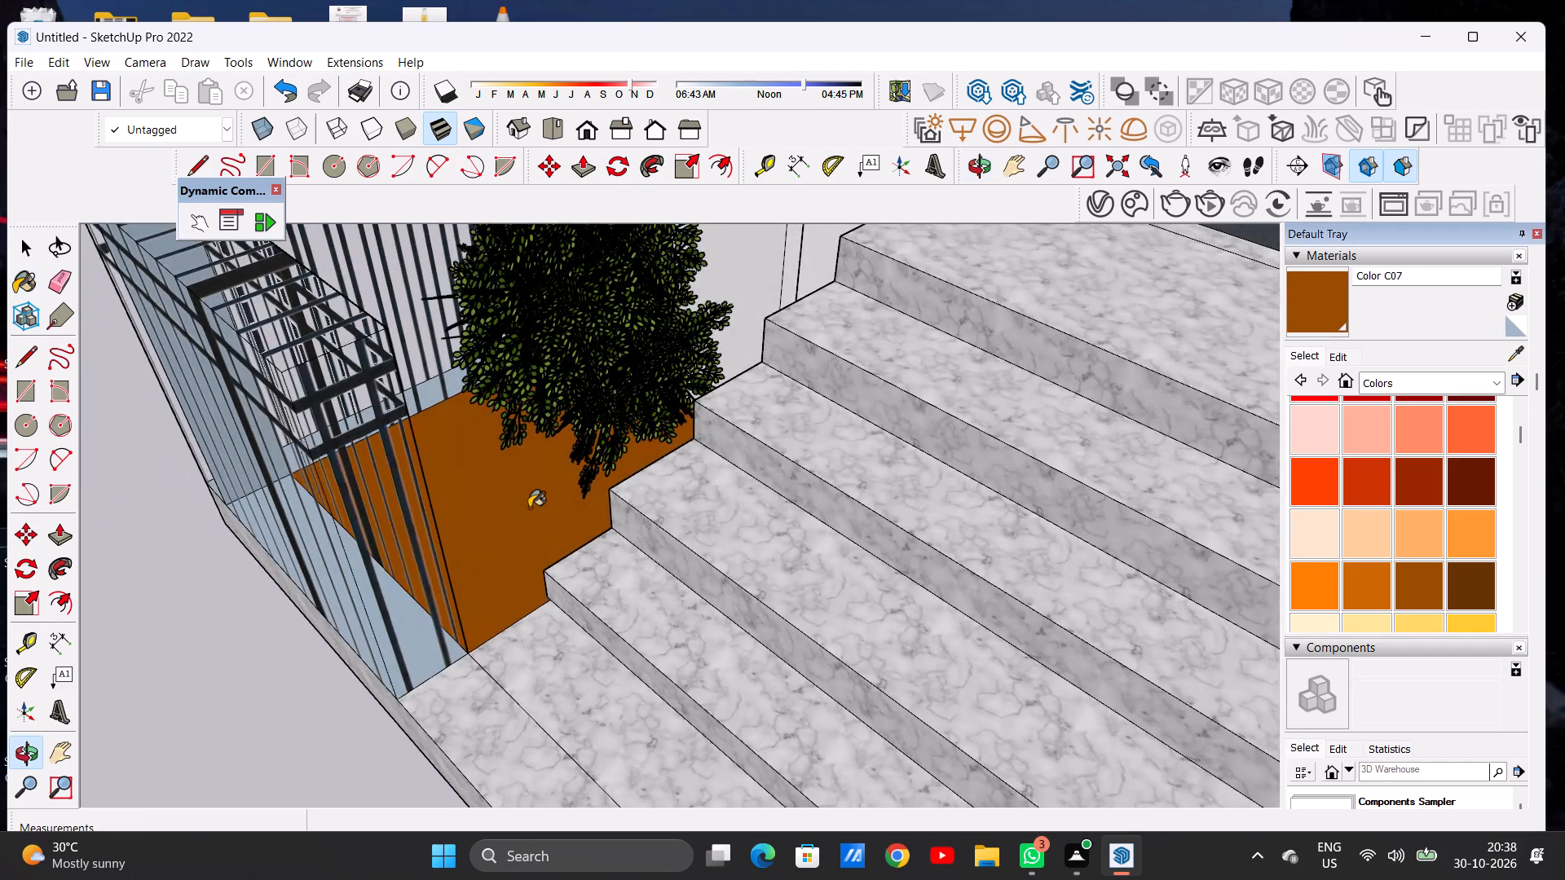
pyautogui.scroll(1, 529, 508)
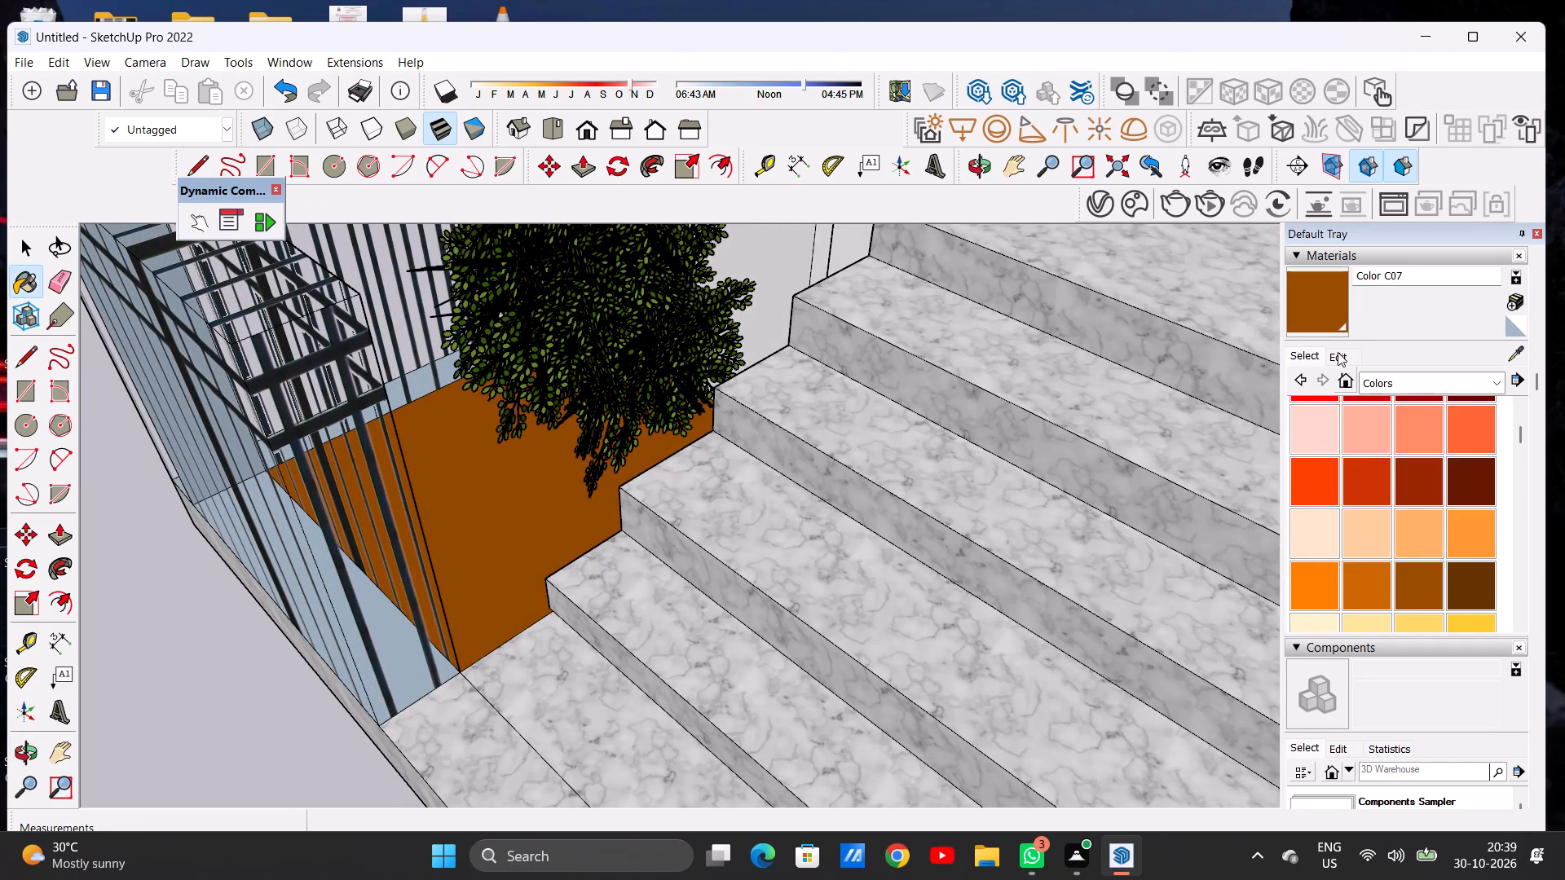
# Darken the Color C07 material on the ground under the tree to a deep brown.
pyautogui.click(1338, 352)
pyautogui.click(1388, 468)
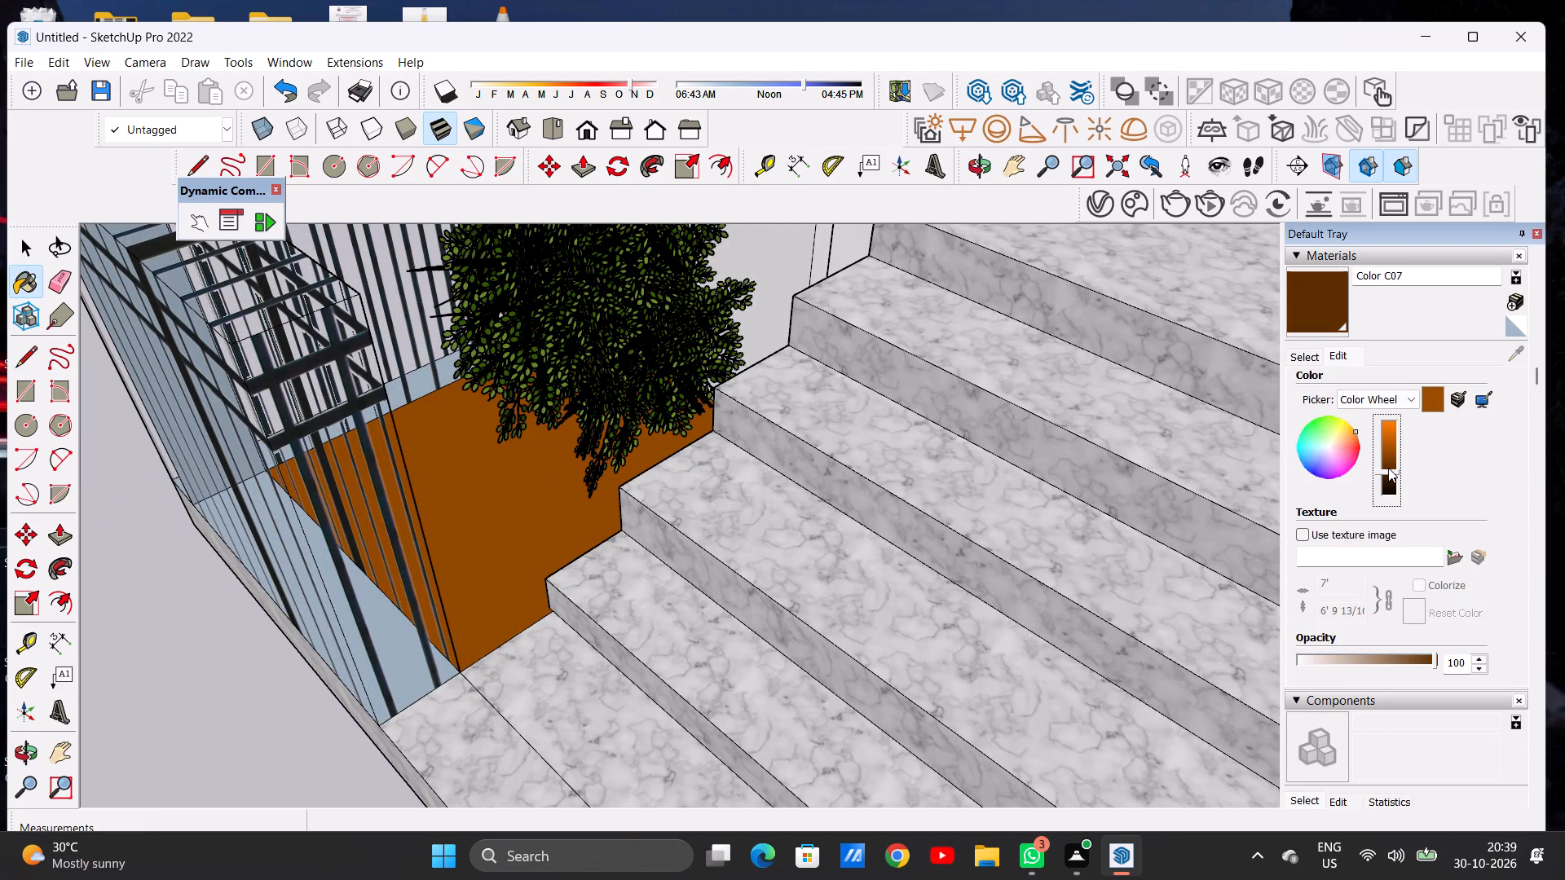
# Examine the planting ground beside the front stairs through the railing, from the front and close up.
pyautogui.scroll(-7, 515, 530)
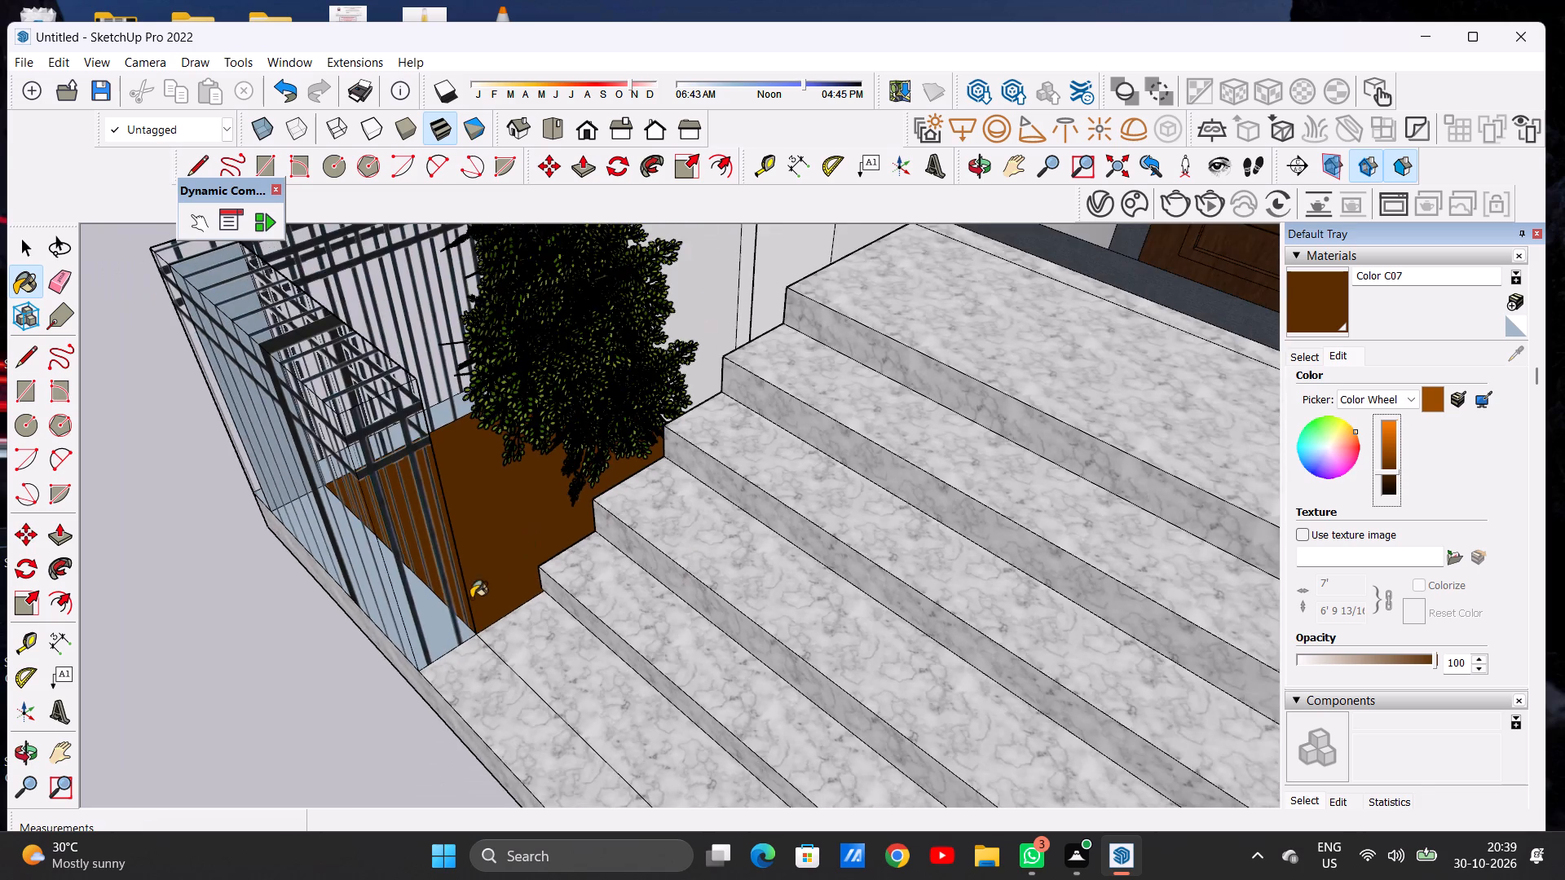
pyautogui.moveTo(520, 575); pyautogui.dragTo(801, 366, button='middle')
pyautogui.scroll(-14, 551, 536)
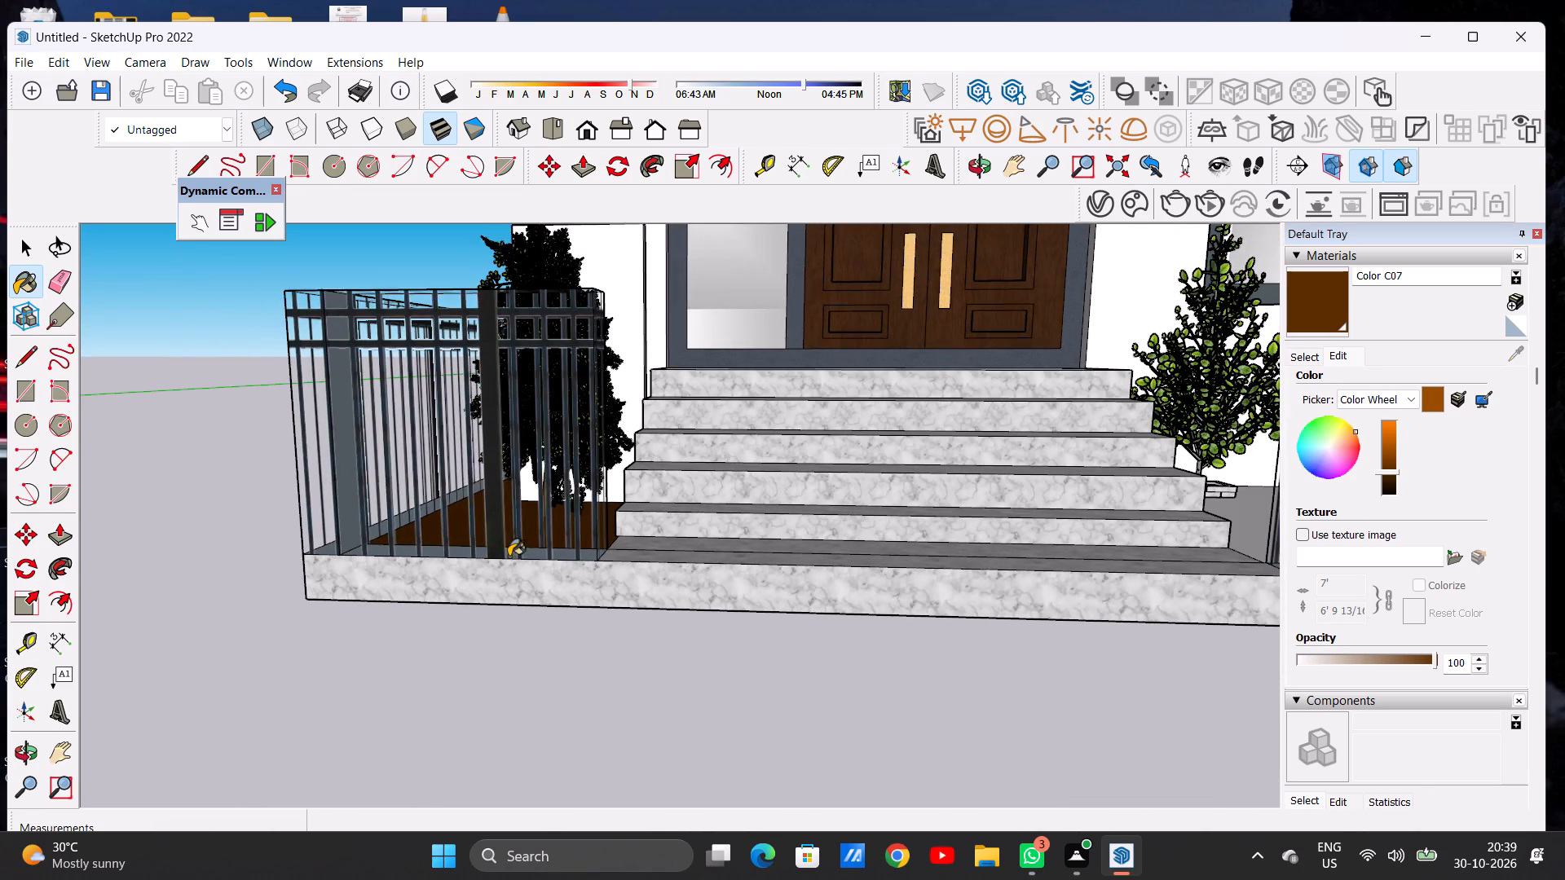
pyautogui.scroll(-2, 509, 557)
pyautogui.moveTo(599, 602); pyautogui.dragTo(584, 682, button='middle')
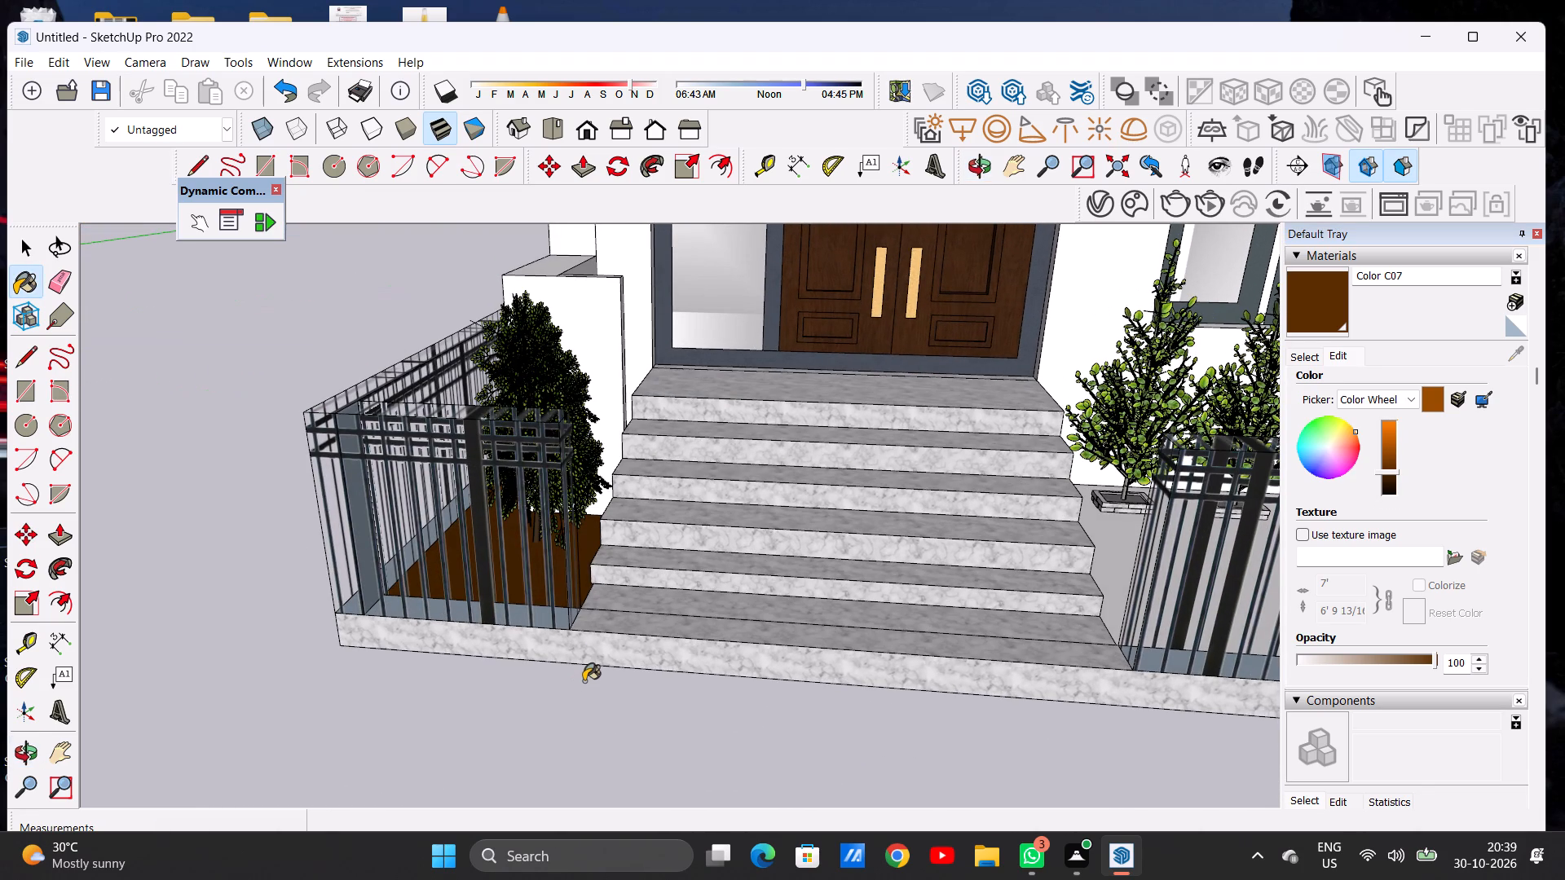
pyautogui.scroll(5, 579, 589)
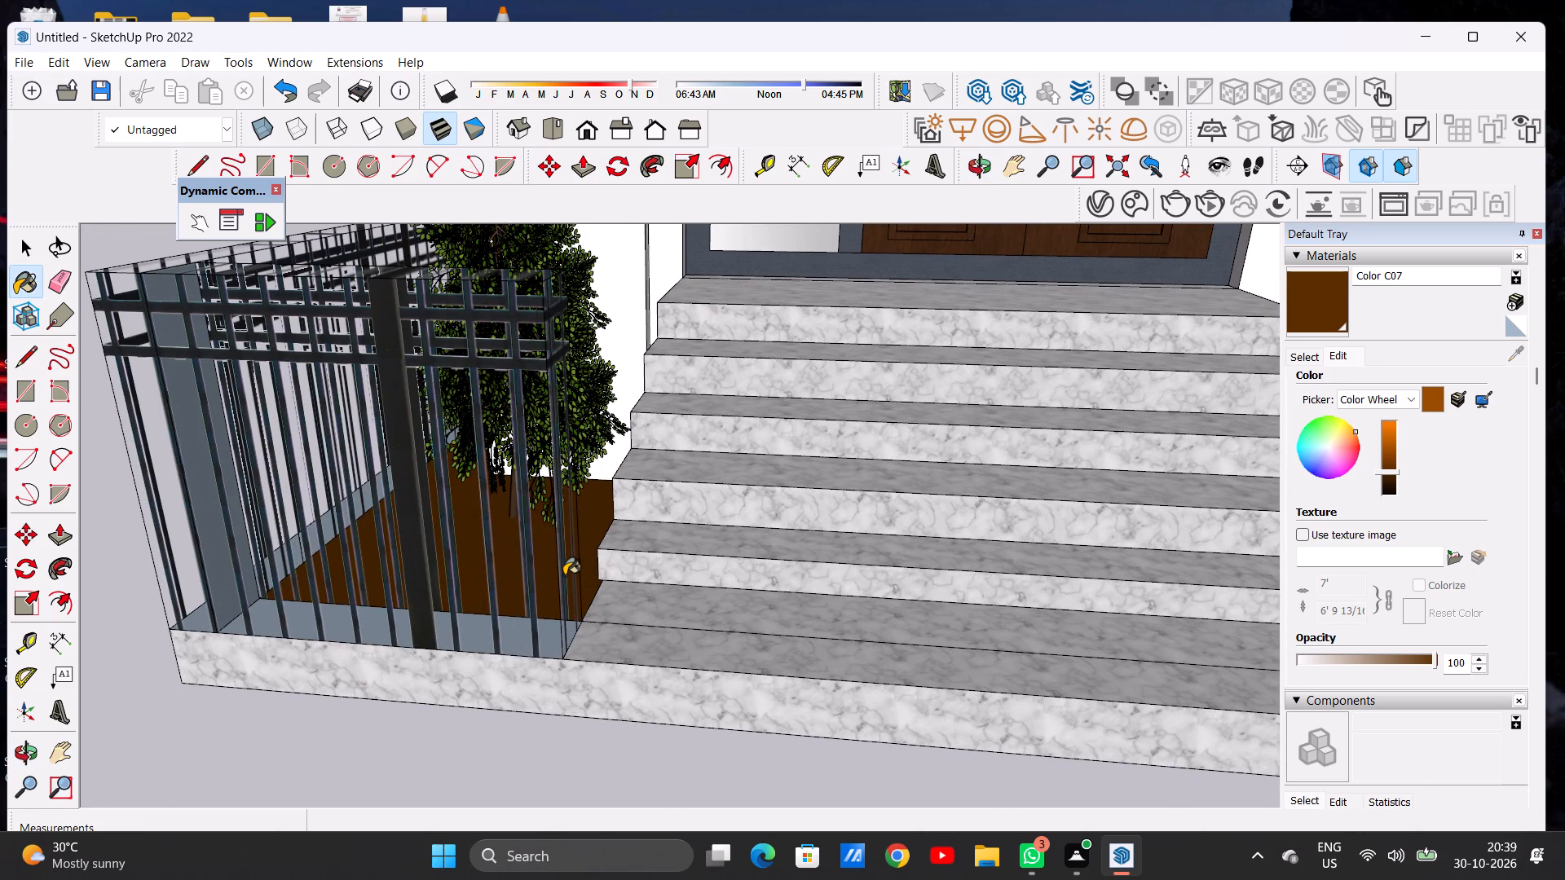
pyautogui.press('space')
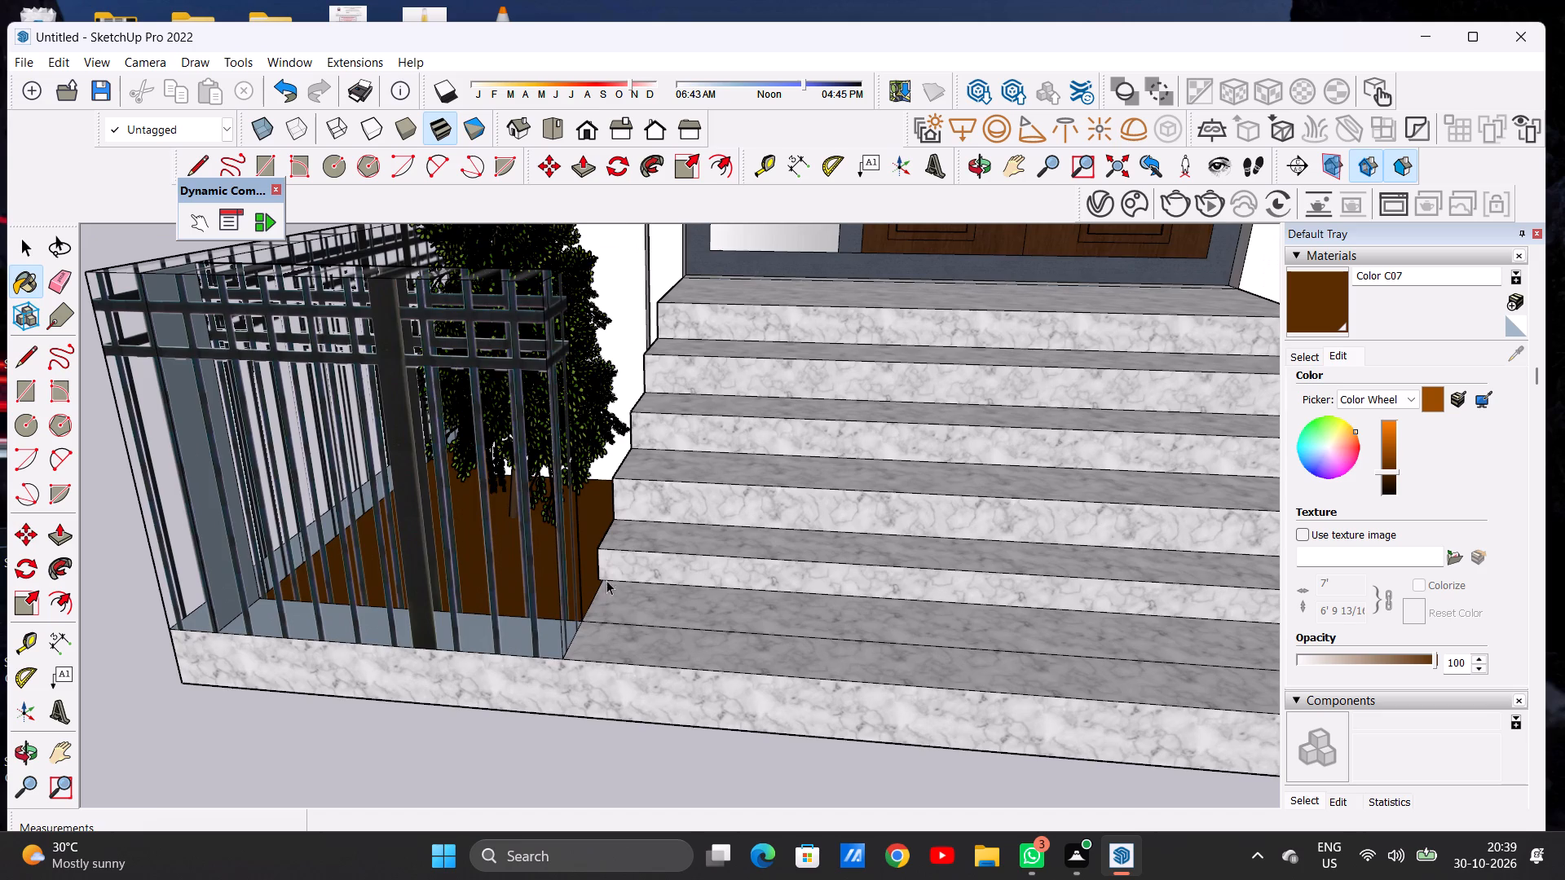
# Move the potted plant nearest the shrubs on the front terrace.
pyautogui.scroll(-16, 542, 509)
pyautogui.moveTo(636, 465); pyautogui.dragTo(619, 478, button='middle')
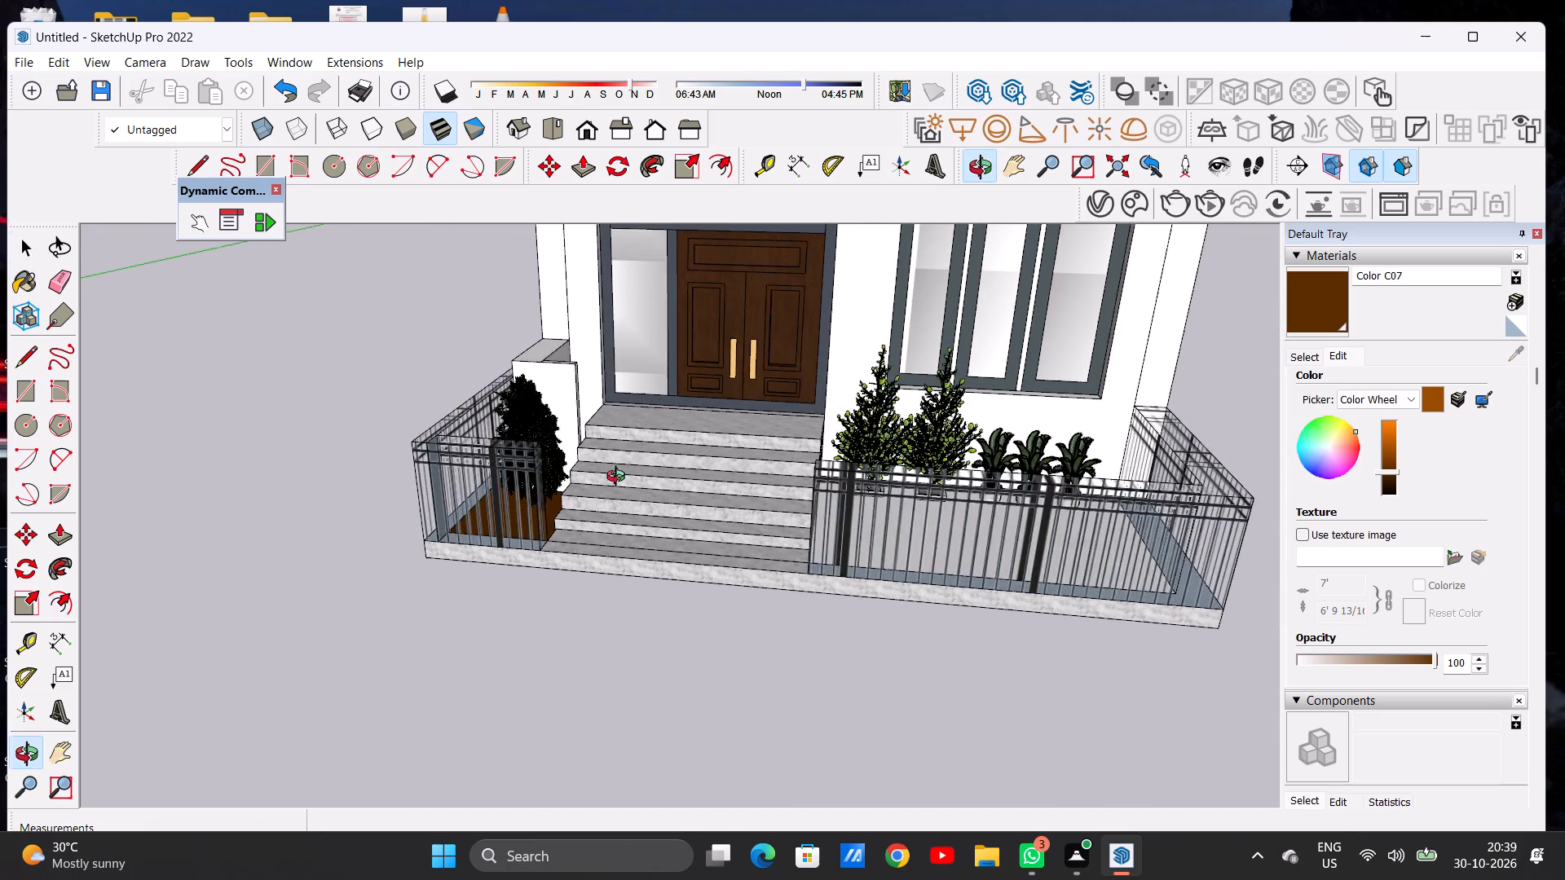
pyautogui.moveTo(619, 478); pyautogui.dragTo(458, 565, button='middle')
pyautogui.scroll(6, 995, 586)
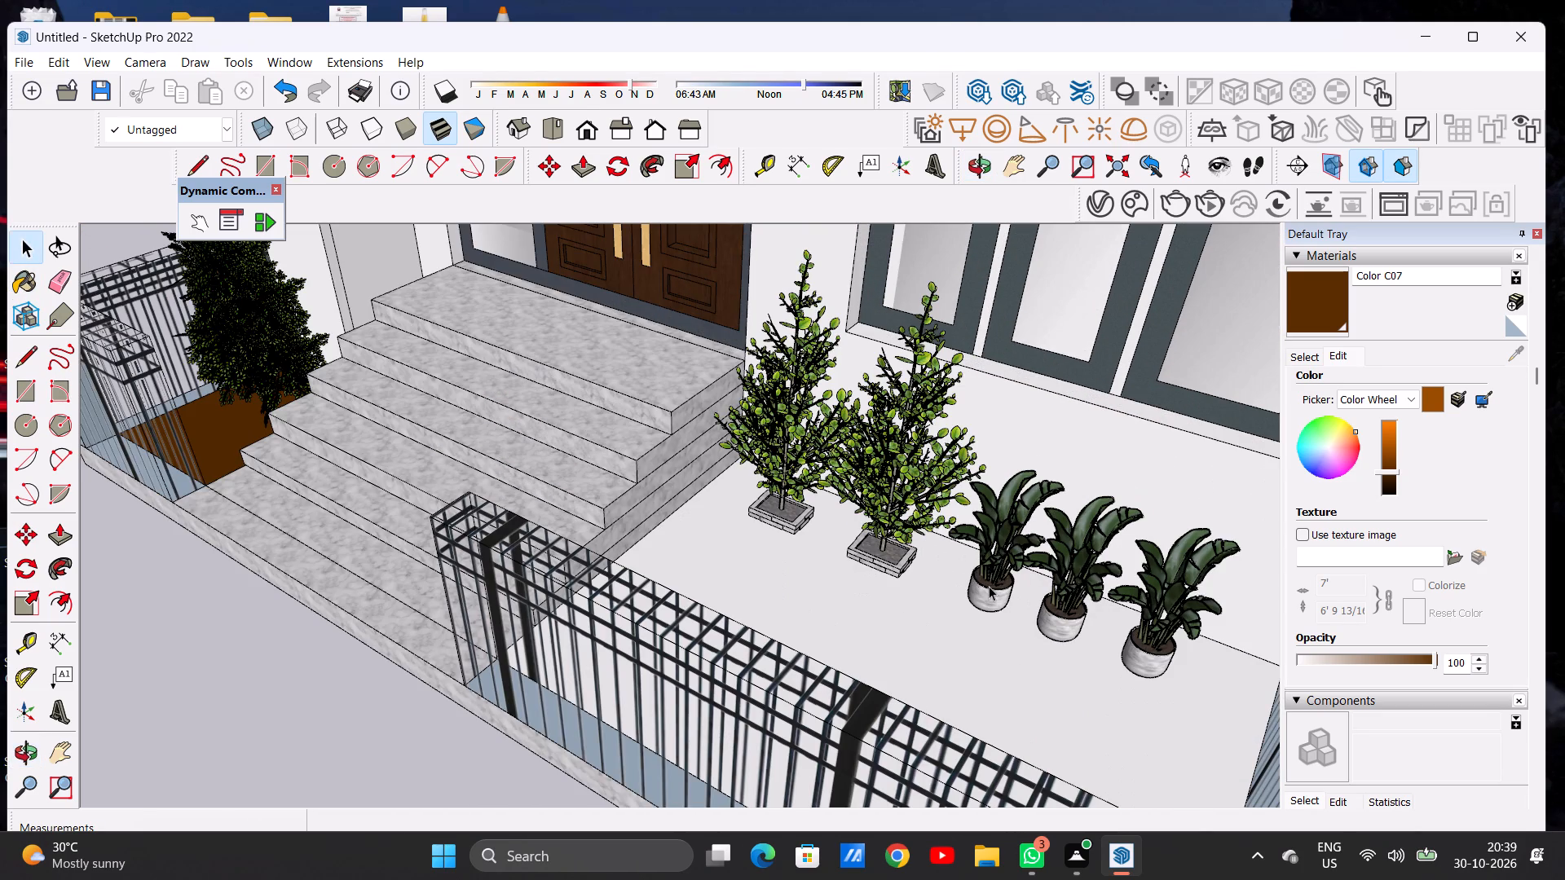
pyautogui.click(989, 586)
pyautogui.press('m')
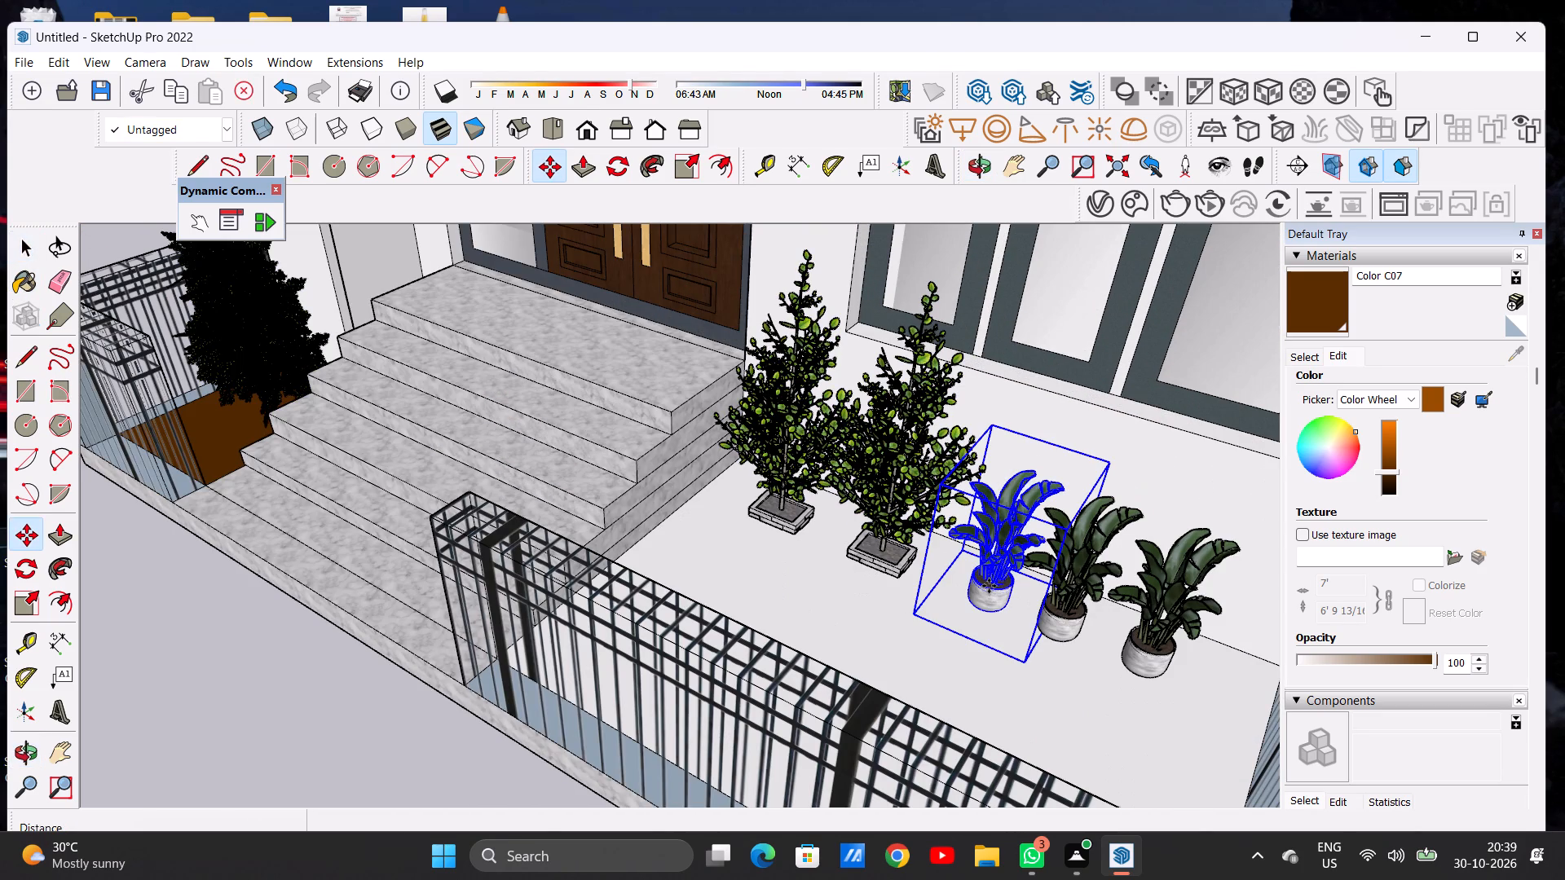
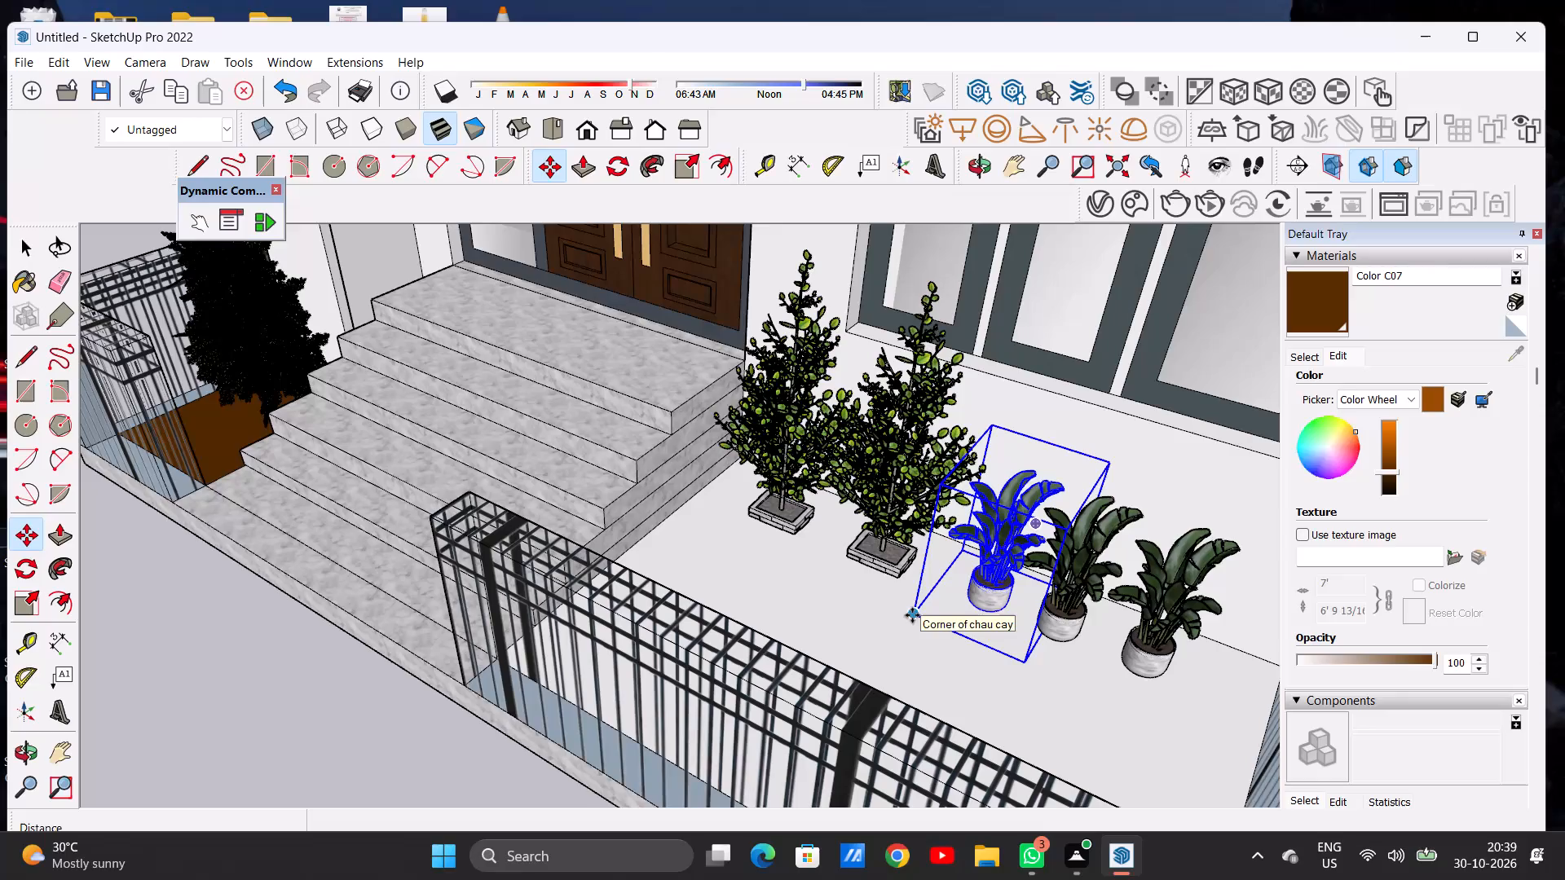
# Place a copy of the potted plant nearest the shrubs on the brown planting ground beside the front stairs, about 40' 3" away.
pyautogui.click(912, 615)
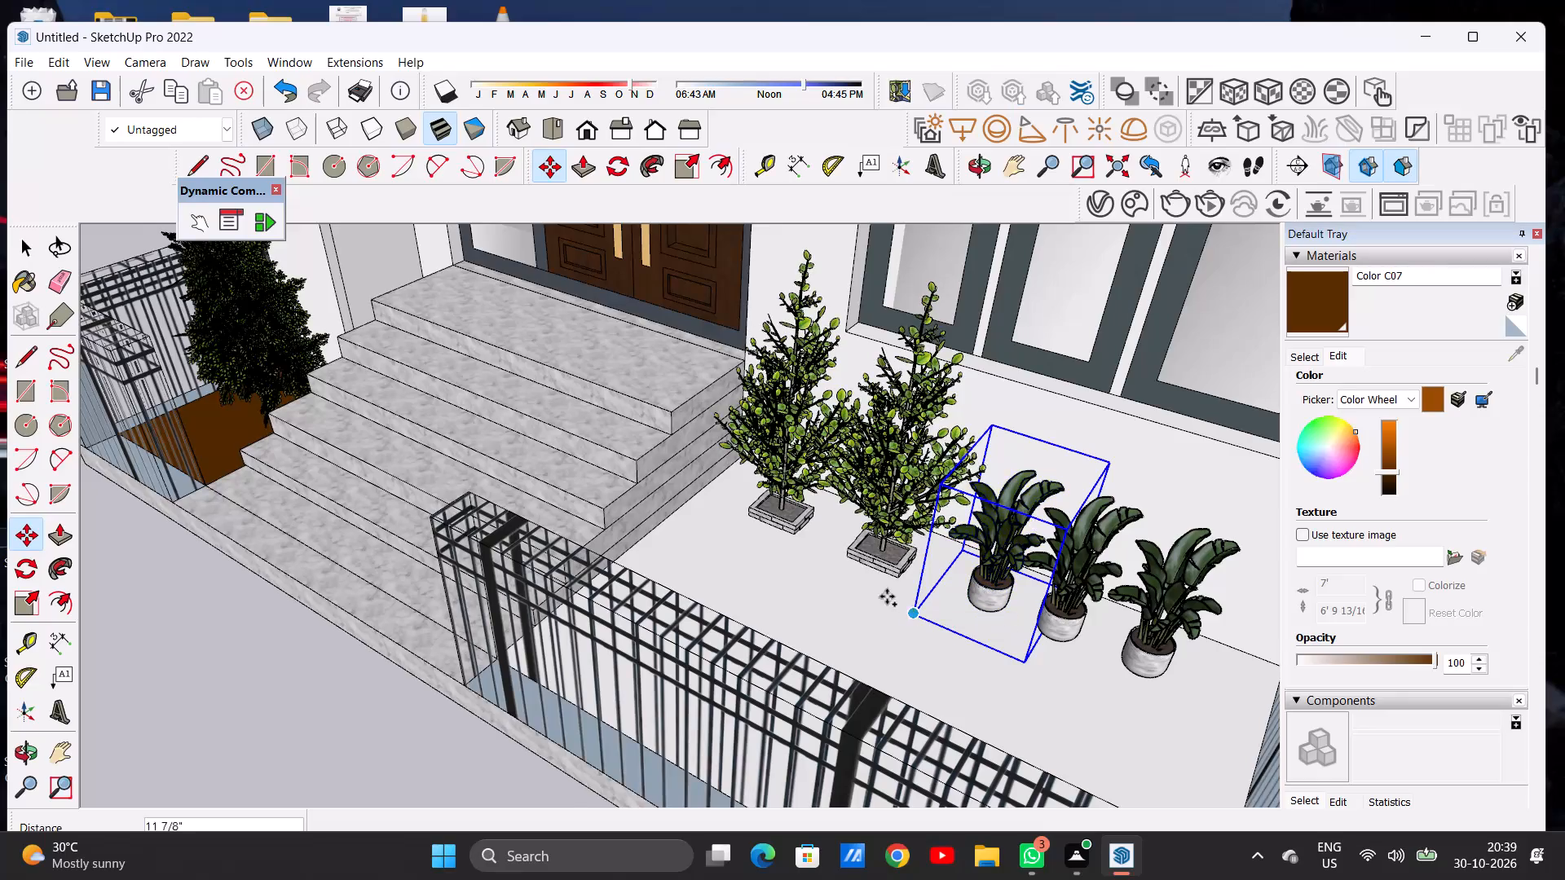
pyautogui.scroll(4, 208, 442)
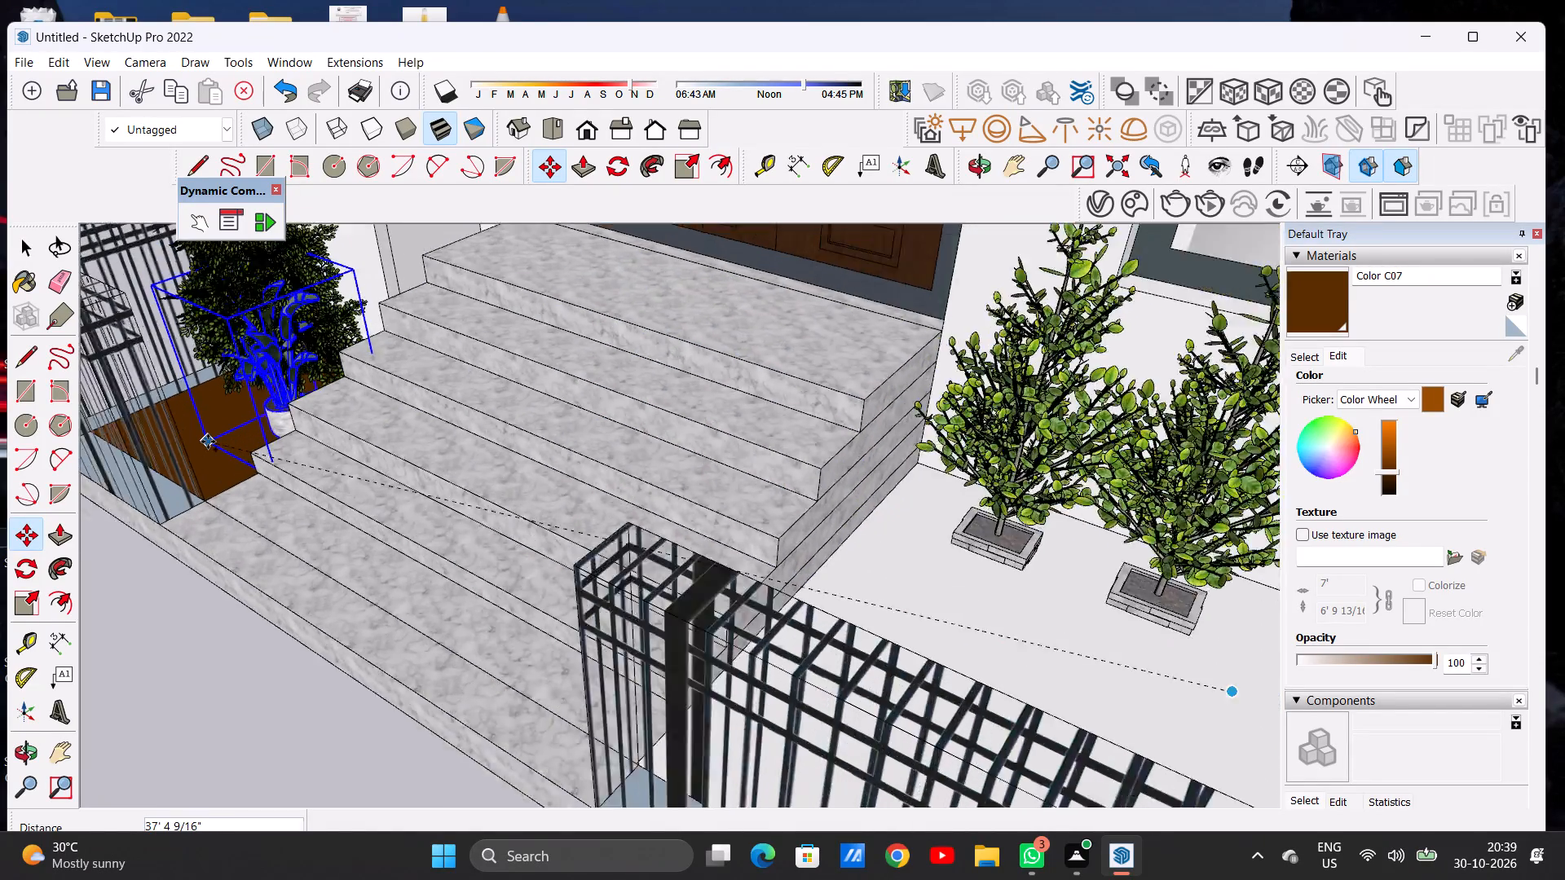
pyautogui.scroll(9, 208, 442)
pyautogui.scroll(-1, 209, 445)
pyautogui.scroll(1, 209, 445)
pyautogui.scroll(-1, 209, 445)
pyautogui.scroll(4, 209, 445)
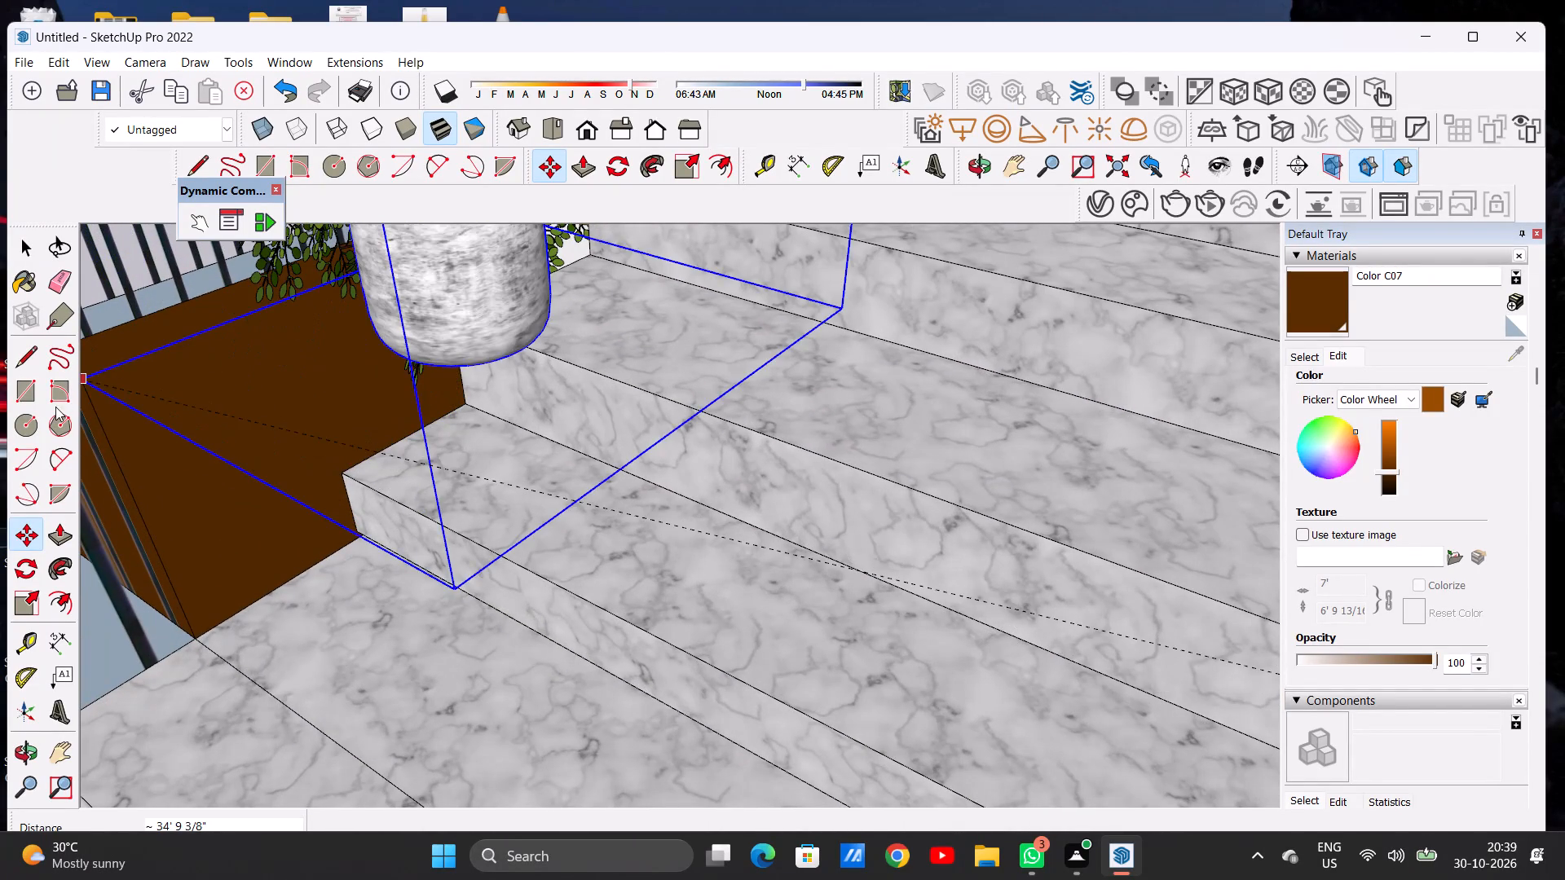
pyautogui.scroll(-17, 134, 434)
pyautogui.moveTo(127, 443); pyautogui.dragTo(139, 437, button='middle')
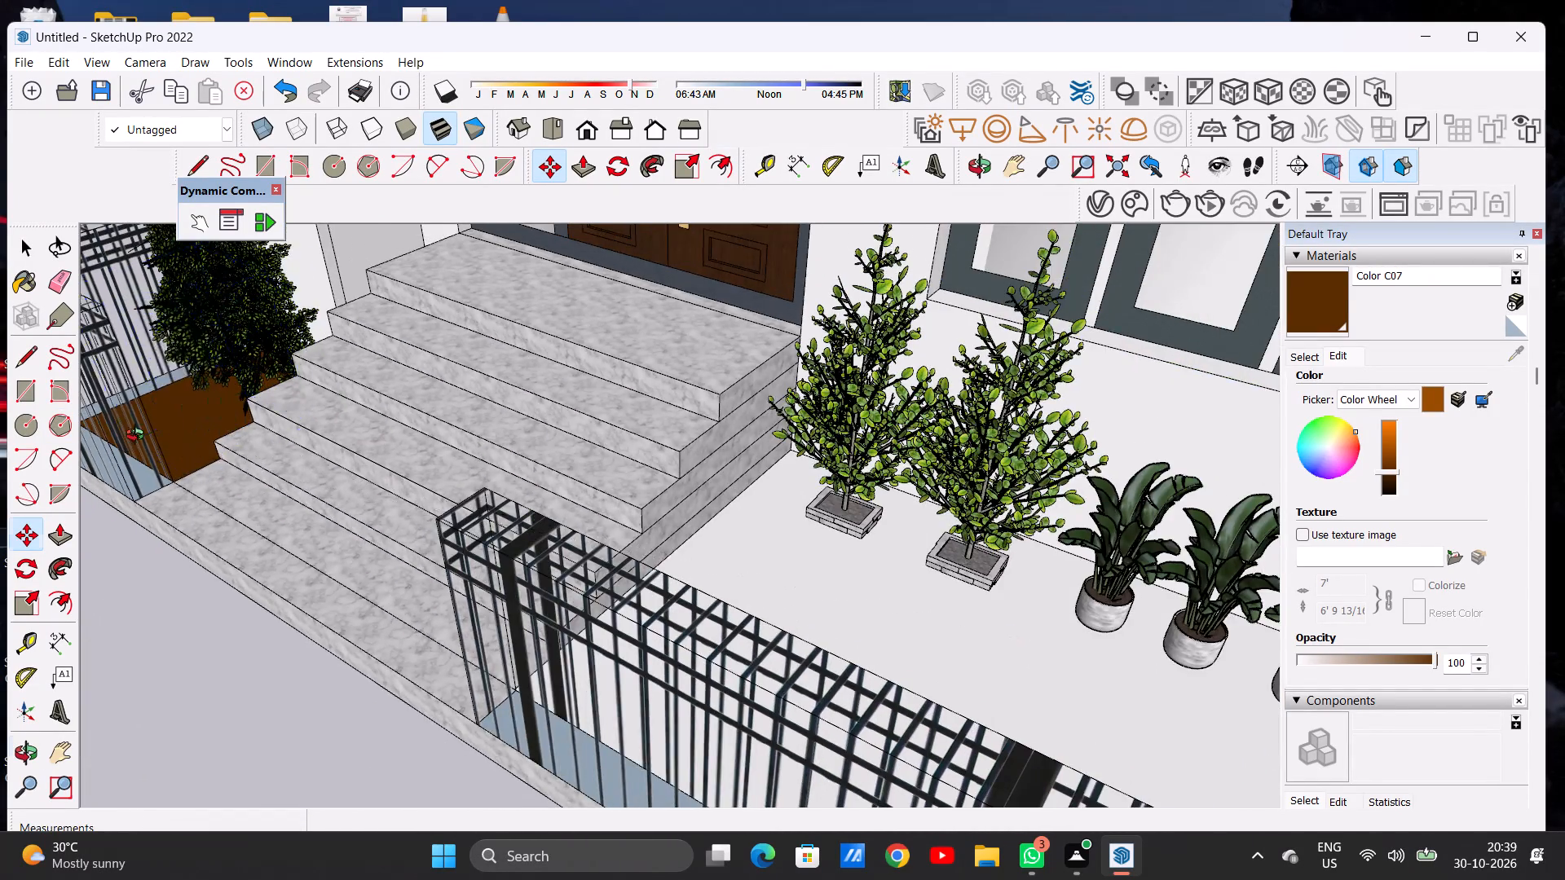
pyautogui.moveTo(139, 437); pyautogui.dragTo(338, 395, button='middle')
pyautogui.scroll(-4, 336, 396)
pyautogui.scroll(1, 337, 396)
pyautogui.scroll(-18, 337, 396)
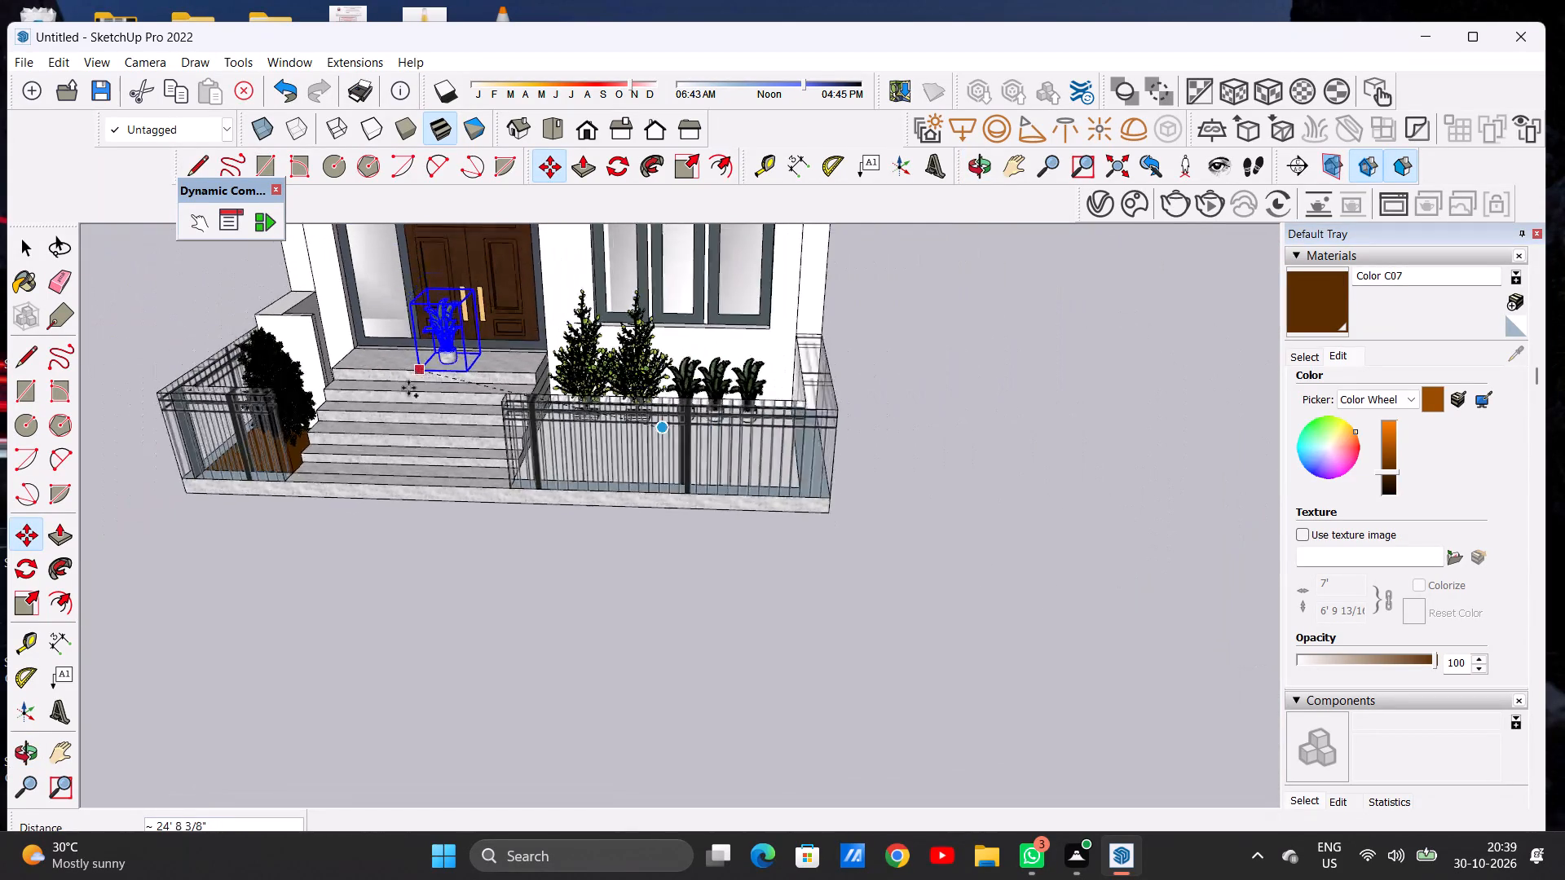
pyautogui.scroll(14, 261, 448)
pyautogui.scroll(-1, 255, 477)
pyautogui.scroll(15, 255, 477)
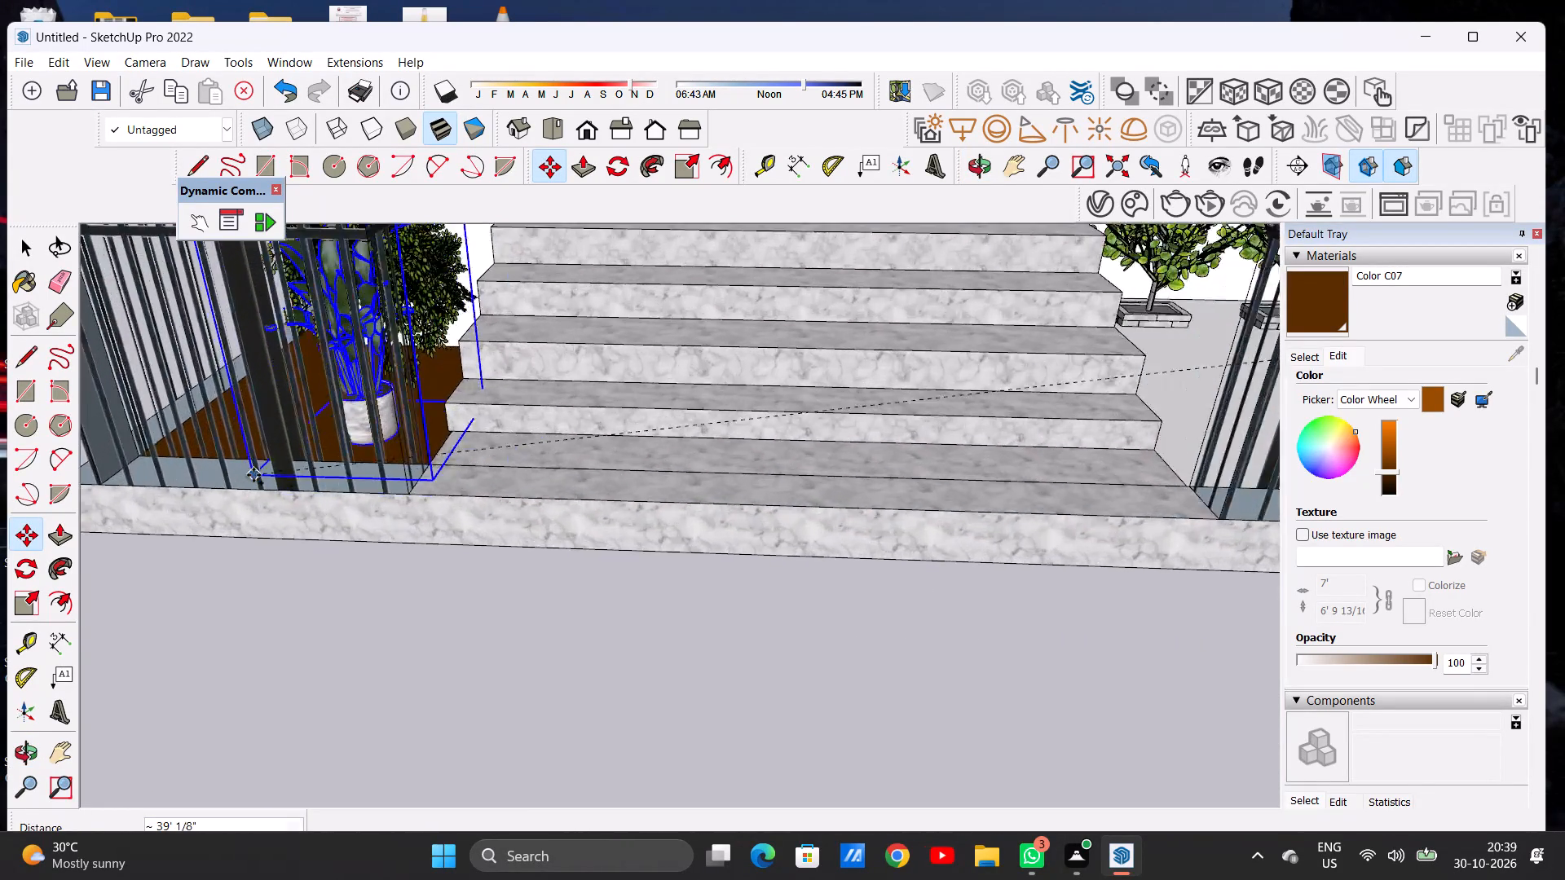
pyautogui.scroll(8, 253, 475)
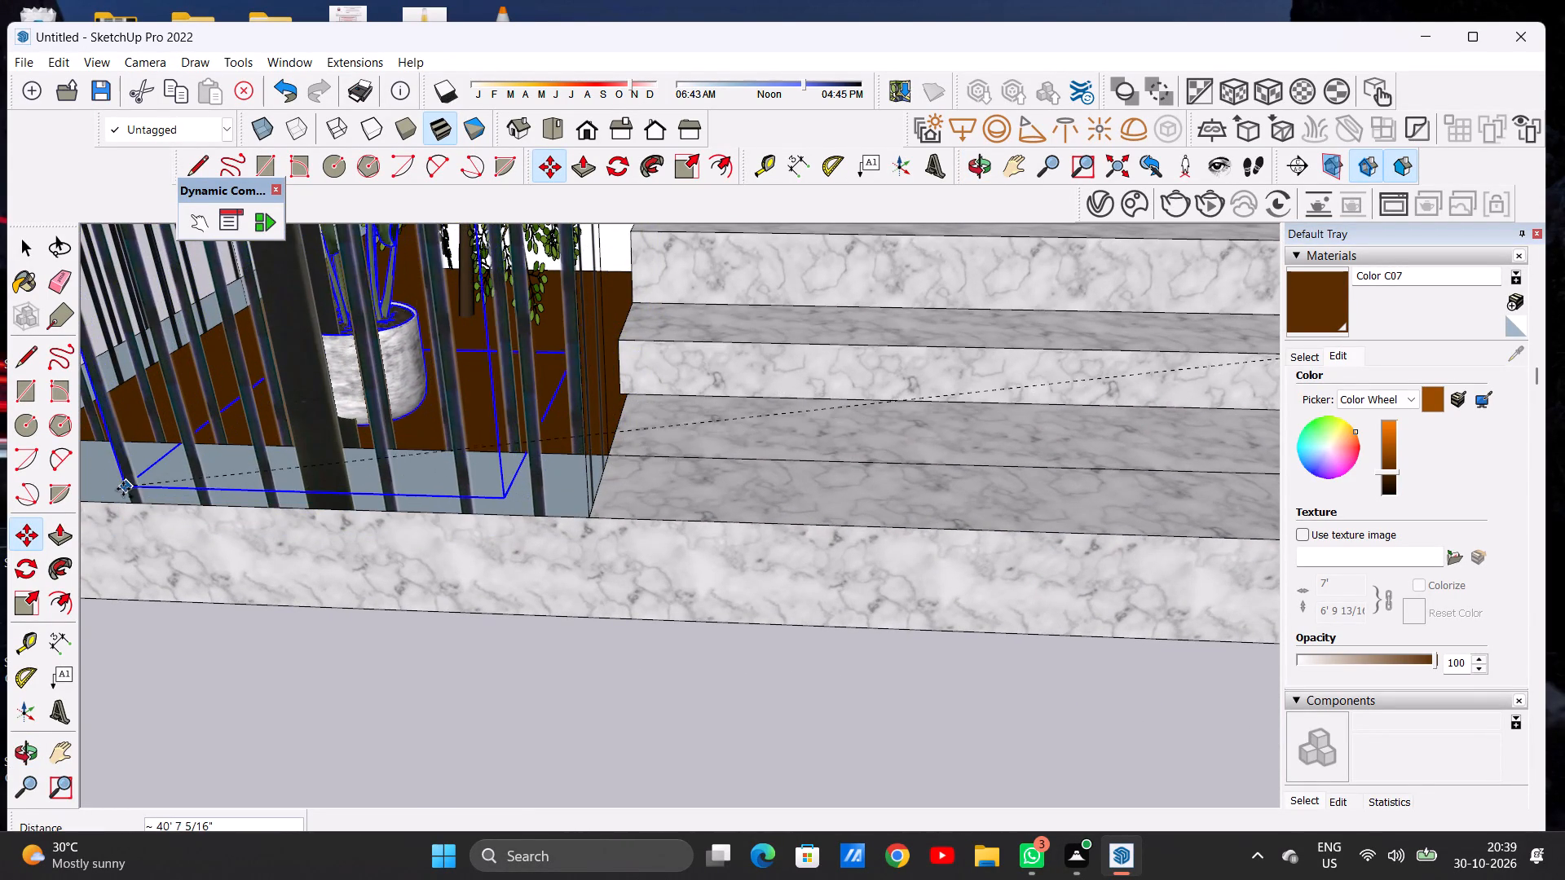
pyautogui.click(157, 492)
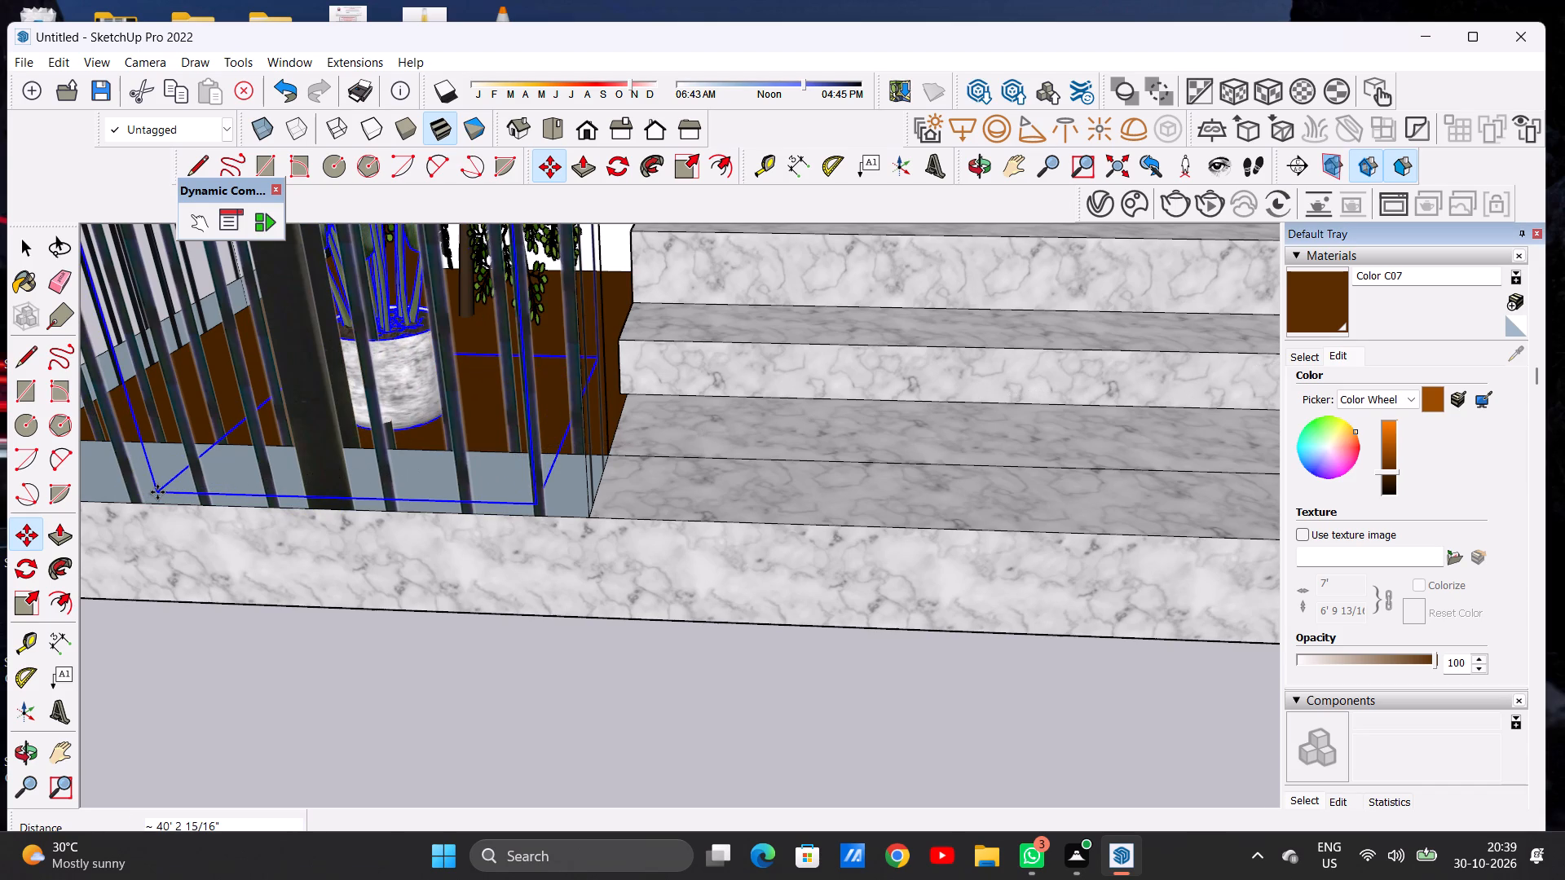
pyautogui.press('space')
# Scale the potted plant on the planting ground along the red axis to about 0.76.
pyautogui.moveTo(540, 432); pyautogui.dragTo(149, 438, button='middle')
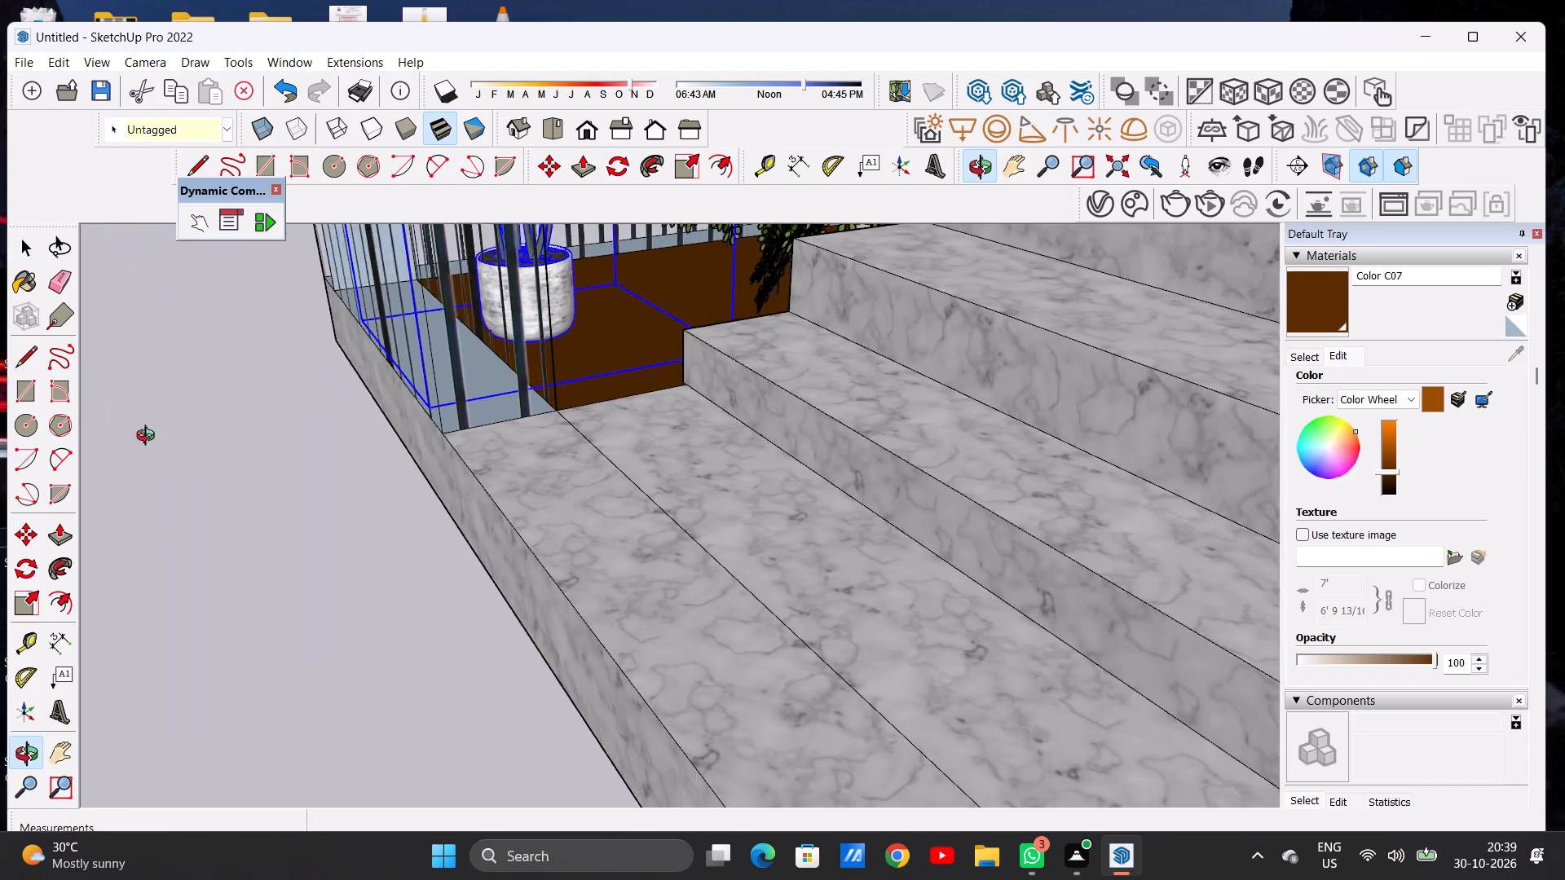
pyautogui.moveTo(149, 438); pyautogui.dragTo(146, 438, button='middle')
pyautogui.scroll(-1, 404, 438)
pyautogui.scroll(1, 405, 440)
pyautogui.scroll(-16, 405, 441)
pyautogui.moveTo(522, 377); pyautogui.dragTo(510, 384, button='middle')
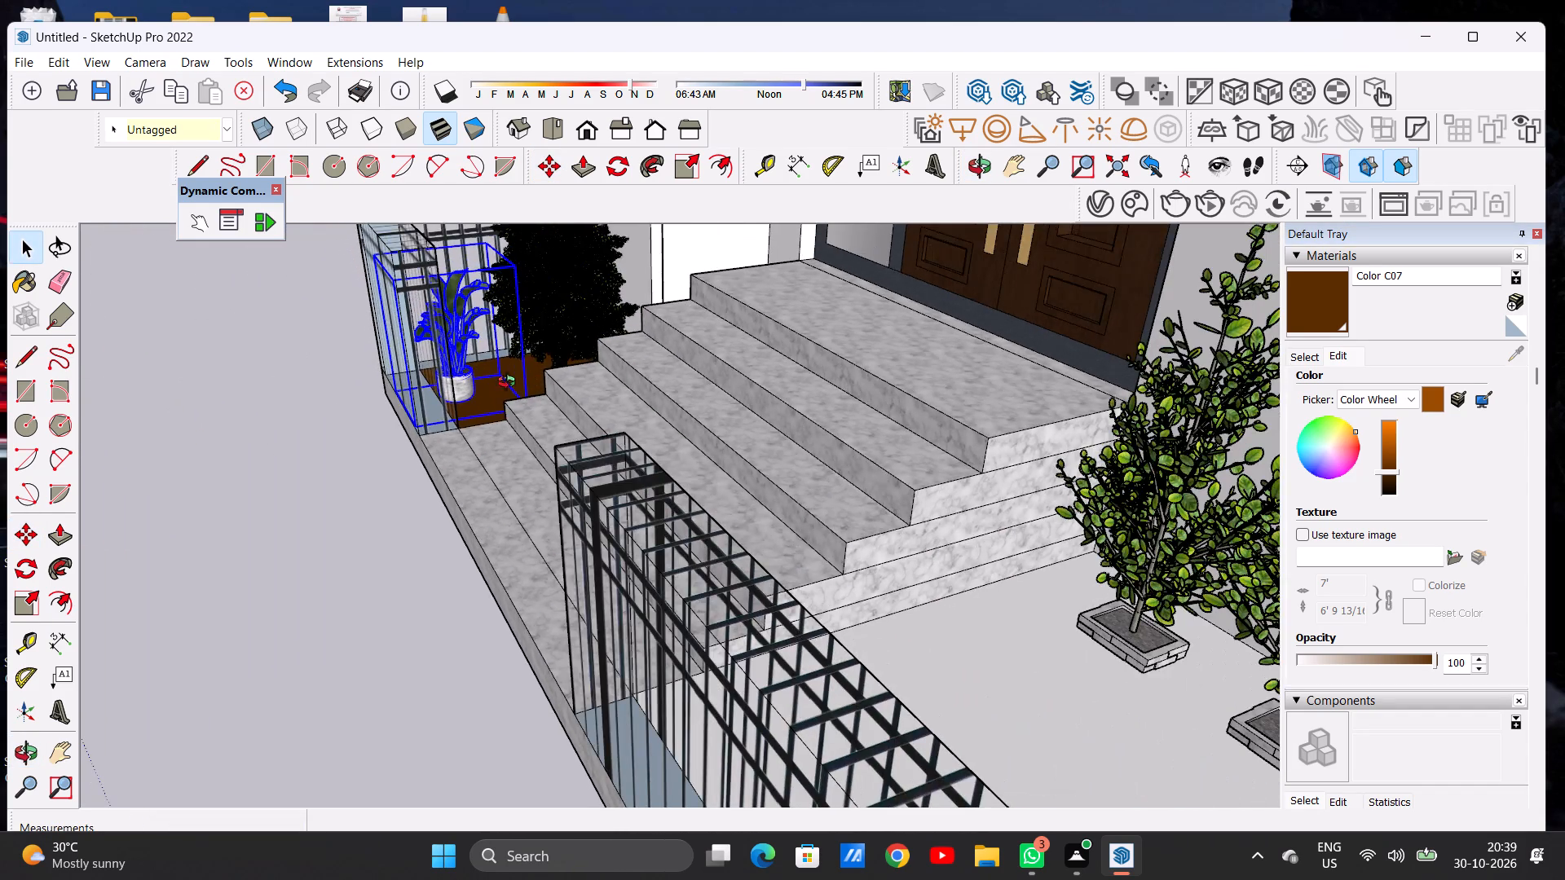
pyautogui.moveTo(510, 384); pyautogui.dragTo(357, 454, button='middle')
pyautogui.scroll(-12, 557, 411)
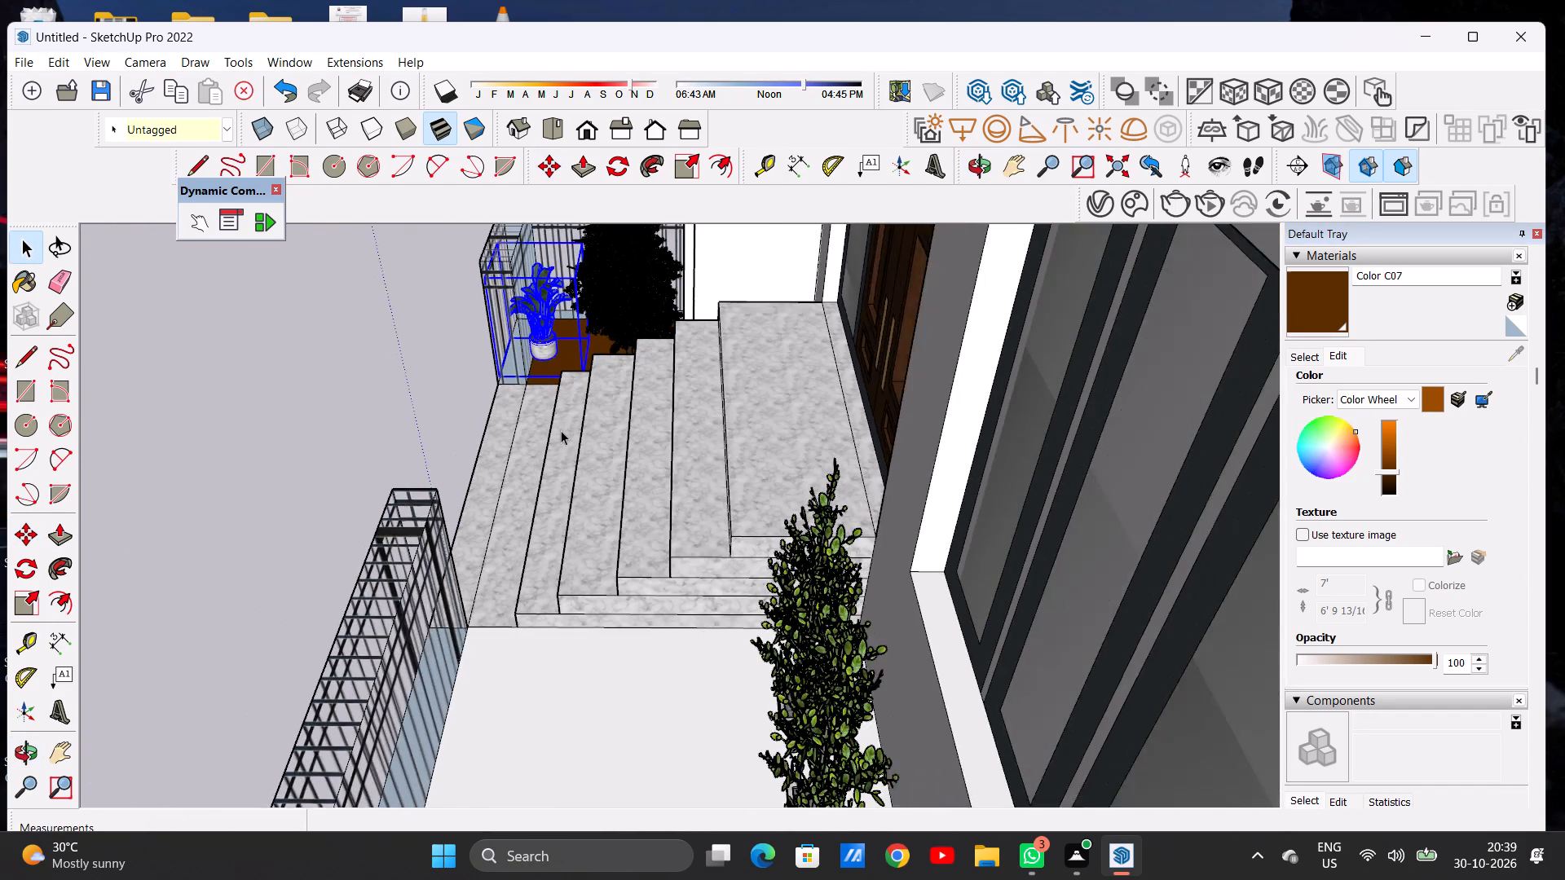
pyautogui.scroll(4, 558, 341)
pyautogui.scroll(-1, 558, 341)
pyautogui.scroll(1, 558, 341)
pyautogui.scroll(-1, 558, 341)
pyautogui.scroll(5, 567, 351)
pyautogui.scroll(-1, 574, 390)
pyautogui.scroll(15, 574, 390)
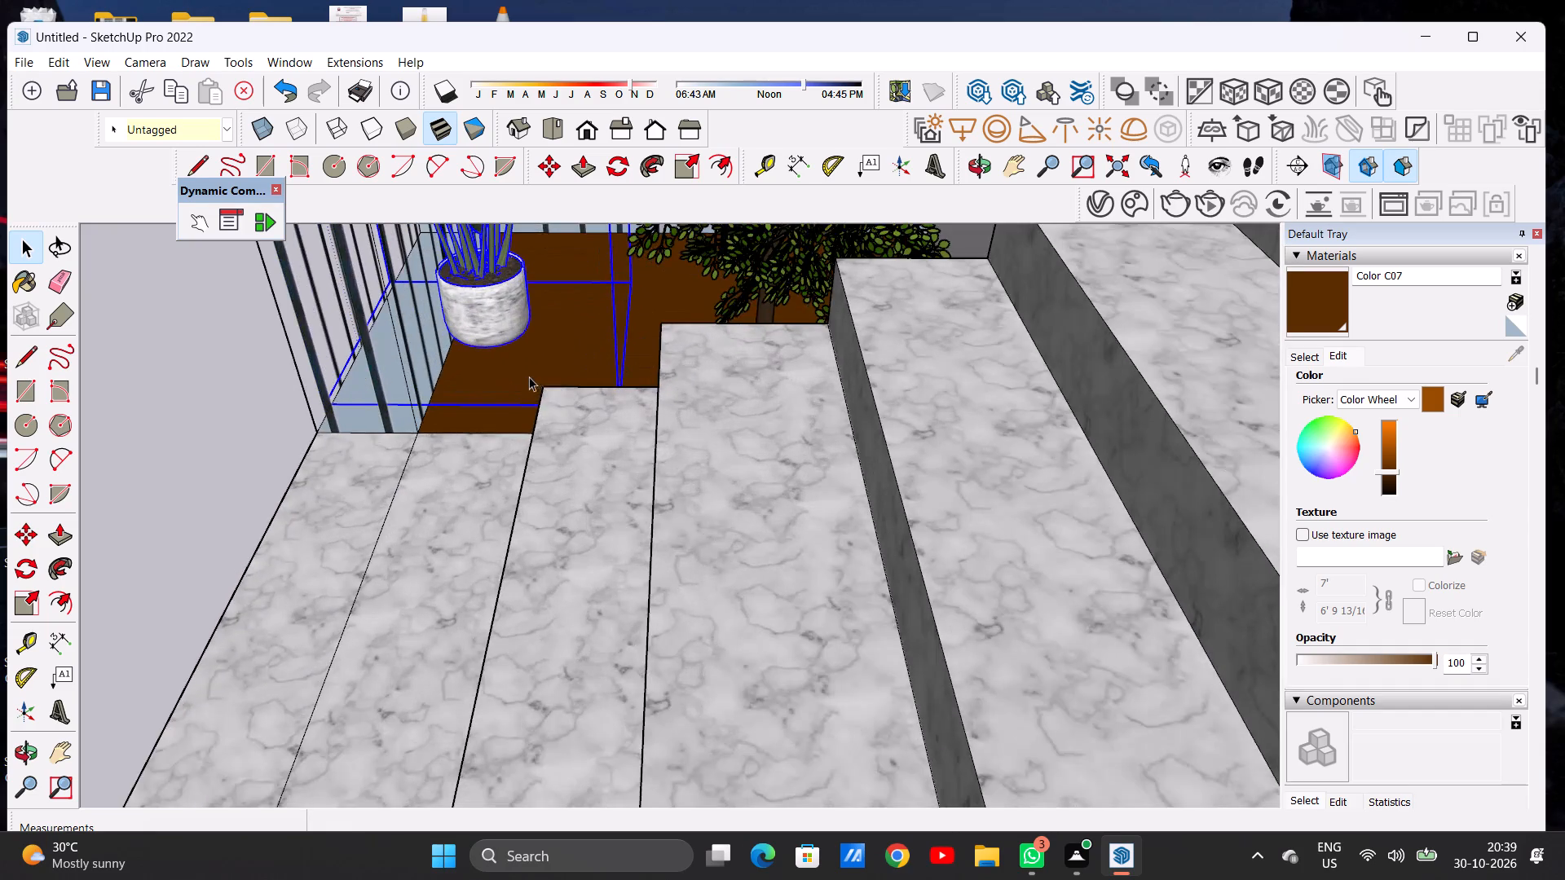
pyautogui.moveTo(529, 376); pyautogui.dragTo(571, 473, button='middle')
pyautogui.scroll(-7, 584, 438)
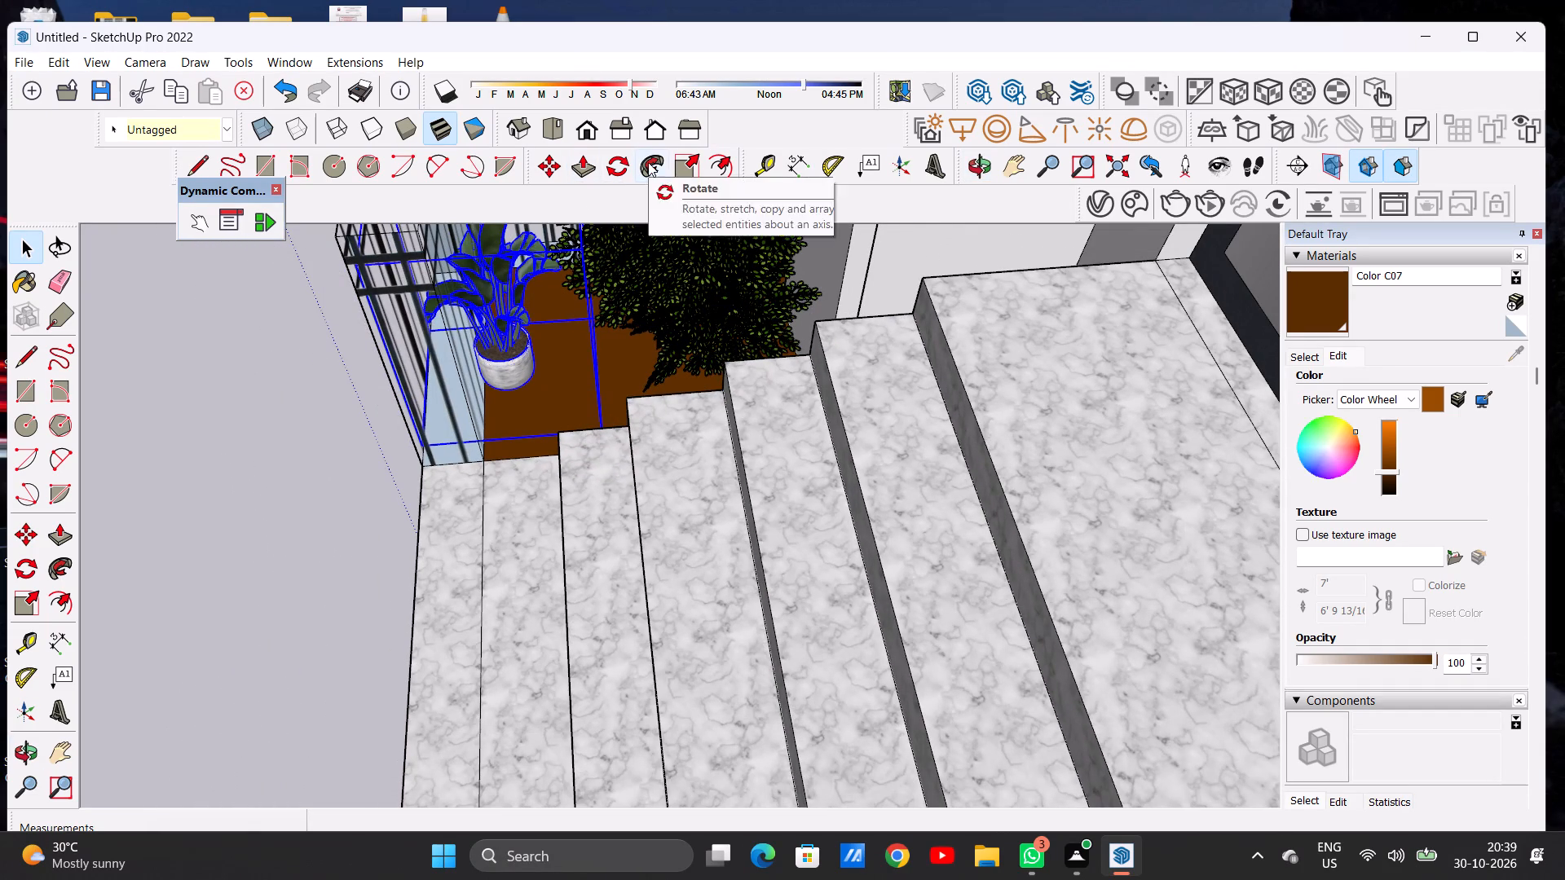
pyautogui.click(677, 162)
pyautogui.scroll(-5, 595, 346)
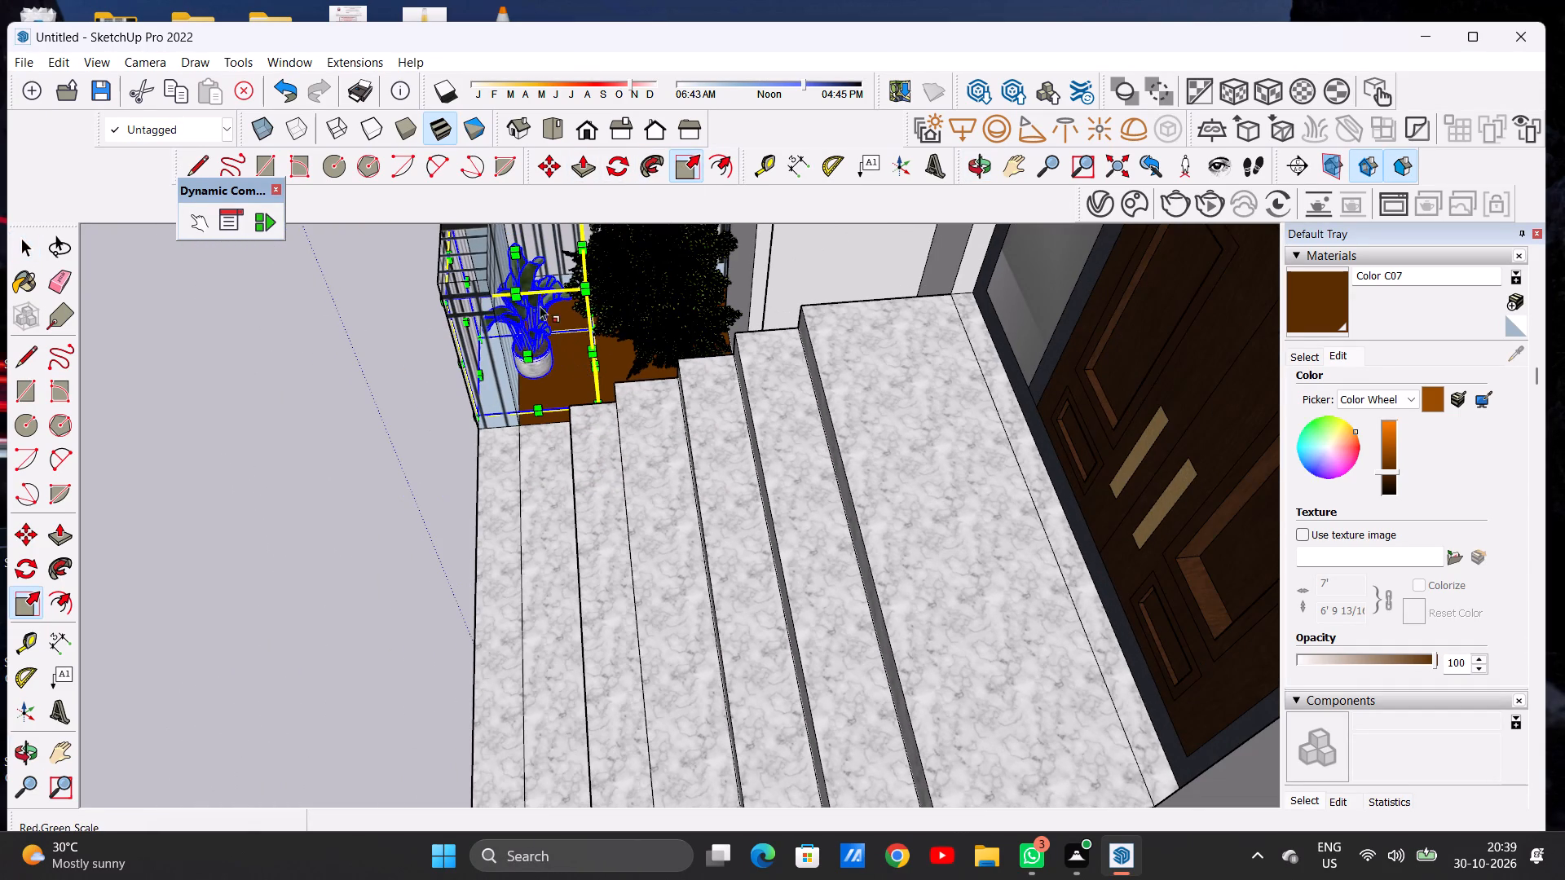
pyautogui.scroll(6, 532, 411)
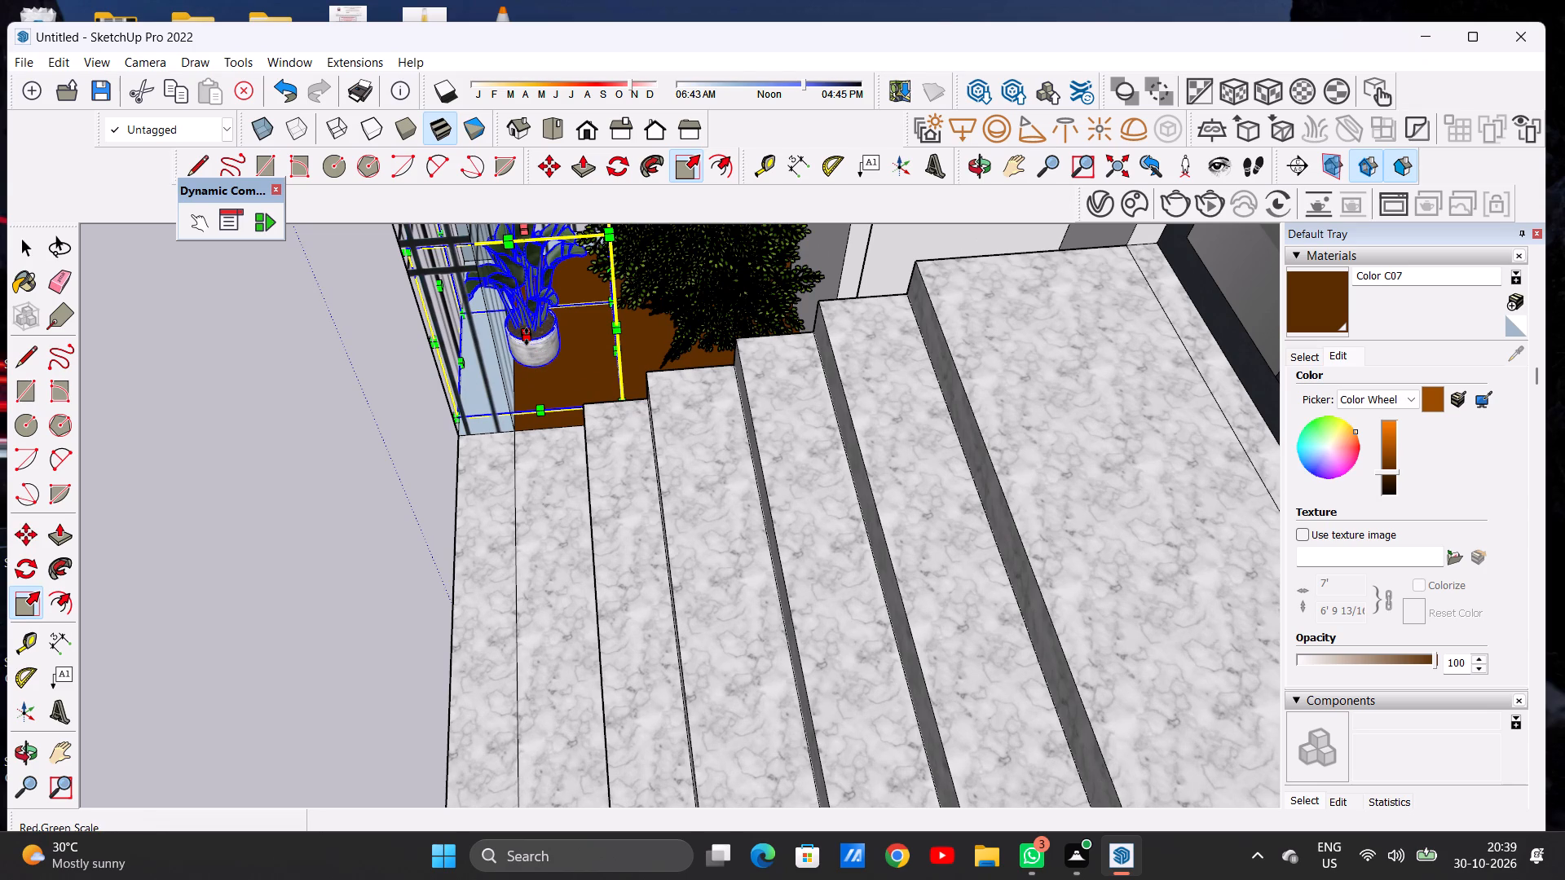
pyautogui.click(527, 337)
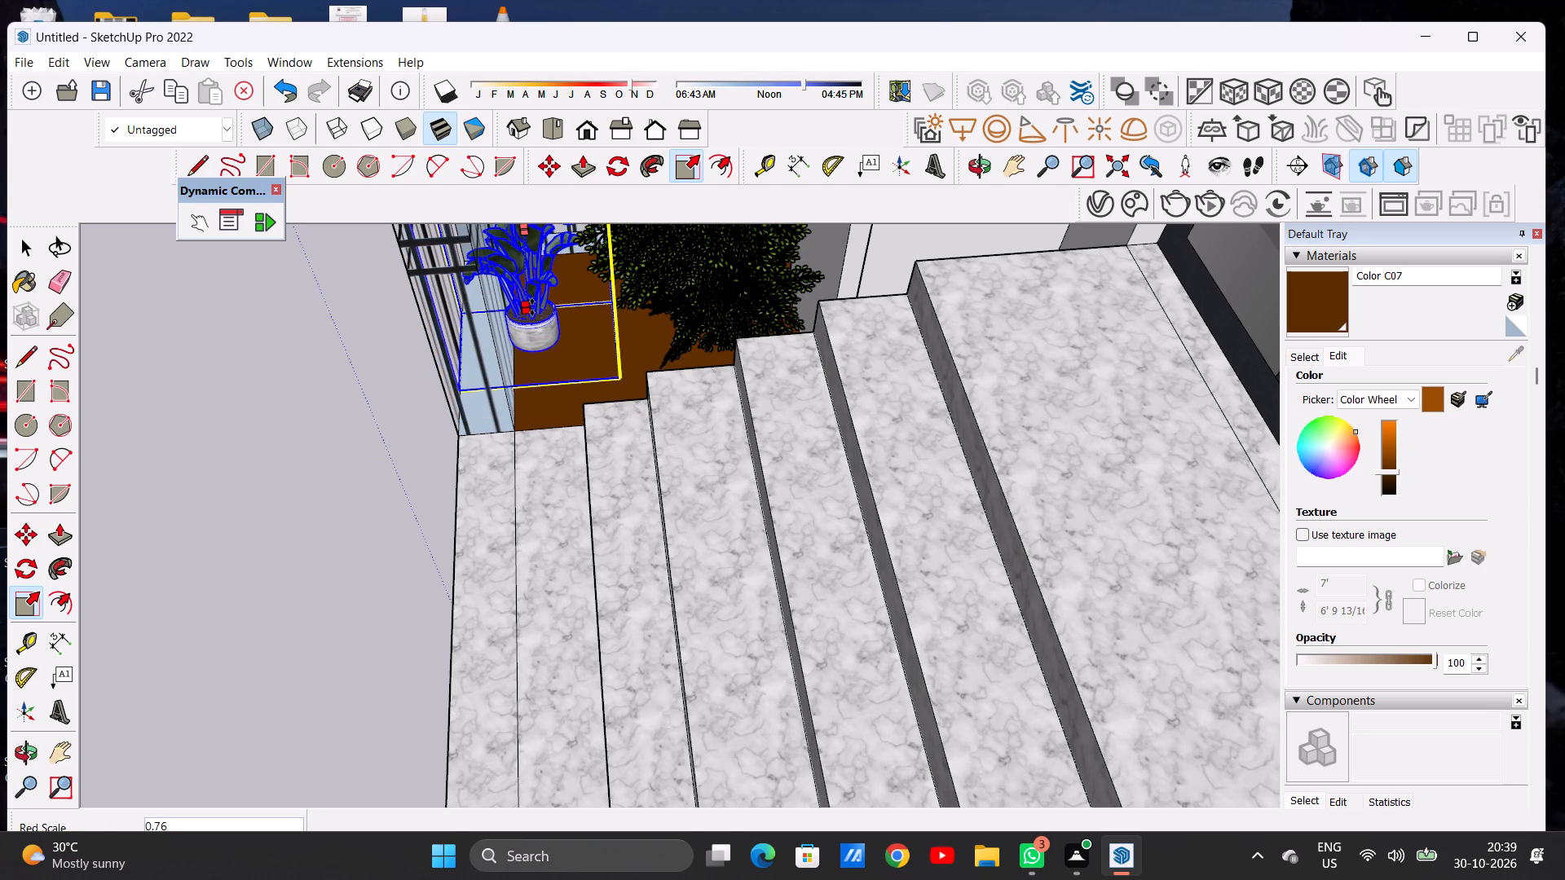
pyautogui.click(532, 307)
pyautogui.scroll(-7, 559, 373)
pyautogui.press('space')
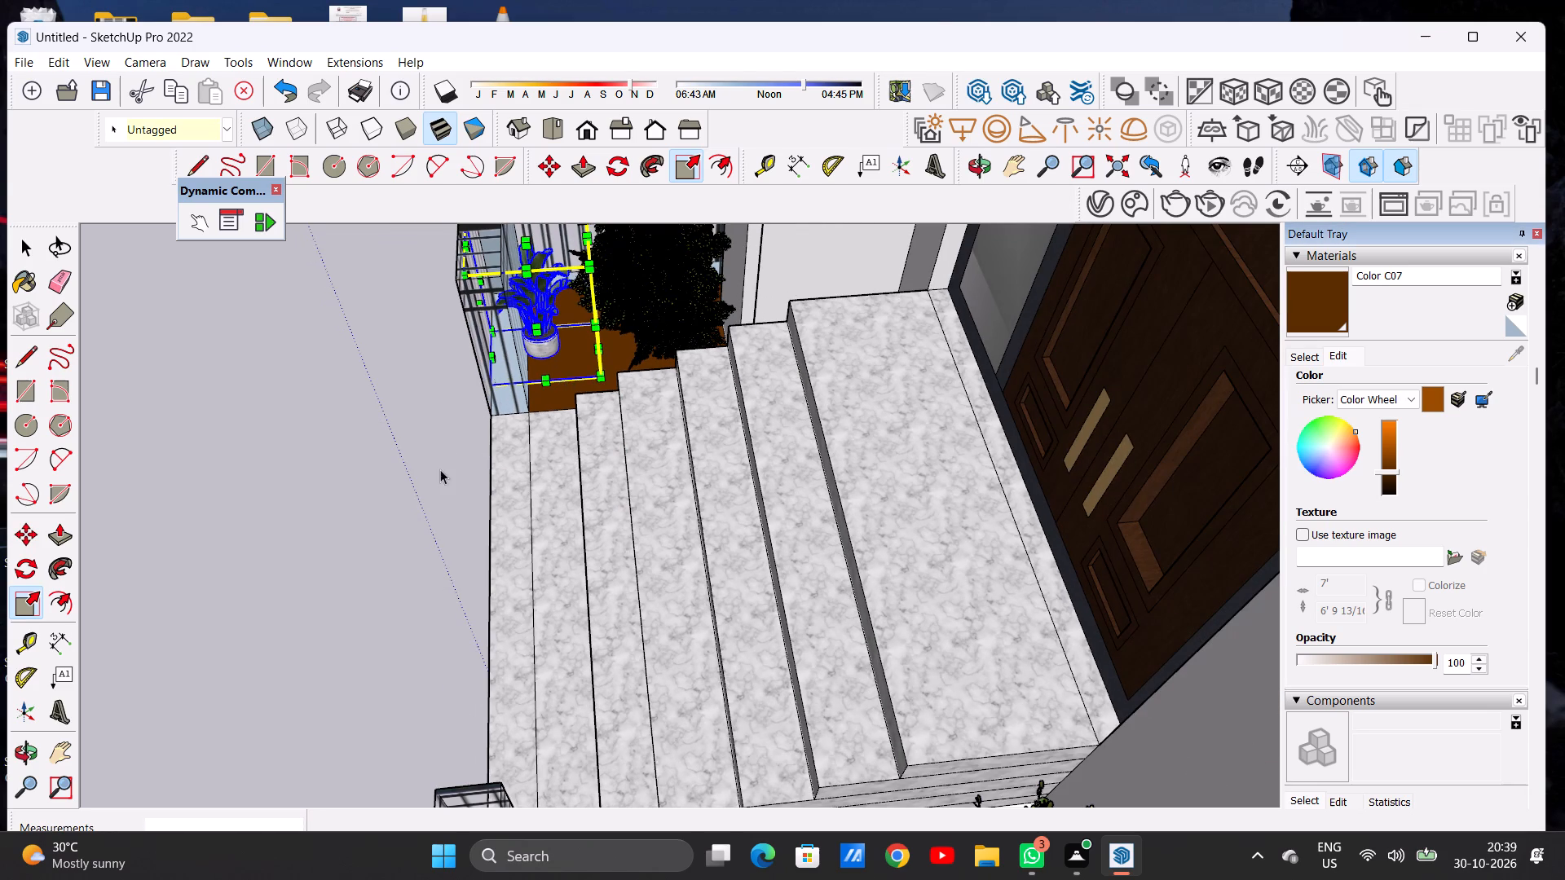
pyautogui.click(435, 470)
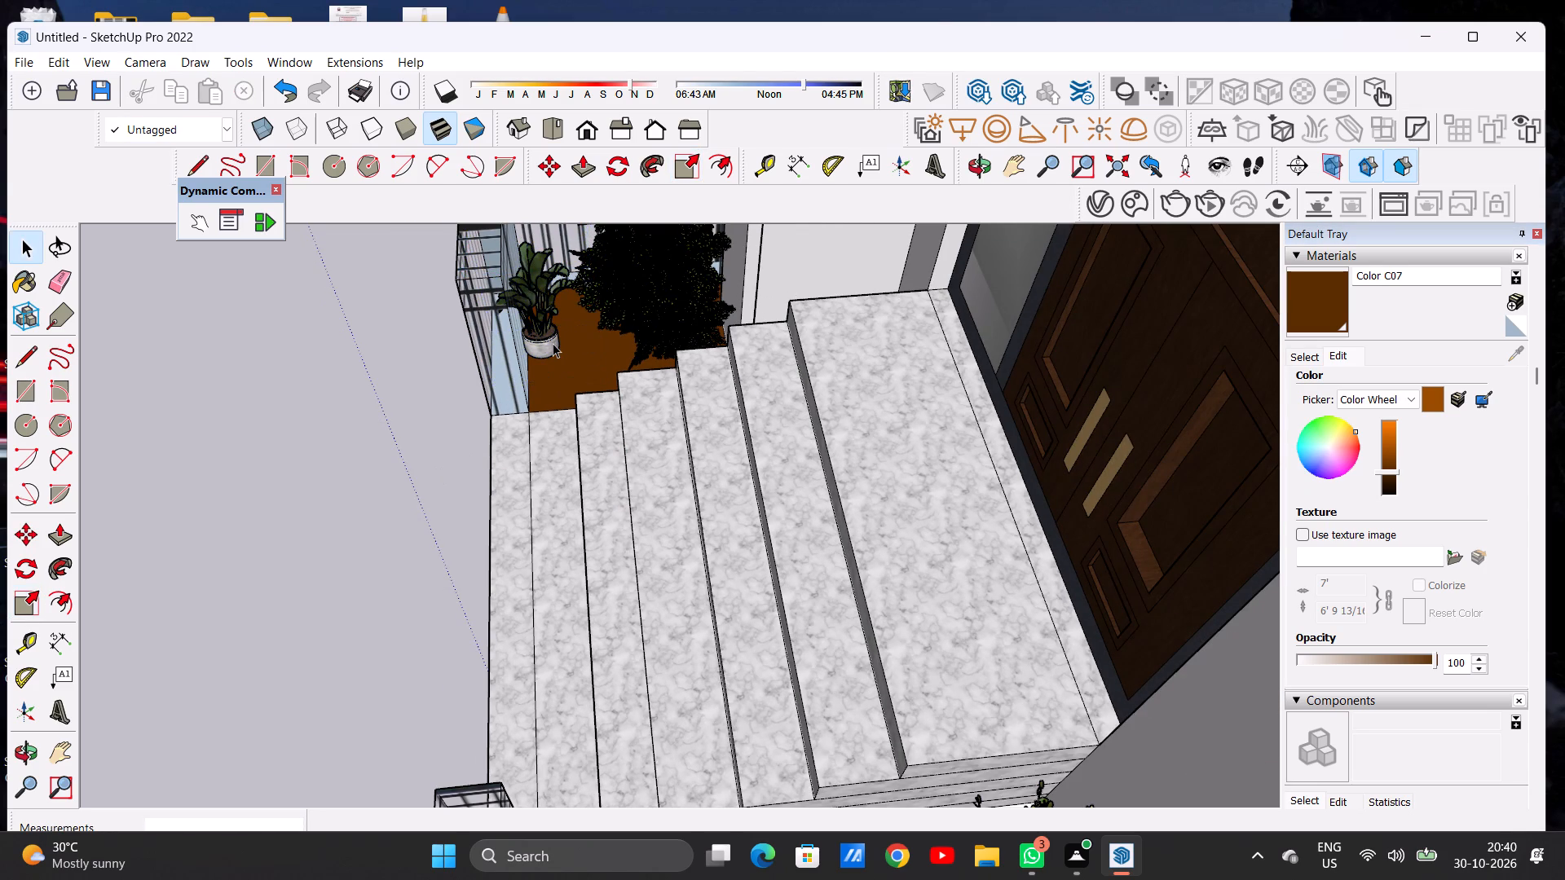
# Move the potted plant on the planting ground about 4 13/16" away from the railing, toward the stairs.
pyautogui.click(553, 343)
pyautogui.scroll(12, 544, 365)
pyautogui.moveTo(576, 393); pyautogui.dragTo(589, 289, button='middle')
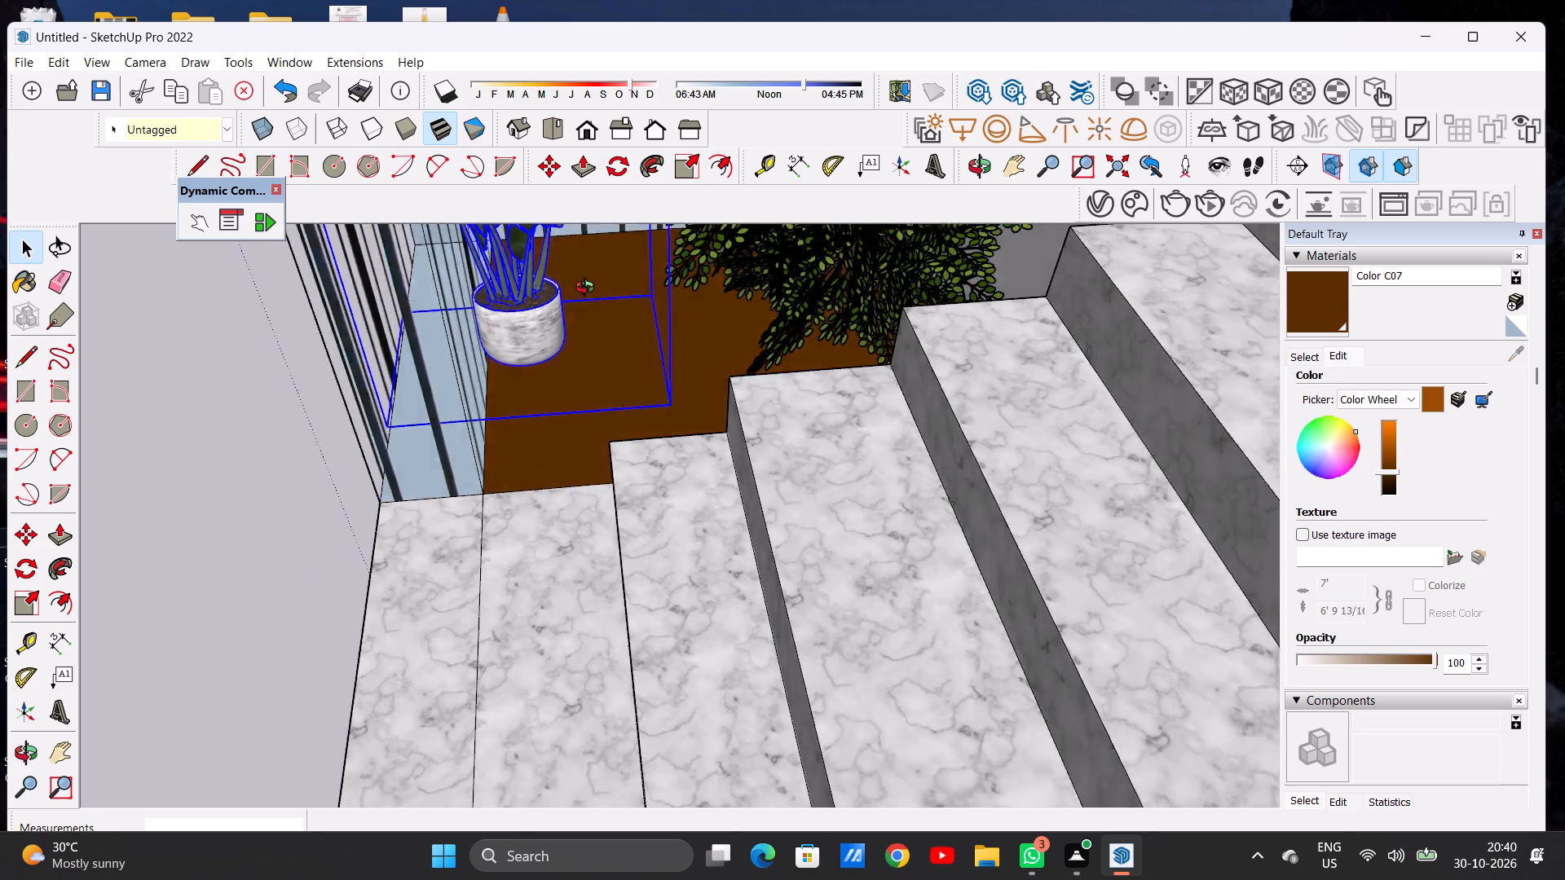
pyautogui.moveTo(589, 289); pyautogui.dragTo(592, 225, button='middle')
pyautogui.moveTo(629, 338); pyautogui.dragTo(614, 450, button='middle')
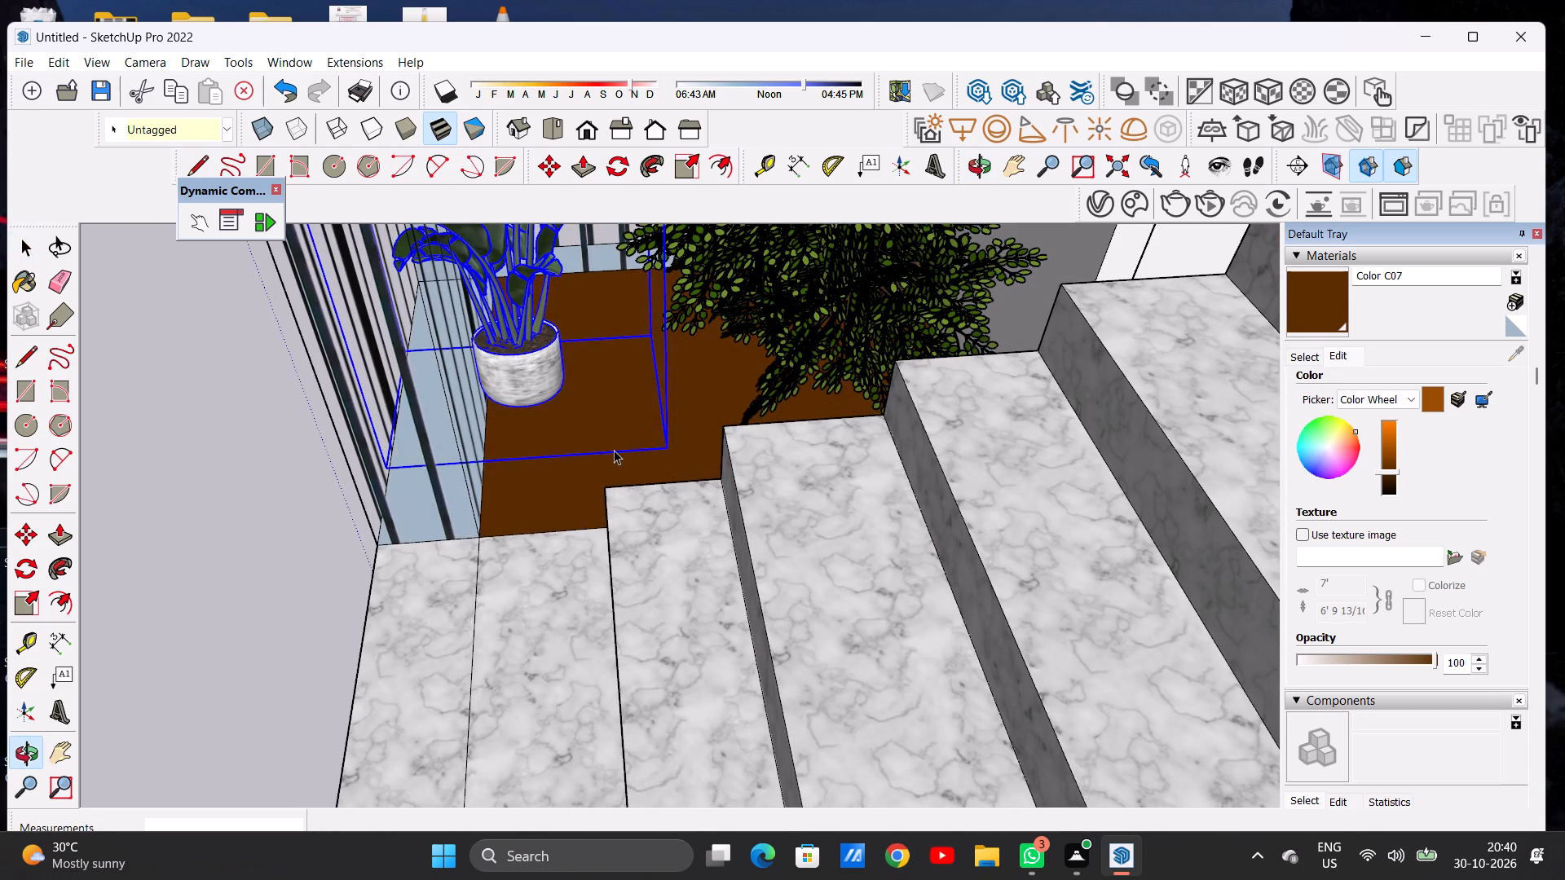
pyautogui.press('m')
pyautogui.click(669, 451)
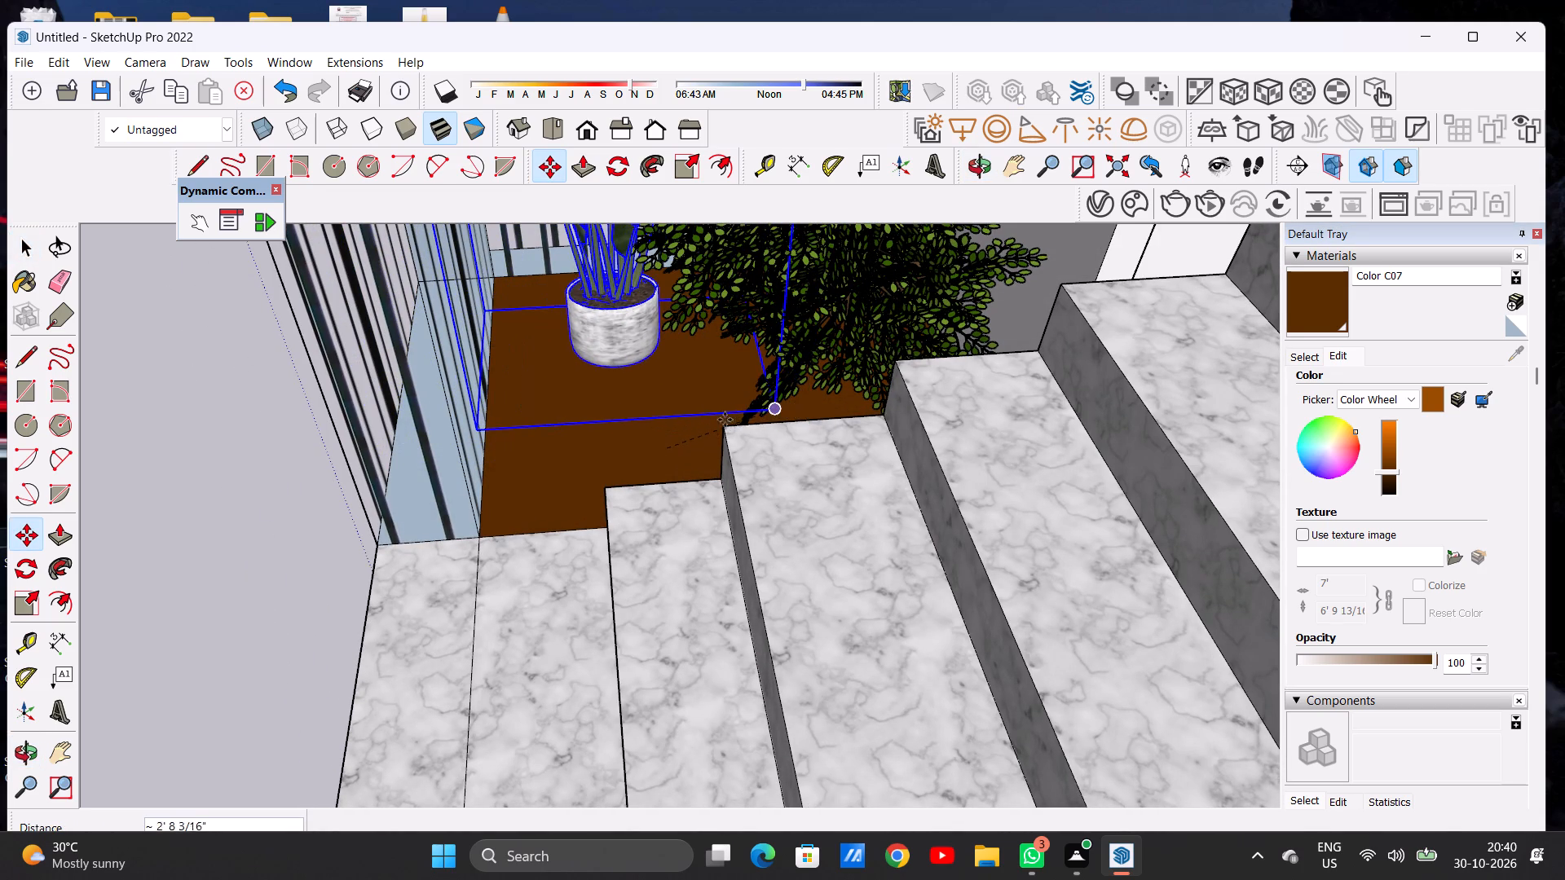
pyautogui.click(688, 447)
pyautogui.press('space')
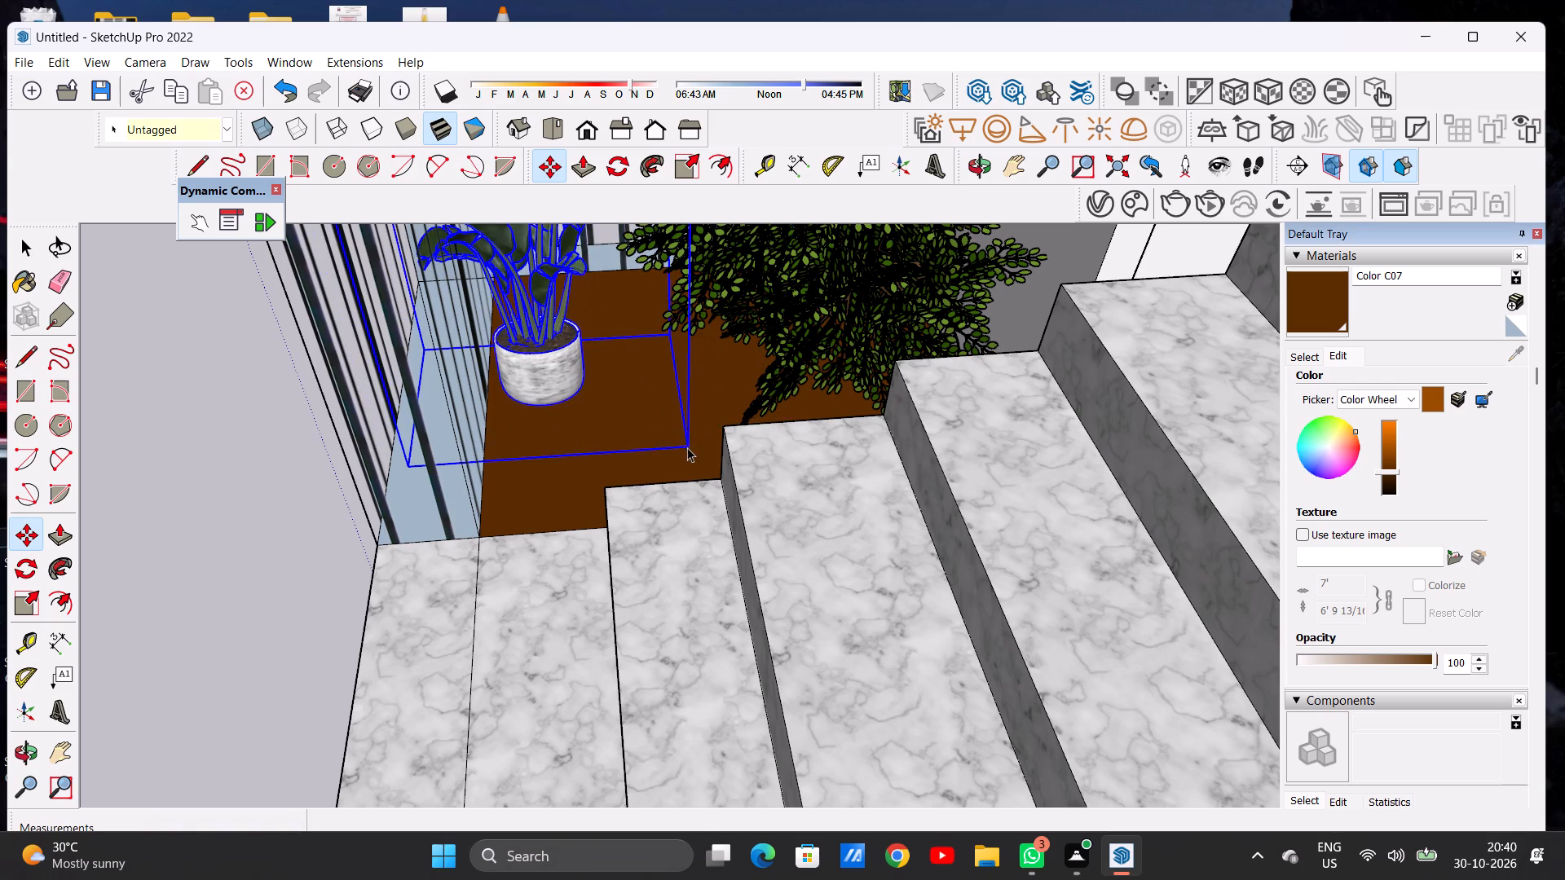
pyautogui.scroll(-13, 691, 425)
pyautogui.click(483, 429)
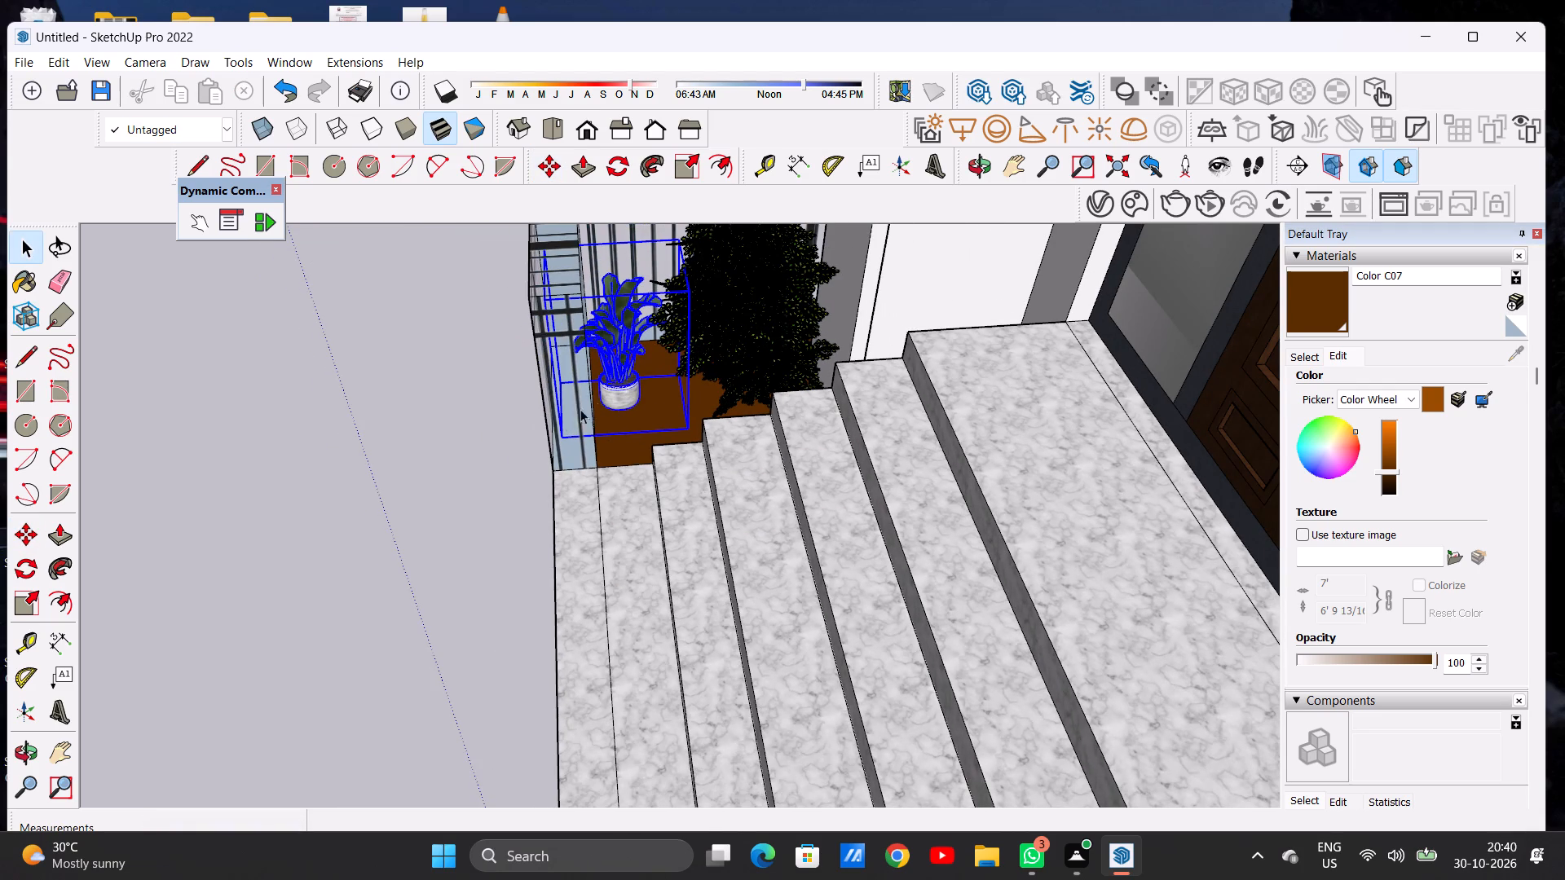
# Move the same potted plant about 1' 5 3/16" farther from the railing, so its pot stands fully over the brown ground.
pyautogui.scroll(15, 617, 378)
pyautogui.moveTo(615, 424); pyautogui.dragTo(620, 350, button='middle')
pyautogui.scroll(-16, 606, 418)
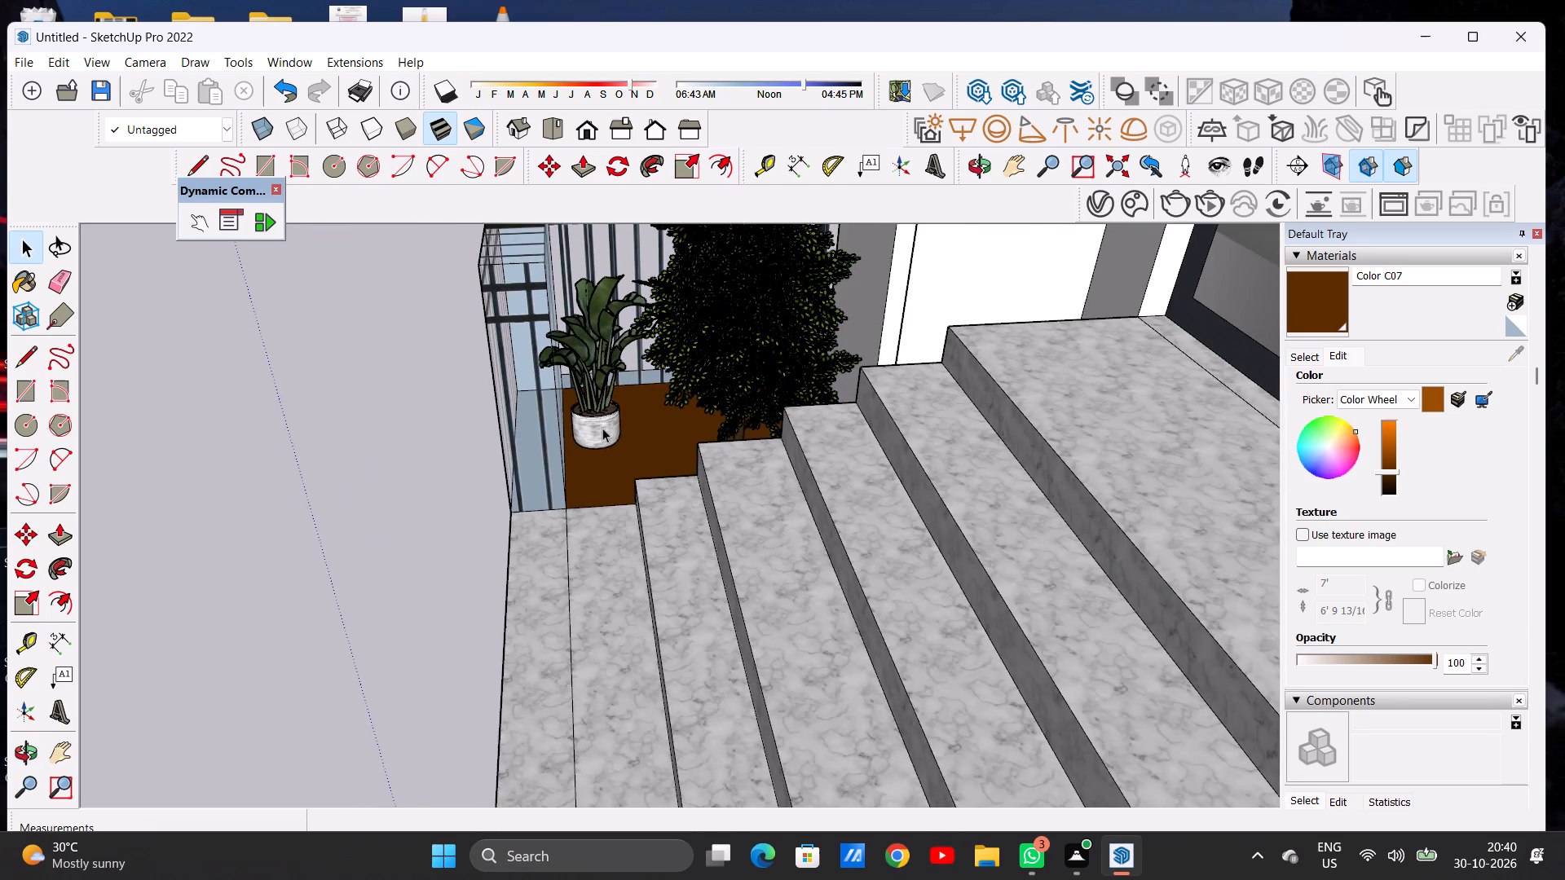
pyautogui.scroll(18, 602, 428)
pyautogui.click(641, 439)
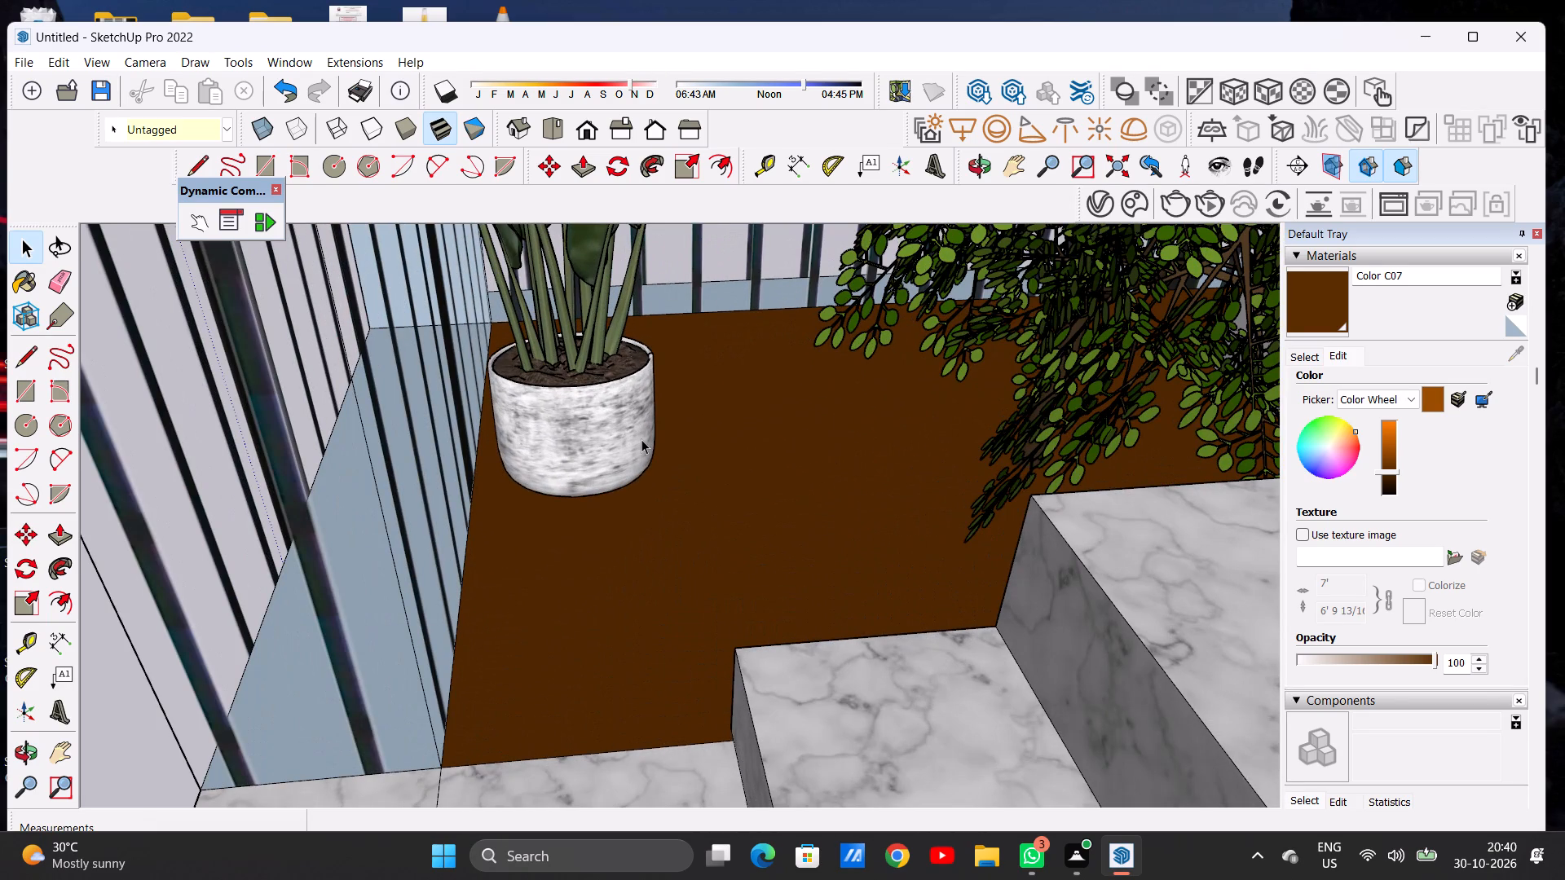
pyautogui.press('m')
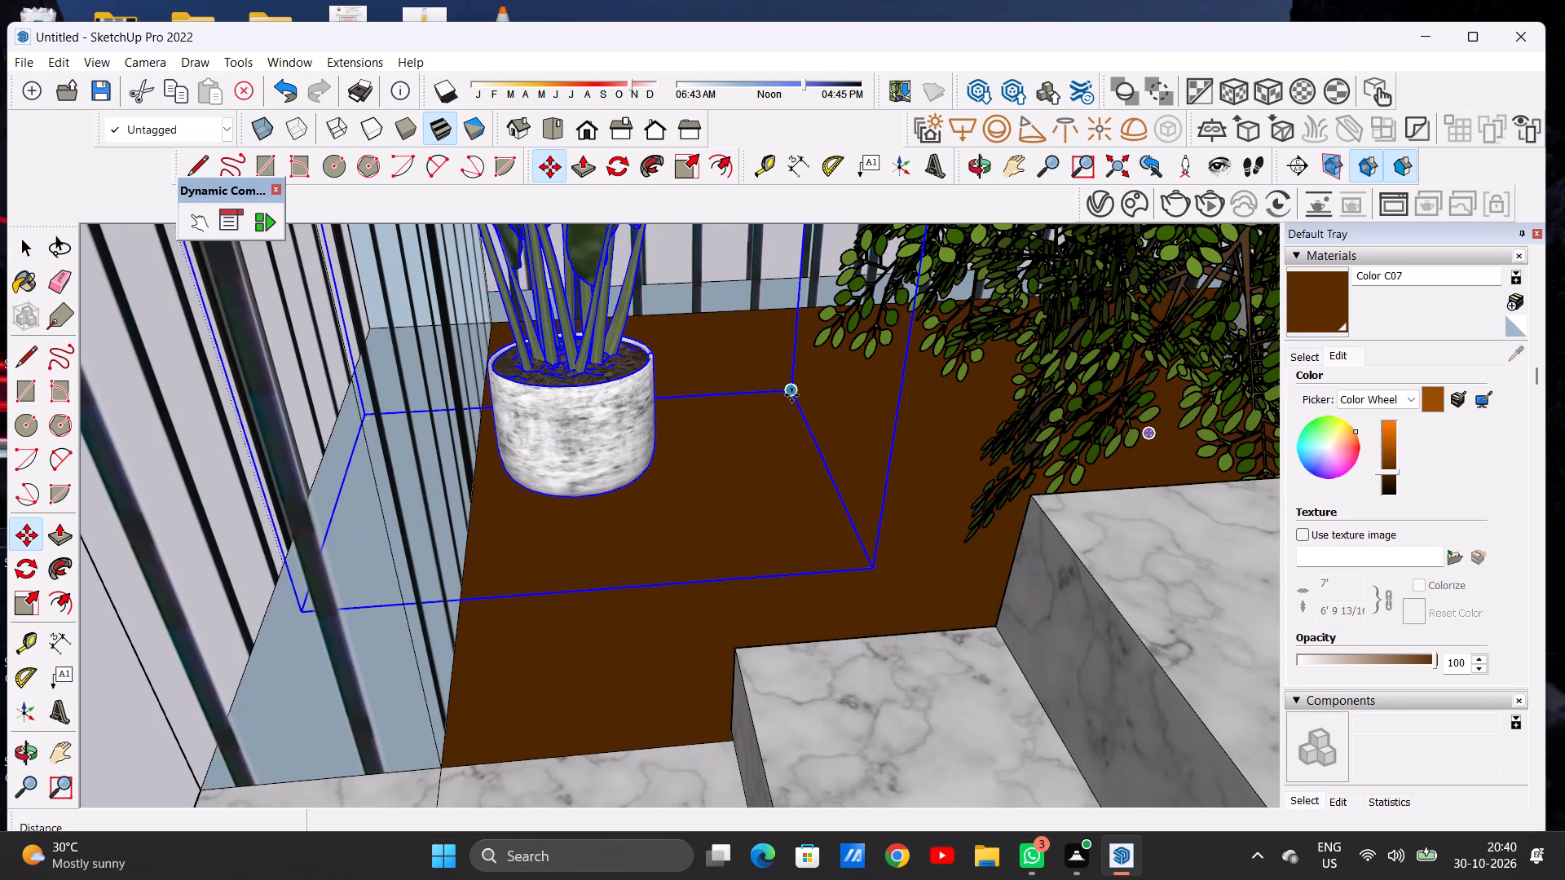
pyautogui.click(791, 394)
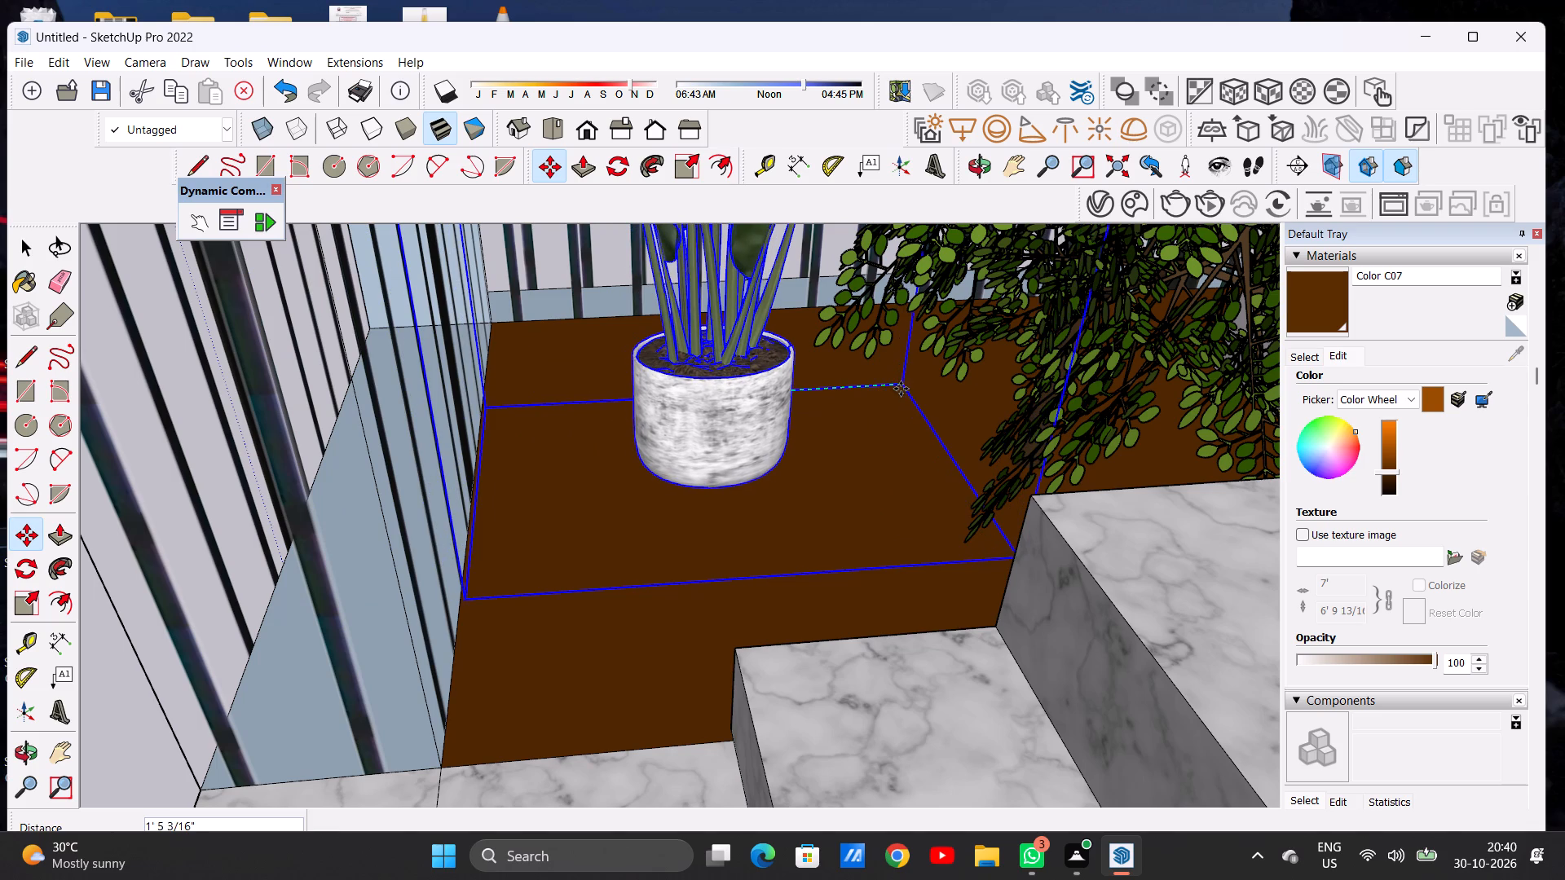
pyautogui.click(901, 389)
pyautogui.press('space')
pyautogui.scroll(-8, 756, 420)
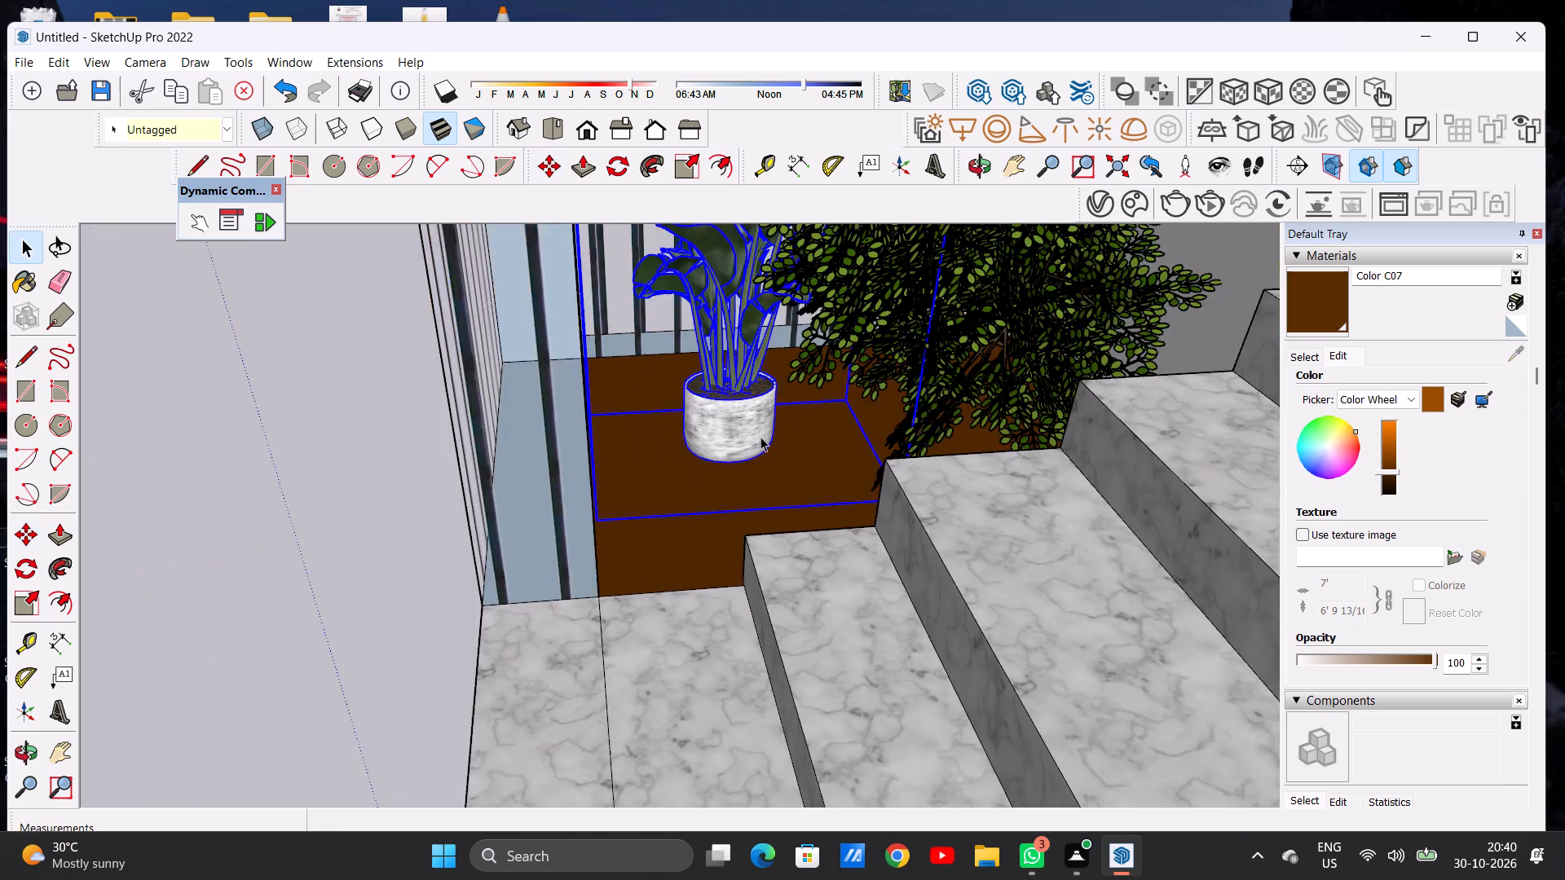
pyautogui.scroll(-11, 760, 437)
pyautogui.moveTo(725, 461); pyautogui.dragTo(742, 360, button='middle')
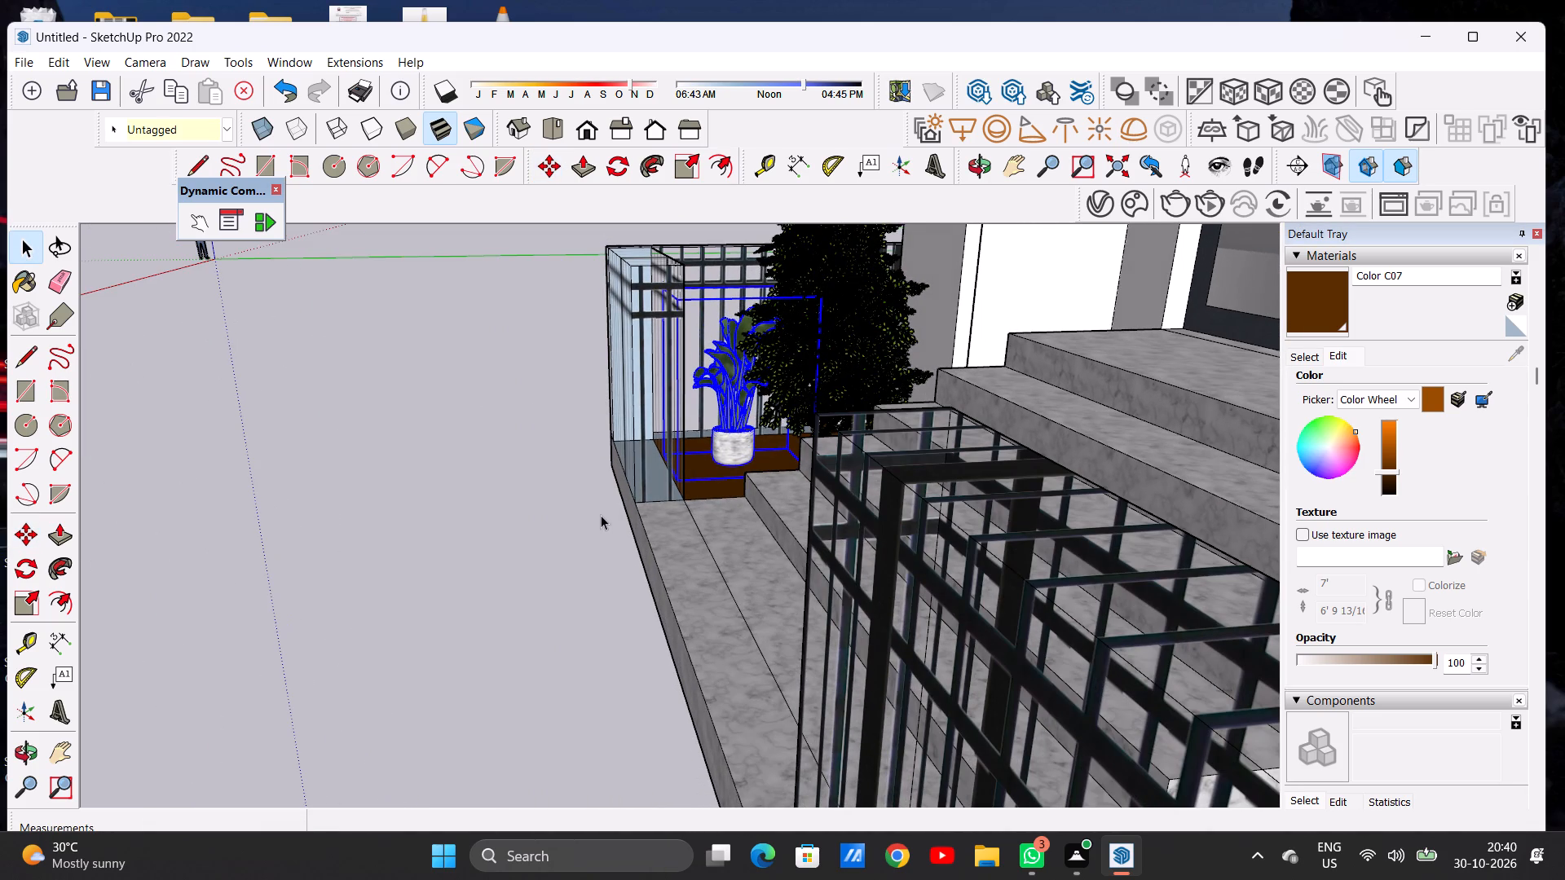
pyautogui.click(597, 516)
# Lower the potted plant beside the stairs about 2" onto the brown planting ground.
pyautogui.scroll(5, 733, 474)
pyautogui.scroll(-1, 738, 466)
pyautogui.scroll(1, 738, 466)
pyautogui.scroll(-1, 738, 466)
pyautogui.scroll(3, 738, 466)
pyautogui.moveTo(716, 489); pyautogui.dragTo(747, 398, button='middle')
pyautogui.moveTo(725, 499); pyautogui.dragTo(727, 559, button='middle')
pyautogui.scroll(12, 738, 473)
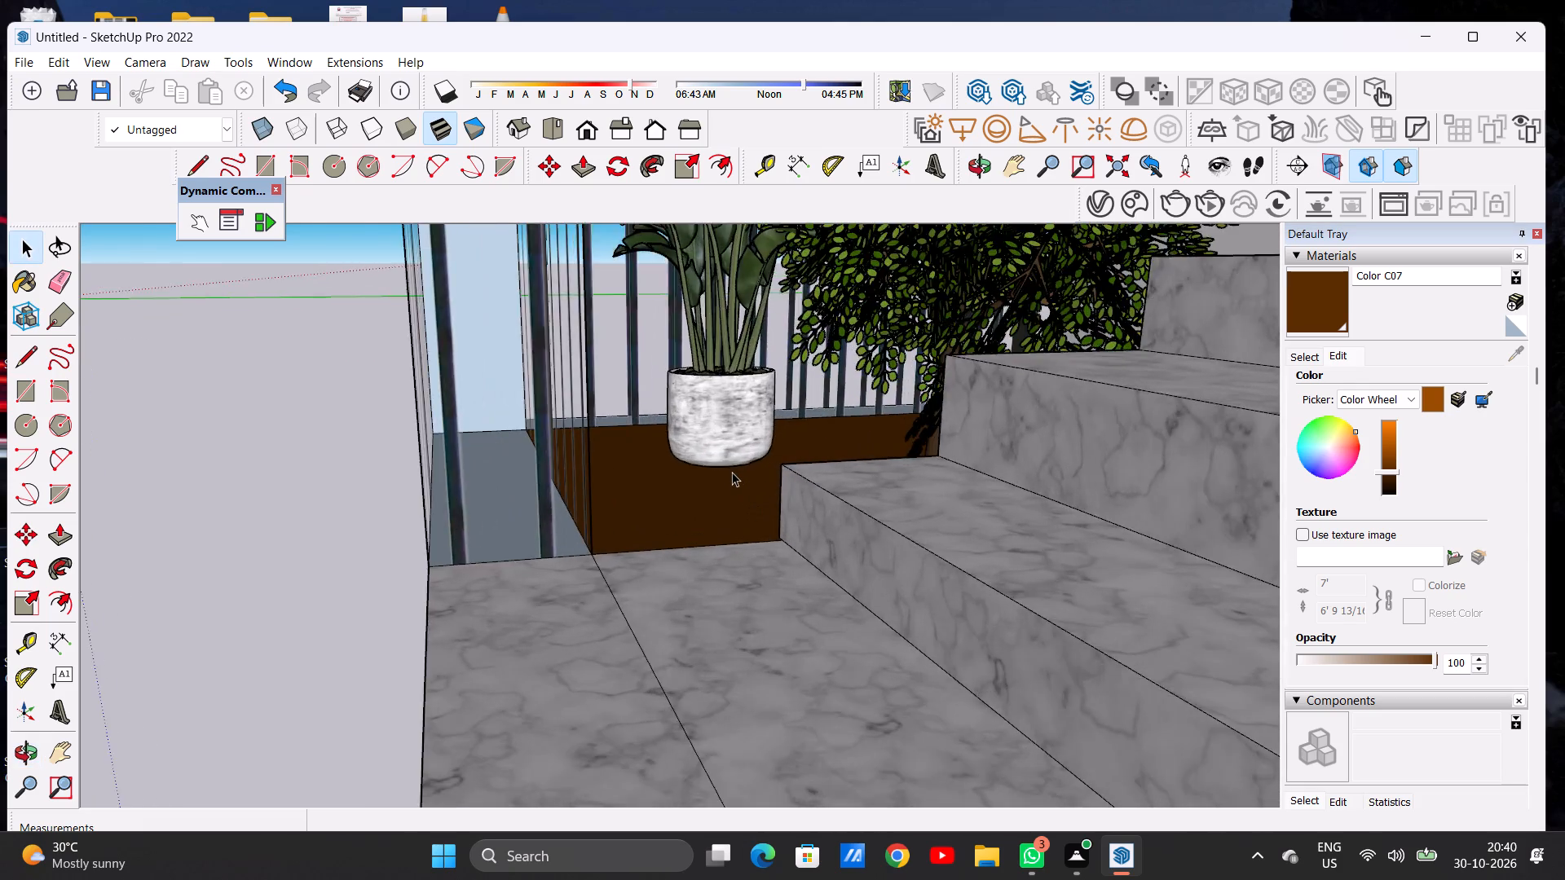
pyautogui.scroll(3, 732, 472)
pyautogui.click(701, 441)
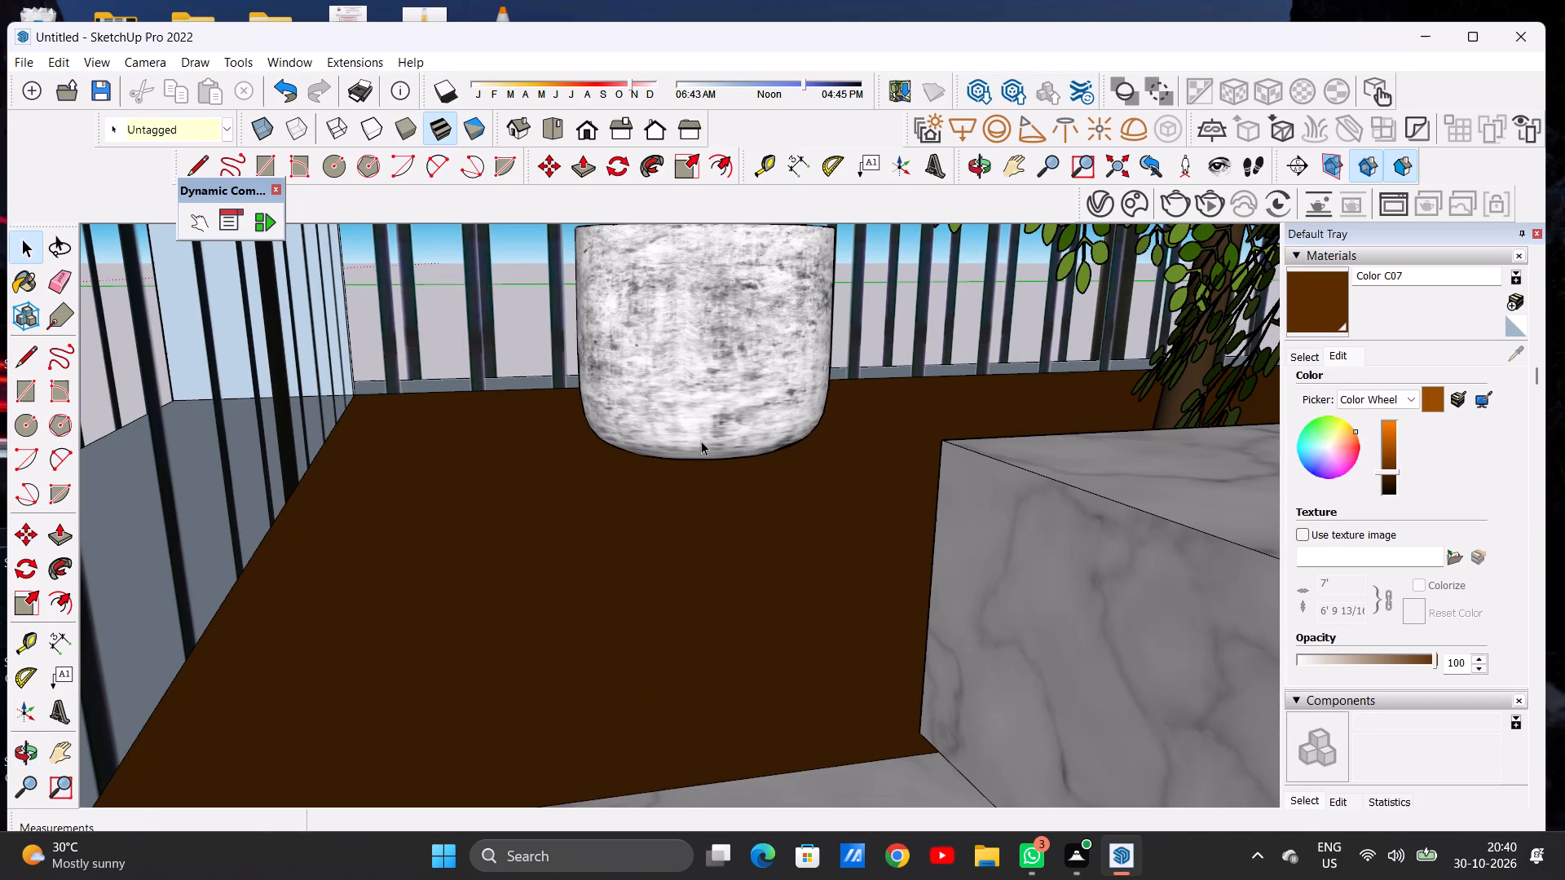
pyautogui.press('m')
pyautogui.click(242, 569)
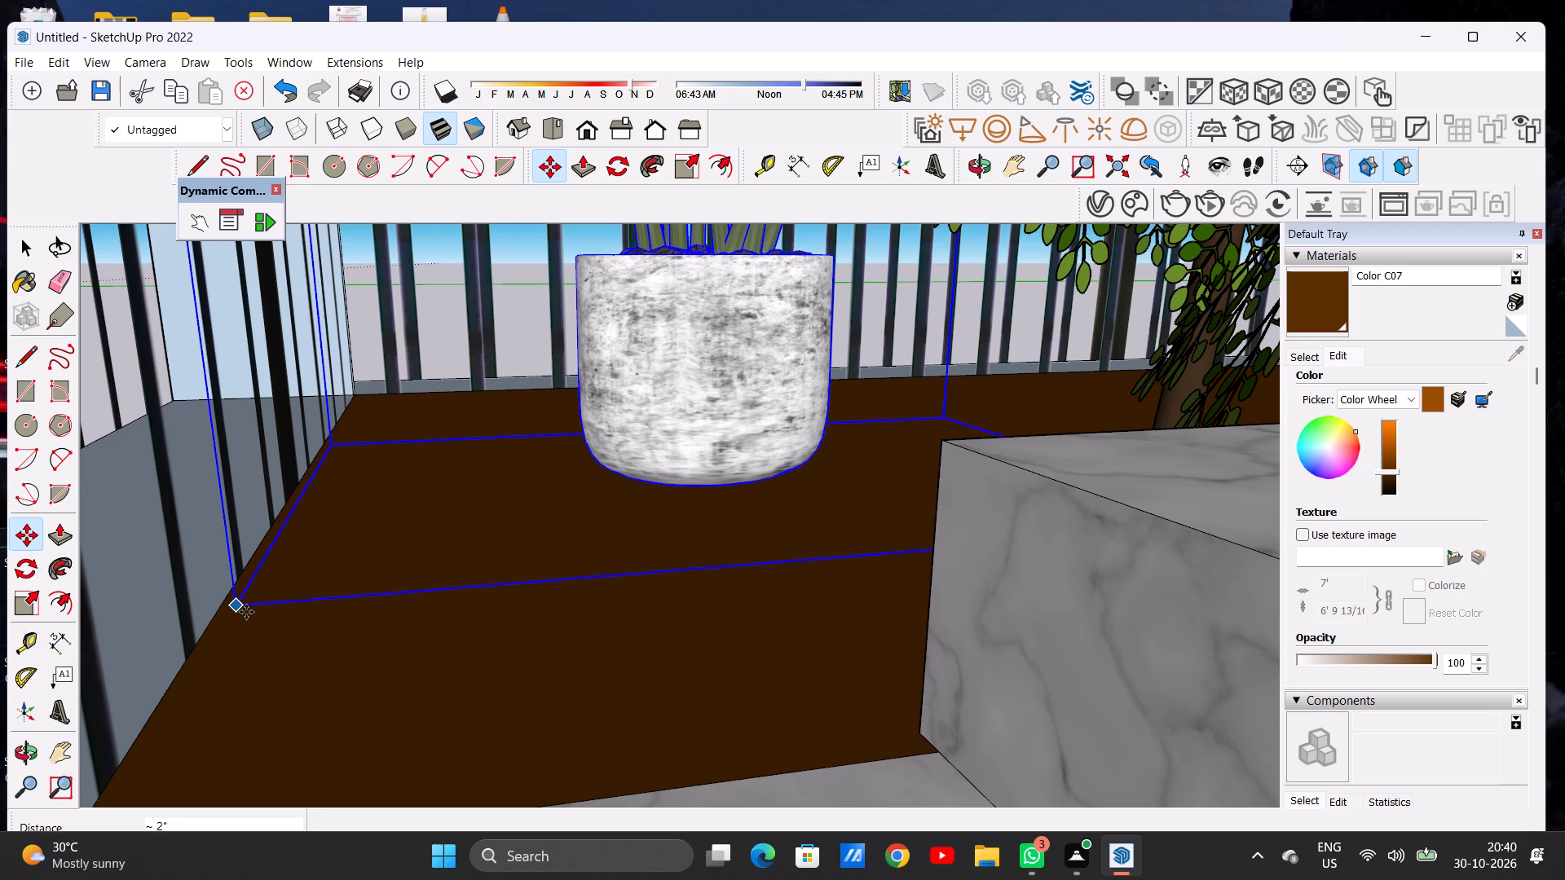
pyautogui.click(246, 612)
pyautogui.press('space')
pyautogui.scroll(-7, 377, 596)
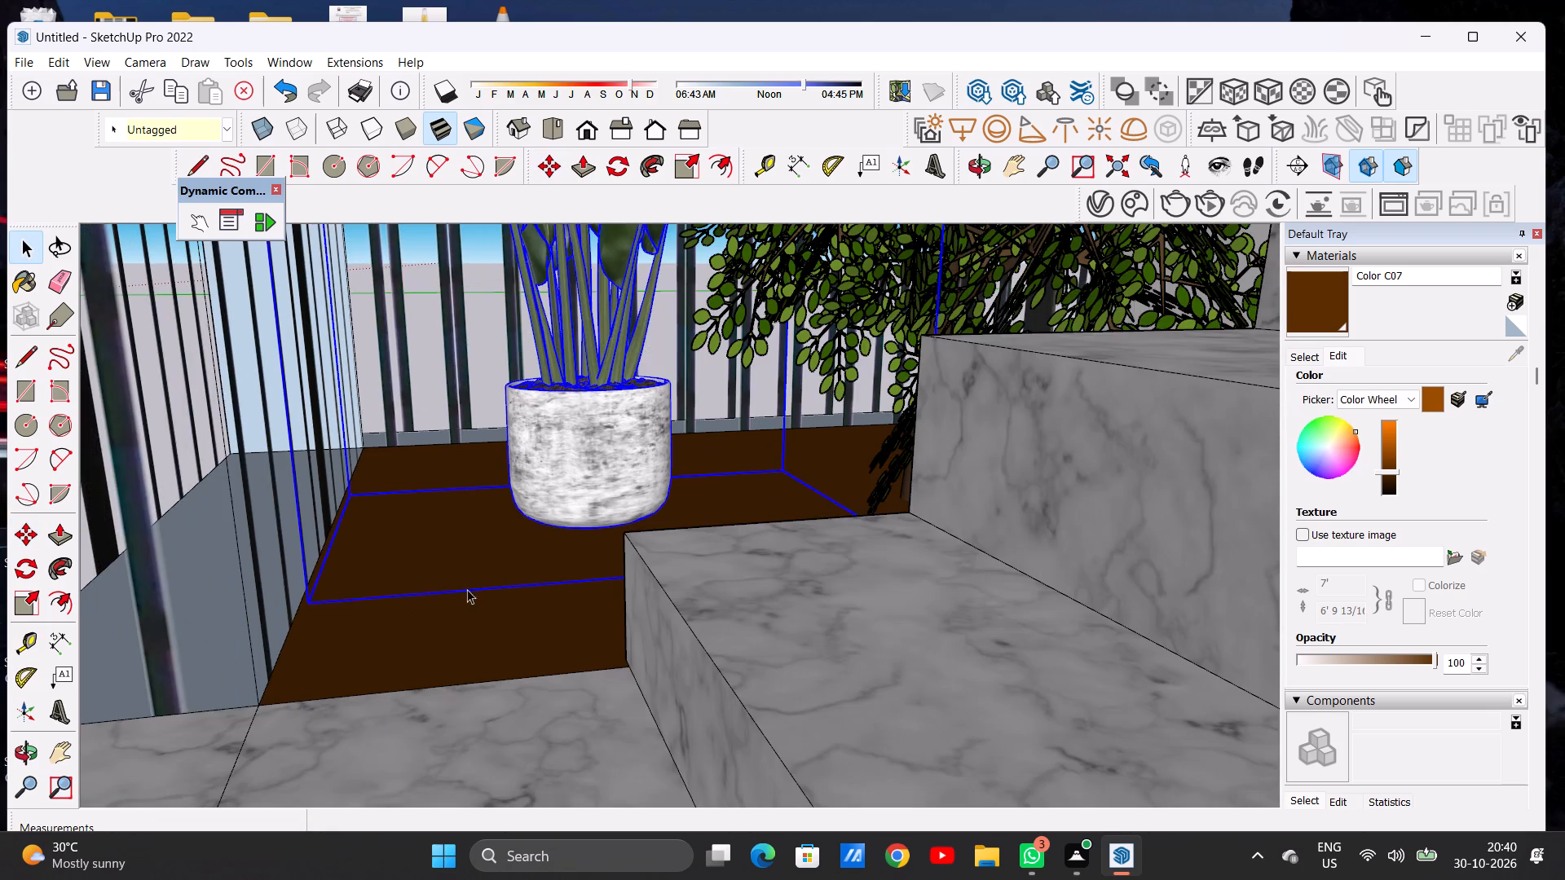
pyautogui.scroll(-6, 547, 544)
pyautogui.scroll(-14, 629, 517)
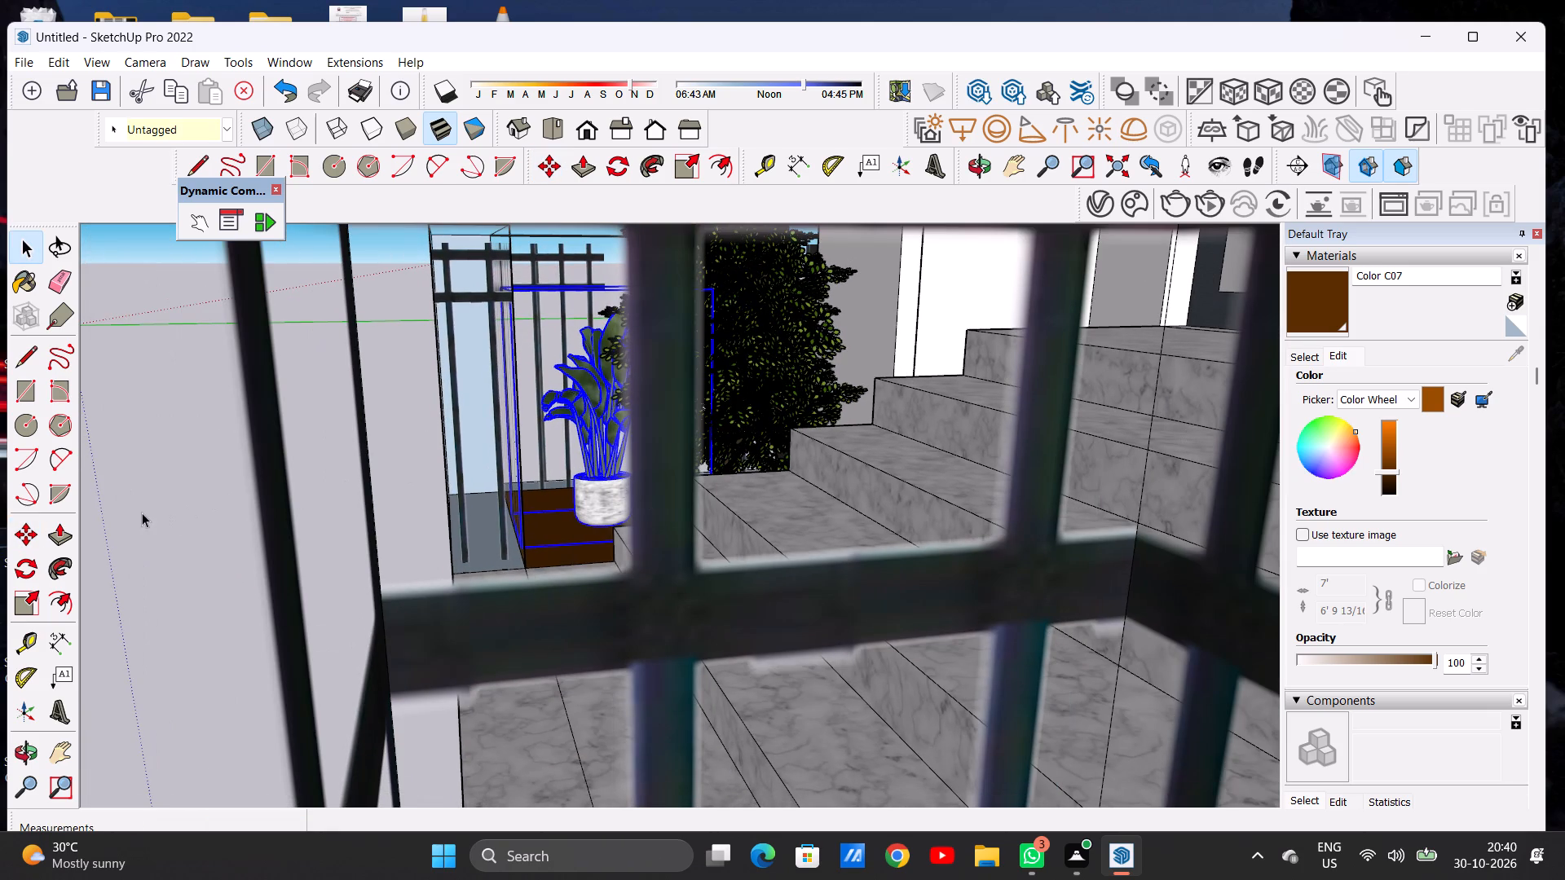
pyautogui.click(142, 513)
pyautogui.moveTo(261, 513); pyautogui.dragTo(563, 484, button='middle')
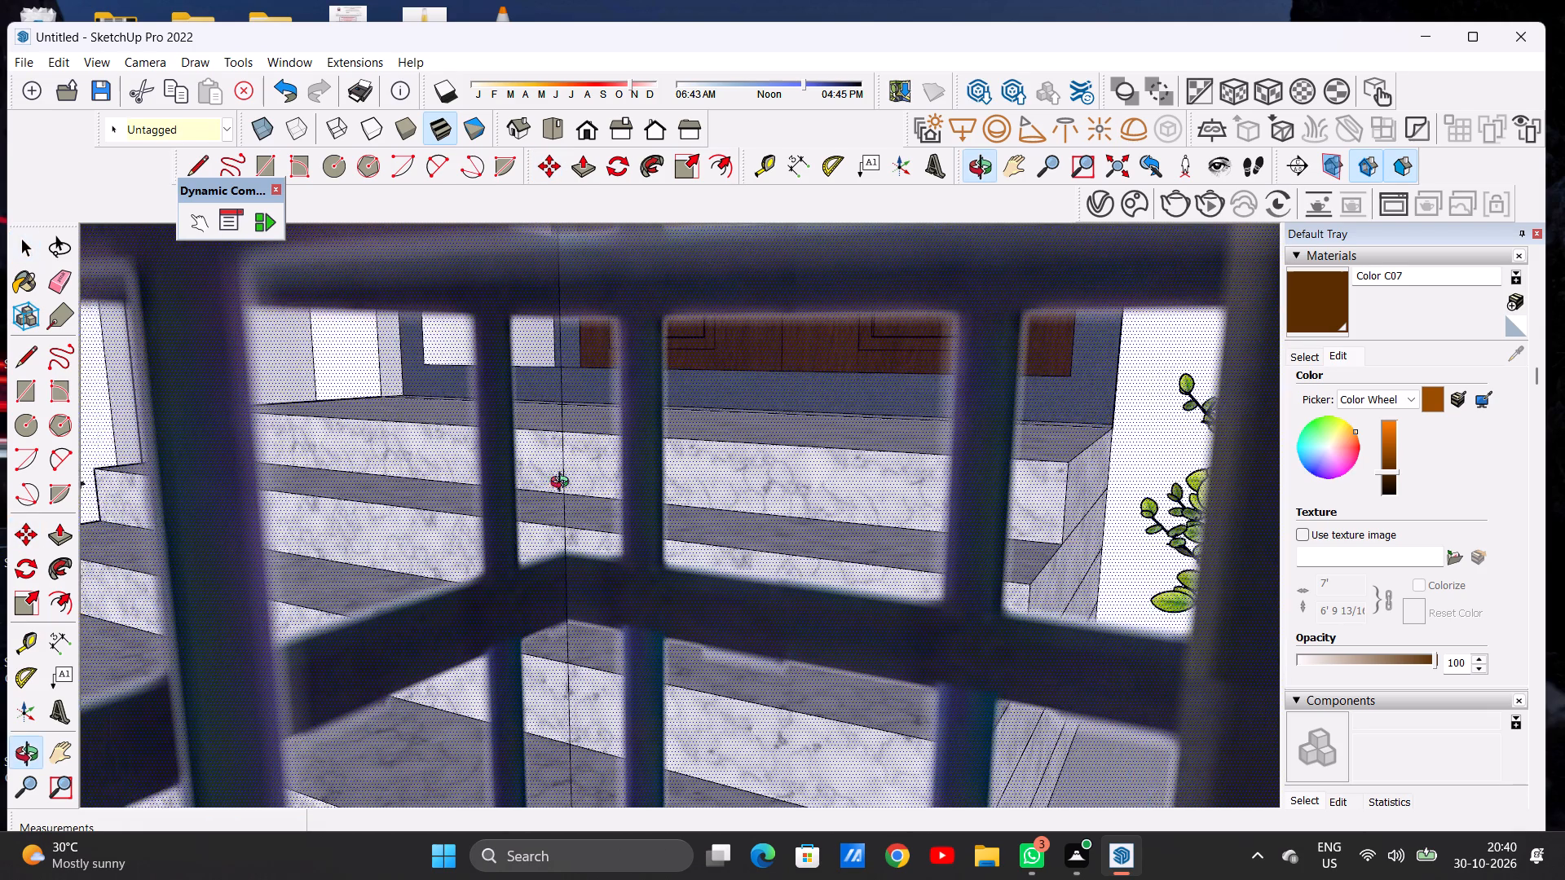
# Examine the stairs, front railing and terrace plants from farther out, with nothing selected.
pyautogui.moveTo(563, 484); pyautogui.dragTo(566, 483, button='middle')
pyautogui.scroll(-6, 566, 483)
pyautogui.scroll(-20, 587, 493)
pyautogui.scroll(-7, 587, 493)
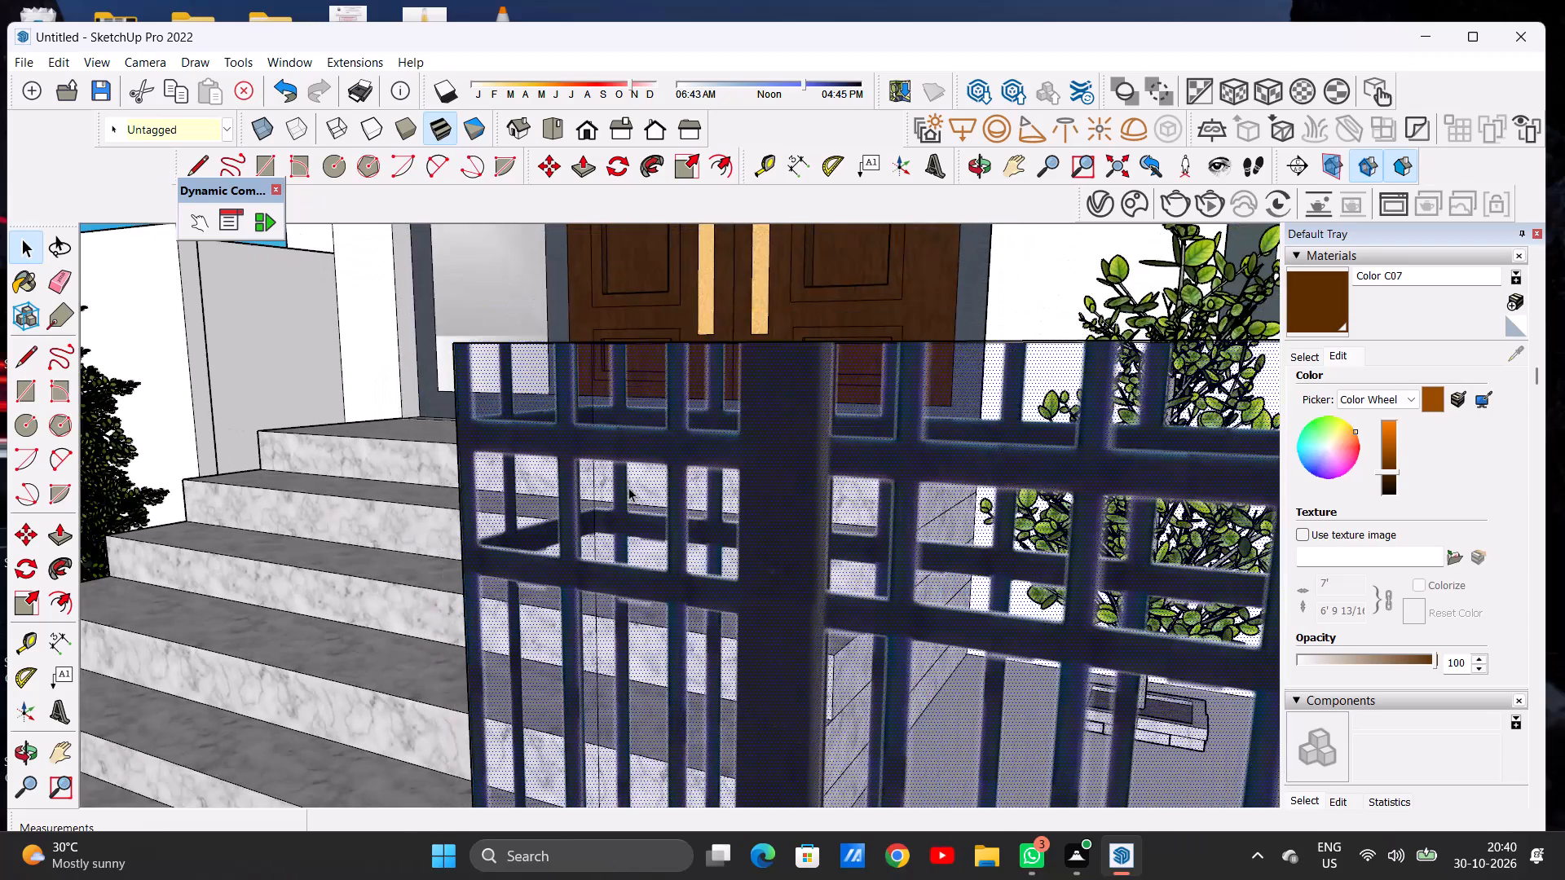
pyautogui.scroll(-7, 628, 487)
pyautogui.scroll(1, 628, 486)
pyautogui.scroll(-11, 628, 486)
pyautogui.scroll(-14, 664, 457)
pyautogui.scroll(1, 660, 465)
pyautogui.scroll(-3, 637, 474)
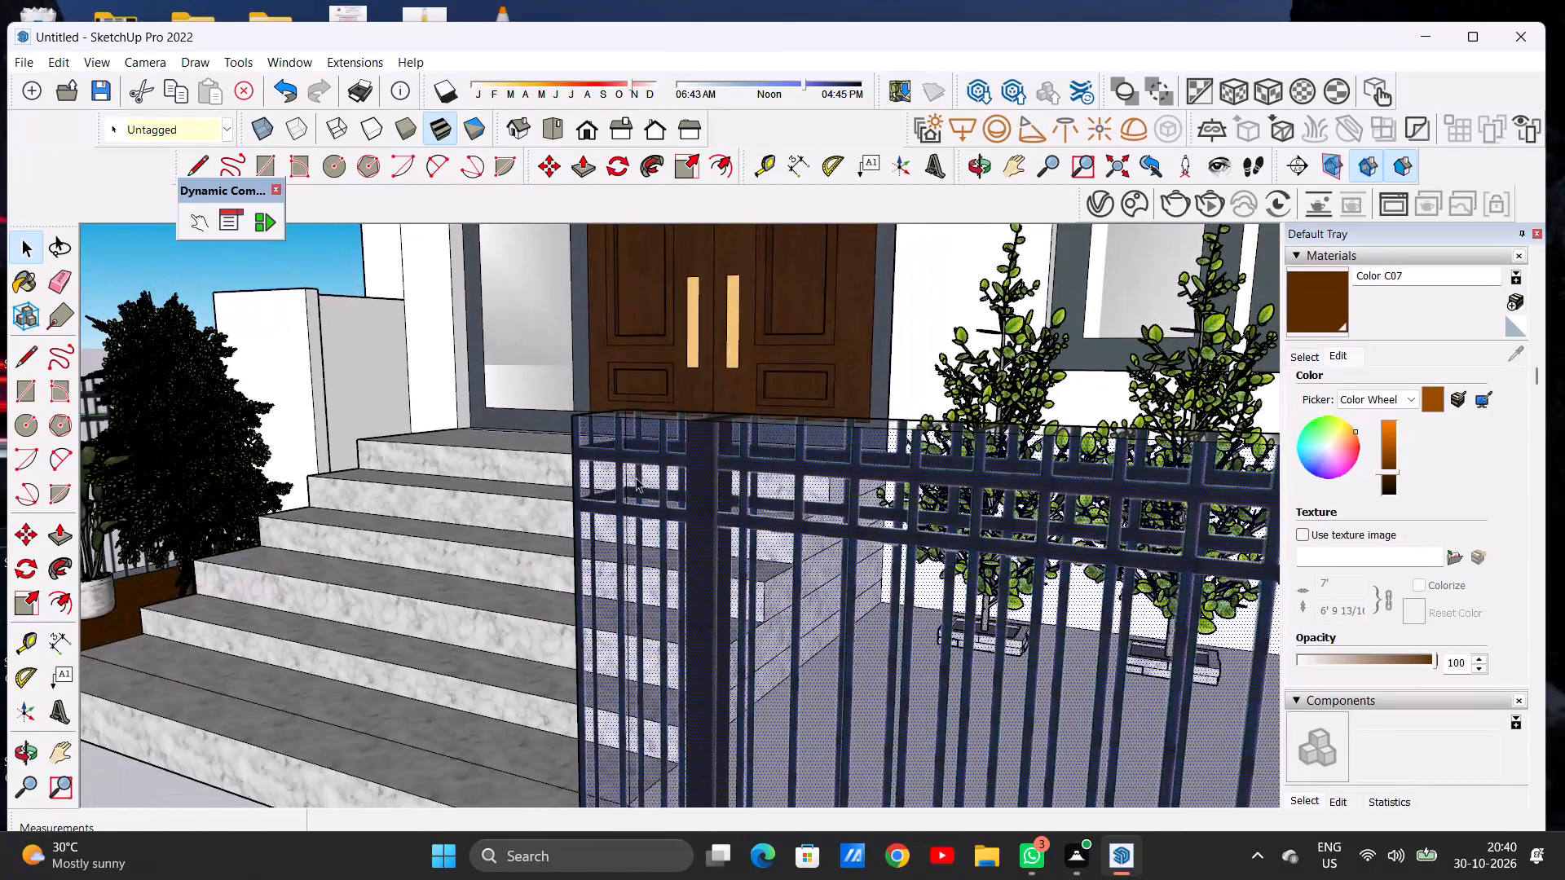
pyautogui.scroll(-12, 636, 477)
pyautogui.scroll(1, 637, 470)
pyautogui.scroll(-7, 637, 470)
pyautogui.click(158, 772)
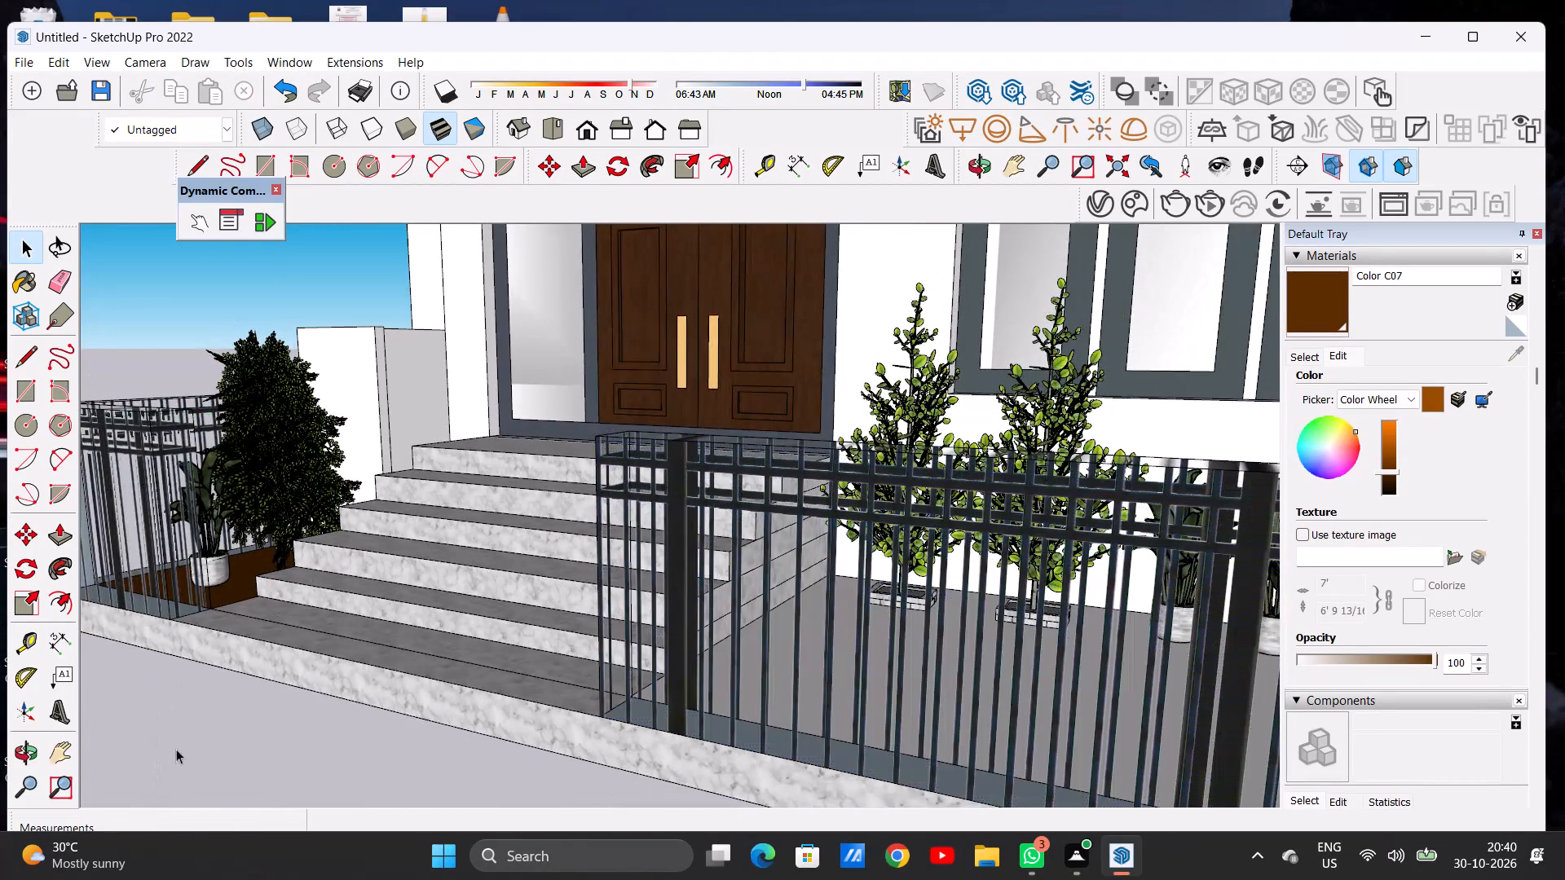
pyautogui.moveTo(207, 634); pyautogui.dragTo(340, 599, button='middle')
pyautogui.scroll(-7, 240, 605)
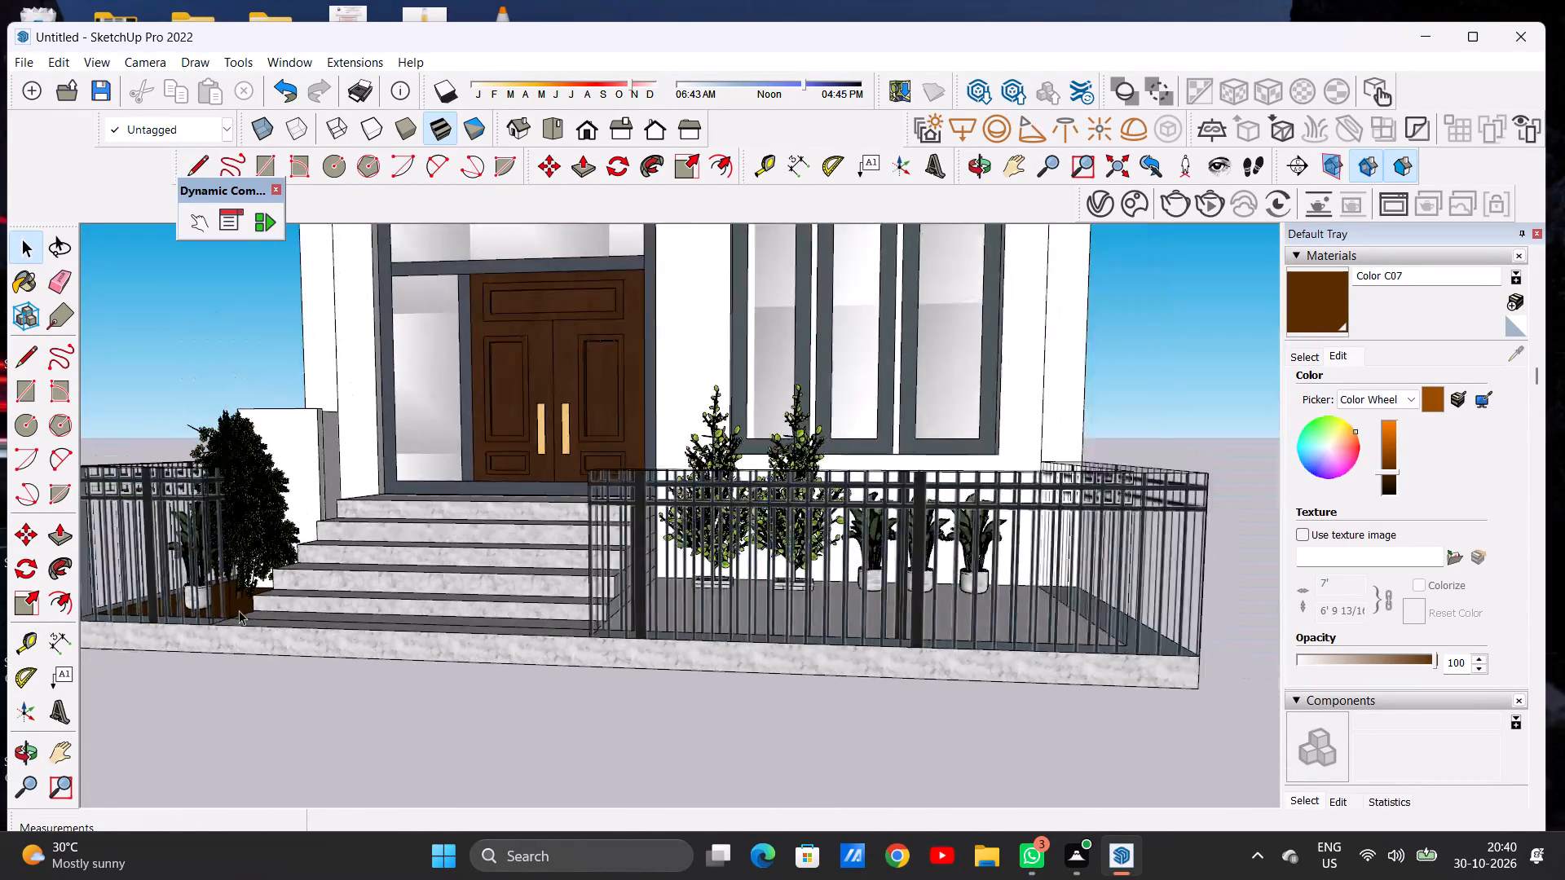
# Move the potted plant on the brown planting ground about 2' 1 5/16" away from the stairs, toward the side railing.
pyautogui.moveTo(273, 564); pyautogui.dragTo(218, 685, button='middle')
pyautogui.scroll(1, 227, 524)
pyautogui.scroll(-1, 227, 524)
pyautogui.scroll(1, 227, 524)
pyautogui.scroll(-1, 227, 524)
pyautogui.scroll(9, 226, 524)
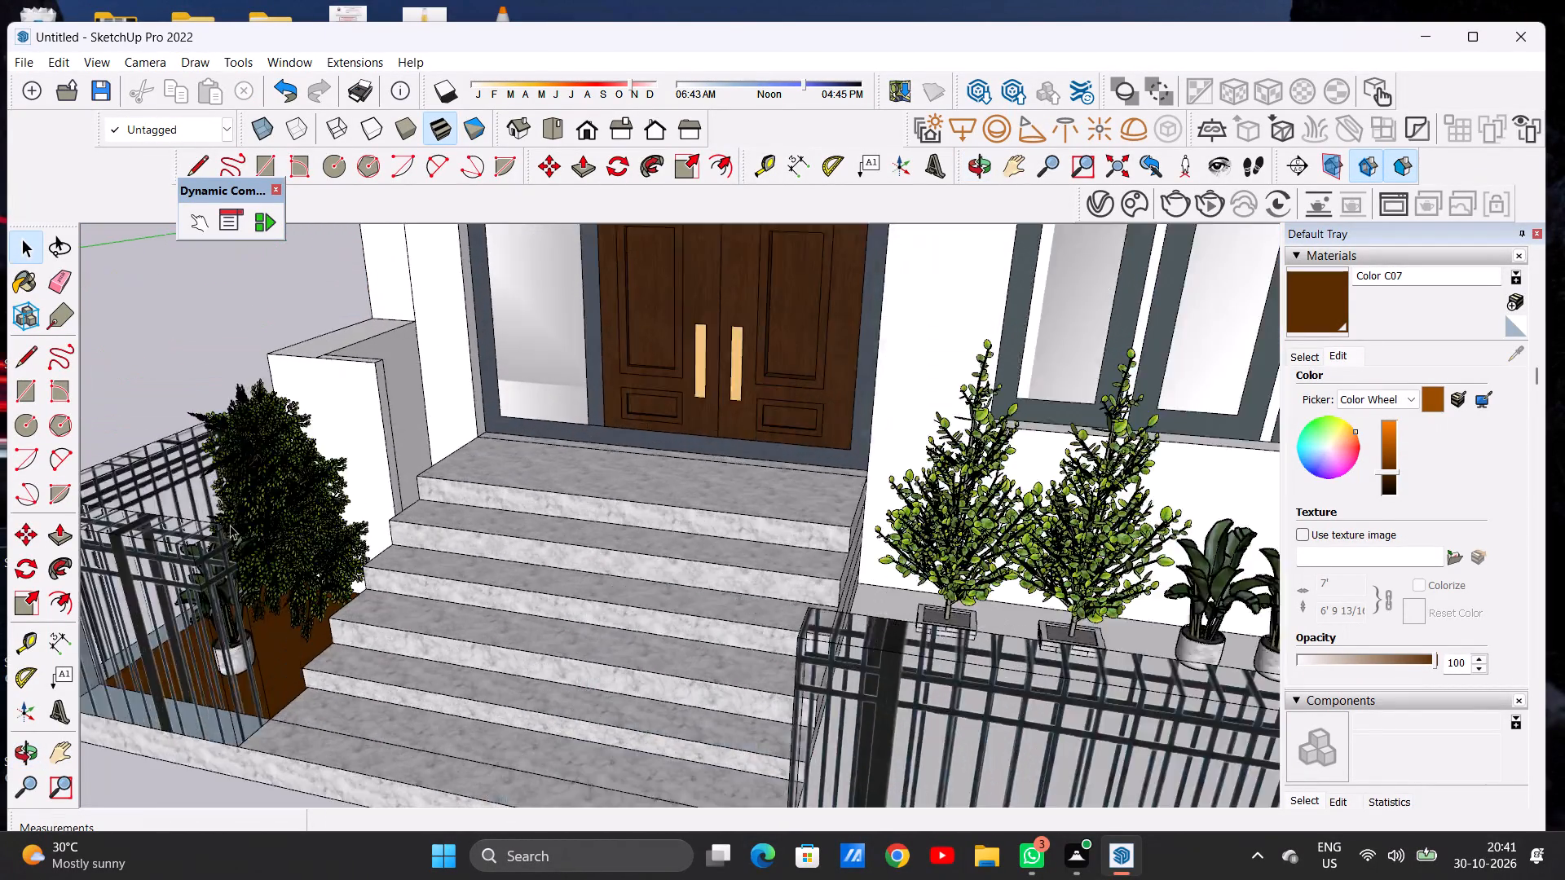
pyautogui.scroll(7, 230, 525)
pyautogui.moveTo(305, 548); pyautogui.dragTo(149, 596, button='middle')
pyautogui.scroll(5, 236, 601)
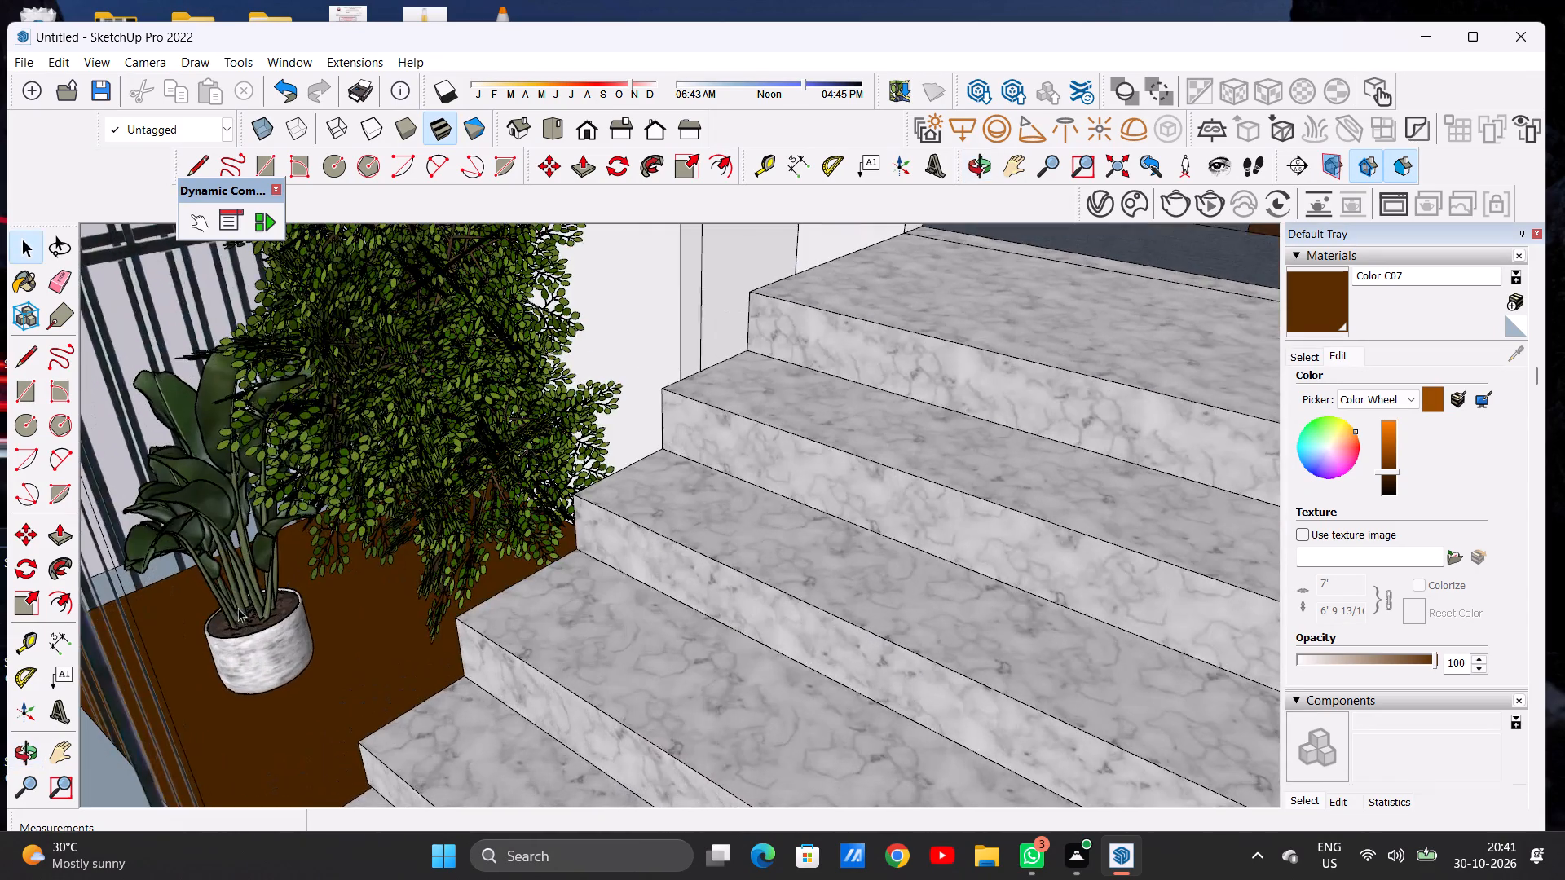
pyautogui.scroll(7, 238, 608)
pyautogui.click(271, 632)
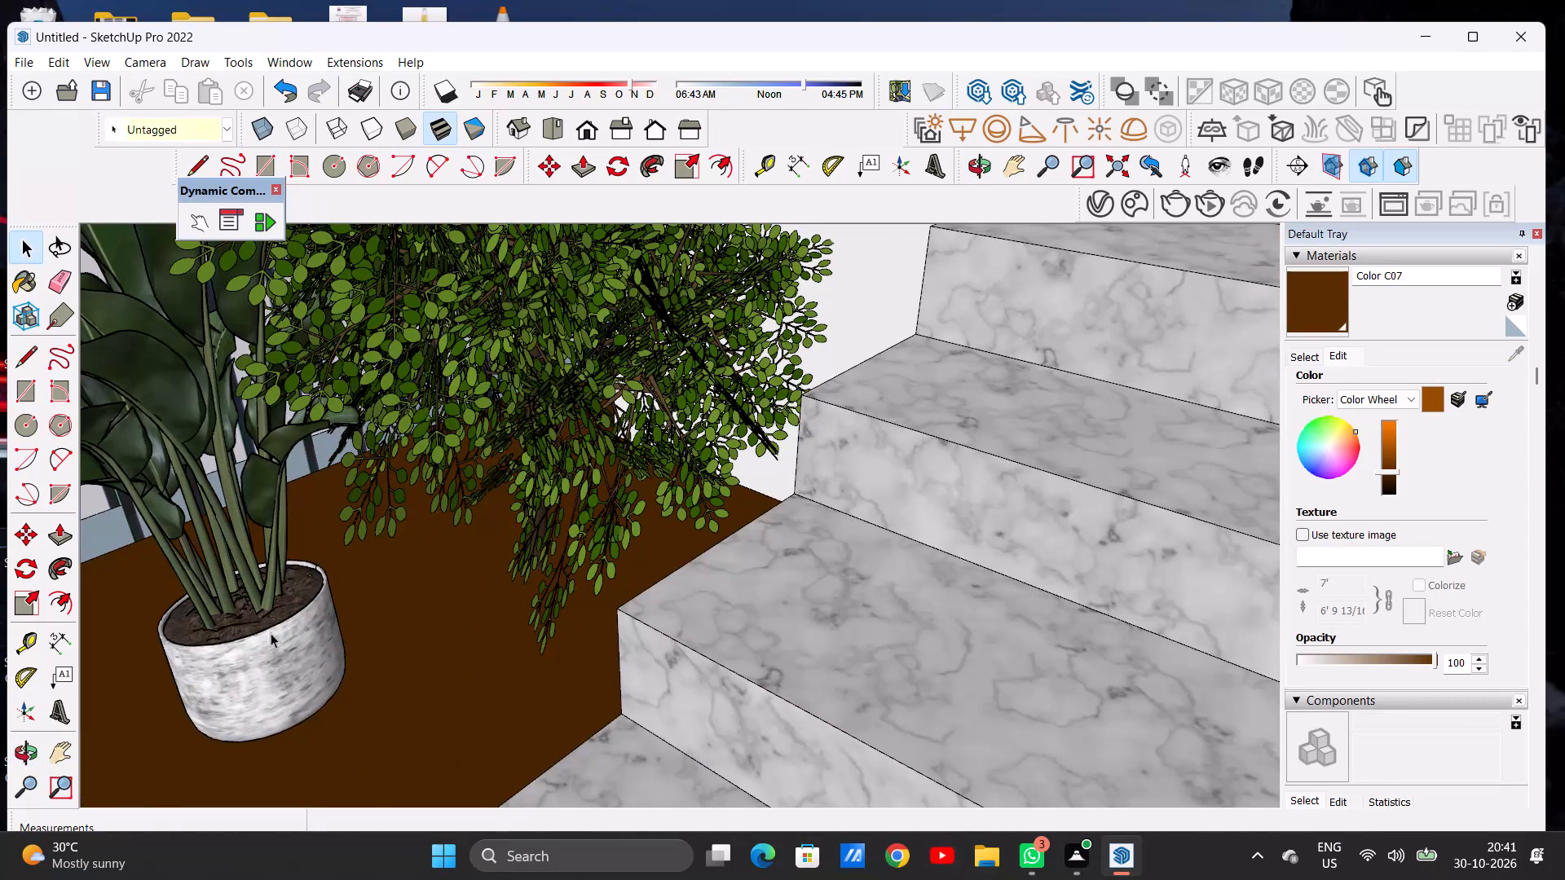
pyautogui.press('m')
pyautogui.click(400, 552)
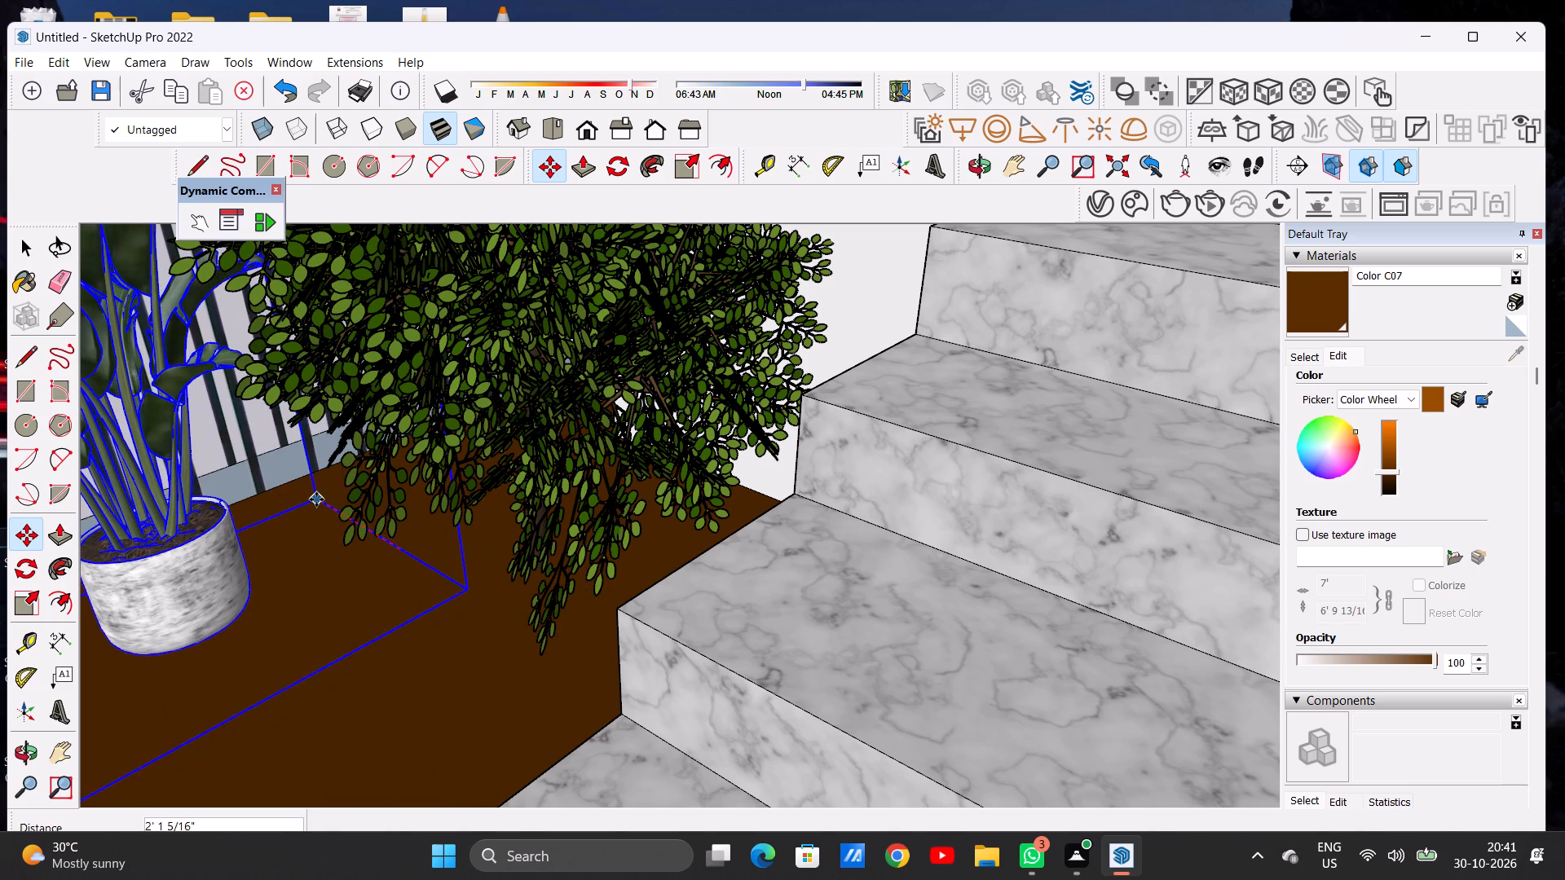
pyautogui.click(316, 499)
pyautogui.press('space')
pyautogui.scroll(-12, 375, 543)
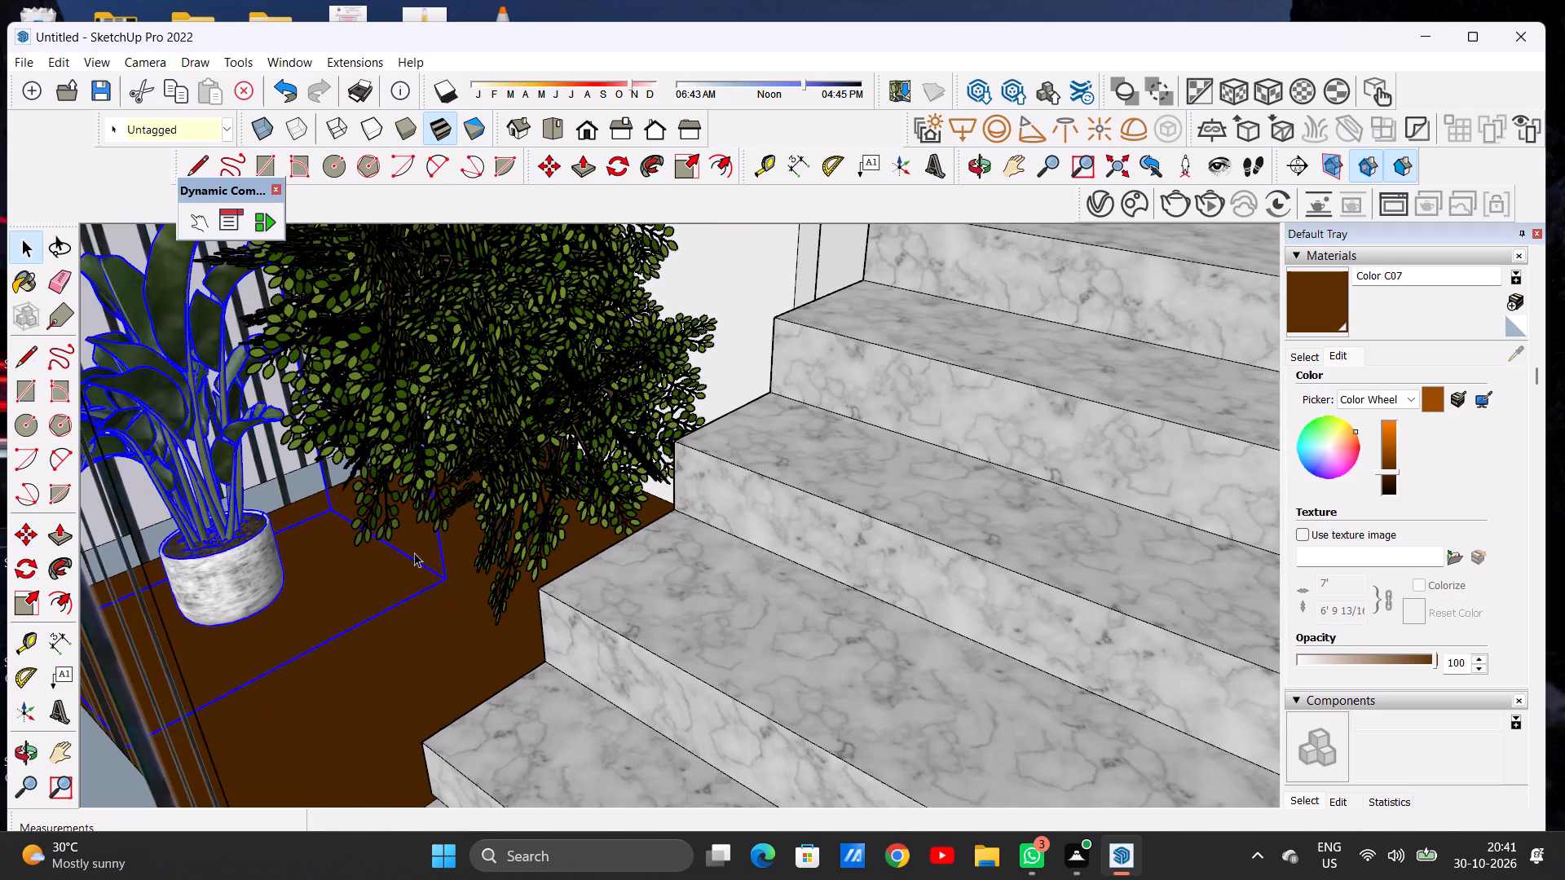
pyautogui.scroll(-8, 414, 552)
pyautogui.click(209, 724)
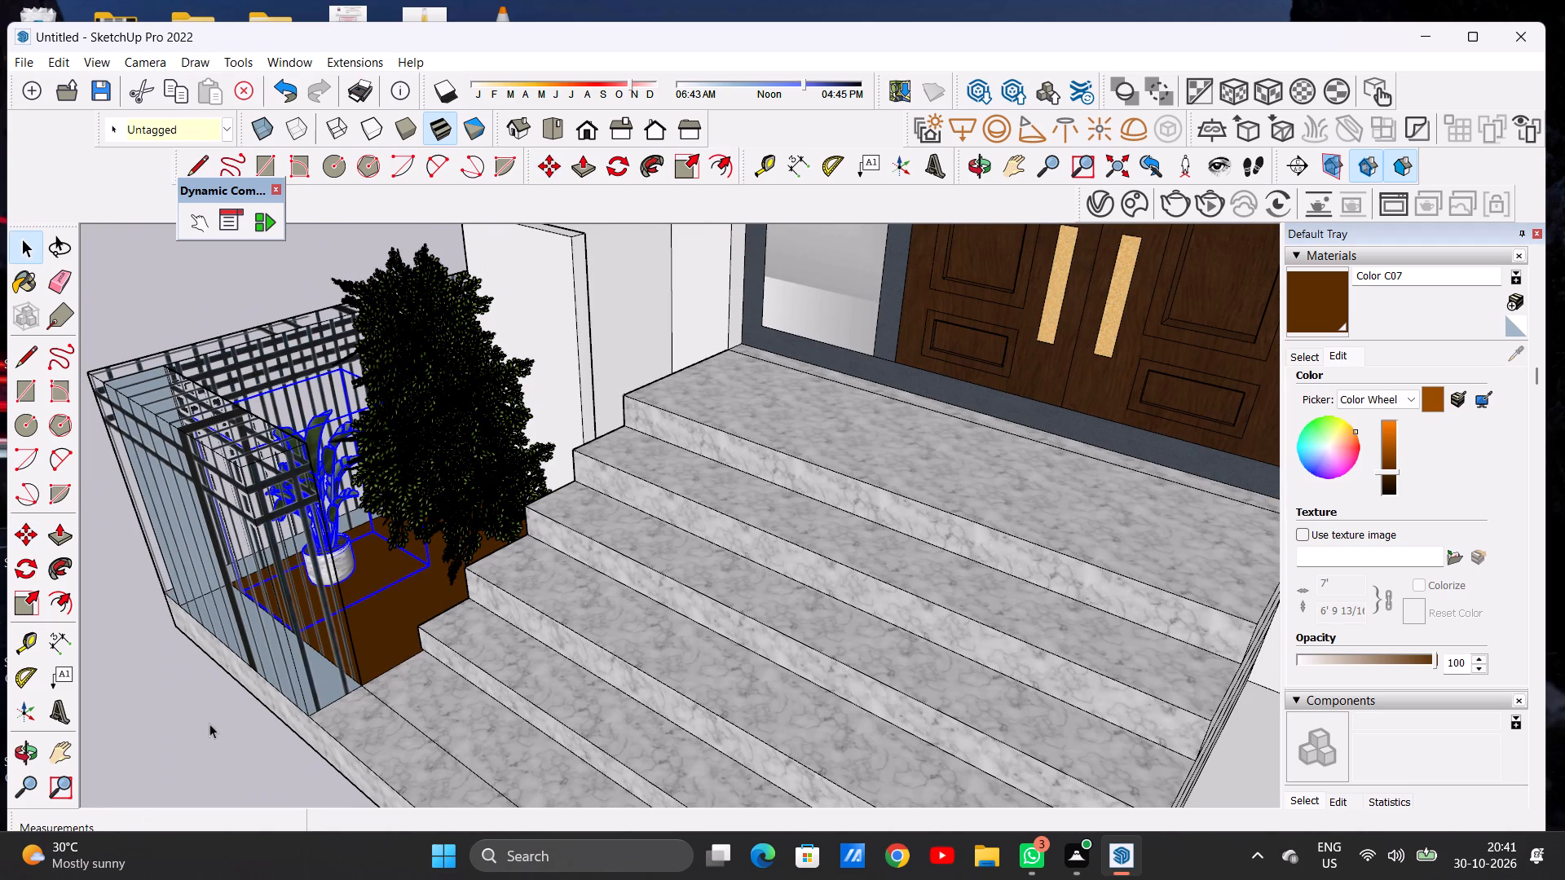
# Examine the planting ground, stairs, terrace plants and whole house front from several distances and angles.
pyautogui.moveTo(394, 648); pyautogui.dragTo(509, 520, button='middle')
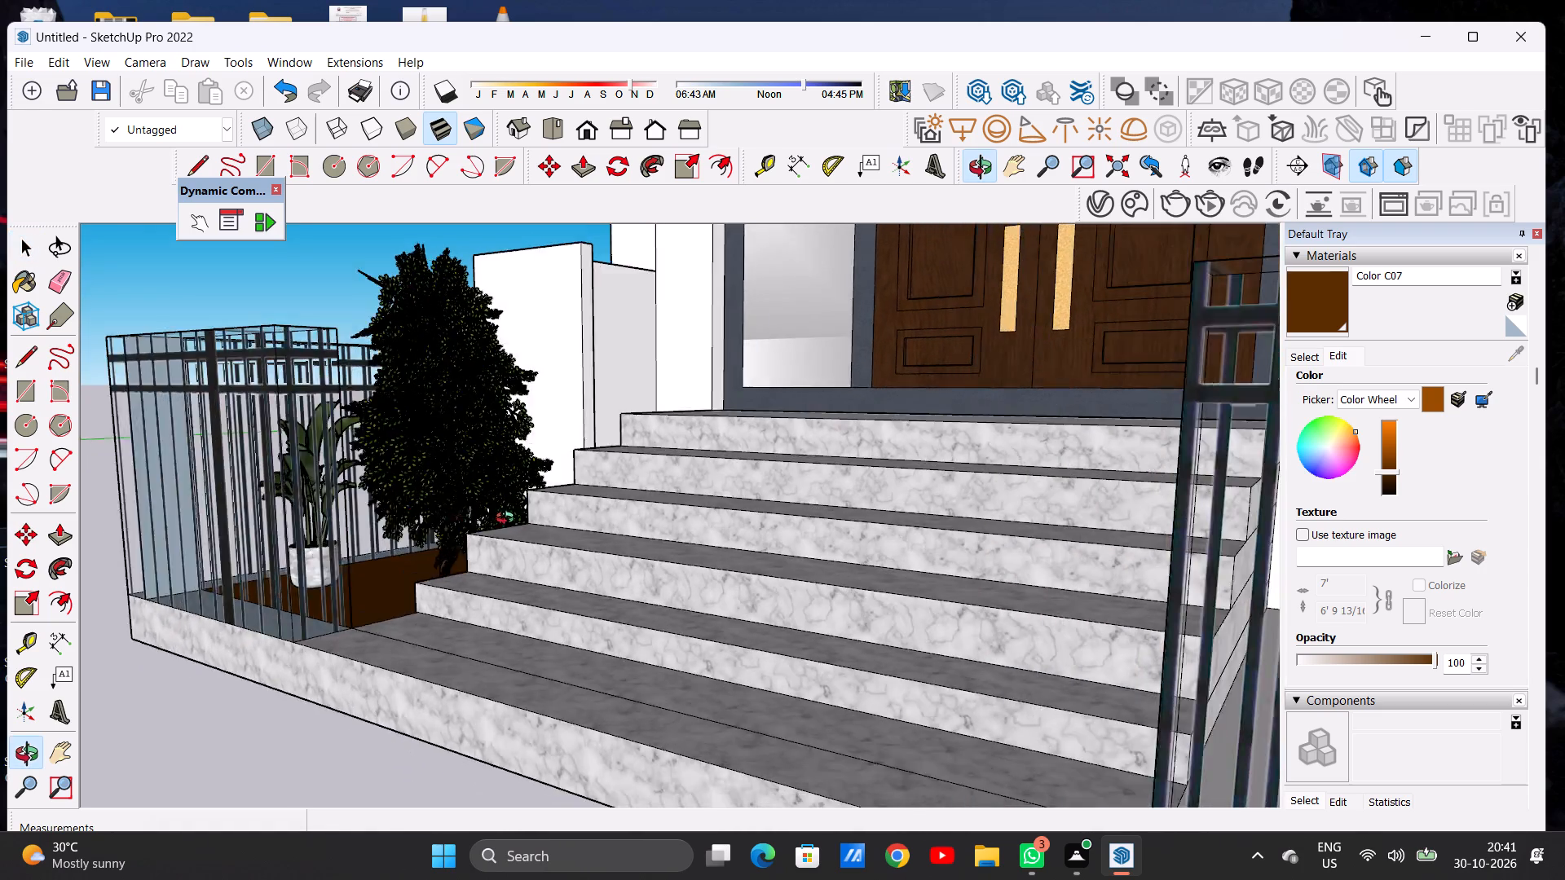
pyautogui.moveTo(509, 520); pyautogui.dragTo(707, 515, button='middle')
pyautogui.scroll(-6, 391, 574)
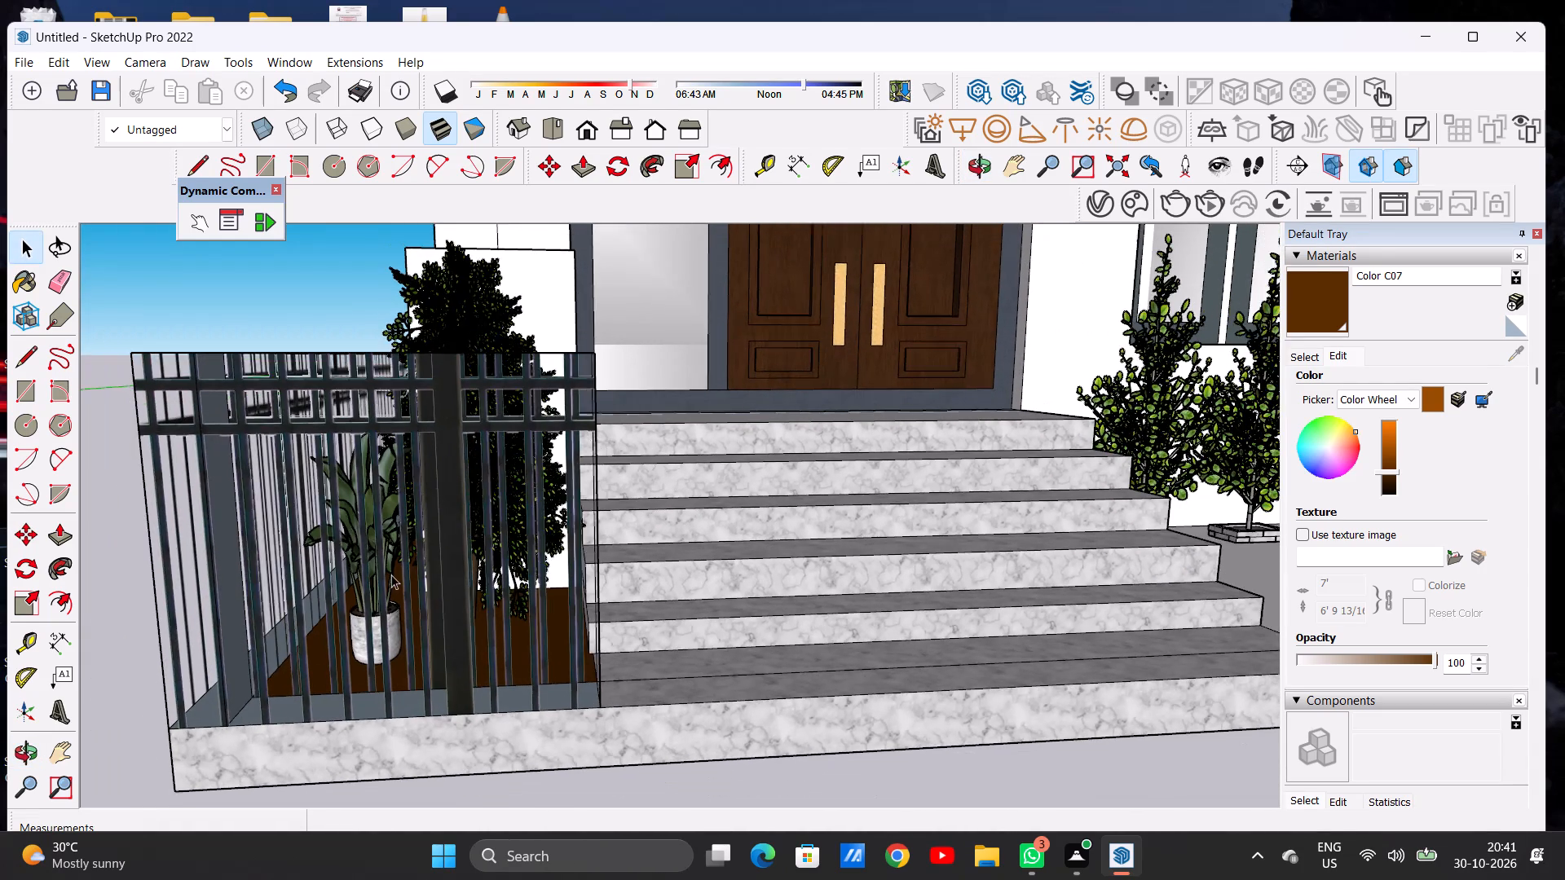
pyautogui.scroll(-16, 391, 574)
pyautogui.scroll(-5, 362, 572)
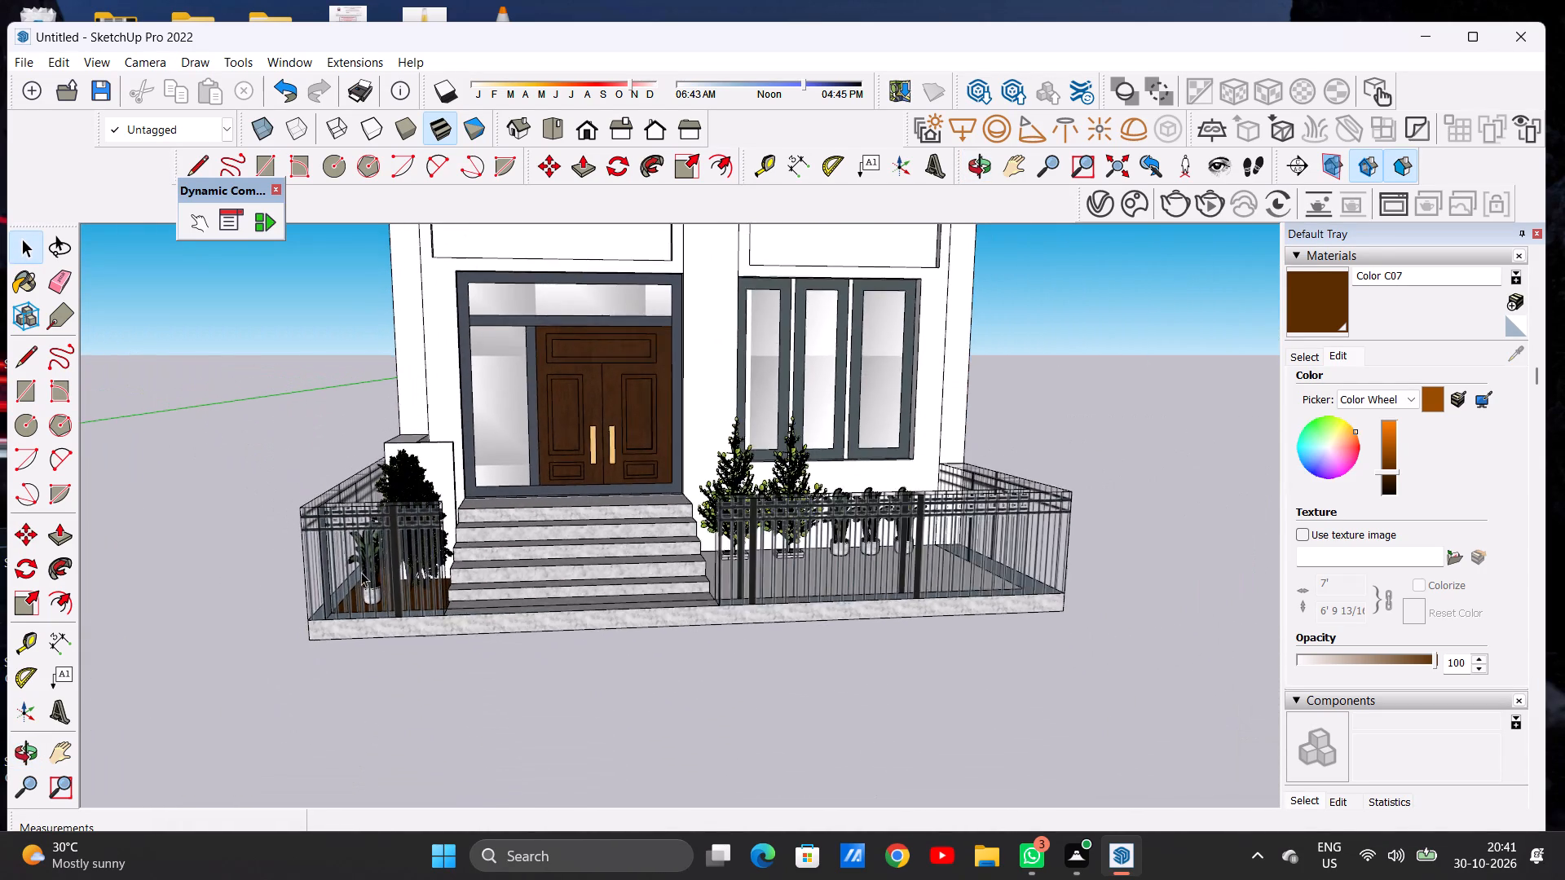
pyautogui.scroll(-9, 361, 572)
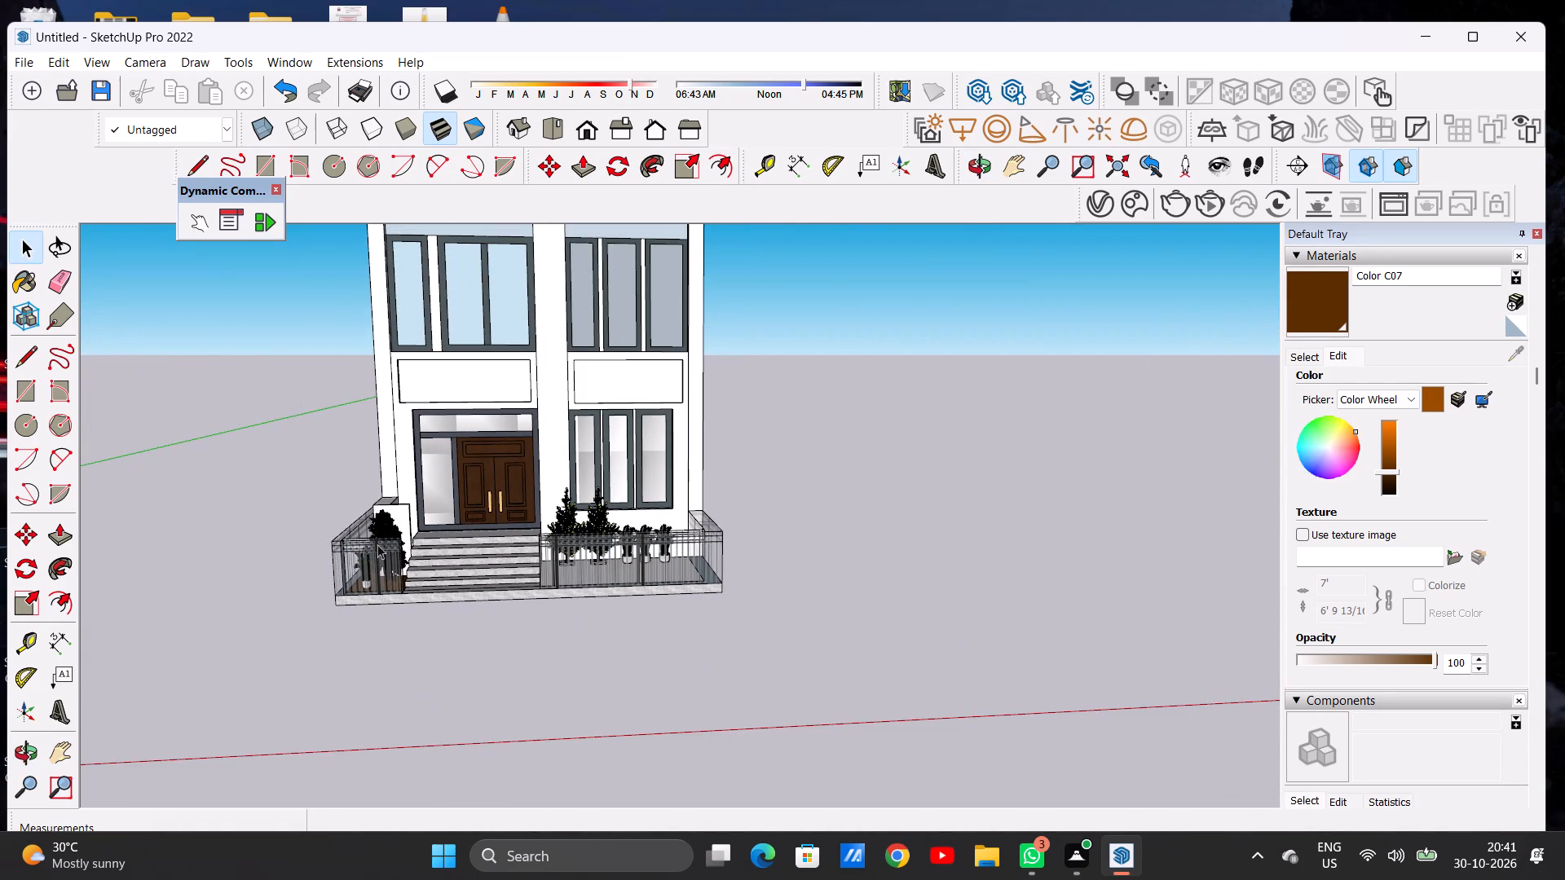
pyautogui.scroll(6, 382, 537)
pyautogui.moveTo(475, 530); pyautogui.dragTo(446, 647, button='middle')
pyautogui.middleClick(446, 647)
pyautogui.scroll(7, 465, 585)
pyautogui.scroll(-6, 474, 574)
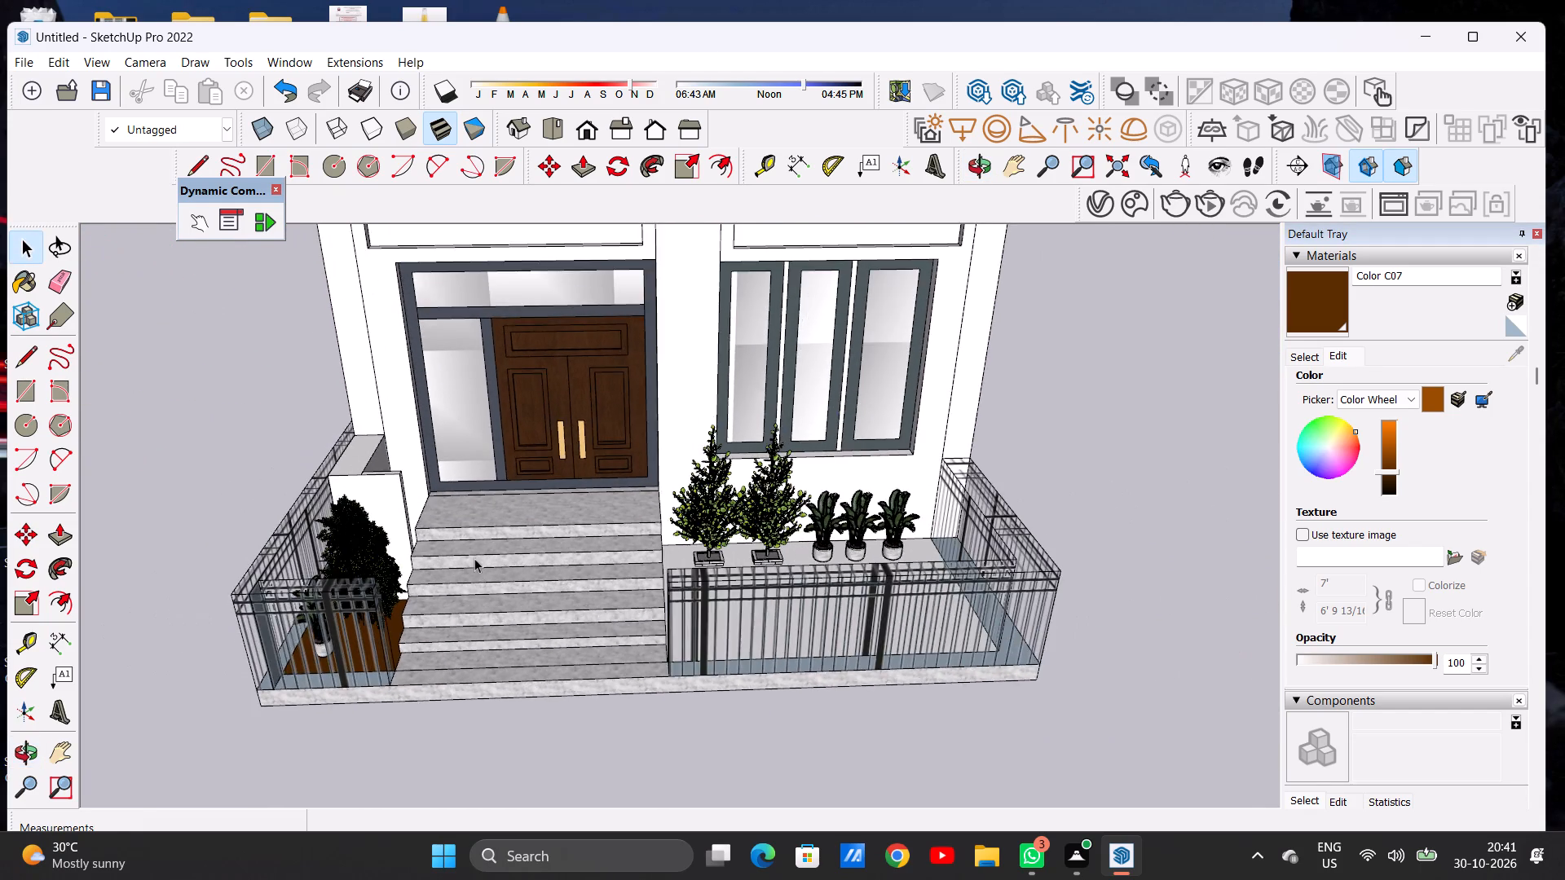
pyautogui.scroll(-5, 474, 553)
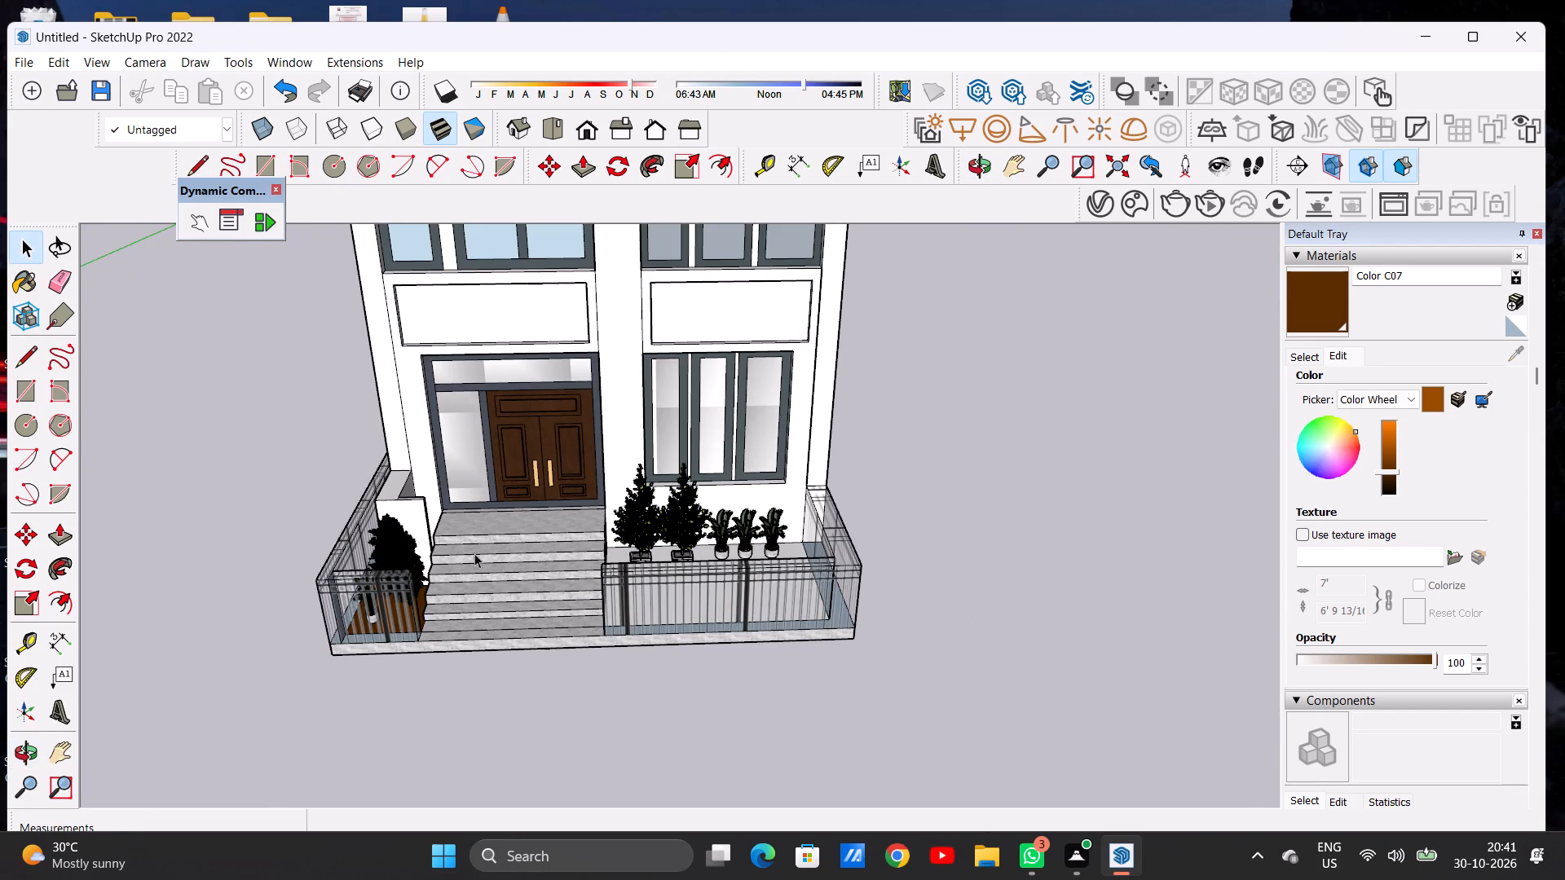
pyautogui.scroll(-7, 477, 552)
pyautogui.scroll(1, 497, 503)
pyautogui.scroll(-1, 500, 499)
pyautogui.scroll(8, 500, 498)
pyautogui.scroll(-1, 500, 498)
pyautogui.scroll(12, 500, 500)
pyautogui.scroll(-1, 511, 508)
pyautogui.scroll(3, 511, 508)
pyautogui.moveTo(536, 590); pyautogui.dragTo(540, 539, button='middle')
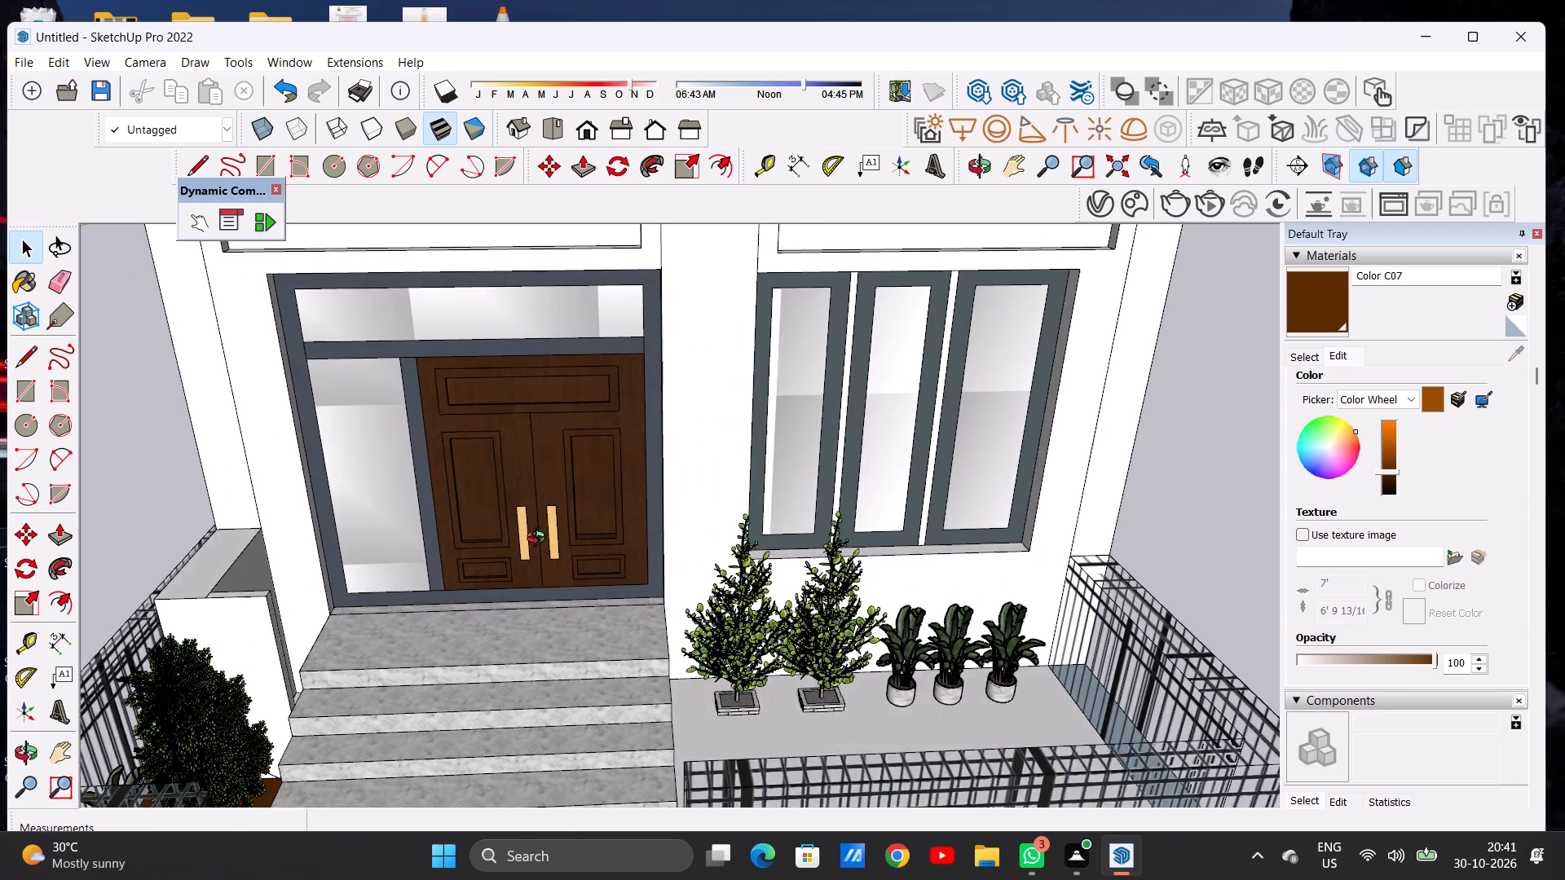
pyautogui.moveTo(540, 539); pyautogui.dragTo(537, 482, button='middle')
pyautogui.scroll(-9, 544, 558)
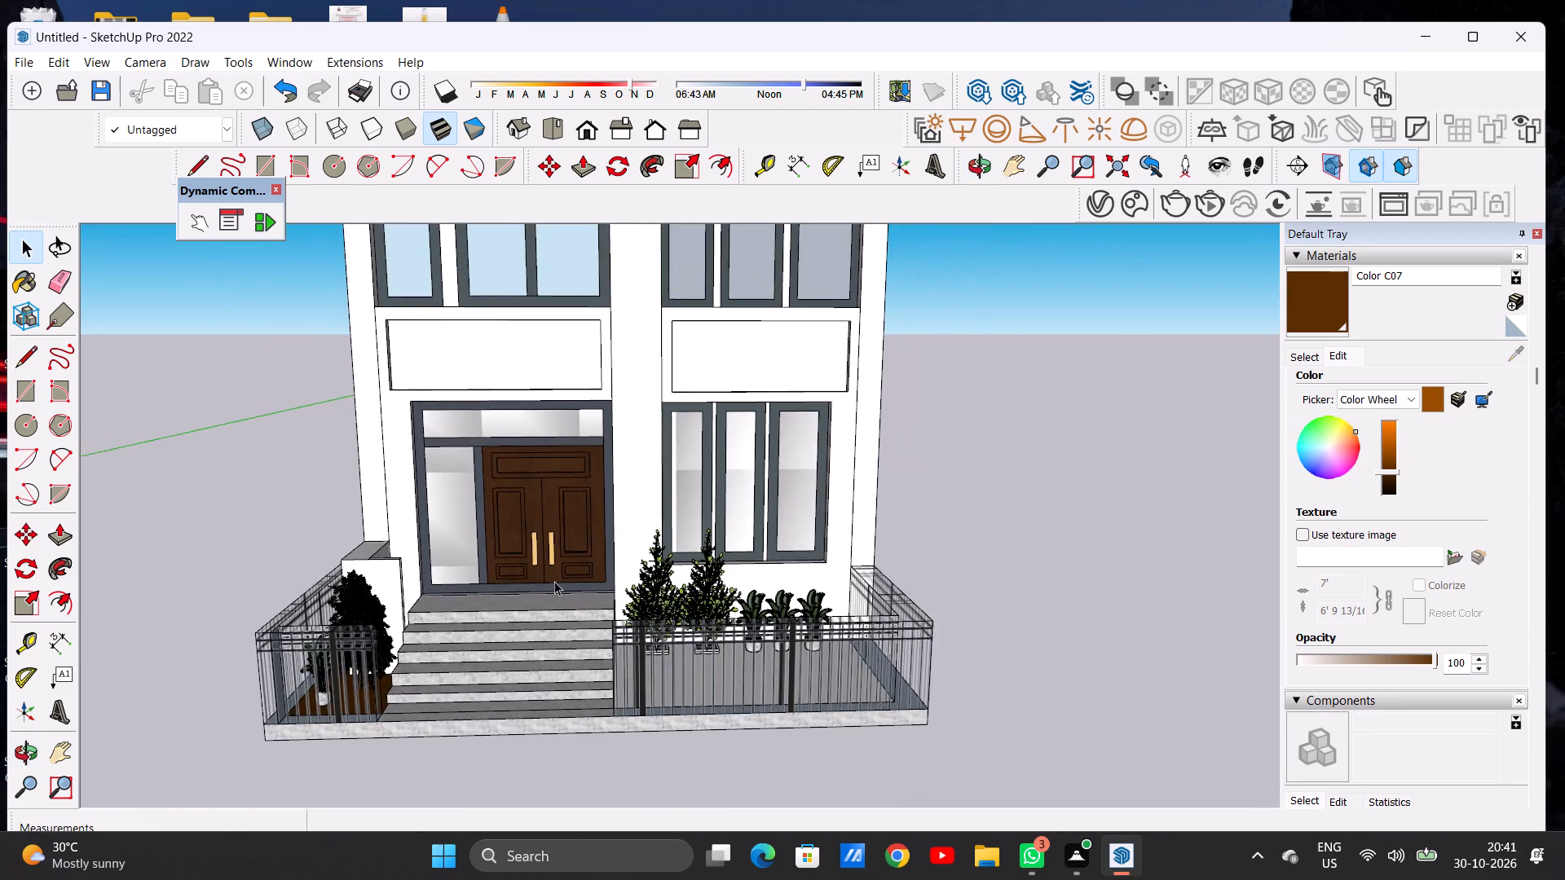
pyautogui.scroll(-10, 554, 581)
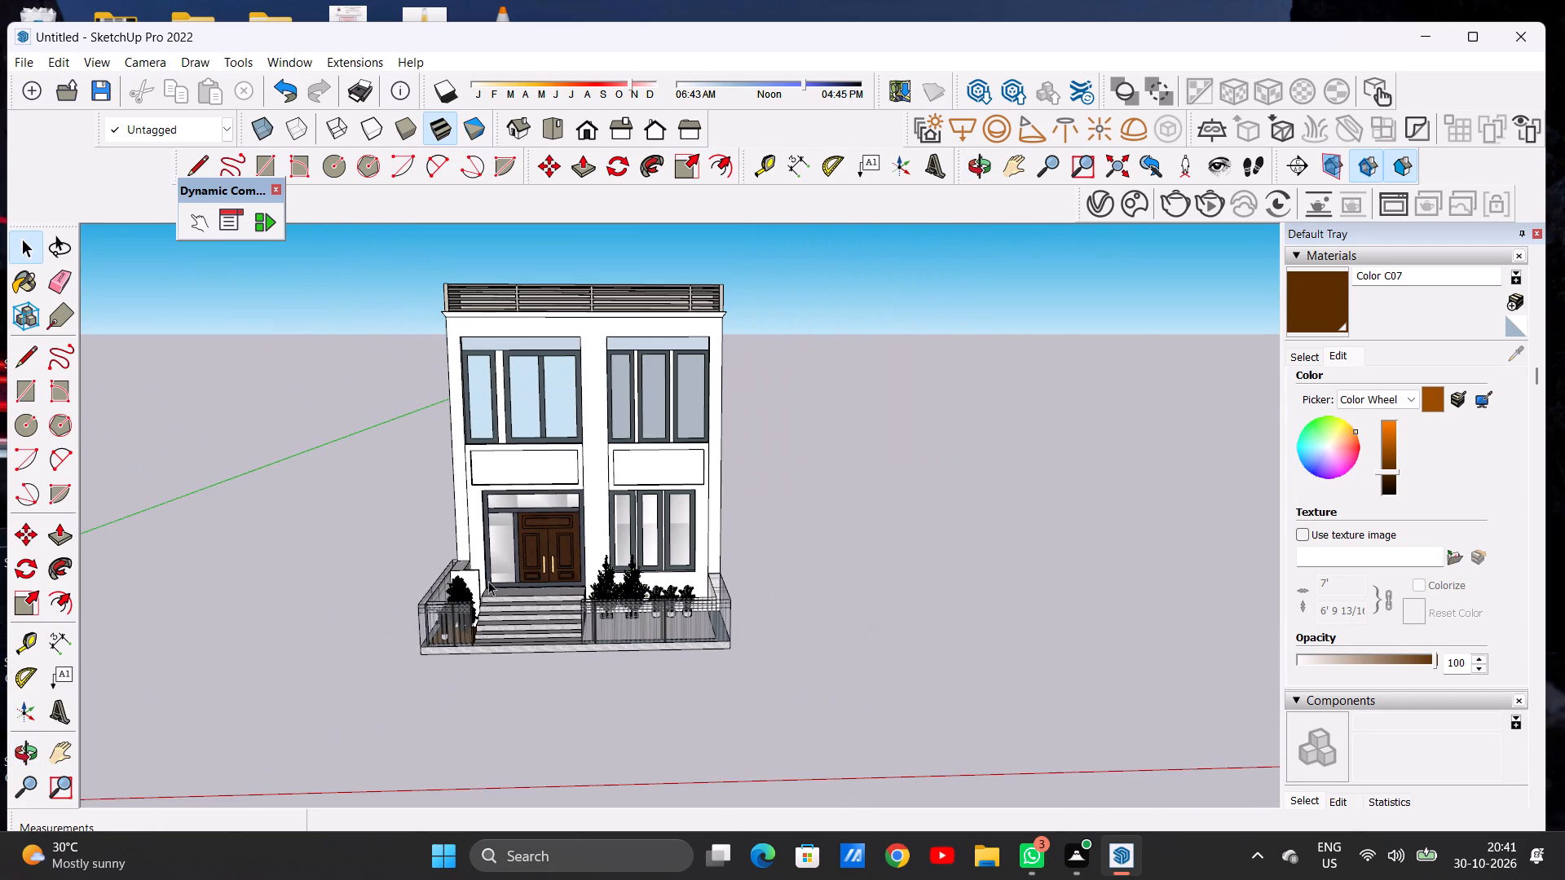
pyautogui.moveTo(506, 576); pyautogui.dragTo(606, 534, button='middle')
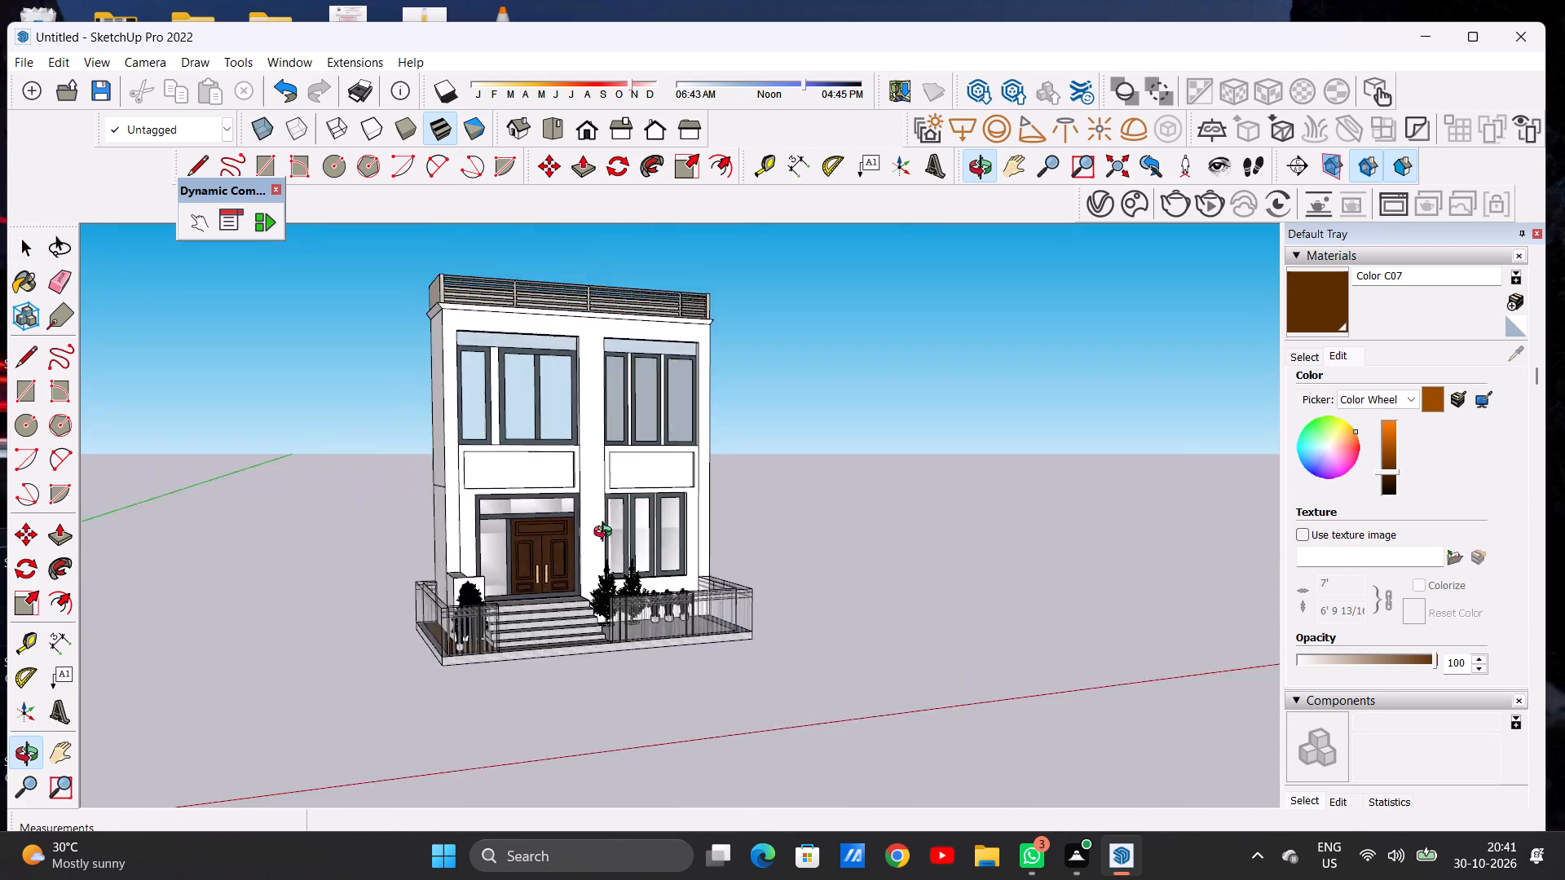
pyautogui.moveTo(606, 534); pyautogui.dragTo(456, 630, button='middle')
pyautogui.scroll(7, 464, 605)
pyautogui.scroll(-1, 464, 605)
pyautogui.scroll(1, 464, 605)
pyautogui.scroll(-1, 464, 605)
pyautogui.scroll(5, 464, 605)
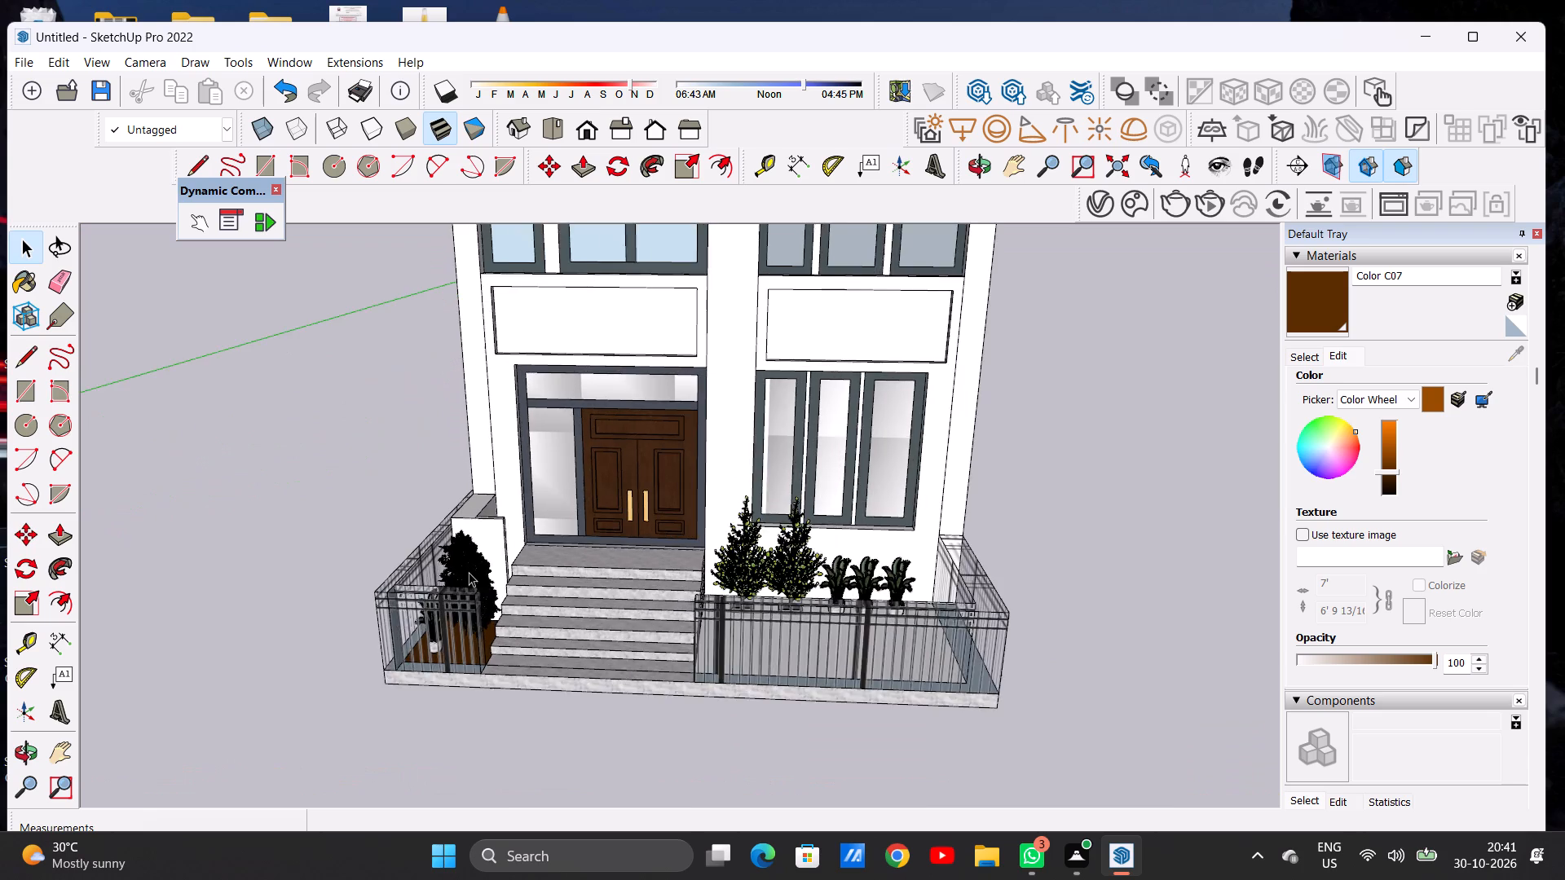
pyautogui.scroll(6, 469, 572)
pyautogui.moveTo(469, 569); pyautogui.dragTo(474, 670, button='middle')
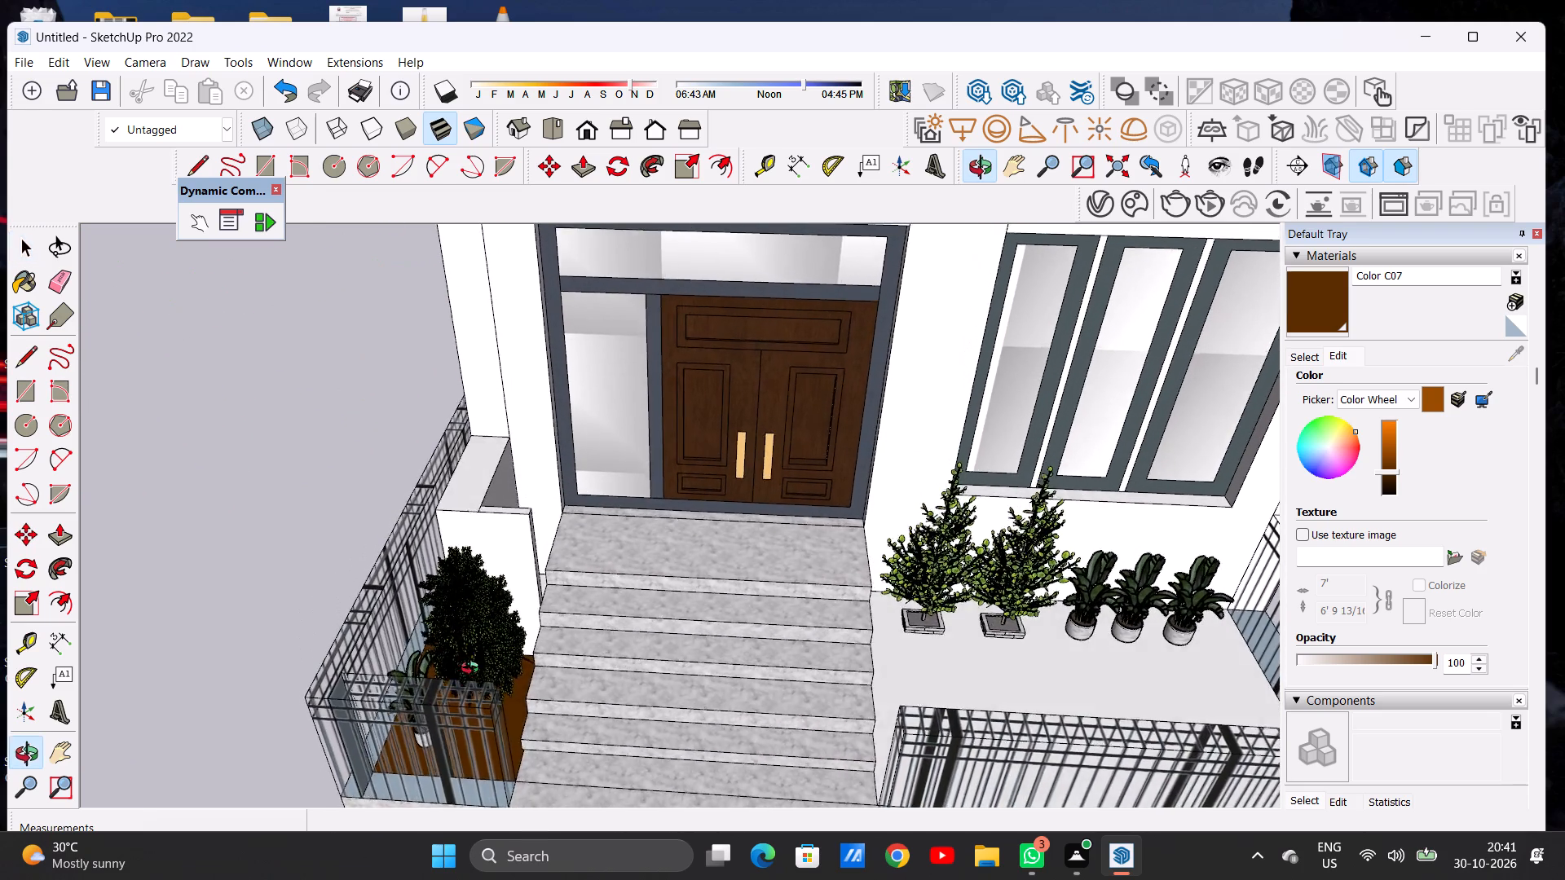
pyautogui.moveTo(474, 670); pyautogui.dragTo(494, 536, button='middle')
pyautogui.scroll(-11, 470, 602)
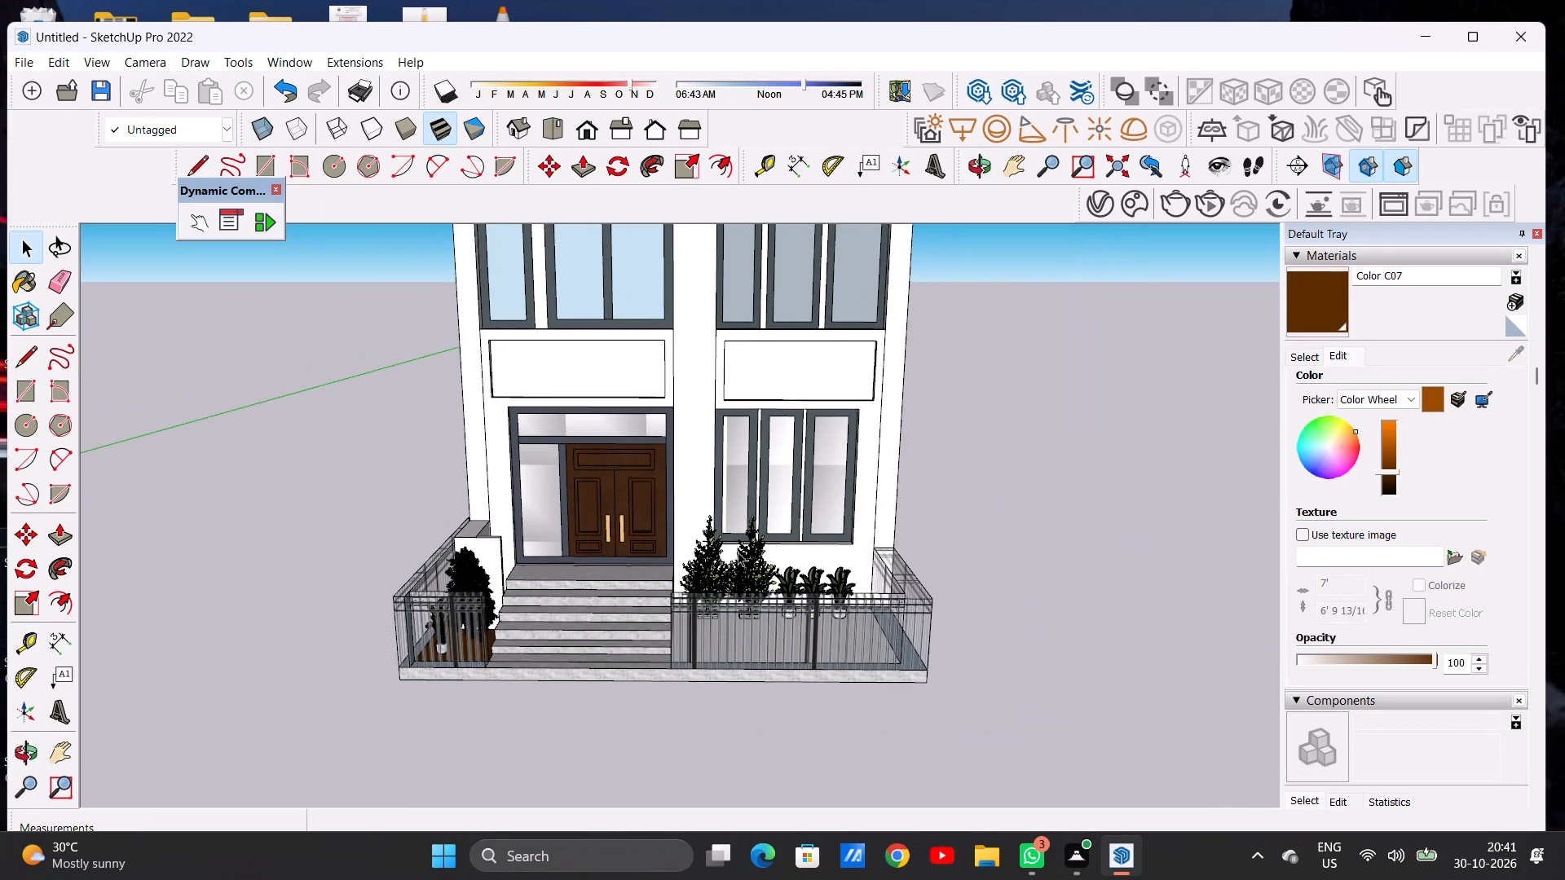
# Paint the white terrace floor beneath the shrubs and potted plants with Vegetation Honey Locust from the landscaping and fencing materials.
pyautogui.moveTo(761, 596); pyautogui.dragTo(757, 744, button='middle')
pyautogui.scroll(6, 818, 607)
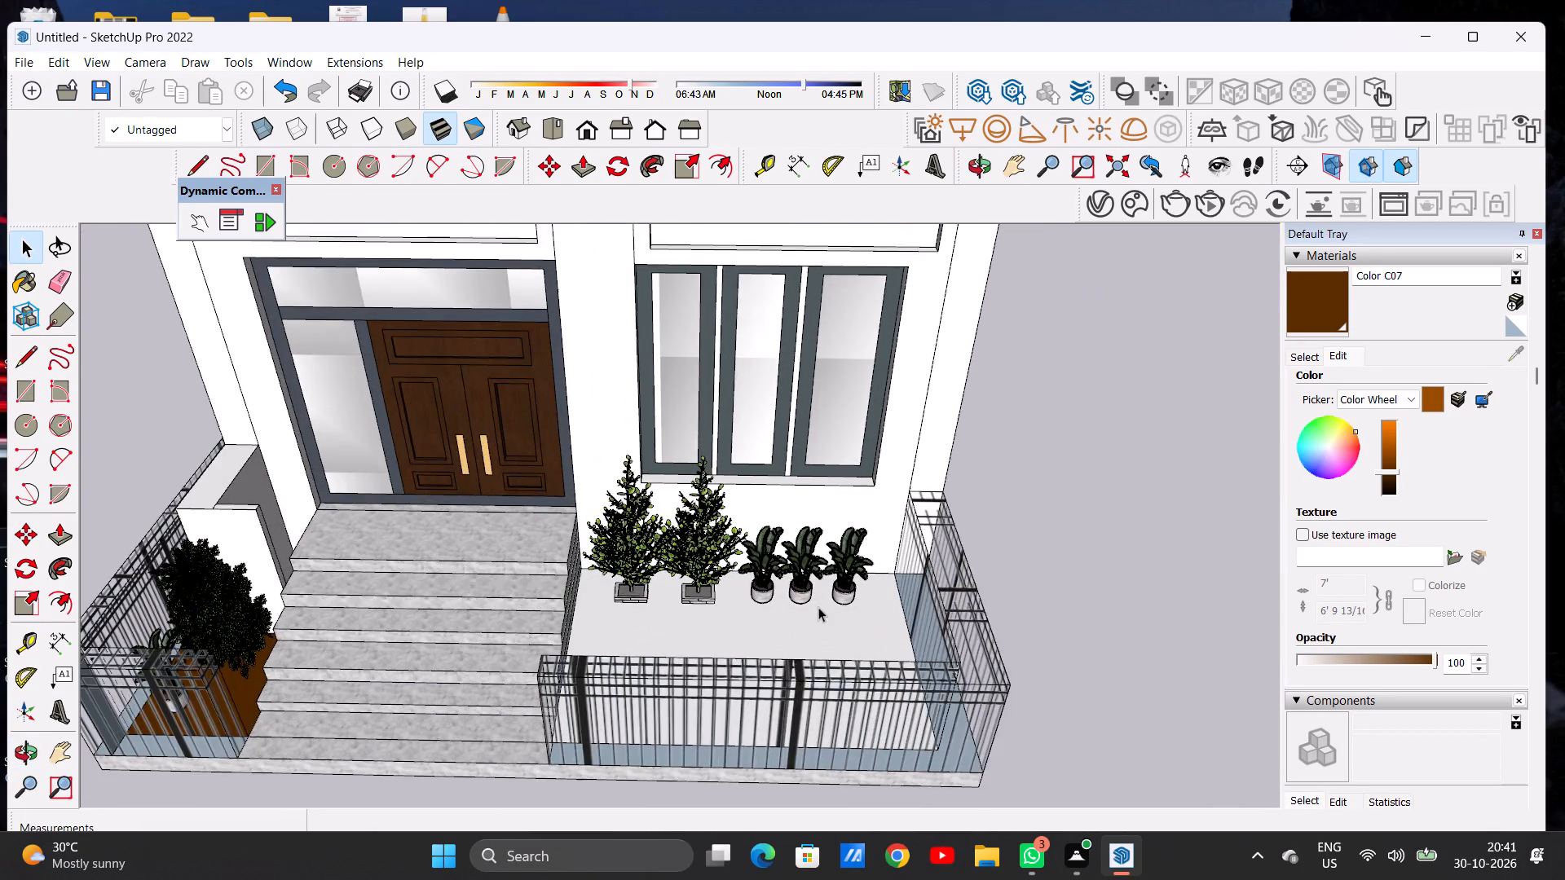
pyautogui.scroll(2, 818, 607)
pyautogui.moveTo(702, 619); pyautogui.dragTo(716, 711, button='middle')
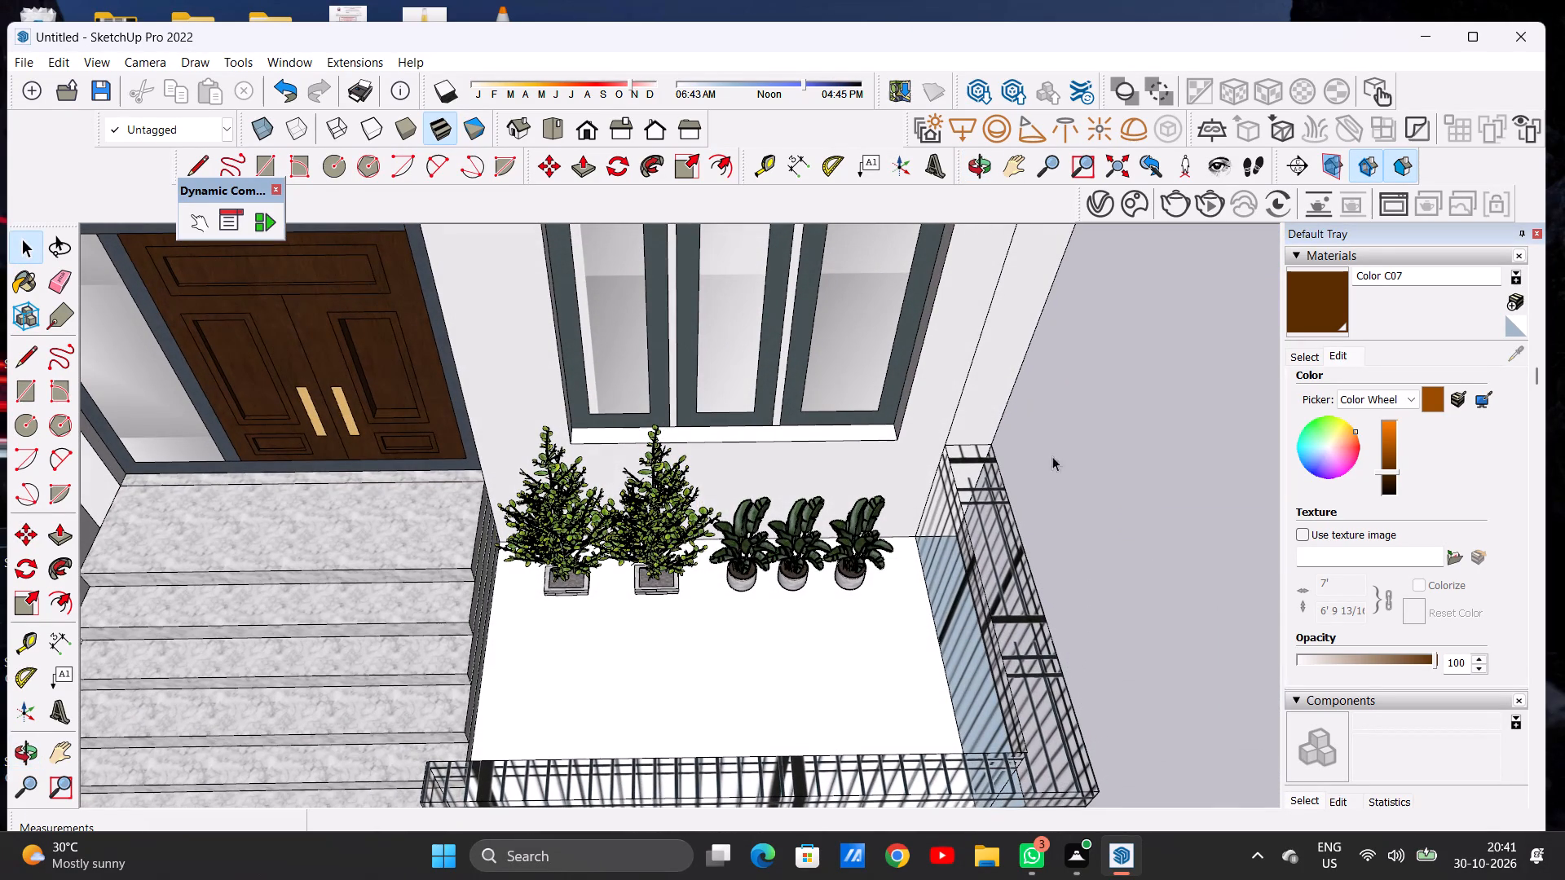
pyautogui.click(1314, 354)
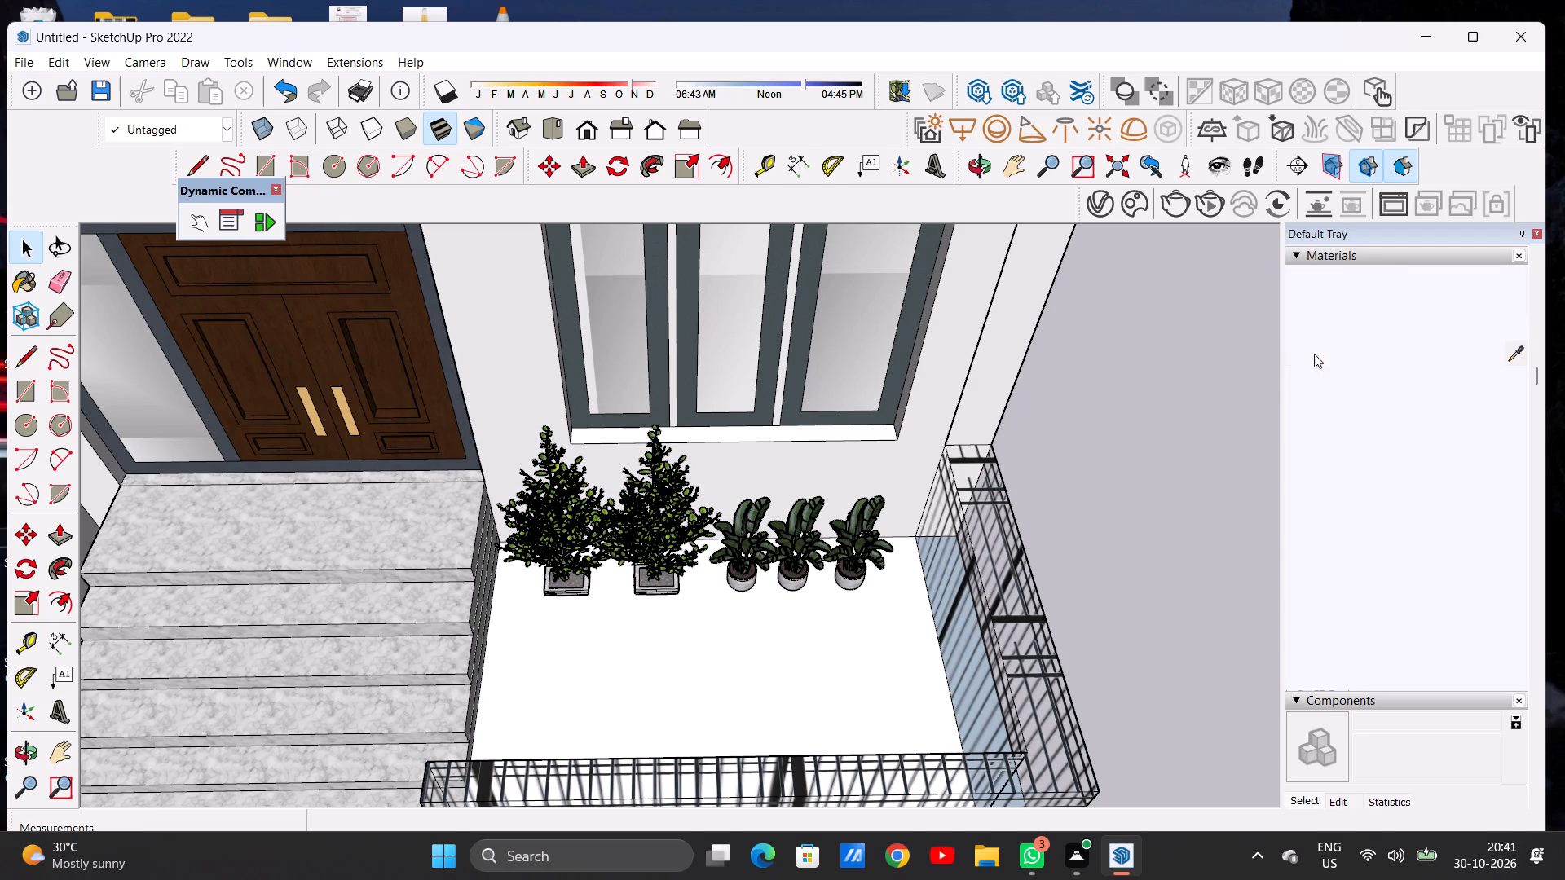
pyautogui.click(1377, 377)
pyautogui.click(1392, 501)
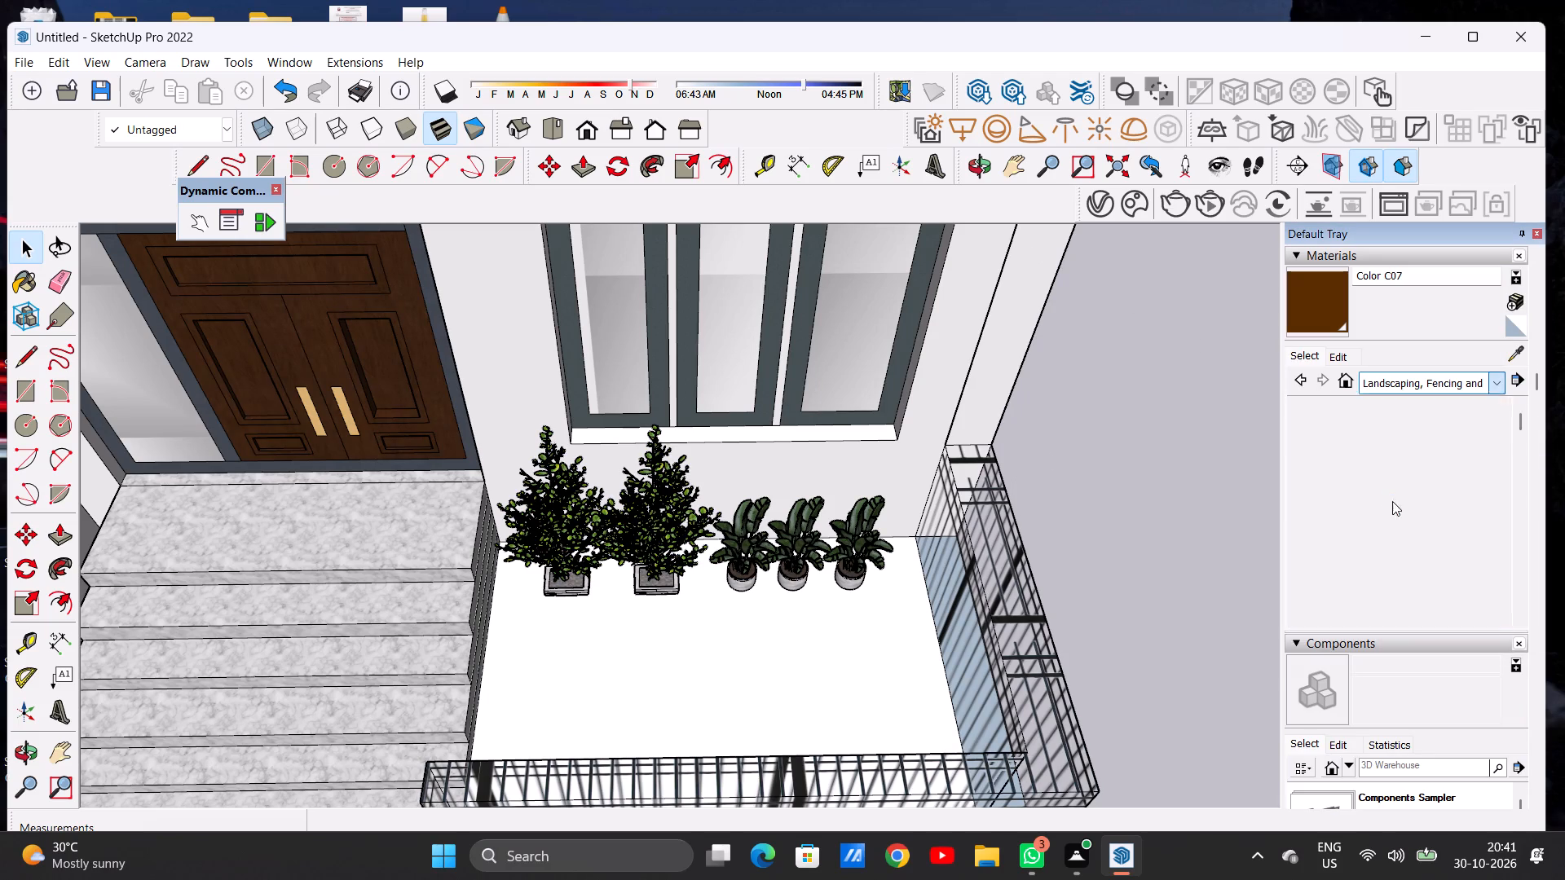
pyautogui.scroll(-1, 1465, 536)
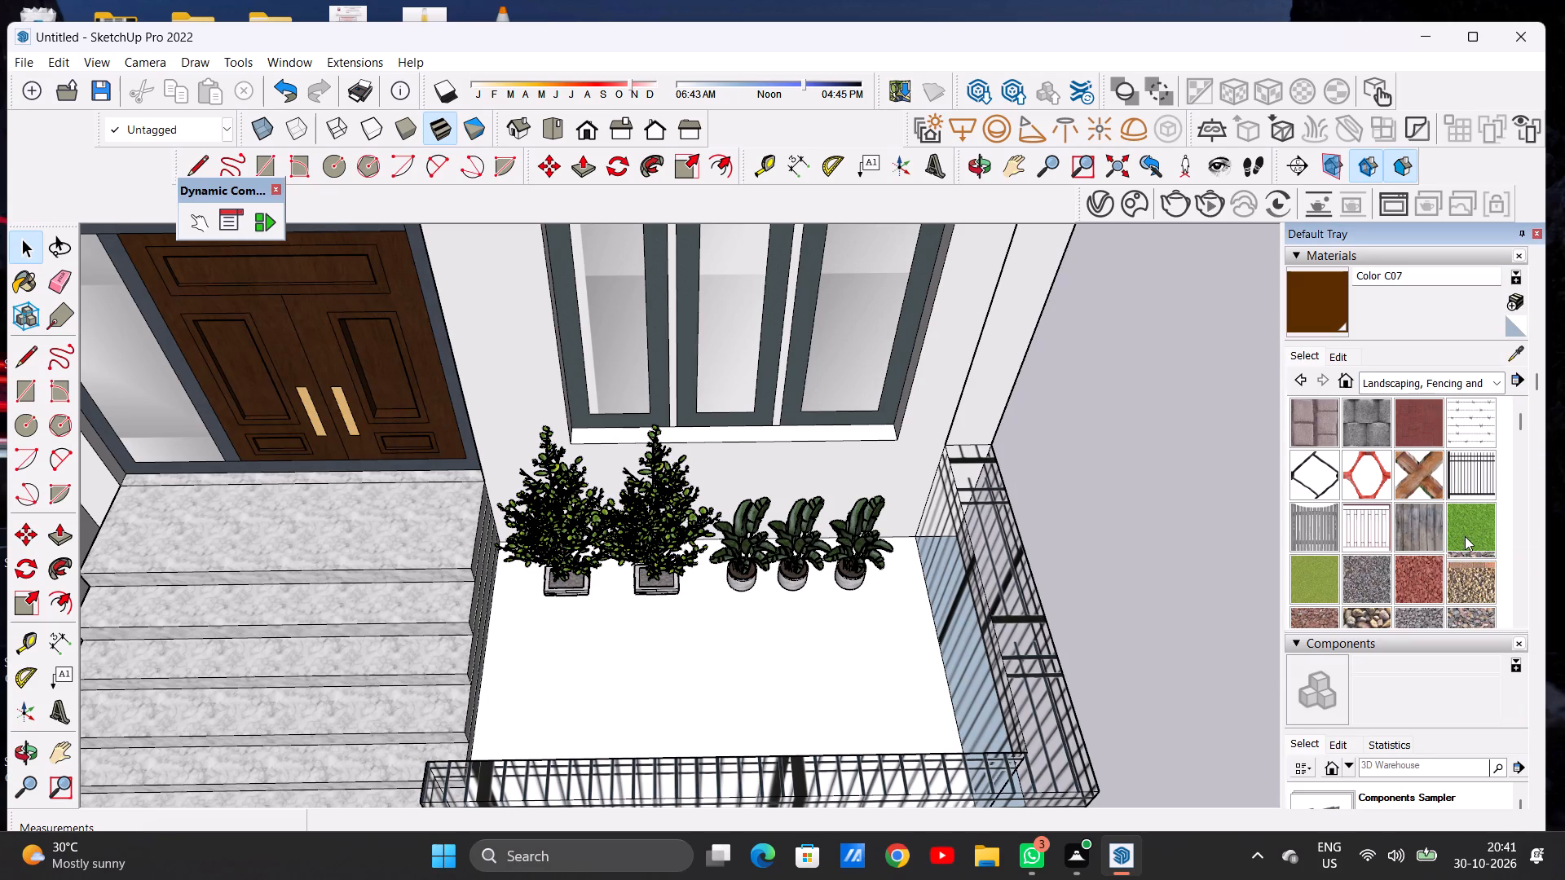
pyautogui.scroll(-3, 1465, 536)
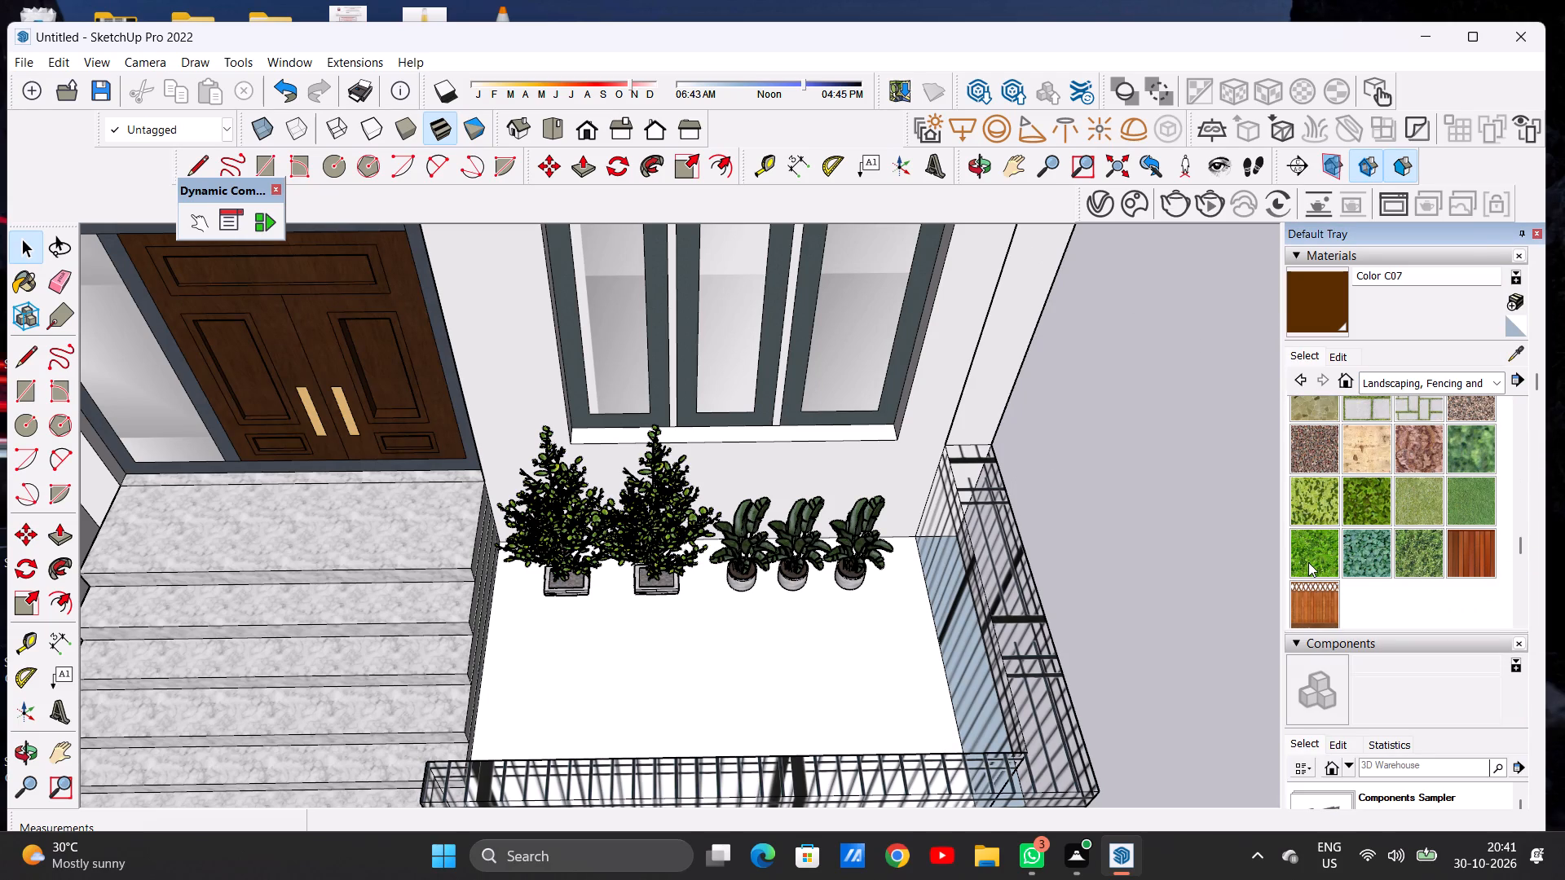
pyautogui.click(1308, 562)
pyautogui.click(635, 717)
pyautogui.scroll(8, 633, 717)
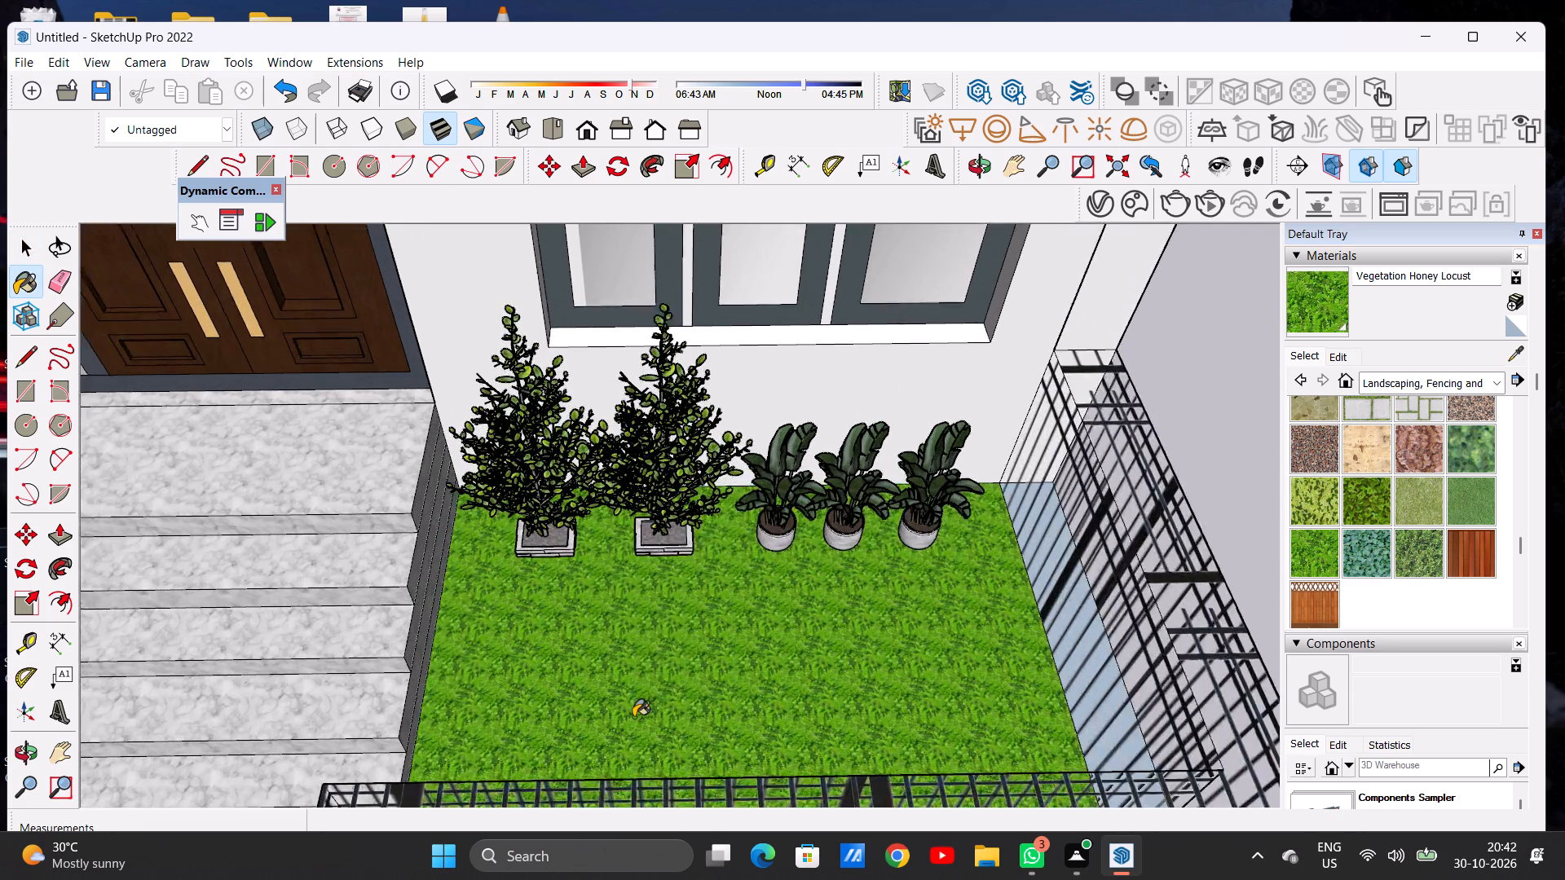
pyautogui.scroll(18, 633, 717)
pyautogui.scroll(8, 634, 699)
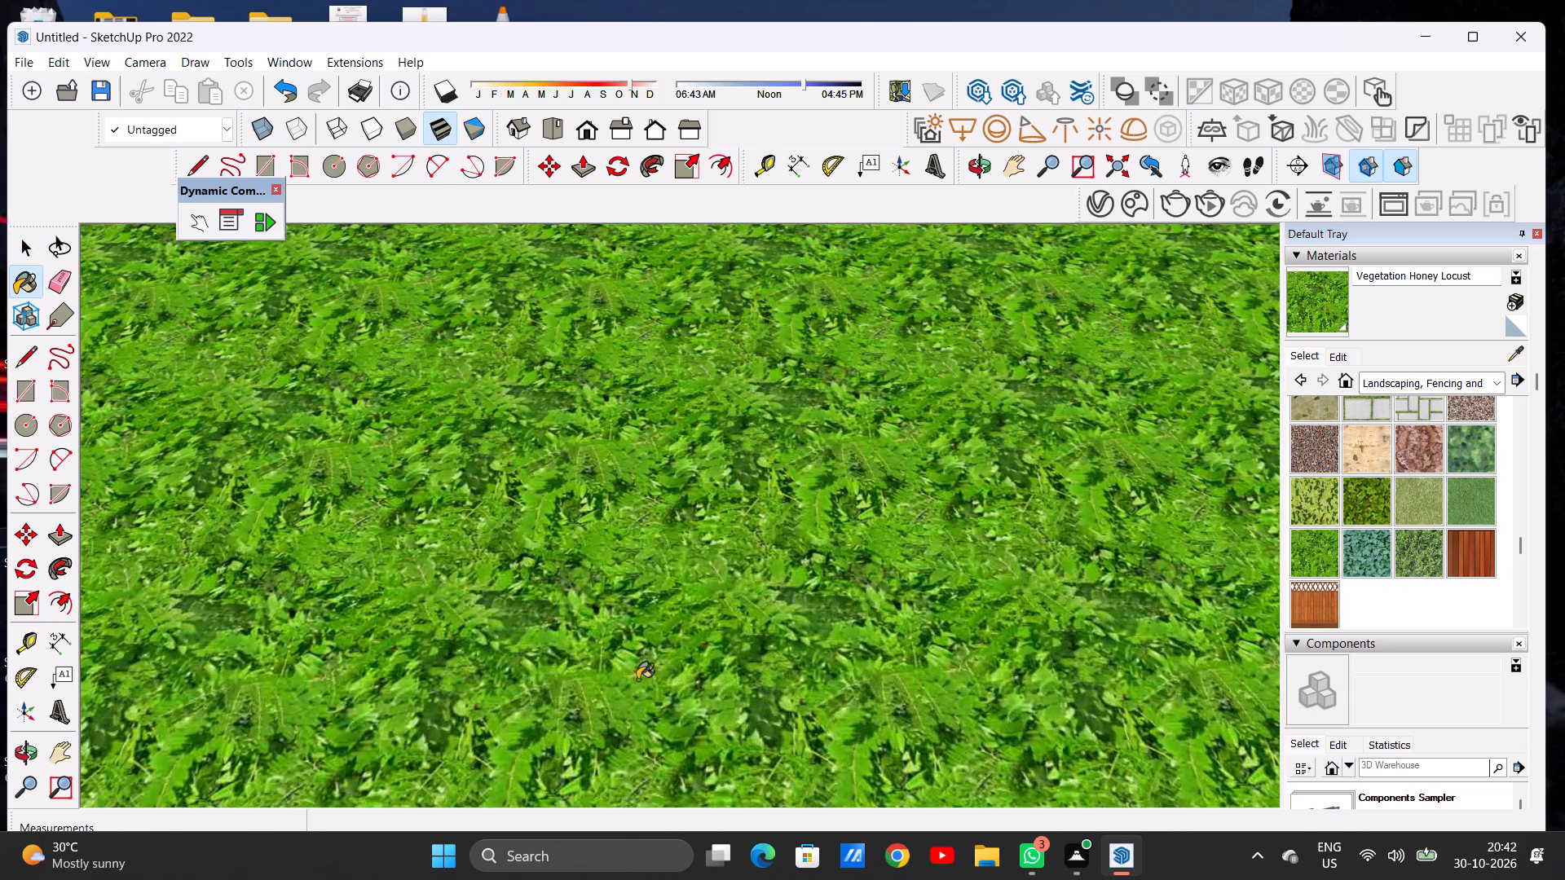
pyautogui.scroll(-20, 637, 680)
pyautogui.scroll(-15, 637, 680)
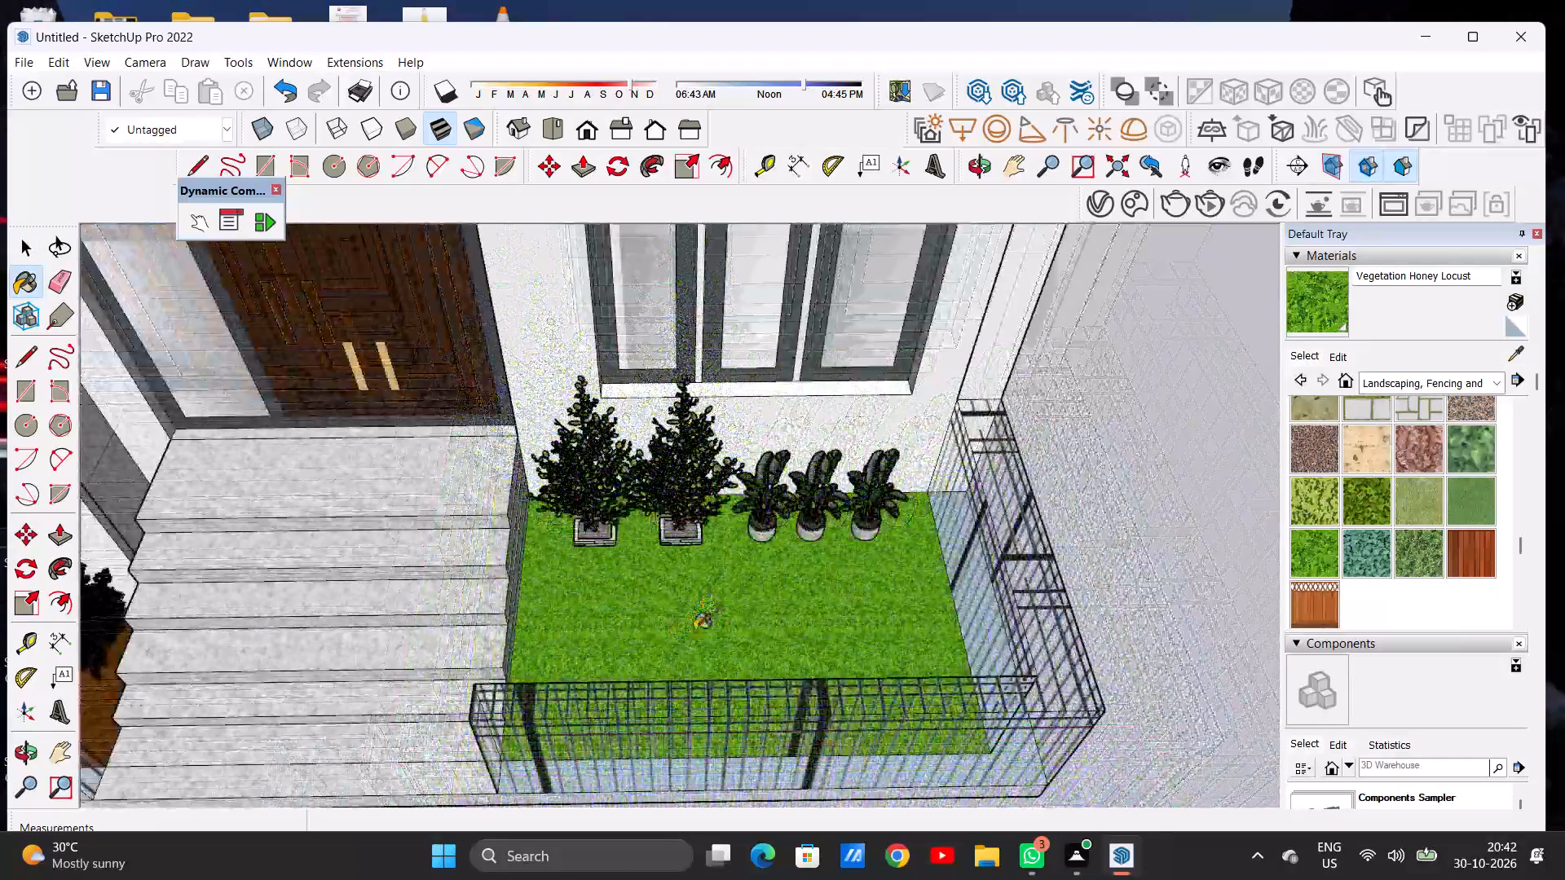
# Edit the Vegetation Honey Locust material on the terrace floor to a slightly darker green, keeping its texture, and finish painting.
pyautogui.moveTo(654, 655); pyautogui.dragTo(677, 501, button='middle')
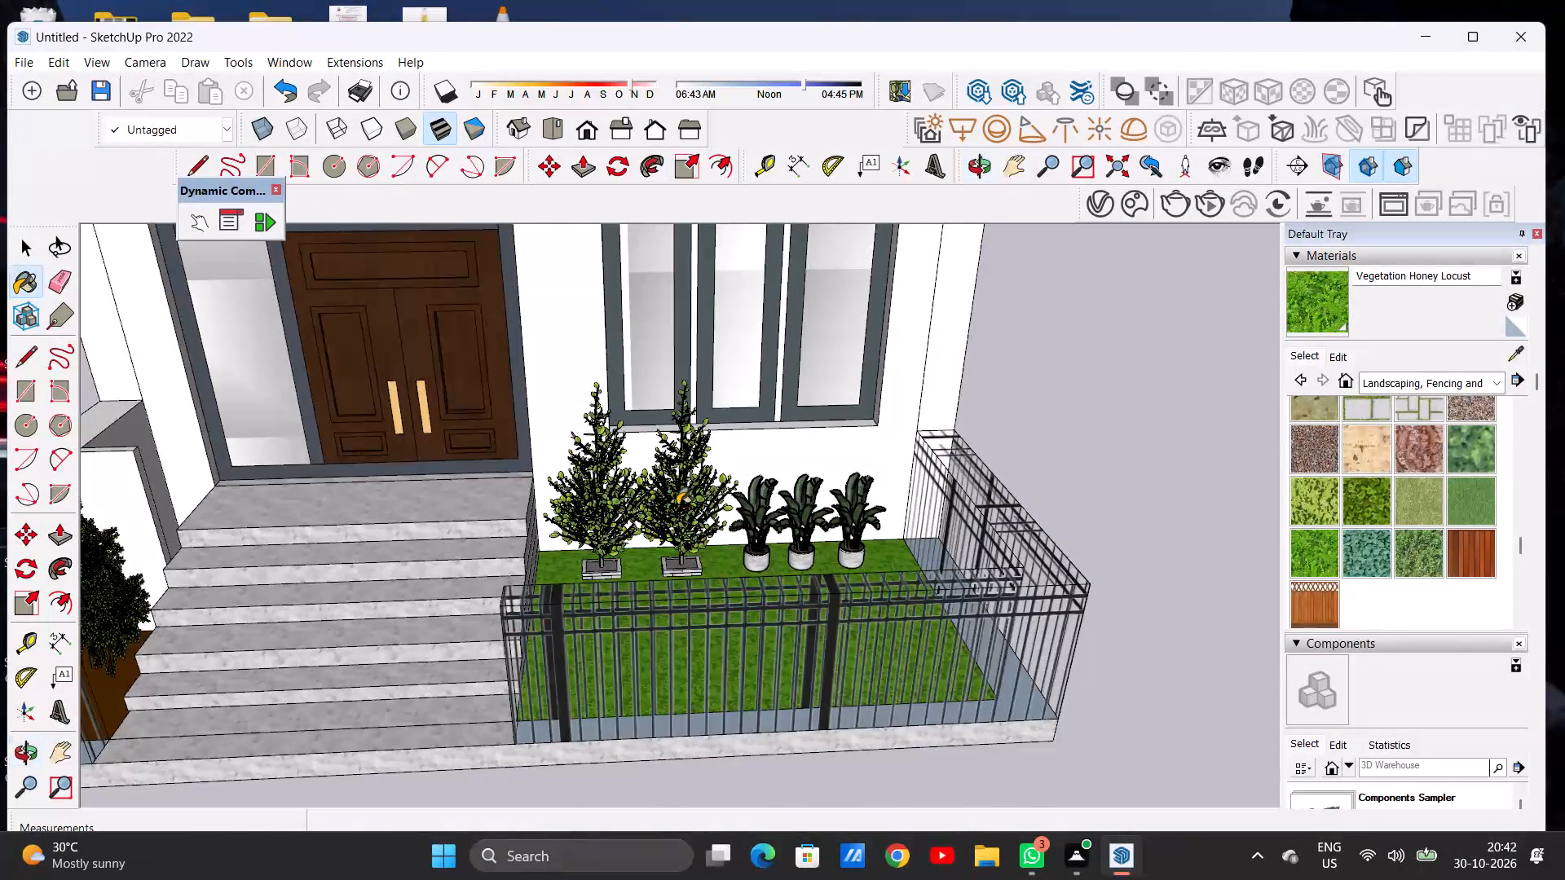
pyautogui.scroll(5, 739, 586)
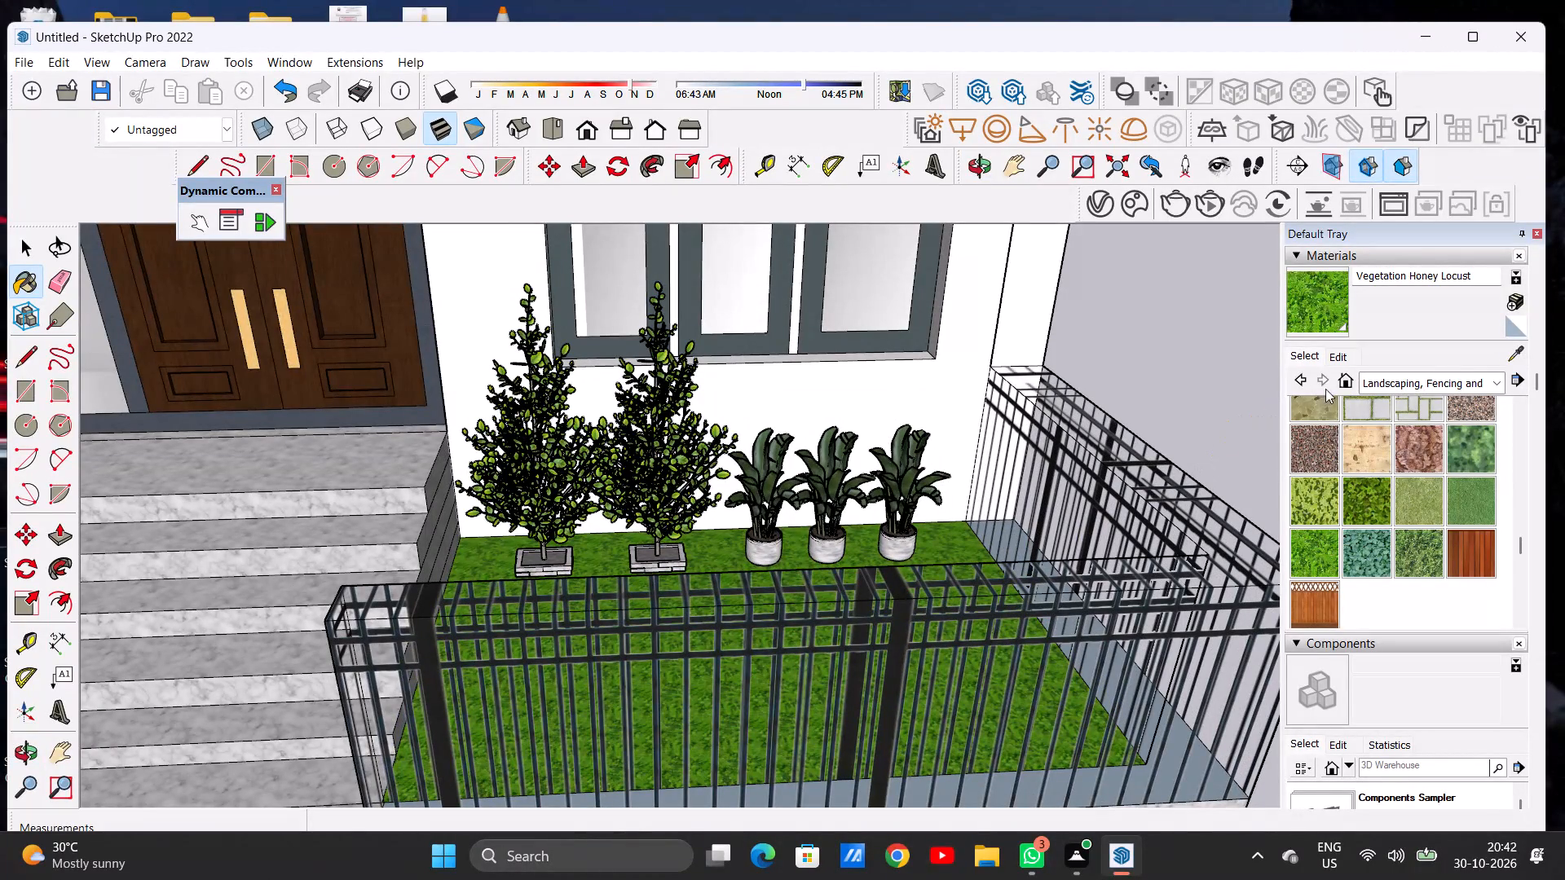
pyautogui.click(1339, 347)
pyautogui.click(1333, 357)
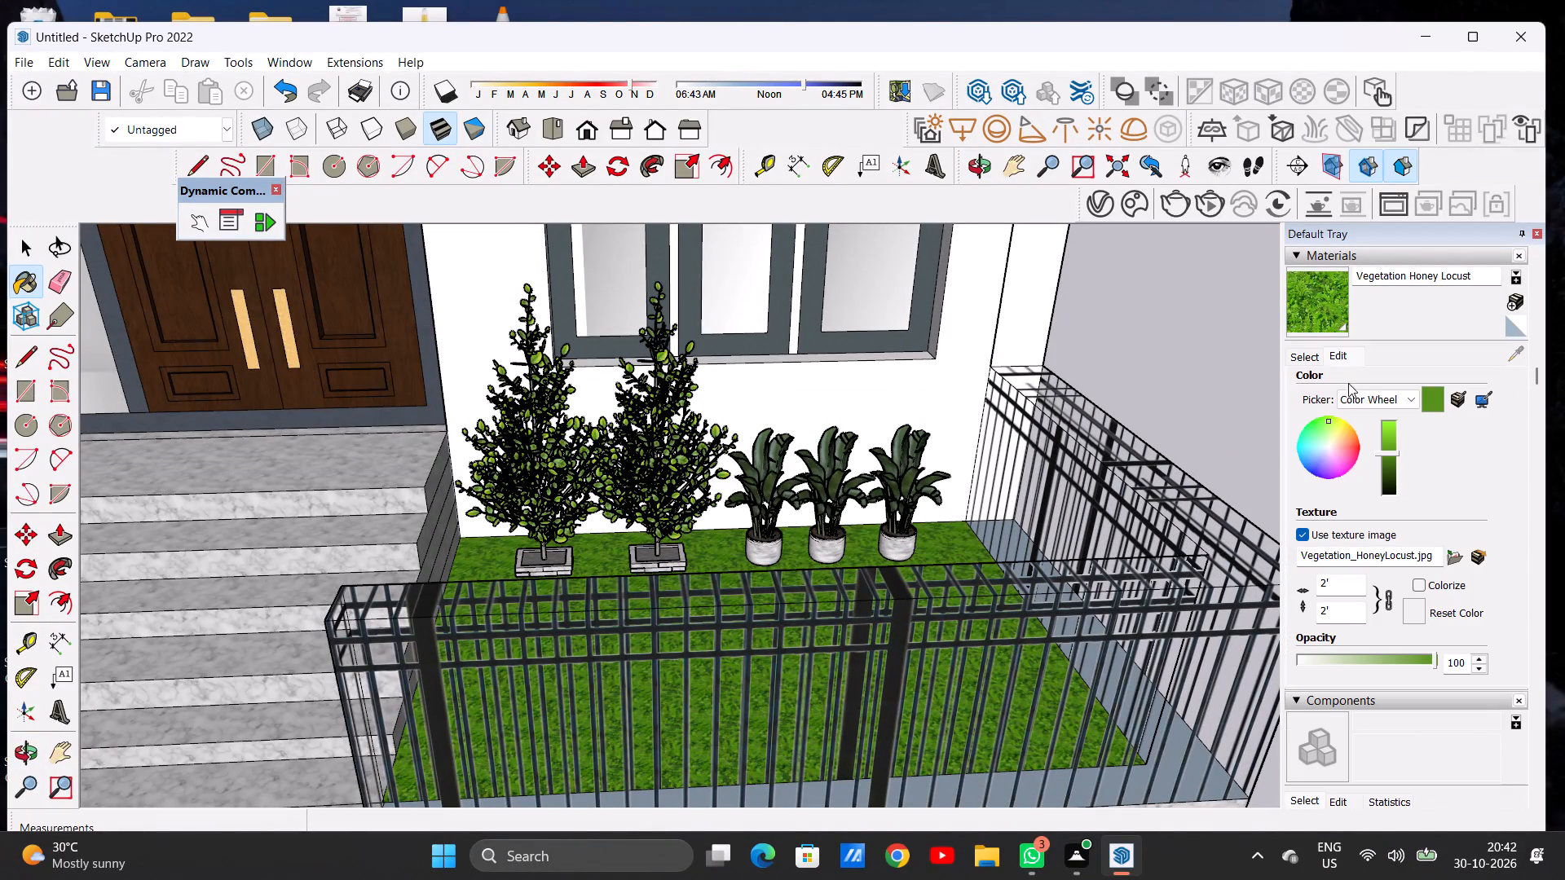
pyautogui.click(1387, 466)
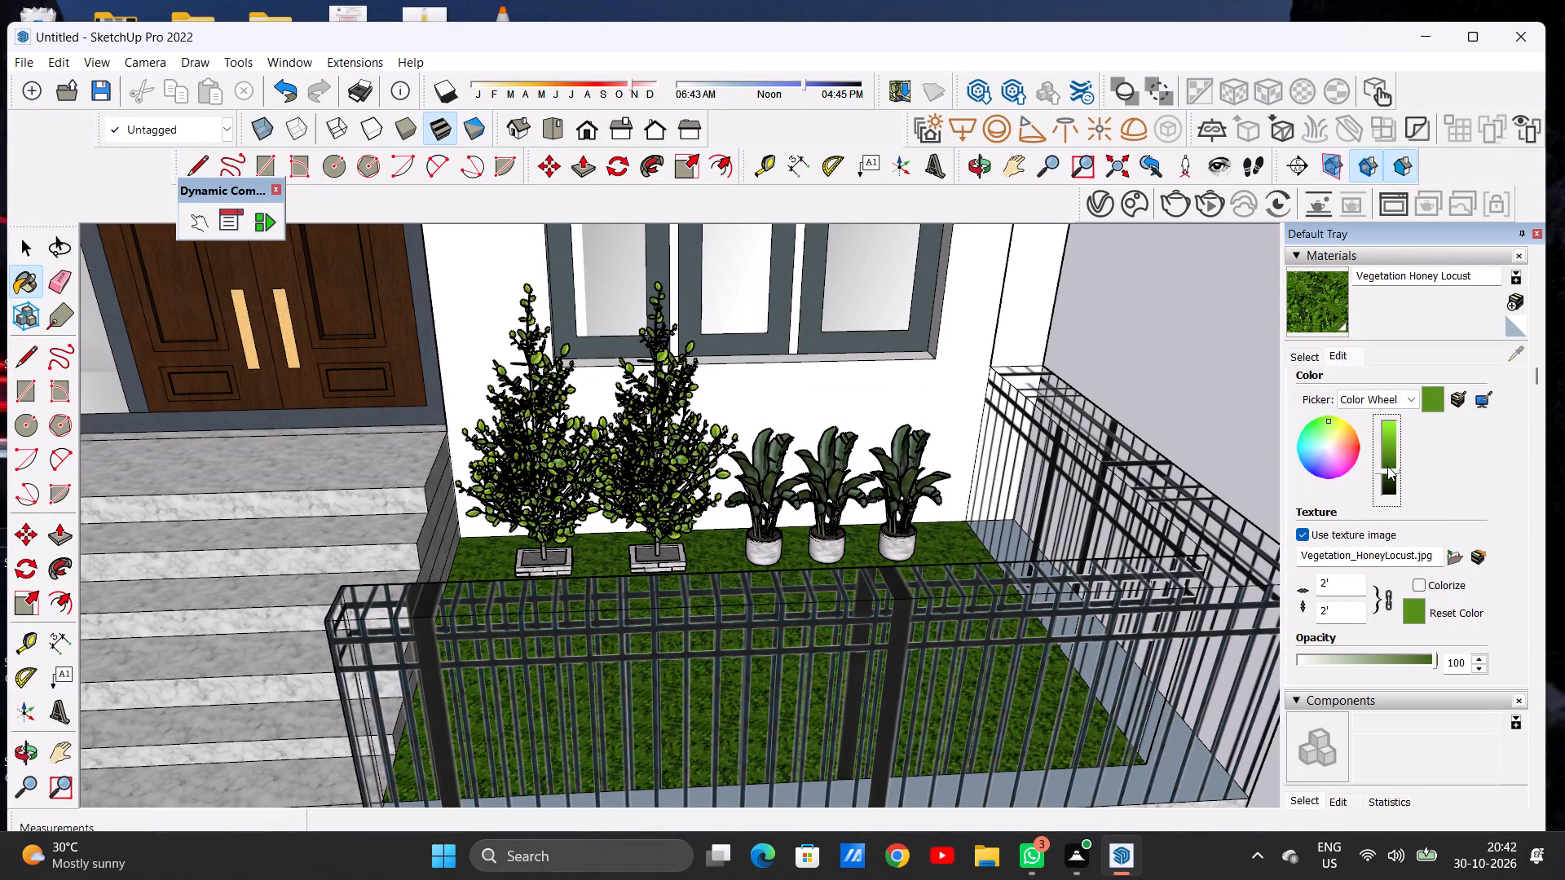
pyautogui.click(1388, 460)
pyautogui.scroll(-5, 747, 556)
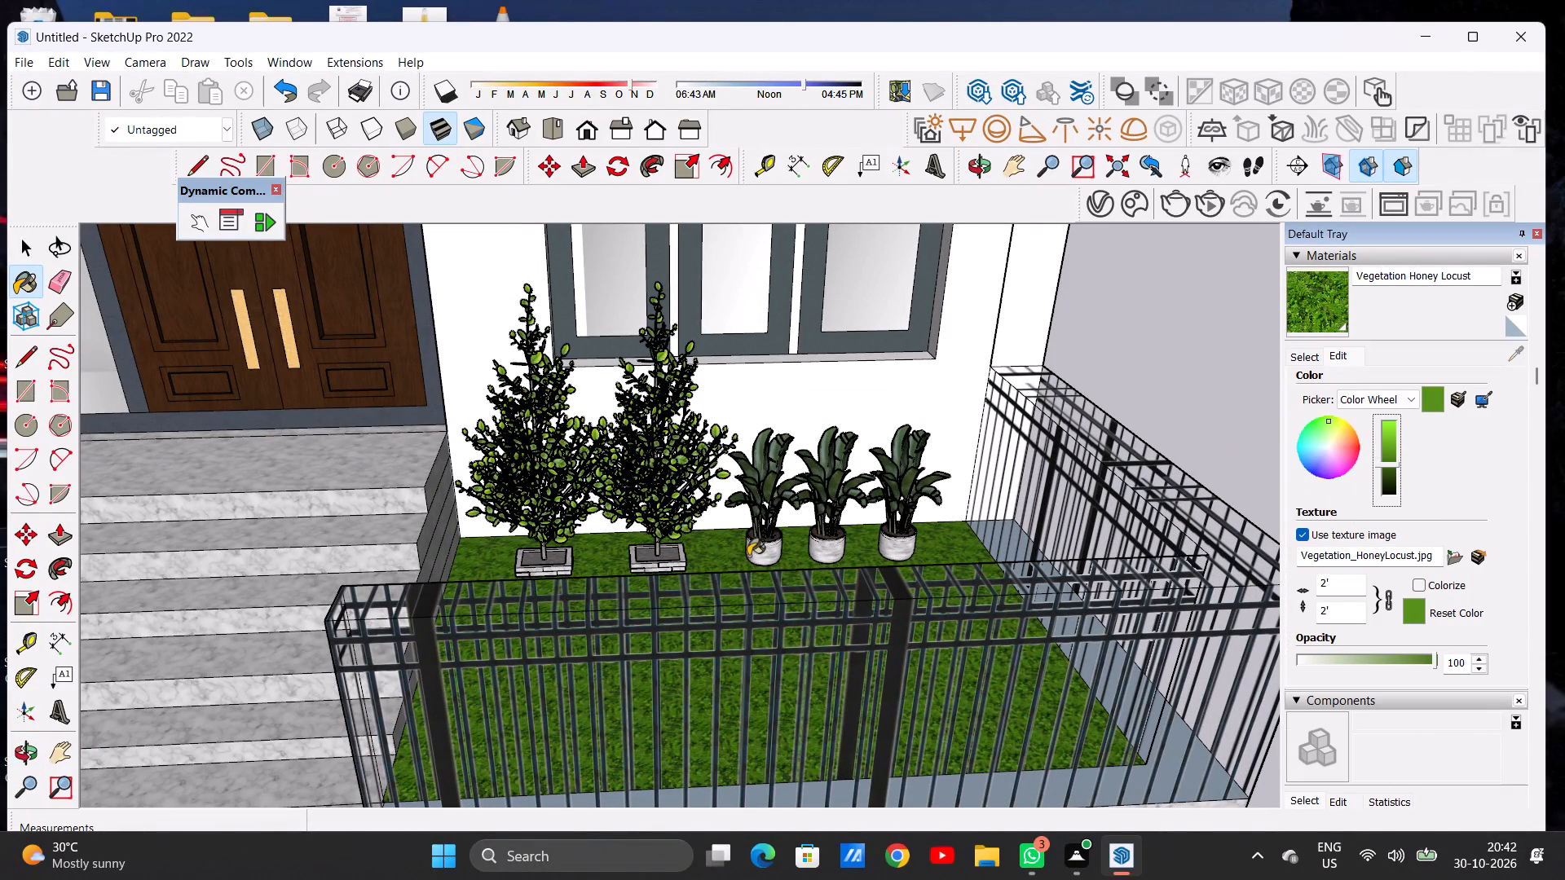
pyautogui.scroll(-16, 748, 556)
pyautogui.moveTo(760, 601); pyautogui.dragTo(725, 586, button='middle')
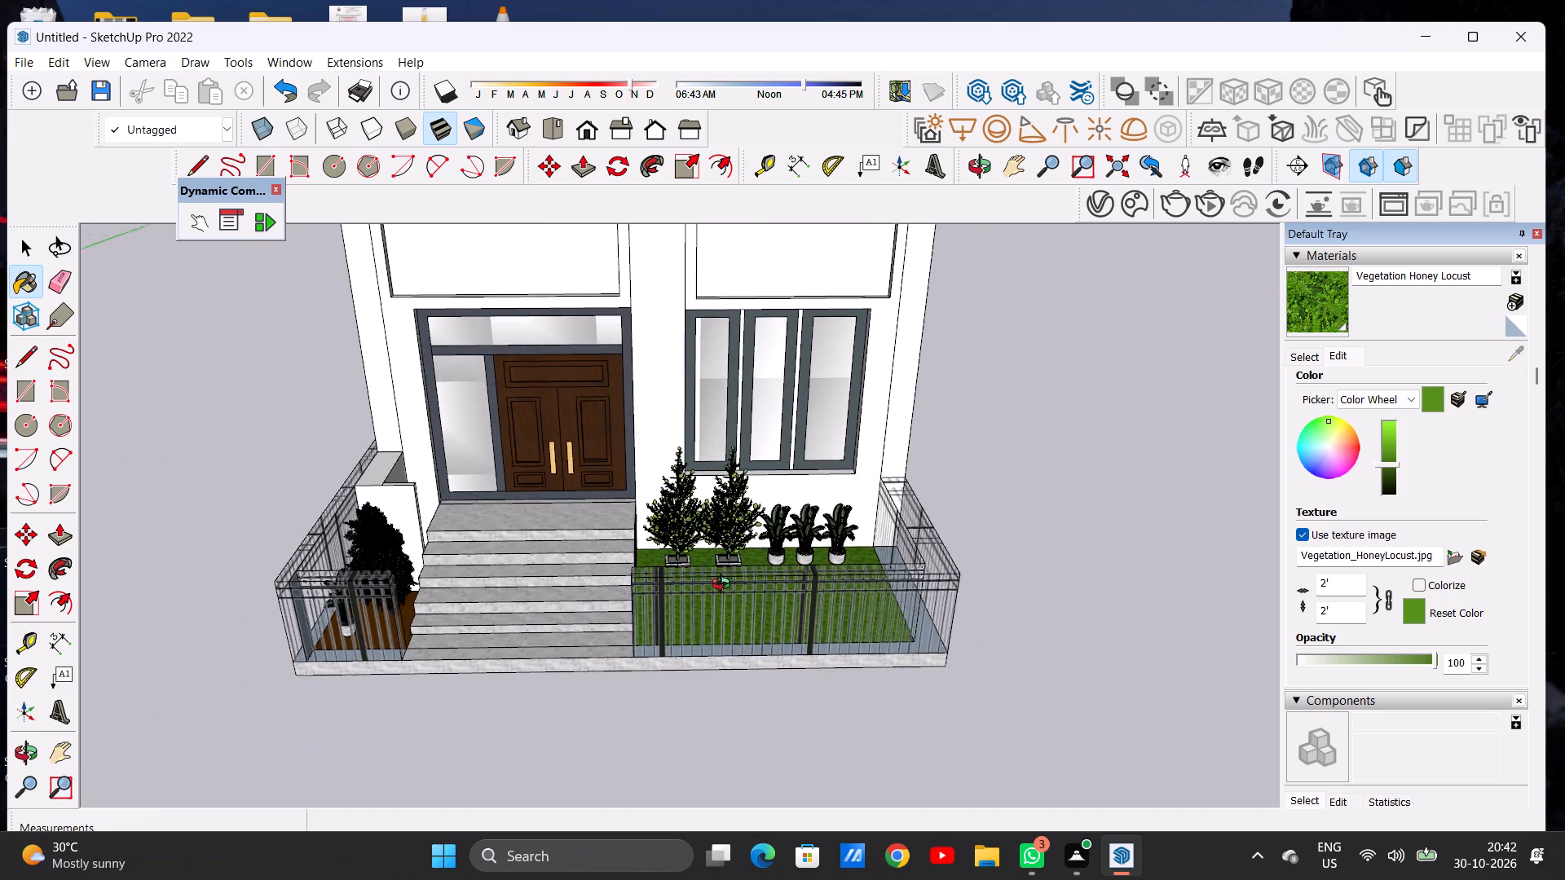
pyautogui.moveTo(725, 586); pyautogui.dragTo(853, 605, button='middle')
pyautogui.scroll(6, 791, 607)
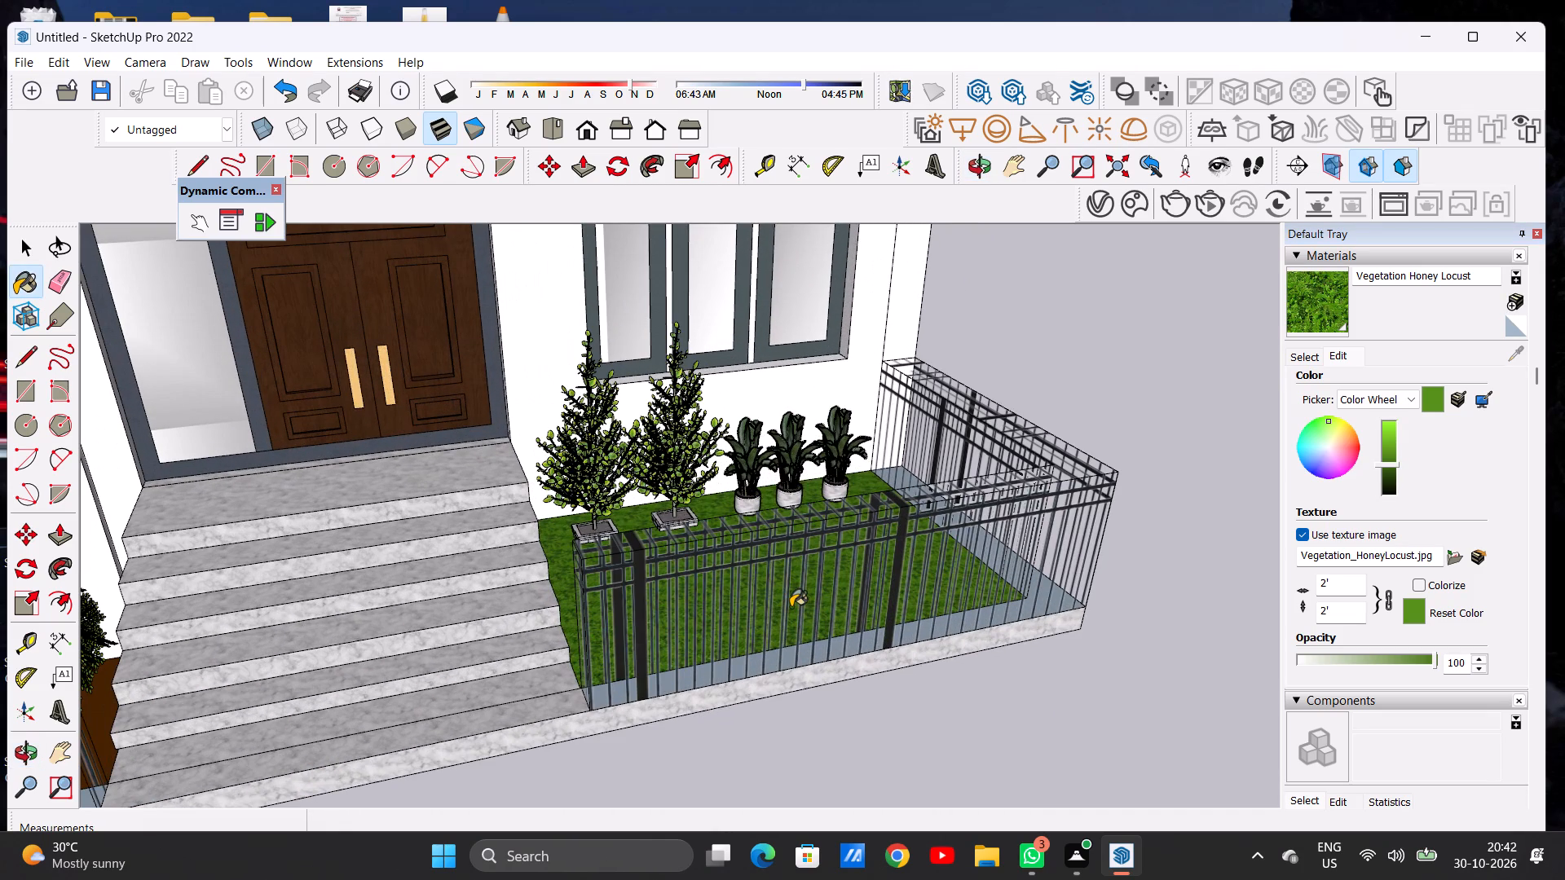
pyautogui.press('space')
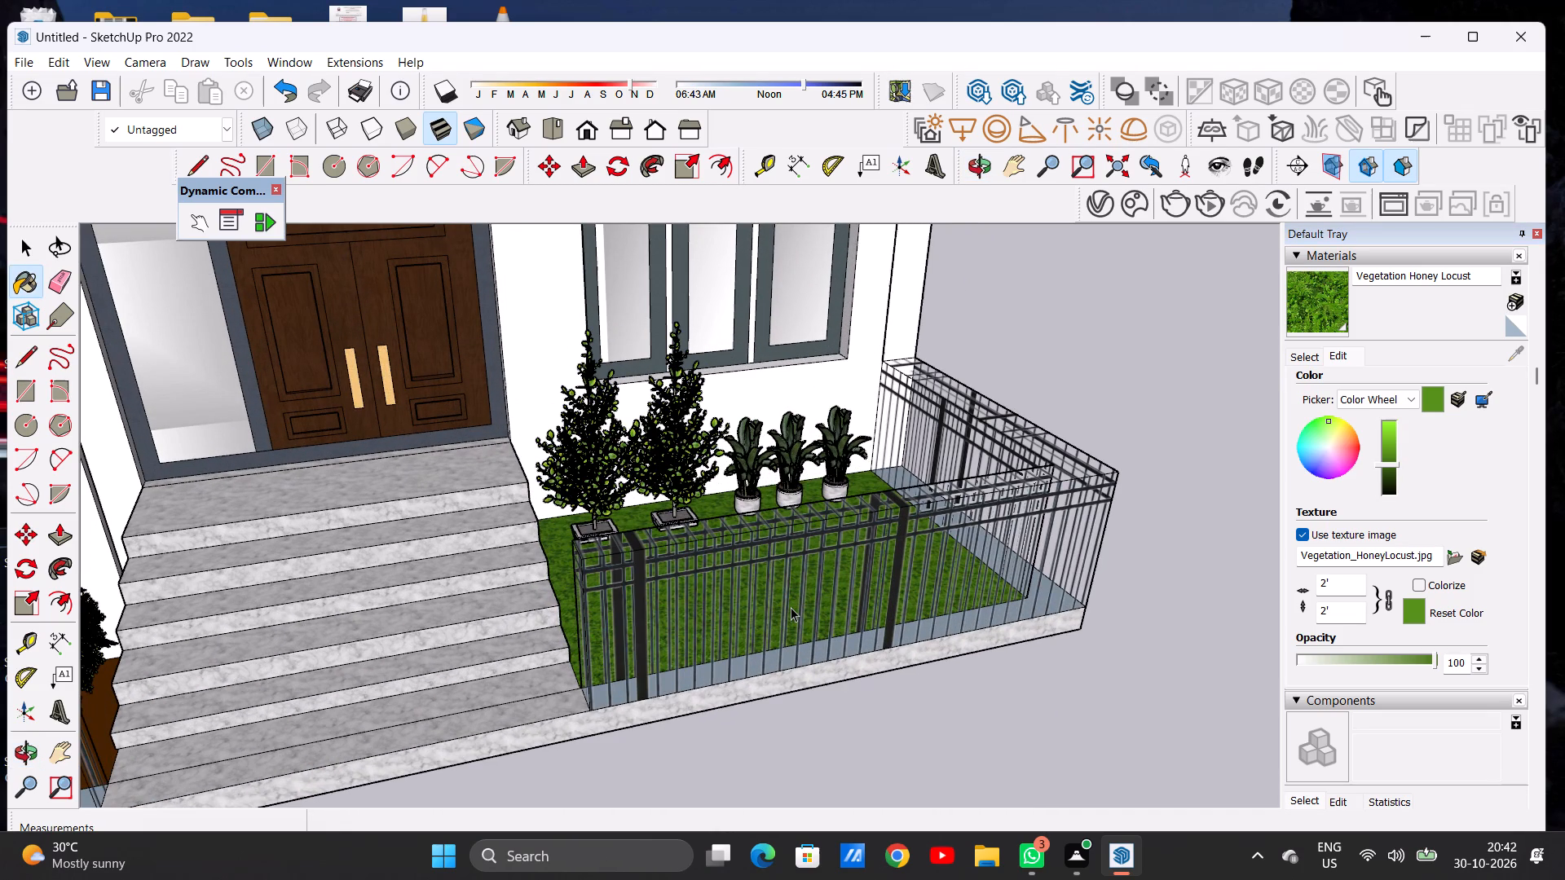
# Examine the green terrace floor, plants, stairs, railings and whole house front from several distances and angles.
pyautogui.scroll(-8, 800, 513)
pyautogui.scroll(-5, 712, 501)
pyautogui.moveTo(725, 560); pyautogui.dragTo(677, 513, button='middle')
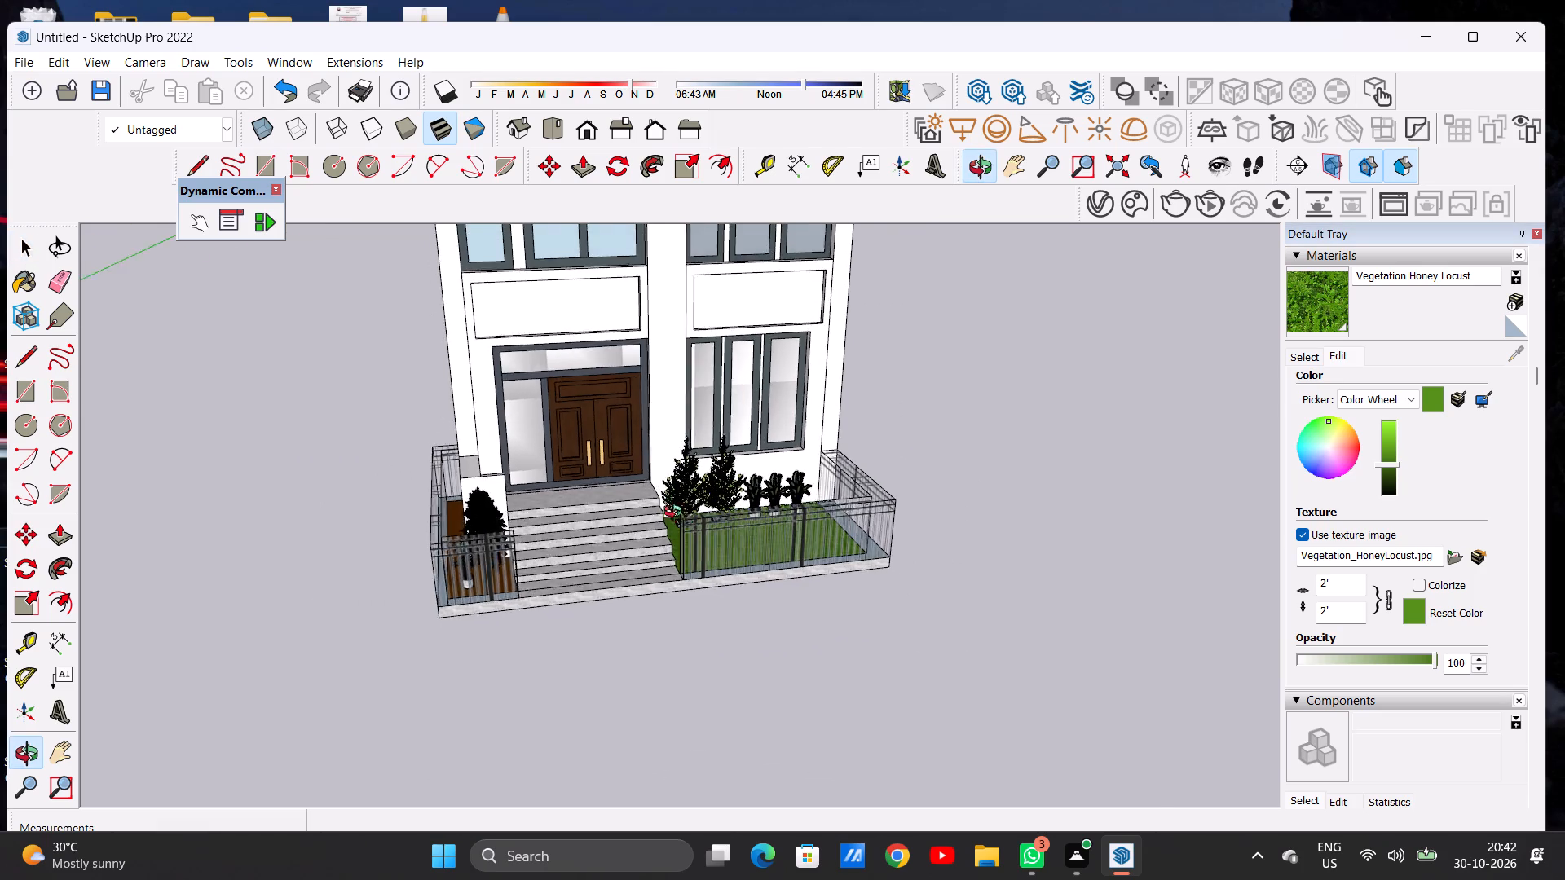
pyautogui.moveTo(677, 513); pyautogui.dragTo(610, 425, button='middle')
pyautogui.scroll(11, 708, 547)
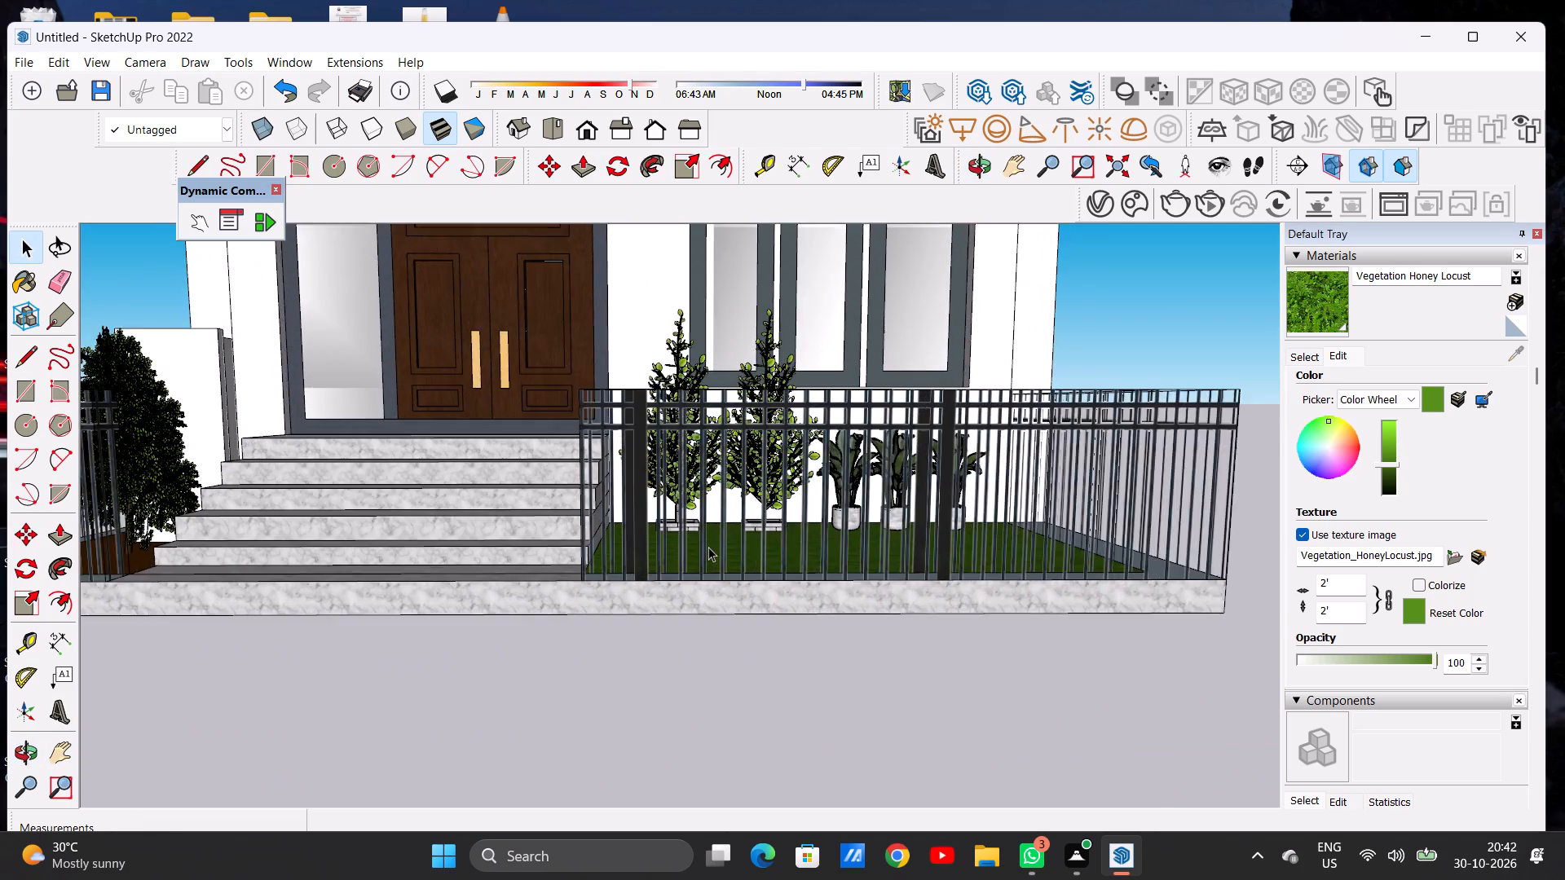
pyautogui.scroll(1, 708, 547)
pyautogui.scroll(-13, 708, 550)
pyautogui.scroll(-5, 776, 558)
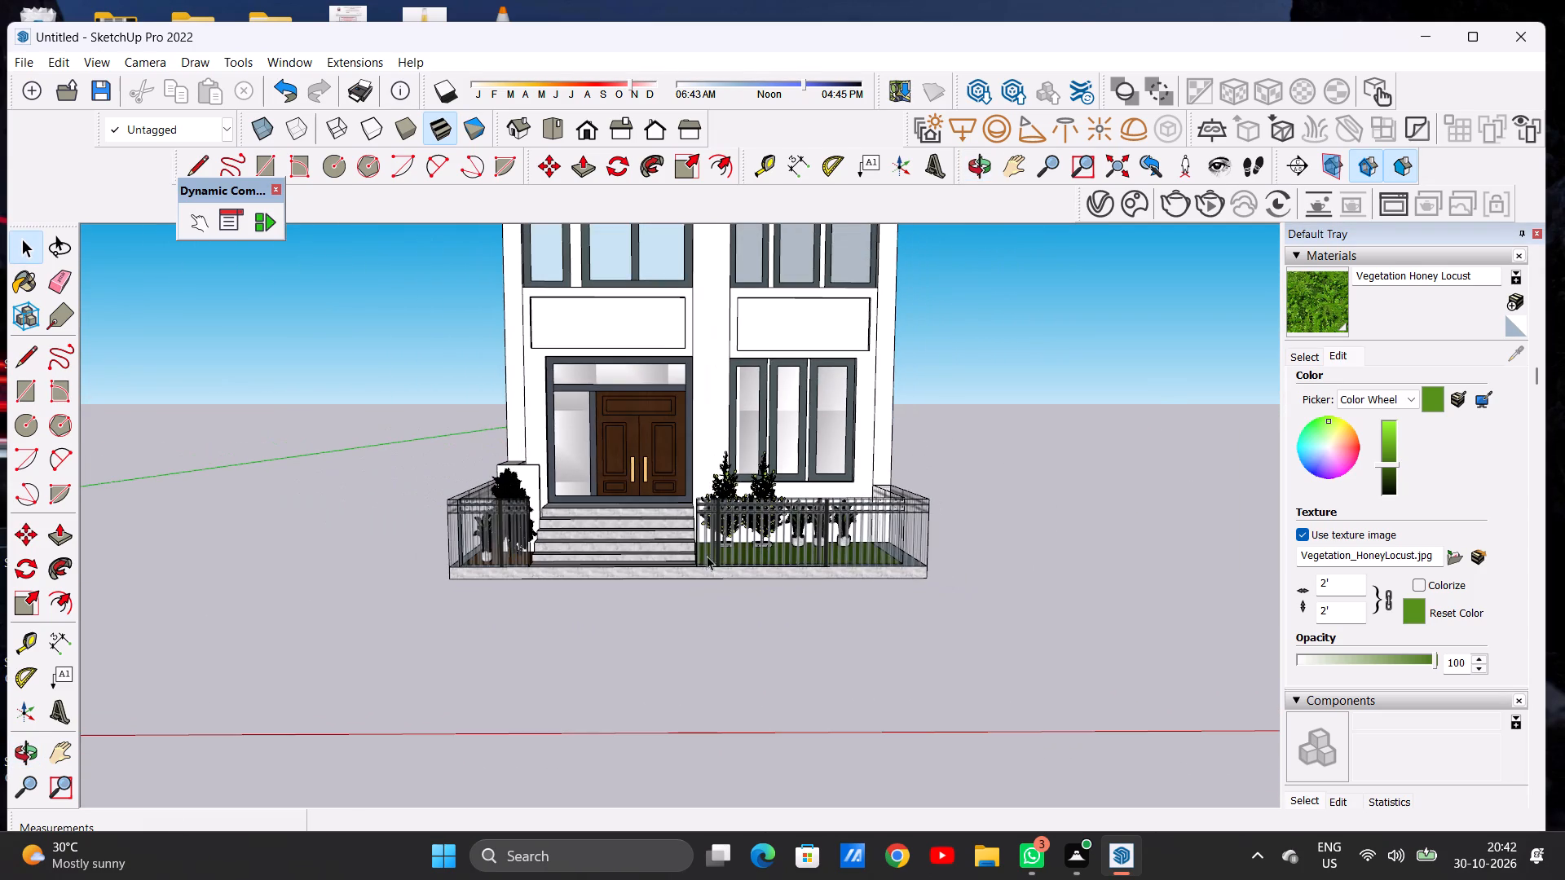
pyautogui.moveTo(679, 553); pyautogui.dragTo(658, 726, button='middle')
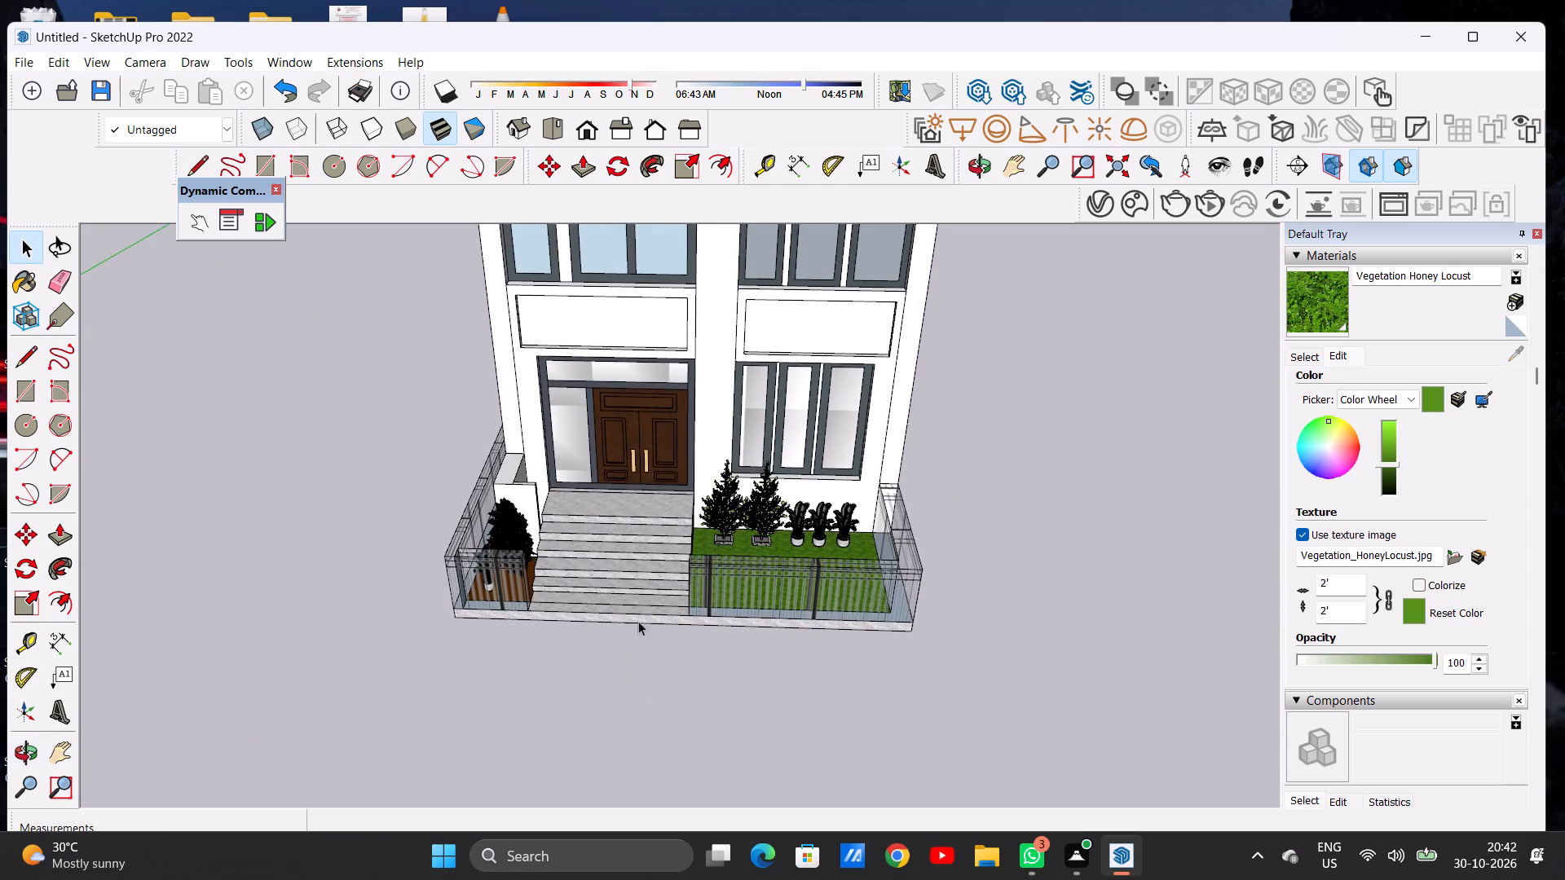
pyautogui.scroll(5, 612, 570)
pyautogui.moveTo(660, 557); pyautogui.dragTo(941, 492, button='middle')
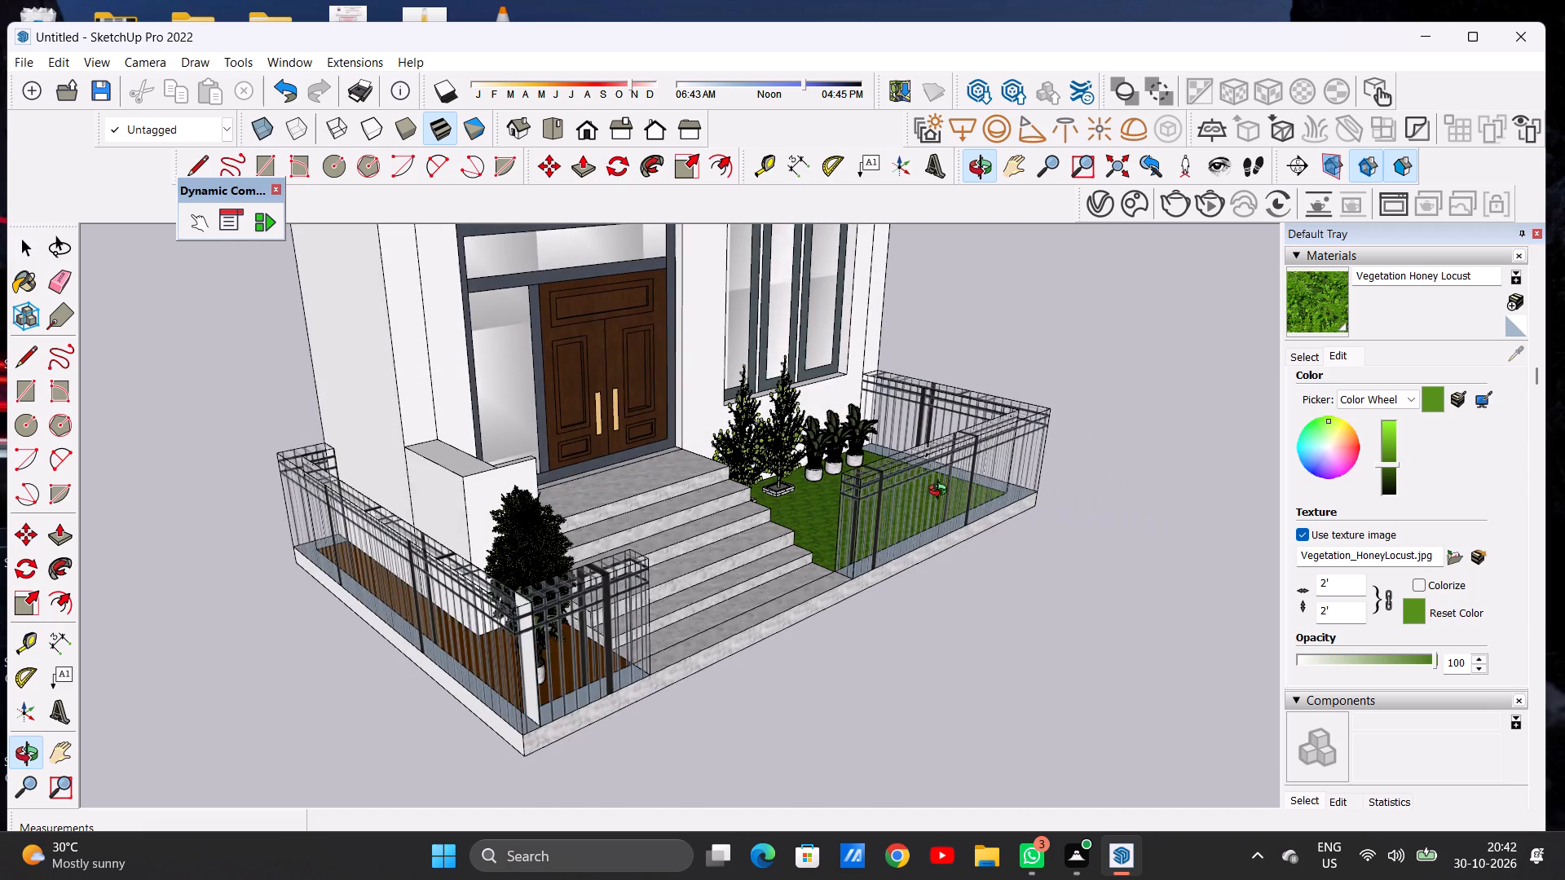
pyautogui.moveTo(941, 492); pyautogui.dragTo(631, 533, button='middle')
pyautogui.scroll(-18, 619, 579)
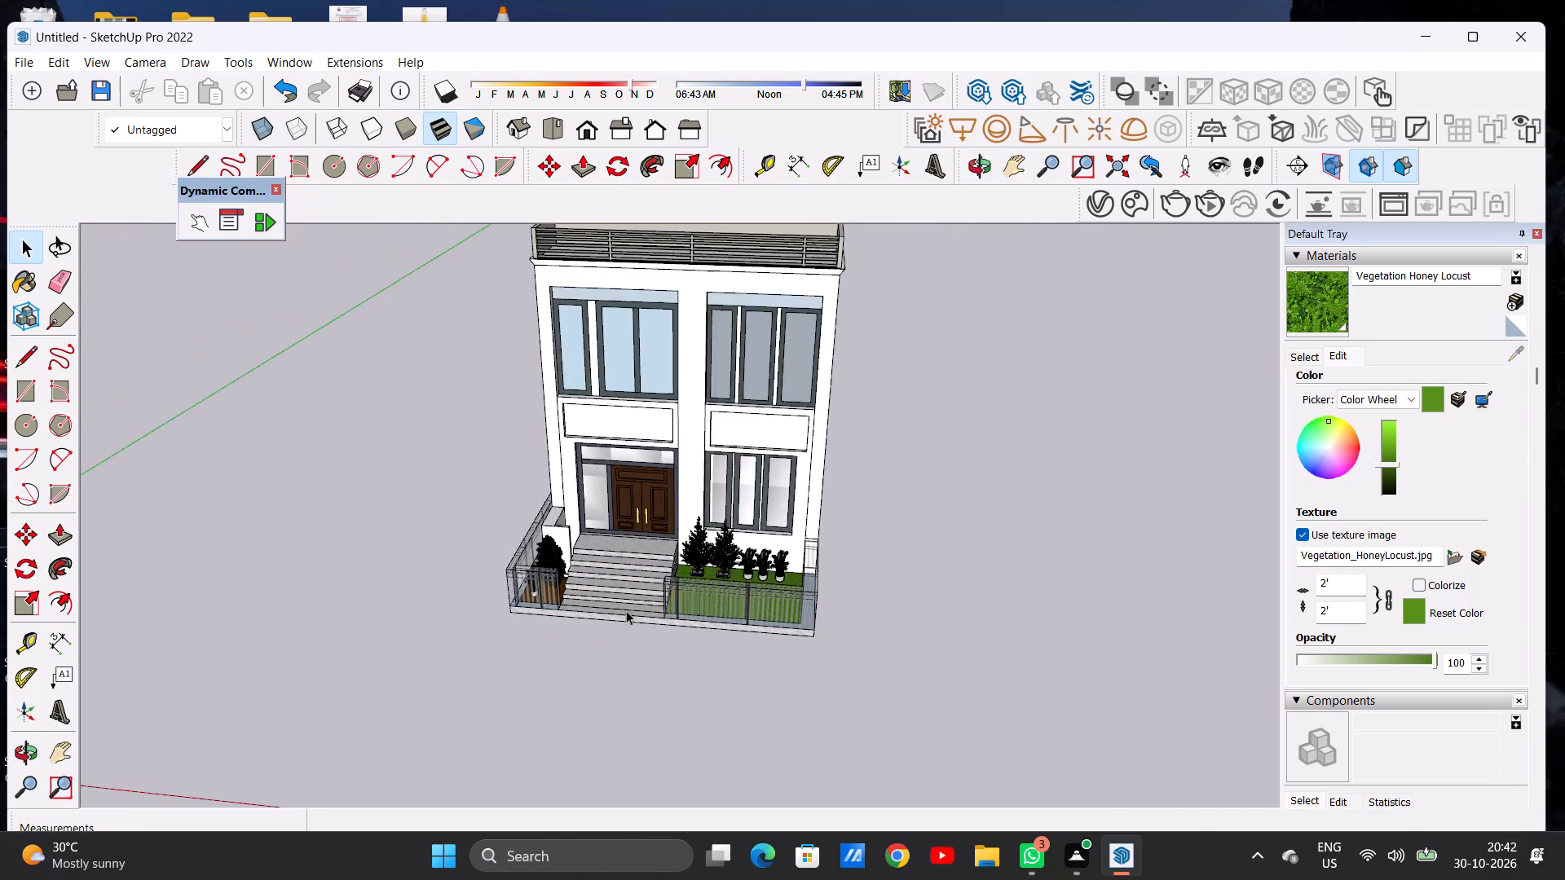
pyautogui.scroll(-7, 626, 610)
pyautogui.moveTo(602, 585); pyautogui.dragTo(649, 500, button='middle')
pyautogui.scroll(8, 648, 592)
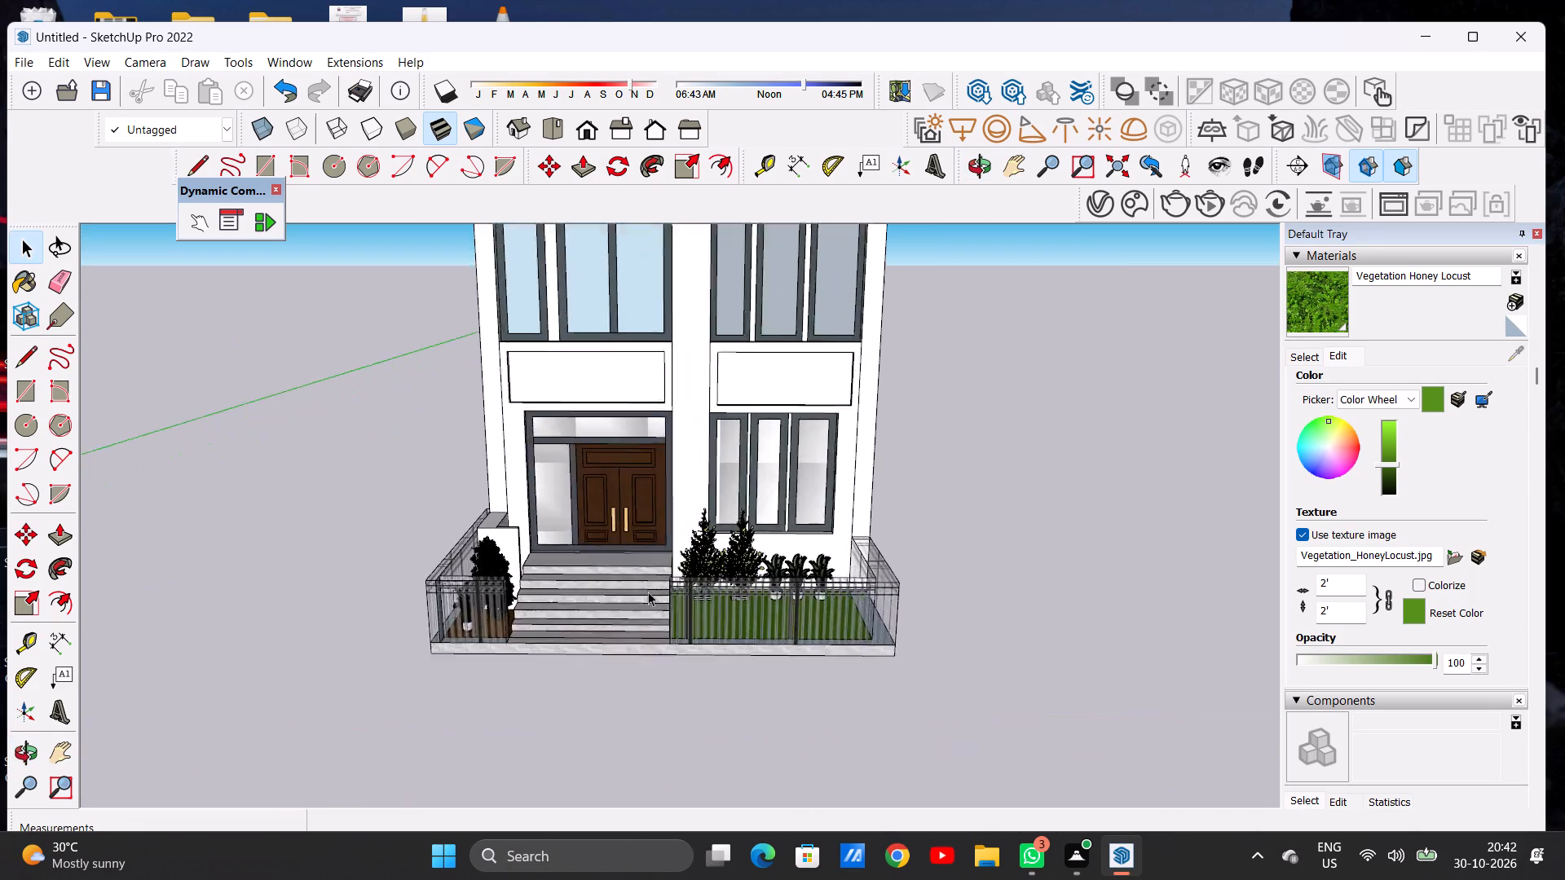
pyautogui.scroll(3, 648, 592)
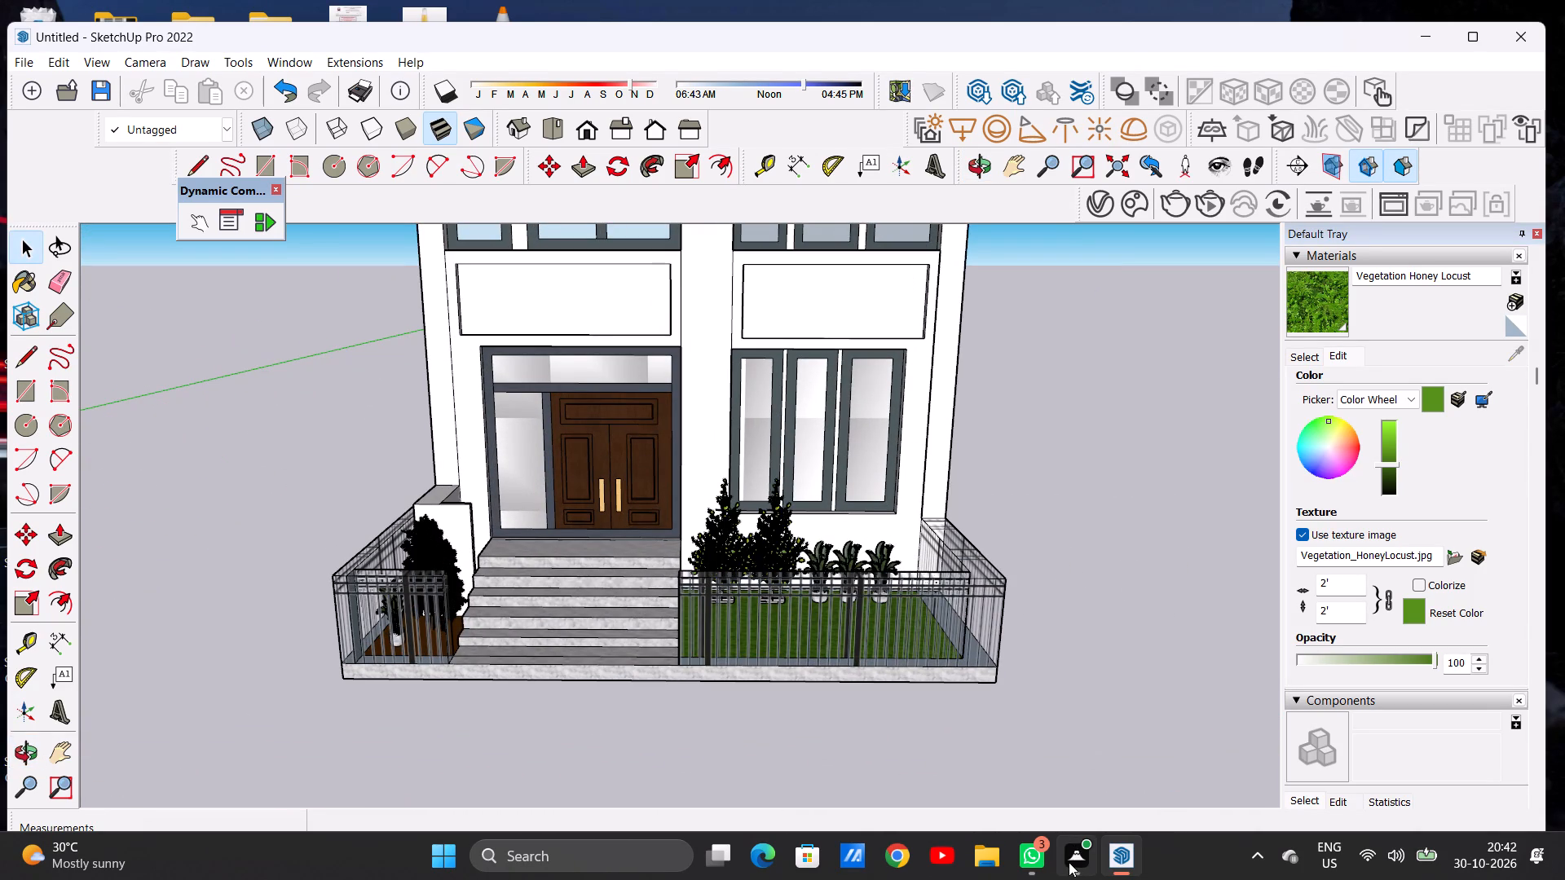
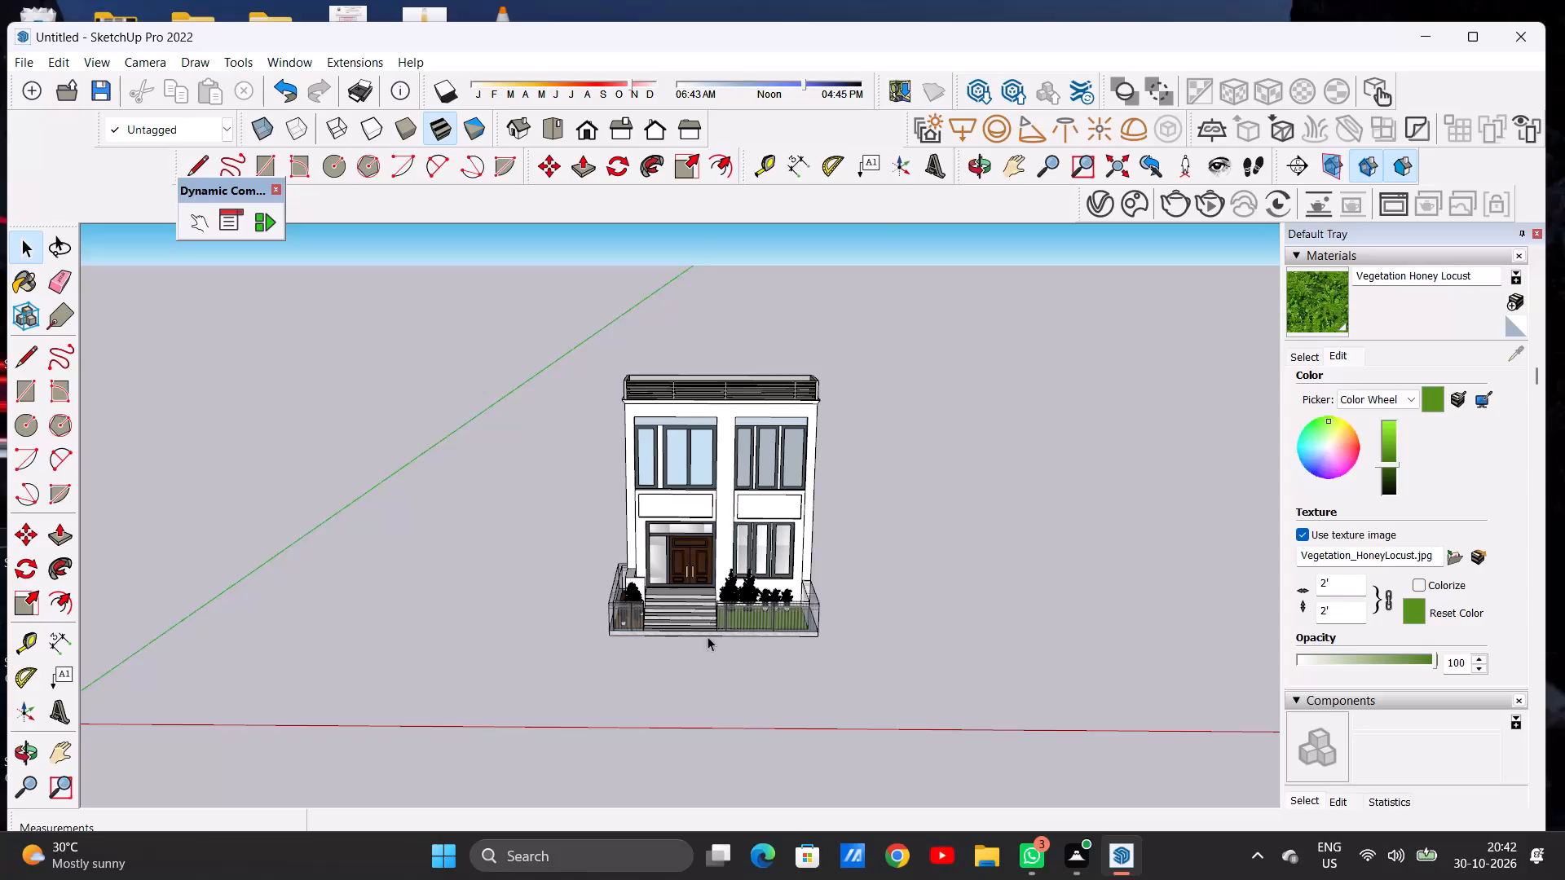
# Examine the entrance stairs, green terrace floor, plants, railings and whole house front from several distances and angles.
pyautogui.scroll(5, 708, 638)
pyautogui.scroll(10, 653, 520)
pyautogui.scroll(-1, 653, 519)
pyautogui.scroll(3, 653, 519)
pyautogui.moveTo(672, 579); pyautogui.dragTo(358, 592, button='middle')
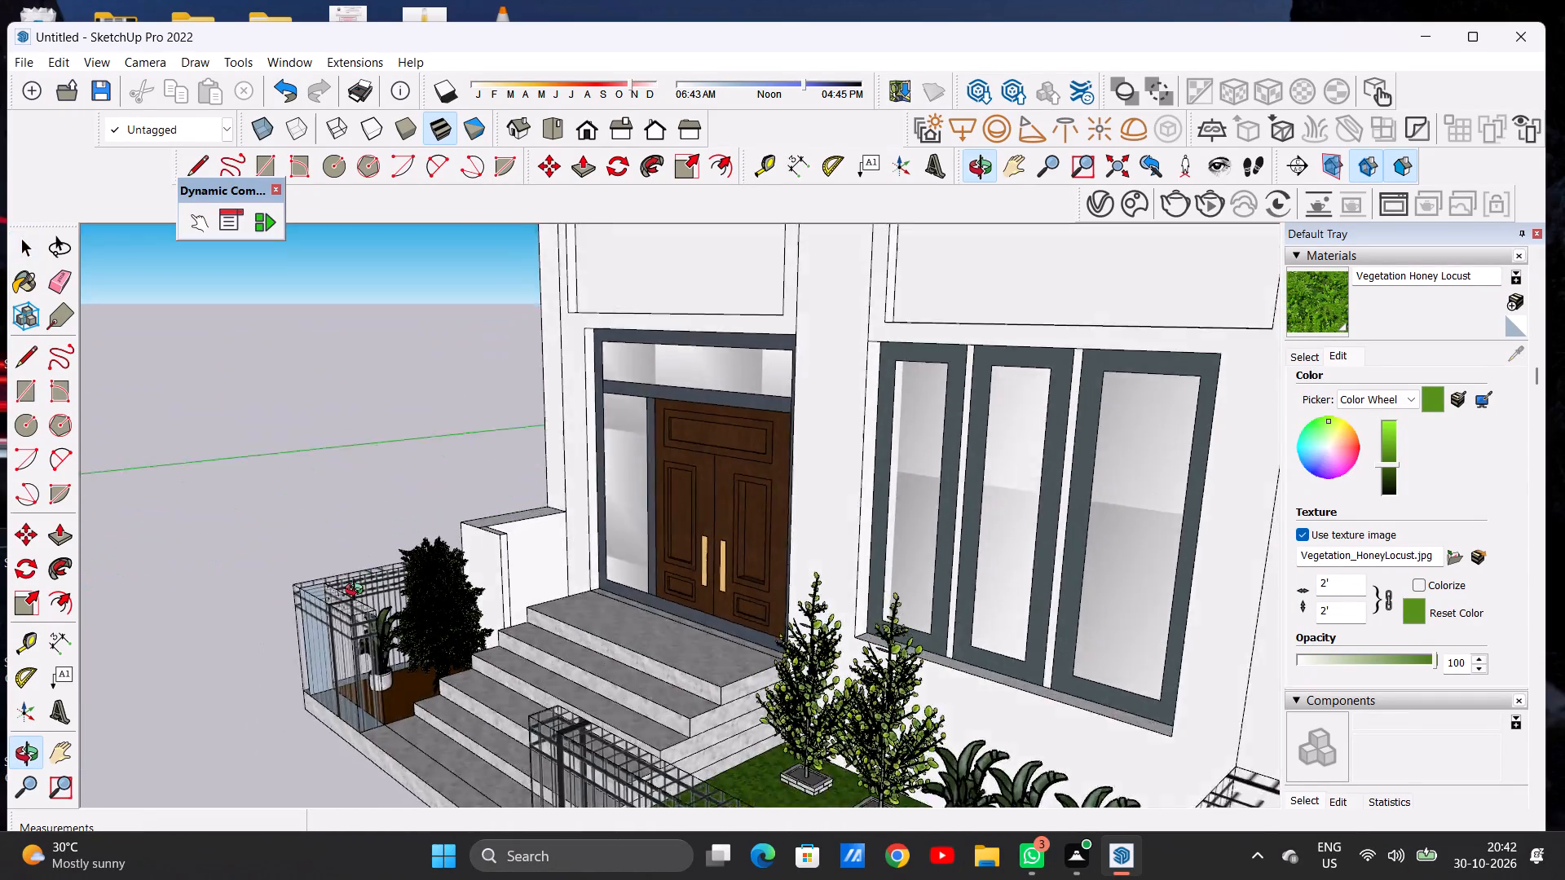
pyautogui.moveTo(358, 592); pyautogui.dragTo(686, 652, button='middle')
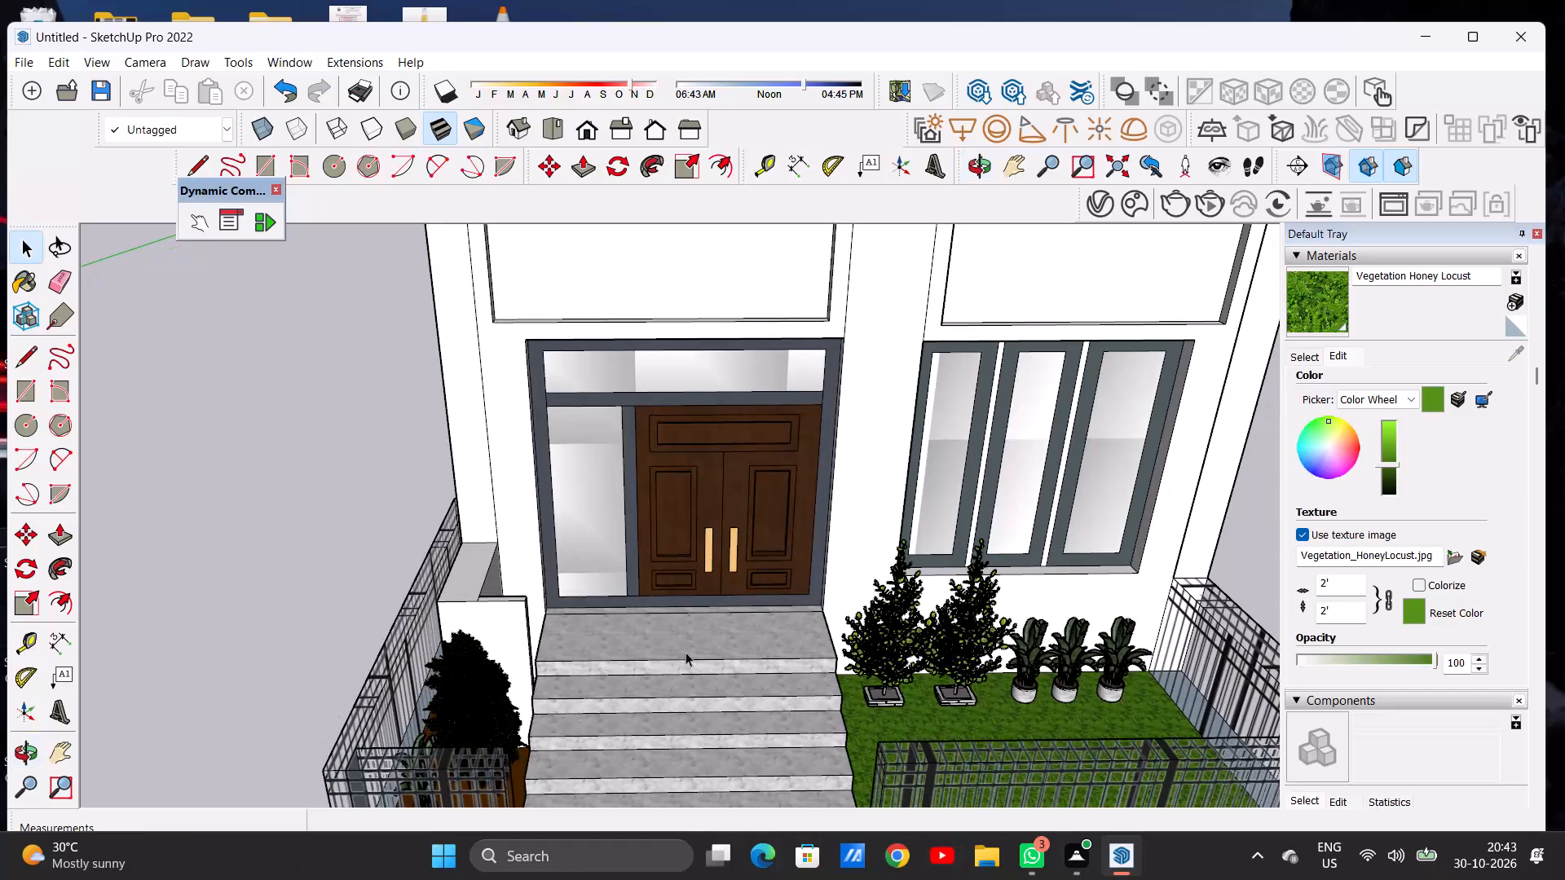
pyautogui.scroll(-18, 686, 652)
pyautogui.scroll(1, 692, 680)
pyautogui.scroll(-1, 692, 680)
pyautogui.scroll(15, 692, 680)
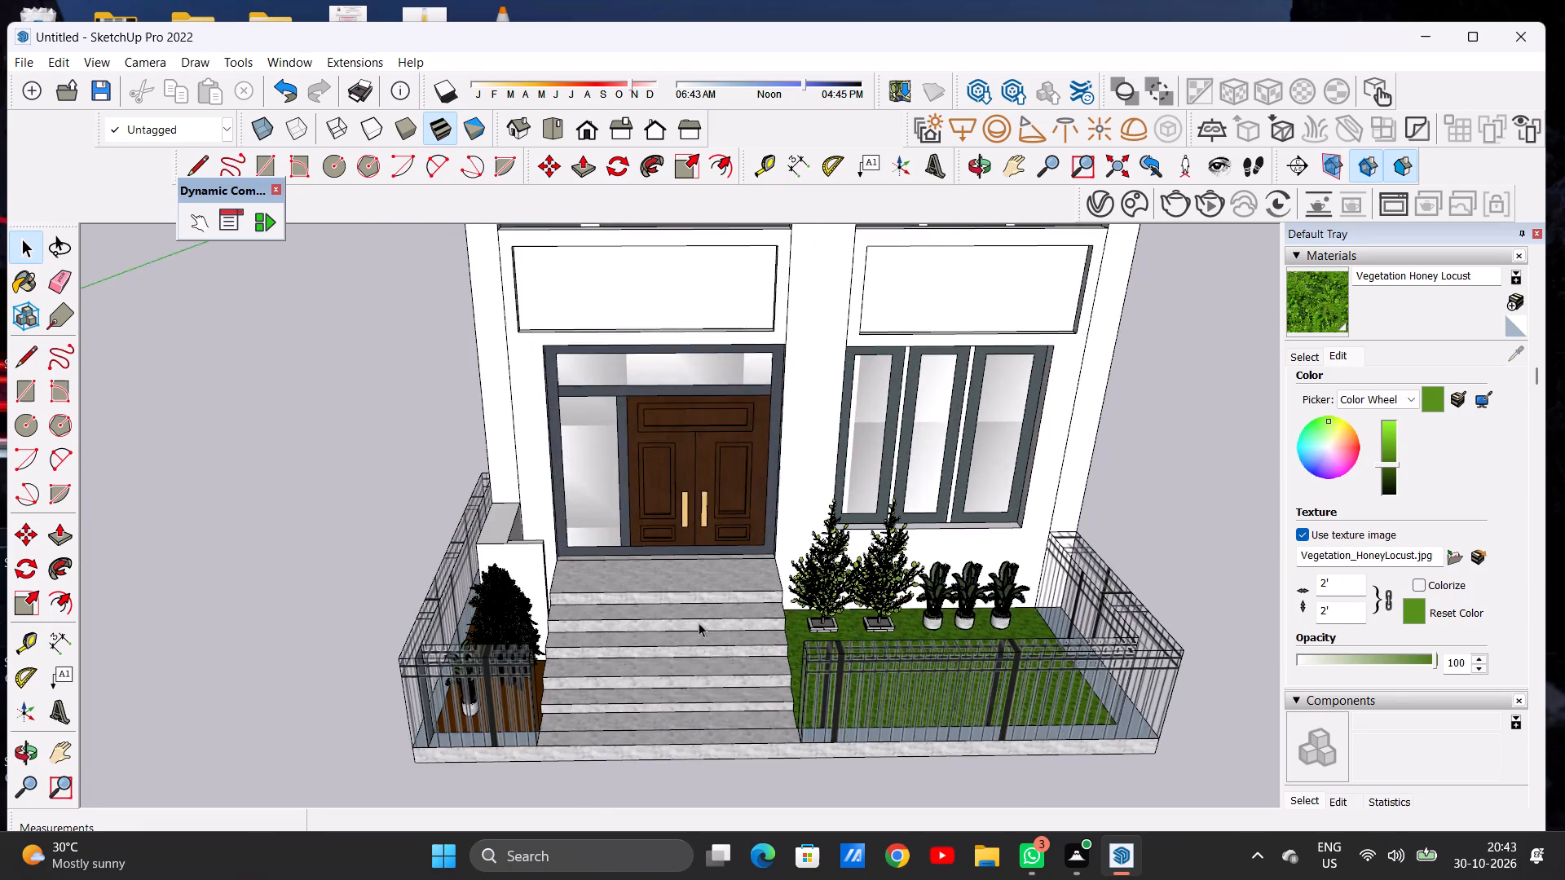
pyautogui.scroll(6, 699, 623)
pyautogui.moveTo(703, 648); pyautogui.dragTo(713, 566, button='middle')
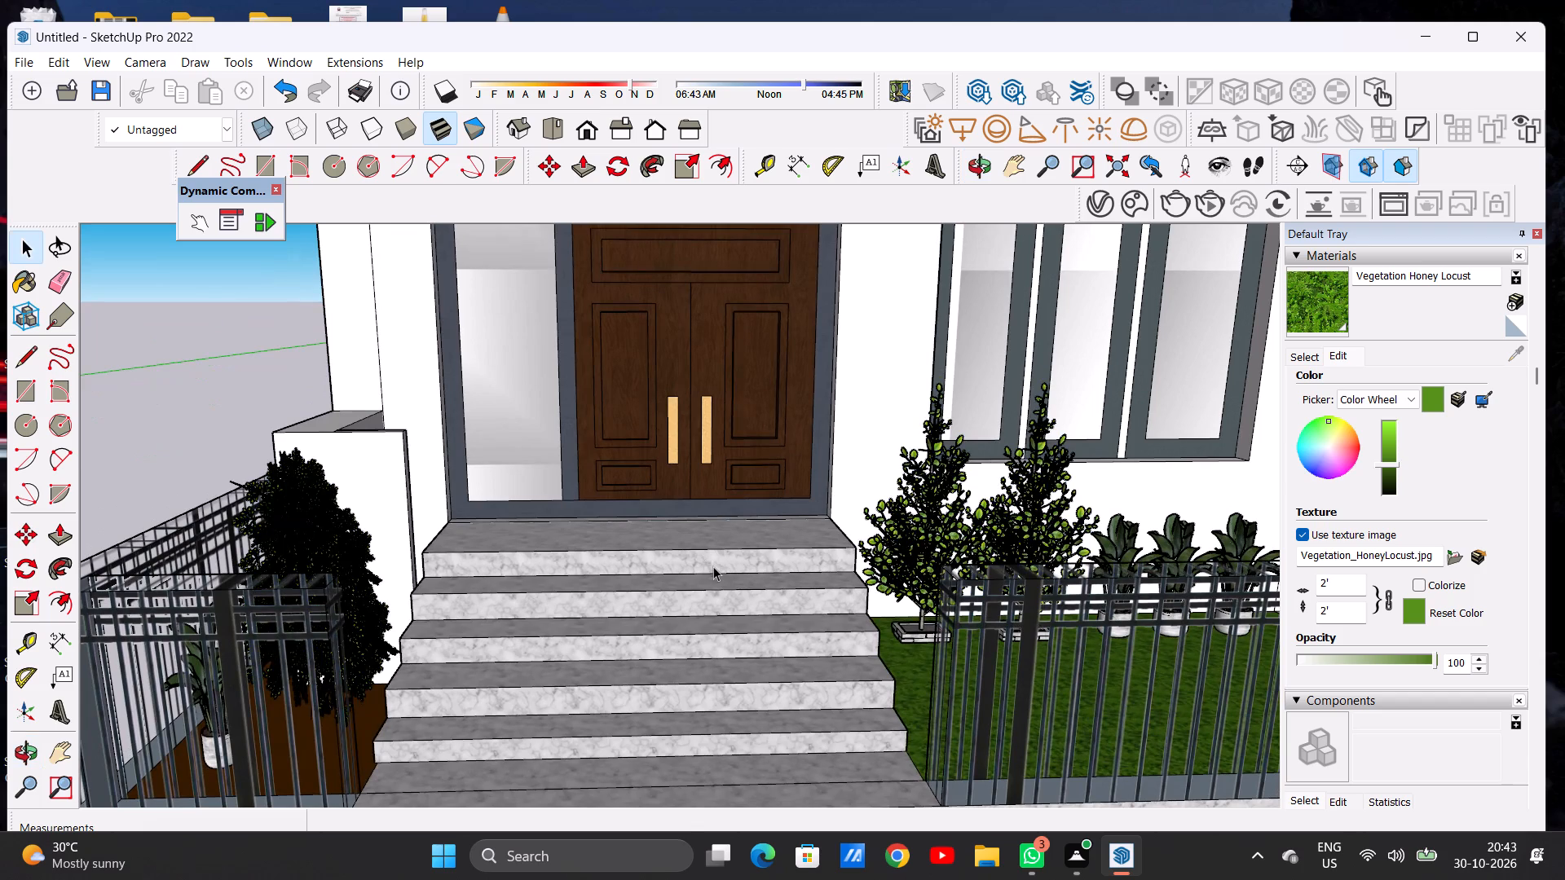
pyautogui.scroll(-15, 674, 587)
pyautogui.scroll(-5, 744, 587)
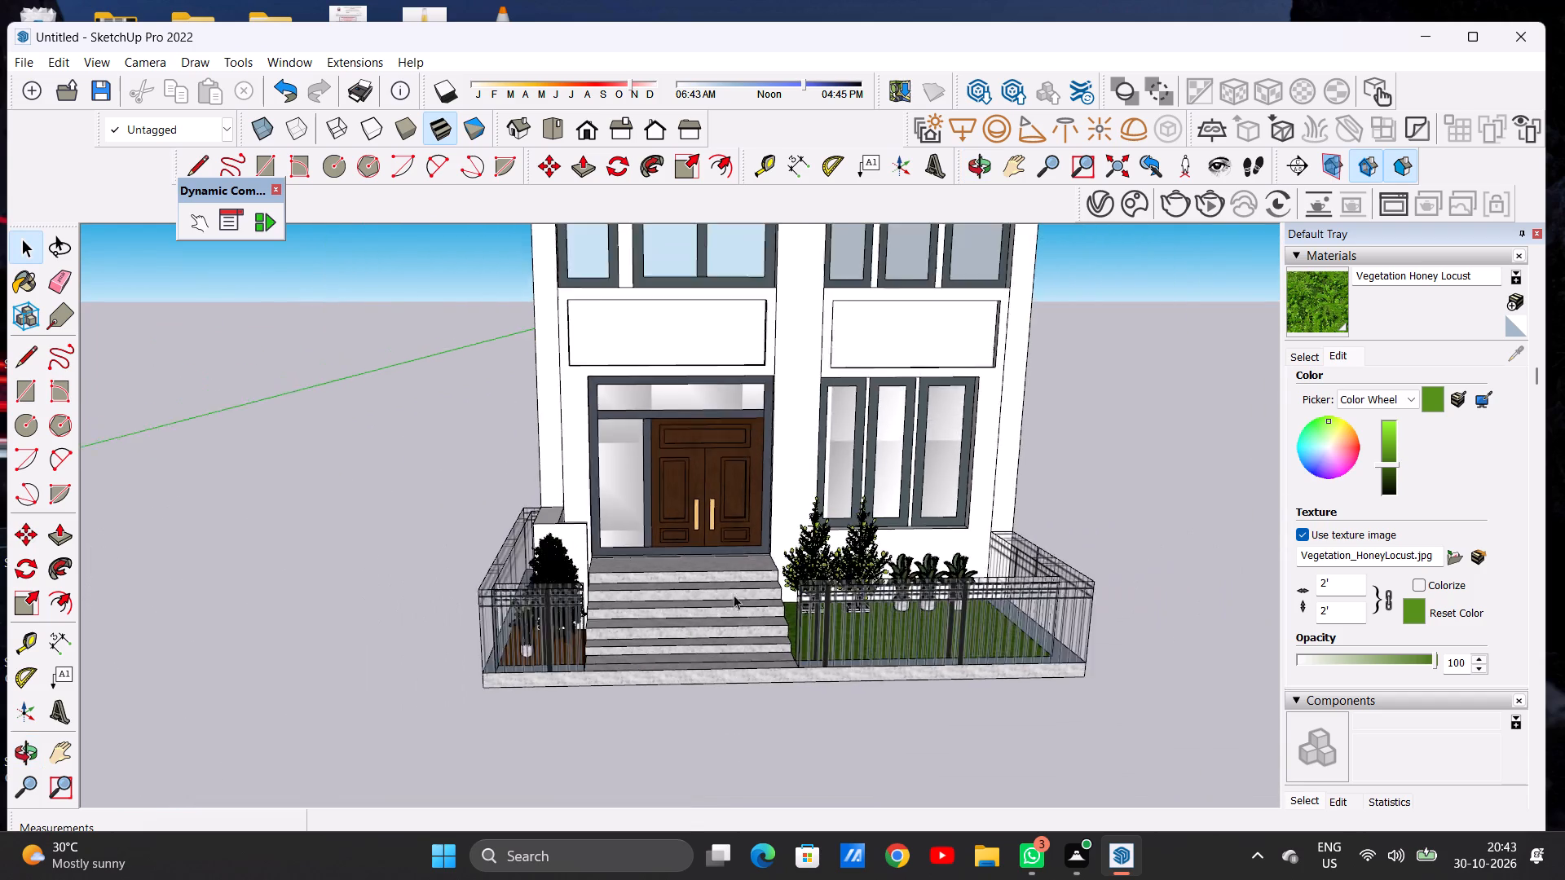
pyautogui.scroll(-3, 734, 595)
pyautogui.moveTo(739, 521); pyautogui.dragTo(699, 518, button='middle')
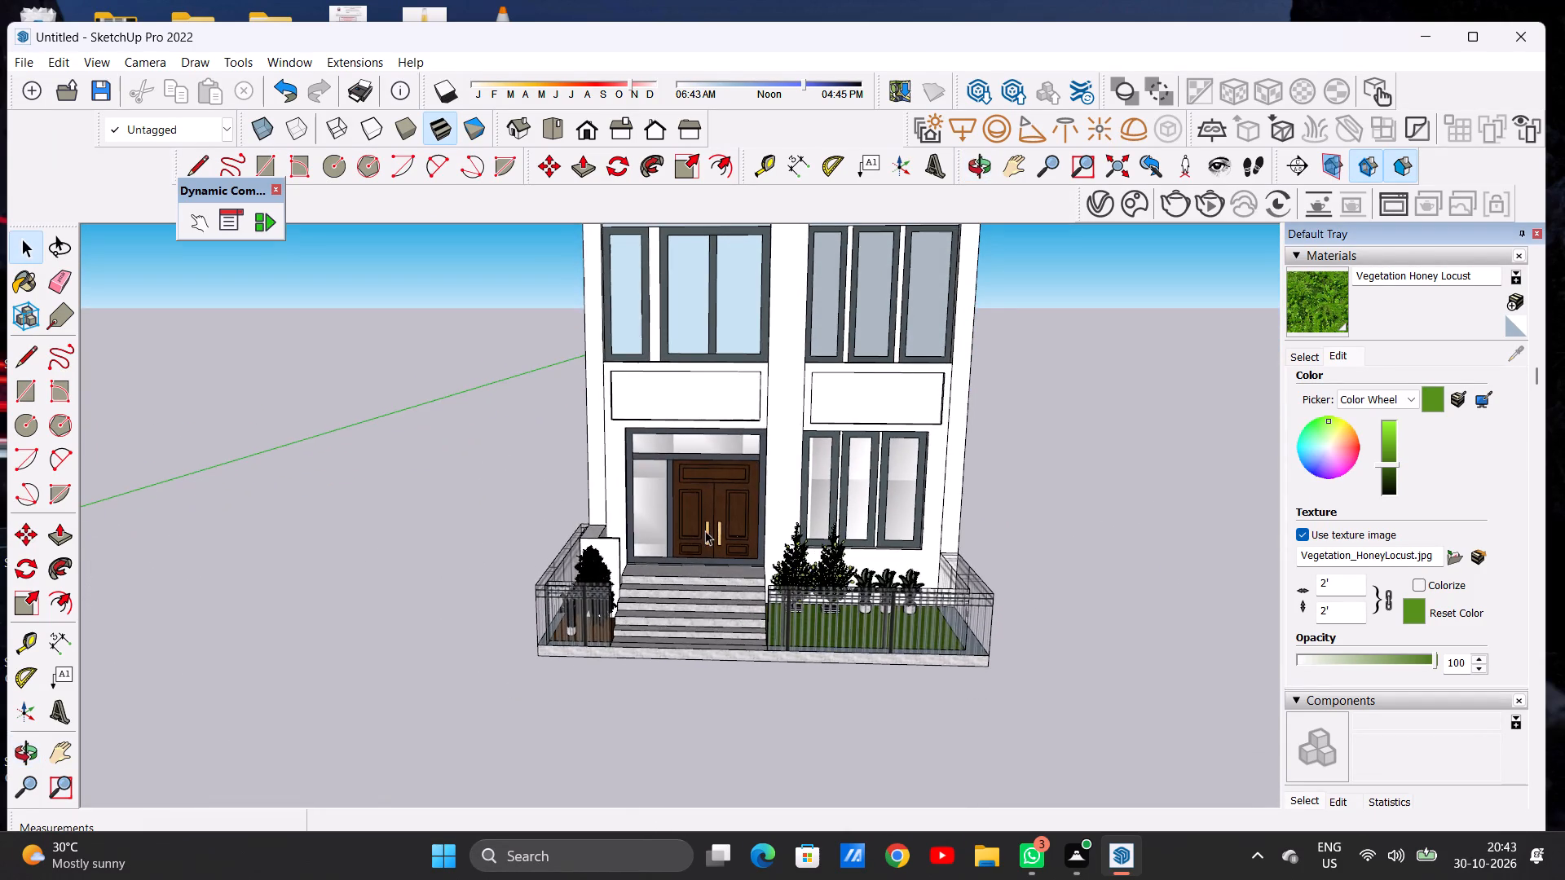
pyautogui.scroll(-7, 725, 572)
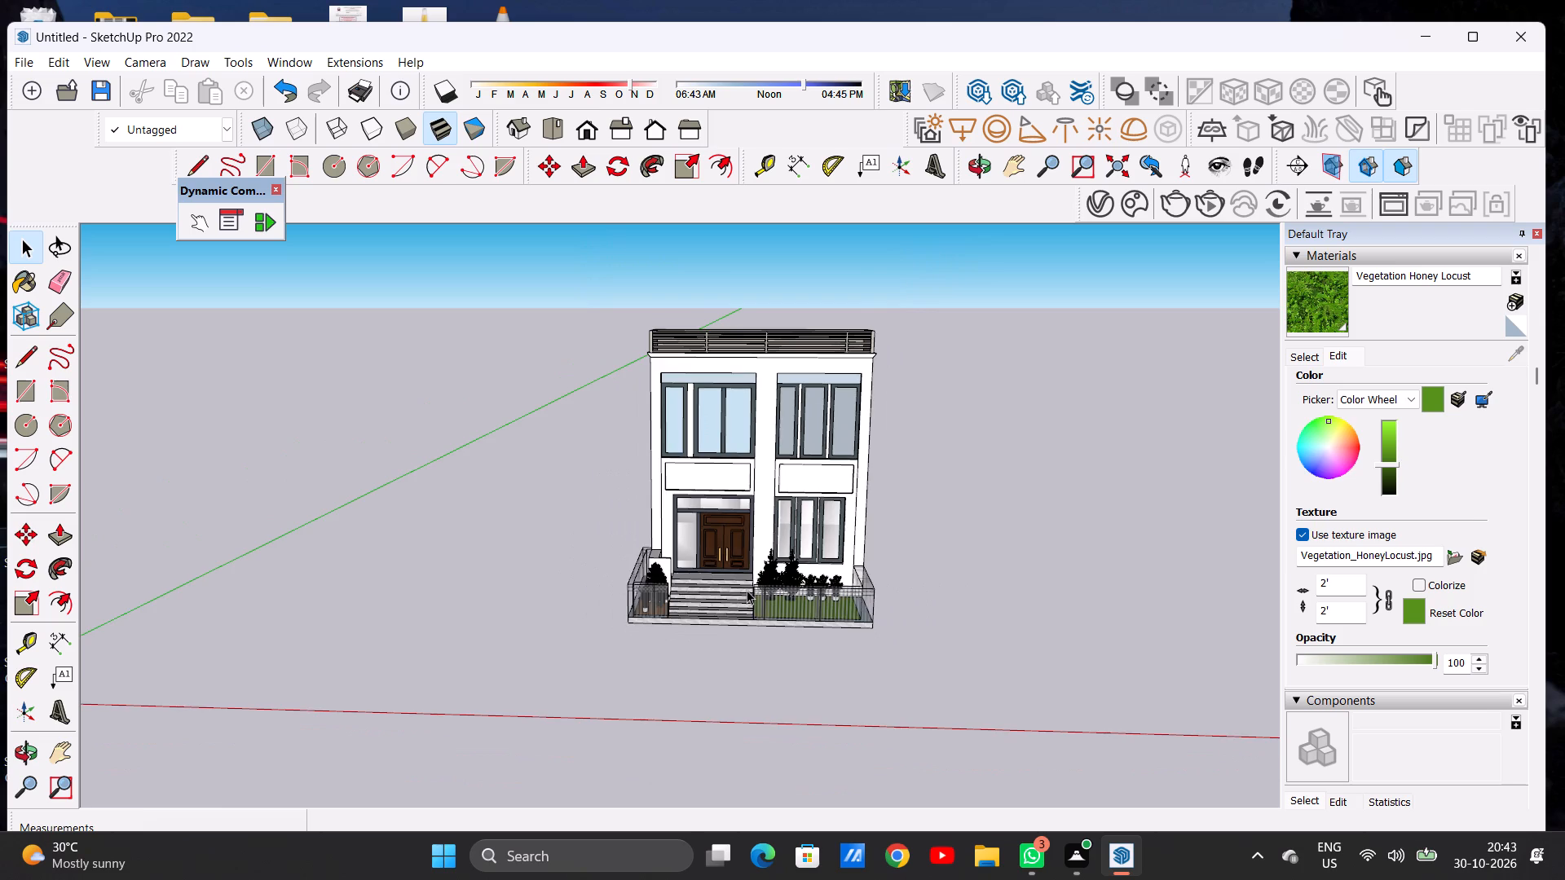
pyautogui.scroll(-5, 747, 590)
pyautogui.scroll(18, 760, 590)
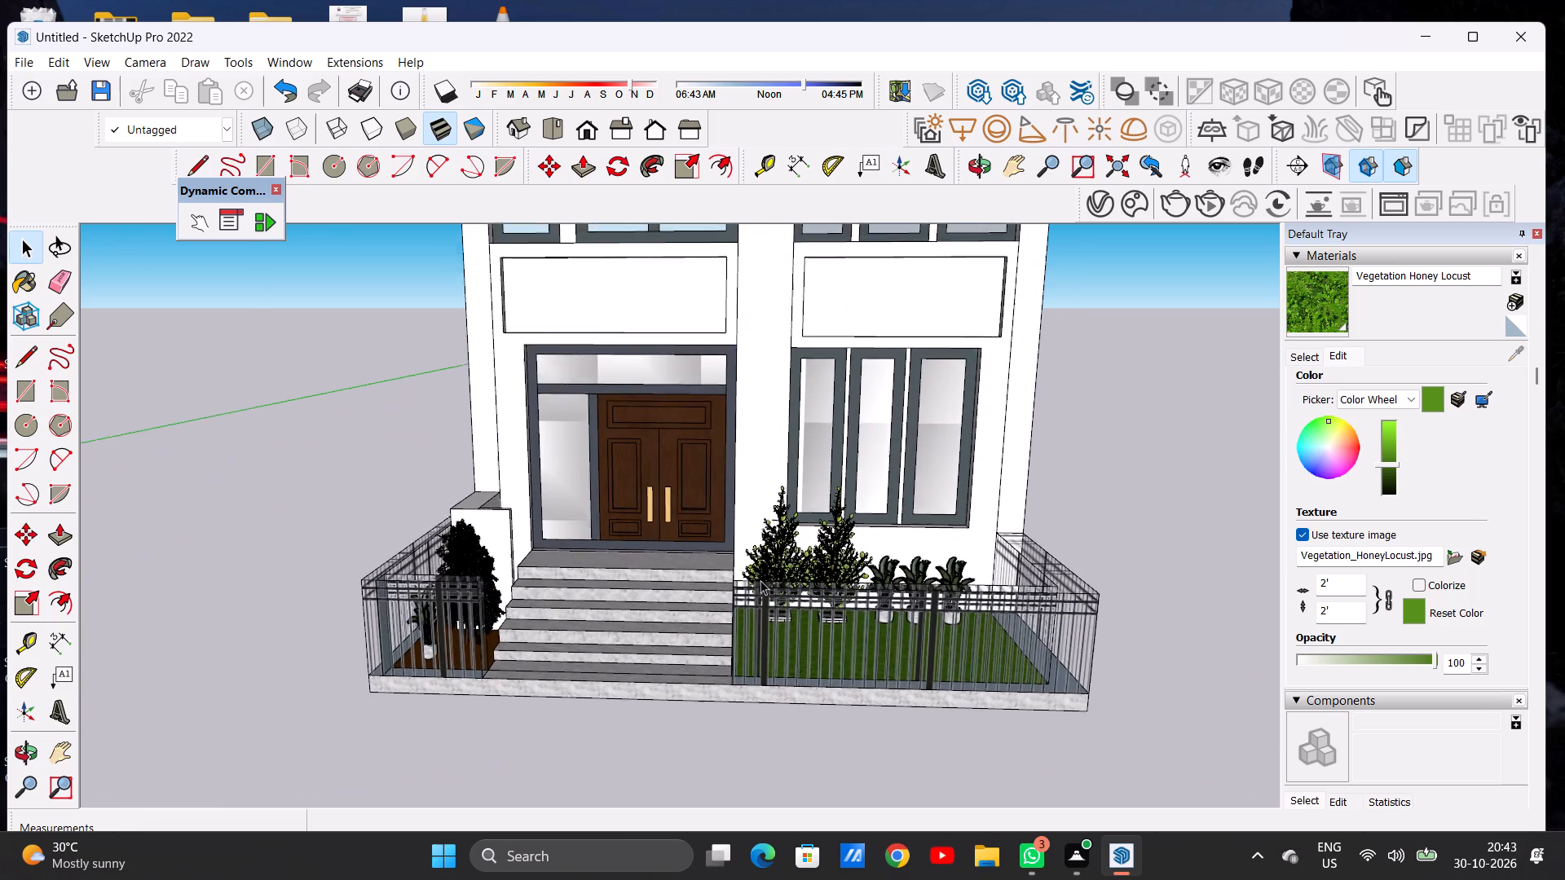
pyautogui.scroll(1, 760, 580)
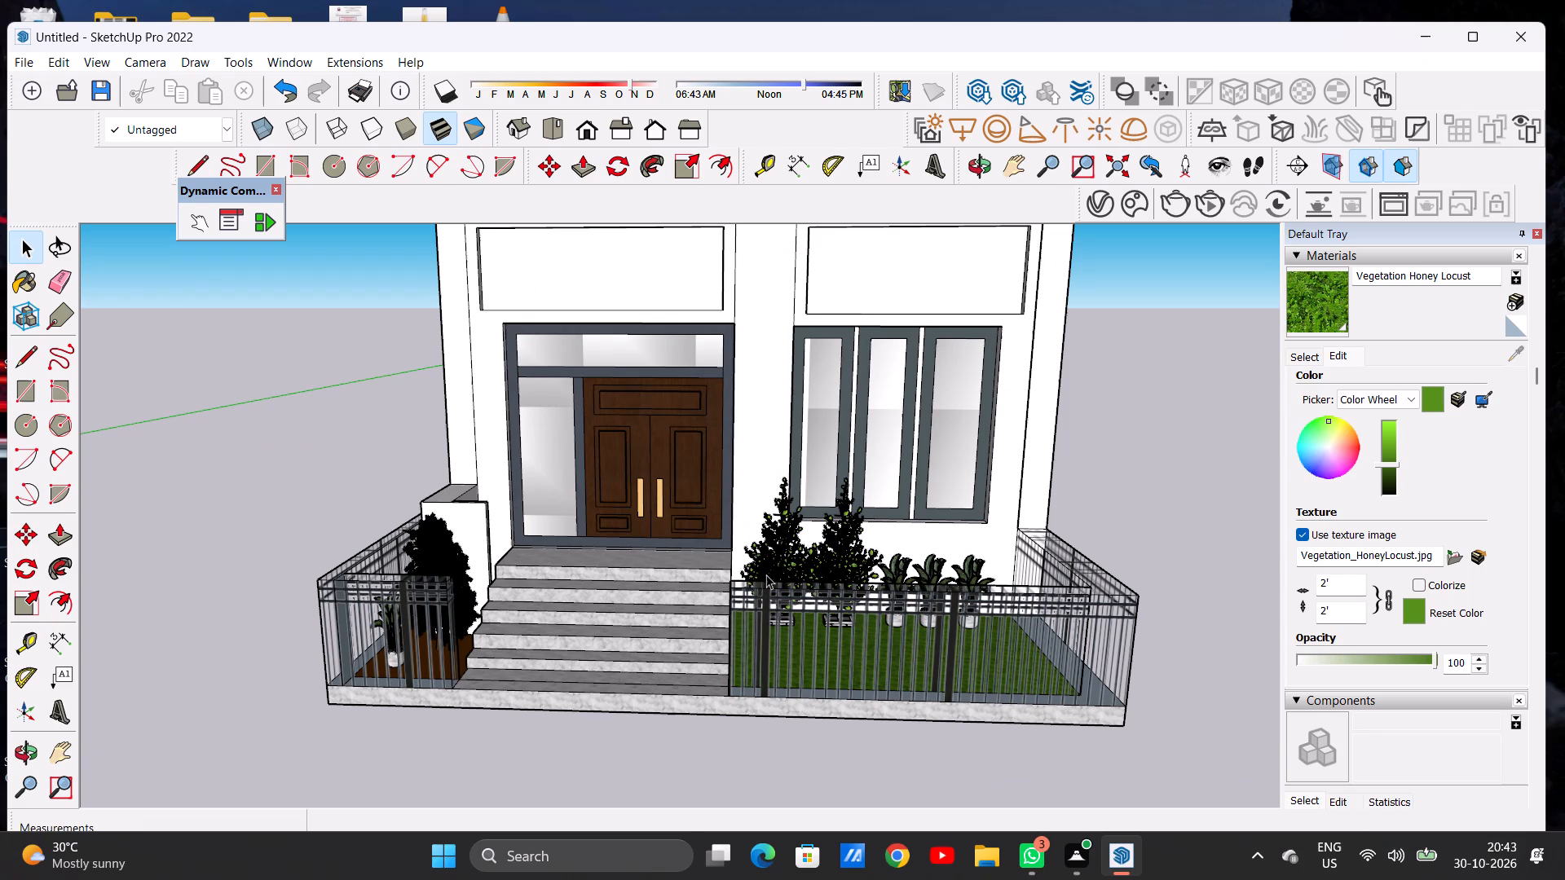
pyautogui.scroll(-11, 540, 601)
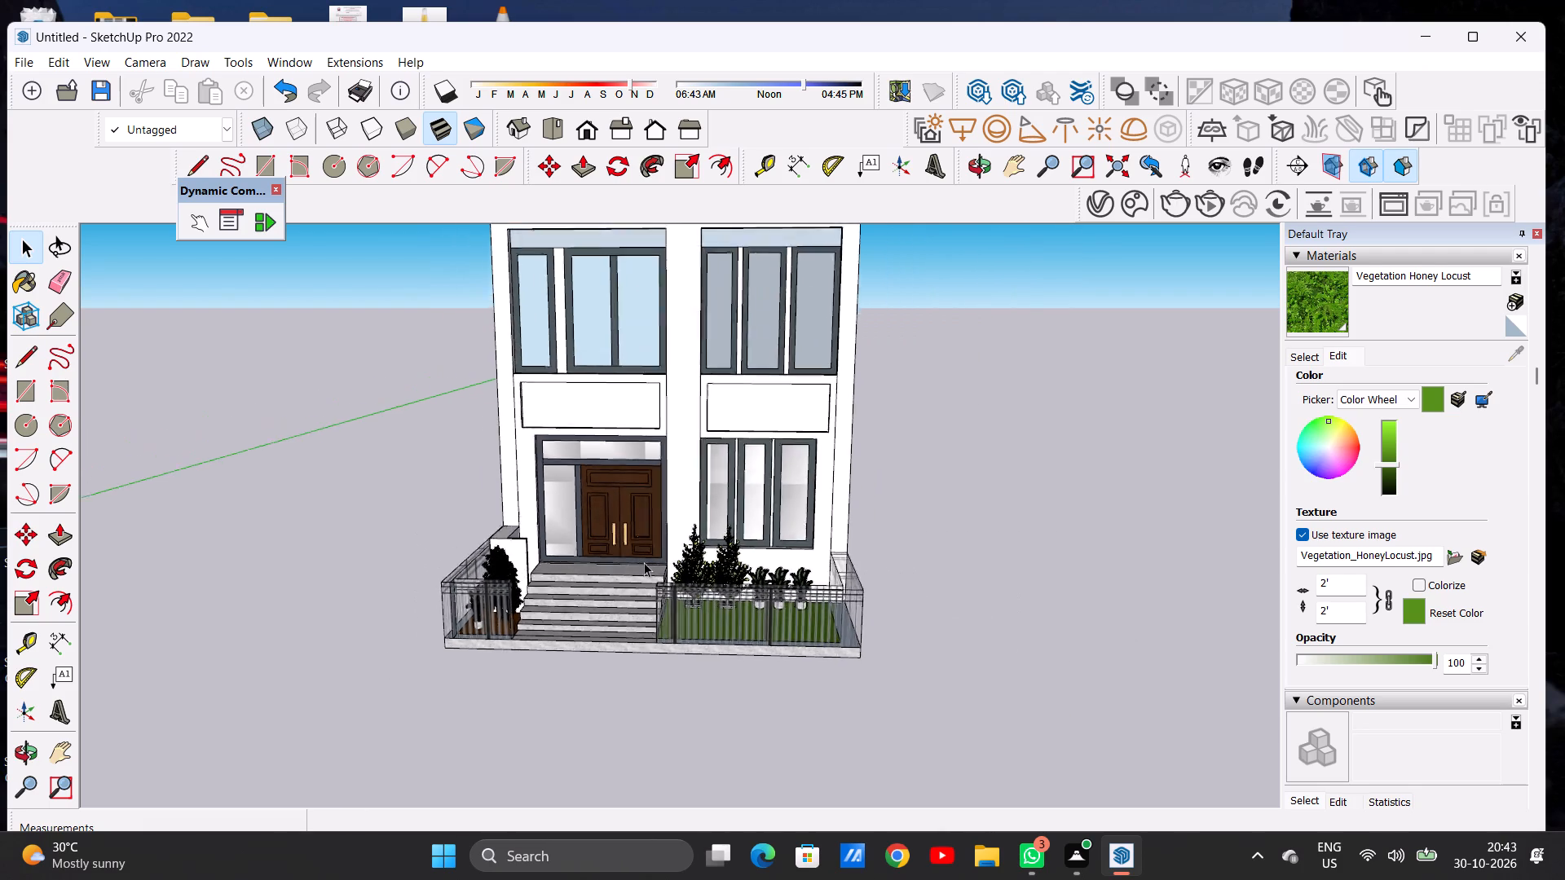
pyautogui.scroll(-8, 644, 562)
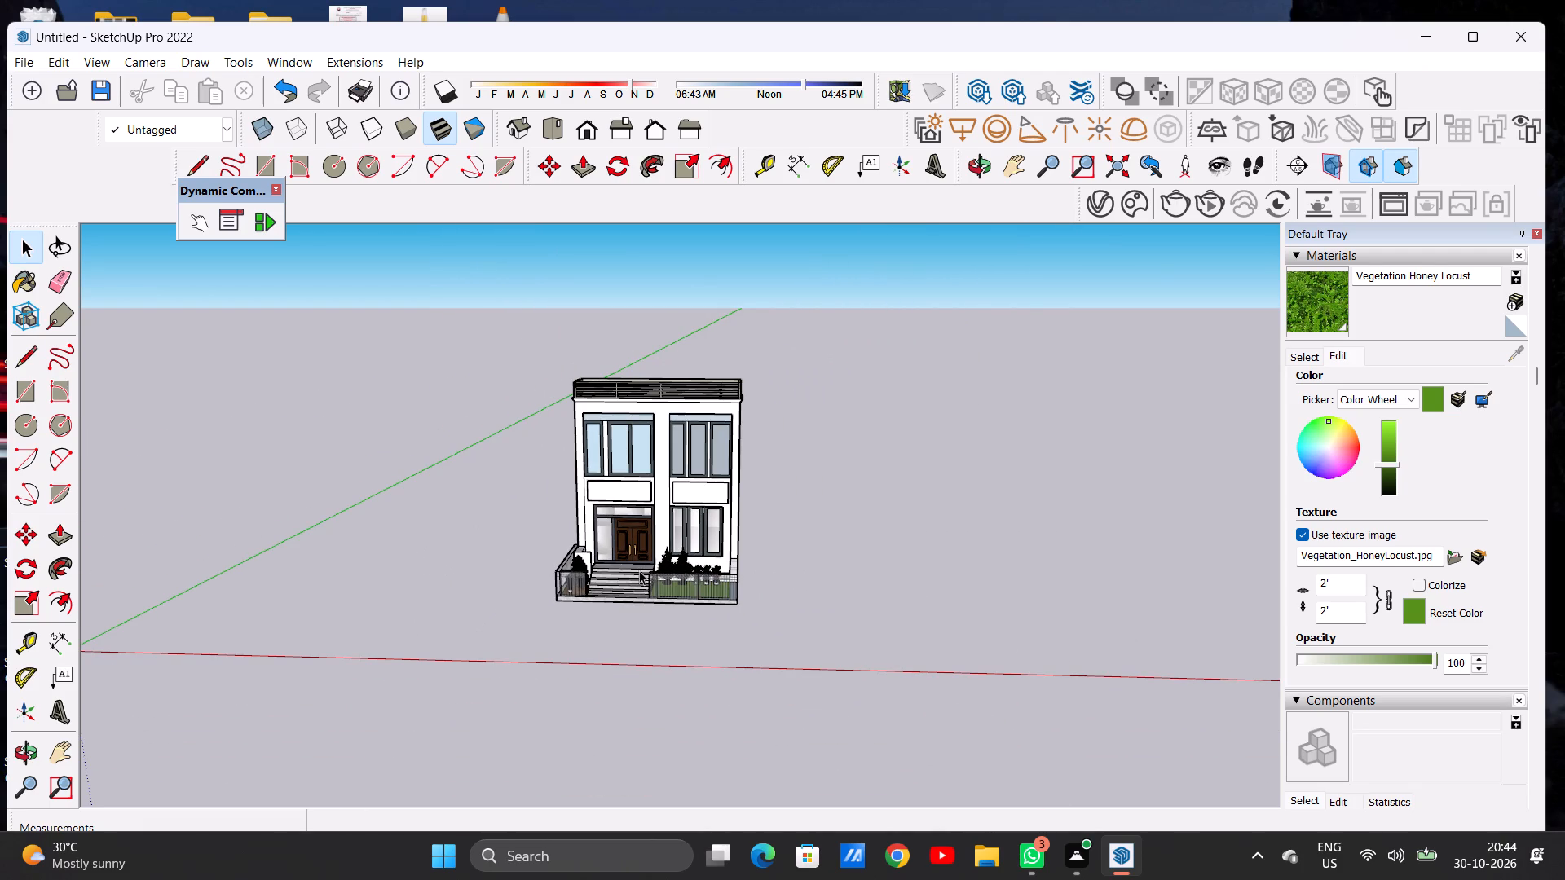
pyautogui.scroll(-6, 644, 539)
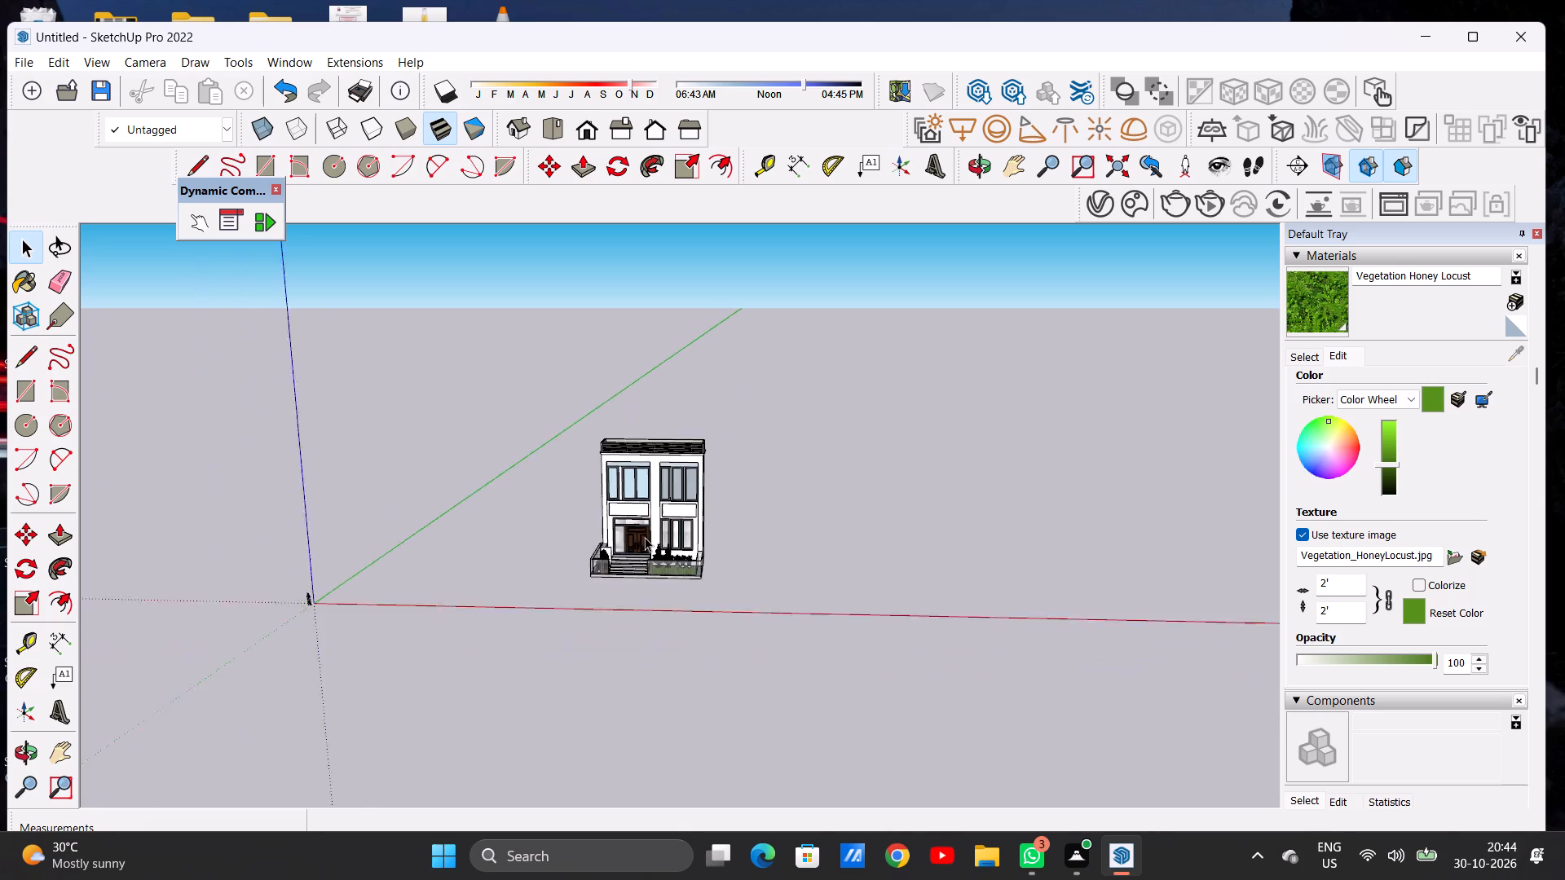
pyautogui.scroll(15, 643, 534)
pyautogui.scroll(-1, 648, 591)
pyautogui.scroll(6, 650, 593)
pyautogui.scroll(-1, 643, 595)
pyautogui.scroll(6, 643, 595)
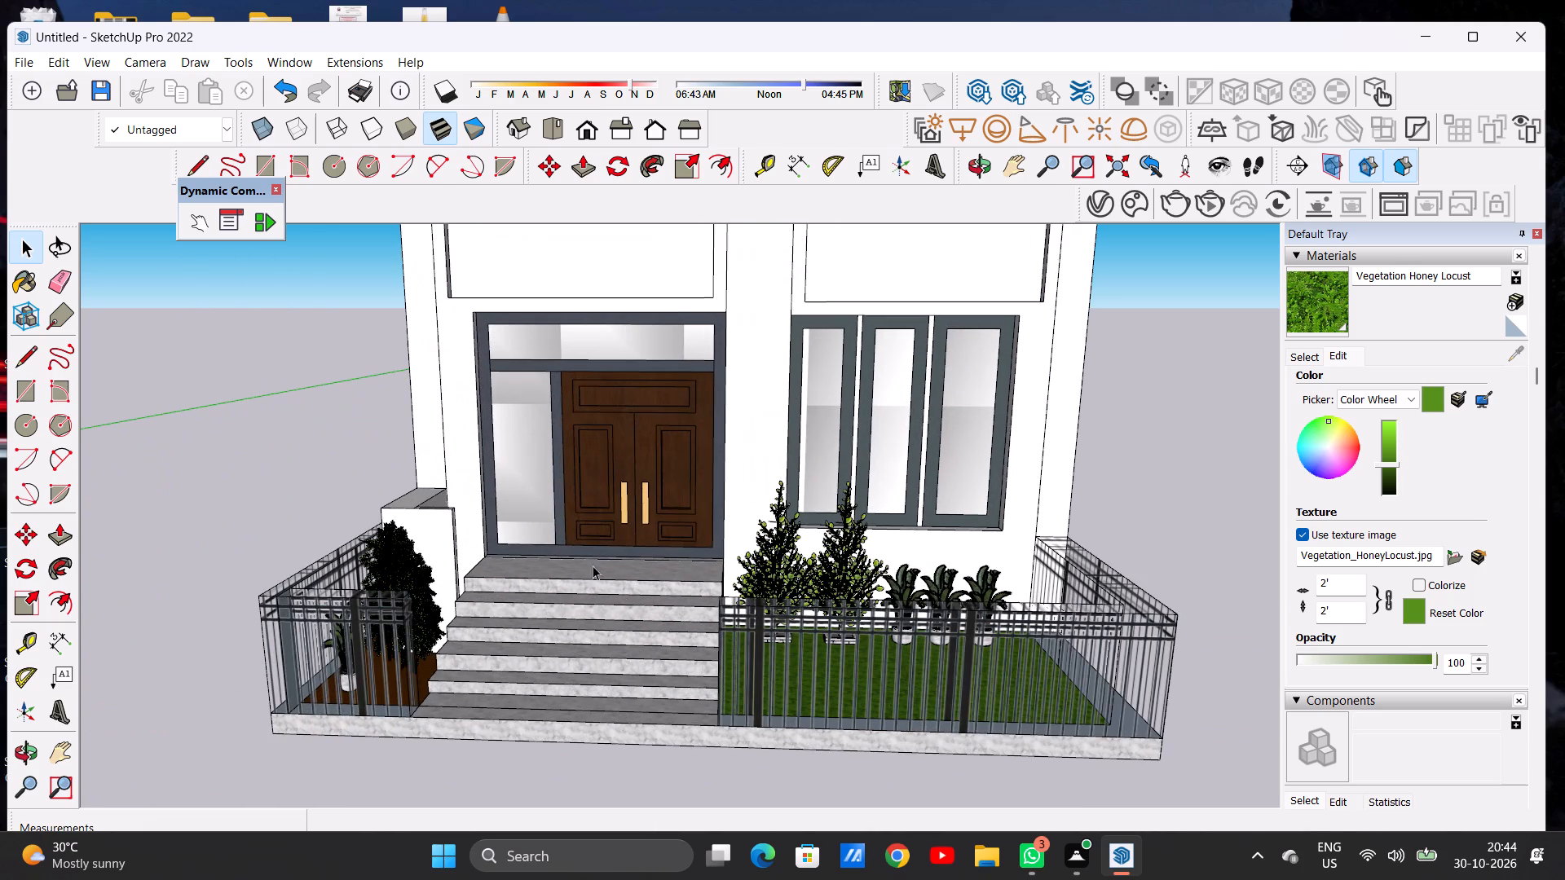
pyautogui.moveTo(619, 603); pyautogui.dragTo(667, 602, button='middle')
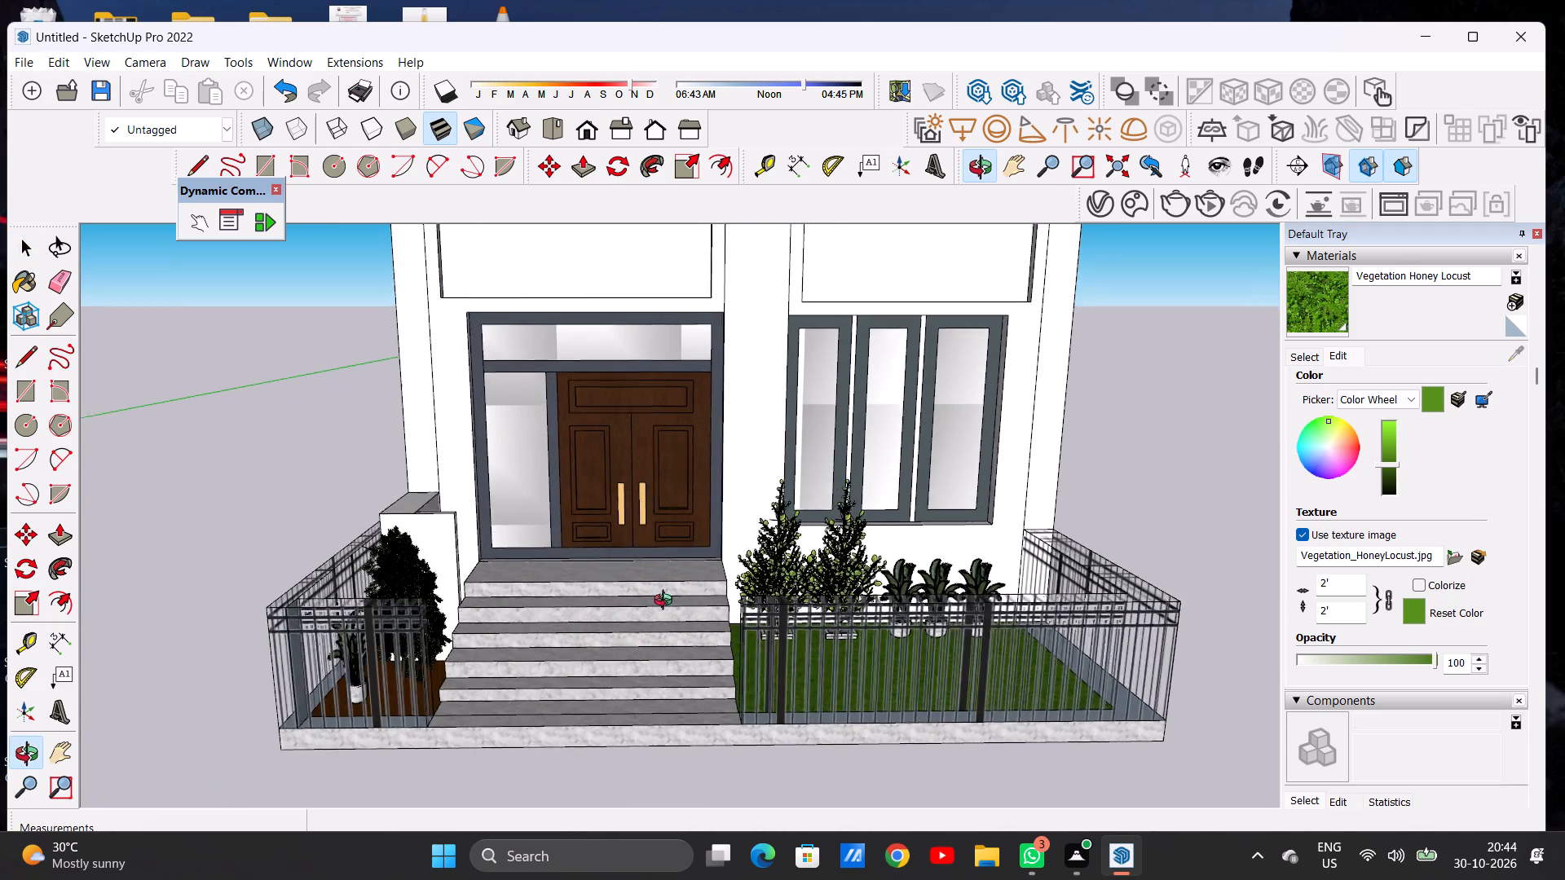
pyautogui.moveTo(667, 602); pyautogui.dragTo(803, 597, button='middle')
pyautogui.moveTo(560, 578); pyautogui.dragTo(533, 687, button='middle')
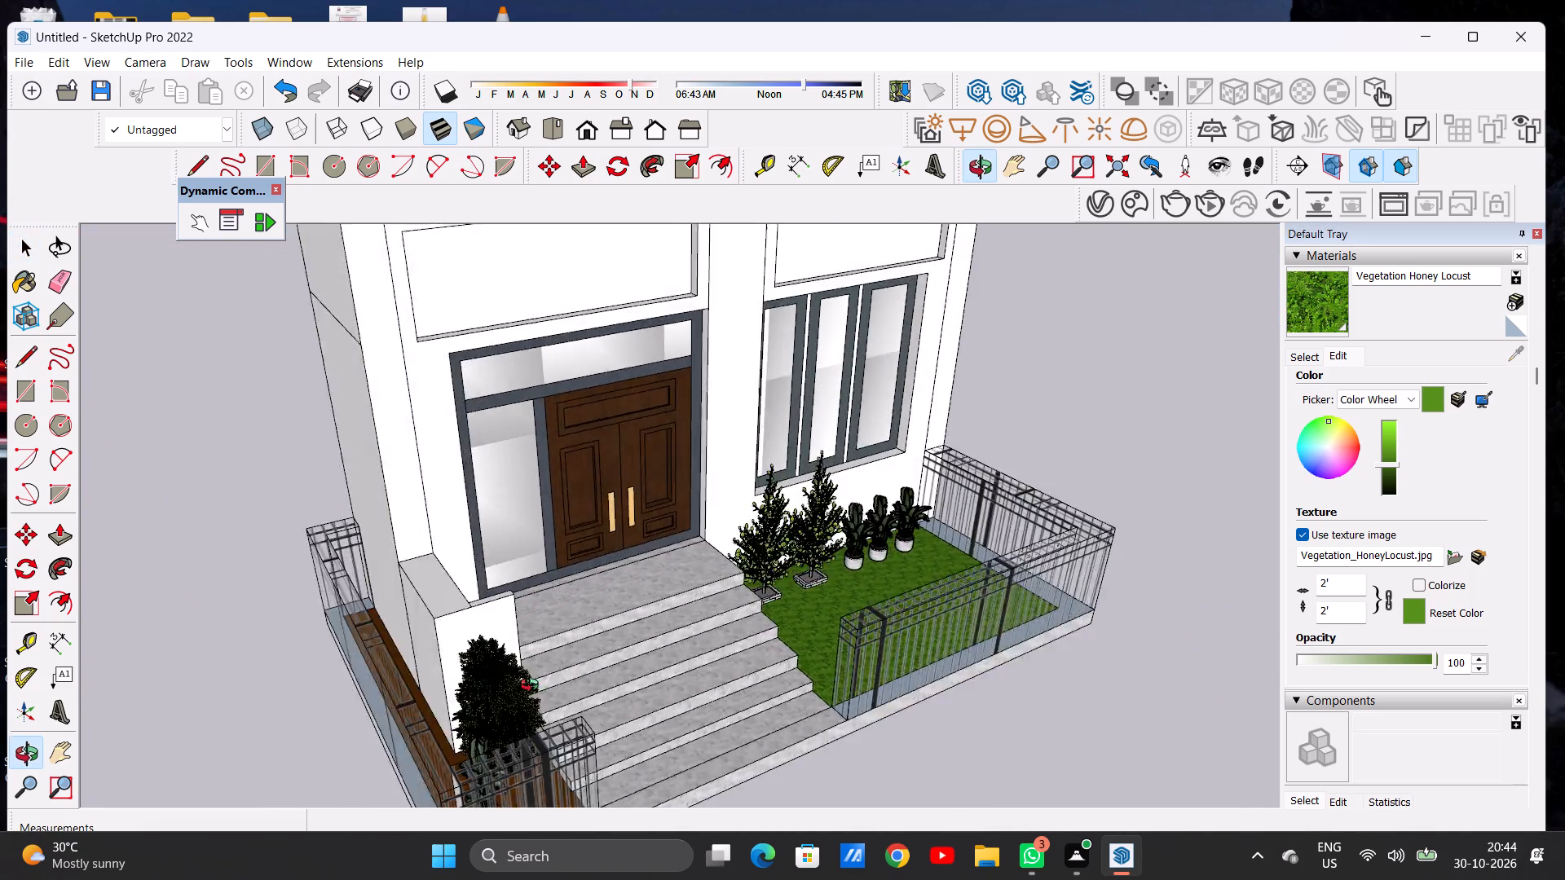
pyautogui.moveTo(533, 687); pyautogui.dragTo(355, 671, button='middle')
pyautogui.moveTo(749, 598); pyautogui.dragTo(415, 661, button='middle')
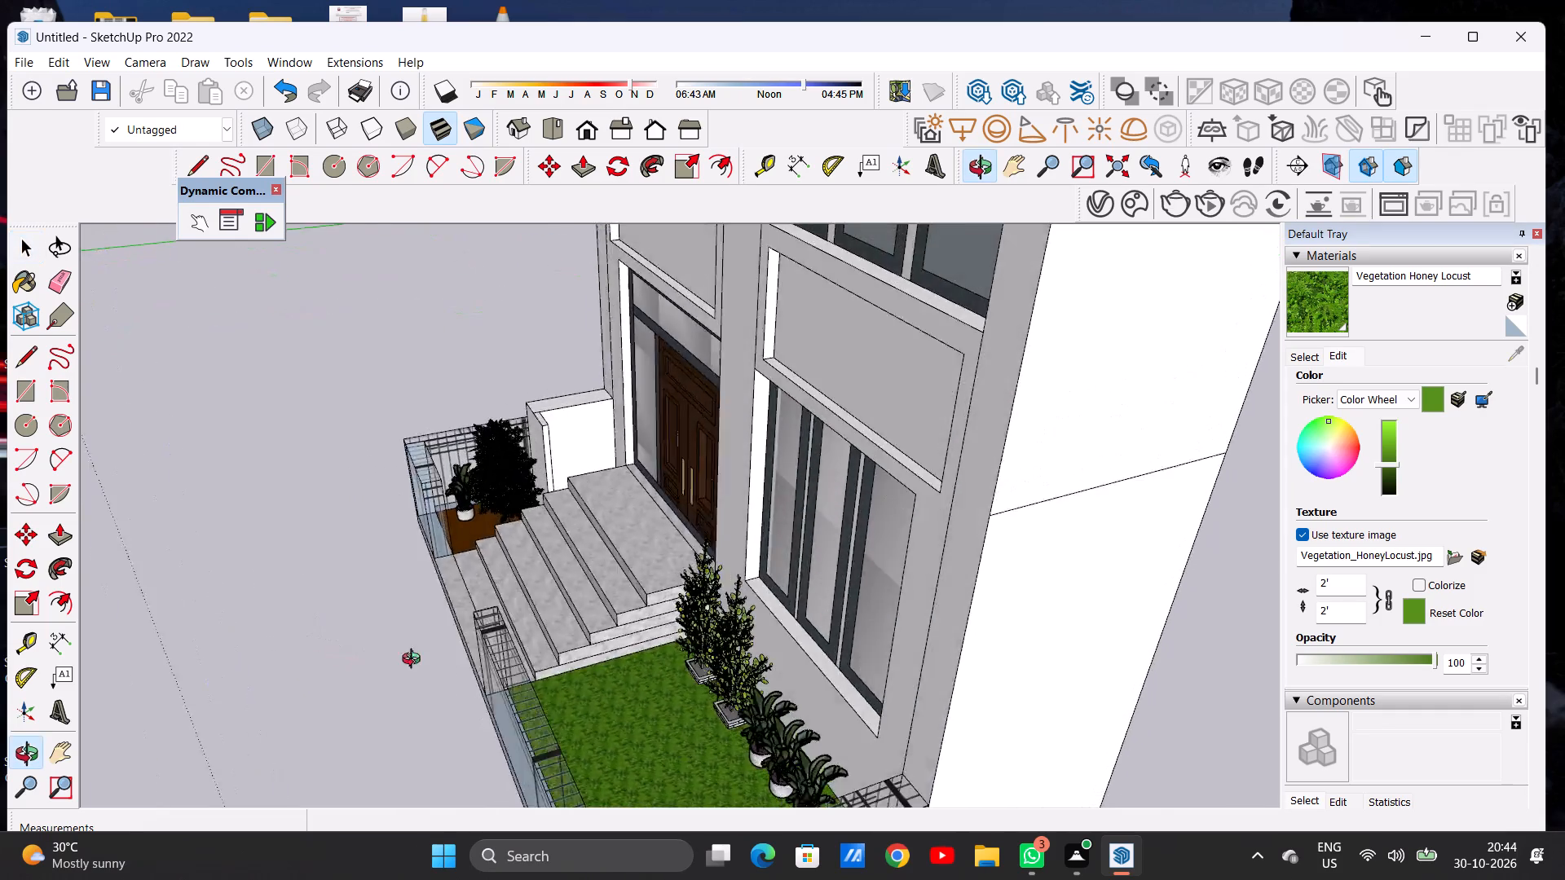
pyautogui.moveTo(415, 661); pyautogui.dragTo(712, 609, button='middle')
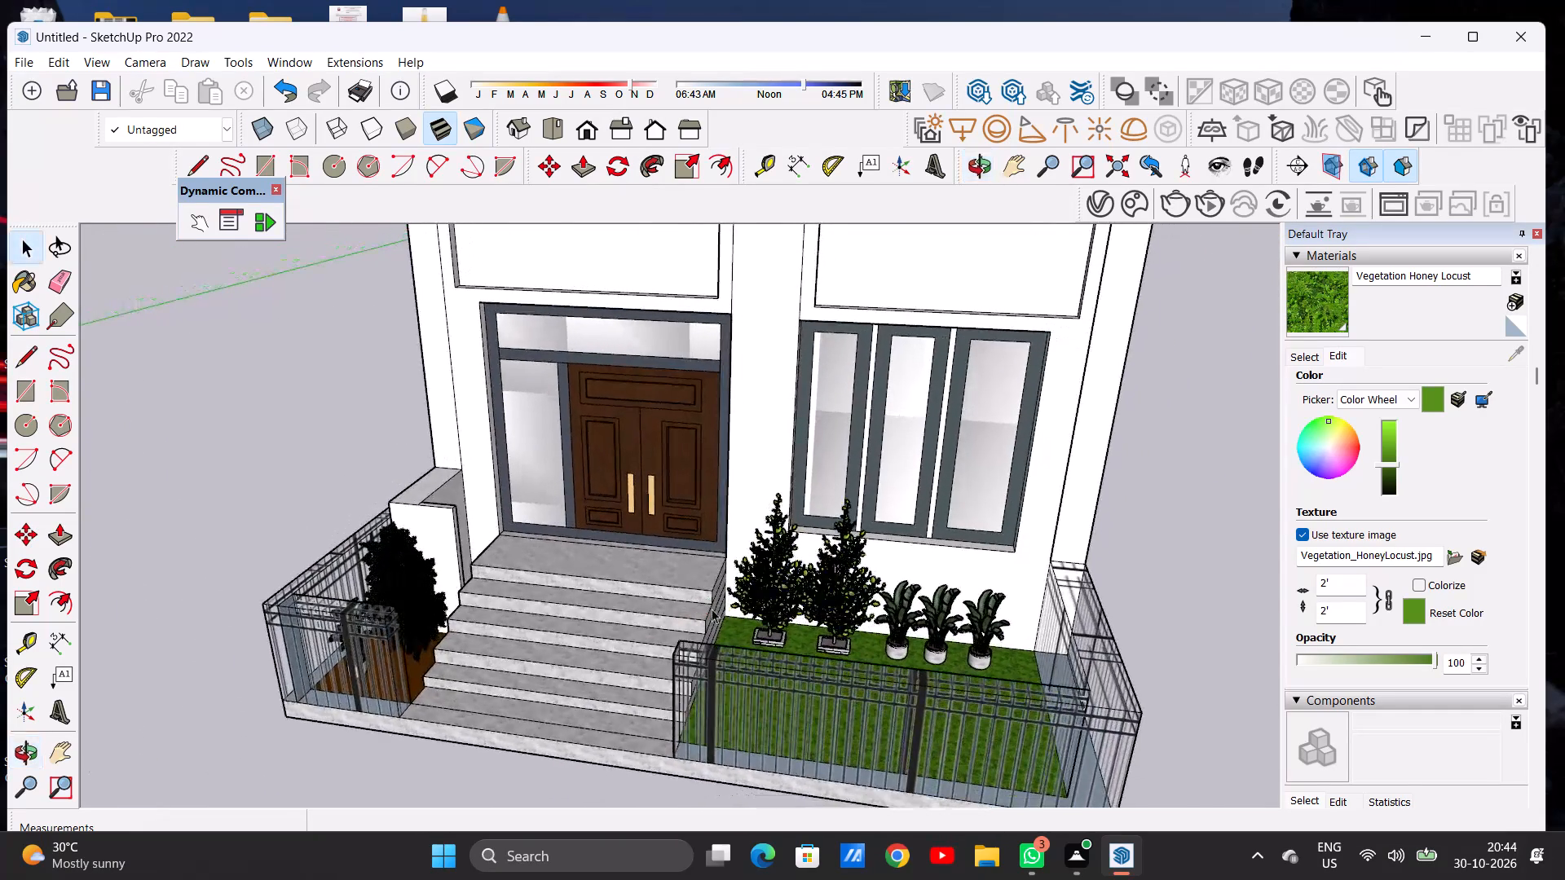
pyautogui.scroll(-16, 712, 609)
pyautogui.scroll(1, 674, 540)
pyautogui.scroll(-1, 674, 540)
pyautogui.scroll(3, 674, 540)
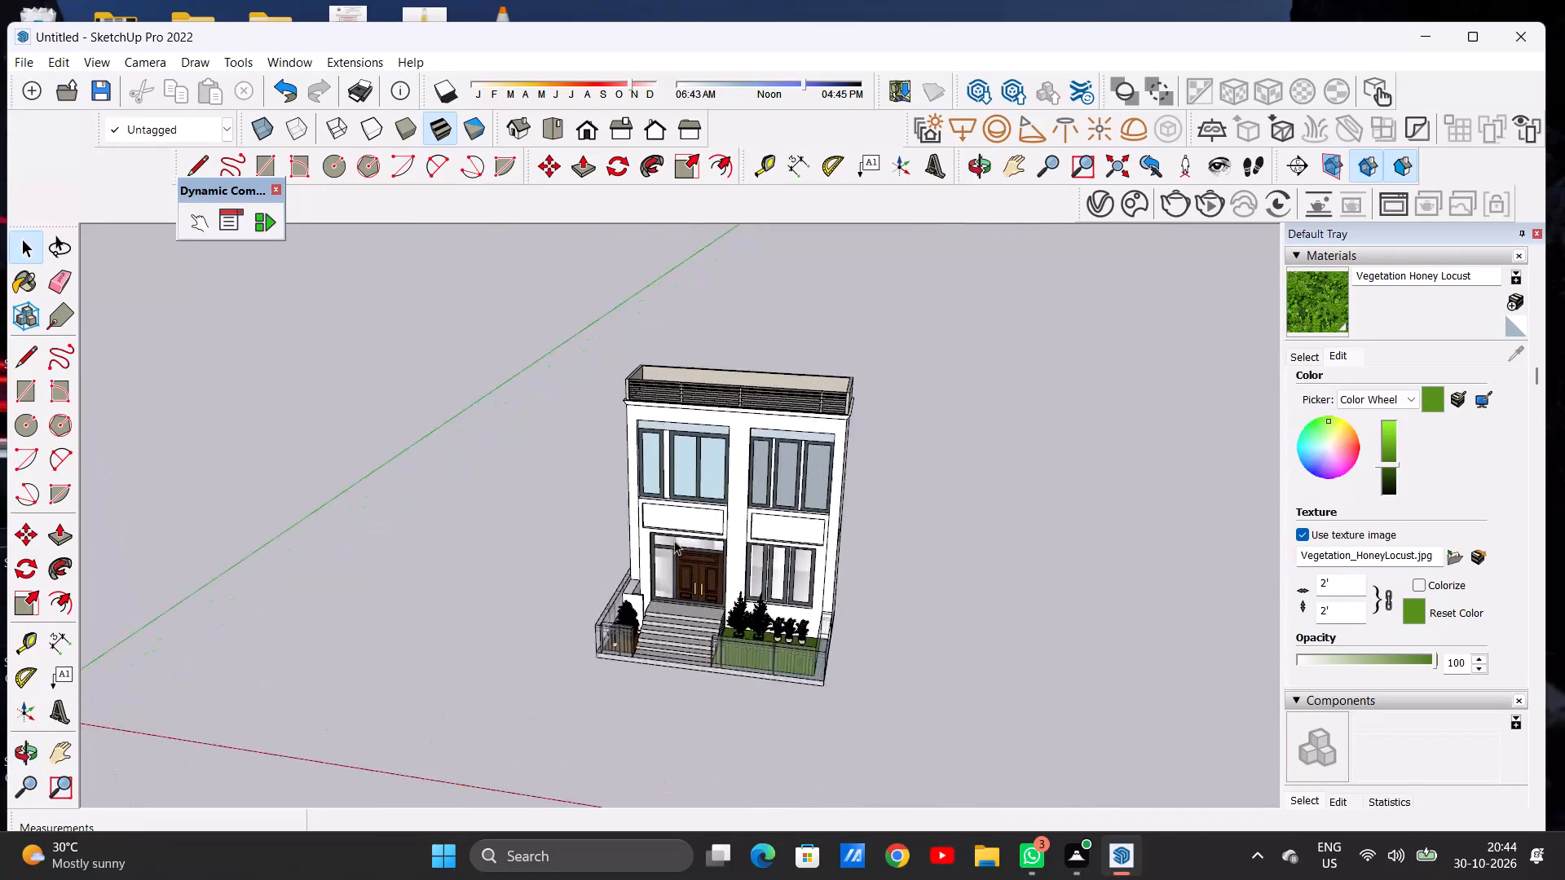
# Examine the house's front wall, upper-storey windows, recessed panels and roof railing from the front and at an angle.
pyautogui.scroll(7, 674, 540)
pyautogui.moveTo(668, 586); pyautogui.dragTo(713, 477, button='middle')
pyautogui.scroll(-9, 716, 524)
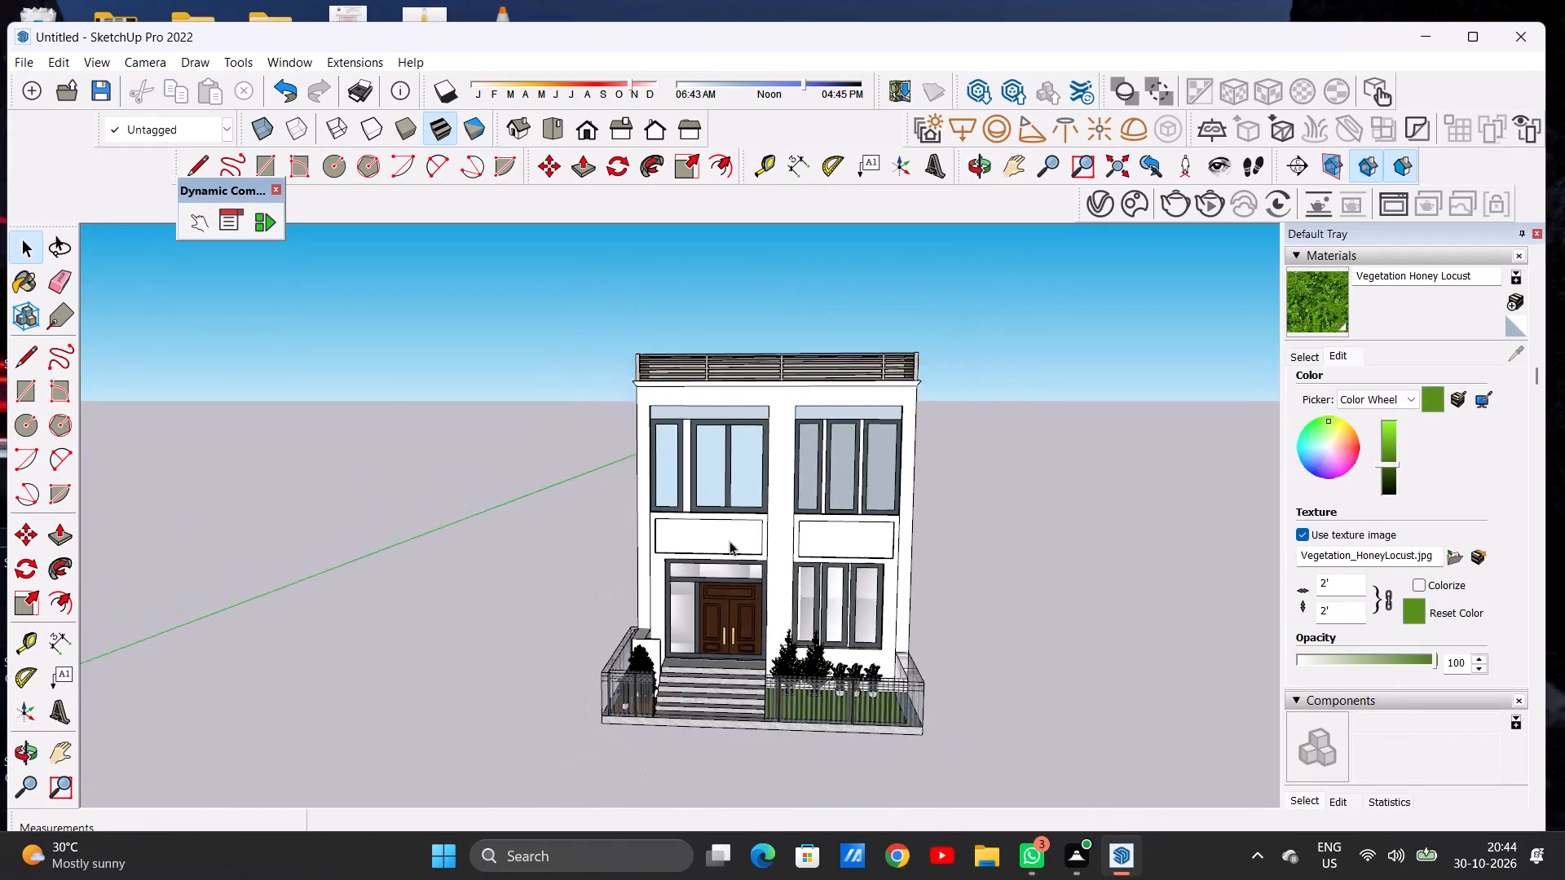
pyautogui.scroll(-1, 730, 541)
pyautogui.scroll(8, 867, 545)
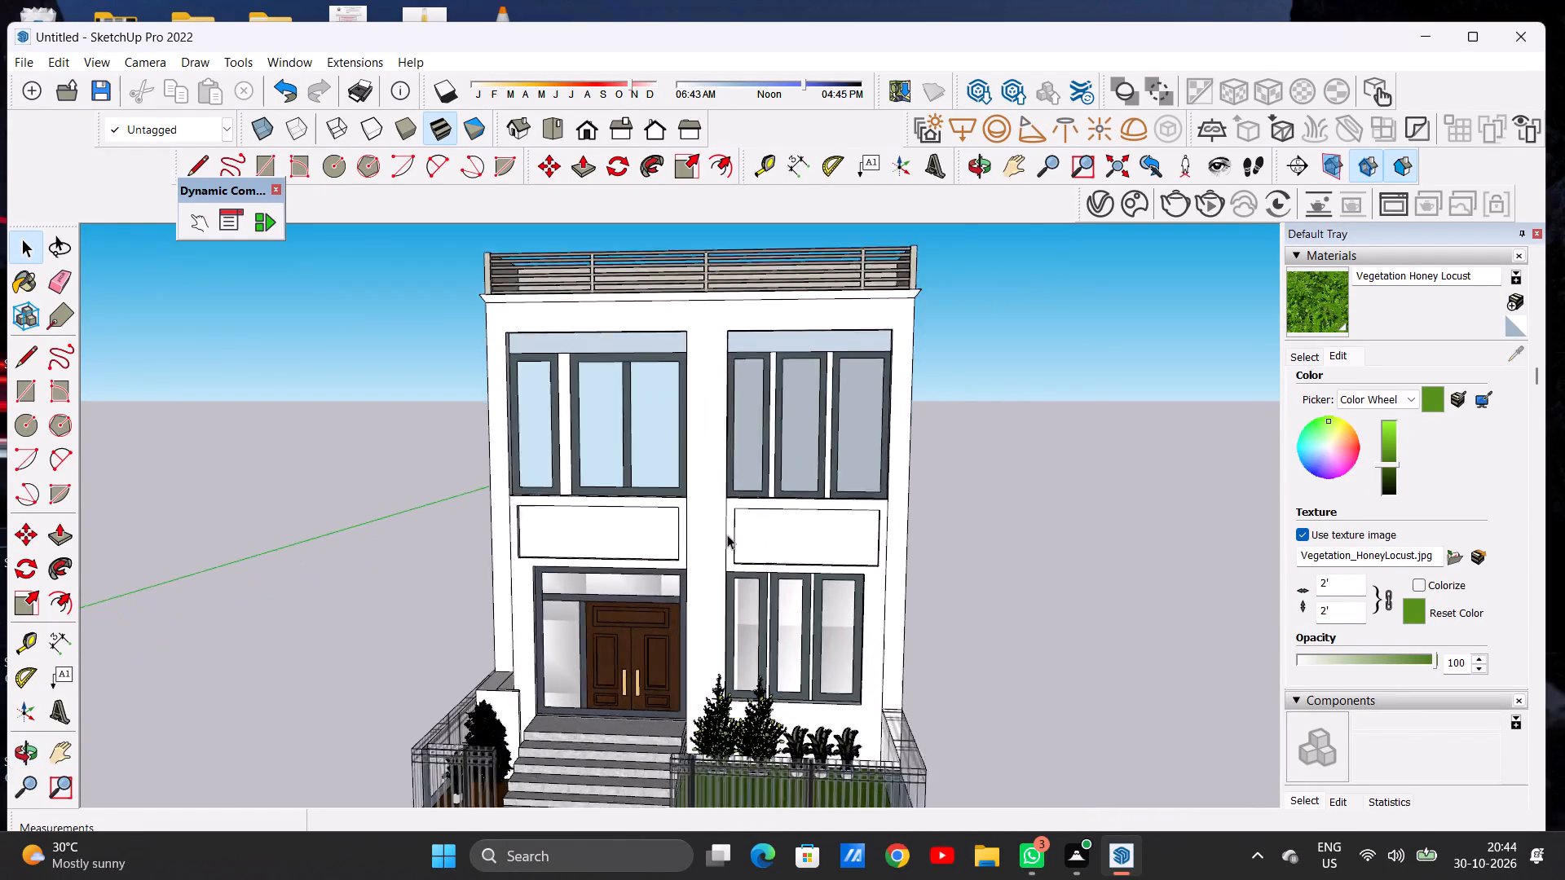
pyautogui.scroll(5, 727, 535)
pyautogui.moveTo(650, 555); pyautogui.dragTo(1029, 537, button='middle')
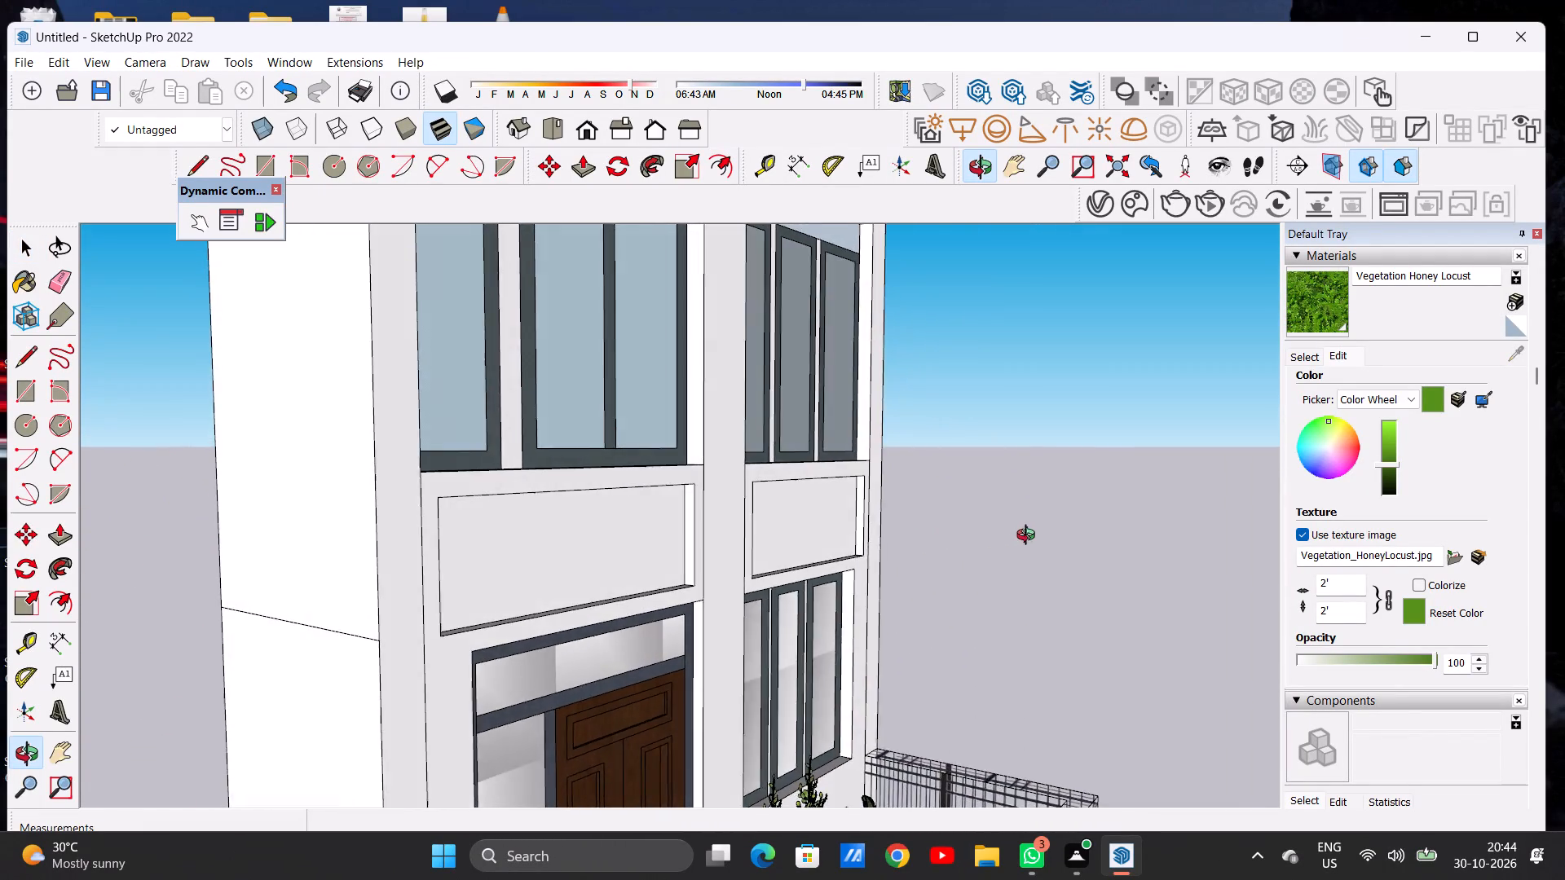
pyautogui.moveTo(1029, 537); pyautogui.dragTo(690, 568, button='middle')
pyautogui.scroll(-12, 694, 573)
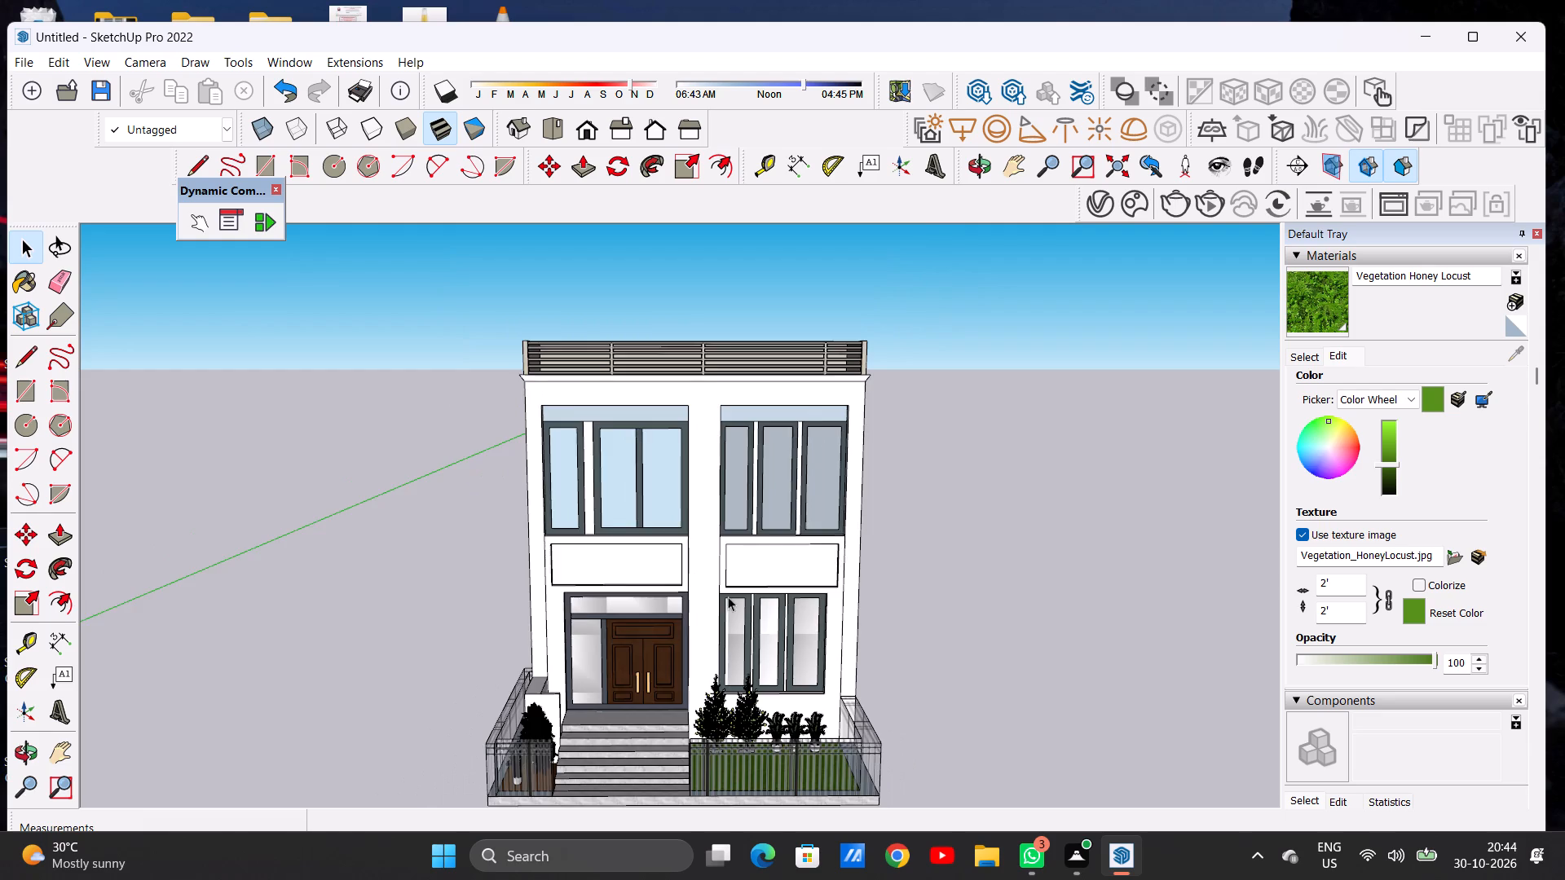
pyautogui.scroll(-3, 728, 596)
pyautogui.scroll(10, 697, 484)
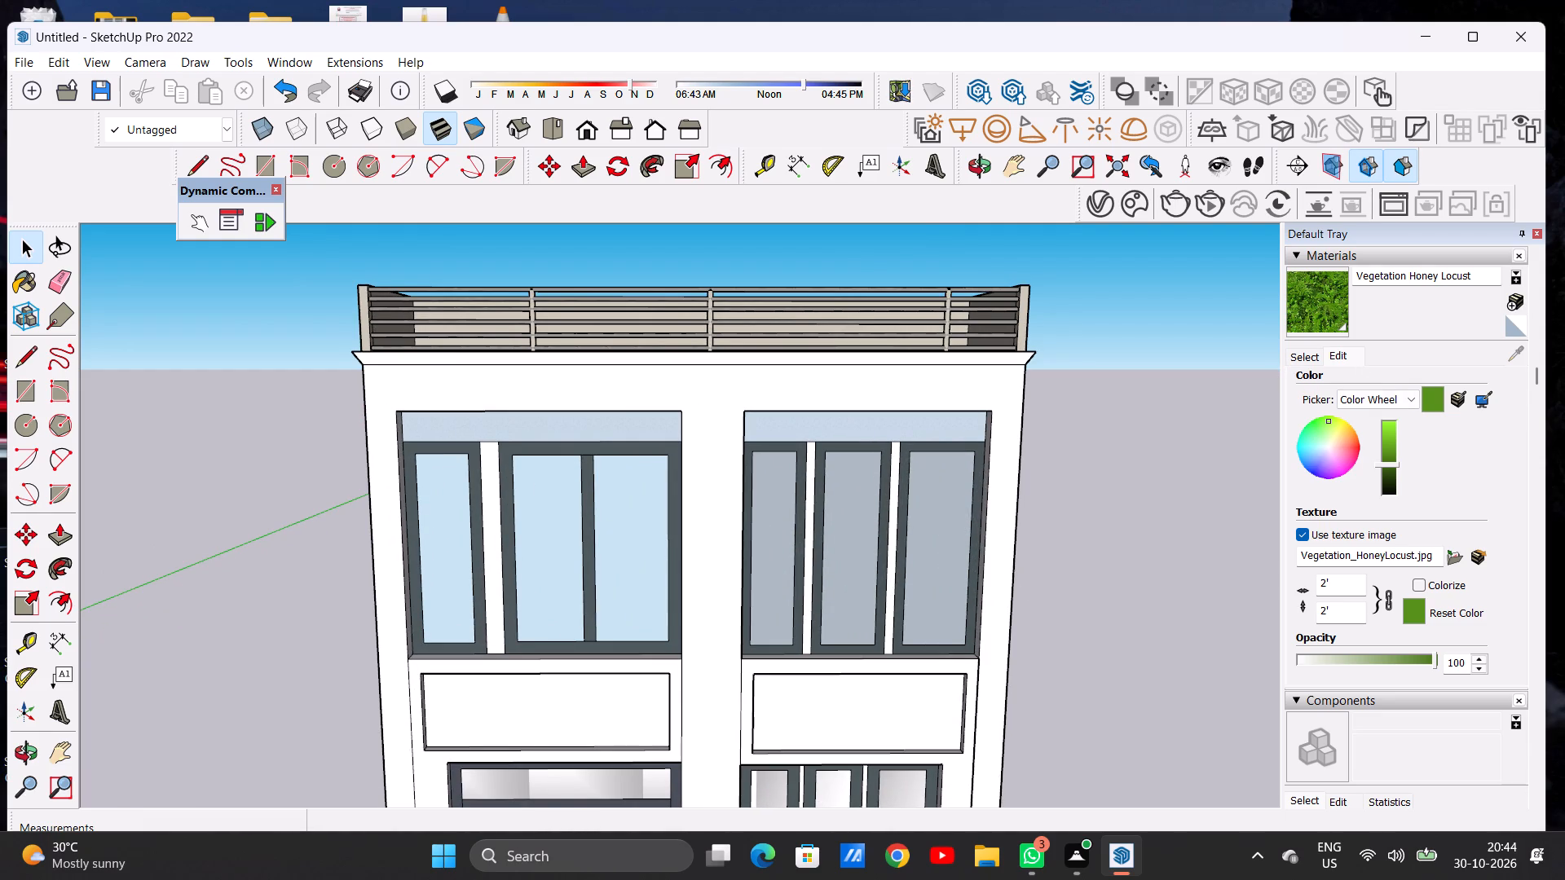
# Paint the white front wall of the house with Tile Limestone Large from the tile materials.
pyautogui.click(1311, 352)
pyautogui.click(1389, 381)
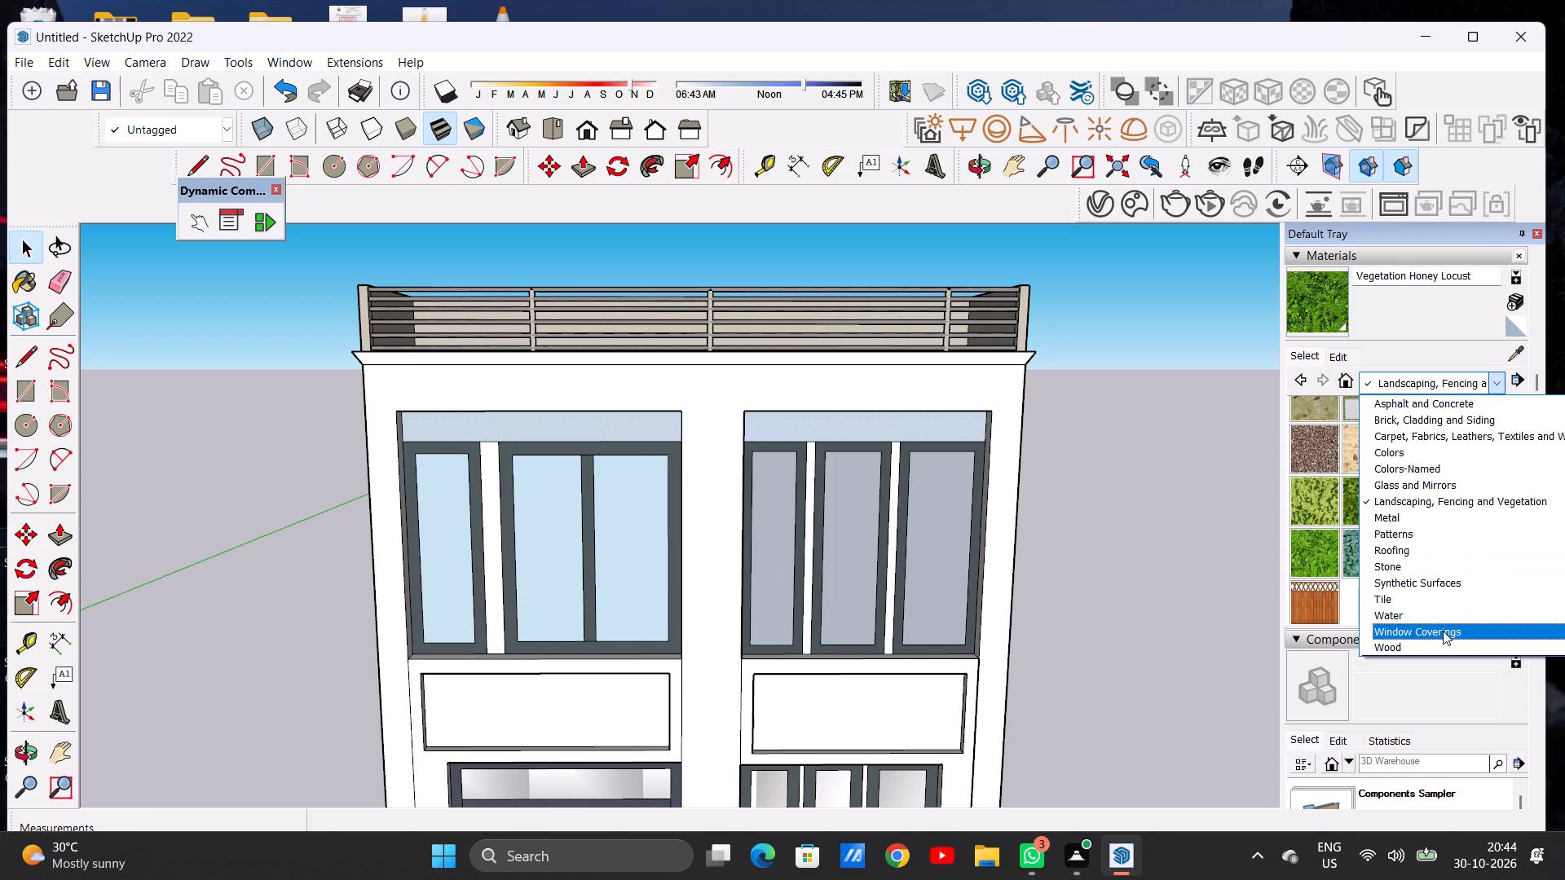
pyautogui.click(1426, 596)
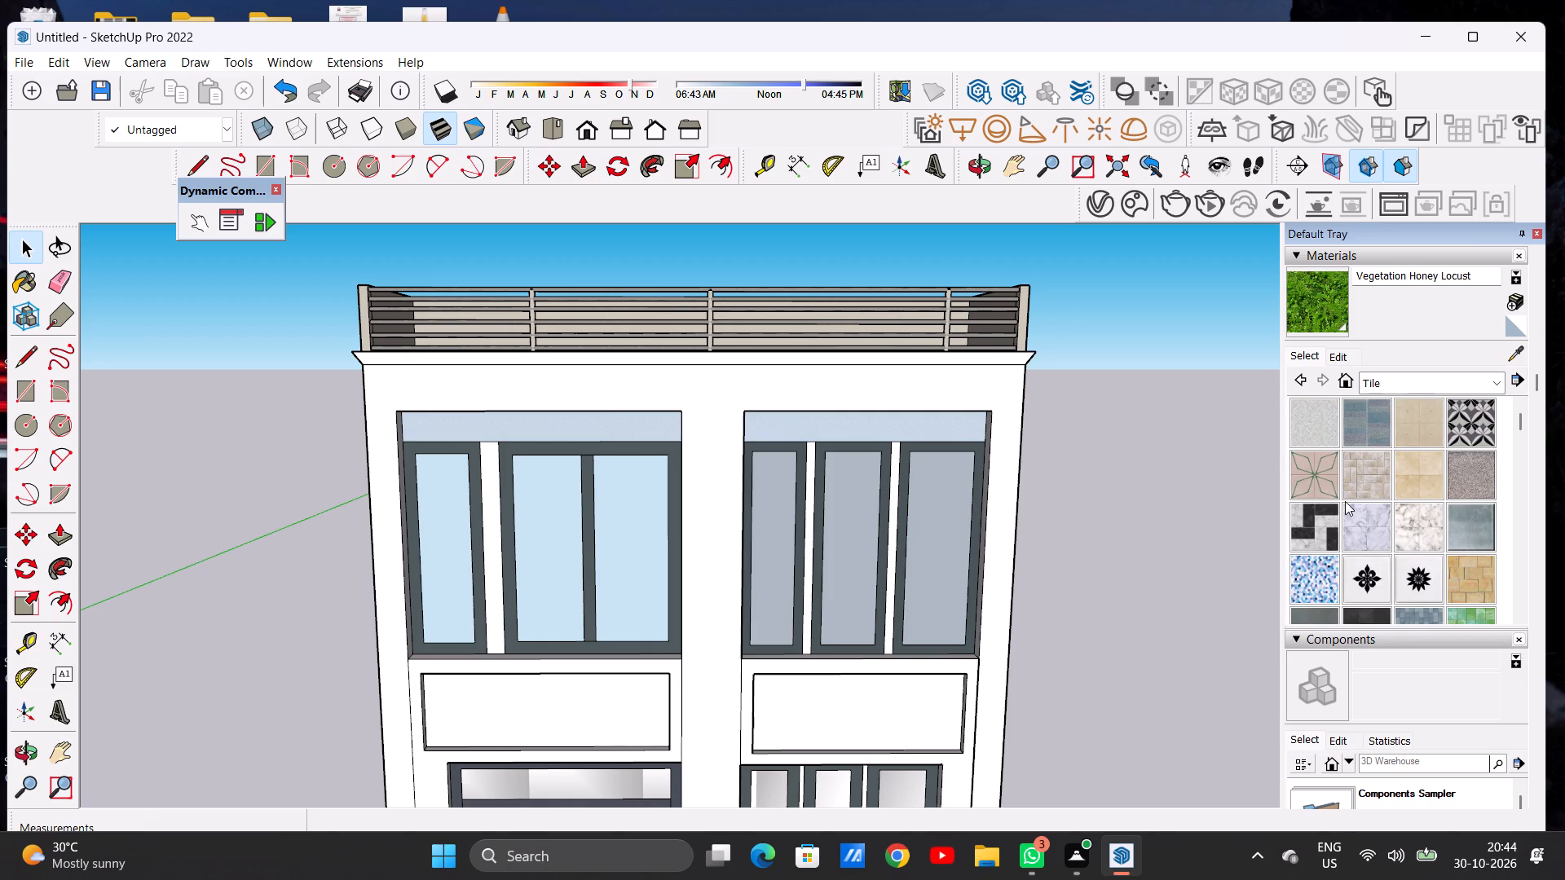
pyautogui.scroll(-2, 1345, 501)
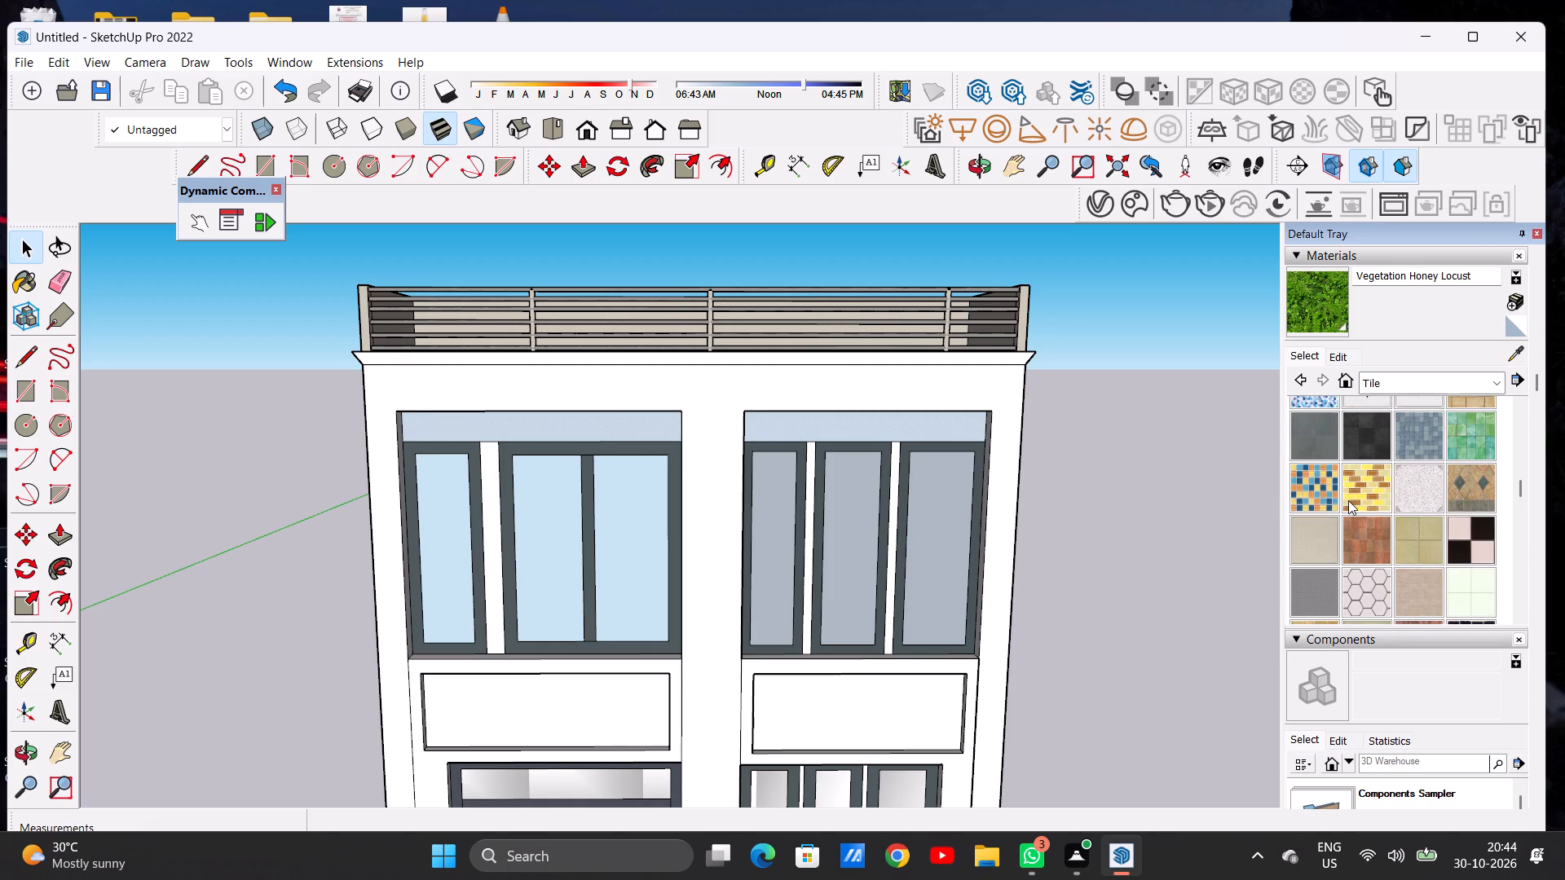
pyautogui.click(1483, 592)
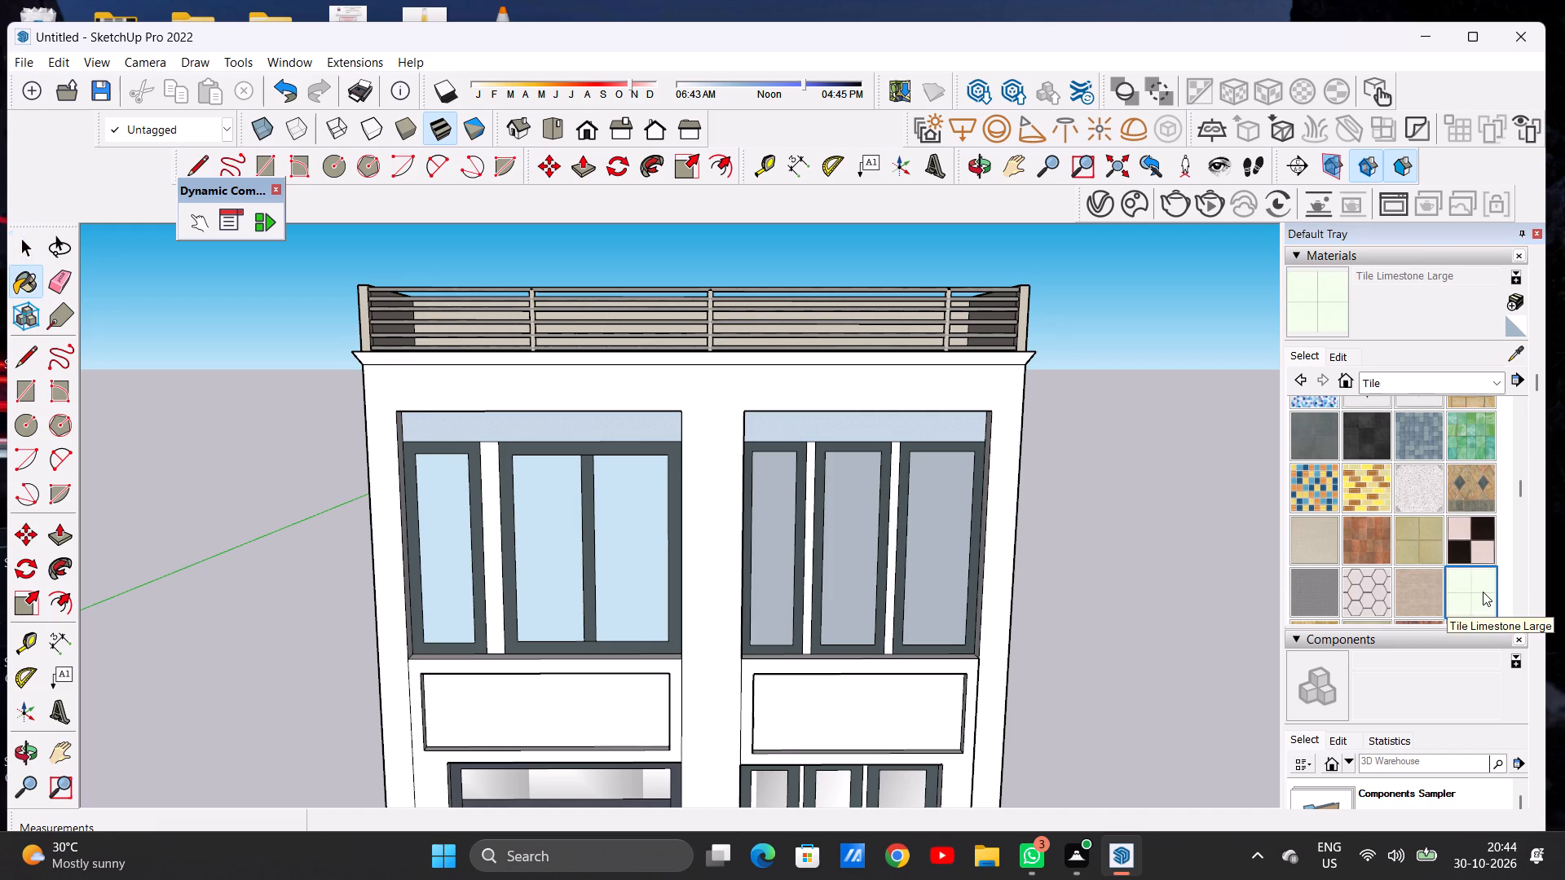
pyautogui.scroll(4, 695, 407)
pyautogui.click(719, 389)
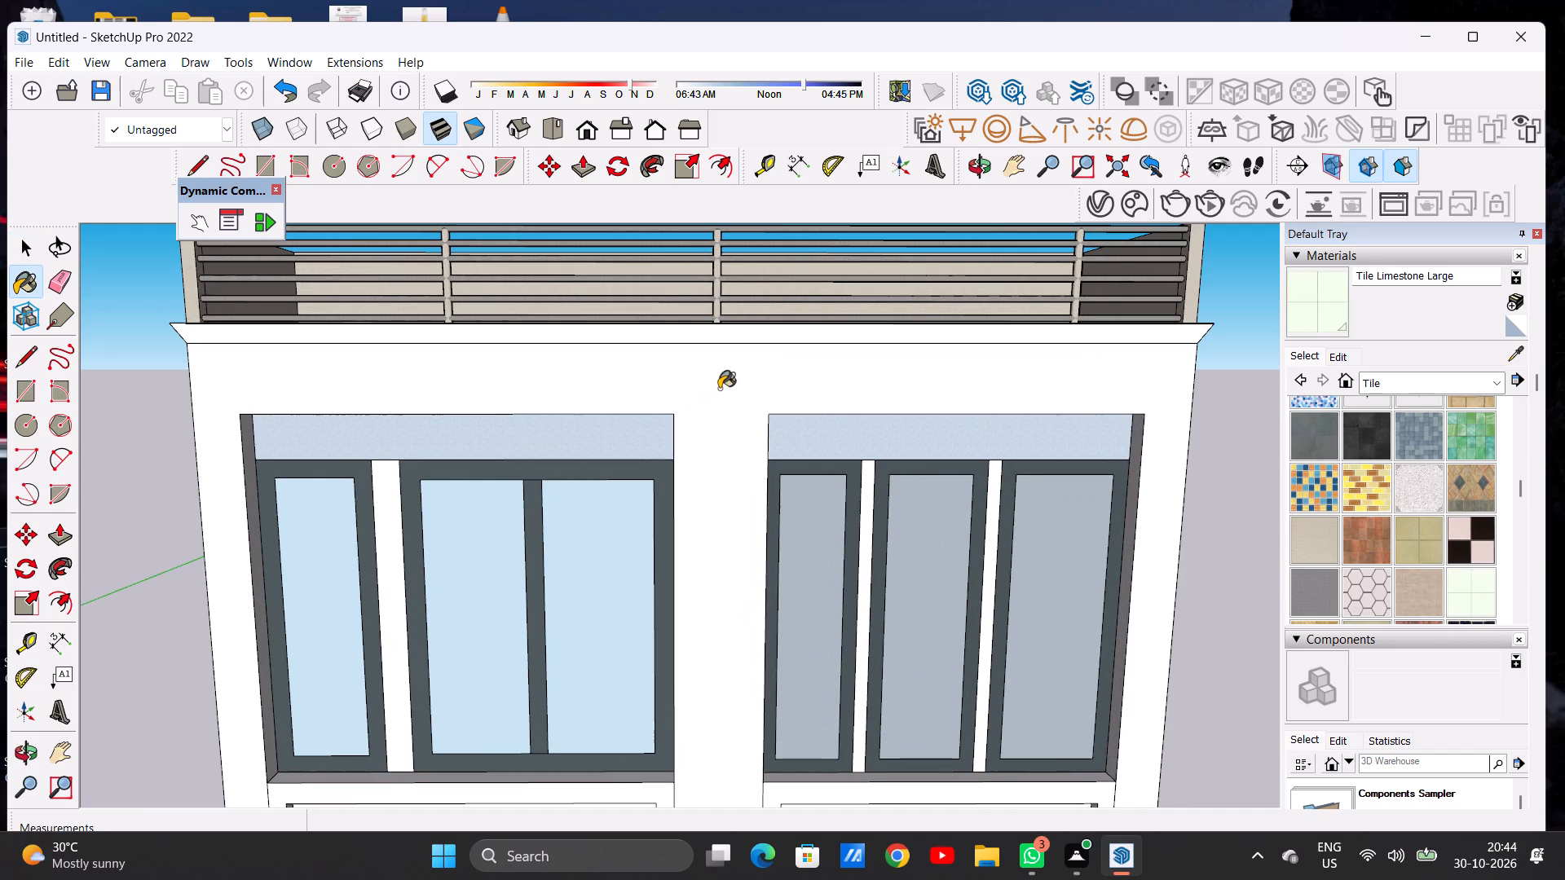
pyautogui.scroll(-12, 792, 456)
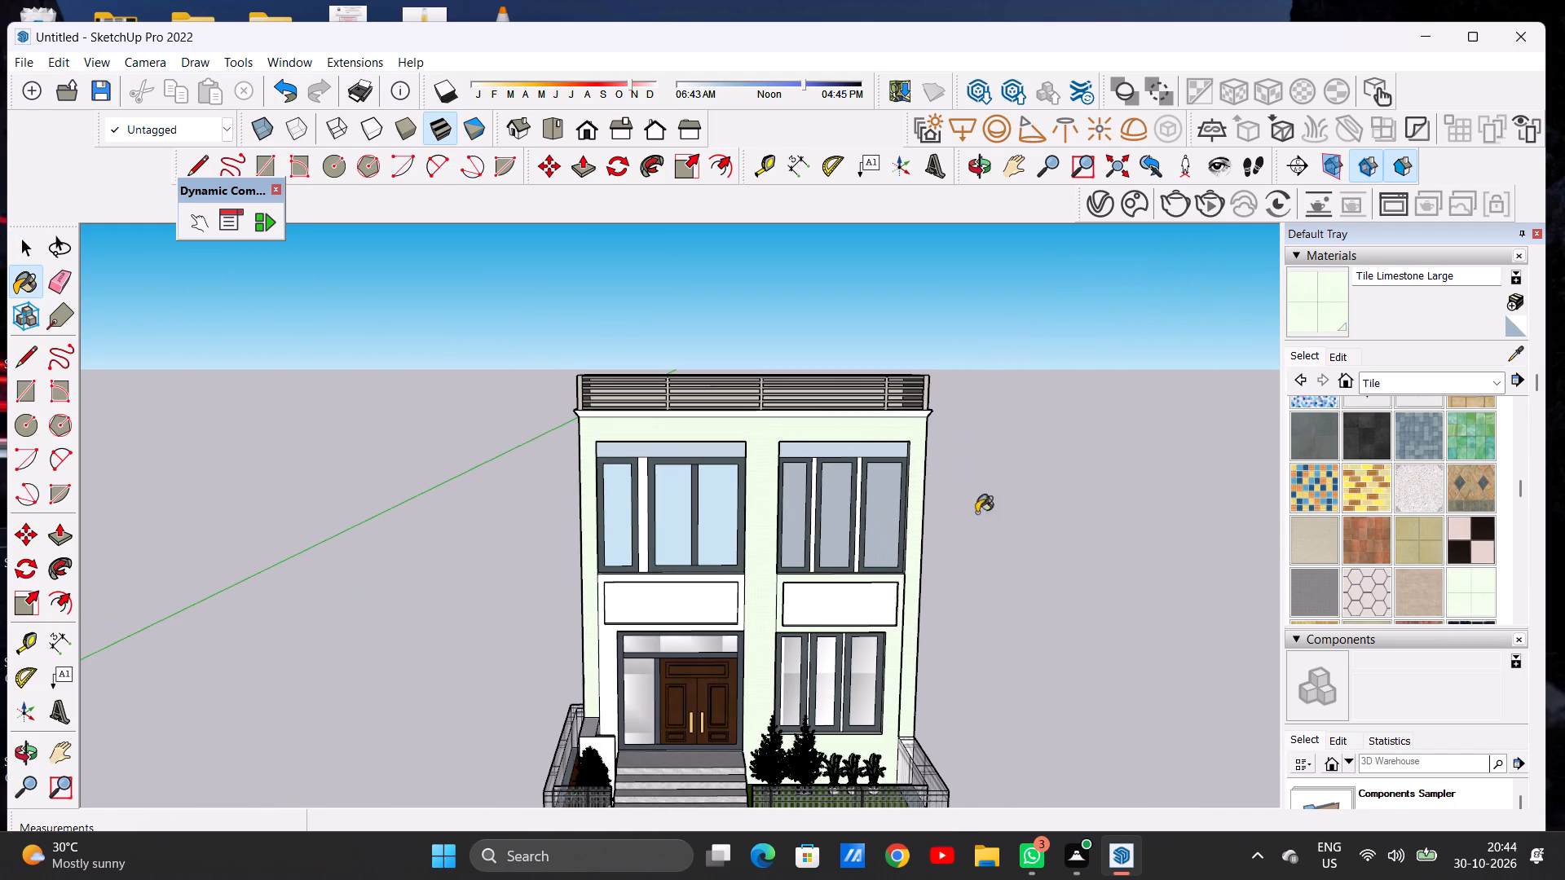
# Edit the Tile Limestone Large material on the house walls to an opacity of 45, keeping its texture image.
pyautogui.click(1334, 354)
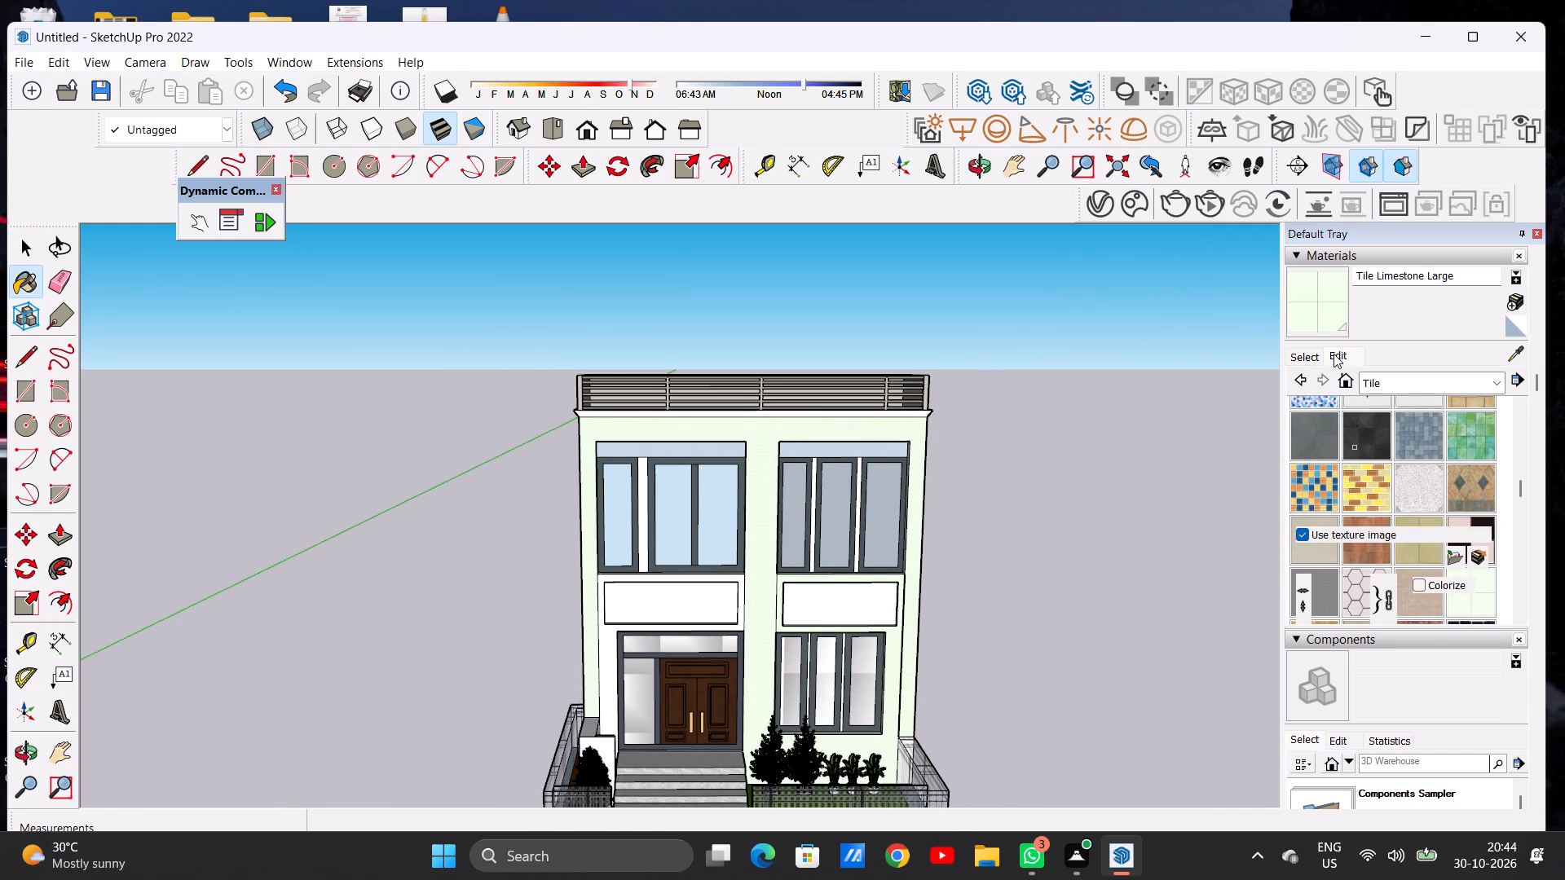
pyautogui.click(1386, 422)
pyautogui.click(1386, 422)
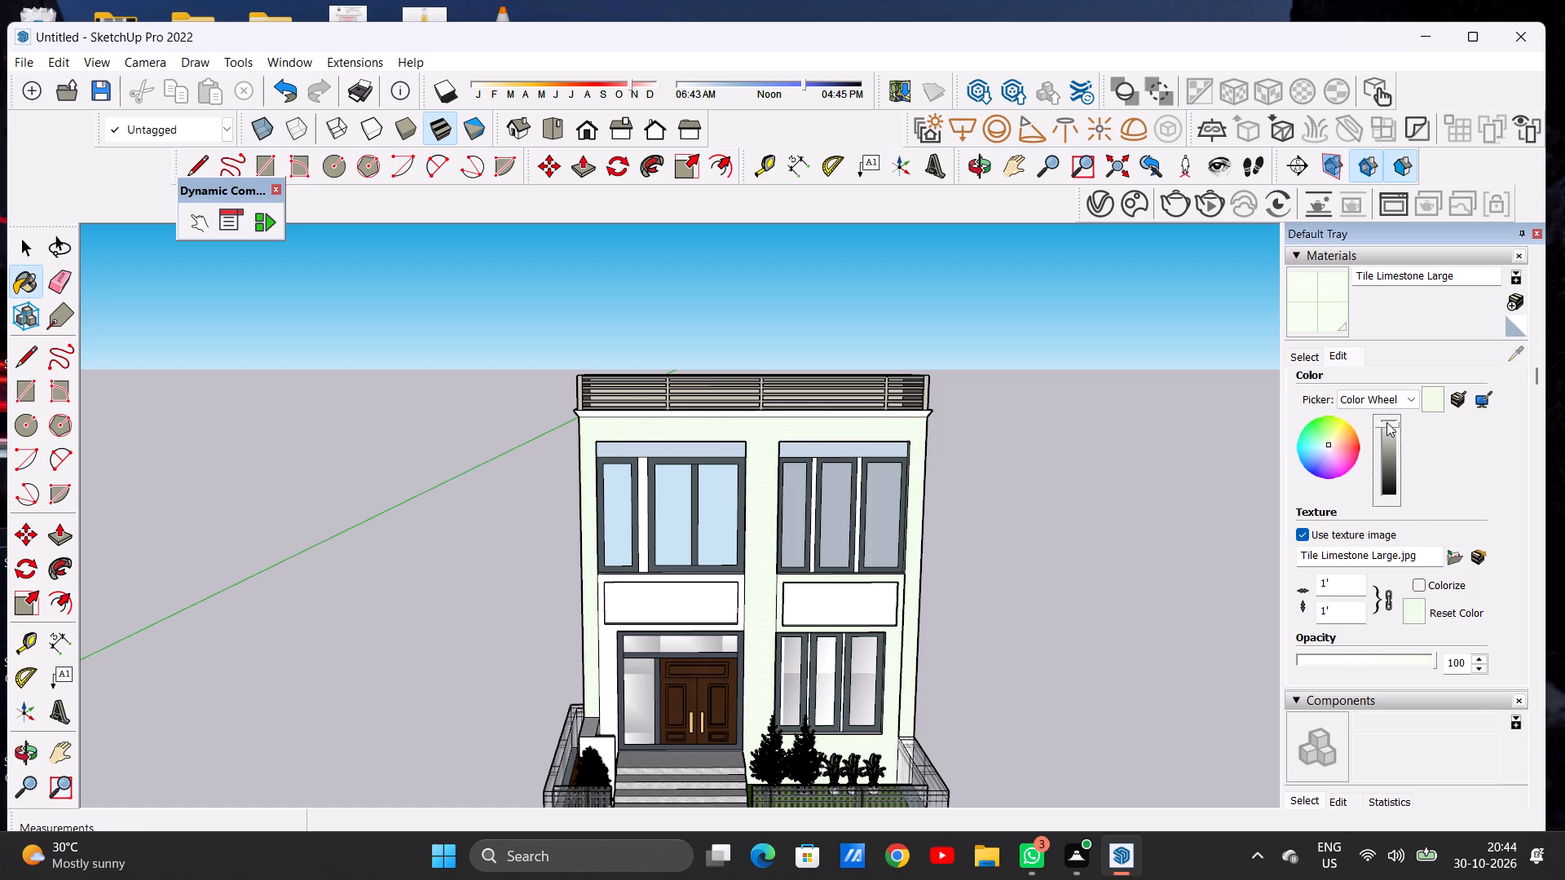
pyautogui.click(1386, 422)
pyautogui.click(1386, 422)
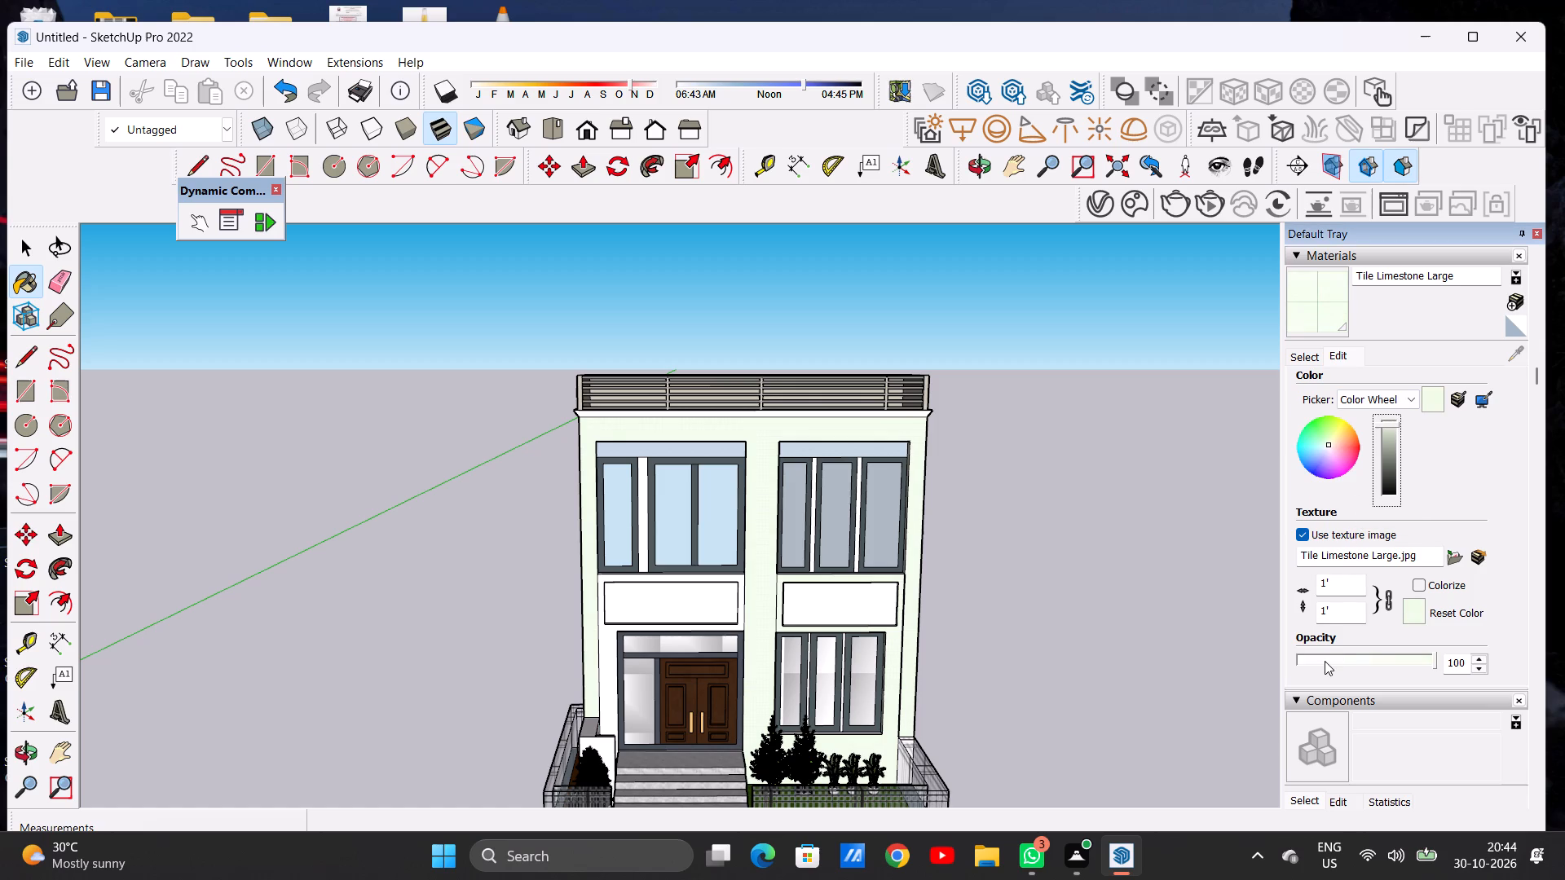
pyautogui.click(1325, 662)
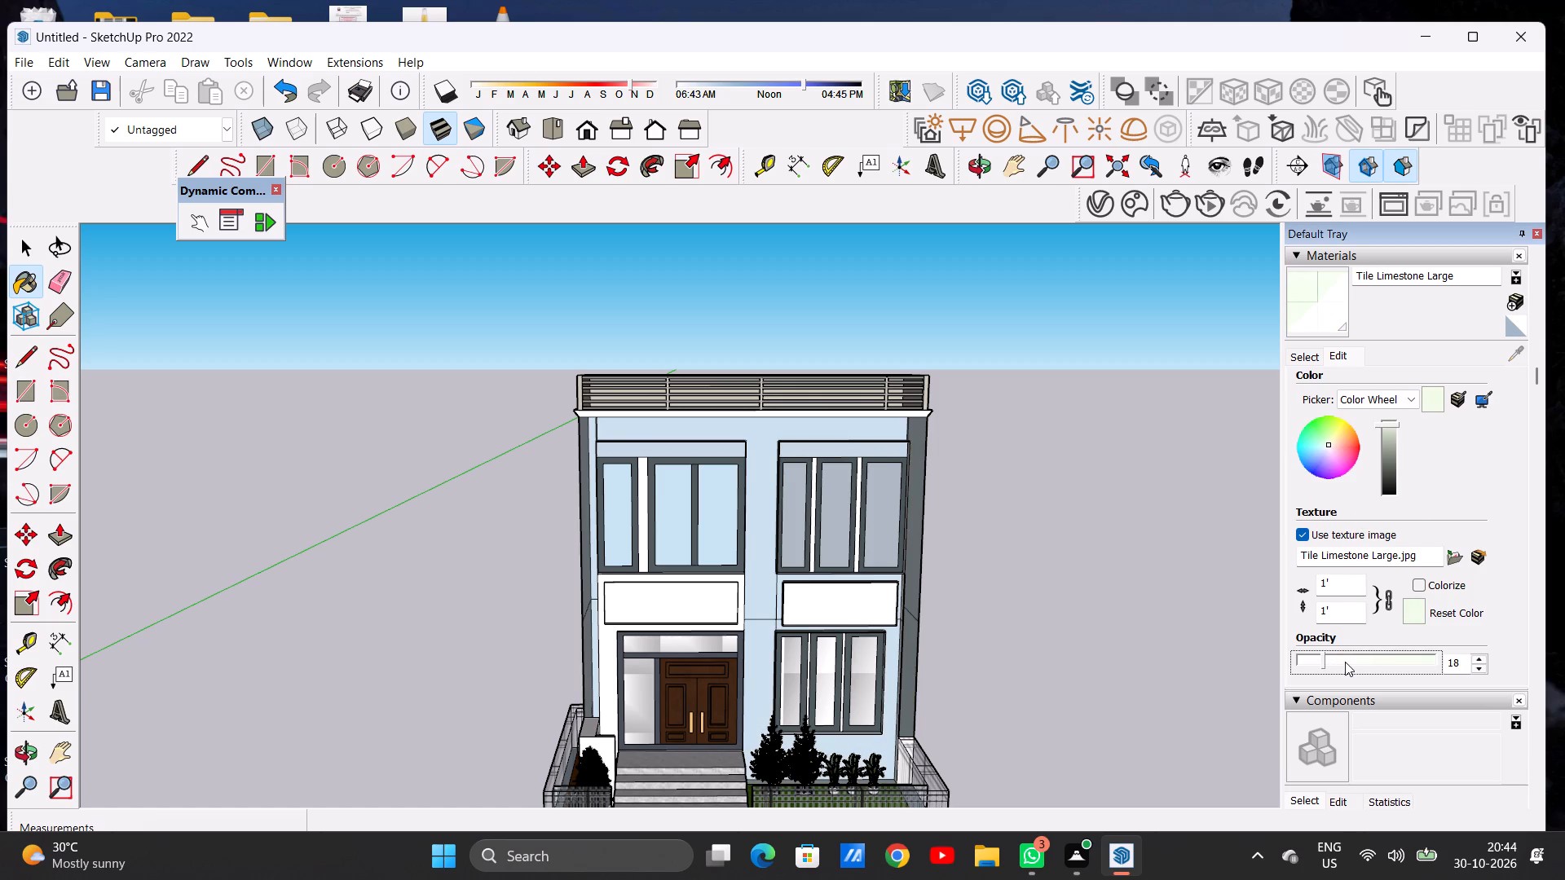
pyautogui.click(1360, 662)
pyautogui.click(1360, 662)
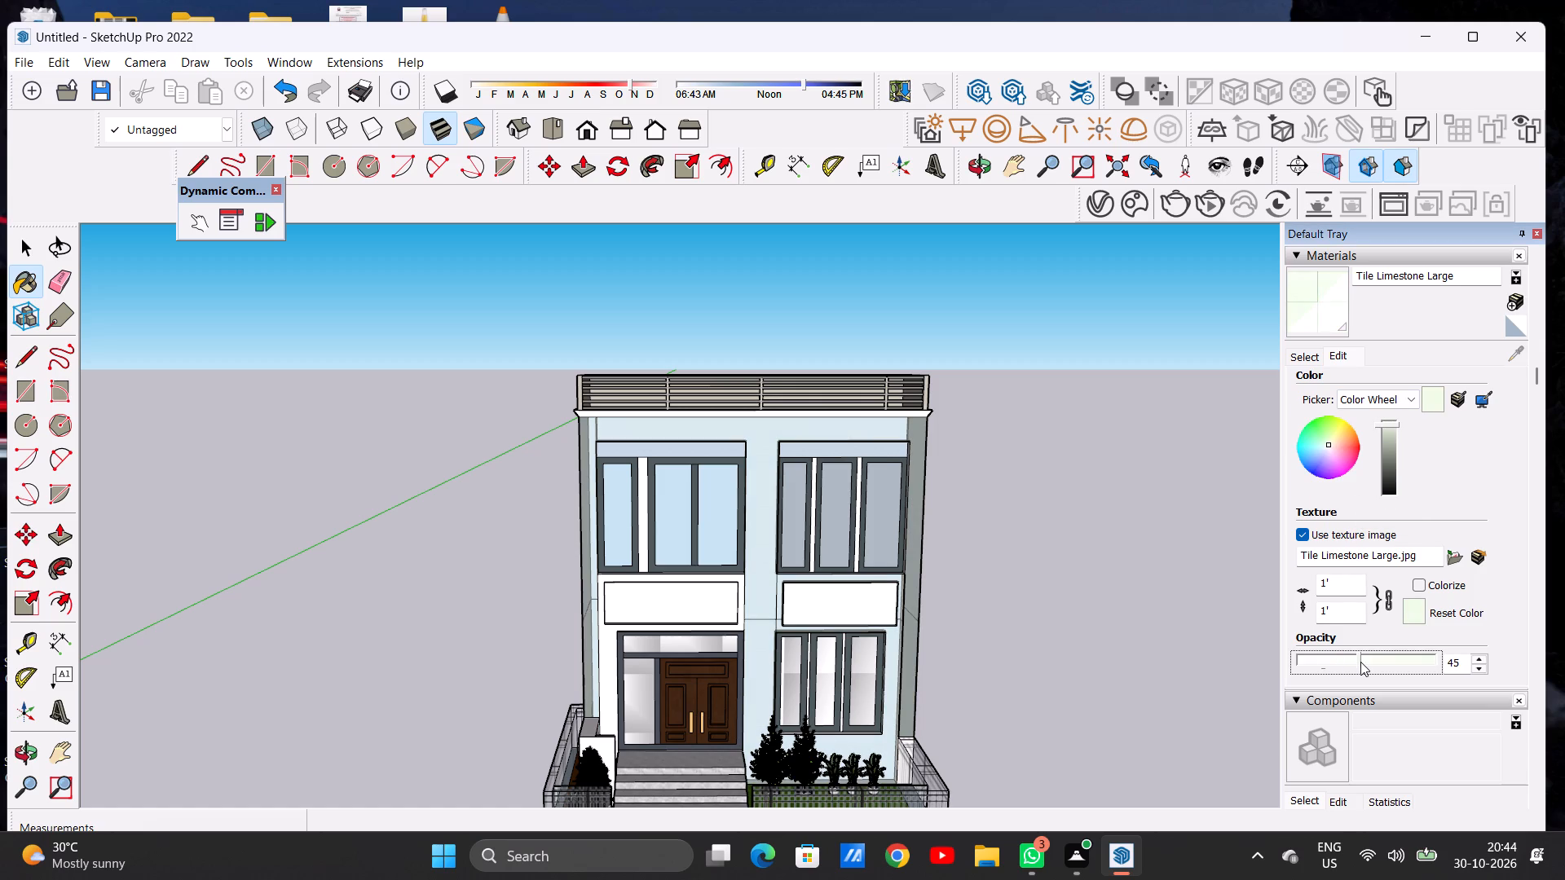
pyautogui.press('space')
pyautogui.press('space')
# Undo the 45 opacity edit and the tile paint on the house's front wall.
pyautogui.click(1111, 577)
pyautogui.press('space')
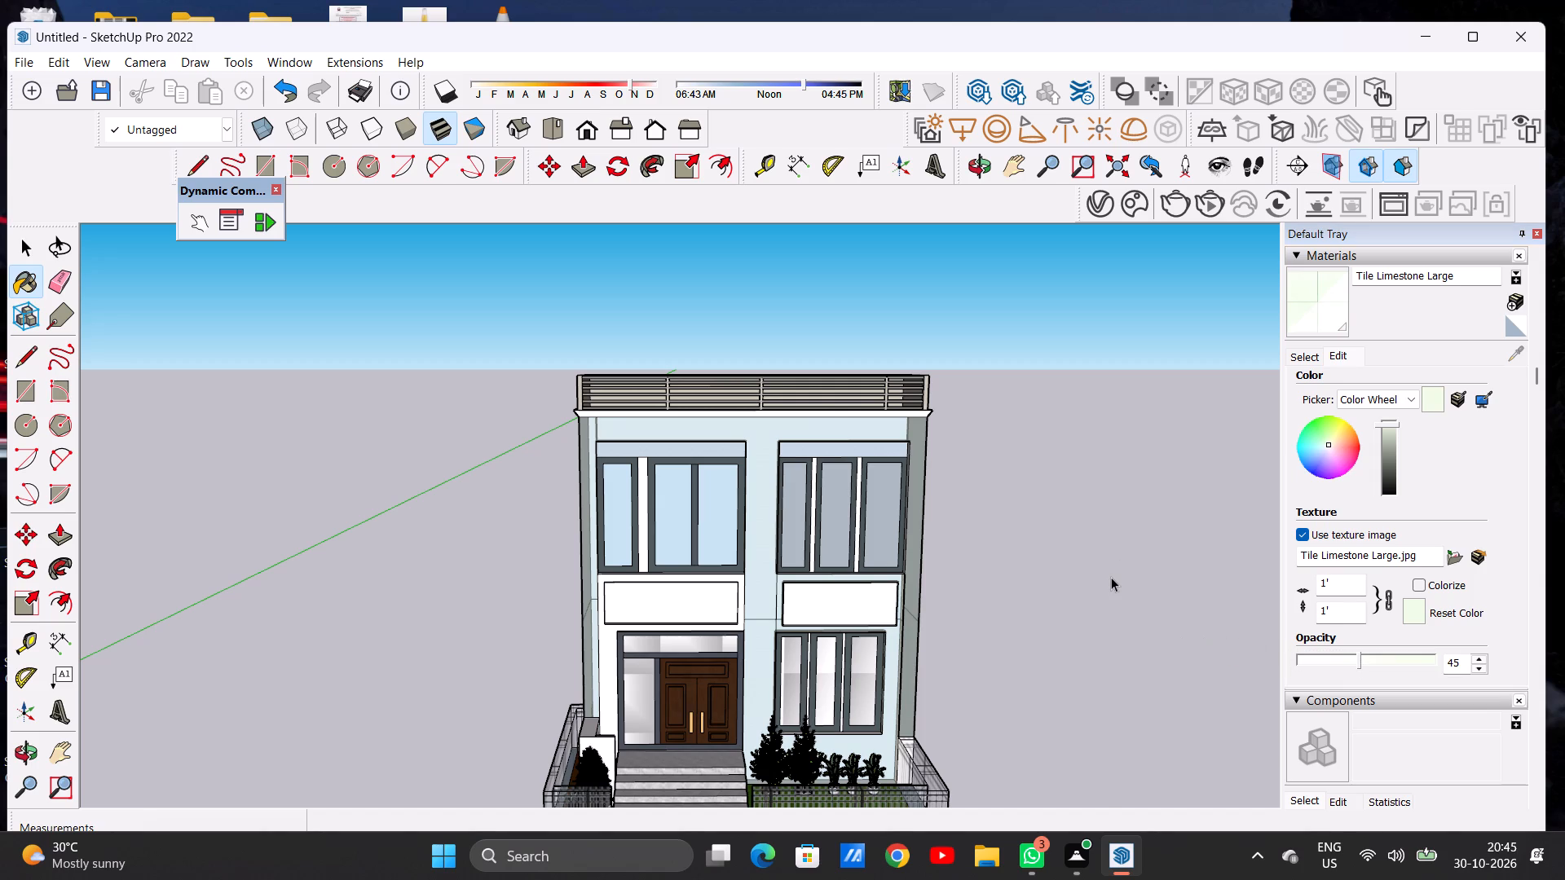
pyautogui.hotkey('ctrl', 'z')
pyautogui.hotkey('ctrl', 'z')
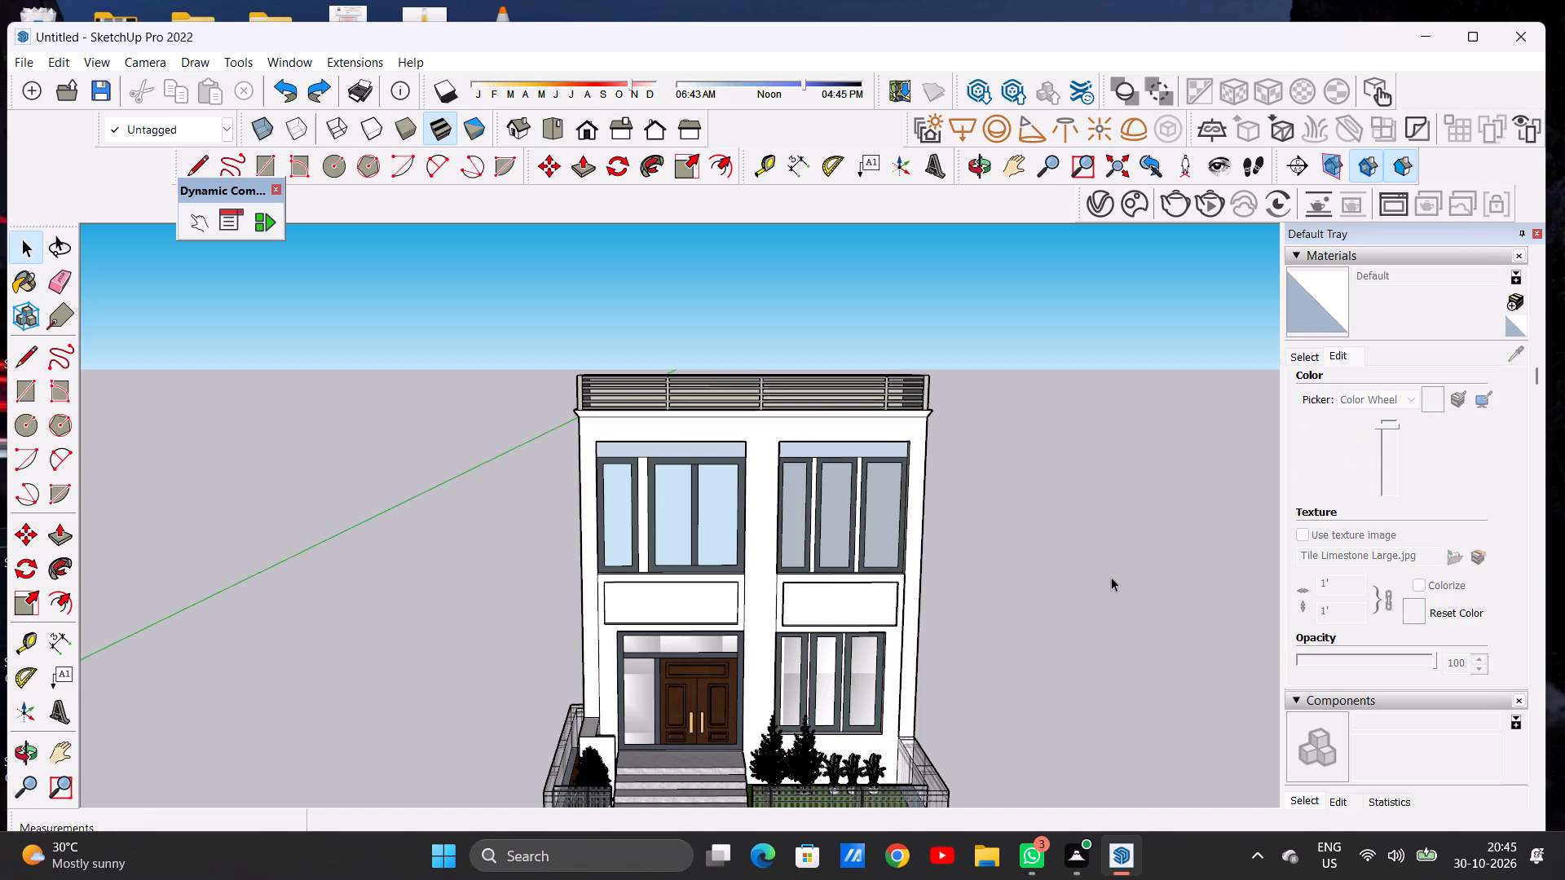
# Paint the front wall of the house again with Tile Limestone Large from the Tile materials.
pyautogui.click(1307, 353)
pyautogui.click(1470, 592)
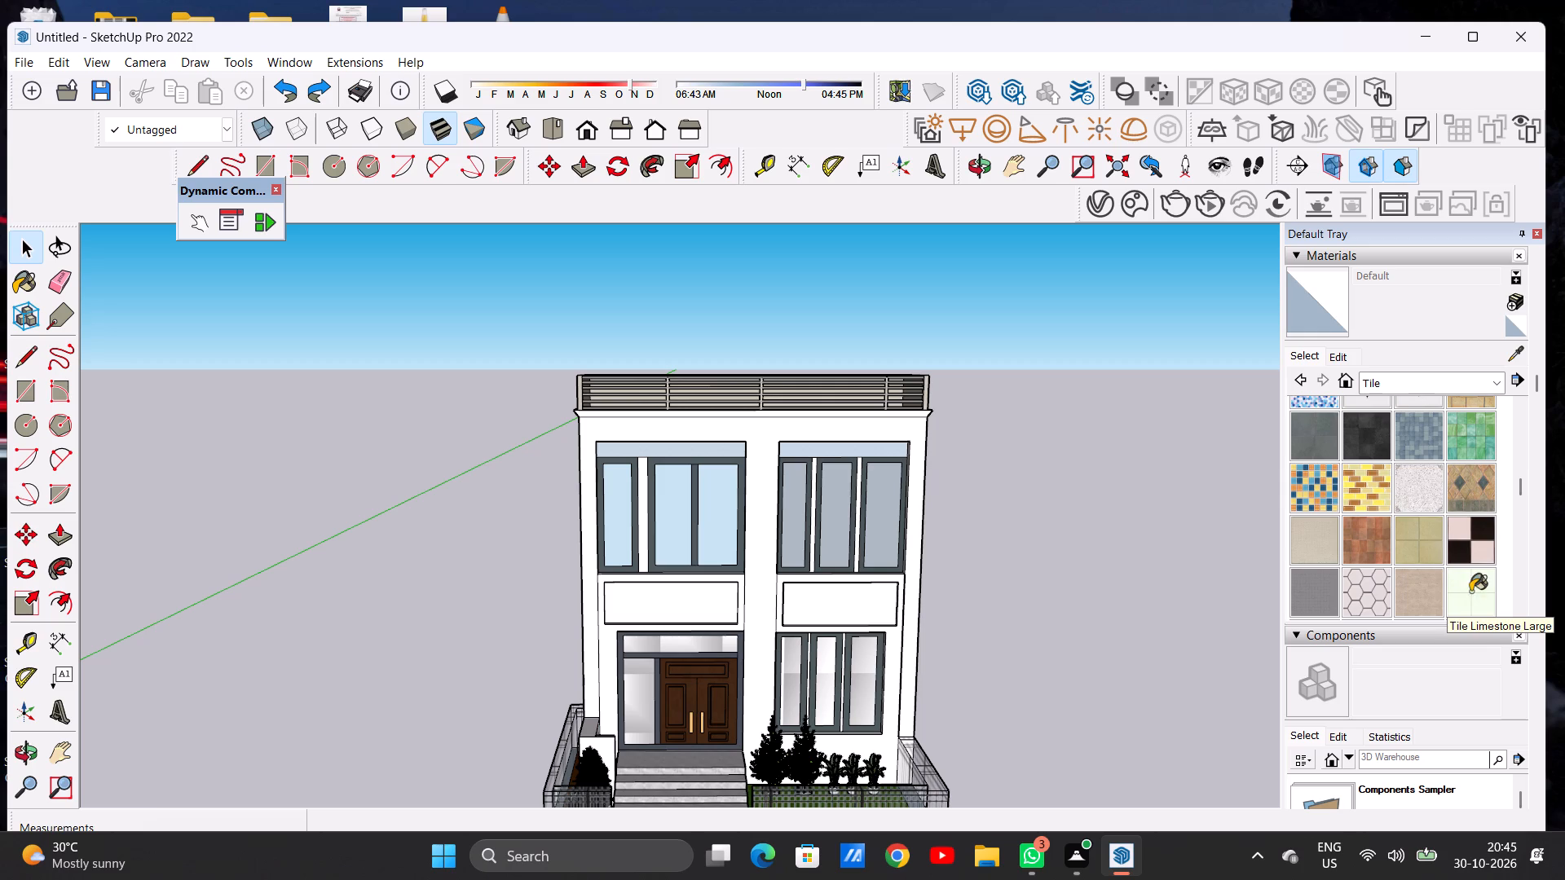
pyautogui.click(774, 435)
pyautogui.scroll(14, 774, 434)
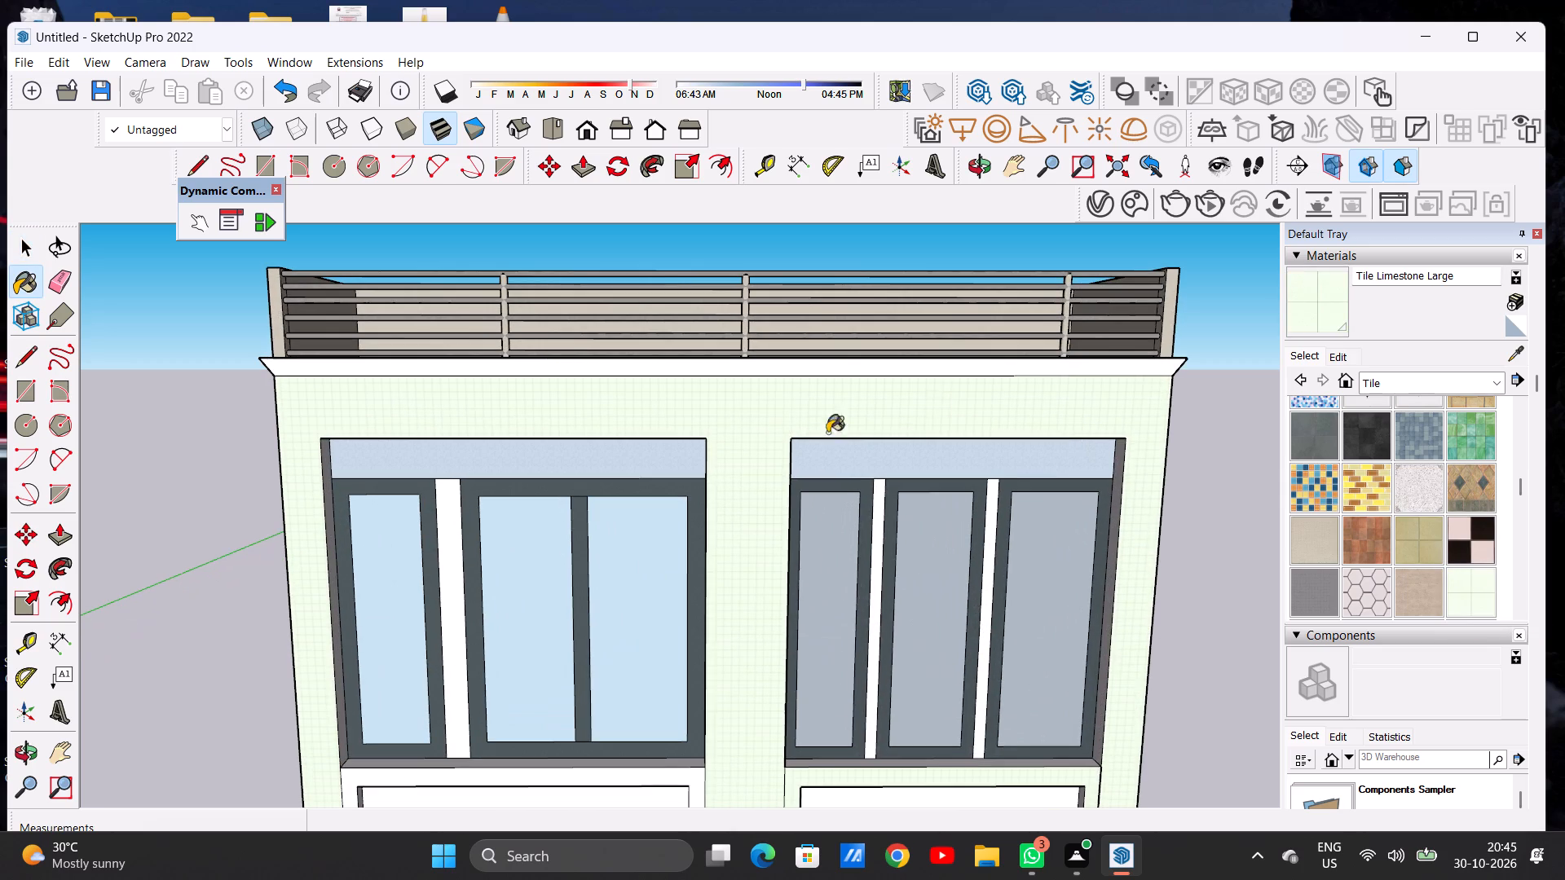
# Edit the Tile Limestone Large material's color to a warm light cream using the color wheel.
pyautogui.click(1329, 357)
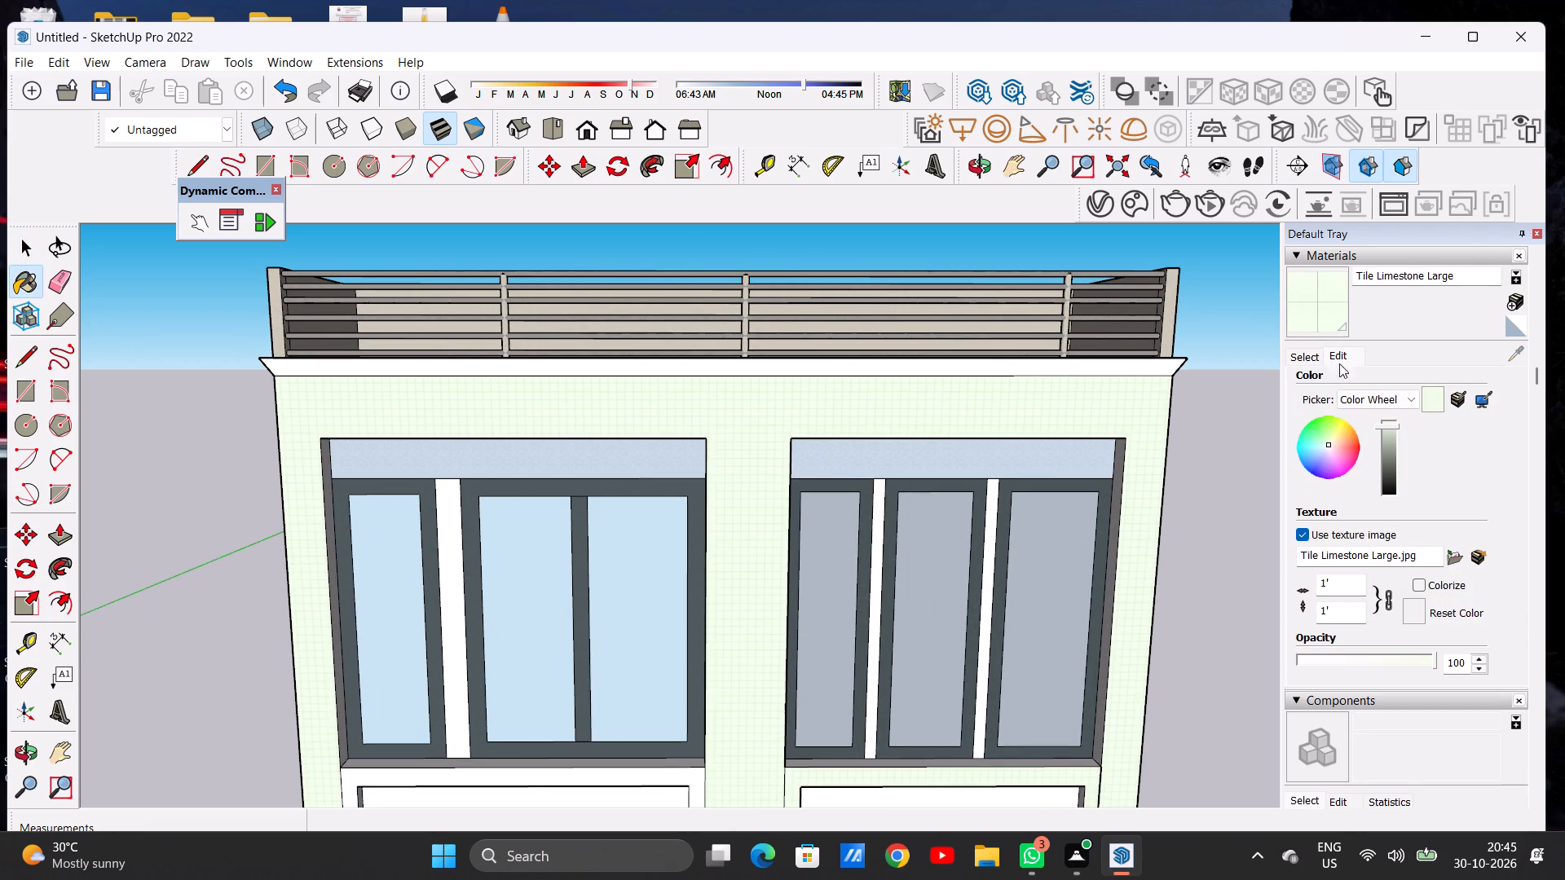
pyautogui.click(1386, 421)
pyautogui.click(1386, 421)
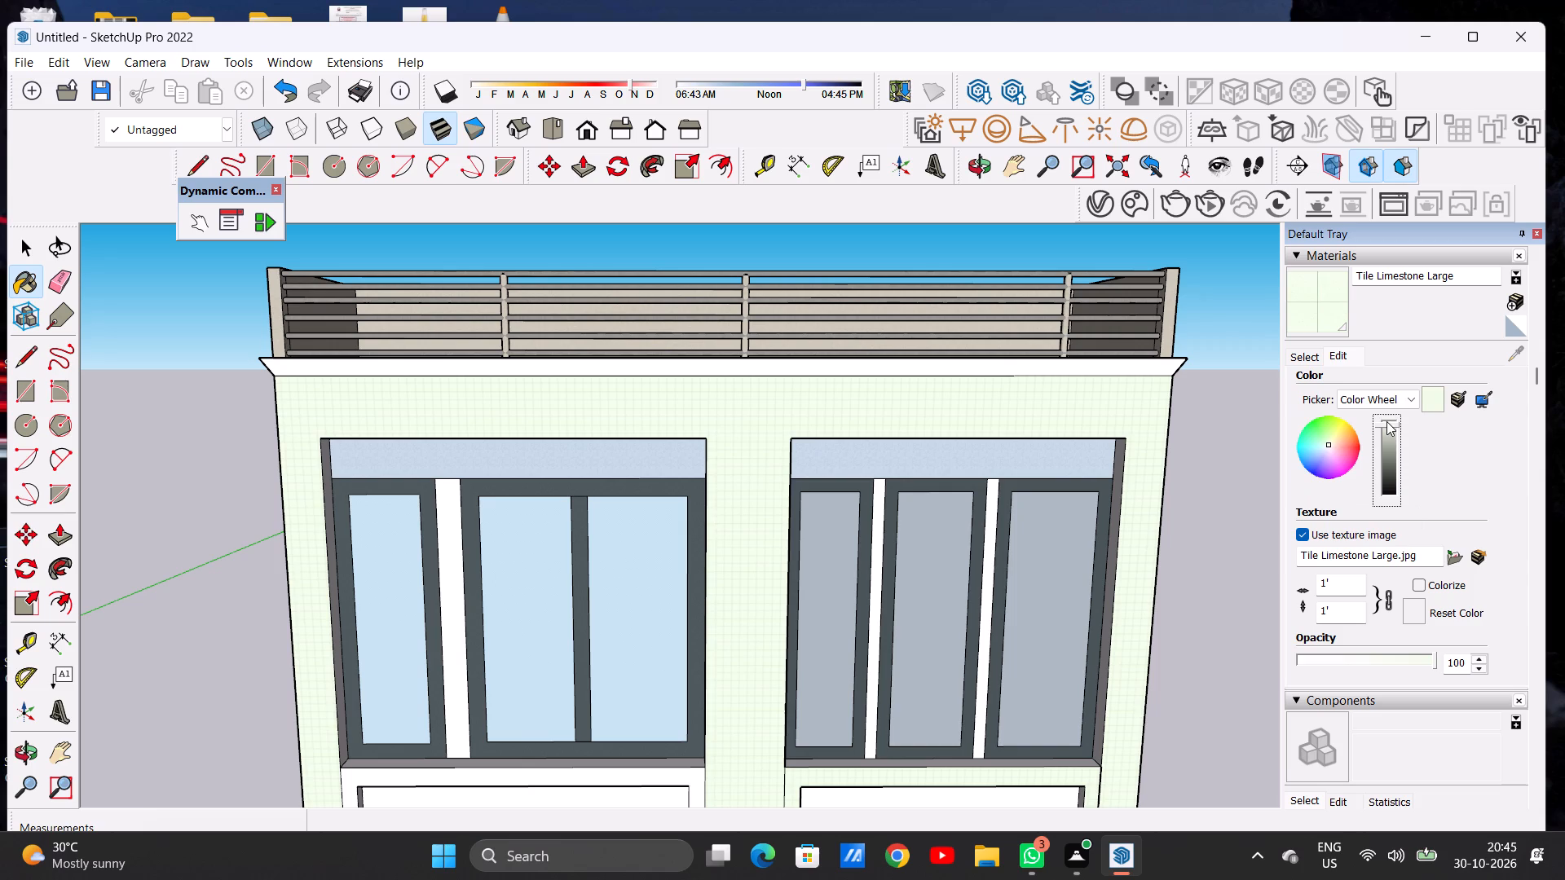
pyautogui.click(1386, 430)
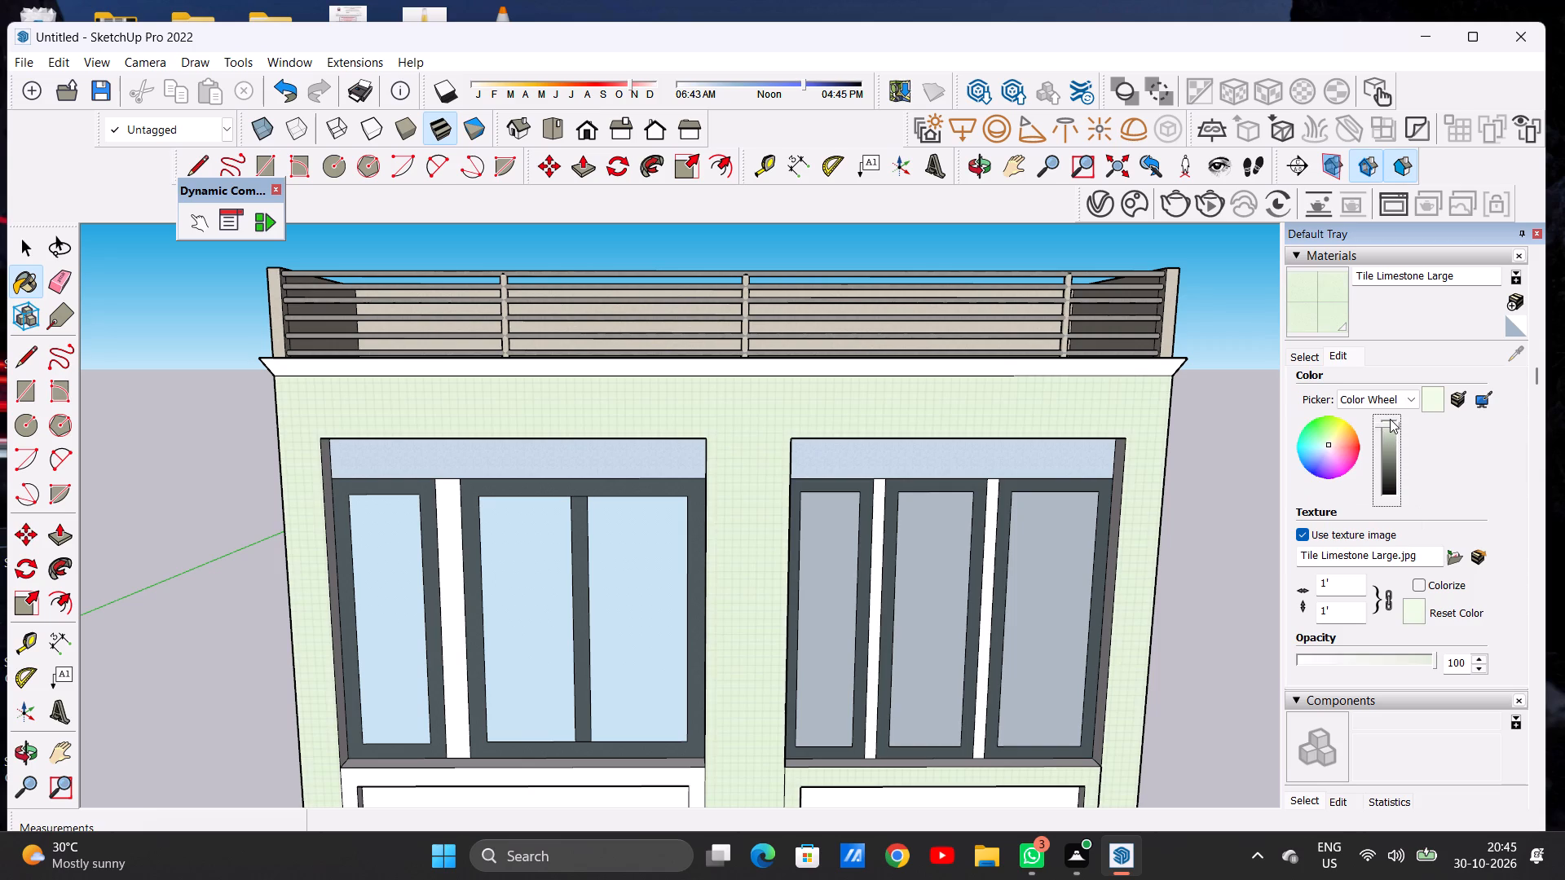
pyautogui.tripleClick(1390, 419)
pyautogui.doubleClick(1390, 419)
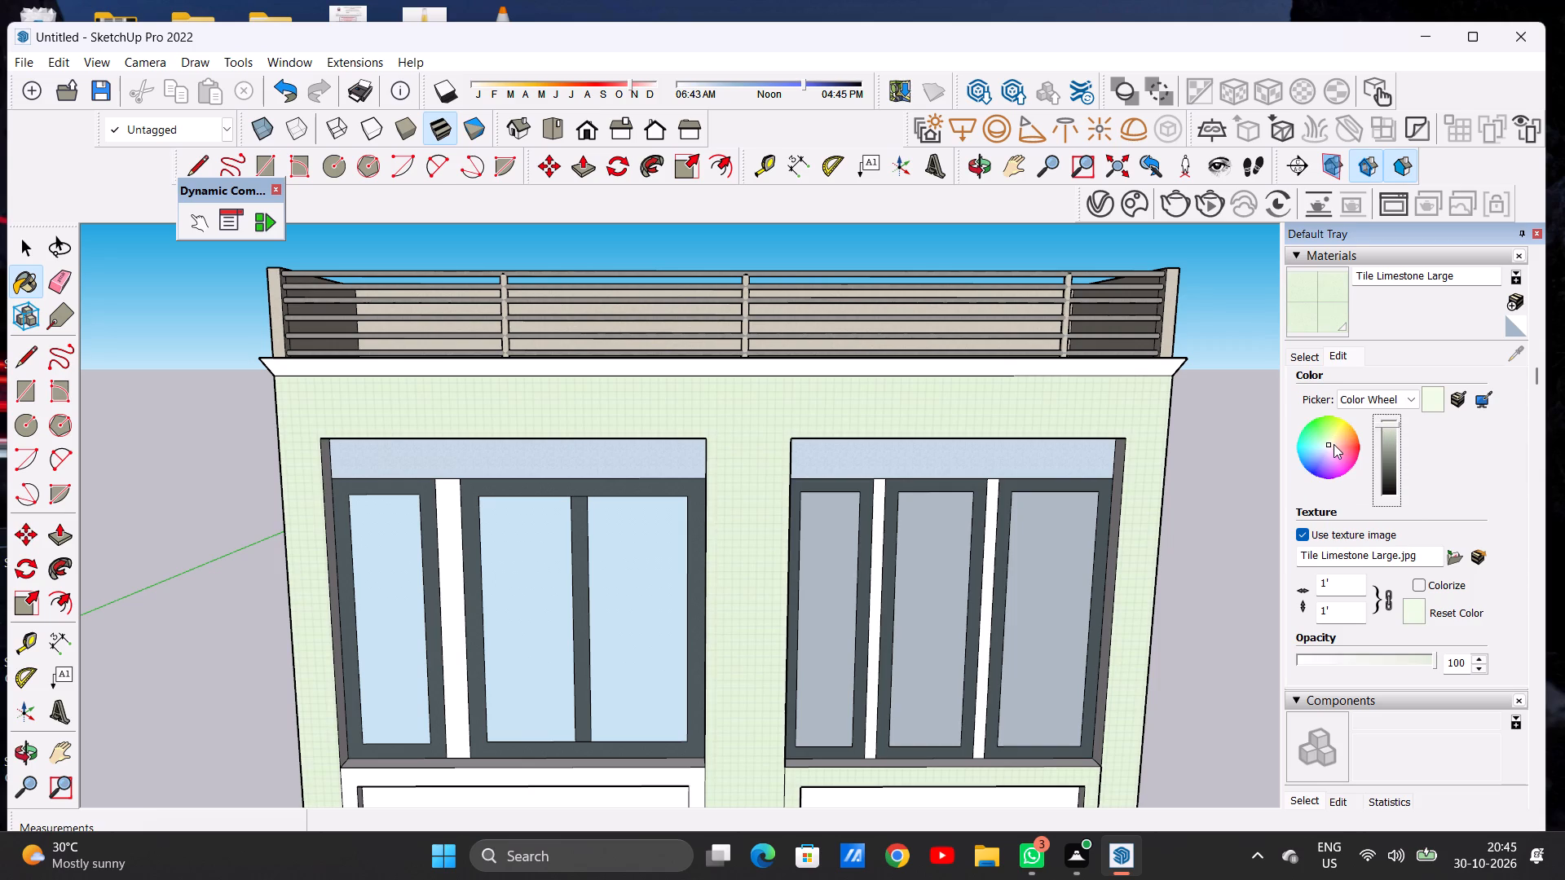
pyautogui.click(1329, 443)
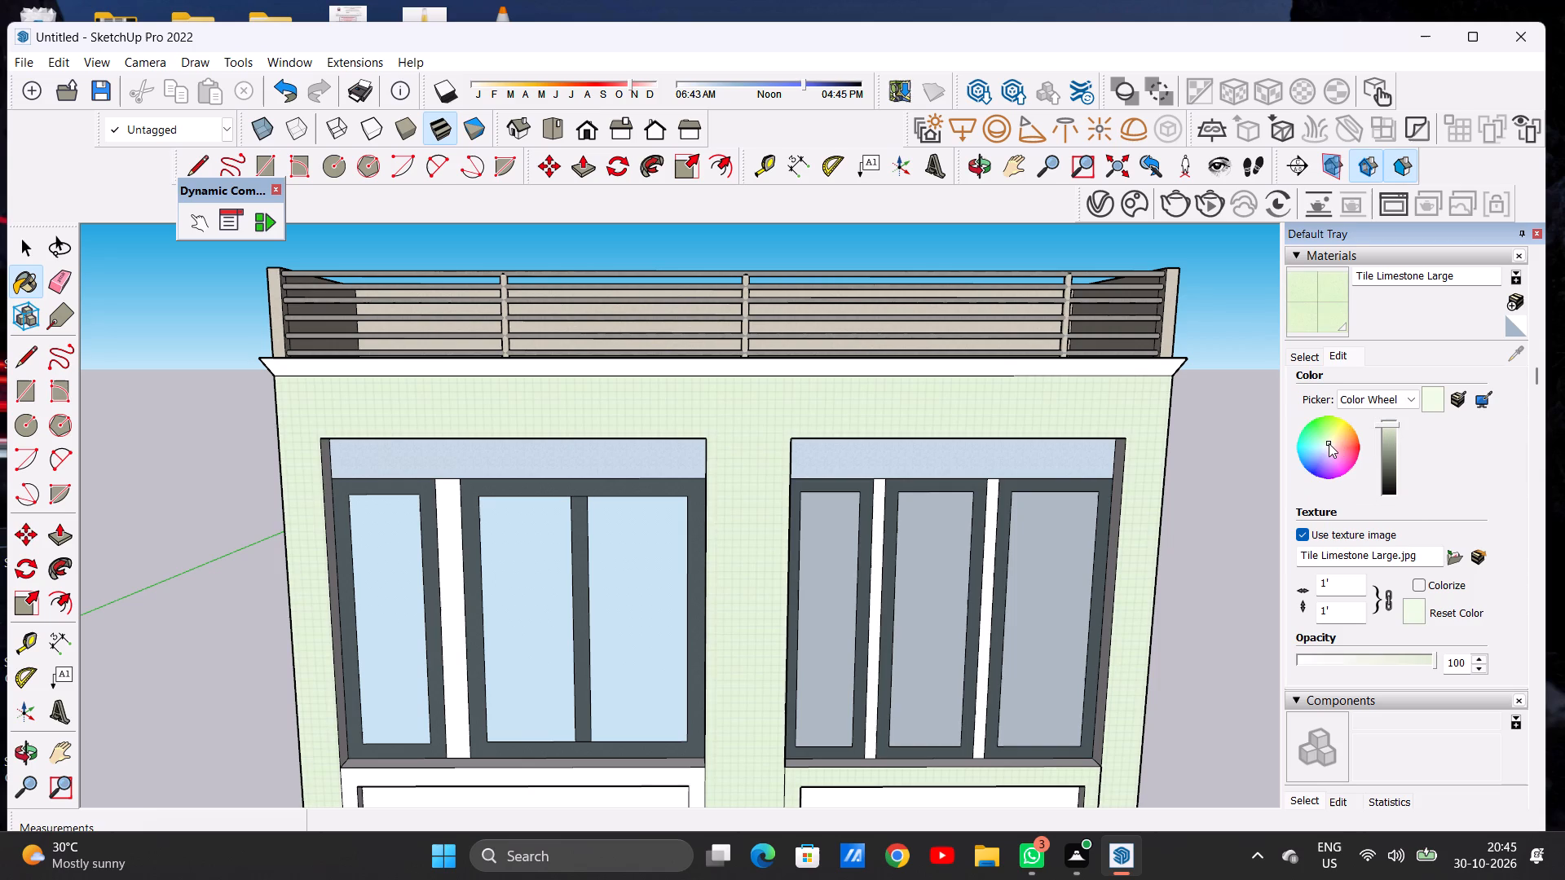
pyautogui.click(1329, 444)
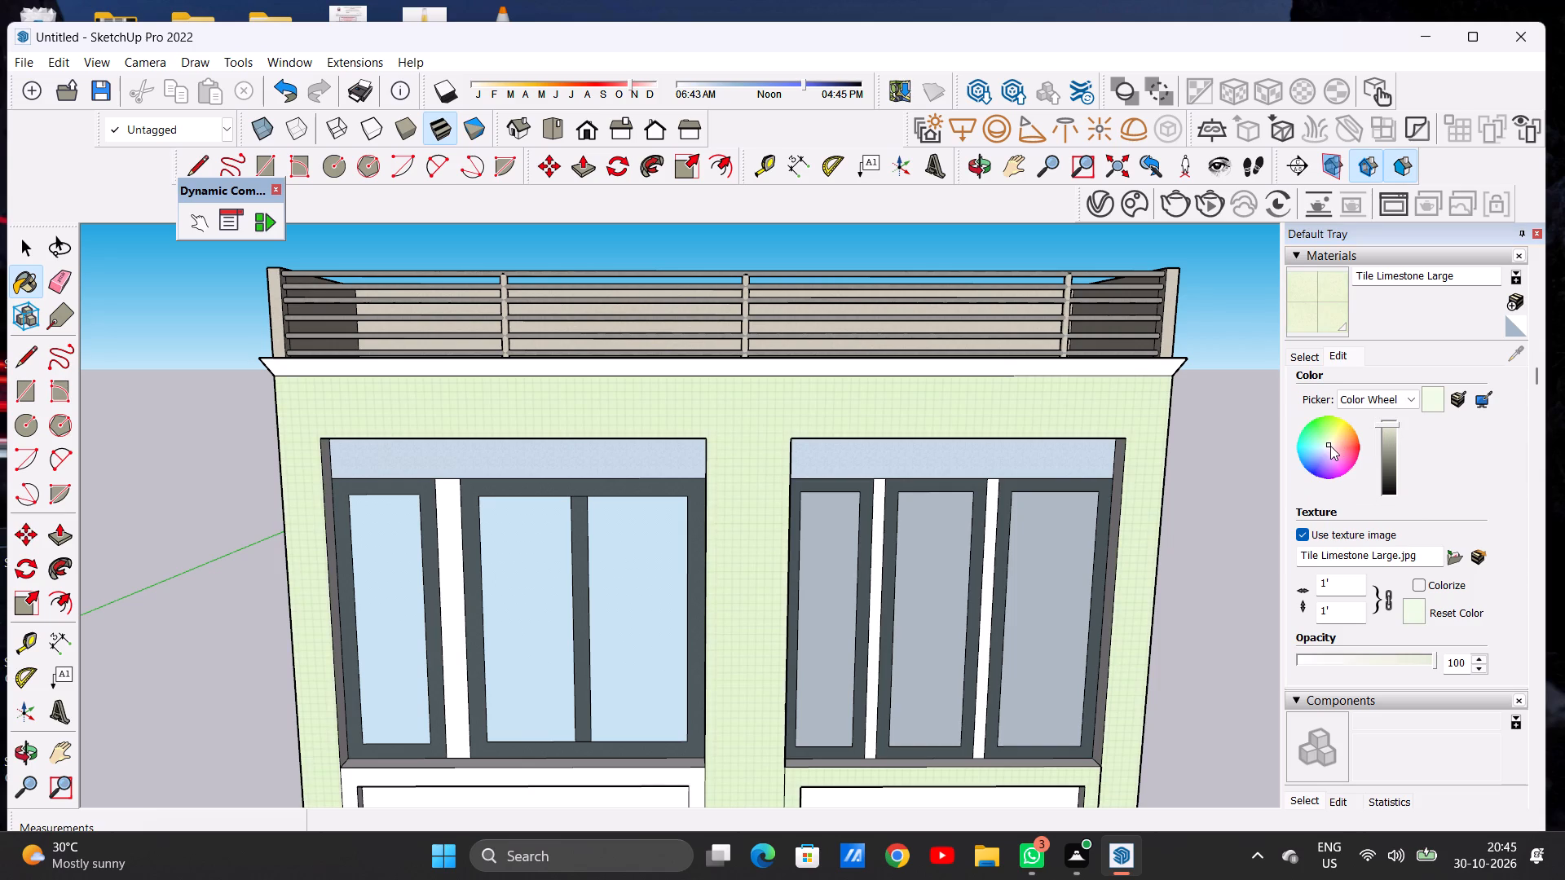
pyautogui.click(1330, 446)
# Examine the cream tile texture on the front wall around the windows and panels, up close and from a distance.
pyautogui.scroll(-2, 865, 393)
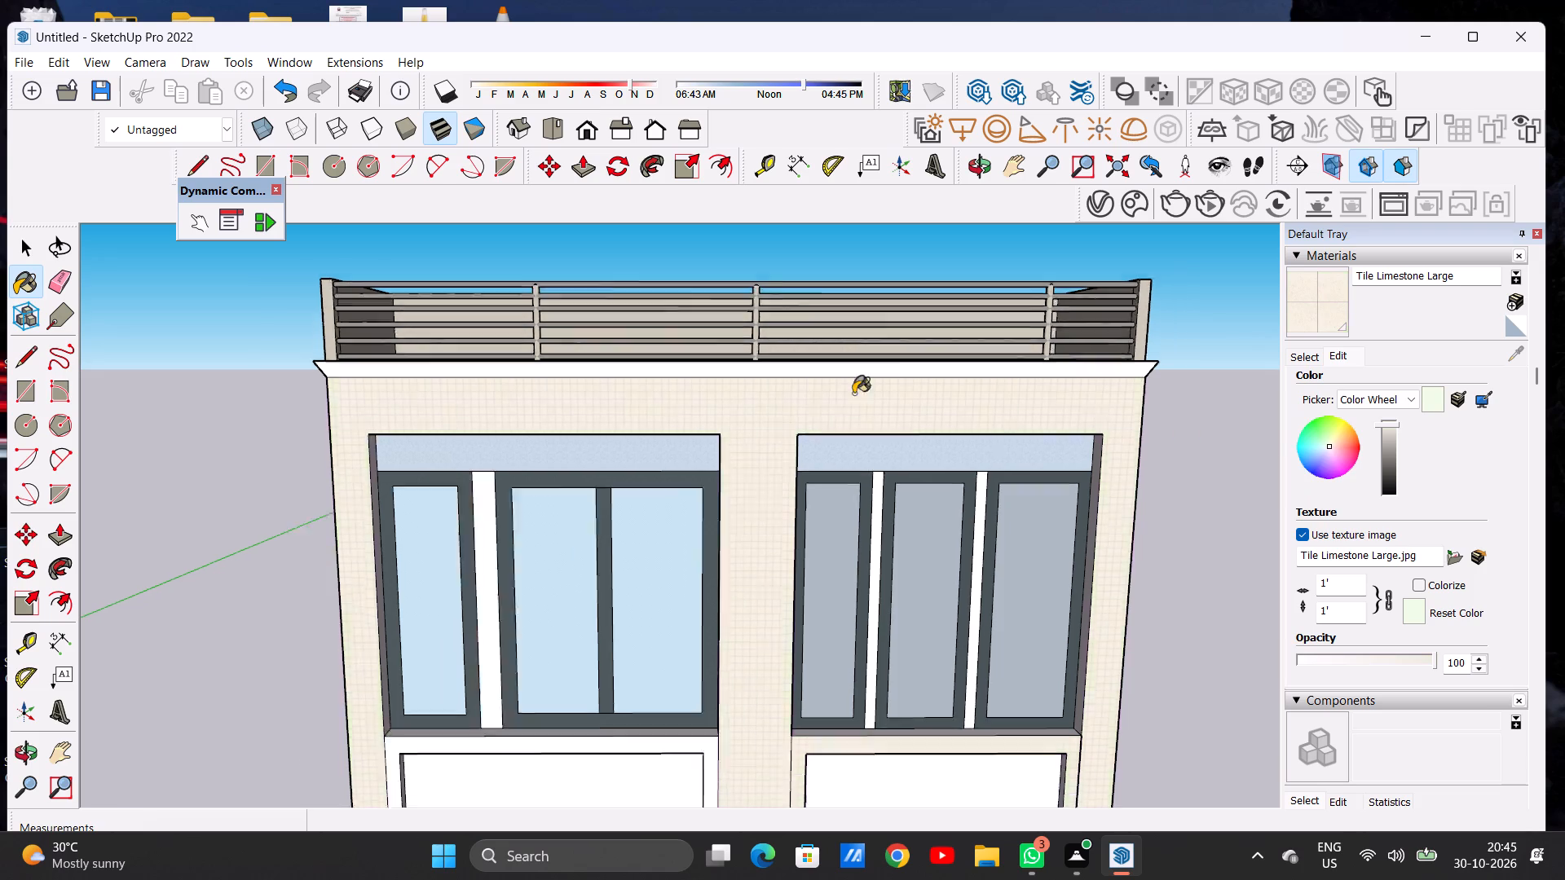
pyautogui.scroll(-11, 853, 394)
pyautogui.scroll(5, 829, 495)
pyautogui.scroll(8, 790, 550)
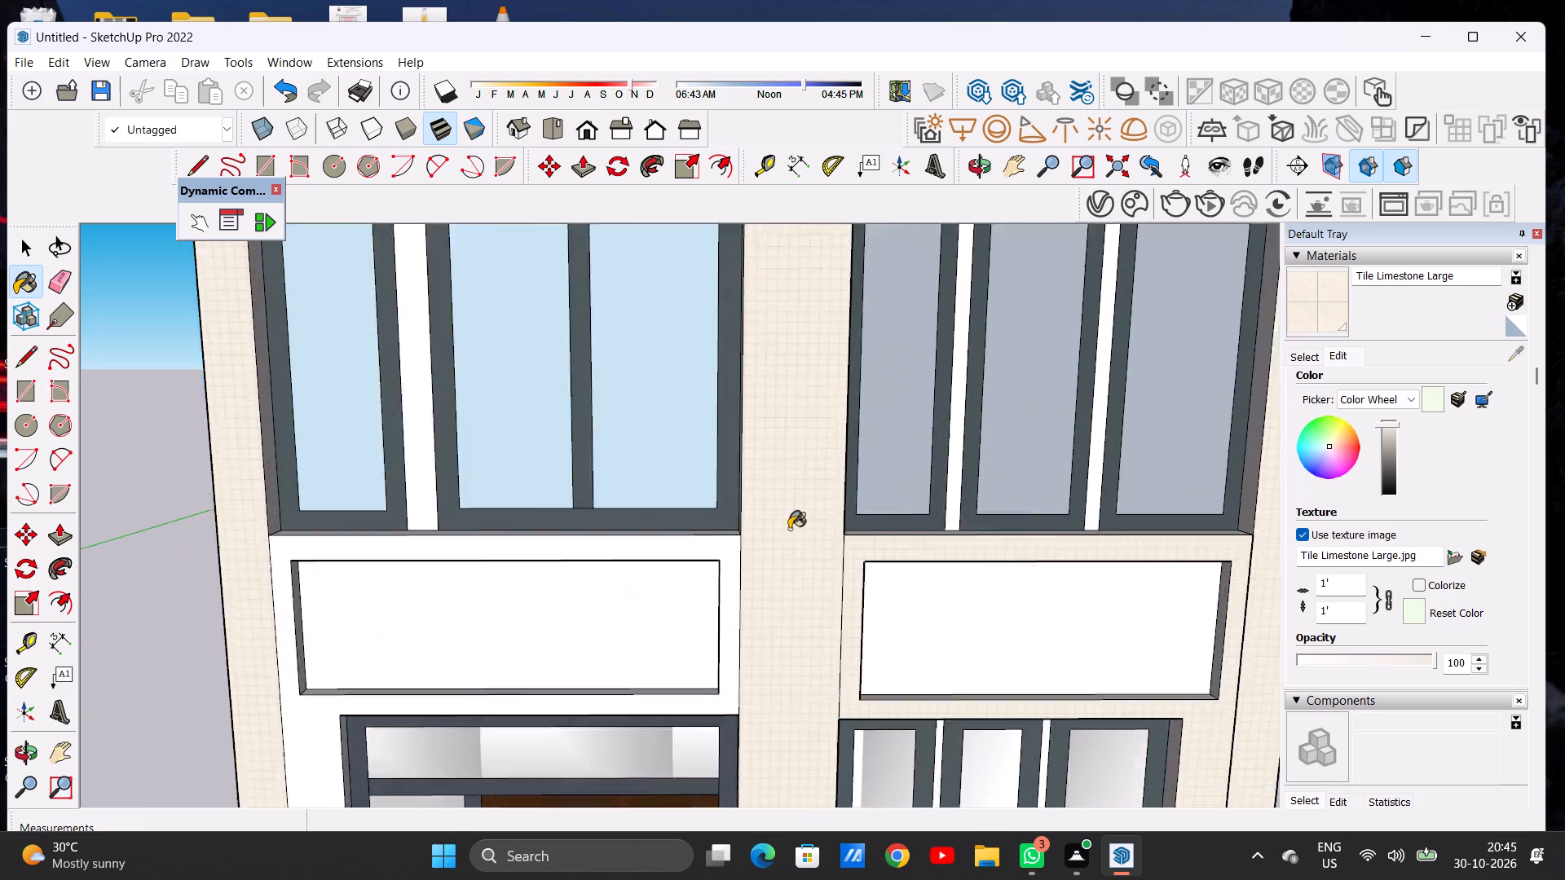
pyautogui.scroll(9, 789, 529)
pyautogui.scroll(-1, 800, 517)
pyautogui.scroll(1, 800, 517)
pyautogui.scroll(-1, 800, 517)
pyautogui.scroll(1, 800, 517)
pyautogui.scroll(-15, 784, 519)
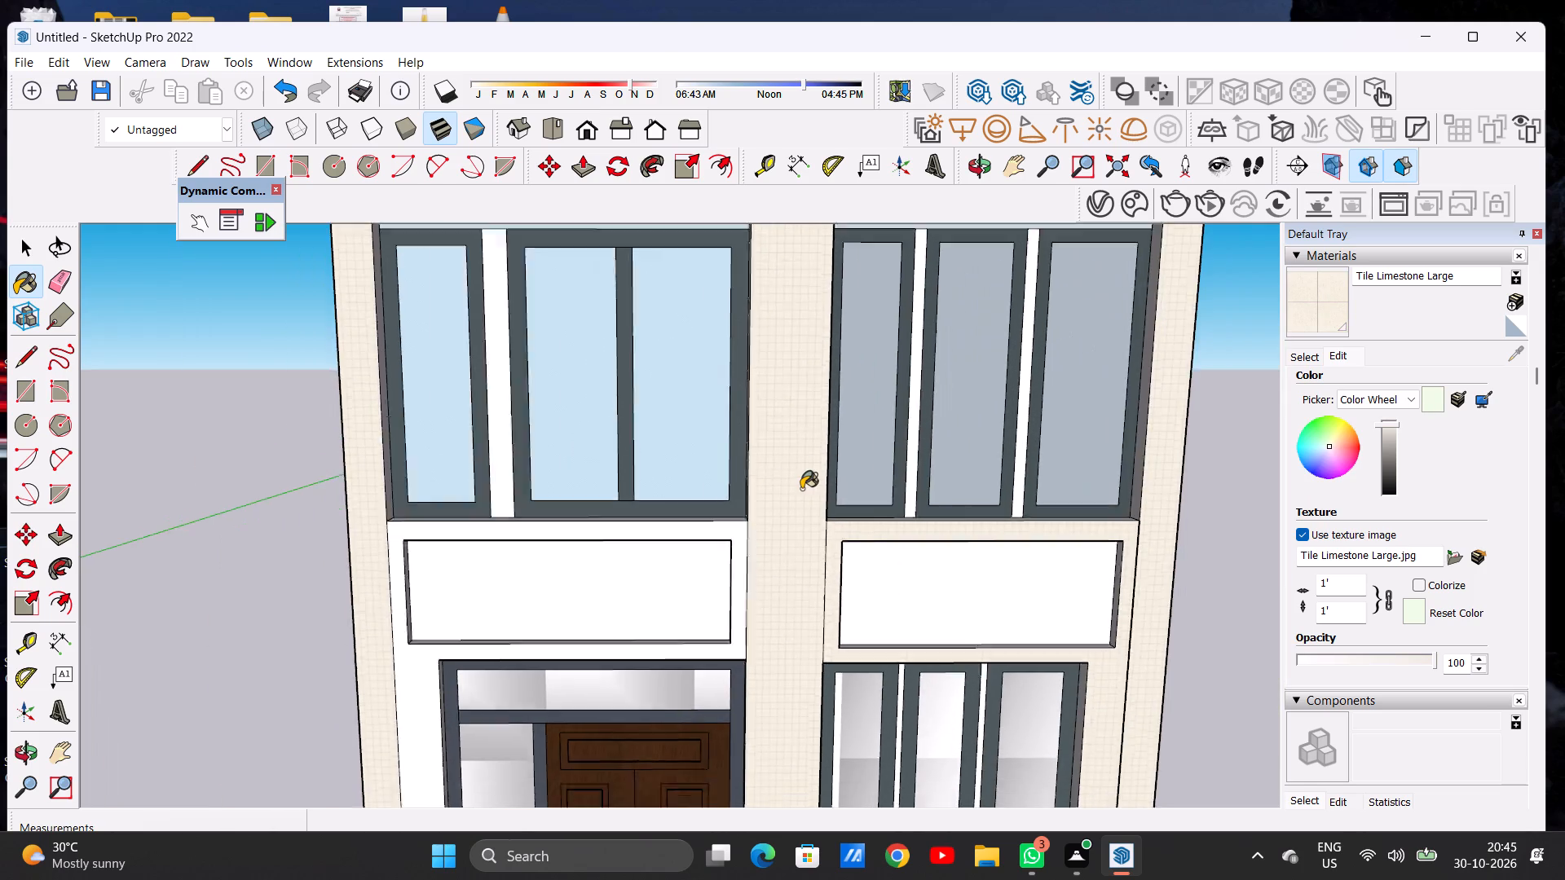
pyautogui.scroll(-7, 801, 489)
pyautogui.scroll(2, 778, 301)
pyautogui.scroll(-1, 778, 300)
pyautogui.scroll(3, 778, 300)
pyautogui.scroll(-1, 776, 323)
pyautogui.scroll(6, 775, 344)
pyautogui.scroll(-1, 775, 360)
pyautogui.scroll(5, 775, 360)
pyautogui.scroll(-2, 798, 338)
pyautogui.scroll(6, 798, 338)
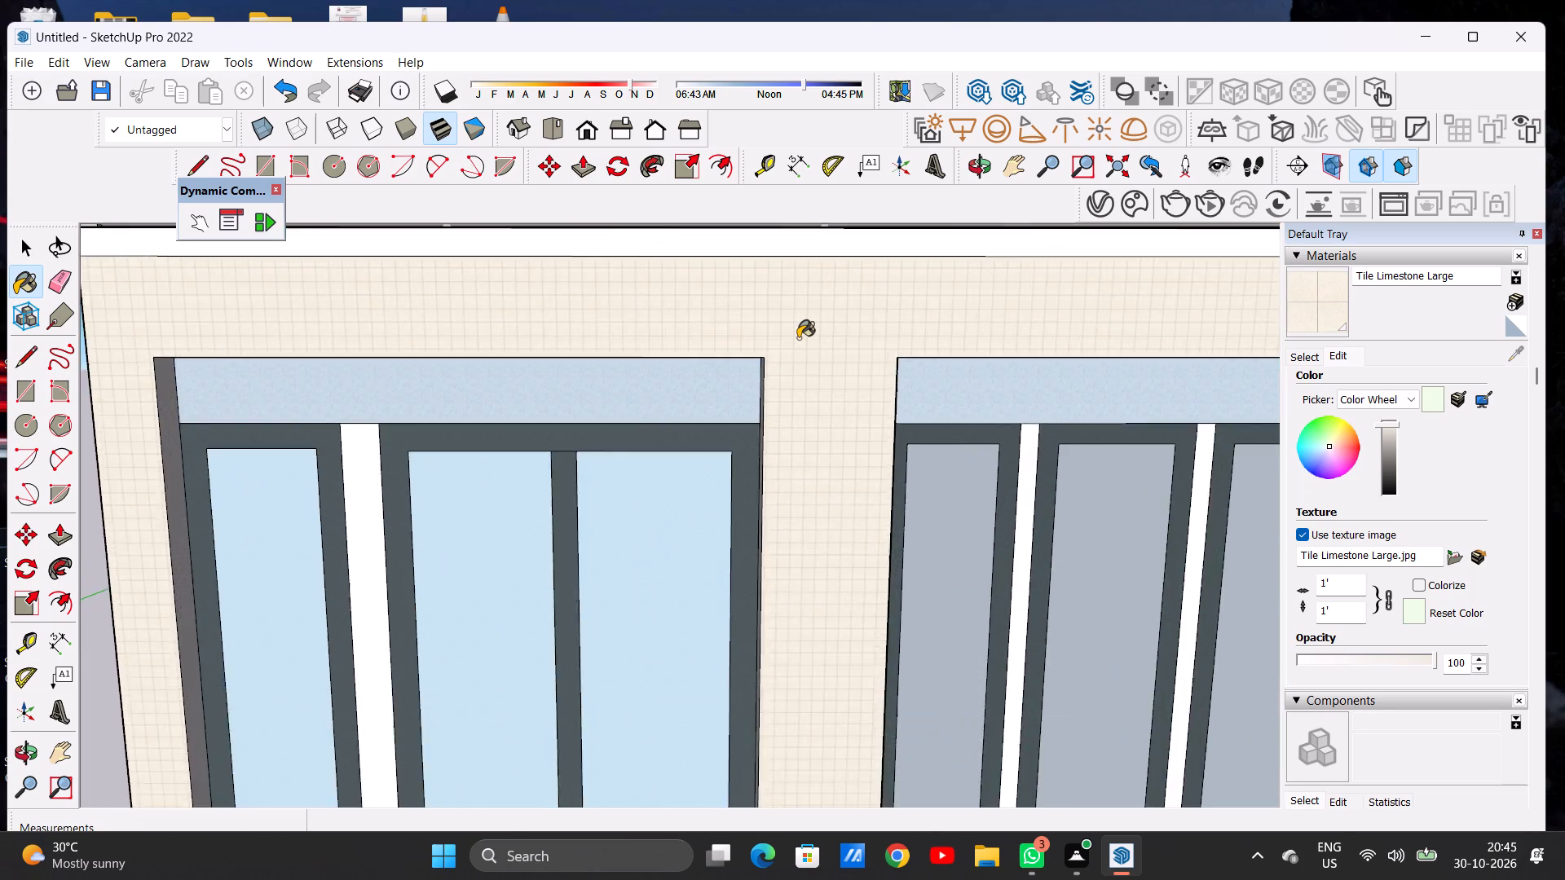
pyautogui.scroll(13, 798, 338)
pyautogui.scroll(-13, 791, 342)
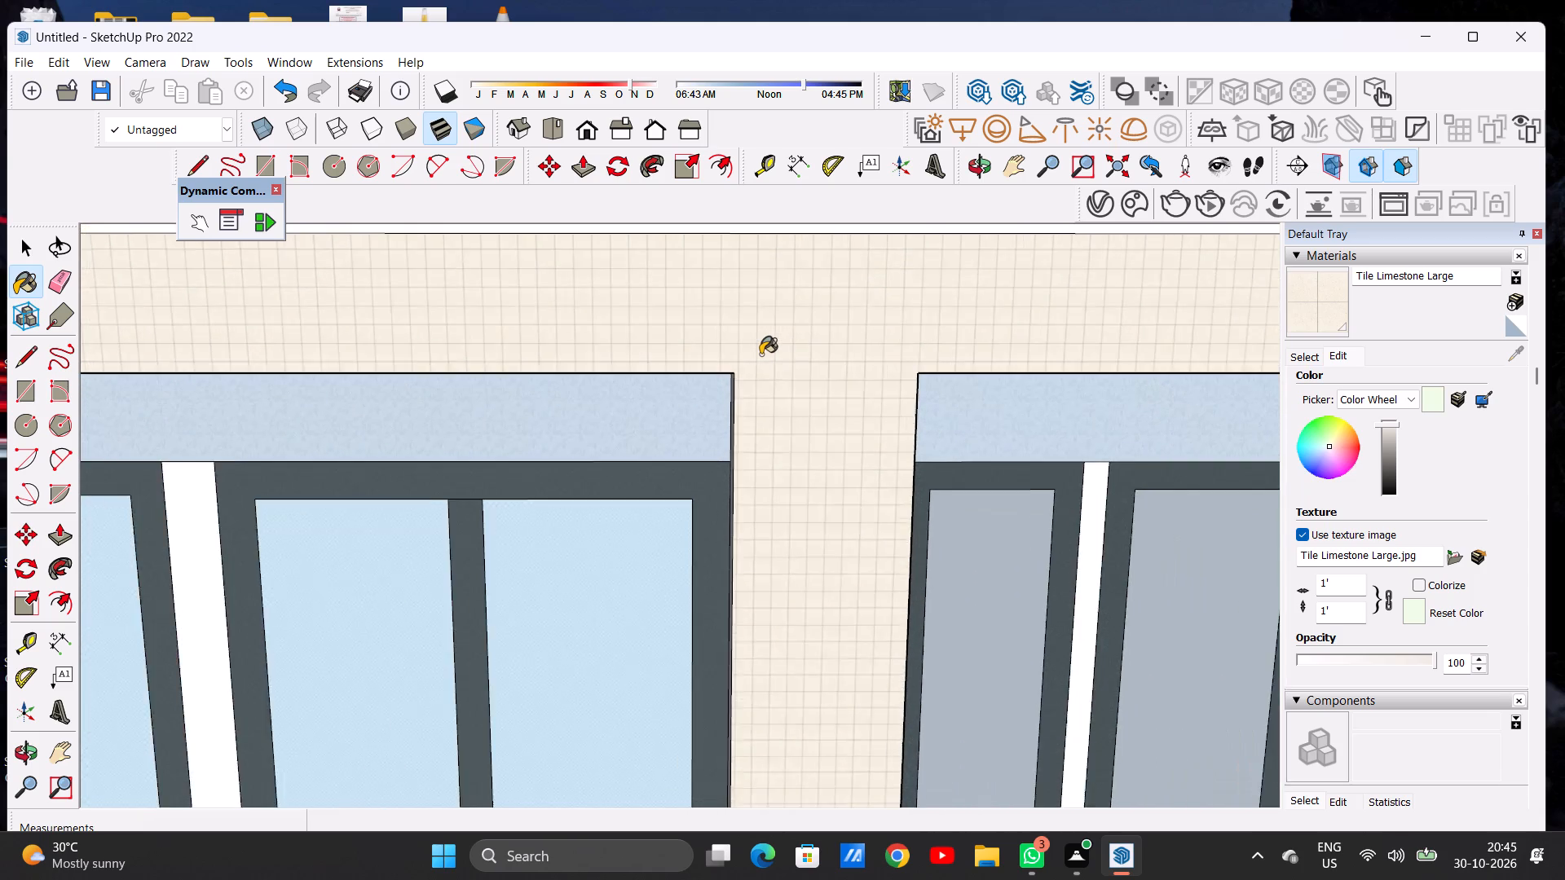
pyautogui.scroll(-20, 755, 358)
pyautogui.scroll(-3, 755, 358)
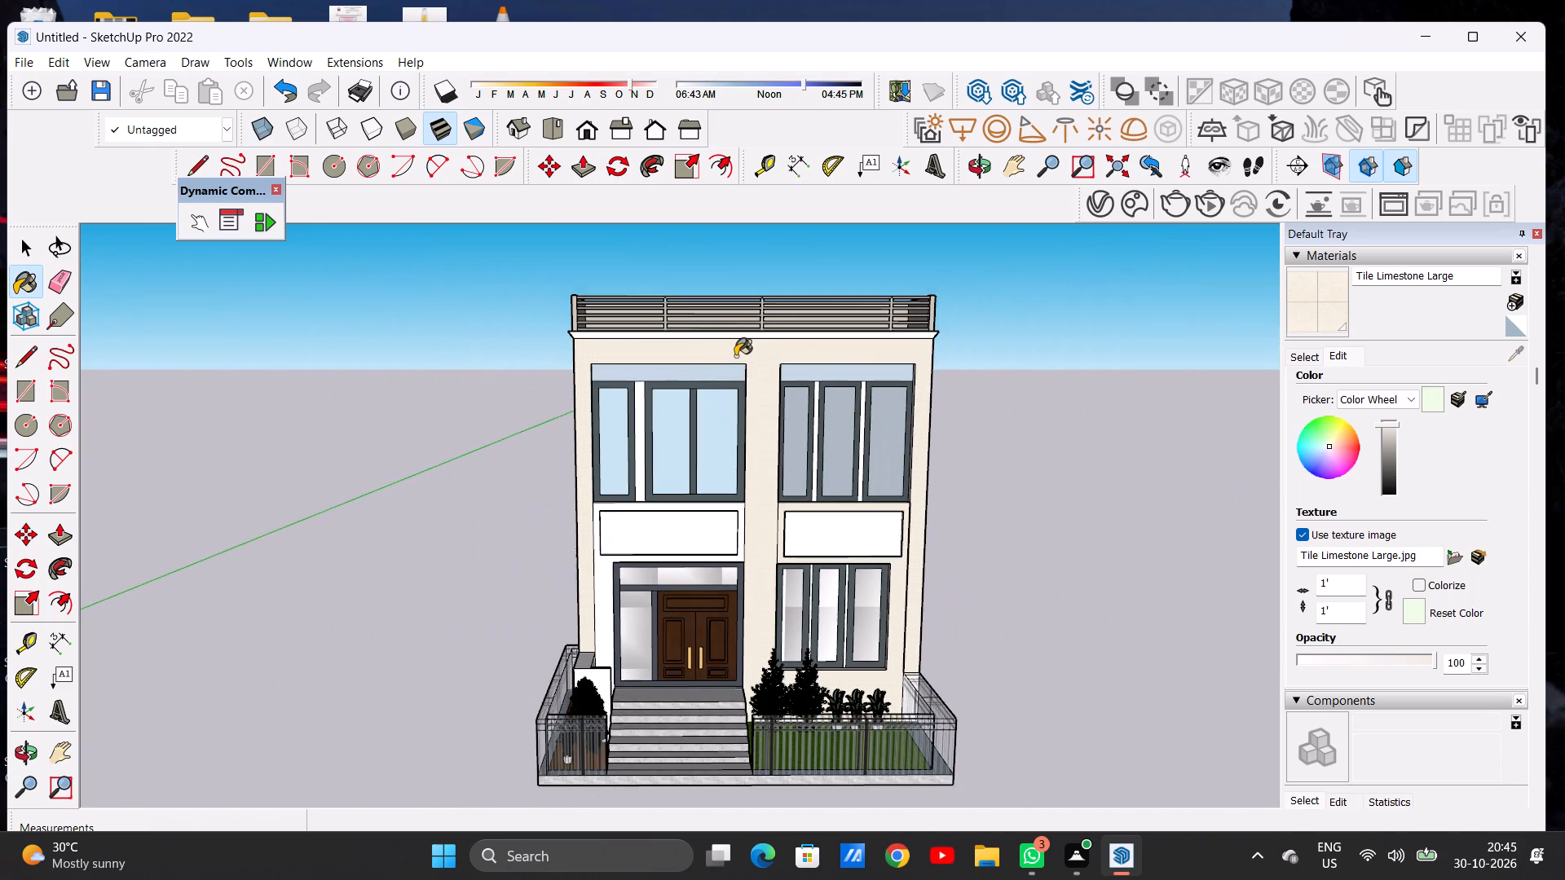
pyautogui.scroll(-8, 735, 356)
pyautogui.scroll(-1, 727, 486)
pyautogui.scroll(5, 727, 486)
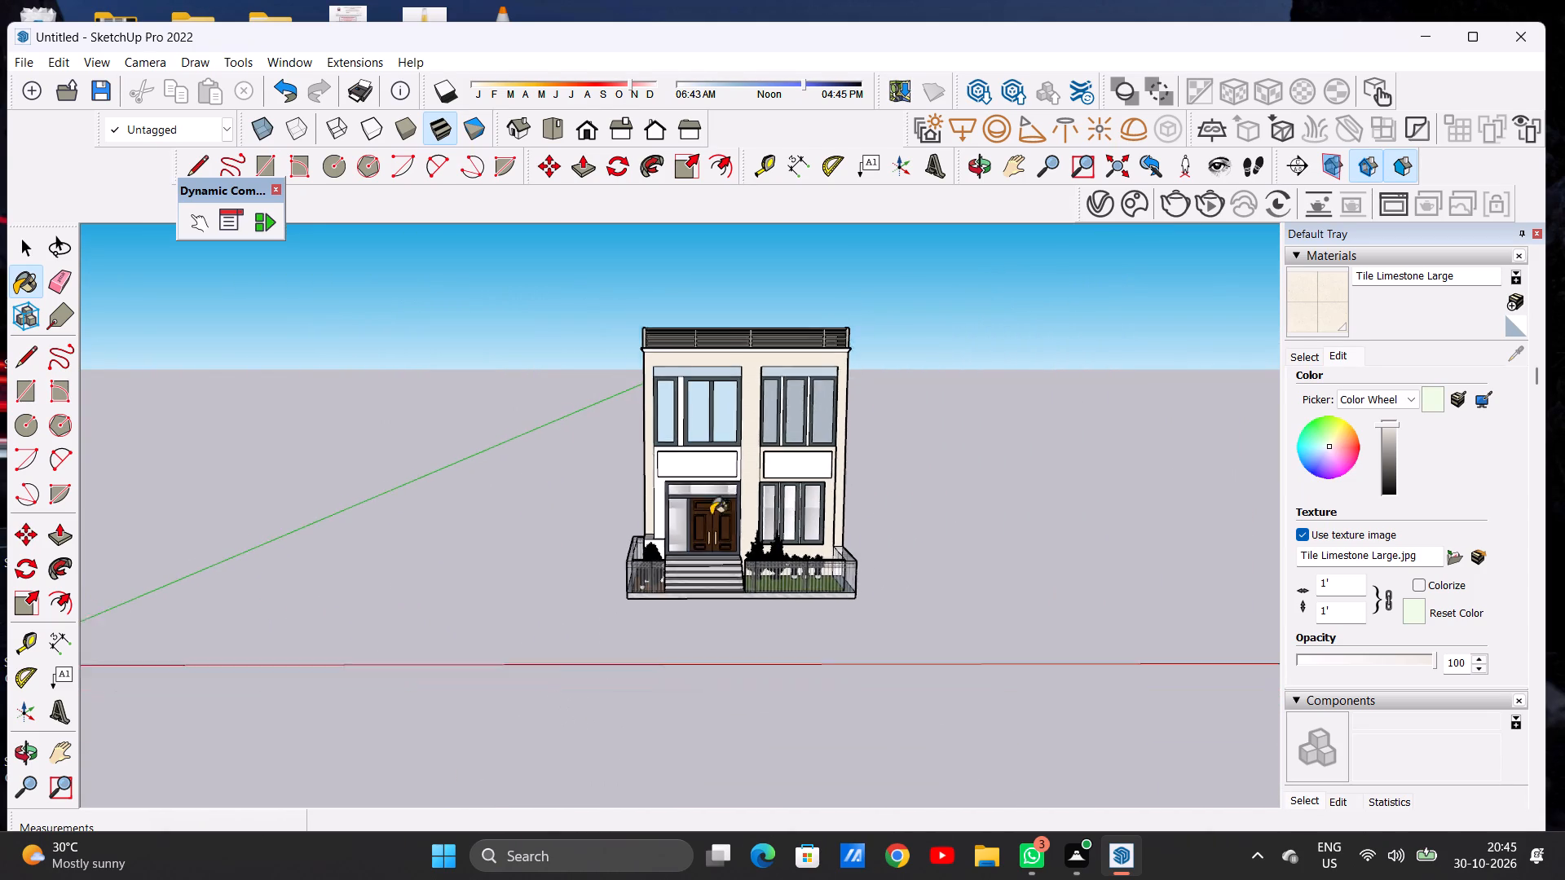
# Paint the white wall section around the entrance door and the recessed panel above it with Tile Limestone Large.
pyautogui.scroll(9, 711, 515)
pyautogui.scroll(1, 628, 508)
pyautogui.scroll(-1, 628, 508)
pyautogui.scroll(10, 628, 508)
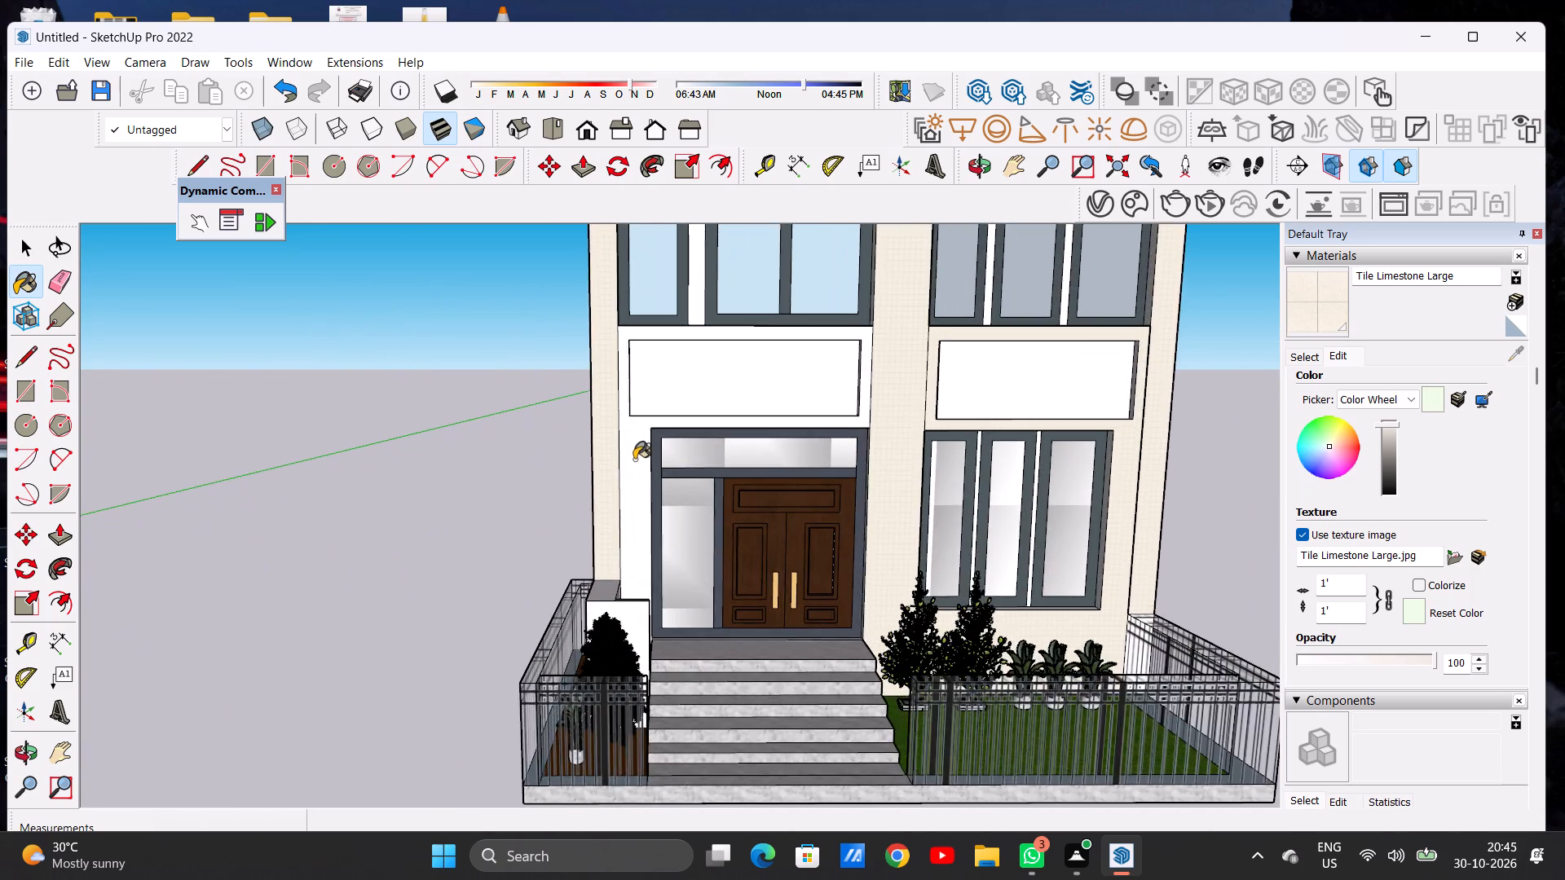
pyautogui.scroll(7, 634, 456)
pyautogui.click(631, 434)
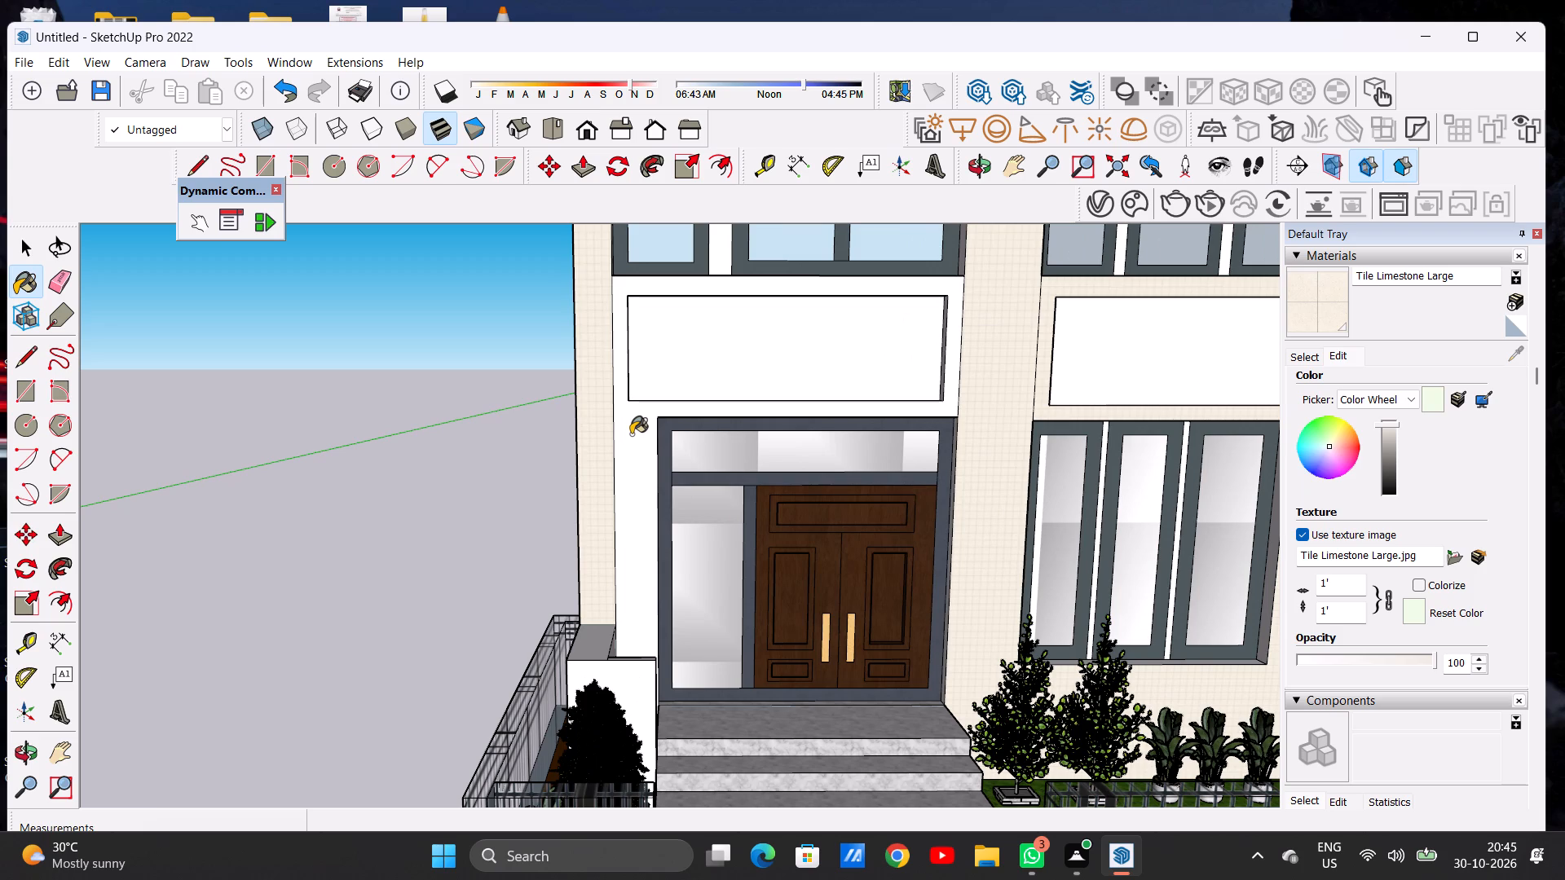
# Paint the front face of the low wall beside the entrance stairs with Tile Limestone Large.
pyautogui.scroll(-13, 631, 434)
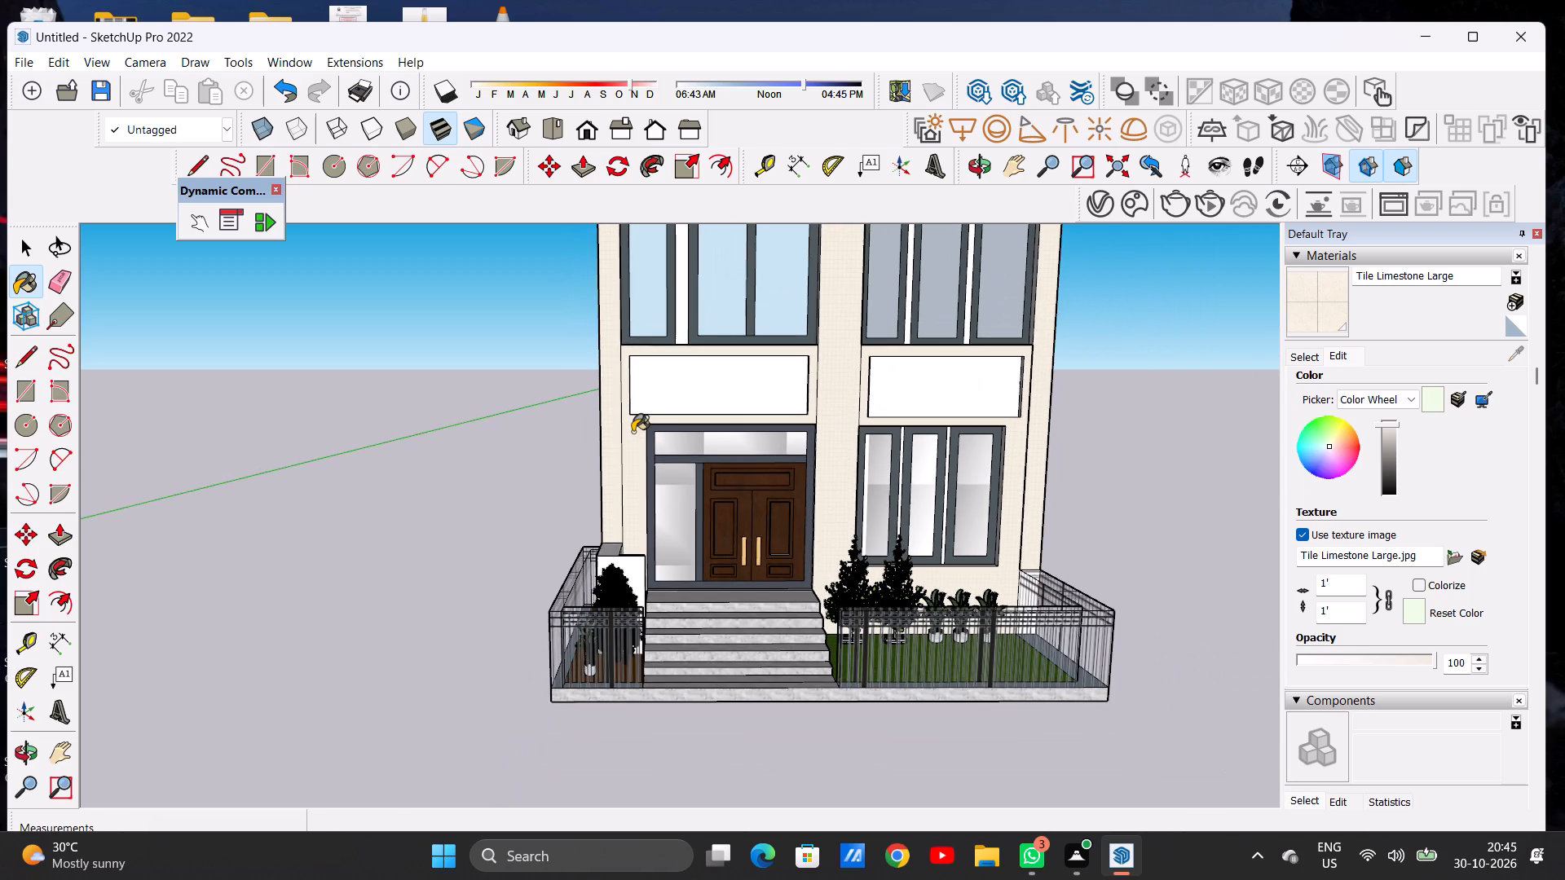
pyautogui.scroll(-7, 633, 432)
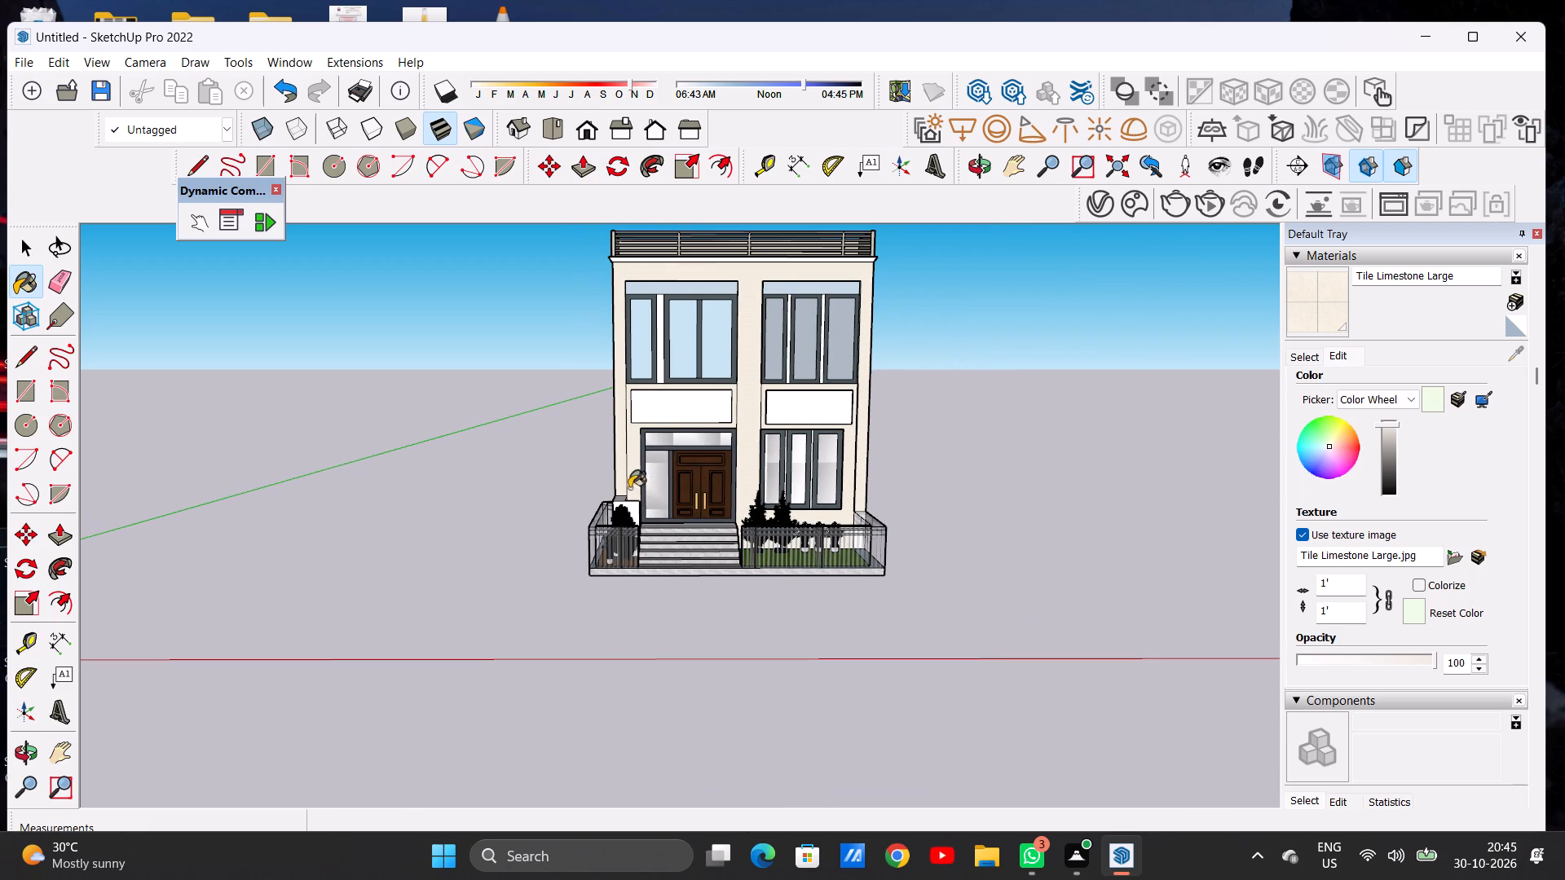
pyautogui.scroll(16, 630, 505)
pyautogui.scroll(7, 644, 517)
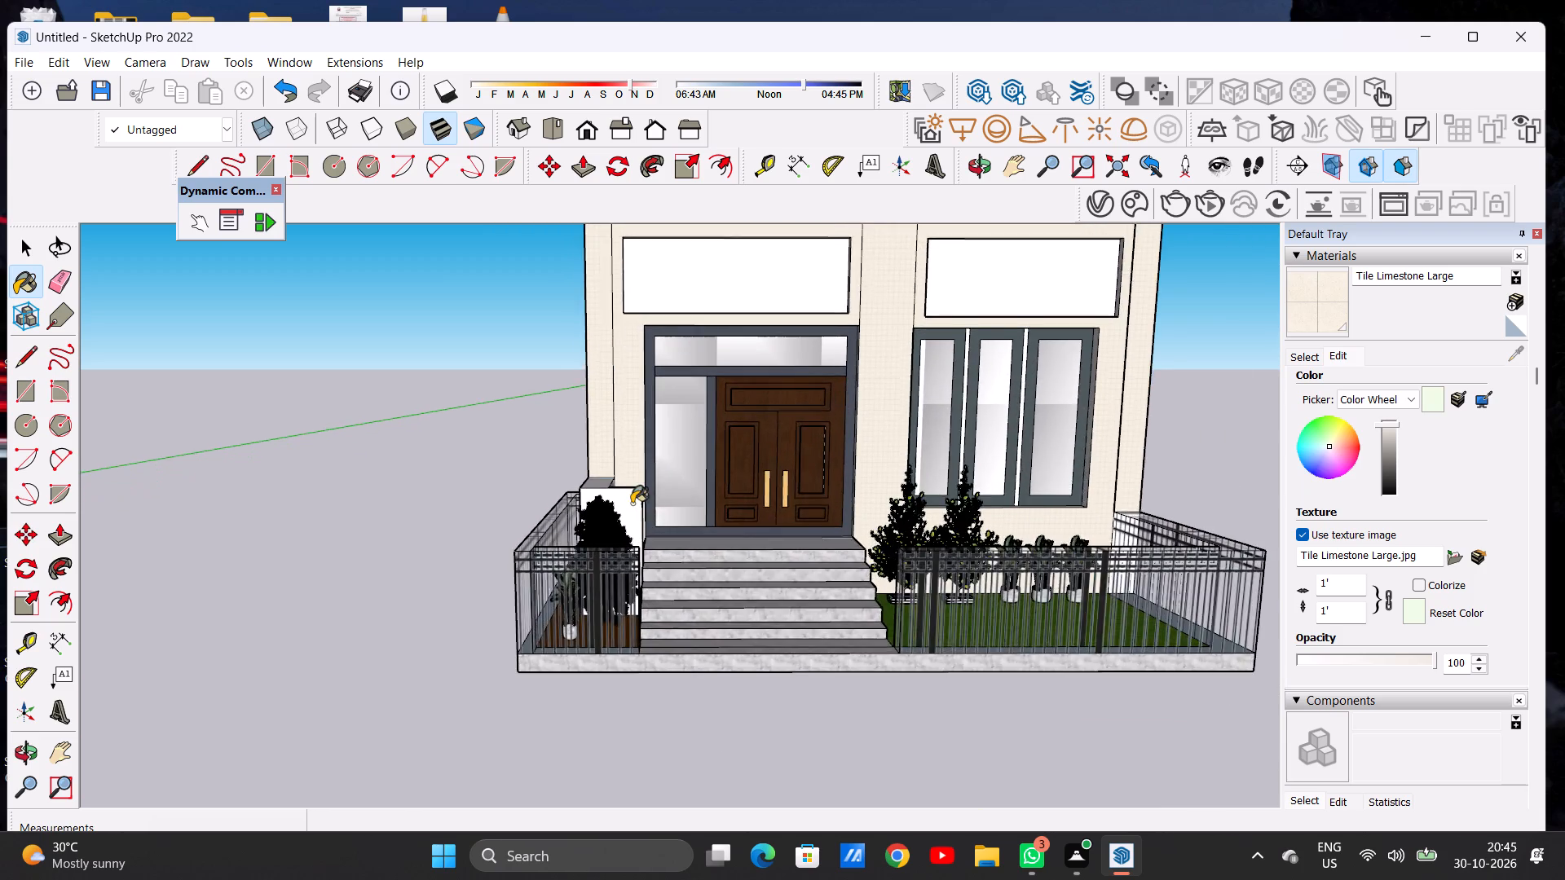
pyautogui.scroll(16, 624, 499)
pyautogui.scroll(-1, 624, 499)
pyautogui.click(619, 486)
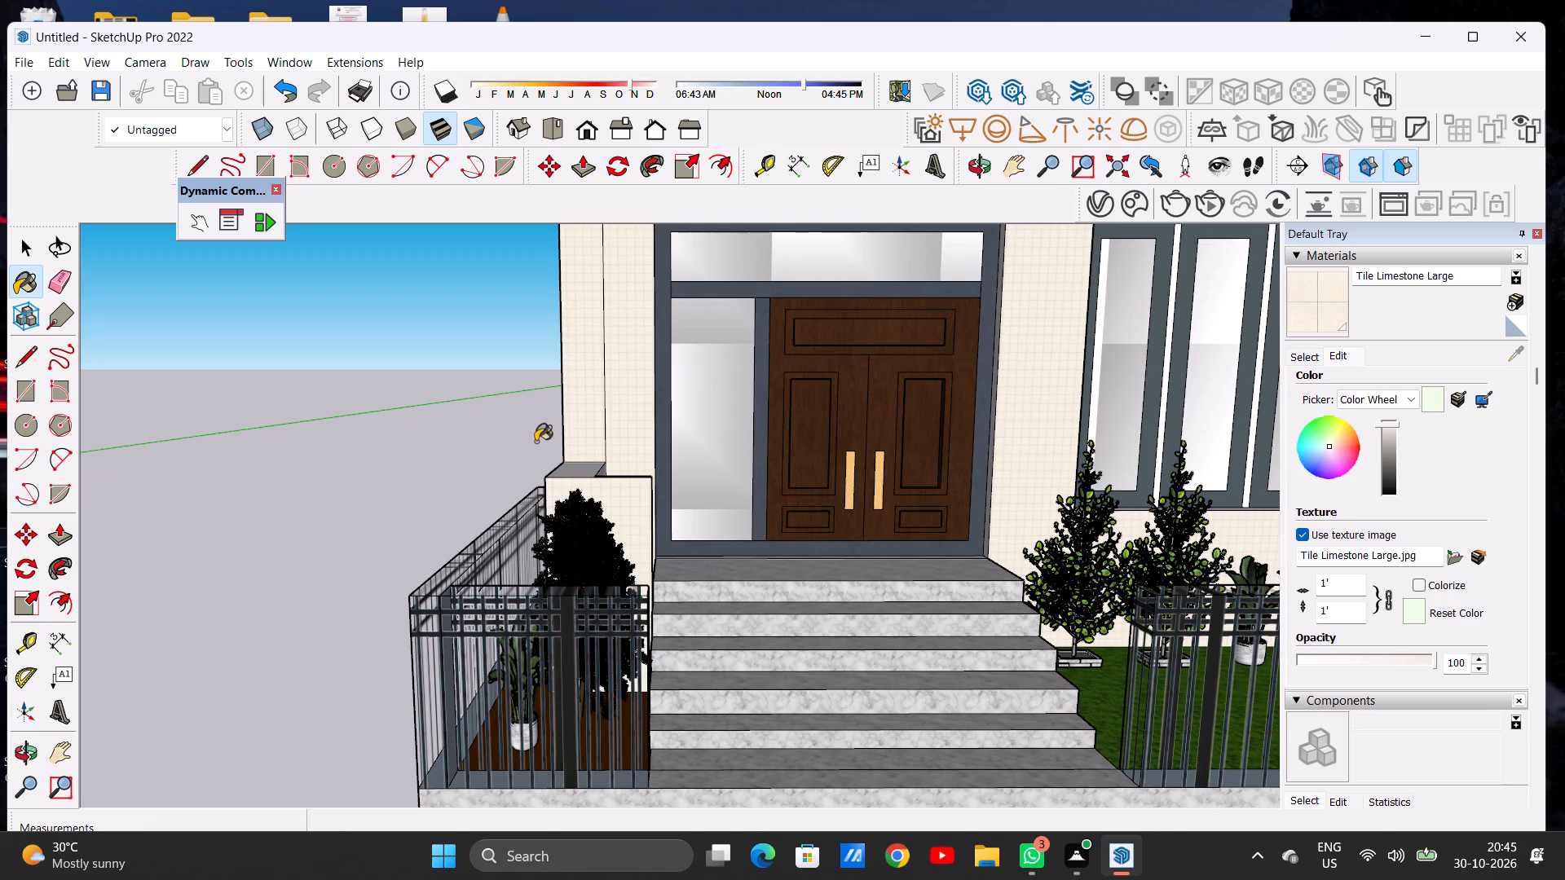
# Paint the outer side face of the low entrance wall with Tile Limestone Large.
pyautogui.moveTo(536, 447); pyautogui.dragTo(828, 486, button='middle')
pyautogui.scroll(1, 647, 547)
pyautogui.scroll(-1, 647, 547)
pyautogui.scroll(1, 647, 547)
pyautogui.scroll(-1, 647, 547)
pyautogui.scroll(3, 647, 547)
pyautogui.scroll(-1, 640, 532)
pyautogui.scroll(5, 640, 532)
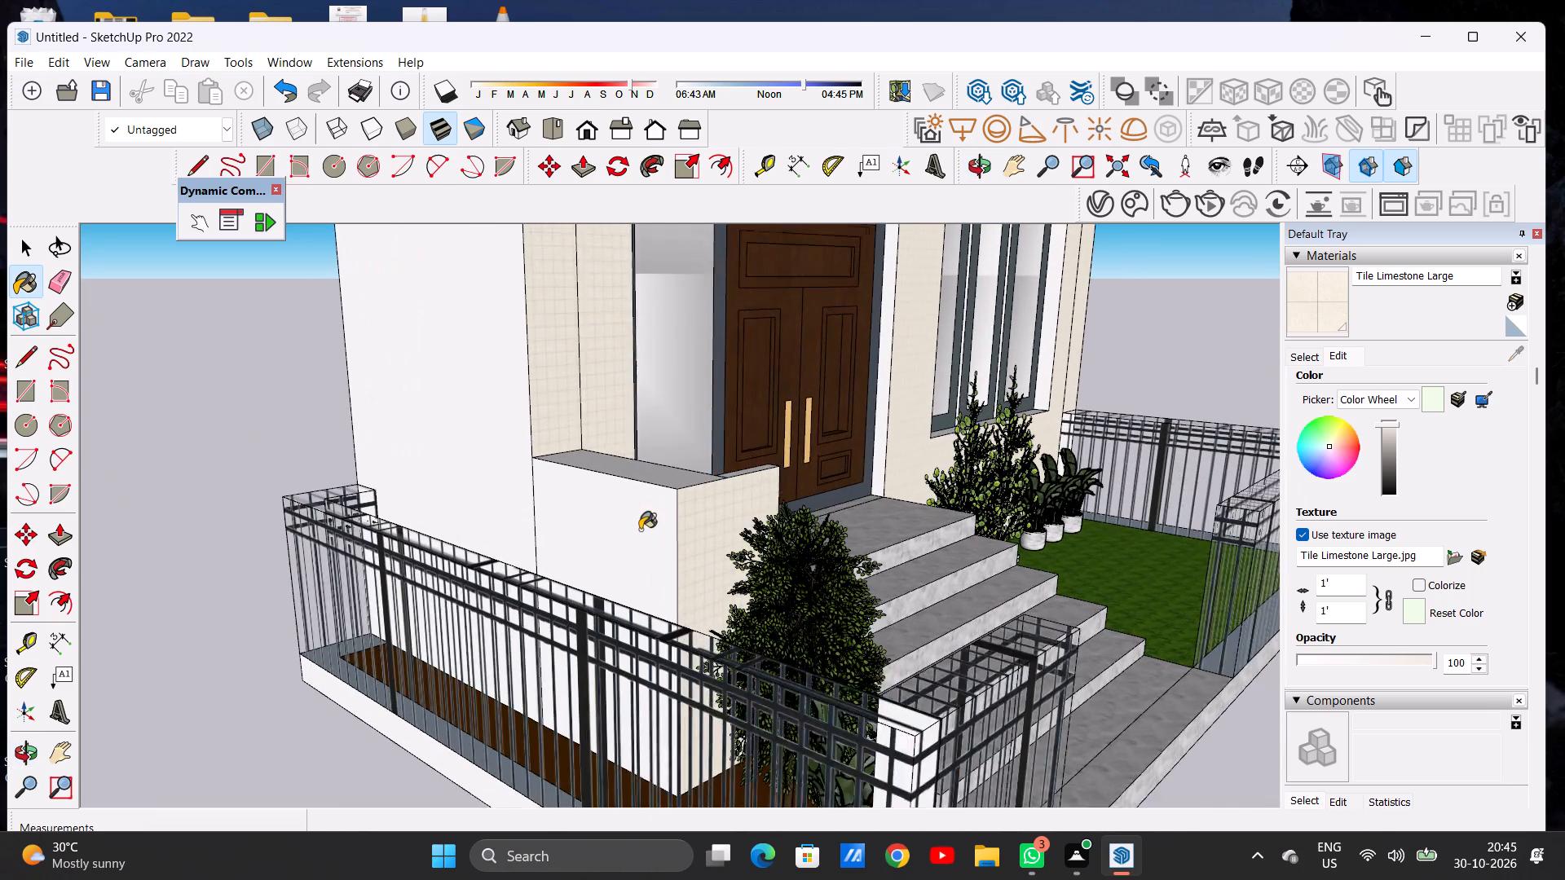
pyautogui.click(637, 521)
# Paint both top faces of the L-shaped low entrance wall with Tile Limestone Large.
pyautogui.moveTo(643, 470); pyautogui.dragTo(638, 557, button='middle')
pyautogui.scroll(4, 638, 557)
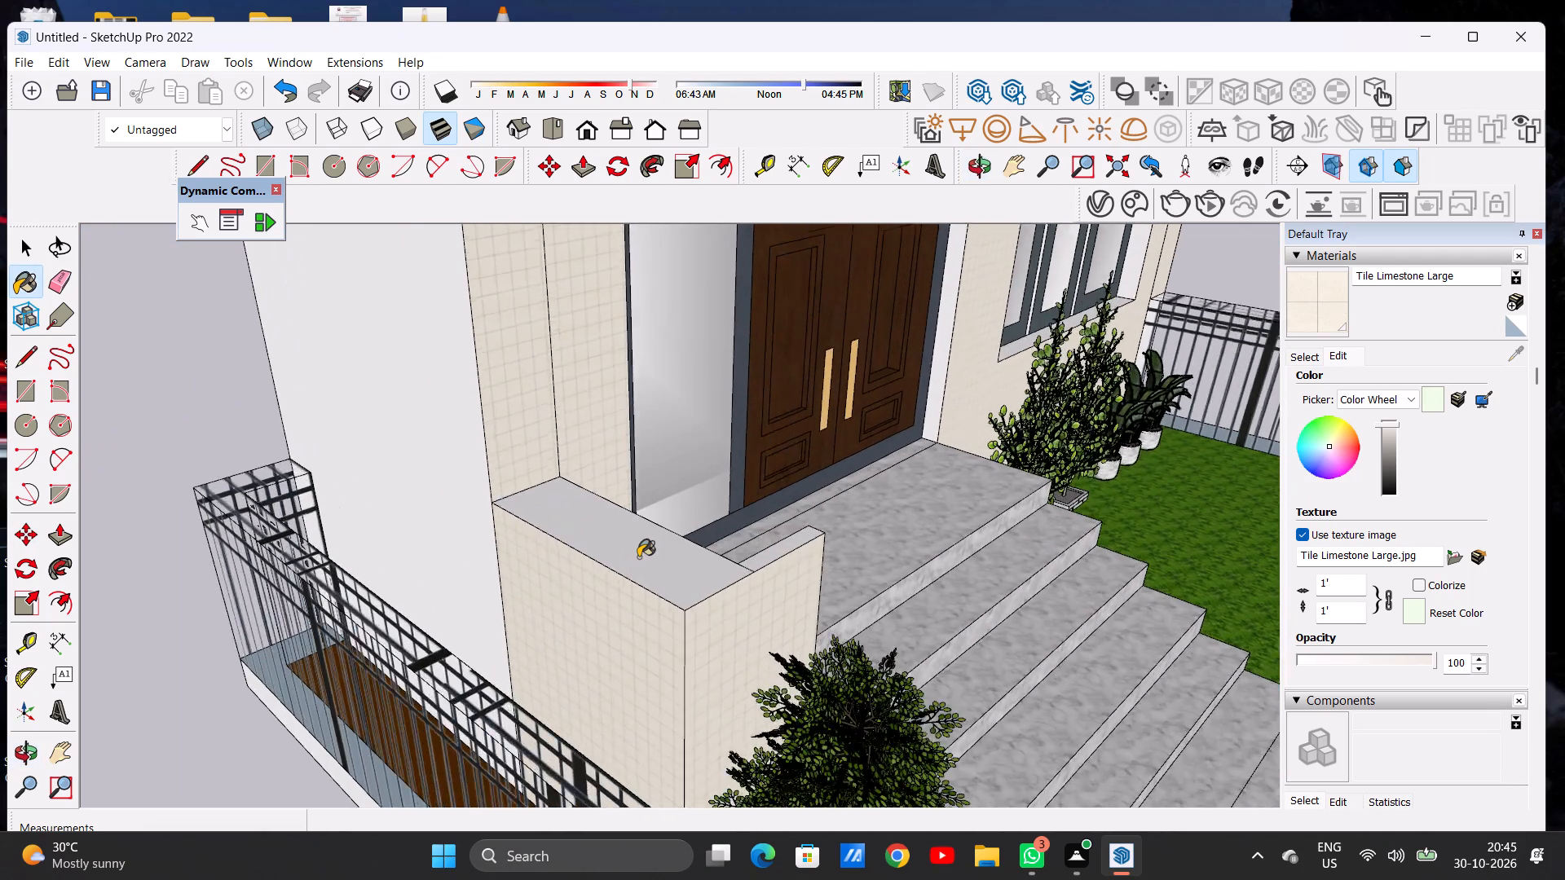
pyautogui.scroll(2, 638, 557)
pyautogui.click(638, 557)
pyautogui.scroll(12, 777, 600)
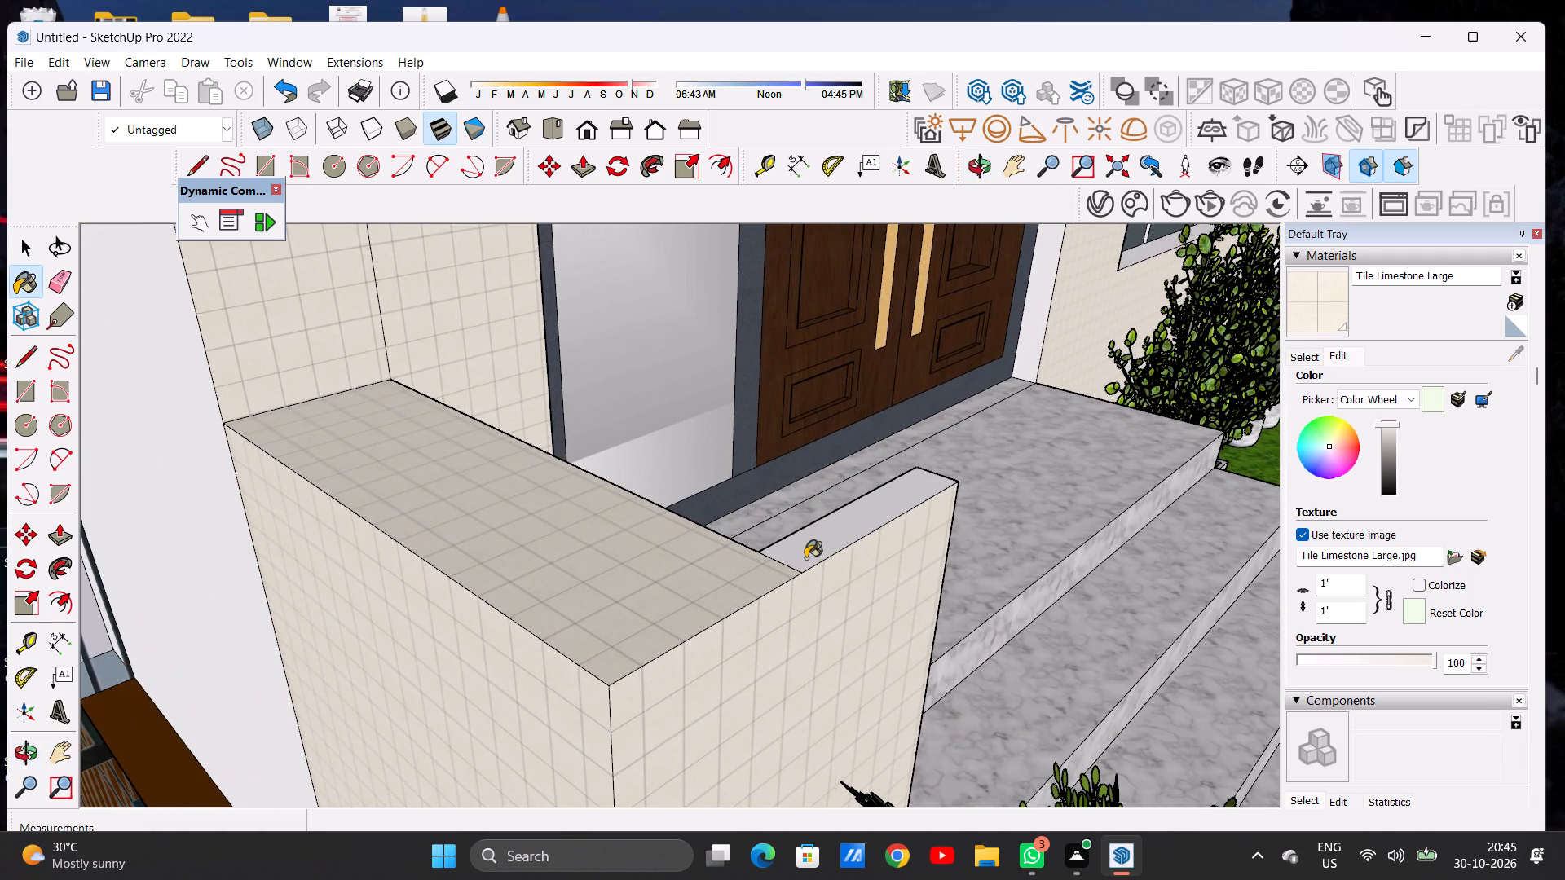
pyautogui.click(800, 555)
pyautogui.scroll(-7, 813, 505)
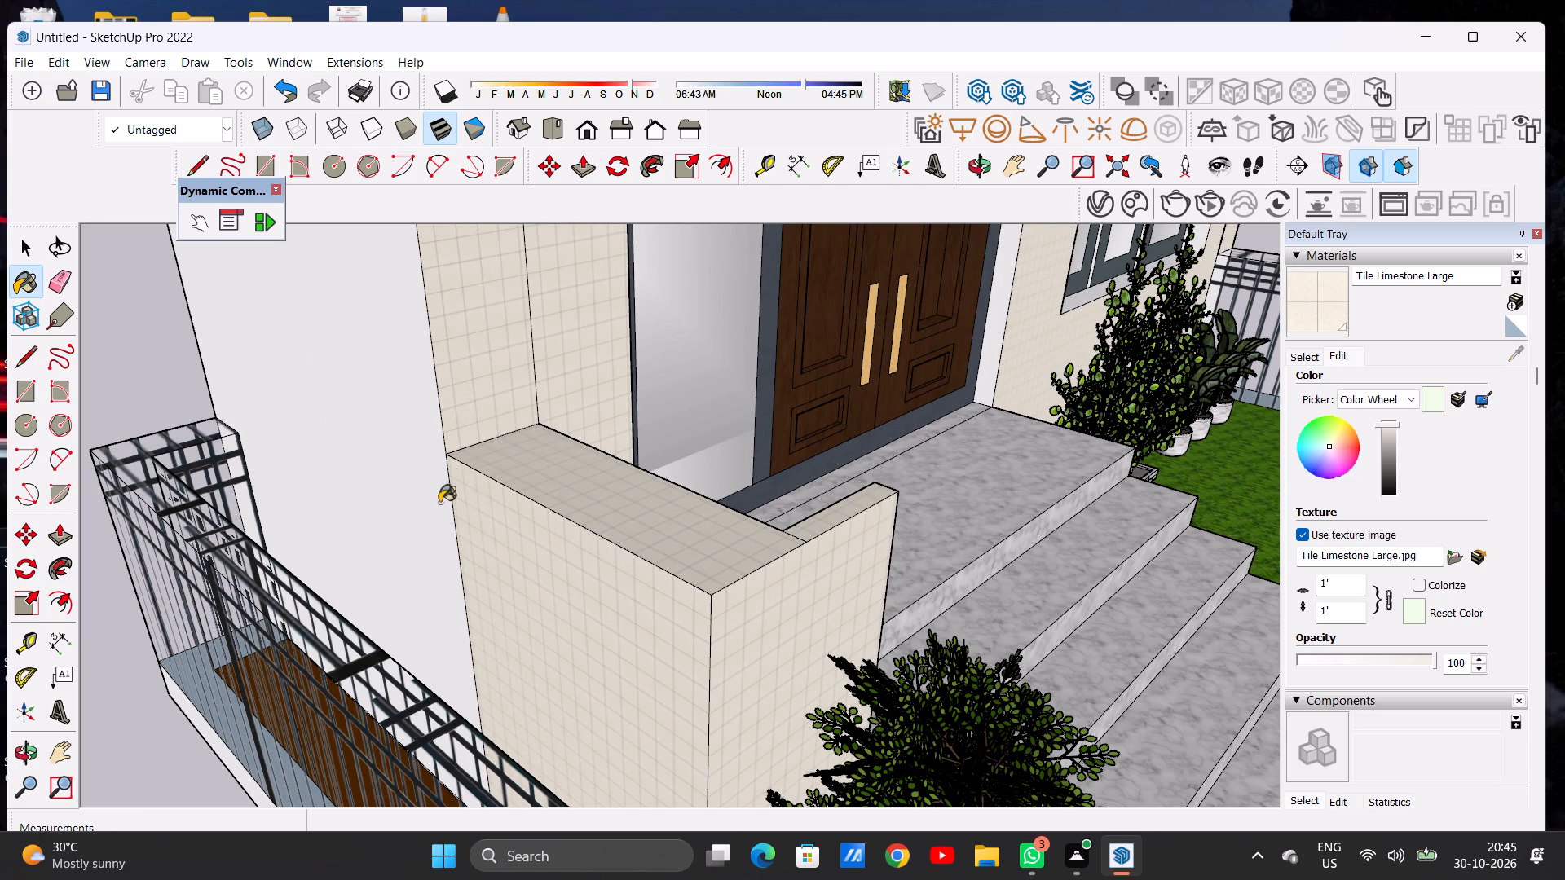
# Paint the house's white side wall next to the low entrance wall with Tile Limestone Large.
pyautogui.click(420, 497)
pyautogui.scroll(-8, 420, 496)
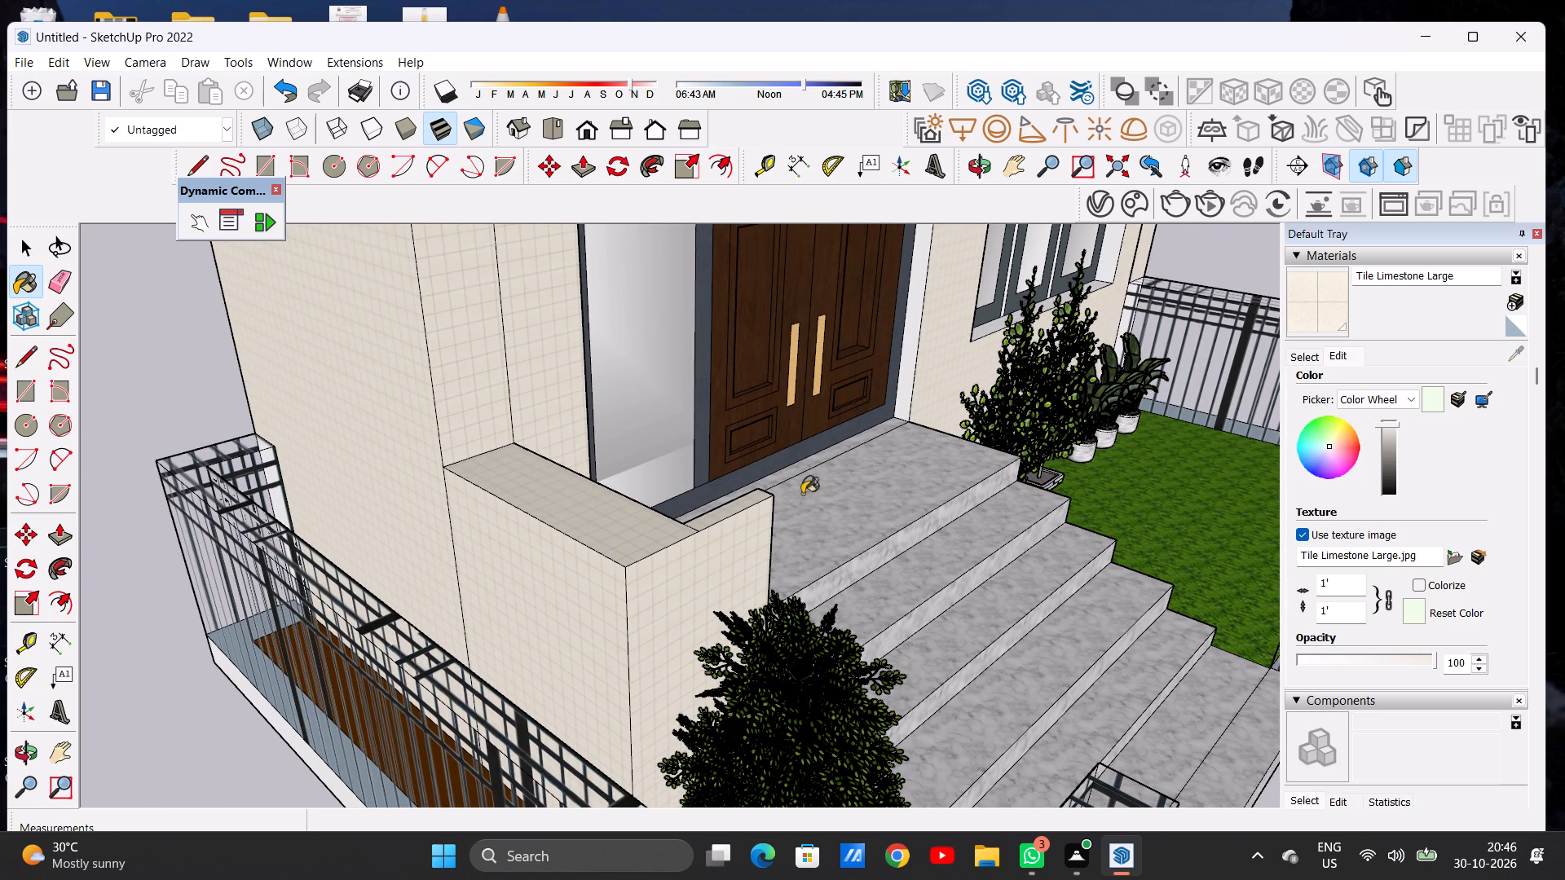
# Paint the end face and the large inner face of the low entrance wall with Tile Limestone Large.
pyautogui.moveTo(833, 495); pyautogui.dragTo(355, 589, button='middle')
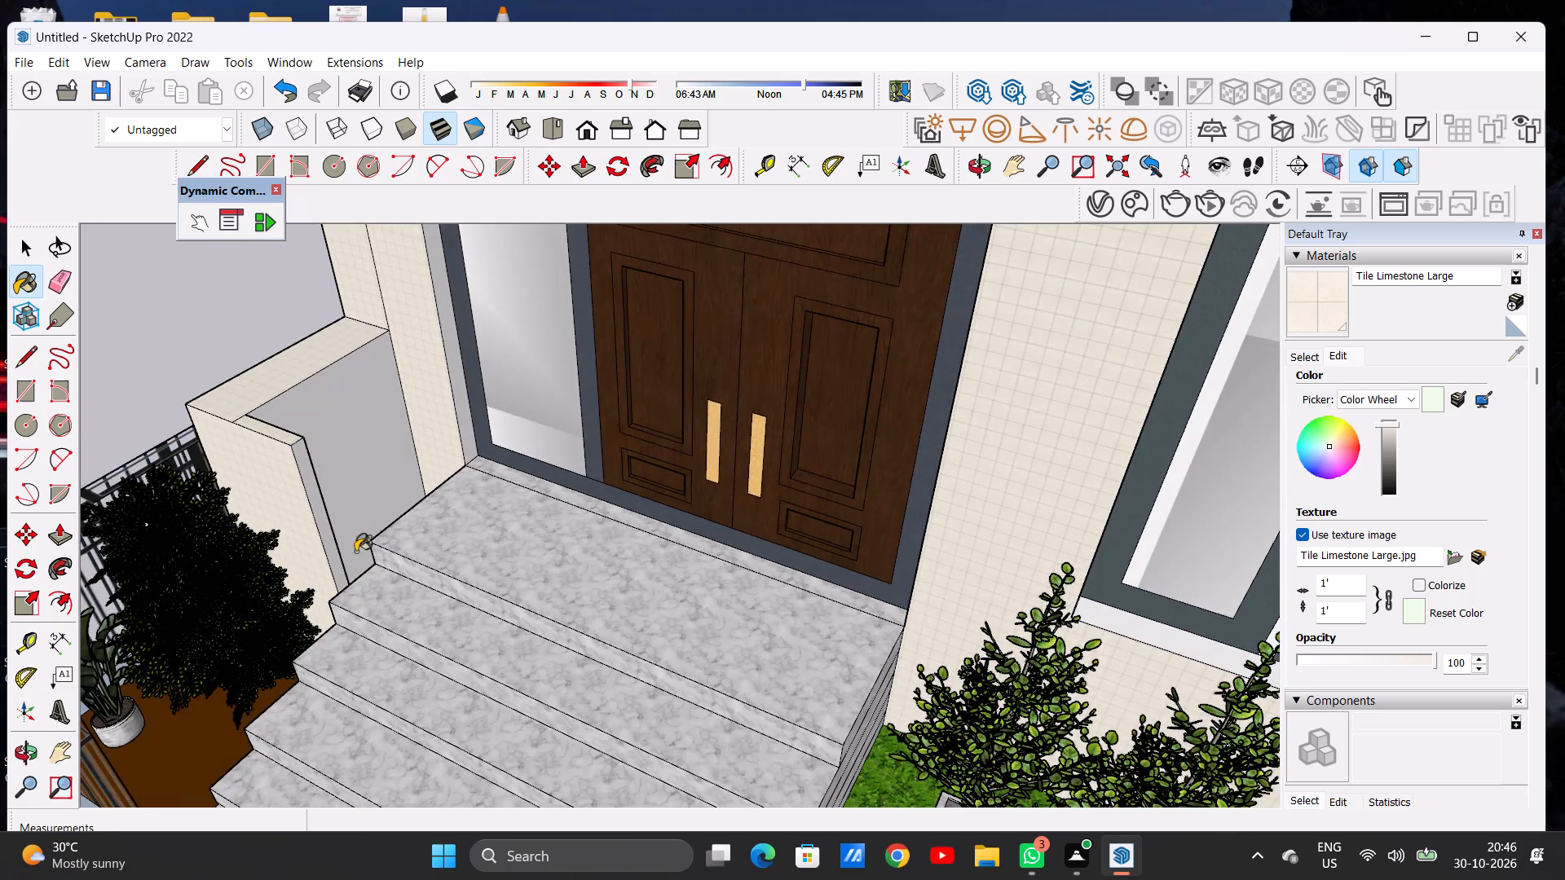
pyautogui.scroll(8, 297, 419)
pyautogui.scroll(-1, 280, 441)
pyautogui.scroll(4, 278, 447)
pyautogui.scroll(-1, 280, 457)
pyautogui.scroll(10, 282, 463)
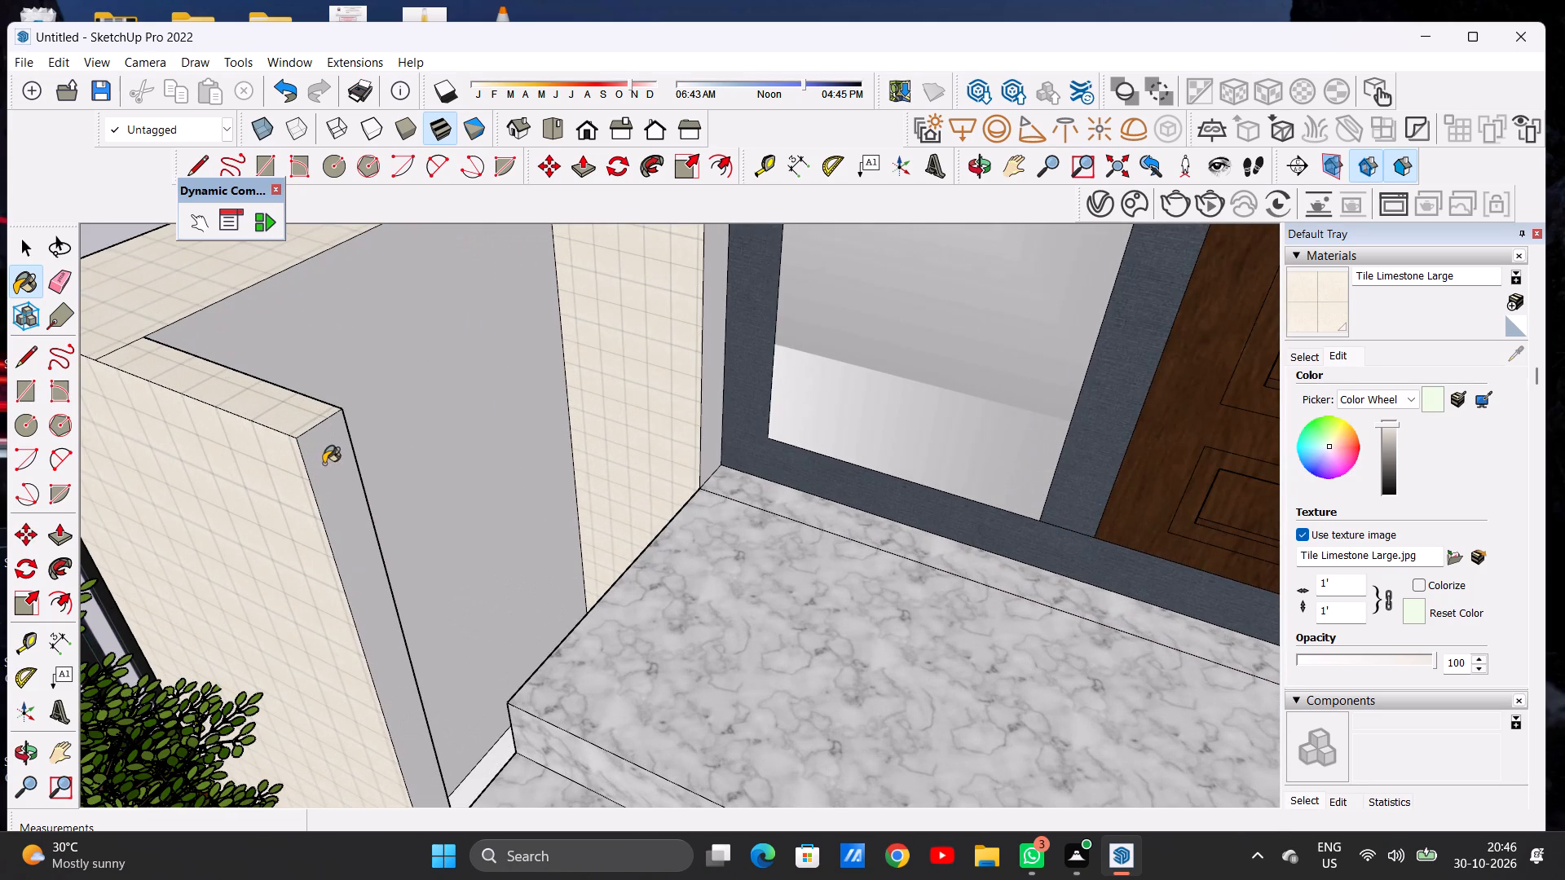
pyautogui.click(324, 464)
pyautogui.click(415, 382)
# Paint the remaining narrow inner face of the low wall's short return beside the stairs with Tile Limestone Large.
pyautogui.scroll(-6, 421, 464)
pyautogui.moveTo(532, 436); pyautogui.dragTo(477, 442, button='middle')
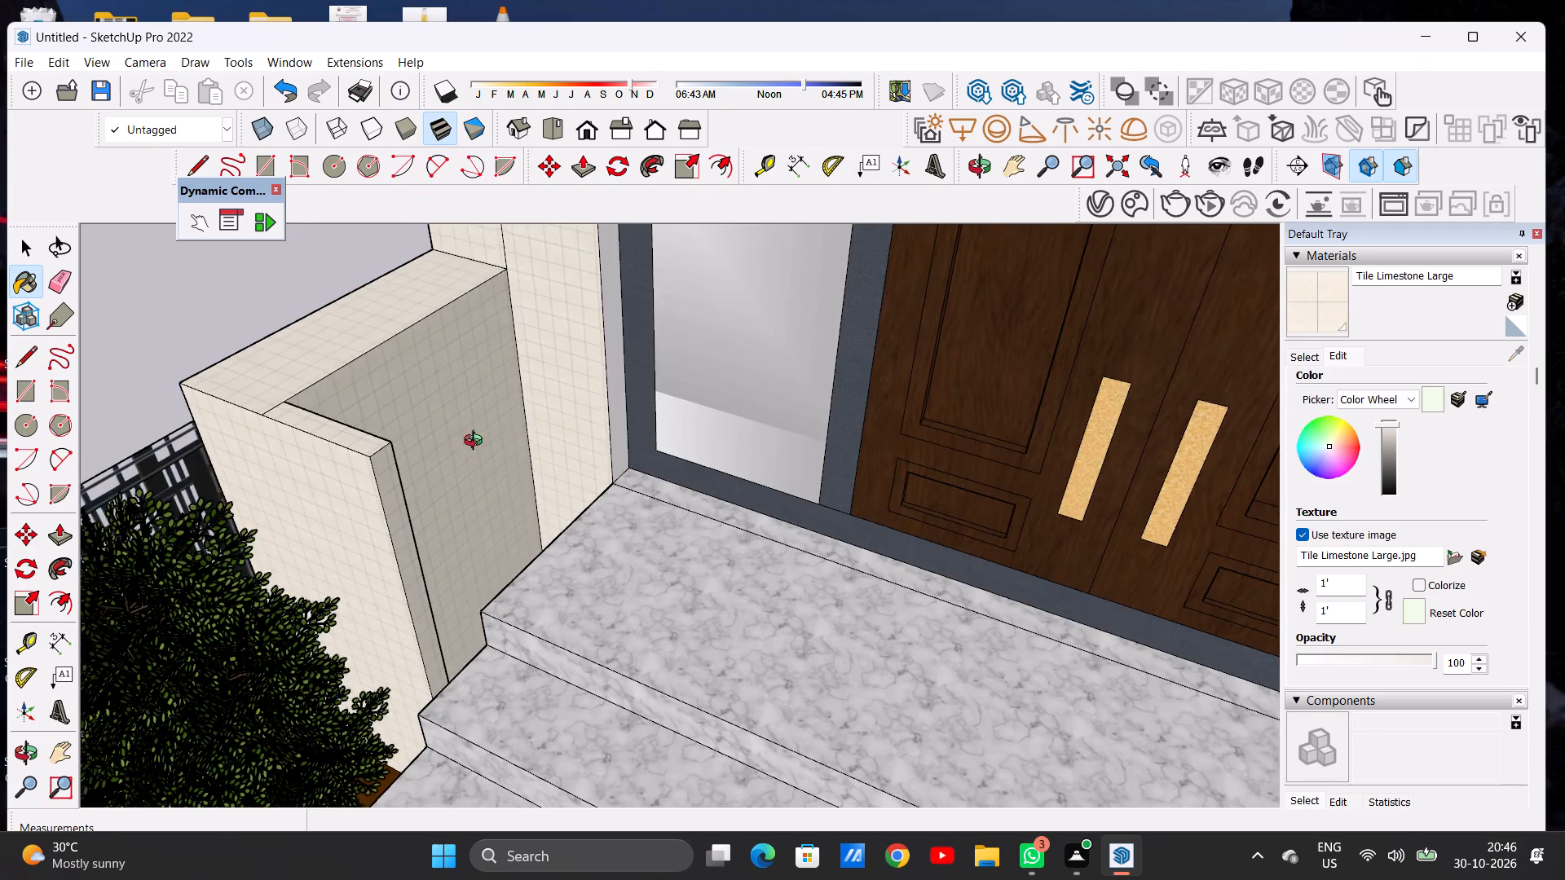
pyautogui.moveTo(477, 442); pyautogui.dragTo(289, 535, button='middle')
pyautogui.scroll(8, 349, 327)
pyautogui.scroll(-1, 315, 375)
pyautogui.scroll(1, 315, 379)
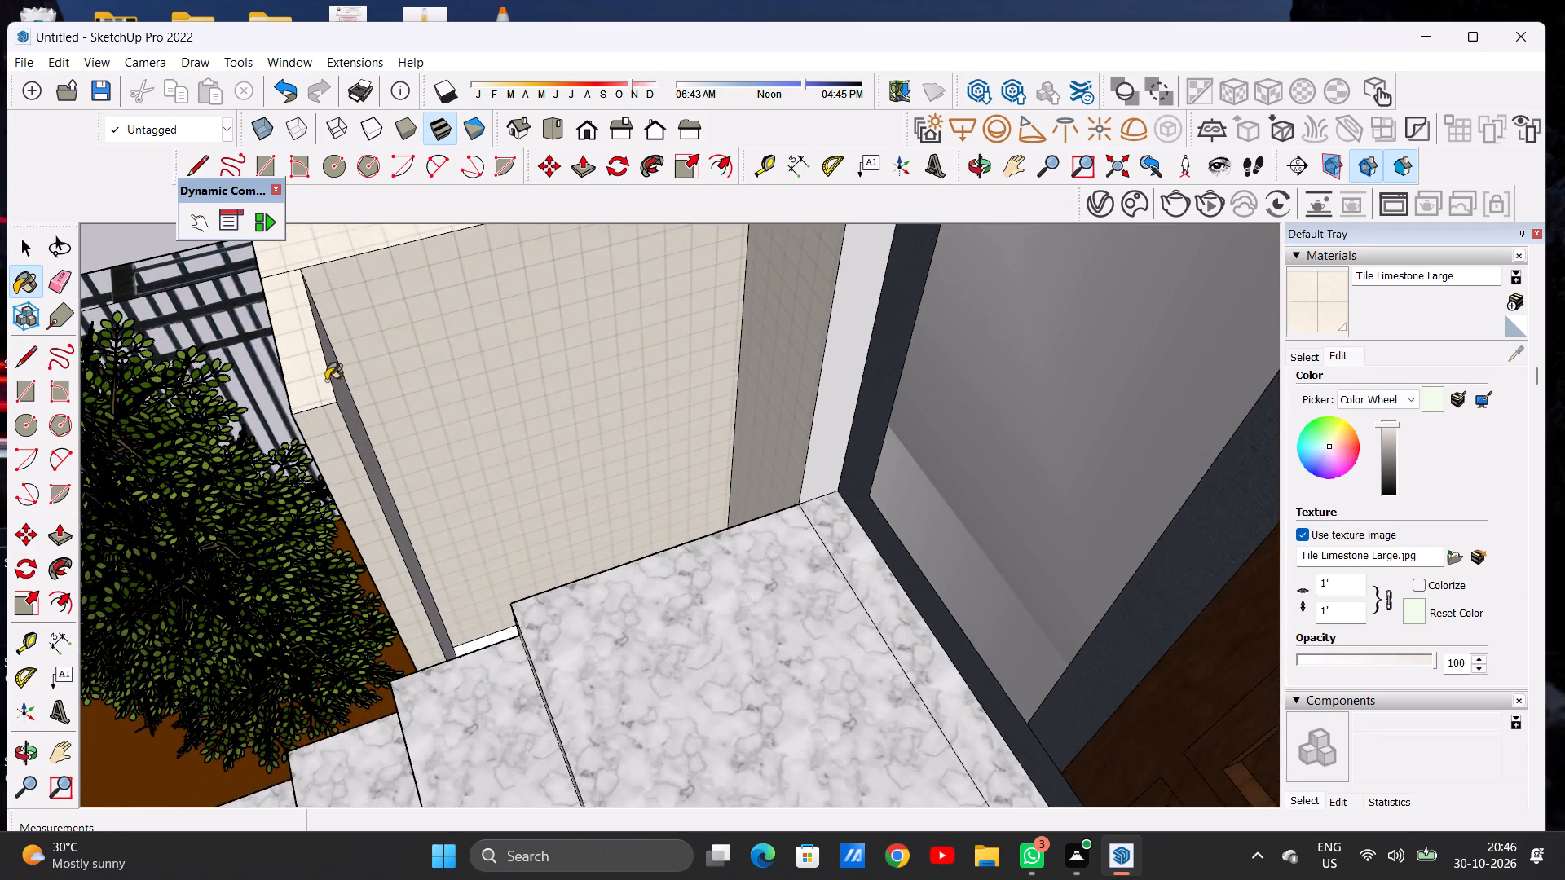
pyautogui.scroll(4, 342, 381)
pyautogui.scroll(-1, 336, 400)
pyautogui.scroll(16, 333, 403)
pyautogui.click(335, 398)
pyautogui.scroll(-3, 336, 403)
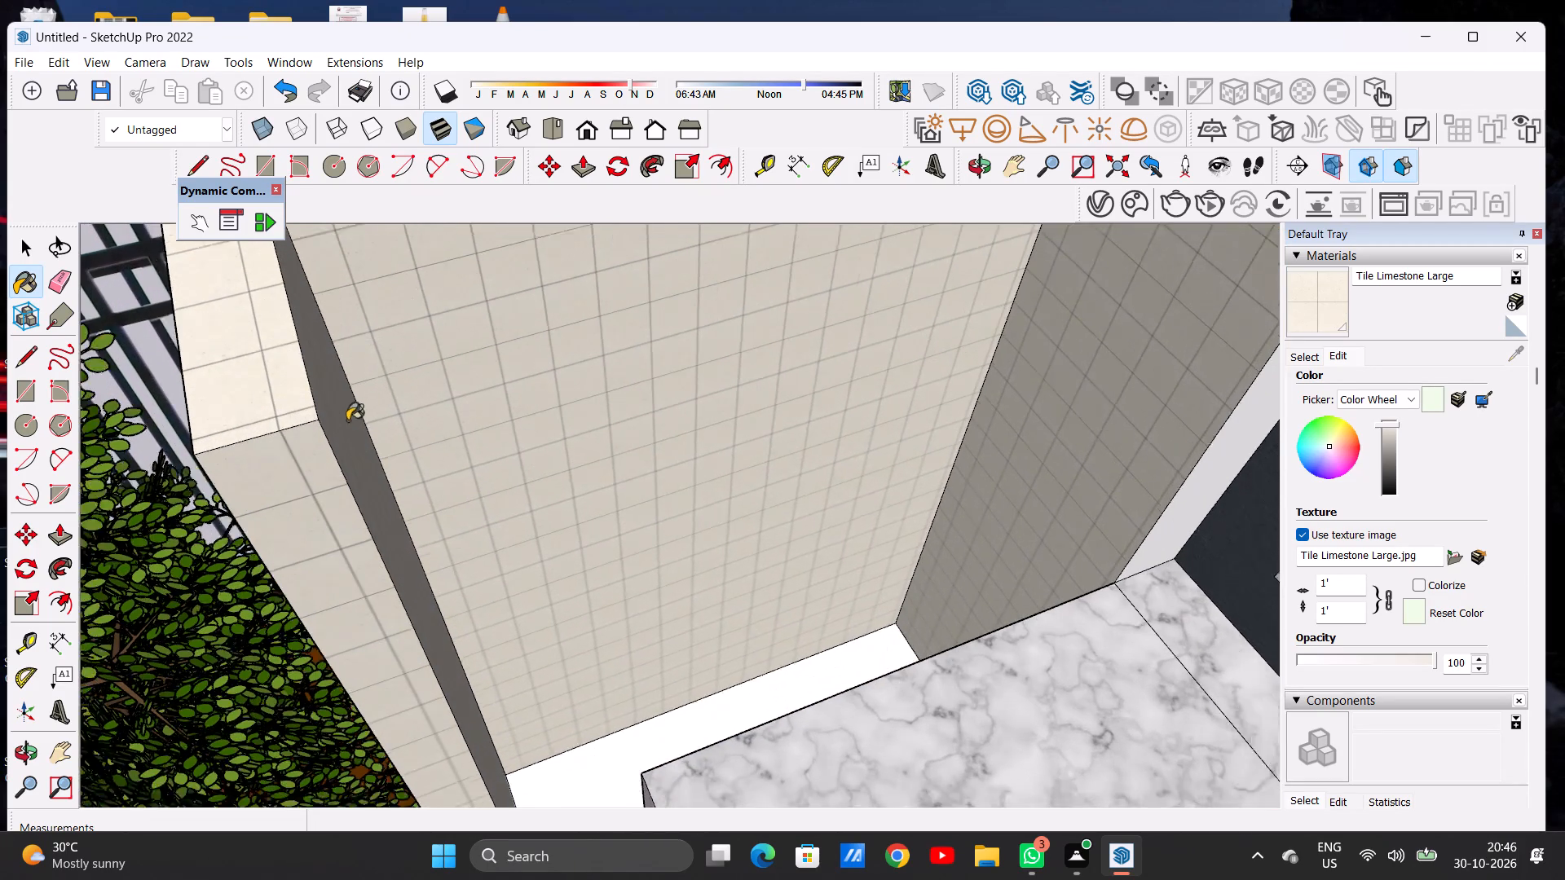
pyautogui.scroll(-20, 347, 420)
pyautogui.scroll(-2, 347, 420)
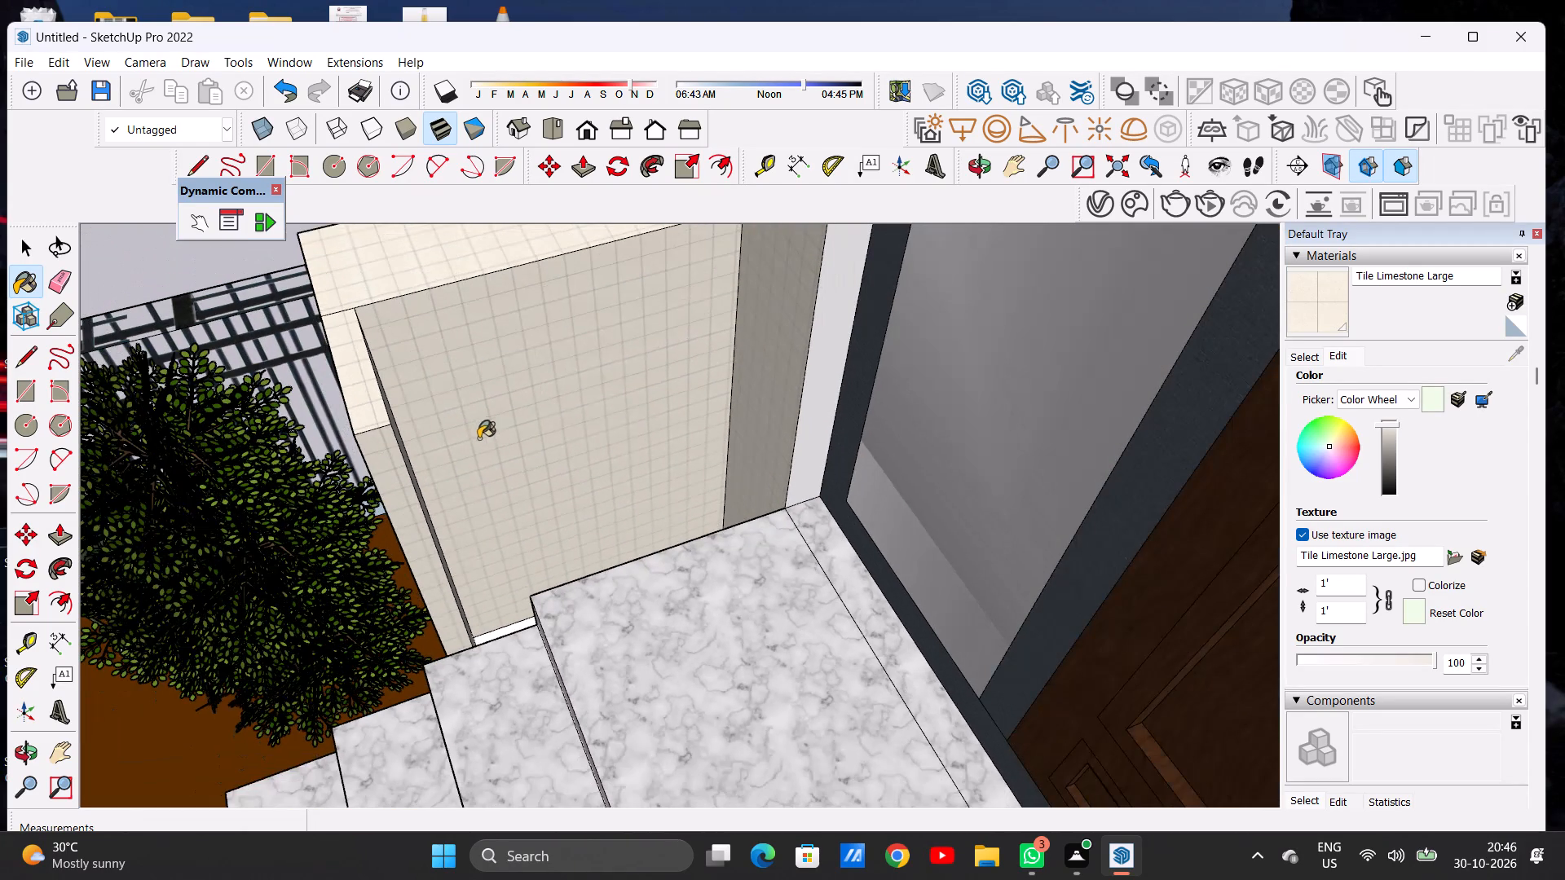
pyautogui.scroll(-13, 558, 446)
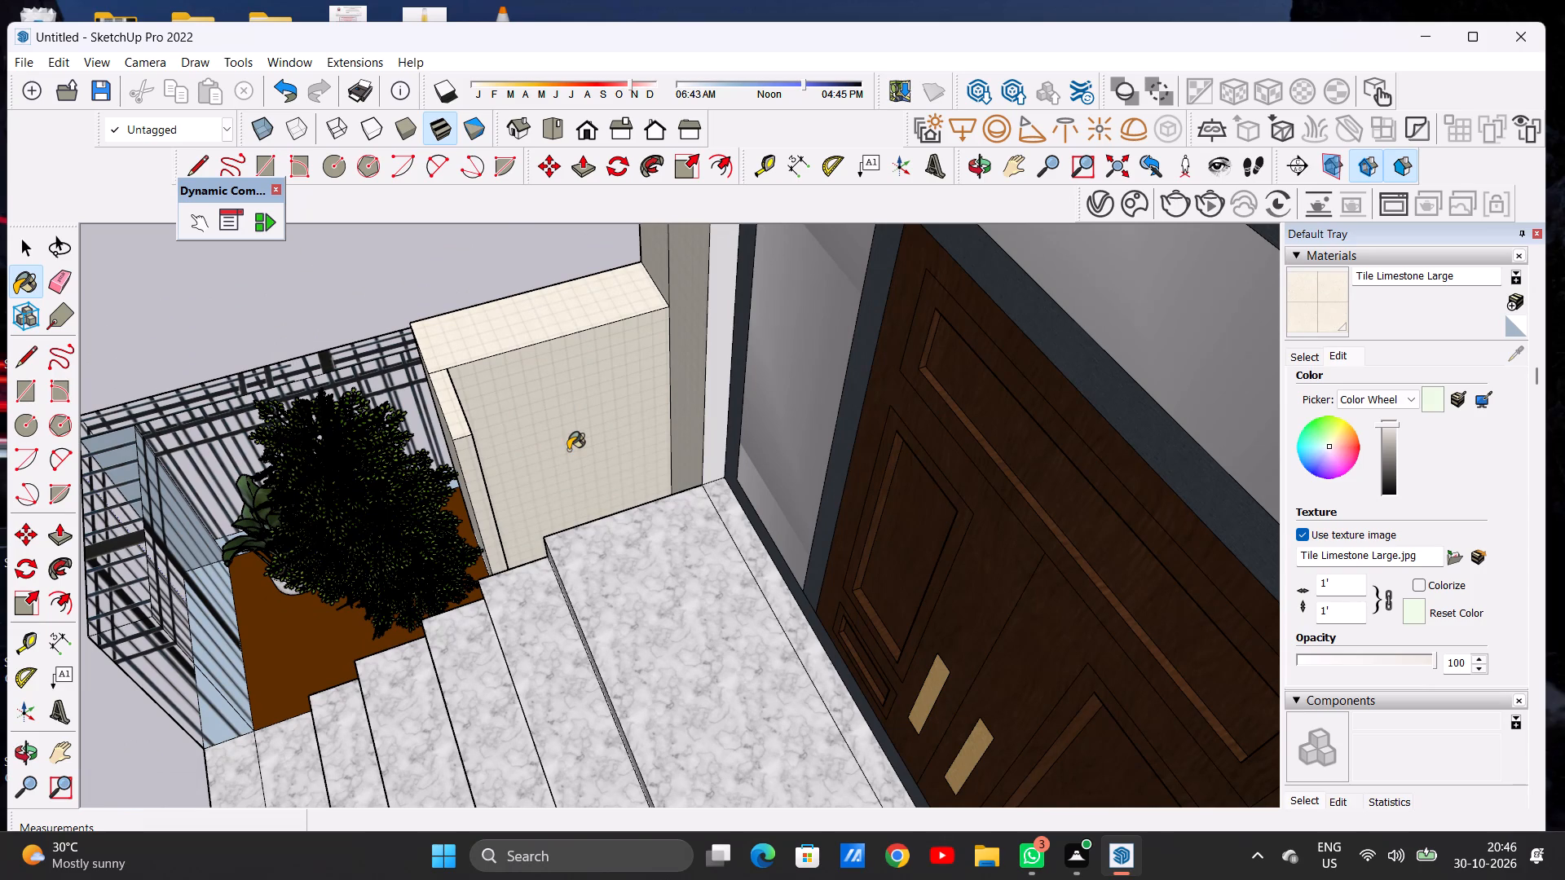
# Examine the low entrance wall, the stairs and the house front for faces that still need the limestone material.
pyautogui.scroll(-12, 568, 450)
pyautogui.scroll(-3, 618, 403)
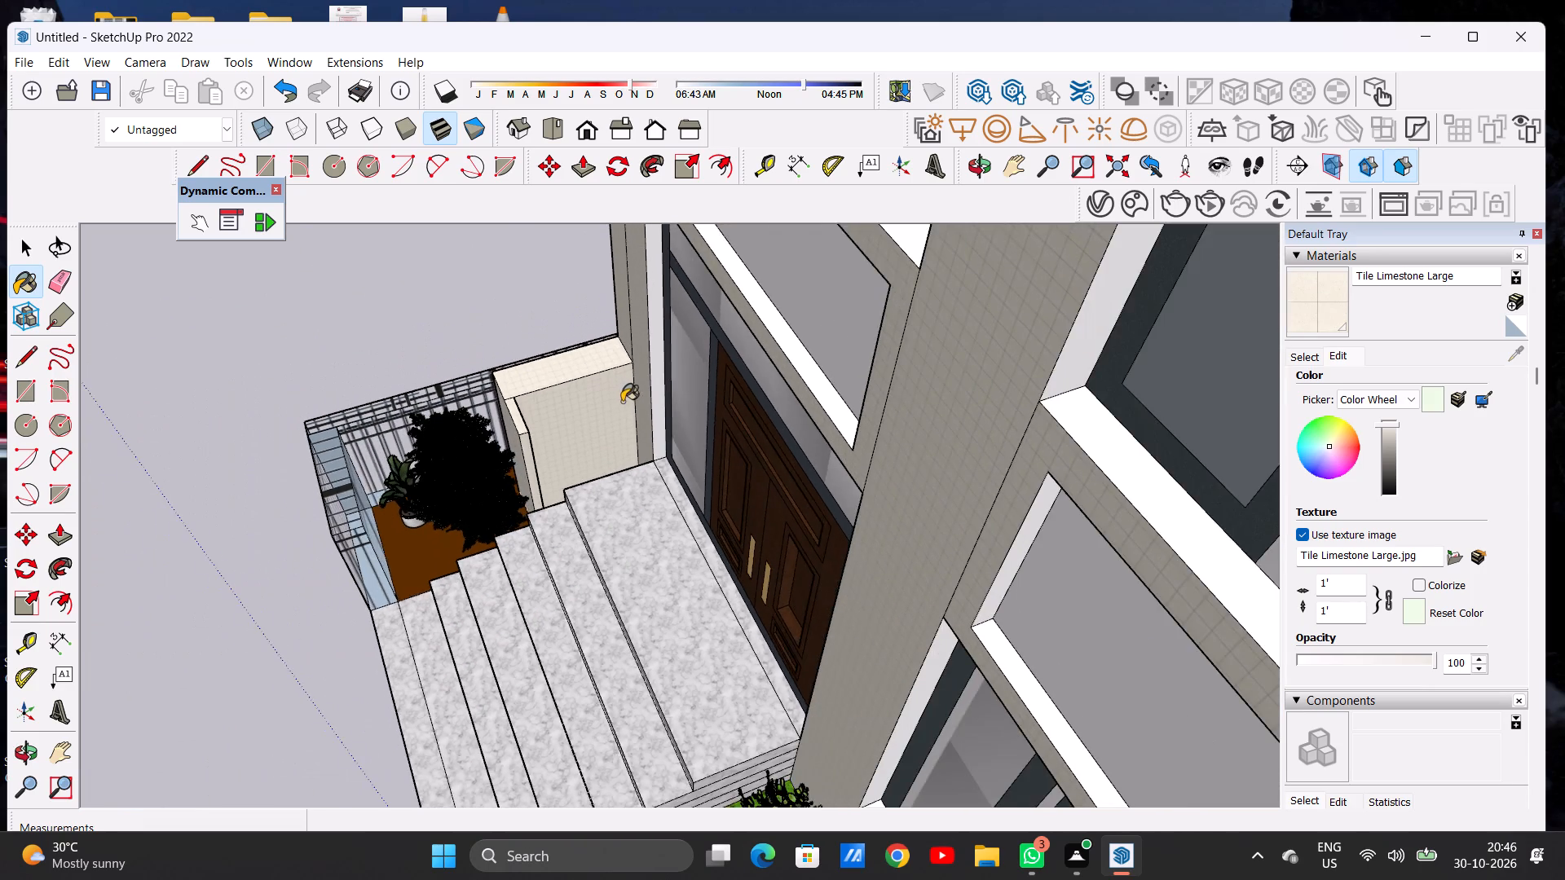
pyautogui.scroll(-2, 622, 402)
pyautogui.moveTo(584, 465); pyautogui.dragTo(883, 367, button='middle')
pyautogui.scroll(-6, 809, 428)
pyautogui.moveTo(837, 487); pyautogui.dragTo(948, 404, button='middle')
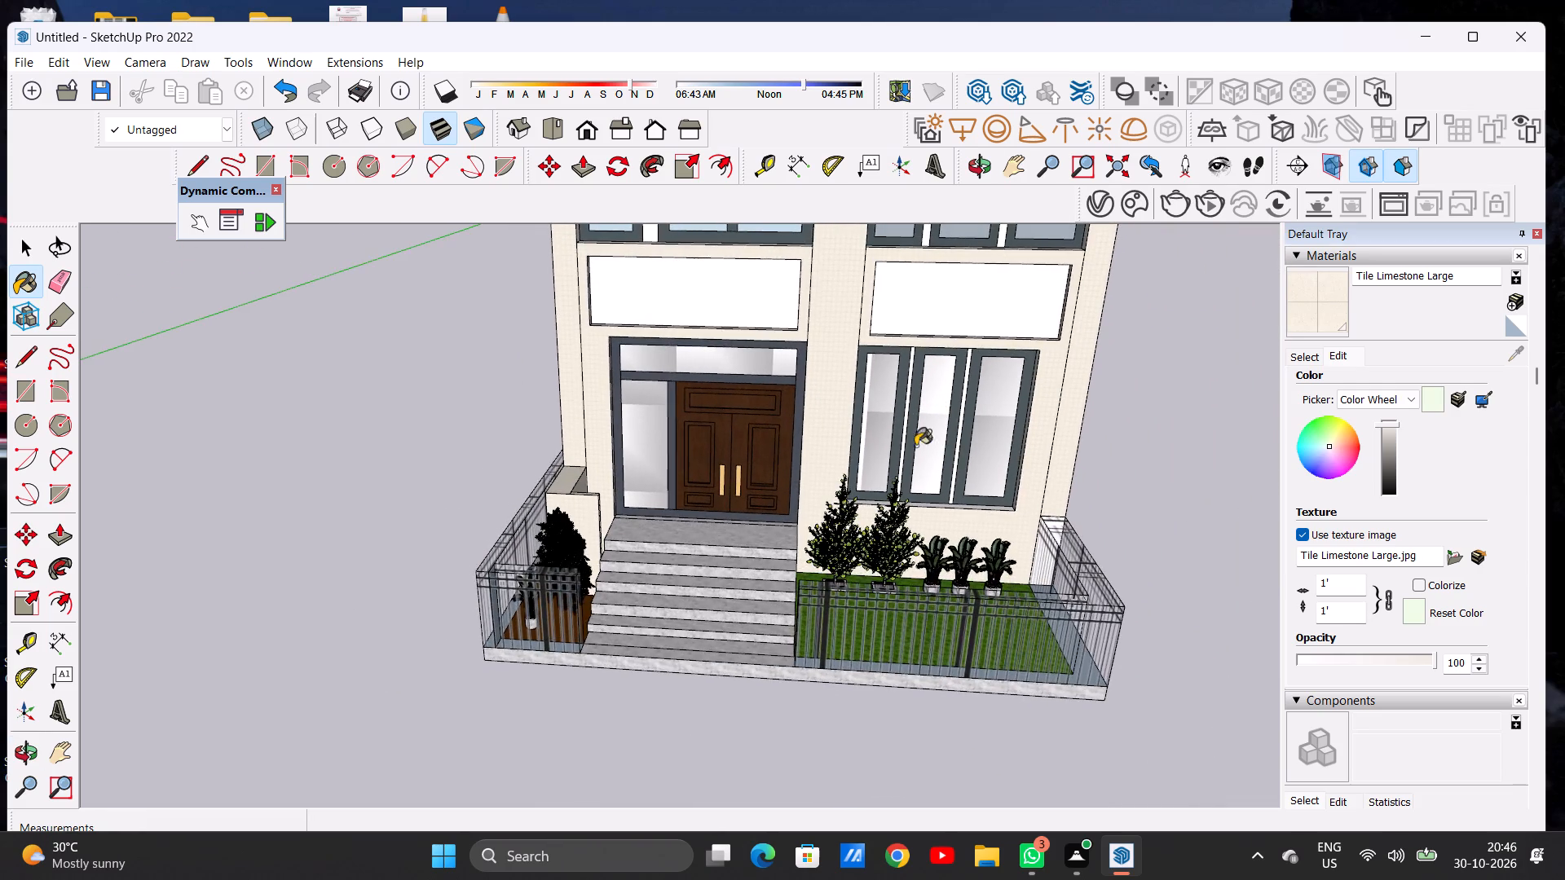
pyautogui.scroll(-11, 822, 491)
pyautogui.scroll(7, 722, 530)
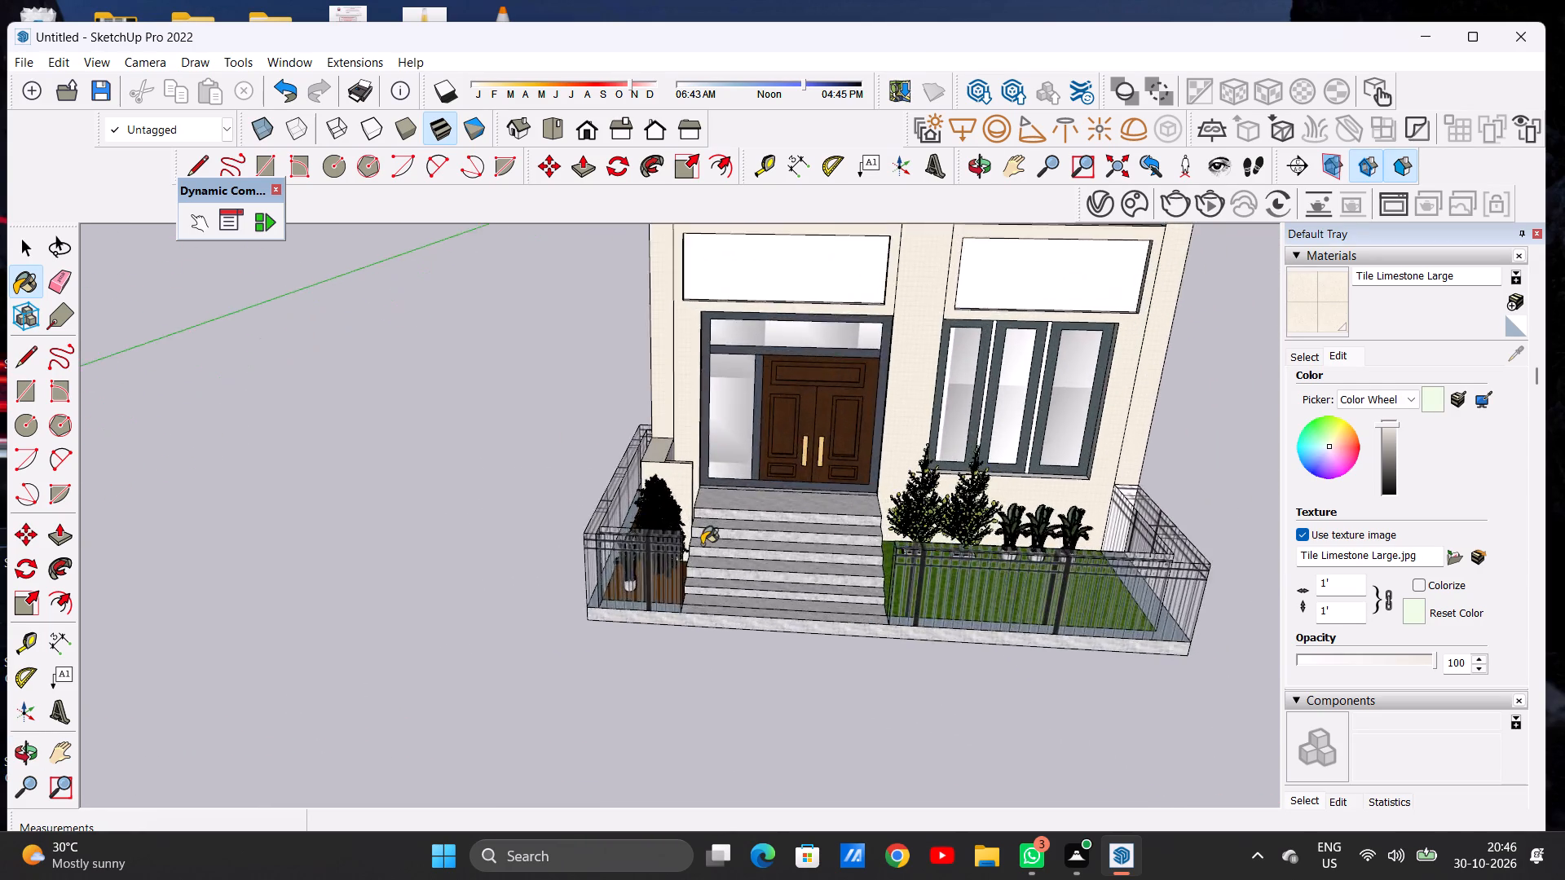
pyautogui.scroll(20, 702, 544)
pyautogui.middleClick(765, 407)
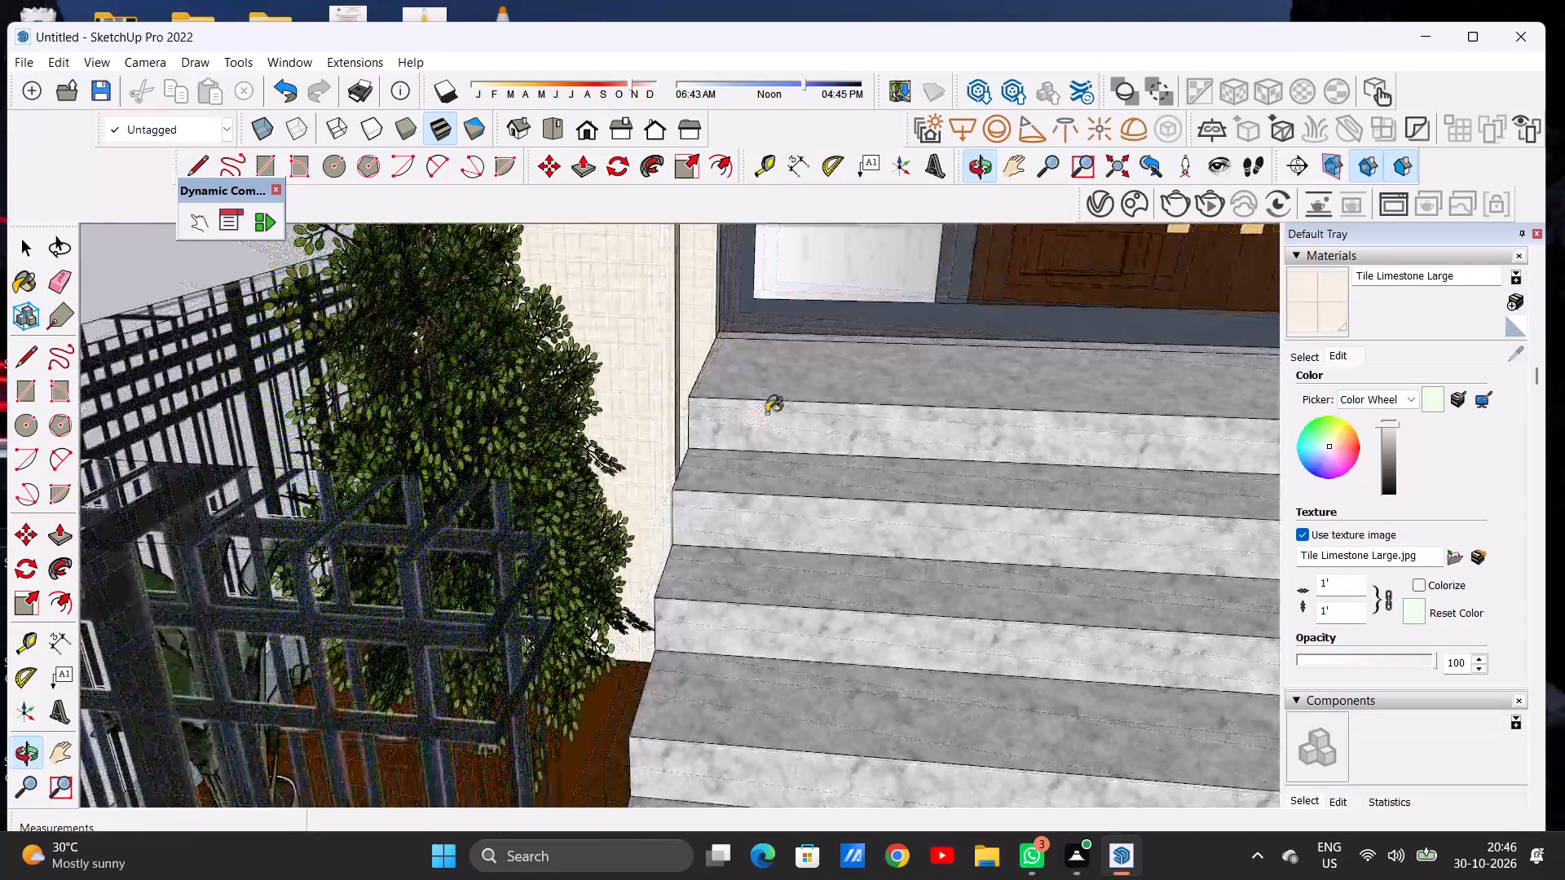
pyautogui.scroll(-13, 707, 495)
pyautogui.moveTo(602, 403); pyautogui.dragTo(707, 384, button='middle')
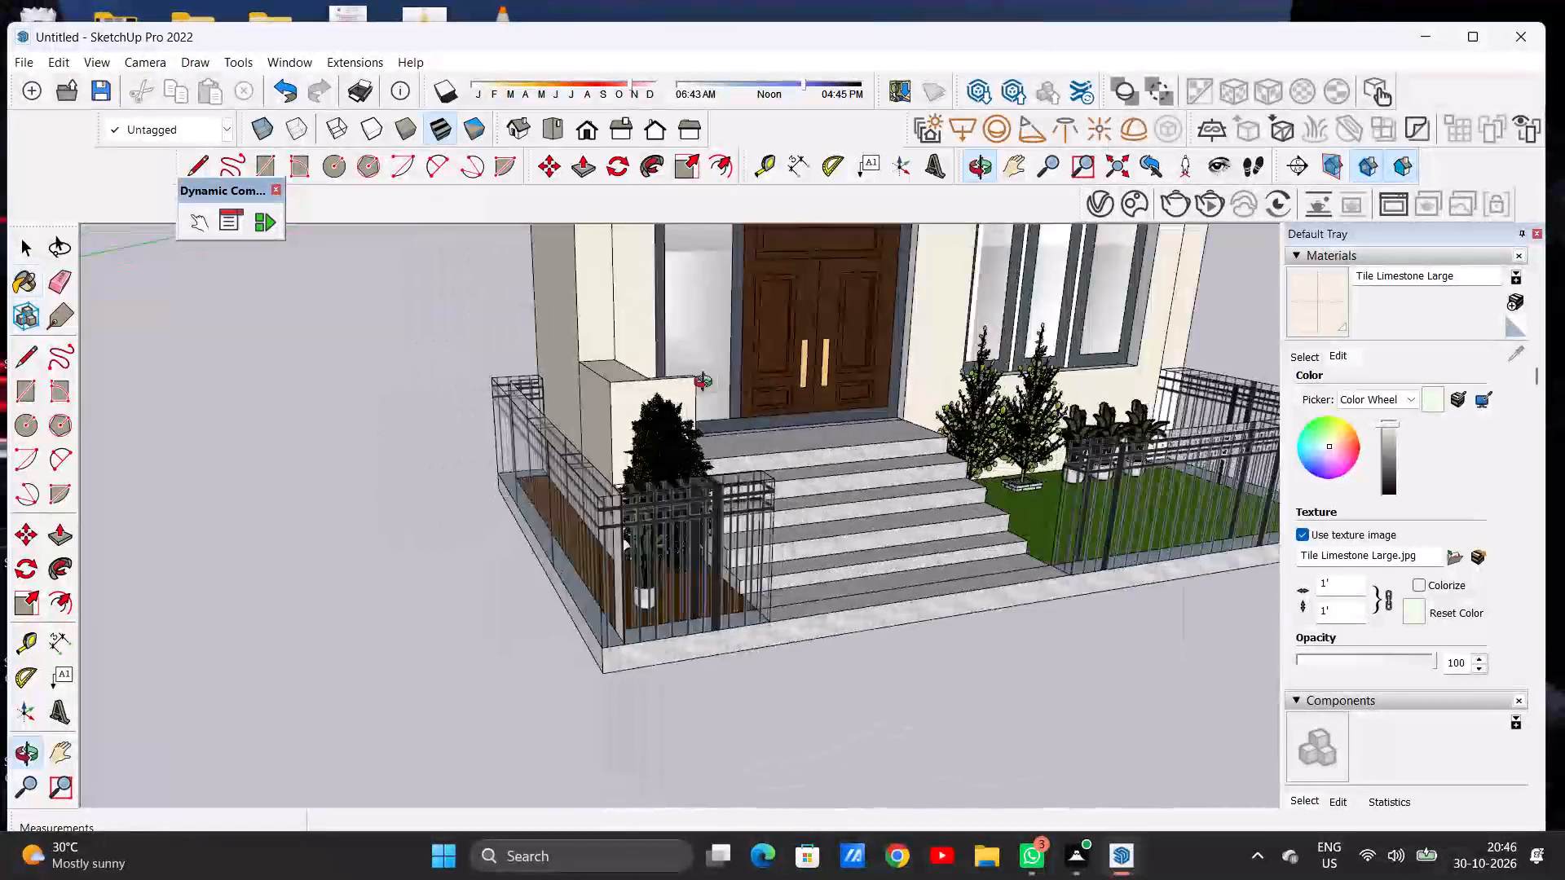
pyautogui.moveTo(707, 384); pyautogui.dragTo(633, 386, button='middle')
# Paint the white recessed panel above the entrance door with Tile Limestone Large.
pyautogui.scroll(-17, 621, 402)
pyautogui.scroll(-8, 617, 407)
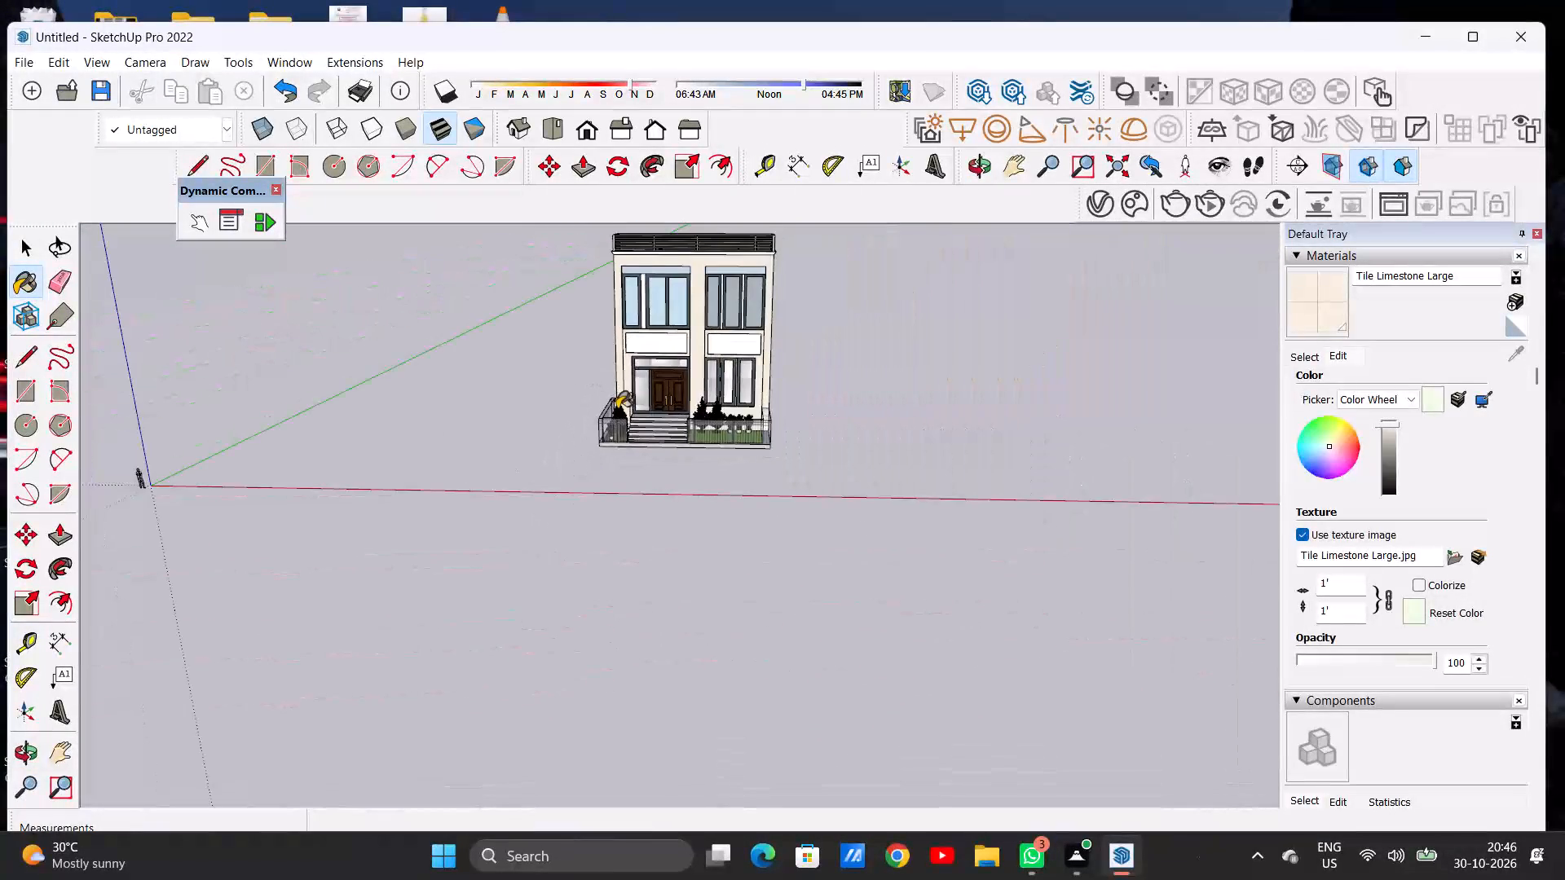
pyautogui.scroll(-2, 617, 409)
pyautogui.scroll(1, 698, 352)
pyautogui.scroll(-1, 701, 349)
pyautogui.scroll(18, 701, 349)
pyautogui.scroll(-1, 640, 326)
pyautogui.scroll(2, 640, 326)
pyautogui.click(611, 344)
# Paint the white recessed panel above the ground-floor window with Tile Limestone Large.
pyautogui.scroll(1, 785, 345)
pyautogui.scroll(-1, 785, 345)
pyautogui.scroll(5, 785, 345)
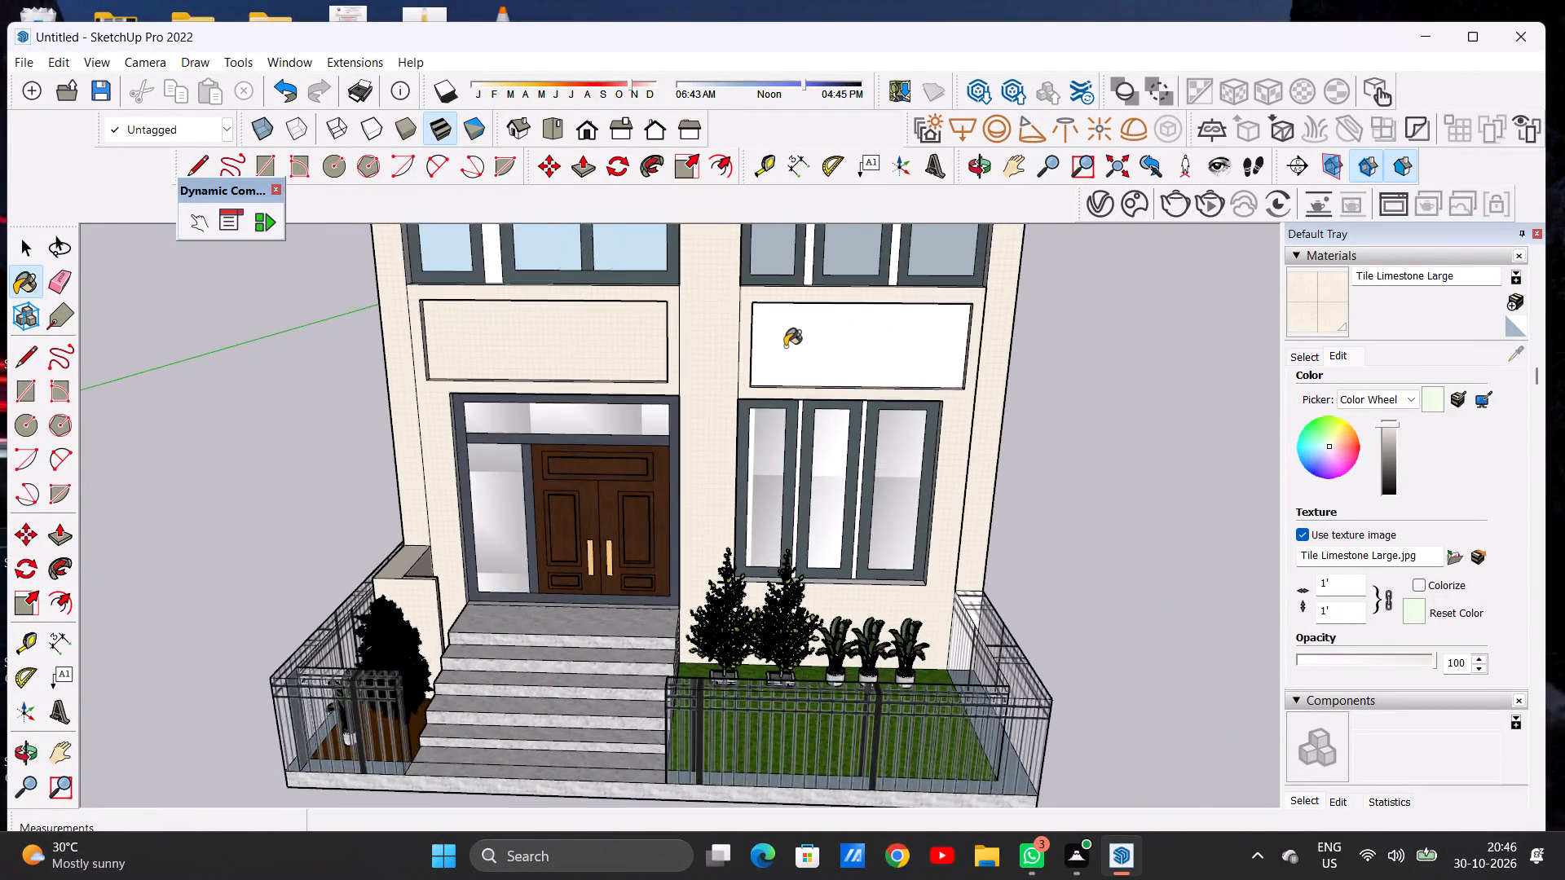
pyautogui.scroll(-1, 785, 346)
pyautogui.scroll(5, 785, 346)
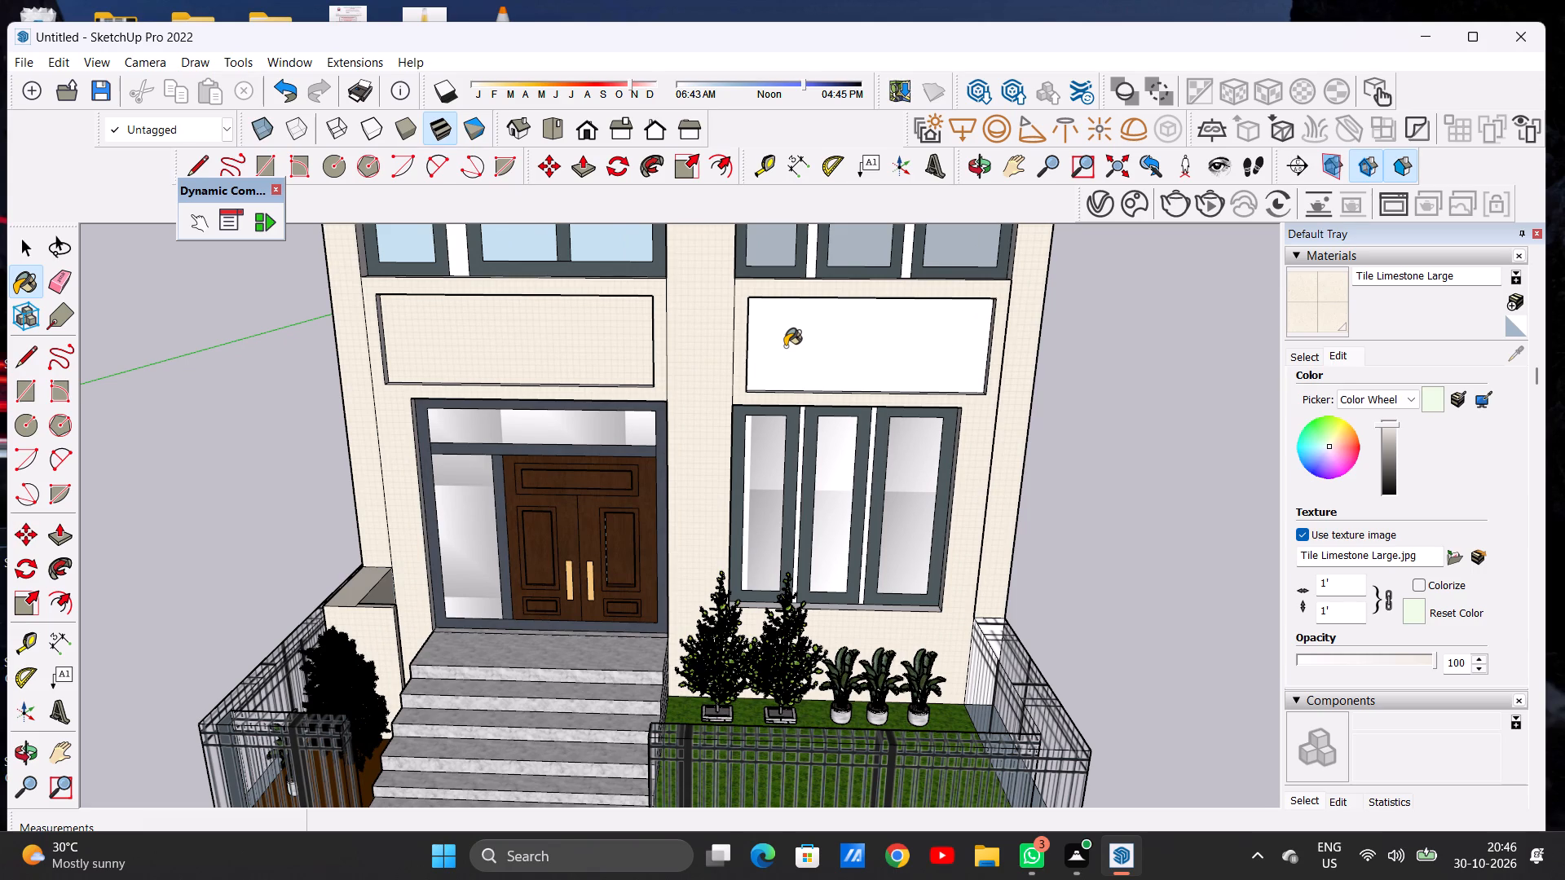
pyautogui.scroll(-20, 591, 385)
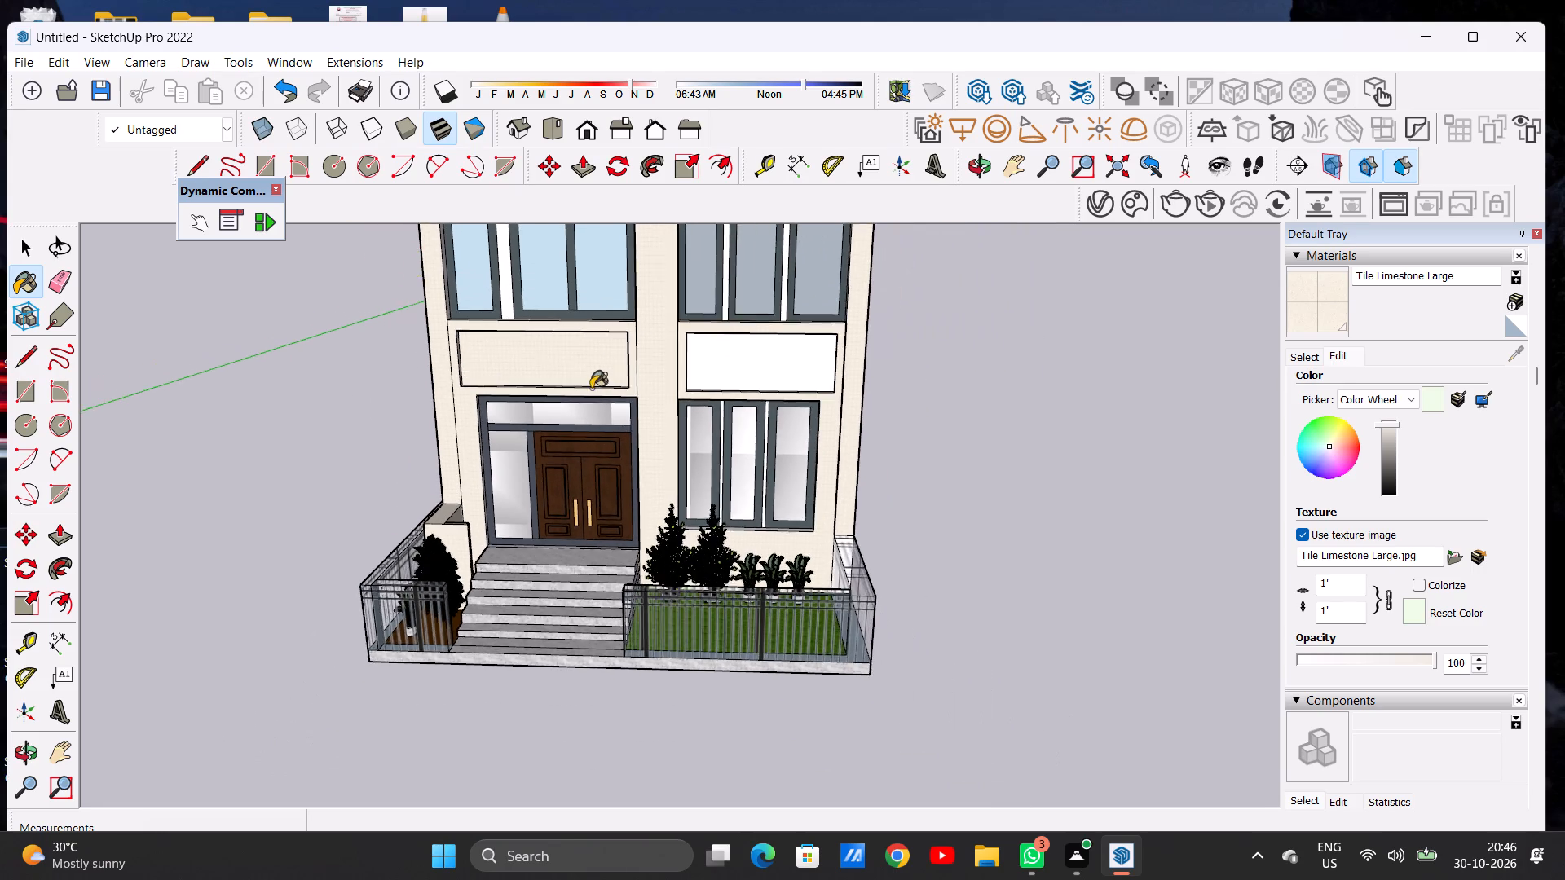
pyautogui.scroll(1, 683, 375)
pyautogui.scroll(-2, 683, 375)
pyautogui.scroll(12, 683, 375)
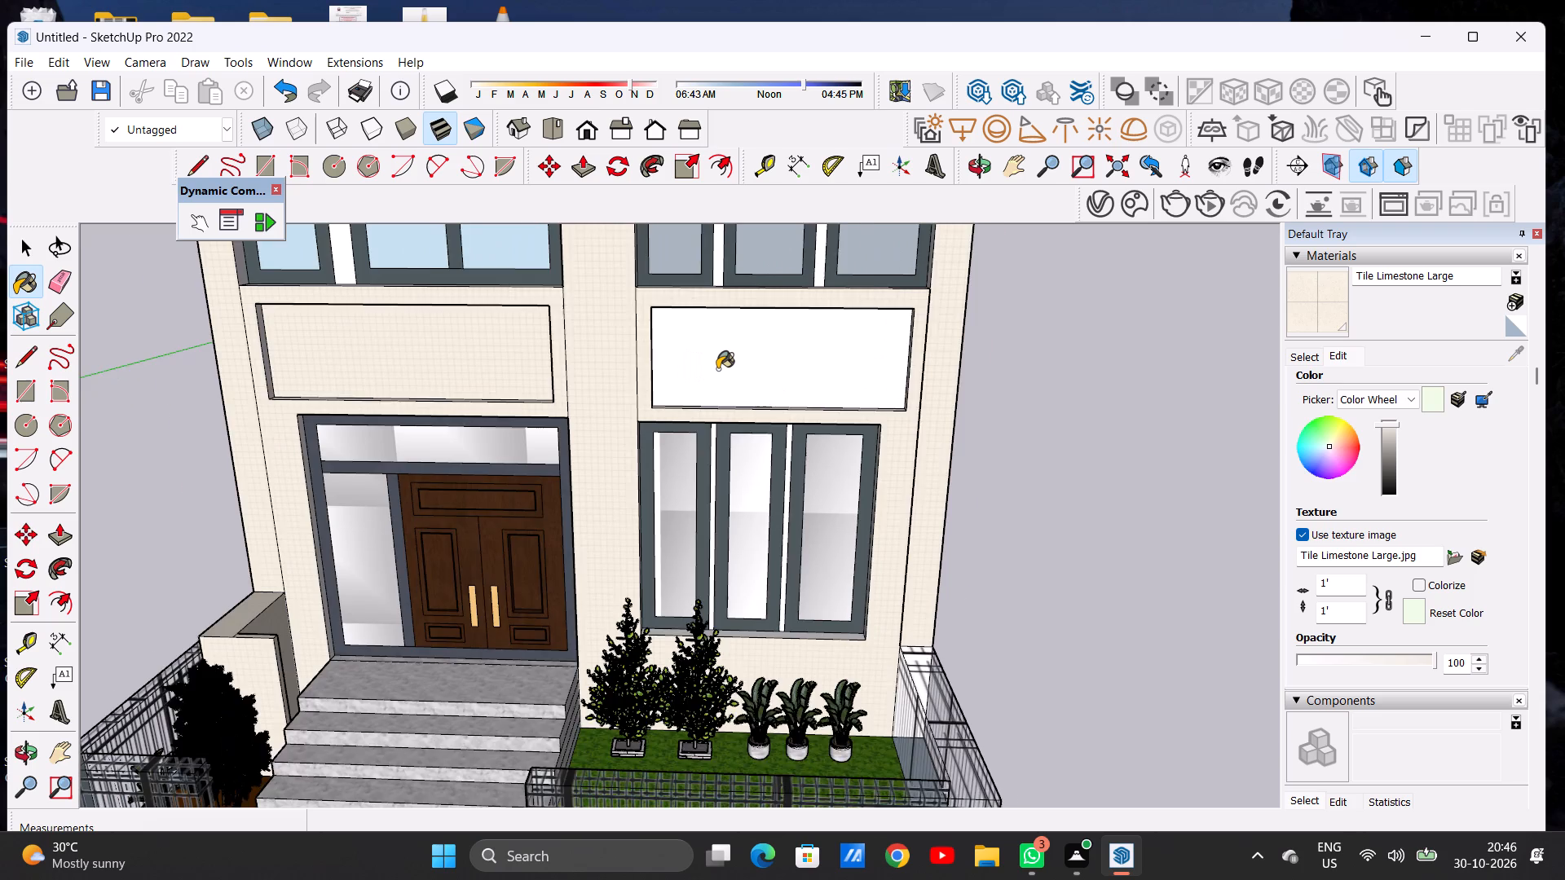
pyautogui.scroll(12, 717, 369)
pyautogui.click(793, 310)
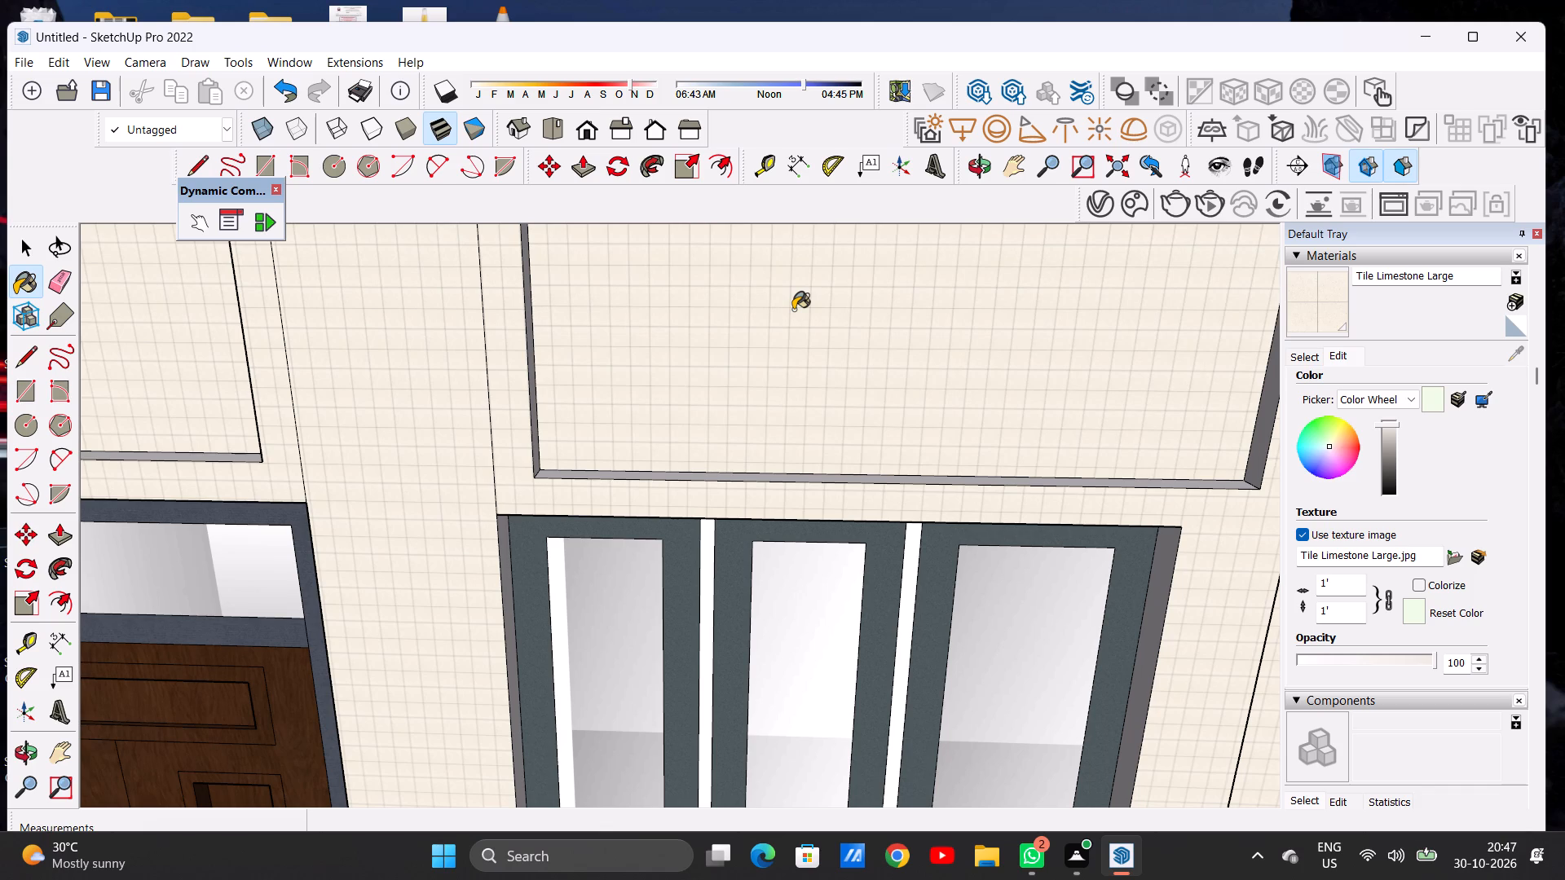
# Paint the ground-floor part of the house's white side wall on the lawn side with Tile Limestone Large.
pyautogui.scroll(-6, 753, 306)
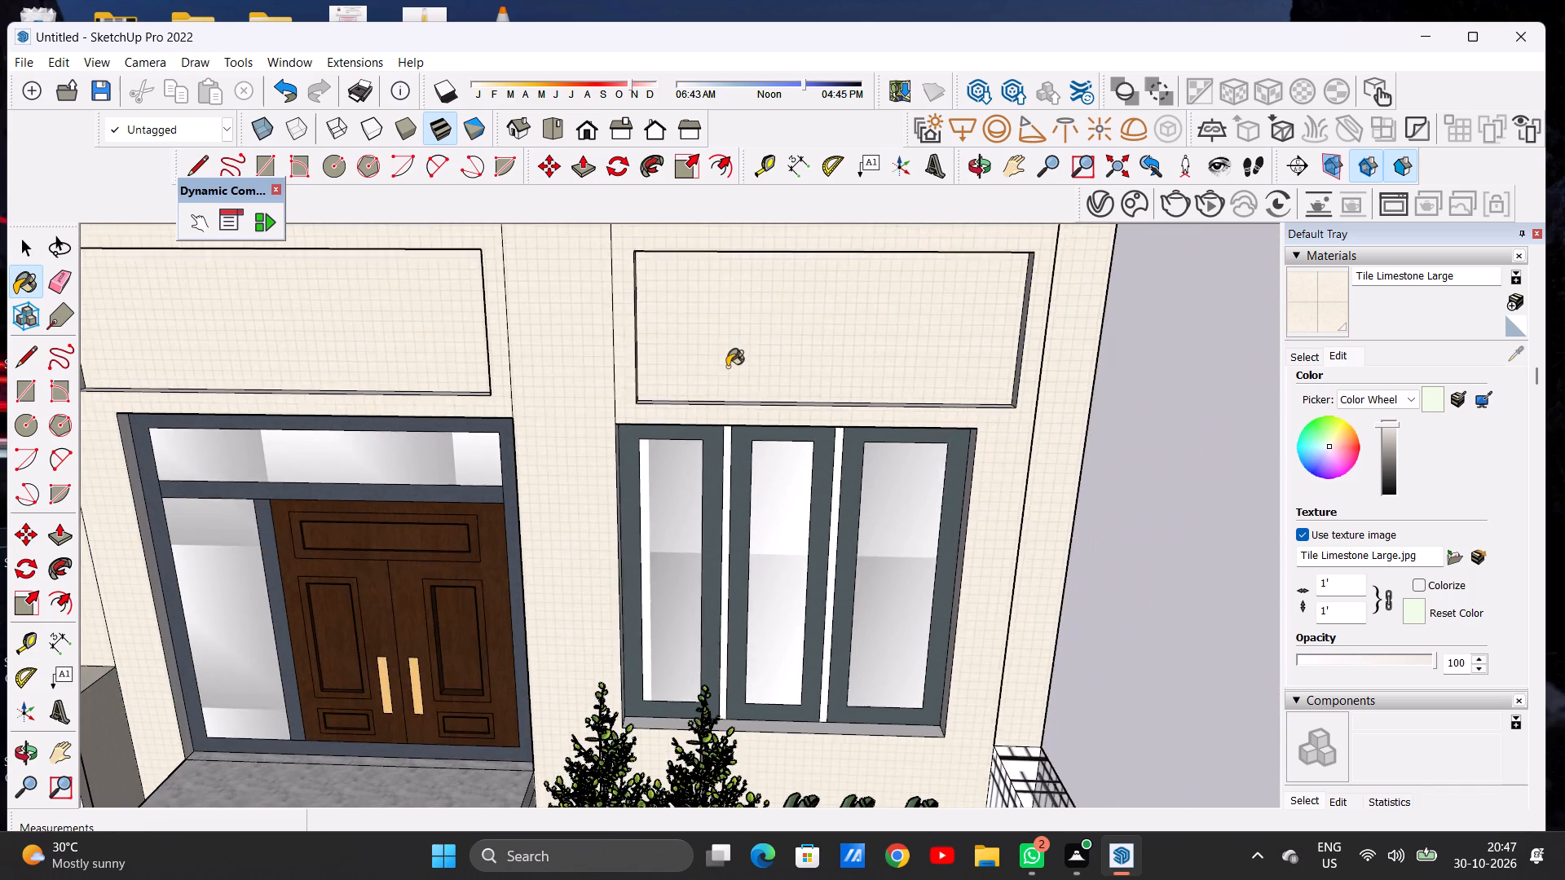
pyautogui.scroll(-5, 727, 367)
pyautogui.scroll(1, 691, 386)
pyautogui.scroll(-8, 687, 386)
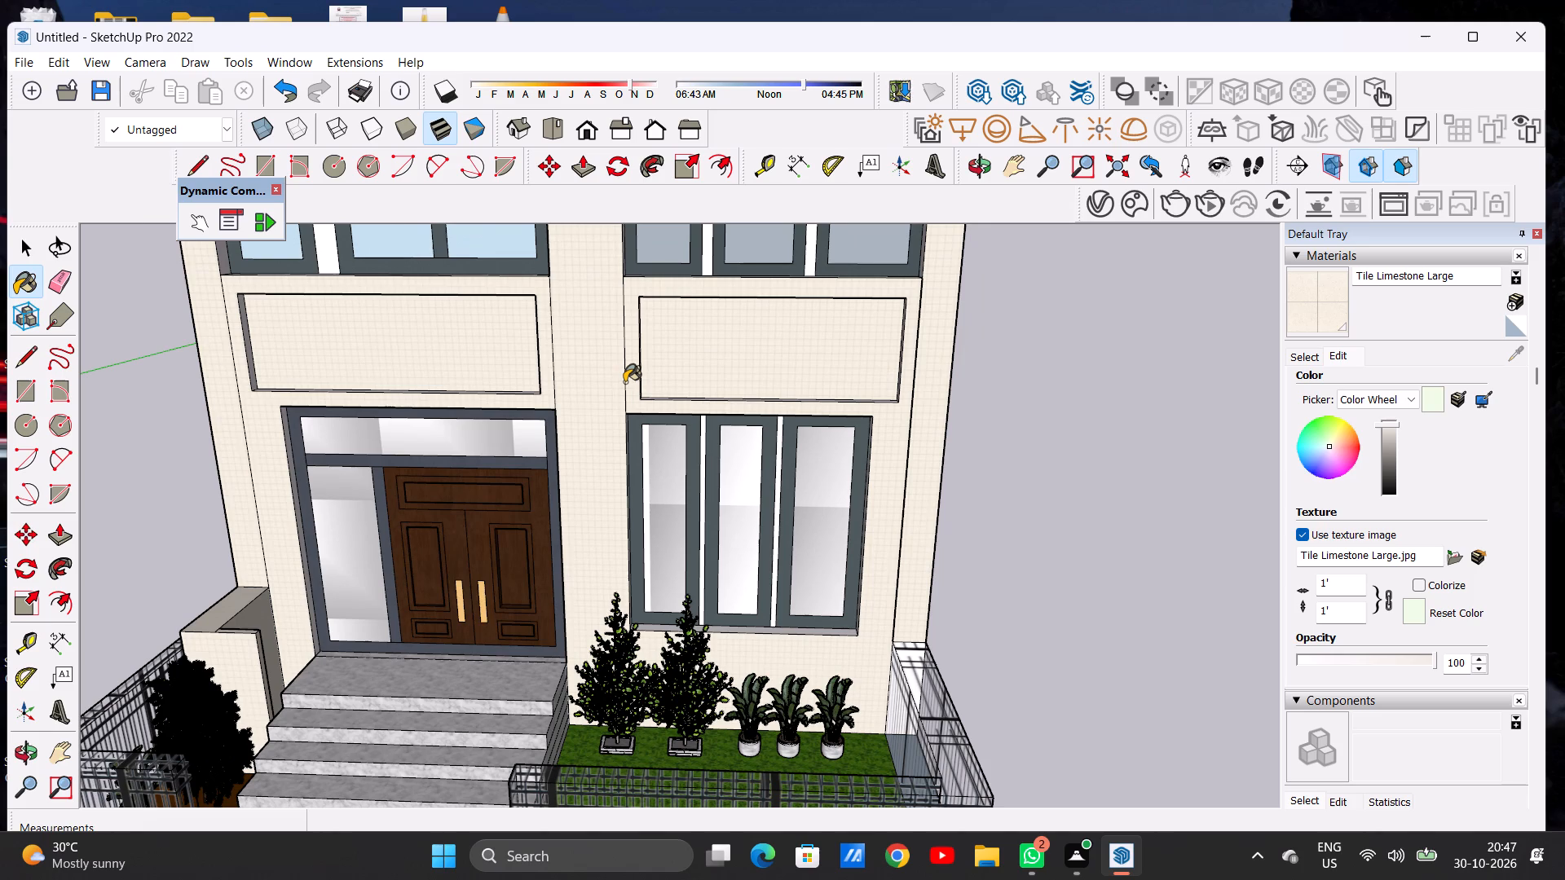
pyautogui.scroll(-18, 615, 422)
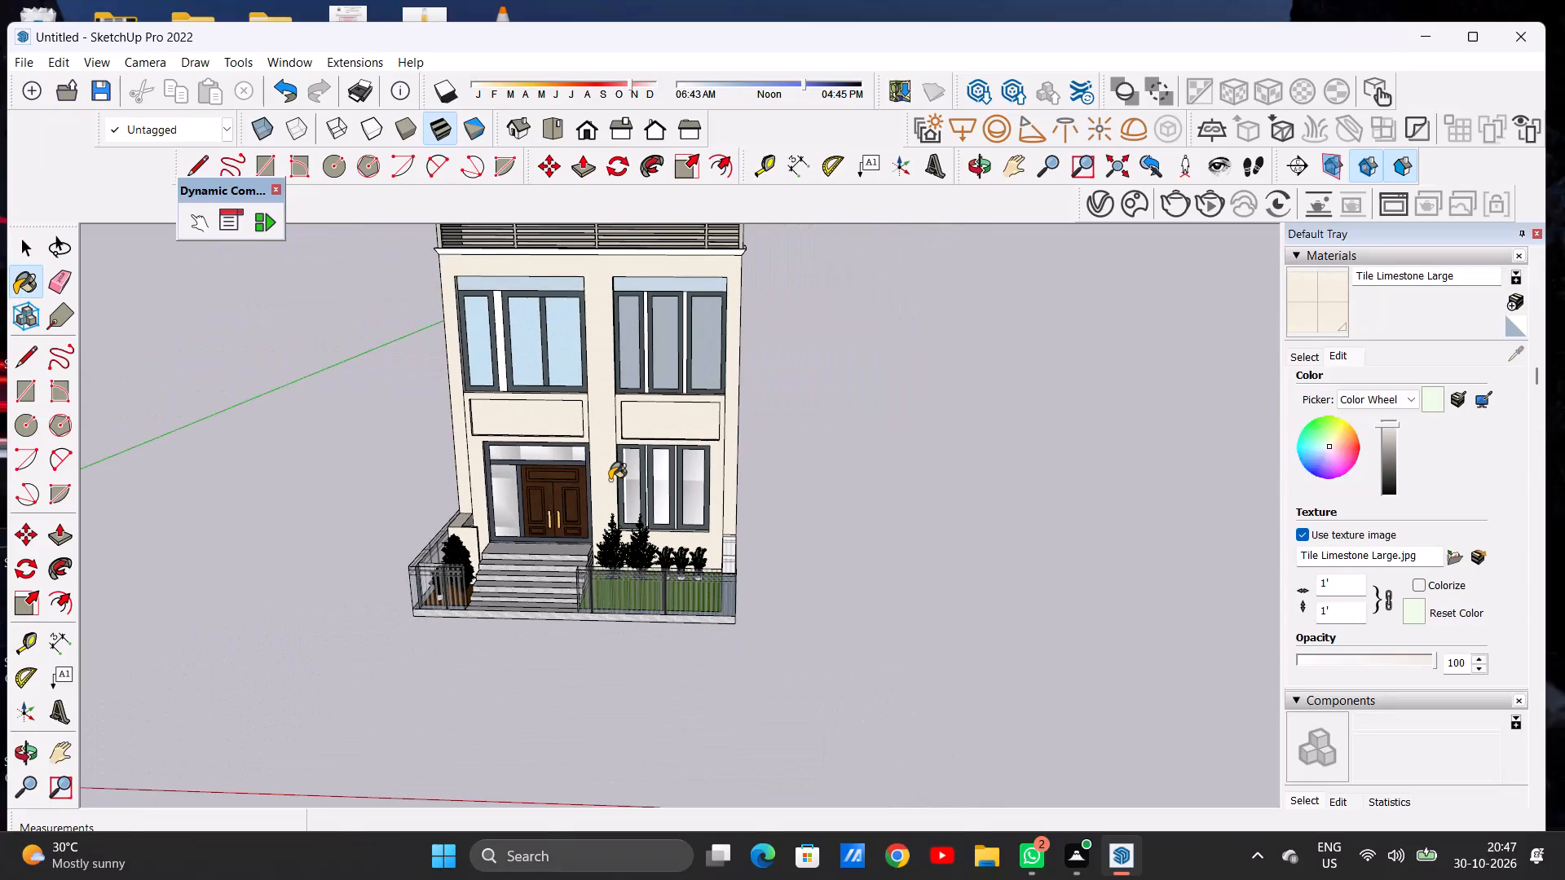
pyautogui.scroll(-2, 649, 532)
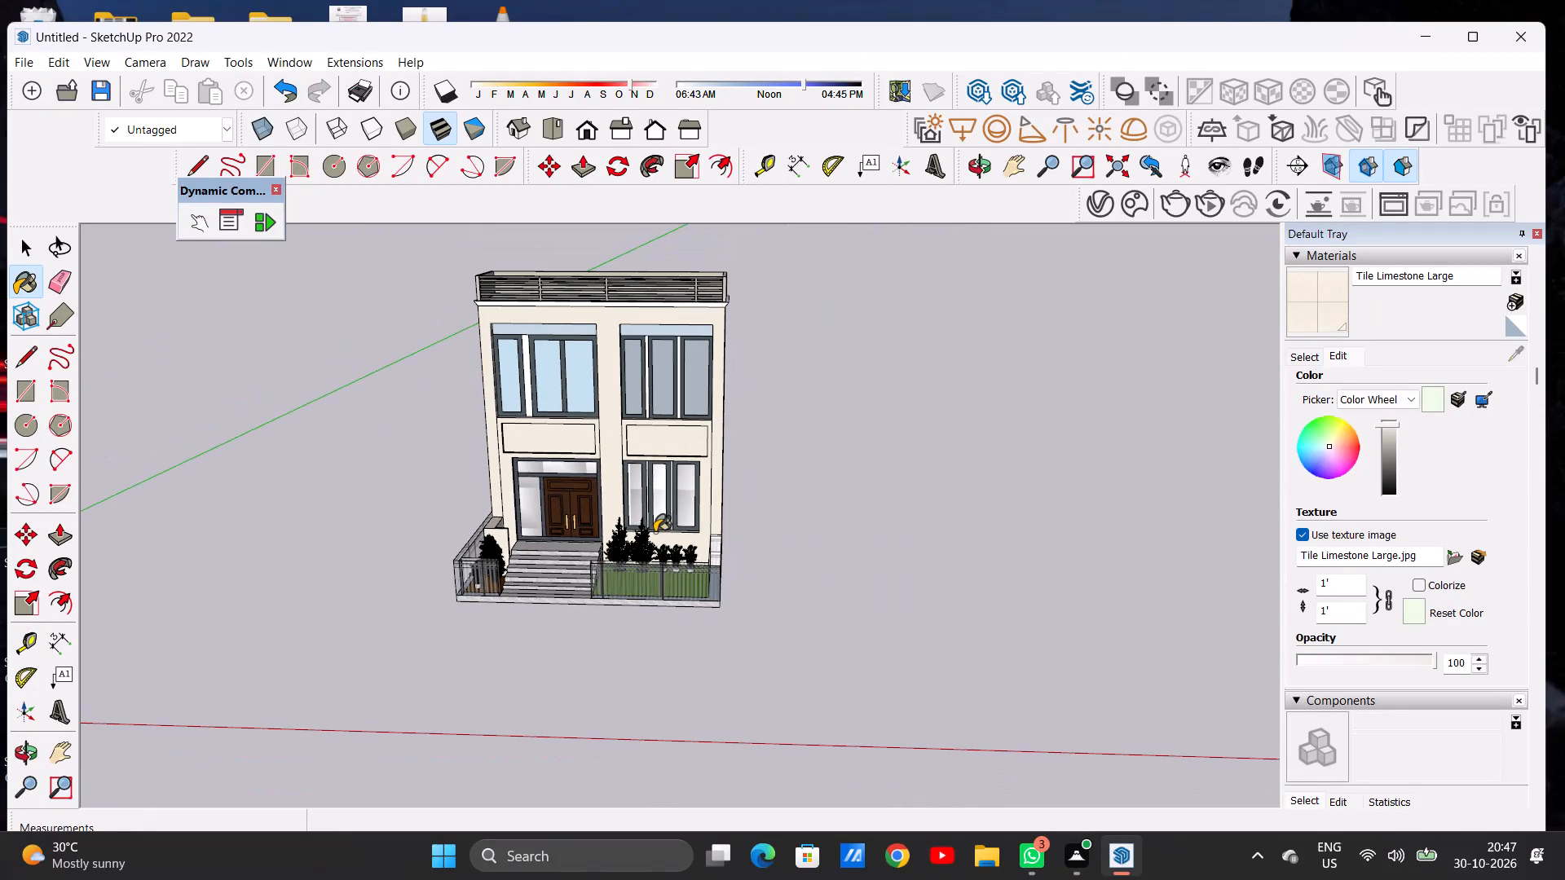
pyautogui.moveTo(720, 495); pyautogui.dragTo(677, 455, button='middle')
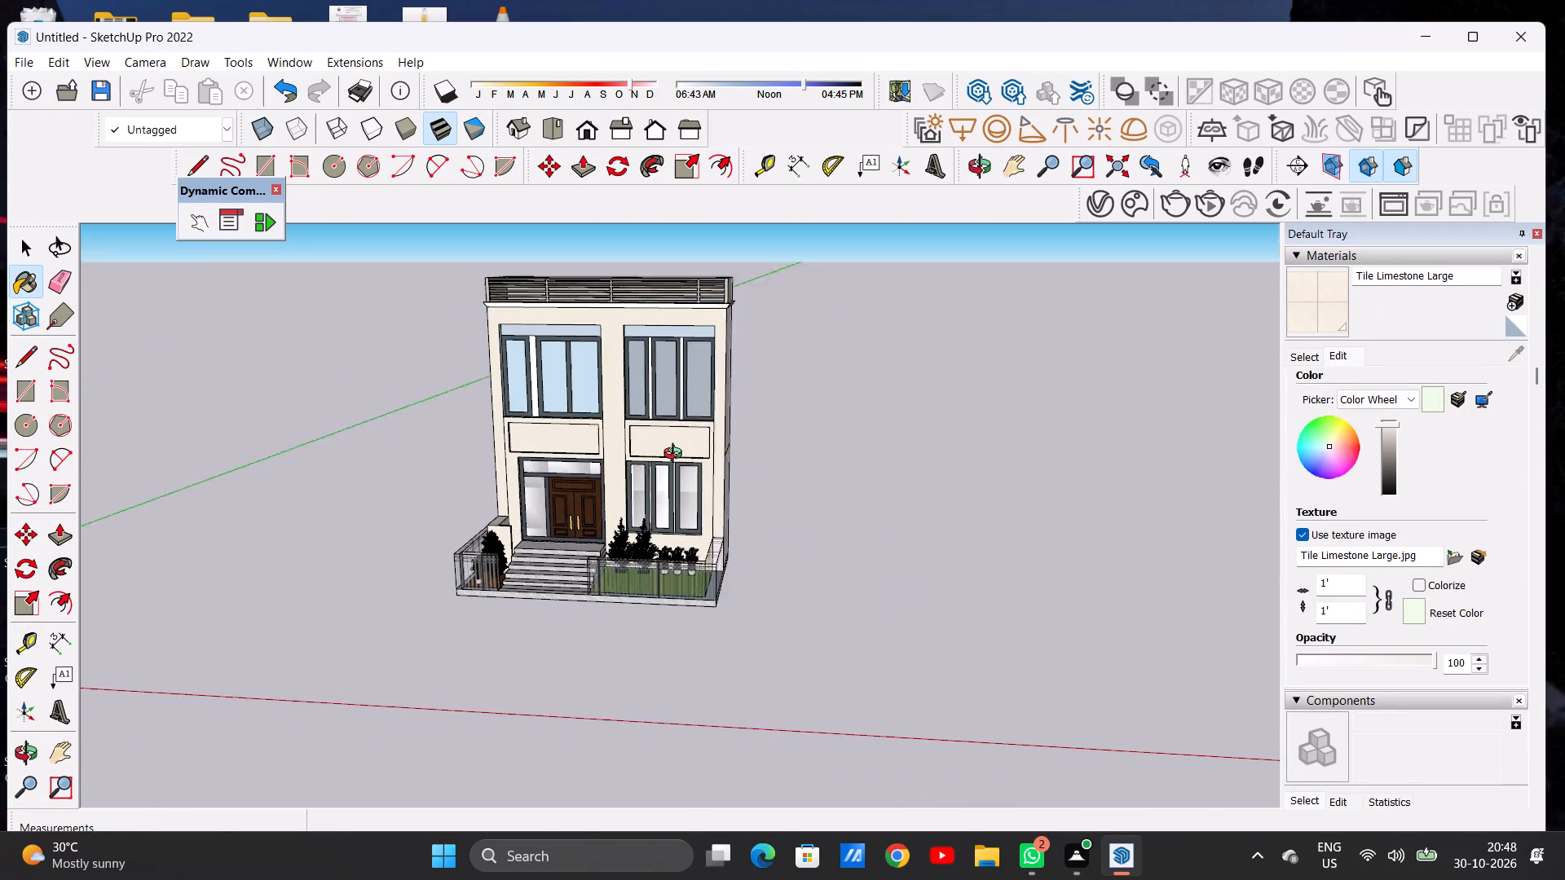
pyautogui.moveTo(677, 455); pyautogui.dragTo(498, 459, button='middle')
pyautogui.scroll(6, 754, 578)
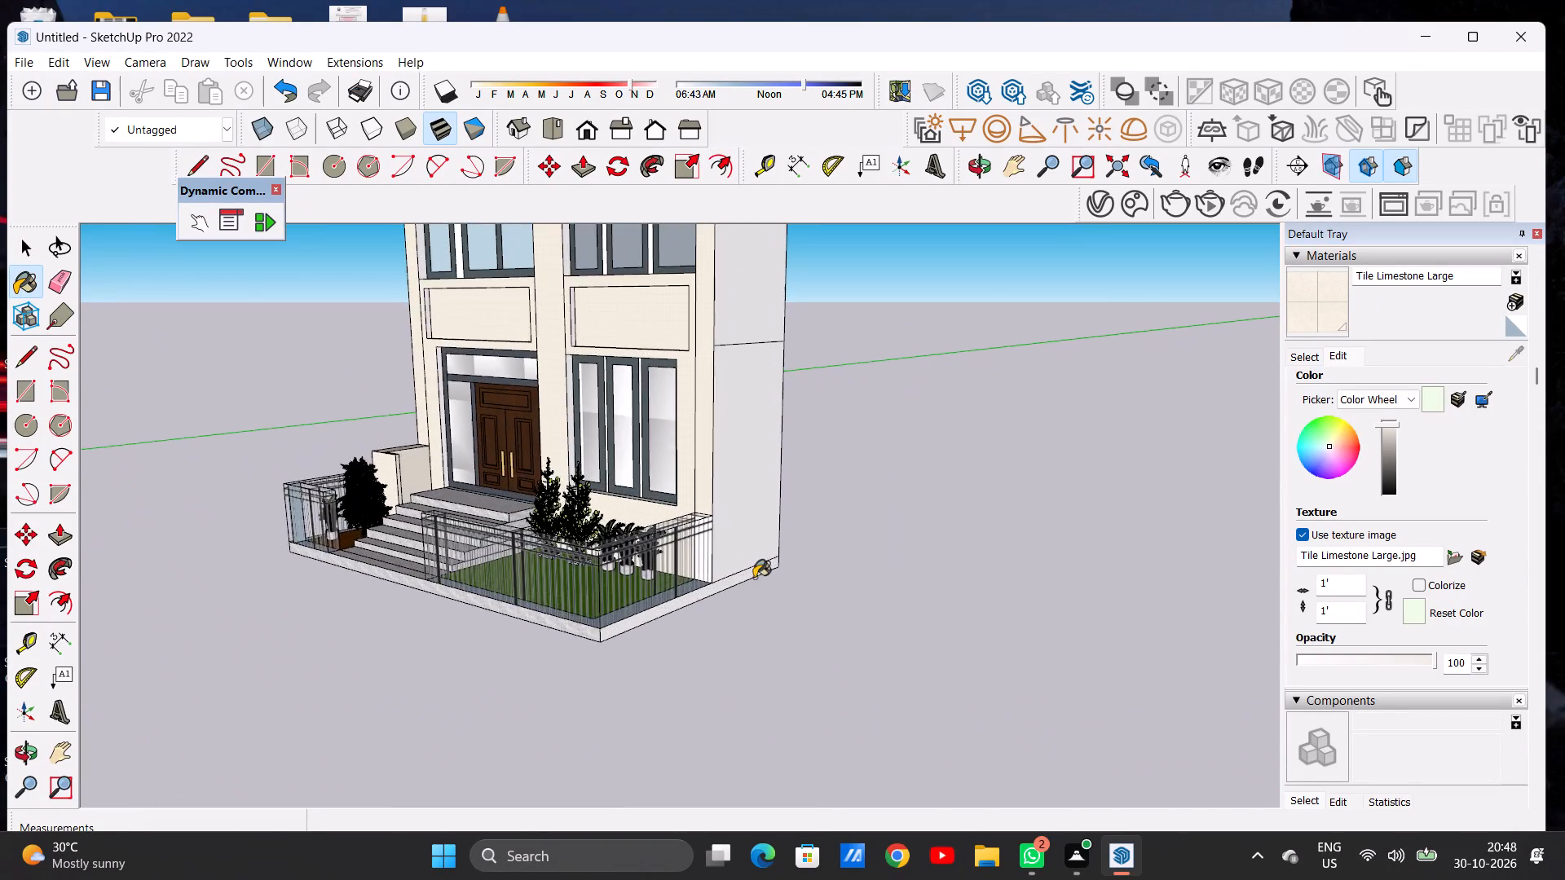
pyautogui.scroll(13, 754, 578)
pyautogui.click(711, 493)
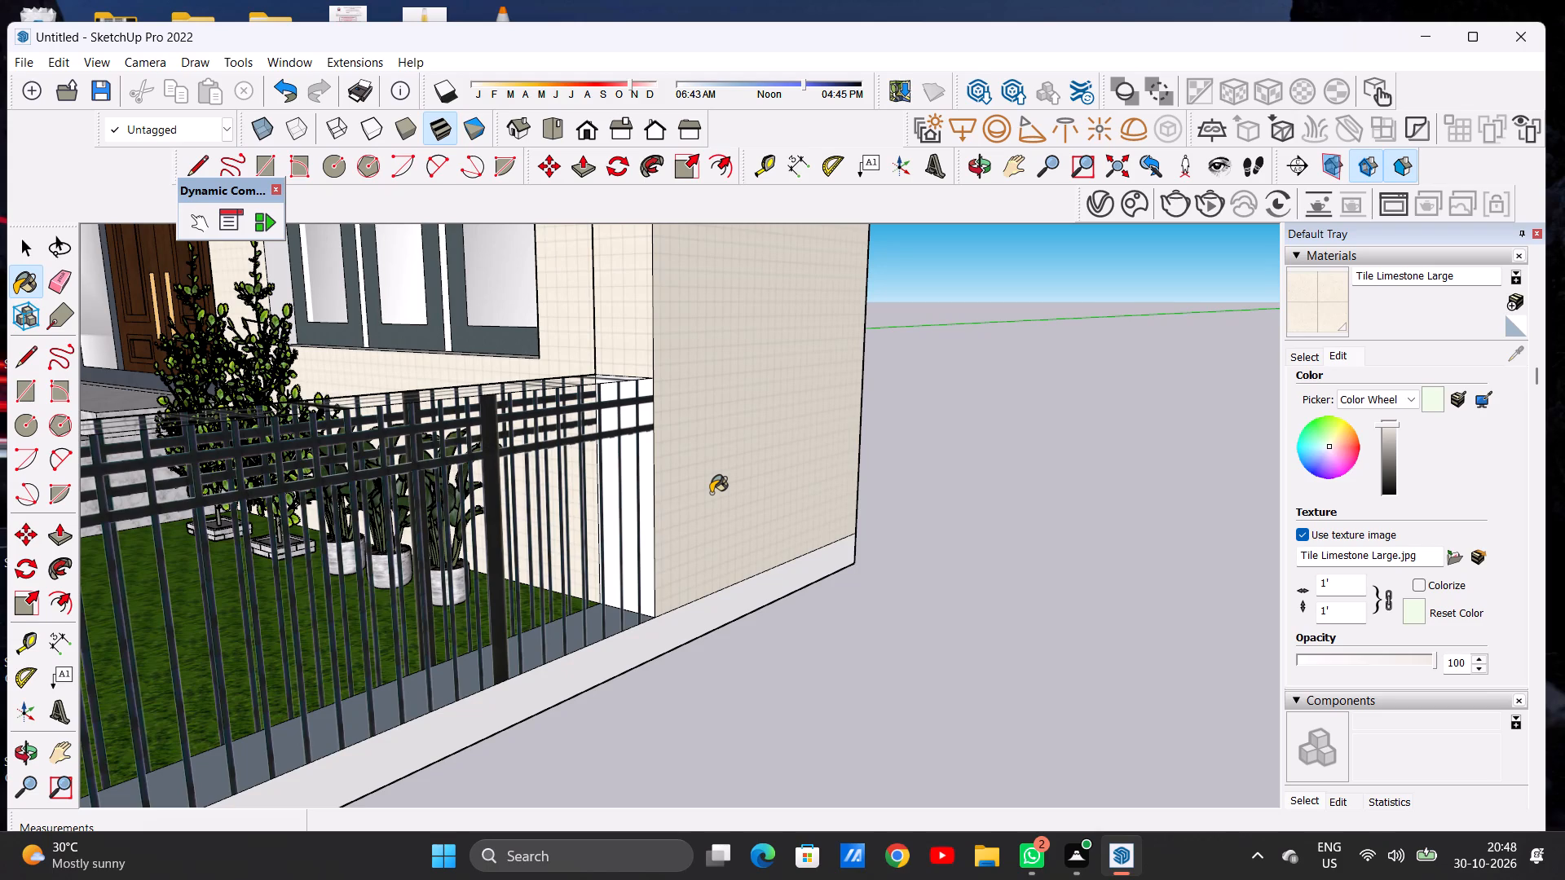
# Paint the side face of the base plinth below the lawn-side fence with Tile Limestone Large.
pyautogui.scroll(-9, 703, 484)
pyautogui.scroll(-5, 631, 499)
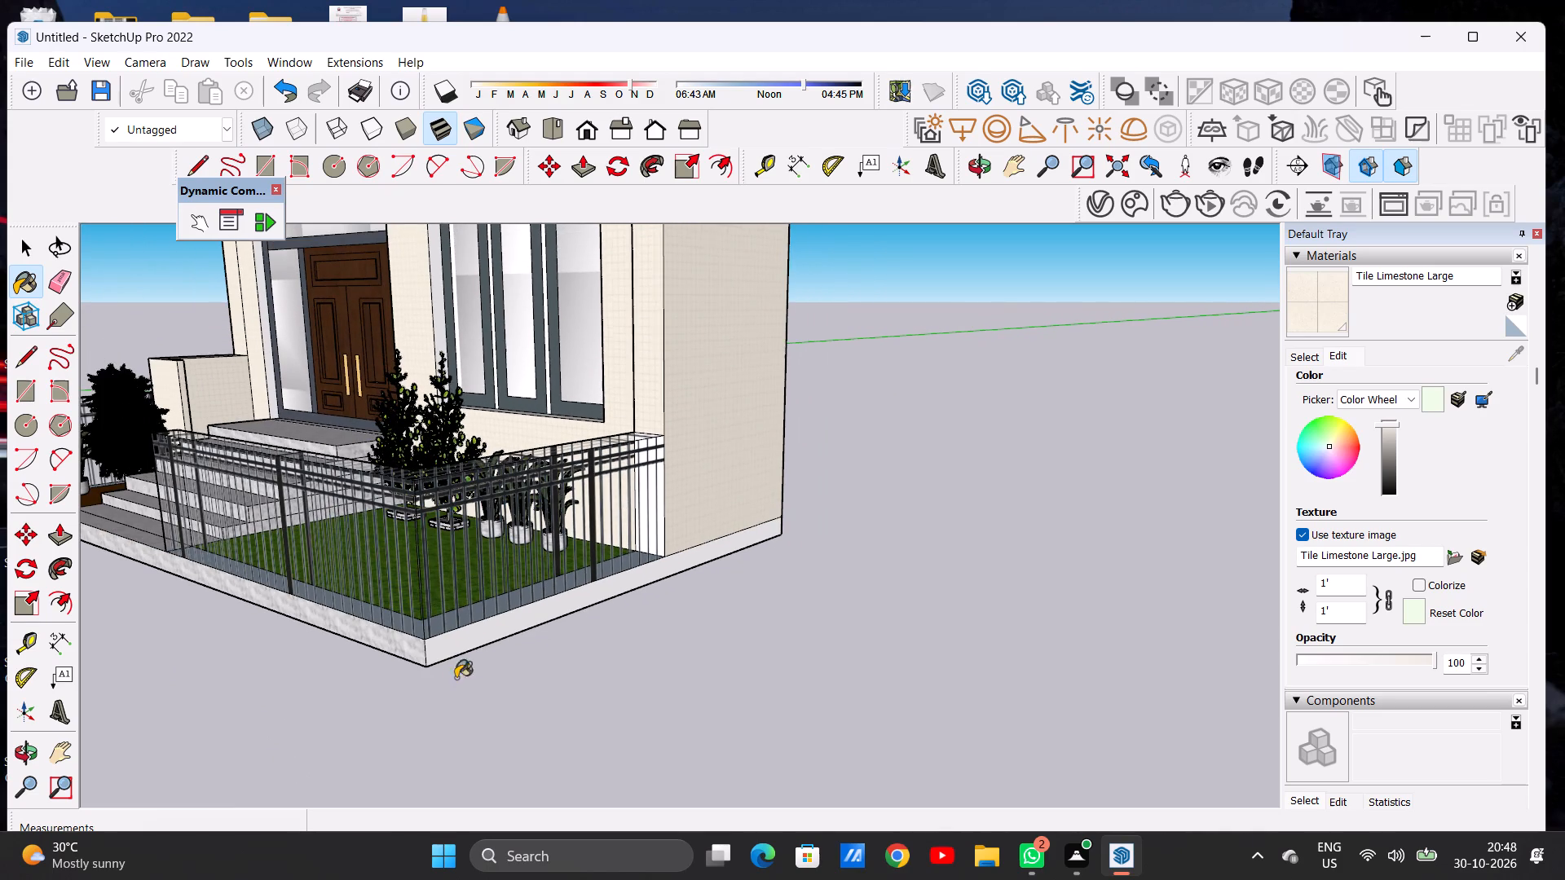
pyautogui.scroll(20, 443, 662)
pyautogui.click(441, 632)
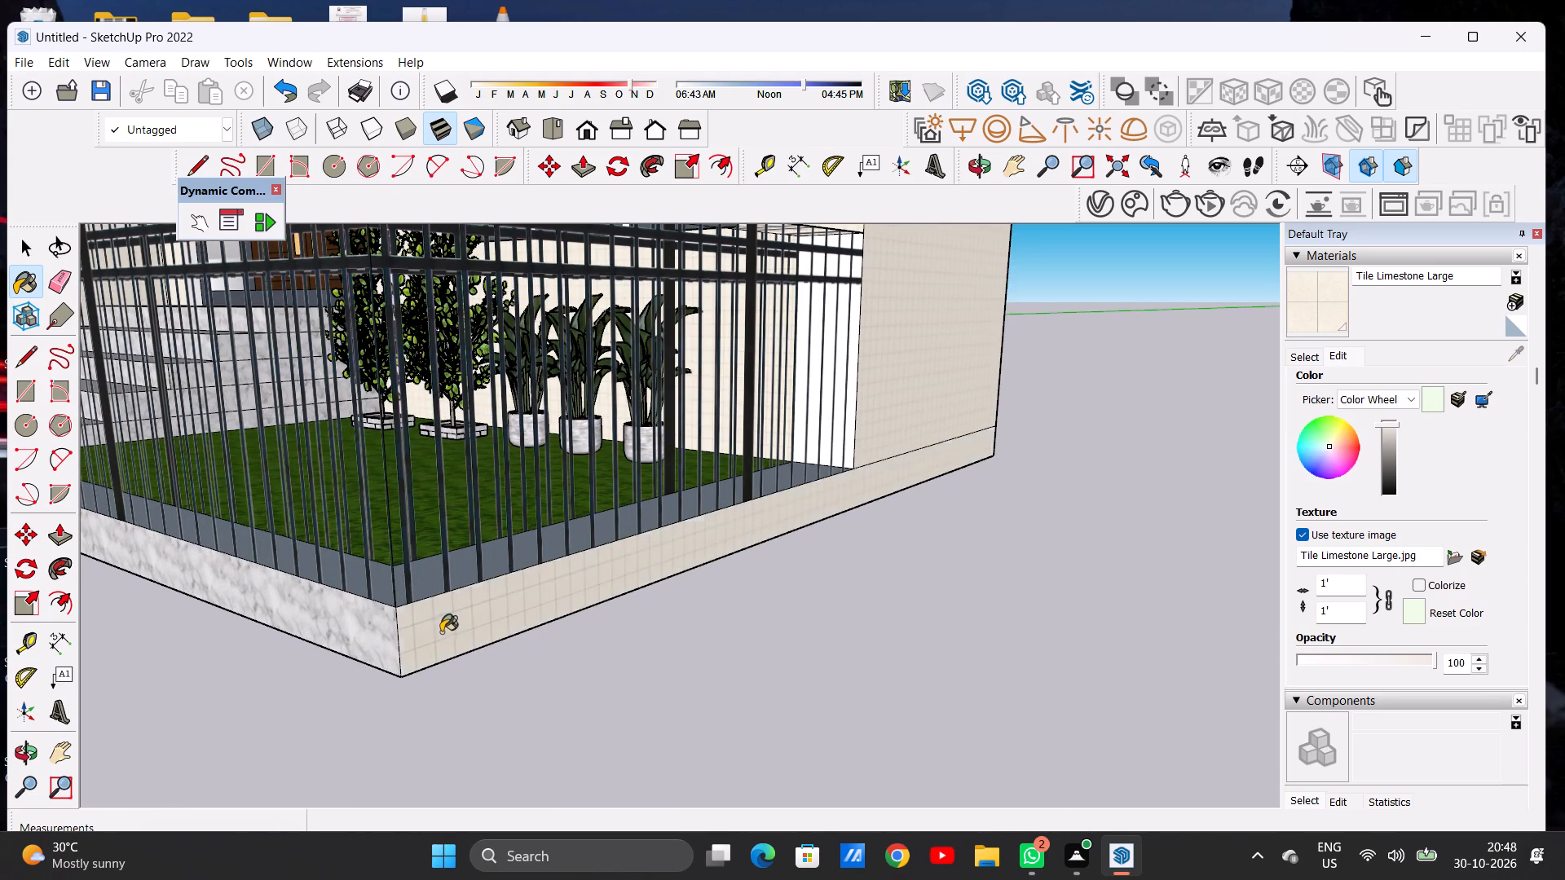
# Paint the upper-floor part of the lawn-side exterior wall with Tile Limestone Large.
pyautogui.scroll(-20, 430, 642)
pyautogui.scroll(-6, 414, 656)
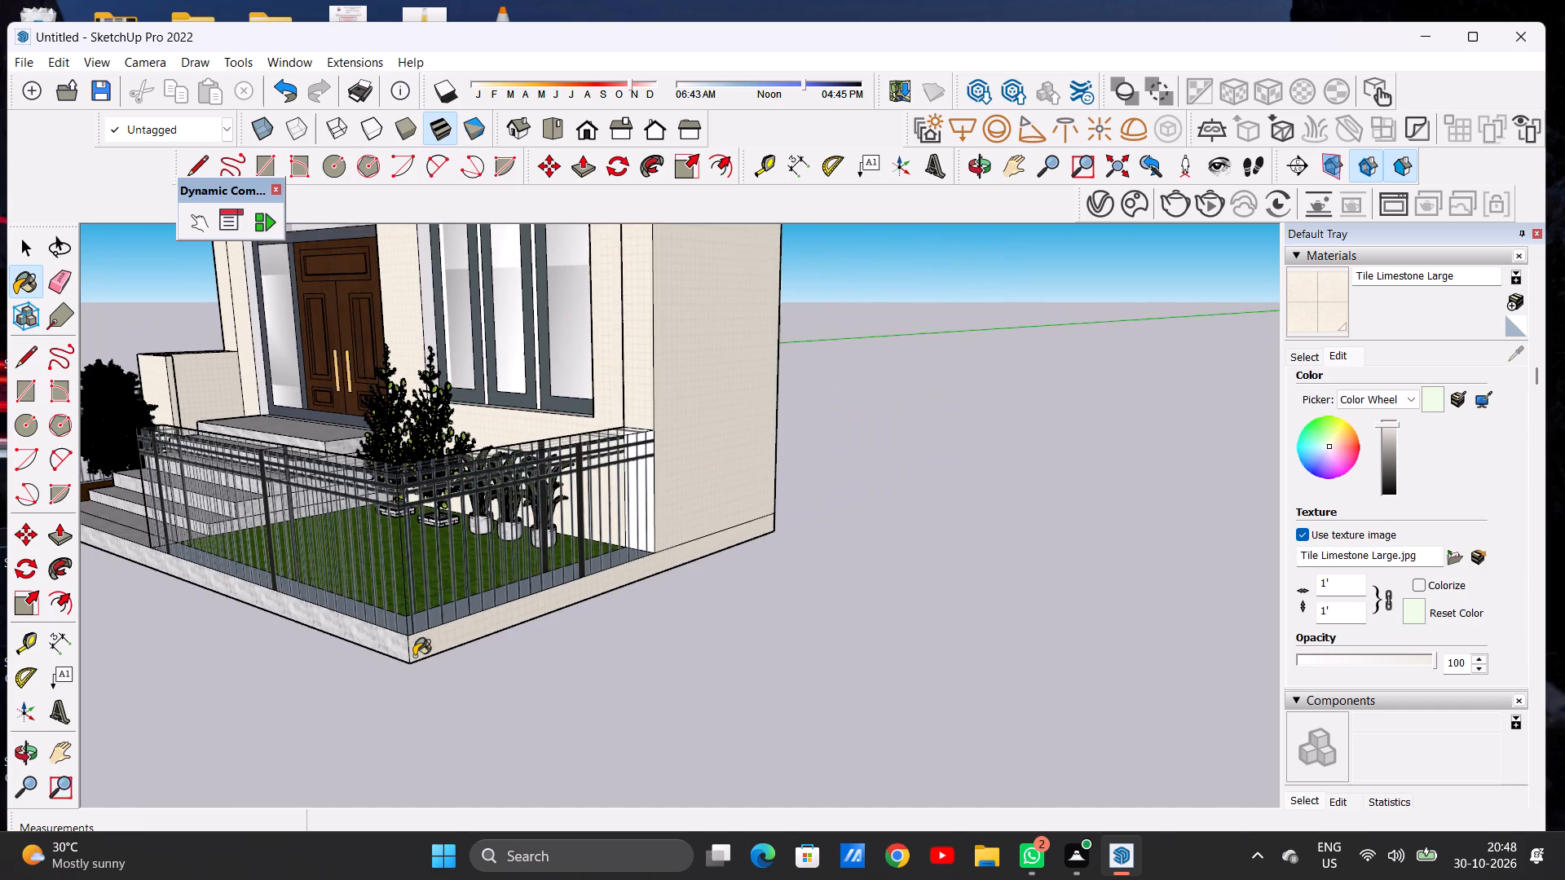
pyautogui.scroll(-19, 414, 656)
pyautogui.scroll(-4, 419, 665)
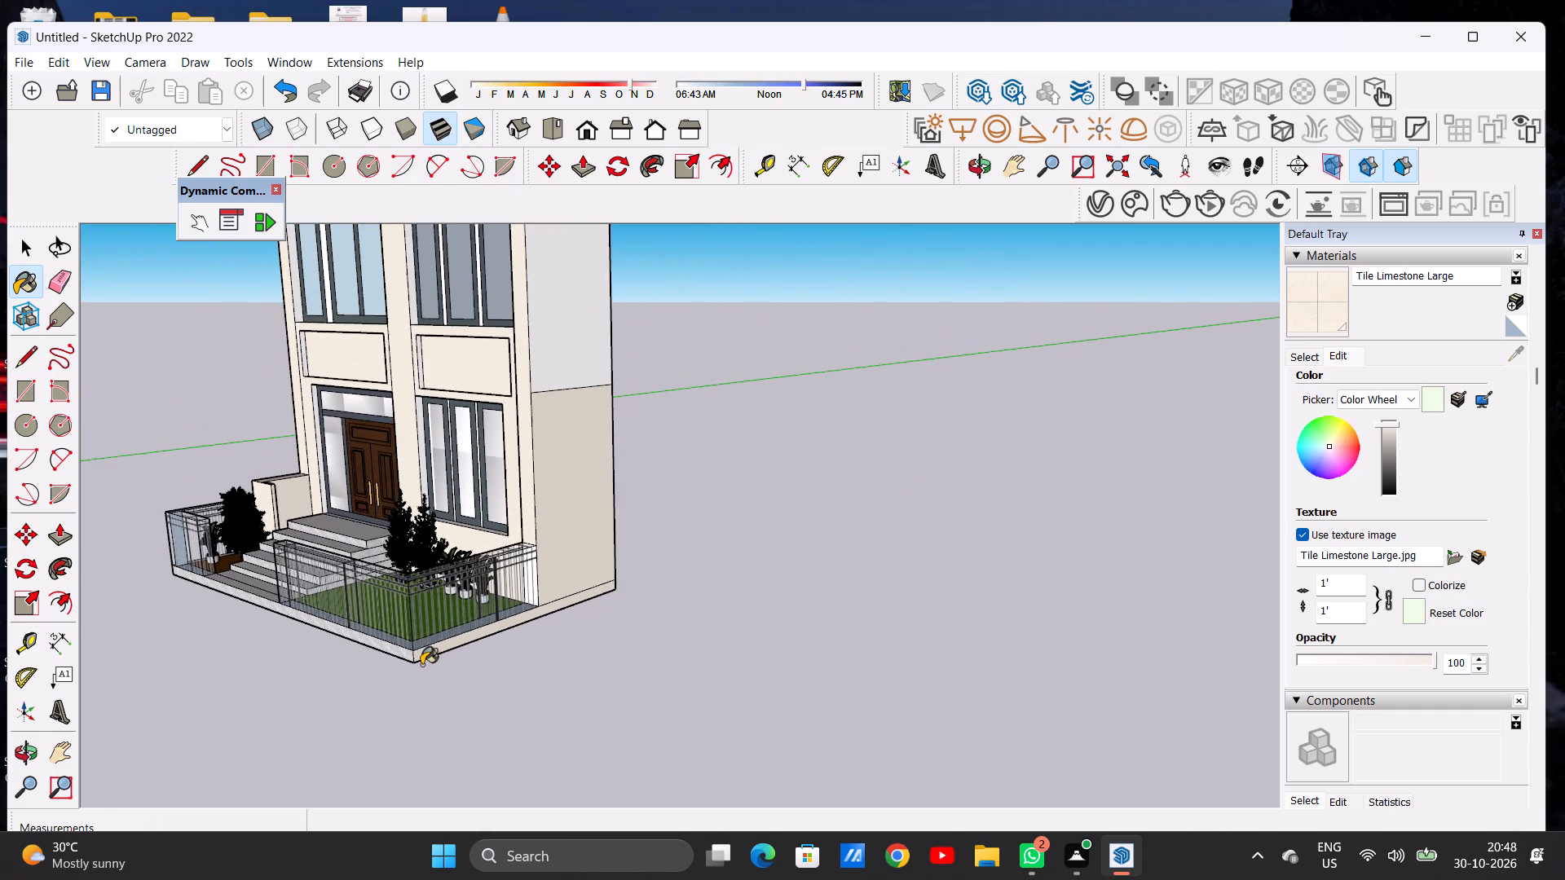
pyautogui.scroll(-12, 438, 657)
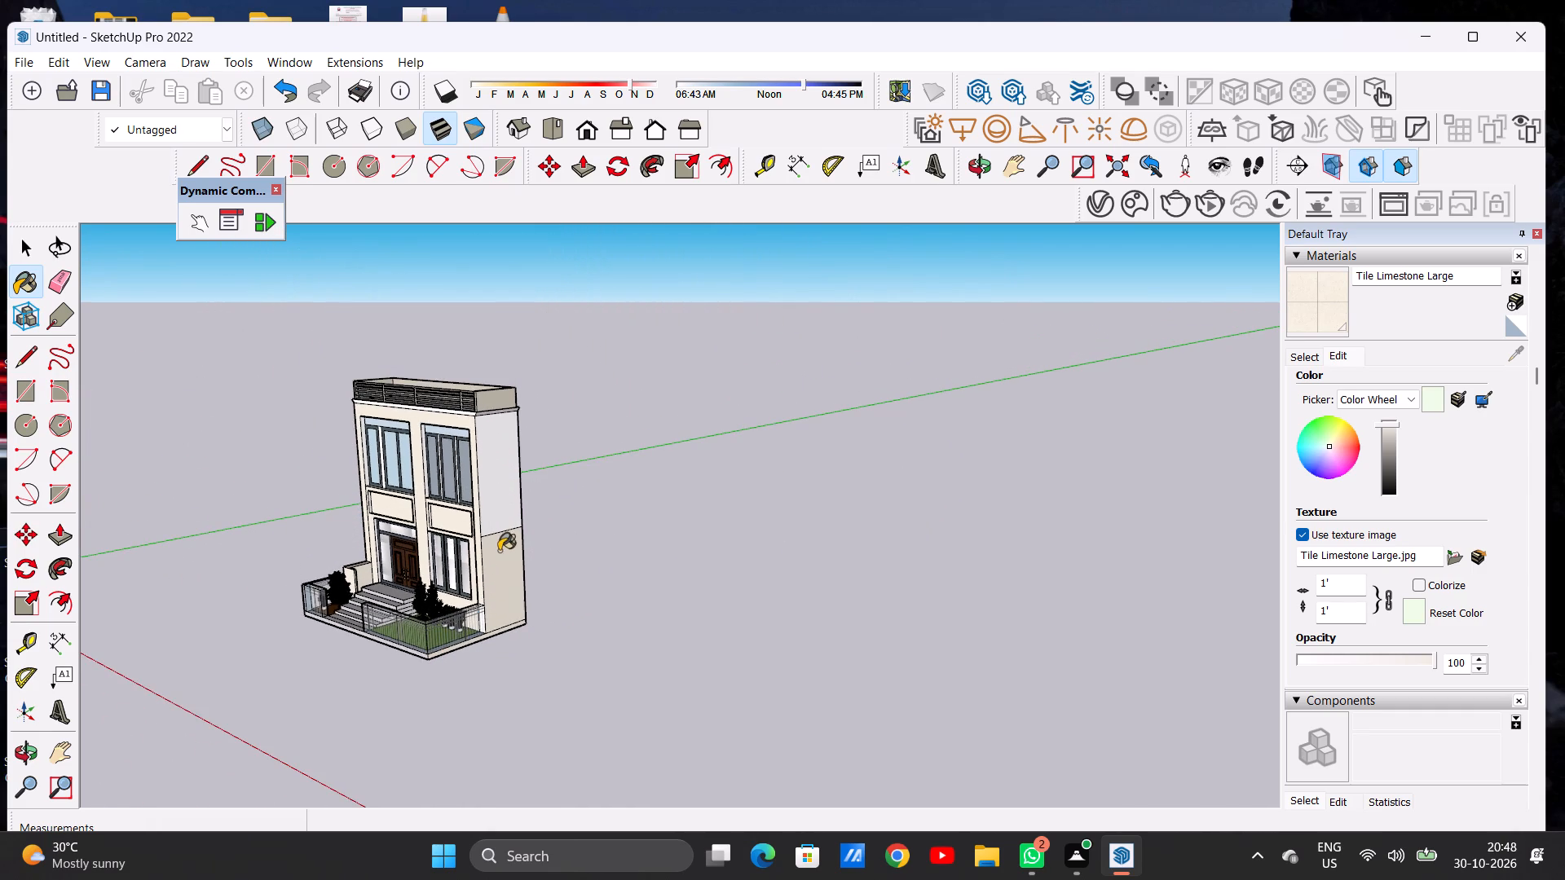
pyautogui.scroll(16, 495, 532)
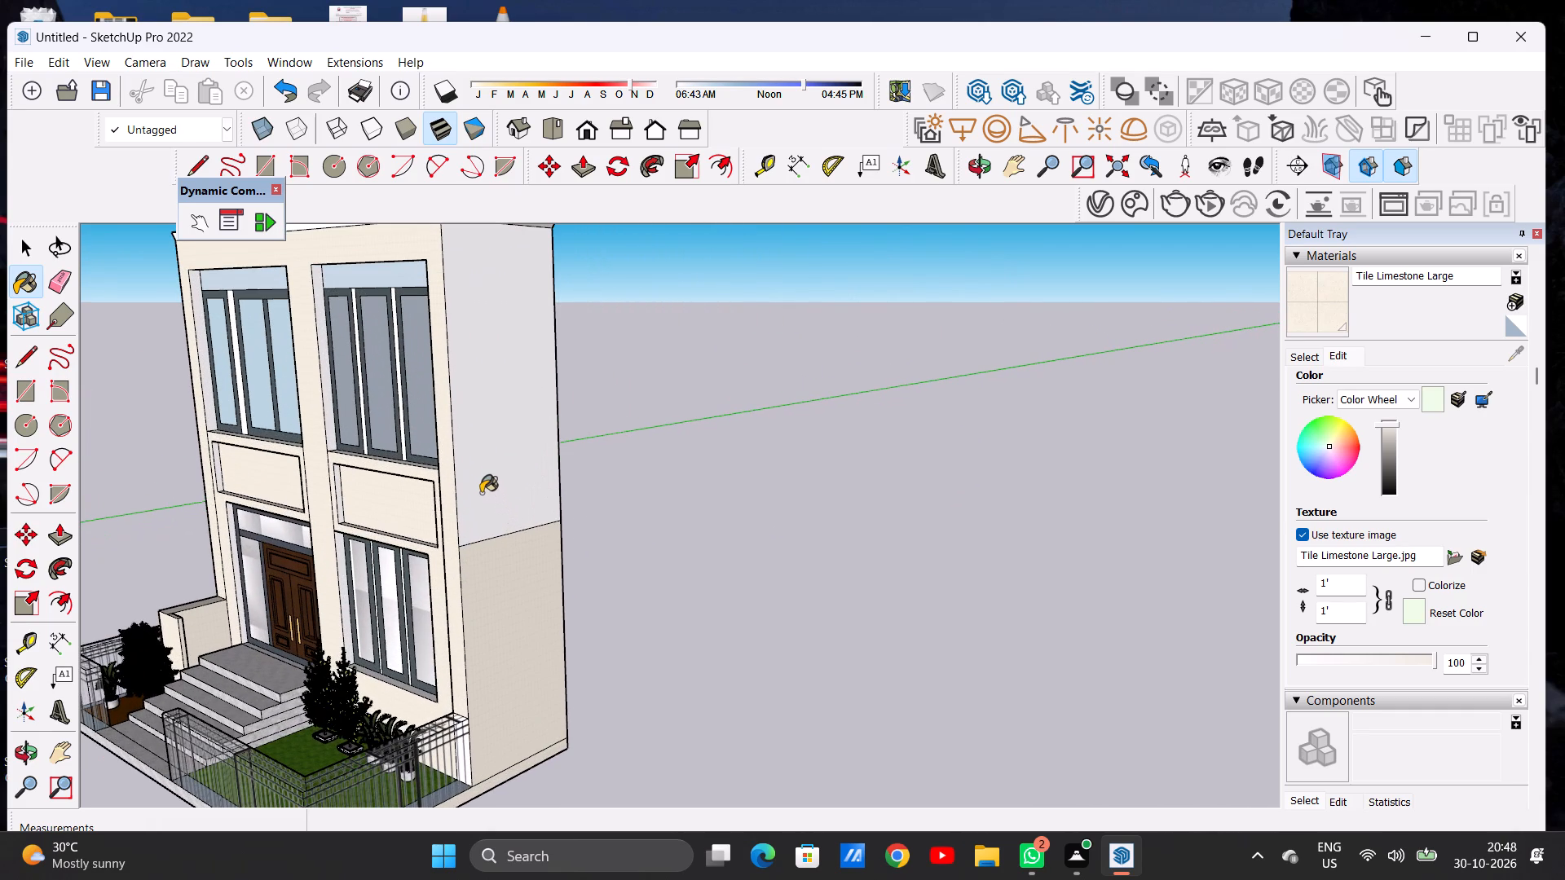
pyautogui.click(481, 493)
# Paint the ground-floor window opening's door-side reveal and its sill with Tile Limestone Large.
pyautogui.scroll(-10, 481, 492)
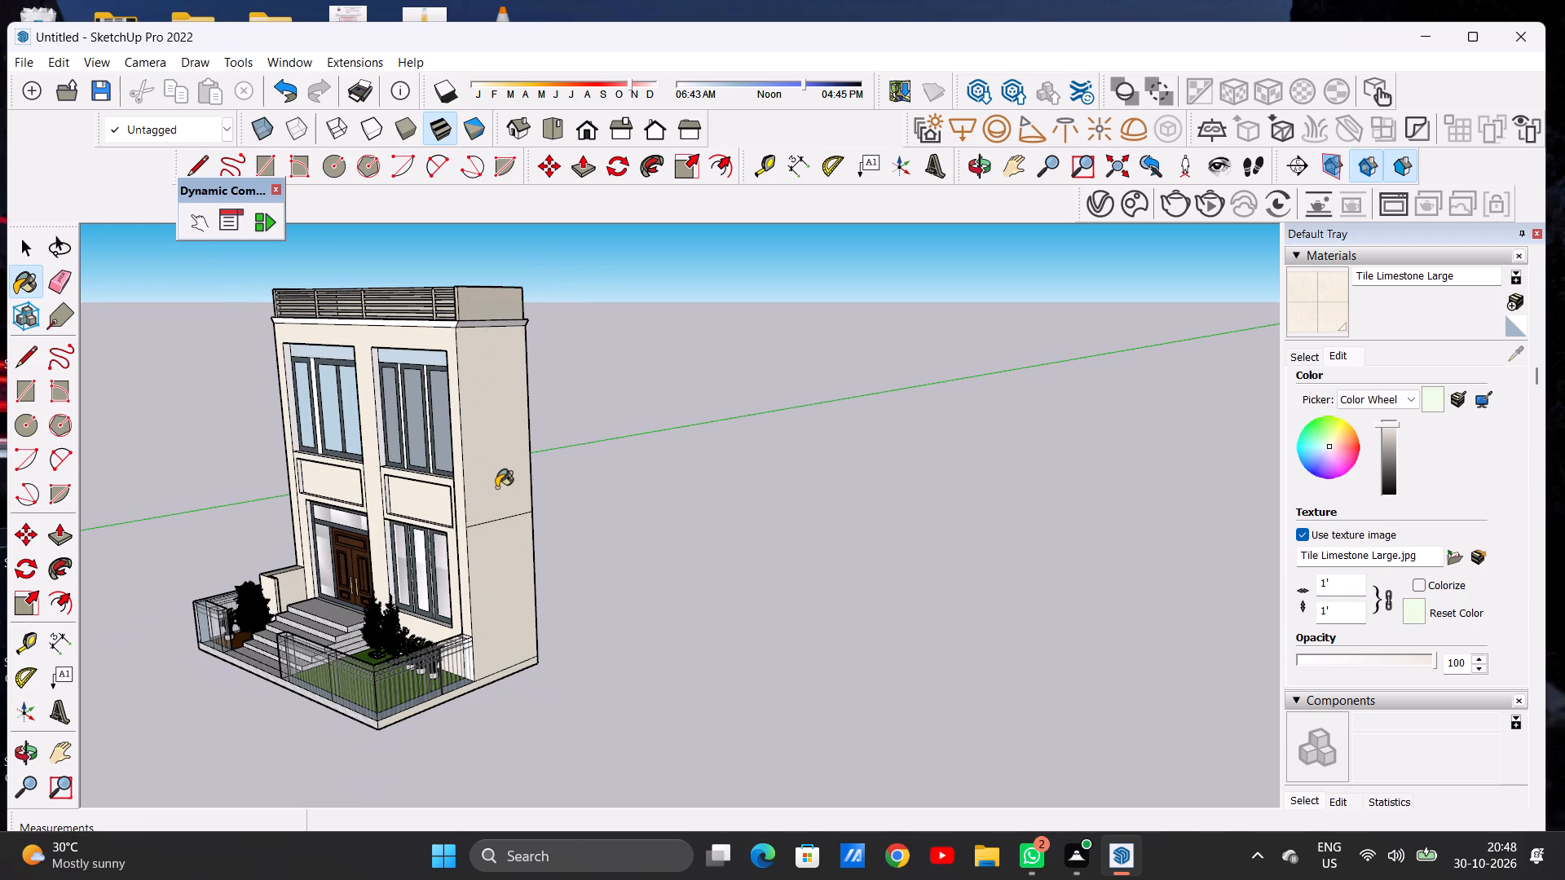
pyautogui.scroll(-5, 498, 479)
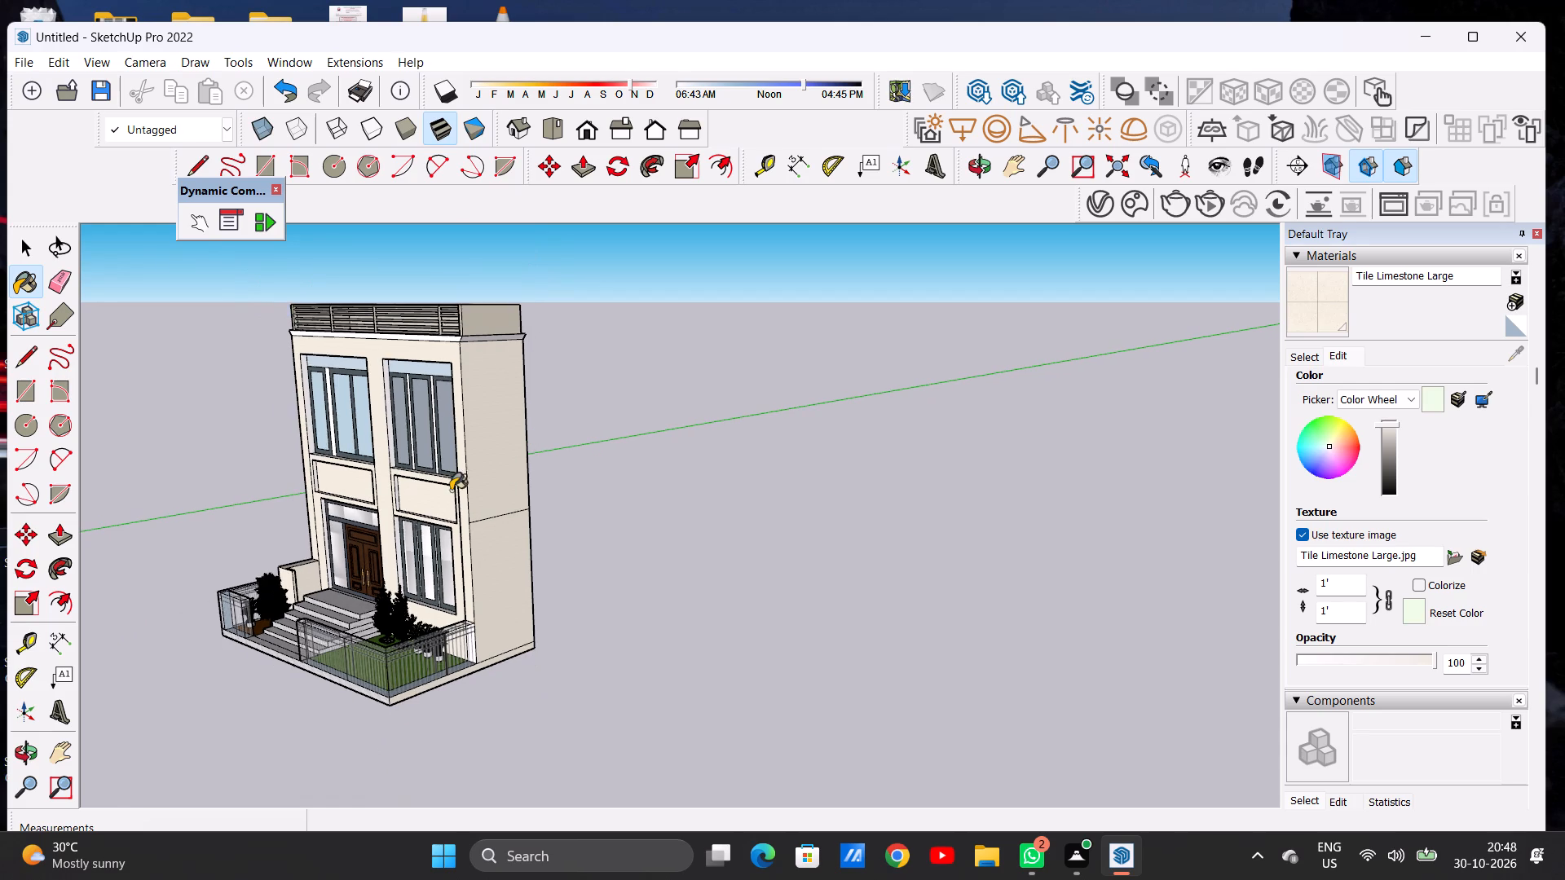
pyautogui.moveTo(412, 529); pyautogui.dragTo(492, 512, button='middle')
pyautogui.scroll(11, 422, 591)
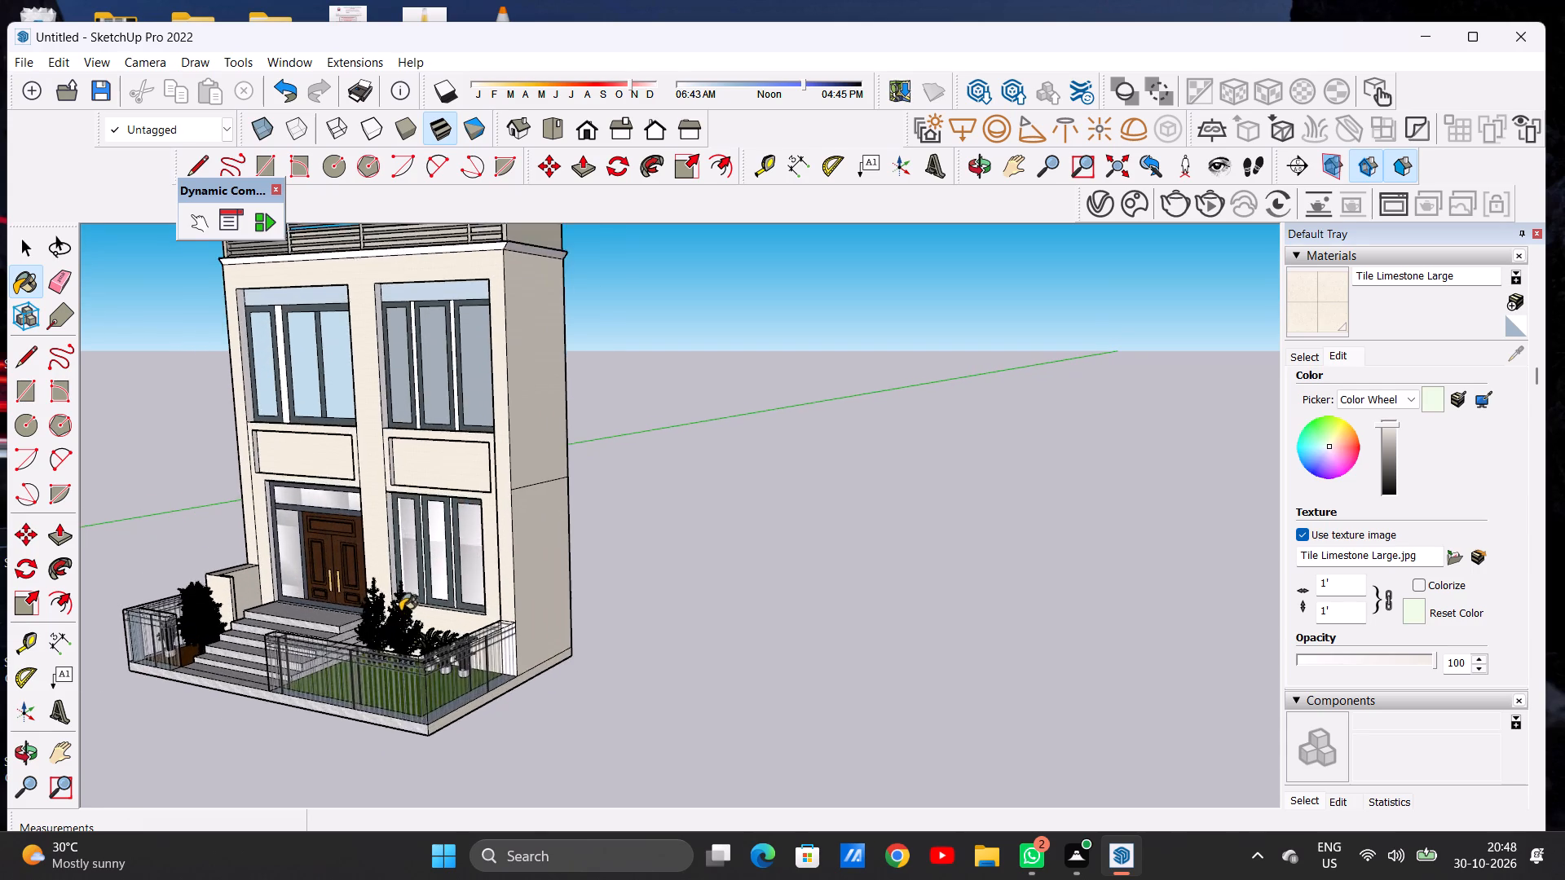
pyautogui.scroll(6, 400, 605)
pyautogui.scroll(-1, 400, 605)
pyautogui.scroll(6, 415, 593)
pyautogui.moveTo(403, 557); pyautogui.dragTo(375, 662, button='middle')
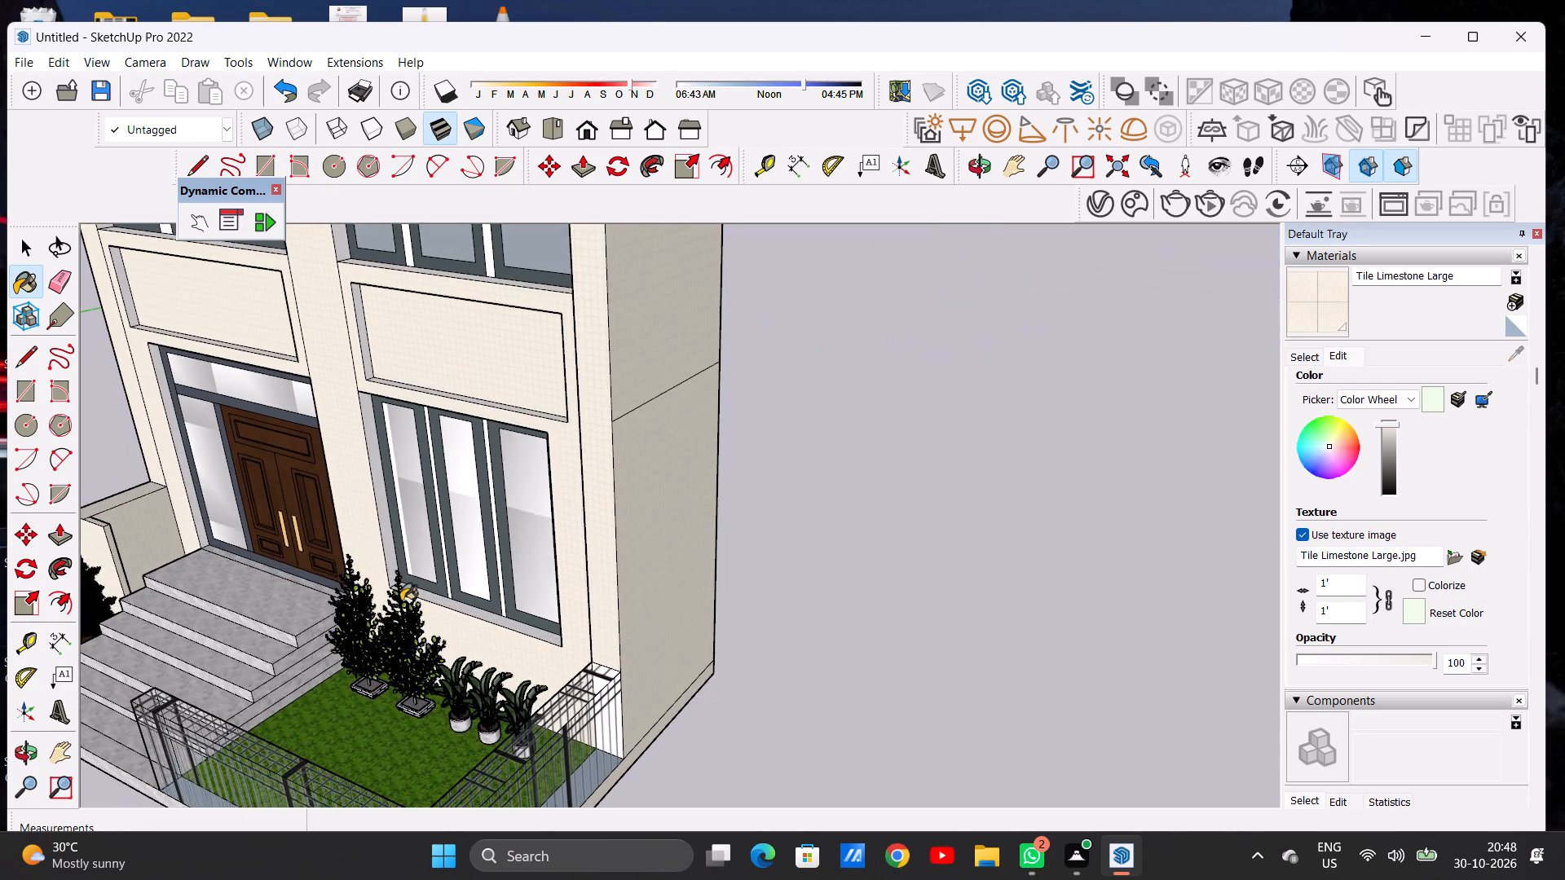
pyautogui.scroll(3, 406, 579)
pyautogui.scroll(-1, 406, 579)
pyautogui.scroll(14, 406, 579)
pyautogui.scroll(-1, 400, 573)
pyautogui.scroll(1, 366, 517)
pyautogui.scroll(-1, 366, 517)
pyautogui.scroll(4, 366, 517)
pyautogui.click(366, 489)
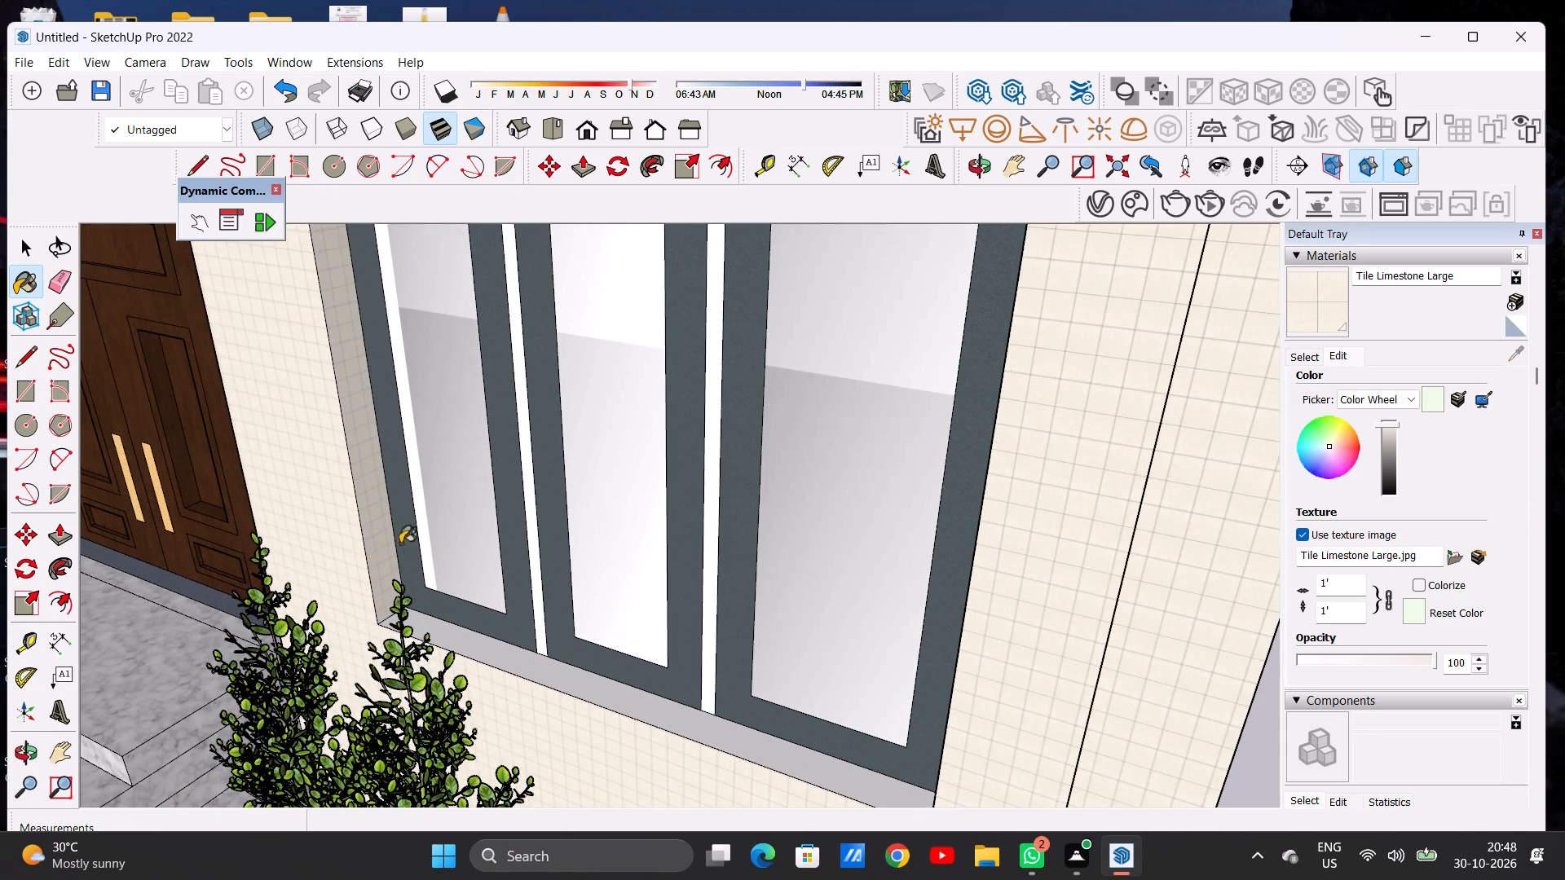
pyautogui.click(493, 656)
# Paint the ground-floor window opening's remaining side reveal and its top reveal with Tile Limestone Large.
pyautogui.scroll(-6, 520, 634)
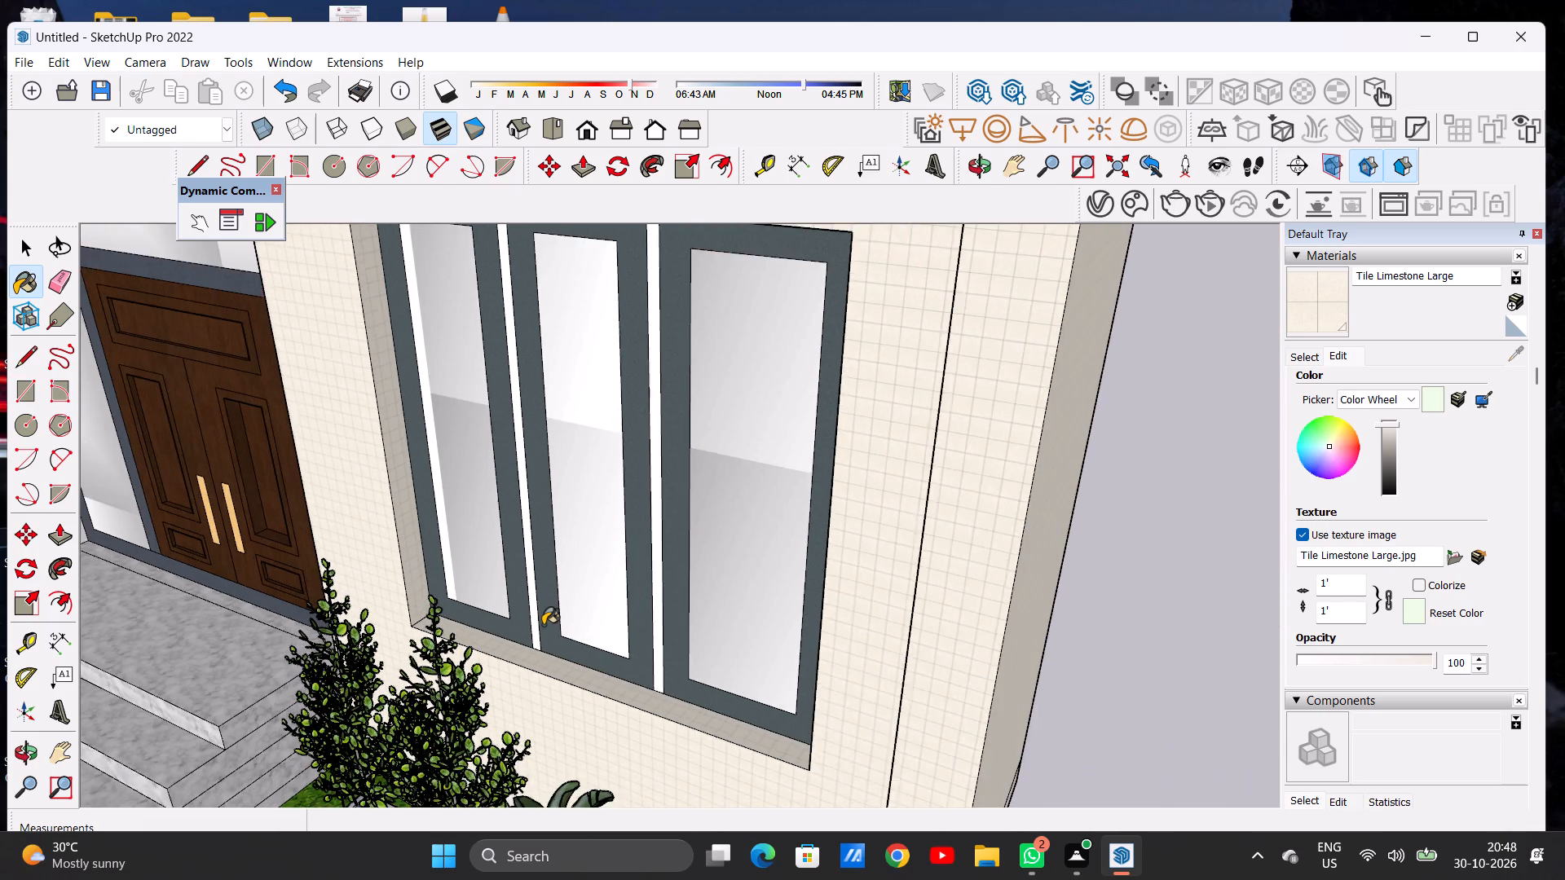
pyautogui.scroll(-13, 550, 616)
pyautogui.scroll(-6, 608, 577)
pyautogui.moveTo(442, 592); pyautogui.dragTo(621, 495, button='middle')
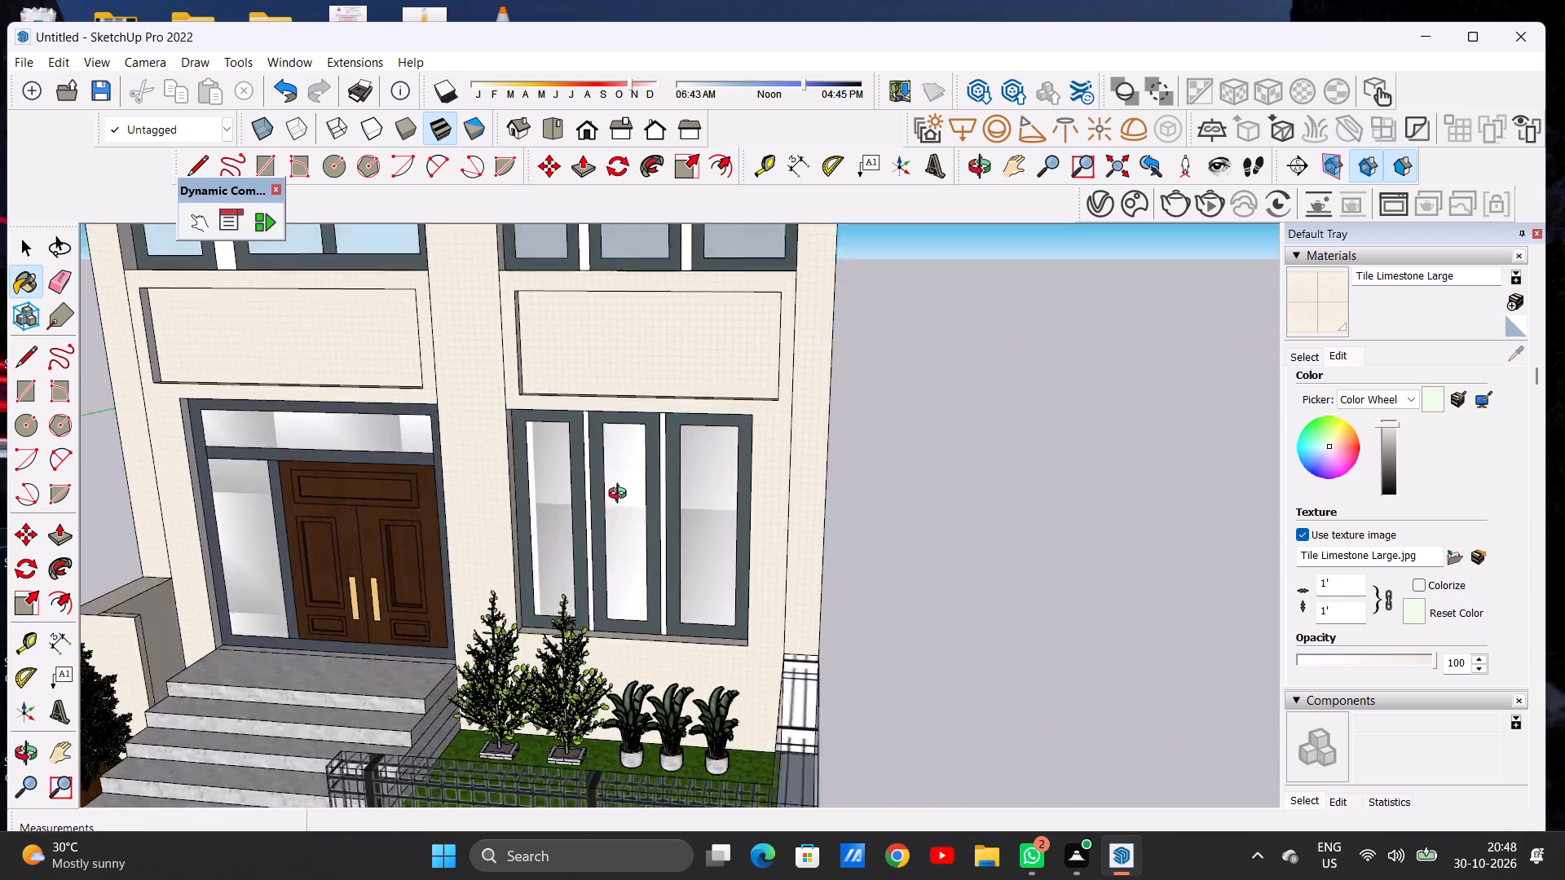
pyautogui.moveTo(621, 495); pyautogui.dragTo(831, 407, button='middle')
pyautogui.scroll(17, 844, 364)
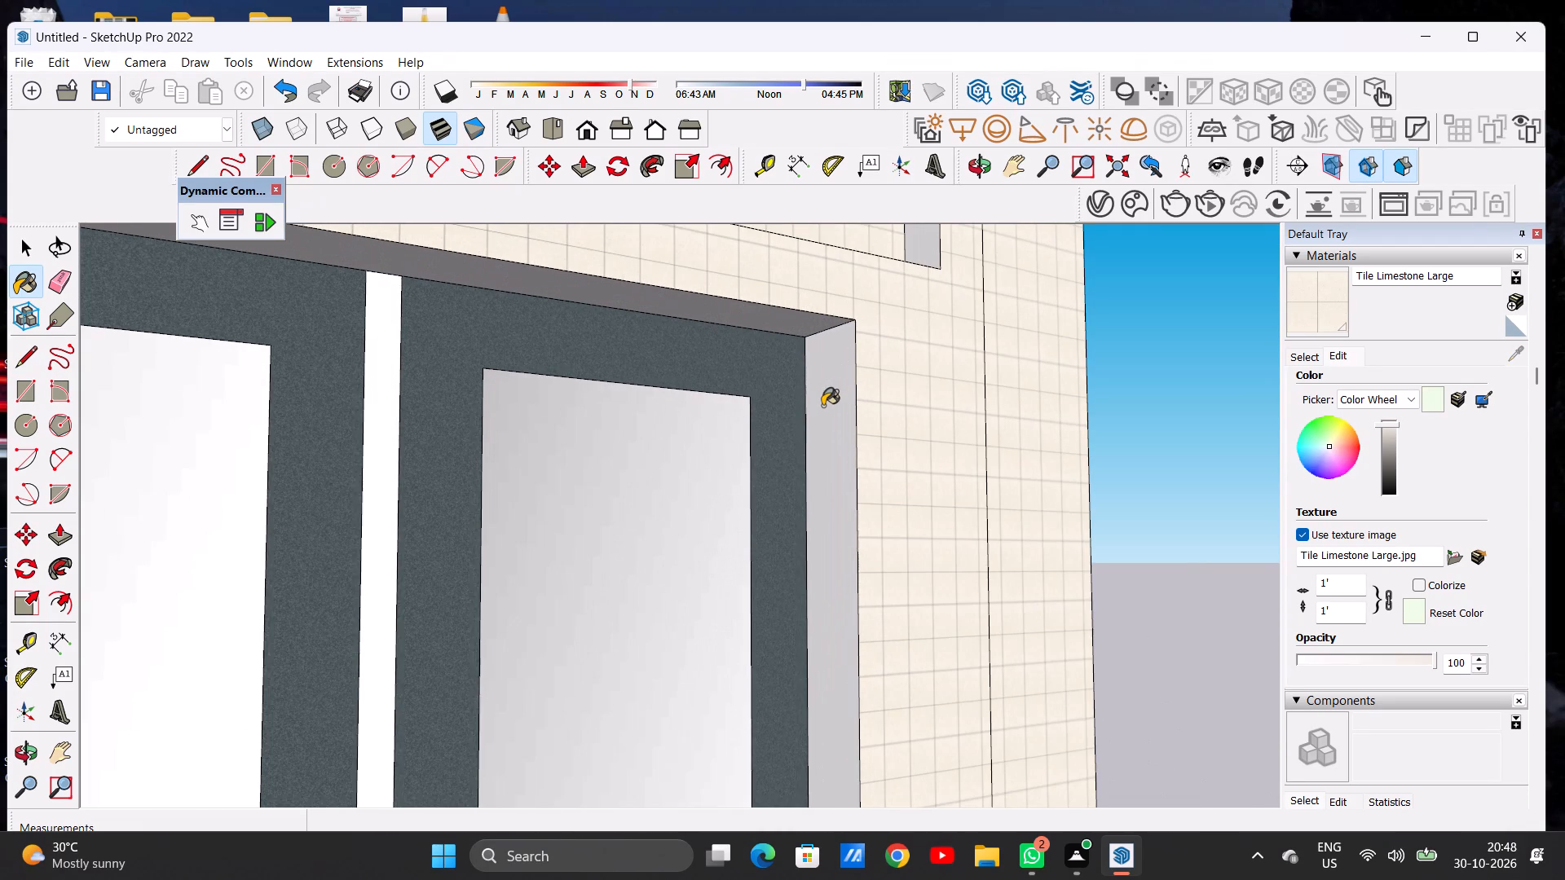
pyautogui.click(822, 404)
pyautogui.click(766, 323)
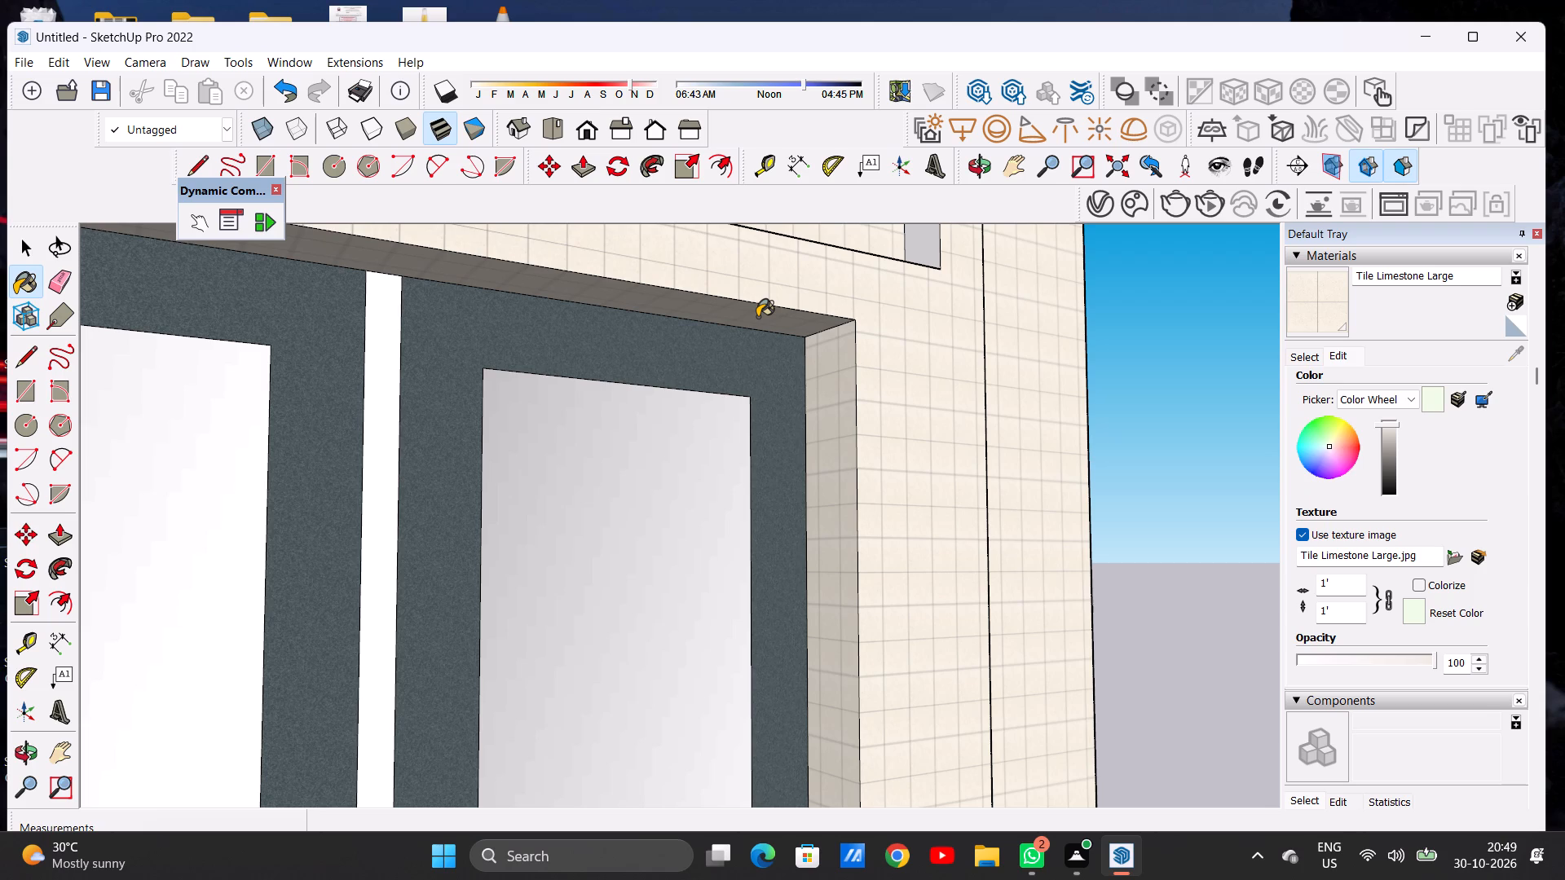
pyautogui.scroll(-16, 728, 344)
pyautogui.moveTo(715, 395); pyautogui.dragTo(271, 425, button='middle')
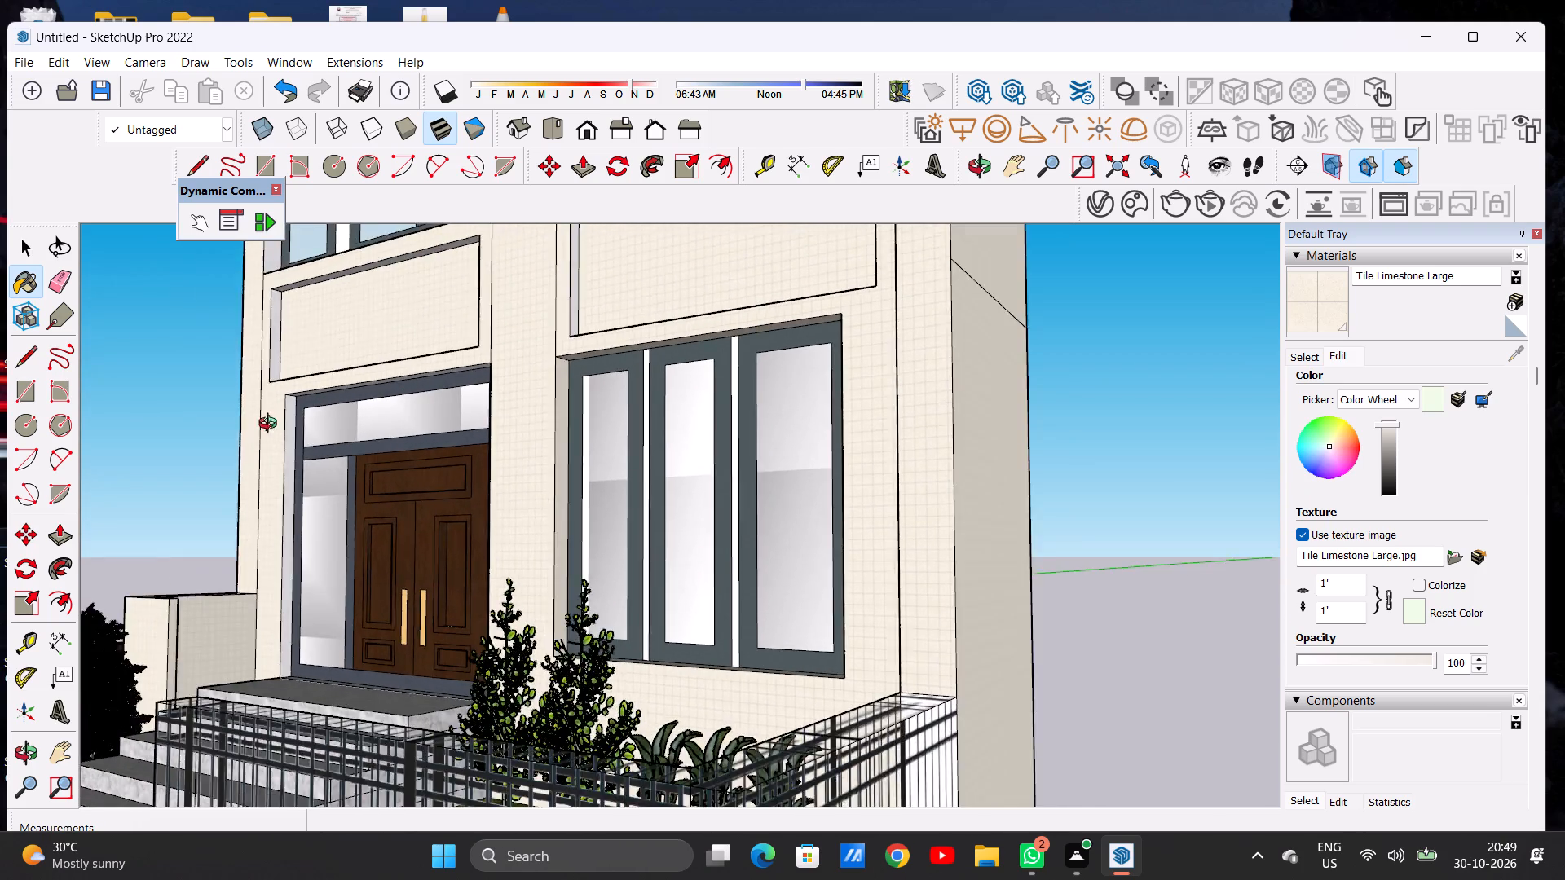
pyautogui.moveTo(271, 425); pyautogui.dragTo(429, 526, button='middle')
pyautogui.scroll(-3, 460, 510)
pyautogui.scroll(-2, 541, 504)
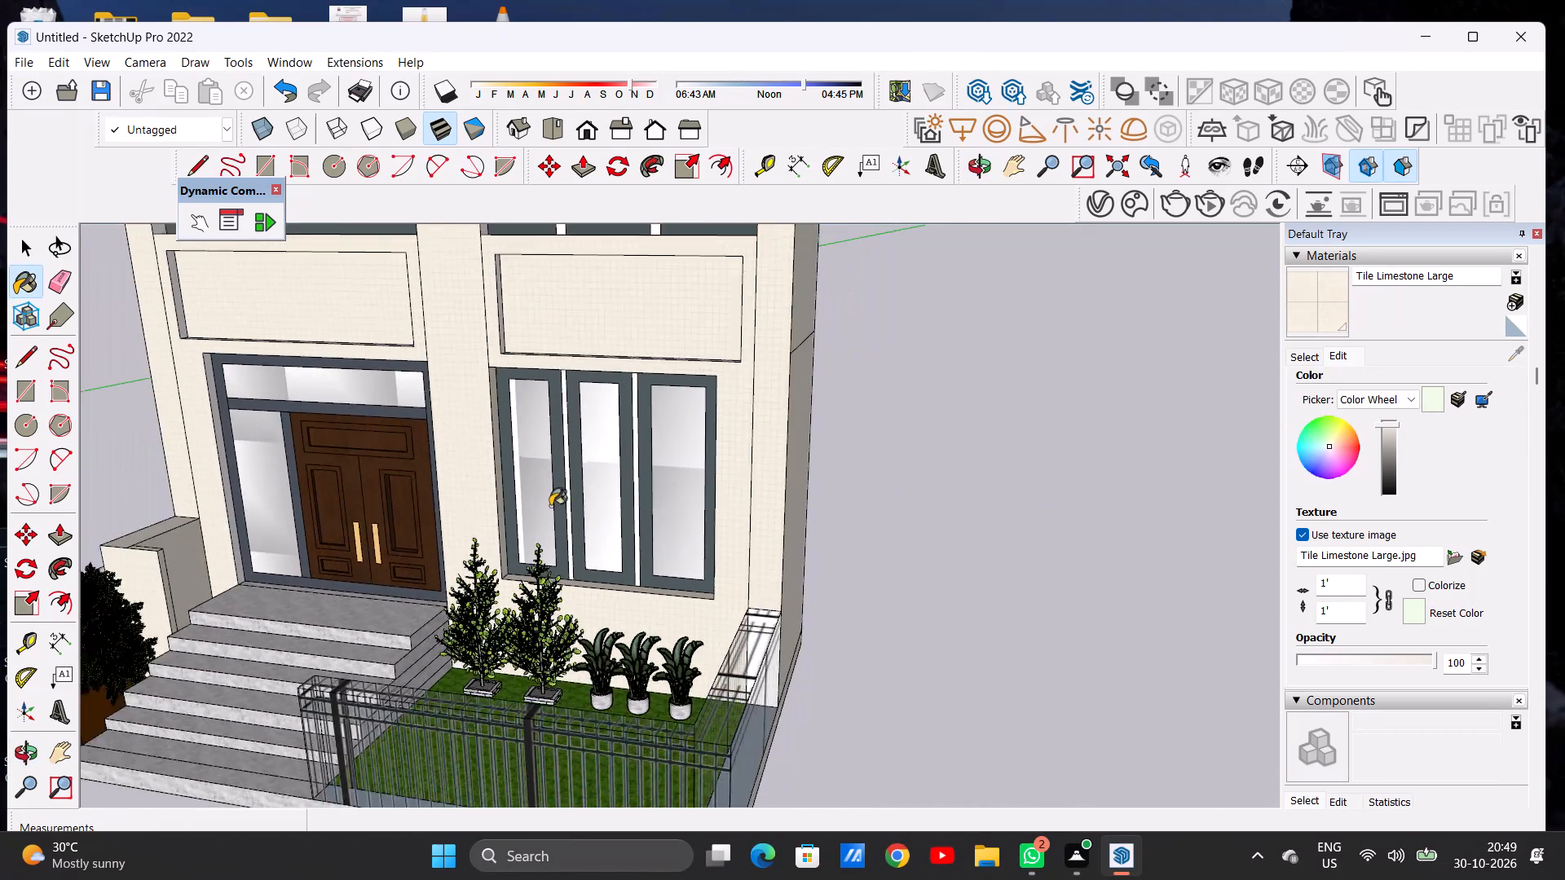
# Paint the bottom and door-side edges of the recessed panel above the ground-floor window with Tile Limestone Large.
pyautogui.scroll(-3, 550, 506)
pyautogui.scroll(14, 533, 354)
pyautogui.scroll(-1, 523, 398)
pyautogui.scroll(6, 523, 402)
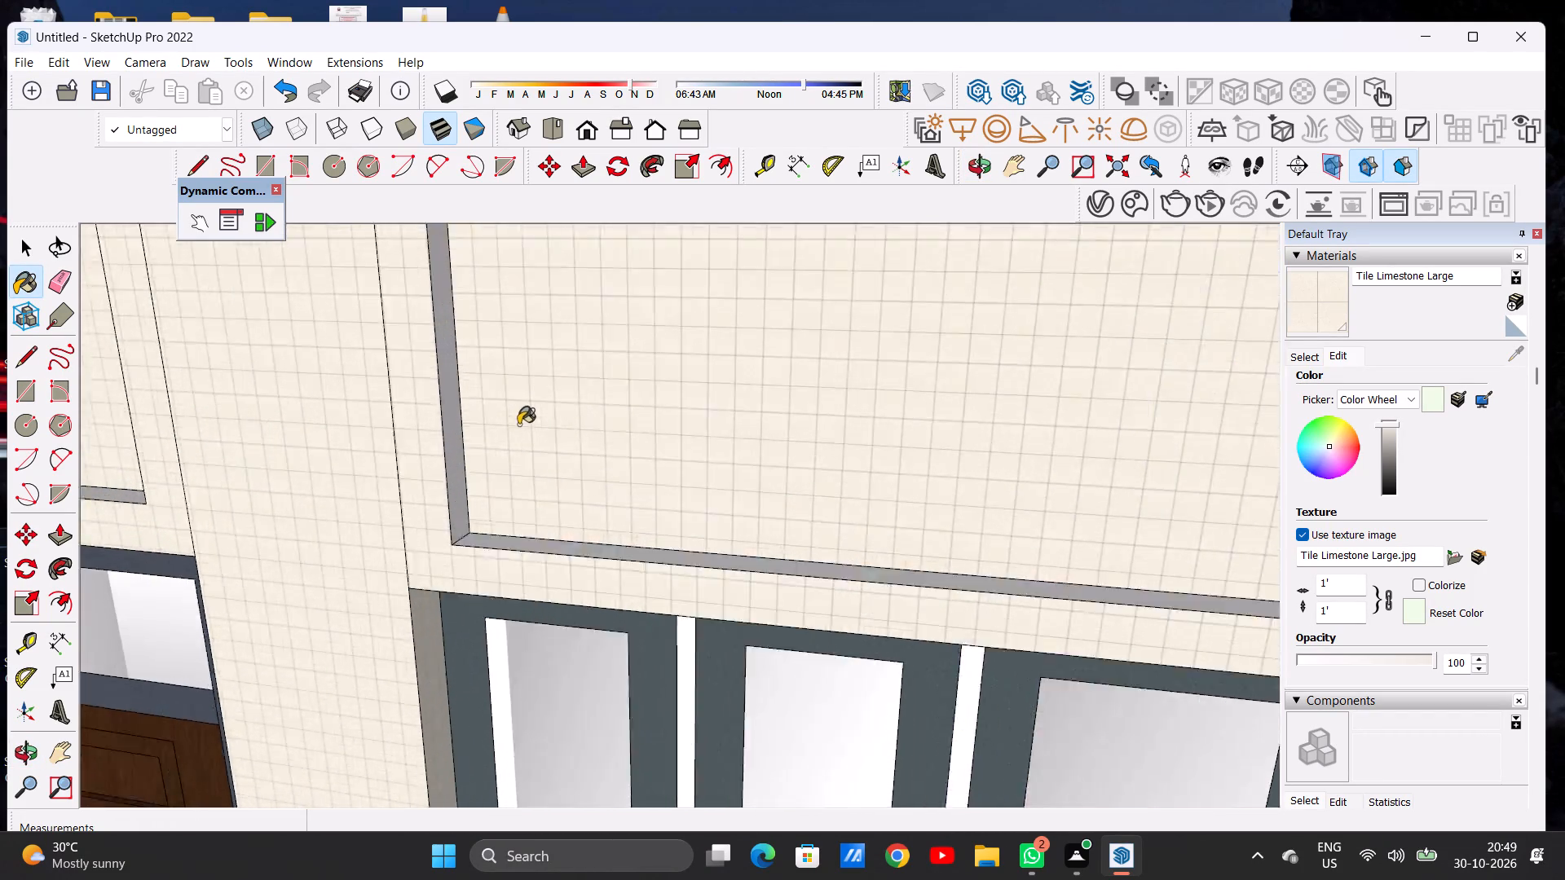
pyautogui.scroll(4, 504, 462)
pyautogui.scroll(-1, 496, 555)
pyautogui.scroll(4, 496, 559)
pyautogui.click(465, 583)
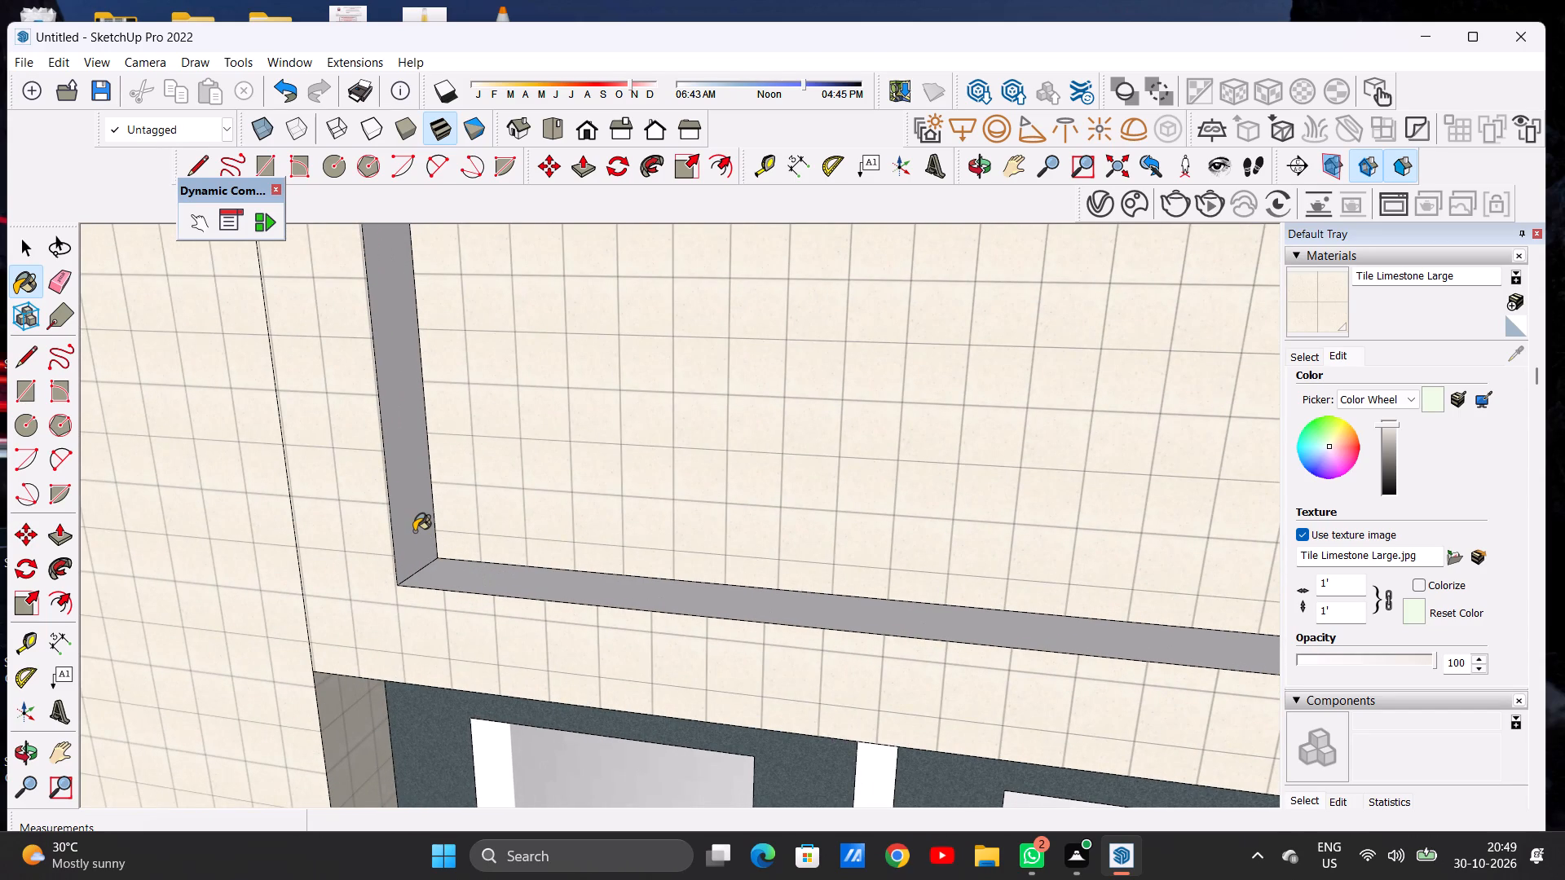
pyautogui.click(414, 531)
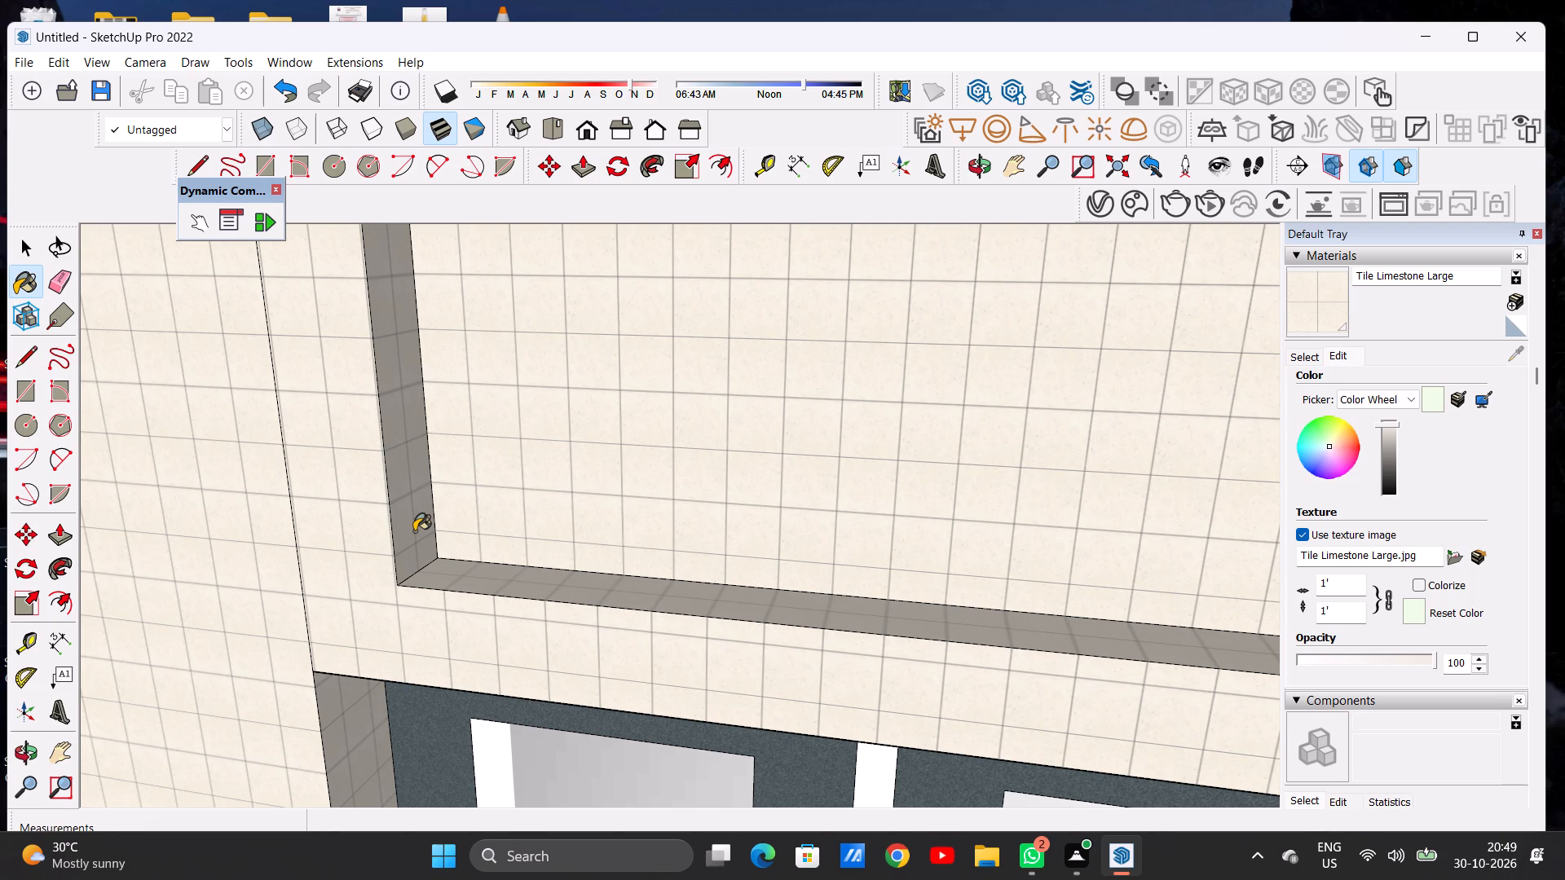
# Paint the top and remaining side edges of the recessed panel above the ground-floor window with Tile Limestone Large.
pyautogui.scroll(-9, 481, 545)
pyautogui.scroll(1, 483, 559)
pyautogui.scroll(-12, 487, 571)
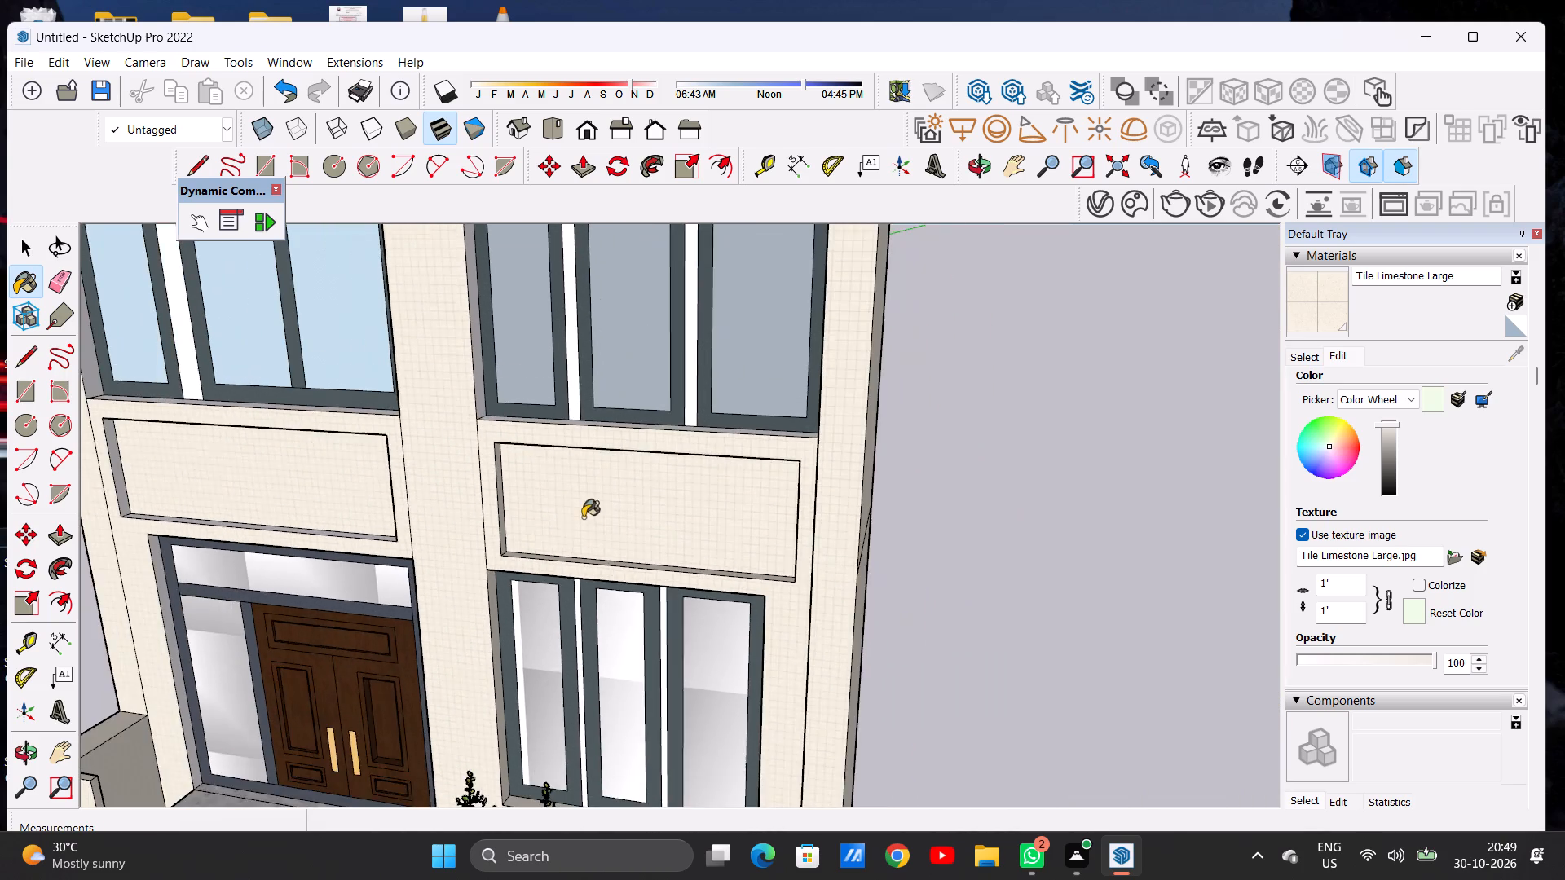
pyautogui.moveTo(590, 517); pyautogui.dragTo(787, 416, button='middle')
pyautogui.scroll(-1, 873, 389)
pyautogui.scroll(11, 884, 388)
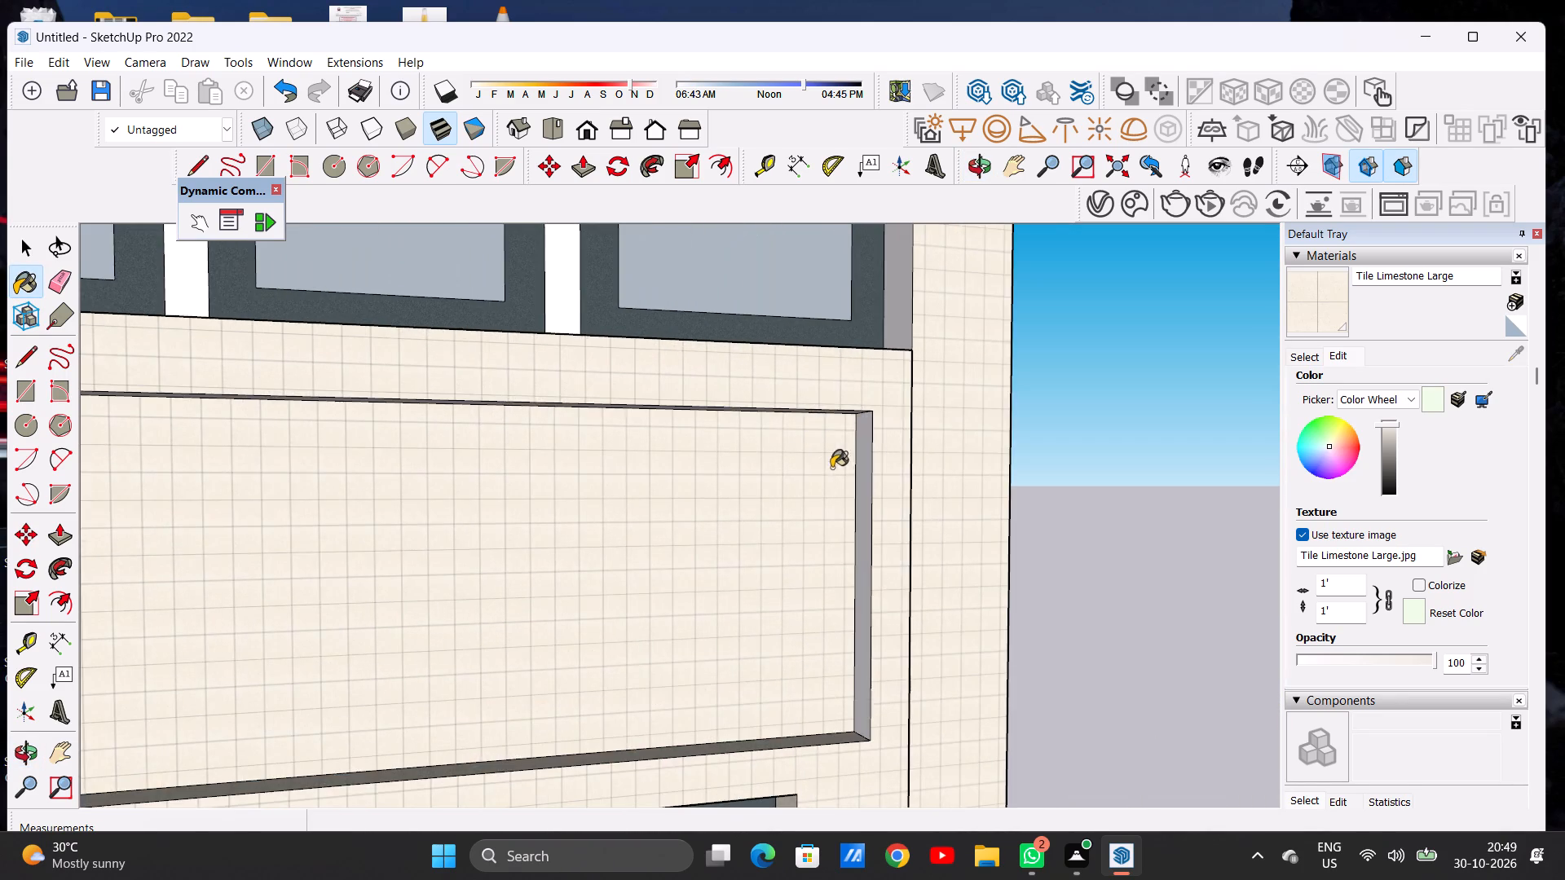
pyautogui.moveTo(835, 477); pyautogui.dragTo(823, 346, button='middle')
pyautogui.scroll(13, 833, 420)
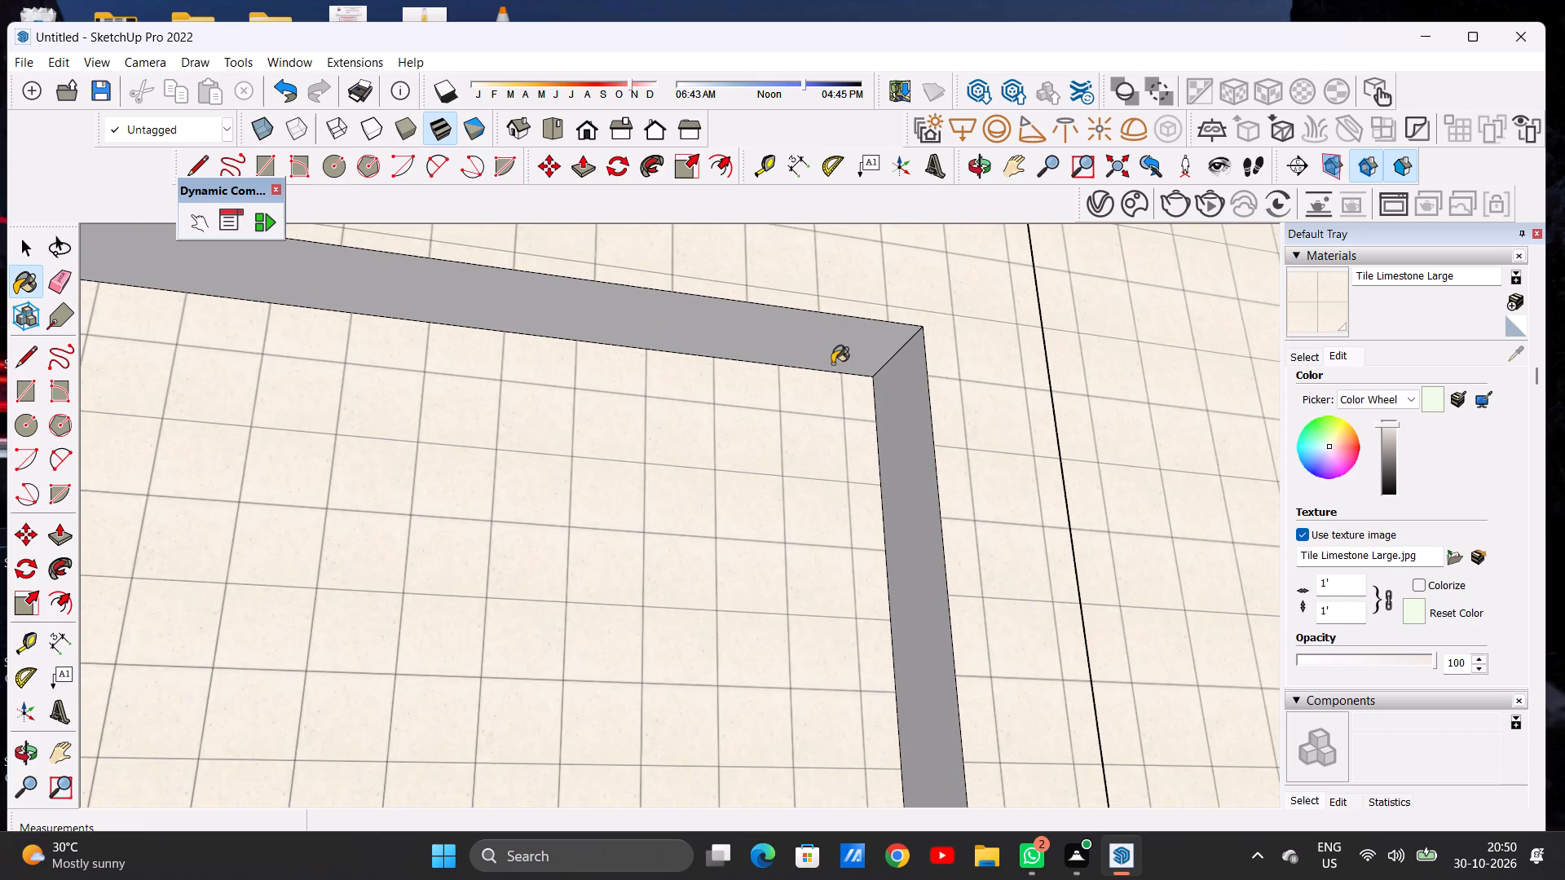
pyautogui.click(832, 347)
pyautogui.click(909, 387)
# Examine the whole front facade for faces still lacking the limestone tile.
pyautogui.scroll(-11, 862, 472)
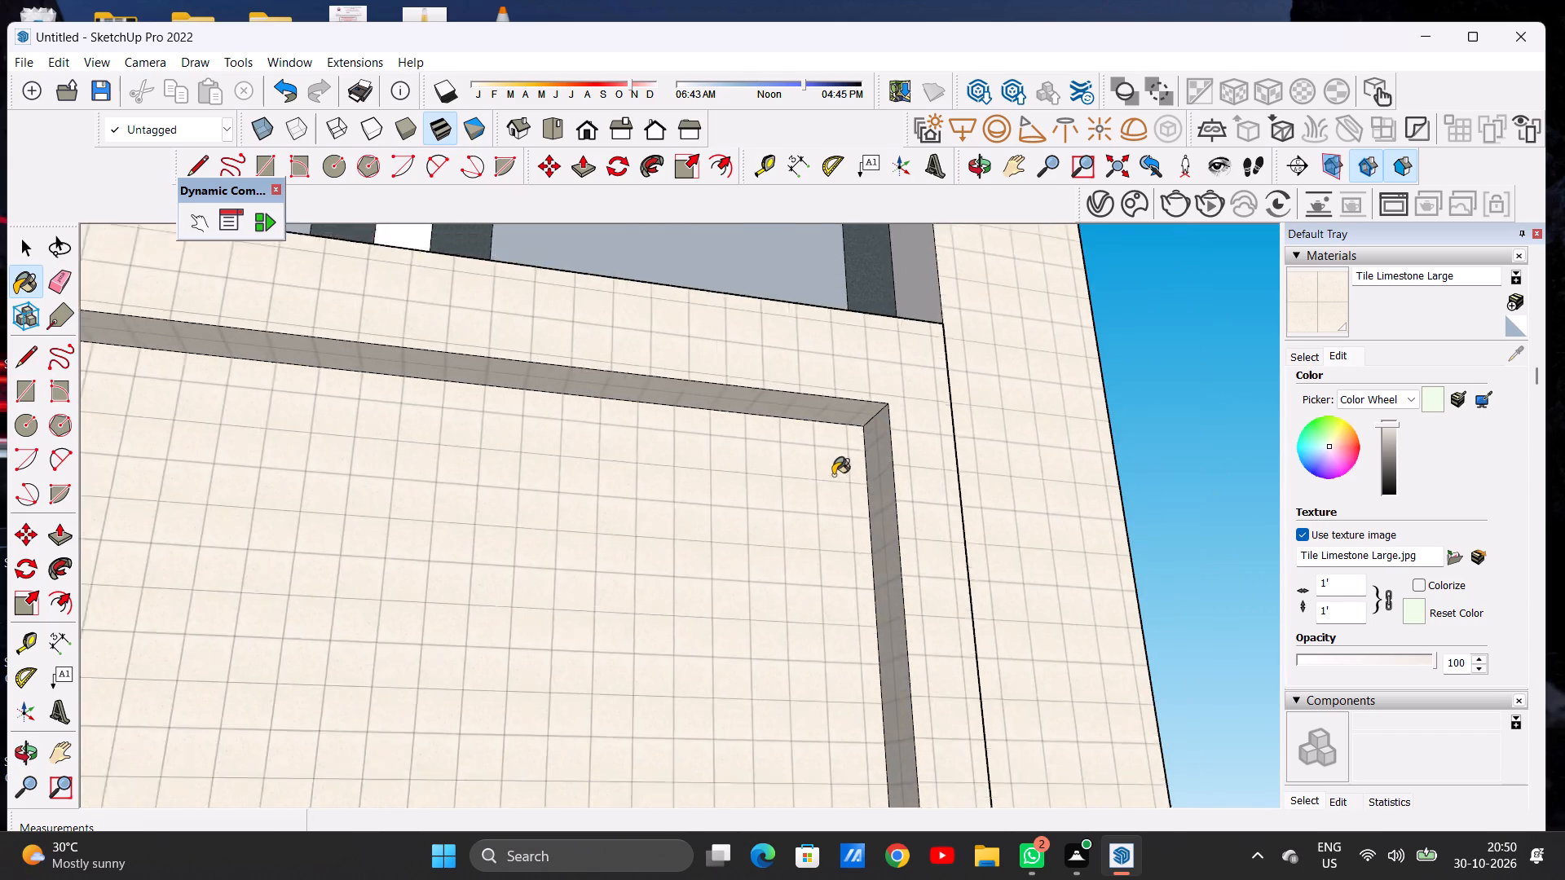
pyautogui.scroll(-13, 833, 475)
pyautogui.scroll(-20, 891, 465)
pyautogui.scroll(-5, 891, 465)
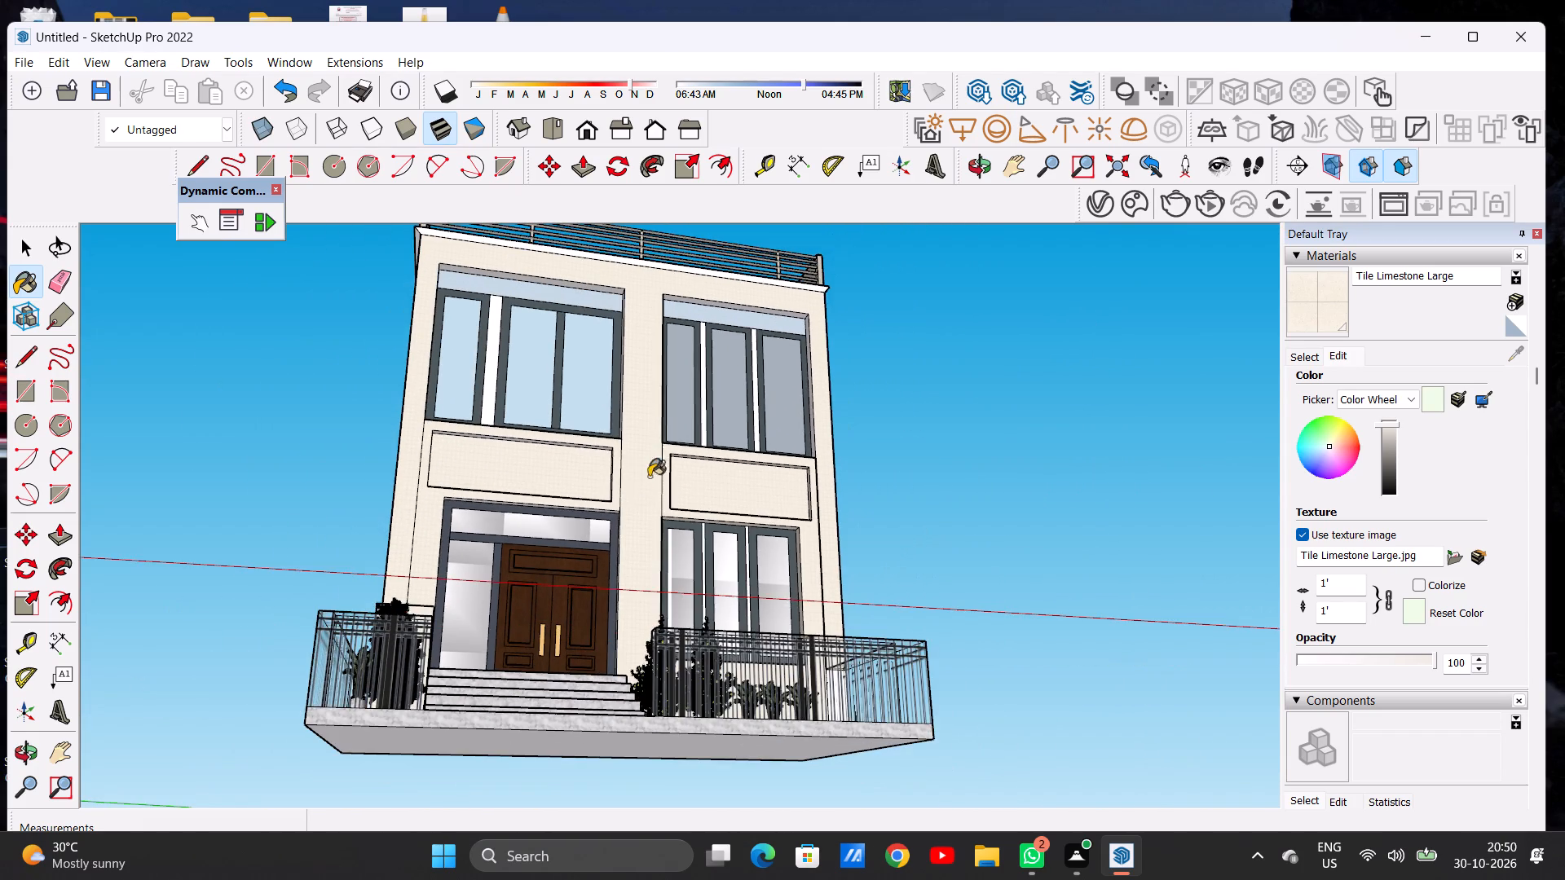
pyautogui.moveTo(643, 481); pyautogui.dragTo(510, 639, button='middle')
pyautogui.scroll(-12, 552, 640)
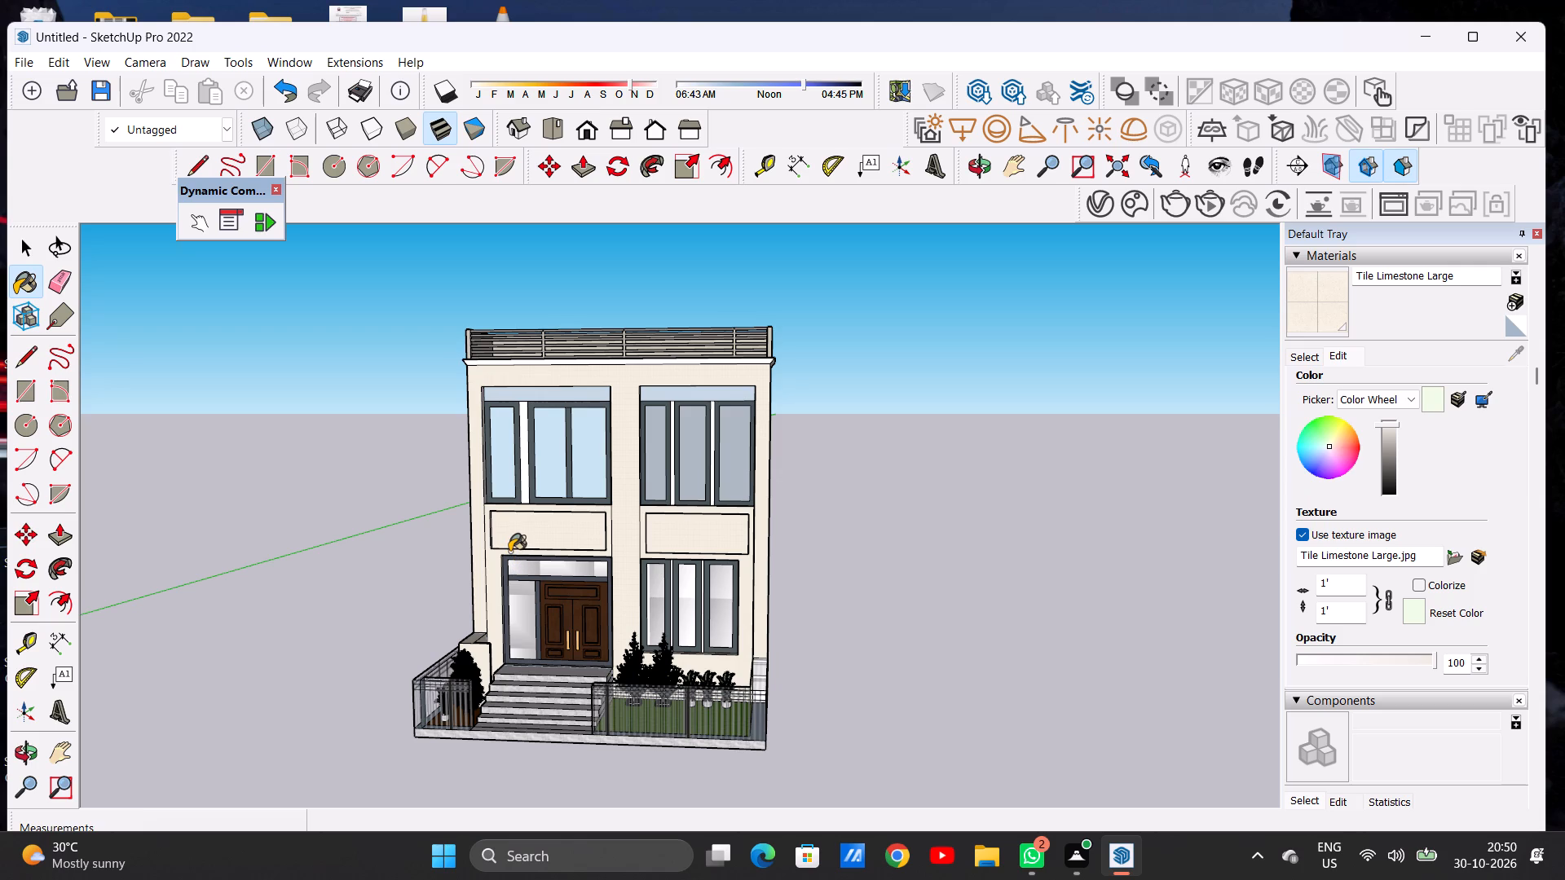
pyautogui.scroll(-3, 535, 557)
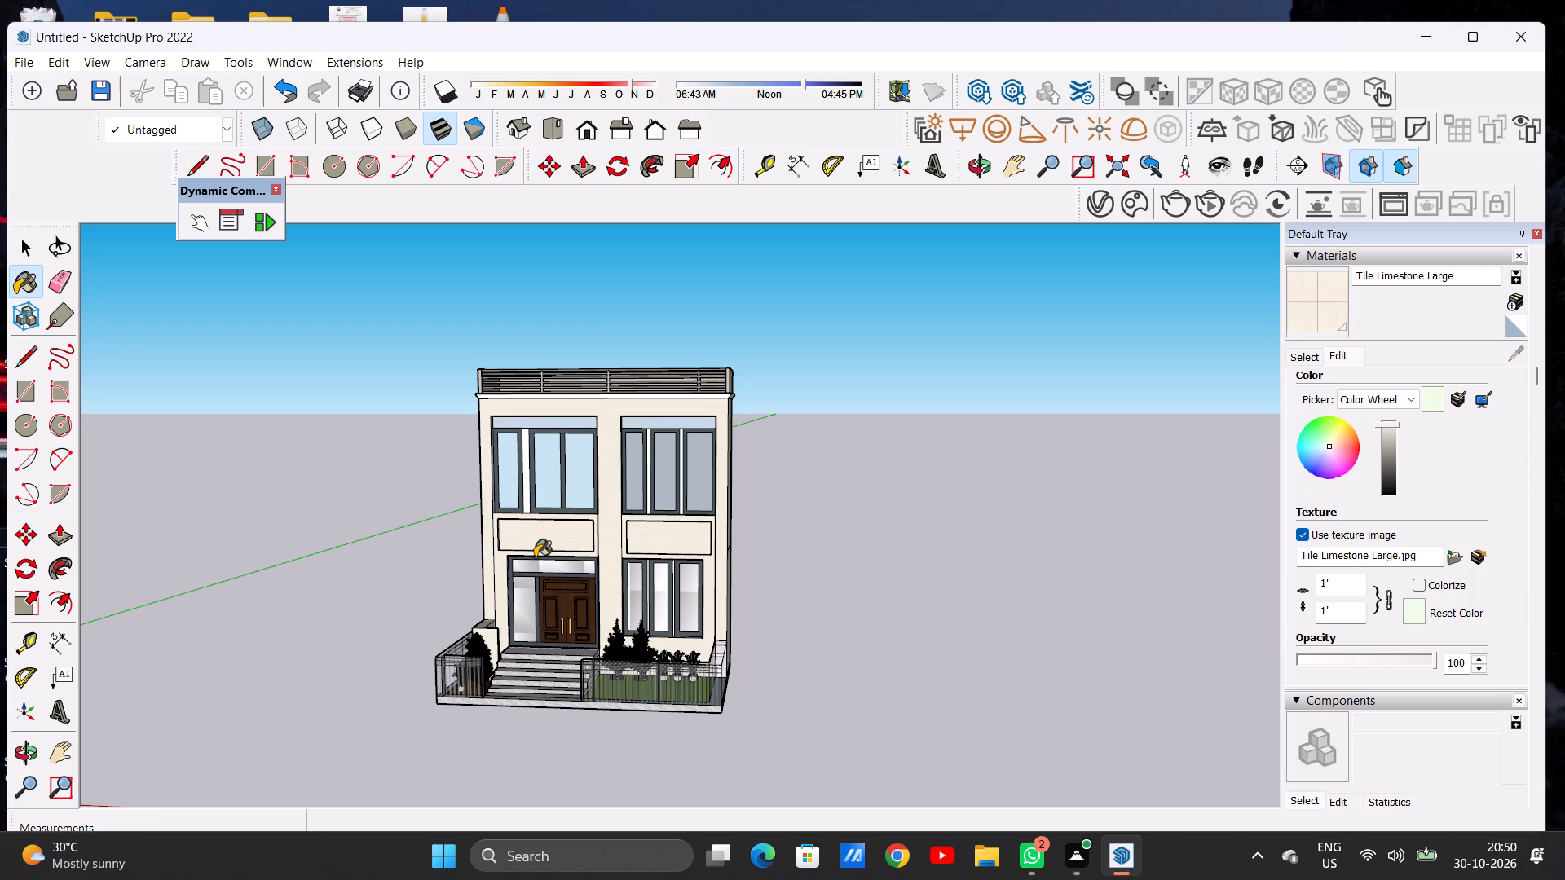
pyautogui.scroll(-7, 542, 578)
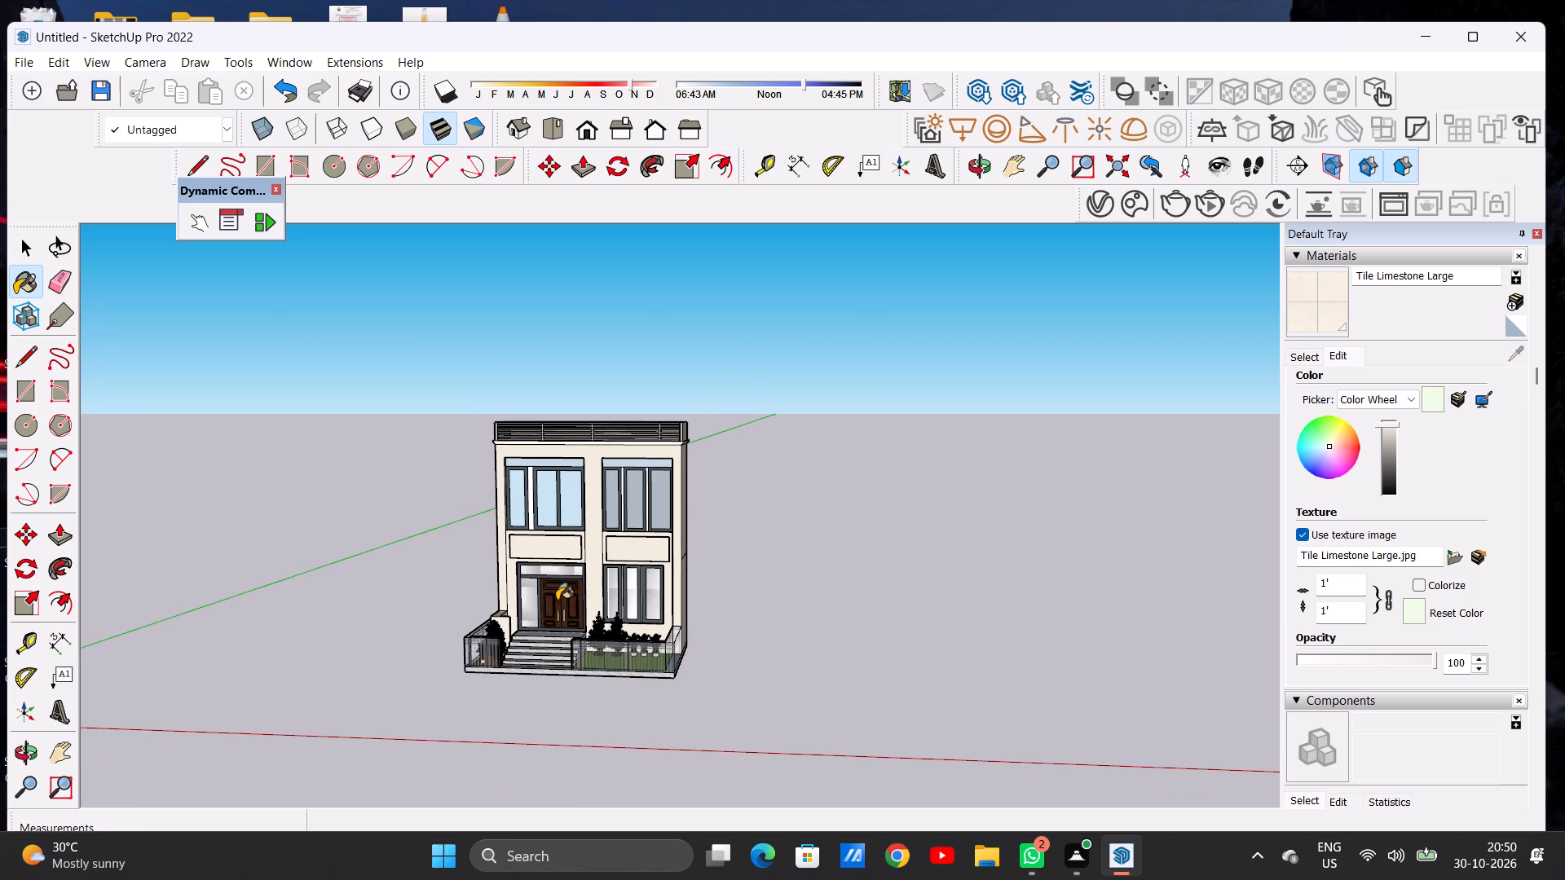
pyautogui.moveTo(563, 601); pyautogui.dragTo(593, 599, button='middle')
pyautogui.scroll(4, 593, 599)
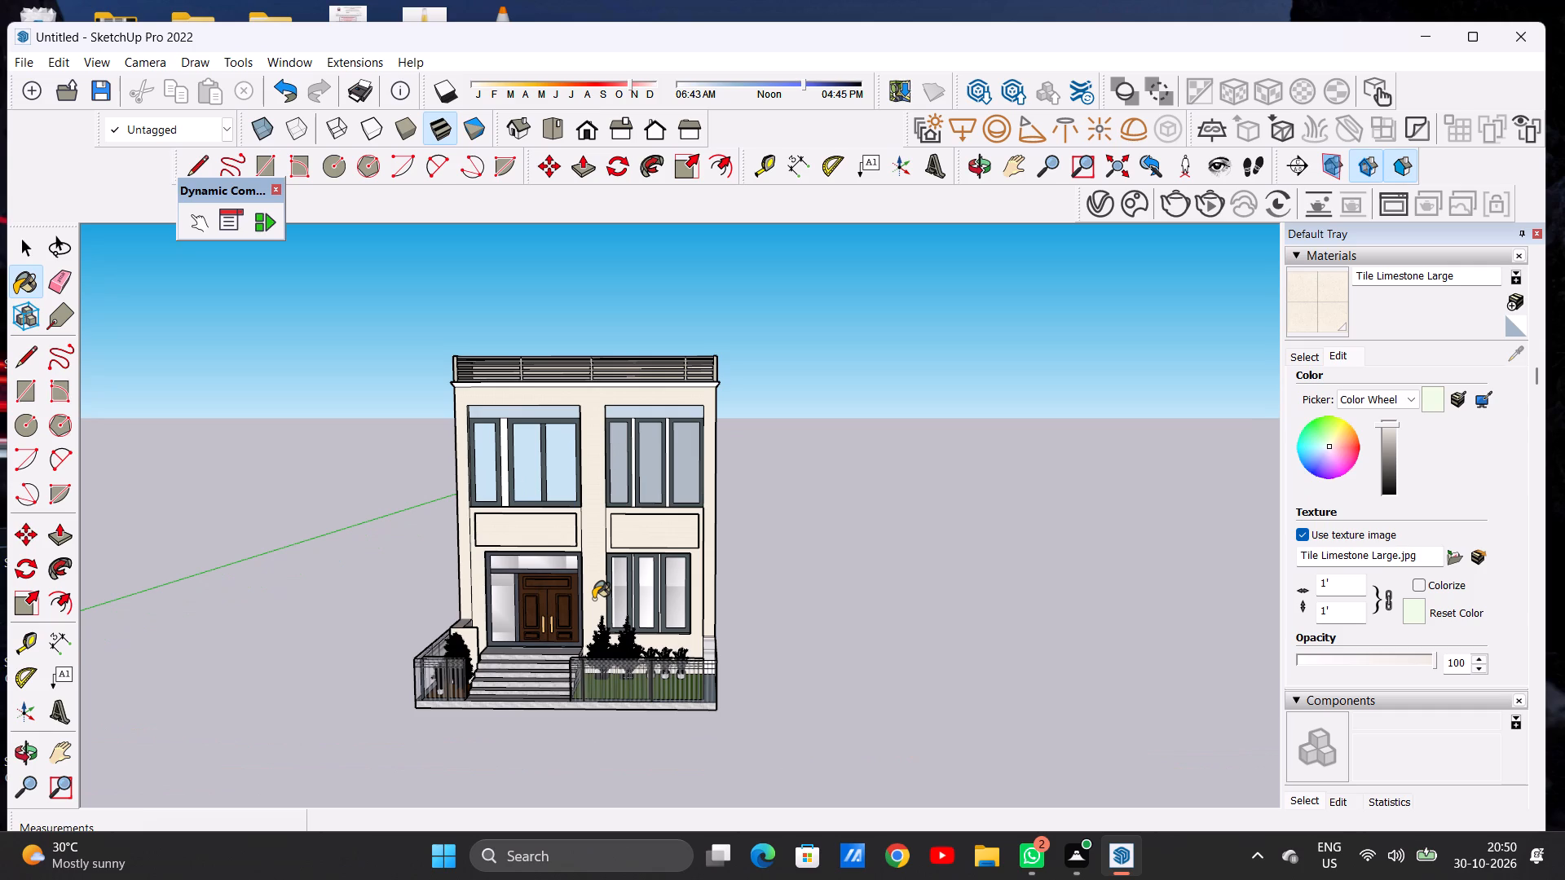
pyautogui.scroll(-6, 641, 517)
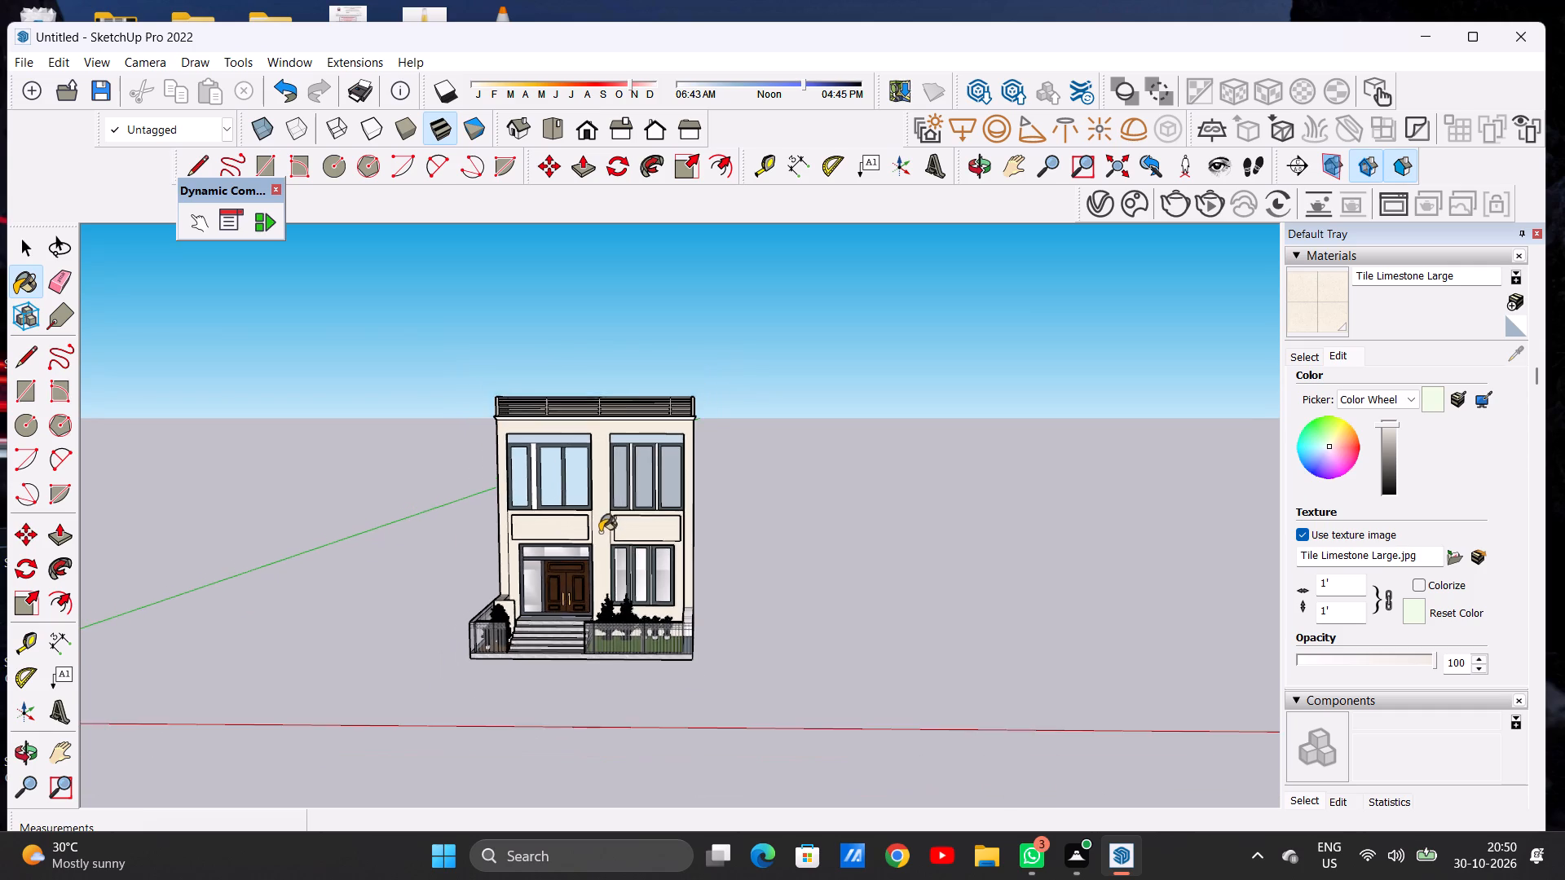
pyautogui.scroll(-1, 597, 528)
pyautogui.scroll(19, 553, 565)
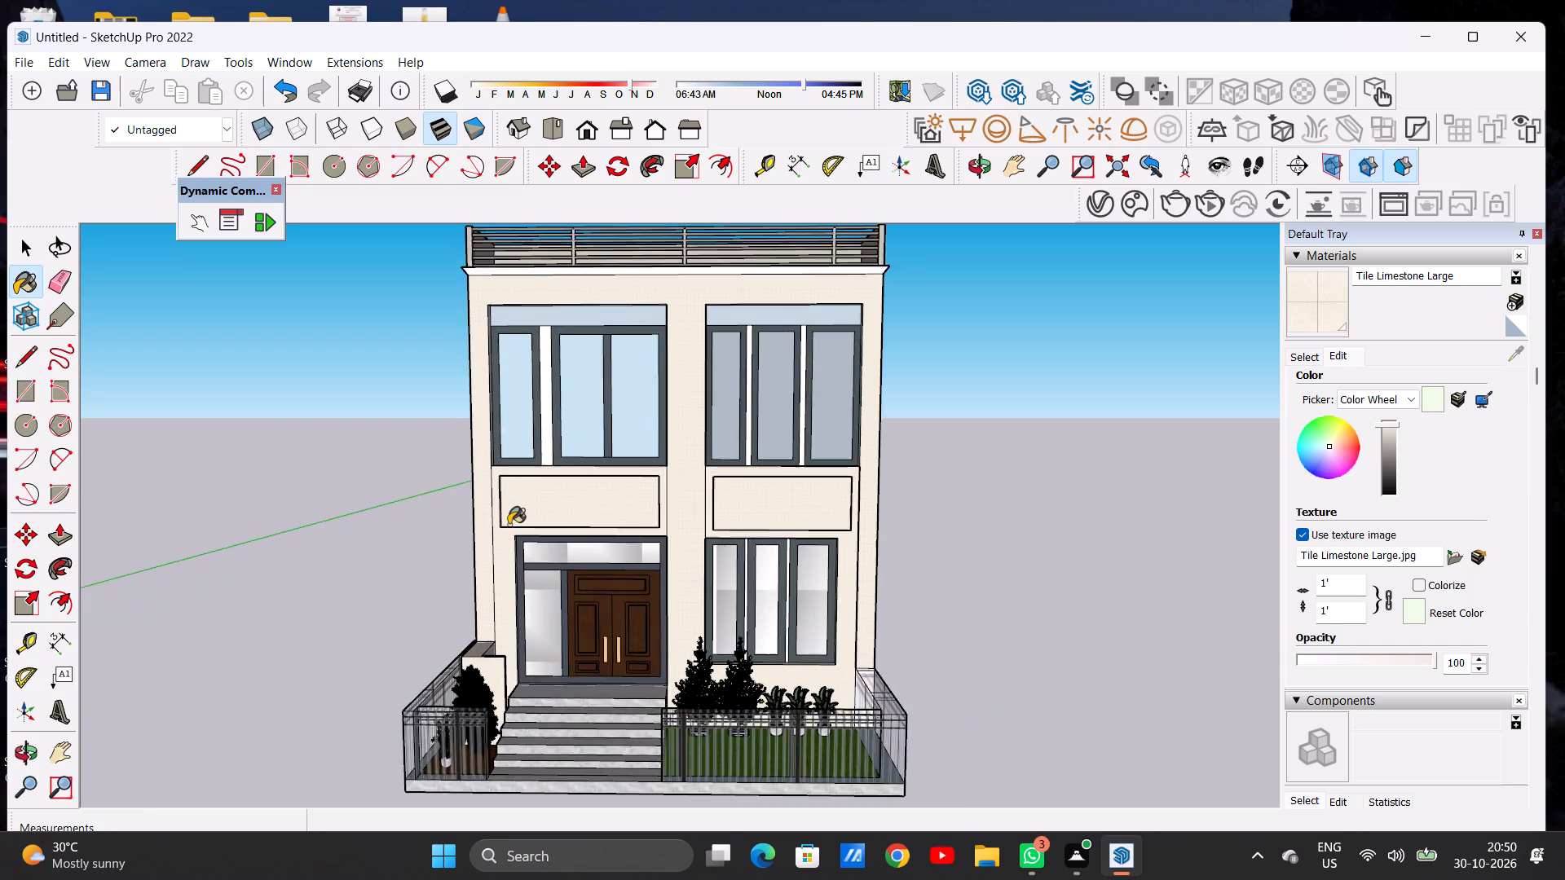
# Paint the bottom and outer side edges of the recessed panel above the entrance door with Tile Limestone Large.
pyautogui.scroll(-1, 509, 525)
pyautogui.scroll(6, 509, 525)
pyautogui.scroll(-1, 509, 522)
pyautogui.scroll(5, 509, 522)
pyautogui.scroll(-1, 510, 516)
pyautogui.scroll(6, 510, 516)
pyautogui.scroll(4, 590, 522)
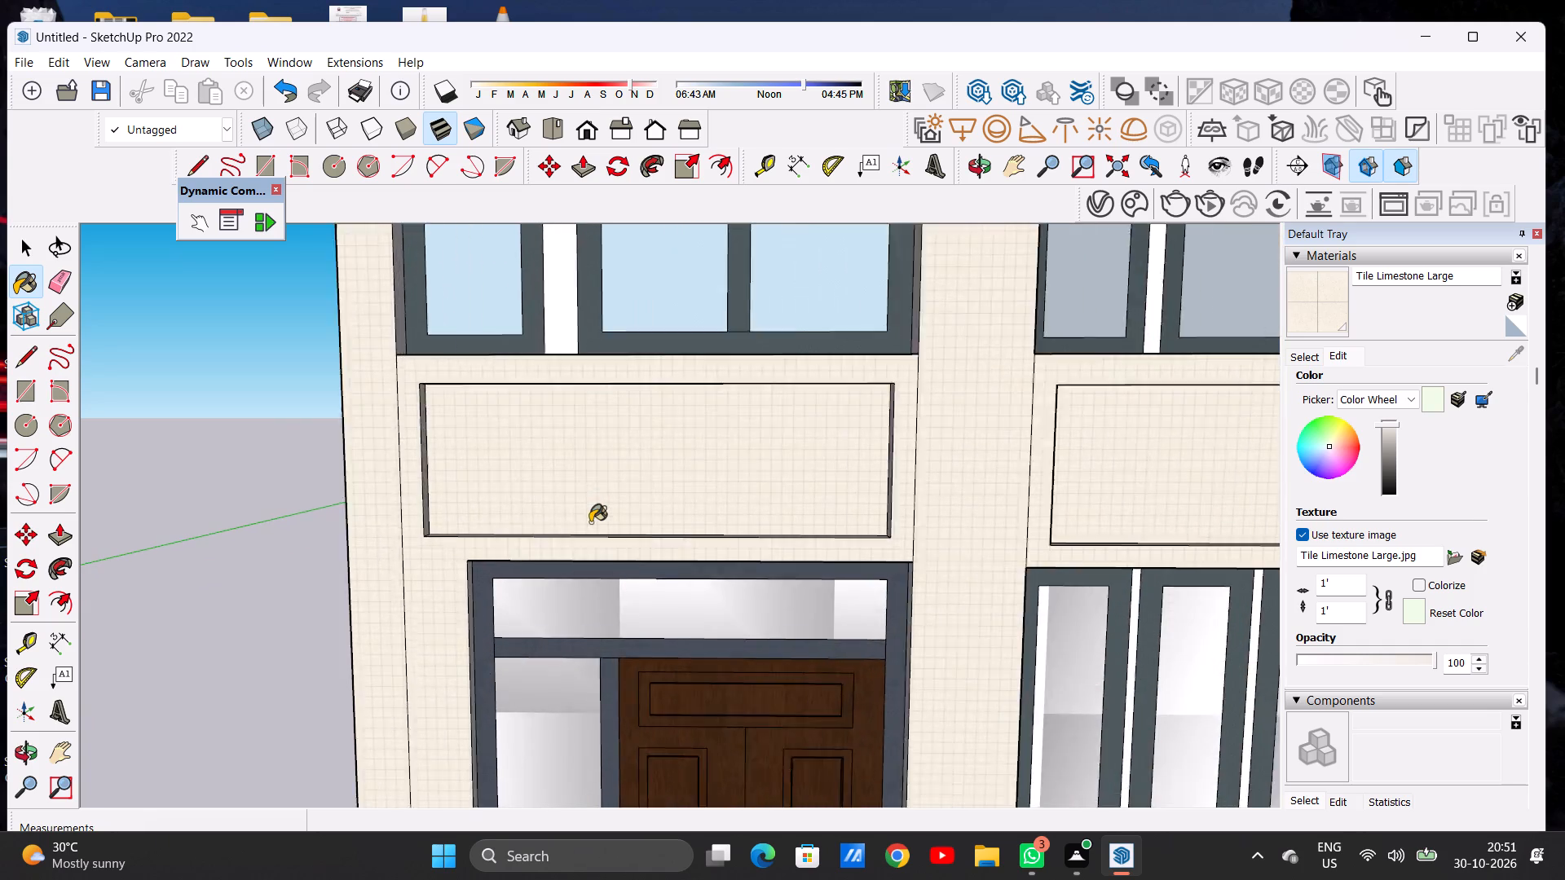
pyautogui.scroll(4, 590, 522)
pyautogui.moveTo(505, 495); pyautogui.dragTo(407, 627, button='middle')
pyautogui.scroll(3, 408, 504)
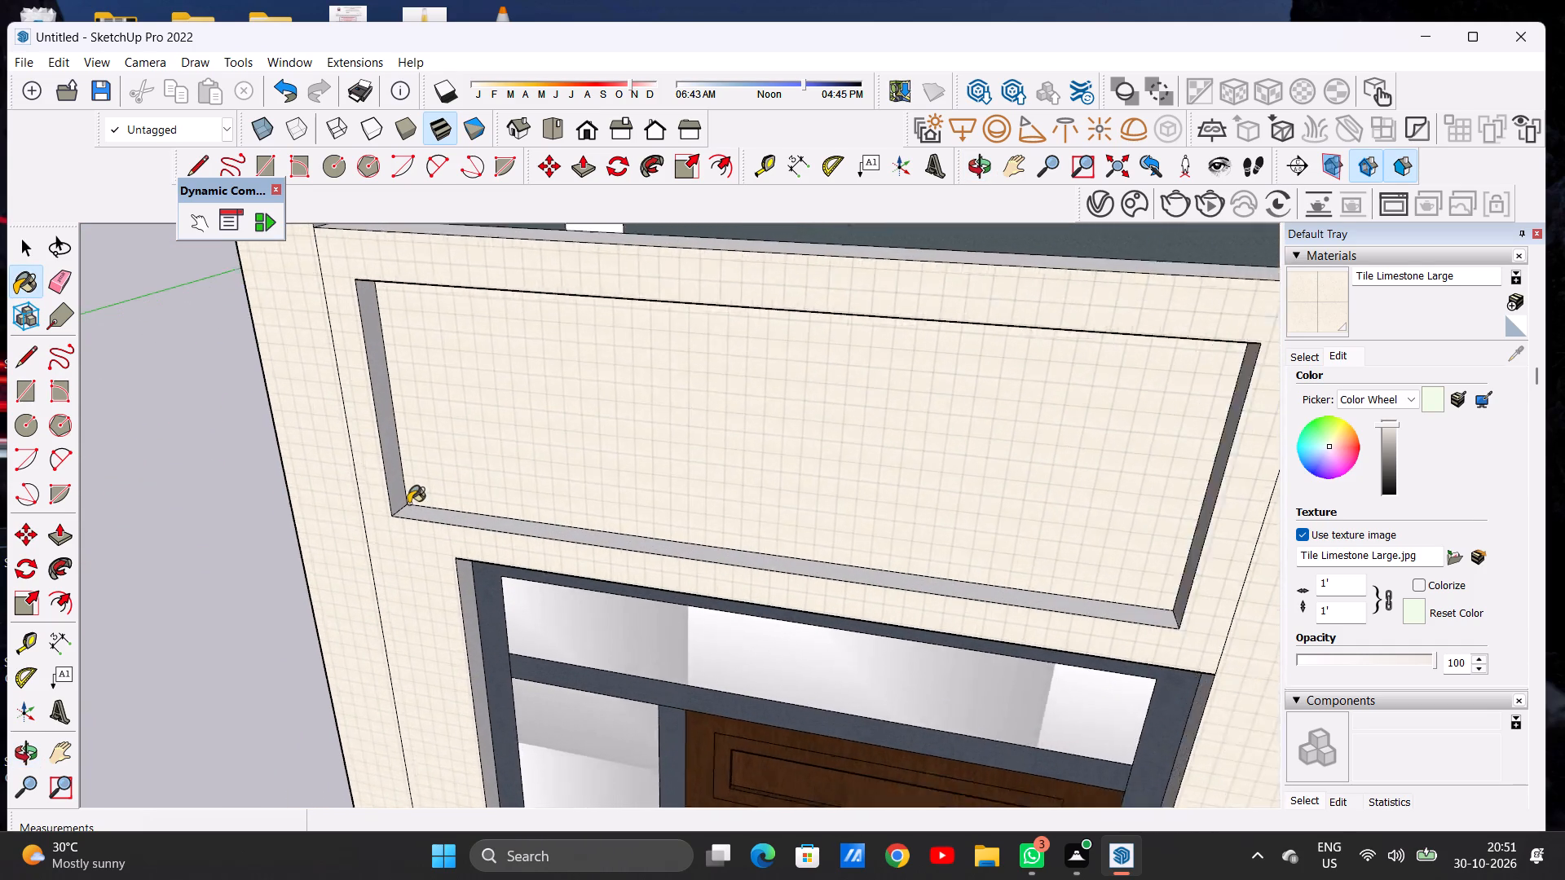
pyautogui.scroll(8, 408, 504)
pyautogui.click(380, 499)
pyautogui.click(423, 532)
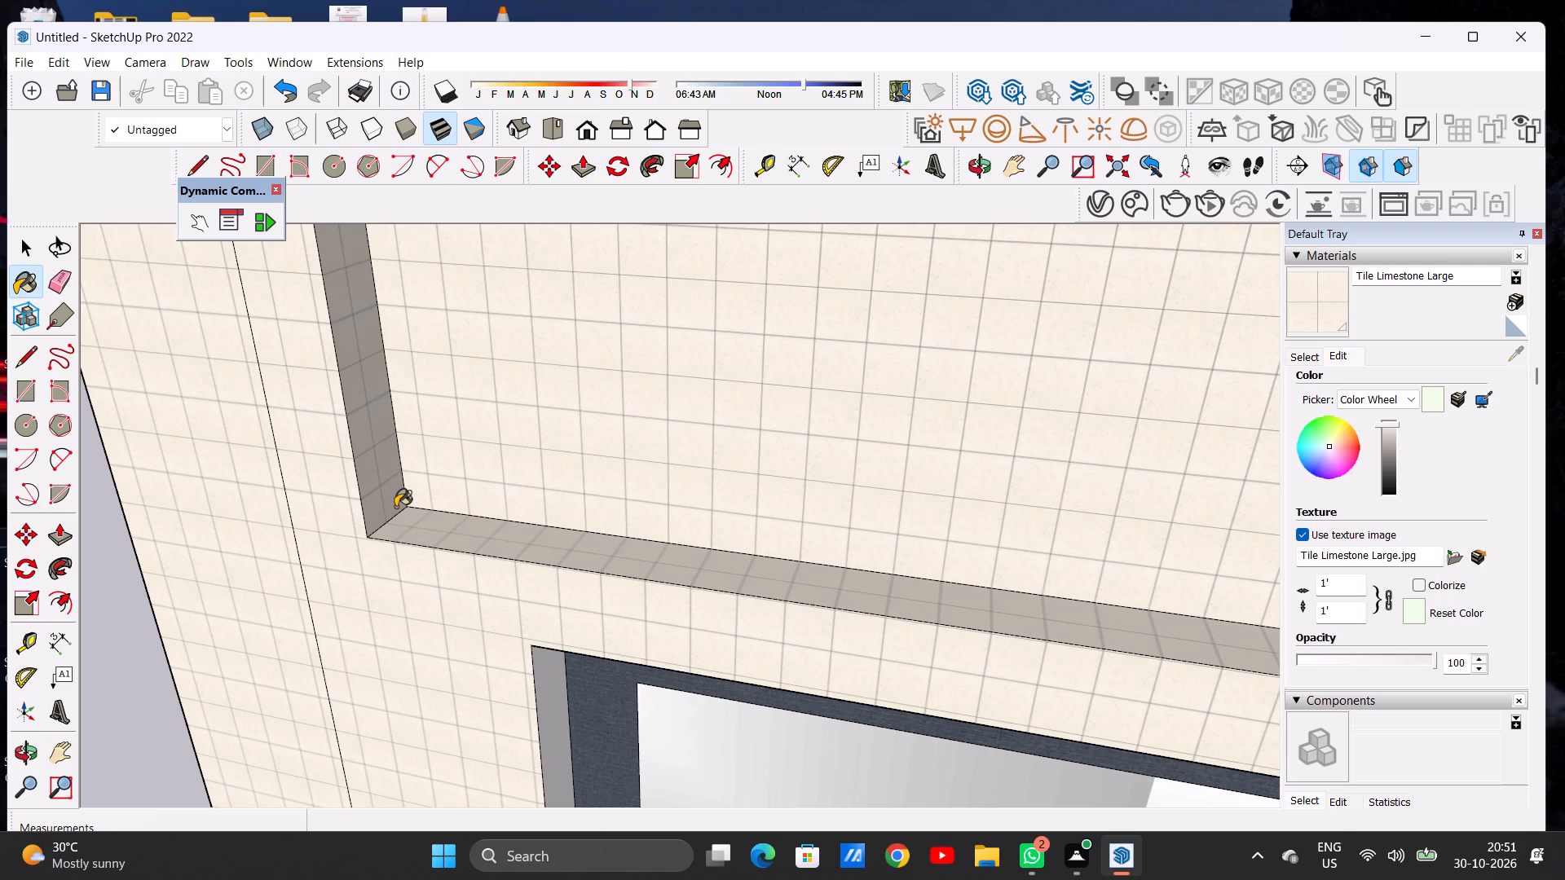
# Paint the top and remaining side edges of the recessed panel above the entrance door with Tile Limestone Large.
pyautogui.scroll(-10, 408, 498)
pyautogui.scroll(-6, 512, 508)
pyautogui.scroll(-3, 633, 478)
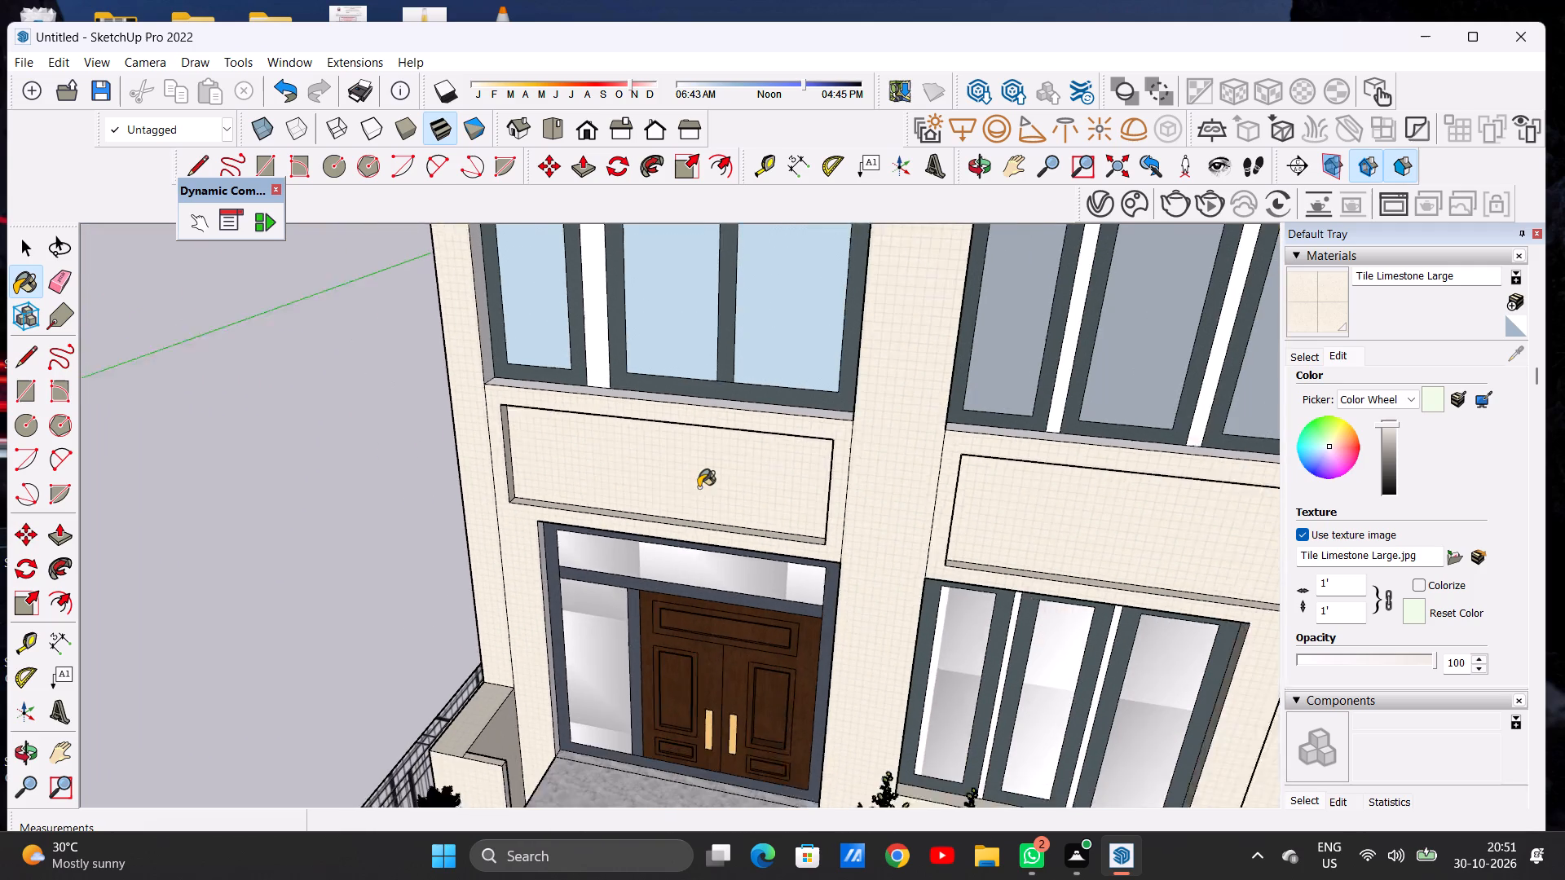
pyautogui.scroll(-2, 699, 487)
pyautogui.moveTo(703, 504); pyautogui.dragTo(866, 334, button='middle')
pyautogui.scroll(7, 821, 410)
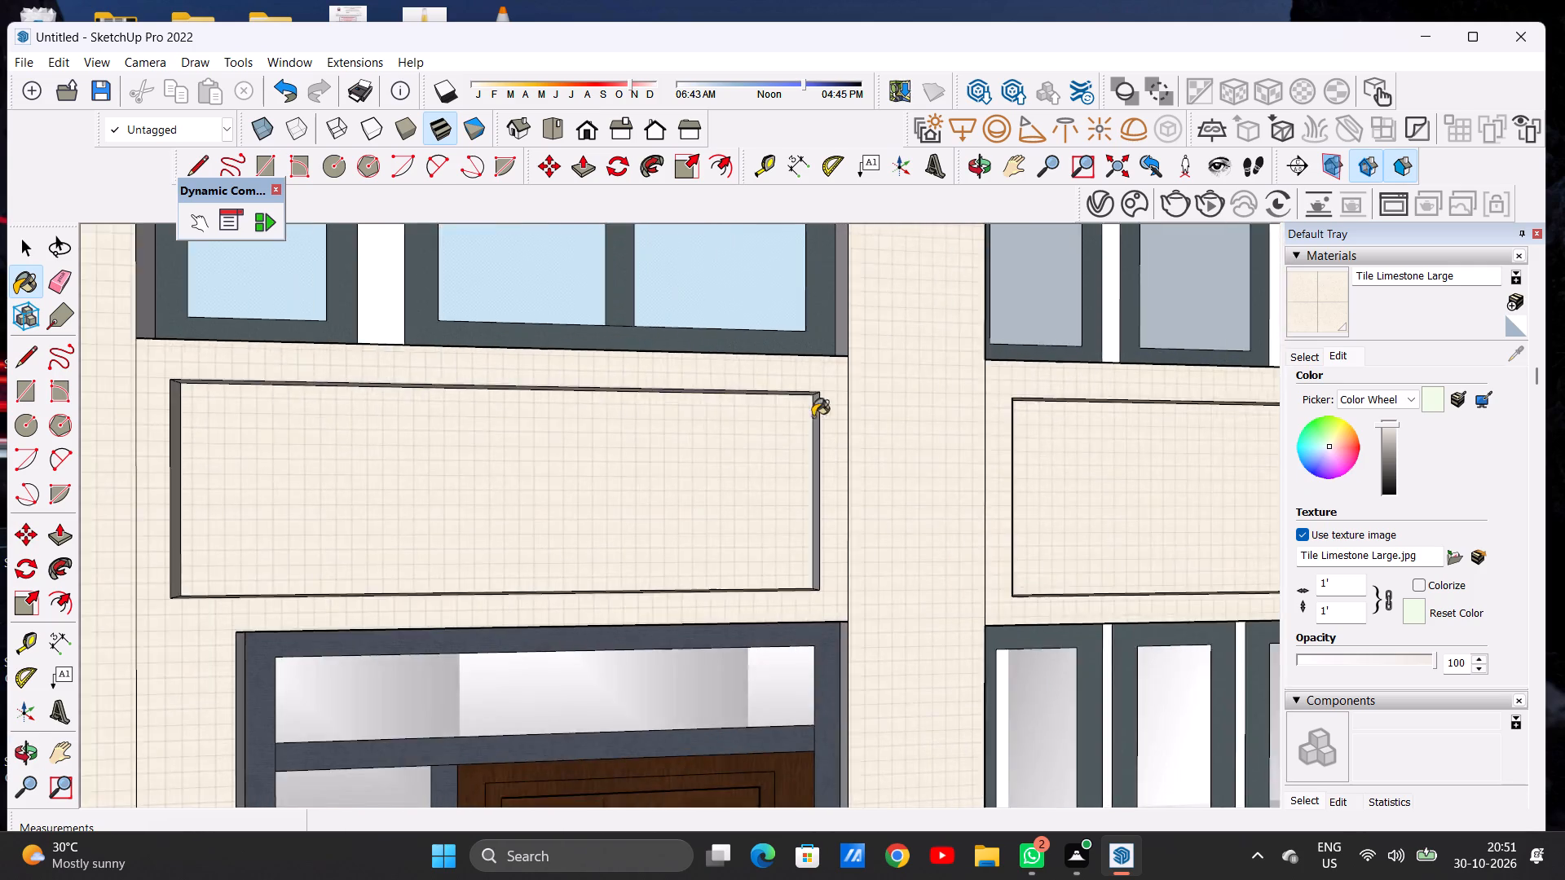
pyautogui.scroll(6, 813, 416)
pyautogui.scroll(-1, 788, 416)
pyautogui.scroll(1, 788, 416)
pyautogui.moveTo(760, 451); pyautogui.dragTo(850, 373, button='middle')
pyautogui.scroll(9, 820, 392)
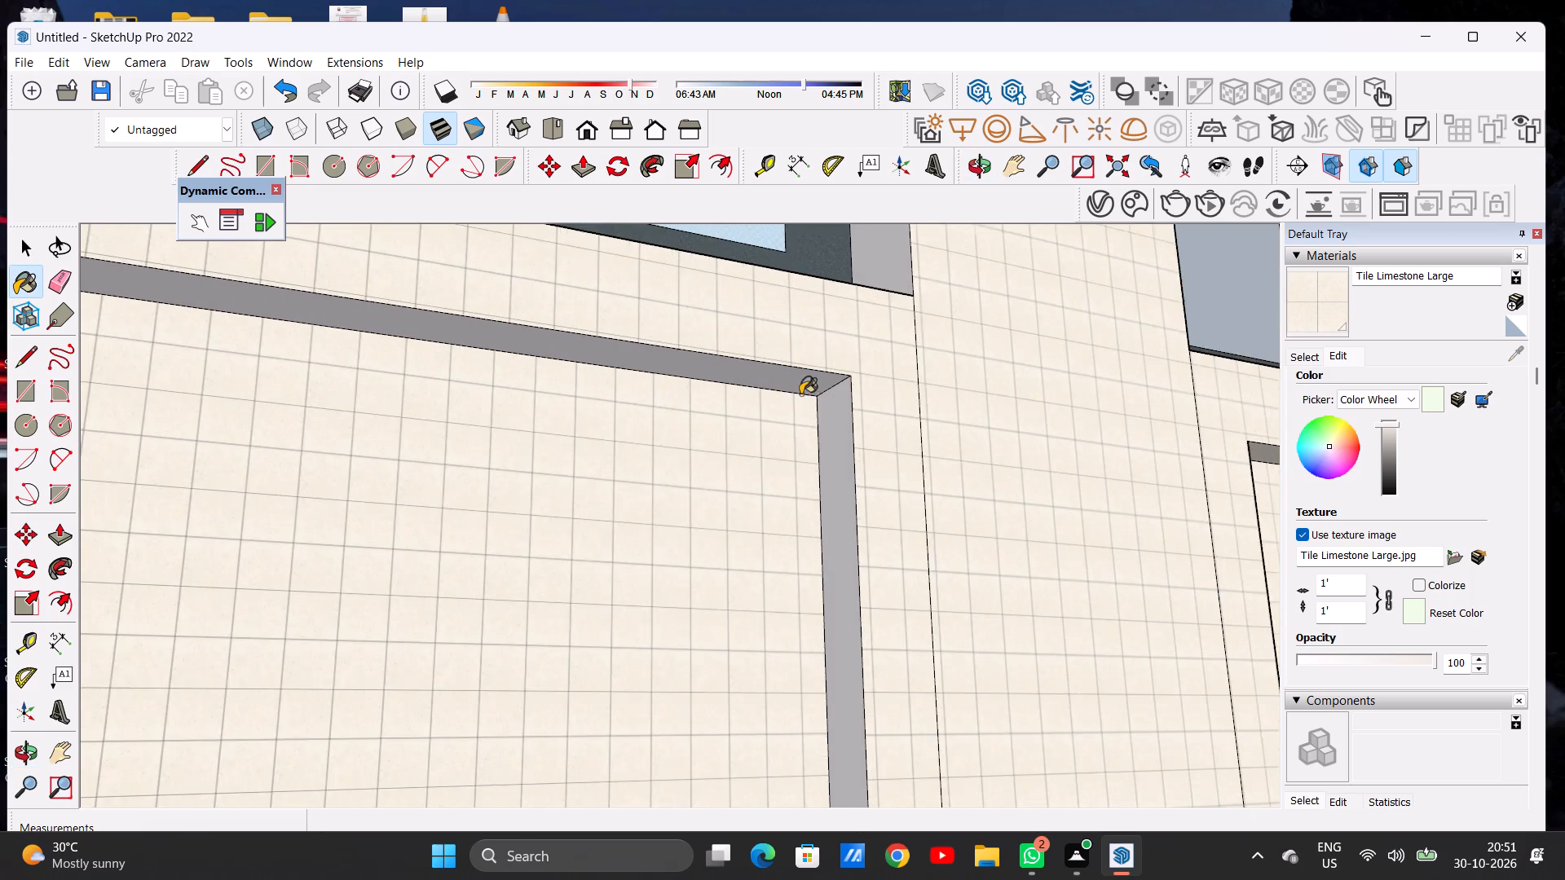
pyautogui.scroll(6, 800, 394)
pyautogui.click(799, 376)
pyautogui.click(915, 439)
# Paint the sill and central-pier-side reveal of the upper-floor window opening above the door with Tile Limestone Large.
pyautogui.scroll(-8, 827, 446)
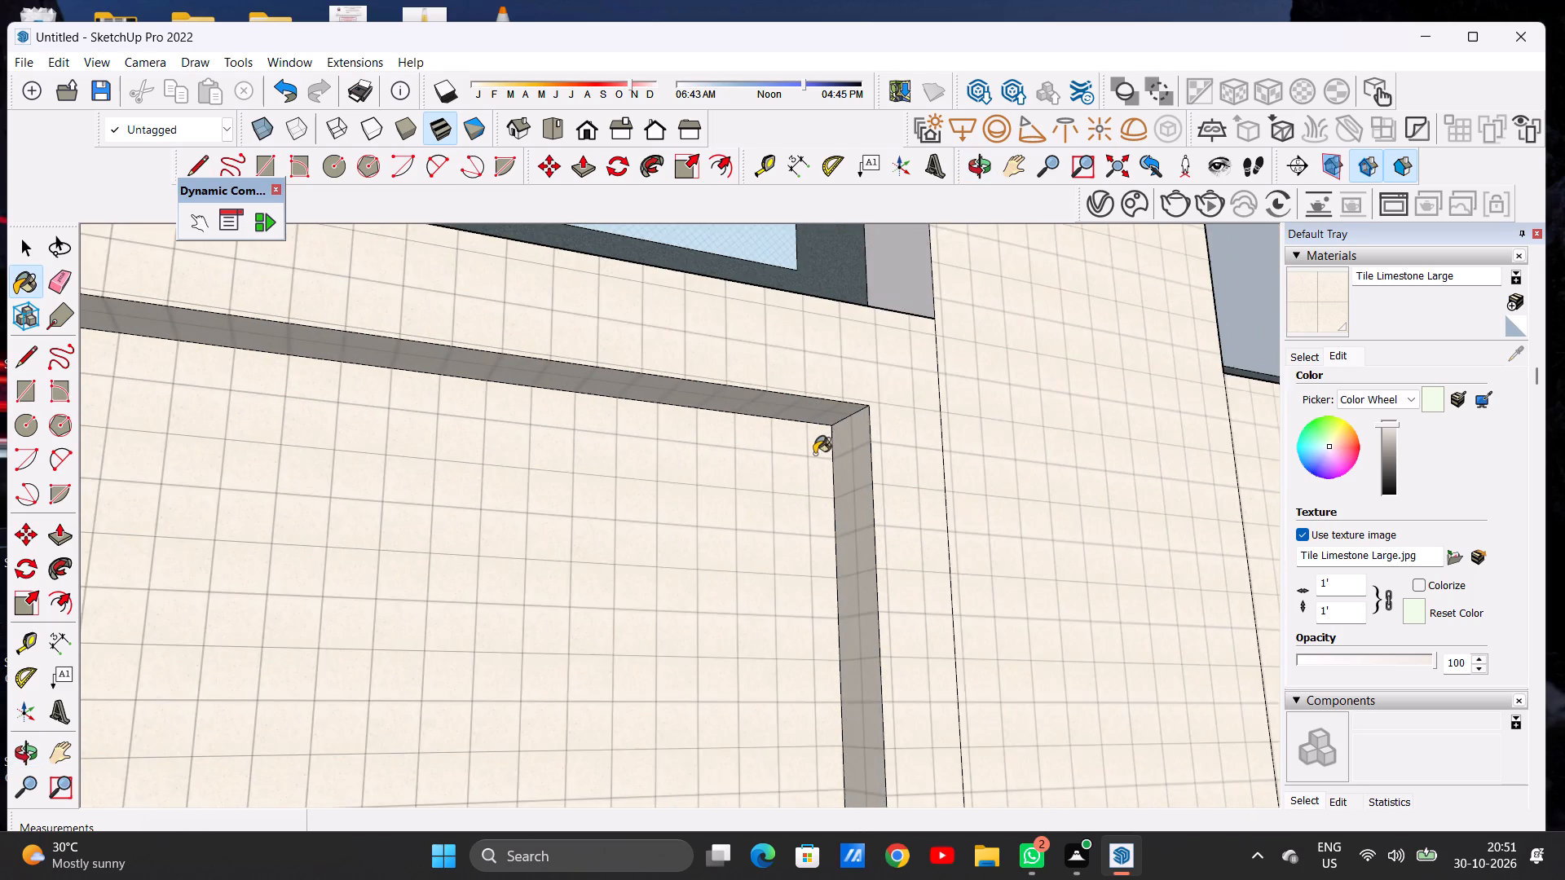
pyautogui.scroll(-14, 809, 456)
pyautogui.scroll(-6, 733, 420)
pyautogui.moveTo(710, 434); pyautogui.dragTo(679, 590, button='middle')
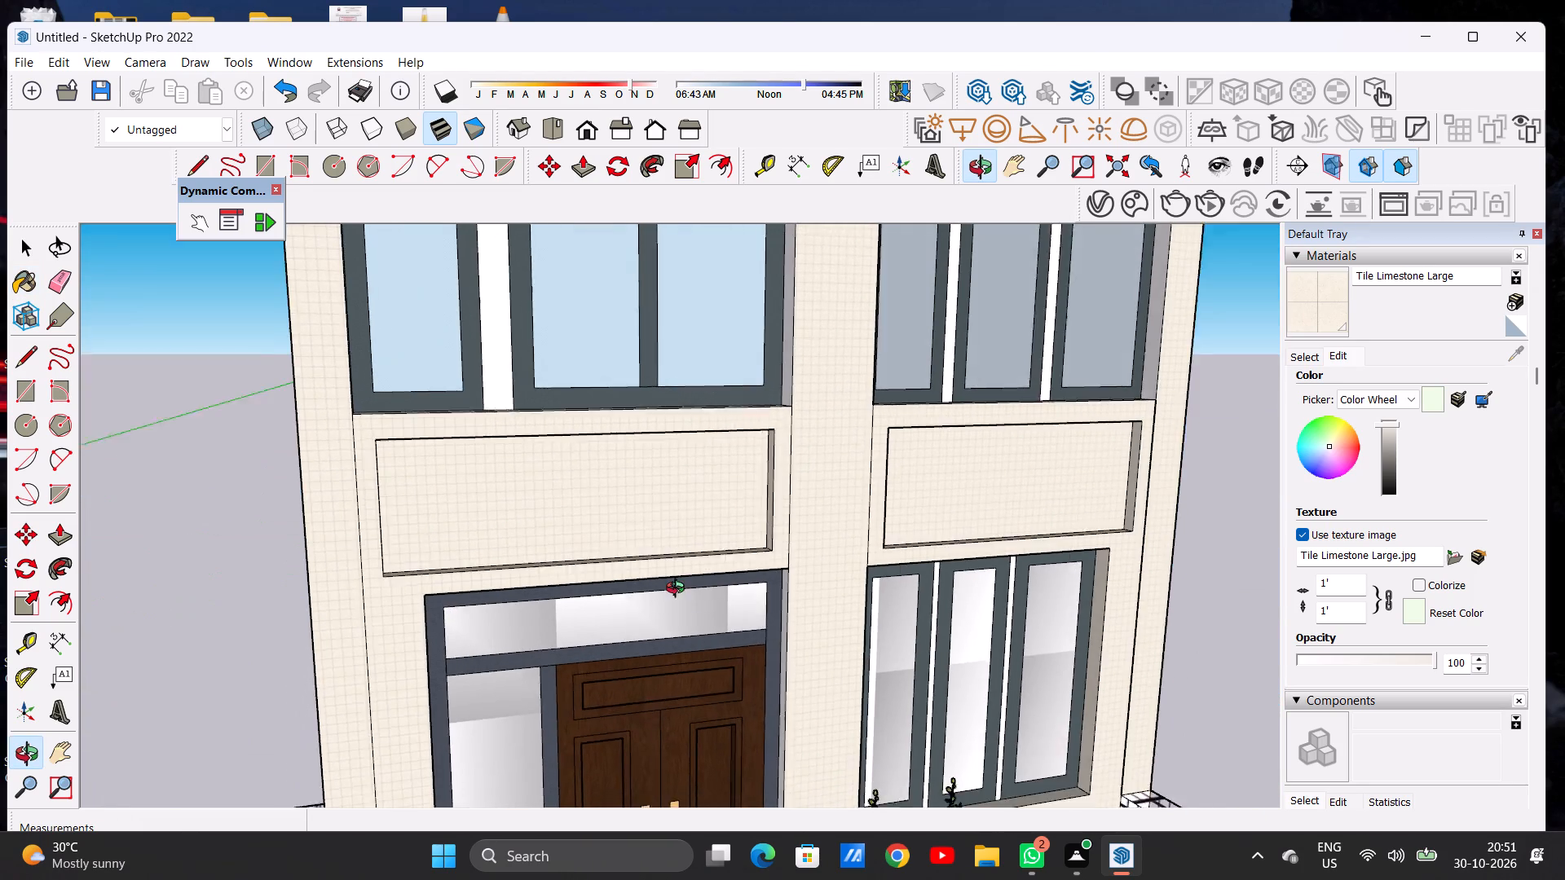
pyautogui.moveTo(679, 590); pyautogui.dragTo(681, 650, button='middle')
pyautogui.scroll(5, 802, 405)
pyautogui.scroll(-1, 765, 415)
pyautogui.scroll(1, 765, 415)
pyautogui.scroll(-1, 765, 415)
pyautogui.scroll(10, 765, 415)
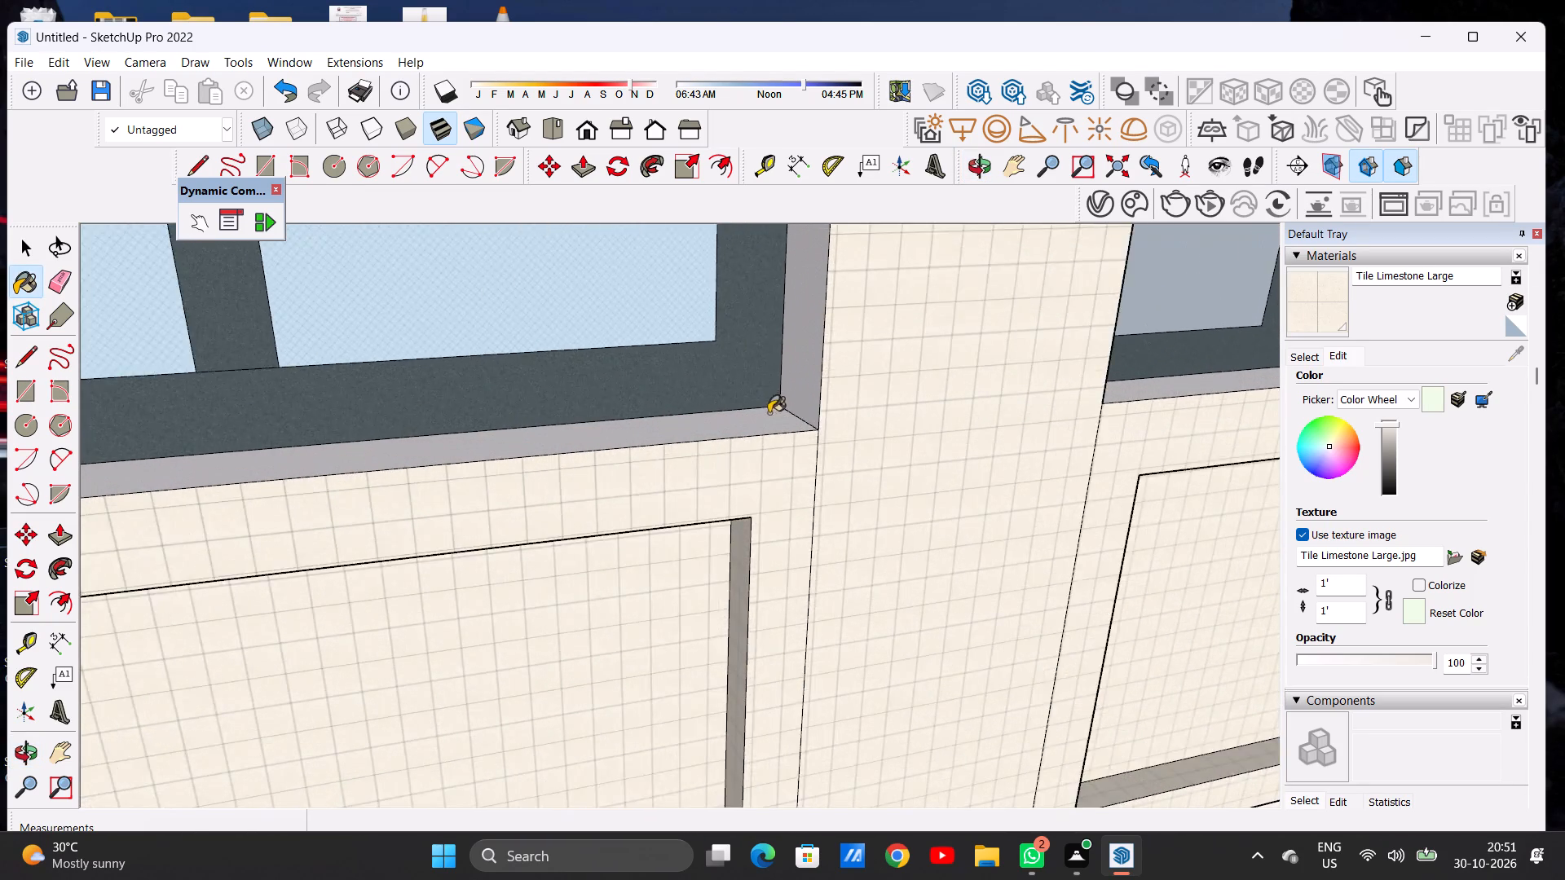
pyautogui.scroll(3, 769, 413)
pyautogui.click(763, 424)
pyautogui.click(828, 379)
# Paint the outer side reveal of the upper-floor window opening above the door with Tile Limestone Large.
pyautogui.scroll(-11, 811, 385)
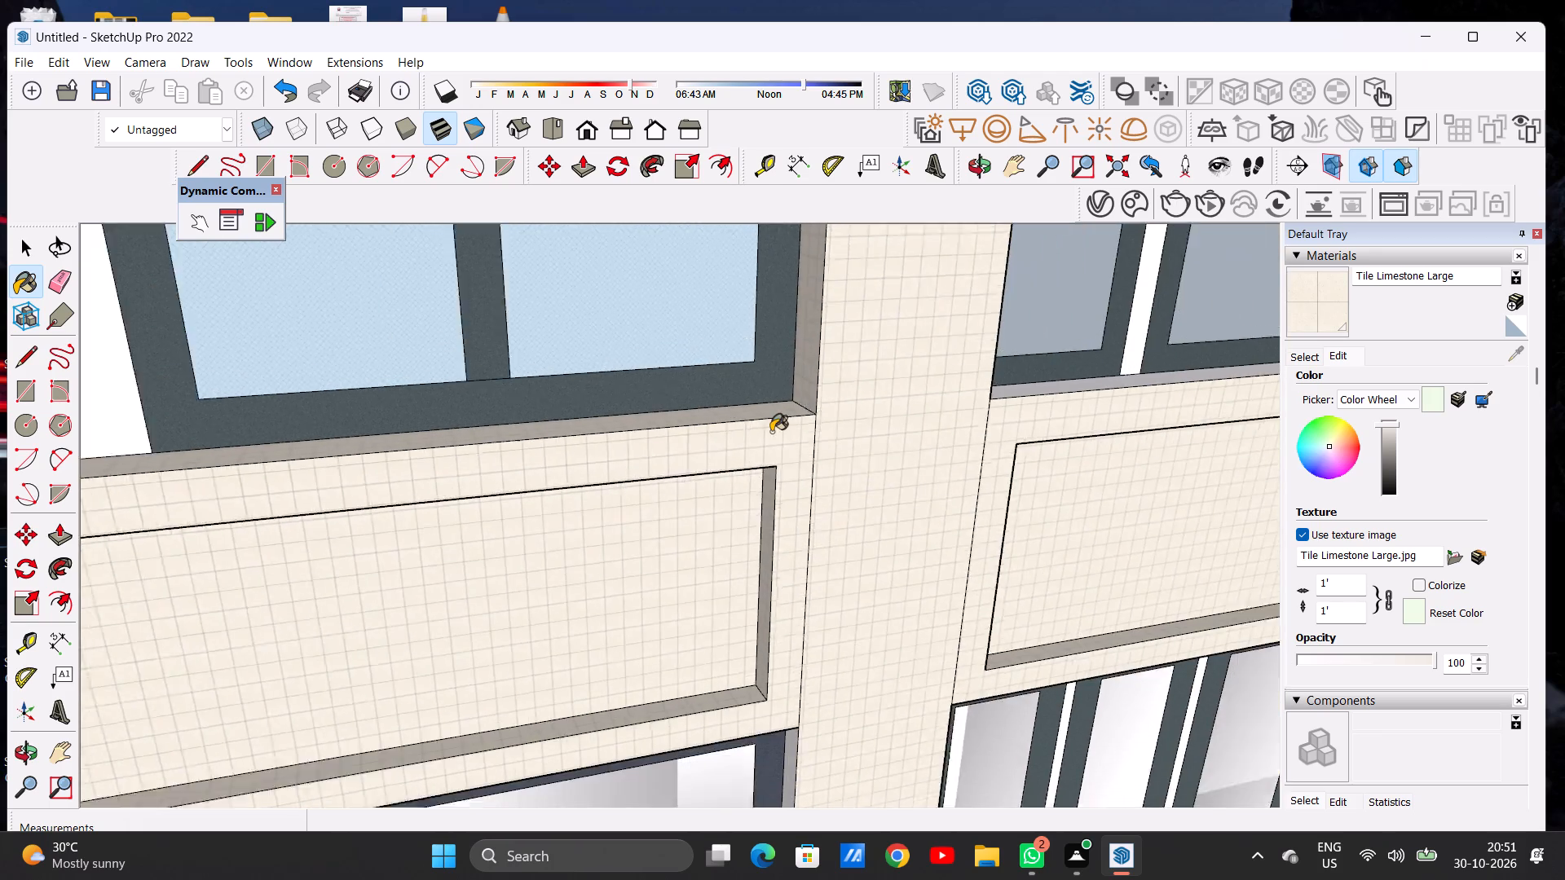
pyautogui.scroll(-18, 771, 432)
pyautogui.moveTo(717, 425); pyautogui.dragTo(391, 352, button='middle')
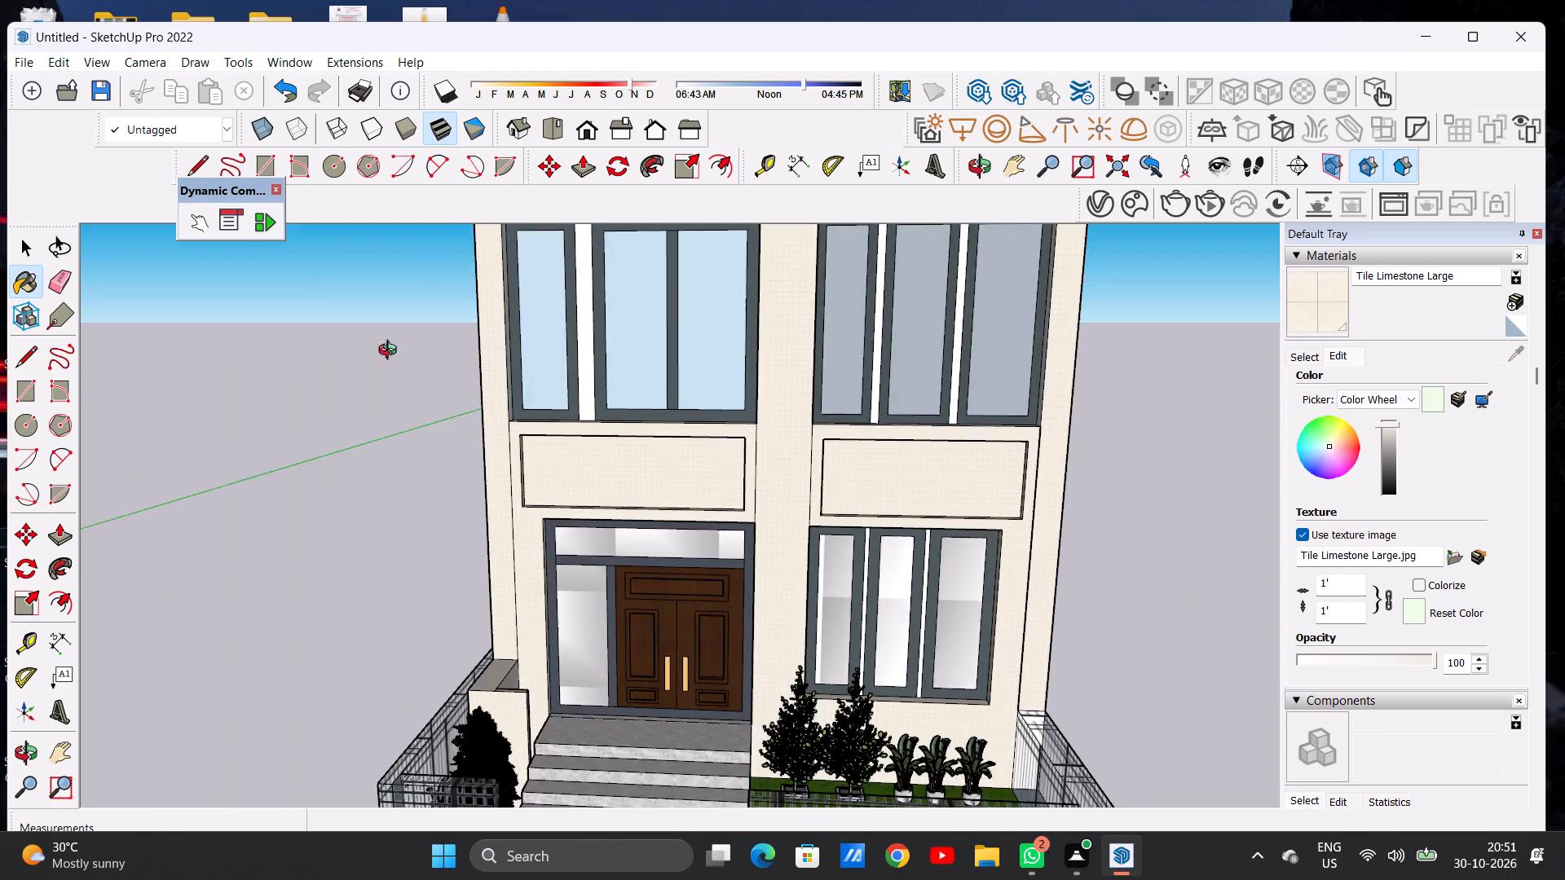
pyautogui.moveTo(391, 352); pyautogui.dragTo(257, 370, button='middle')
pyautogui.scroll(7, 535, 383)
pyautogui.scroll(-1, 595, 392)
pyautogui.scroll(3, 594, 394)
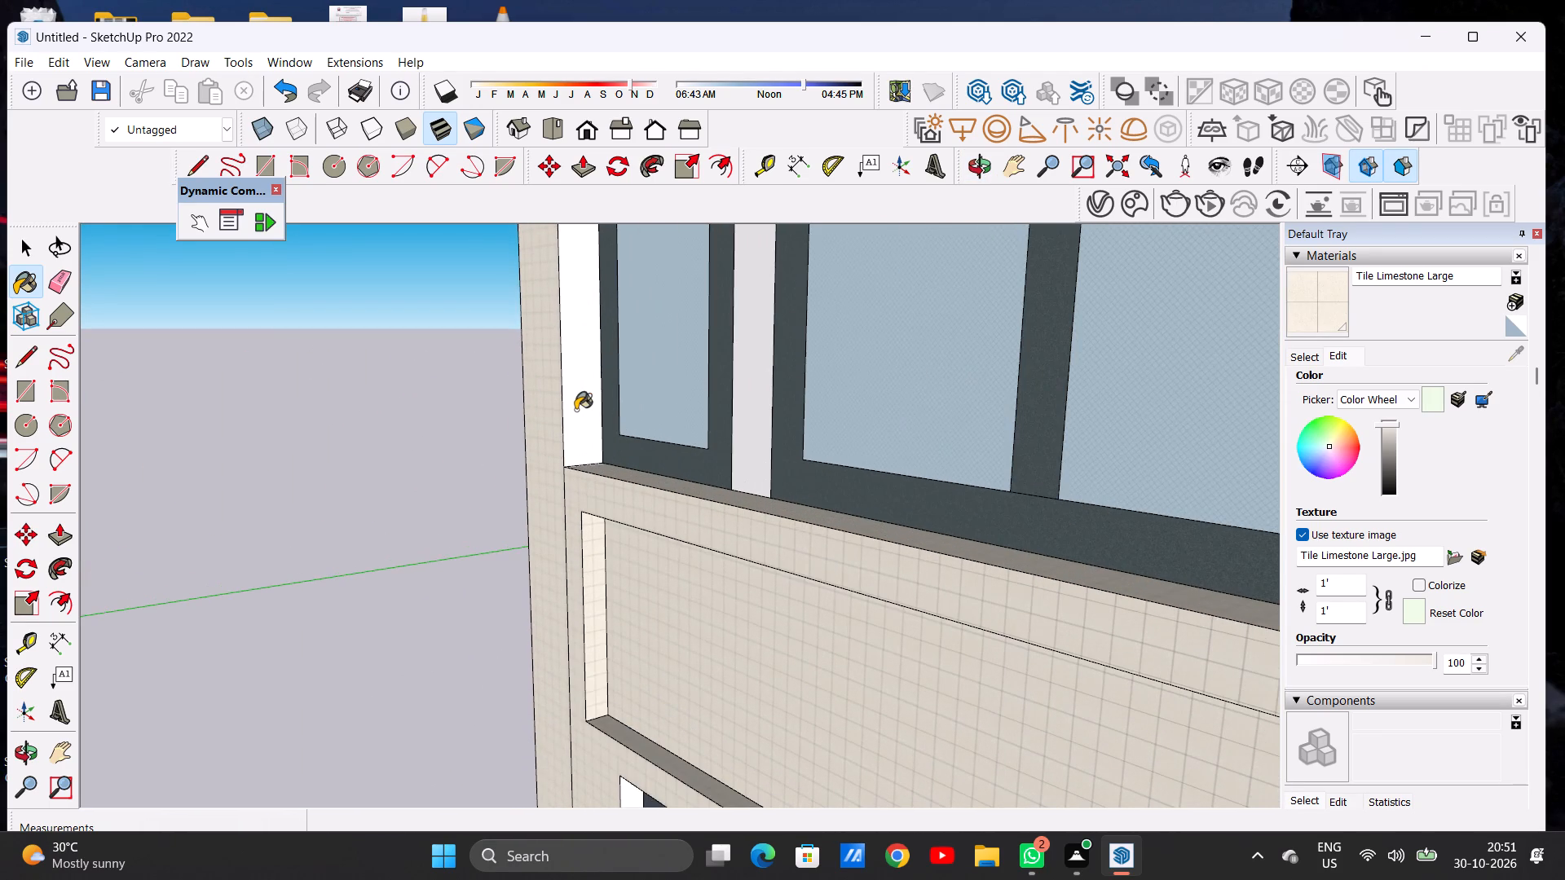
pyautogui.click(575, 410)
# Paint the entrance door opening's outer side reveal, away from the ground-floor window, with Tile Limestone Large.
pyautogui.scroll(-14, 551, 414)
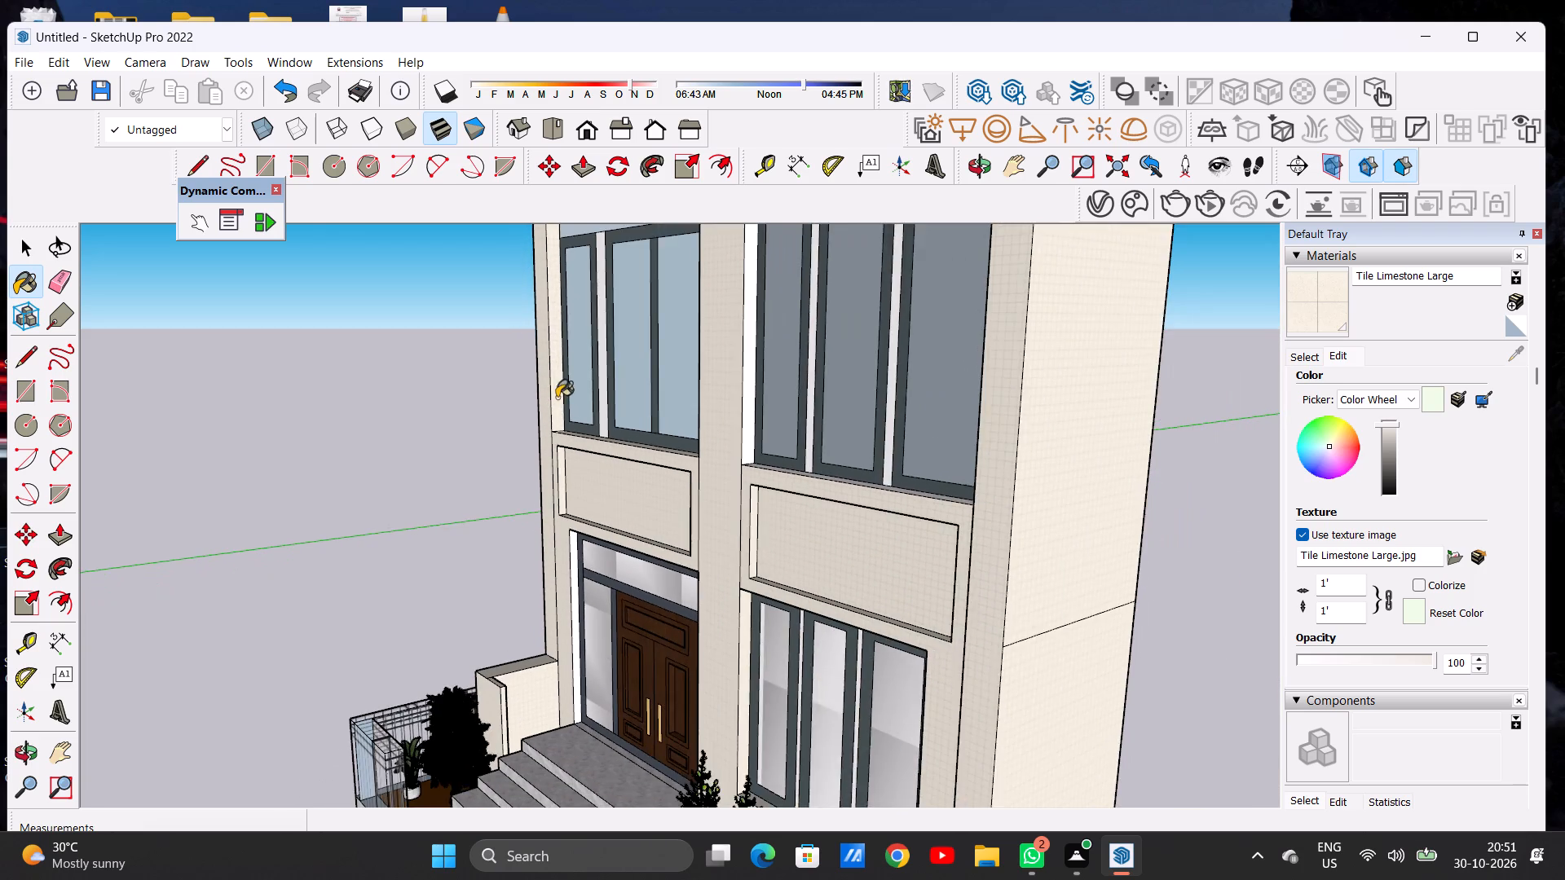
pyautogui.scroll(-2, 571, 565)
pyautogui.scroll(7, 571, 565)
pyautogui.scroll(-1, 571, 565)
pyautogui.scroll(7, 571, 565)
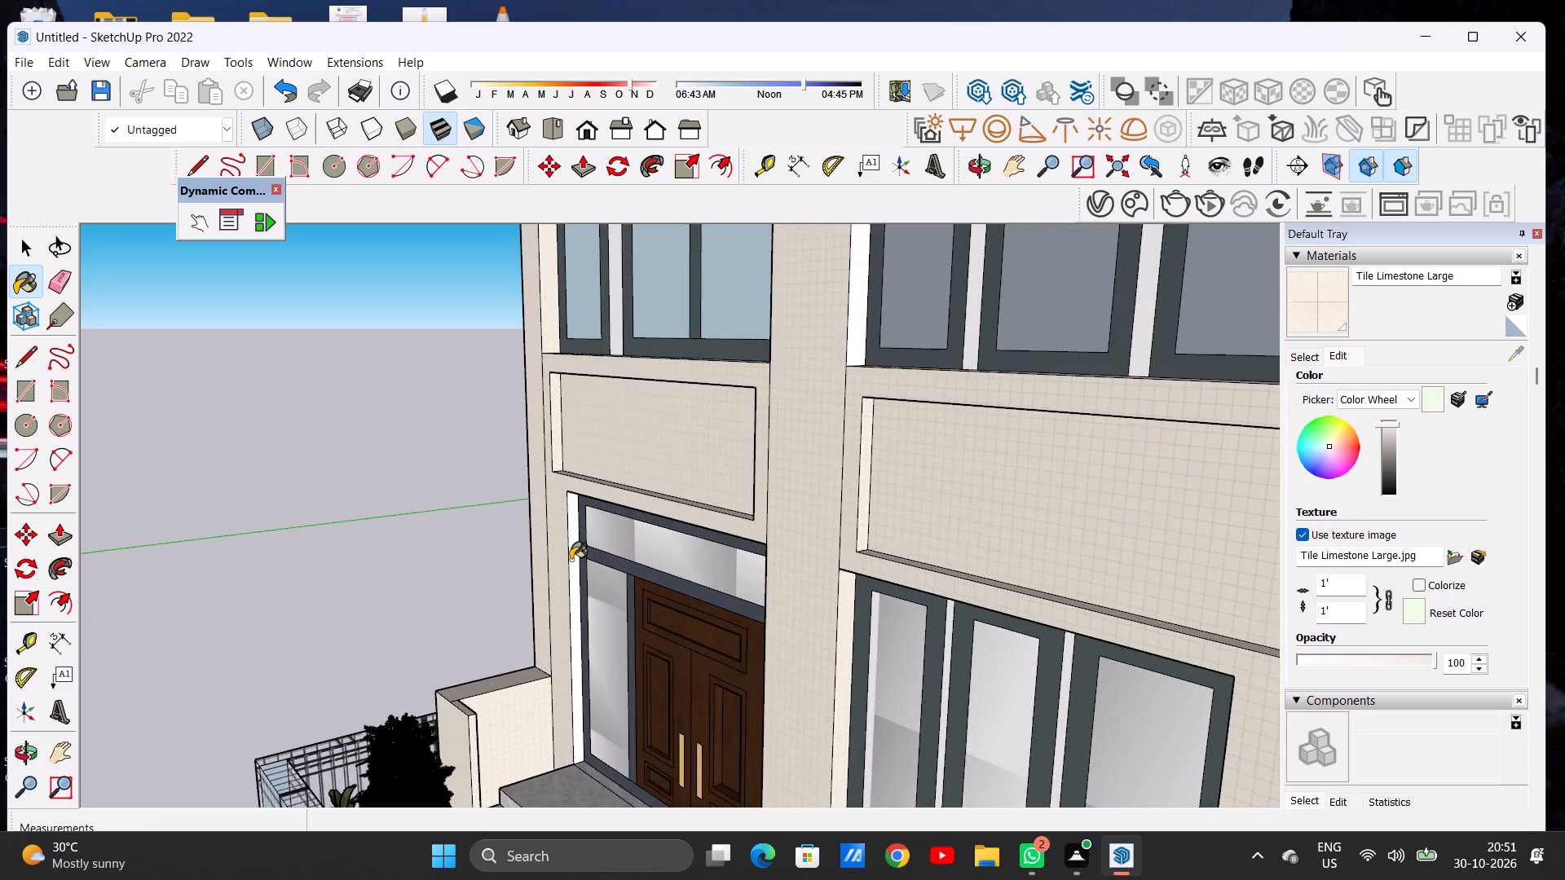
pyautogui.scroll(13, 571, 560)
pyautogui.click(582, 517)
# Paint the entrance door opening's side reveal nearest the ground-floor window with Tile Limestone Large.
pyautogui.scroll(-4, 569, 531)
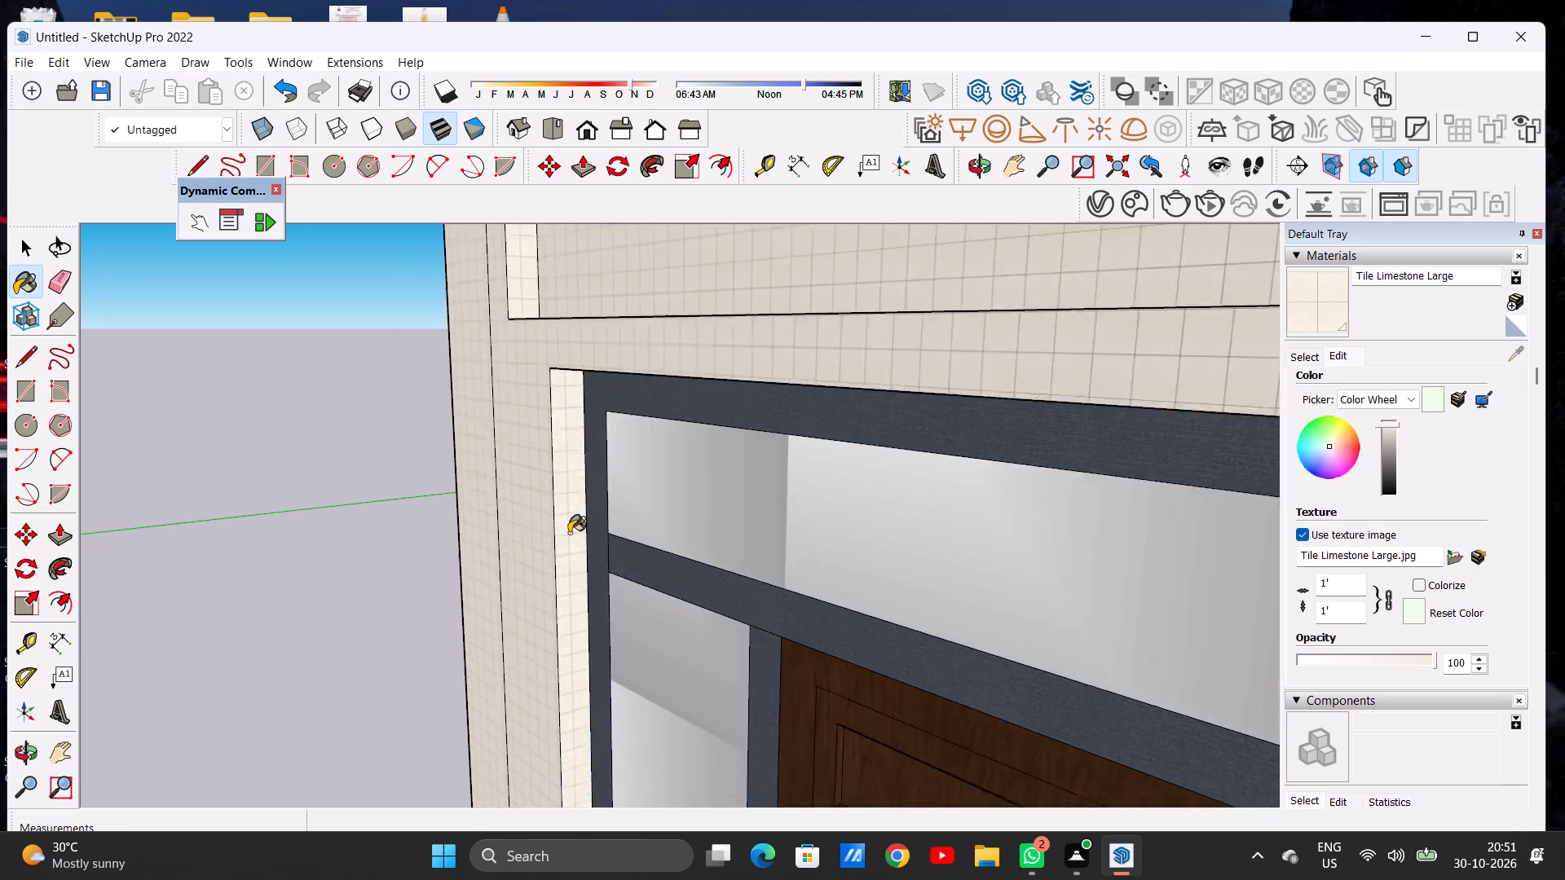
pyautogui.scroll(-17, 569, 533)
pyautogui.moveTo(553, 638); pyautogui.dragTo(579, 638, button='middle')
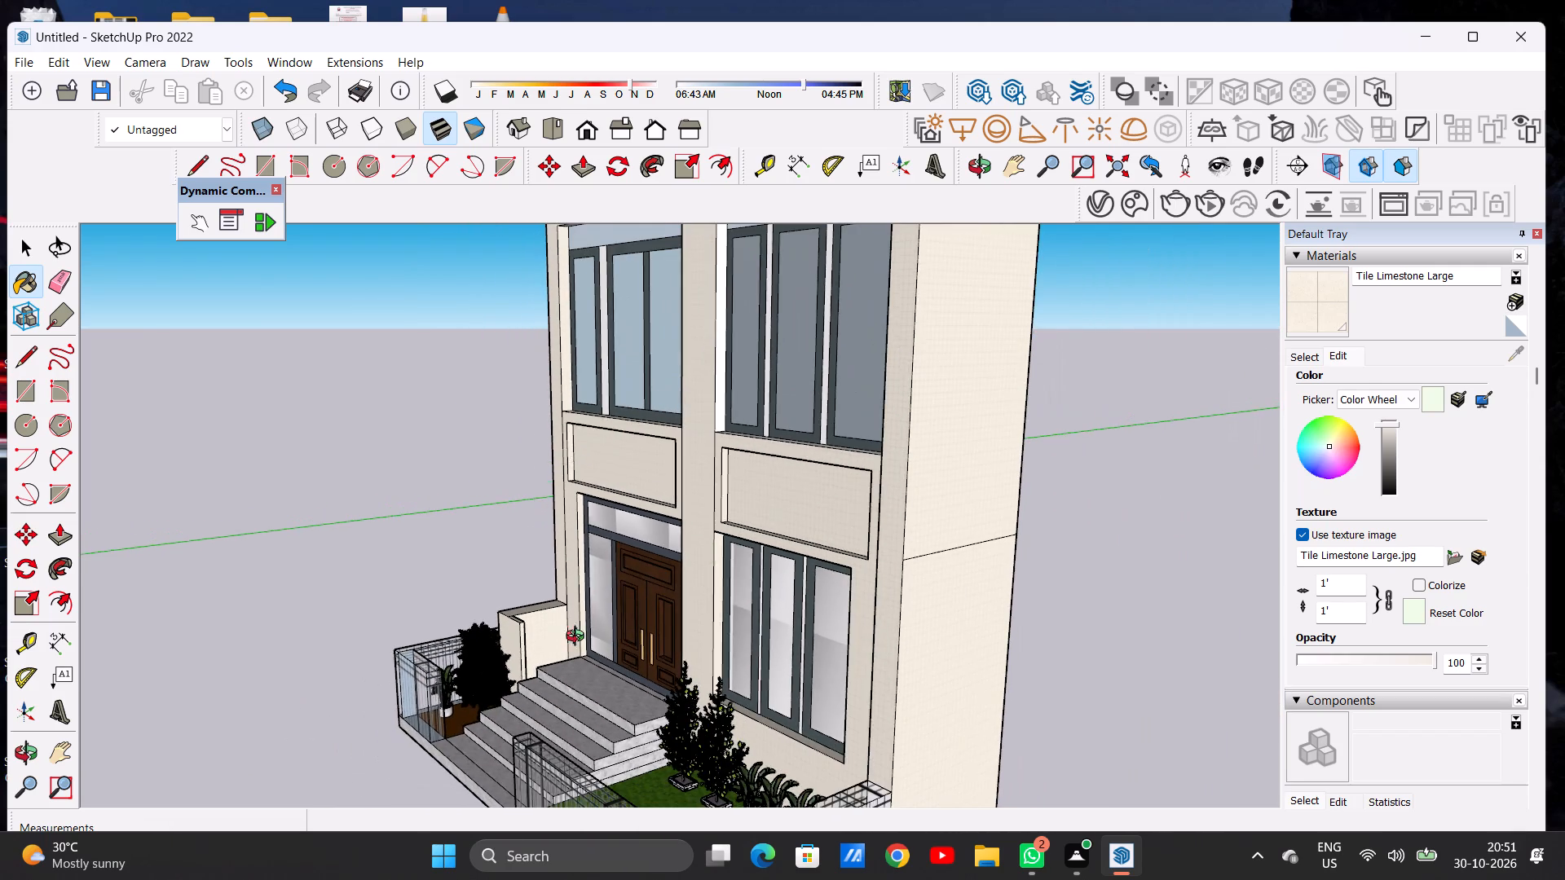
pyautogui.moveTo(579, 638); pyautogui.dragTo(1058, 628, button='middle')
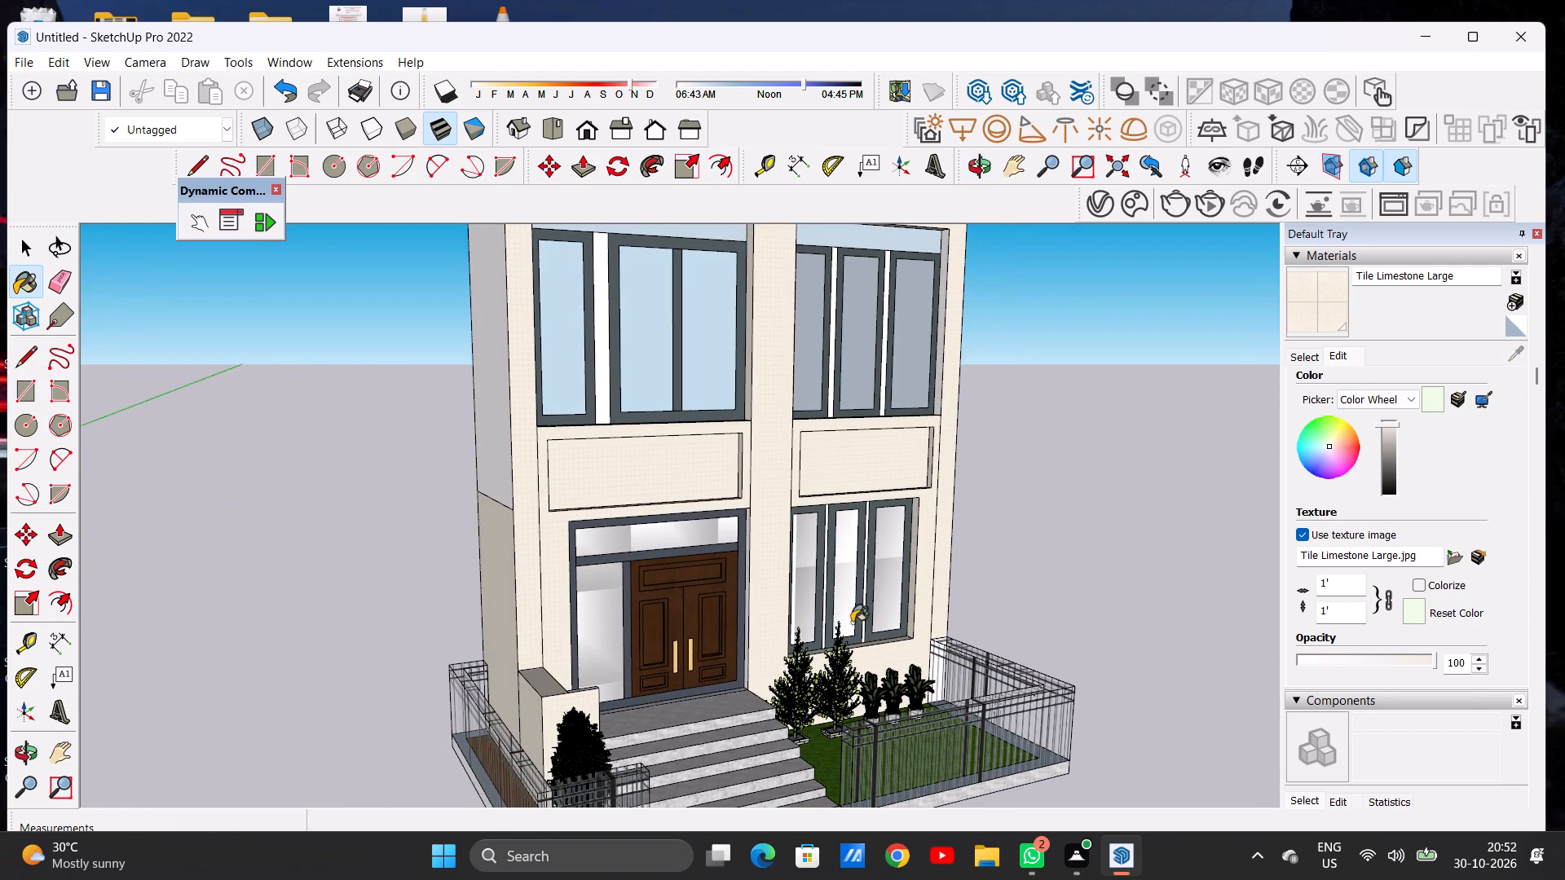
pyautogui.moveTo(708, 644); pyautogui.dragTo(784, 643, button='middle')
pyautogui.scroll(2, 710, 649)
pyautogui.scroll(-1, 710, 649)
pyautogui.scroll(12, 710, 649)
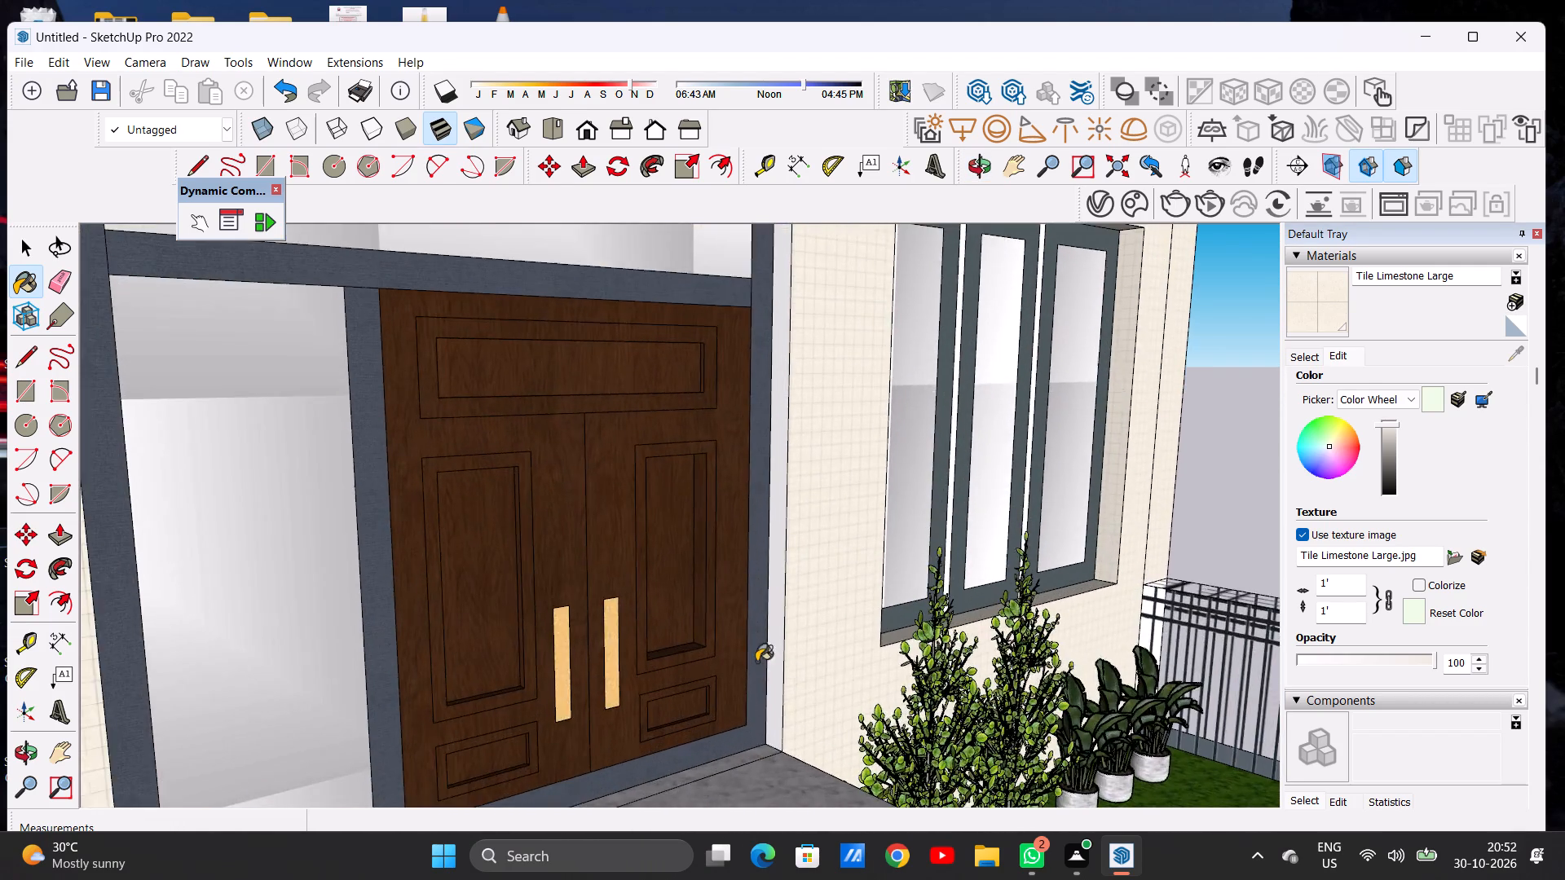
pyautogui.scroll(7, 756, 662)
pyautogui.click(785, 622)
# Paint the entrance door opening's top reveal with Tile Limestone Large.
pyautogui.scroll(-8, 720, 632)
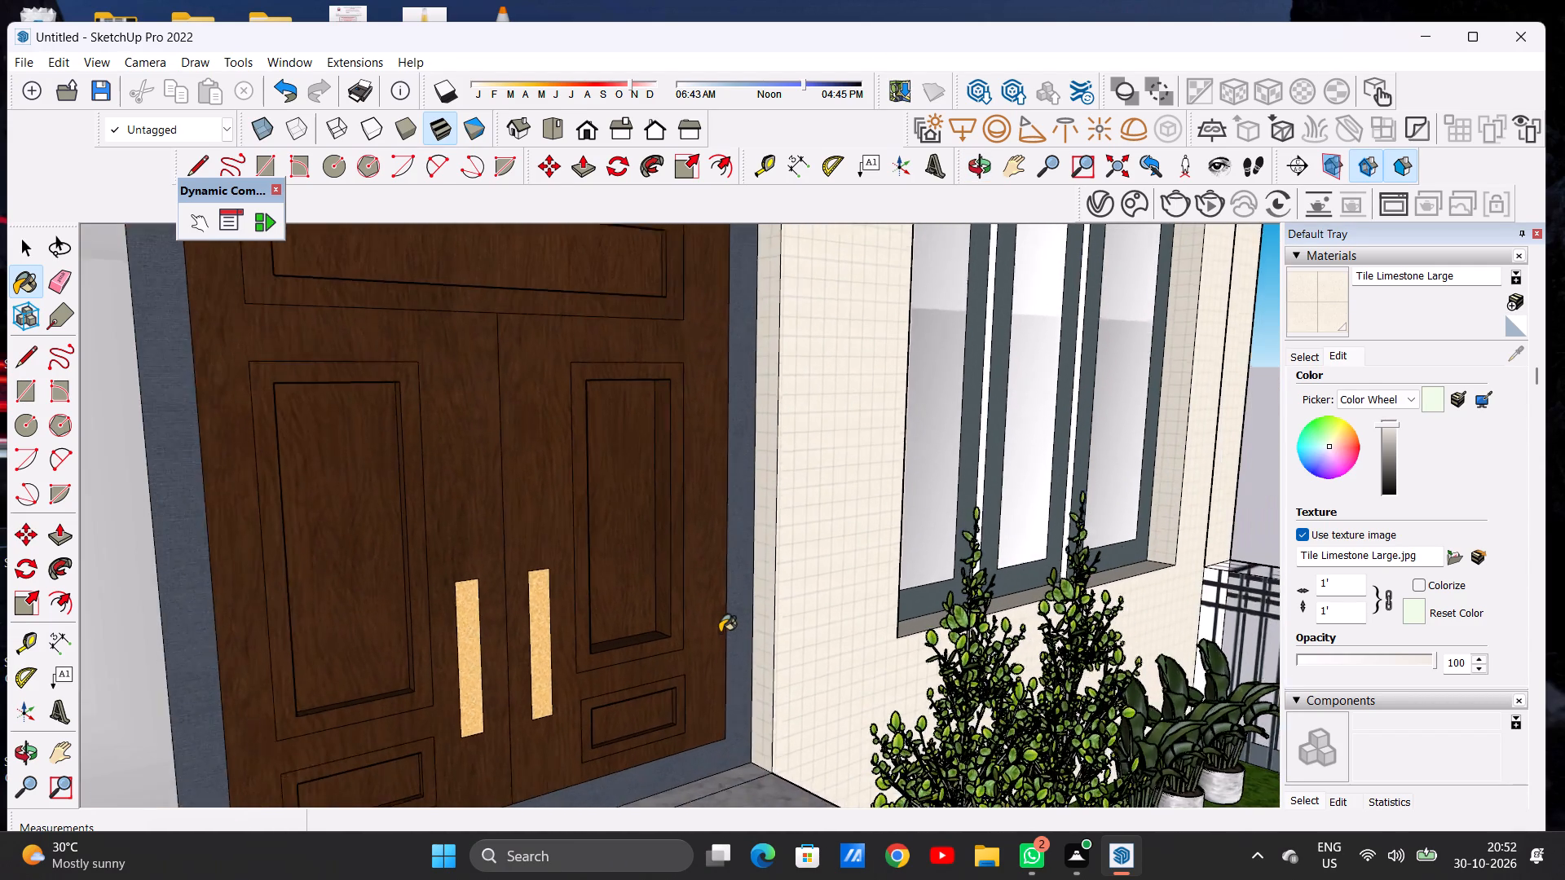
pyautogui.scroll(-8, 655, 678)
pyautogui.scroll(-3, 646, 585)
pyautogui.moveTo(670, 446); pyautogui.dragTo(644, 399, button='middle')
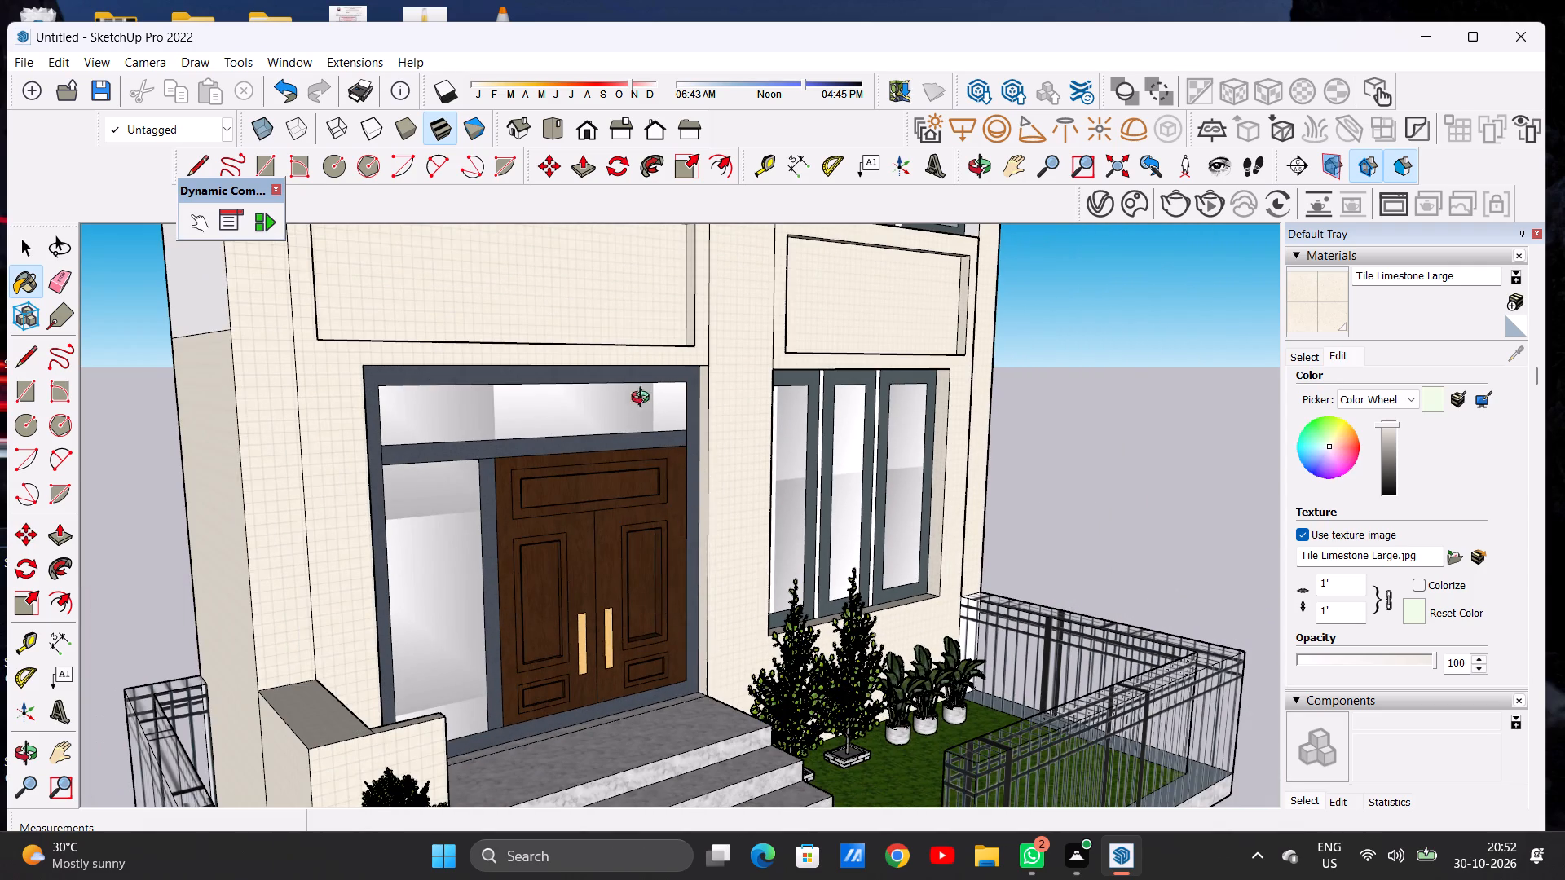
pyautogui.moveTo(644, 399); pyautogui.dragTo(597, 332, button='middle')
pyautogui.scroll(17, 674, 355)
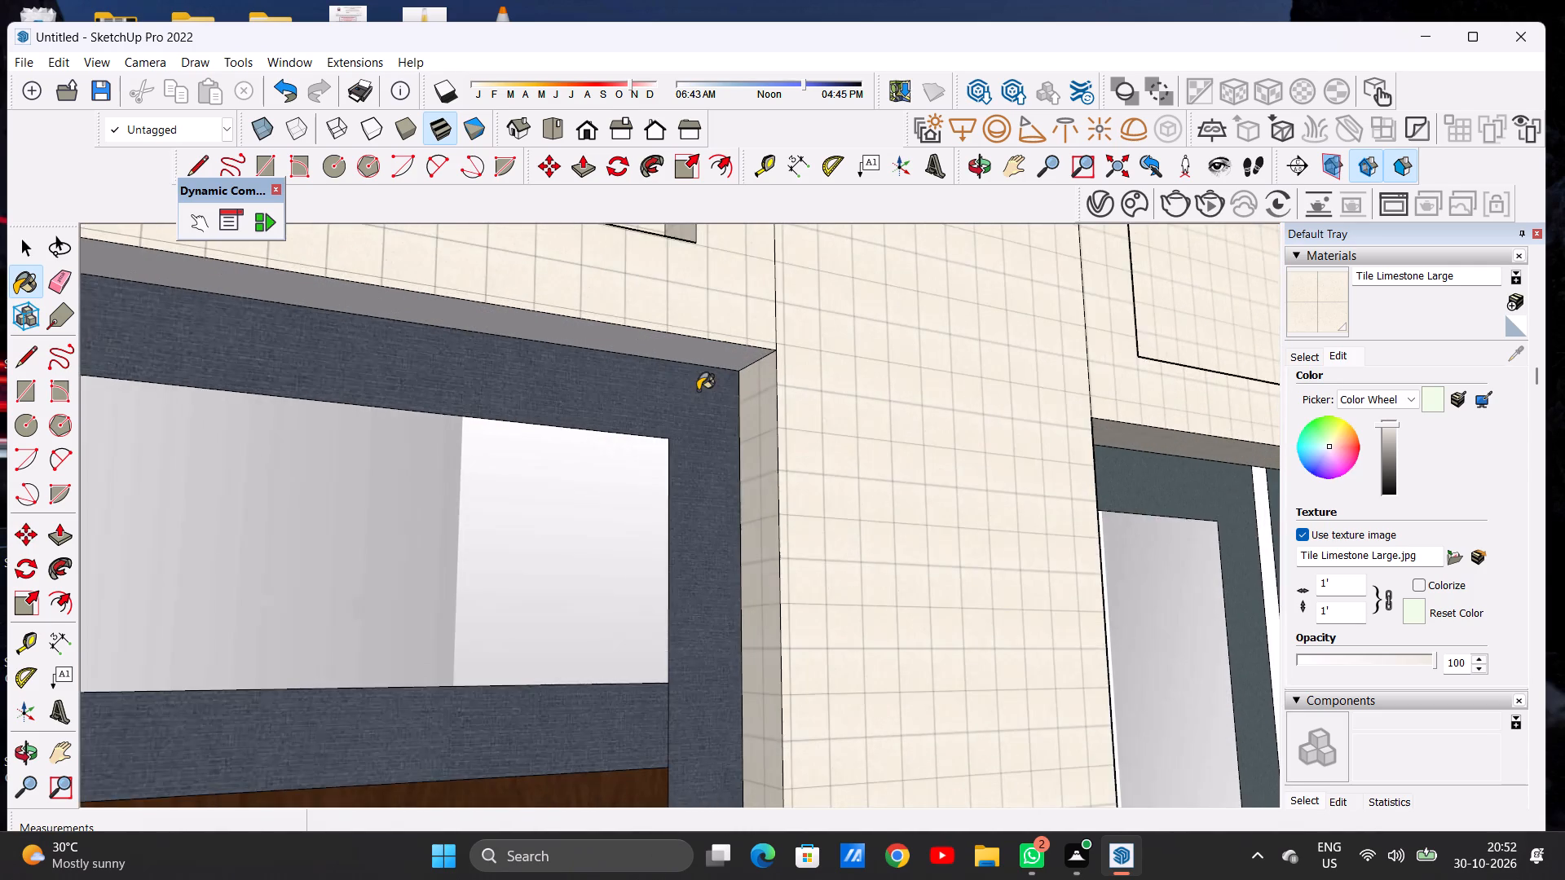
pyautogui.scroll(7, 698, 390)
pyautogui.click(721, 345)
pyautogui.scroll(-6, 671, 461)
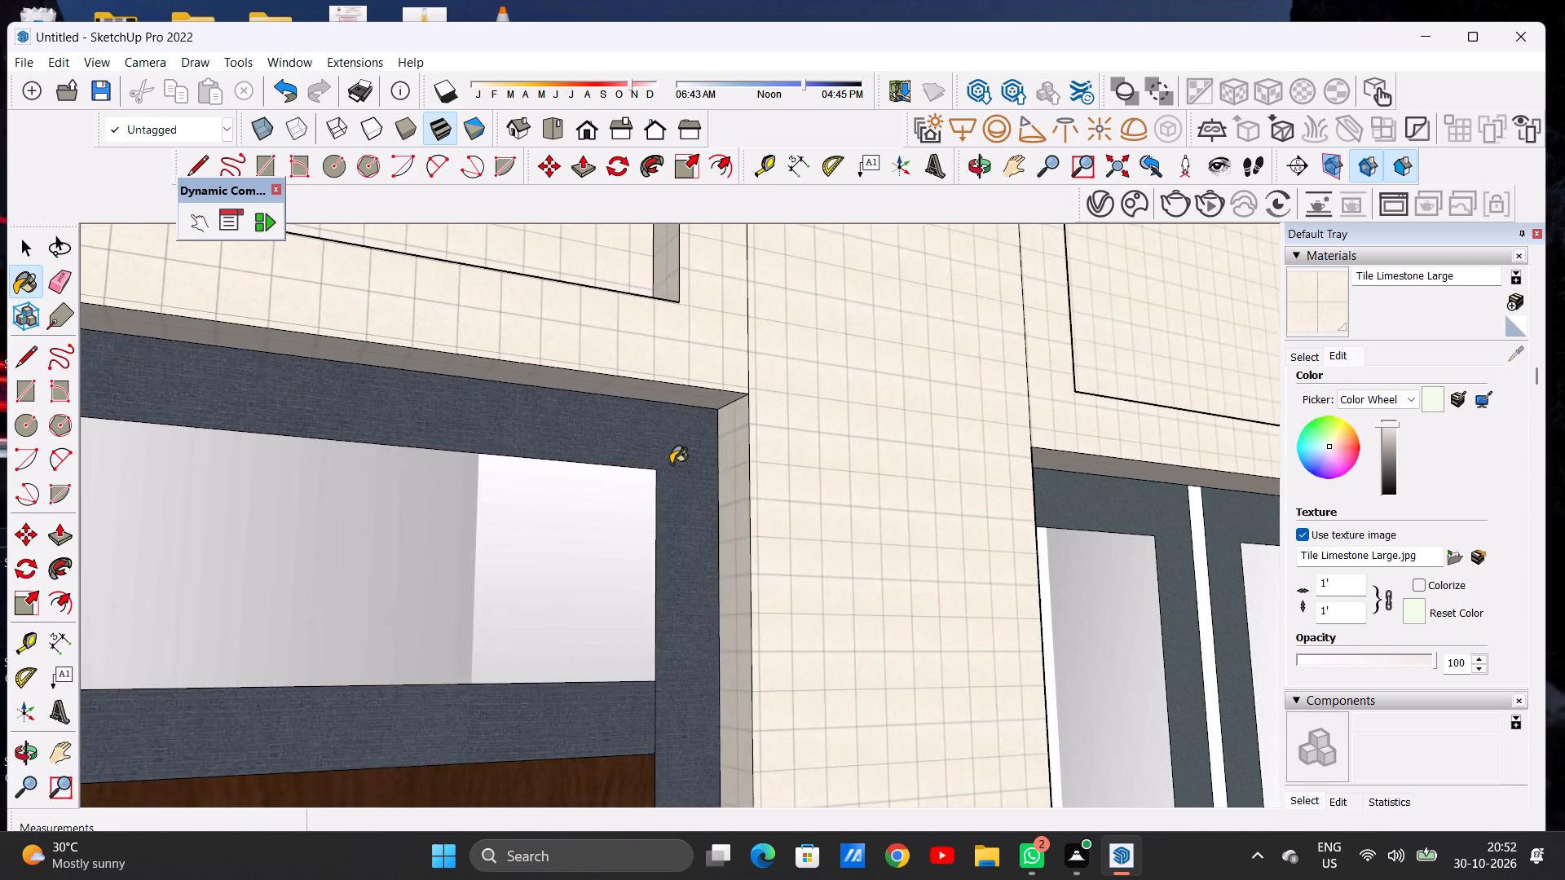
pyautogui.scroll(-11, 671, 464)
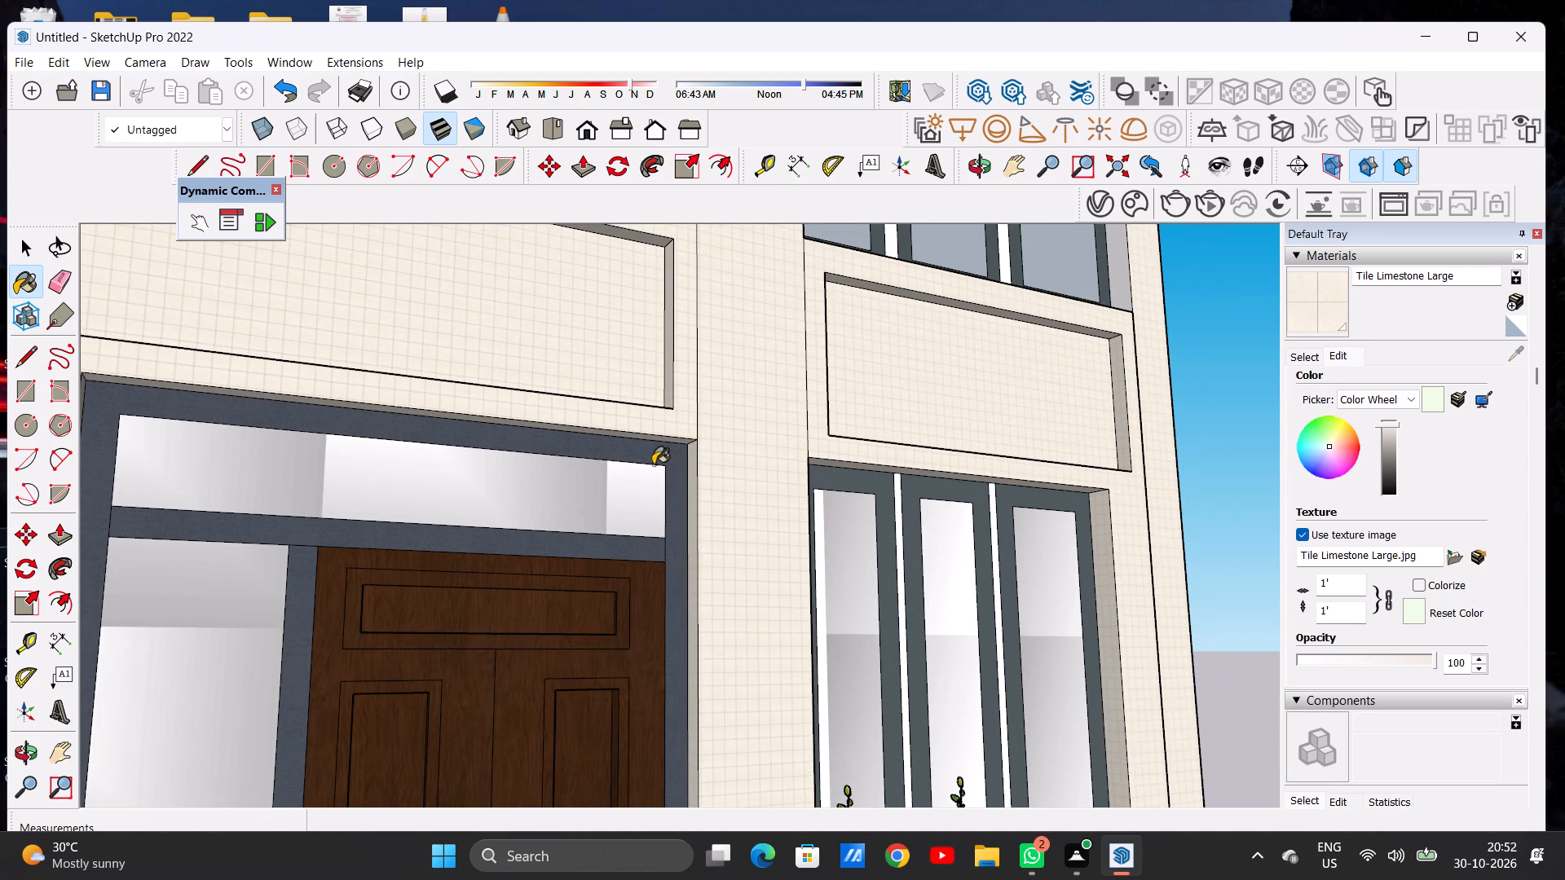
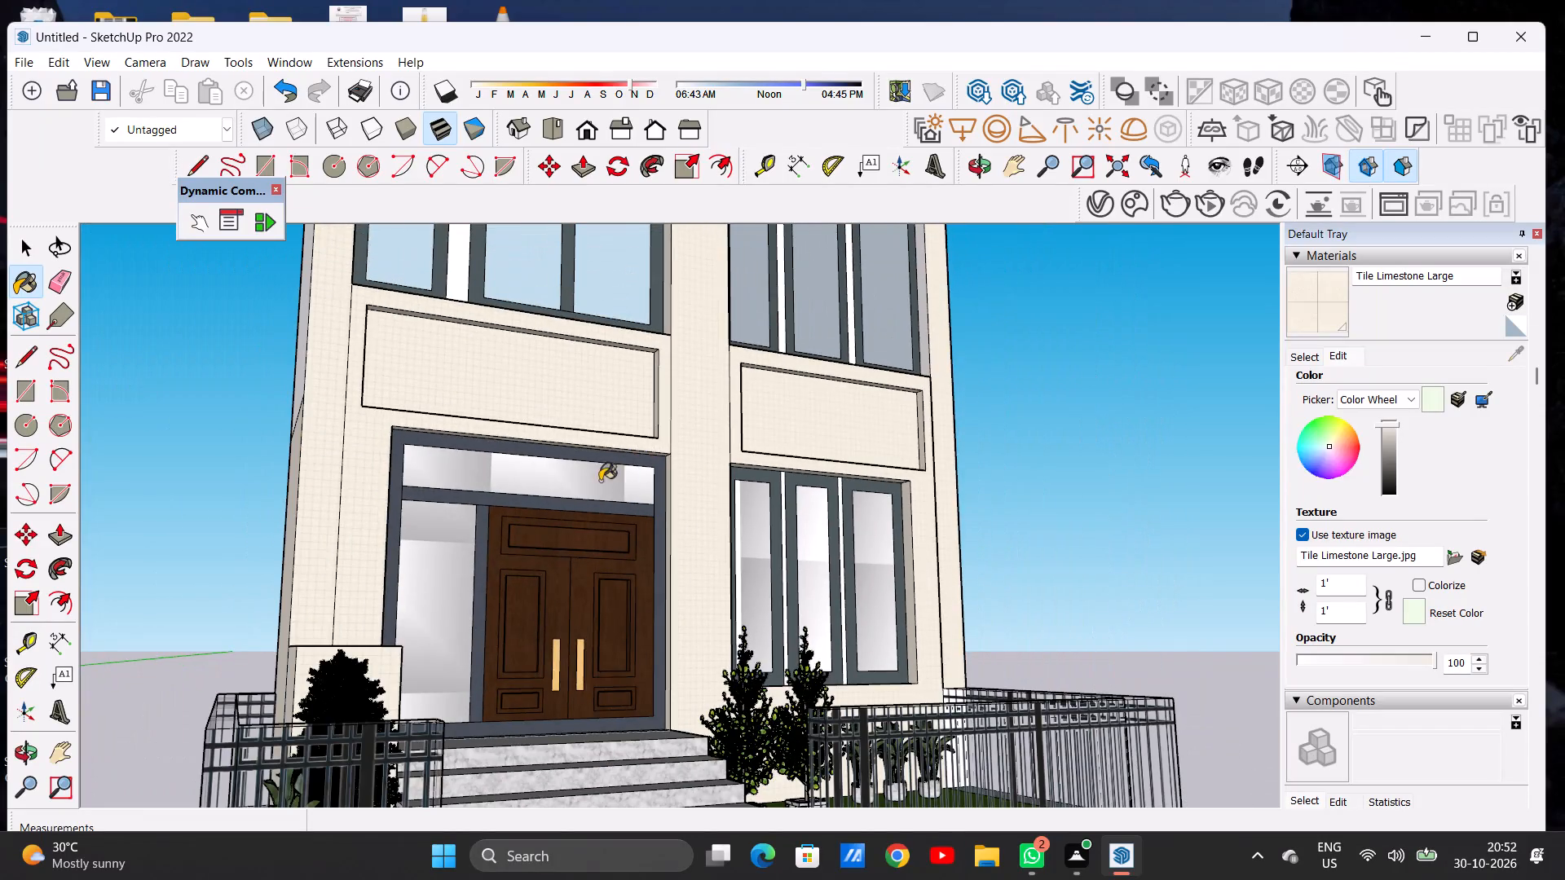
# Paint the inner side reveal, beside the central pier, of the upper-floor window above the ground-floor window with Tile Limestone Large.
pyautogui.moveTo(571, 491); pyautogui.dragTo(424, 563, button='middle')
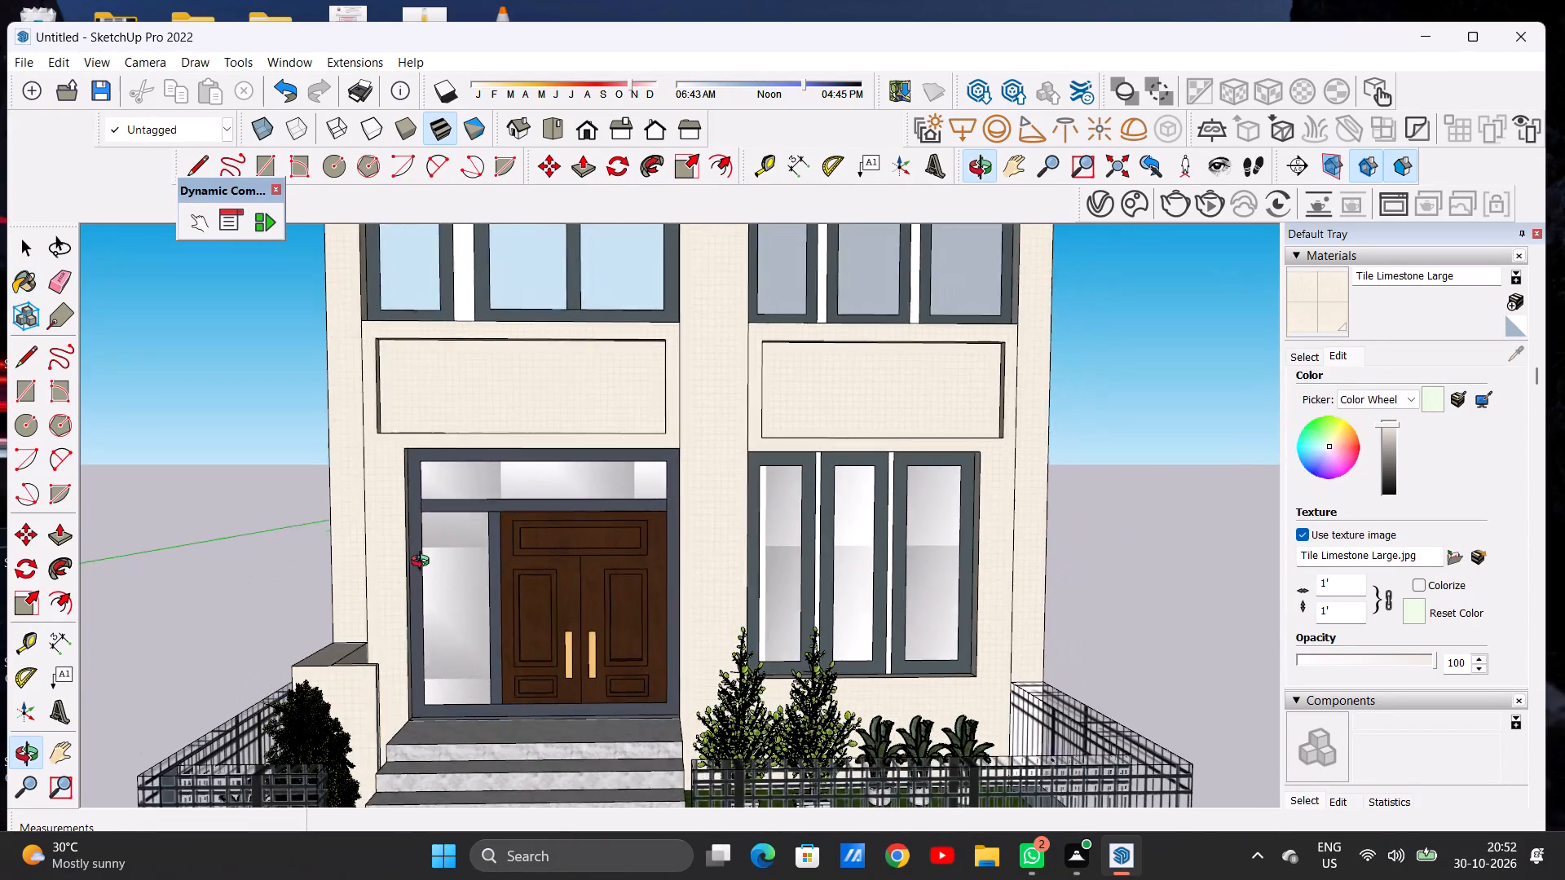
pyautogui.moveTo(424, 563); pyautogui.dragTo(424, 573, button='middle')
pyautogui.scroll(-13, 419, 584)
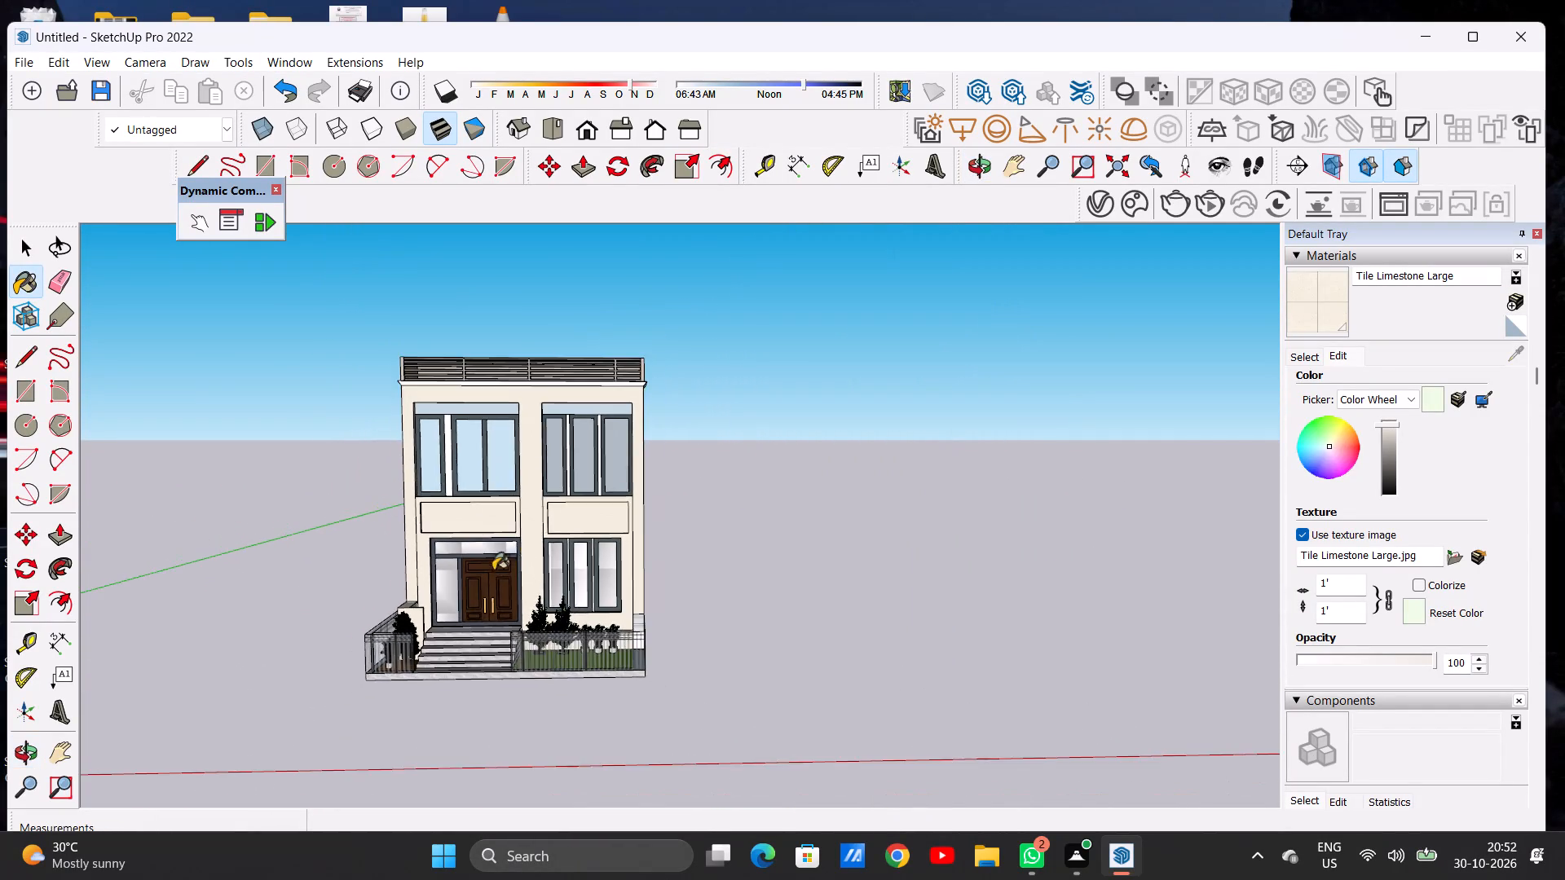
pyautogui.scroll(17, 540, 528)
pyautogui.moveTo(738, 495); pyautogui.dragTo(575, 433, button='middle')
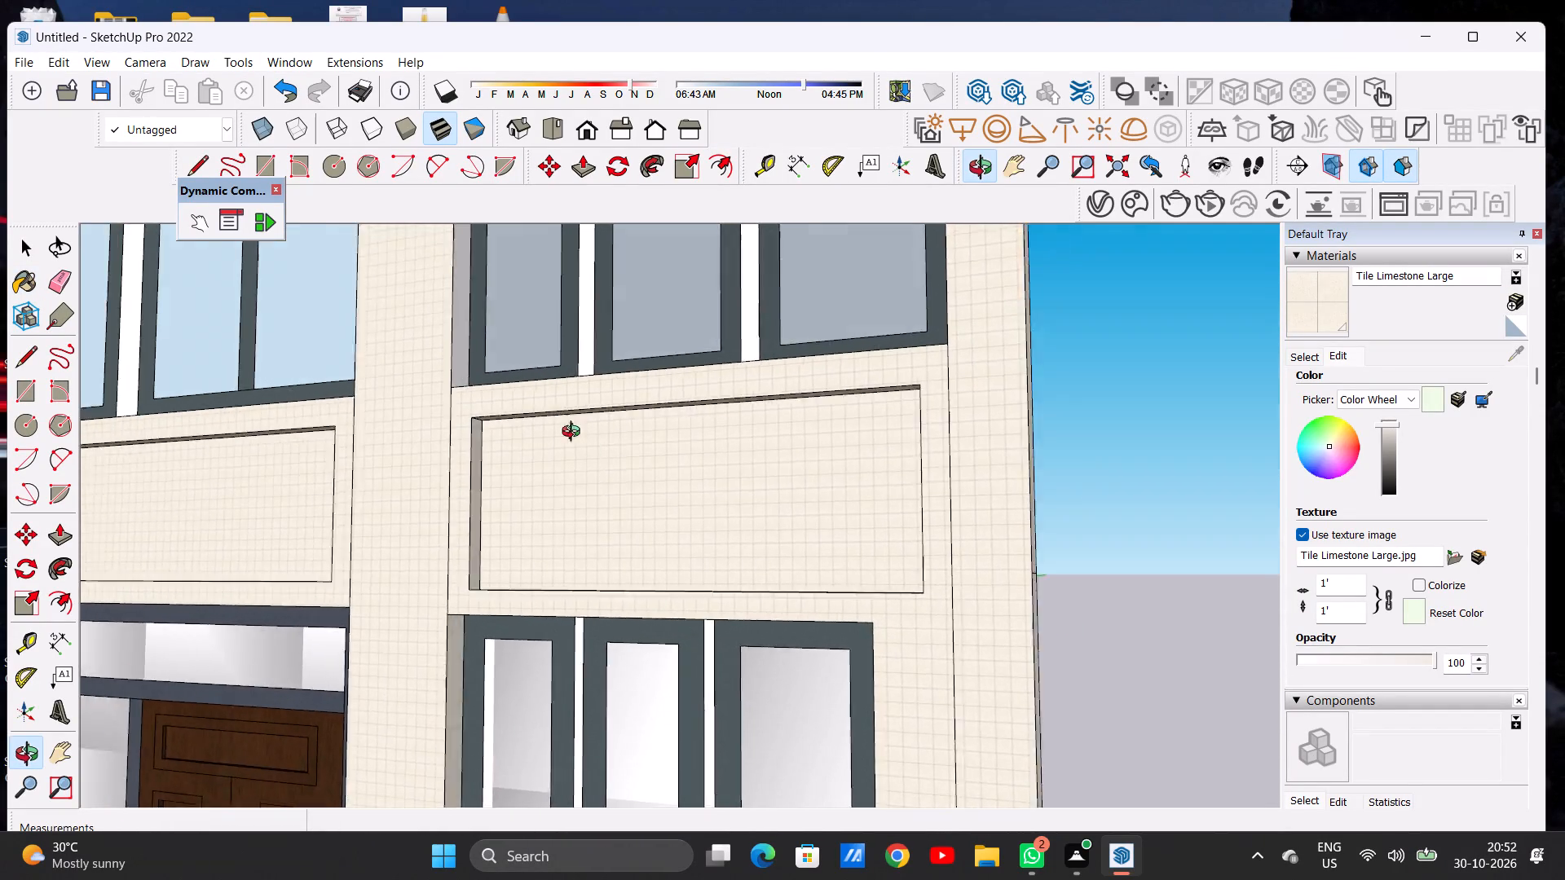
pyautogui.moveTo(575, 433); pyautogui.dragTo(693, 523, button='middle')
pyautogui.scroll(-10, 650, 513)
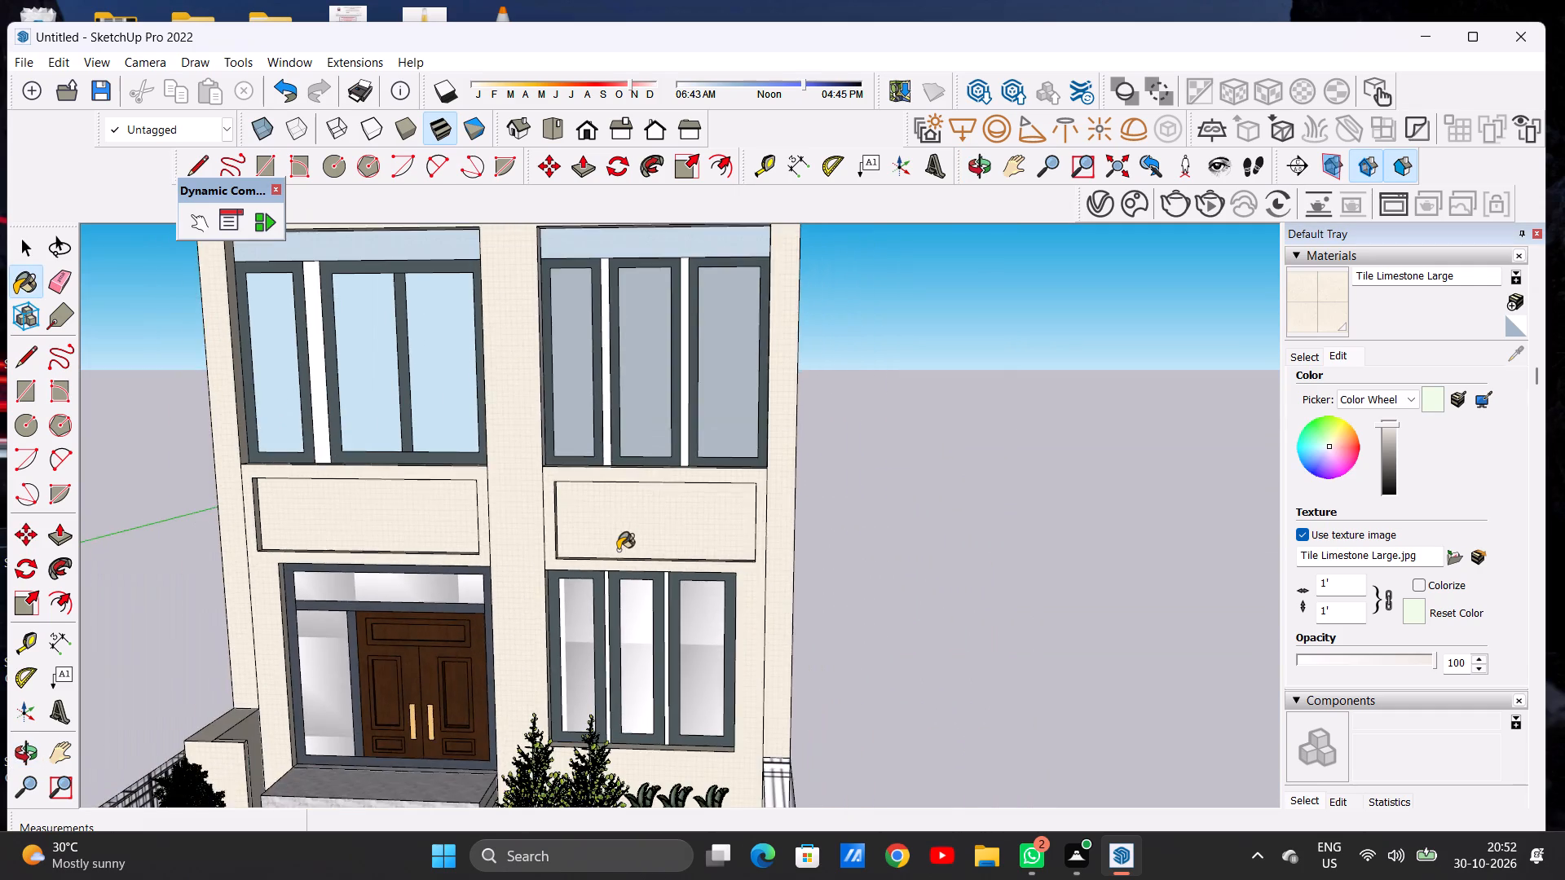
pyautogui.scroll(-5, 541, 565)
pyautogui.moveTo(668, 436); pyautogui.dragTo(410, 451, button='middle')
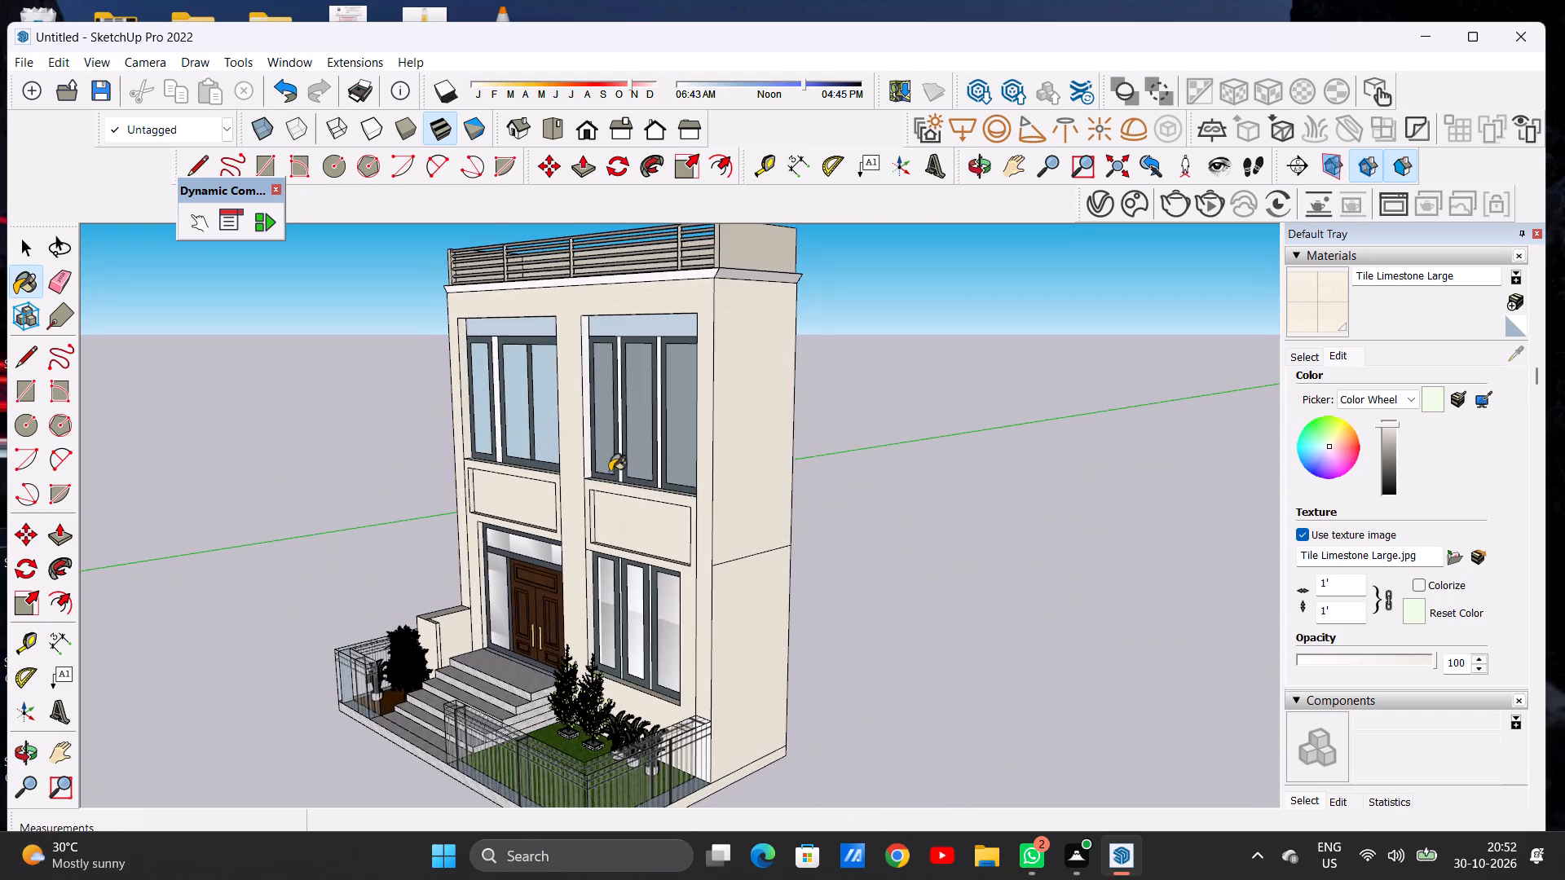
pyautogui.scroll(17, 606, 473)
pyautogui.click(581, 464)
# Paint the sill of the upper-floor window opening above the ground-floor window with Tile Limestone Large.
pyautogui.scroll(1, 599, 484)
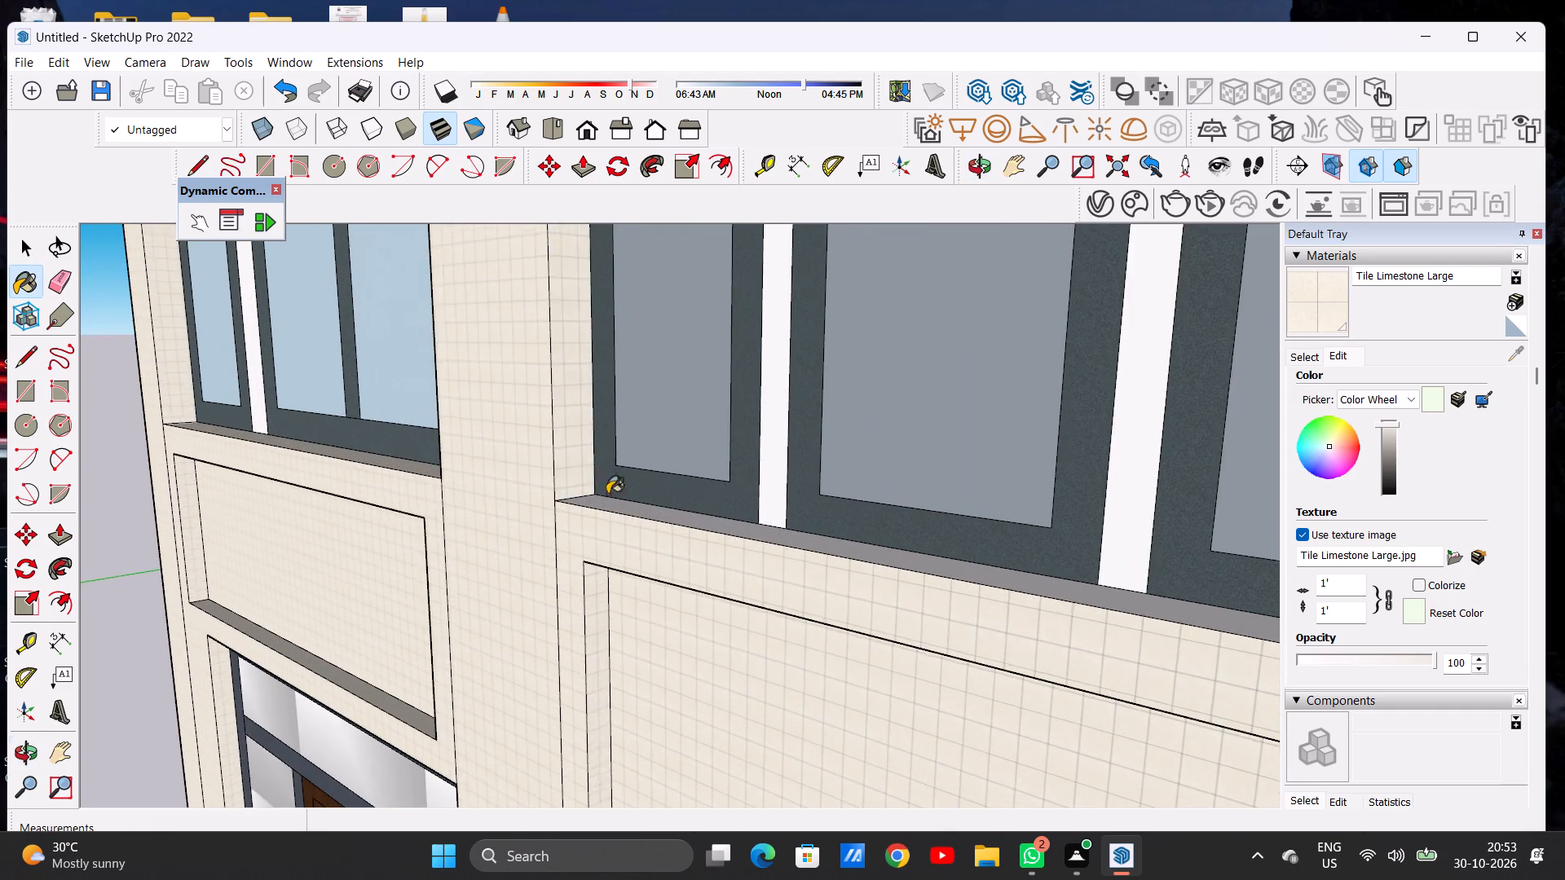
pyautogui.moveTo(609, 497); pyautogui.dragTo(650, 583, button='middle')
pyautogui.scroll(-1, 662, 600)
pyautogui.scroll(5, 662, 600)
pyautogui.click(637, 609)
# Paint the outer side reveal, away from the central pier, of the upper-floor window above the ground-floor window with Tile Limestone Large.
pyautogui.scroll(-3, 637, 606)
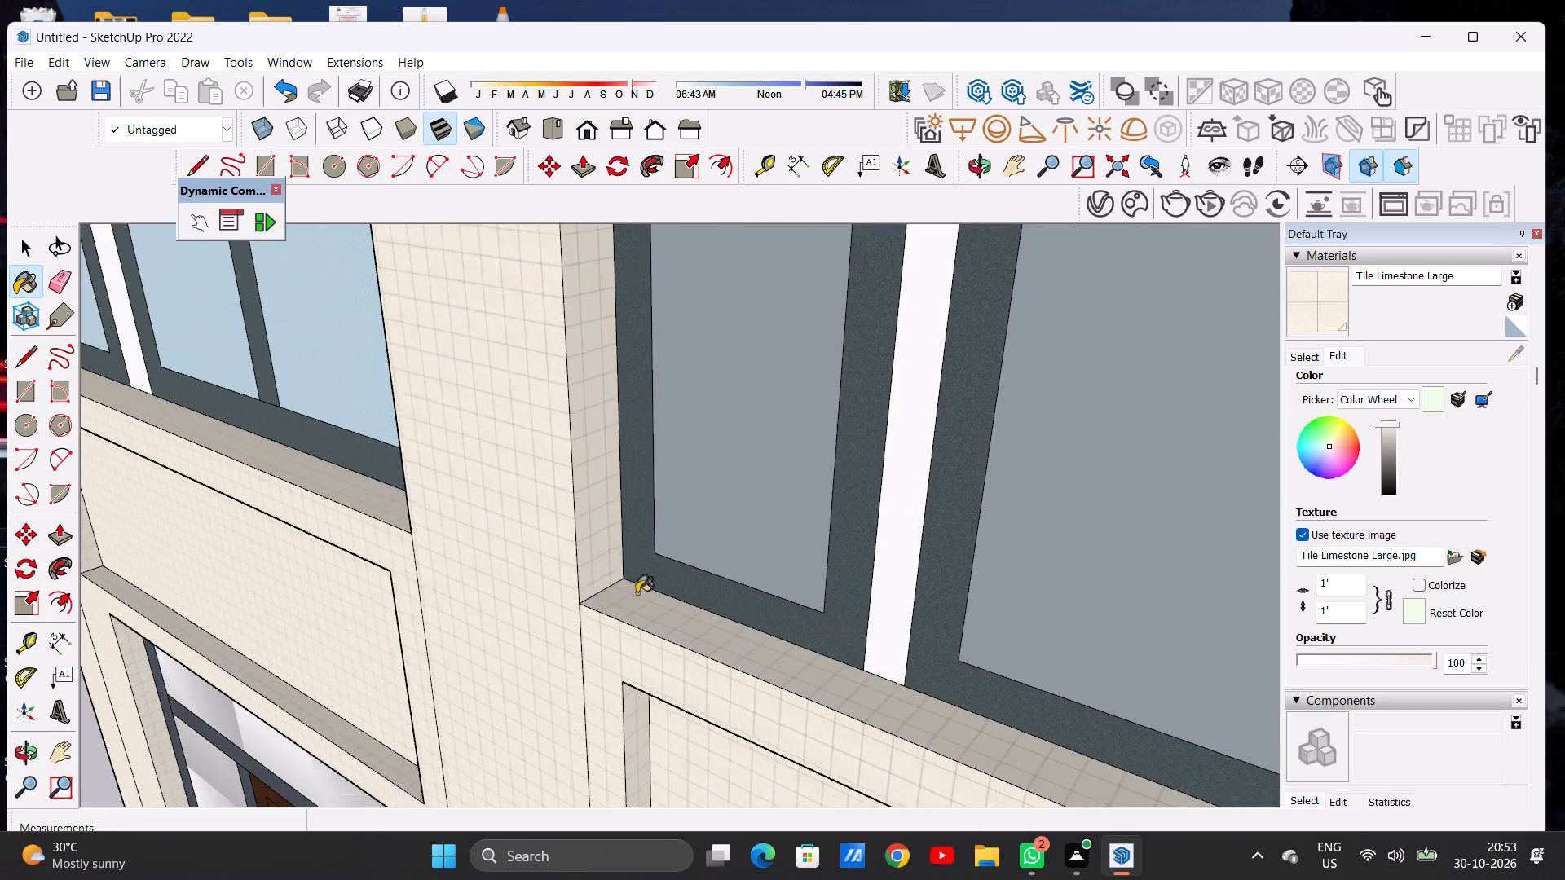
pyautogui.scroll(-2, 637, 593)
pyautogui.scroll(-7, 404, 532)
pyautogui.scroll(-3, 507, 531)
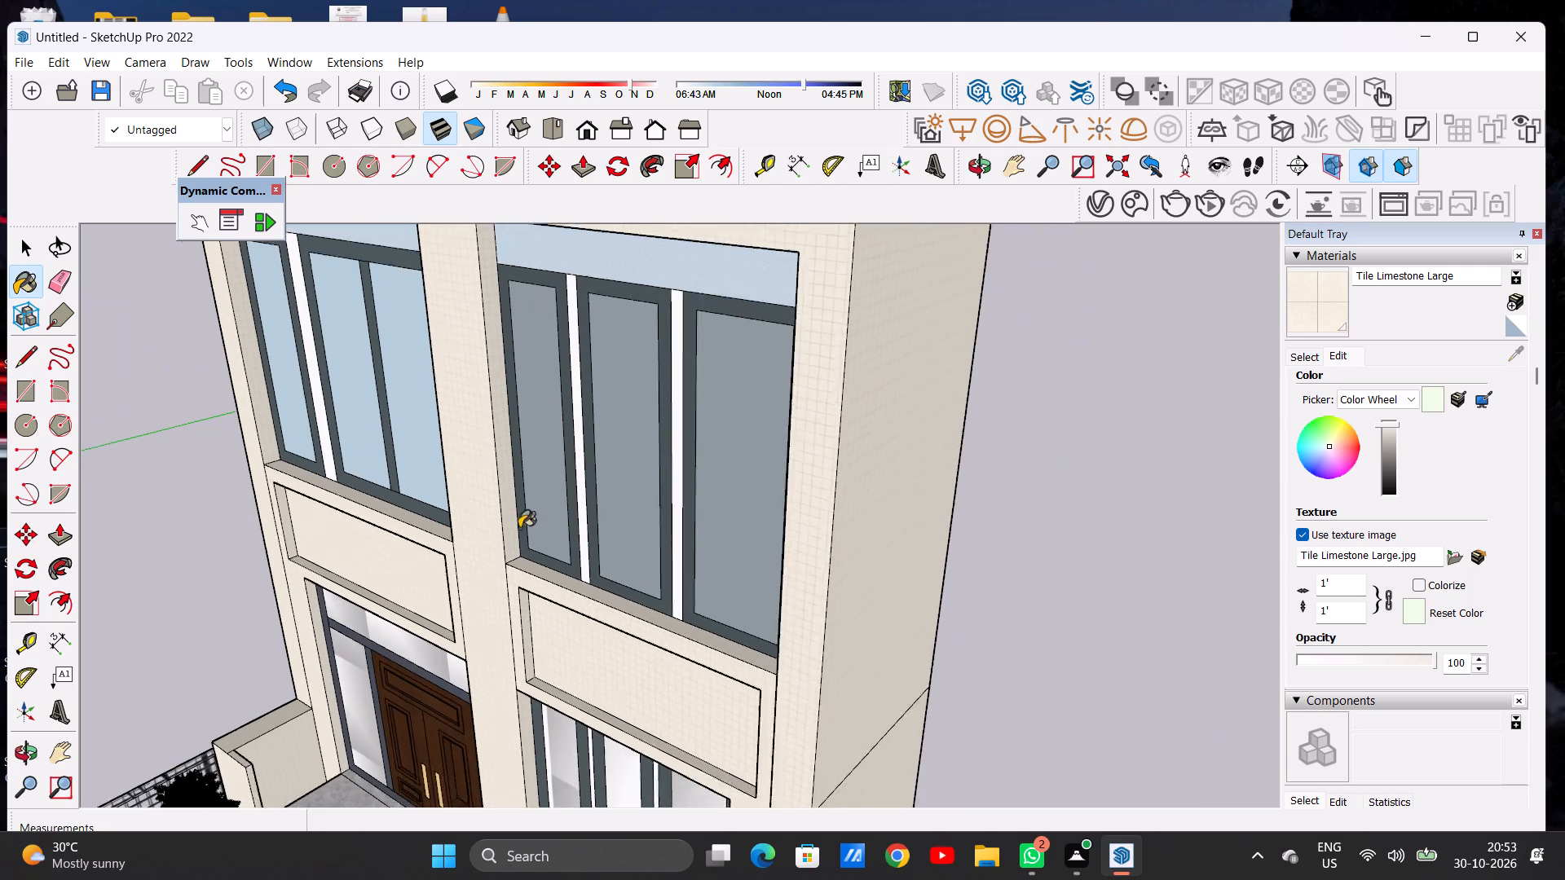
pyautogui.scroll(-2, 519, 528)
pyautogui.moveTo(559, 547); pyautogui.dragTo(999, 413, button='middle')
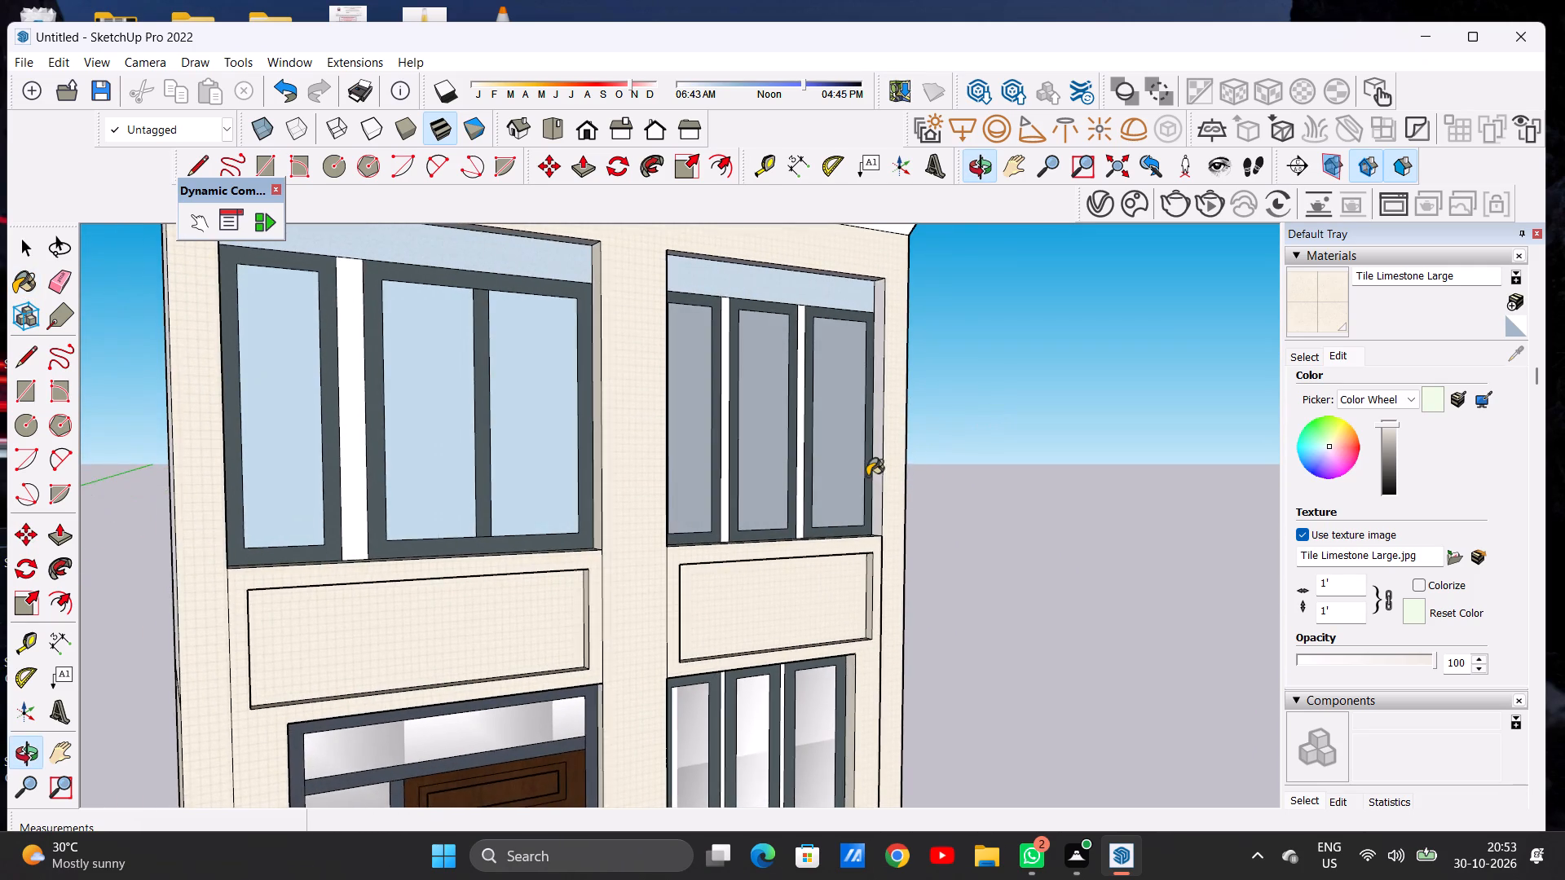
pyautogui.scroll(5, 867, 476)
pyautogui.scroll(-1, 886, 451)
pyautogui.scroll(3, 886, 451)
pyautogui.click(881, 449)
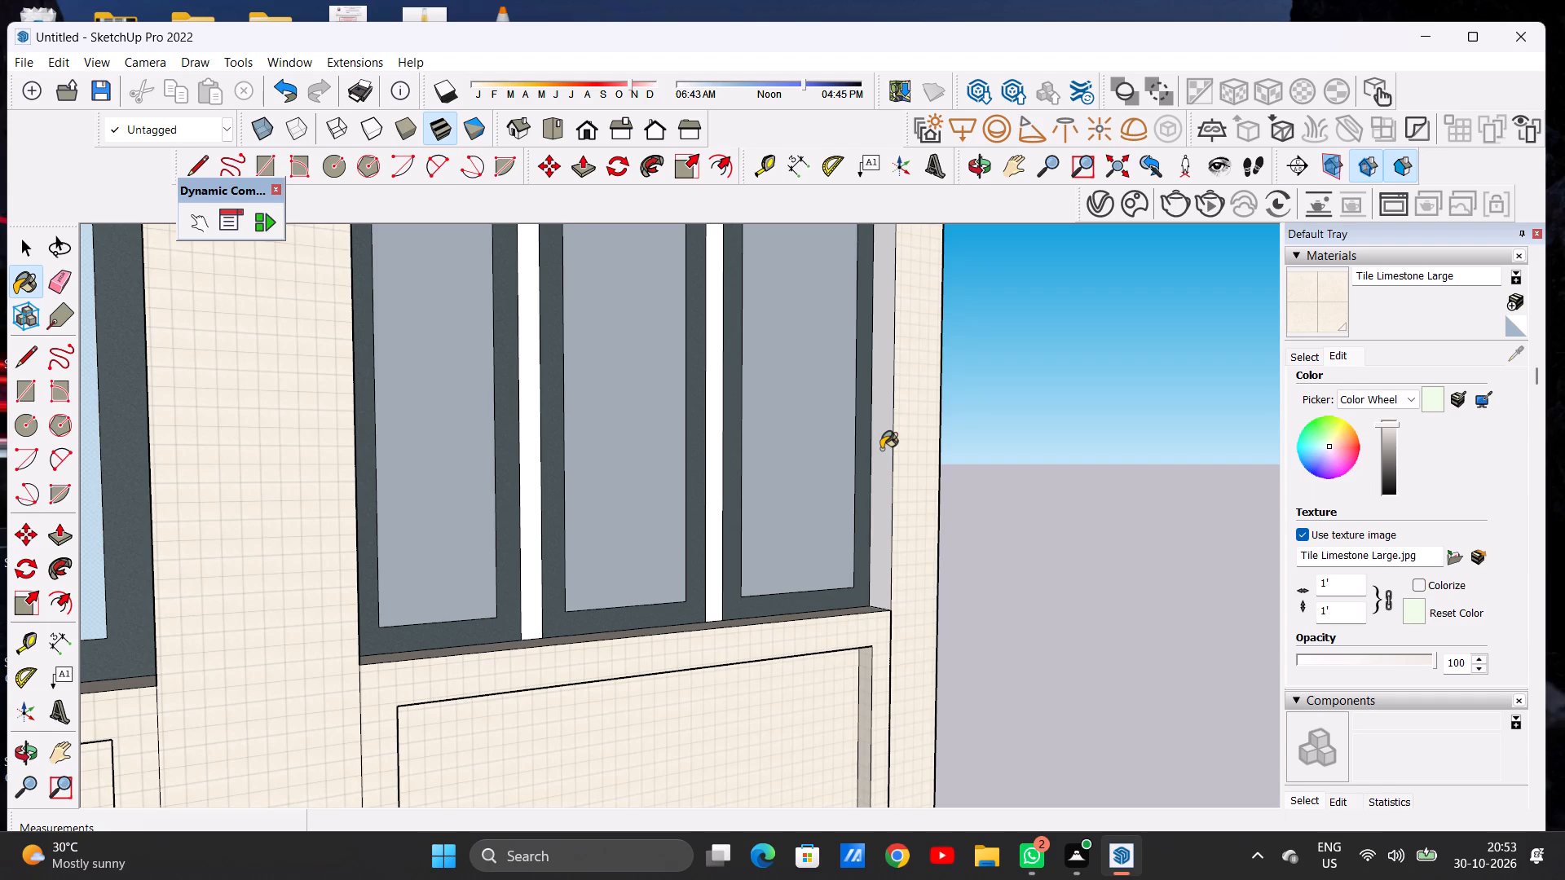
# Paint the top reveal of the upper-floor window opening above the ground-floor window with Tile Limestone Large.
pyautogui.scroll(-7, 836, 481)
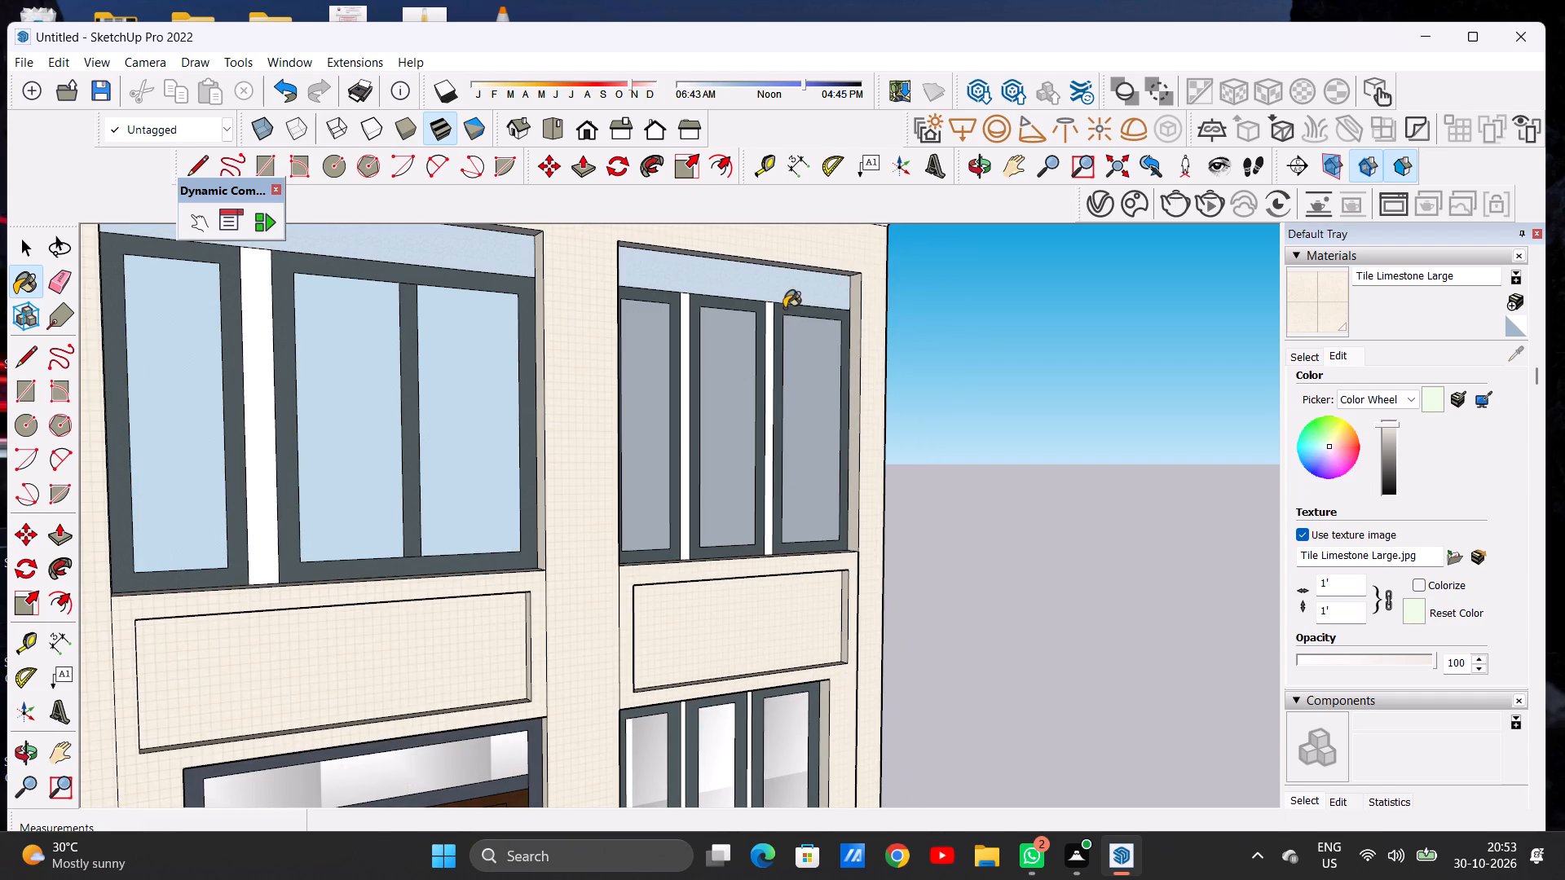
pyautogui.moveTo(784, 307); pyautogui.dragTo(394, 266, button='middle')
pyautogui.scroll(15, 674, 235)
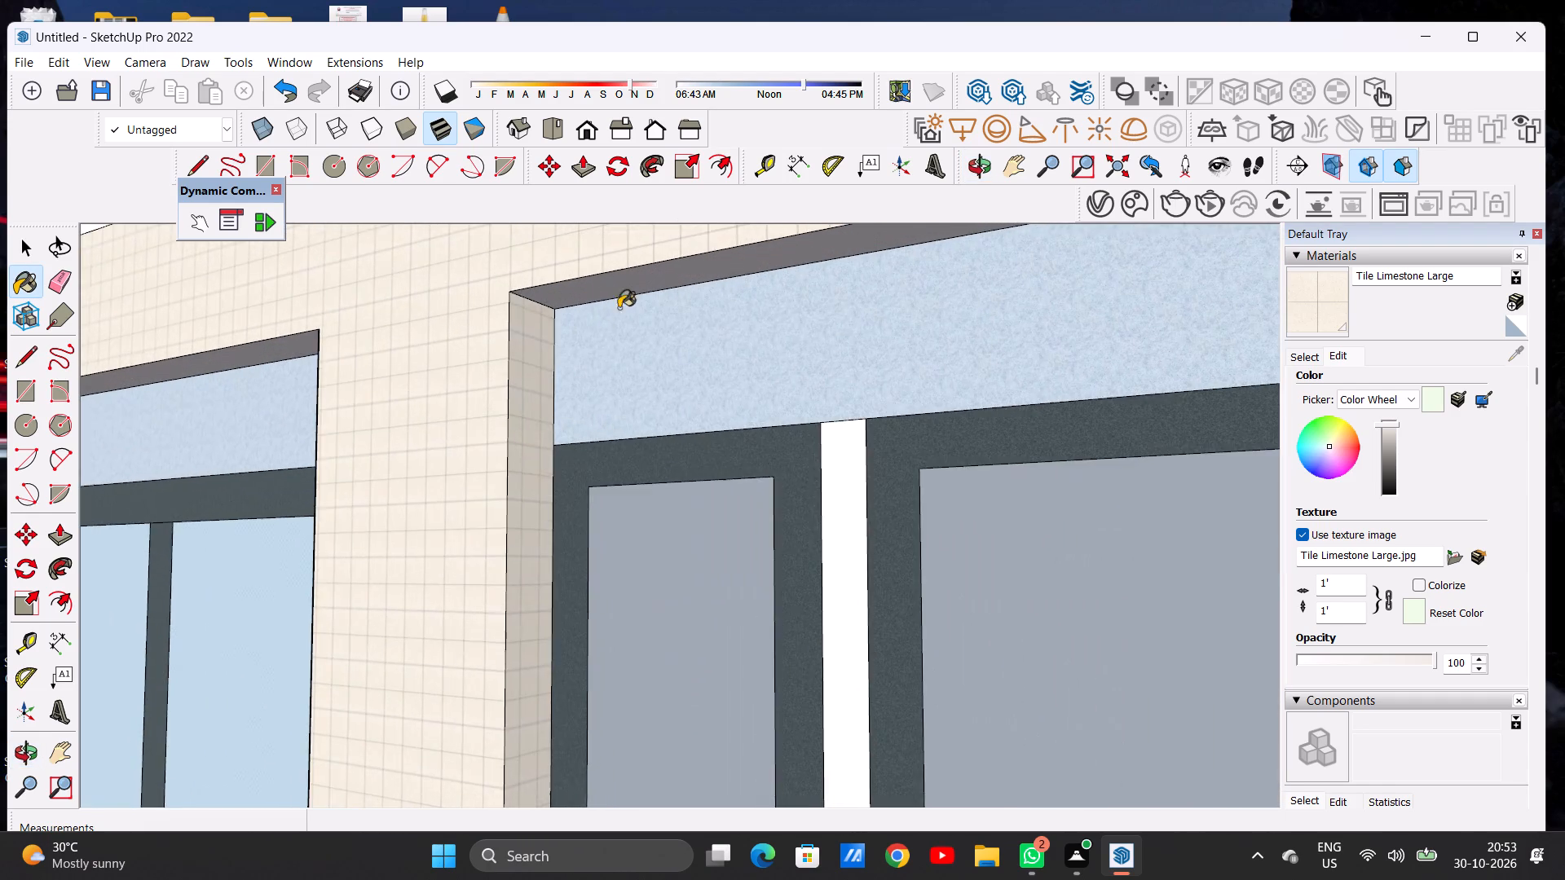
pyautogui.moveTo(585, 351); pyautogui.dragTo(615, 290, button='middle')
pyautogui.scroll(6, 615, 278)
pyautogui.click(615, 278)
# Examine the sill and lower outer corner of the upper-floor window opening above the door for unpainted faces.
pyautogui.scroll(-6, 636, 318)
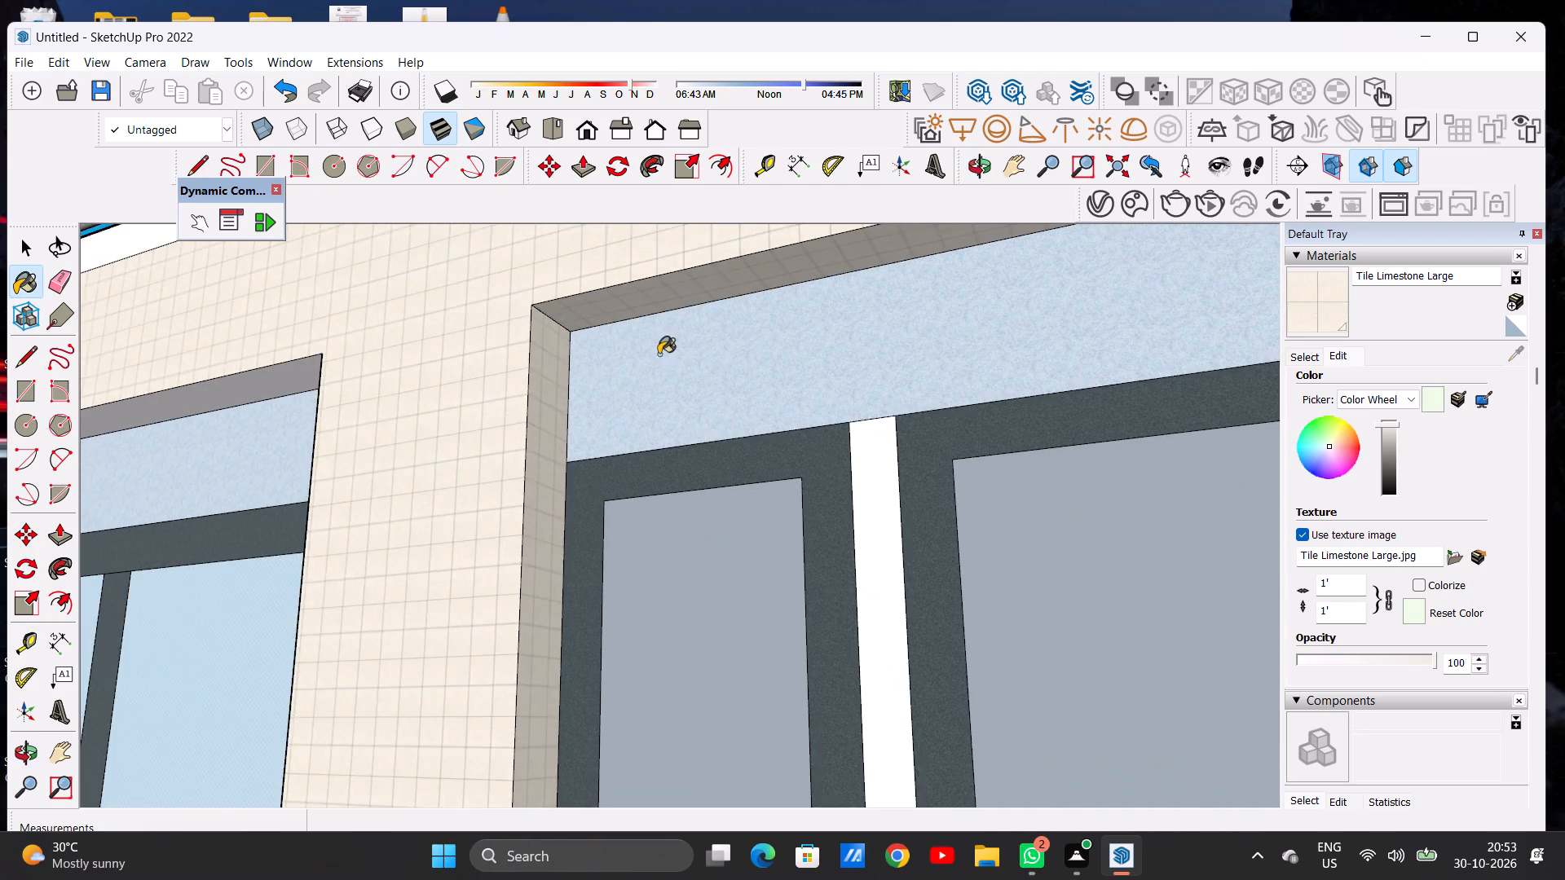
pyautogui.scroll(-20, 695, 372)
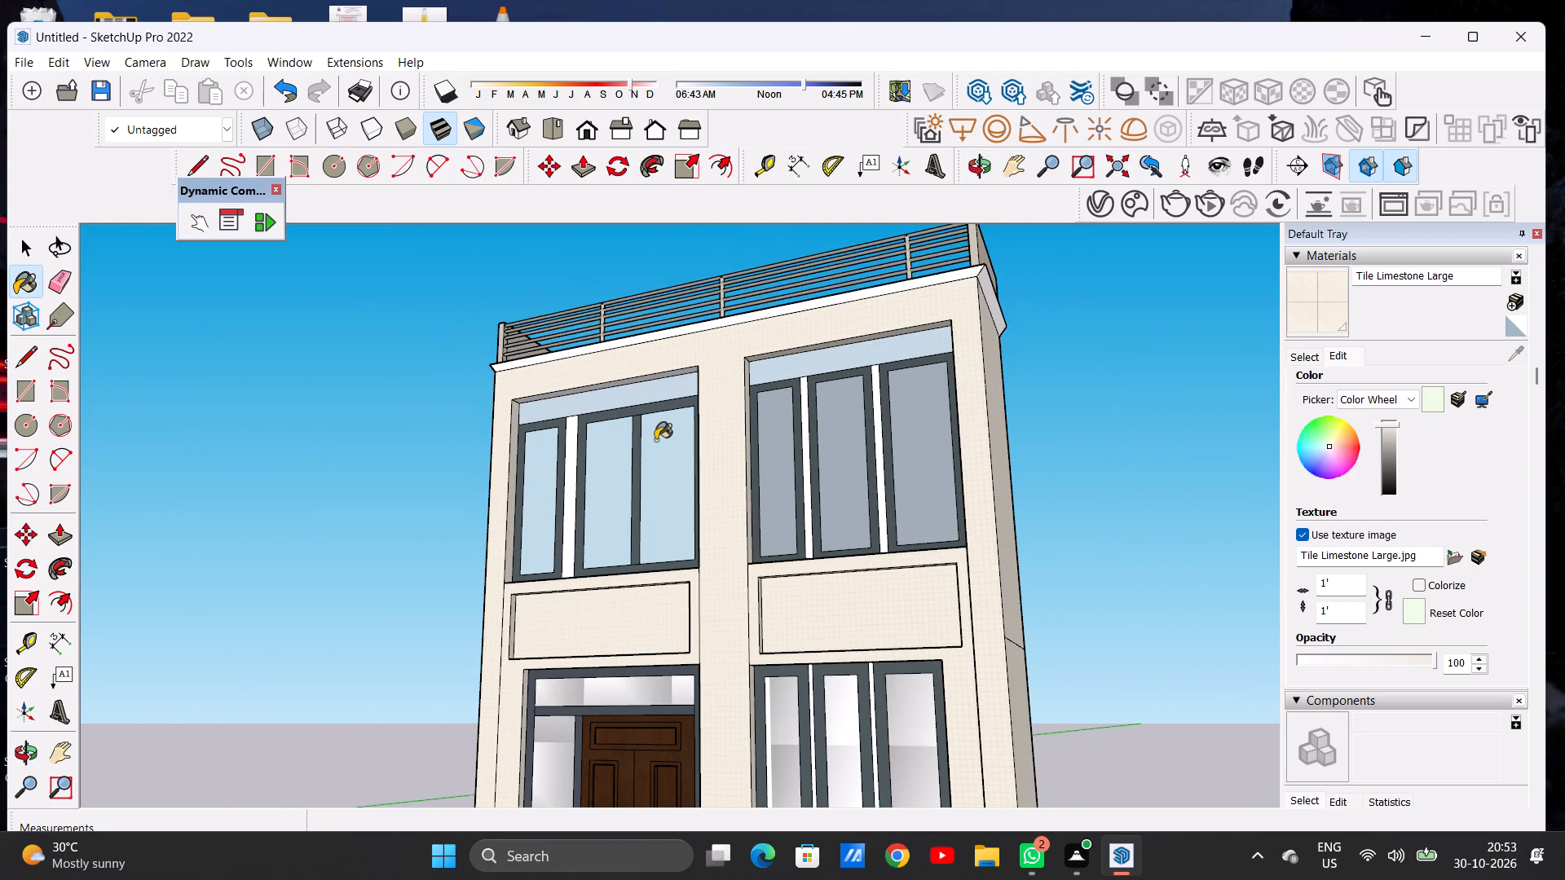
pyautogui.moveTo(646, 499); pyautogui.dragTo(601, 635, button='middle')
pyautogui.scroll(6, 561, 587)
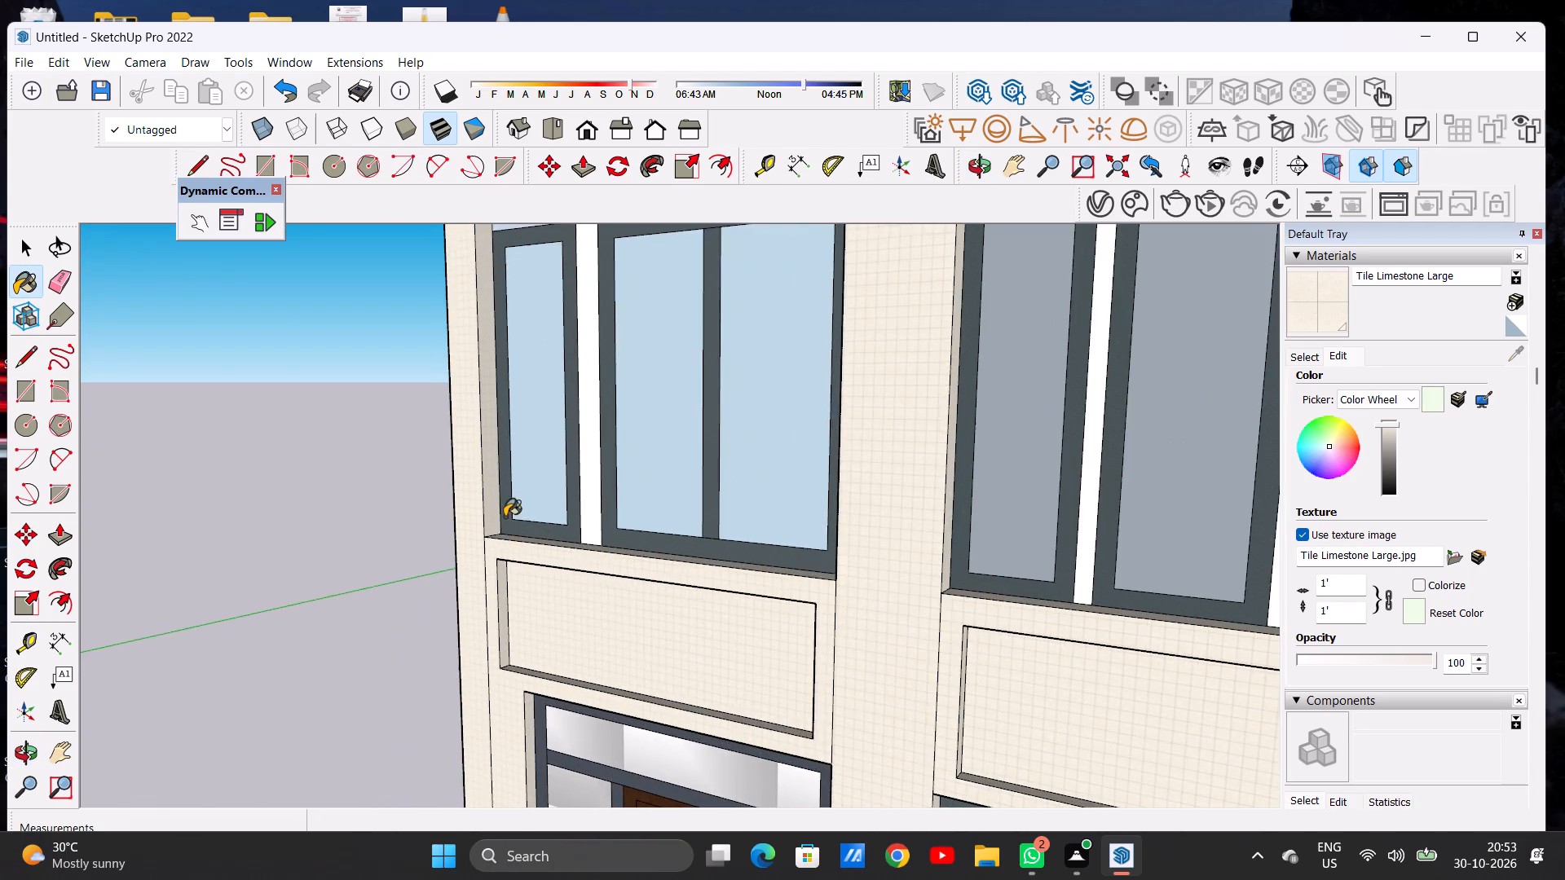
pyautogui.moveTo(505, 551); pyautogui.dragTo(499, 672, button='middle')
pyautogui.scroll(2, 509, 550)
pyautogui.scroll(-2, 509, 549)
pyautogui.scroll(9, 508, 548)
pyautogui.scroll(-1, 487, 461)
pyautogui.scroll(7, 482, 465)
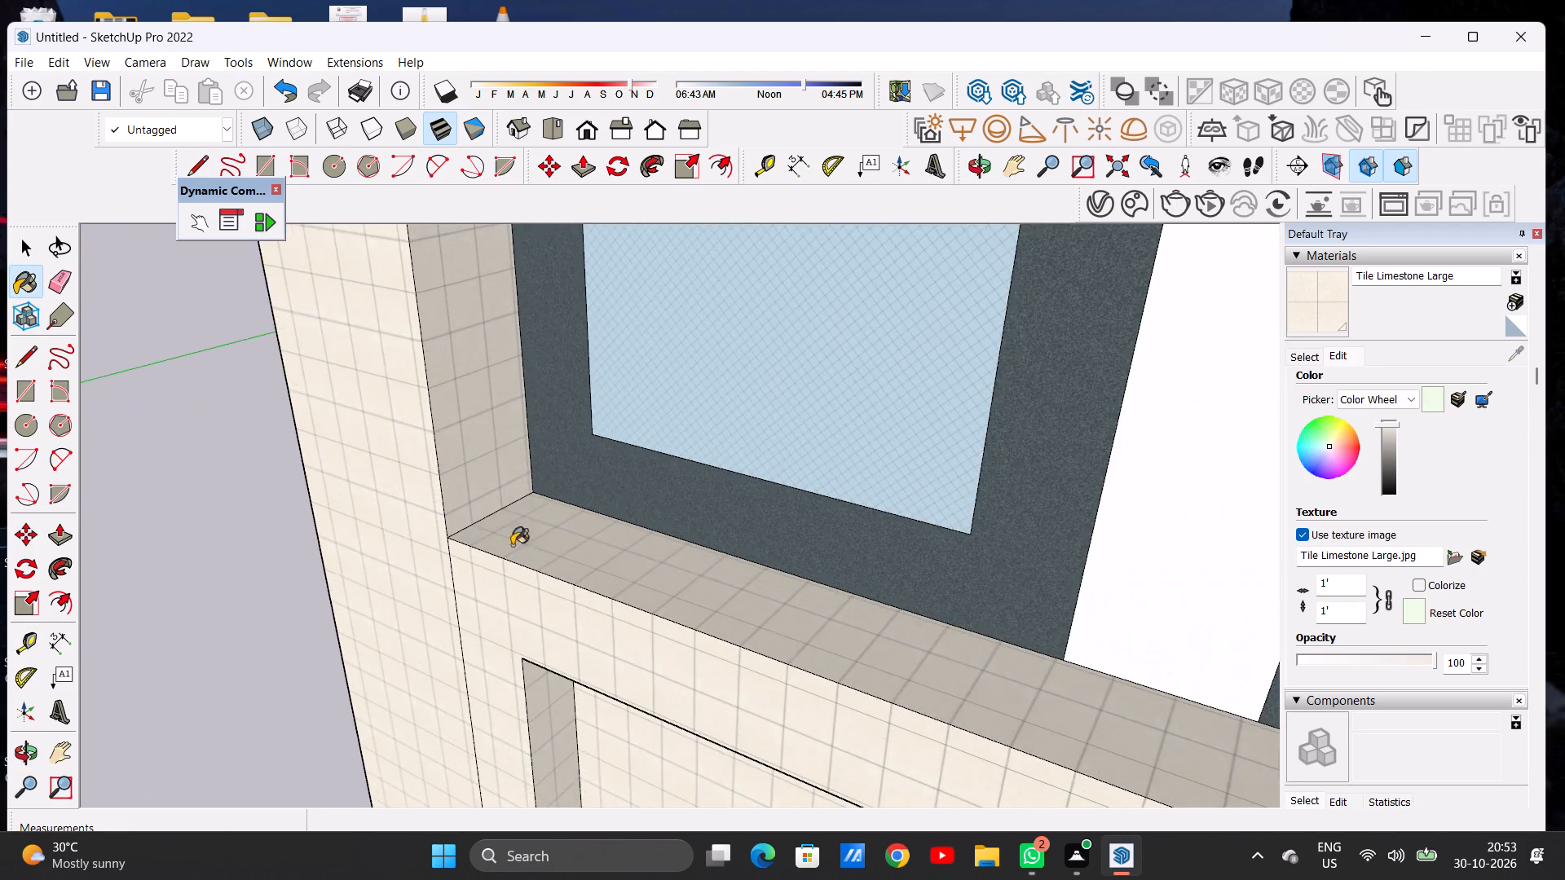
pyautogui.scroll(-5, 520, 557)
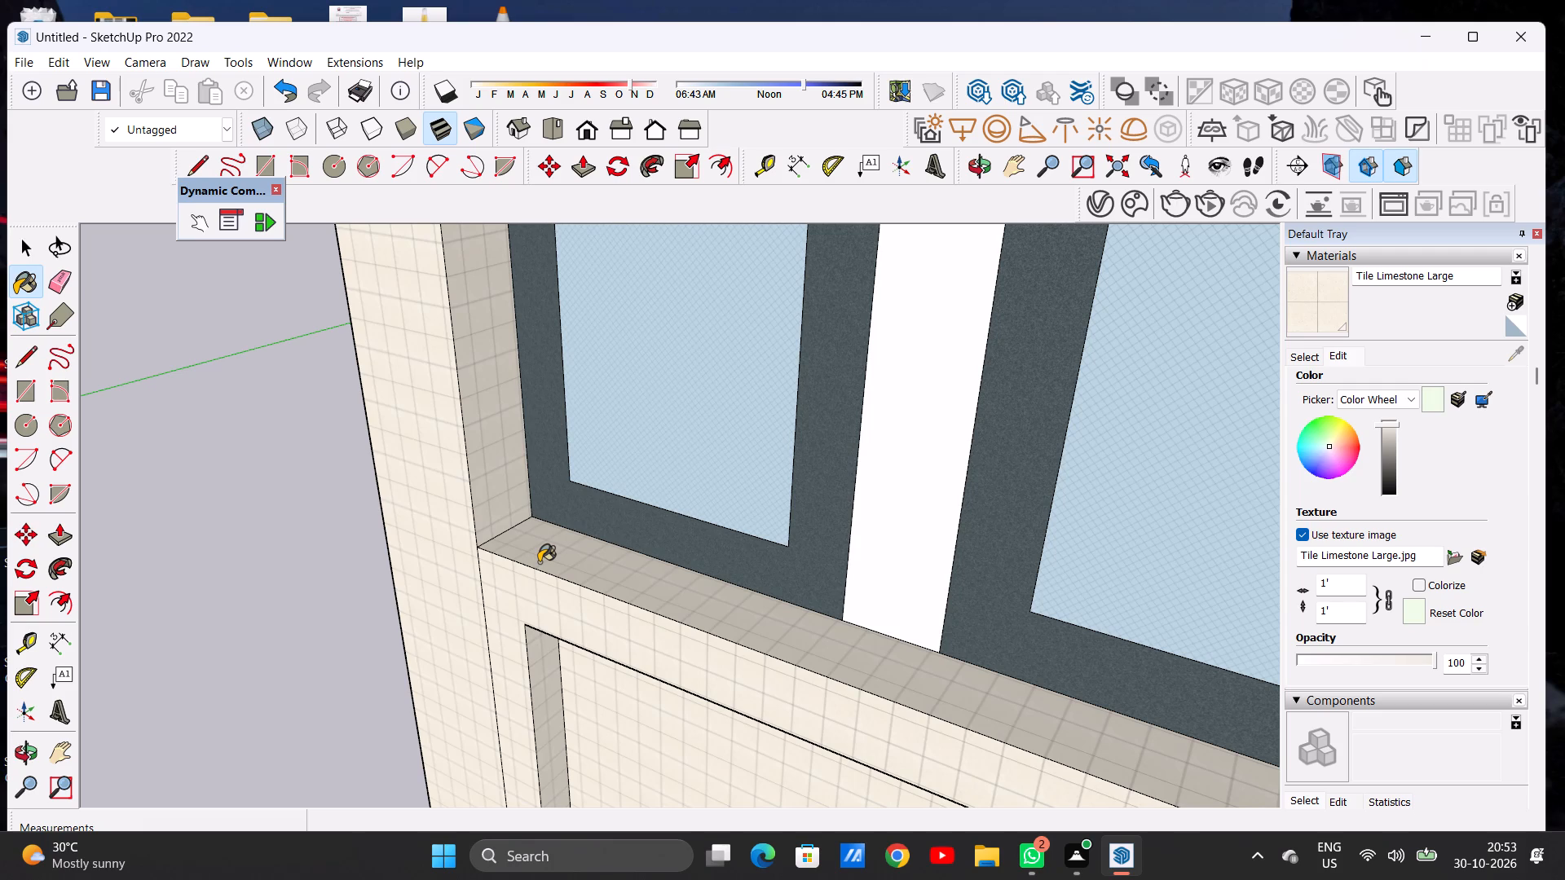
pyautogui.scroll(-1, 533, 517)
pyautogui.scroll(1, 536, 514)
pyautogui.scroll(-7, 547, 505)
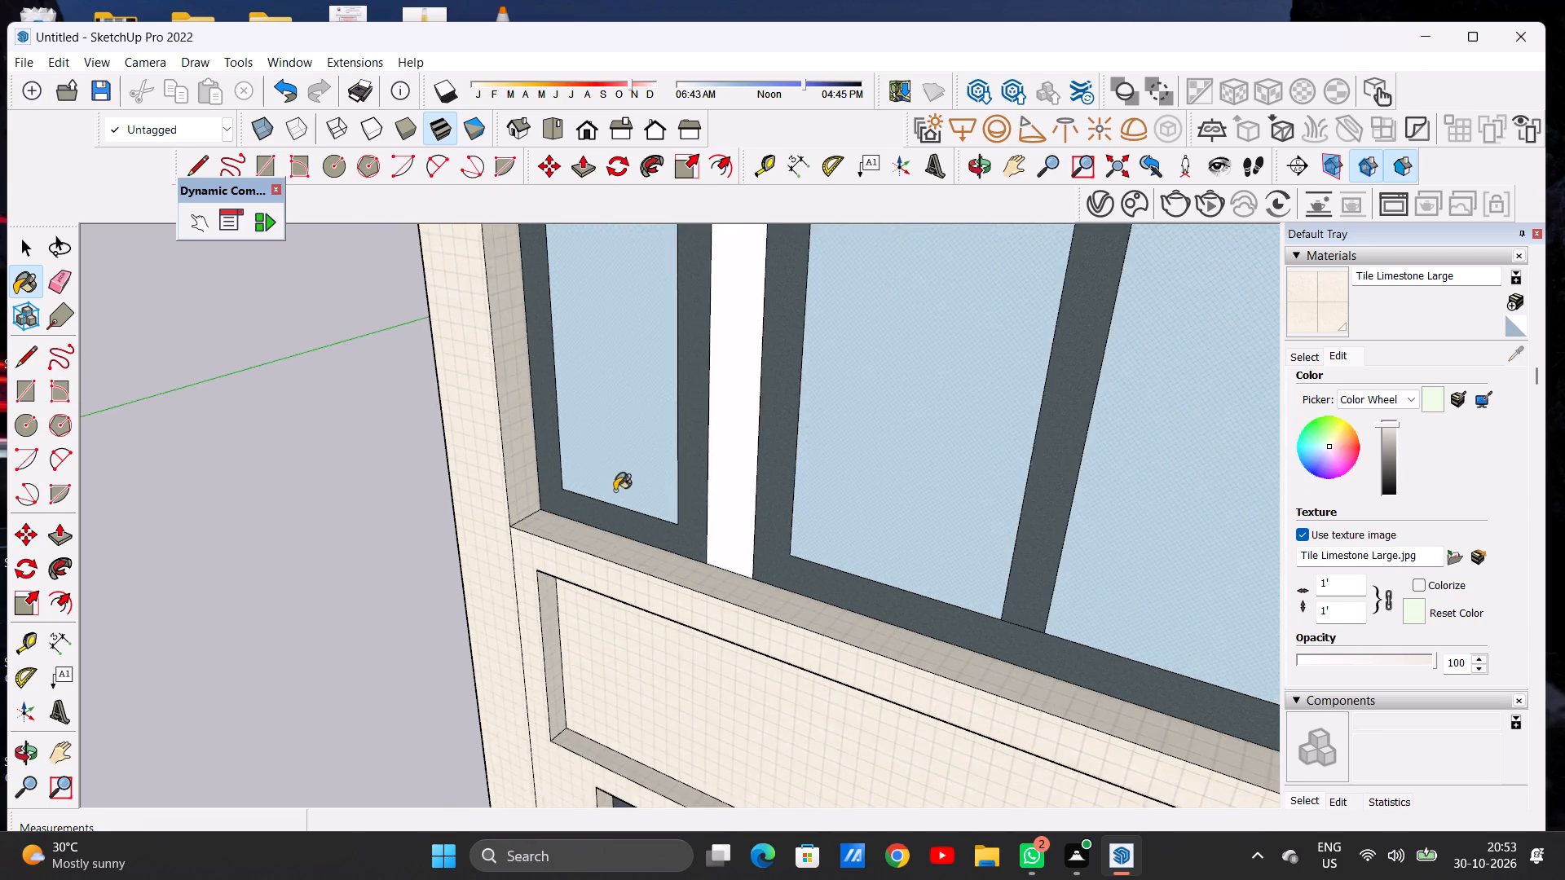
pyautogui.scroll(-14, 714, 489)
# Paint the top reveal of the upper-floor window opening above the entrance door with Tile Limestone Large.
pyautogui.moveTo(730, 461); pyautogui.dragTo(734, 338, button='middle')
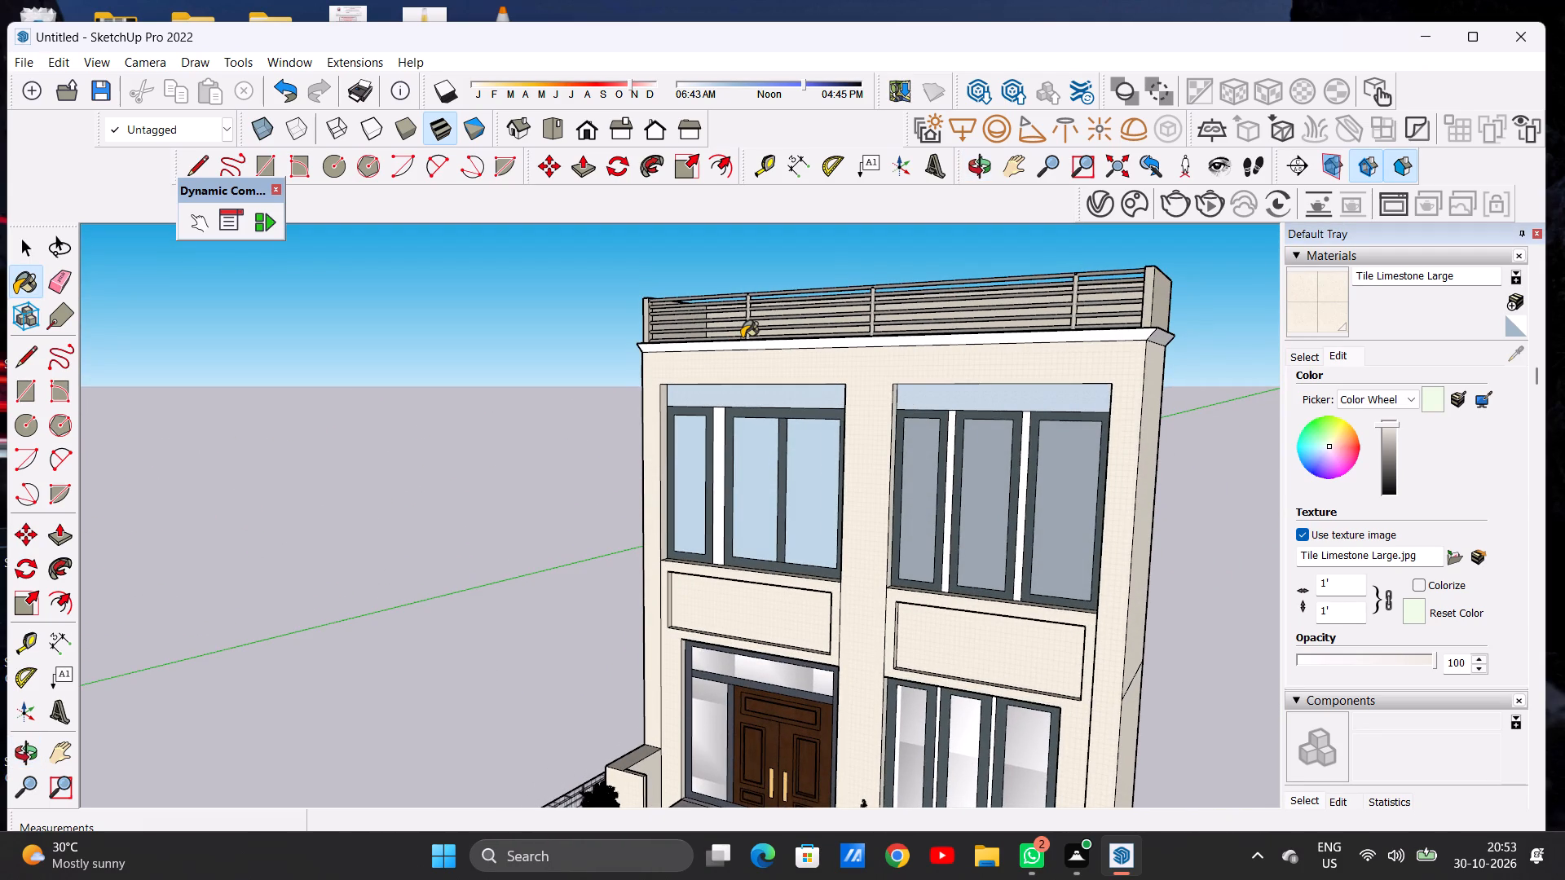
pyautogui.scroll(-2, 746, 352)
pyautogui.scroll(20, 738, 406)
pyautogui.moveTo(652, 393); pyautogui.dragTo(669, 300, button='middle')
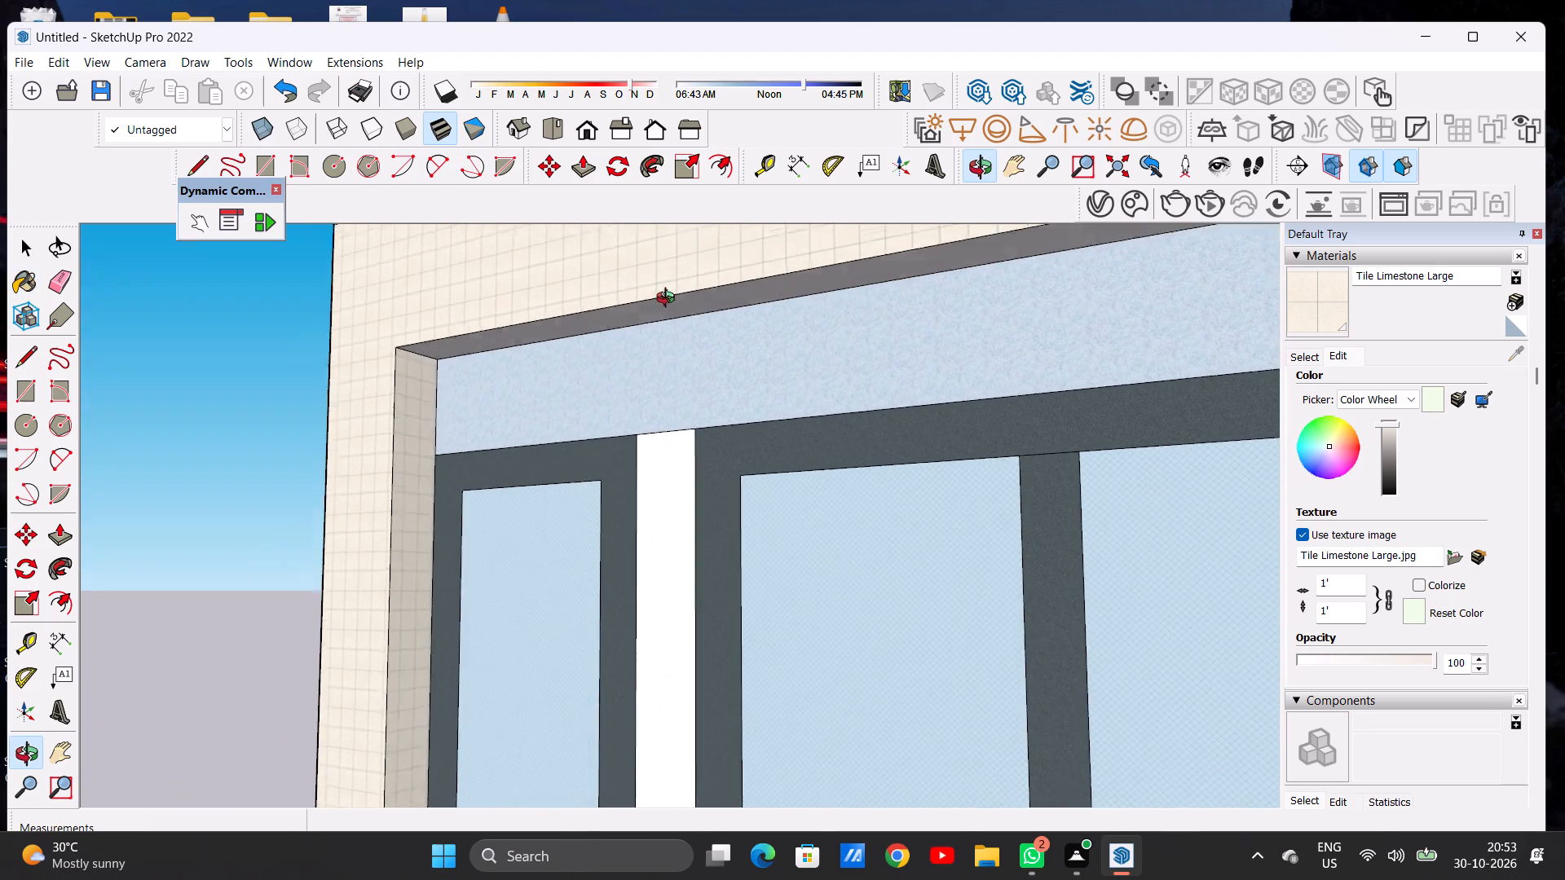
pyautogui.moveTo(669, 300); pyautogui.dragTo(677, 267, button='middle')
pyautogui.scroll(5, 681, 284)
pyautogui.scroll(-1, 681, 284)
pyautogui.scroll(1, 681, 284)
pyautogui.click(679, 282)
# Inspect the front facade, its upper window reveals and the side wall beyond the ground-floor window for surfaces still lacking tile.
pyautogui.scroll(-16, 661, 372)
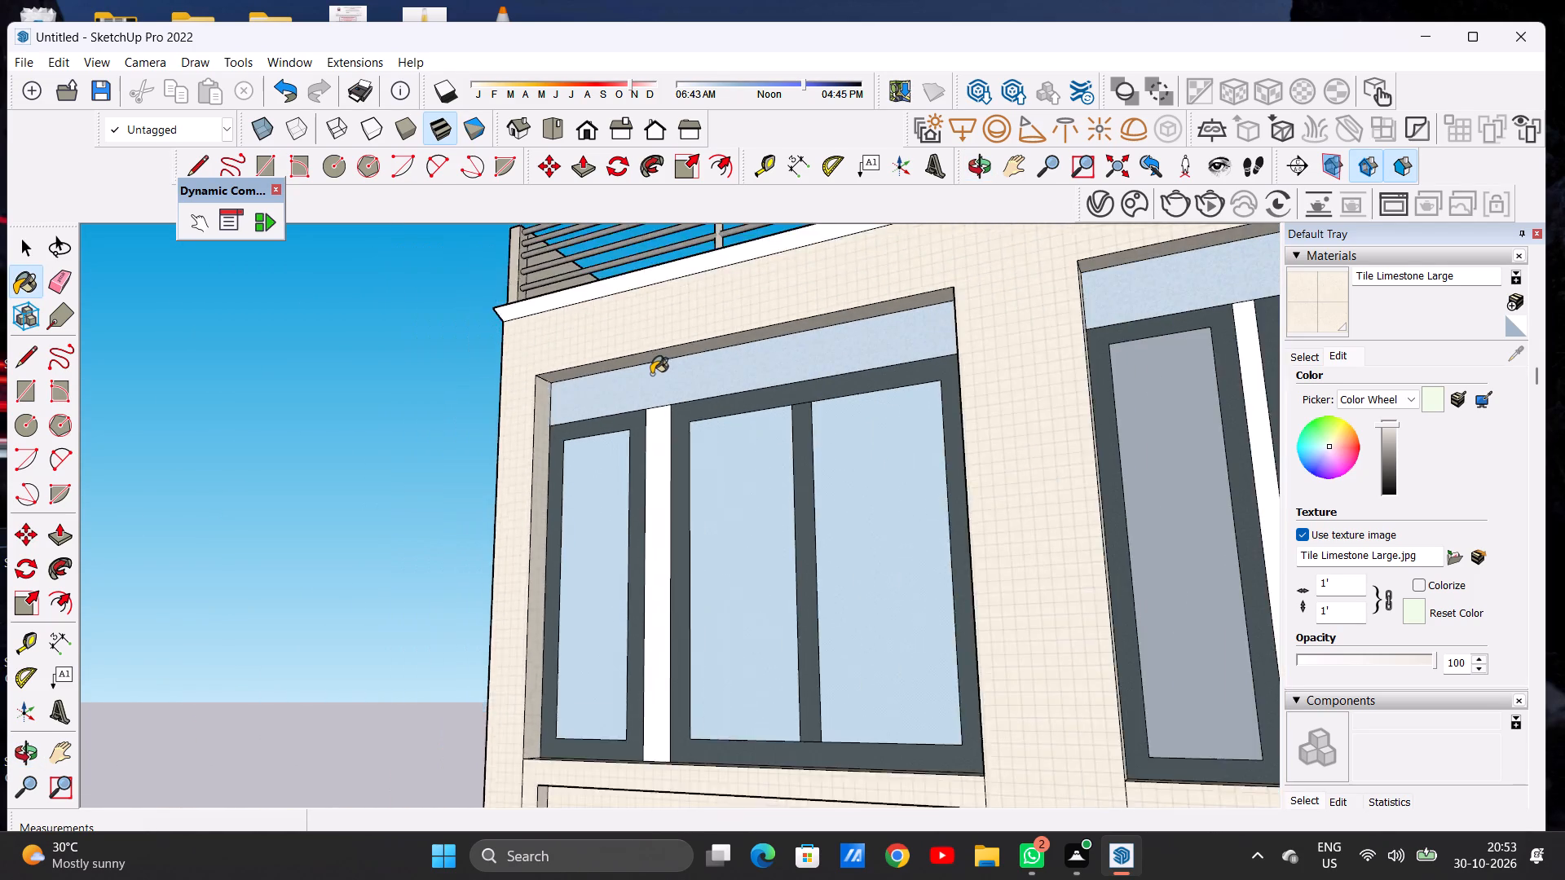
pyautogui.scroll(-4, 651, 374)
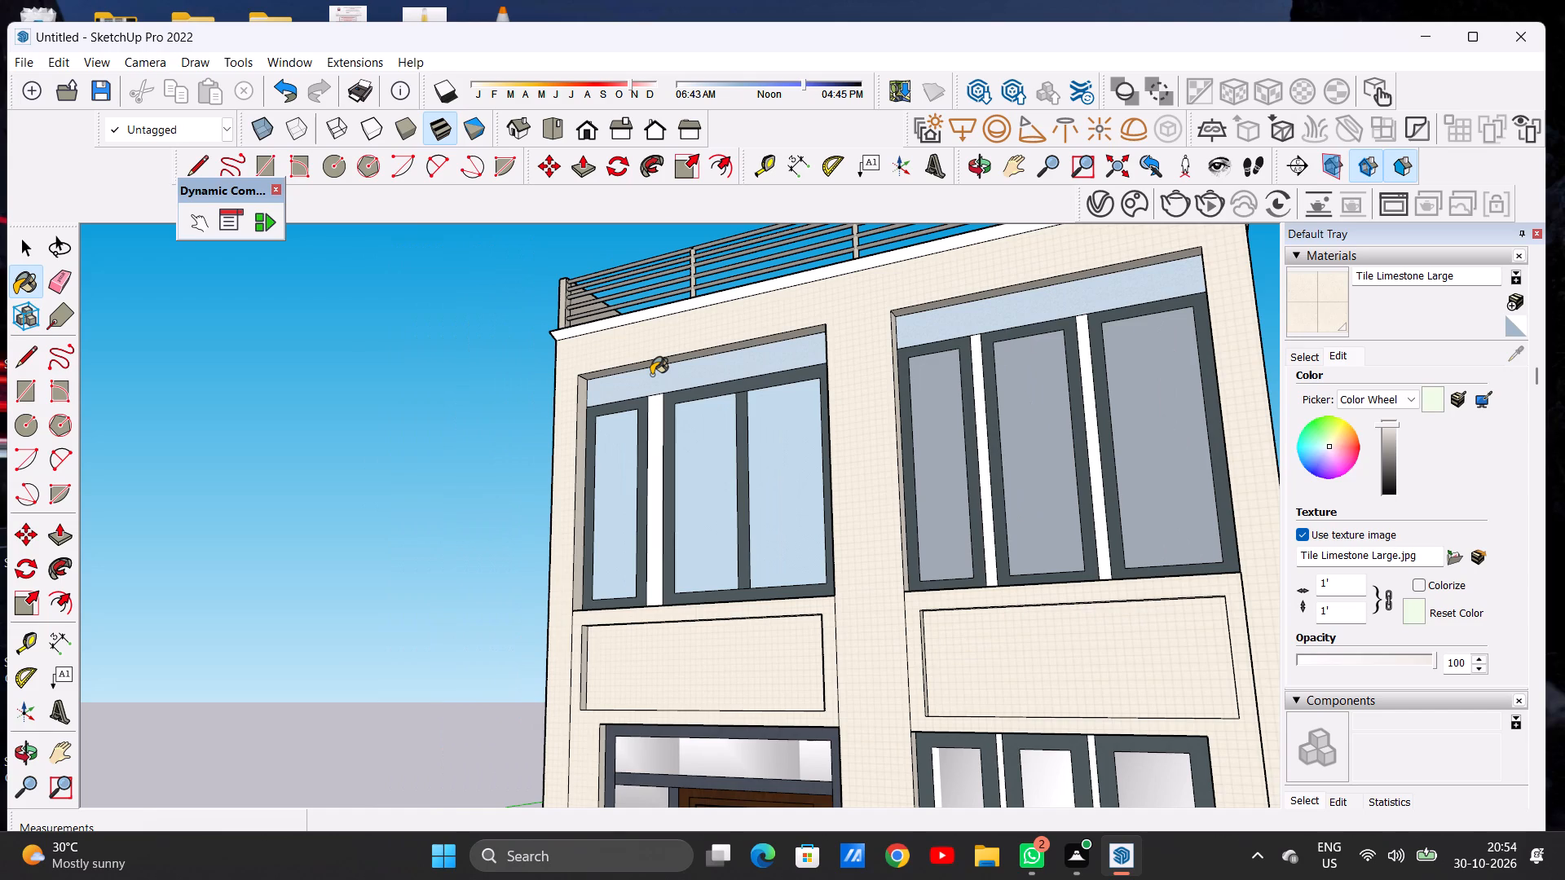
pyautogui.scroll(-8, 648, 377)
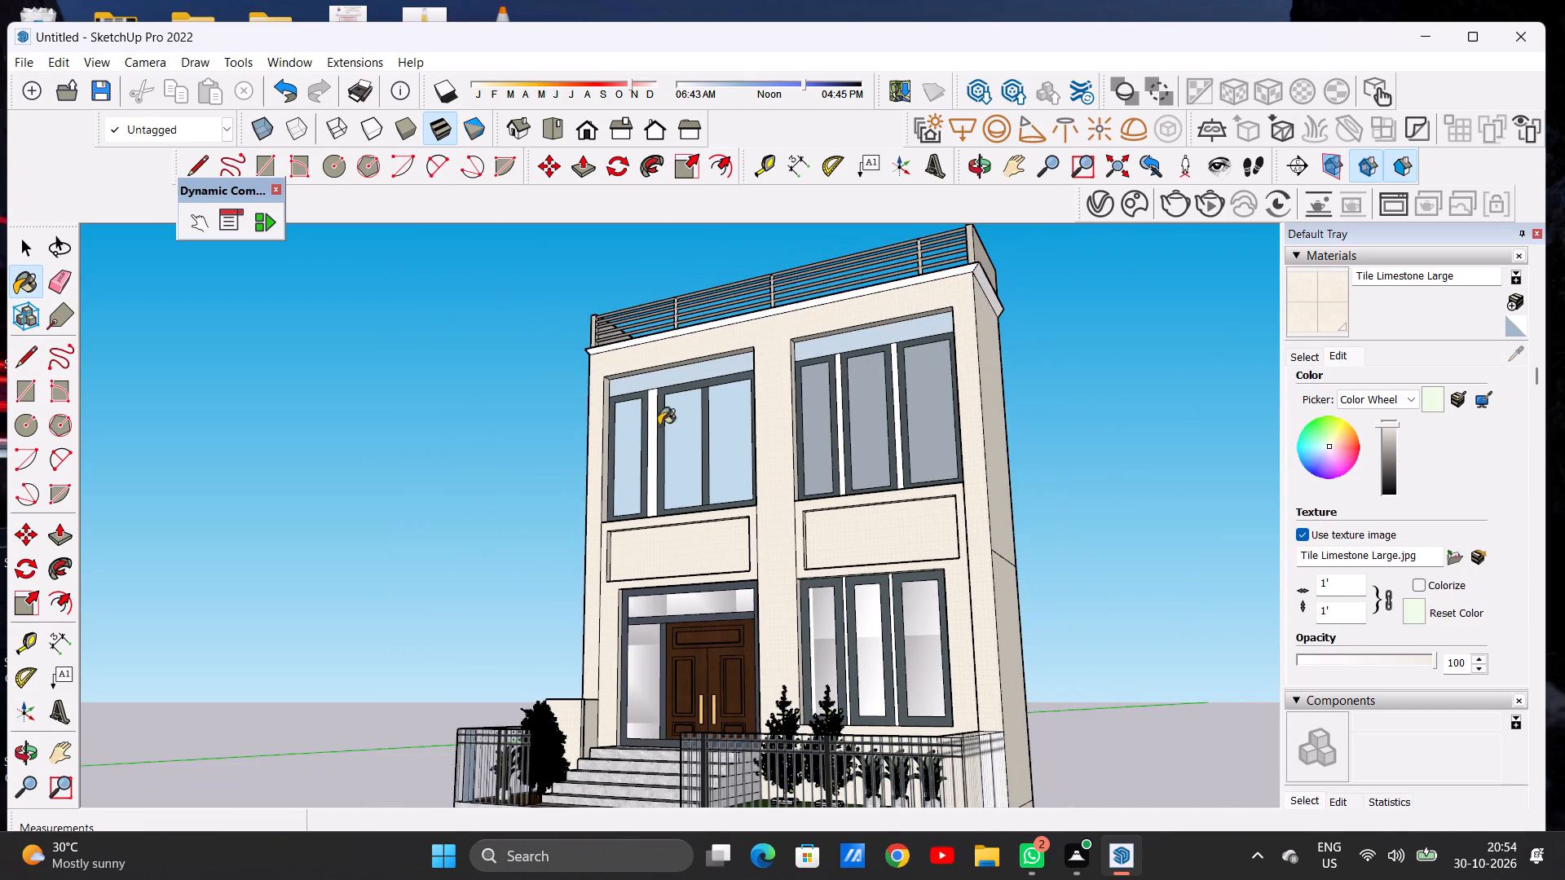
pyautogui.moveTo(704, 430); pyautogui.dragTo(811, 425, button='middle')
pyautogui.scroll(2, 813, 376)
pyautogui.scroll(-1, 813, 375)
pyautogui.scroll(12, 813, 375)
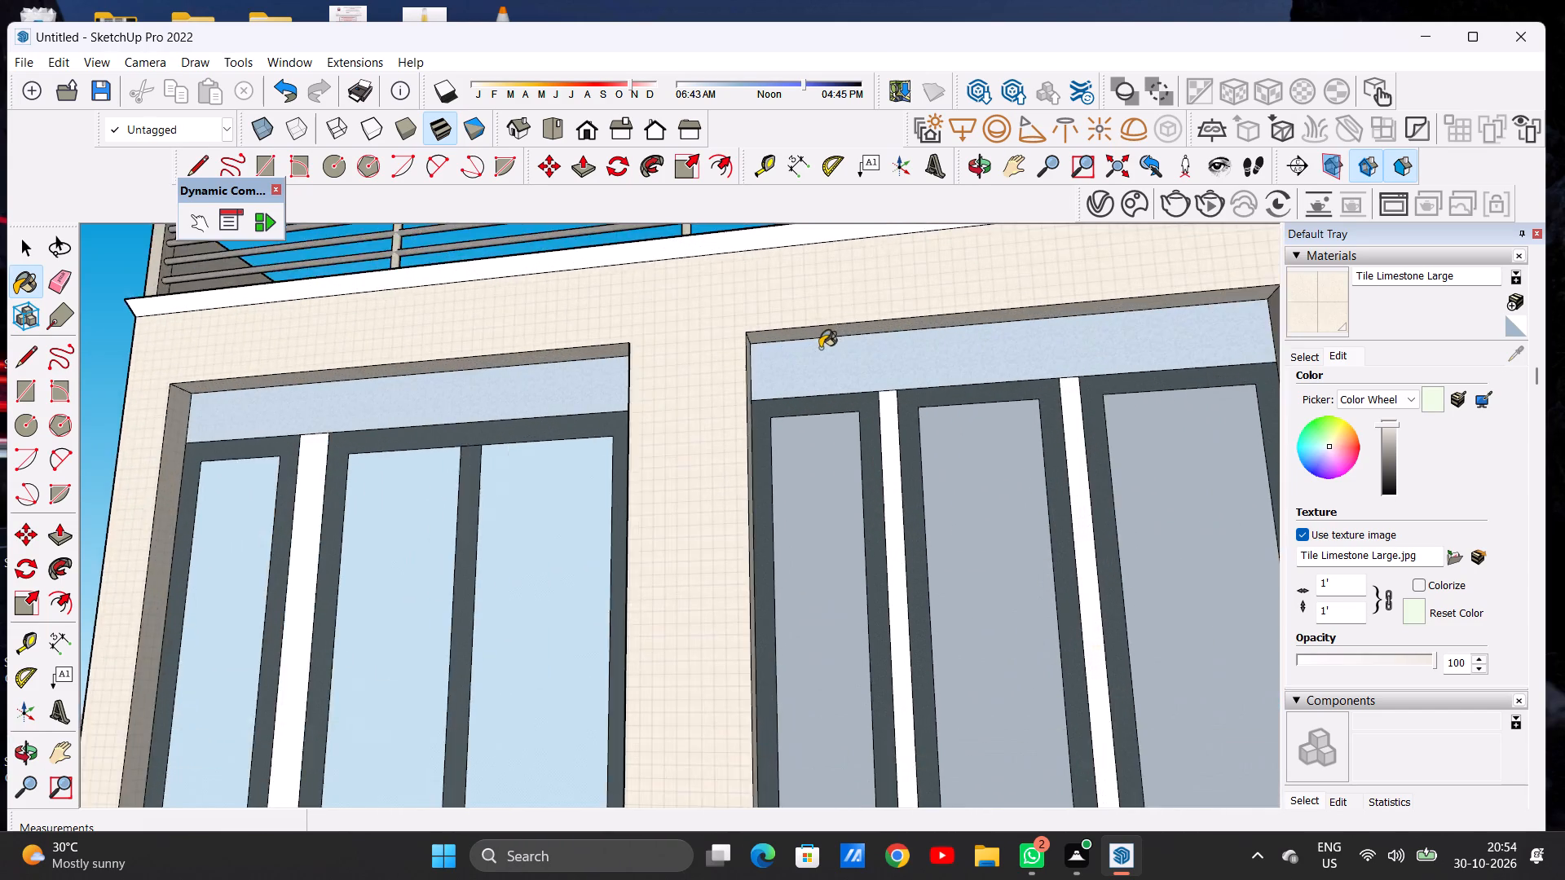
pyautogui.scroll(8, 820, 348)
pyautogui.scroll(-20, 842, 337)
pyautogui.scroll(-1, 842, 337)
pyautogui.moveTo(760, 403); pyautogui.dragTo(778, 418, button='middle')
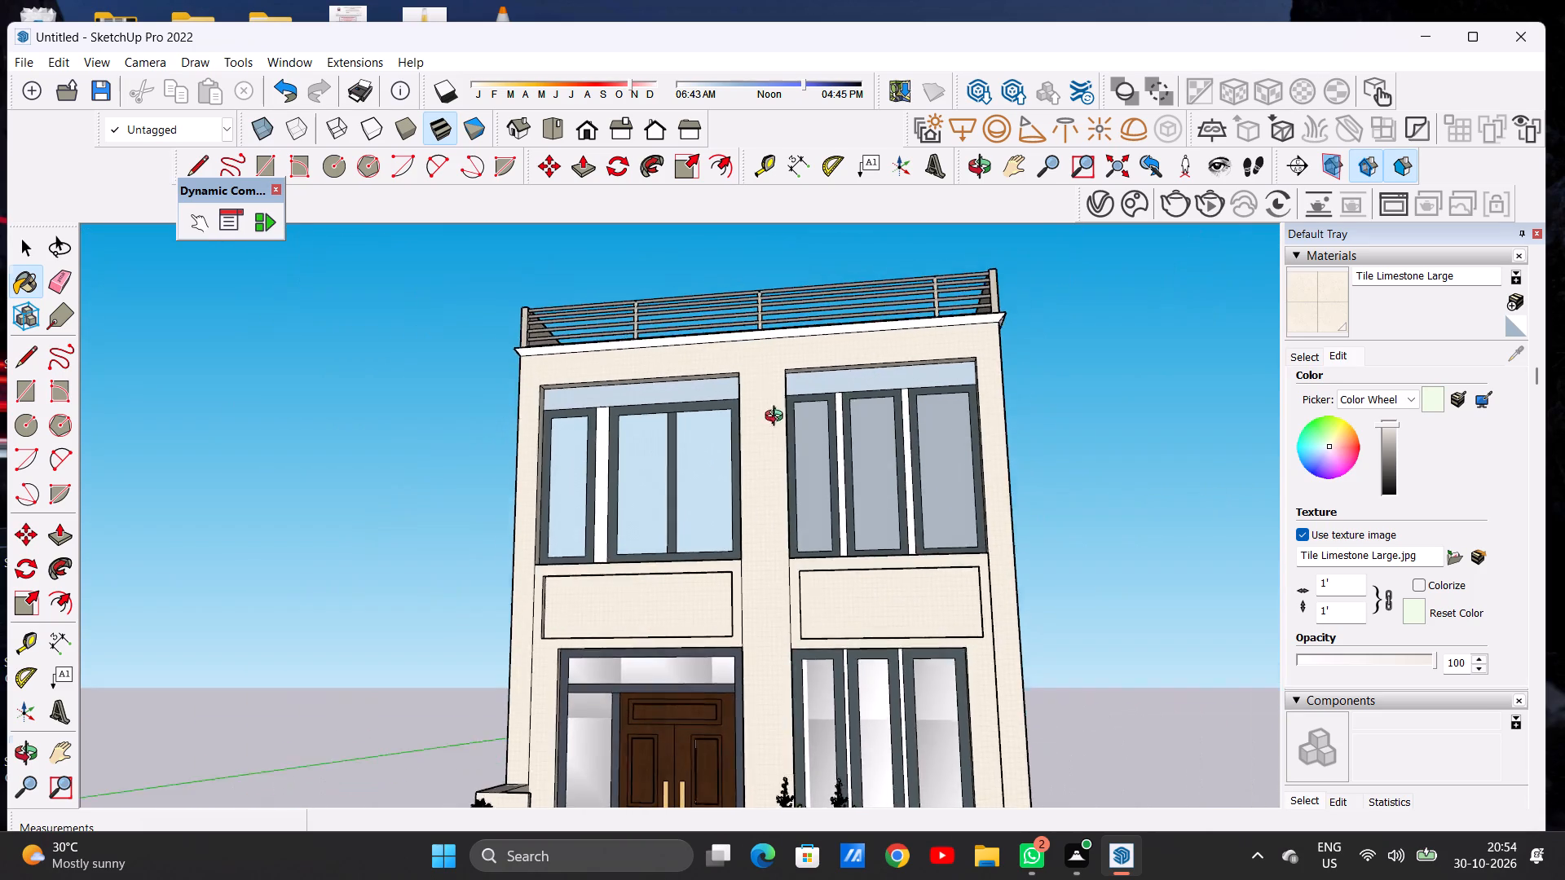
pyautogui.moveTo(778, 418); pyautogui.dragTo(331, 528, button='middle')
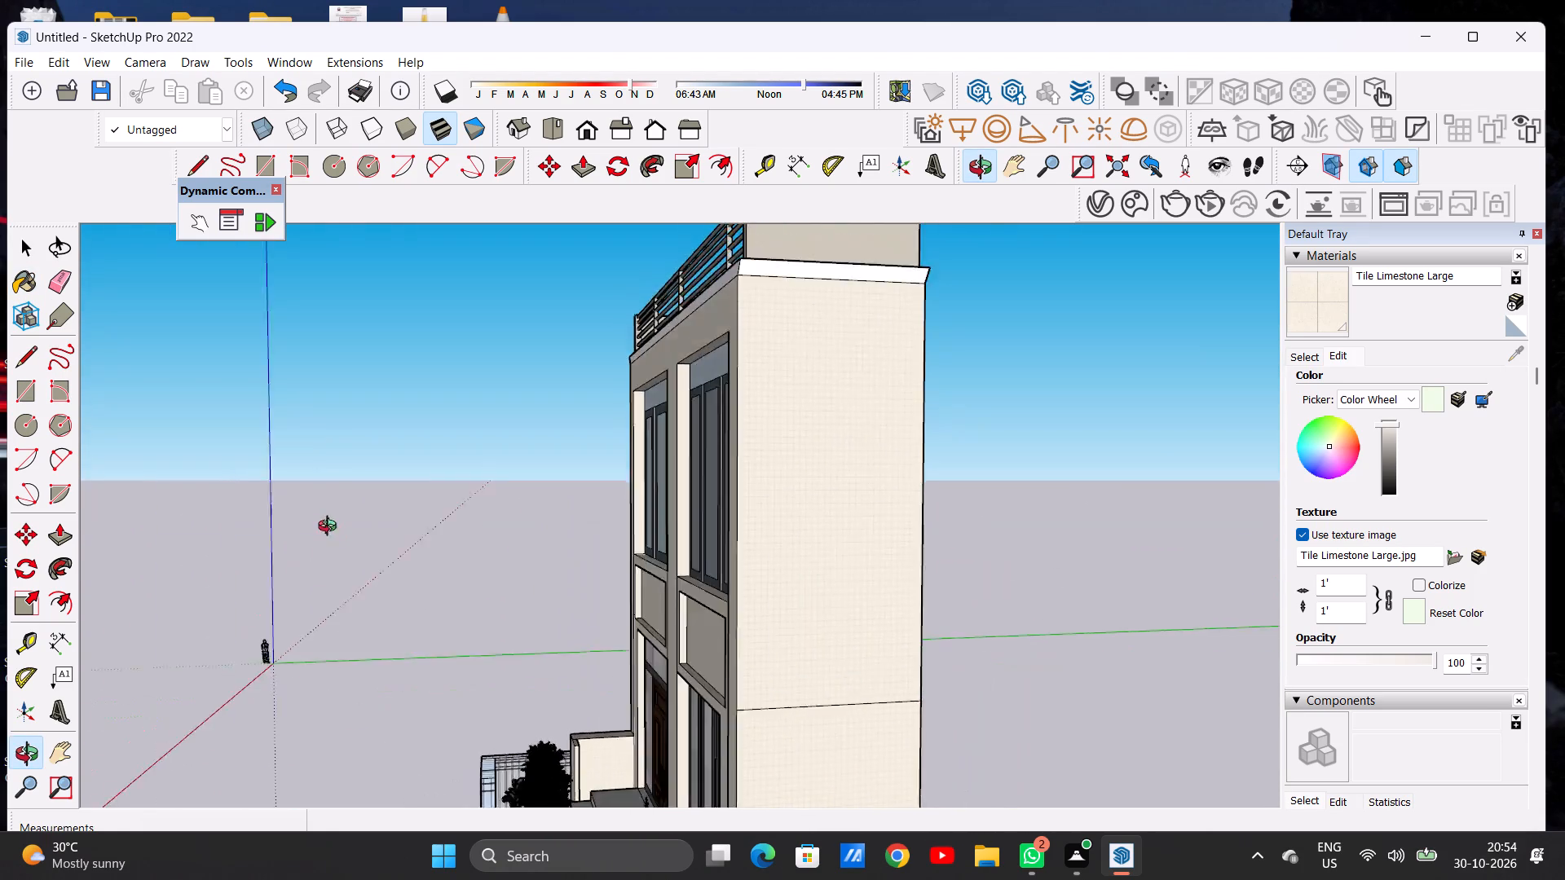
pyautogui.moveTo(331, 528); pyautogui.dragTo(732, 535, button='middle')
pyautogui.scroll(-15, 732, 535)
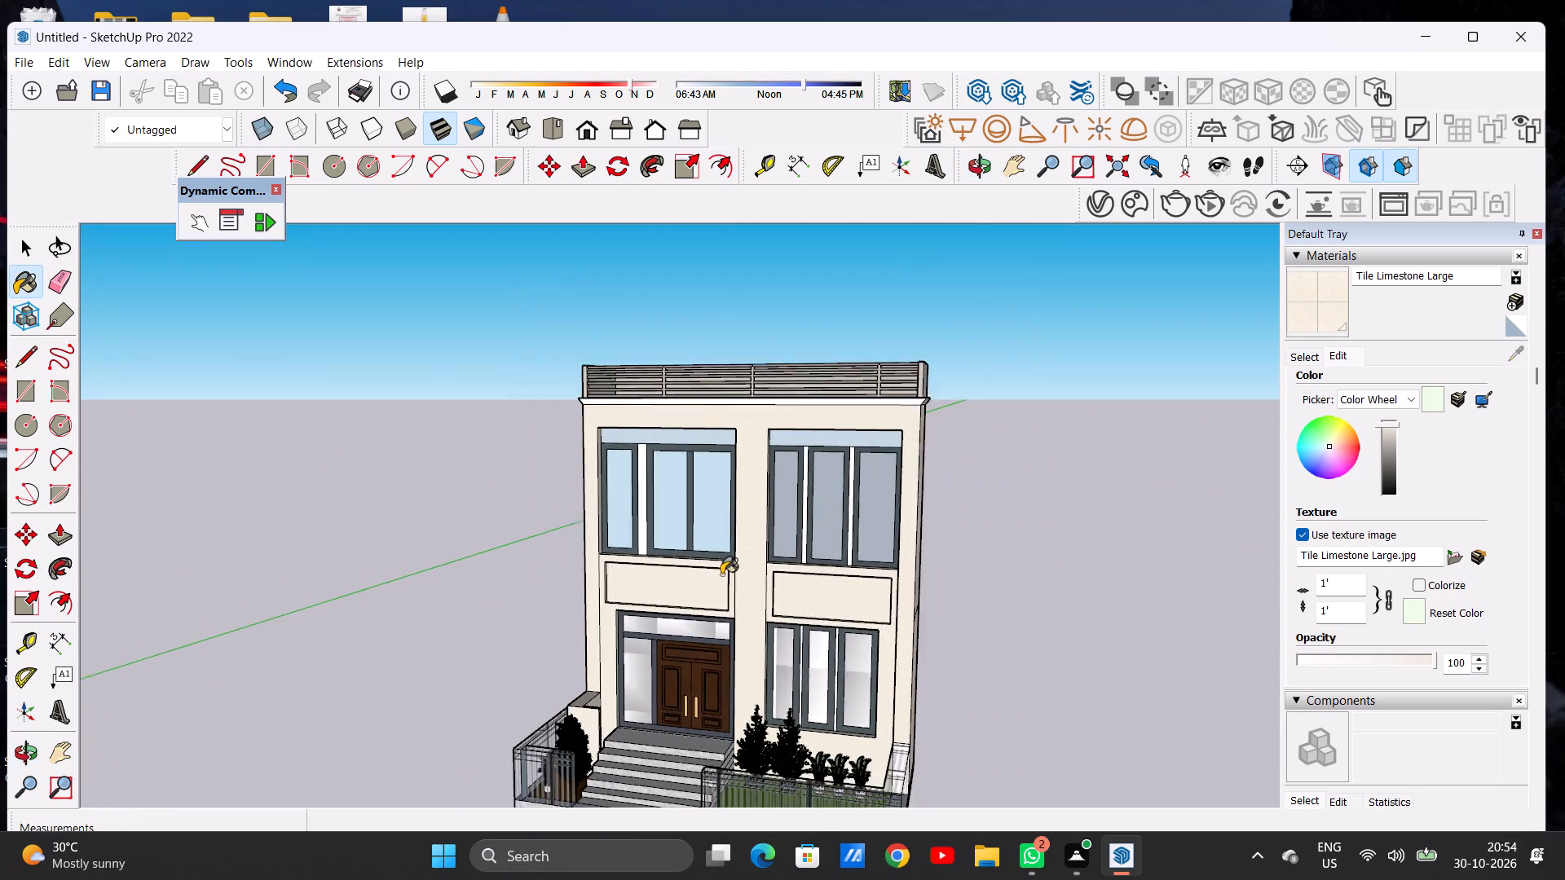
pyautogui.scroll(-6, 721, 574)
pyautogui.moveTo(693, 636); pyautogui.dragTo(768, 681, button='middle')
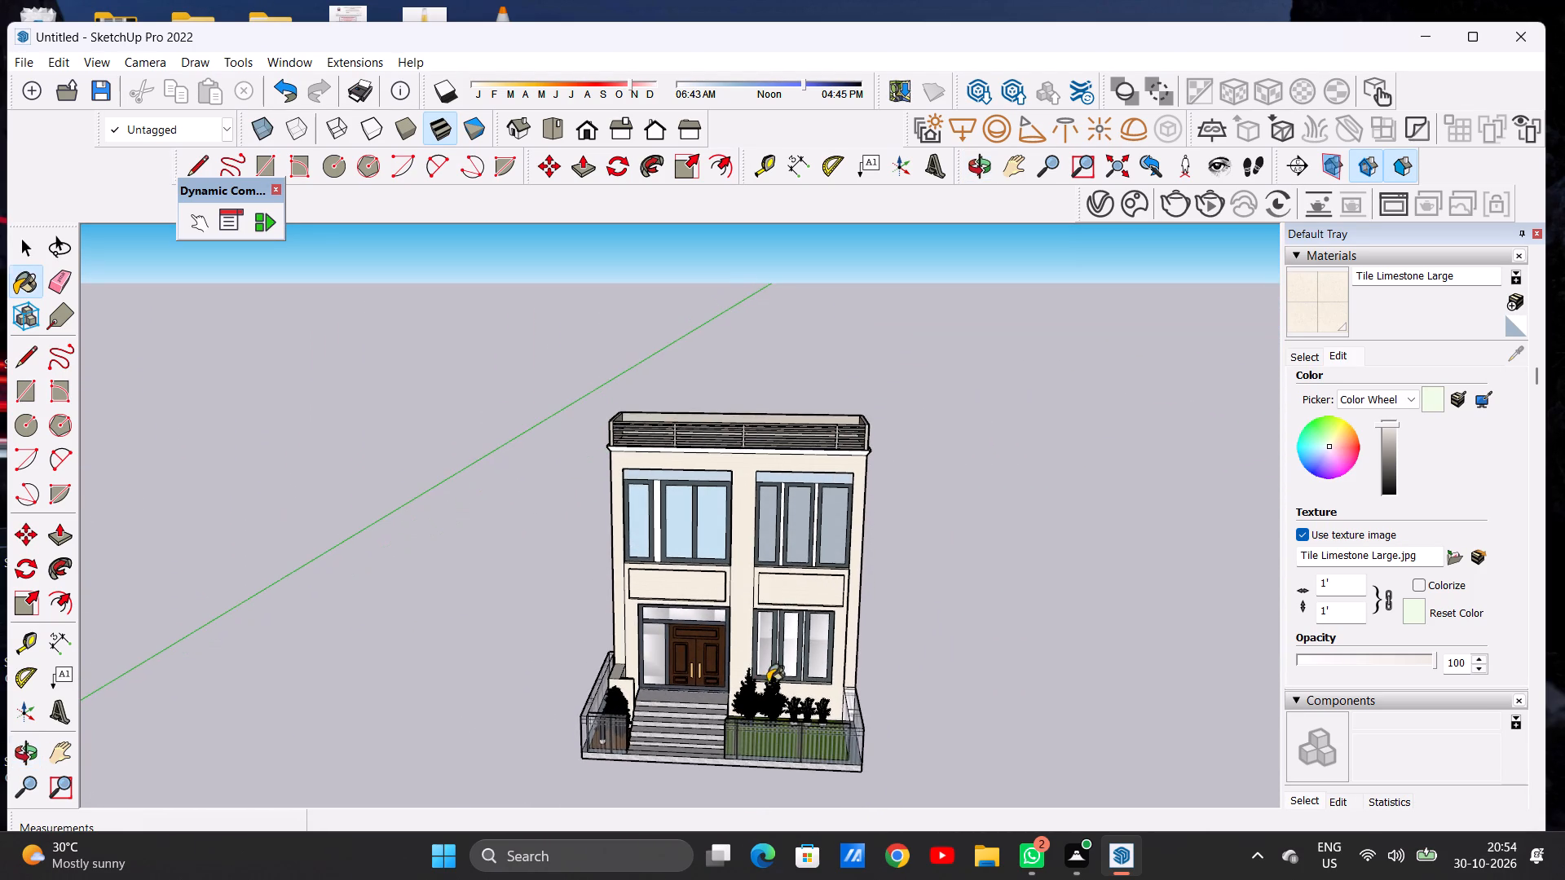
pyautogui.scroll(14, 782, 734)
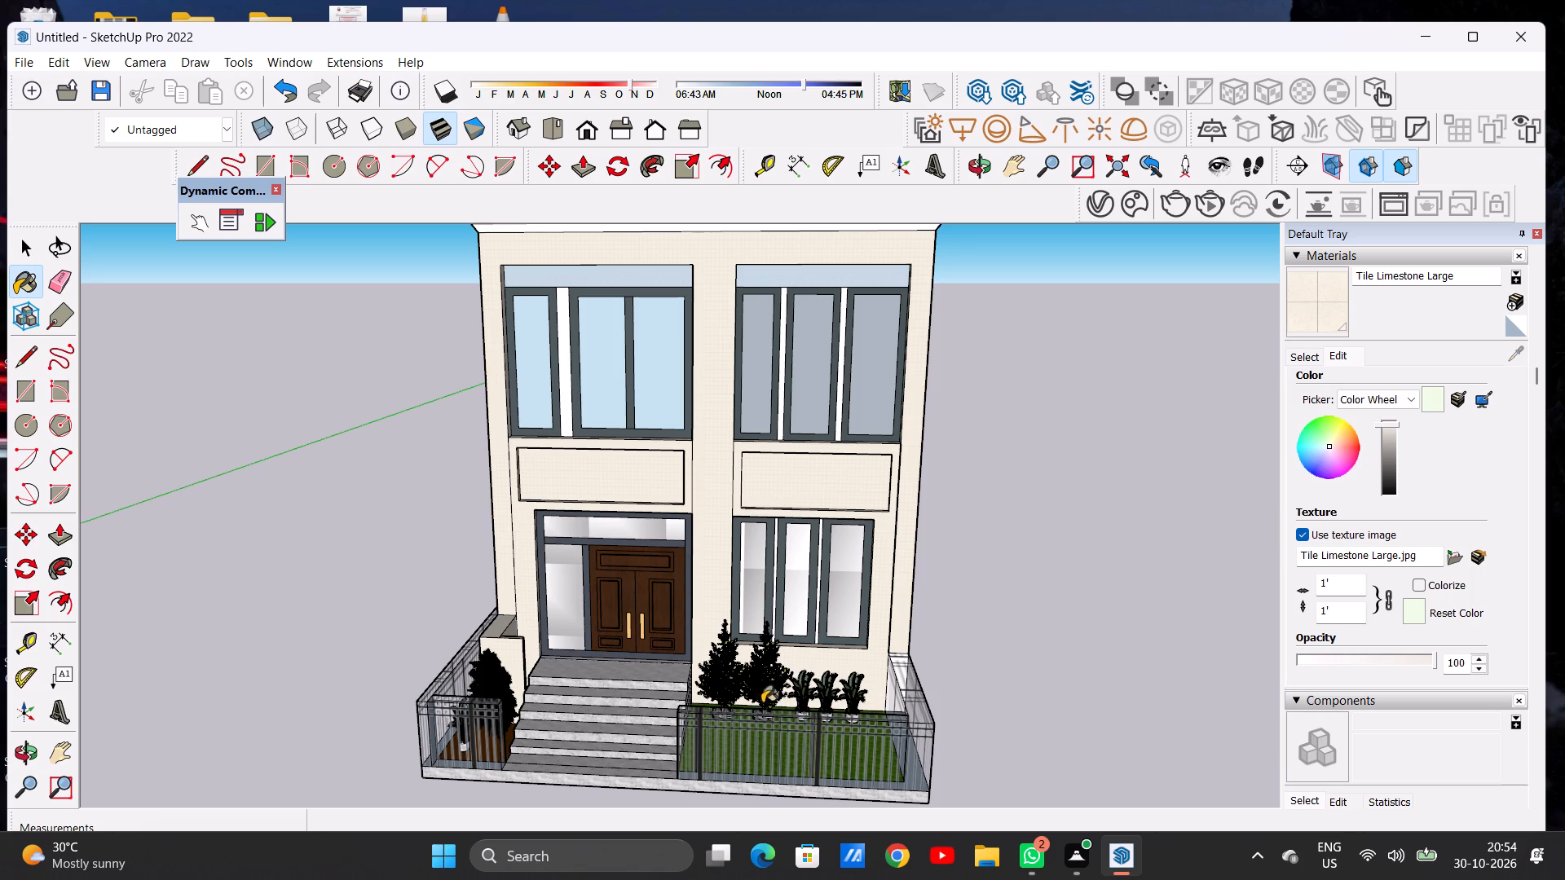
pyautogui.scroll(-11, 691, 663)
pyautogui.scroll(2, 572, 411)
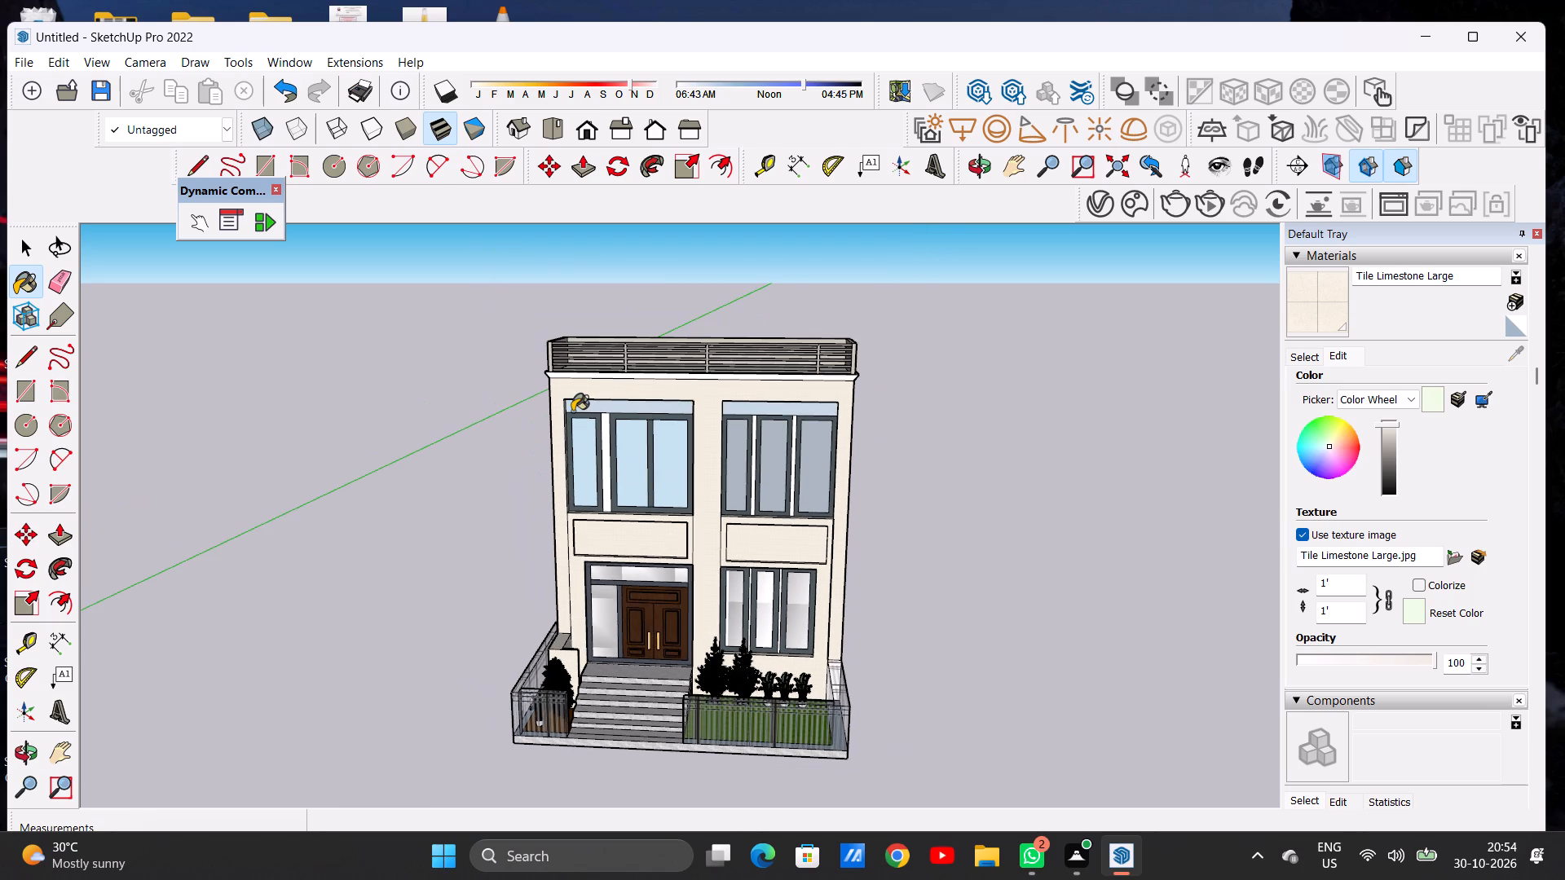
# Paint the upper-storey side wall on the entrance-door side of the house with Tile Limestone Large.
pyautogui.scroll(11, 572, 411)
pyautogui.moveTo(507, 518); pyautogui.dragTo(868, 485, button='middle')
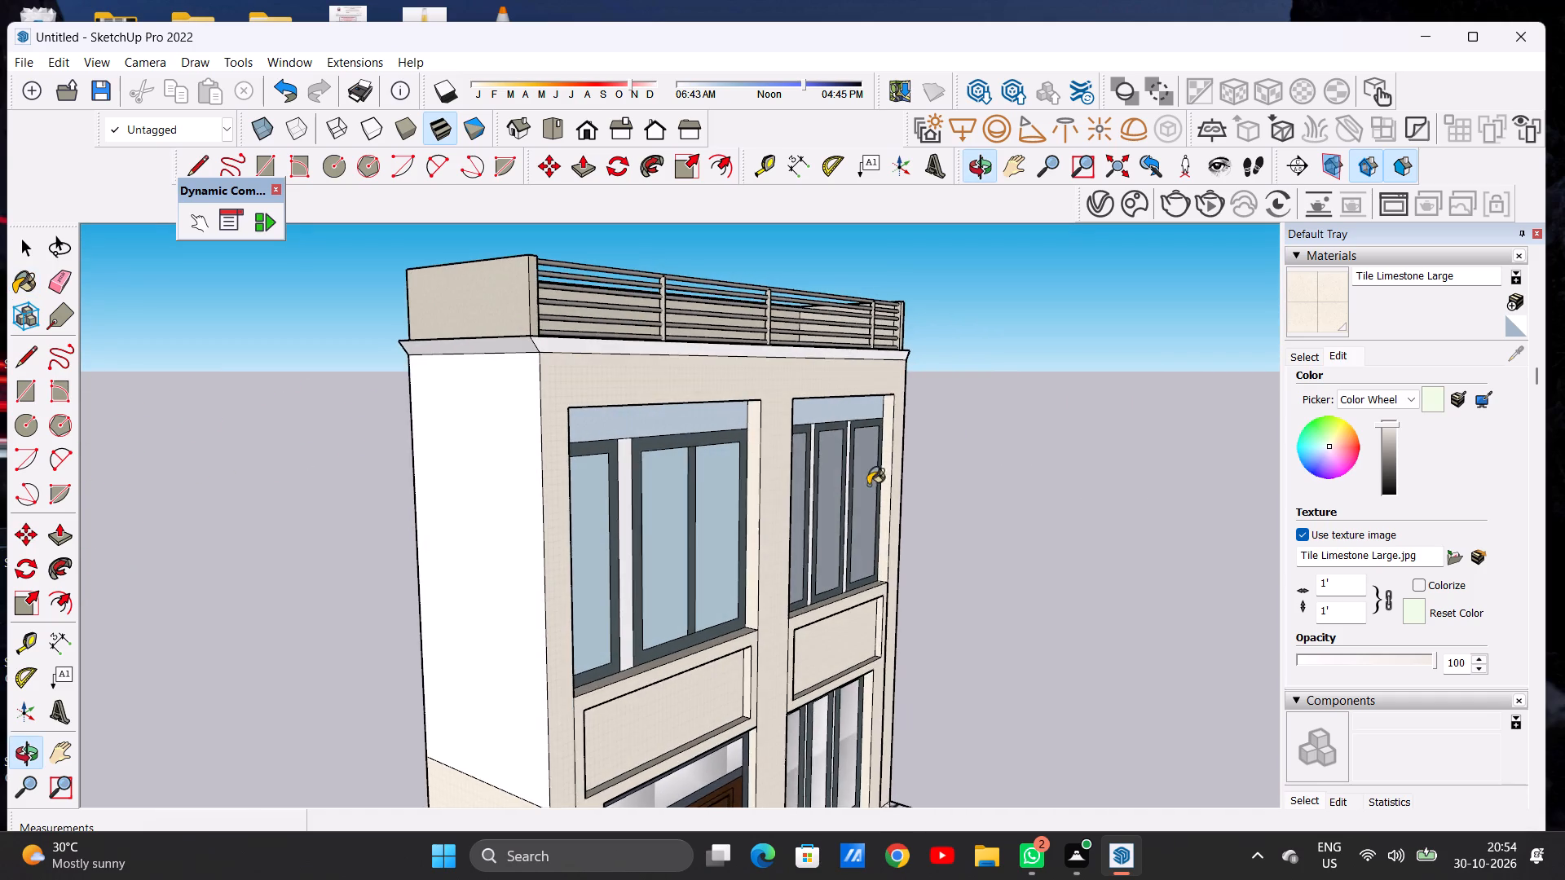
pyautogui.scroll(-6, 697, 478)
pyautogui.scroll(14, 538, 601)
pyautogui.click(625, 531)
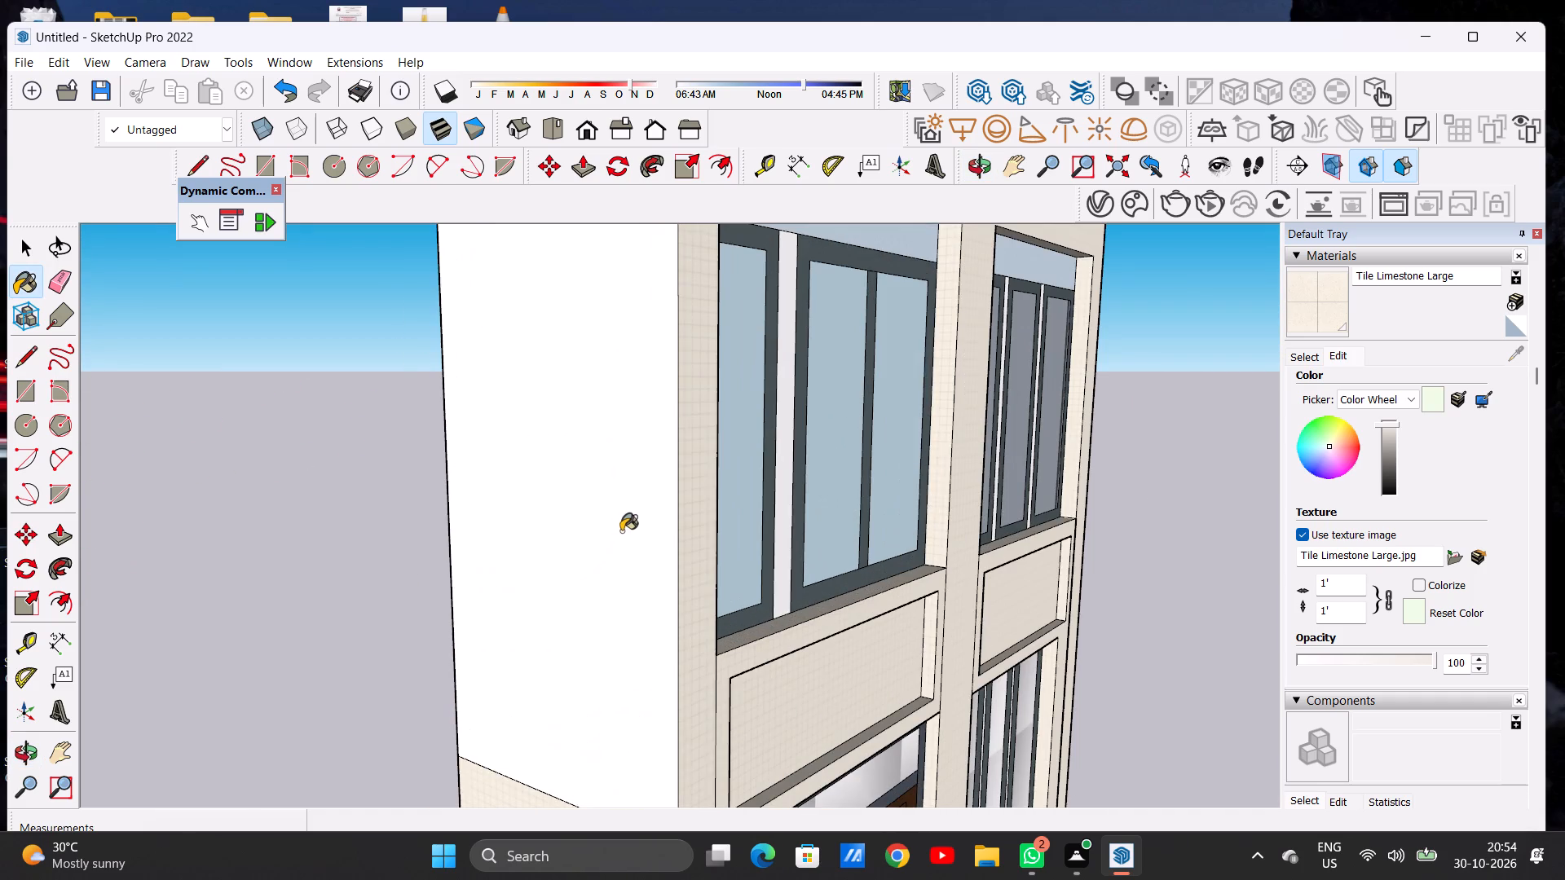
pyautogui.scroll(-16, 608, 536)
pyautogui.moveTo(833, 494); pyautogui.dragTo(695, 499, button='middle')
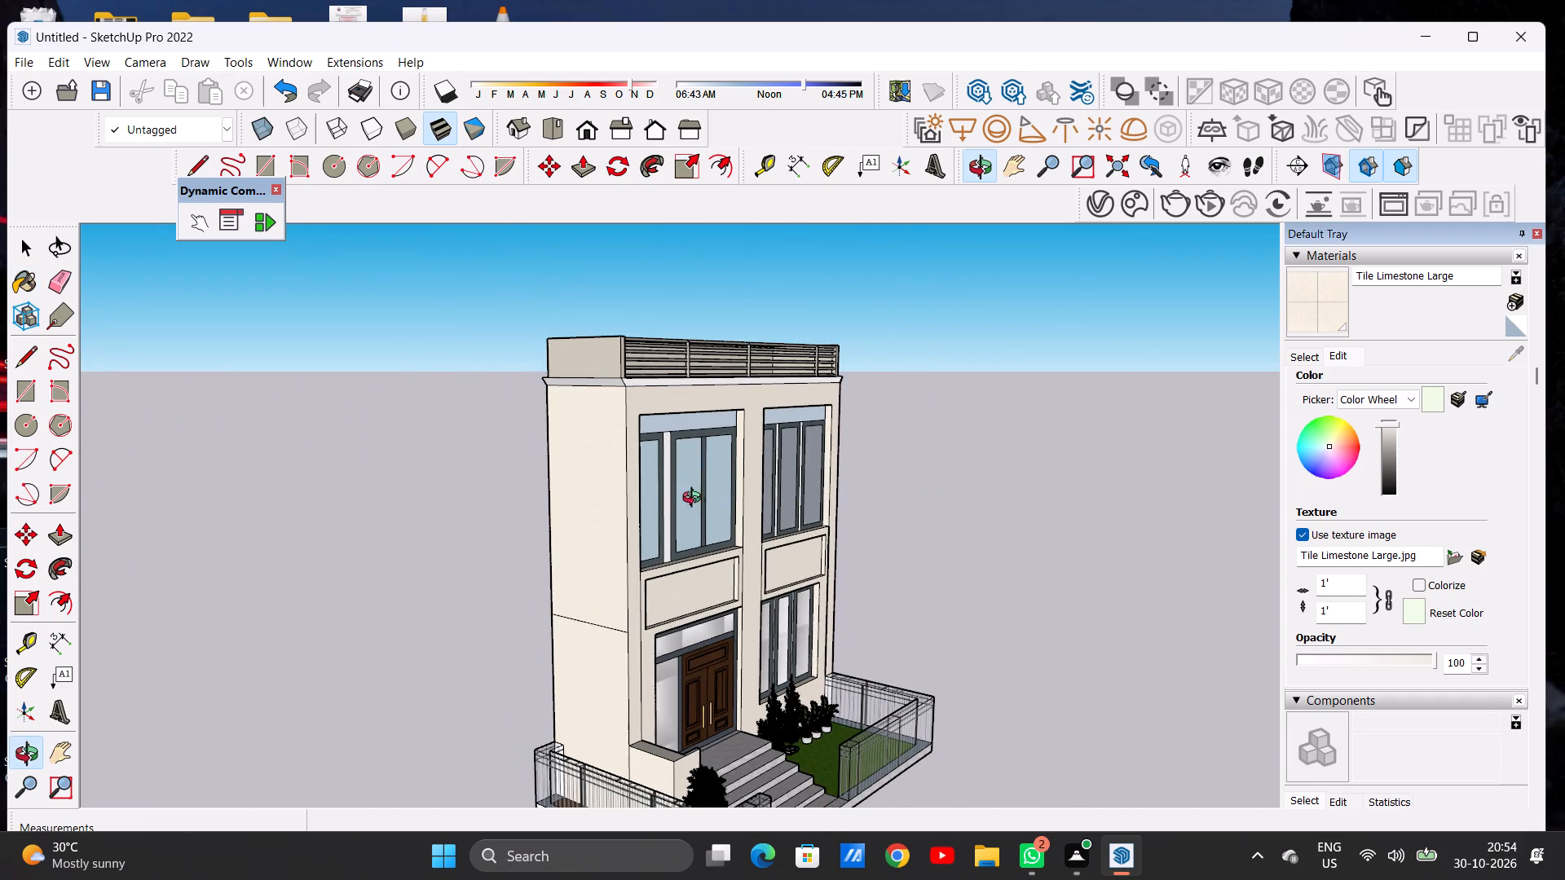
pyautogui.moveTo(695, 499); pyautogui.dragTo(324, 524, button='middle')
pyautogui.scroll(-3, 389, 512)
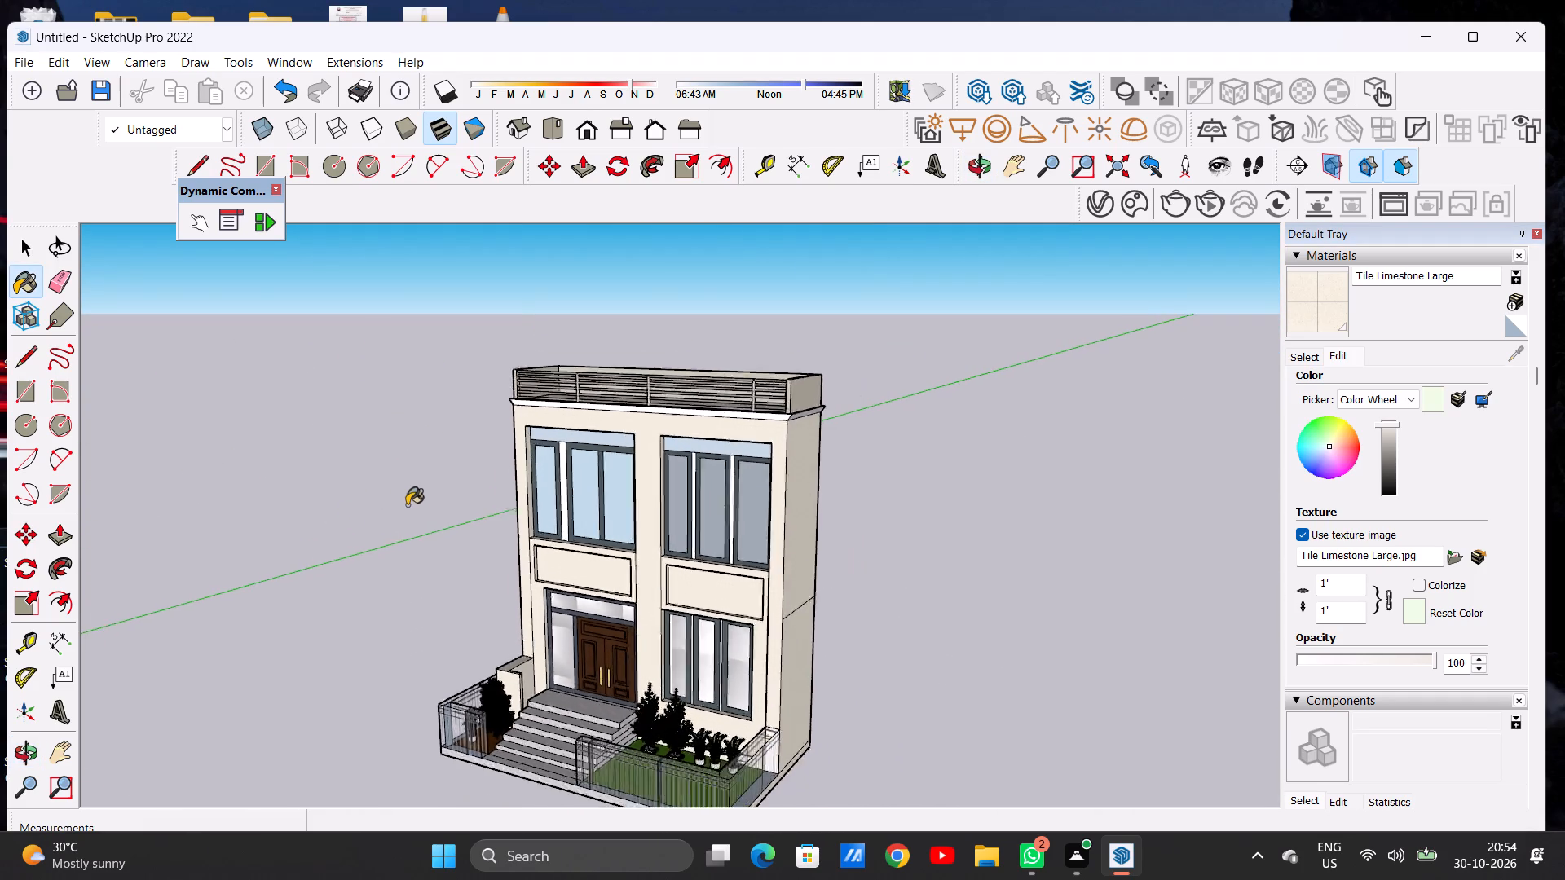
# Paint the front face of the cornice below the roof railing with Tile Limestone Large.
pyautogui.scroll(-2, 407, 505)
pyautogui.moveTo(516, 621); pyautogui.dragTo(689, 607, button='middle')
pyautogui.scroll(-6, 725, 521)
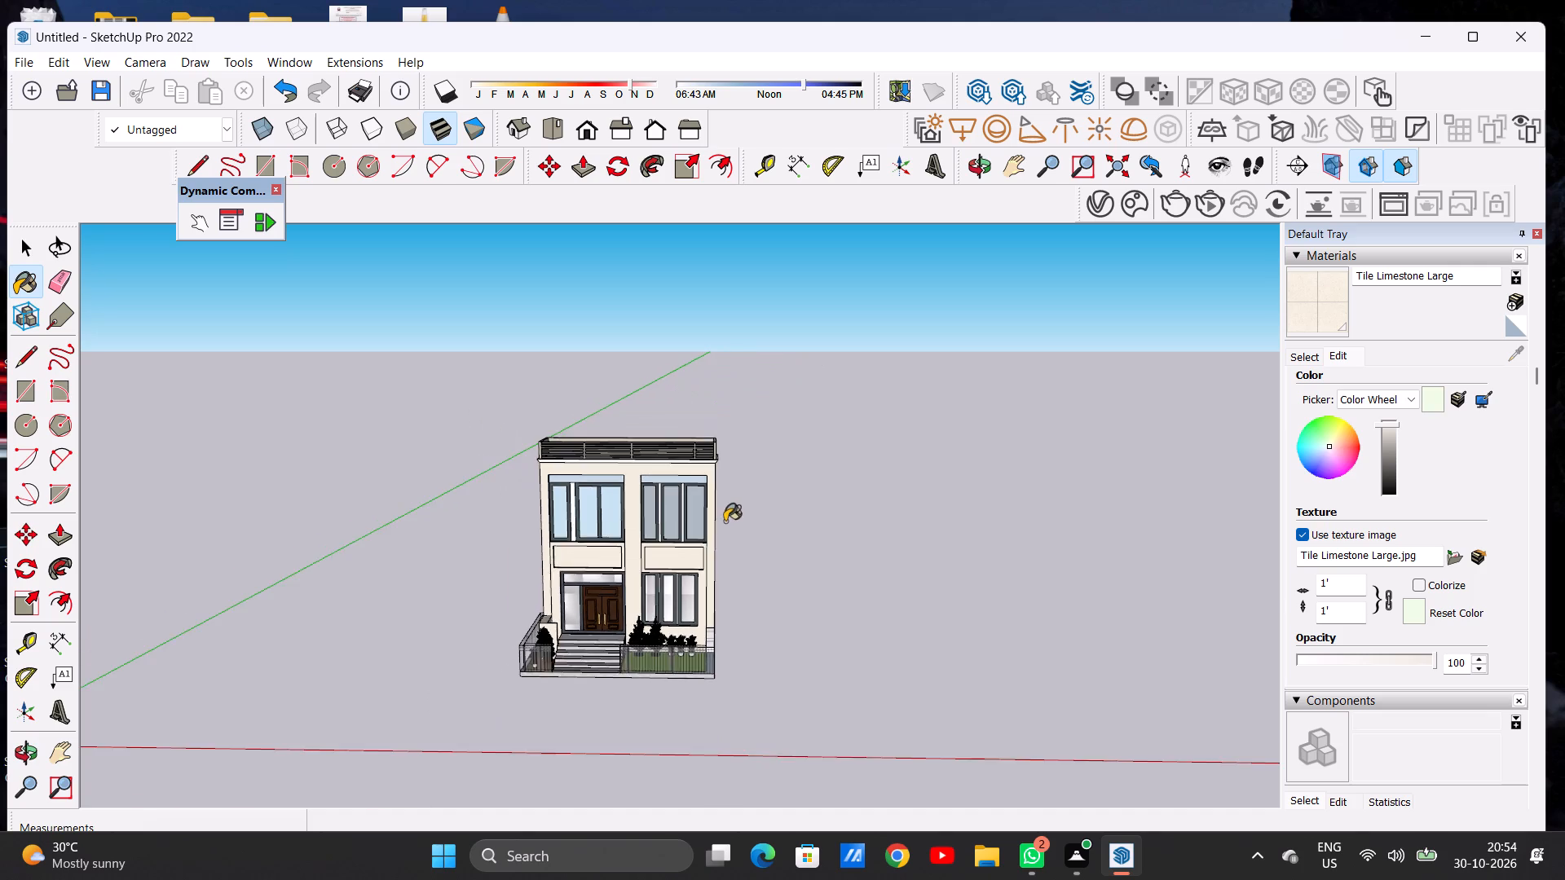
pyautogui.scroll(20, 646, 609)
pyautogui.scroll(-1, 558, 620)
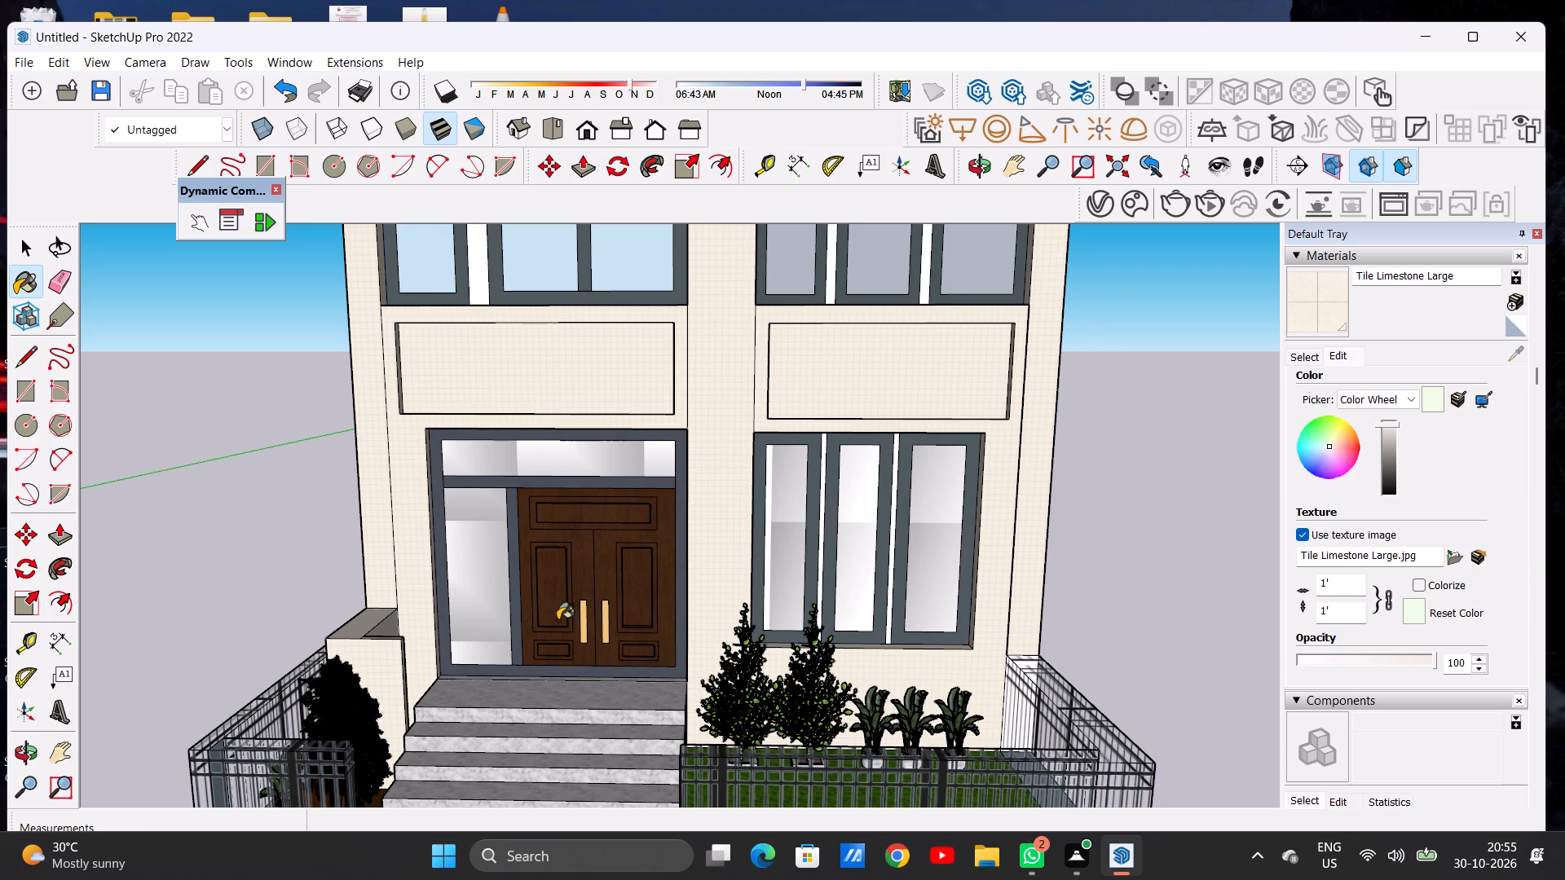
pyautogui.scroll(-12, 572, 612)
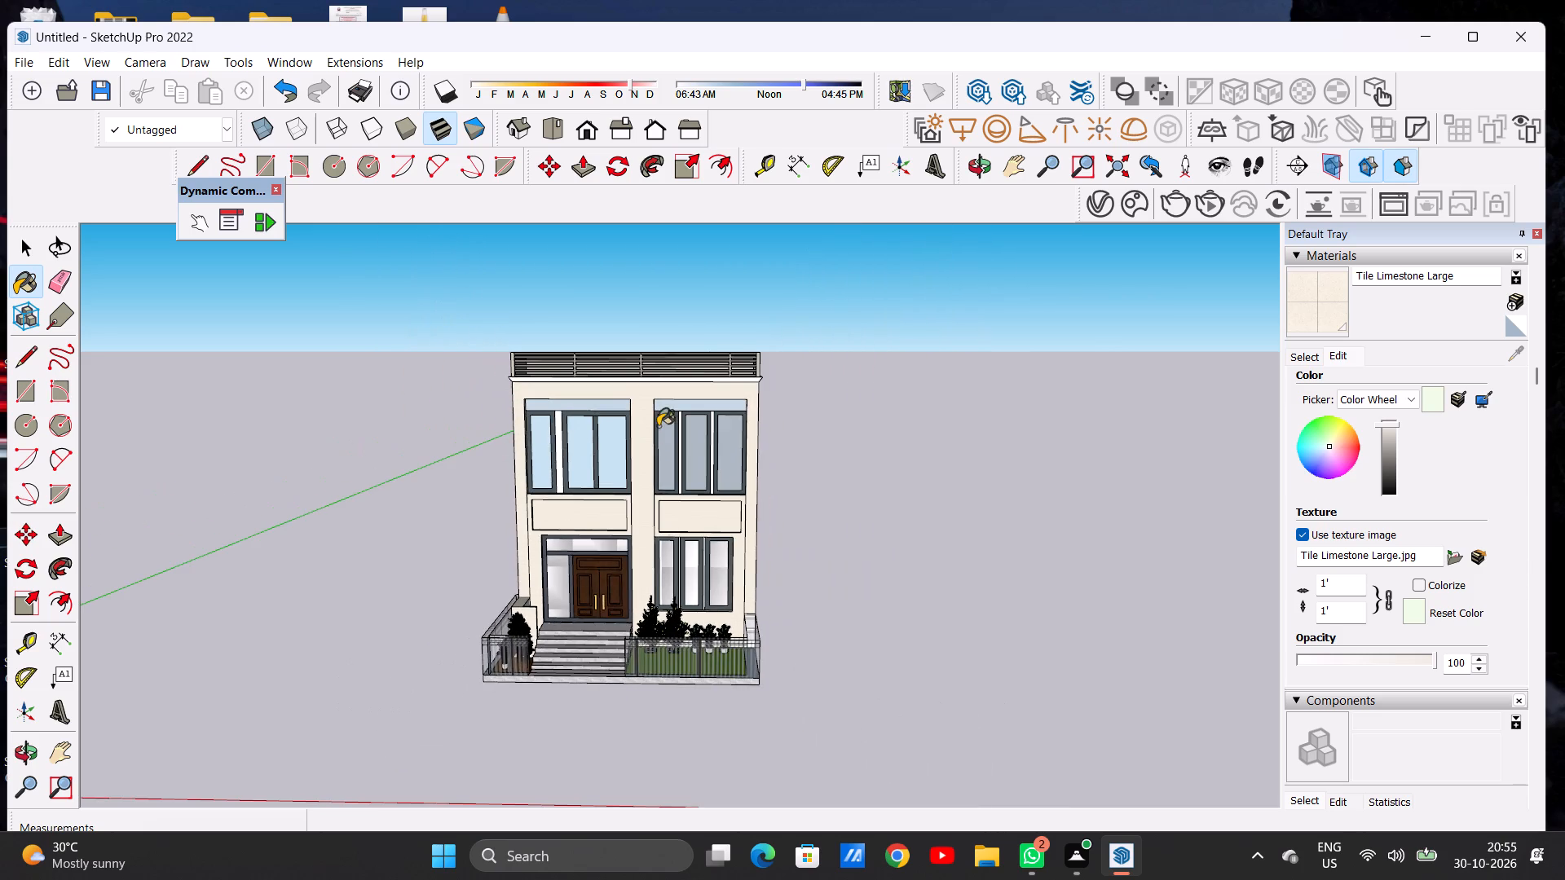
pyautogui.scroll(6, 658, 426)
pyautogui.scroll(4, 782, 323)
pyautogui.moveTo(853, 349); pyautogui.dragTo(834, 289, button='middle')
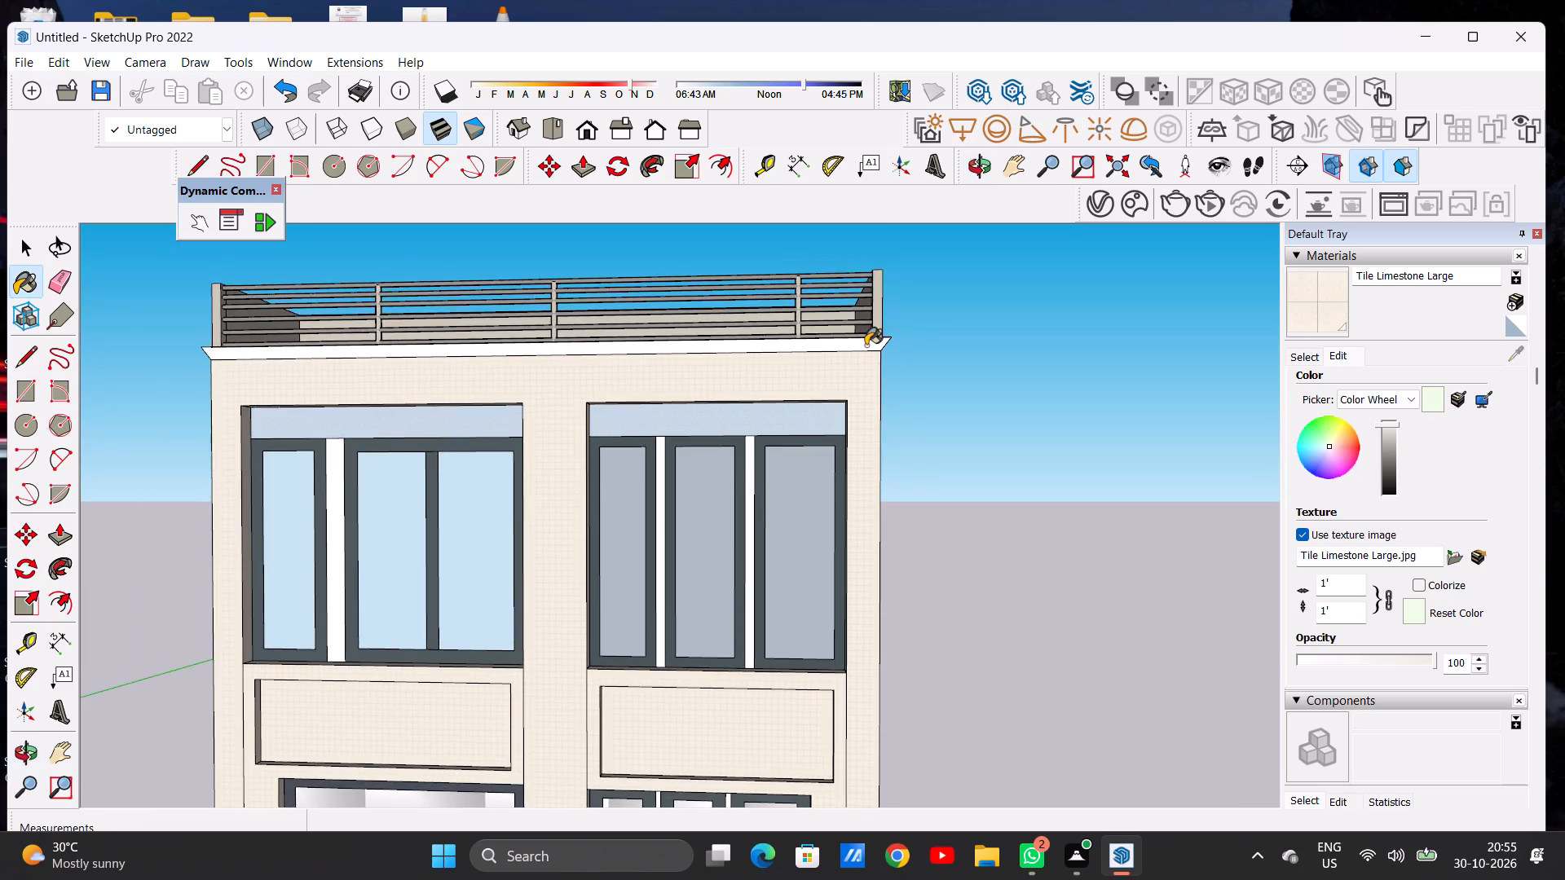
pyautogui.scroll(13, 866, 345)
pyautogui.click(864, 344)
# Paint the side face of the cornice, around the corner from the right-hand front windows, with Tile Limestone Large.
pyautogui.scroll(-9, 858, 347)
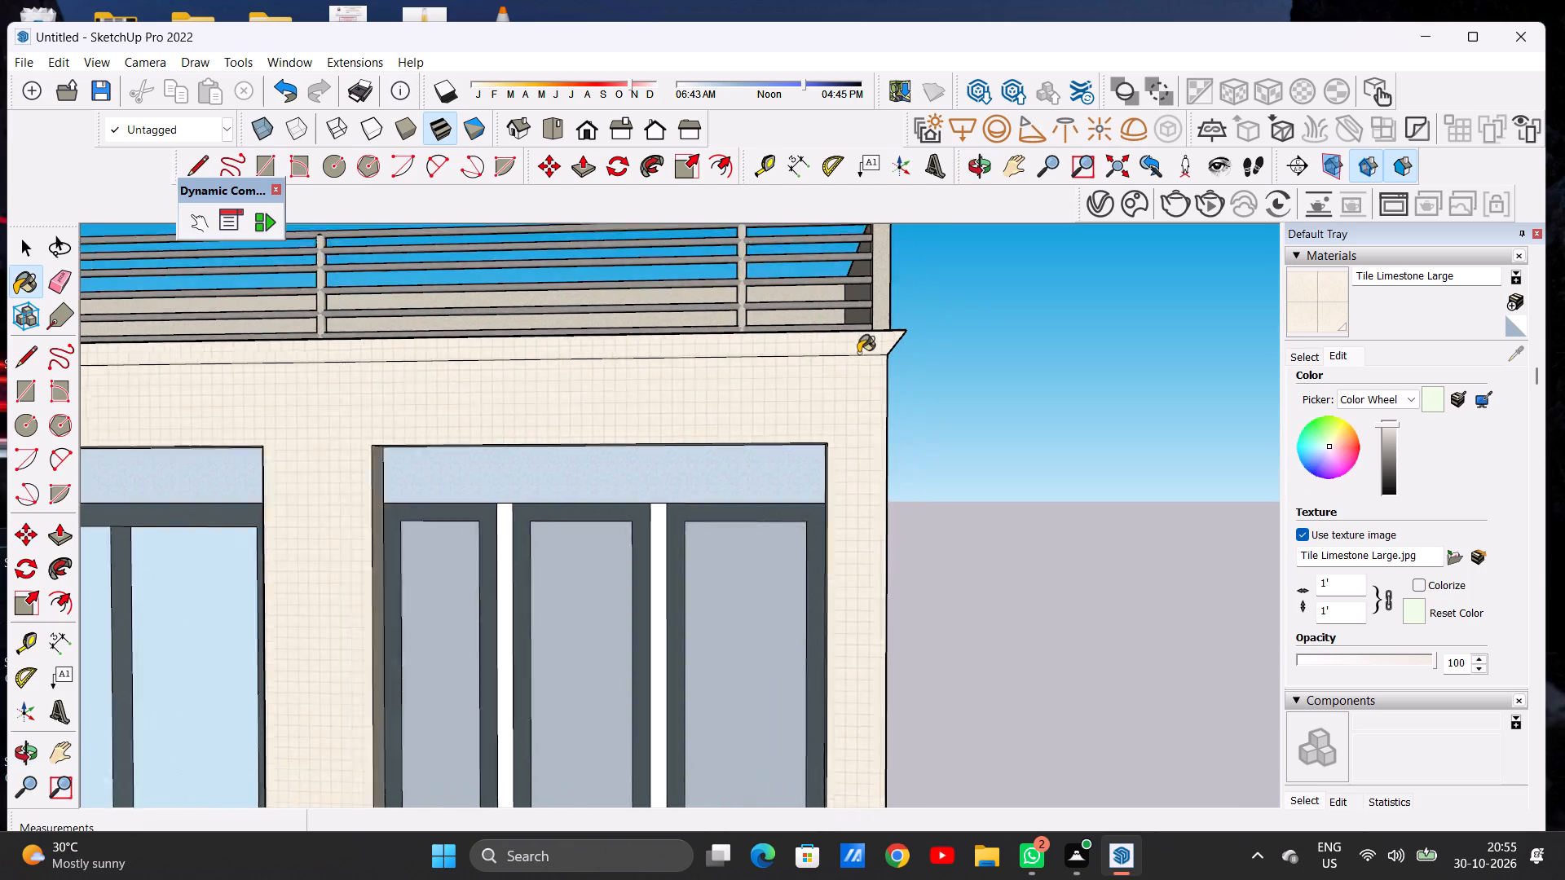
pyautogui.scroll(-5, 858, 353)
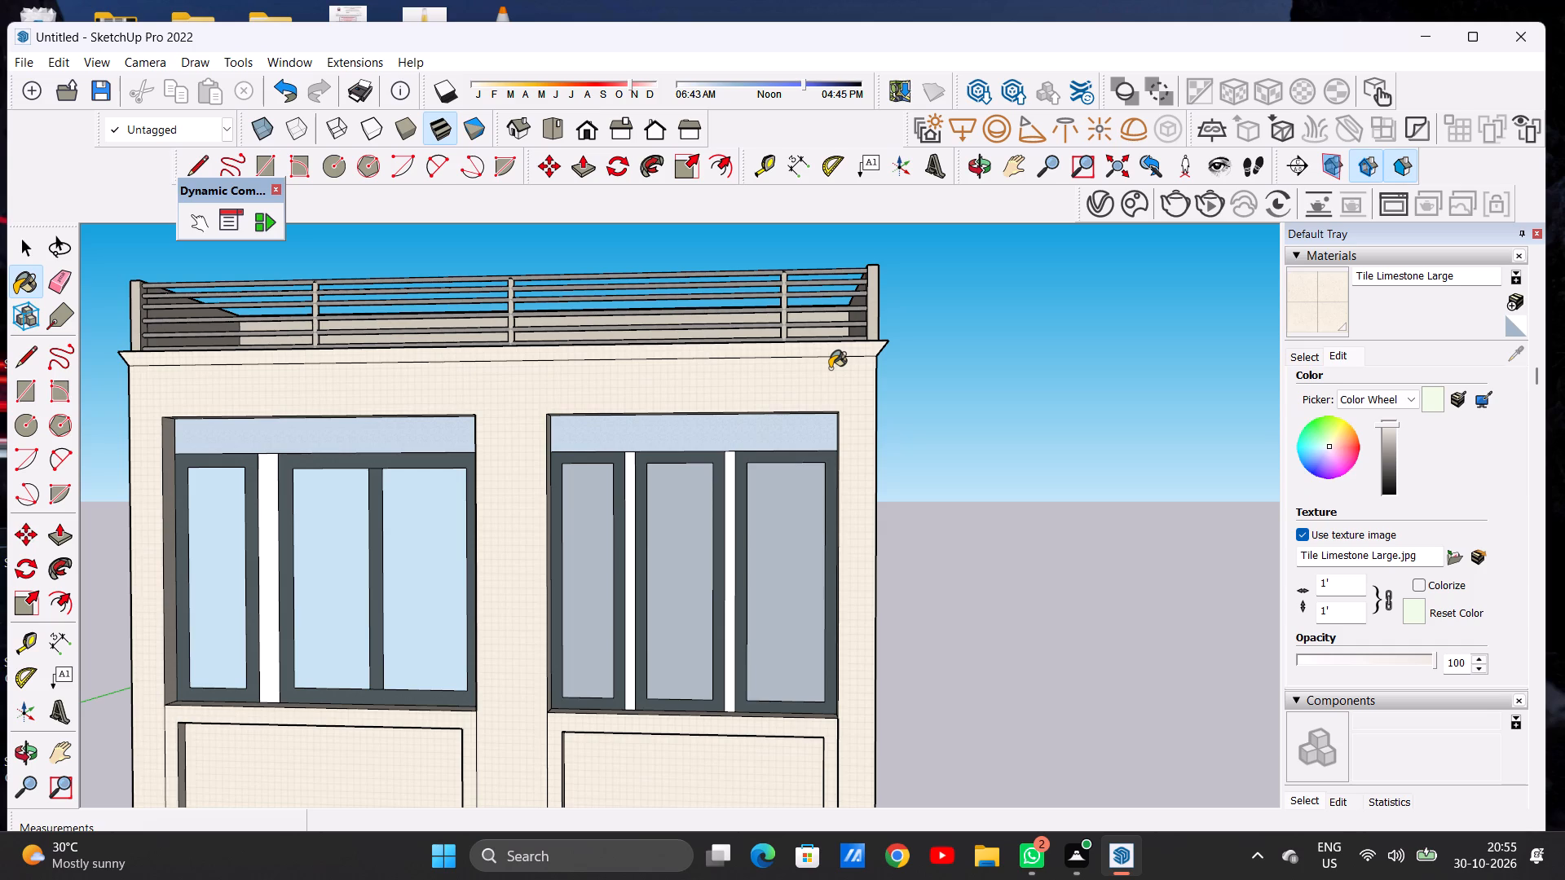
pyautogui.scroll(-7, 830, 368)
pyautogui.moveTo(868, 367); pyautogui.dragTo(835, 370, button='middle')
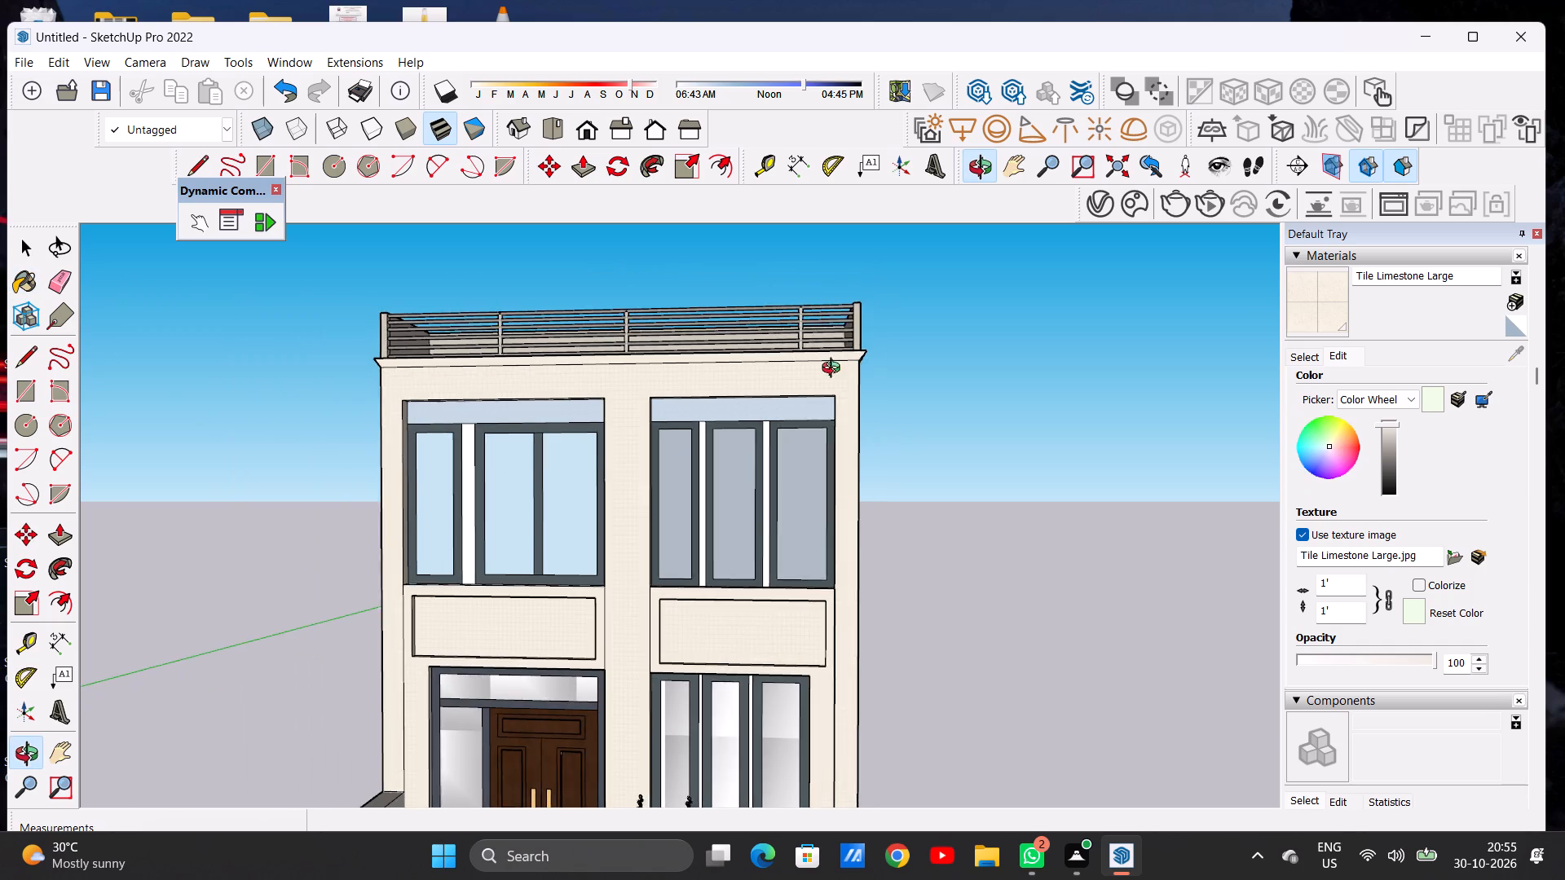
pyautogui.moveTo(835, 370); pyautogui.dragTo(514, 421, button='middle')
pyautogui.scroll(10, 754, 375)
pyautogui.scroll(-1, 840, 352)
pyautogui.scroll(6, 840, 352)
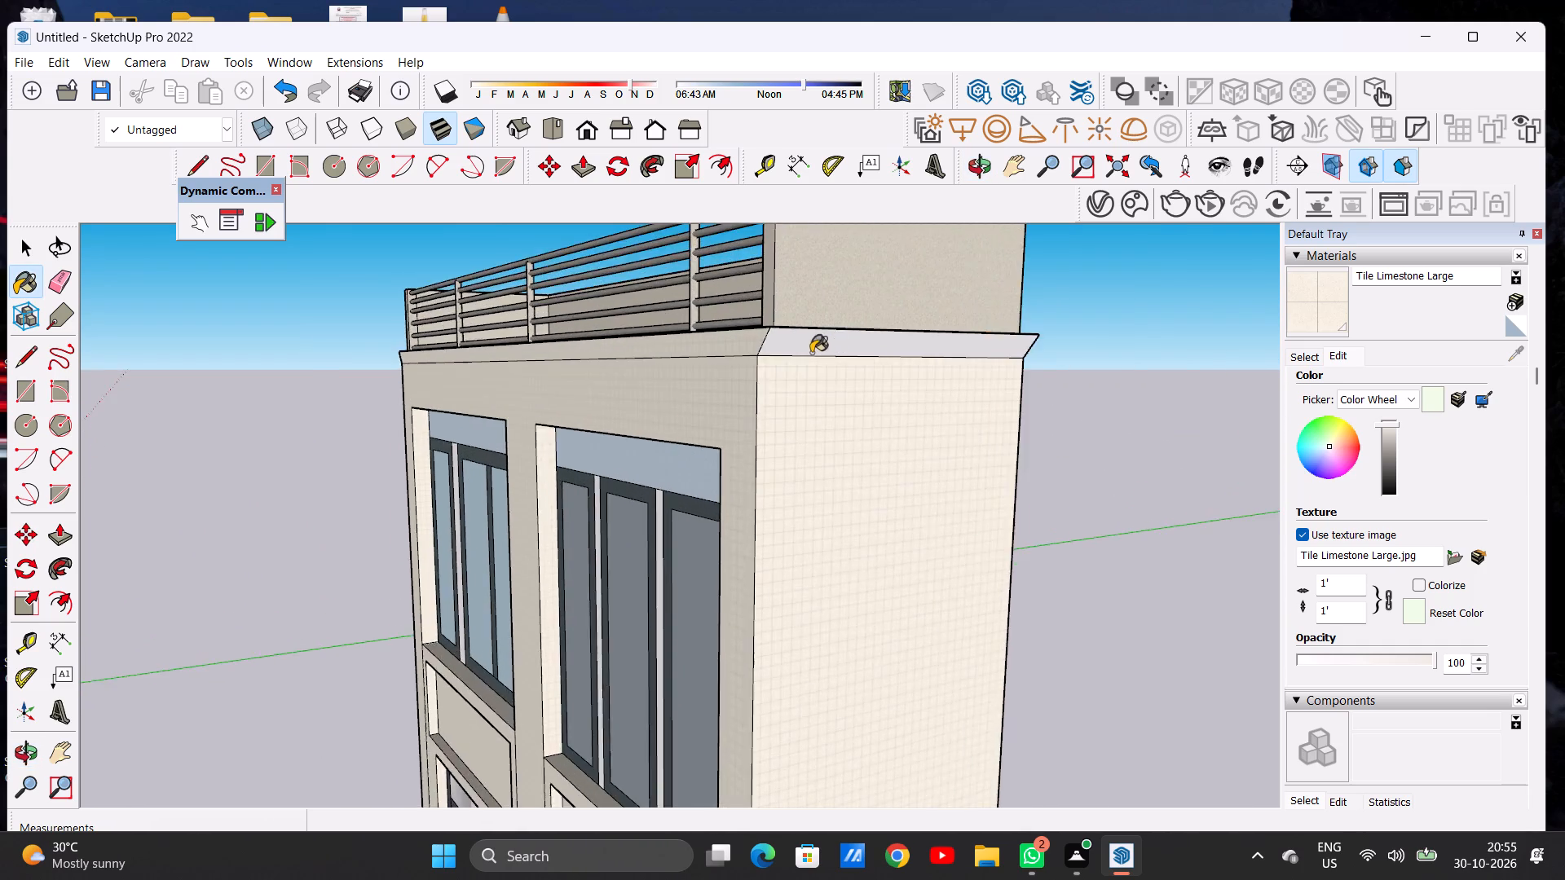
pyautogui.scroll(4, 811, 353)
pyautogui.click(765, 341)
# Paint the rear face of the cornice and the upper-storey rear wall with Tile Limestone Large.
pyautogui.scroll(-8, 765, 341)
pyautogui.scroll(-13, 771, 353)
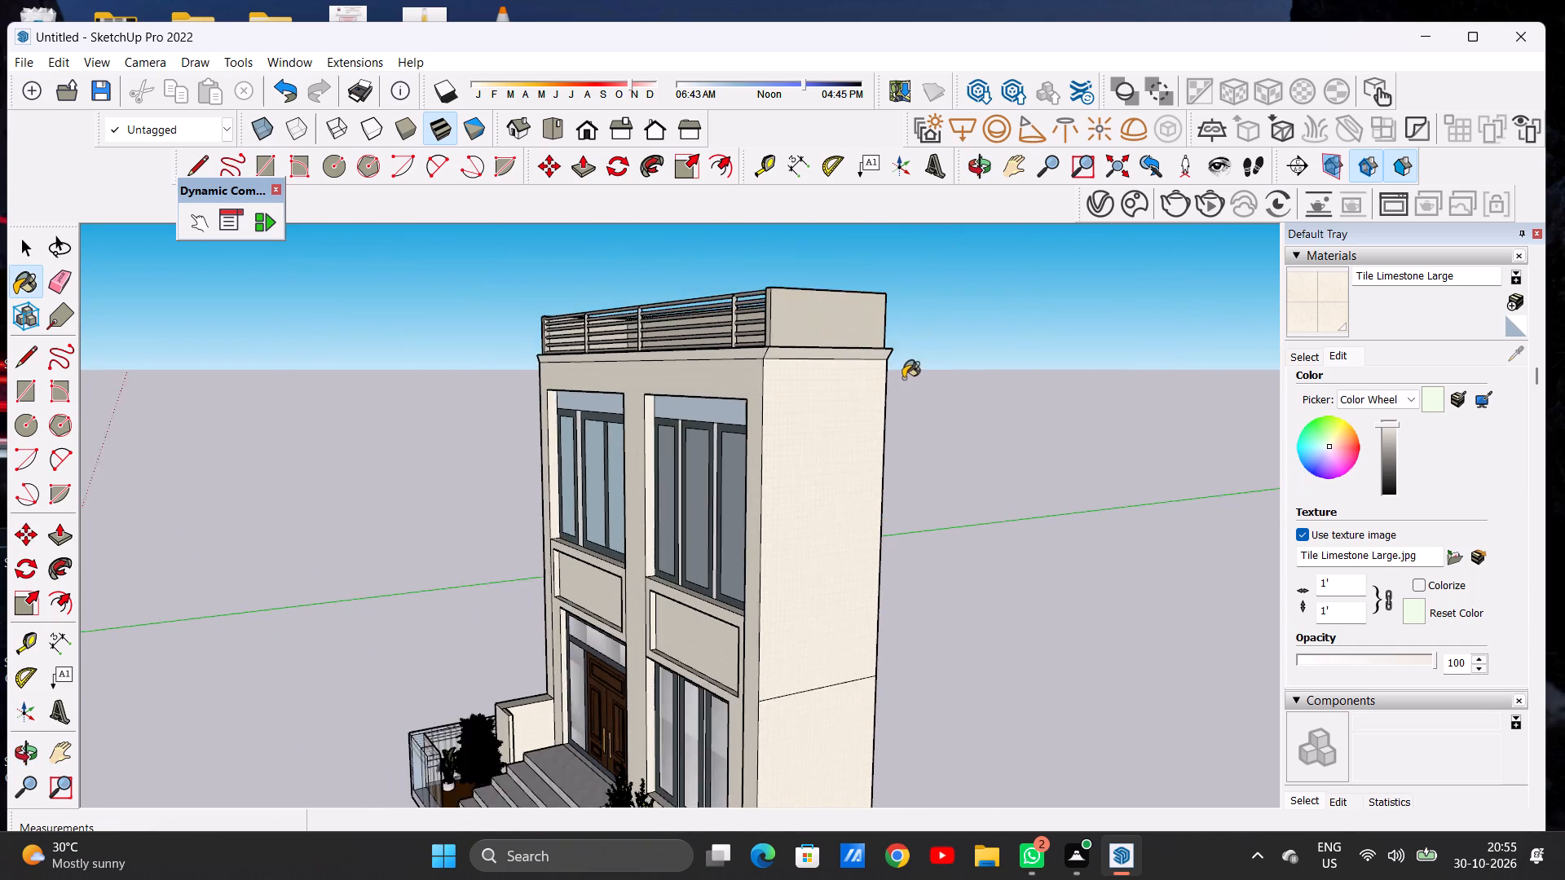
pyautogui.moveTo(918, 382); pyautogui.dragTo(427, 443, button='middle')
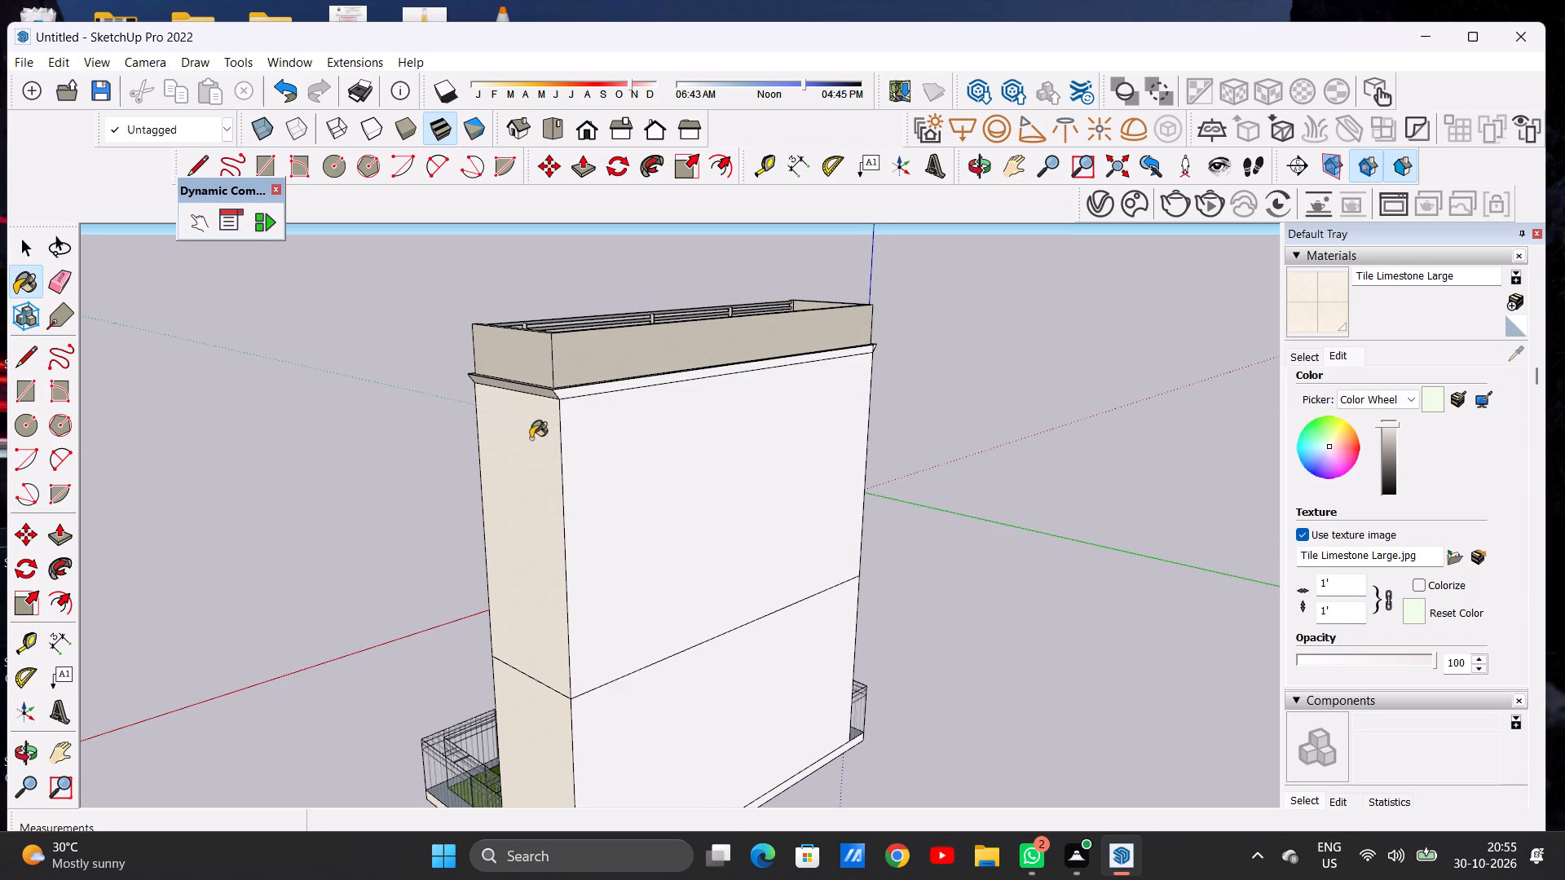
pyautogui.scroll(9, 547, 423)
pyautogui.scroll(-1, 568, 387)
pyautogui.scroll(11, 568, 387)
pyautogui.click(589, 346)
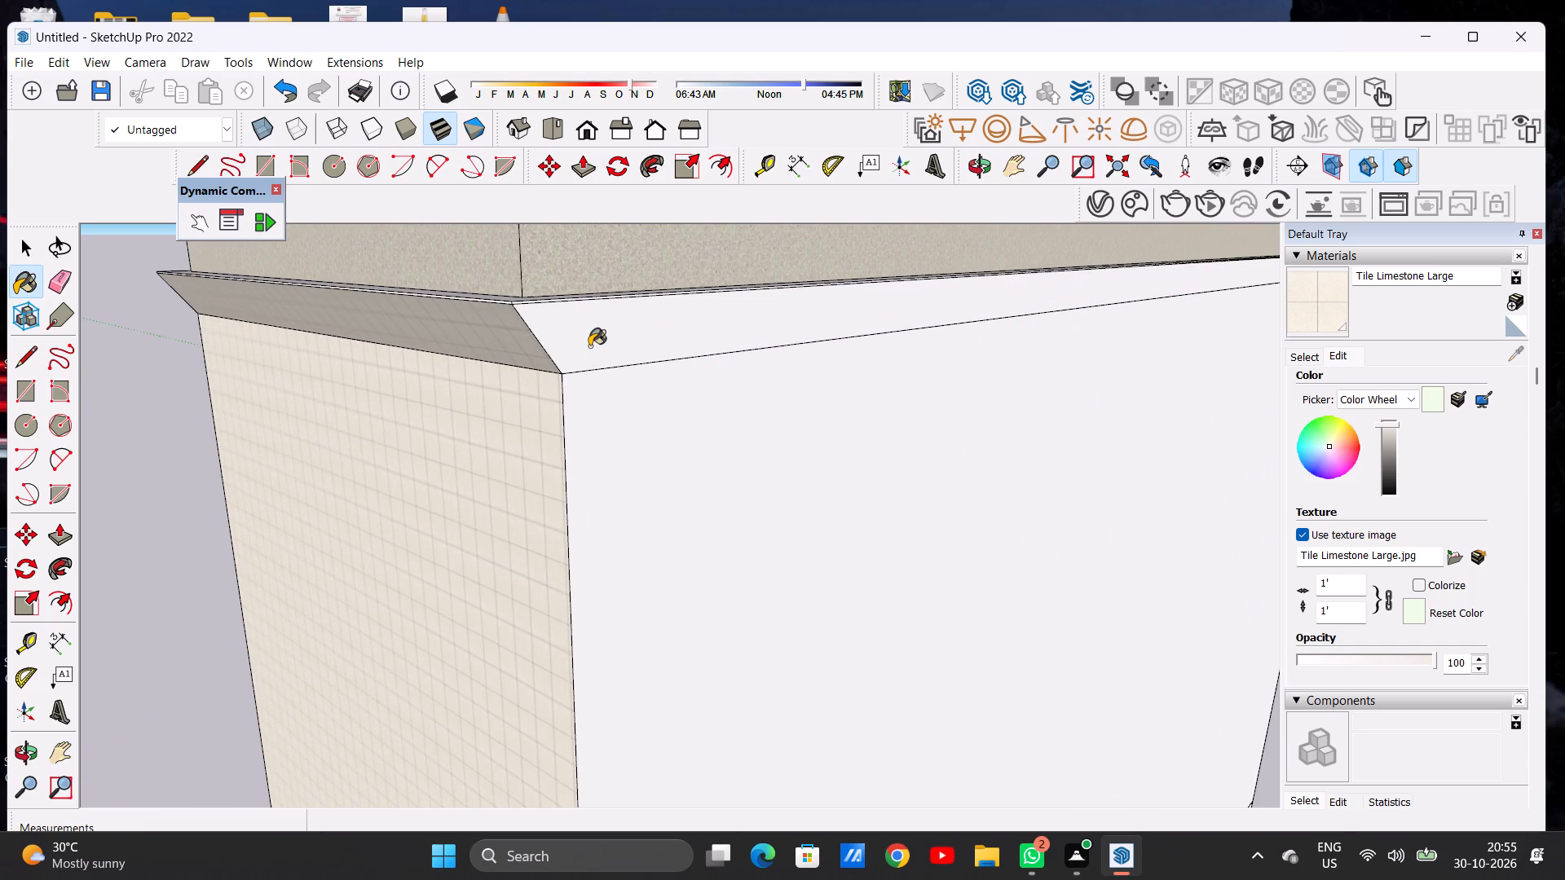
pyautogui.click(633, 423)
# Paint the ground-floor rear wall with Tile Limestone Large.
pyautogui.scroll(-17, 628, 403)
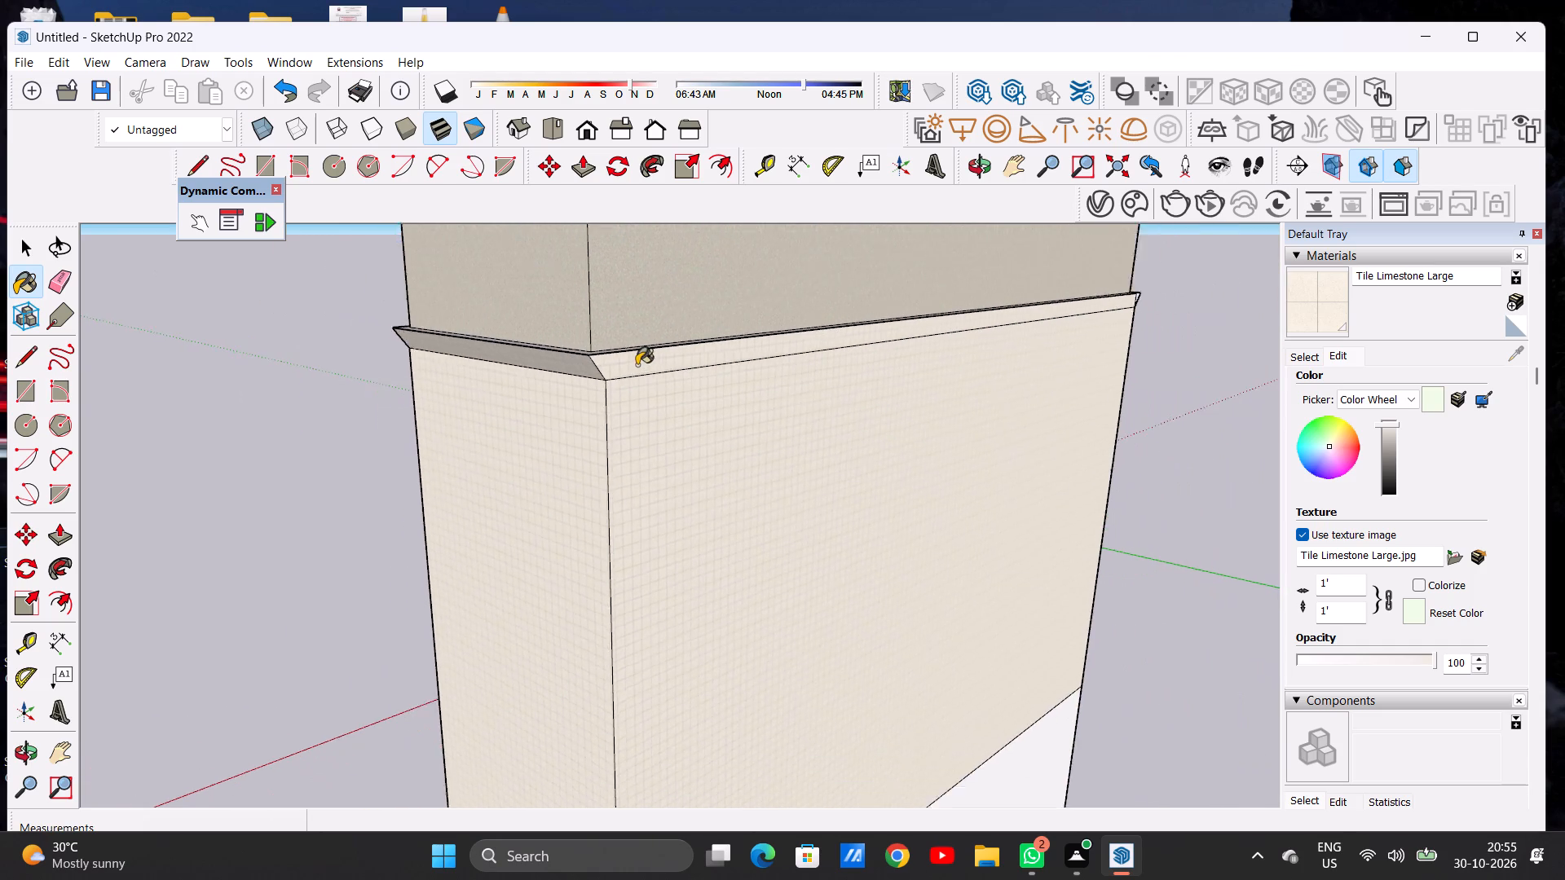
pyautogui.scroll(-20, 637, 365)
pyautogui.scroll(-5, 662, 353)
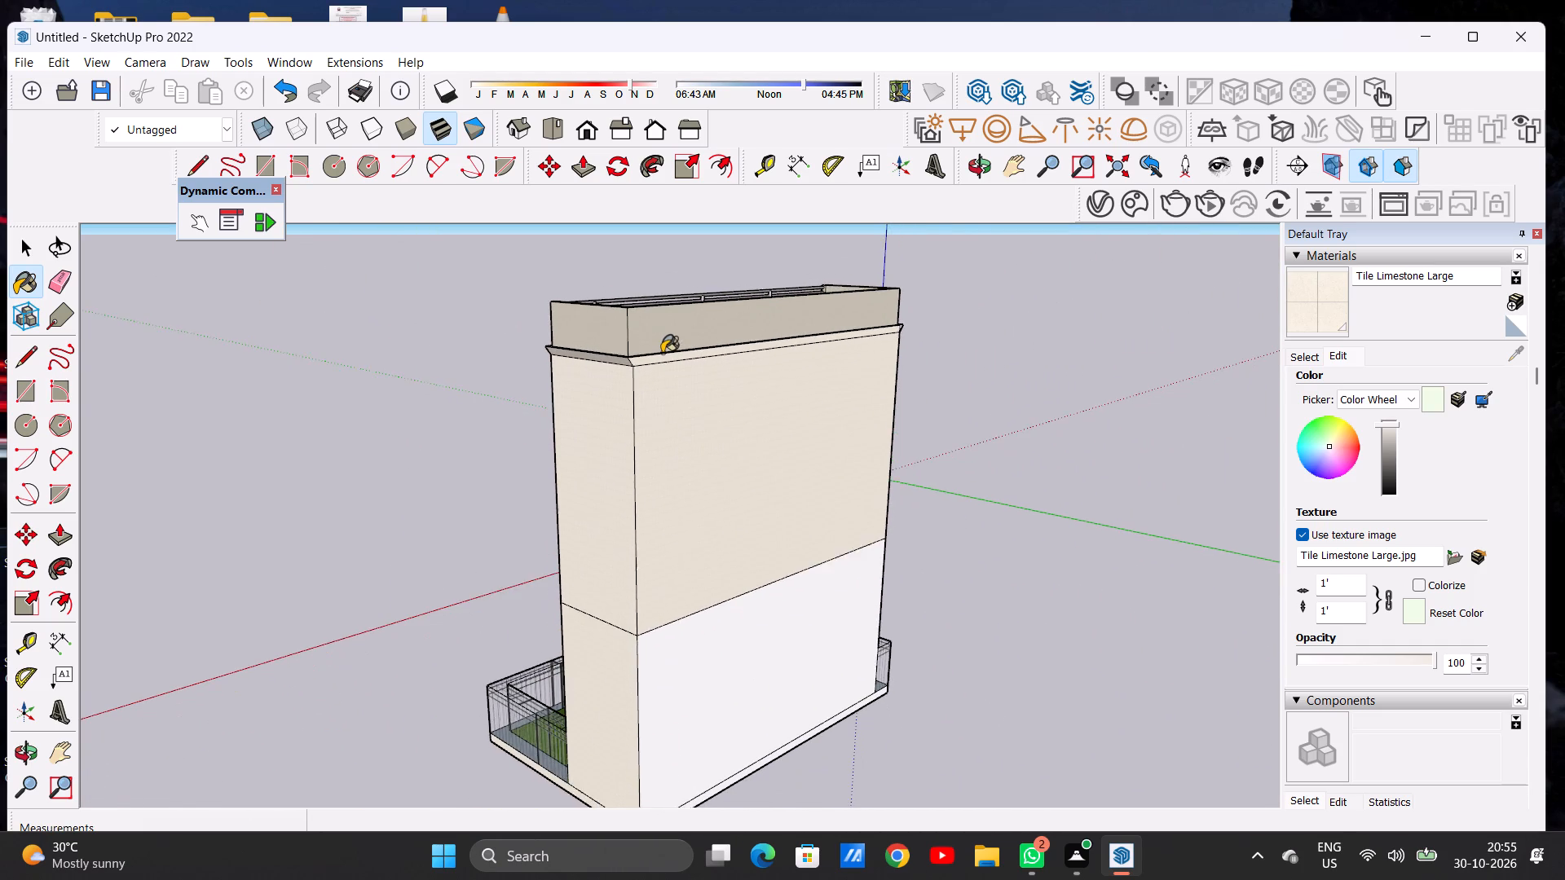
pyautogui.scroll(16, 648, 794)
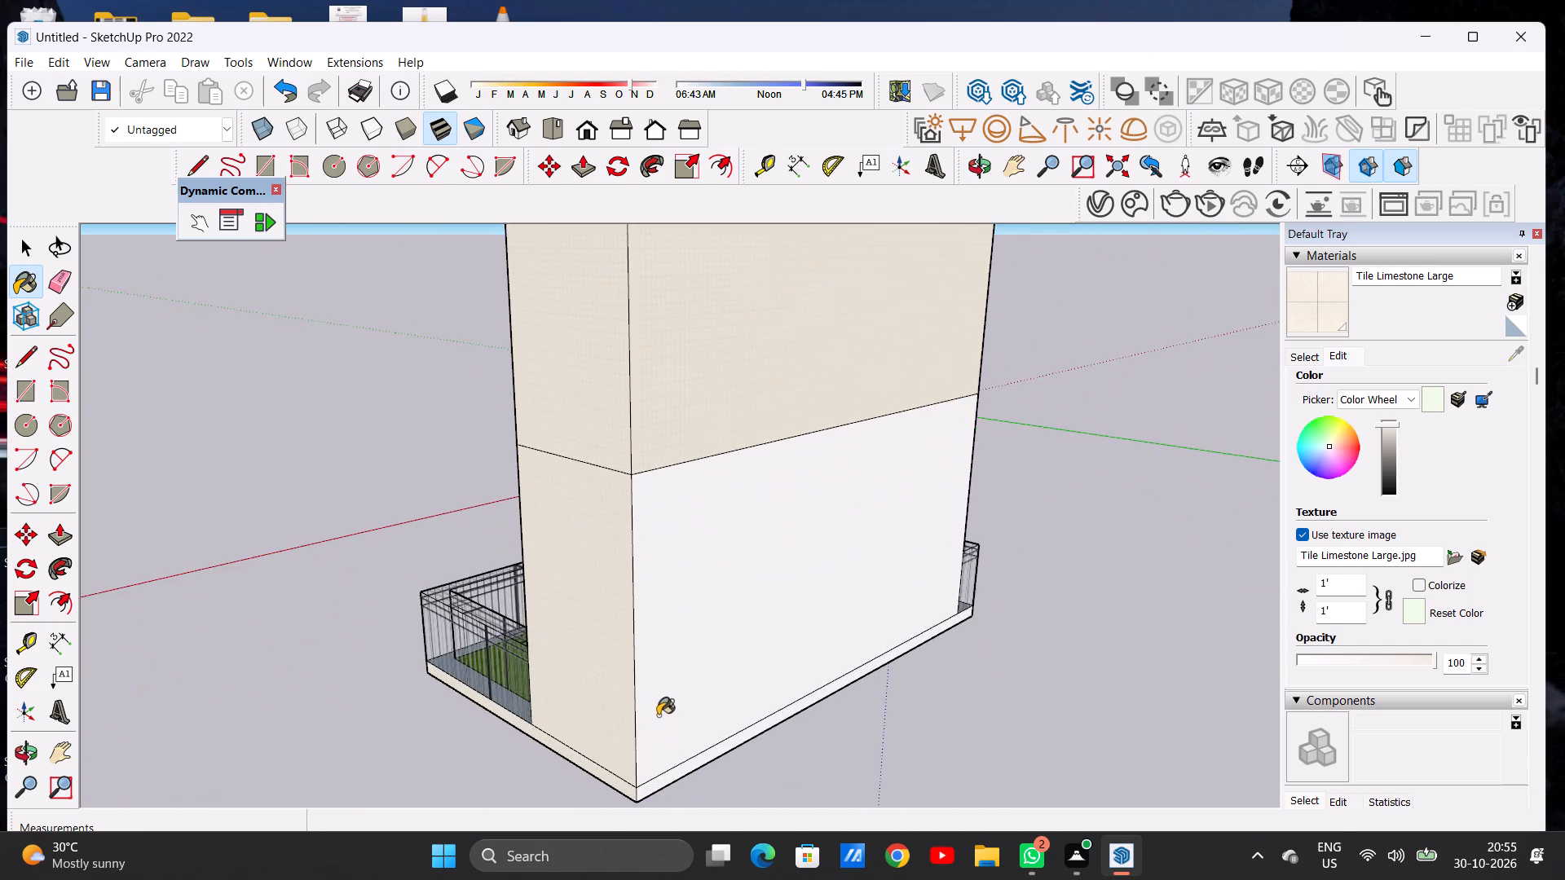
pyautogui.scroll(6, 663, 692)
pyautogui.click(663, 675)
# Paint the rear edge of the base slab with Tile Limestone Large.
pyautogui.scroll(-11, 792, 623)
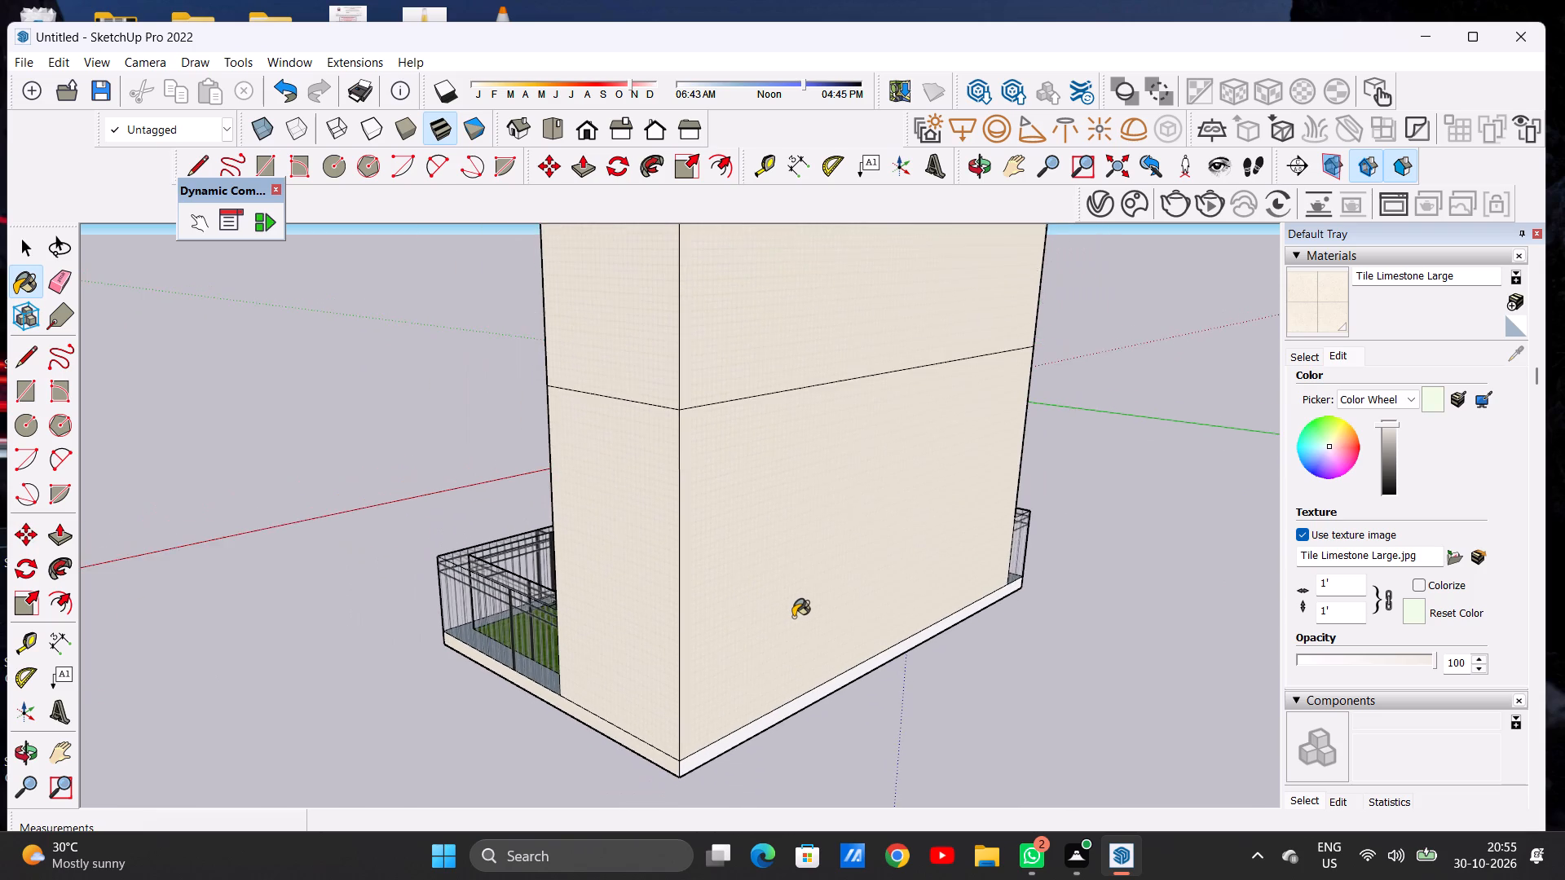
pyautogui.scroll(-5, 793, 617)
pyautogui.scroll(10, 729, 746)
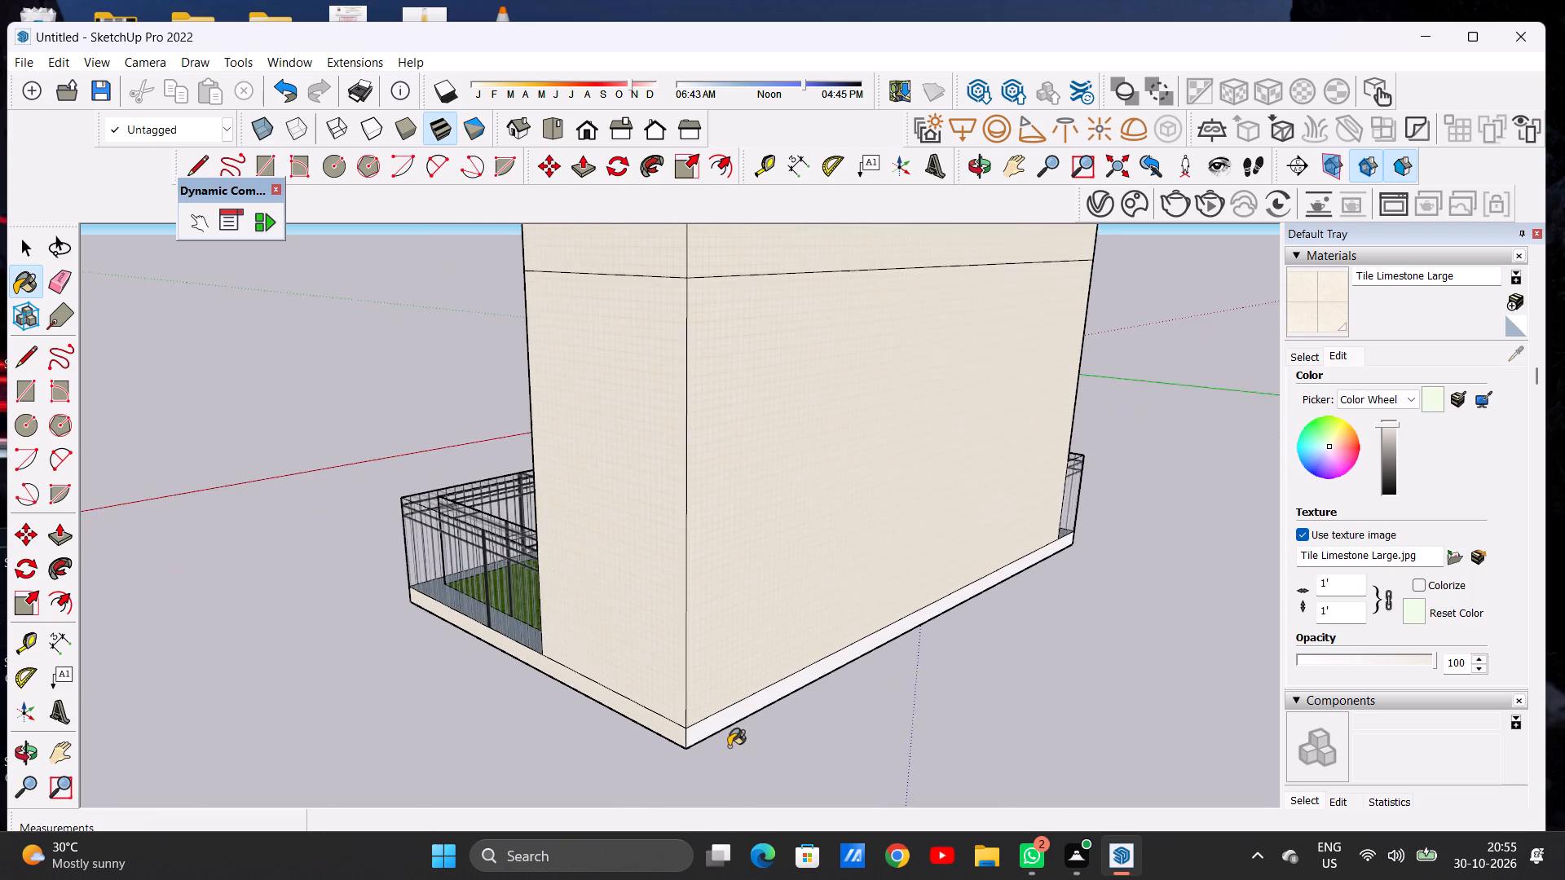
pyautogui.scroll(4, 729, 746)
pyautogui.scroll(-1, 726, 745)
pyautogui.scroll(5, 726, 745)
pyautogui.click(688, 720)
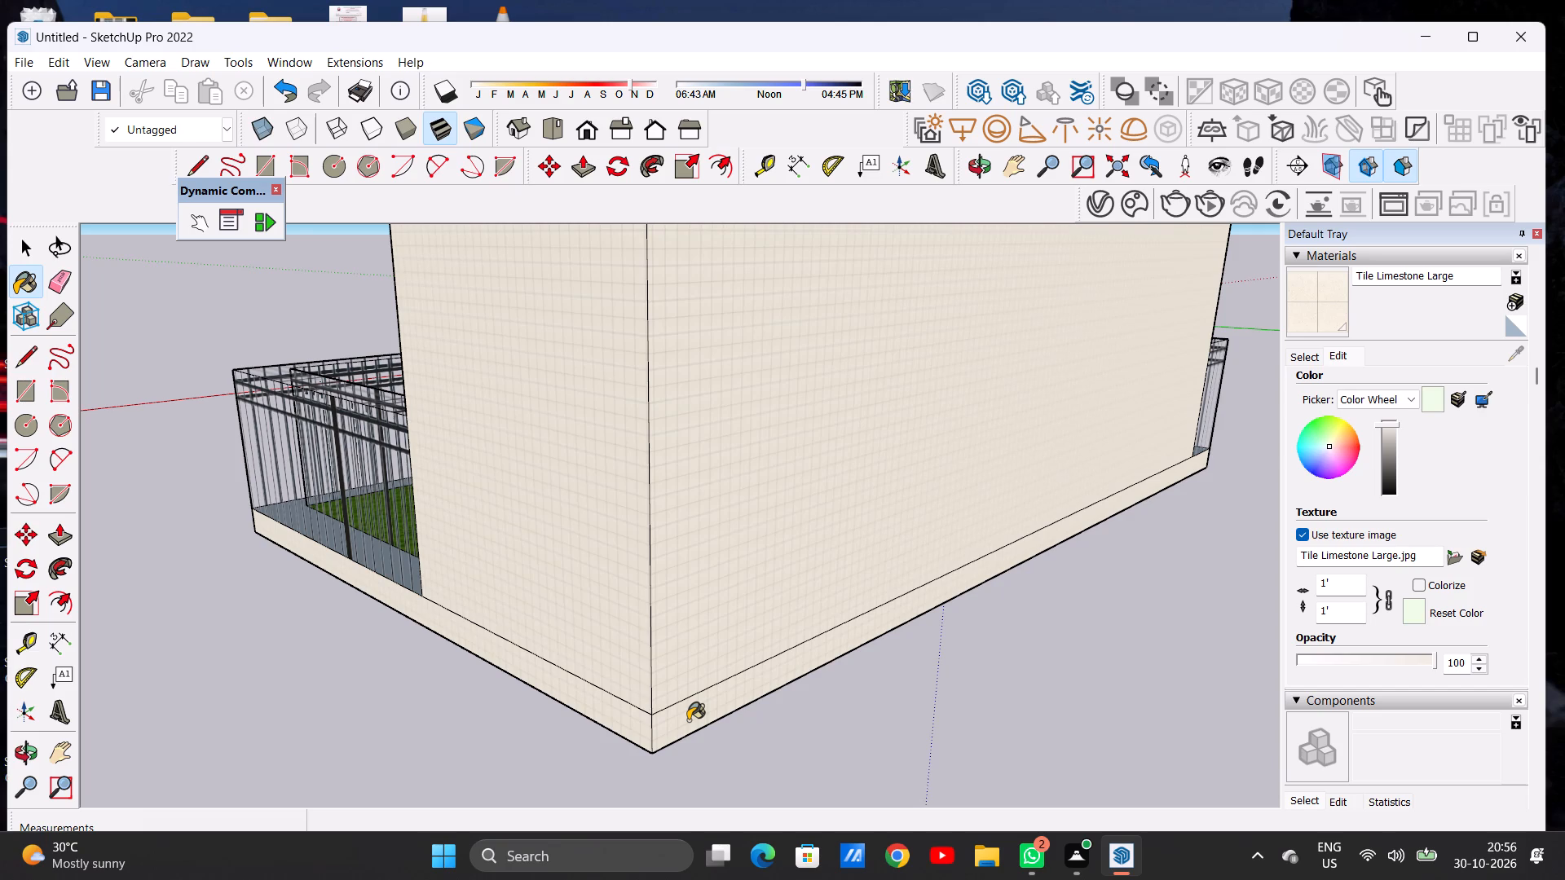
# Apply Tile Limestone Large to the ground-floor side wall on the entrance-door side, above the fenced planter.
pyautogui.scroll(-9, 670, 711)
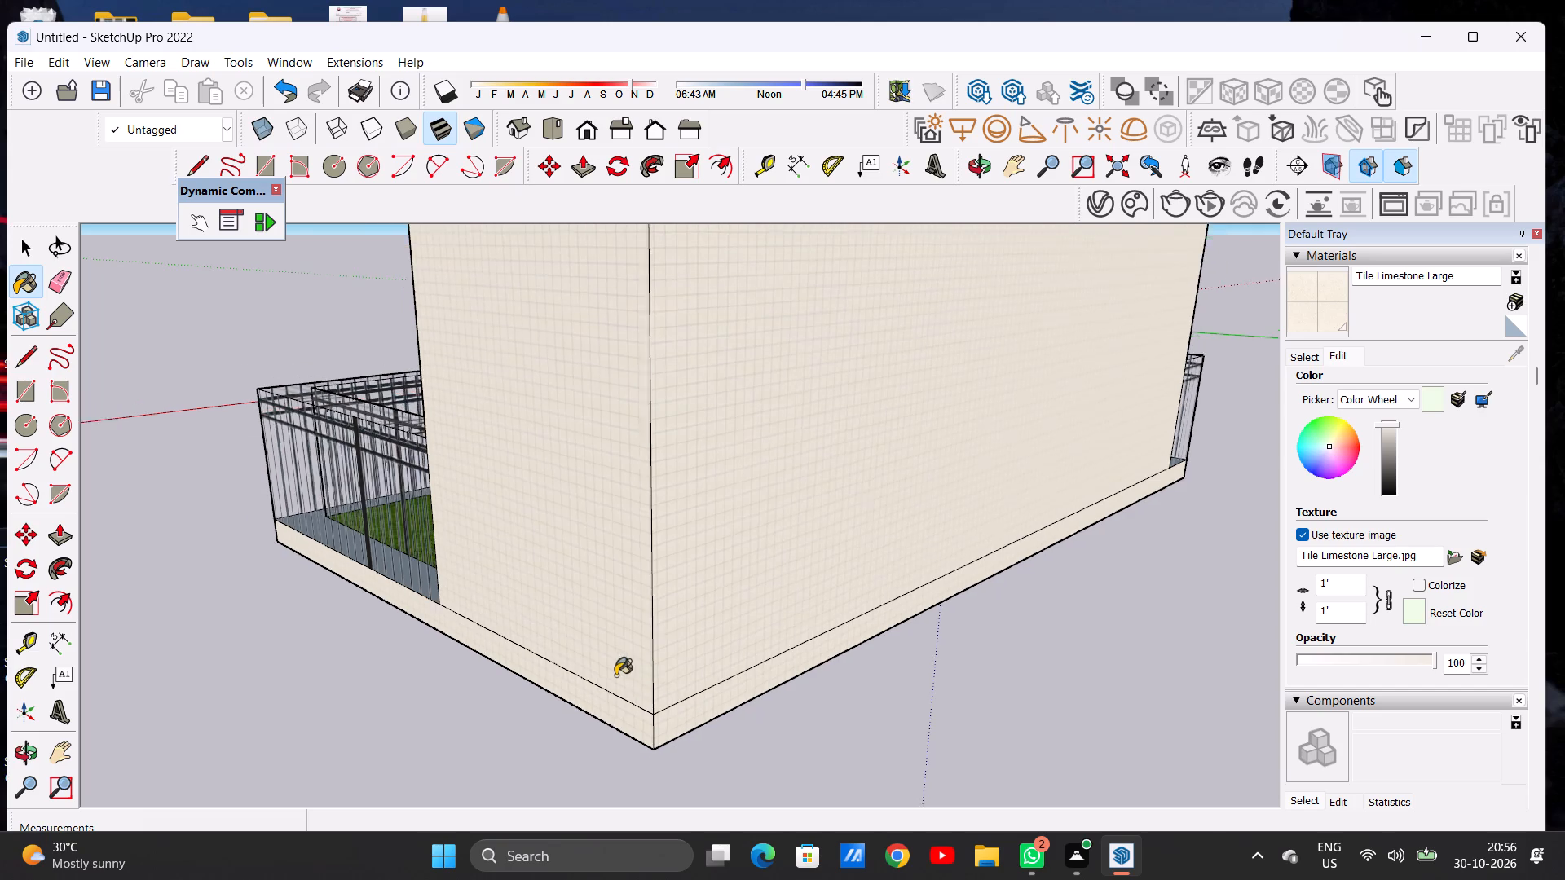
pyautogui.scroll(-16, 586, 671)
pyautogui.moveTo(943, 561); pyautogui.dragTo(790, 560, button='middle')
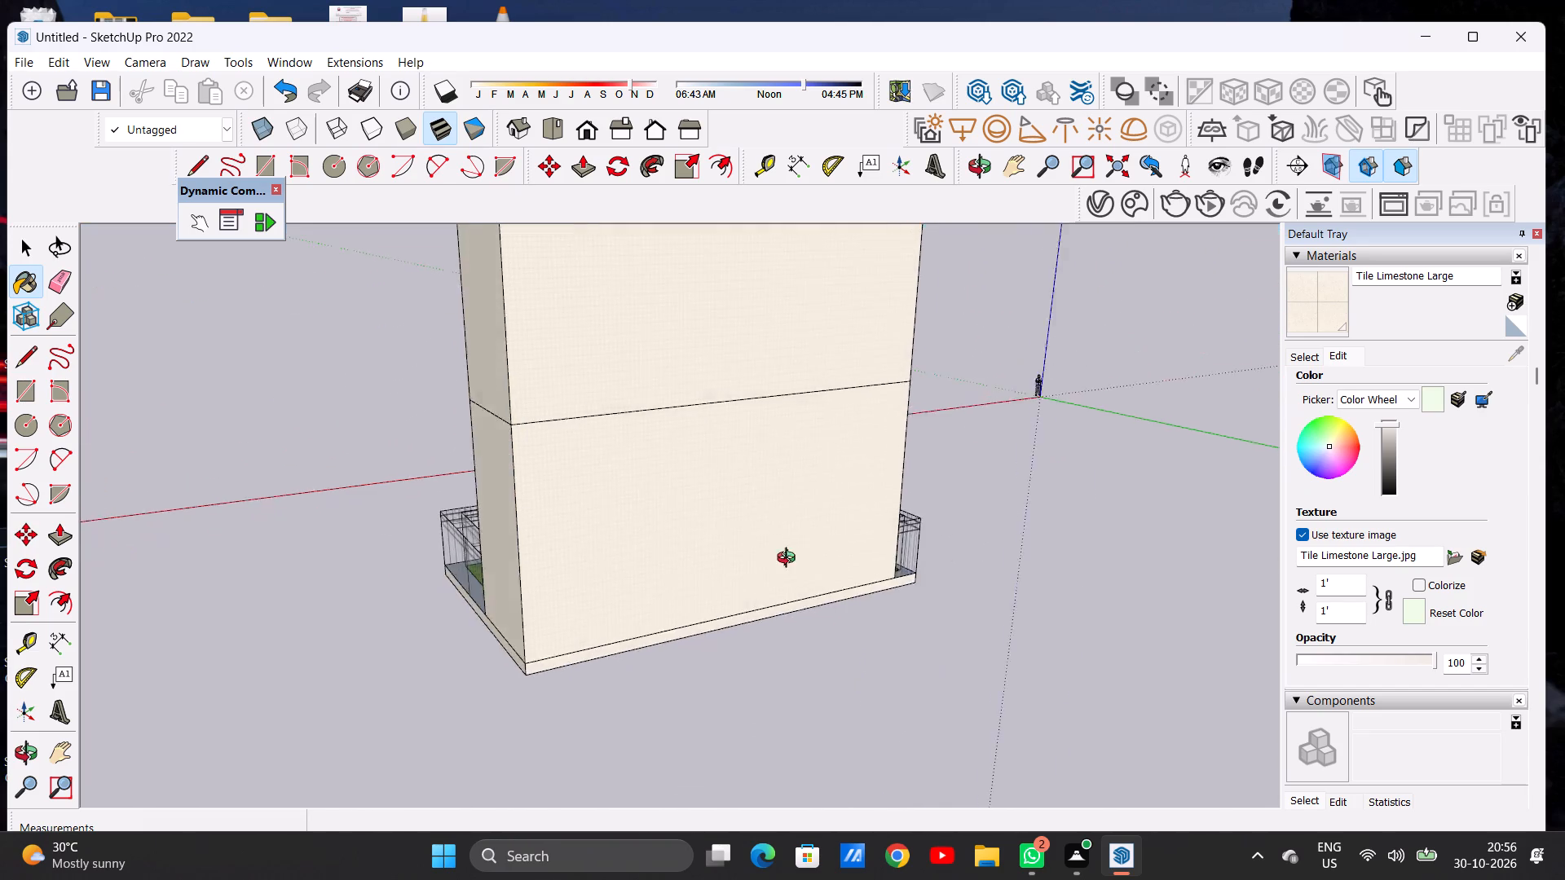
pyautogui.moveTo(790, 560); pyautogui.dragTo(272, 605, button='middle')
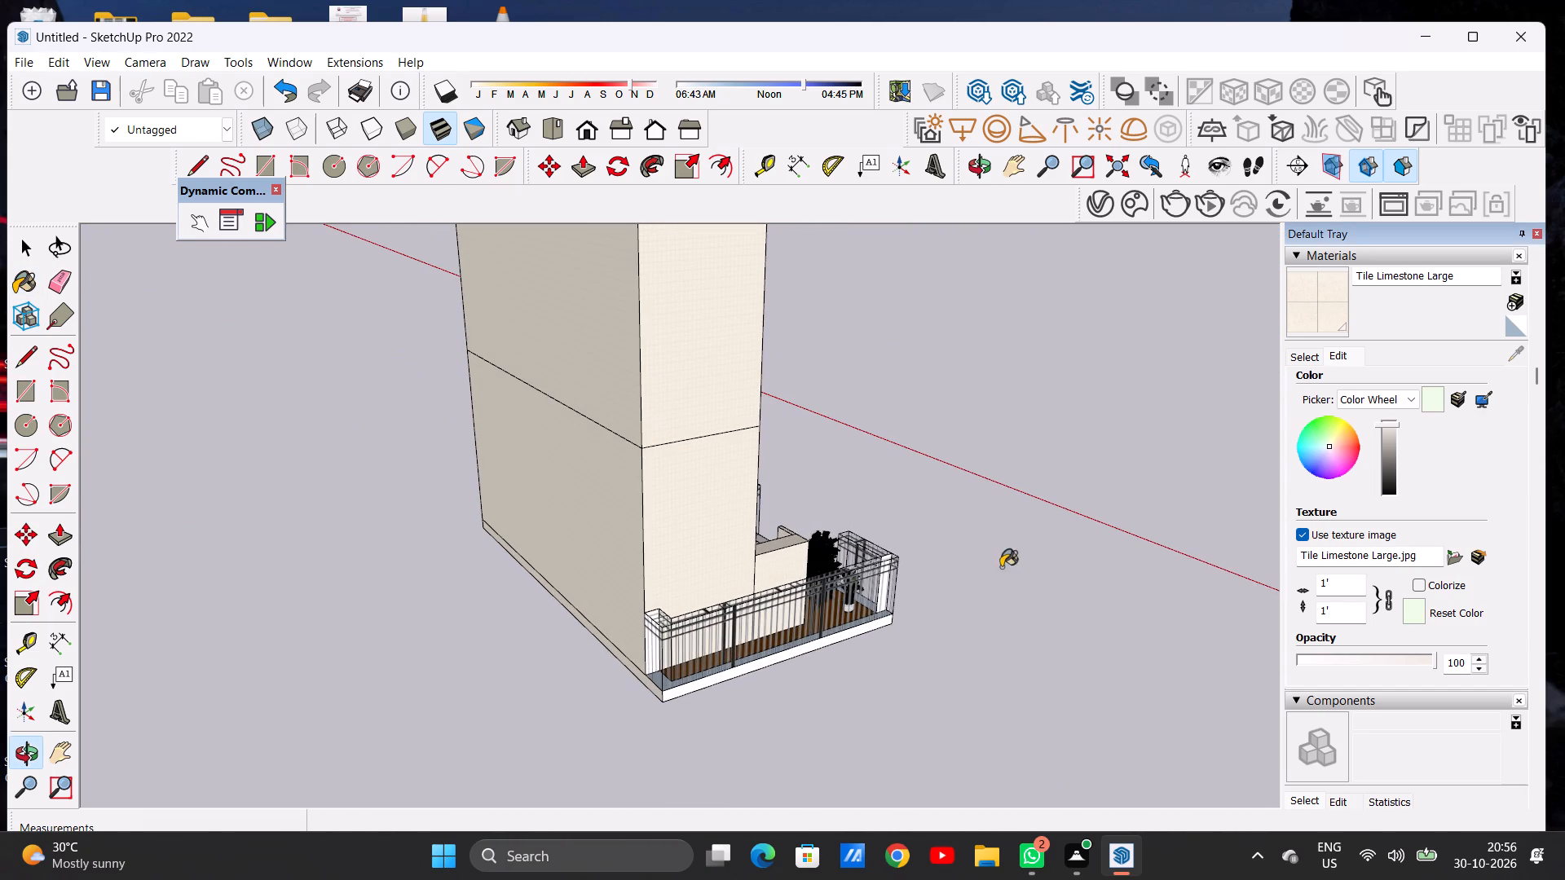
pyautogui.moveTo(987, 569); pyautogui.dragTo(571, 594, button='middle')
pyautogui.scroll(13, 543, 539)
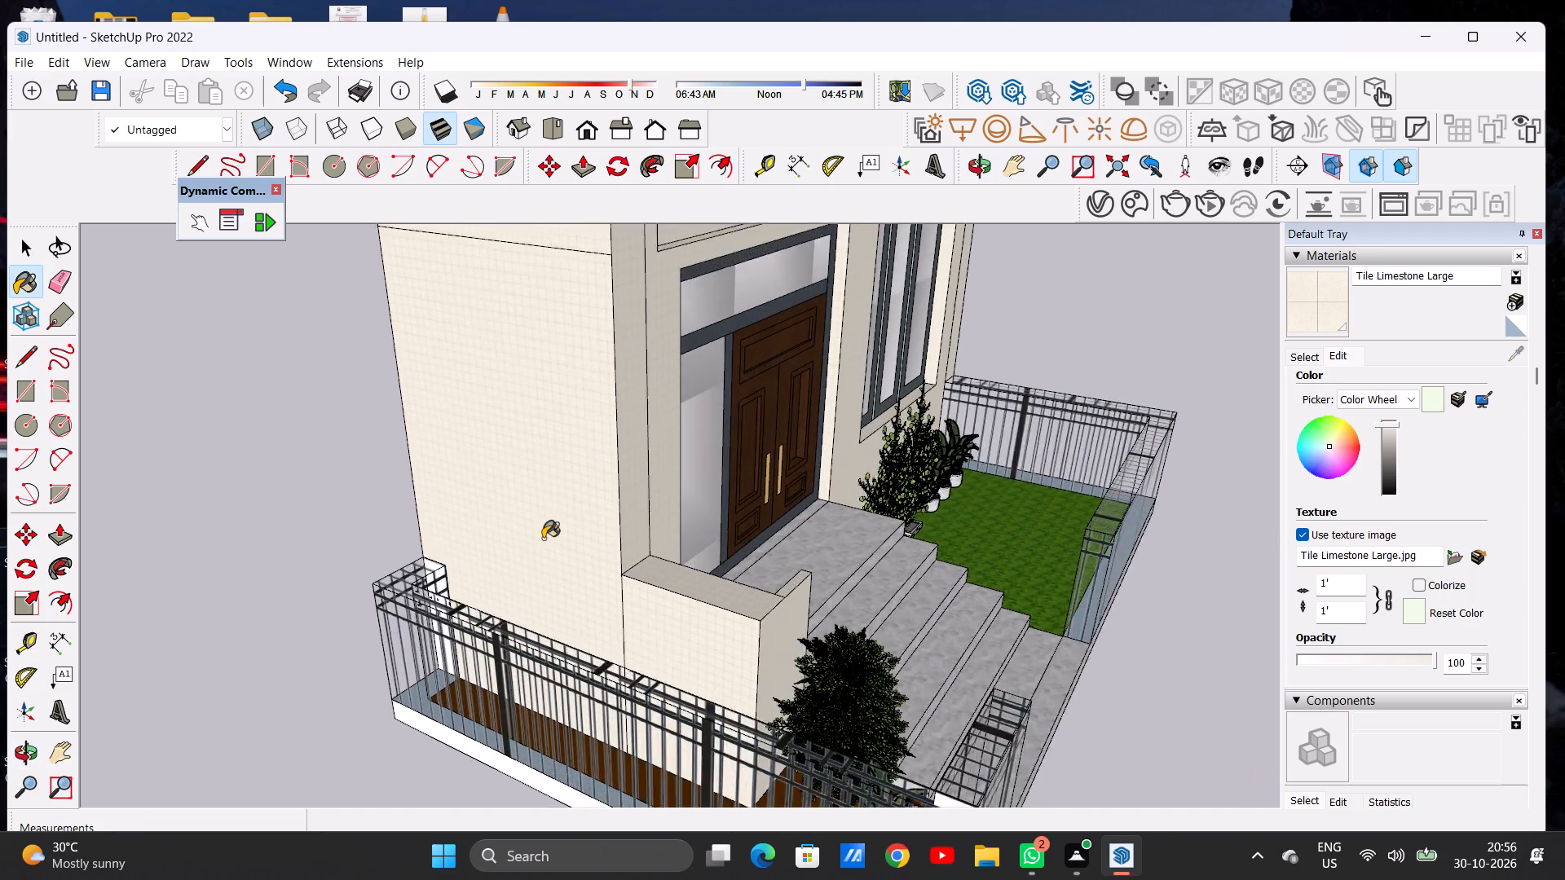
pyautogui.scroll(1, 543, 539)
pyautogui.click(578, 517)
# Review the whole house from the entrance side and the front for unpainted surfaces, and leave the Paint tool.
pyautogui.scroll(-13, 586, 543)
pyautogui.scroll(-5, 650, 572)
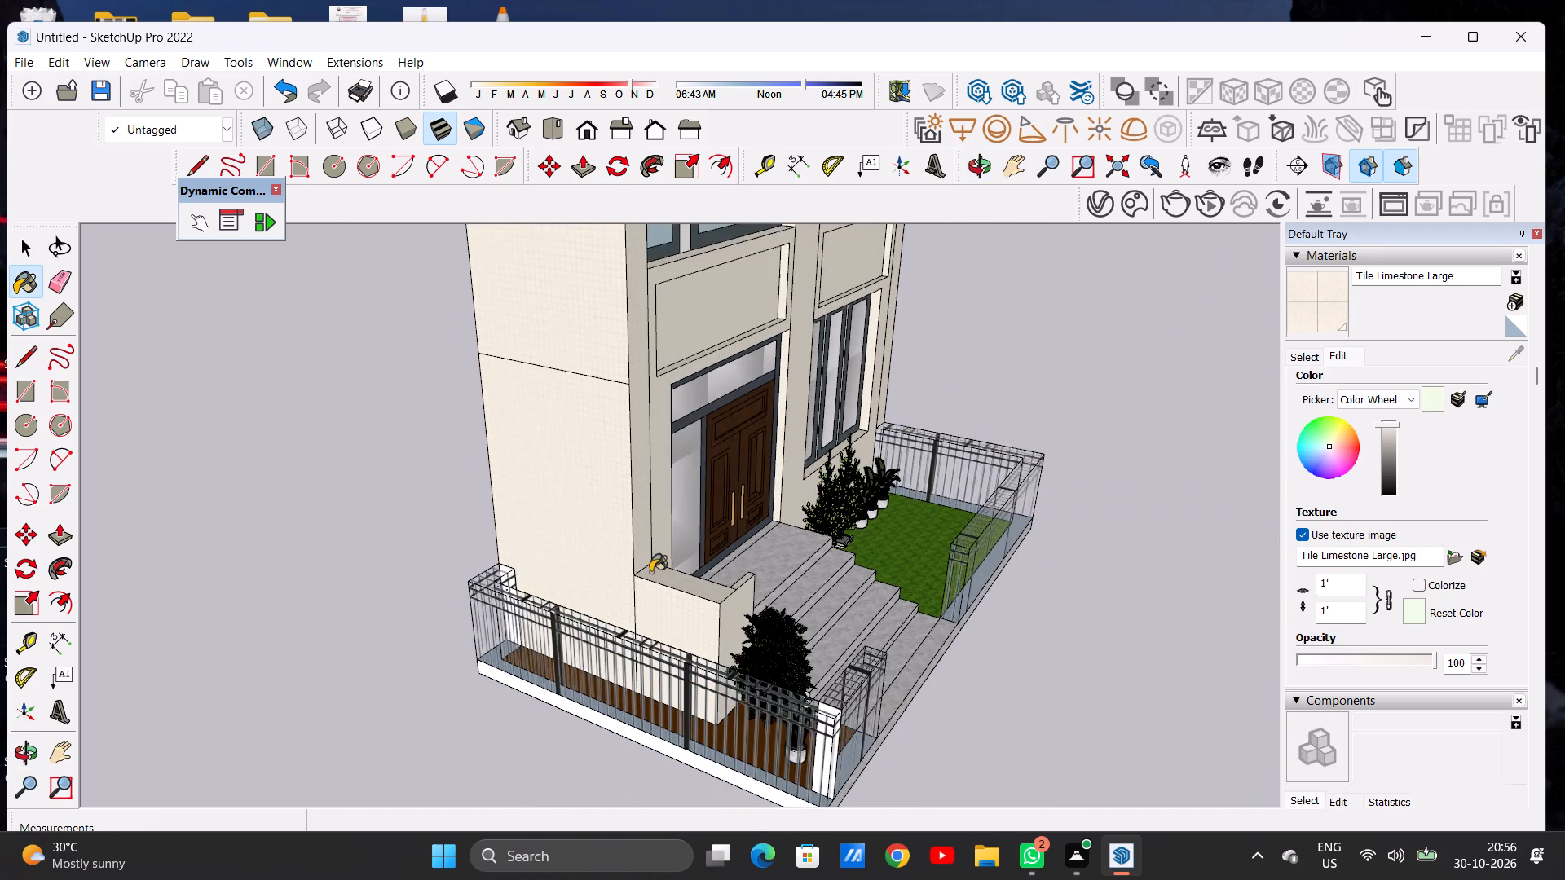
pyautogui.scroll(-16, 652, 569)
pyautogui.moveTo(864, 579); pyautogui.dragTo(804, 539, button='middle')
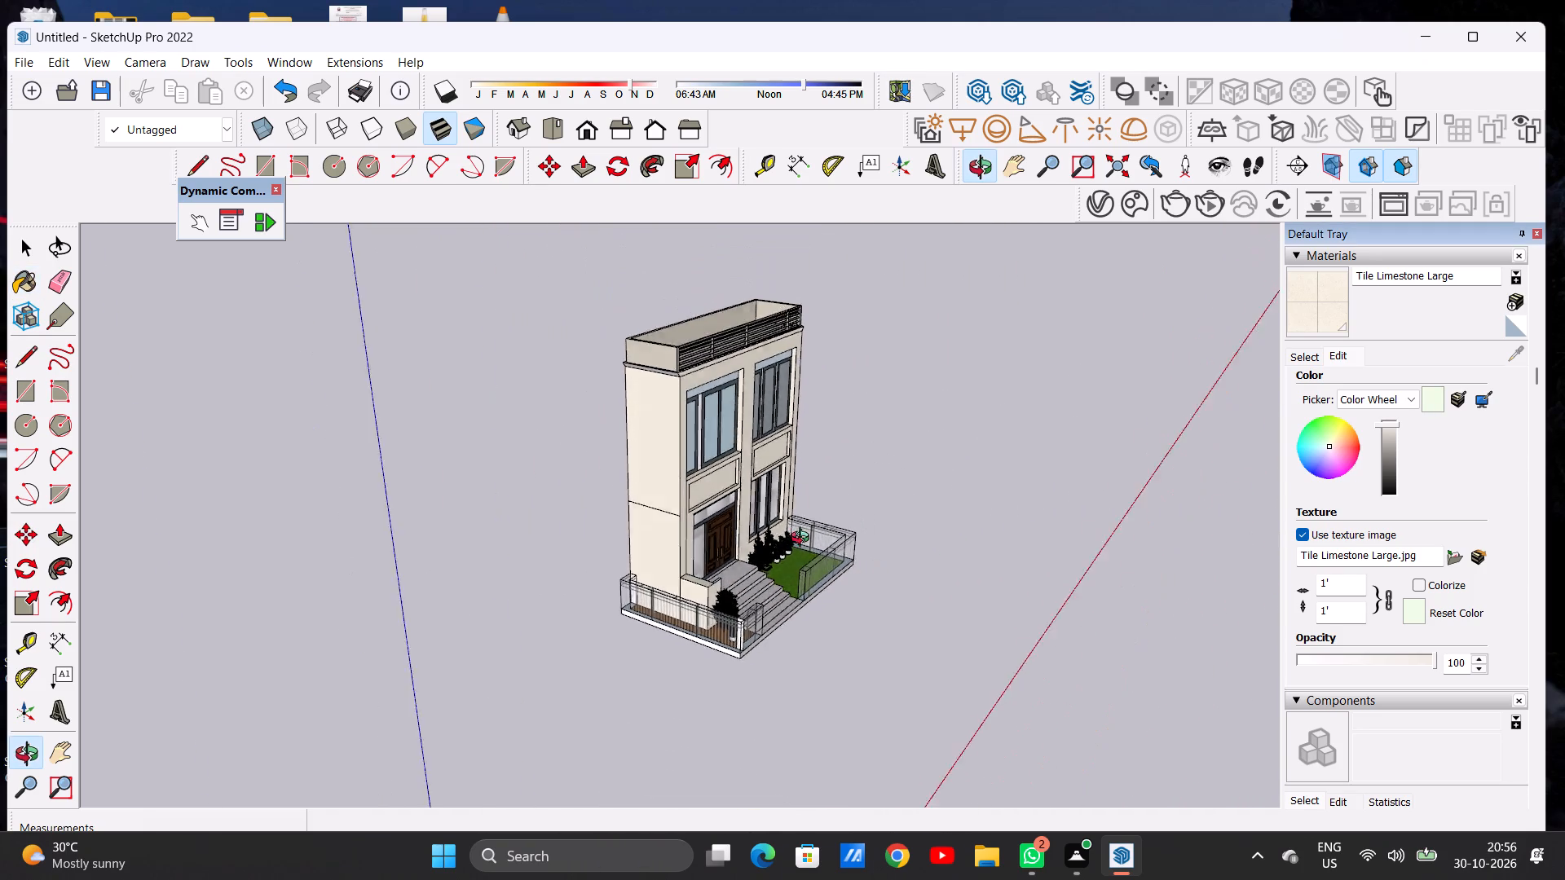
pyautogui.moveTo(804, 539); pyautogui.dragTo(498, 483, button='middle')
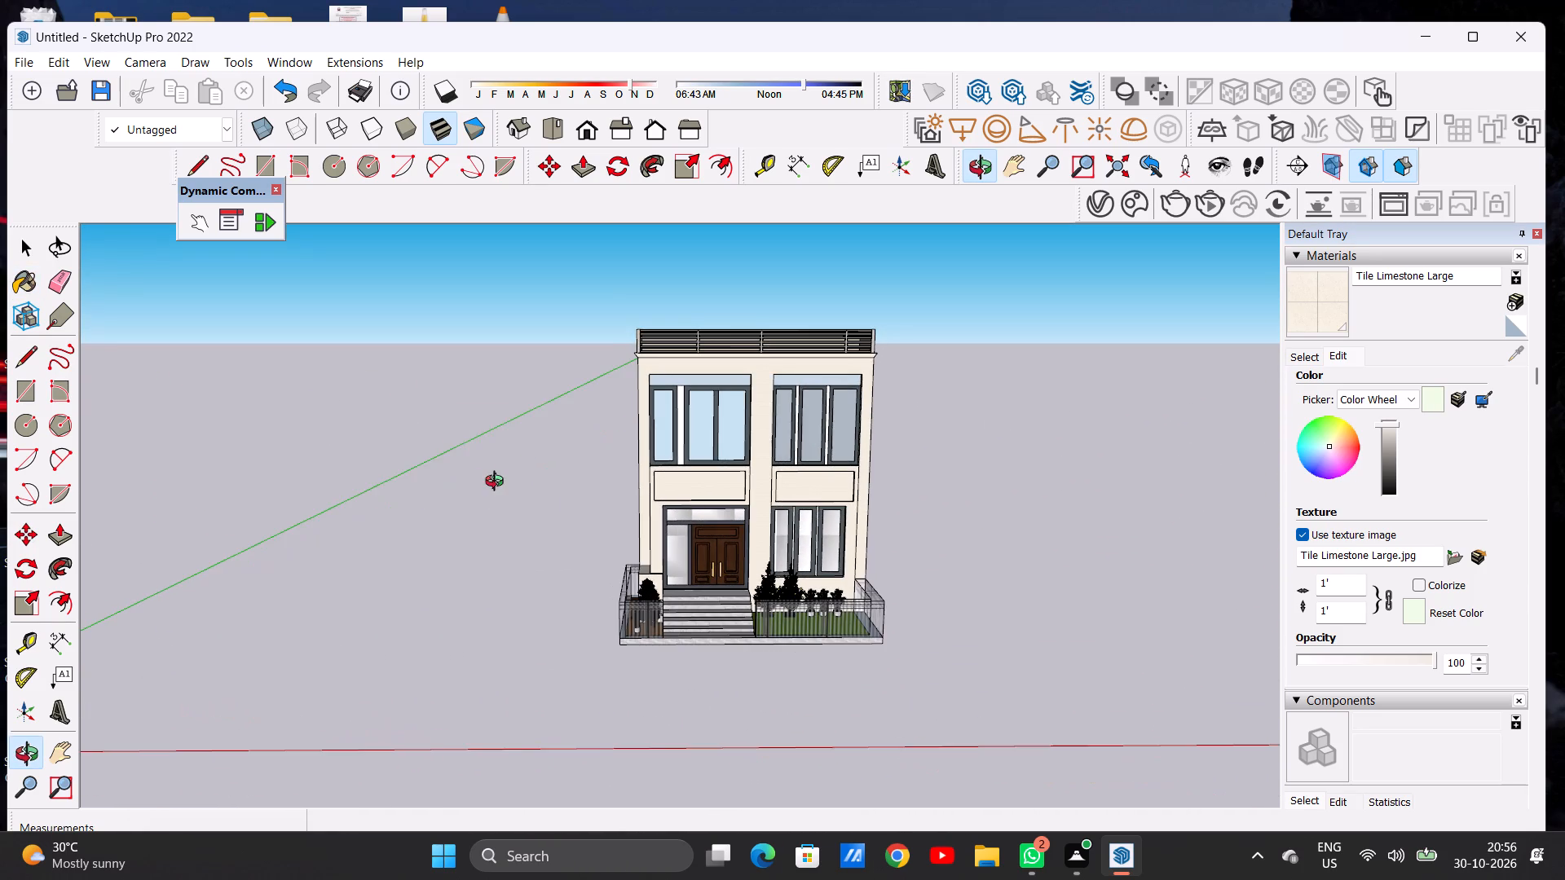
pyautogui.moveTo(498, 483); pyautogui.dragTo(476, 486, button='middle')
pyautogui.scroll(1, 745, 545)
pyautogui.scroll(-1, 745, 545)
pyautogui.scroll(11, 745, 545)
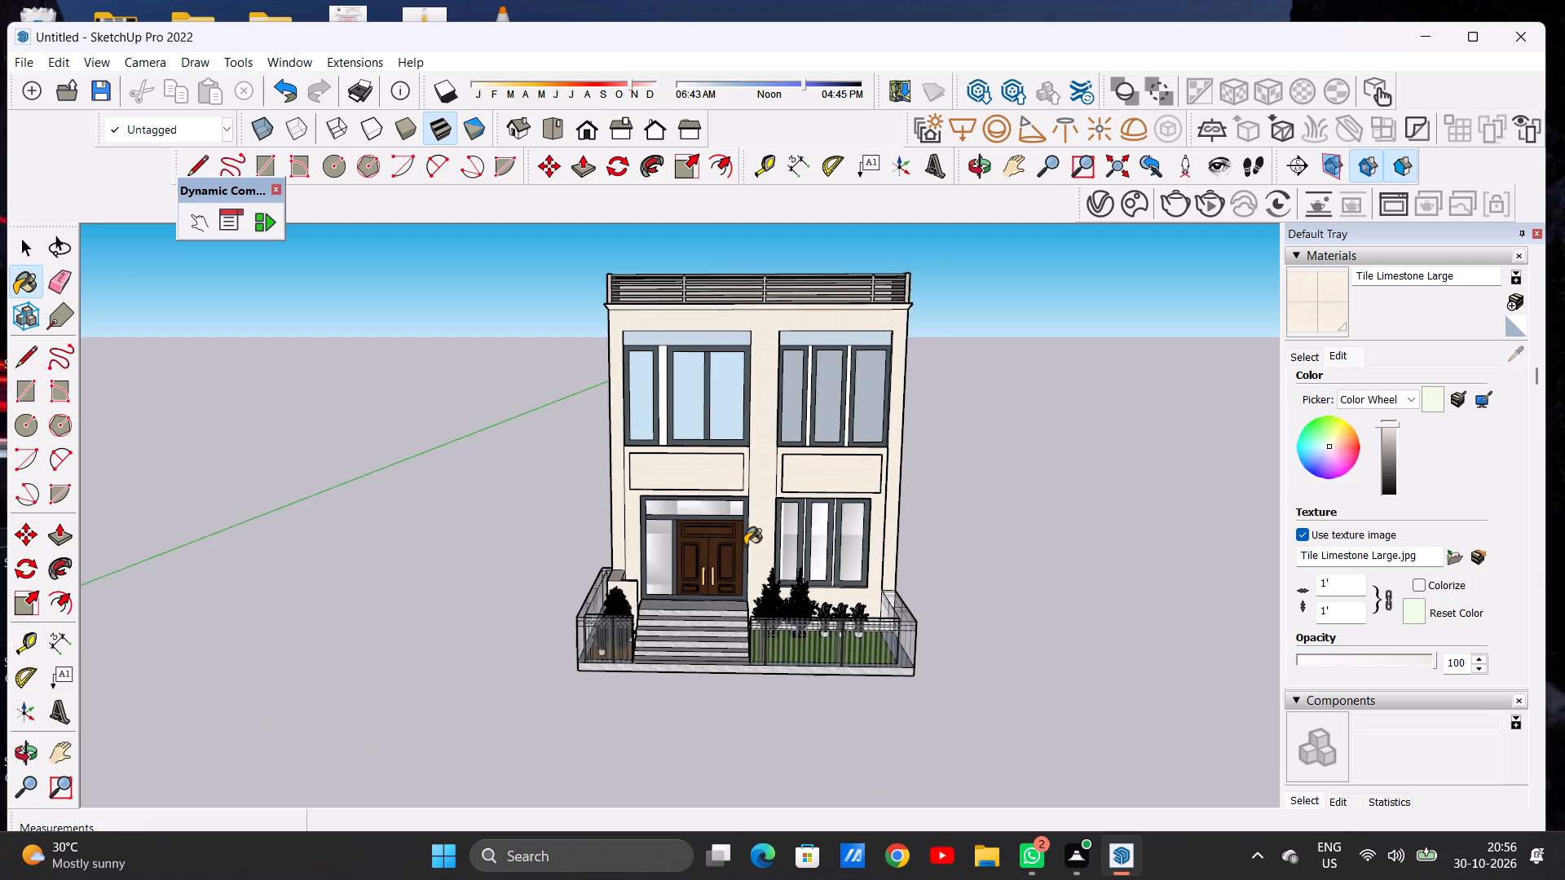
pyautogui.press('space')
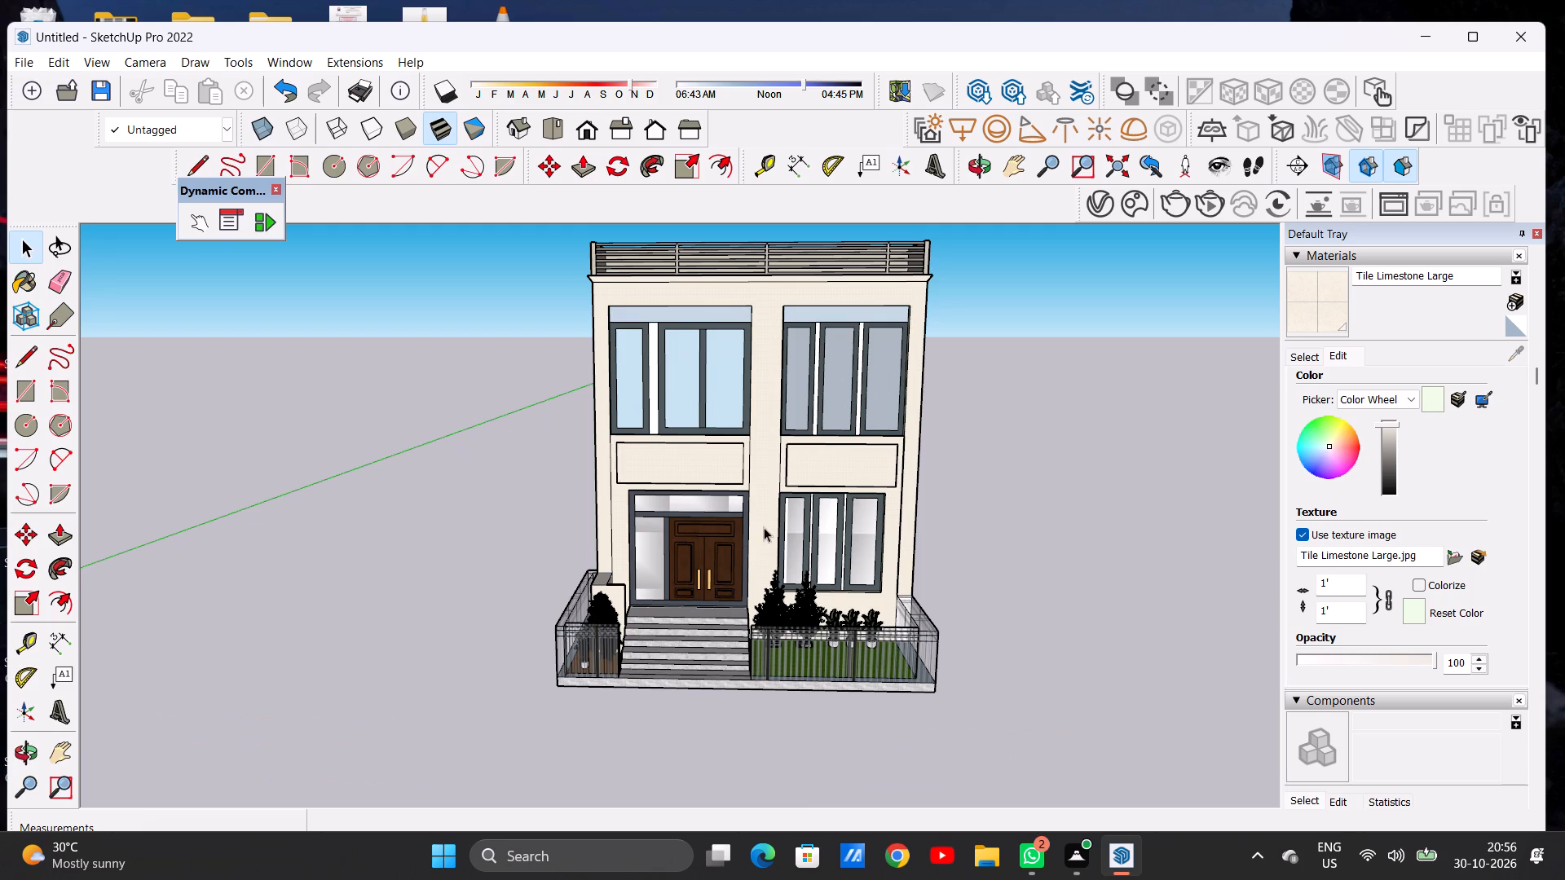
# Examine the front facade, the cornice corner and the side wall beyond the ground-floor window for missing tile.
pyautogui.scroll(-5, 648, 550)
pyautogui.scroll(-1, 837, 319)
pyautogui.scroll(5, 840, 318)
pyautogui.scroll(-1, 875, 320)
pyautogui.scroll(3, 875, 320)
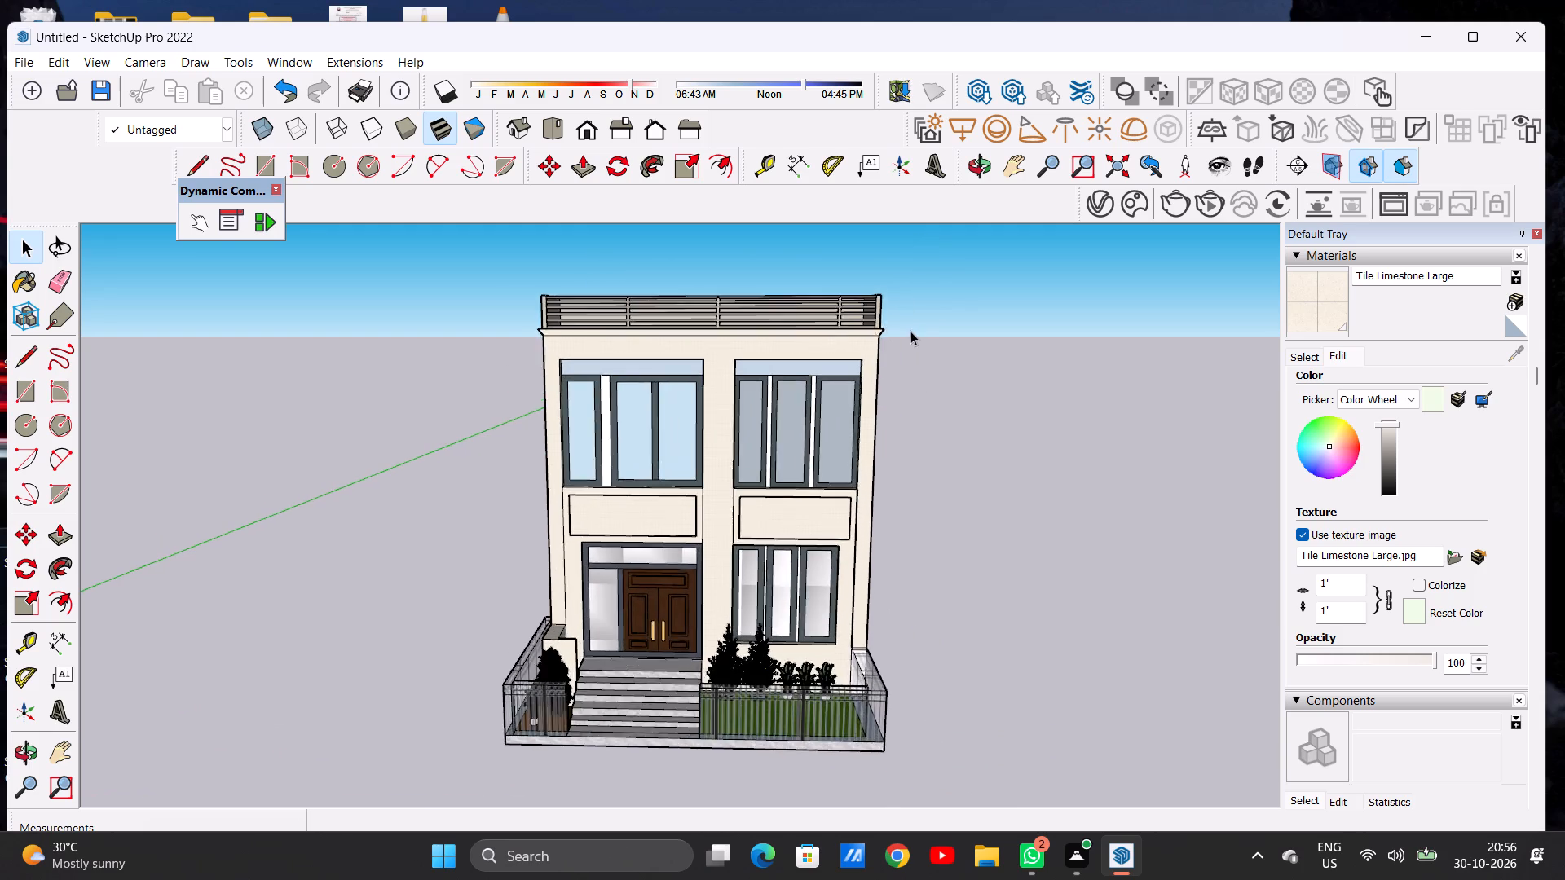
pyautogui.scroll(1, 910, 331)
pyautogui.scroll(-1, 917, 332)
pyautogui.scroll(12, 917, 332)
pyautogui.moveTo(880, 340); pyautogui.dragTo(388, 329, button='middle')
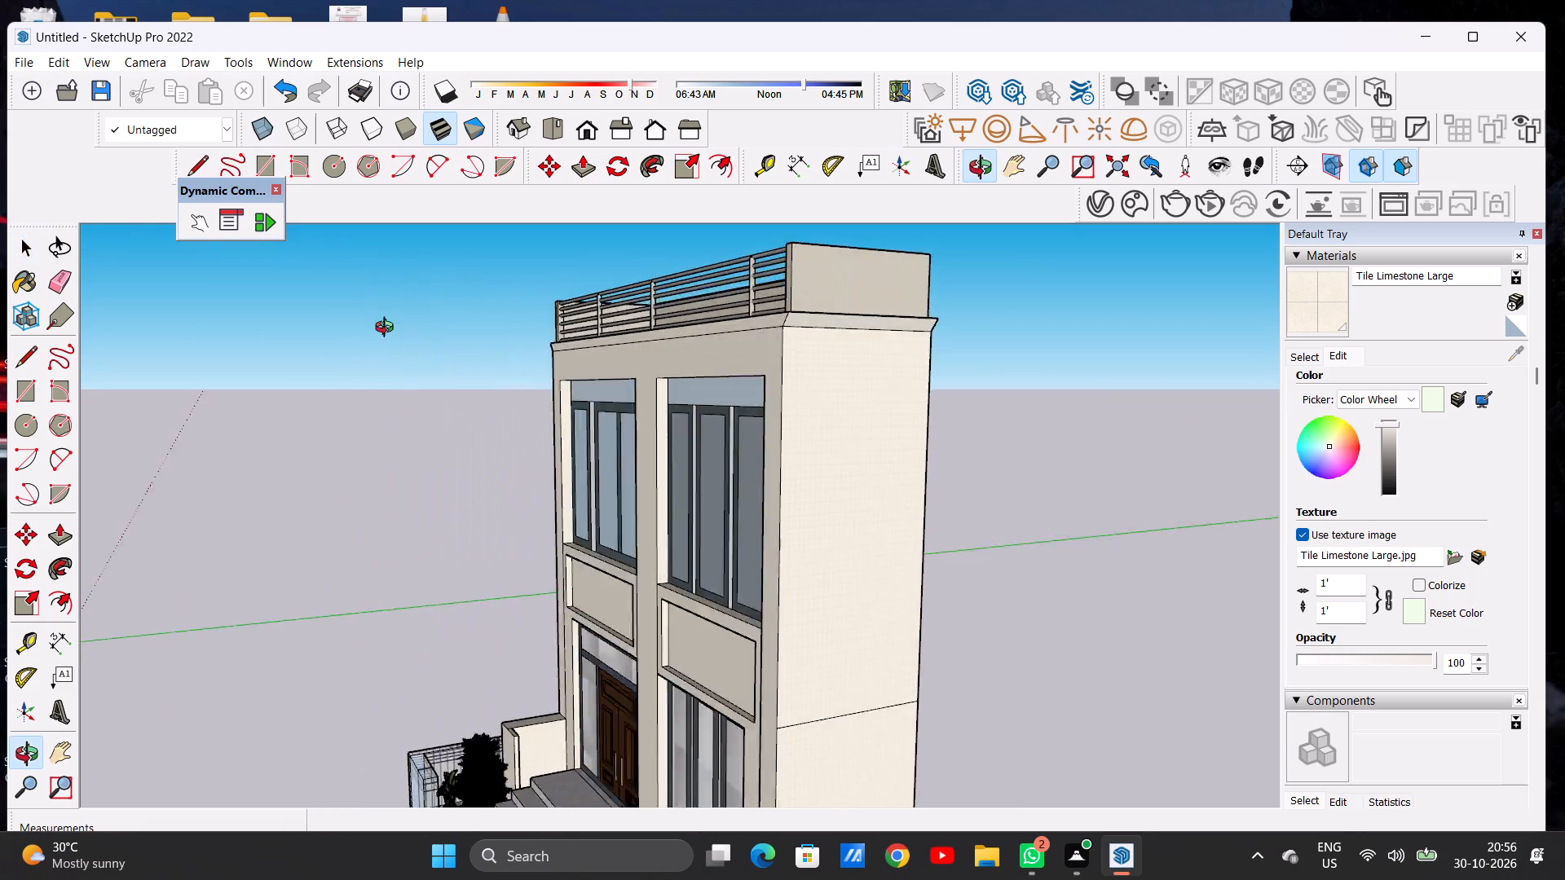
pyautogui.moveTo(388, 329); pyautogui.dragTo(866, 340, button='middle')
pyautogui.scroll(-5, 872, 355)
# Examine the top reveals of the upper-floor windows and the cornice from below.
pyautogui.moveTo(751, 431); pyautogui.dragTo(701, 361, button='middle')
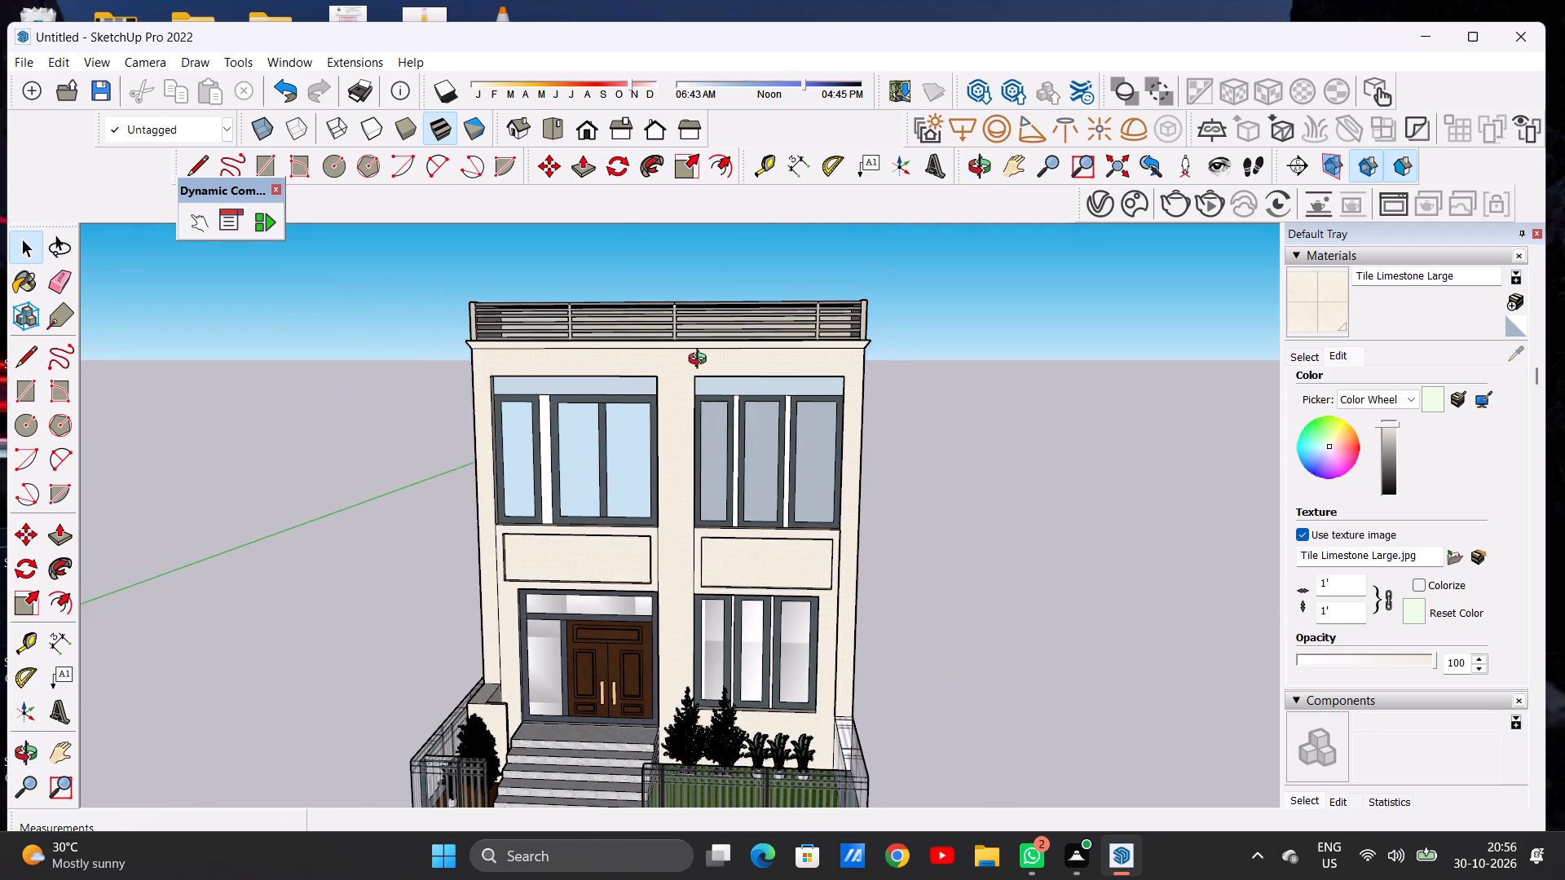
pyautogui.moveTo(701, 361); pyautogui.dragTo(650, 305, button='middle')
pyautogui.scroll(14, 697, 394)
pyautogui.scroll(-1, 703, 370)
pyautogui.scroll(4, 703, 370)
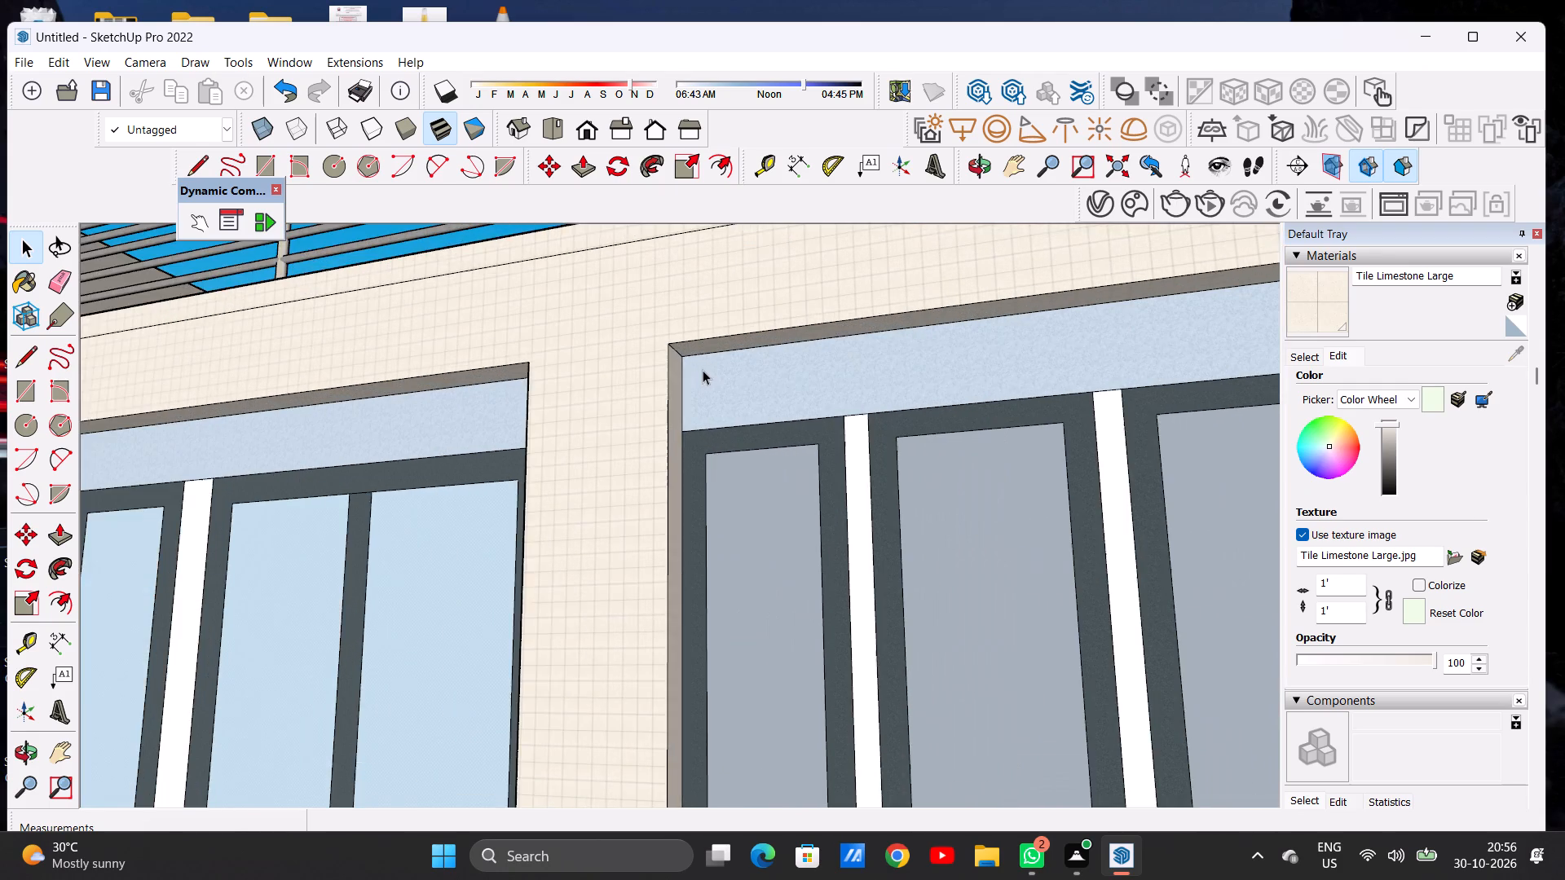
pyautogui.scroll(-20, 703, 370)
pyautogui.moveTo(720, 455); pyautogui.dragTo(743, 495, button='middle')
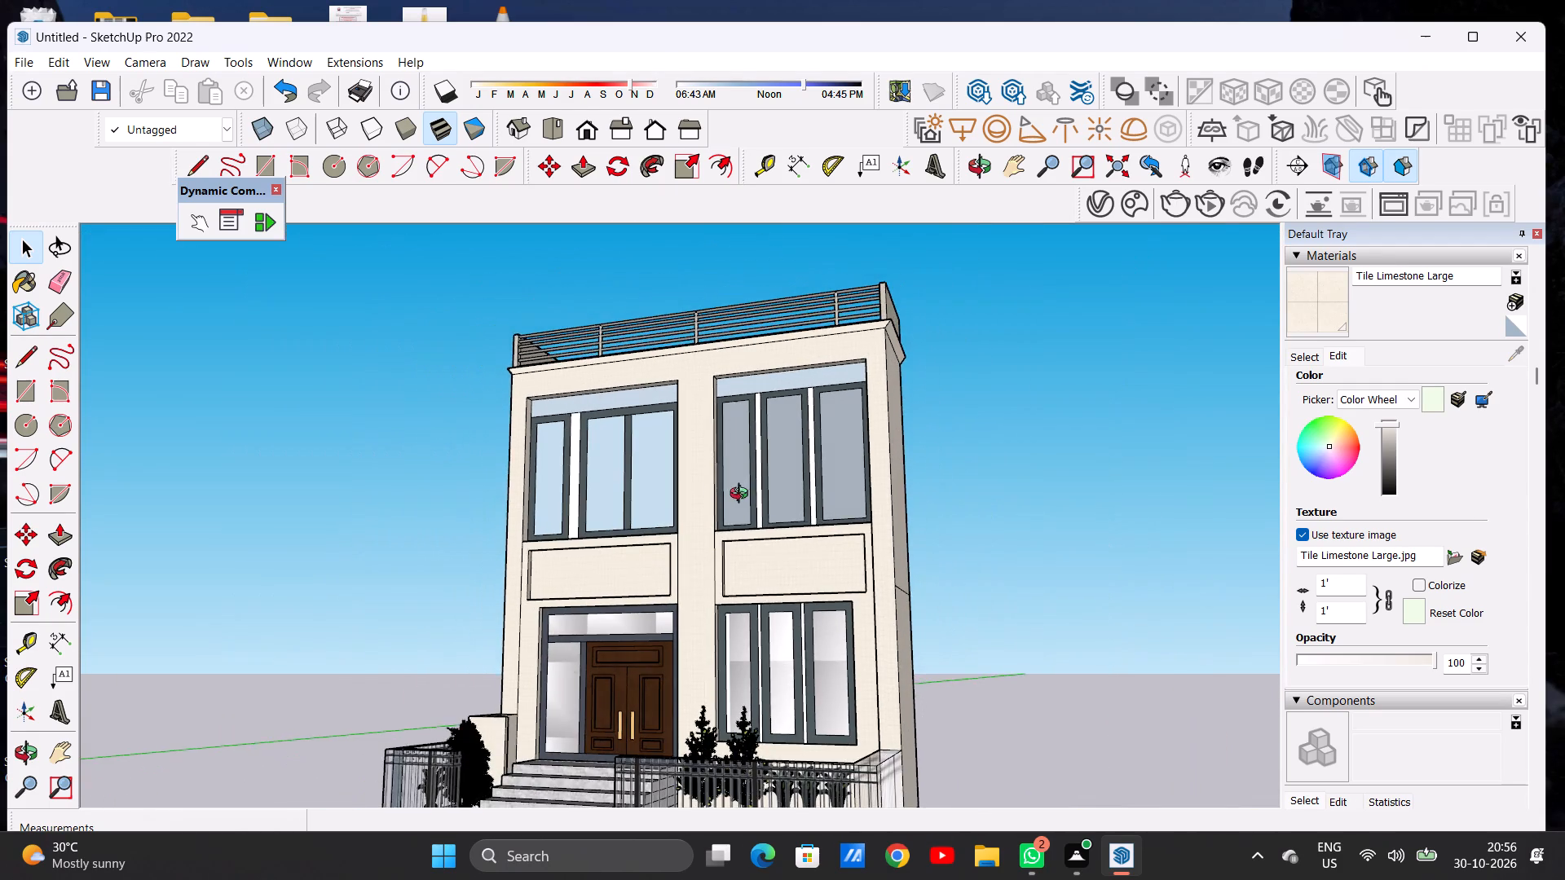
pyautogui.moveTo(743, 495); pyautogui.dragTo(818, 568, button='middle')
# Inspect the front facade's upper-floor windows and the recessed panels beneath them.
pyautogui.scroll(-15, 818, 568)
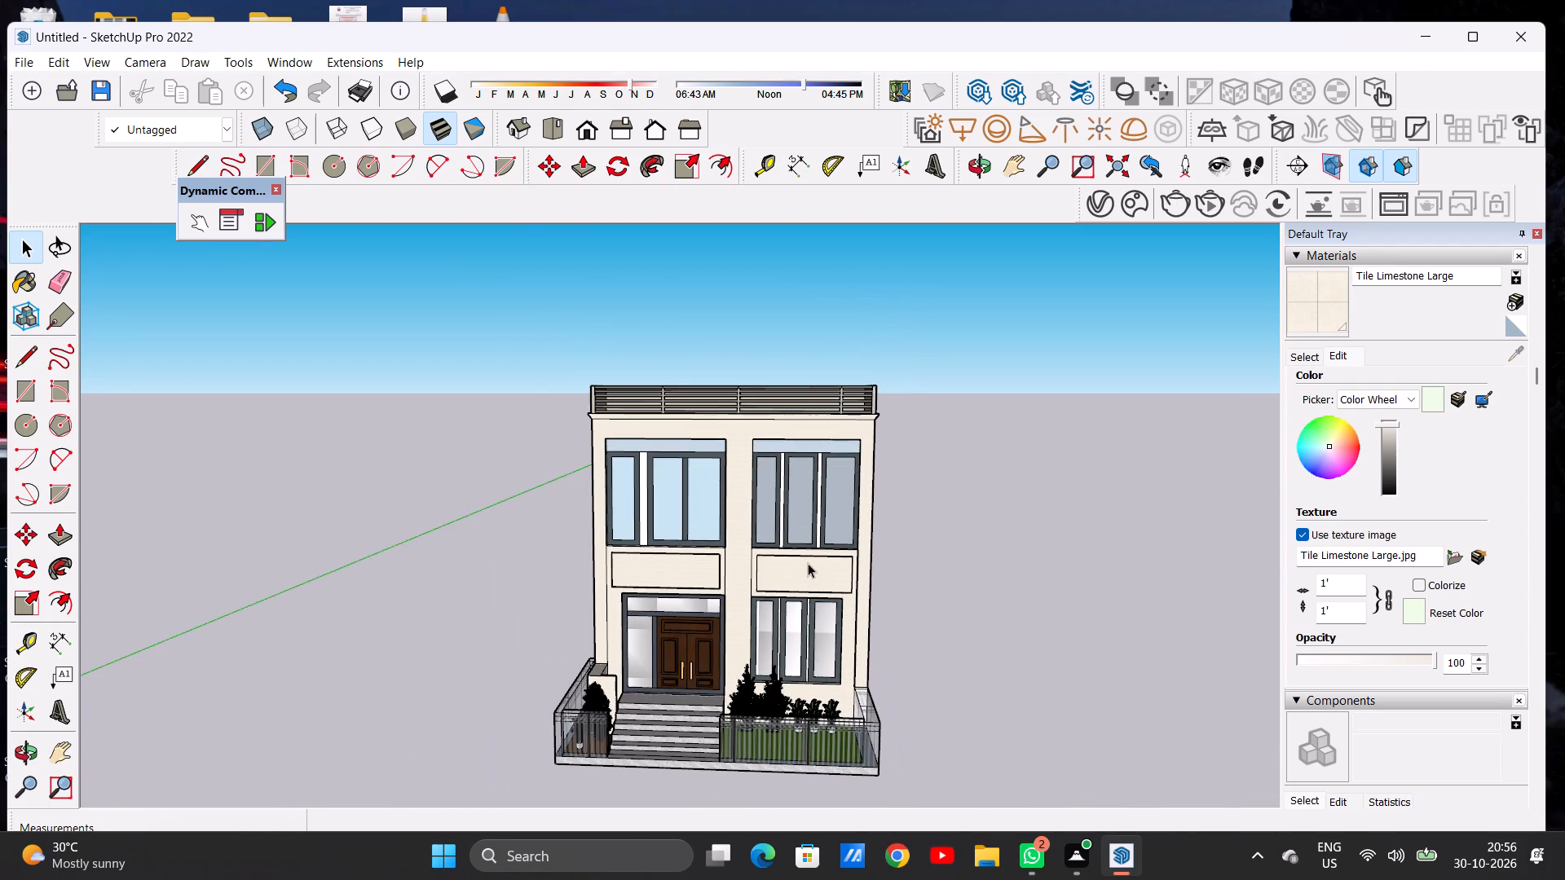
pyautogui.scroll(-1, 808, 563)
pyautogui.scroll(7, 774, 544)
pyautogui.scroll(-1, 769, 543)
pyautogui.scroll(4, 769, 543)
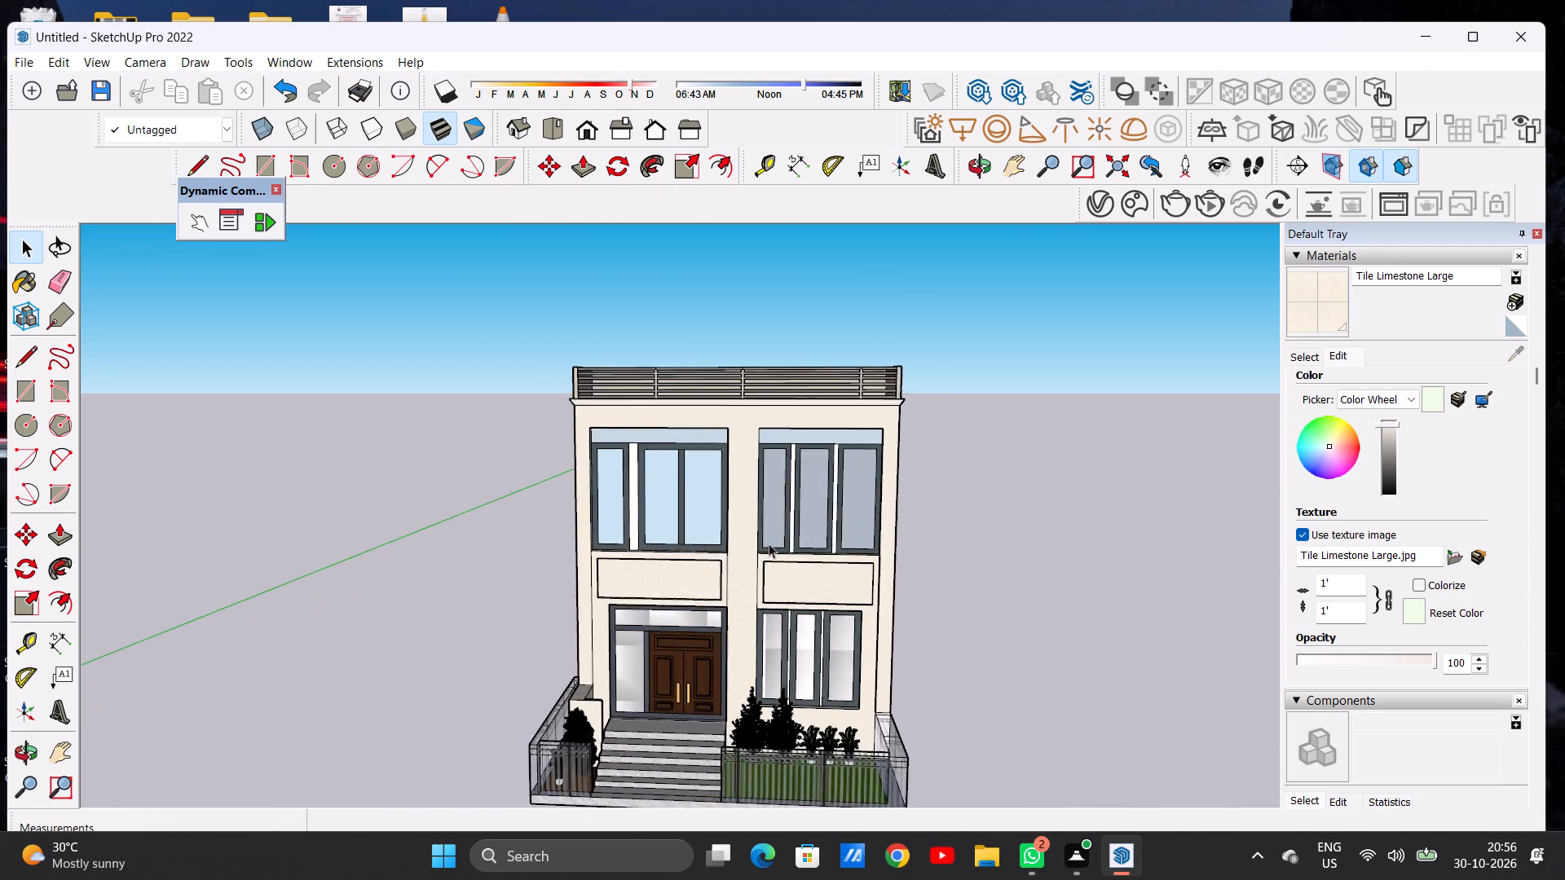
pyautogui.scroll(9, 769, 543)
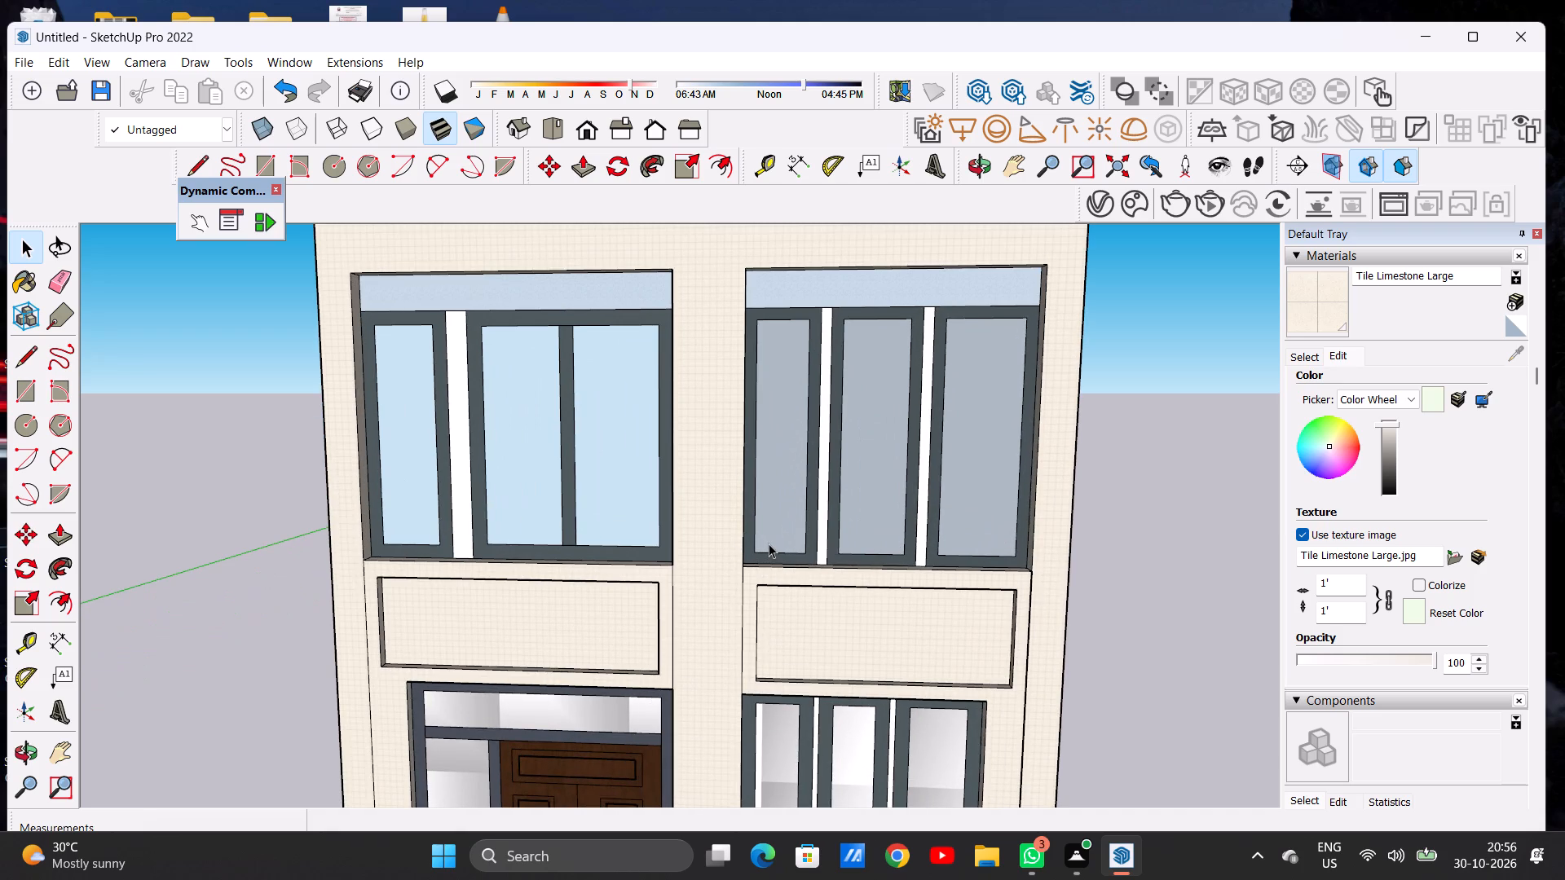
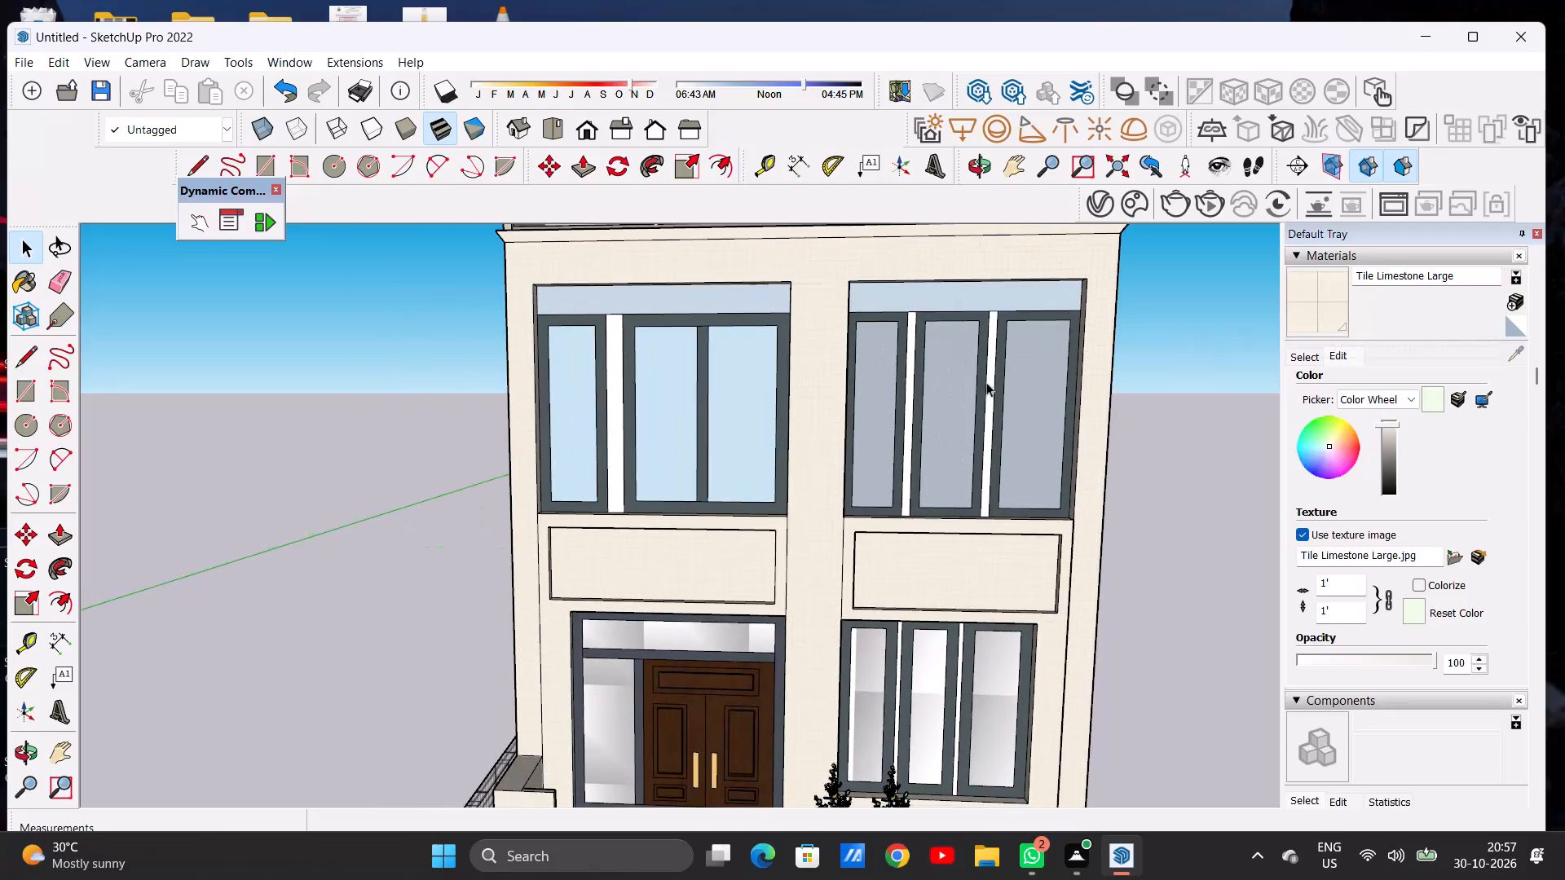
# Examine the upper front facade, including the roof railing, cornice and upper-floor windows, for surfaces without tile.
pyautogui.scroll(-9, 856, 479)
pyautogui.scroll(-5, 658, 543)
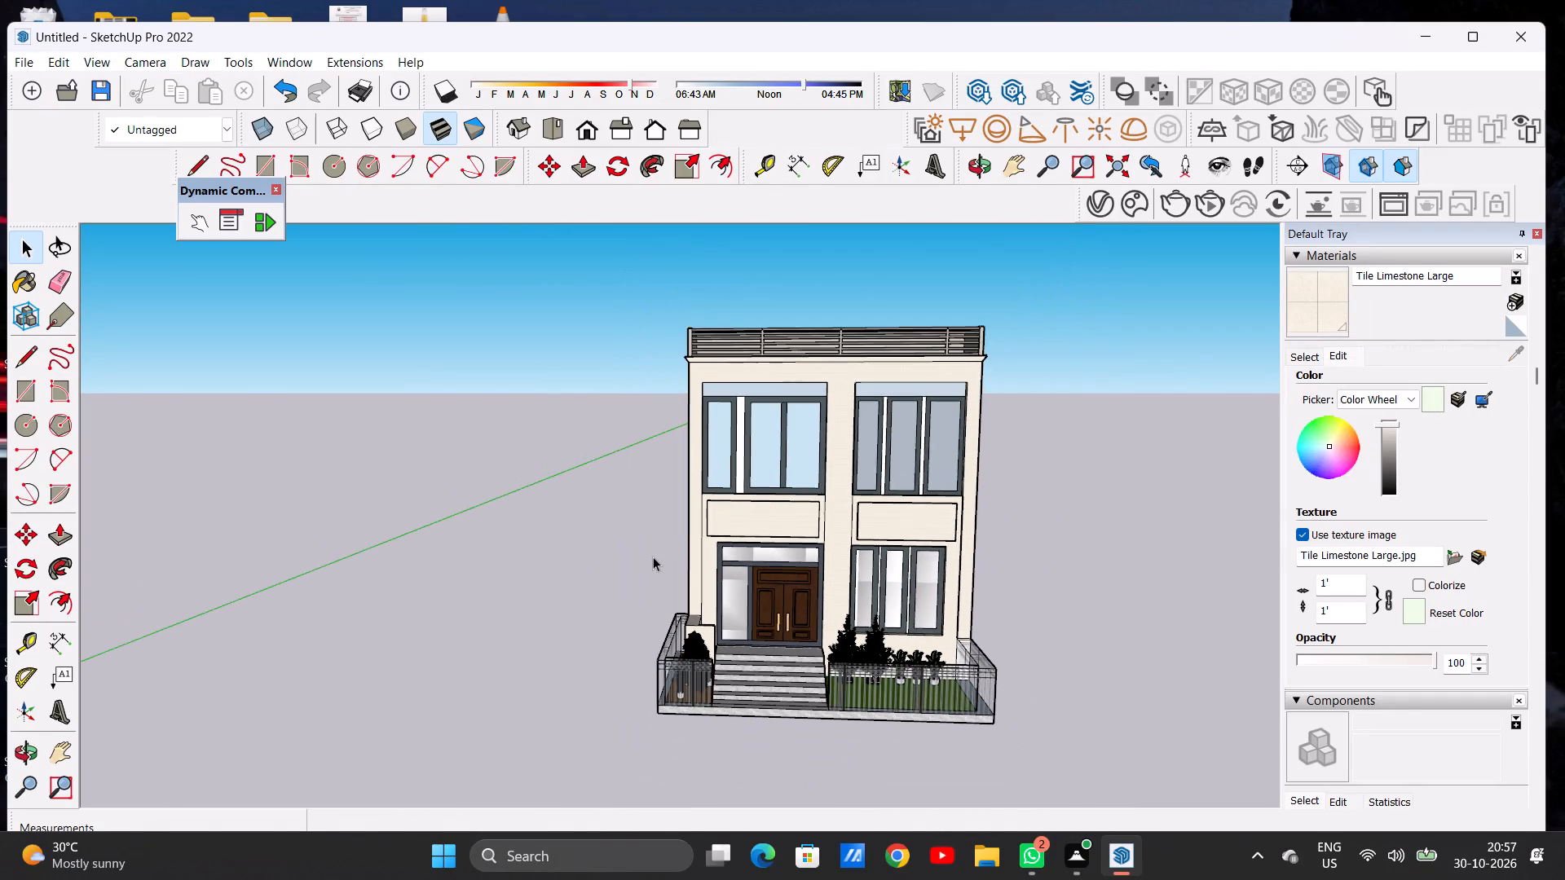
pyautogui.scroll(5, 863, 387)
pyautogui.scroll(13, 964, 399)
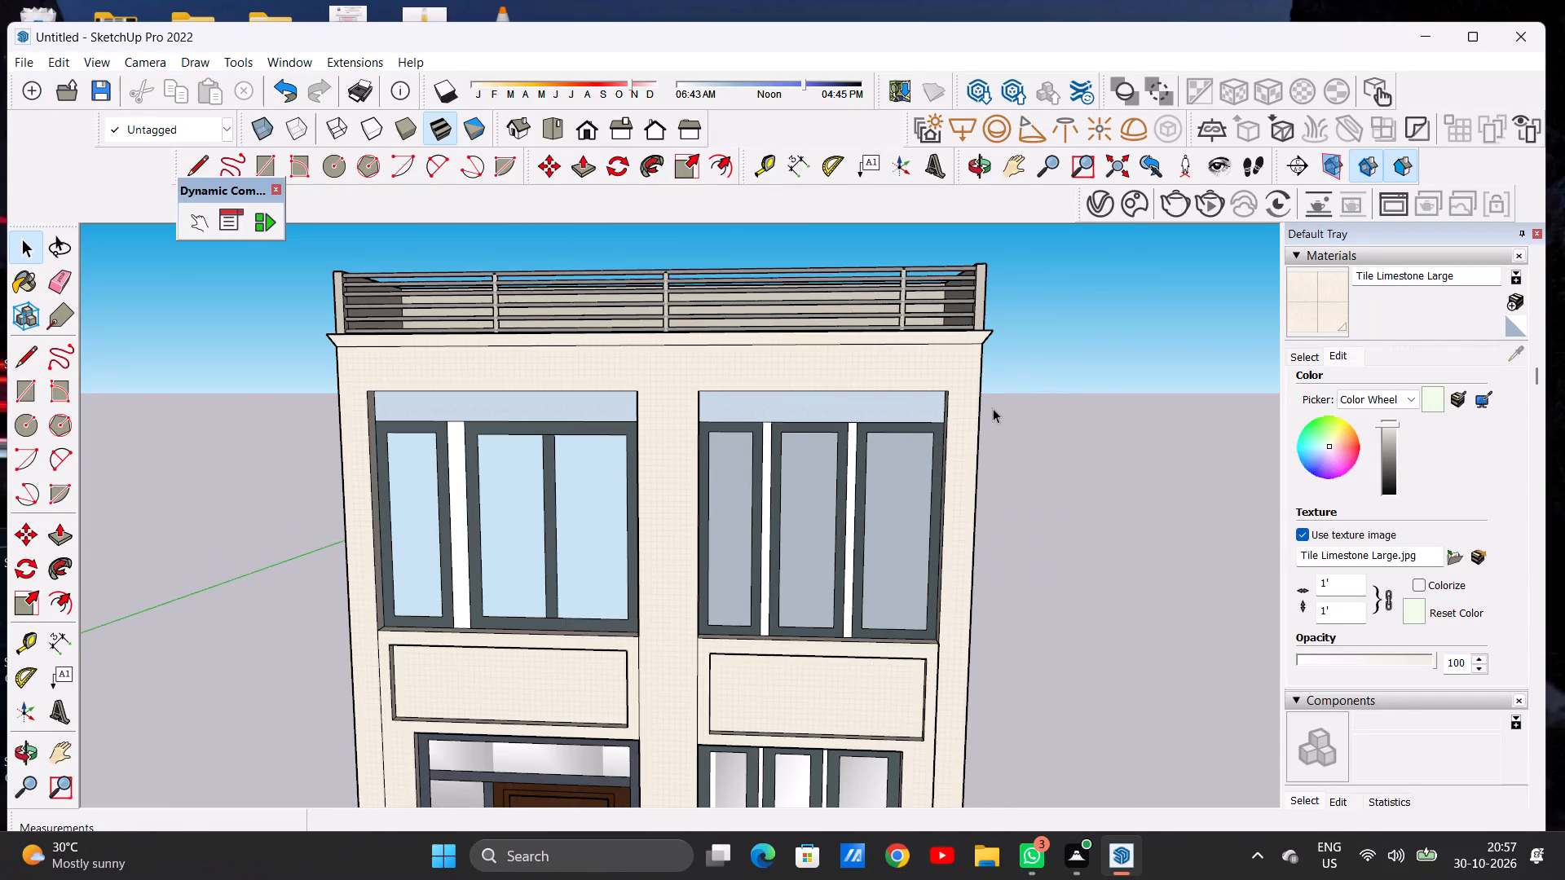
pyautogui.moveTo(990, 428); pyautogui.dragTo(1084, 439, button='middle')
pyautogui.scroll(-4, 763, 473)
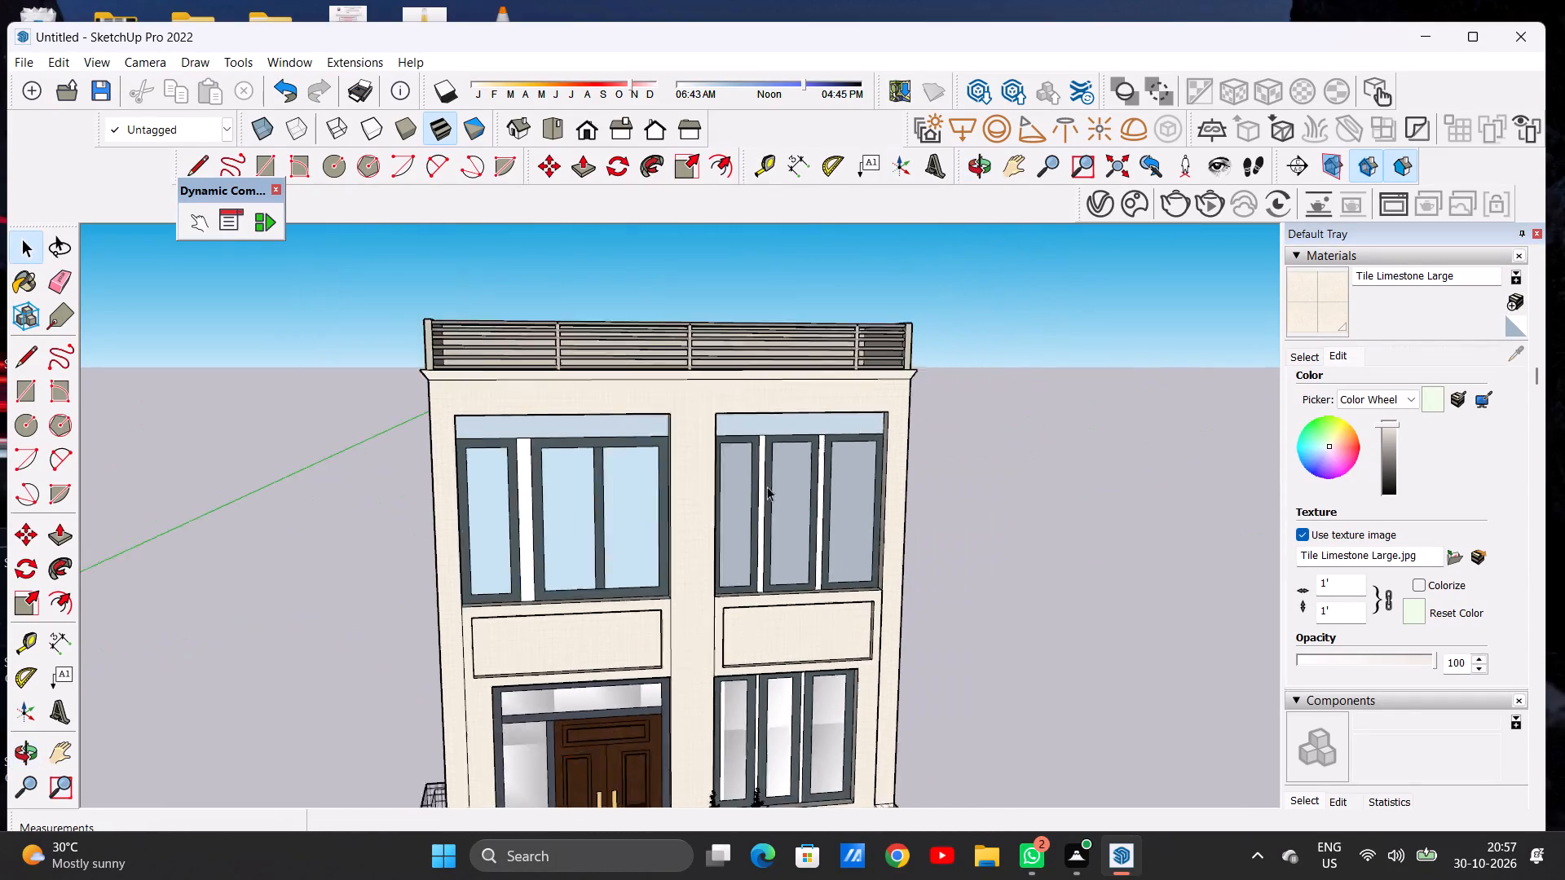
pyautogui.scroll(7, 769, 482)
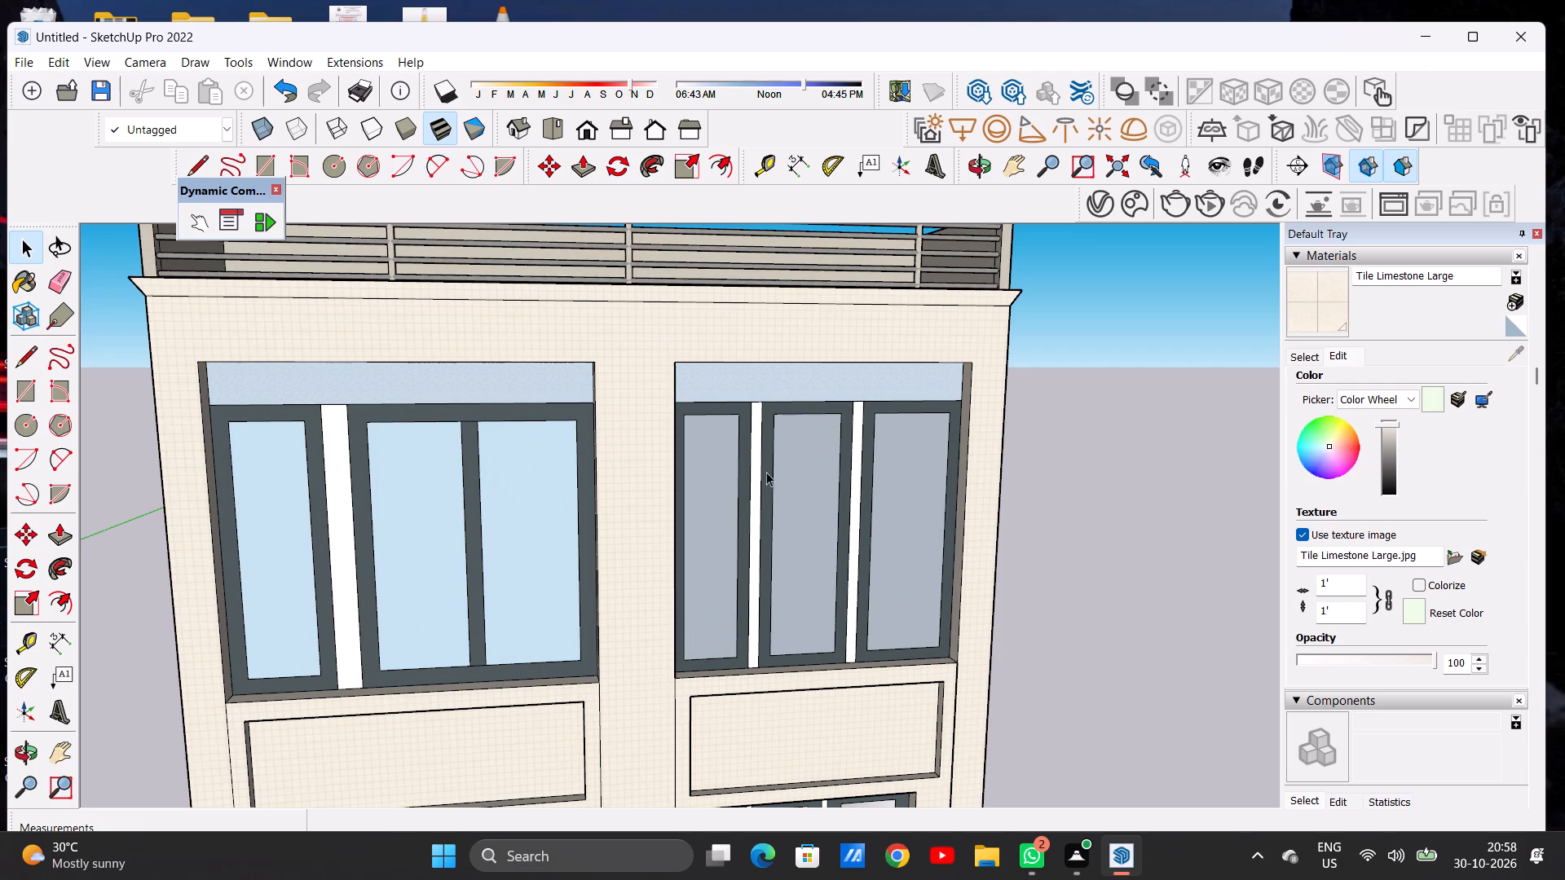
# Review the whole house from several front angles, including the entrance steps and fenced front garden.
pyautogui.scroll(-18, 747, 463)
pyautogui.scroll(-1, 902, 435)
pyautogui.moveTo(903, 431); pyautogui.dragTo(714, 423, button='middle')
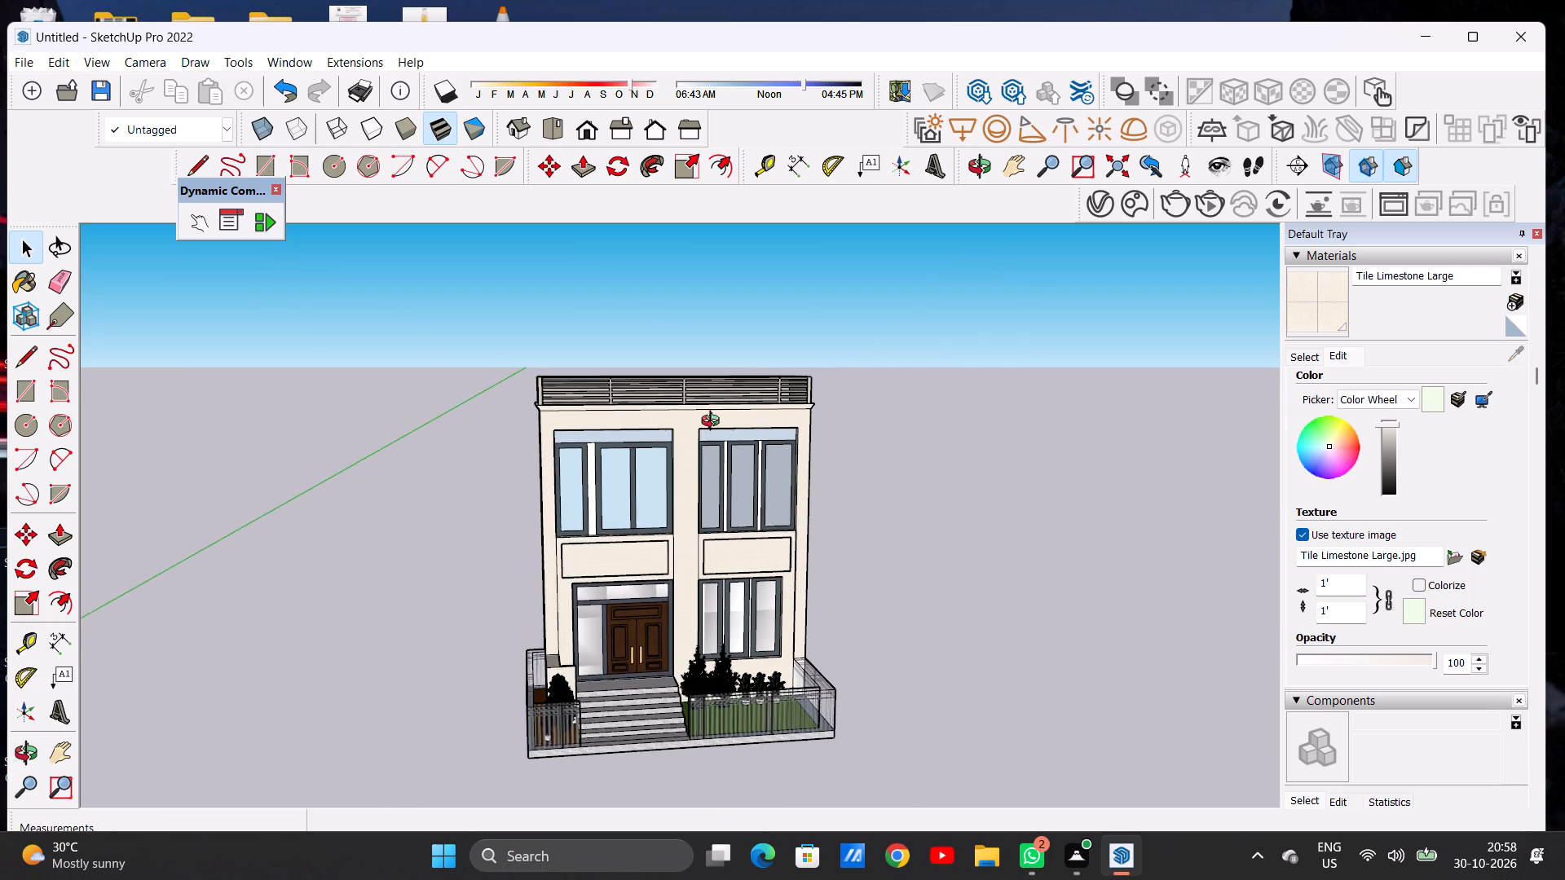
pyautogui.moveTo(714, 423); pyautogui.dragTo(826, 435, button='middle')
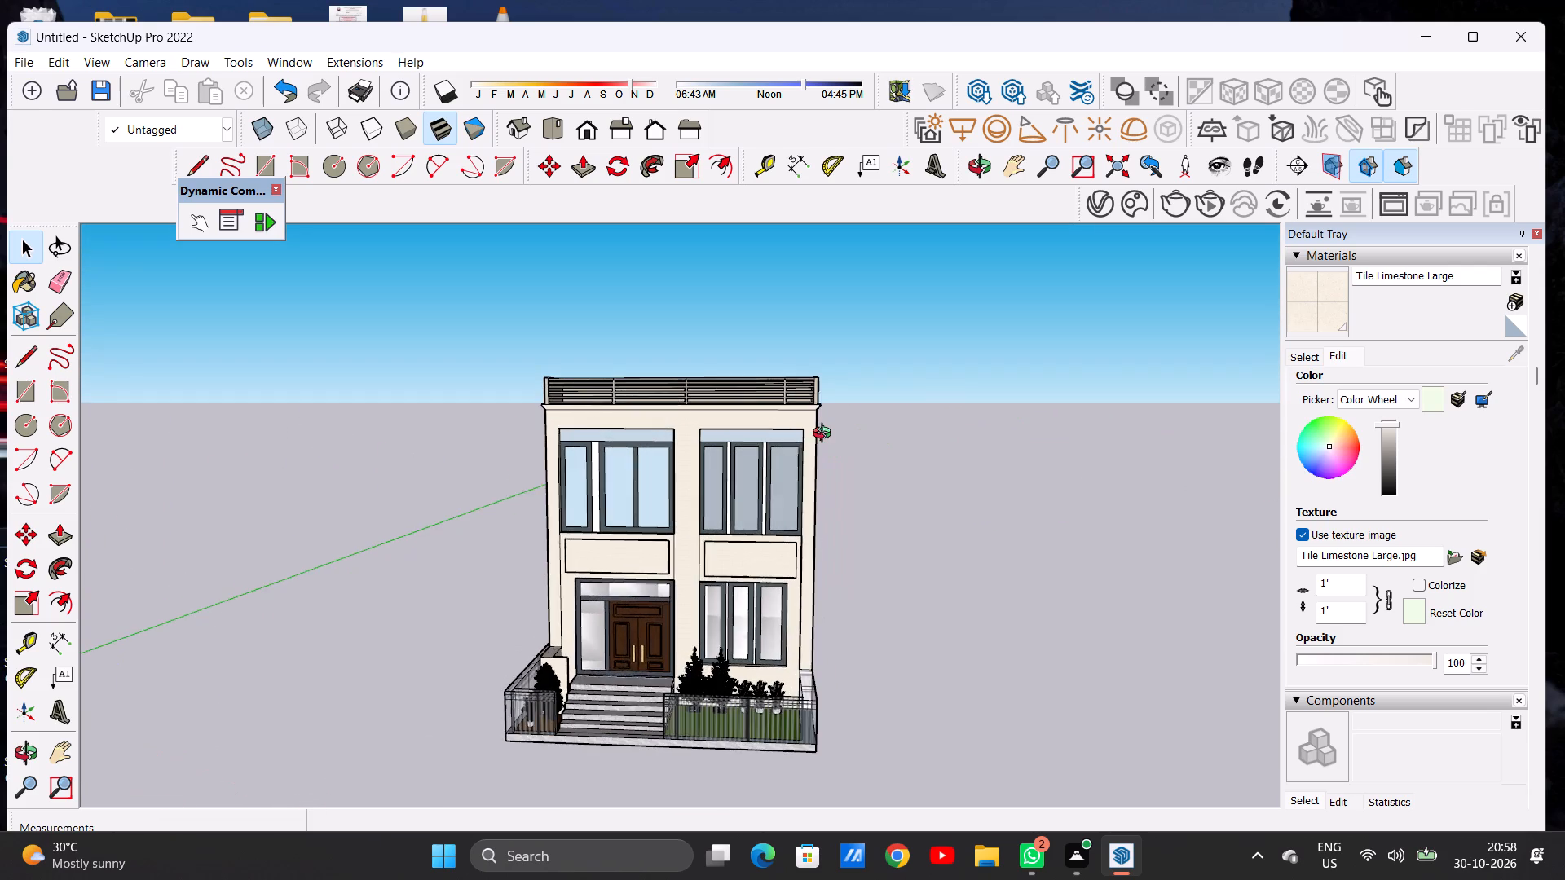
pyautogui.moveTo(826, 435); pyautogui.dragTo(827, 435, button='middle')
pyautogui.scroll(-4, 730, 474)
pyautogui.moveTo(624, 504); pyautogui.dragTo(812, 491, button='middle')
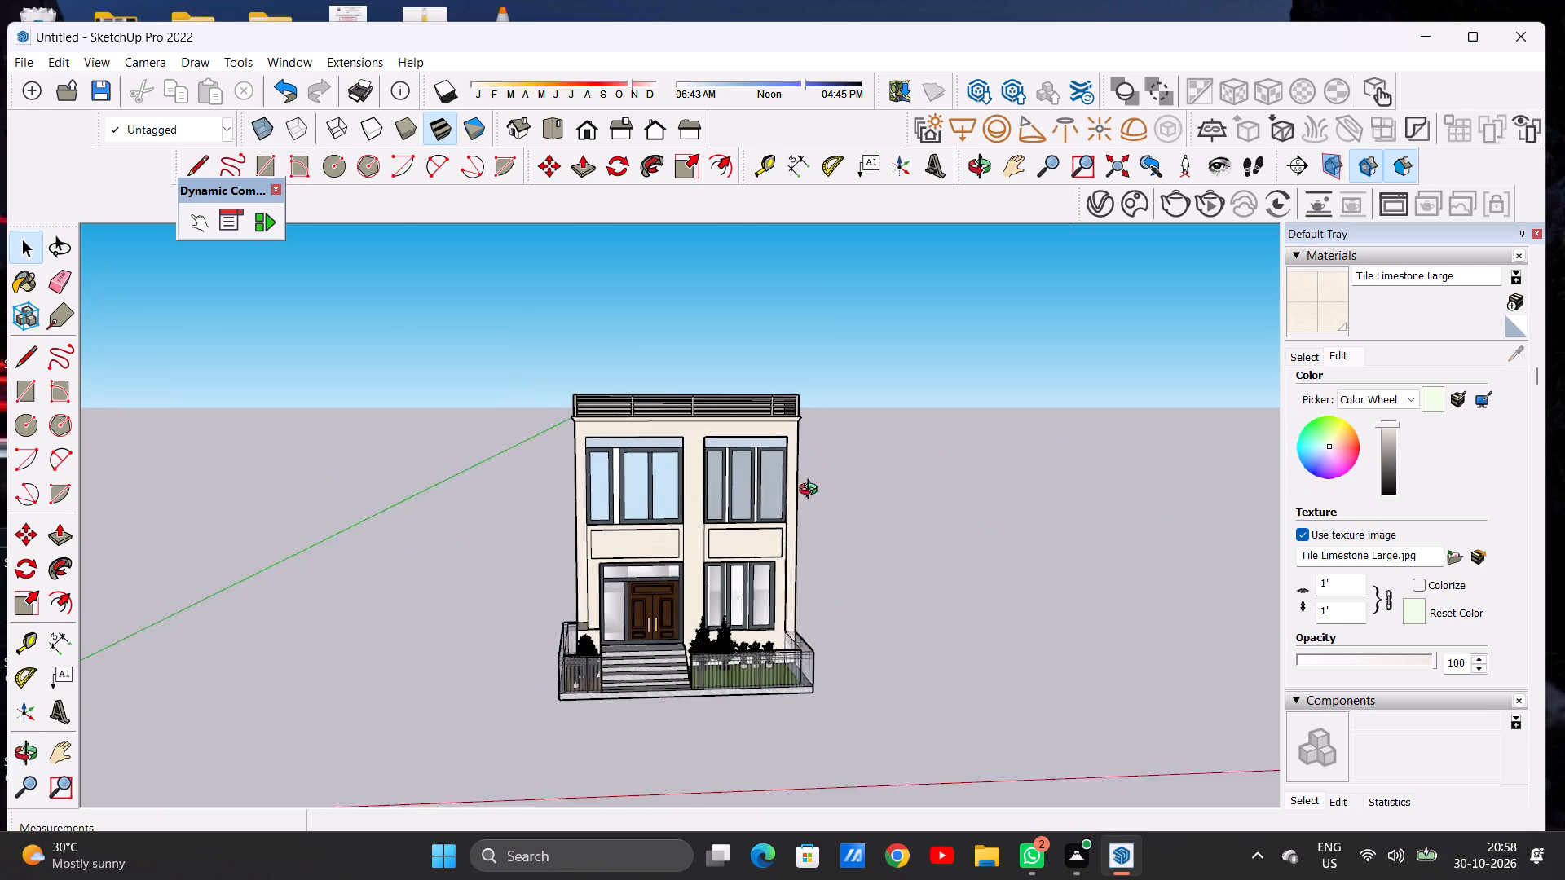
pyautogui.moveTo(812, 491); pyautogui.dragTo(615, 500, button='middle')
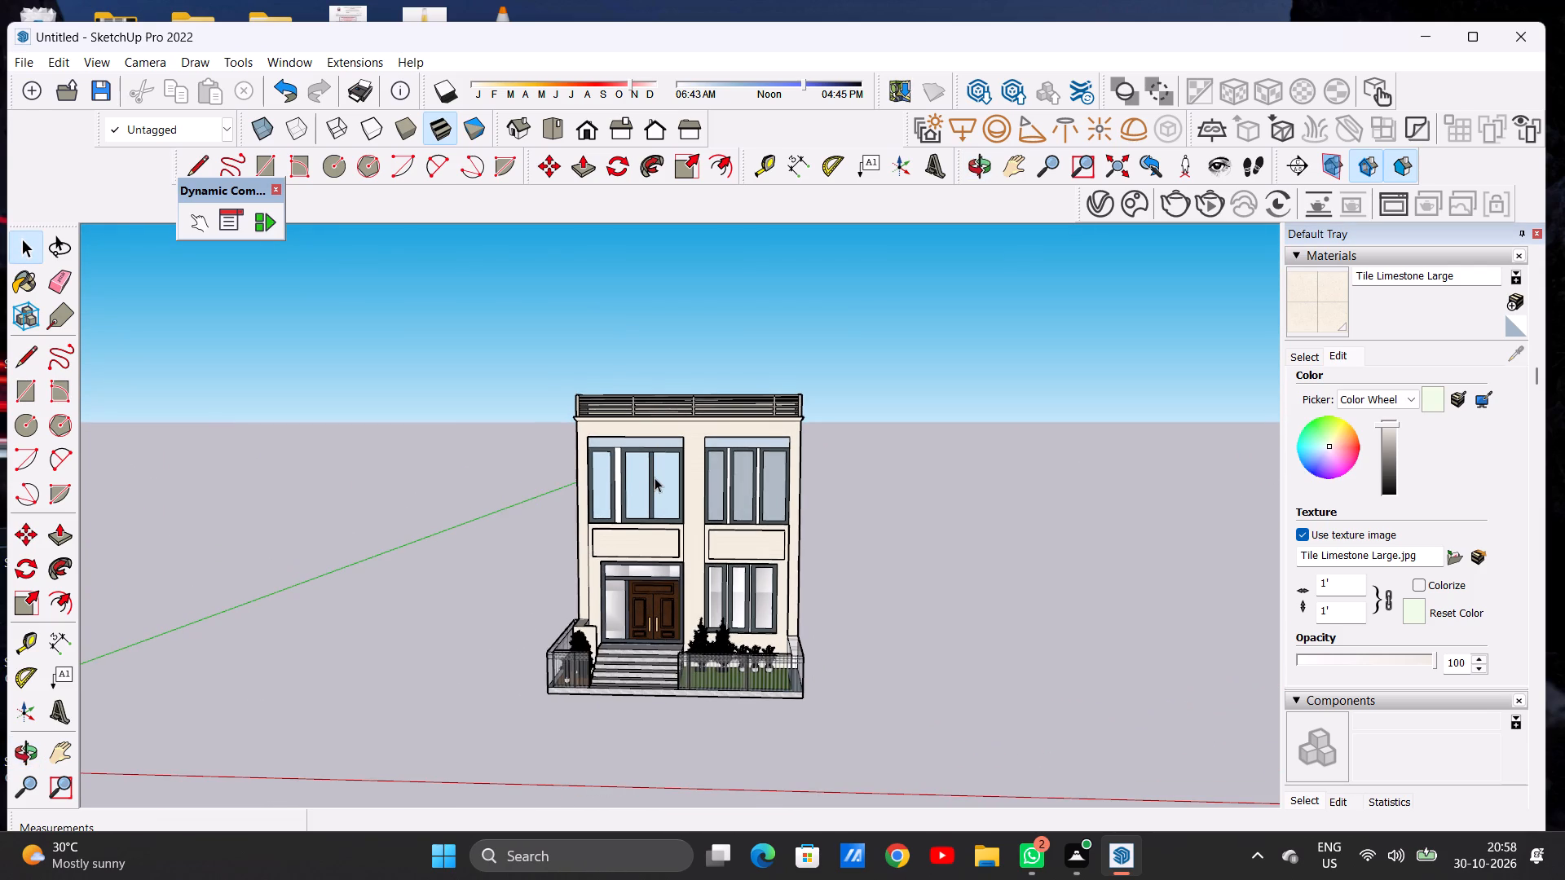
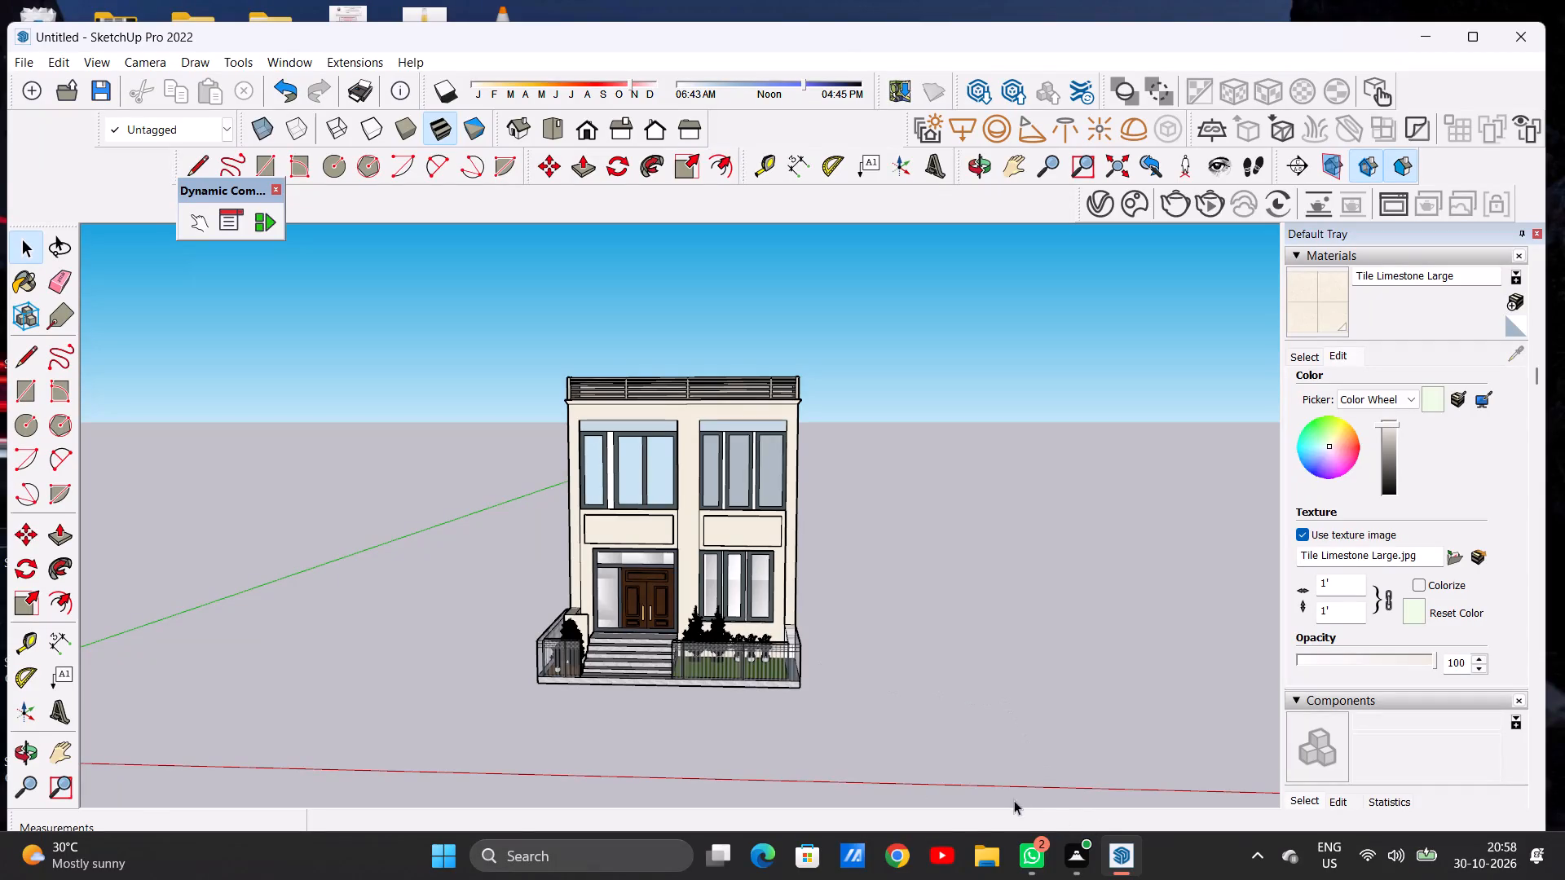
# Review the whole front facade and the house's side wall from near and far, checking the finished tile surfaces.
pyautogui.scroll(5, 681, 658)
pyautogui.scroll(-1, 623, 607)
pyautogui.scroll(9, 621, 604)
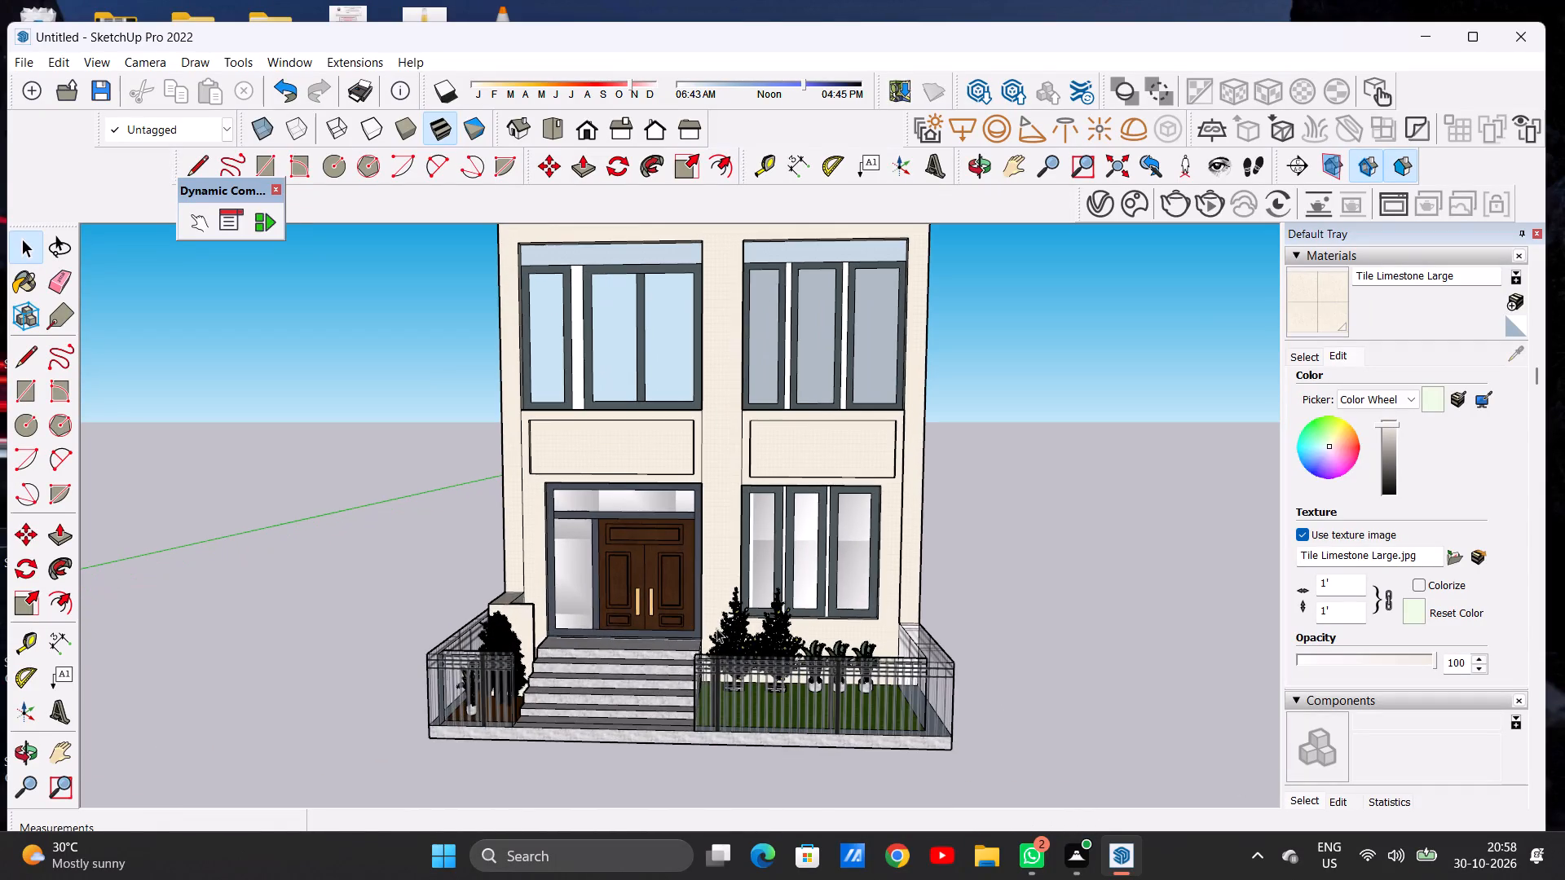
pyautogui.scroll(-4, 787, 642)
pyautogui.scroll(3, 787, 642)
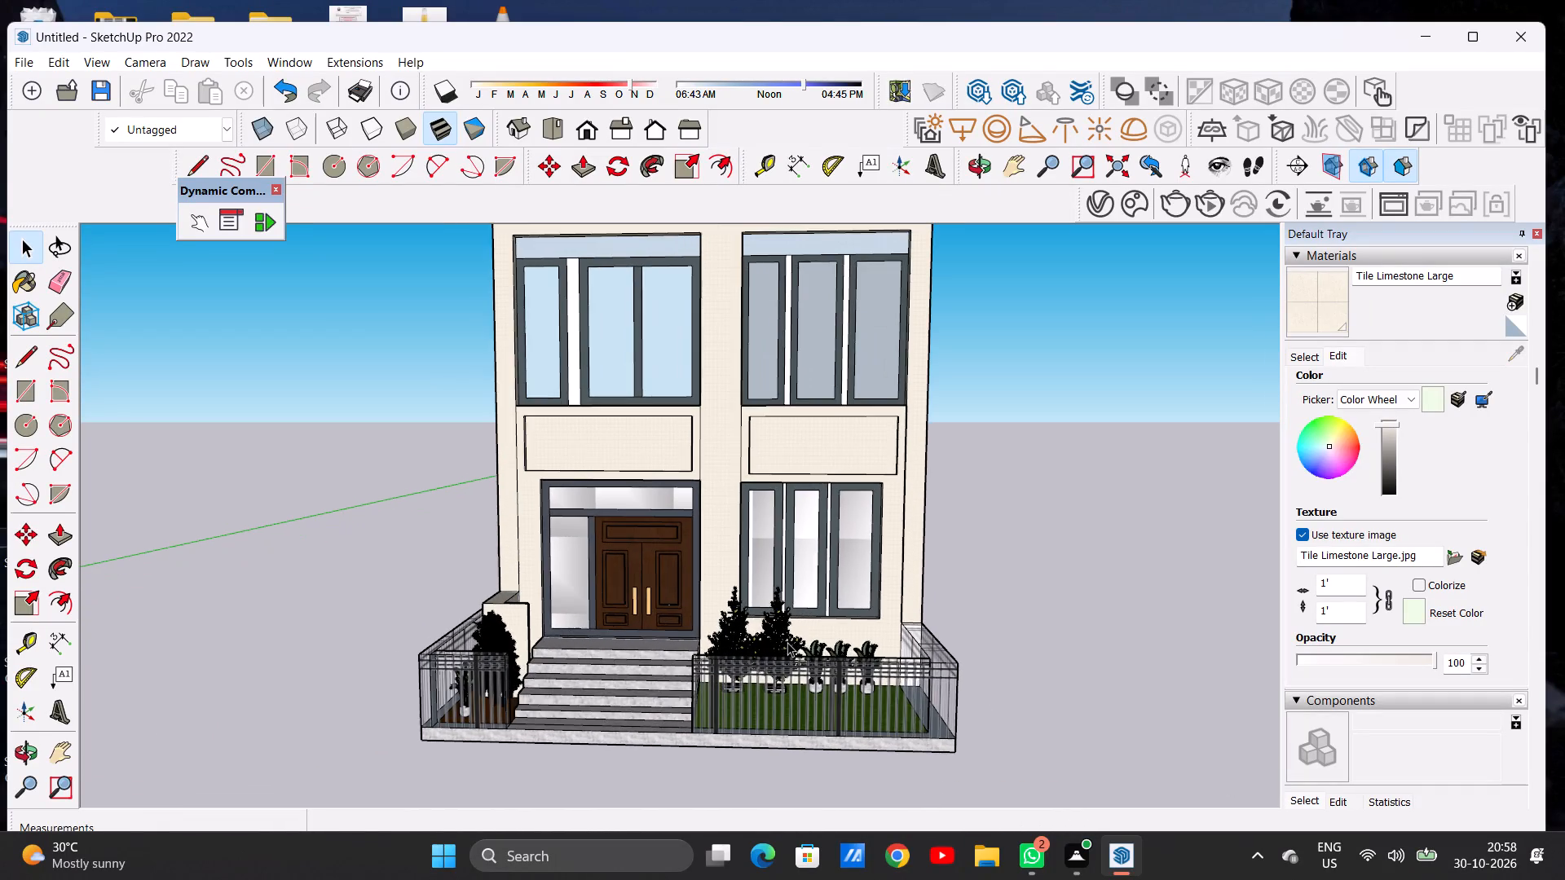
pyautogui.scroll(-5, 787, 642)
pyautogui.moveTo(917, 533); pyautogui.dragTo(805, 523, button='middle')
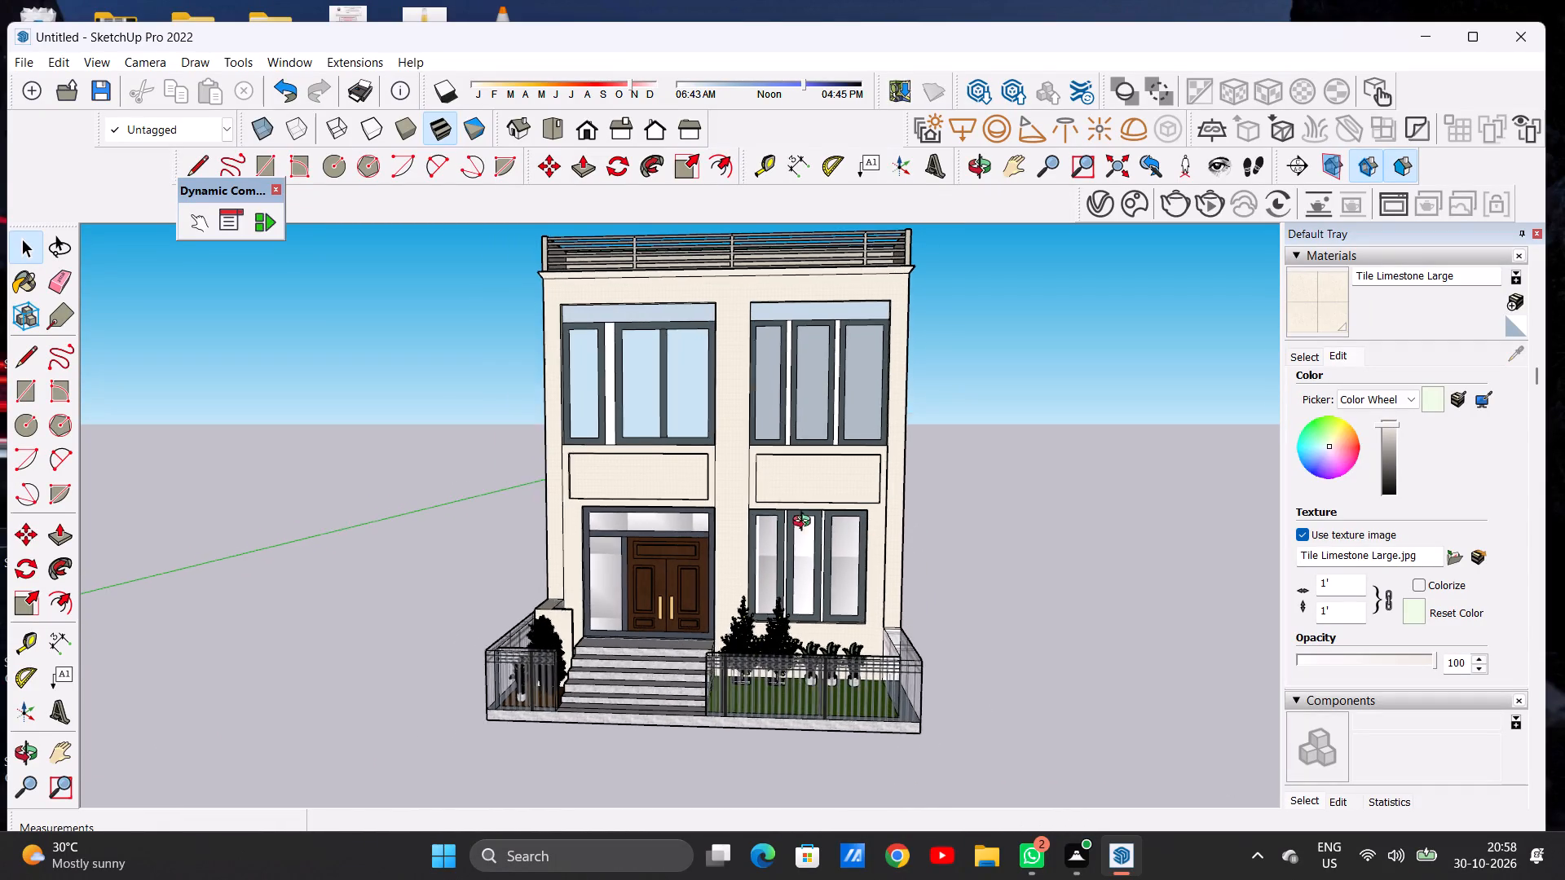
pyautogui.moveTo(805, 523); pyautogui.dragTo(698, 517, button='middle')
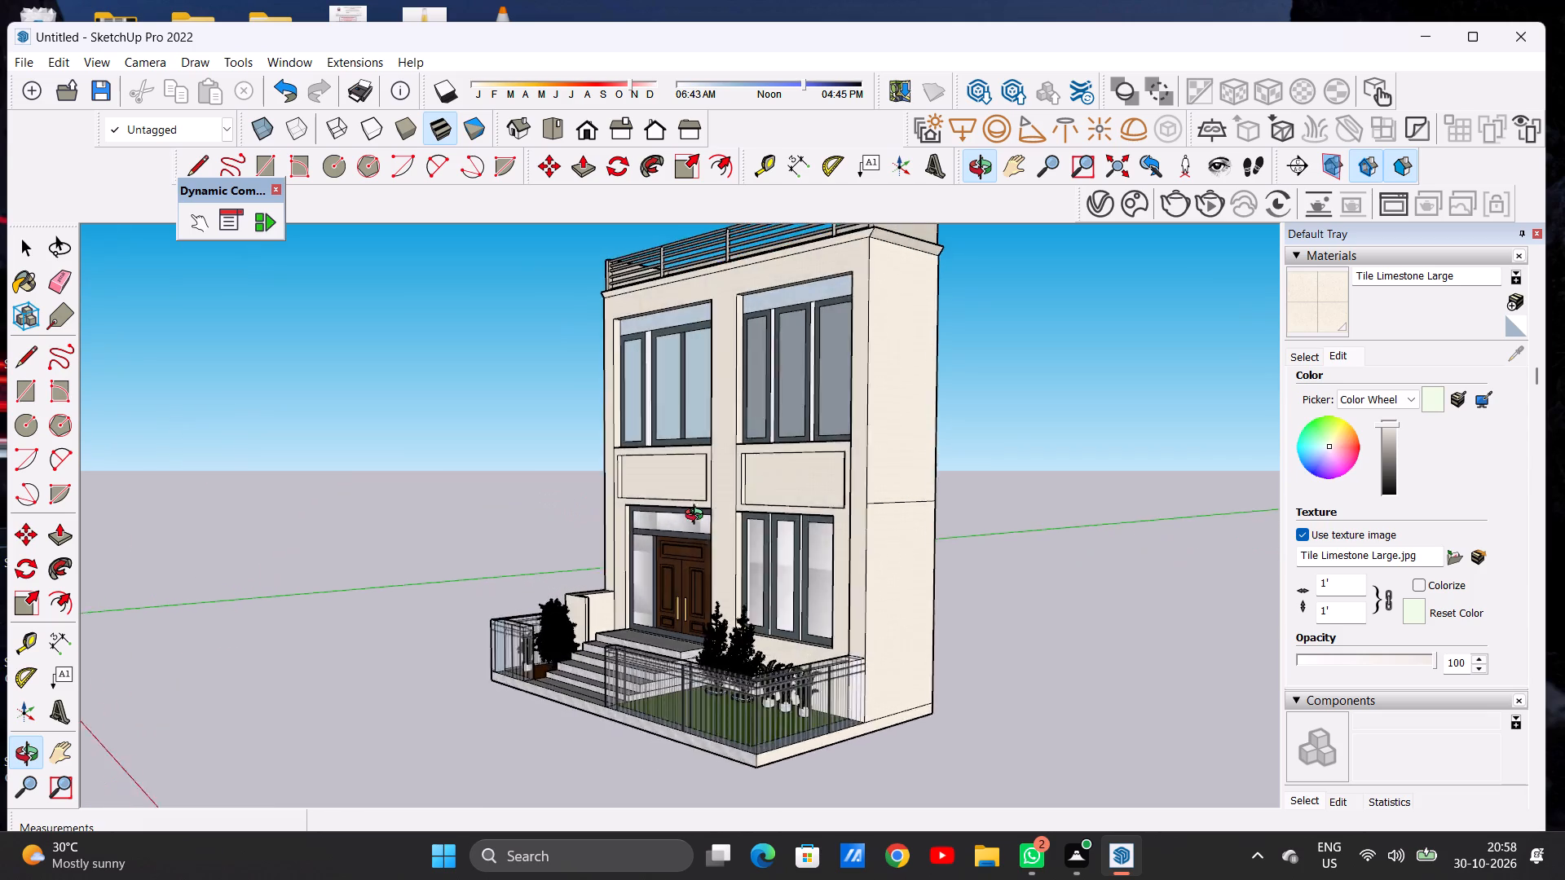
pyautogui.moveTo(698, 517); pyautogui.dragTo(899, 528, button='middle')
pyautogui.scroll(-2, 764, 565)
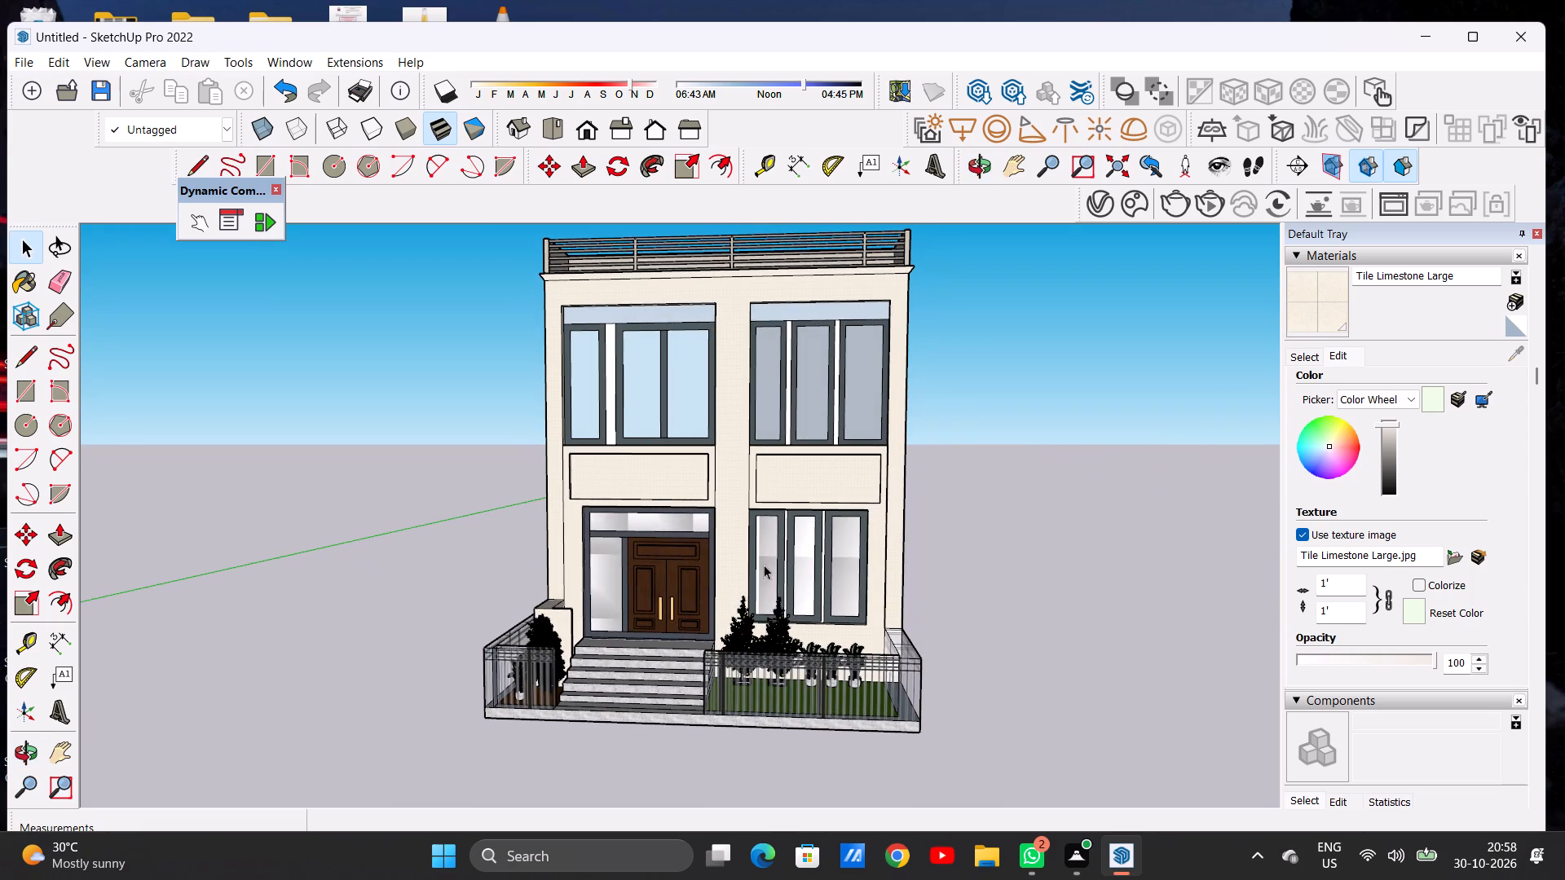
pyautogui.scroll(-4, 764, 565)
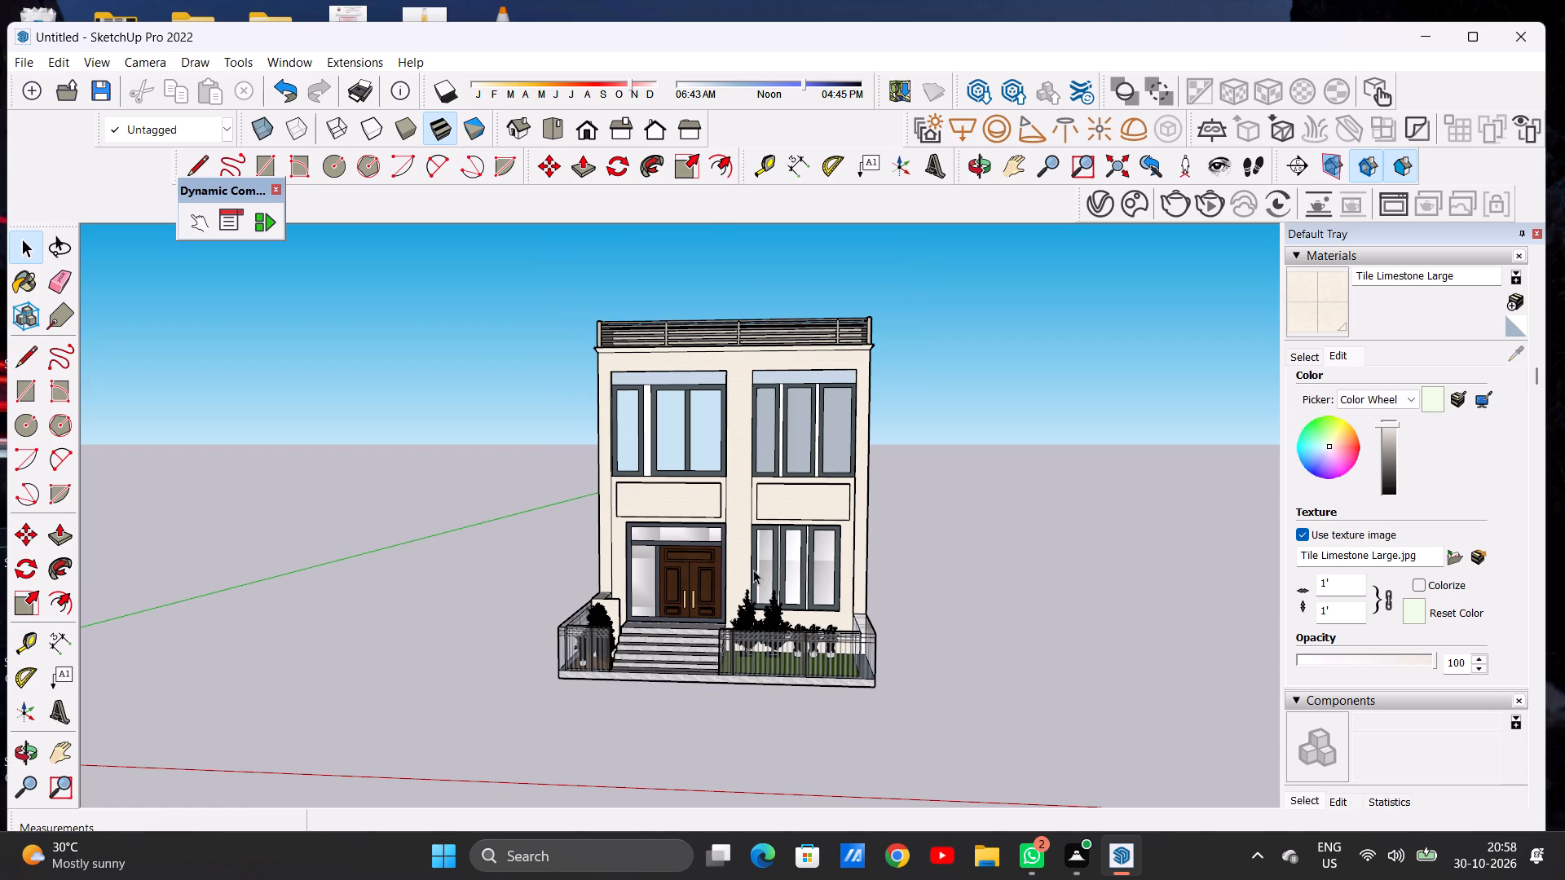
pyautogui.scroll(-6, 636, 554)
# Examine the entrance steps, door, fenced garden and potted trees from straight ahead and from above.
pyautogui.scroll(13, 734, 622)
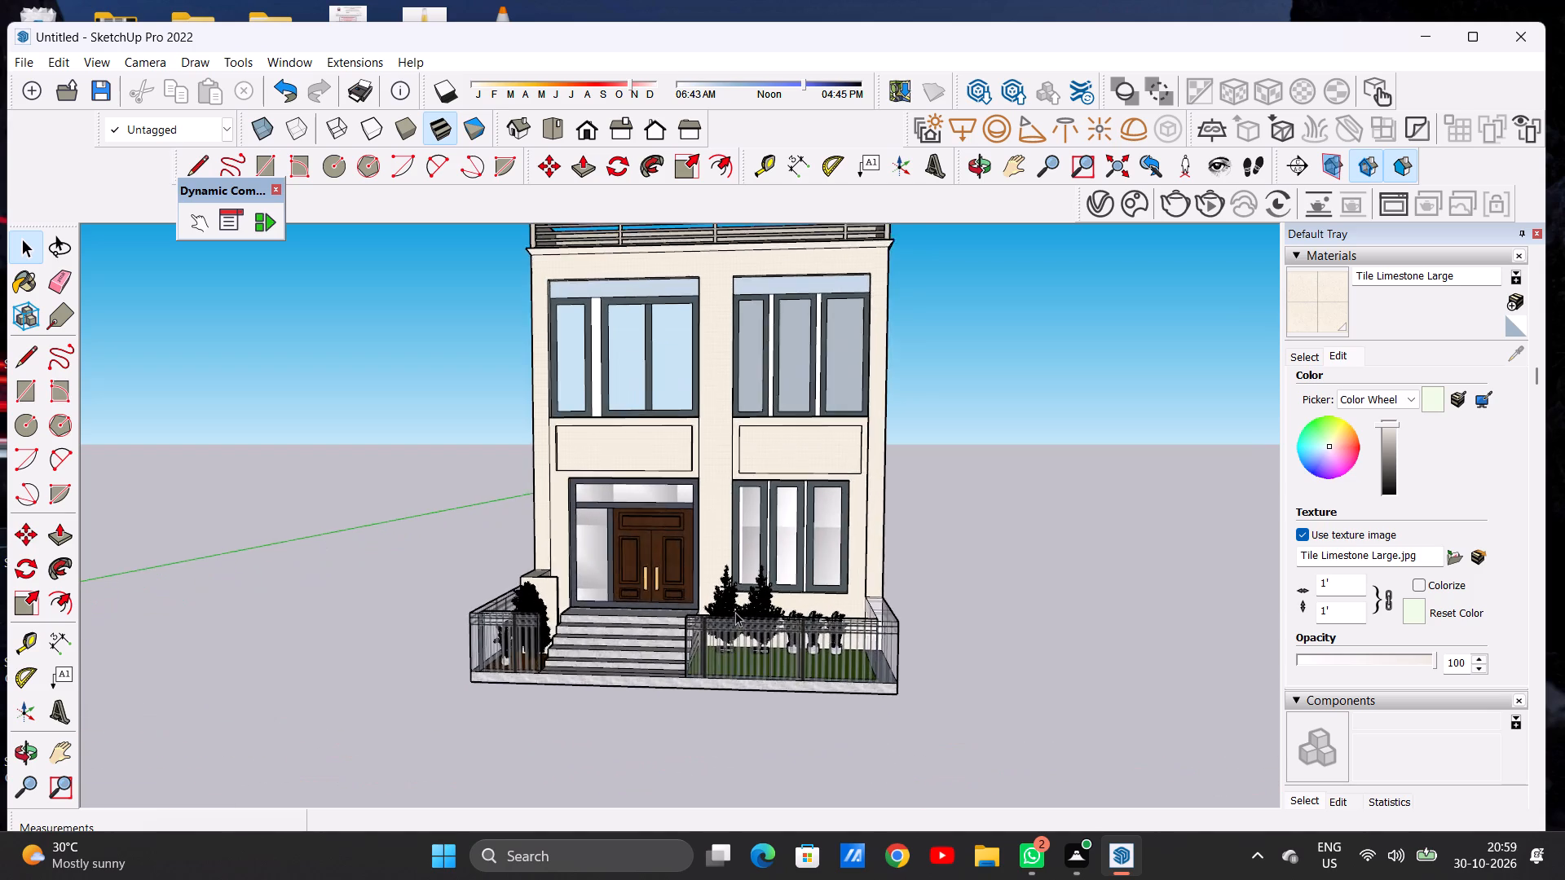
pyautogui.scroll(12, 731, 611)
pyautogui.scroll(-1, 731, 601)
pyautogui.scroll(1, 730, 601)
pyautogui.click(721, 587)
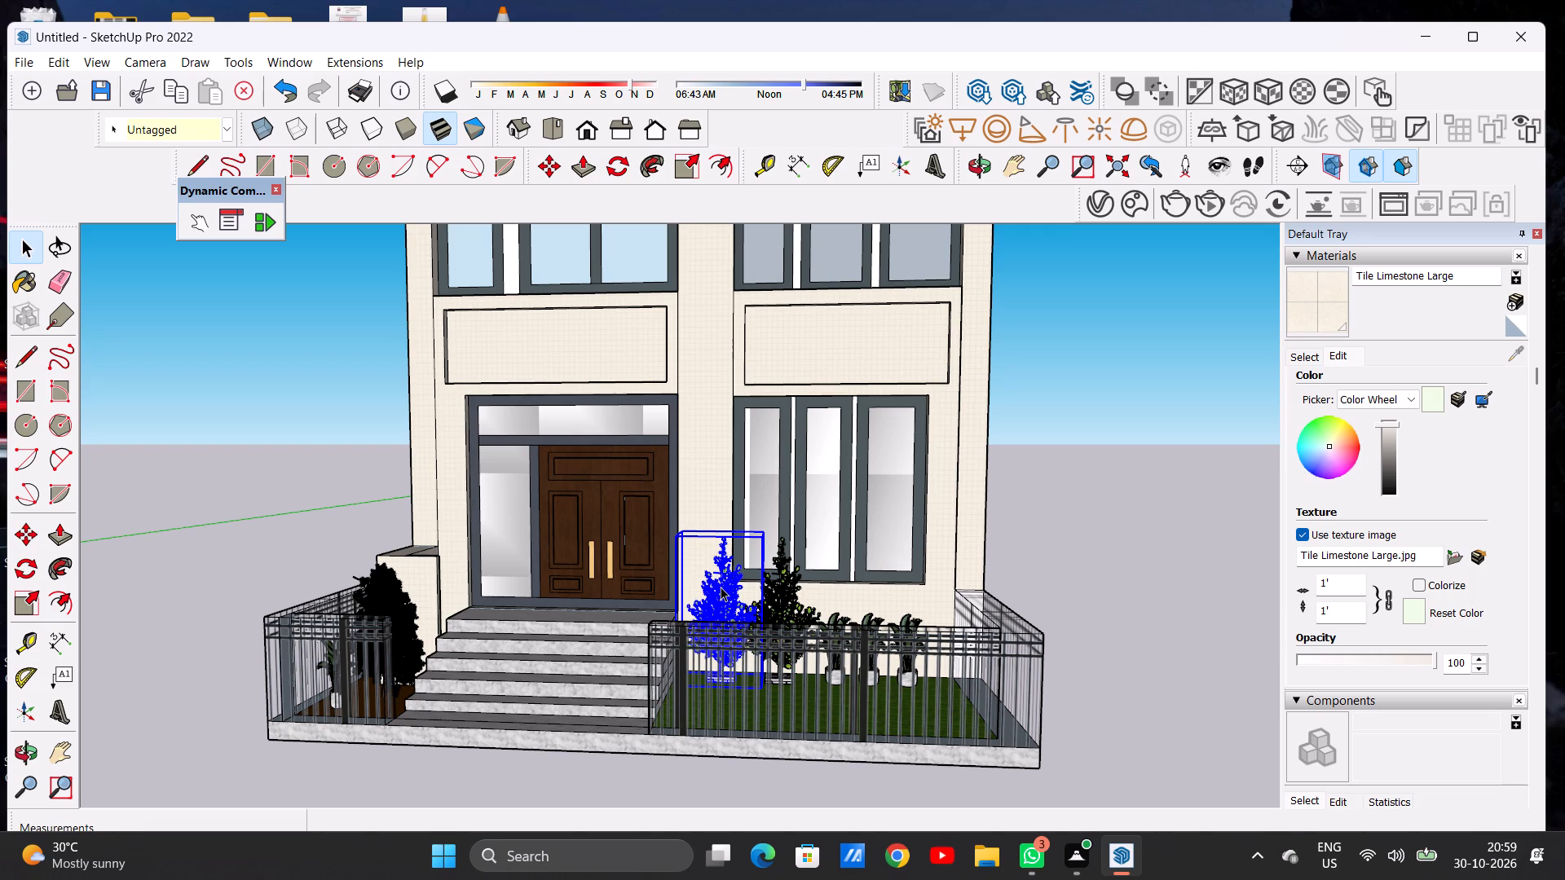
pyautogui.scroll(-14, 718, 587)
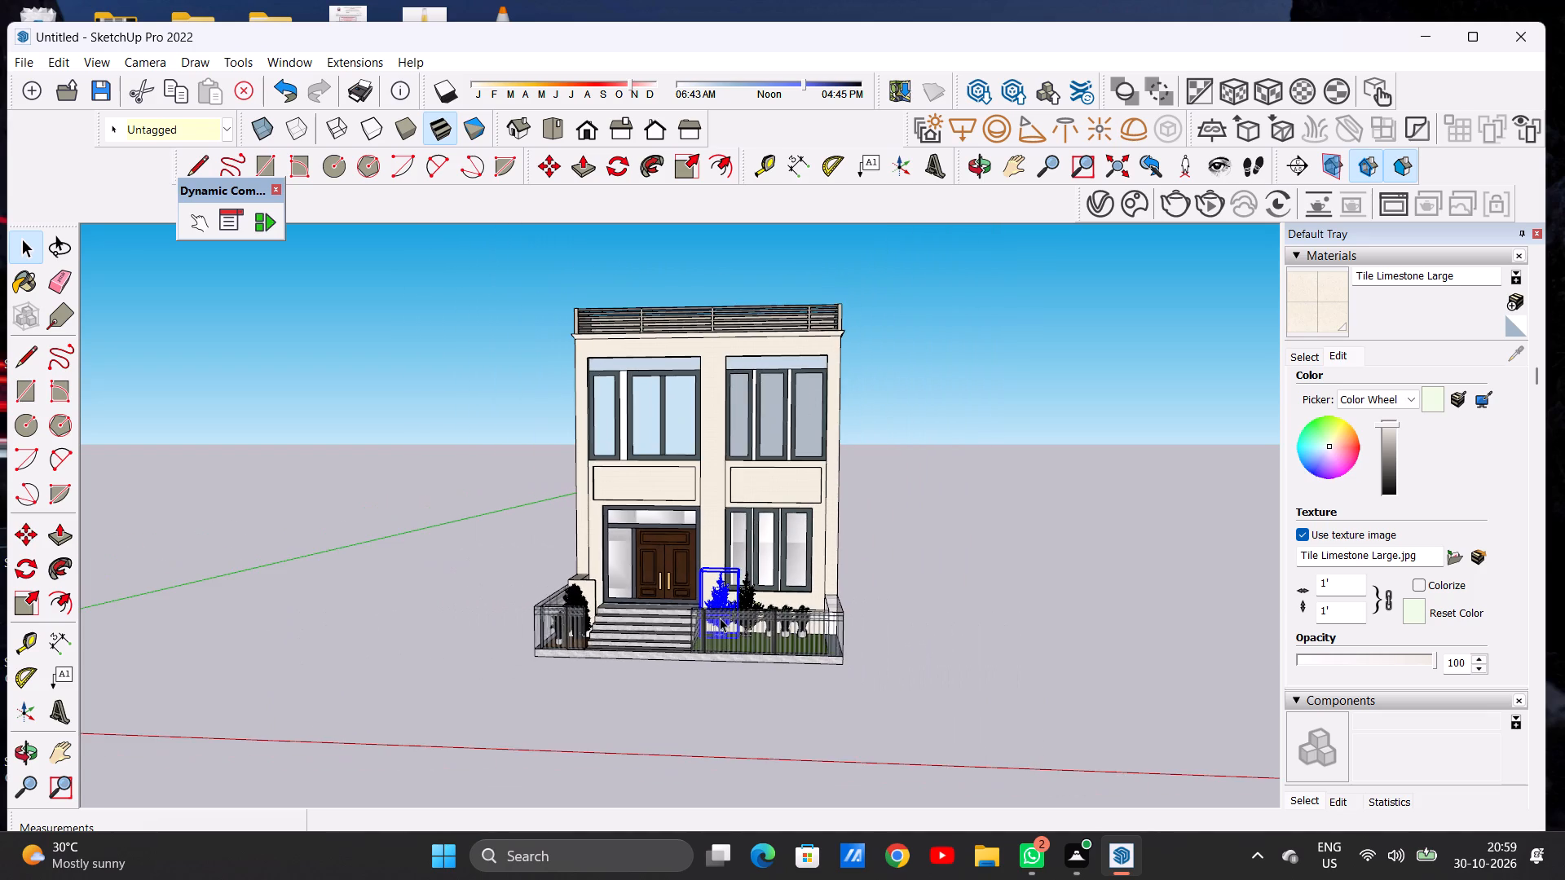
pyautogui.scroll(12, 718, 617)
pyautogui.moveTo(667, 601); pyautogui.dragTo(851, 607, button='middle')
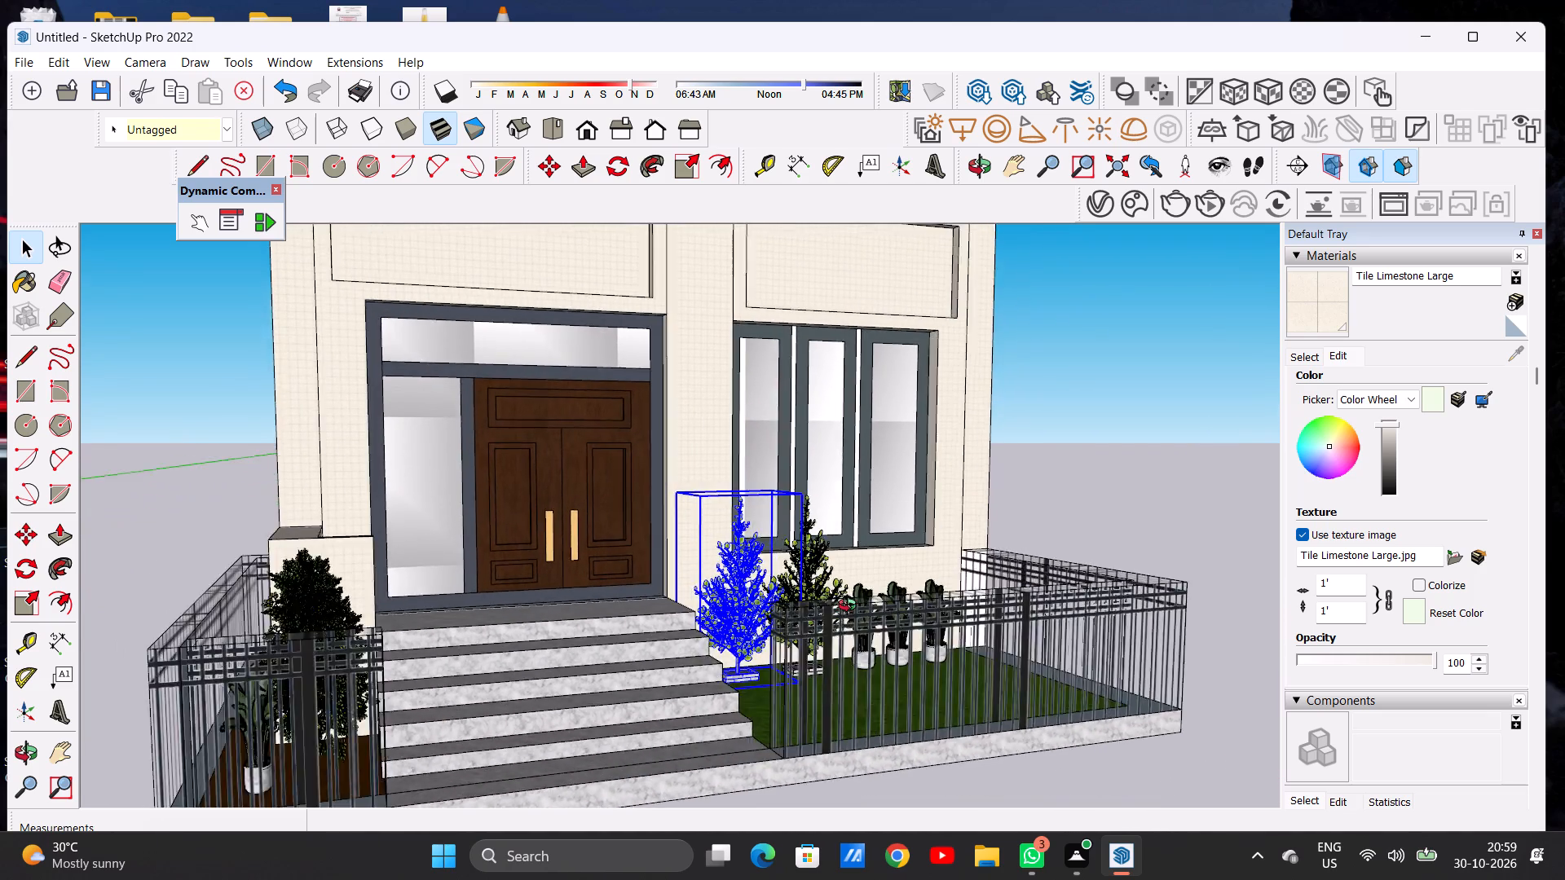
pyautogui.moveTo(851, 607); pyautogui.dragTo(721, 726, button='middle')
pyautogui.scroll(-7, 716, 639)
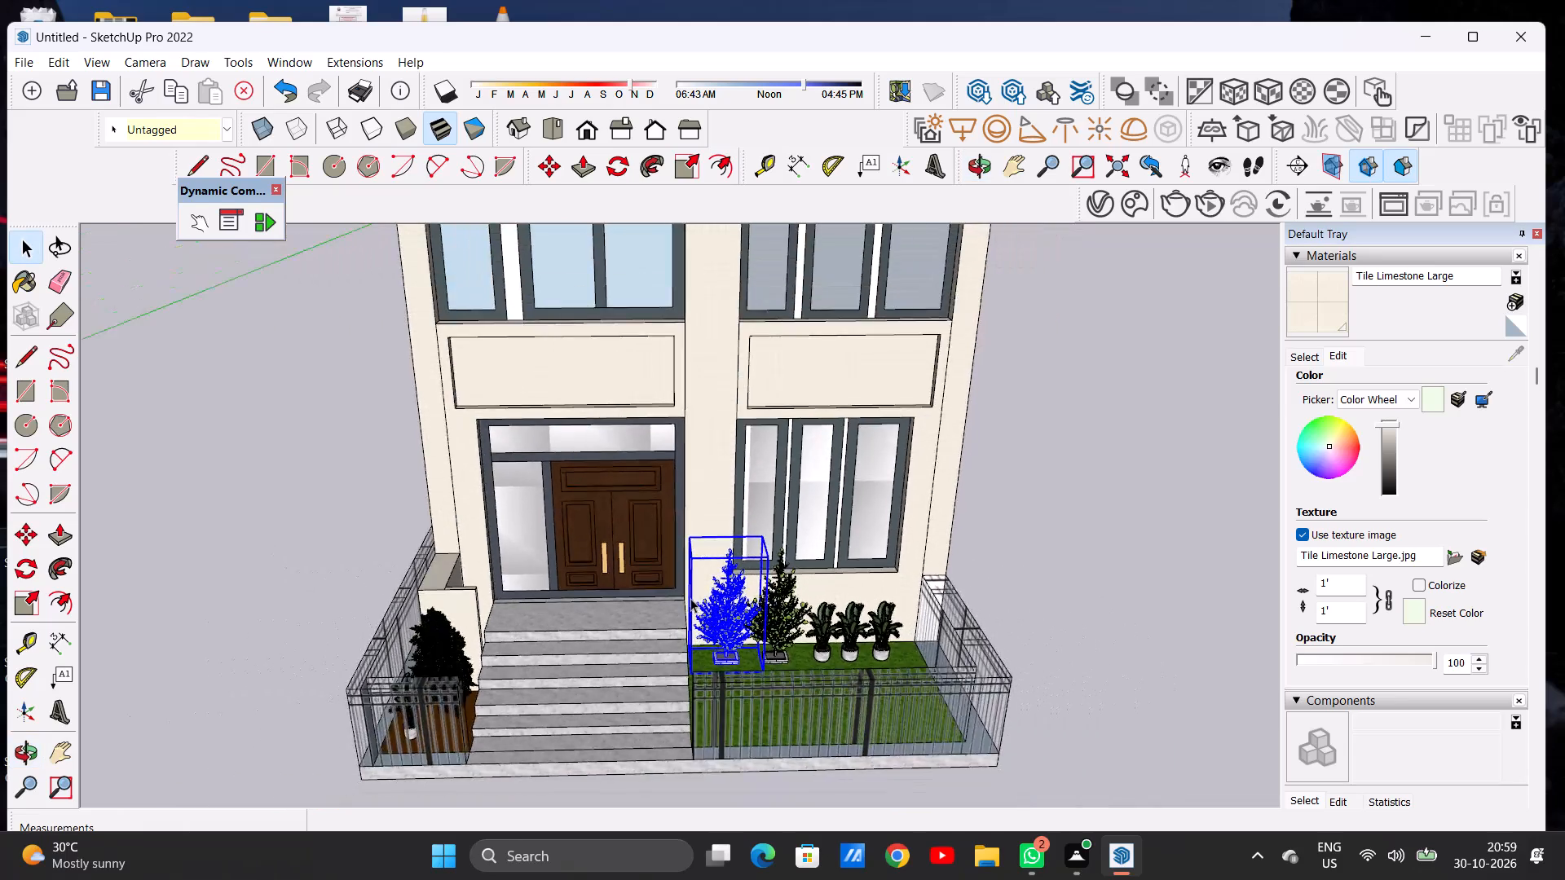
pyautogui.scroll(-6, 690, 598)
pyautogui.scroll(3, 575, 592)
pyautogui.click(1040, 517)
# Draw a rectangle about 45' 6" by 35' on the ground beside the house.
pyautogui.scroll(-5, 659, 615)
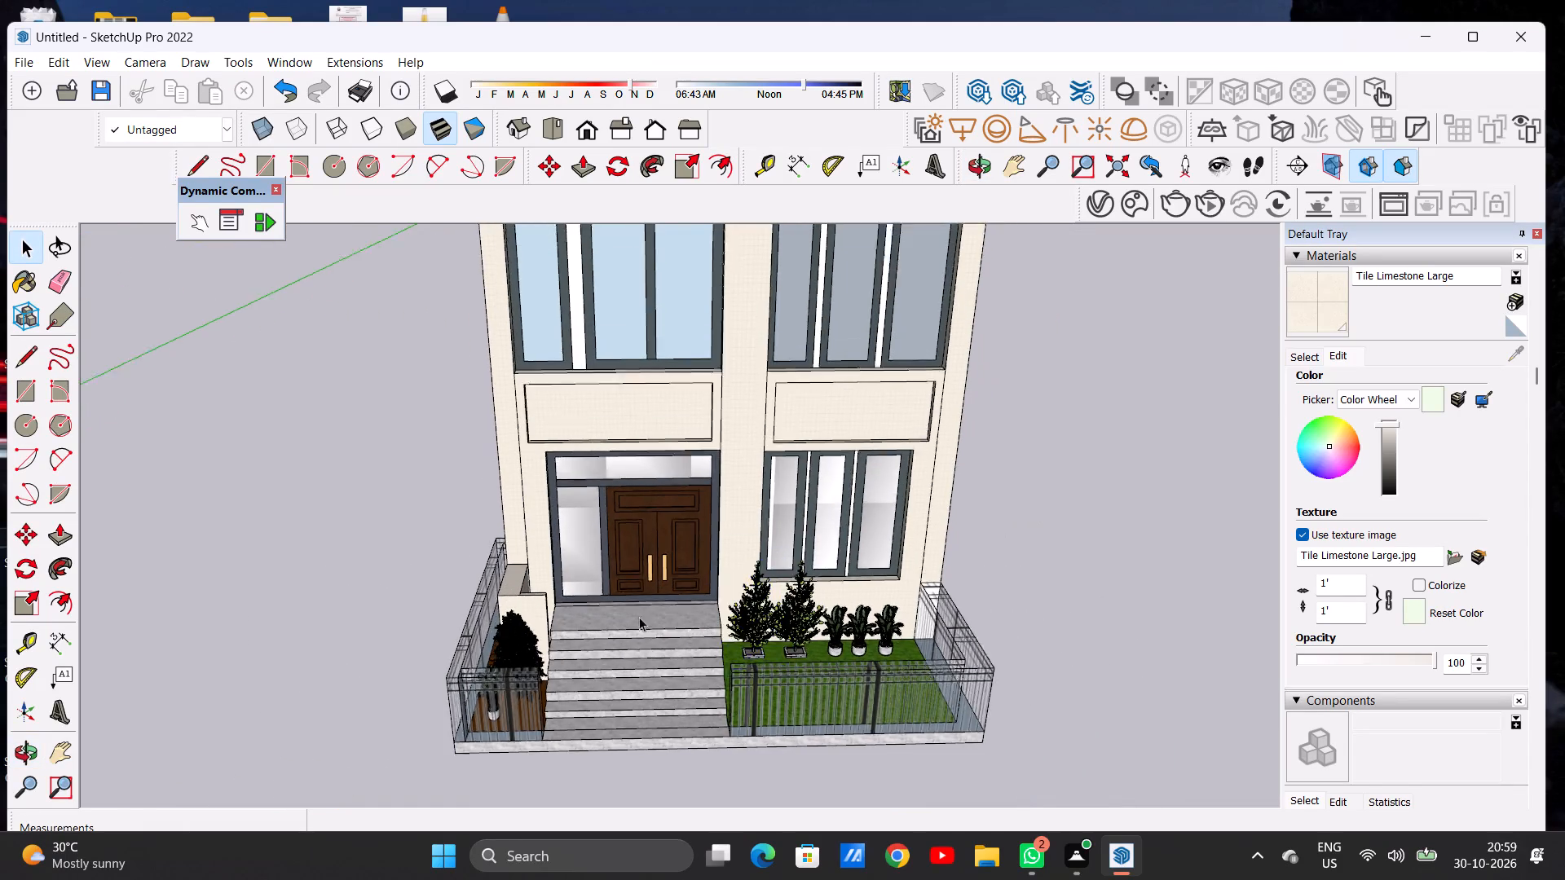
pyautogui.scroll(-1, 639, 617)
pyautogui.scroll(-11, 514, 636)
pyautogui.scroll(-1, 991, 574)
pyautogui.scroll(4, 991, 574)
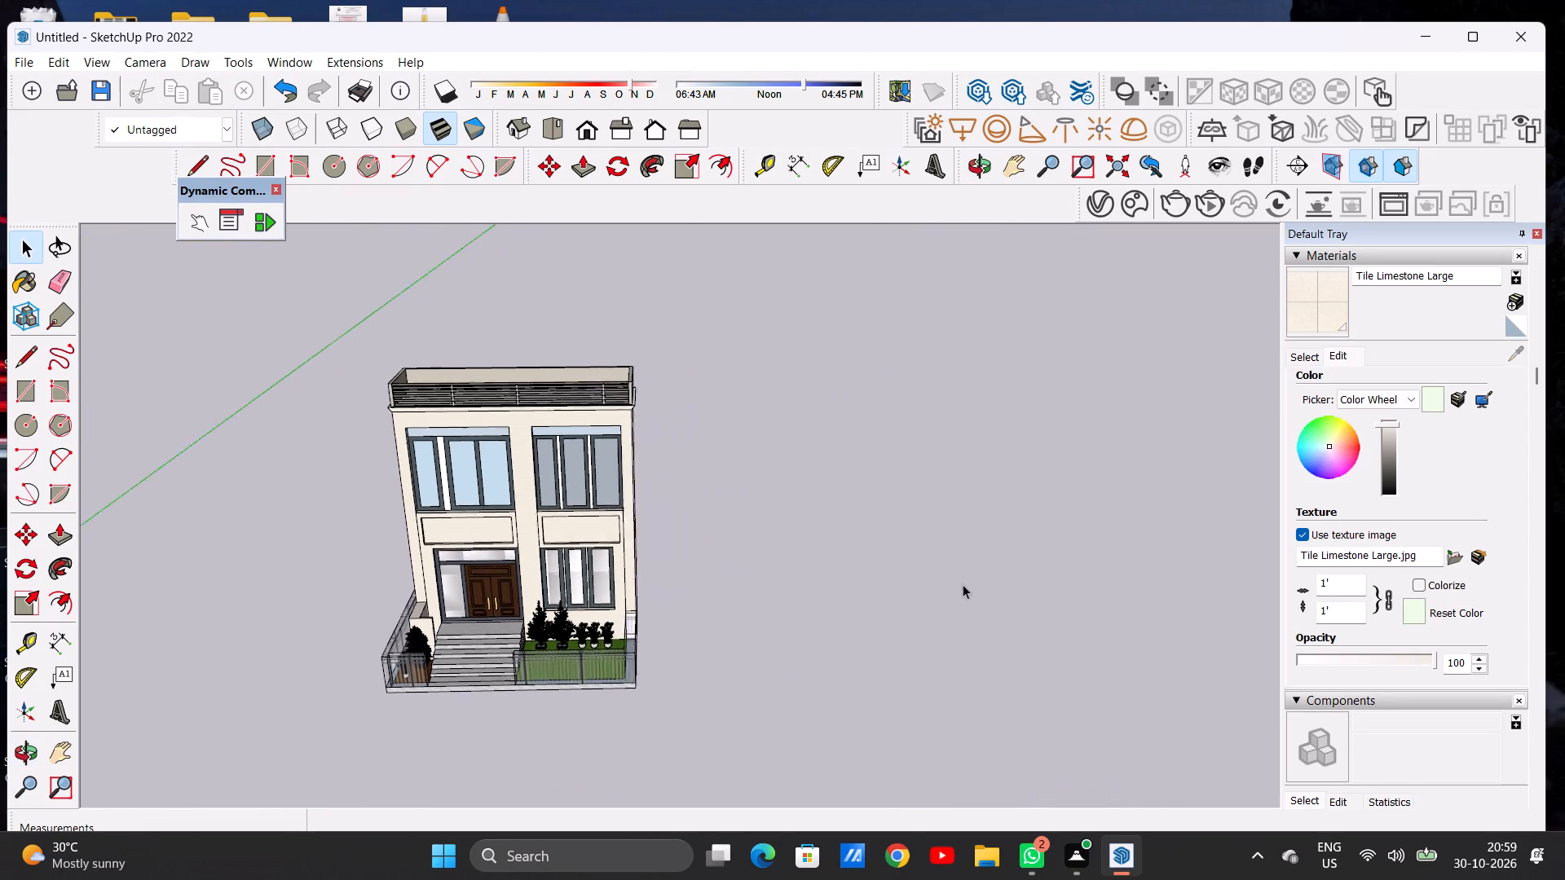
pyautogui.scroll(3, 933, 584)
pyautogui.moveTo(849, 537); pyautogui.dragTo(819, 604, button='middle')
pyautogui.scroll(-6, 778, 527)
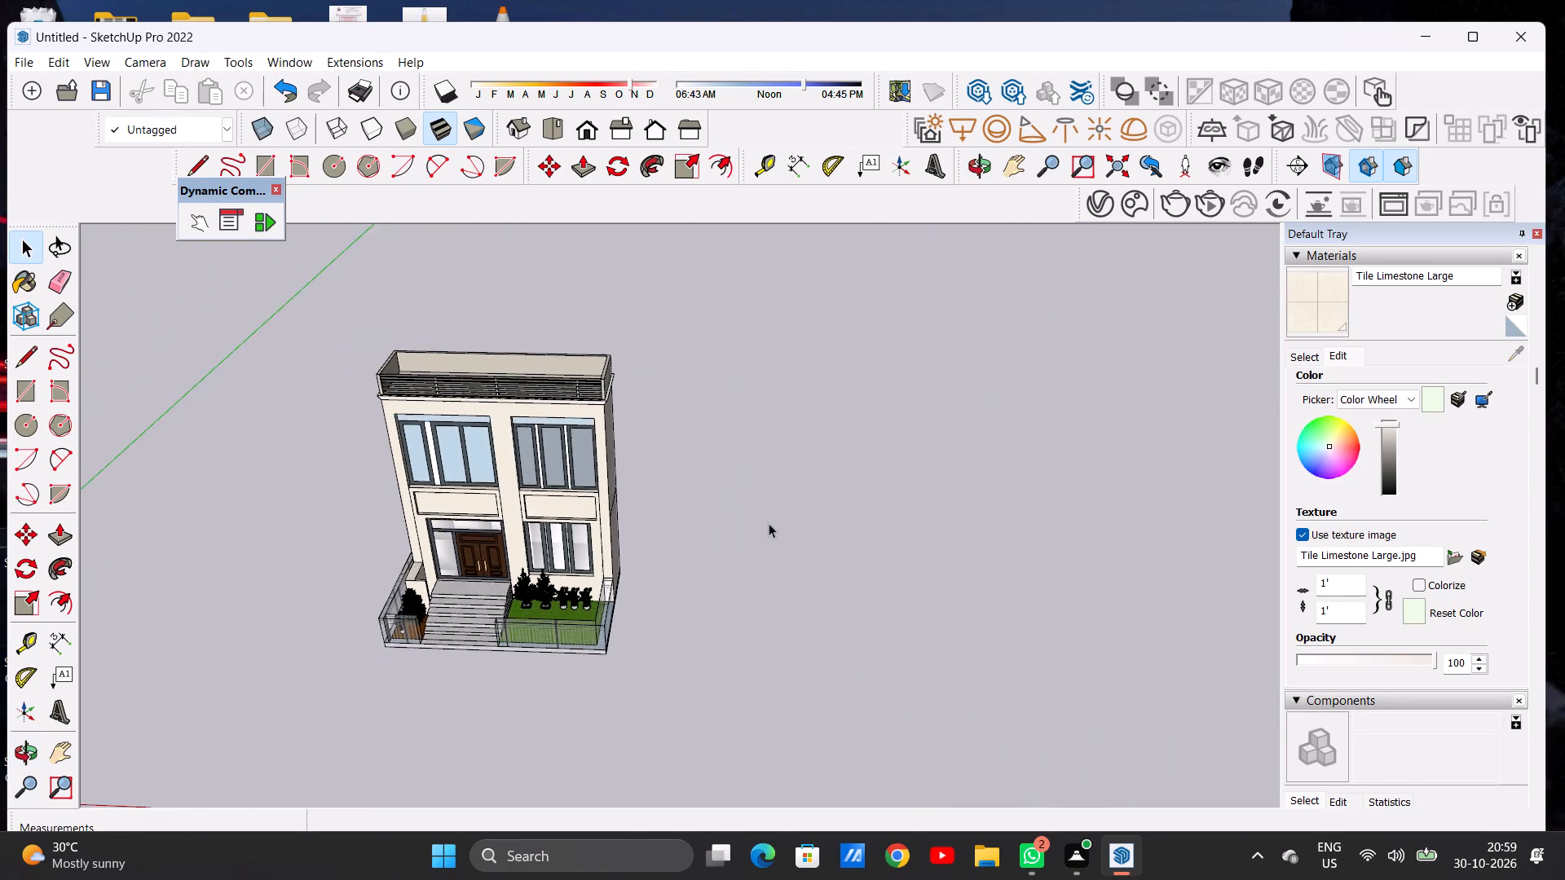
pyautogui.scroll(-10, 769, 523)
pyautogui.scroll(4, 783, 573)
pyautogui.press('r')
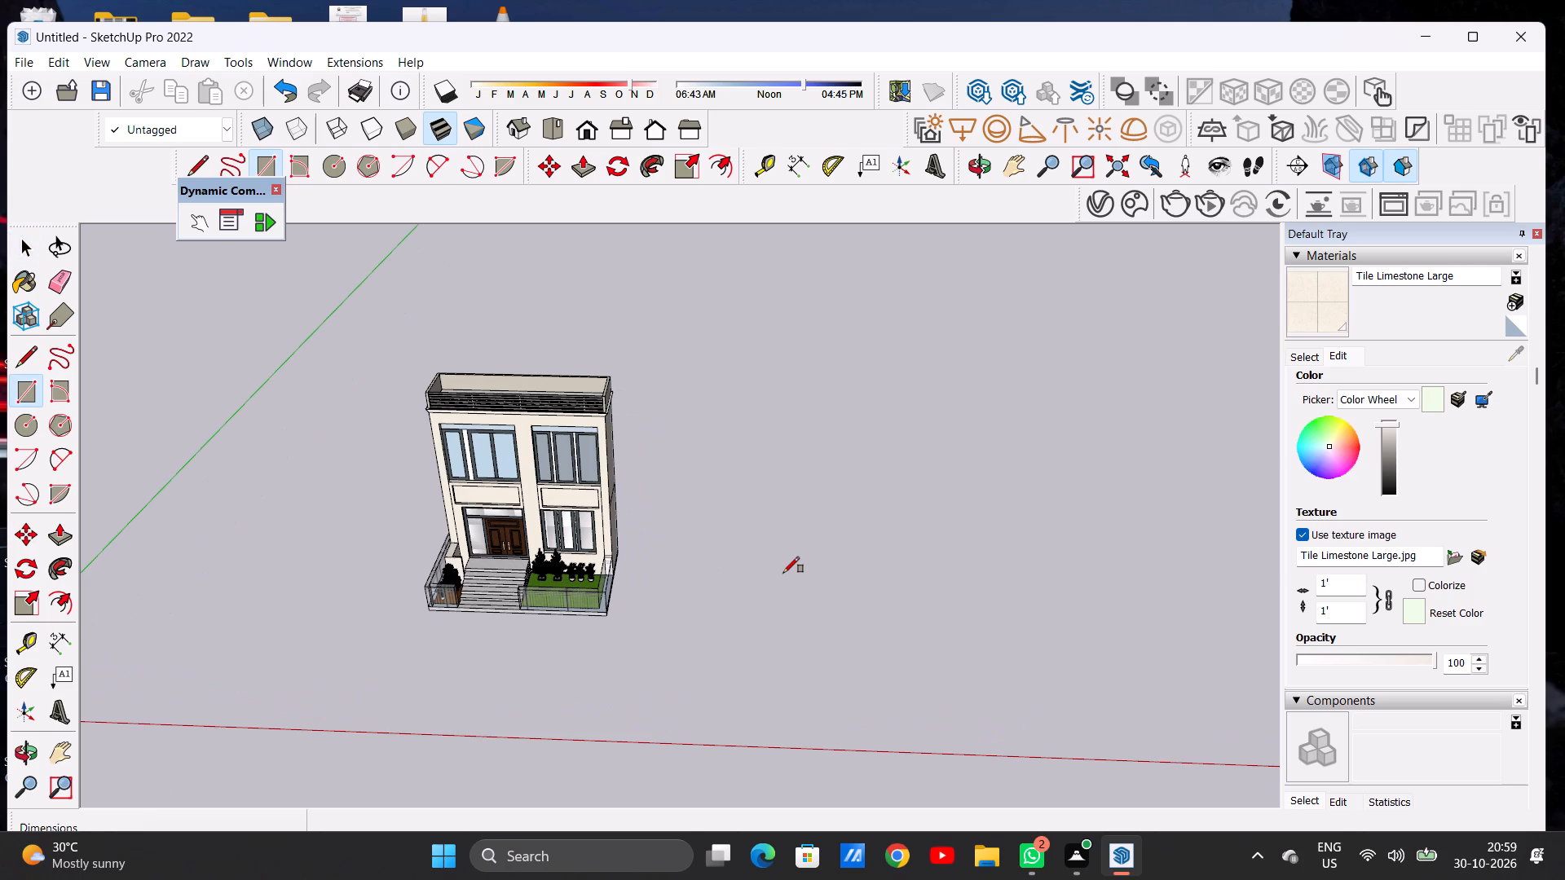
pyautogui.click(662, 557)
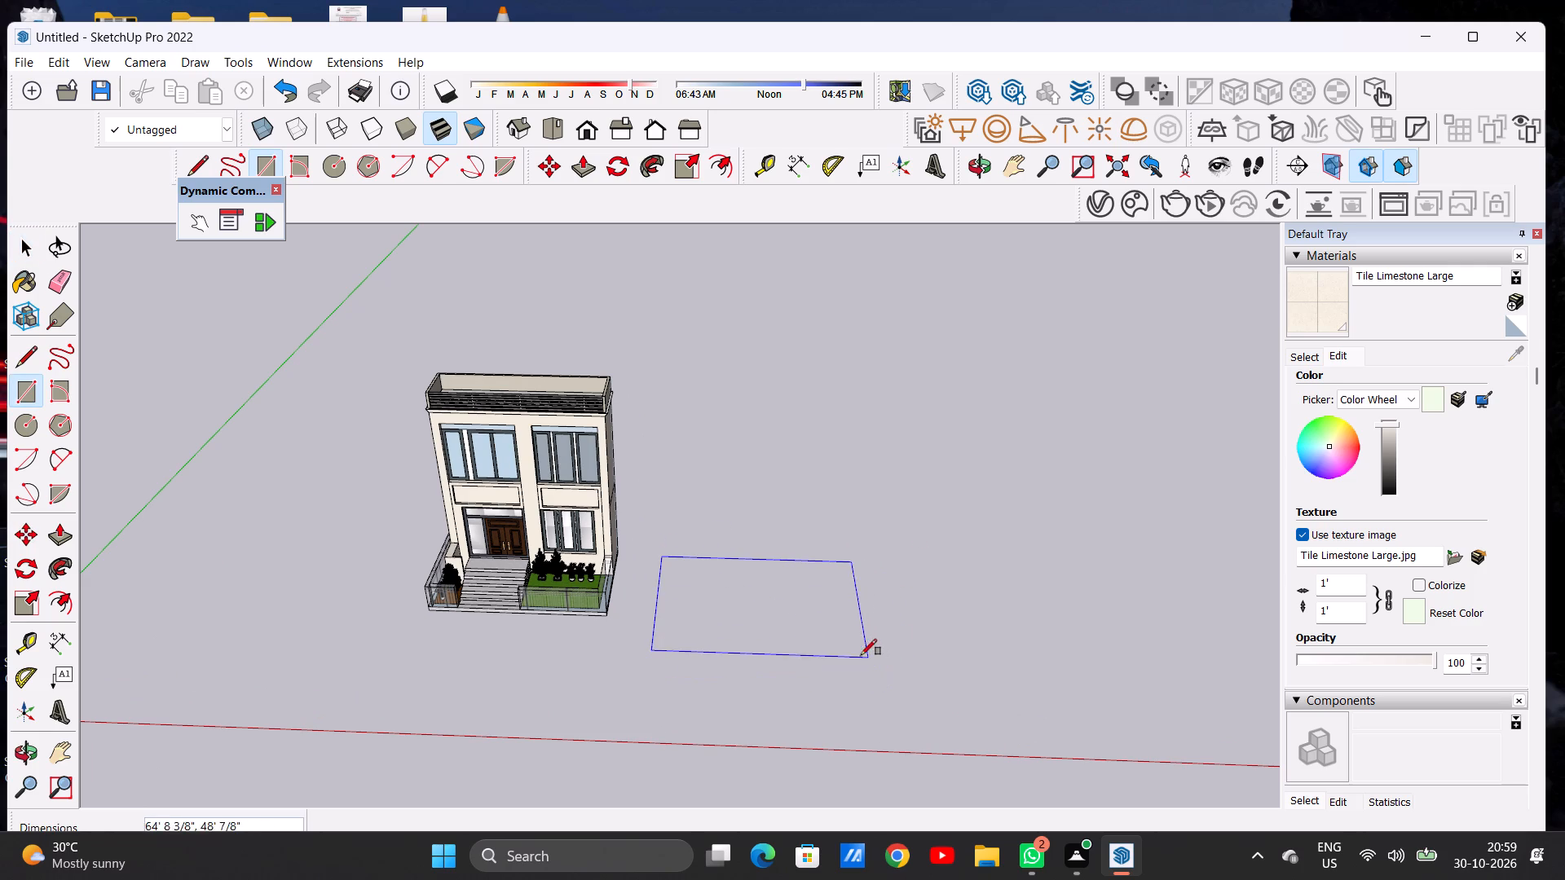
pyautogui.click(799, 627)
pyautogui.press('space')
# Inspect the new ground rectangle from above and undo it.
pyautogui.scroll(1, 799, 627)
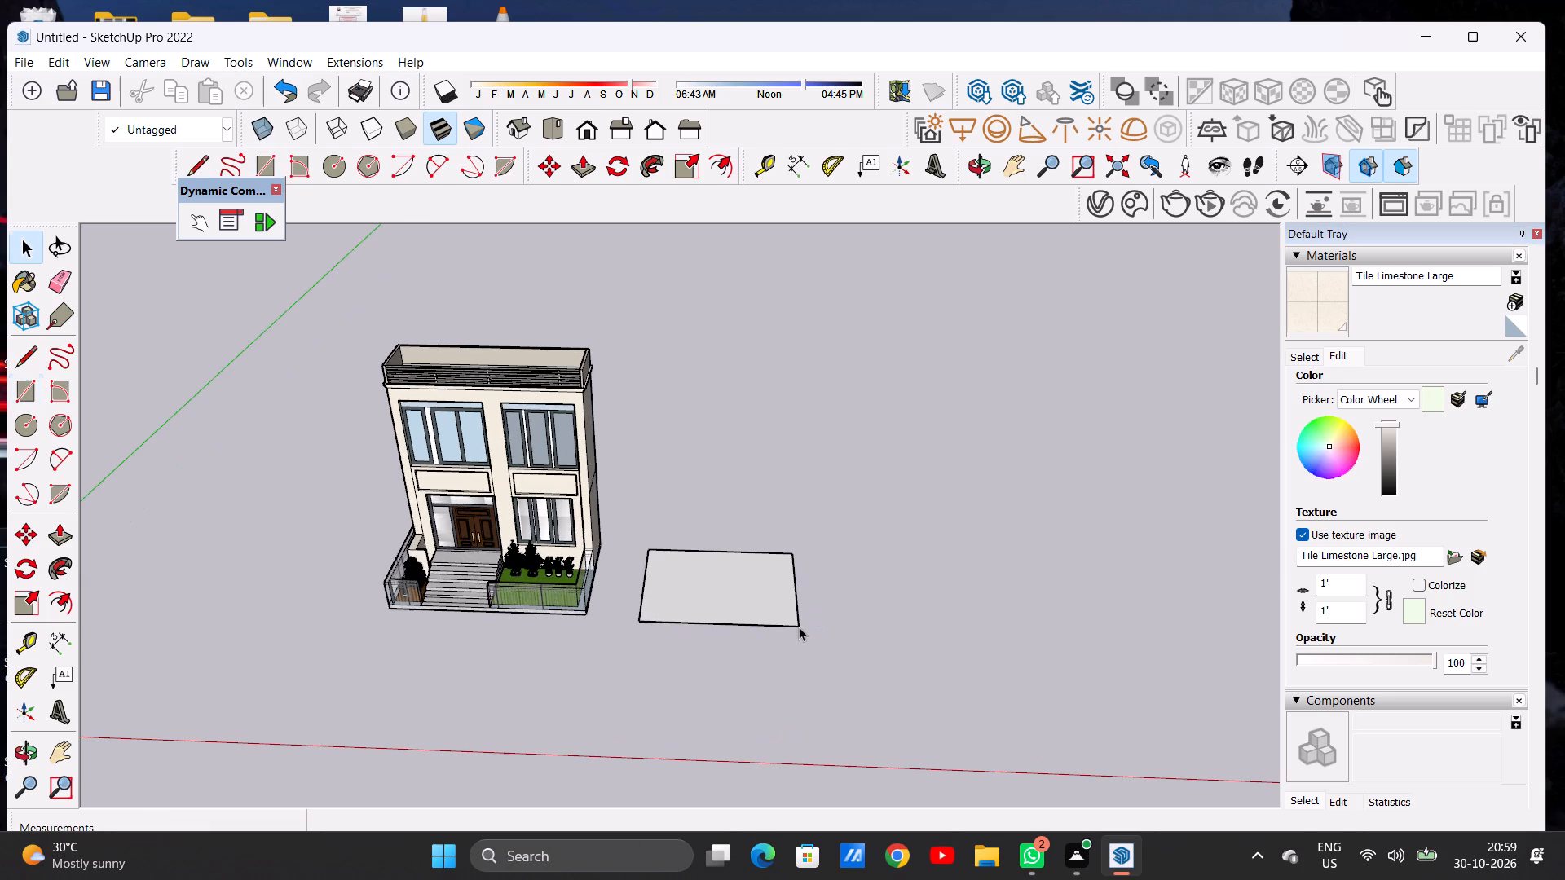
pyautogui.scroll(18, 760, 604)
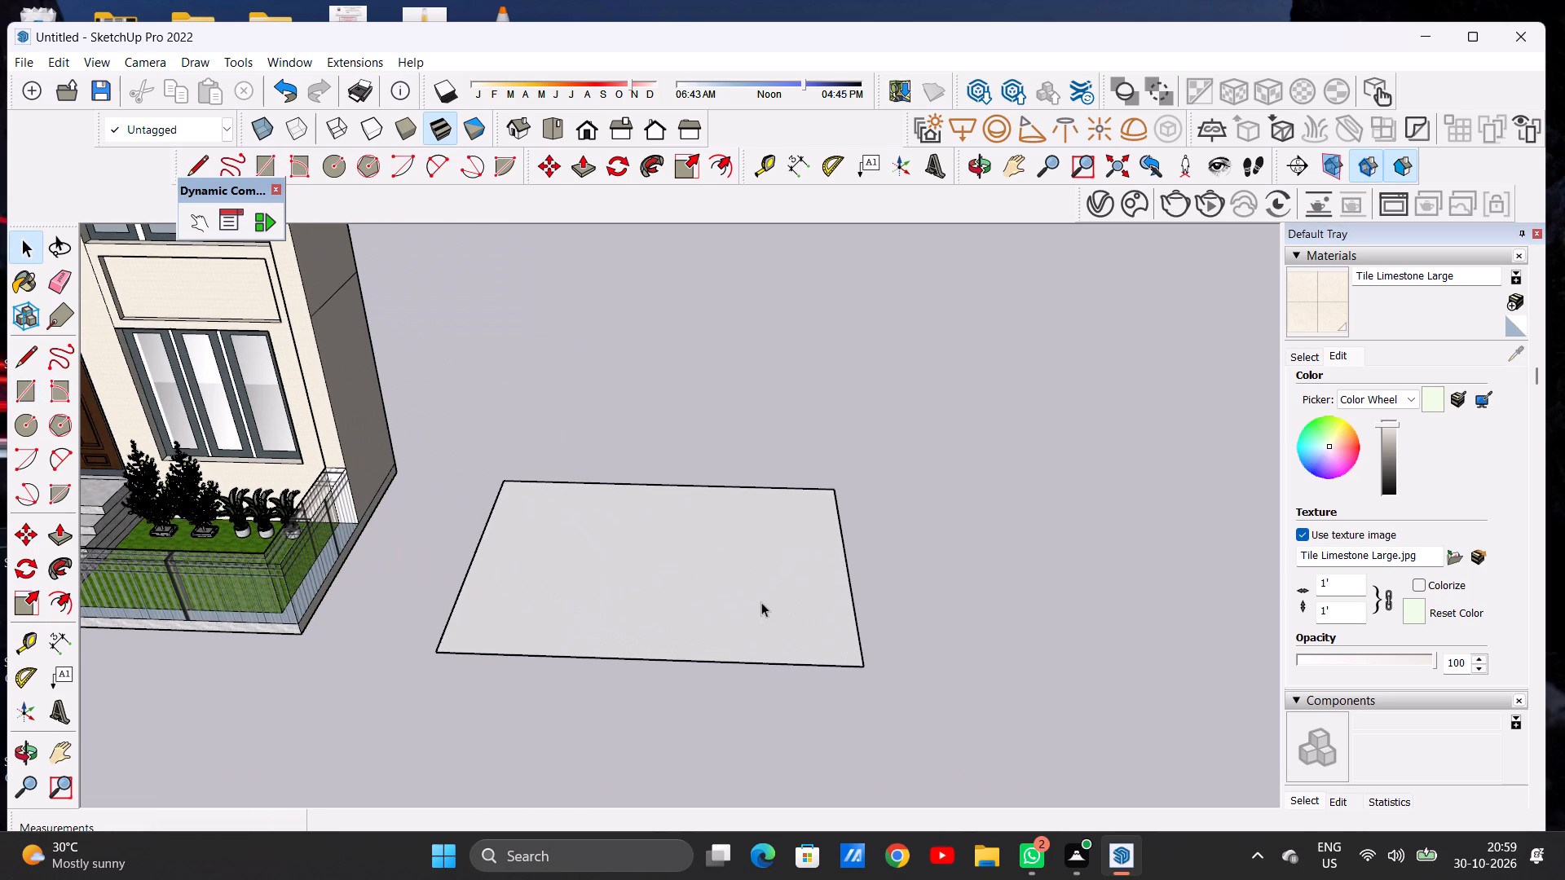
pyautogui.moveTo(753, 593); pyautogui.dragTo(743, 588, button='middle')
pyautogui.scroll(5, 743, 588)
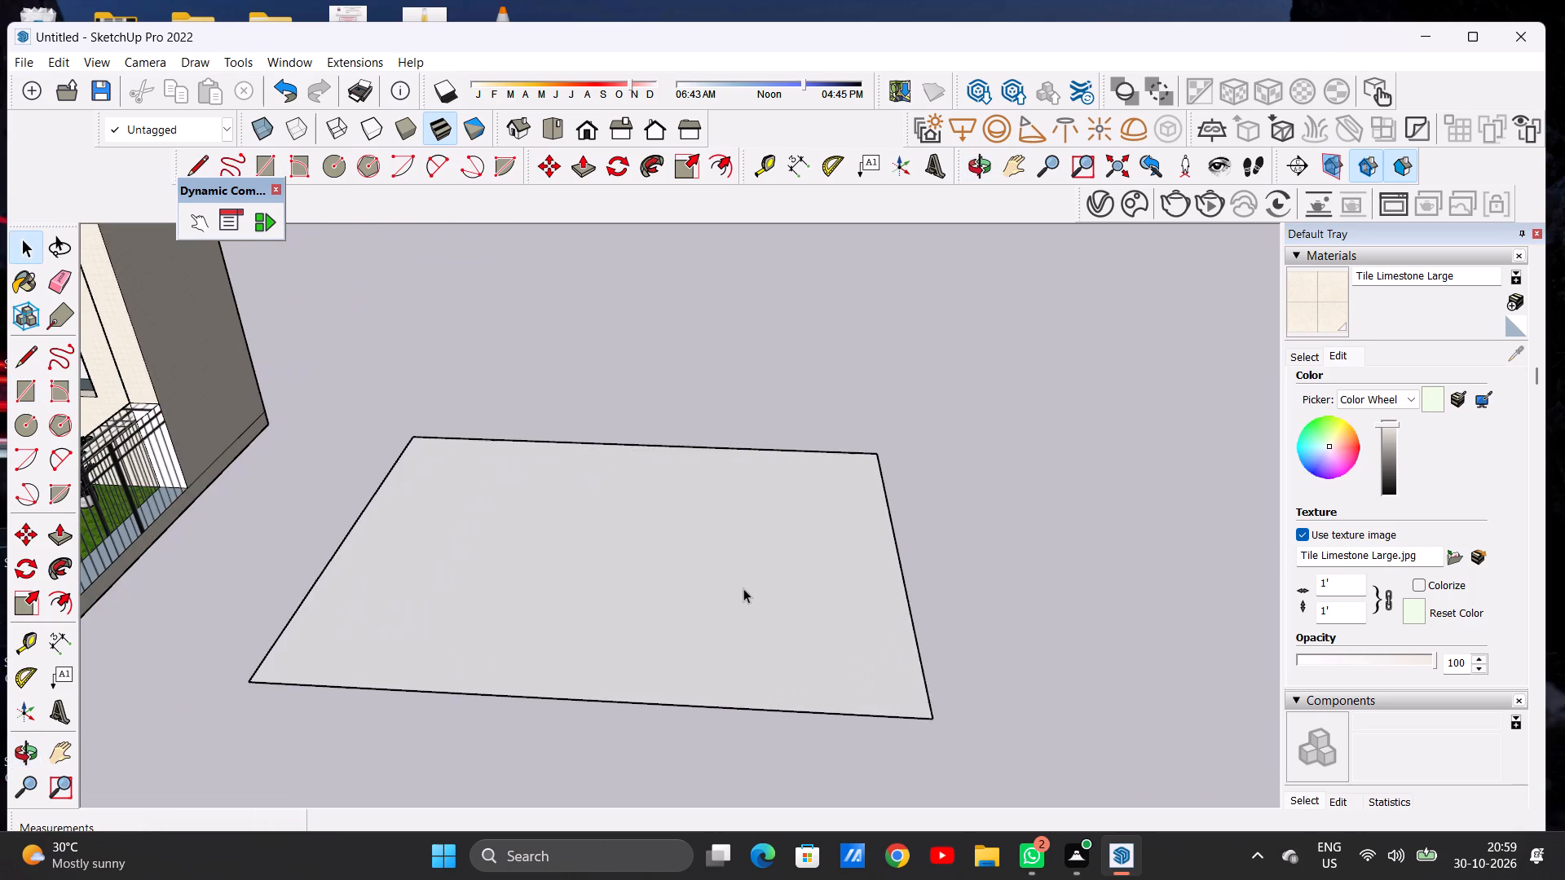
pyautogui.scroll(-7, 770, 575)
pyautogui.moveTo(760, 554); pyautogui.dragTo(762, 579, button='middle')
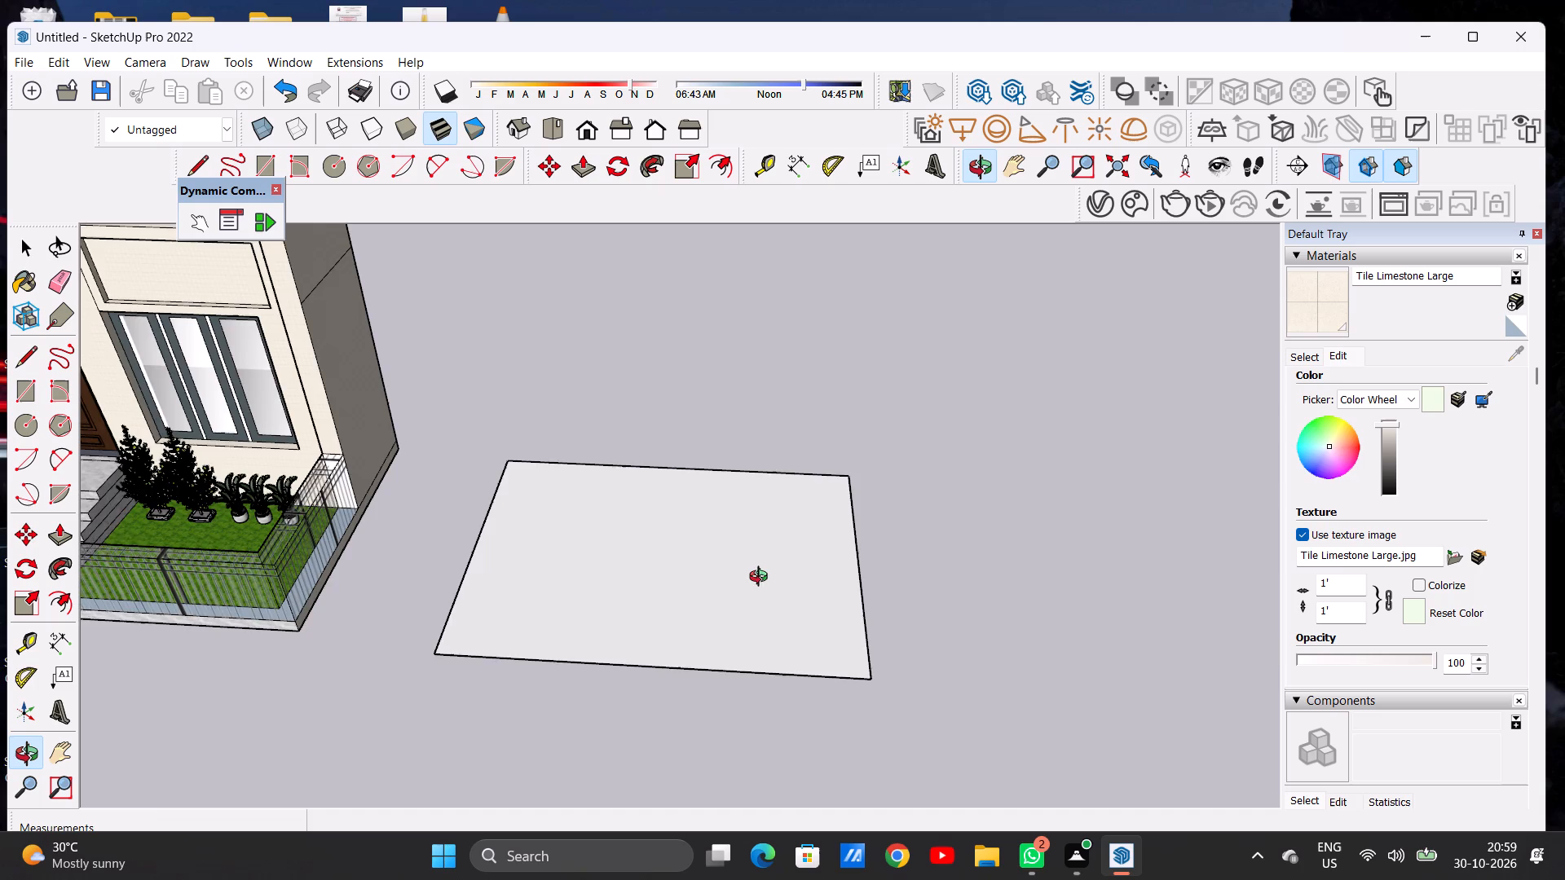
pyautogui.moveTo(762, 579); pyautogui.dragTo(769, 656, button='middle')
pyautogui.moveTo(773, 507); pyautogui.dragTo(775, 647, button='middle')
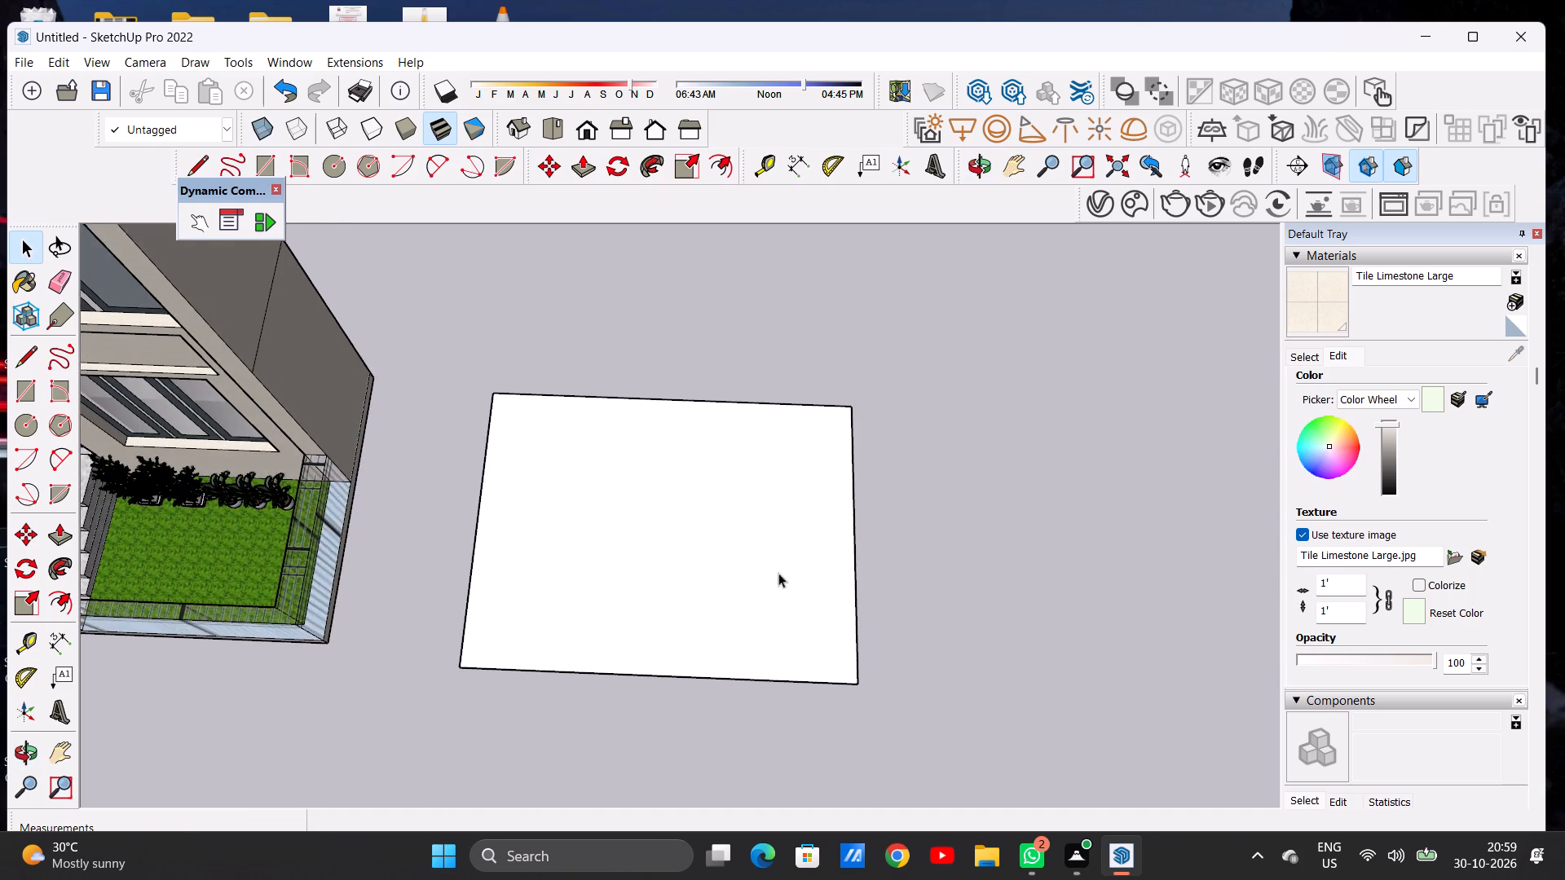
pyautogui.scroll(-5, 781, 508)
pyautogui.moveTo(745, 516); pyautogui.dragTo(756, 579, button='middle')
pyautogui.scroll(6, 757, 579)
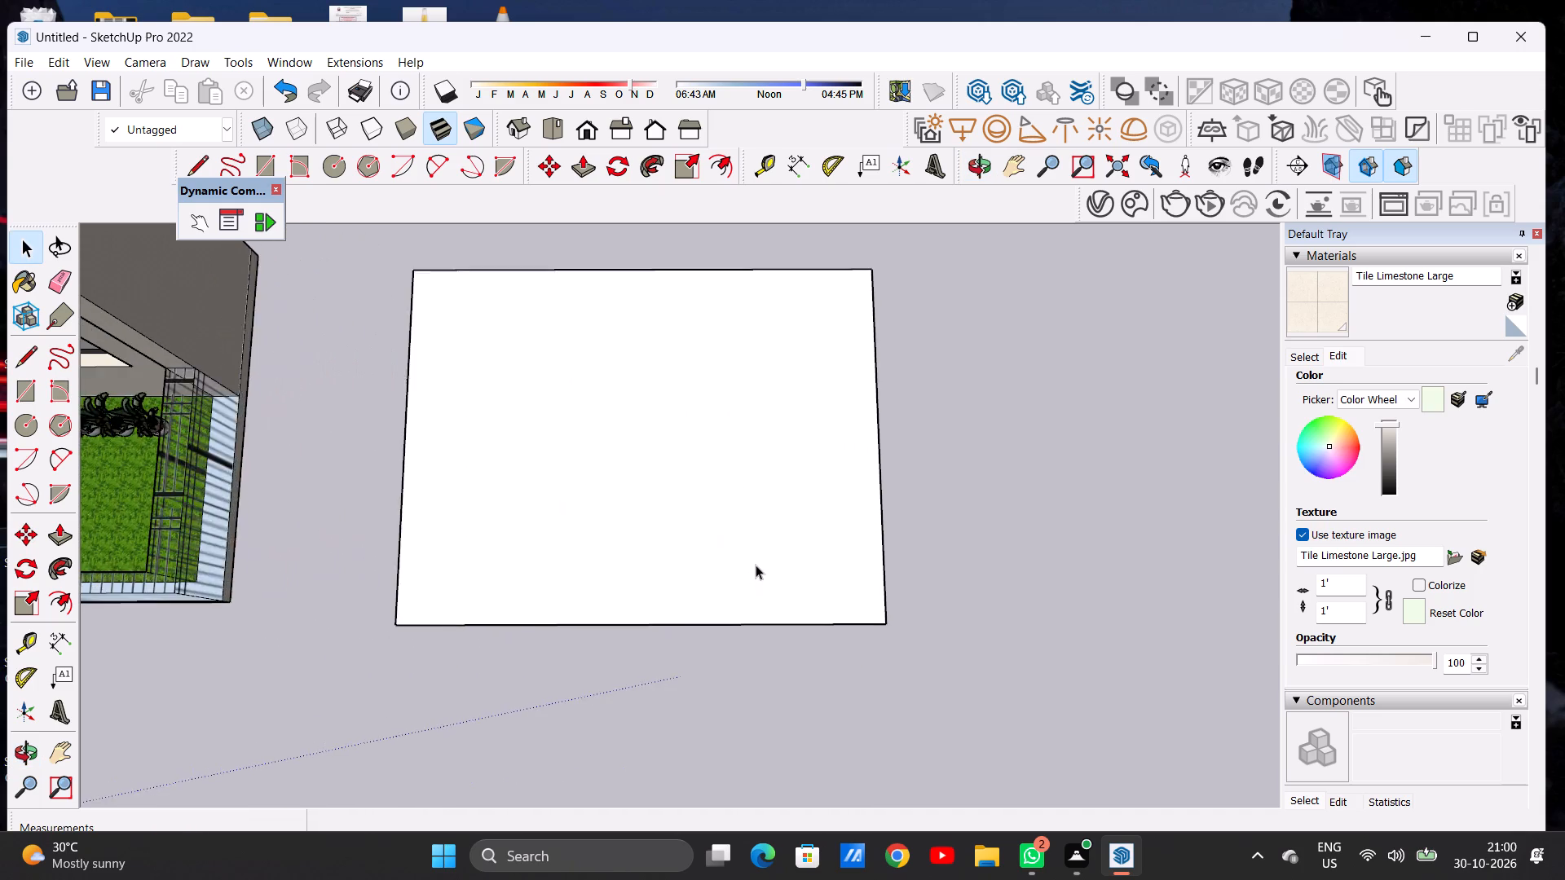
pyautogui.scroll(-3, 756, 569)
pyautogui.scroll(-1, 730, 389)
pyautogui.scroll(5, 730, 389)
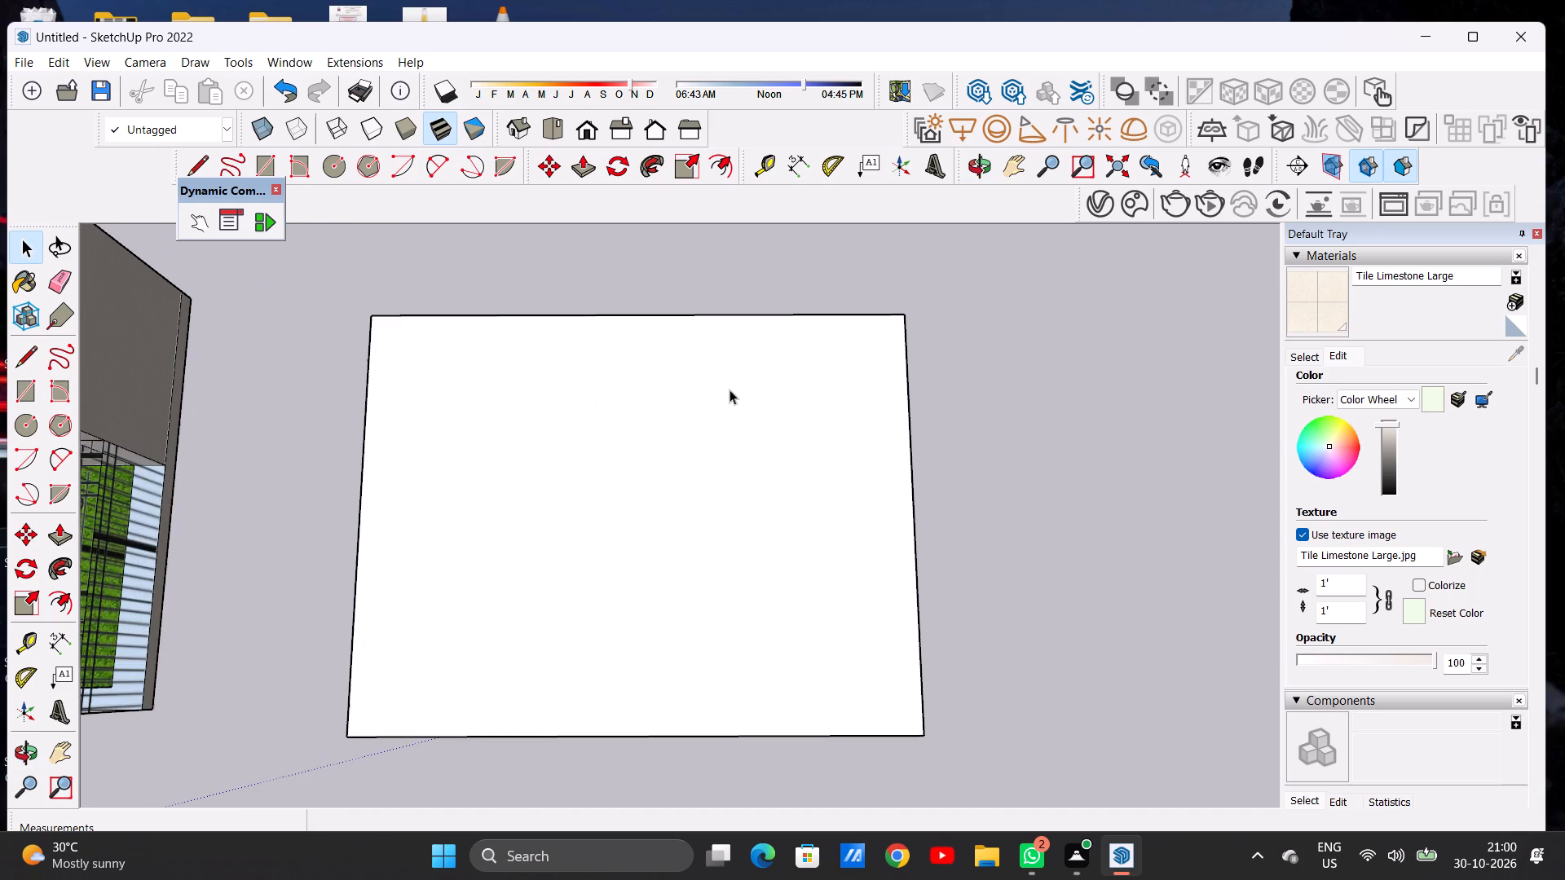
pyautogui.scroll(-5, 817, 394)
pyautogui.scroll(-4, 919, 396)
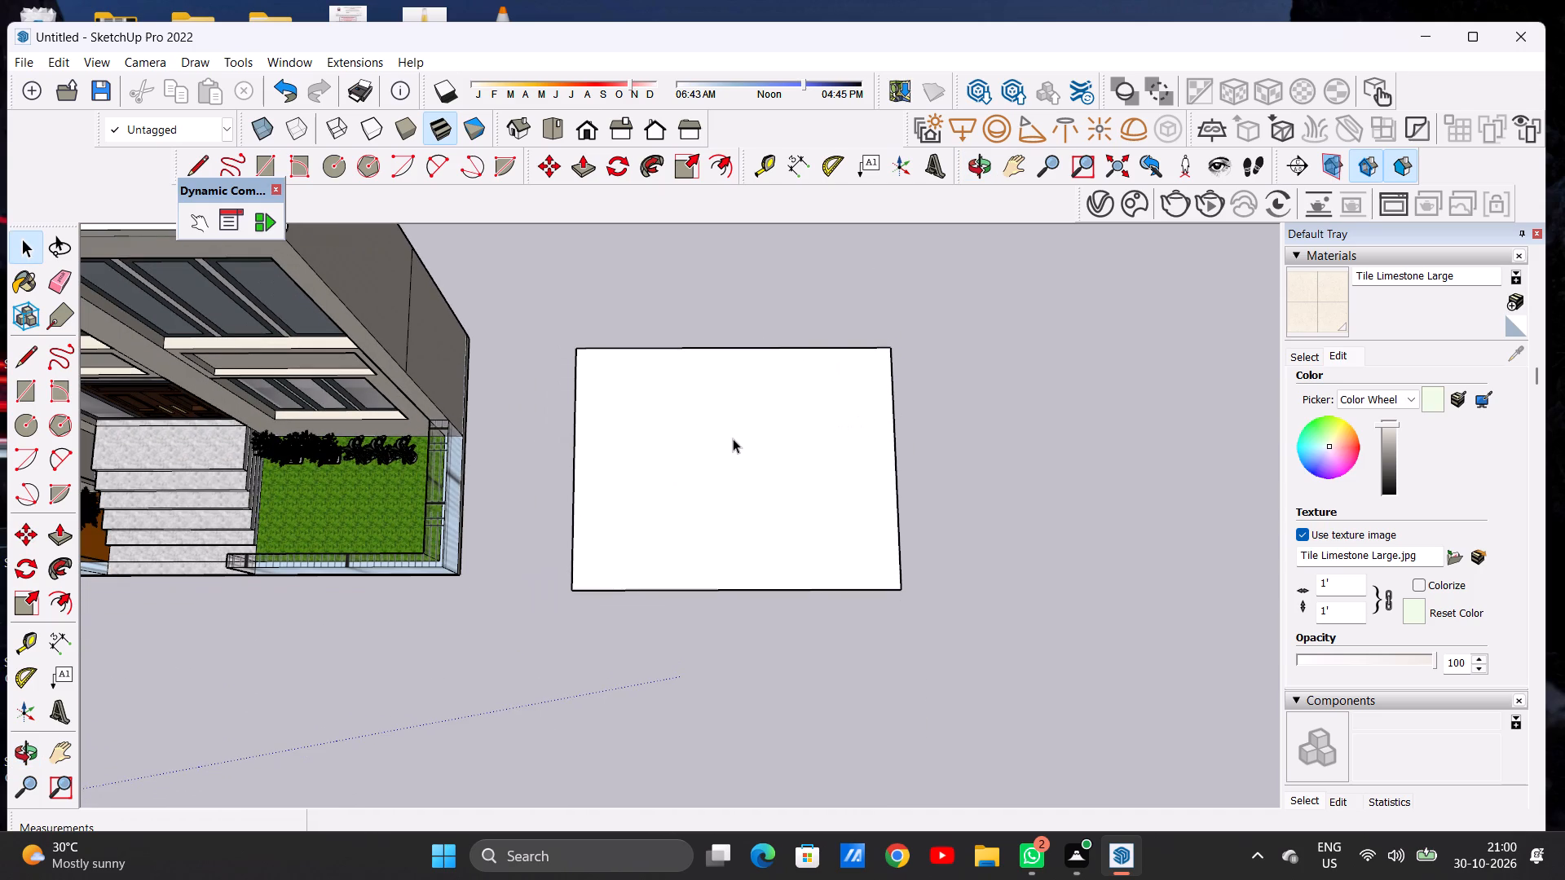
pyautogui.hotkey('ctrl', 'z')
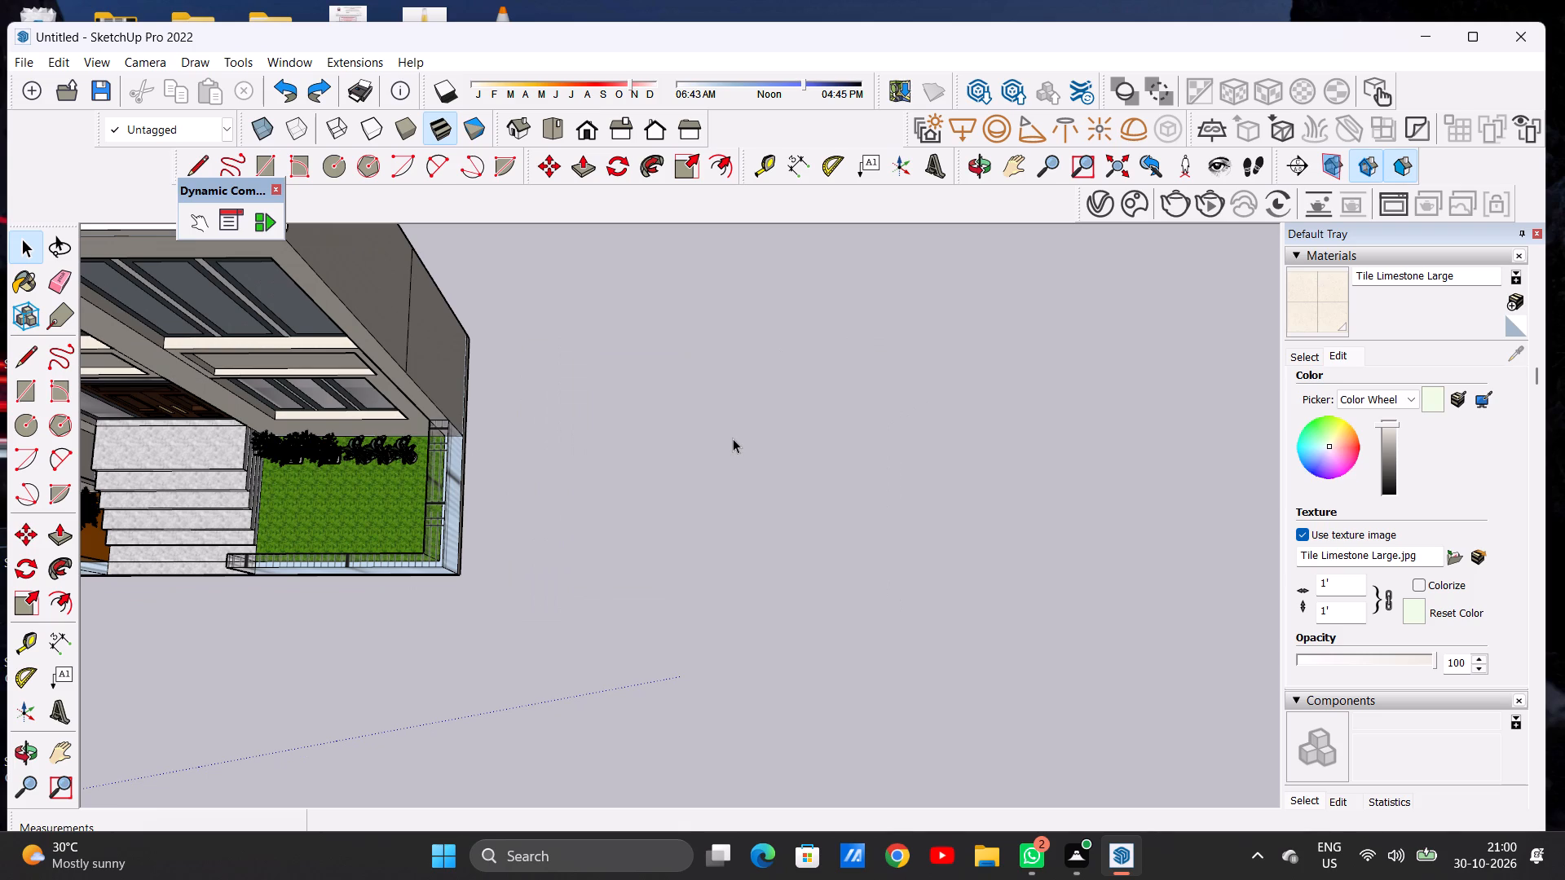
# Draw a narrow rectangle about 4' by 18' 5" on the open ground beyond the fenced garden's corner.
pyautogui.scroll(-20, 760, 438)
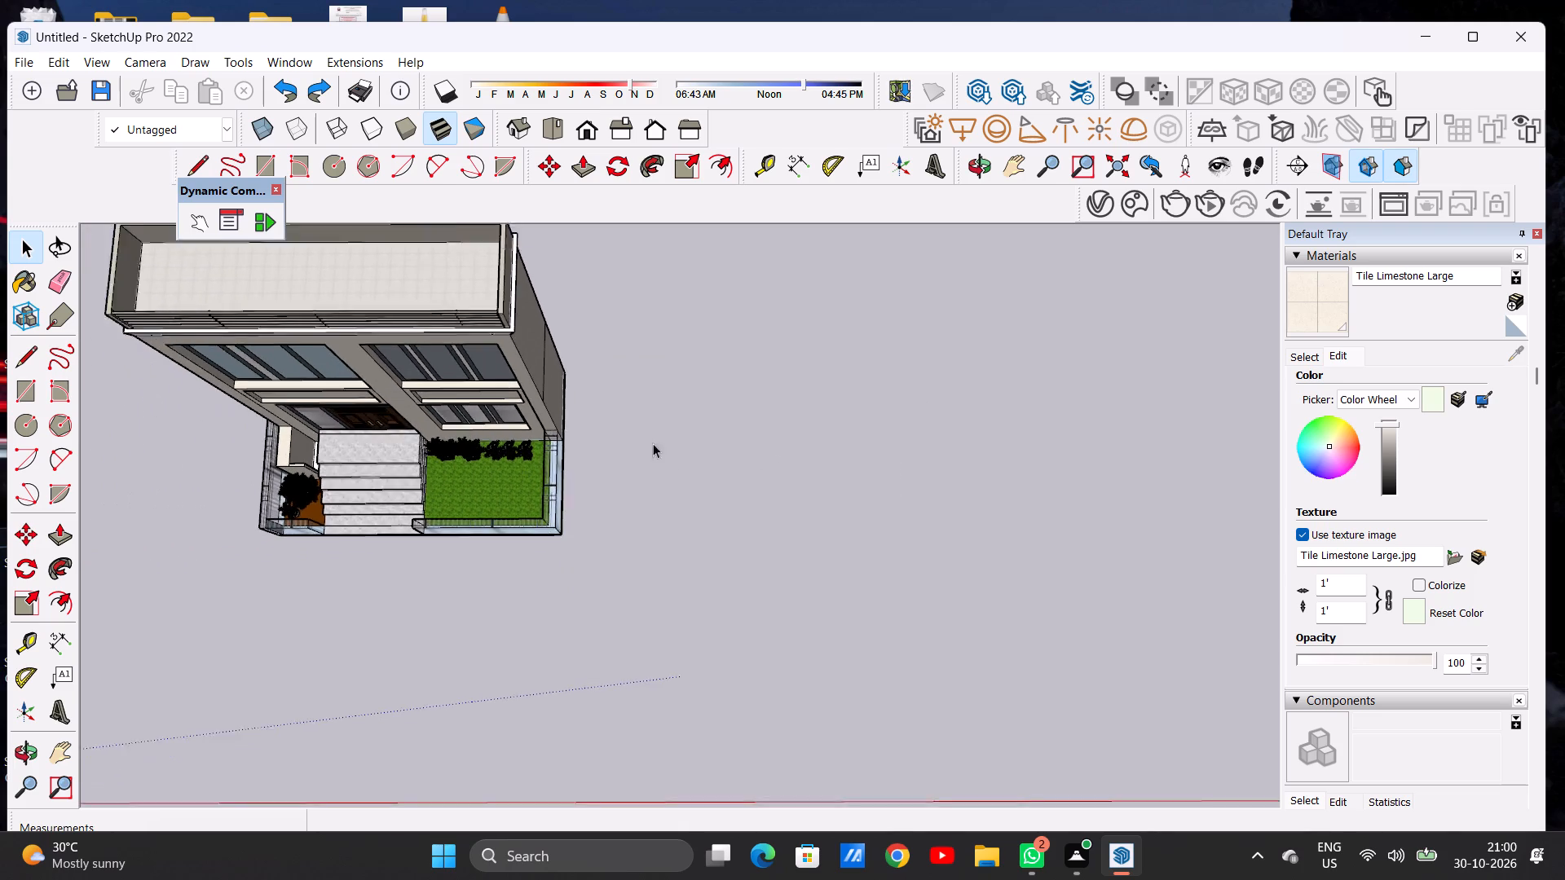
pyautogui.scroll(-5, 650, 435)
pyautogui.moveTo(703, 606); pyautogui.dragTo(702, 432, button='middle')
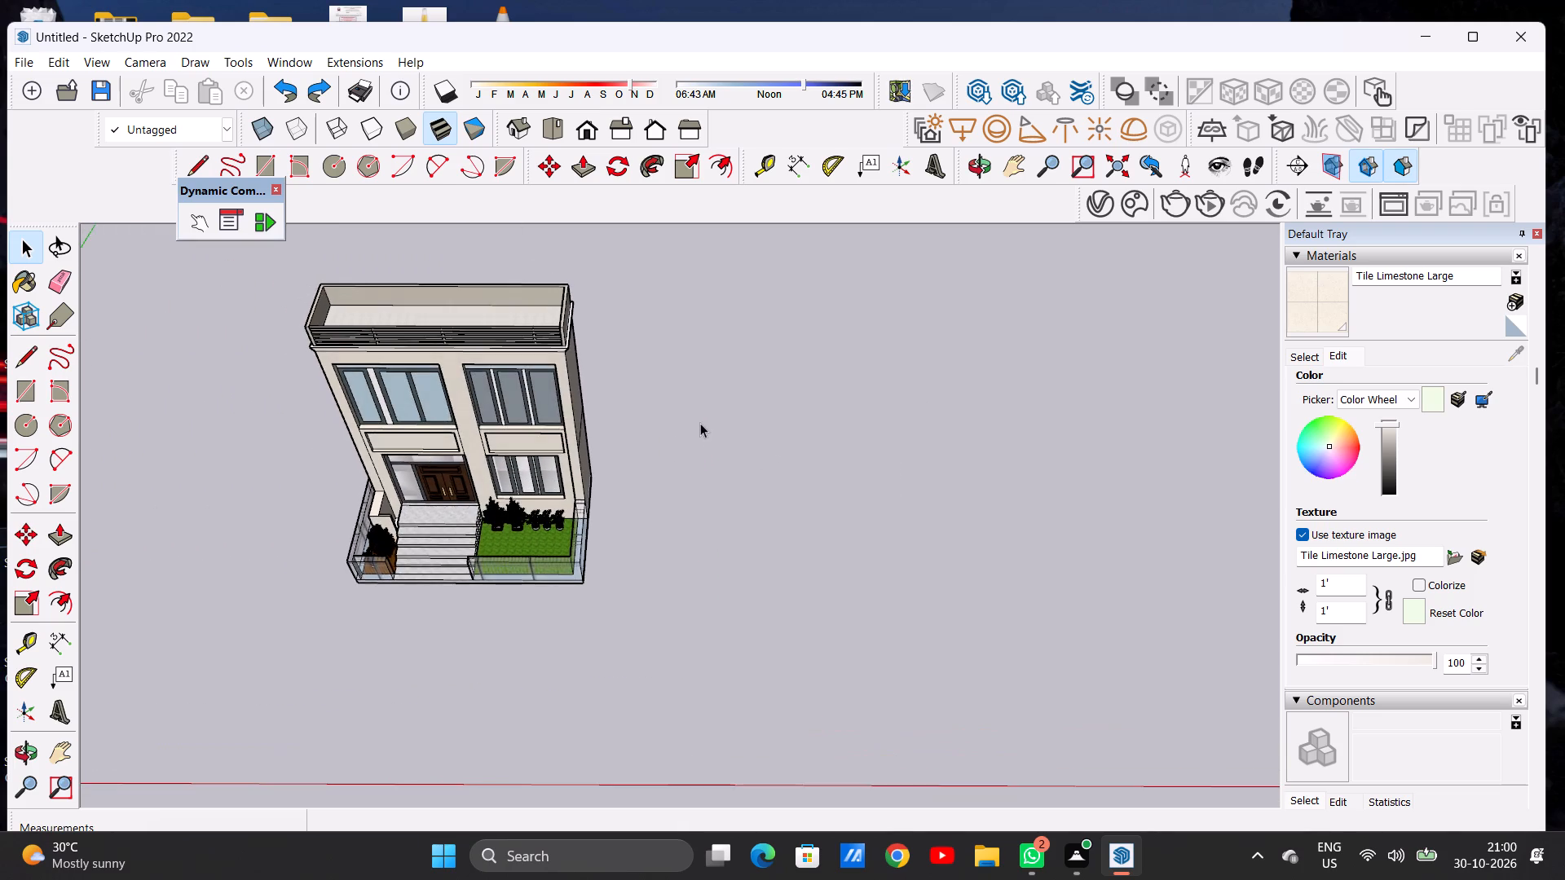
pyautogui.scroll(-8, 700, 423)
pyautogui.scroll(14, 744, 635)
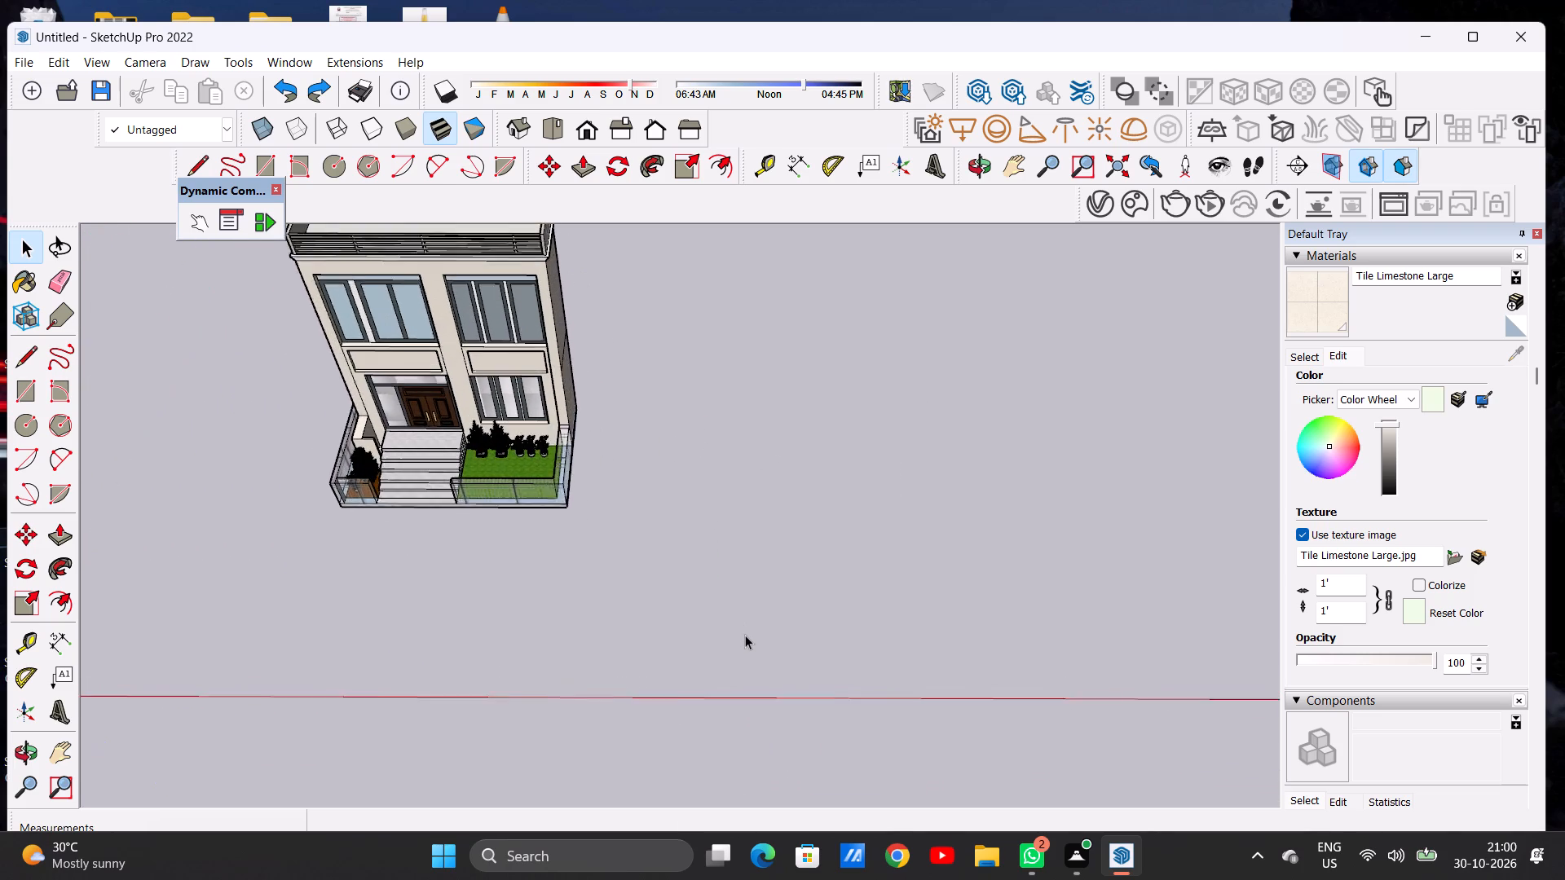
pyautogui.moveTo(747, 624); pyautogui.dragTo(737, 498, button='middle')
pyautogui.scroll(4, 740, 548)
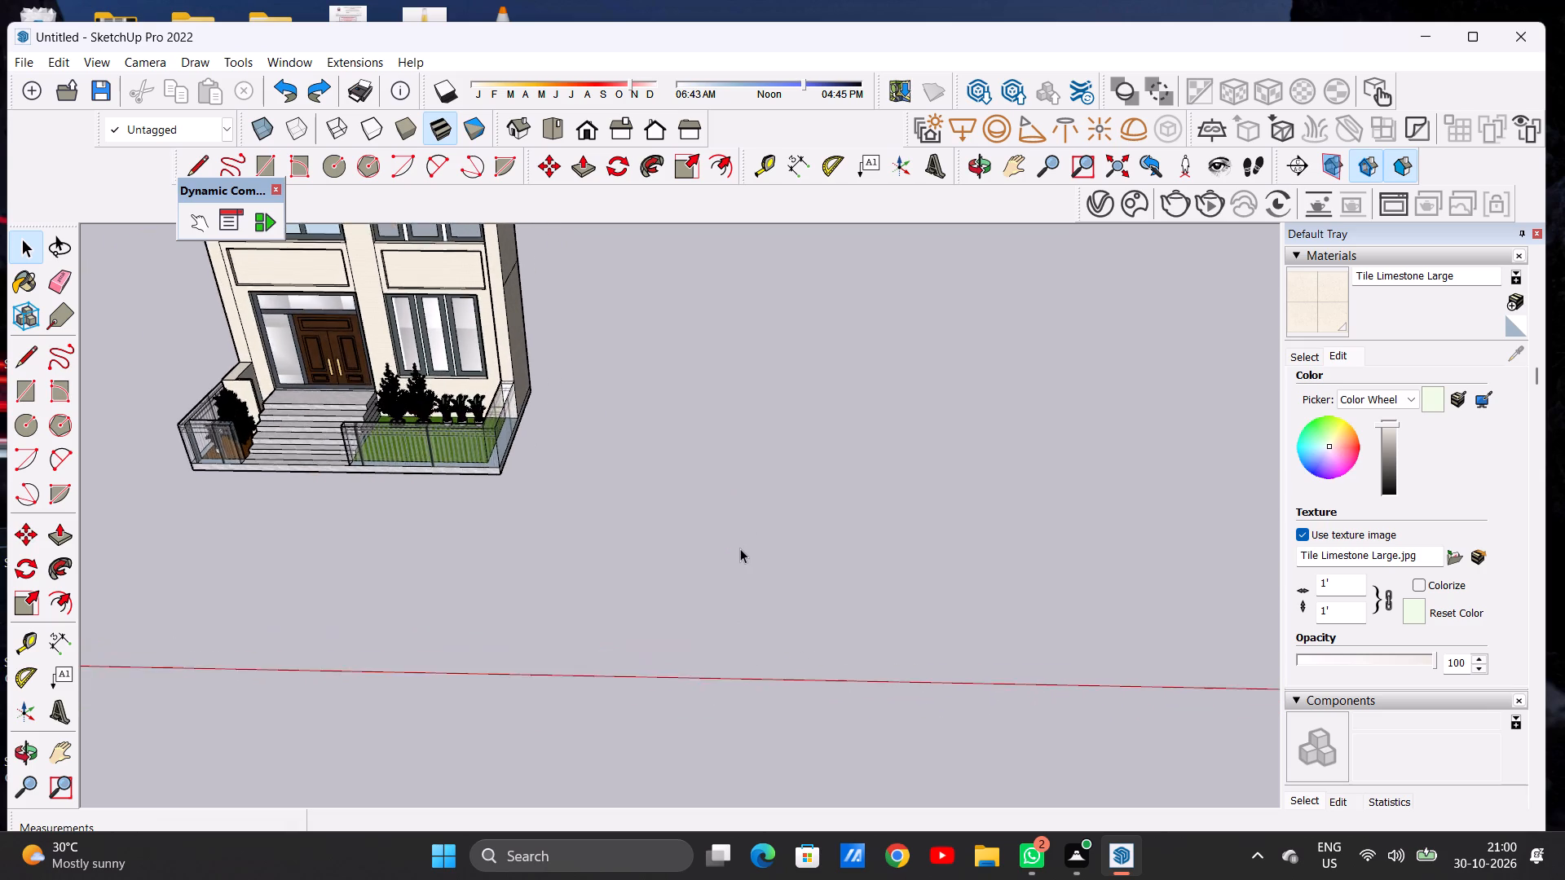
pyautogui.scroll(-1, 740, 548)
pyautogui.scroll(1, 740, 548)
pyautogui.press('r')
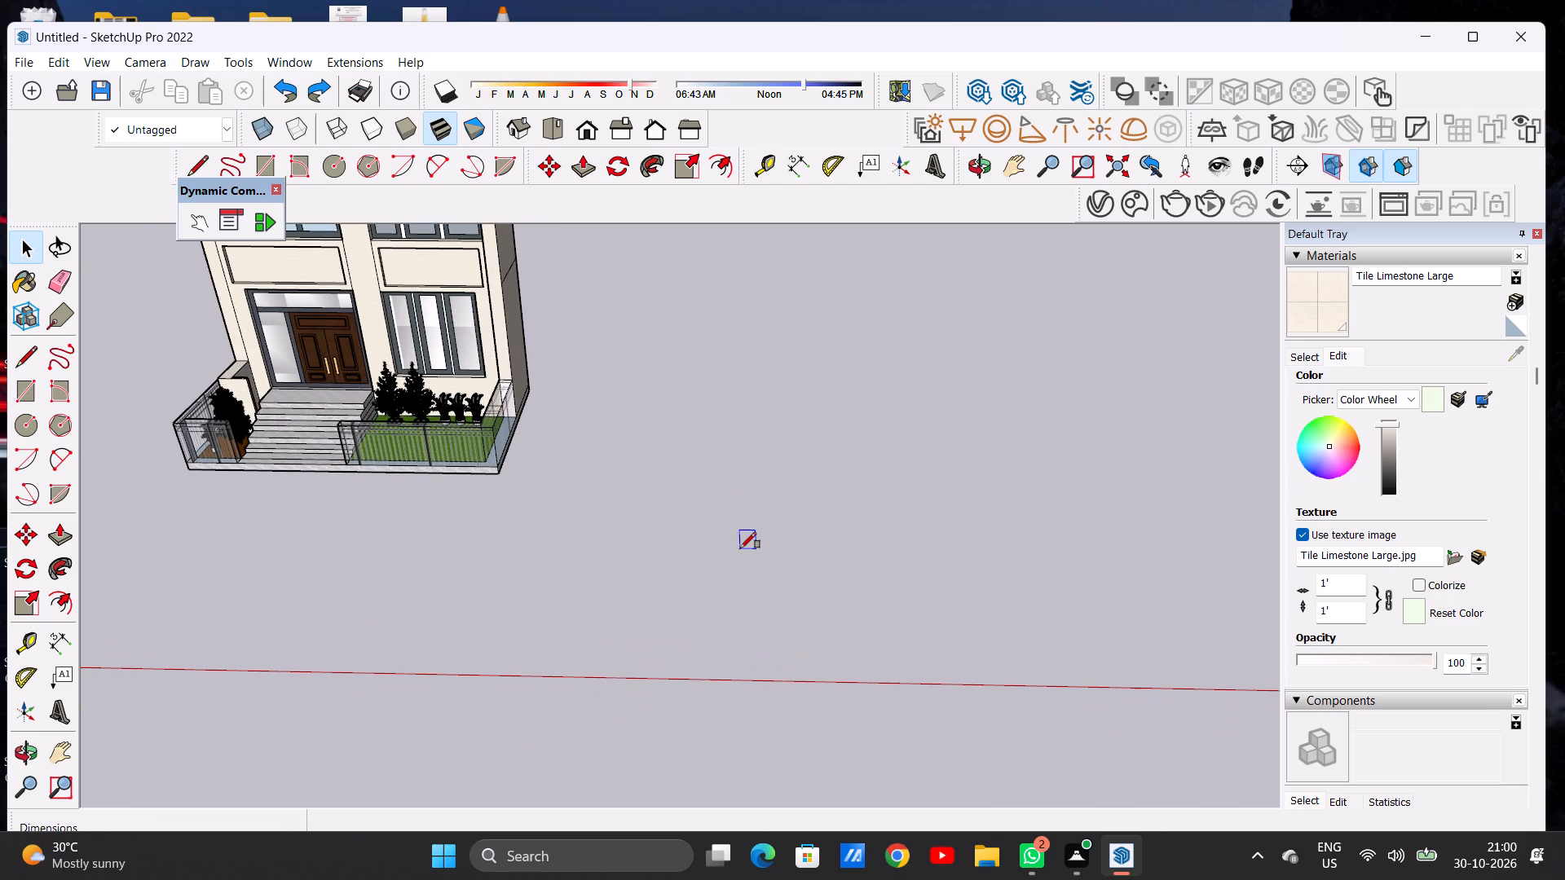
pyautogui.click(652, 491)
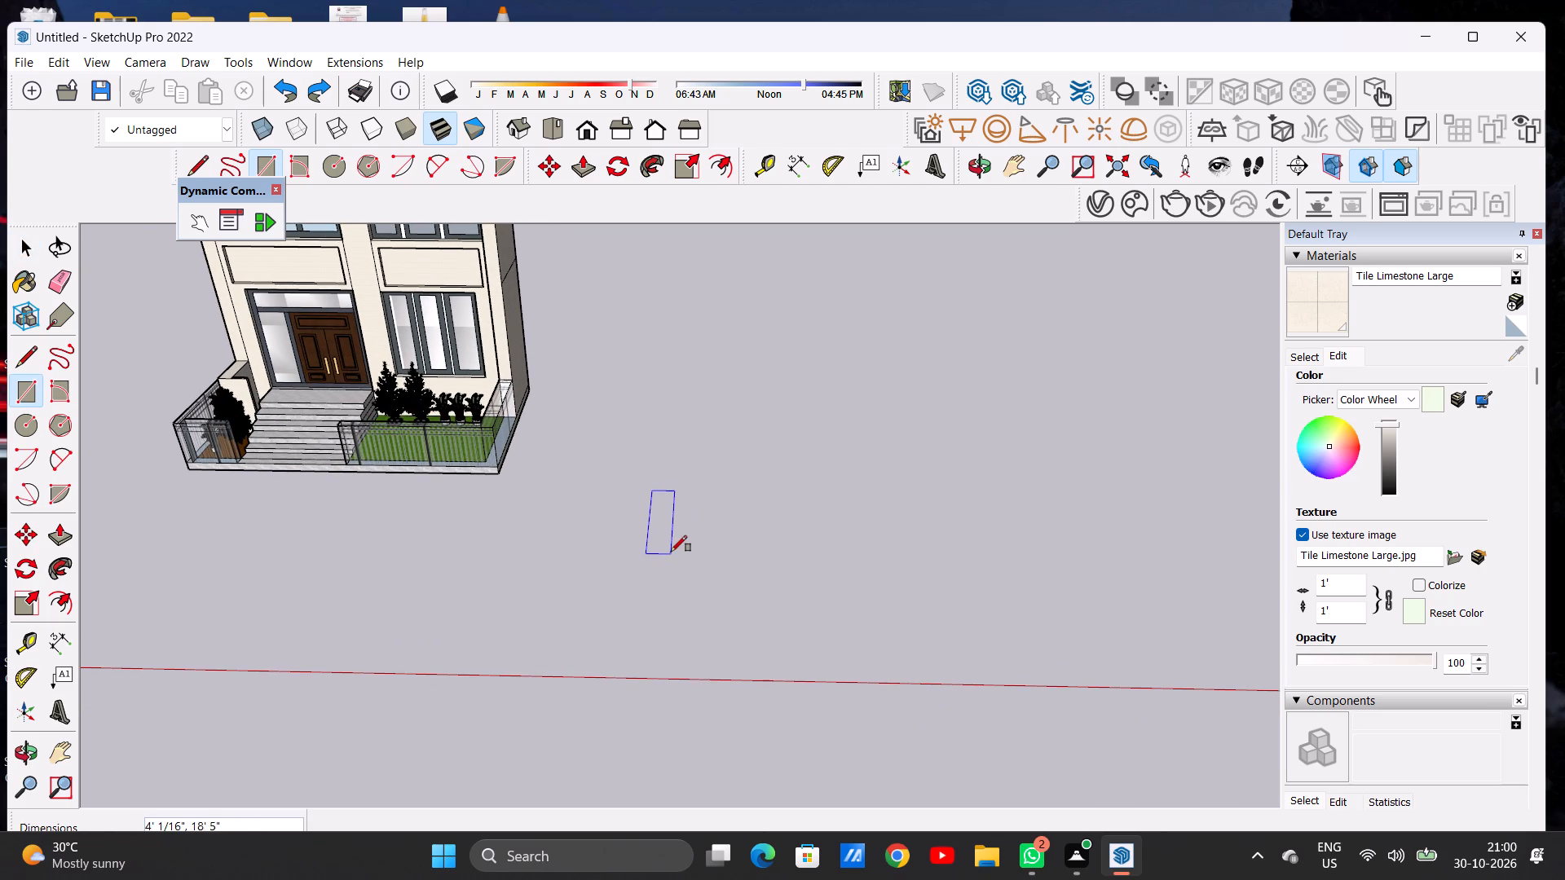
pyautogui.click(670, 552)
pyautogui.press('space')
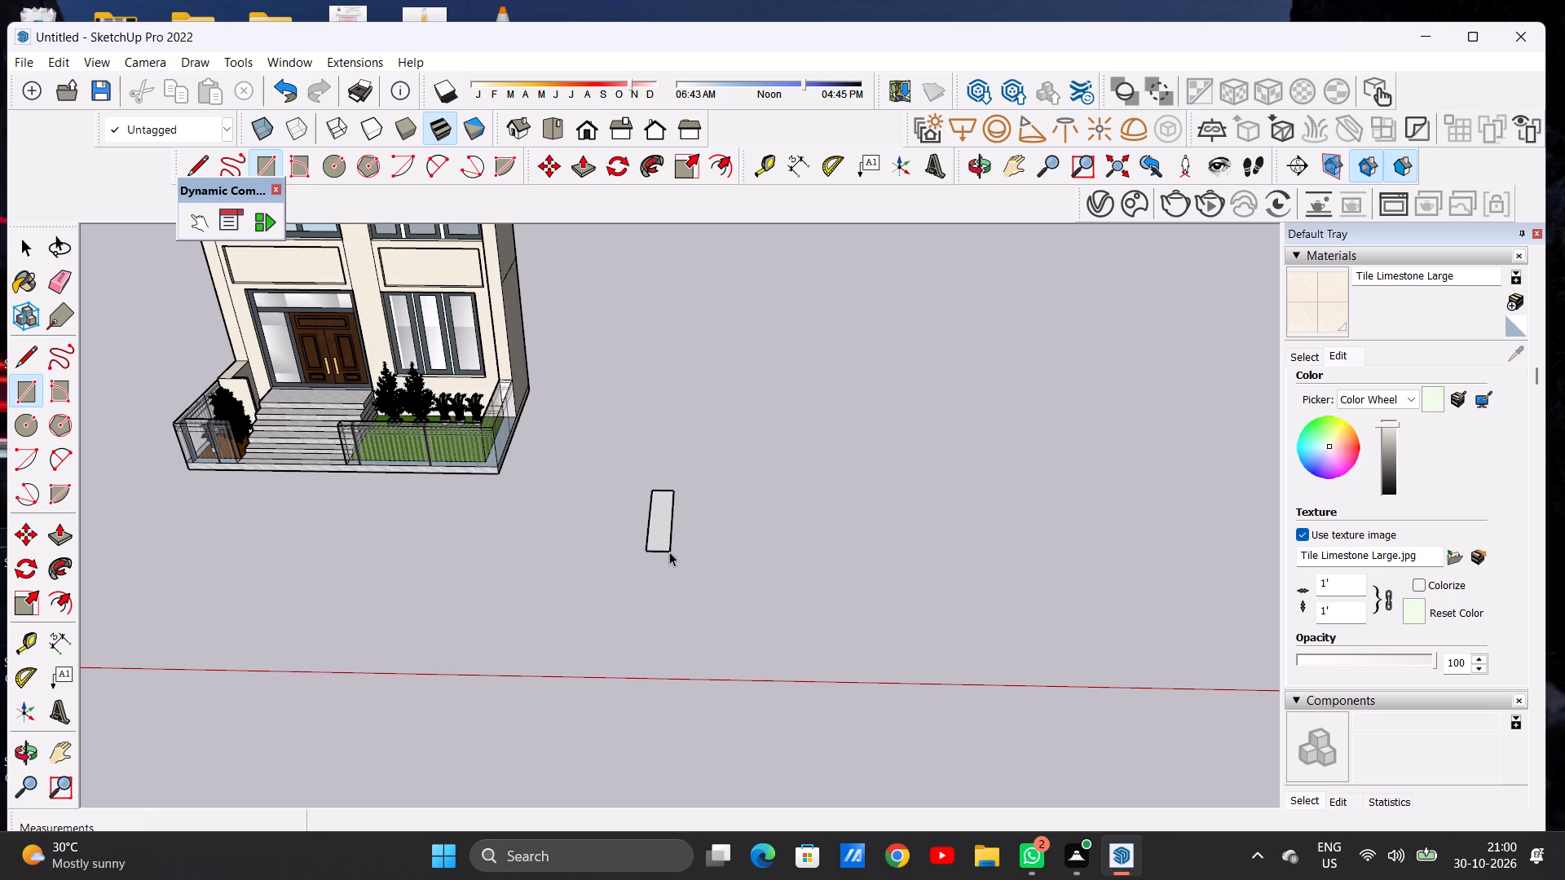
# Push/Pull the narrow ground rectangle up about 1' 6" to form a low block.
pyautogui.scroll(-7, 669, 570)
pyautogui.scroll(6, 662, 526)
pyautogui.scroll(-1, 657, 535)
pyautogui.scroll(4, 656, 539)
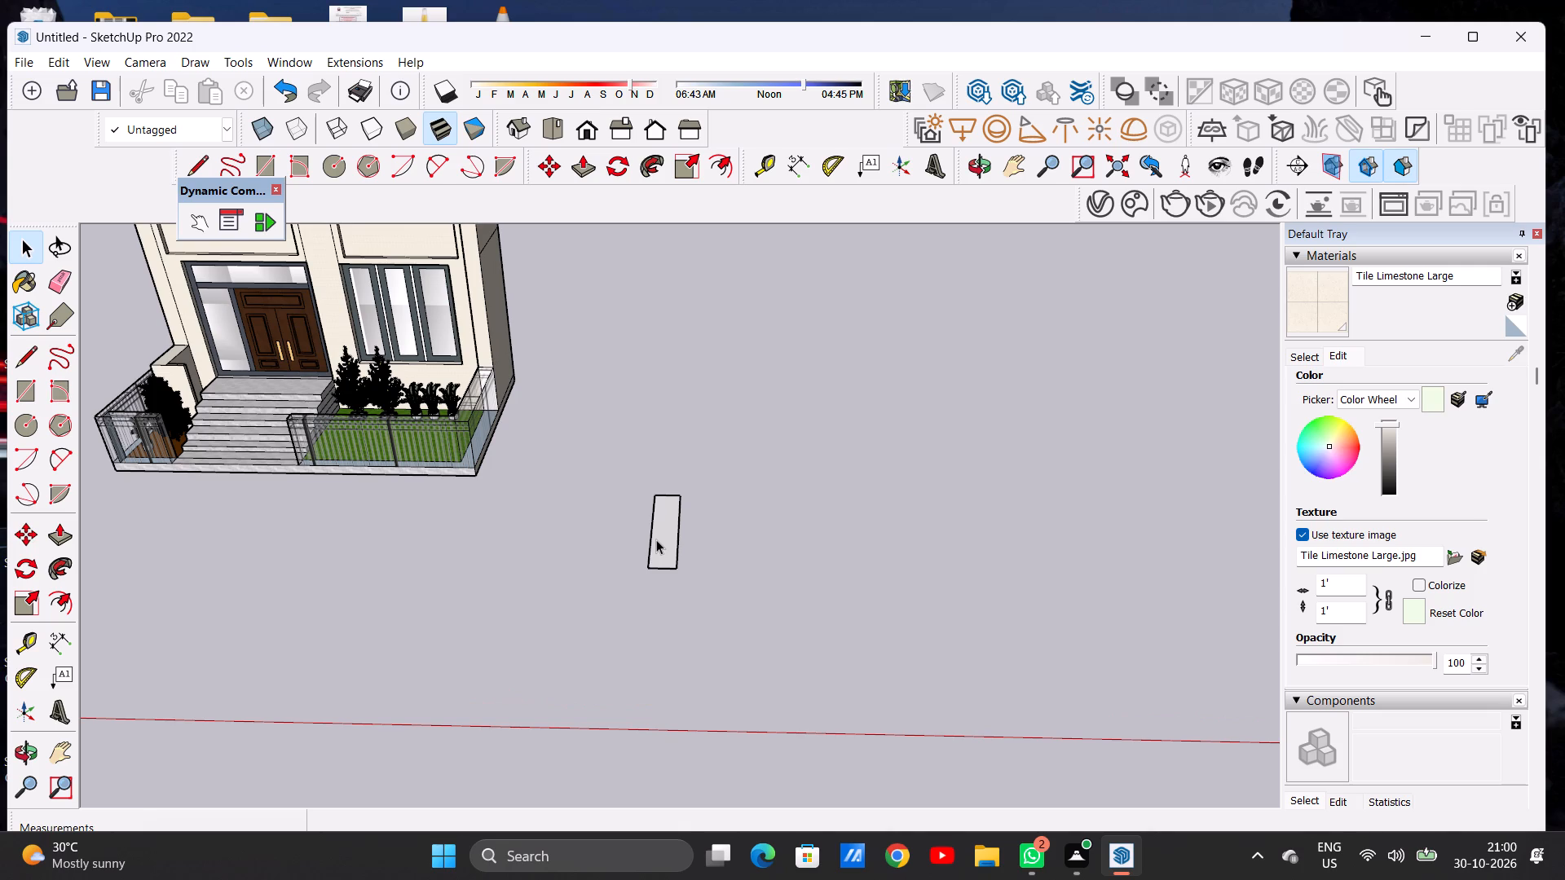
pyautogui.scroll(-3, 662, 546)
pyautogui.scroll(9, 662, 556)
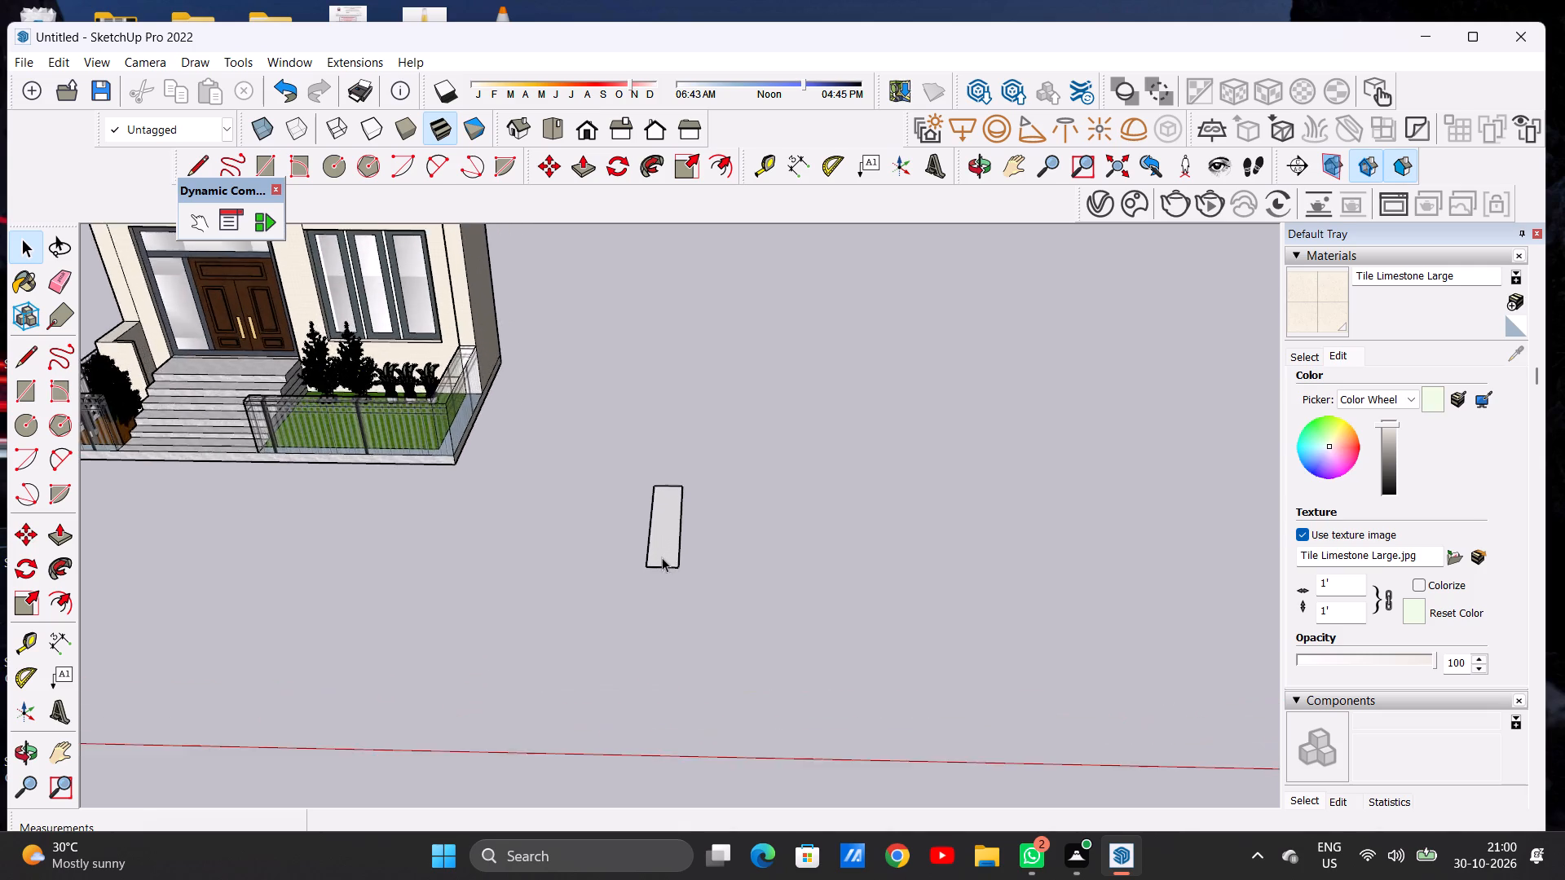
pyautogui.scroll(4, 662, 557)
pyautogui.press('p')
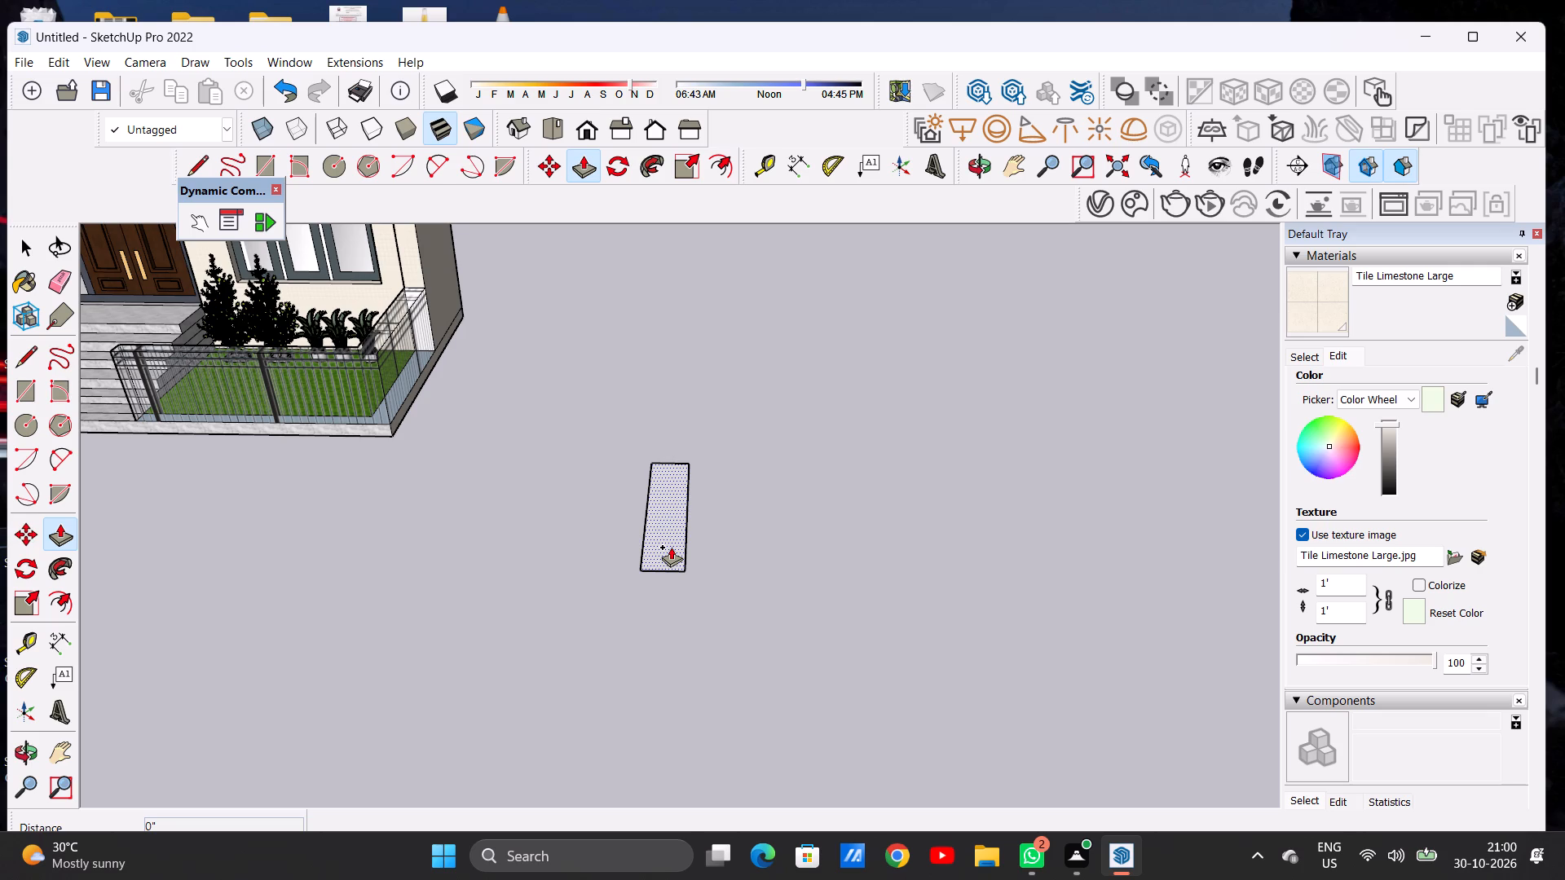
pyautogui.click(673, 547)
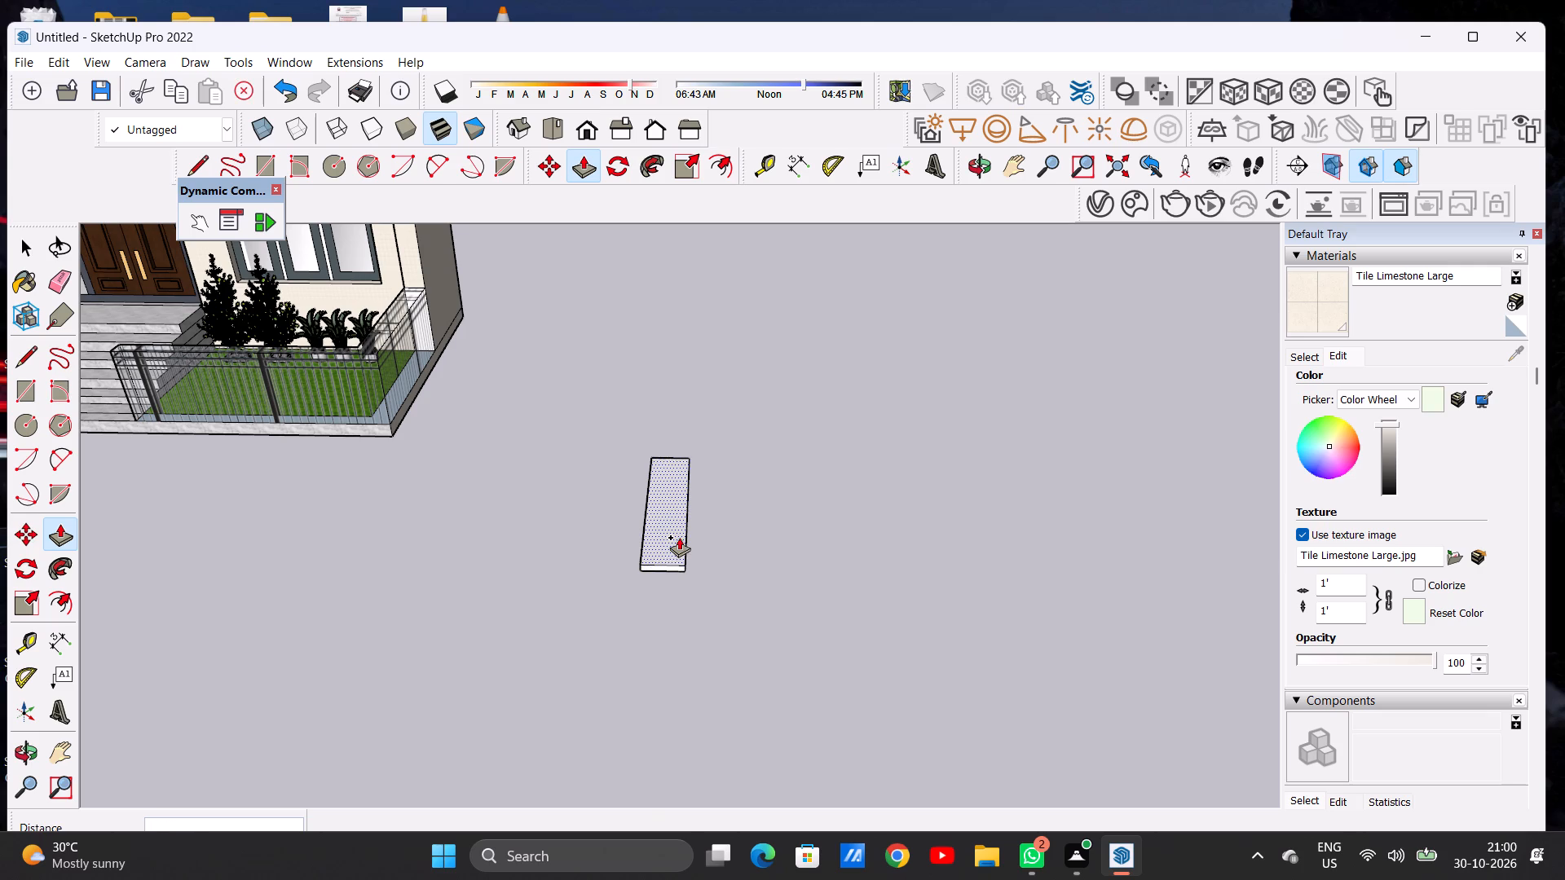
pyautogui.click(671, 533)
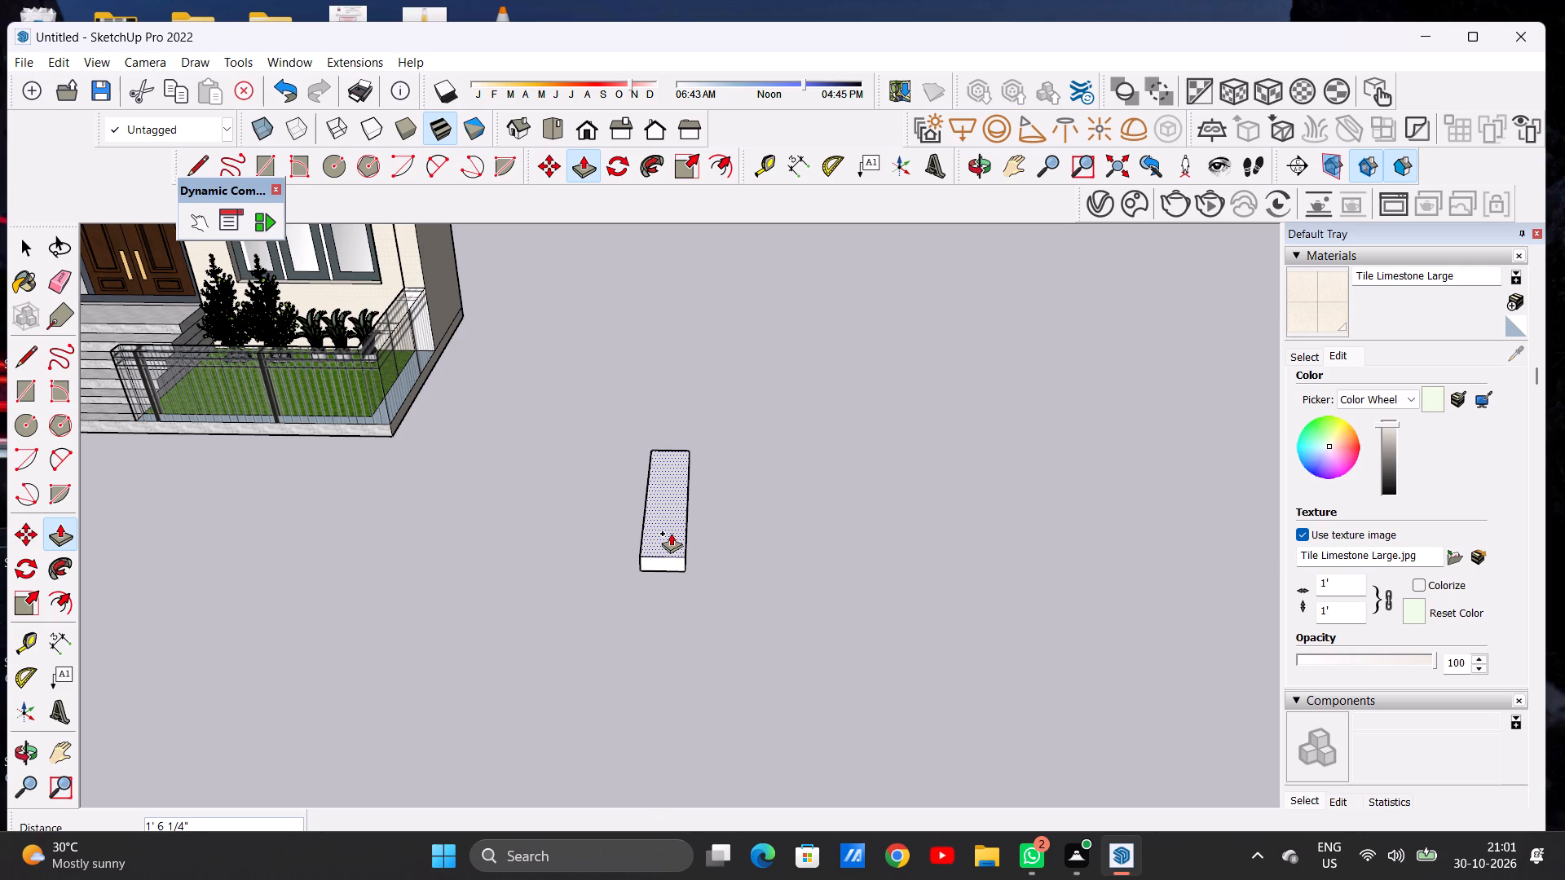
pyautogui.press('space')
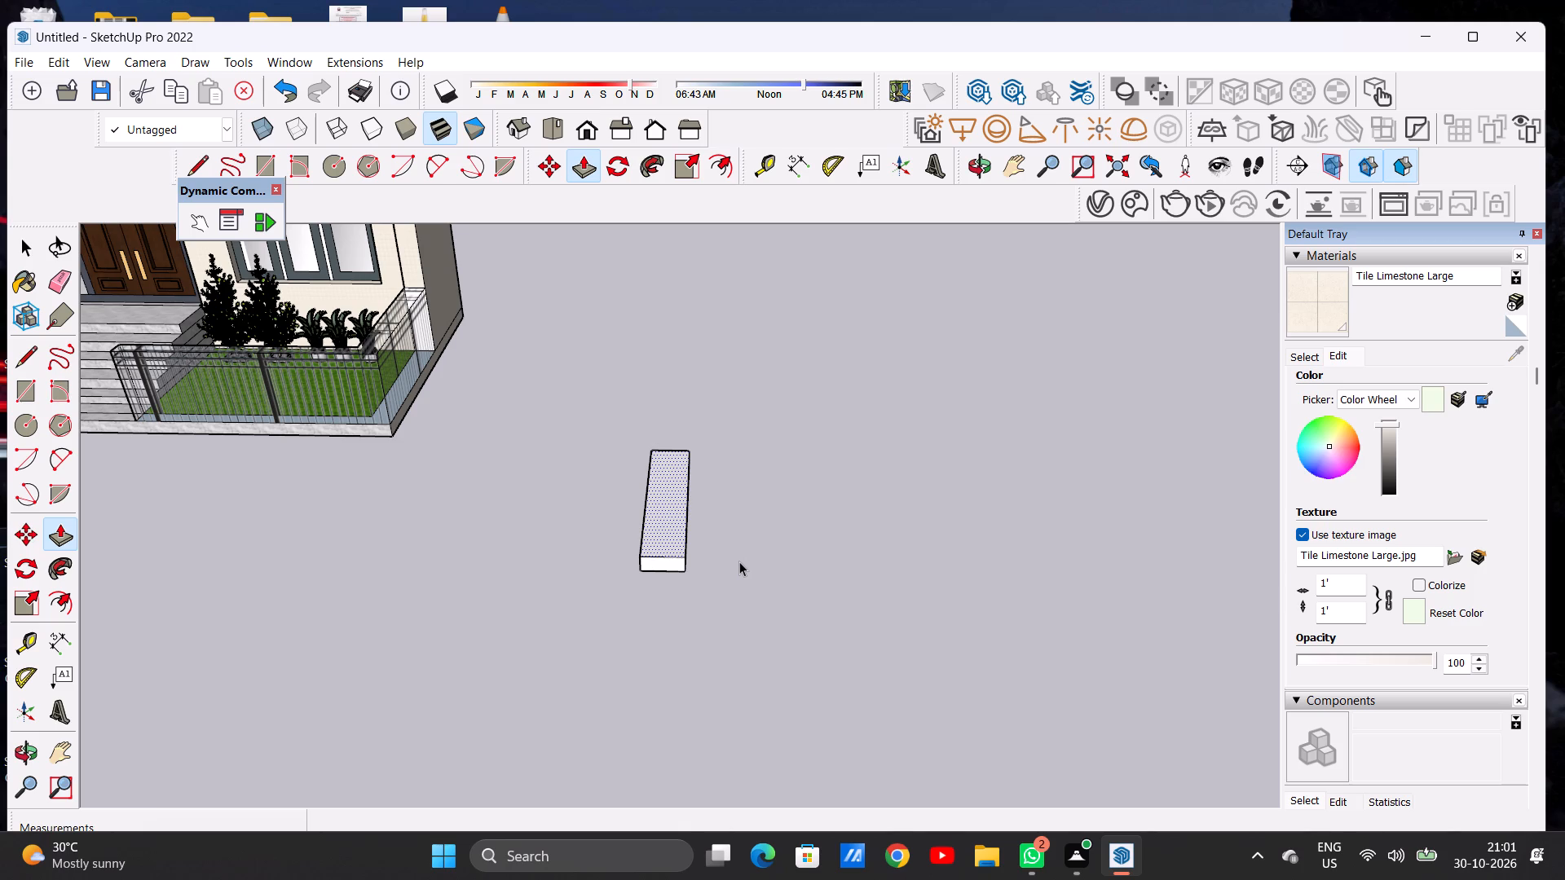
# Select all the faces and edges of the low block and make them a group.
pyautogui.scroll(-4, 760, 570)
pyautogui.moveTo(697, 584); pyautogui.dragTo(692, 500, button='middle')
pyautogui.scroll(2, 684, 488)
pyautogui.scroll(-1, 684, 488)
pyautogui.scroll(8, 684, 488)
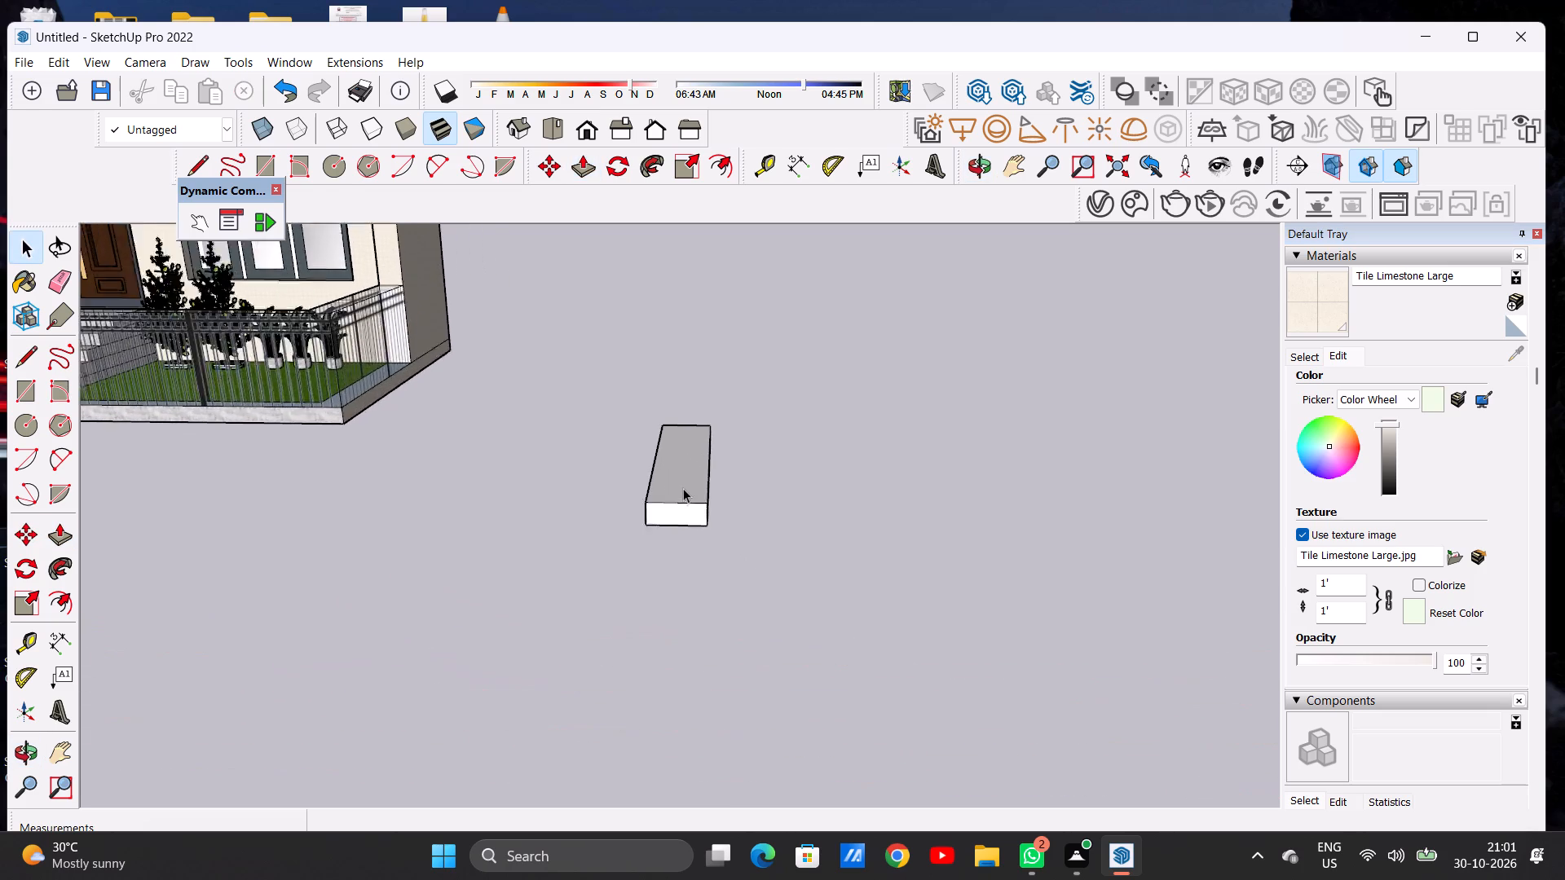
pyautogui.scroll(2, 683, 488)
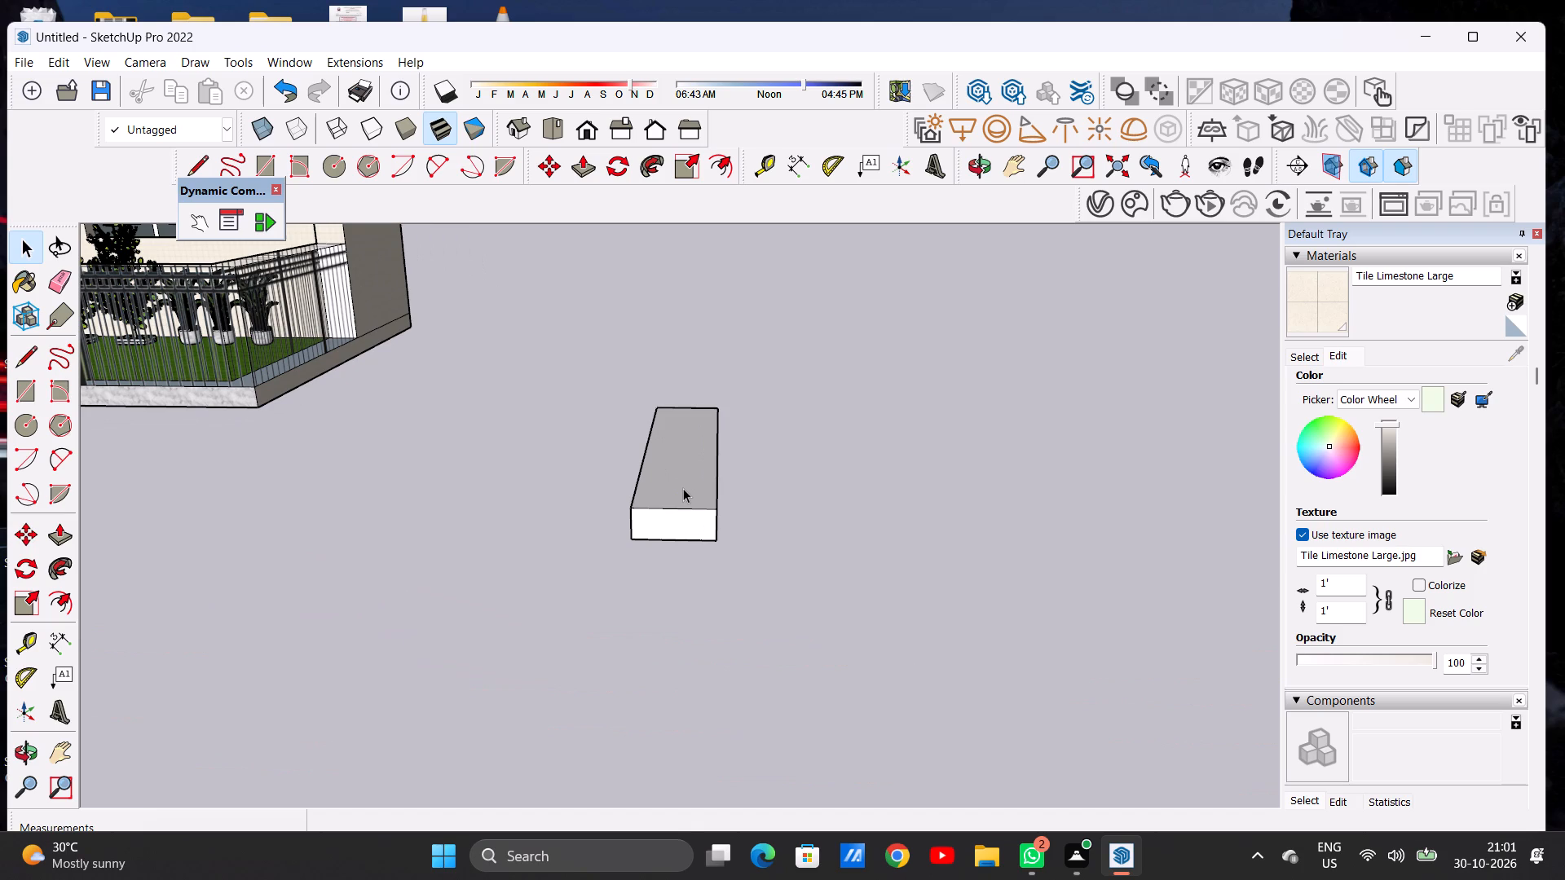
pyautogui.tripleClick(667, 514)
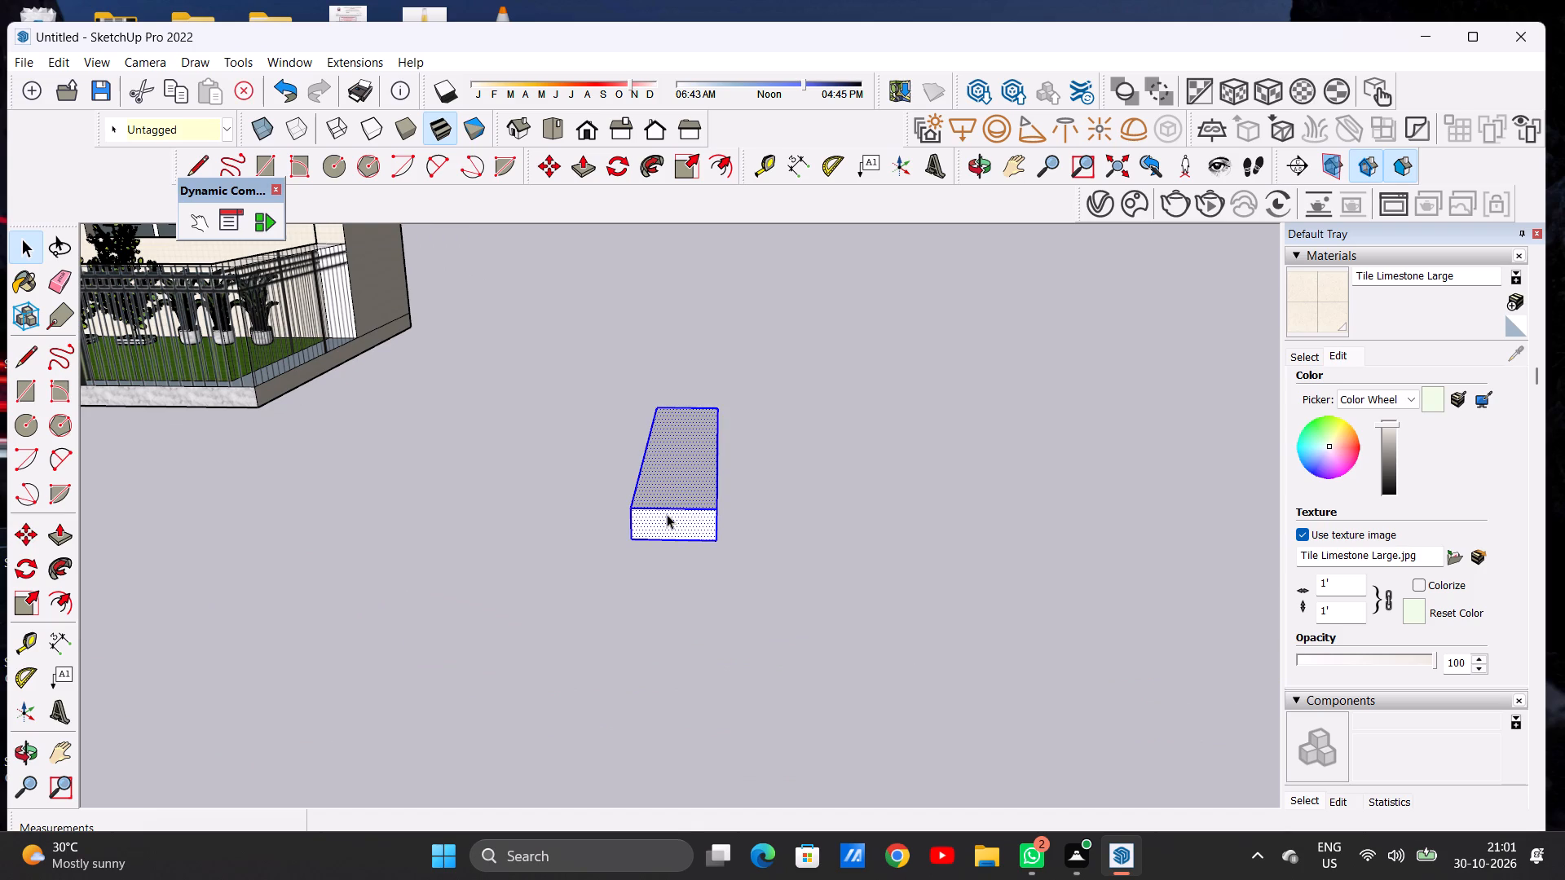
pyautogui.doubleClick(667, 514)
pyautogui.rightClick(667, 514)
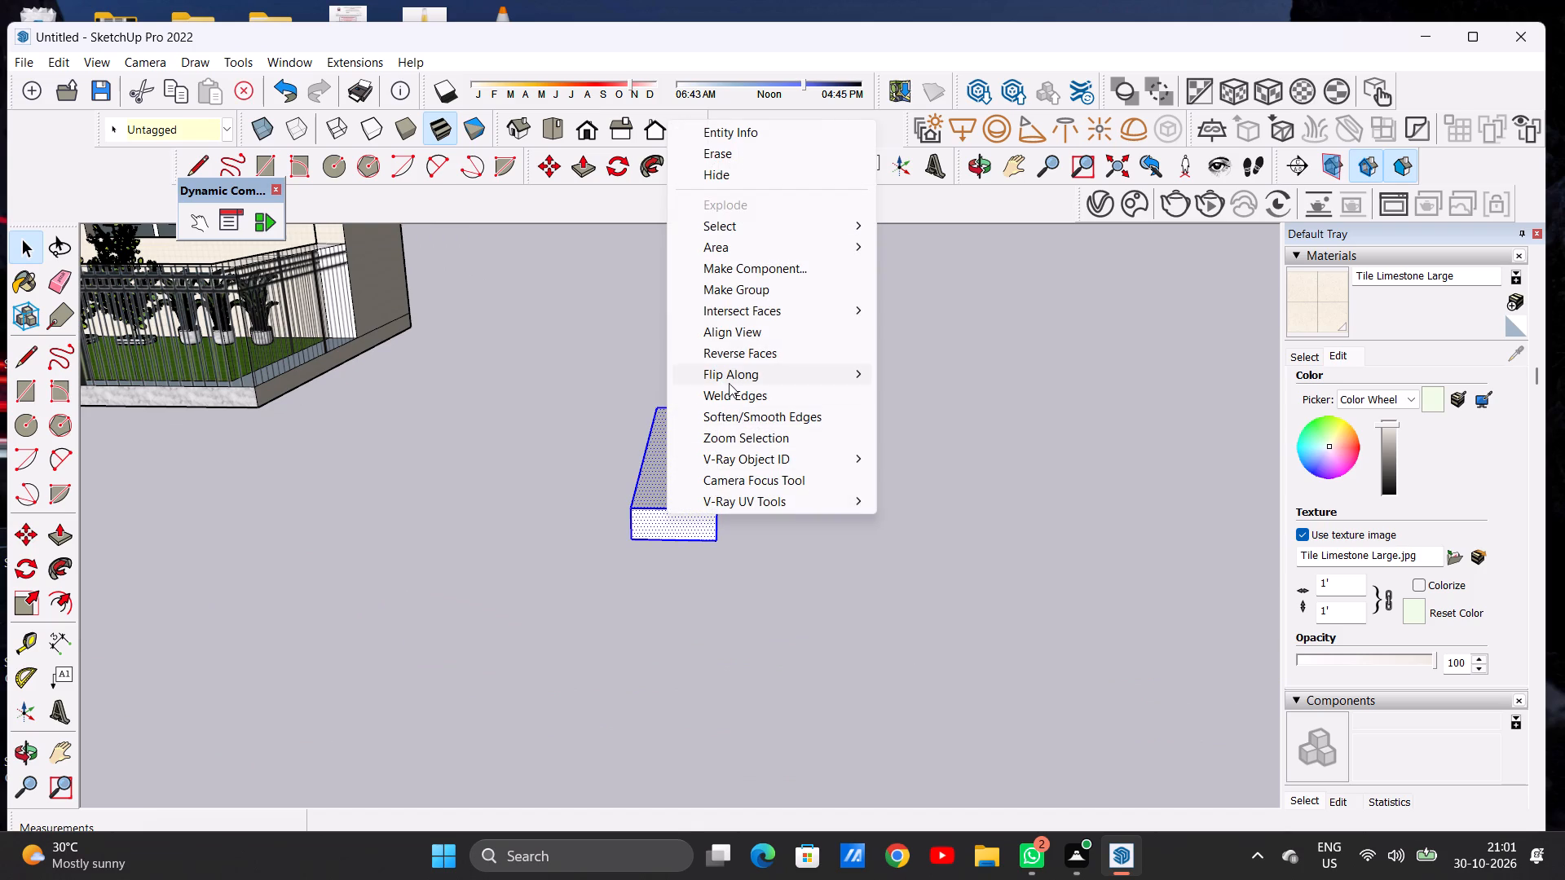
pyautogui.click(743, 288)
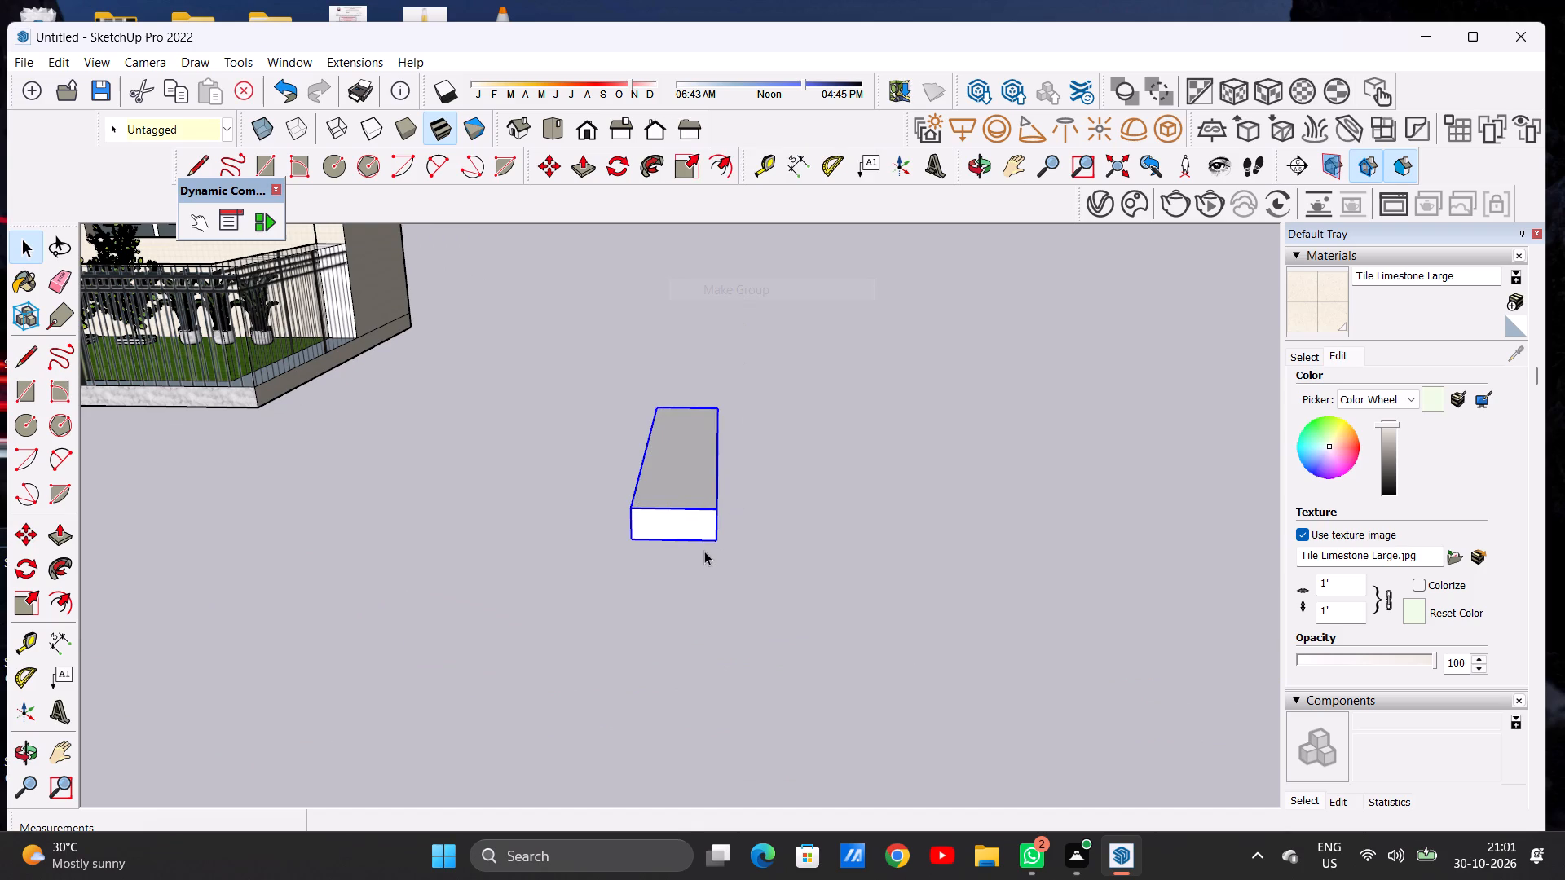
# Copy the block group three times in a rising stair, placing each copy's lower front corner on the previous block's upper far corner.
pyautogui.press('m')
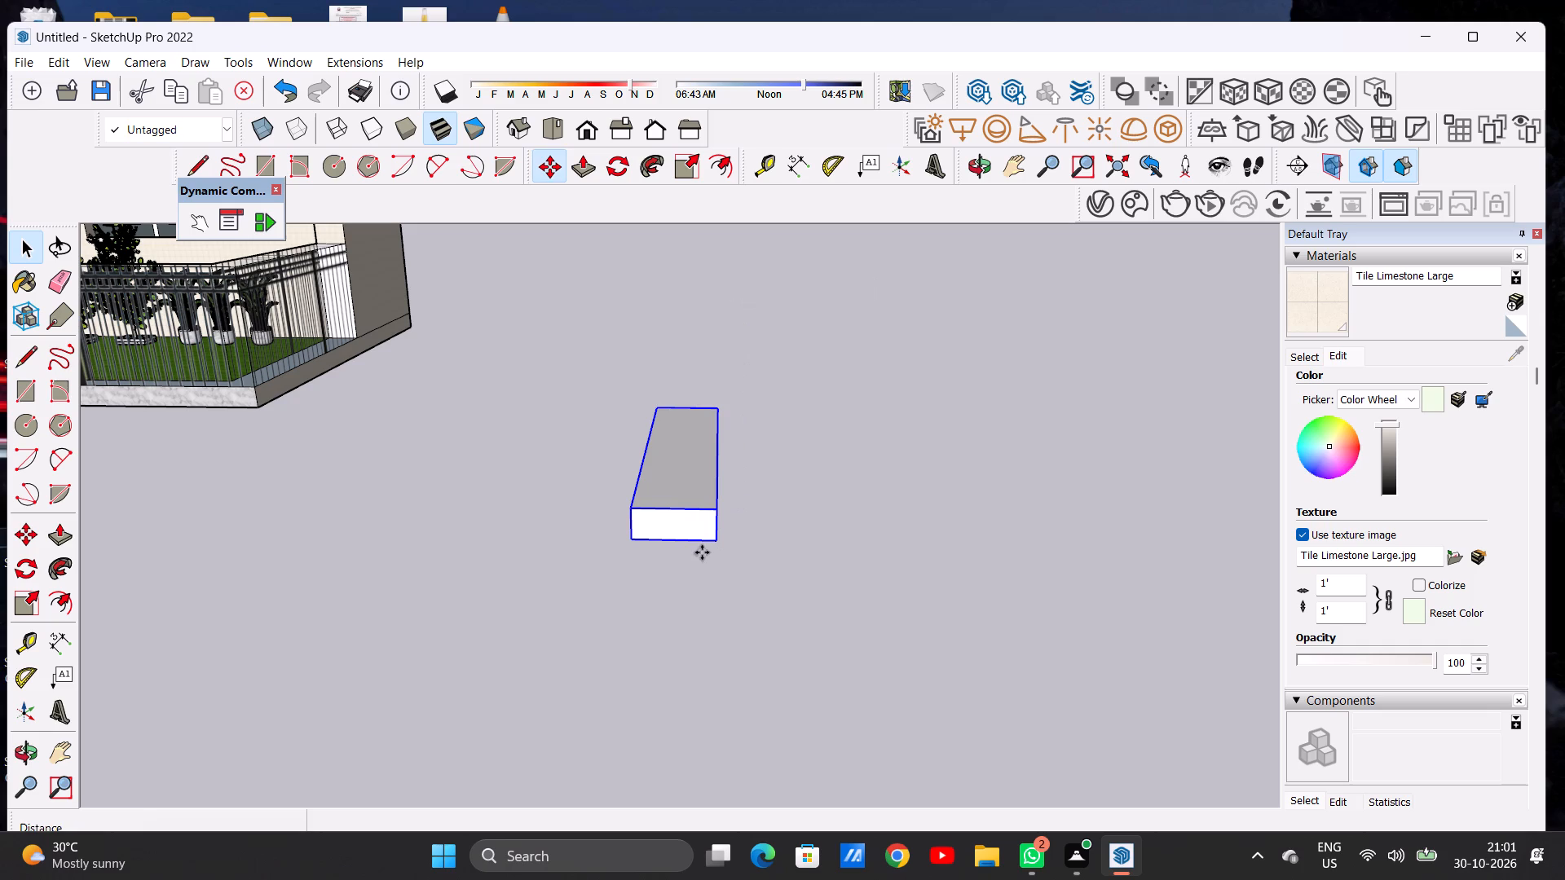
pyautogui.click(632, 540)
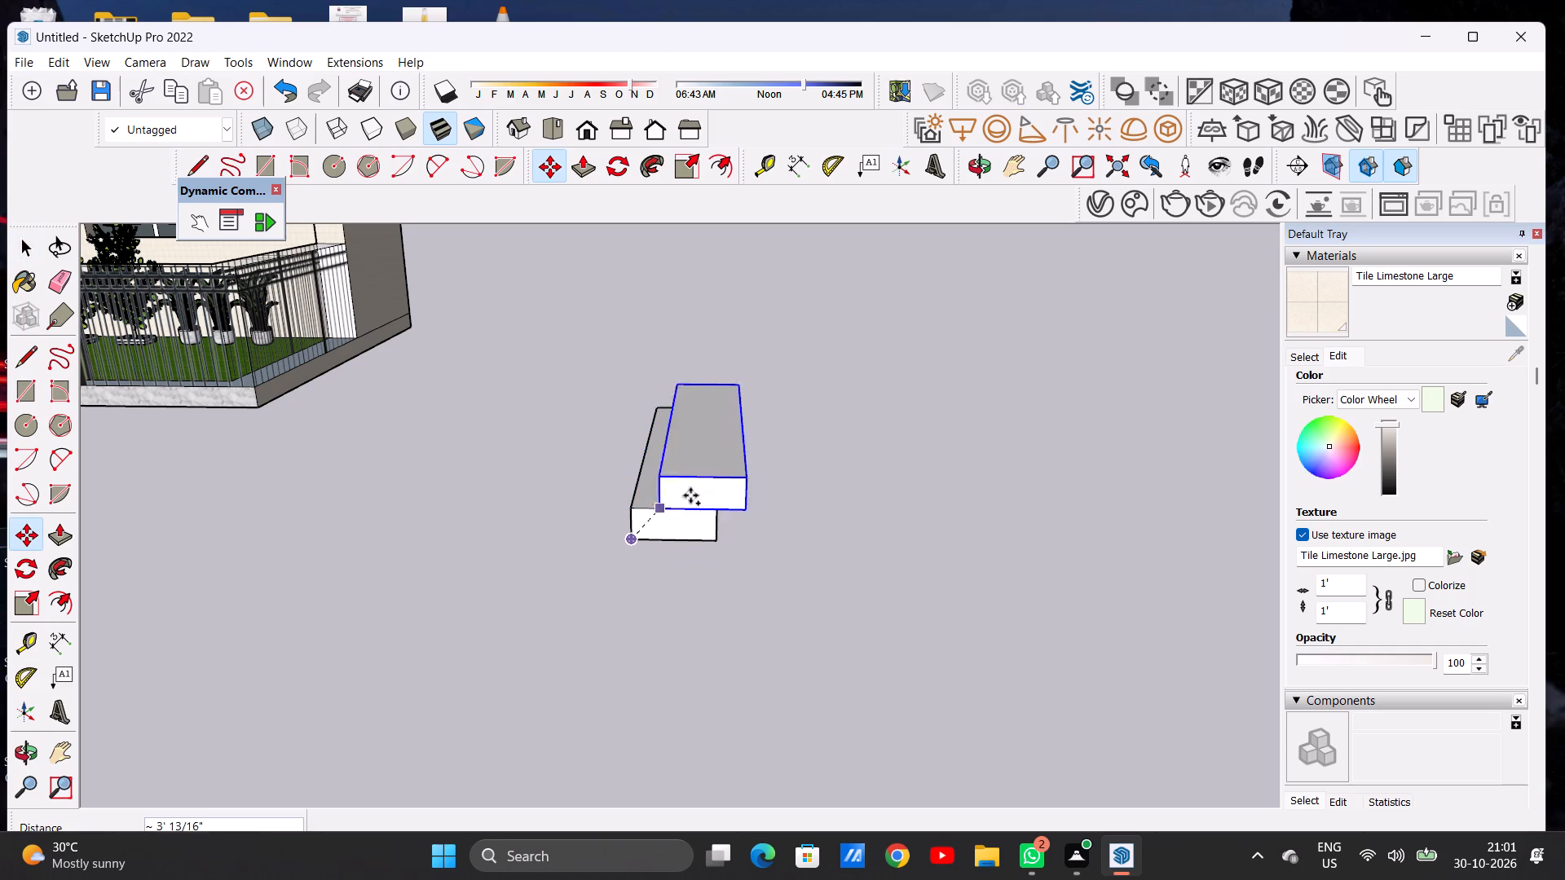
pyautogui.click(716, 514)
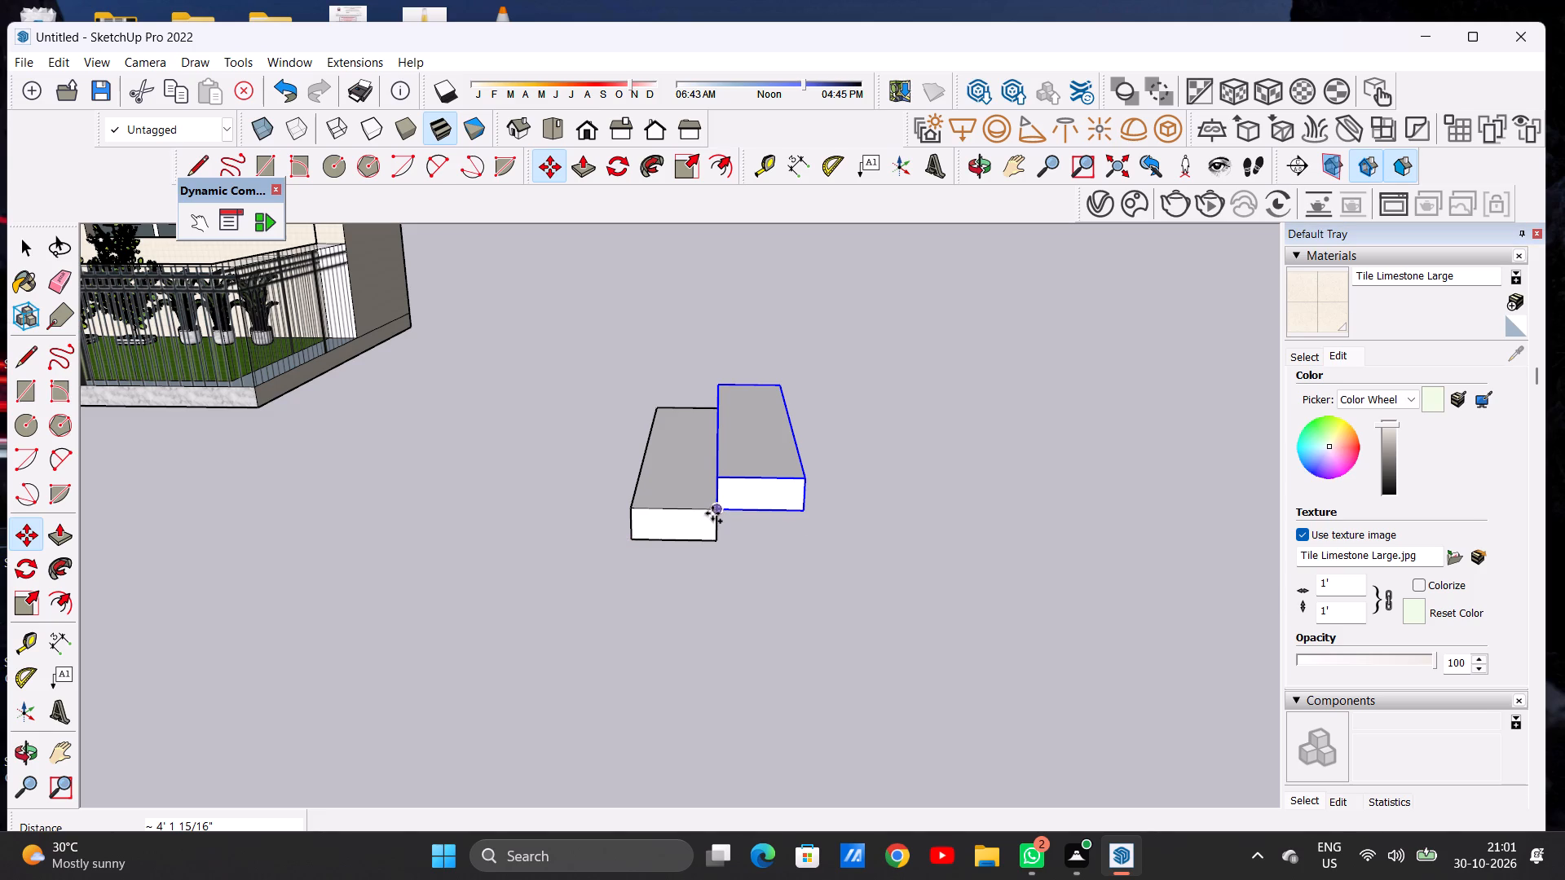
pyautogui.click(712, 513)
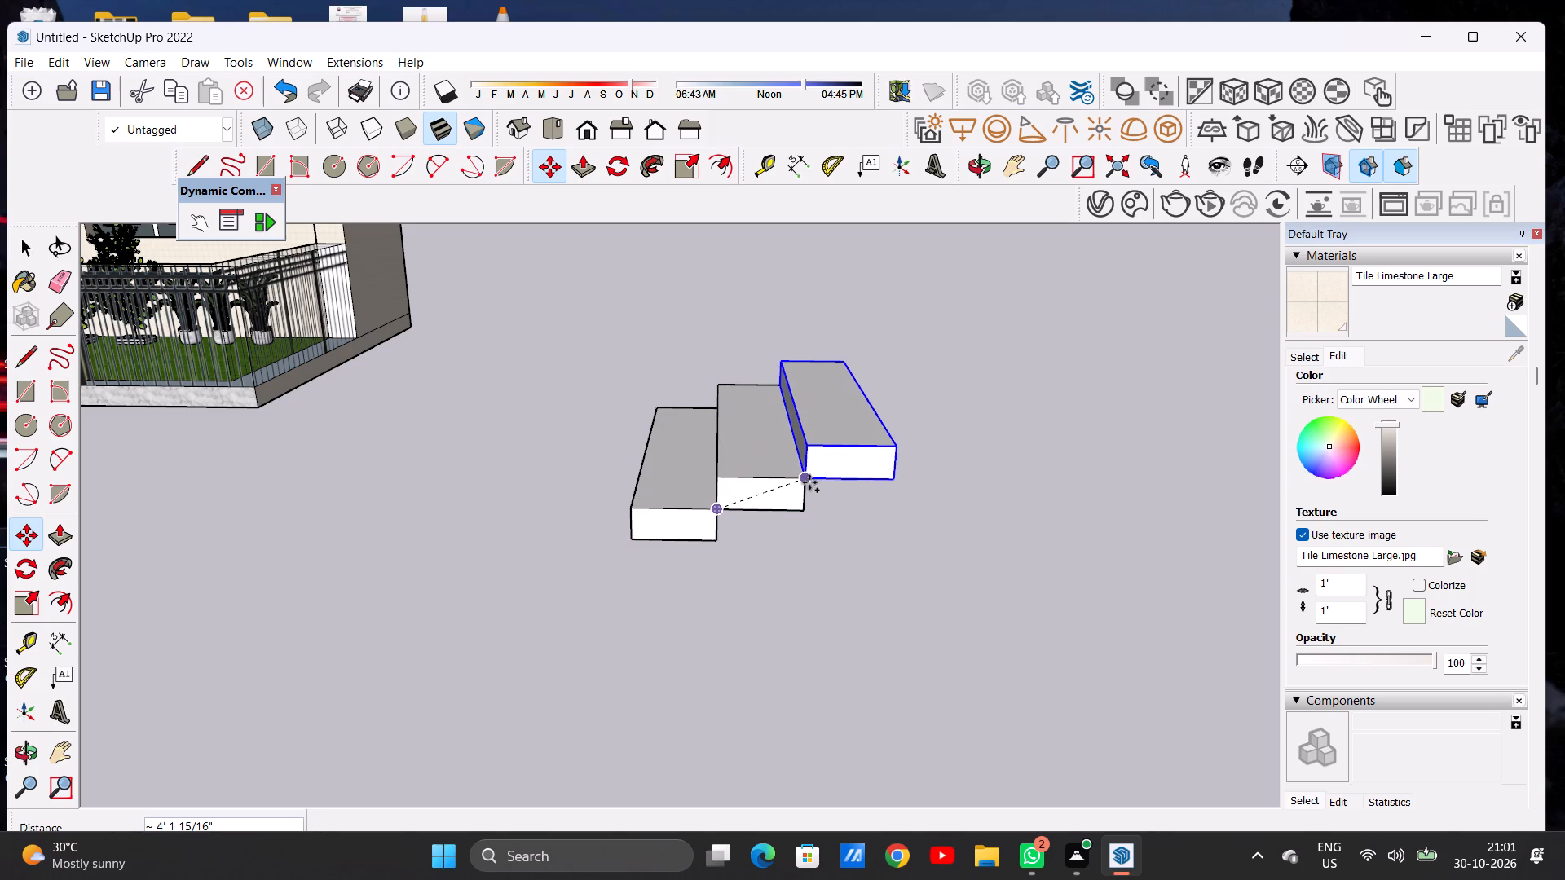
pyautogui.click(806, 483)
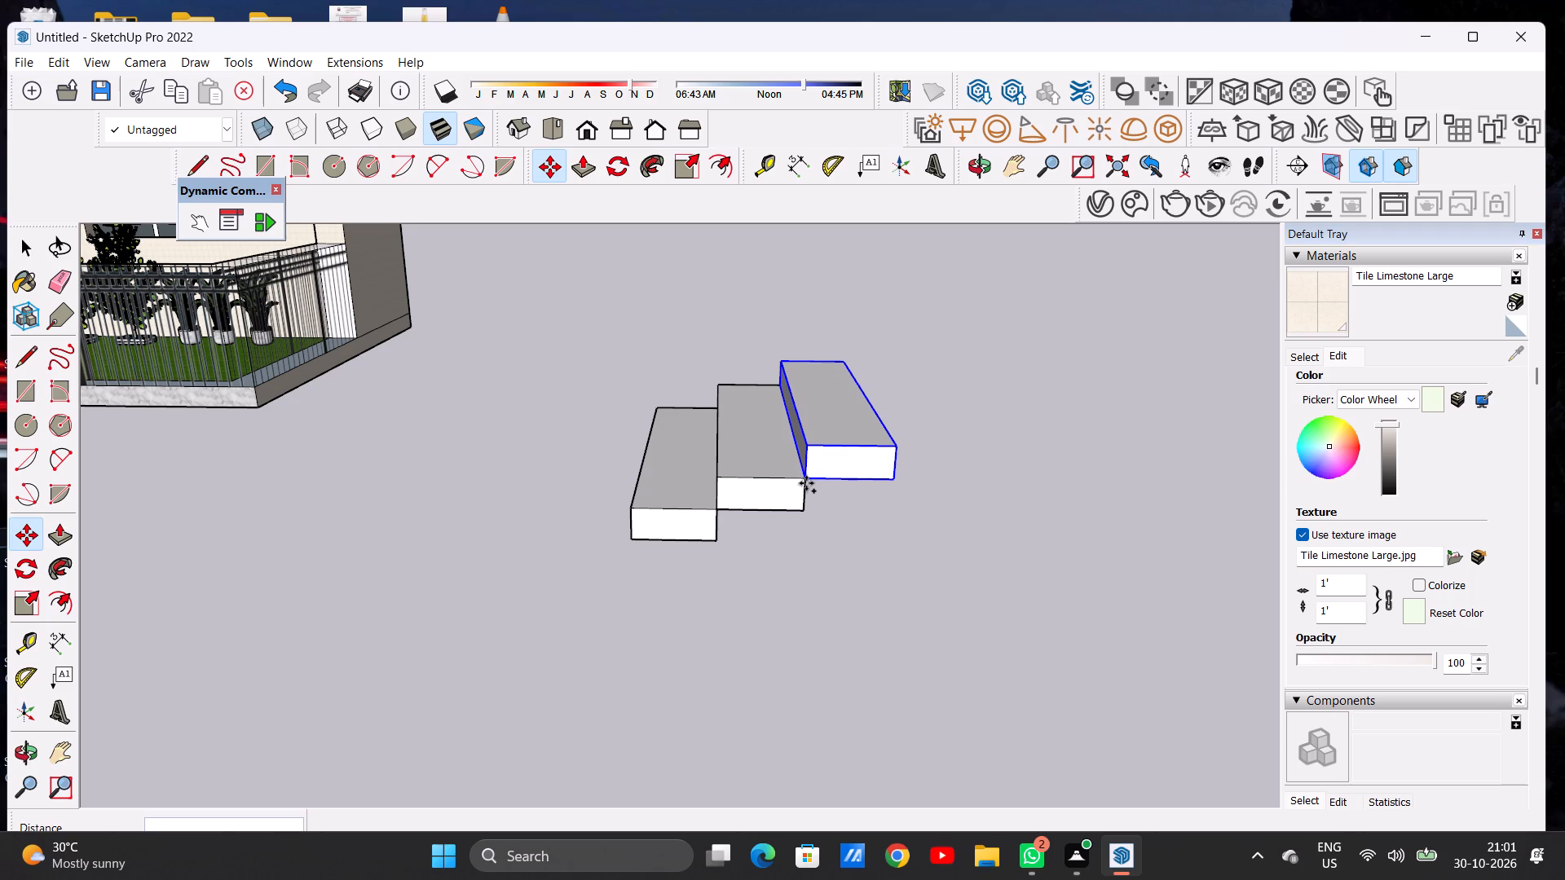
pyautogui.click(805, 475)
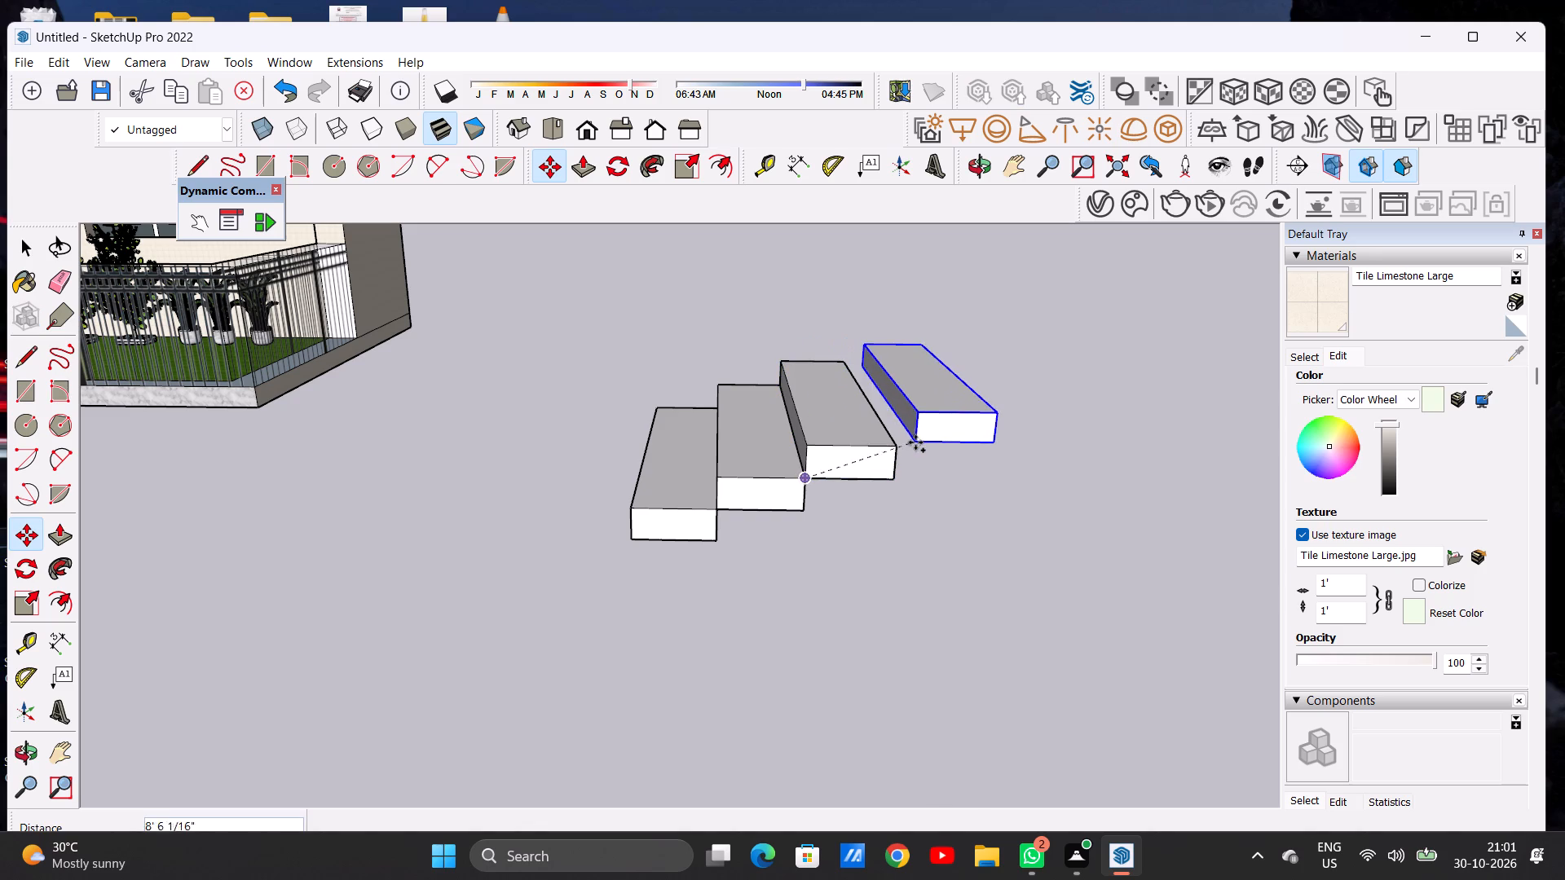
pyautogui.click(894, 452)
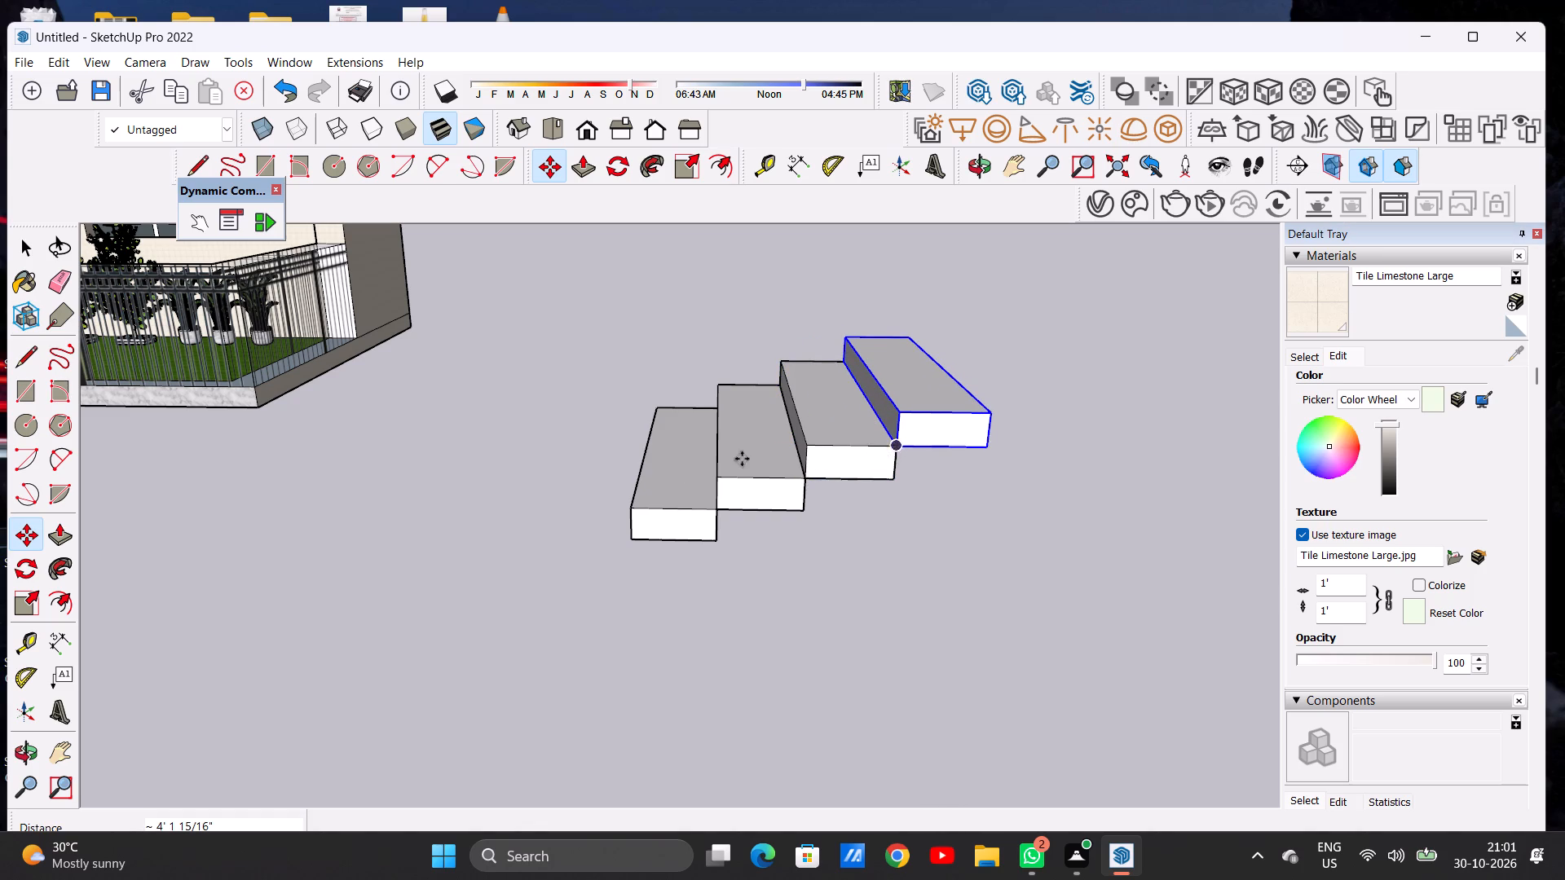
# Add two more copies of the top block to continue the stair upward, corner to corner, as the fifth and sixth steps.
pyautogui.scroll(-8, 678, 471)
pyautogui.scroll(6, 842, 447)
pyautogui.scroll(-1, 831, 464)
pyautogui.scroll(4, 831, 464)
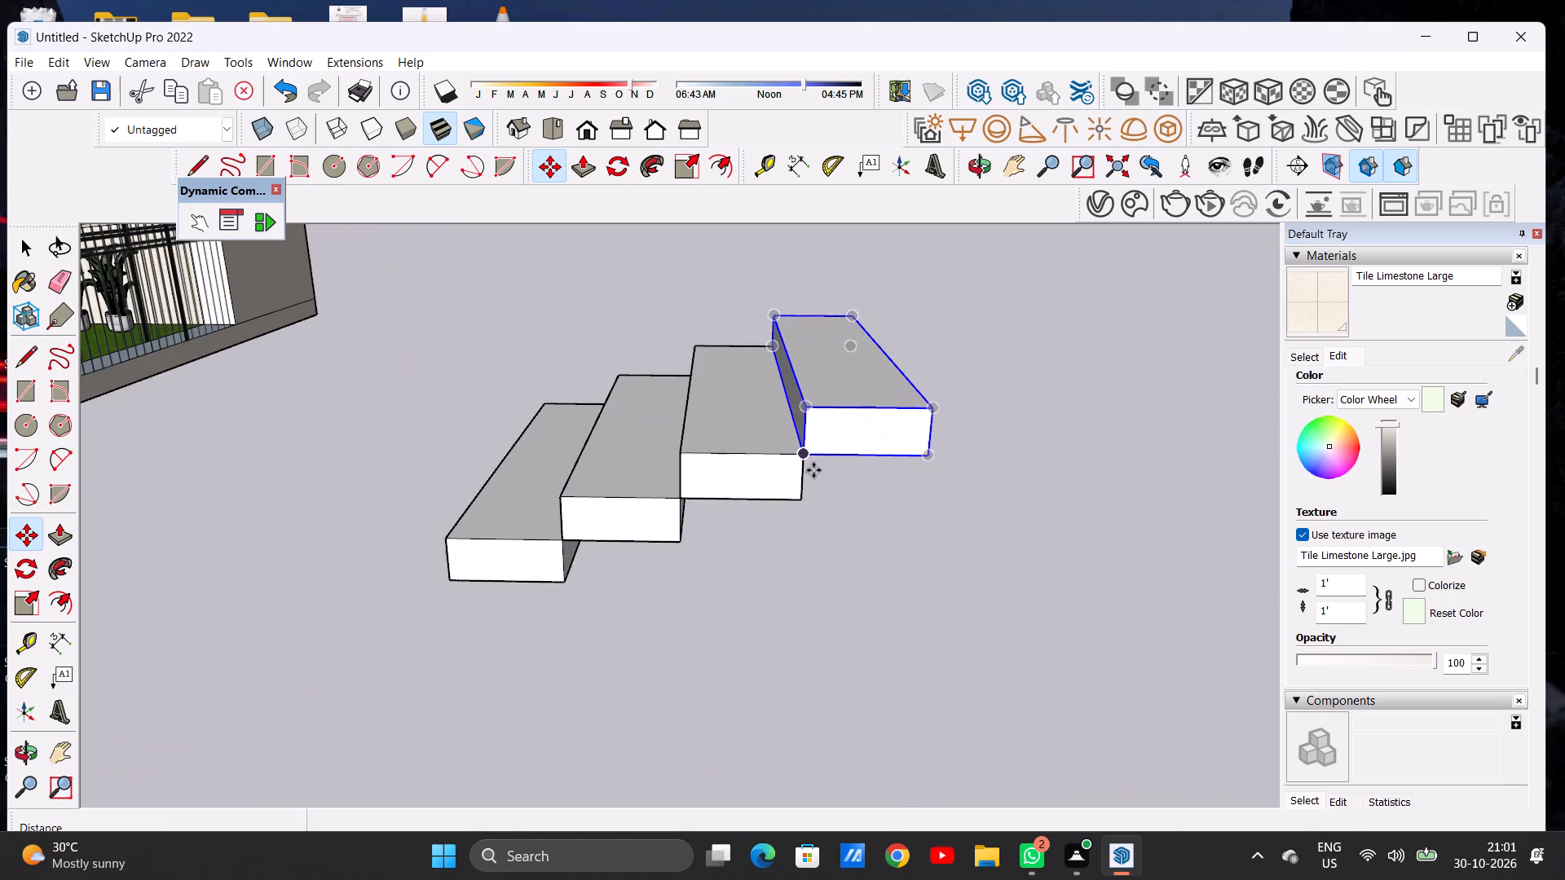
pyautogui.scroll(7, 810, 468)
pyautogui.scroll(-14, 793, 427)
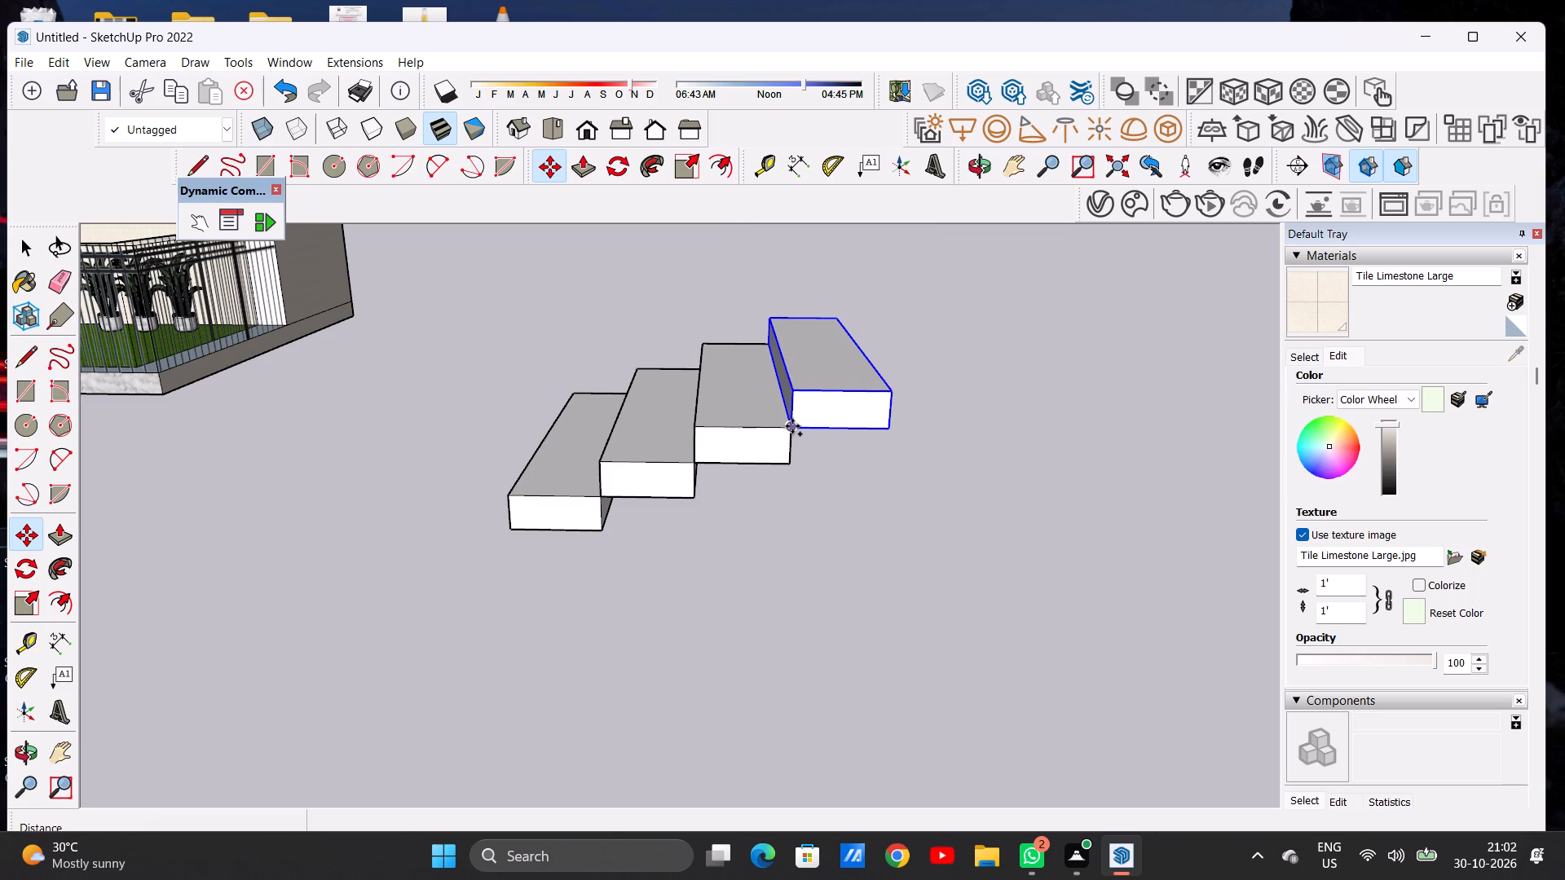
pyautogui.click(789, 430)
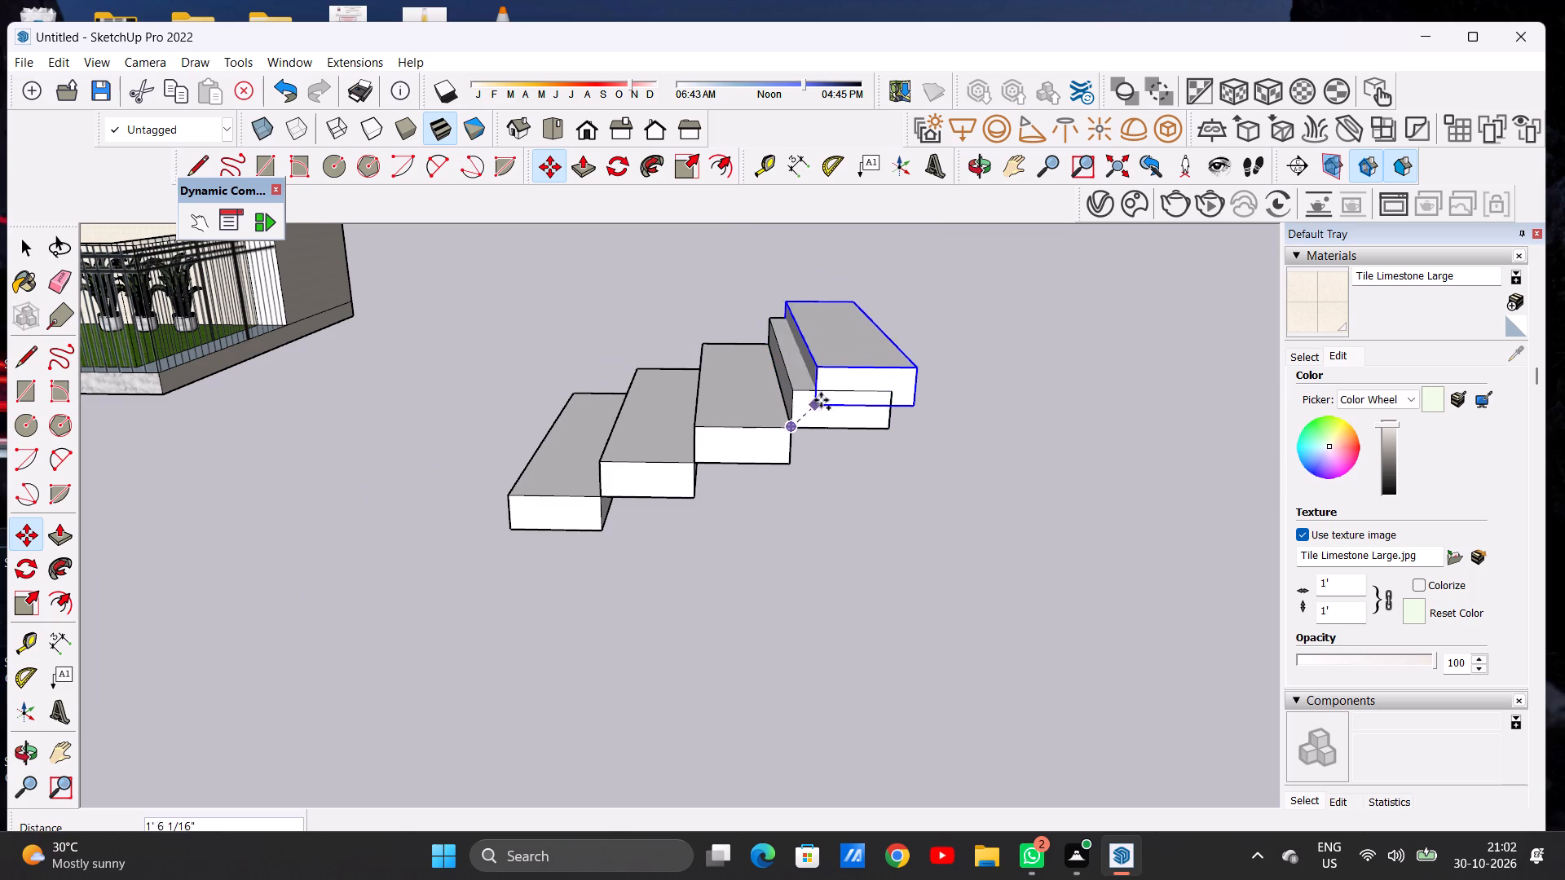
pyautogui.click(889, 398)
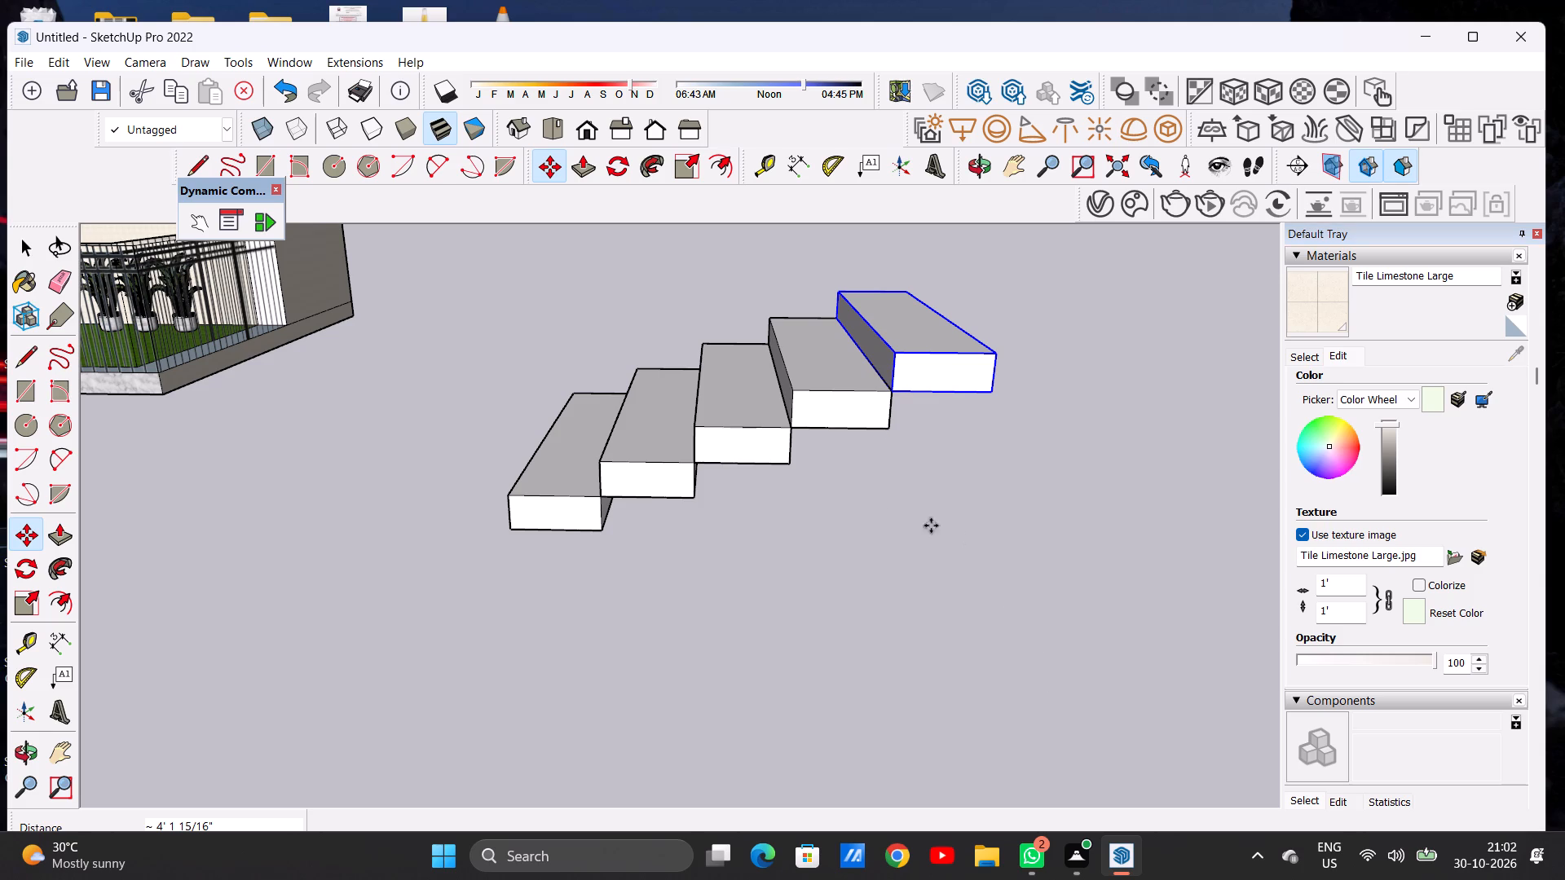
pyautogui.click(894, 392)
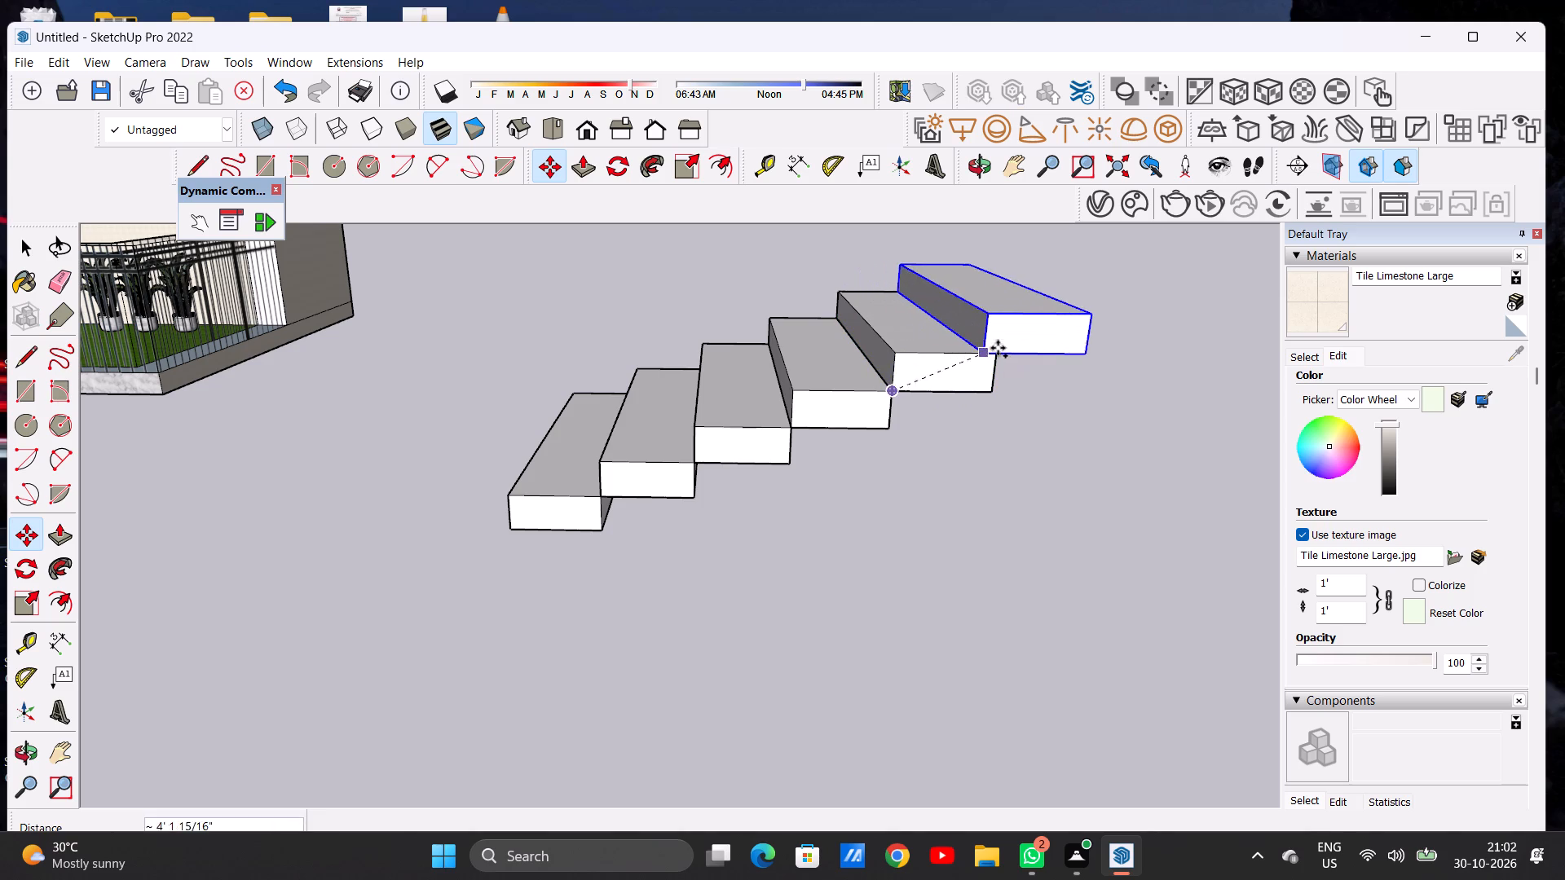
pyautogui.click(993, 350)
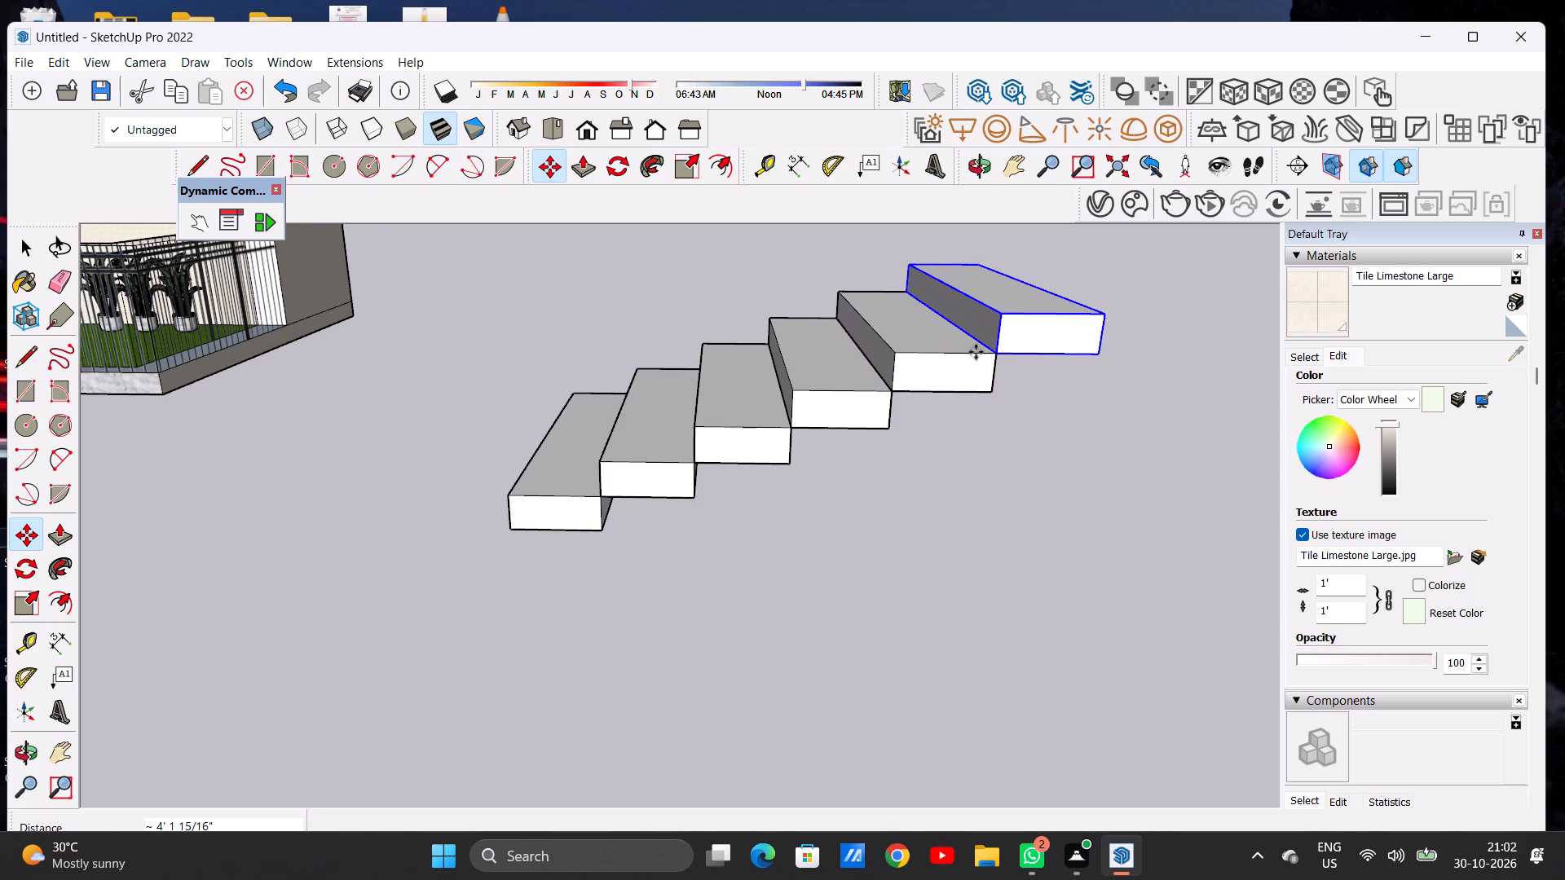
# Copy the top block onto its own upper outer front corner to add a seventh step.
pyautogui.scroll(-6, 820, 379)
pyautogui.scroll(-5, 738, 420)
pyautogui.scroll(6, 907, 359)
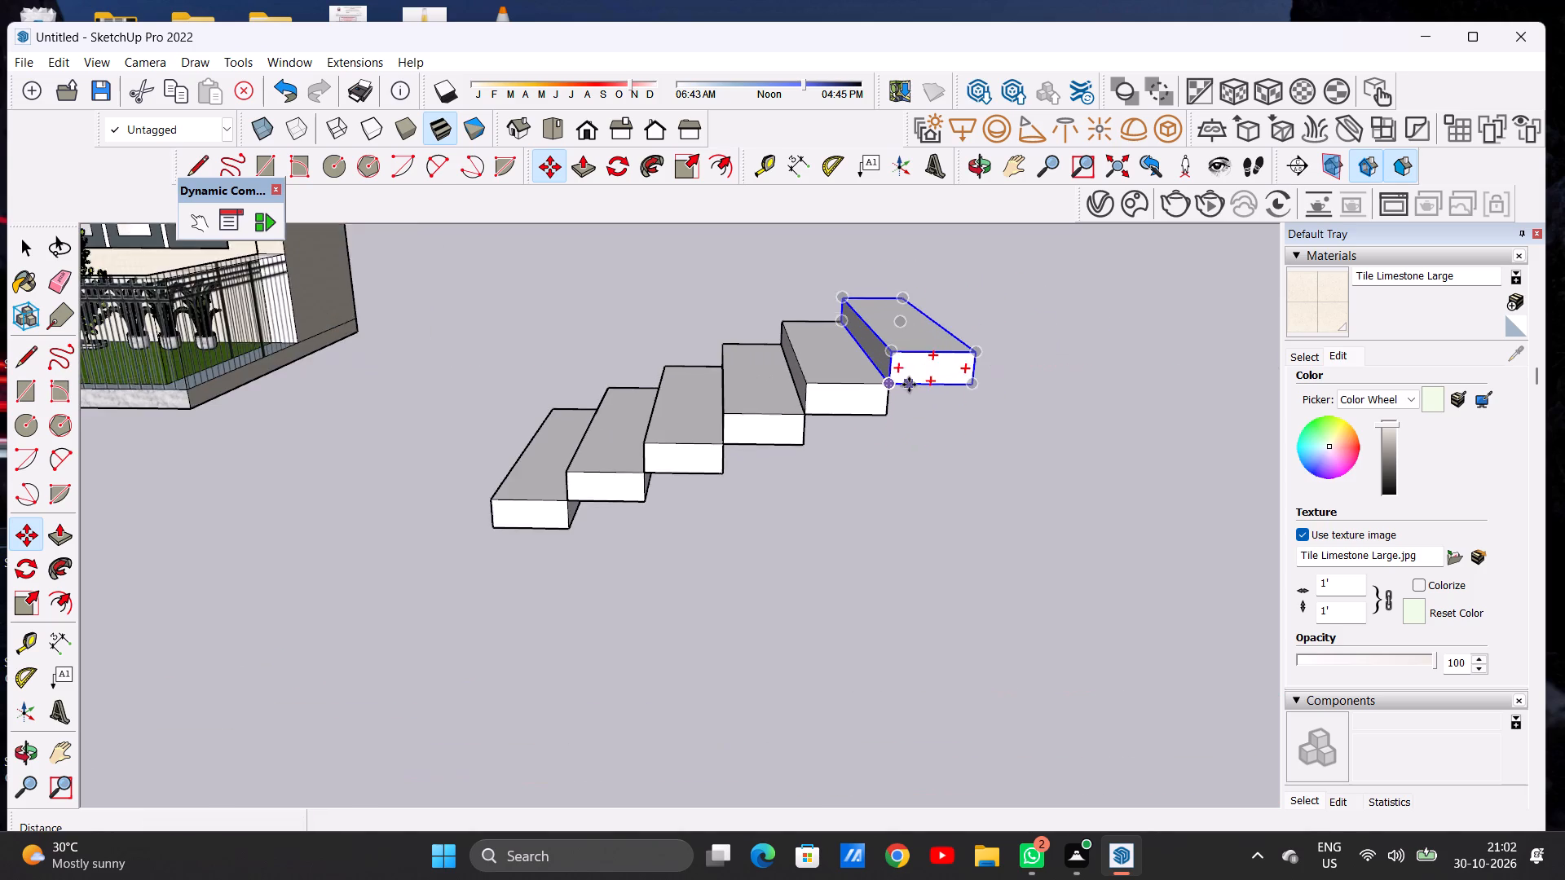
pyautogui.scroll(7, 909, 385)
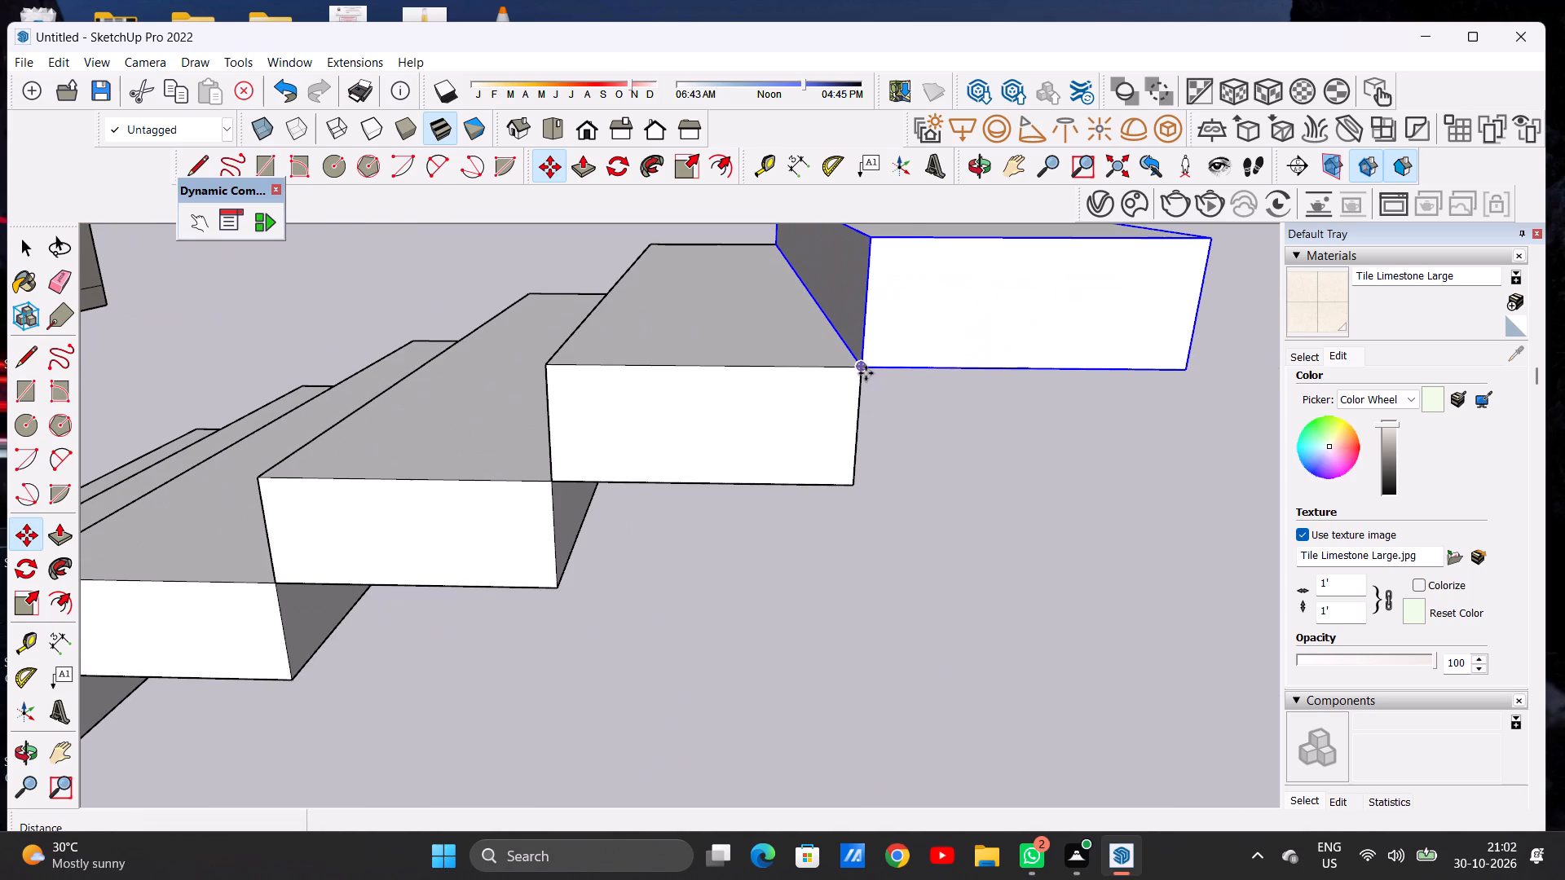
pyautogui.click(866, 373)
pyautogui.scroll(-12, 782, 376)
pyautogui.scroll(4, 926, 314)
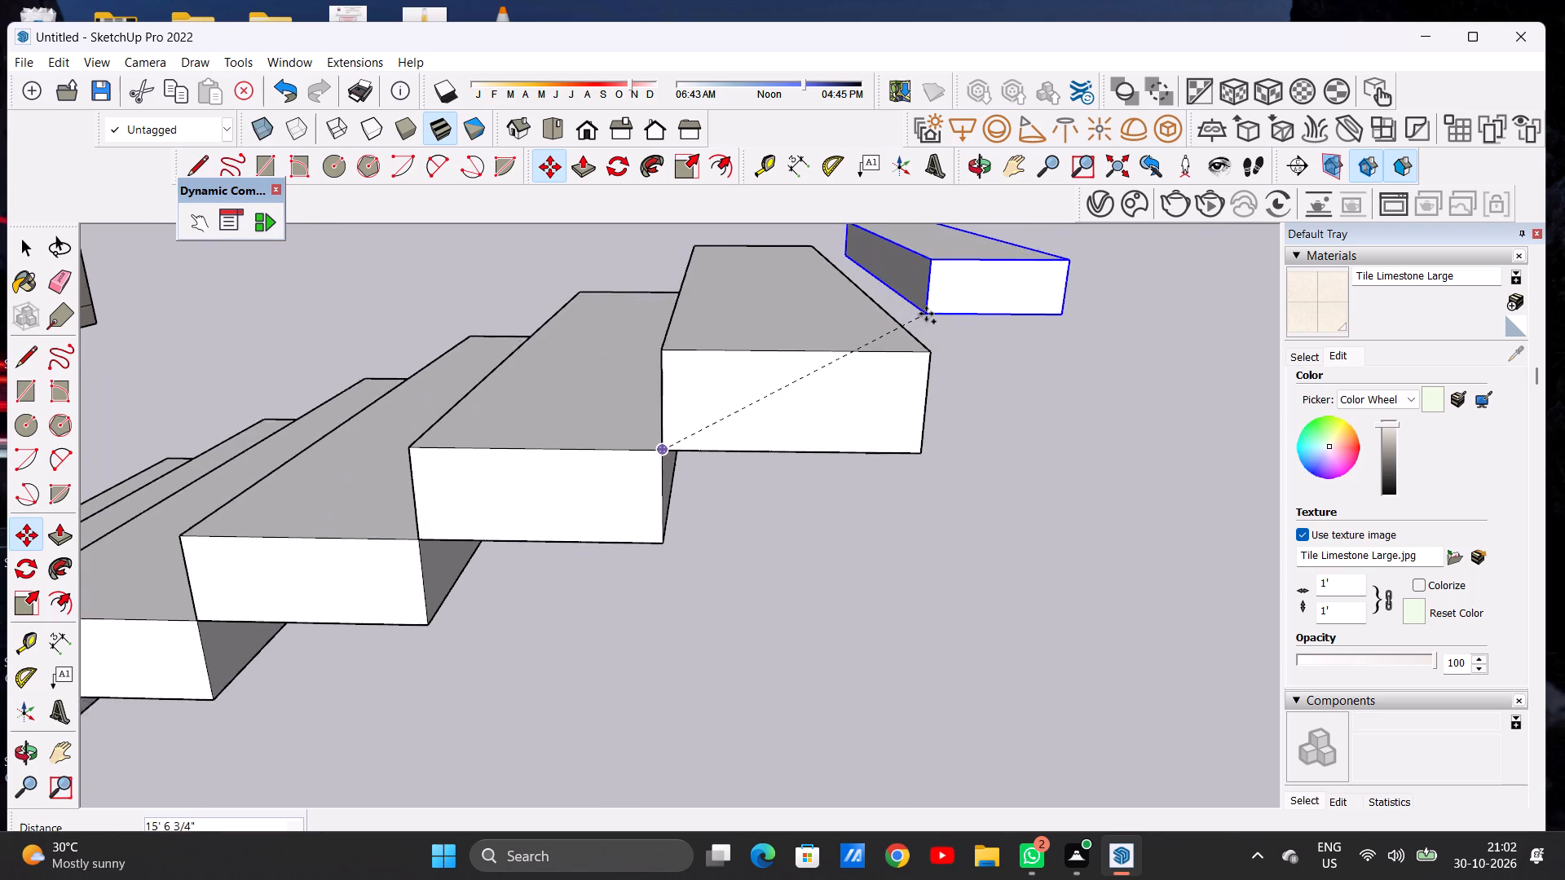
pyautogui.scroll(1, 926, 314)
pyautogui.scroll(-1, 926, 314)
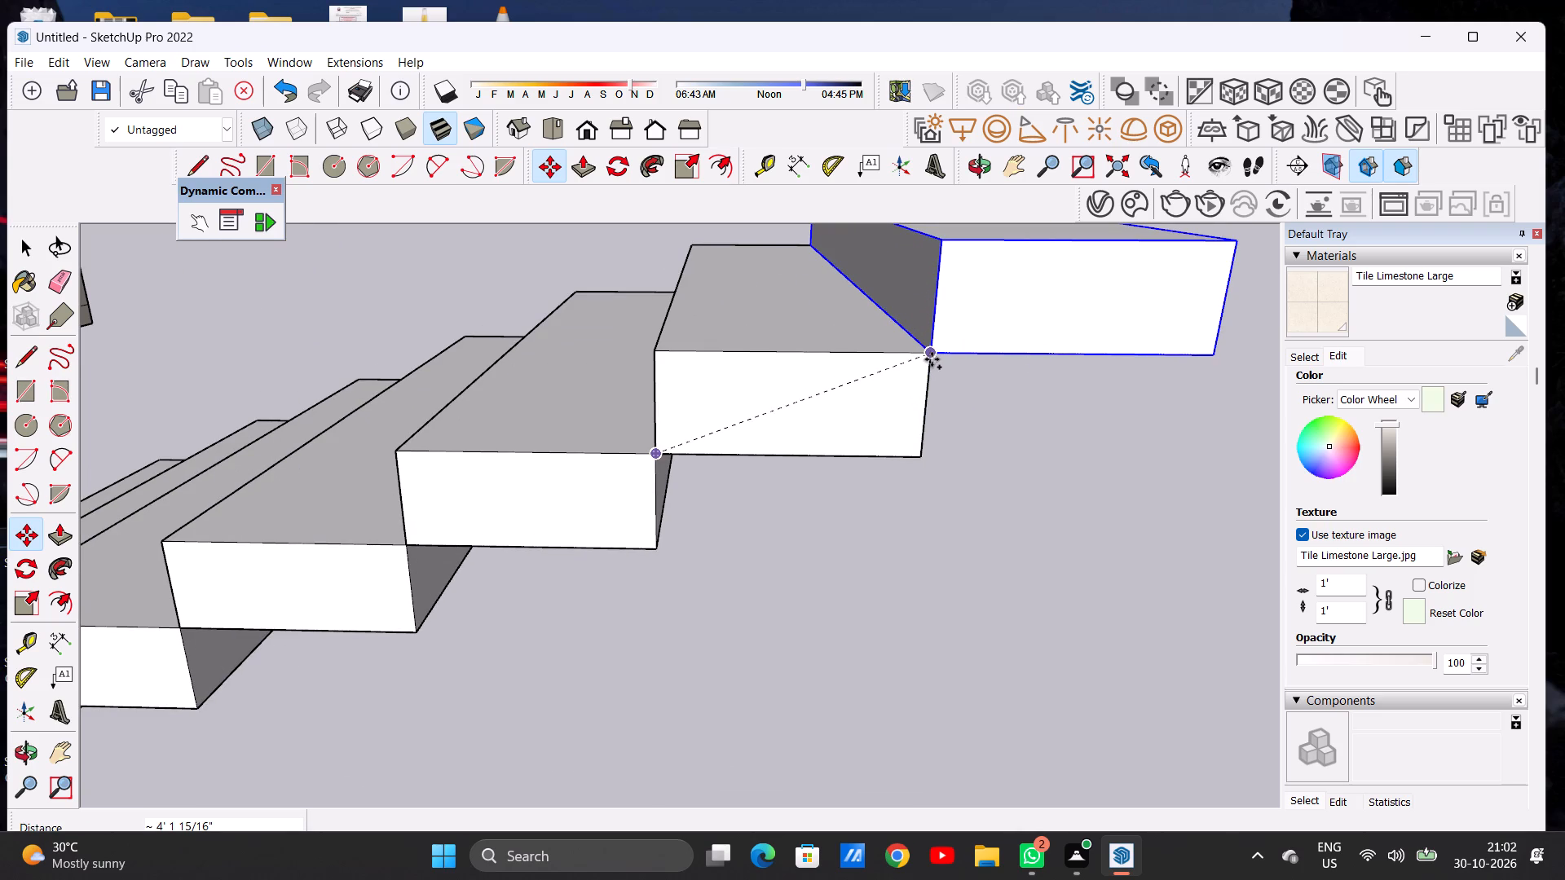
pyautogui.click(932, 359)
# Copy the seventh block up to its upper outer front corner to add an eighth step.
pyautogui.scroll(-9, 831, 381)
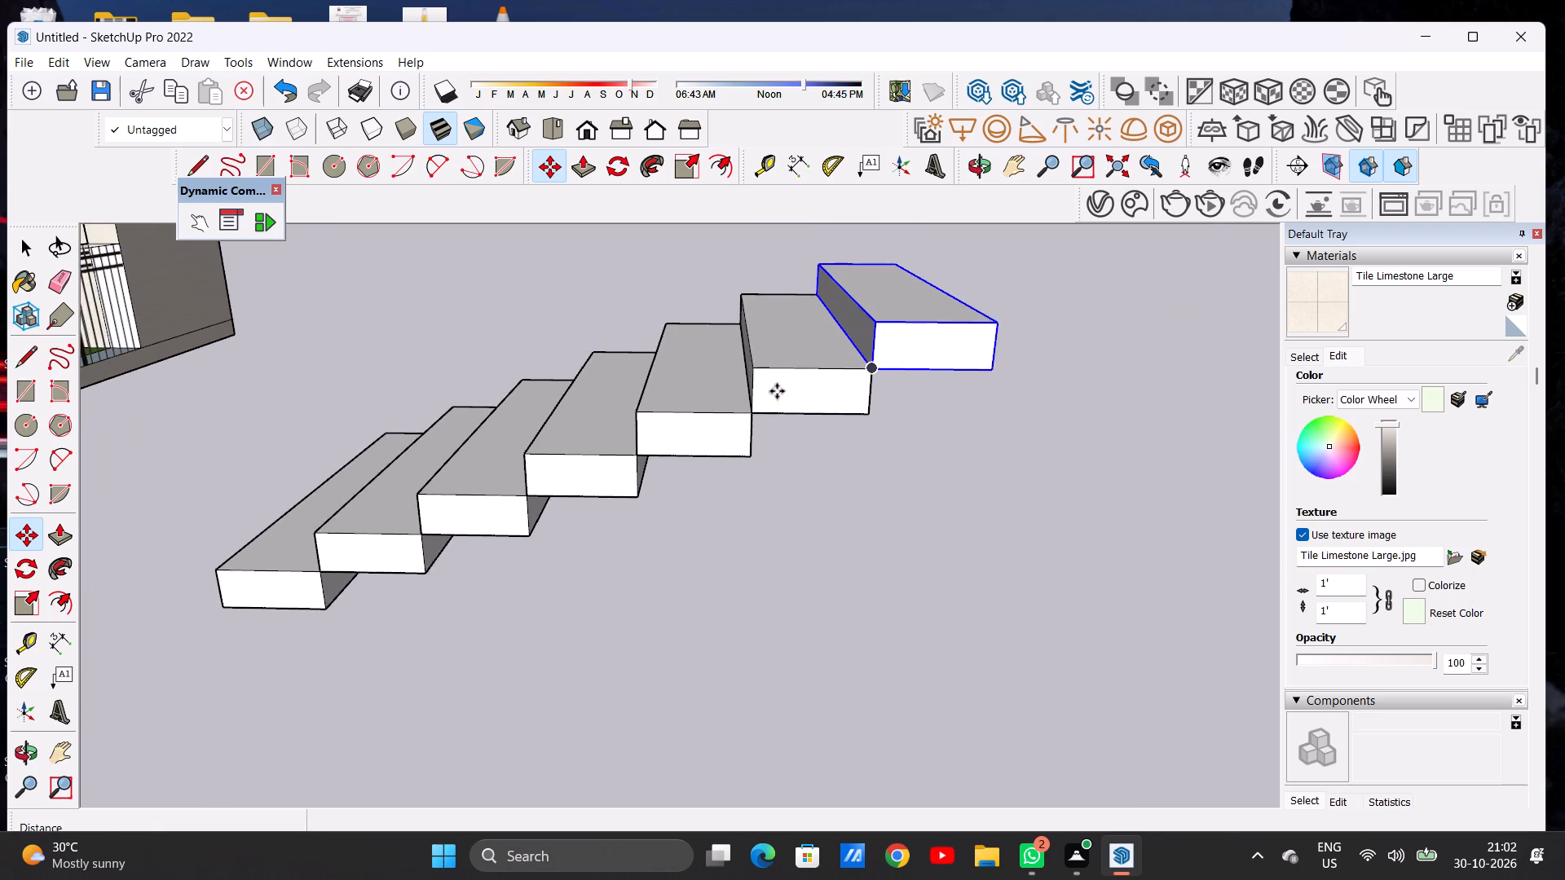
pyautogui.scroll(-3, 772, 396)
pyautogui.scroll(4, 857, 365)
pyautogui.scroll(-1, 857, 364)
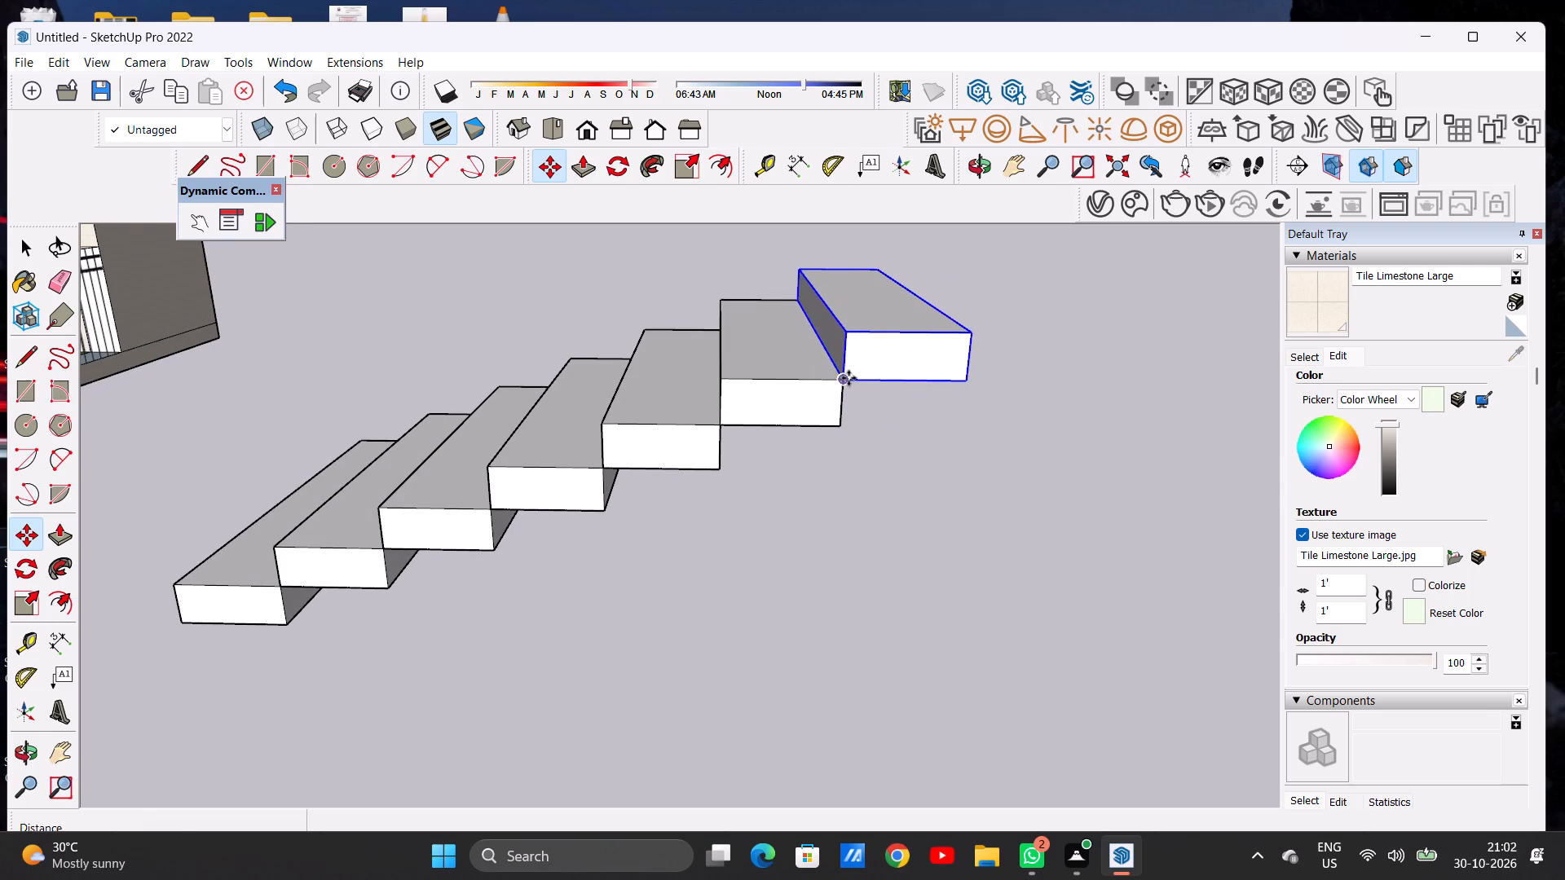
pyautogui.click(849, 378)
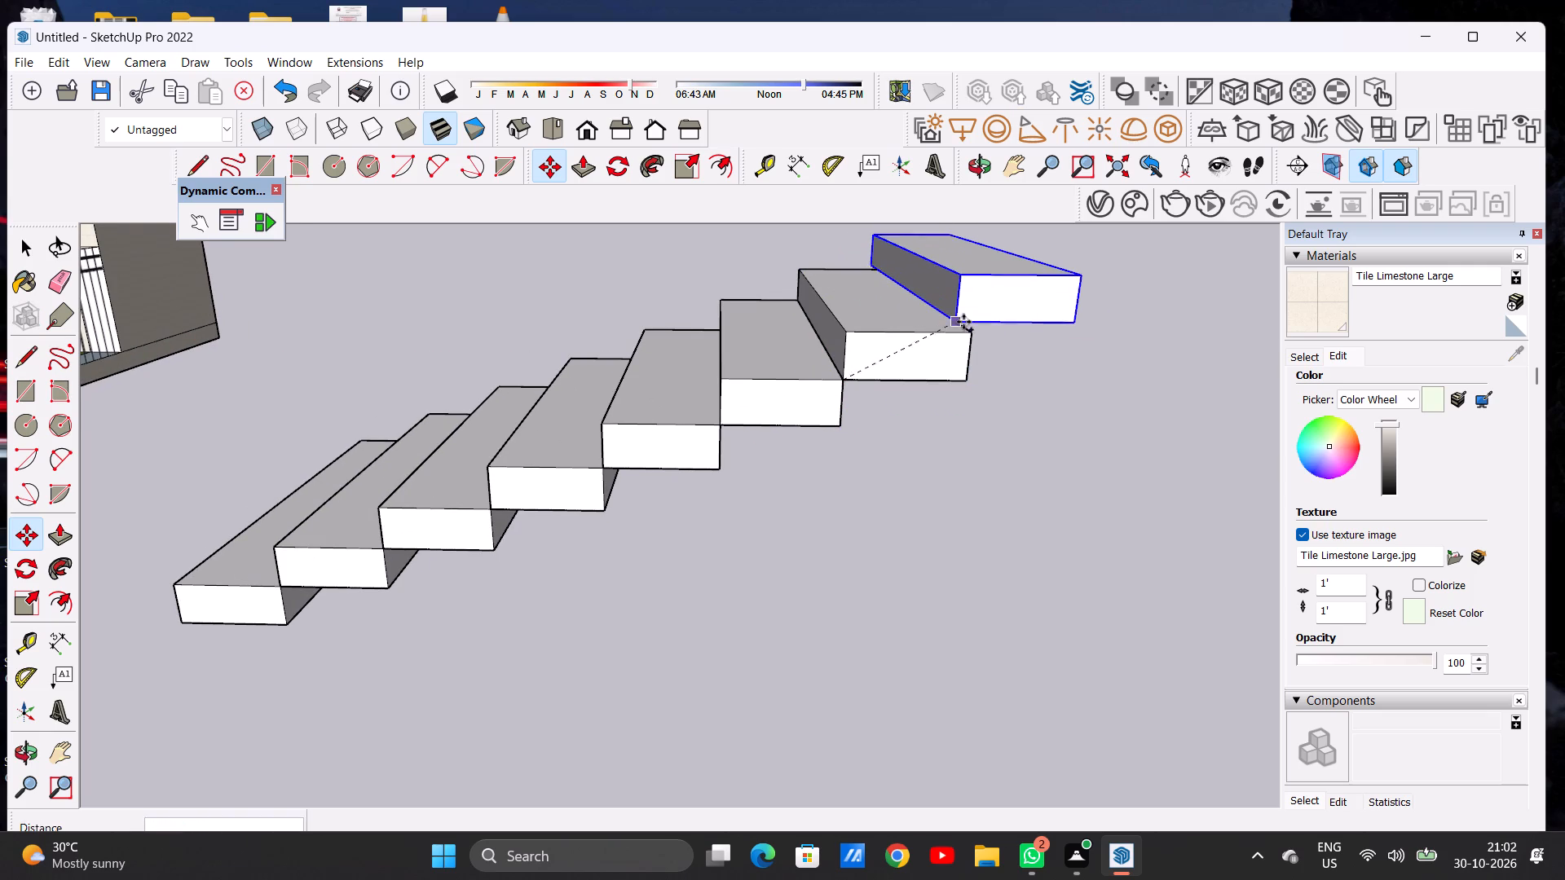
pyautogui.click(974, 330)
pyautogui.press('space')
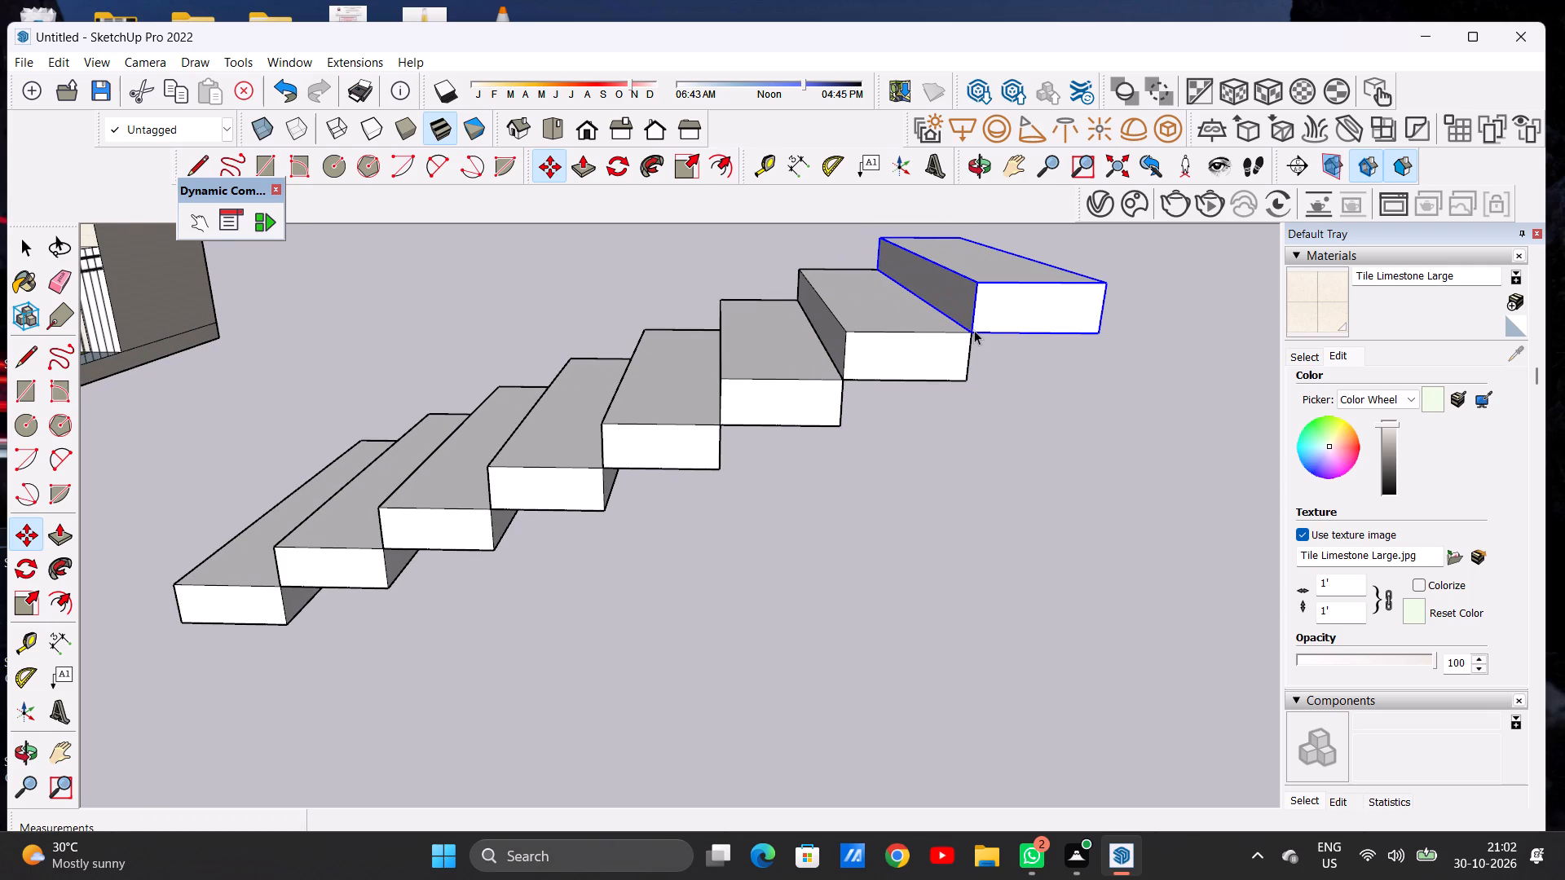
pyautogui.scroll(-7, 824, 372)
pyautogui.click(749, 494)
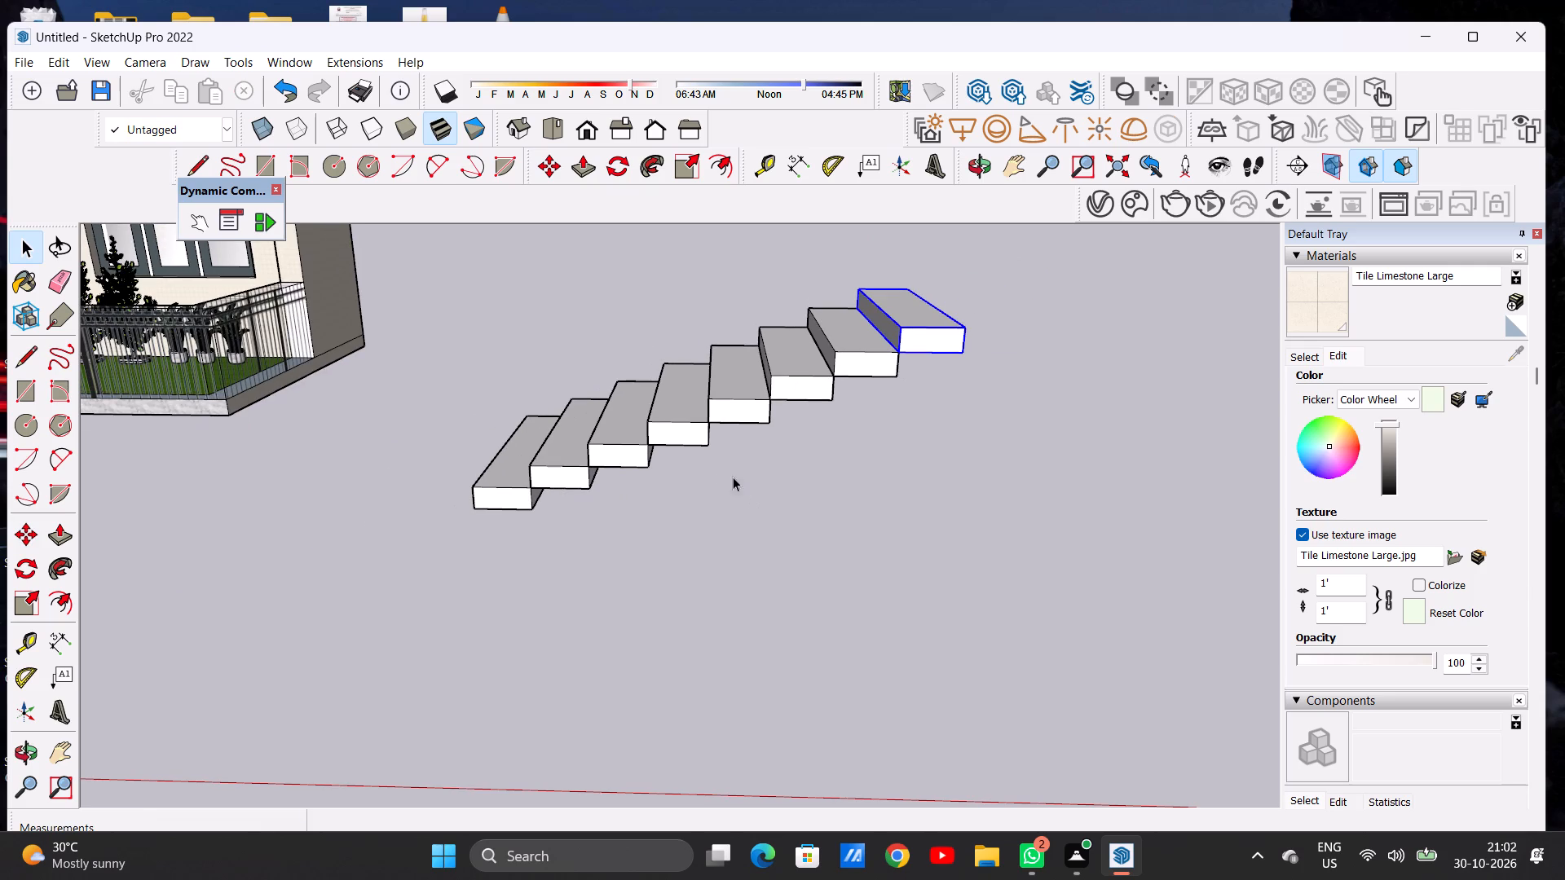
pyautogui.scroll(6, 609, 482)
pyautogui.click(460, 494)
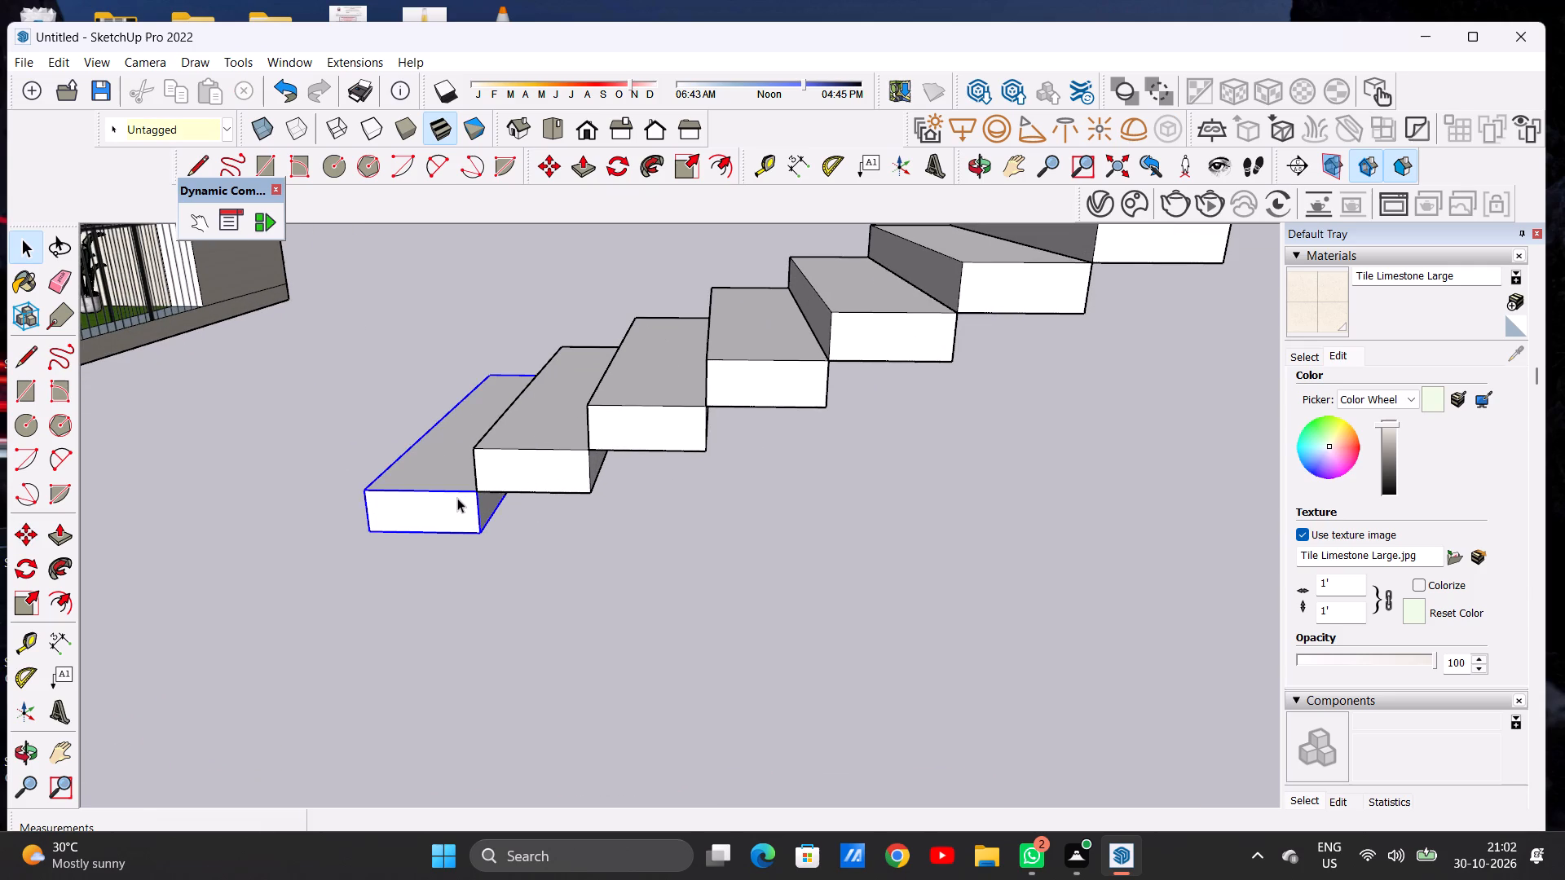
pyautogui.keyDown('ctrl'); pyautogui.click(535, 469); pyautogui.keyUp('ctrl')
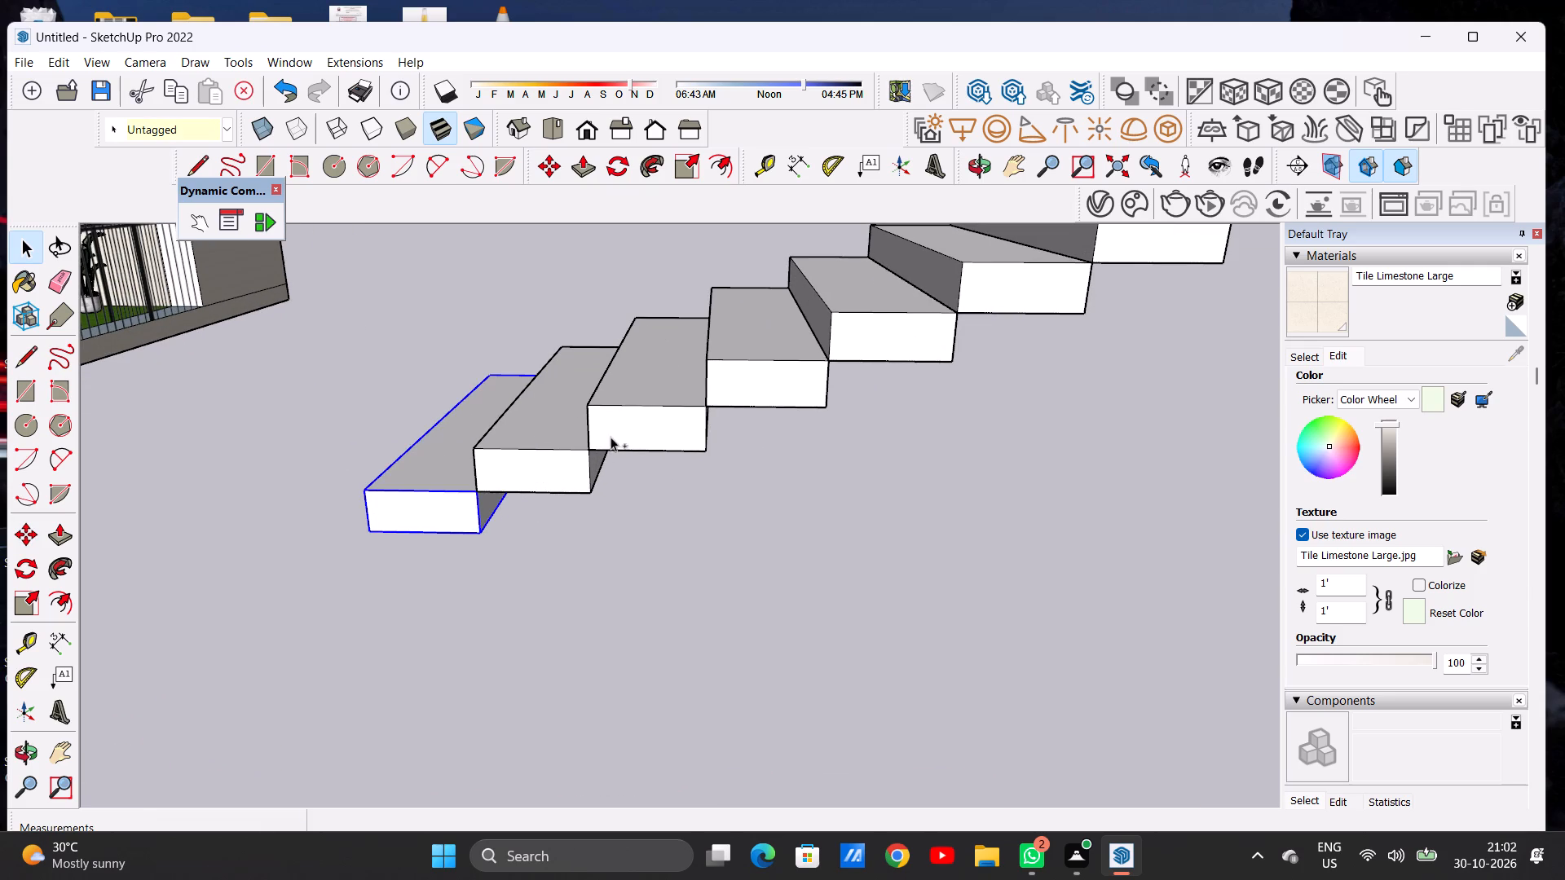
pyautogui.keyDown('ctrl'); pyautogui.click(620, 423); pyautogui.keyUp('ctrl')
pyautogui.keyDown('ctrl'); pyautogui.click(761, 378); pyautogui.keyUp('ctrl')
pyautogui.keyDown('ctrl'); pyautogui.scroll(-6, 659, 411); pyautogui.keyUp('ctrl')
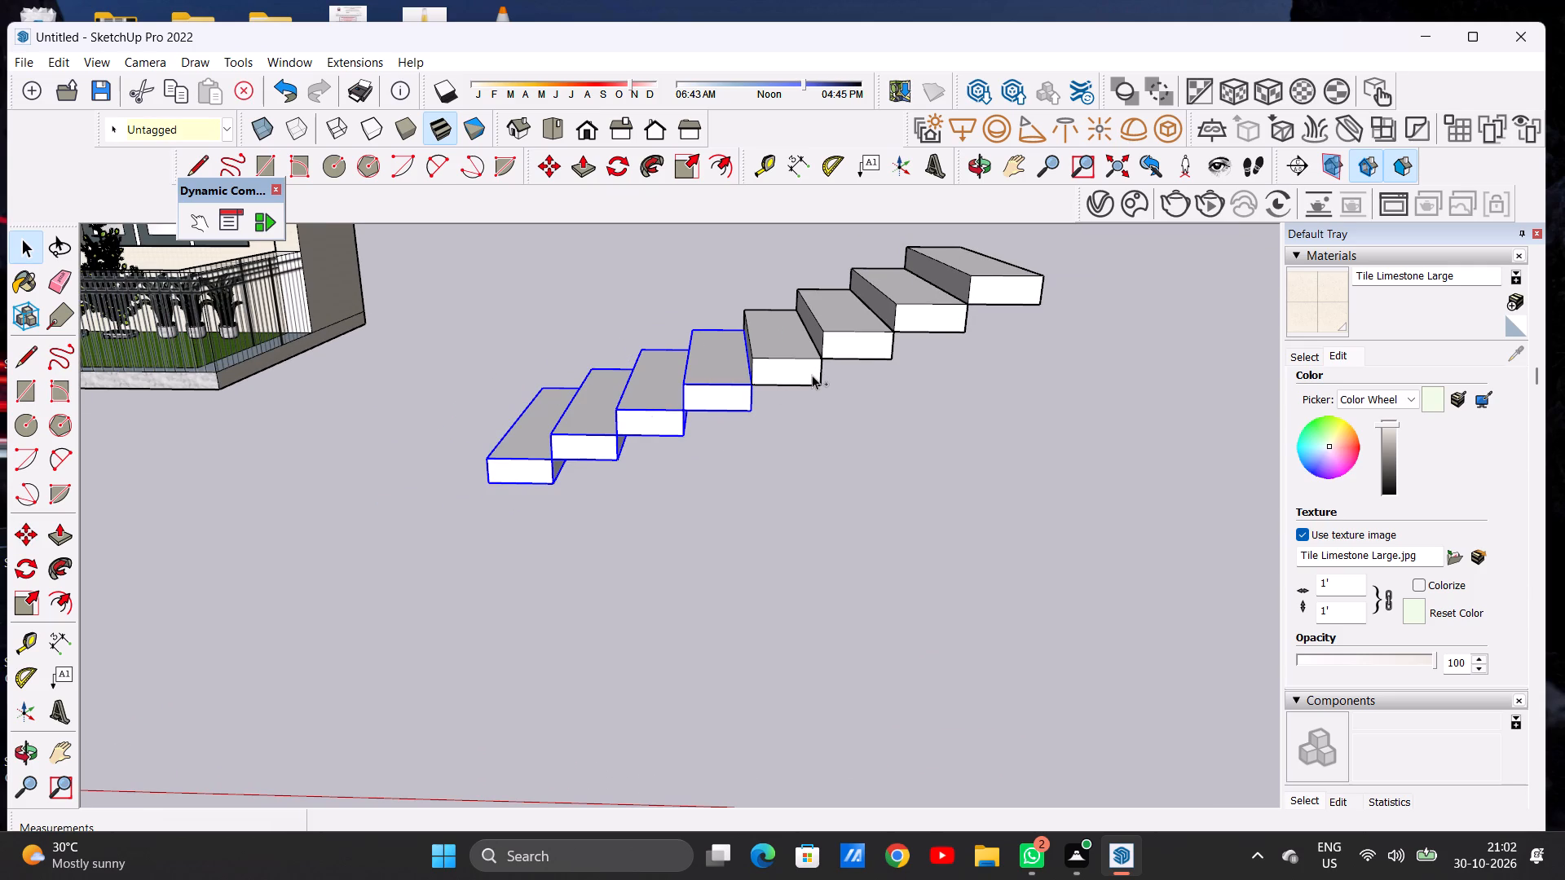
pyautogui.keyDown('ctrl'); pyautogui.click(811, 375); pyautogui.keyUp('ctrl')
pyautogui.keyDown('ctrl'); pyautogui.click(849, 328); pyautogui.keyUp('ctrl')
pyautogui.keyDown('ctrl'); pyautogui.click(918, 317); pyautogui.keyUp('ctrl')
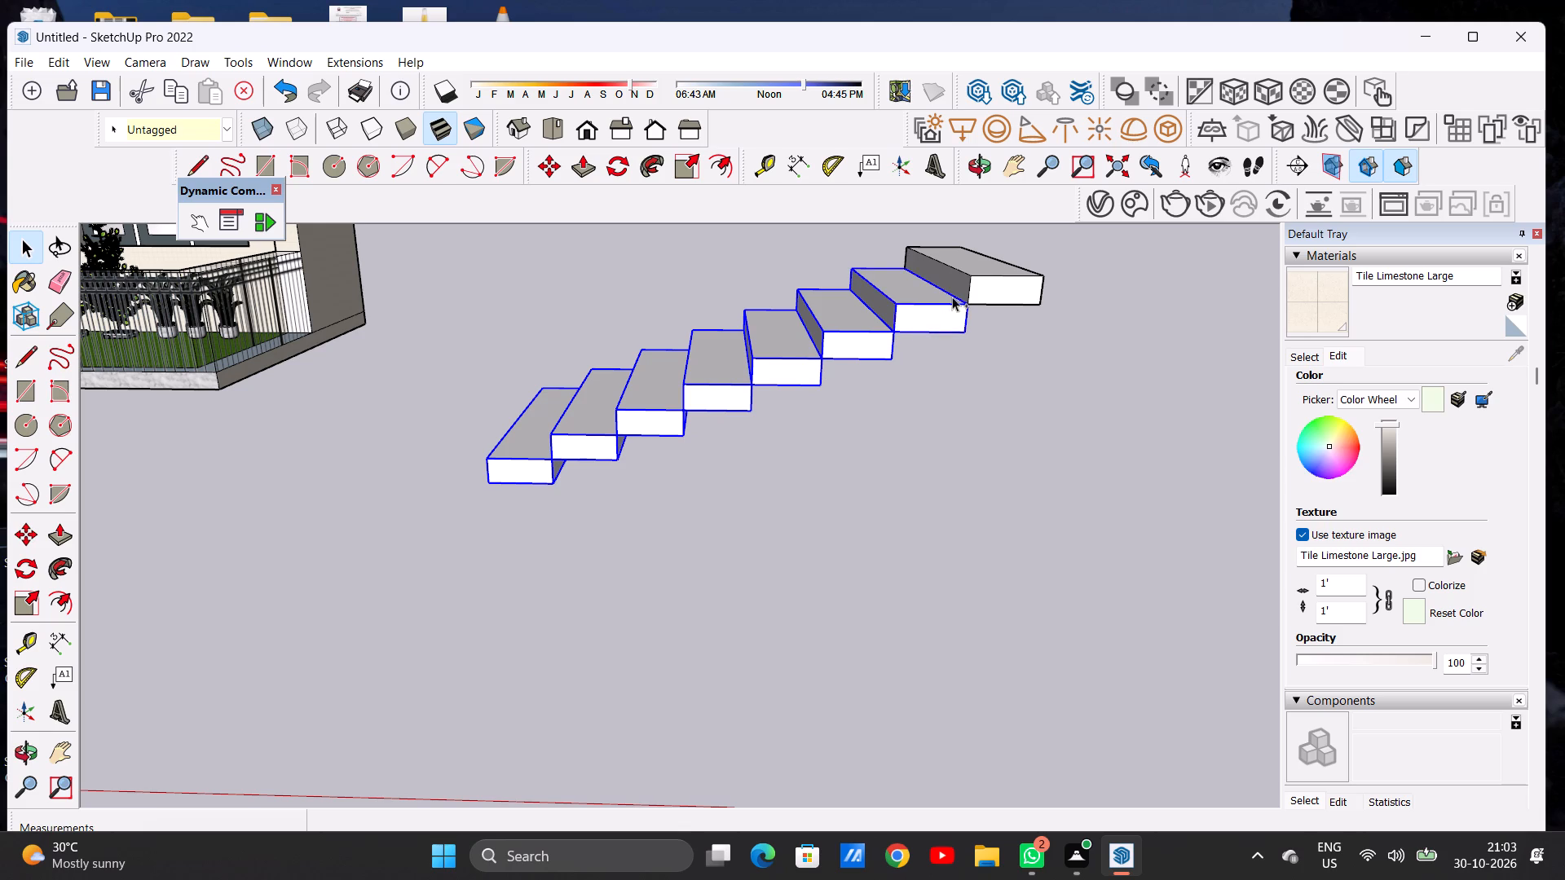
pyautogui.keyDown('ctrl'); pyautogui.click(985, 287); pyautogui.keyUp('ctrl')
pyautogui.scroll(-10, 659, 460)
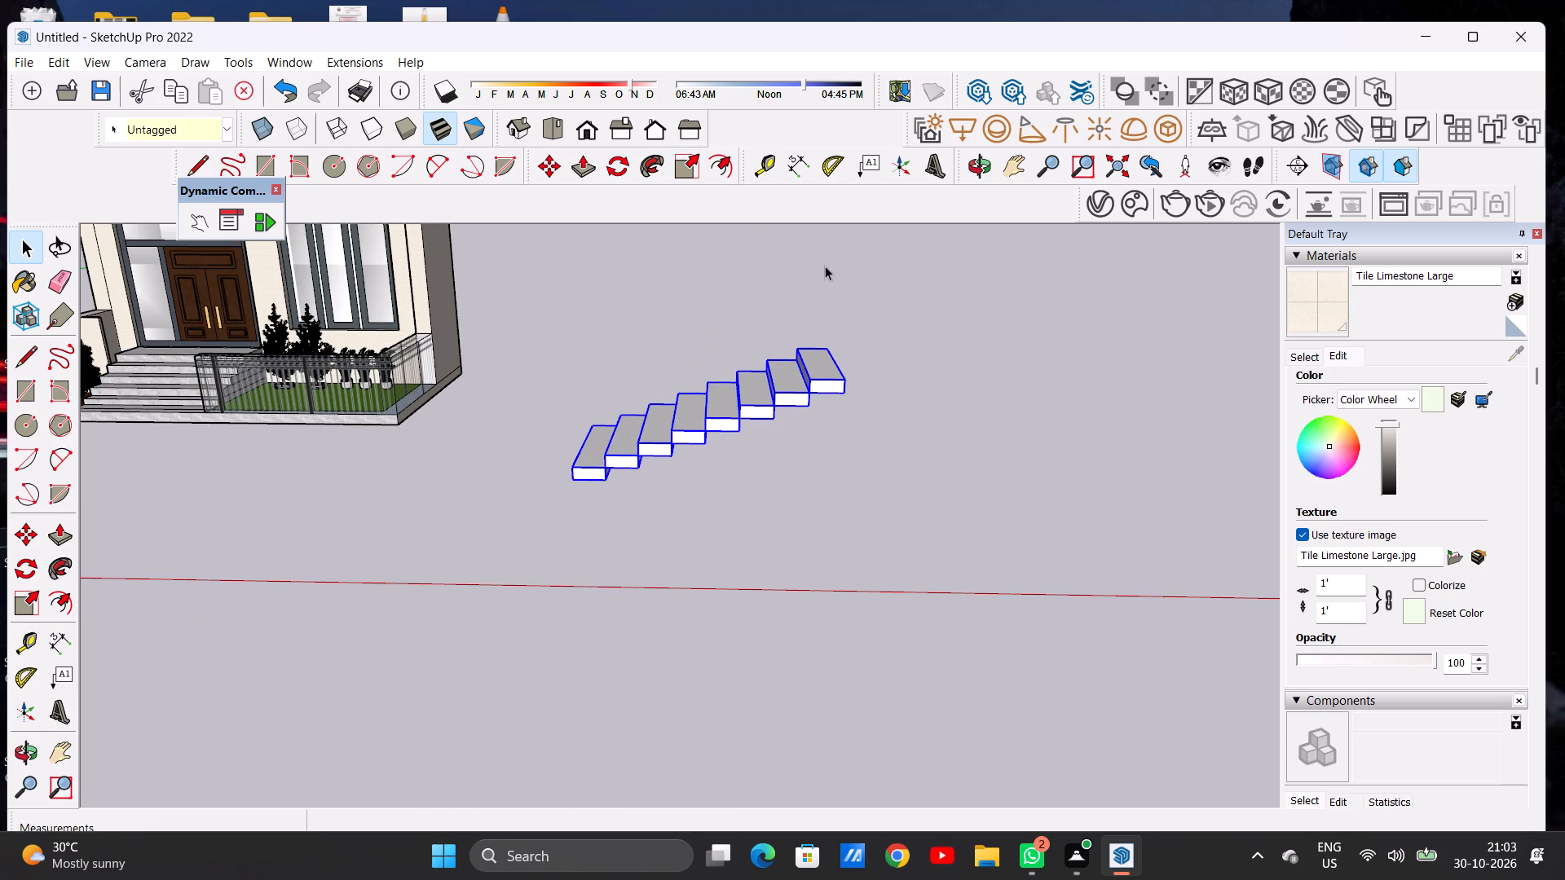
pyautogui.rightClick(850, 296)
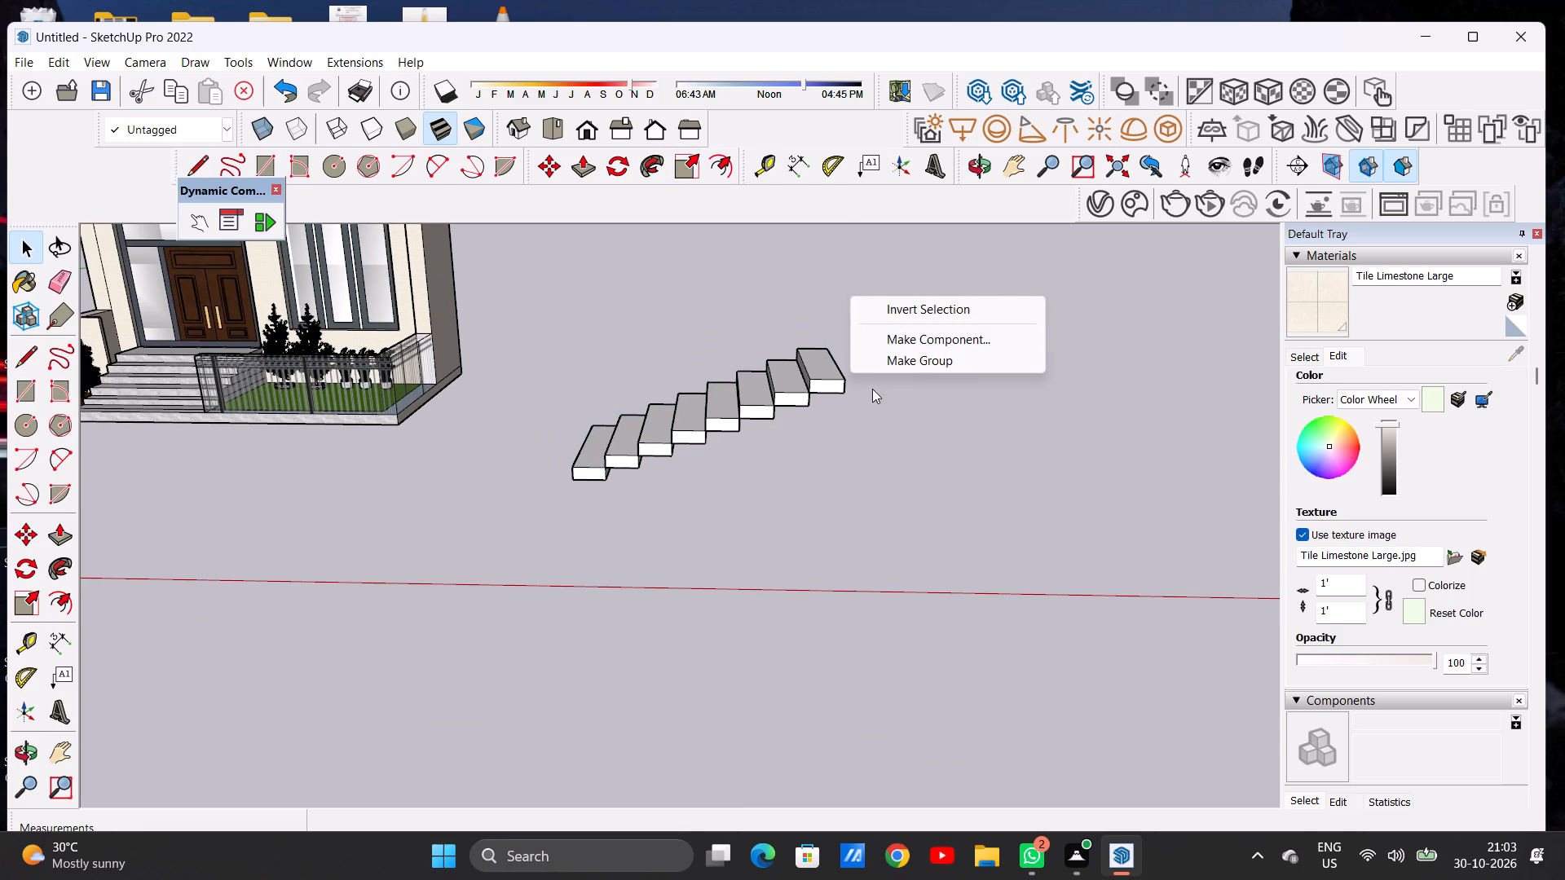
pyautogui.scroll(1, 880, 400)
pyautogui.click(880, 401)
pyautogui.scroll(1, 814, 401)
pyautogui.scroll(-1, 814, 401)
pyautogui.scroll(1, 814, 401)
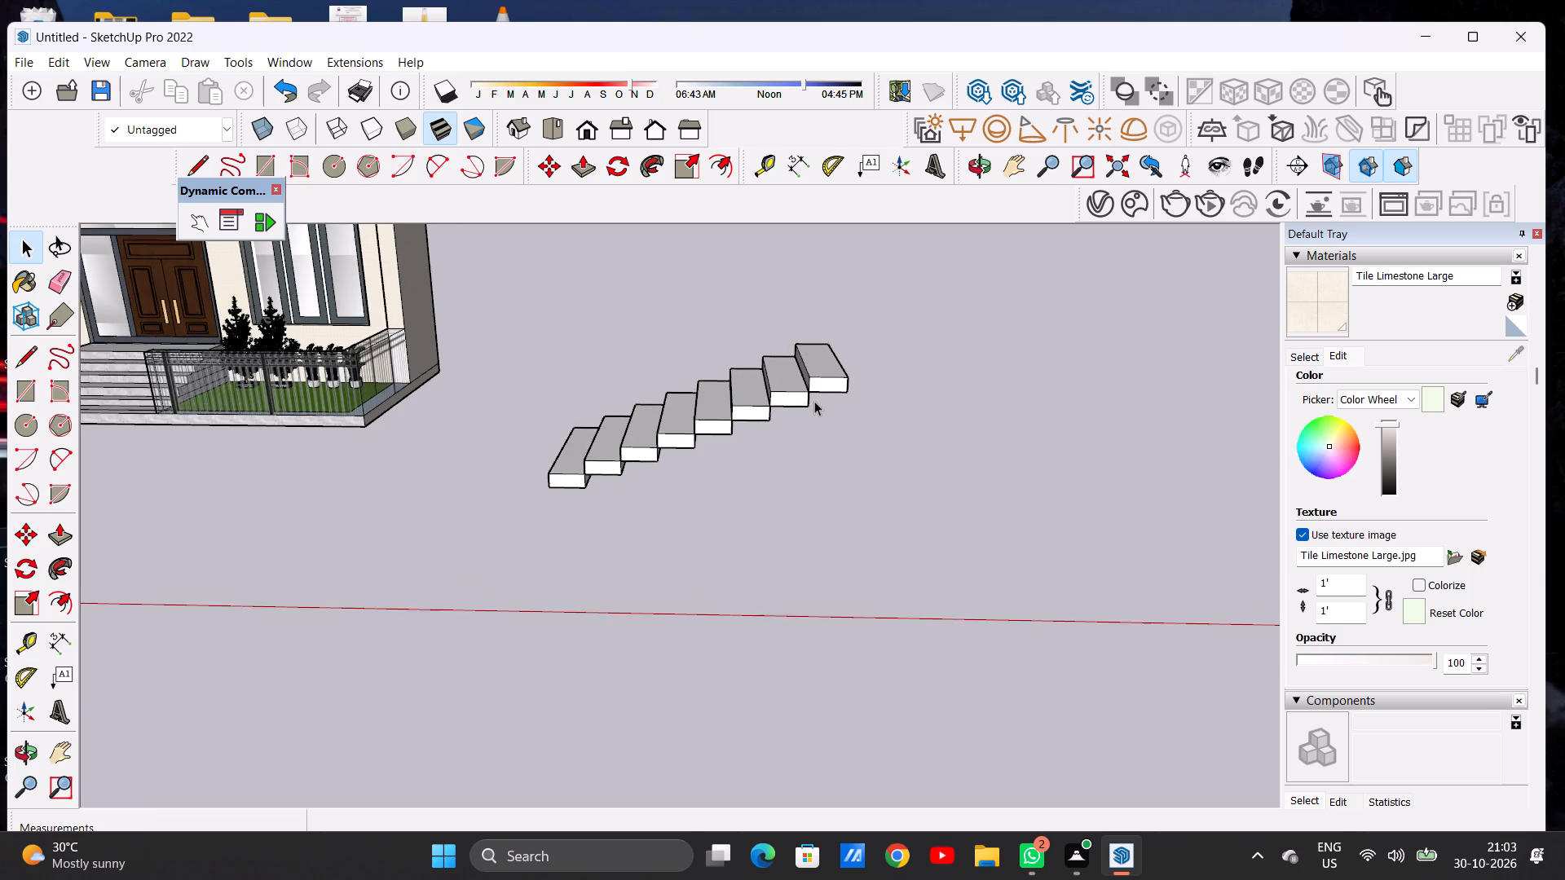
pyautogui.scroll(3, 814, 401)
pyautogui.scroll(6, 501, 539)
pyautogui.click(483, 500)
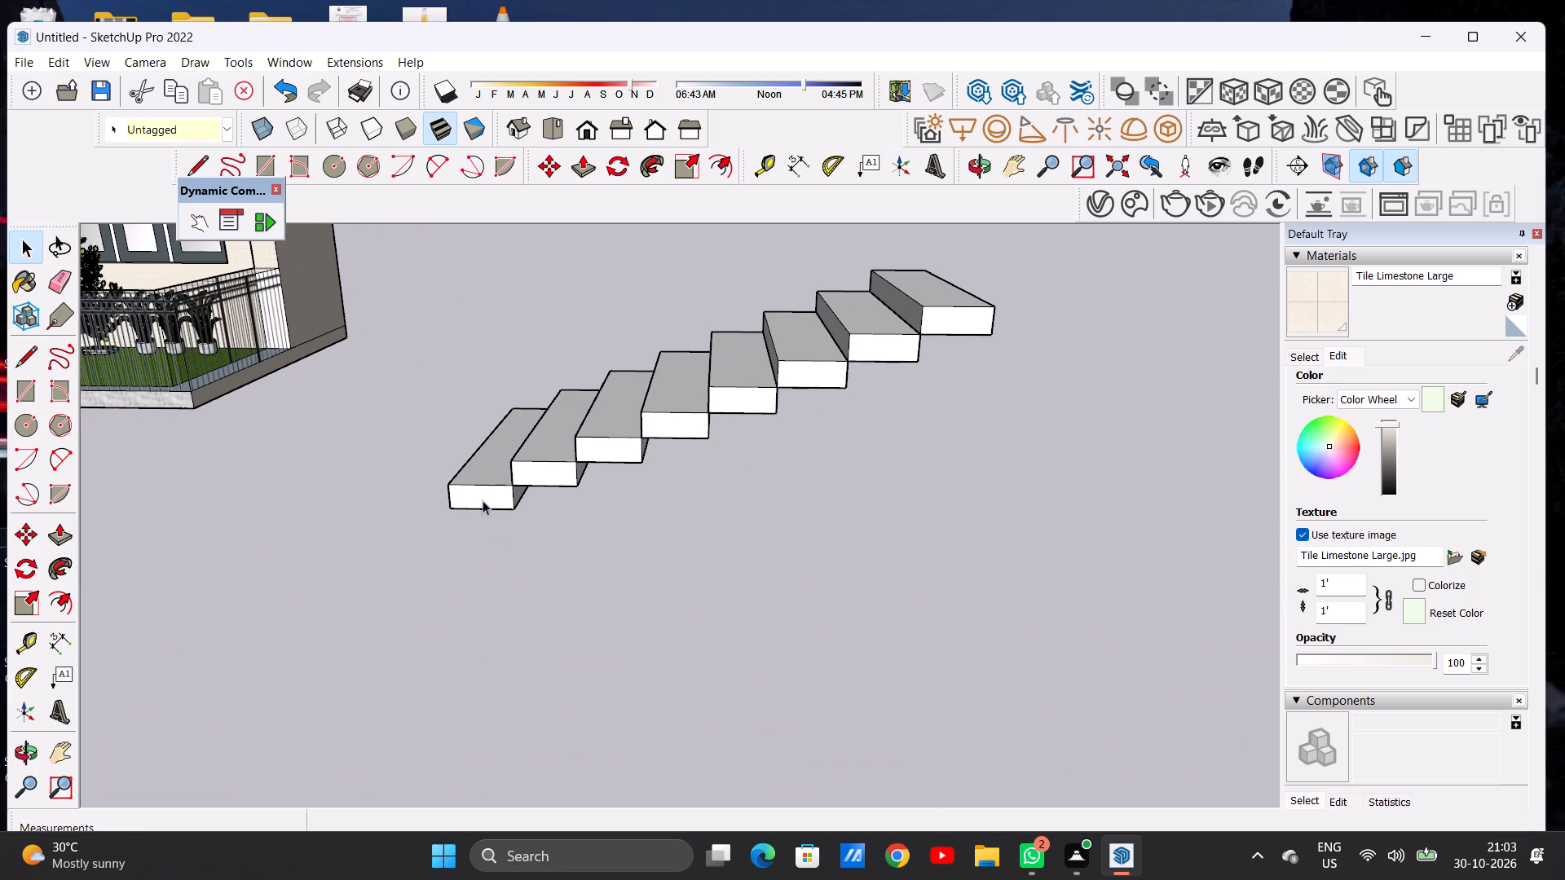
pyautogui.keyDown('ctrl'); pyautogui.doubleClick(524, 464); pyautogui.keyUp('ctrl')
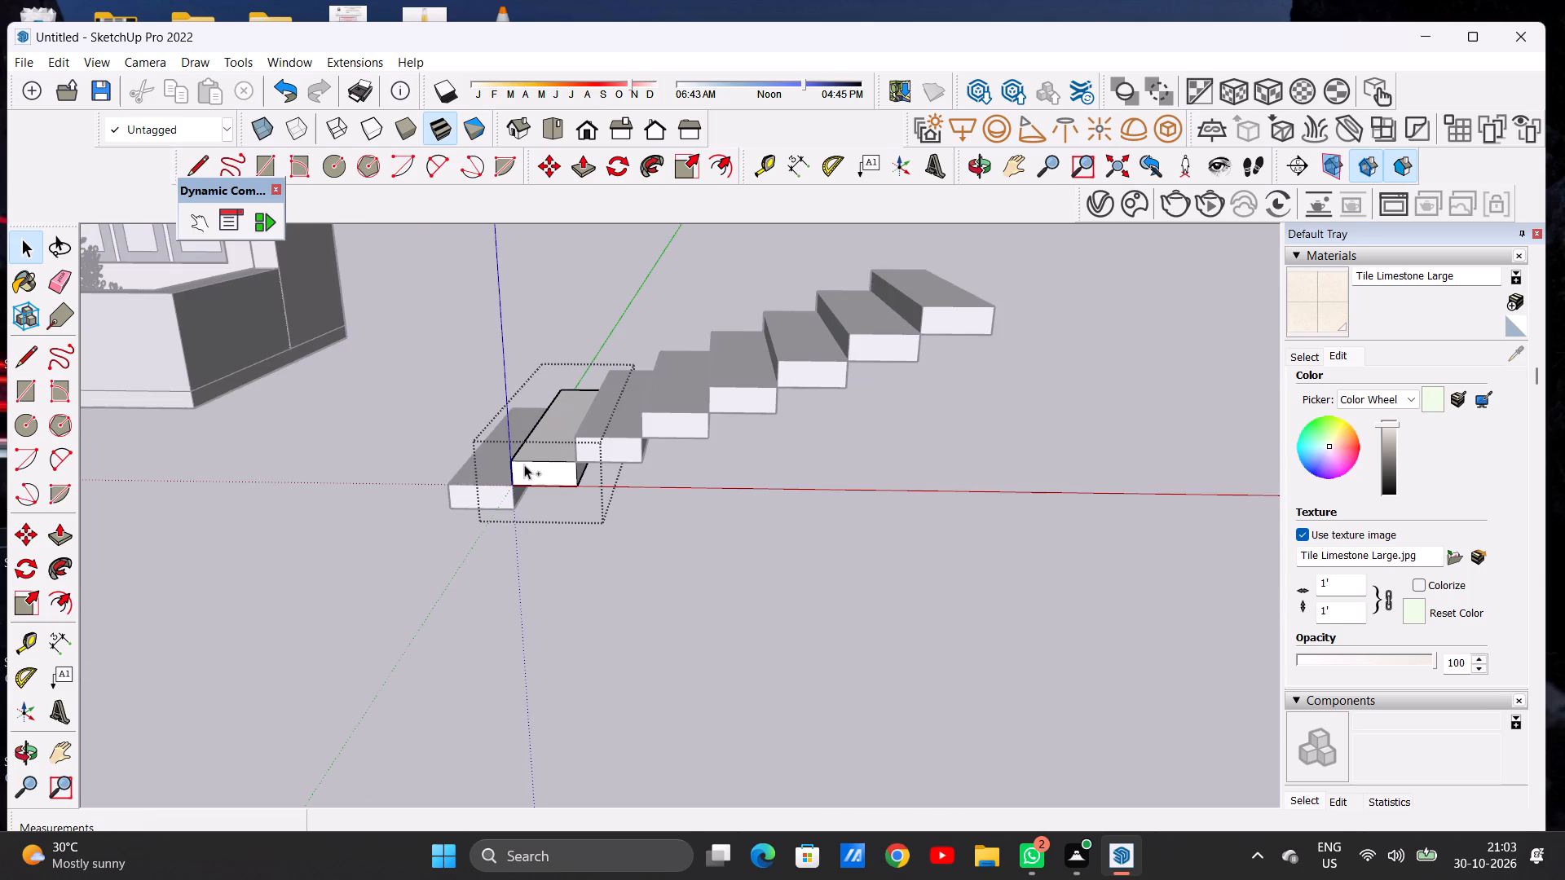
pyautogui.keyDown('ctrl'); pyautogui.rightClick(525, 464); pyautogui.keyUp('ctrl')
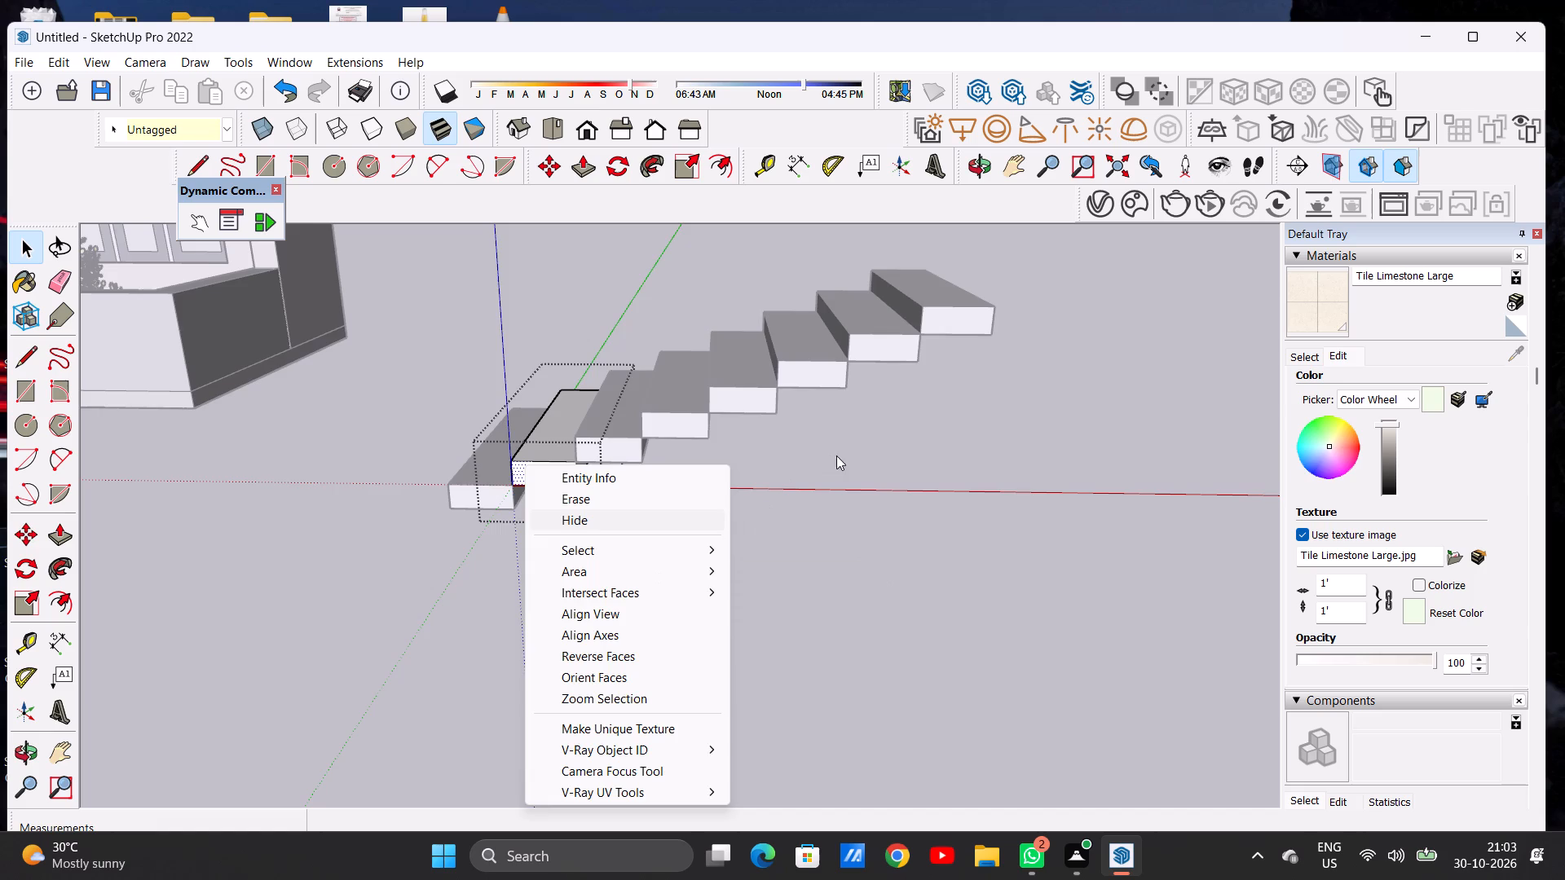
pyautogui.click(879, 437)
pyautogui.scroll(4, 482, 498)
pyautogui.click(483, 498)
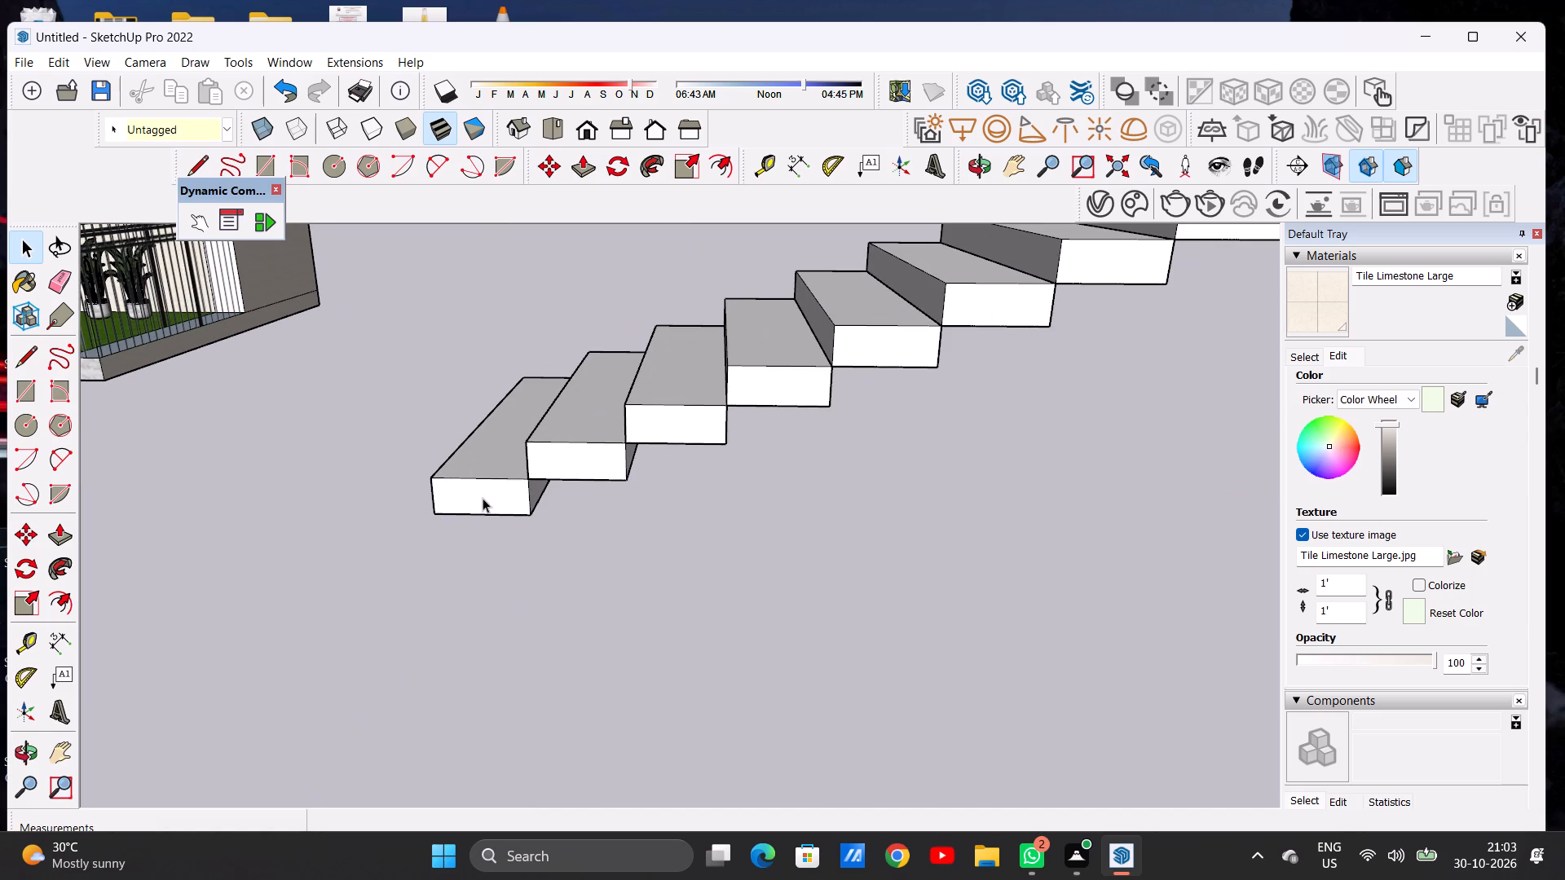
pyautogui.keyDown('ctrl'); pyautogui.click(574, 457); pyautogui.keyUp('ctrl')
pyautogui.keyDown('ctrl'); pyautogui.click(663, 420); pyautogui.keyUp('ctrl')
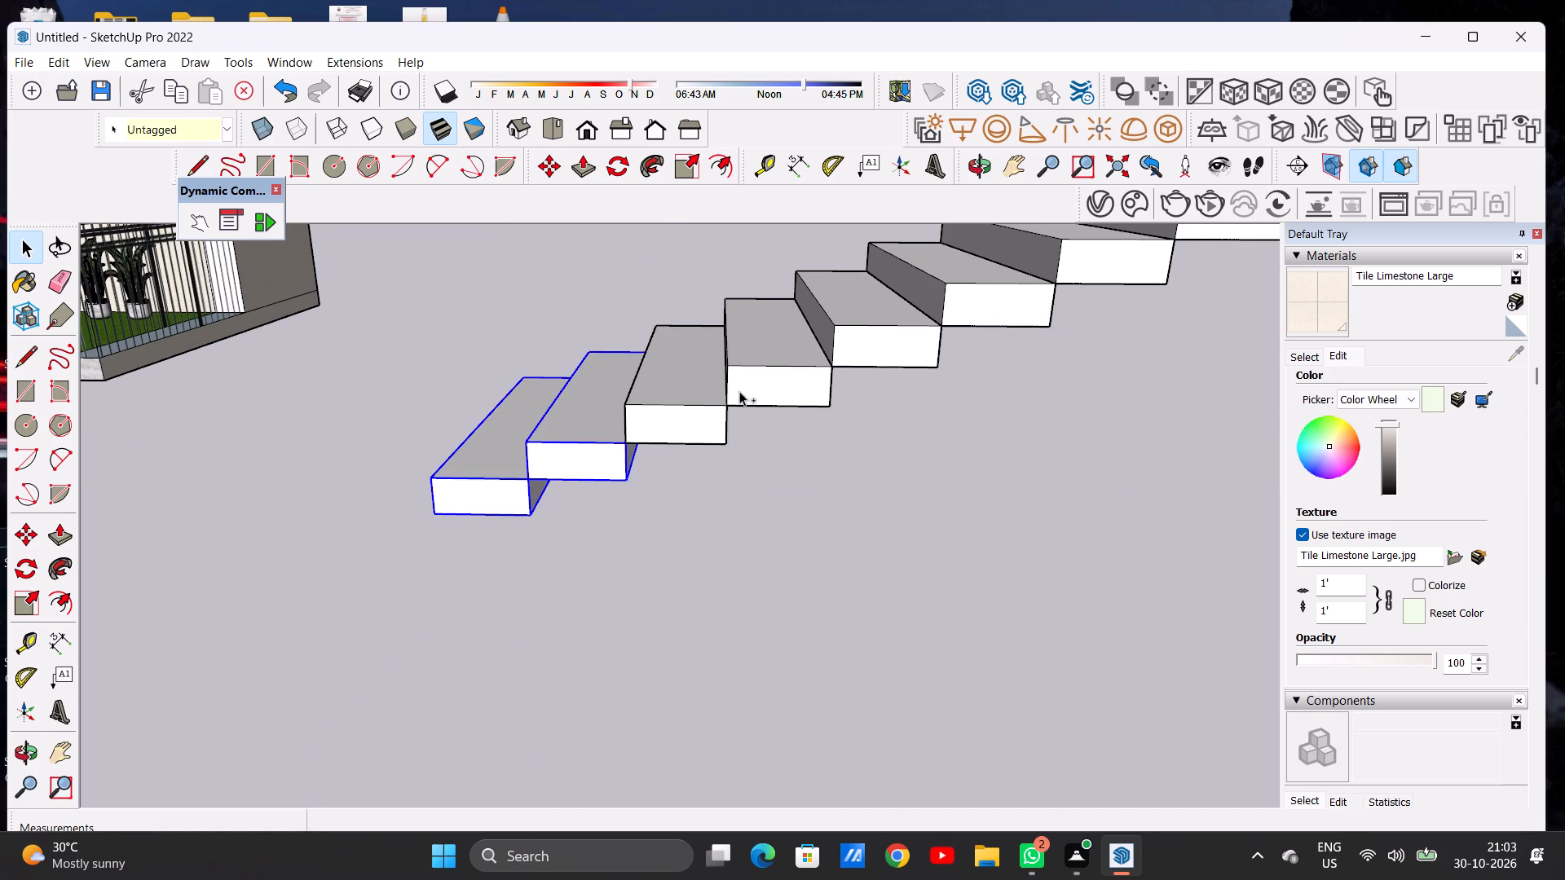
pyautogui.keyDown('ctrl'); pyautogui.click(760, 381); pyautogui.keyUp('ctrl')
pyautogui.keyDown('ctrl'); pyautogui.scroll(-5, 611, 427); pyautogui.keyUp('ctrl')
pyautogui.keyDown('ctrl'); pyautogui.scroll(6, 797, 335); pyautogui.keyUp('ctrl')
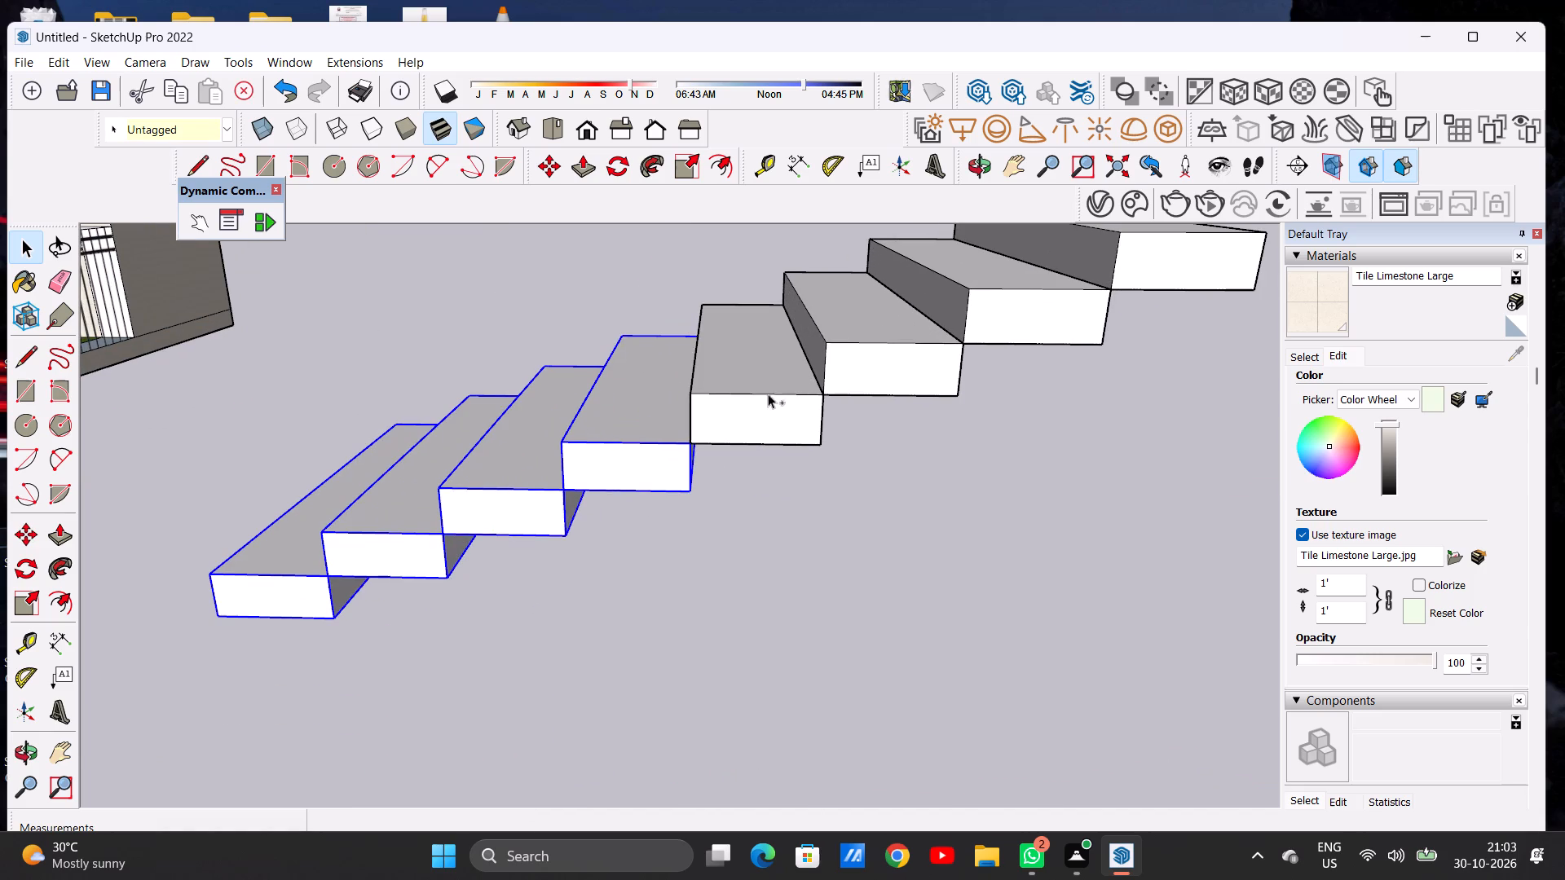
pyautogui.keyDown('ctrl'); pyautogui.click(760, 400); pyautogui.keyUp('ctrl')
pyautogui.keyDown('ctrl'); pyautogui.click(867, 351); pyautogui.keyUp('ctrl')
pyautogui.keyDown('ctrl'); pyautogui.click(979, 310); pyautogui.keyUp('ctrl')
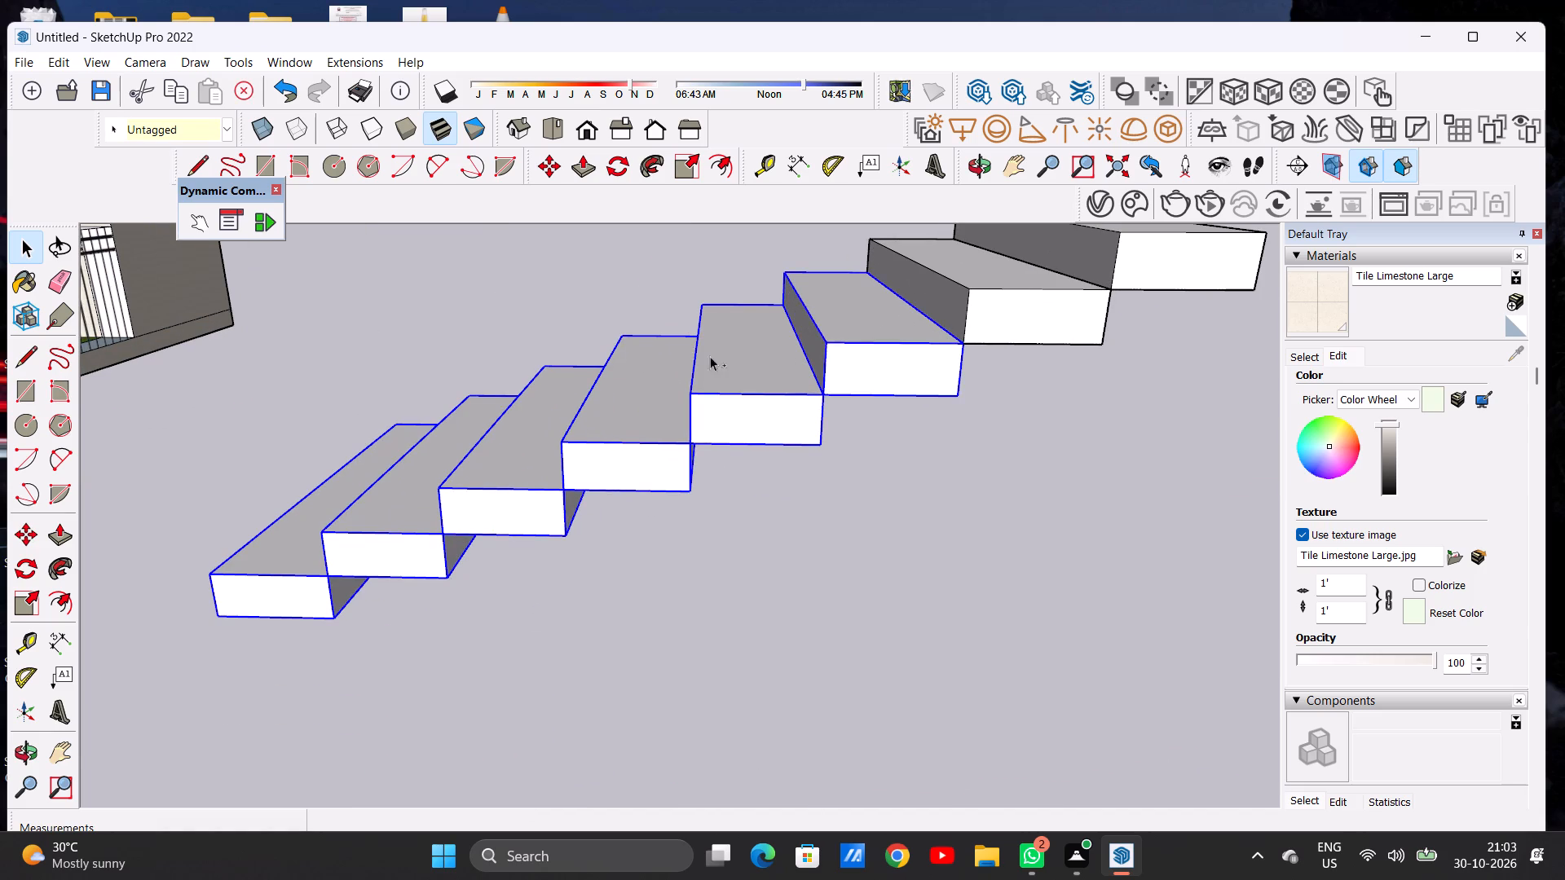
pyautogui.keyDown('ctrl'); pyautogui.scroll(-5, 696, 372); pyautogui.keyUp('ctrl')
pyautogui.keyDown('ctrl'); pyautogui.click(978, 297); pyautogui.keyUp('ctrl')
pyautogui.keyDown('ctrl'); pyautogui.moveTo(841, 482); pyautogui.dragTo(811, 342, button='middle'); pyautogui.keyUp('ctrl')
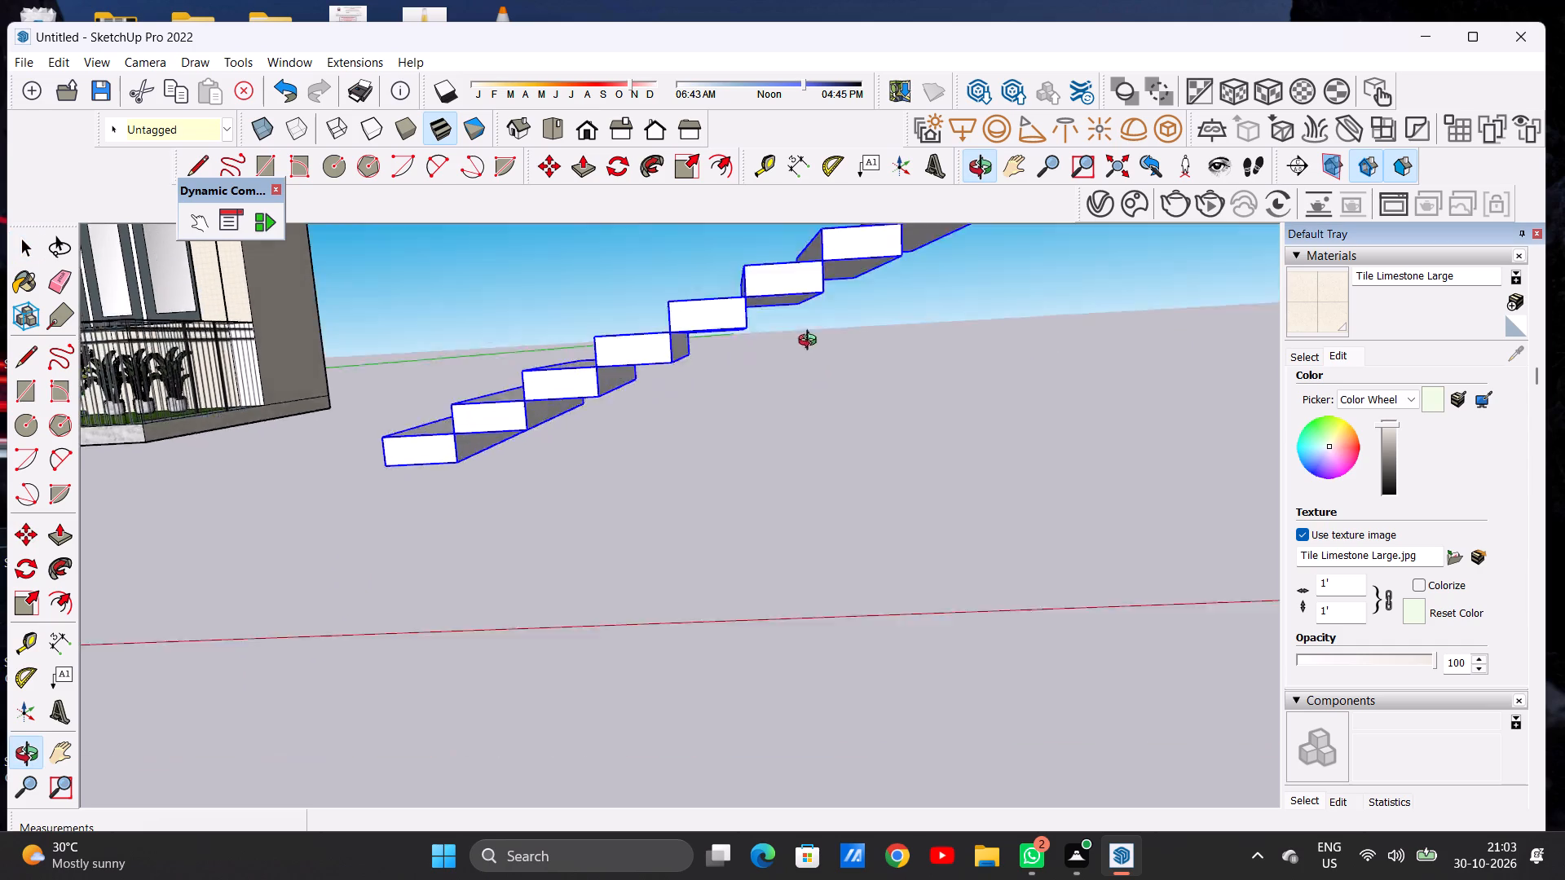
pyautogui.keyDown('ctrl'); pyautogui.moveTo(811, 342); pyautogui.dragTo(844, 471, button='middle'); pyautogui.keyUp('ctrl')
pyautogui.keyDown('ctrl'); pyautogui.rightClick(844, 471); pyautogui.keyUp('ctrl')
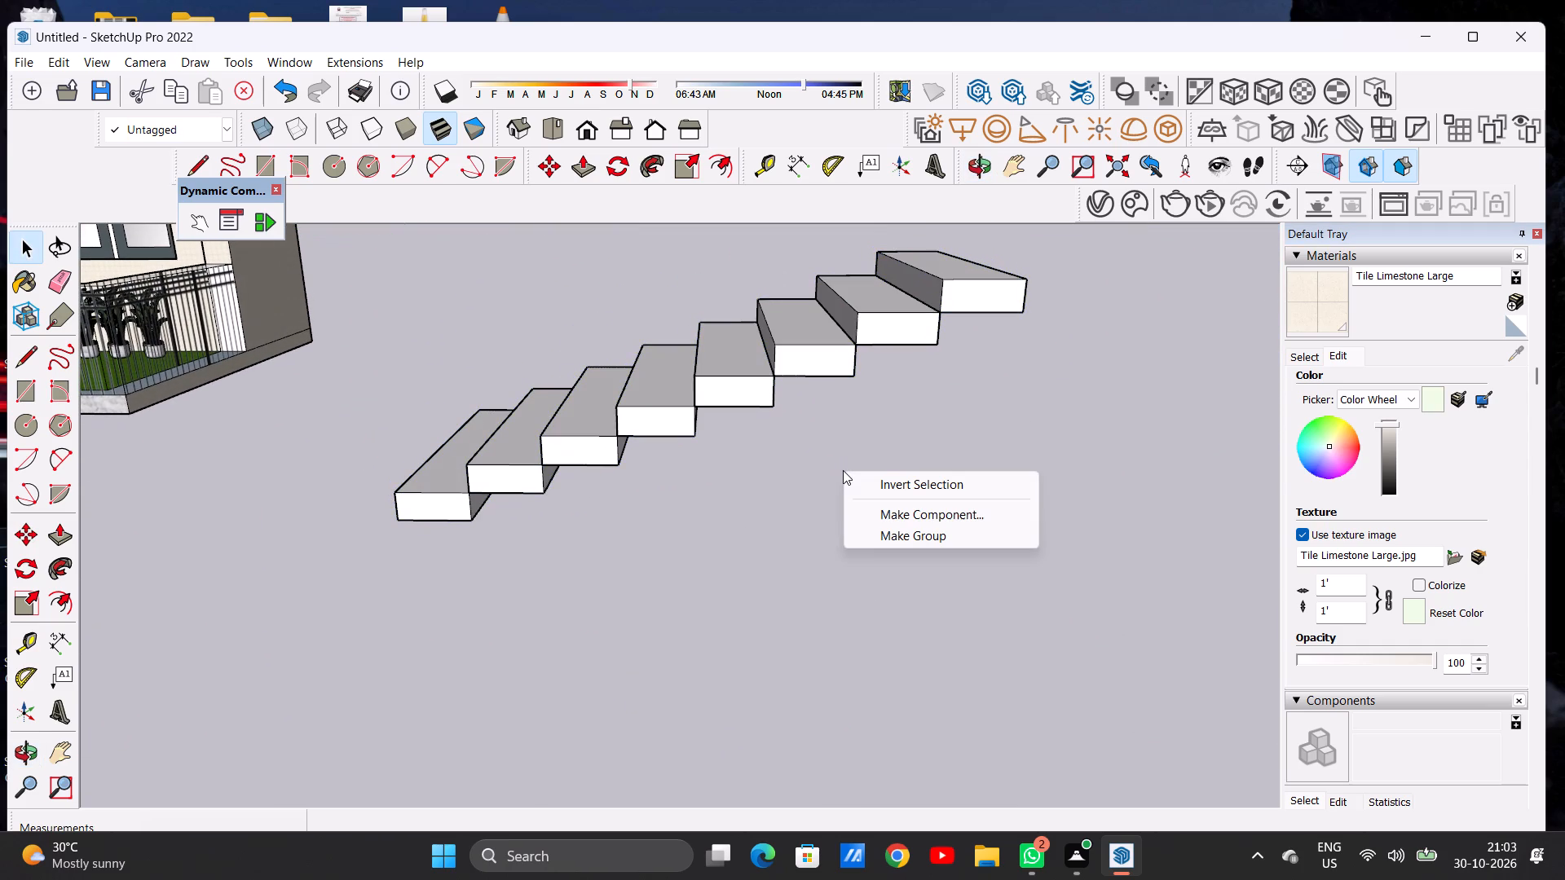
# Select all eight step blocks of the separate staircase and make them into one group.
pyautogui.click(445, 514)
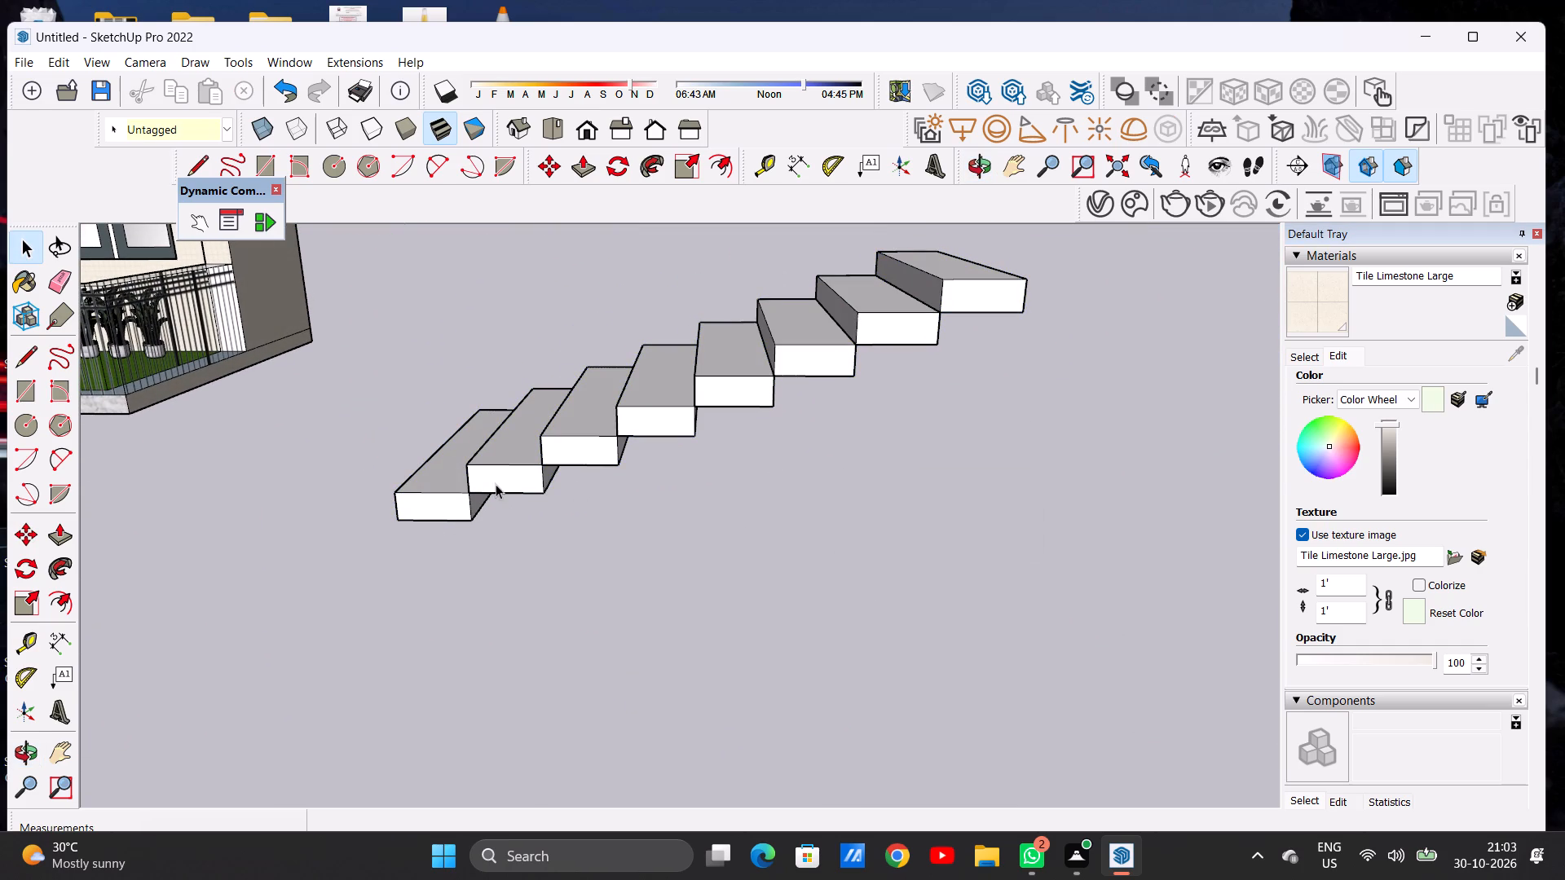
pyautogui.keyDown('ctrl'); pyautogui.click(514, 475); pyautogui.keyUp('ctrl')
pyautogui.keyDown('ctrl'); pyautogui.click(576, 449); pyautogui.keyUp('ctrl')
pyautogui.keyDown('ctrl'); pyautogui.click(643, 416); pyautogui.keyUp('ctrl')
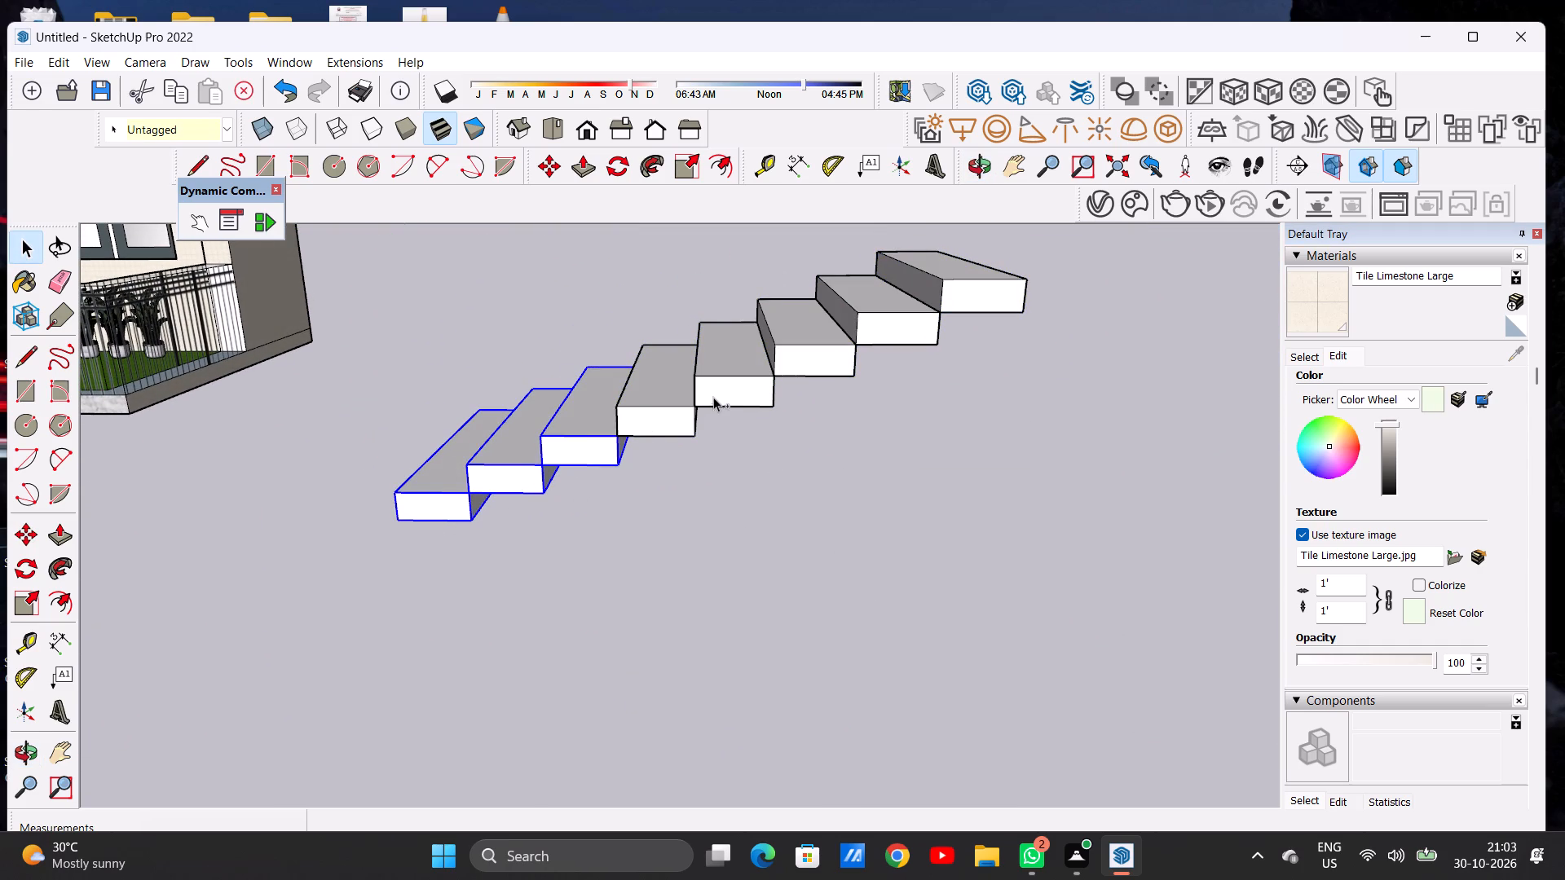
pyautogui.keyDown('ctrl'); pyautogui.click(716, 393); pyautogui.keyUp('ctrl')
pyautogui.keyDown('ctrl'); pyautogui.click(800, 364); pyautogui.keyUp('ctrl')
pyautogui.keyDown('ctrl'); pyautogui.click(870, 331); pyautogui.keyUp('ctrl')
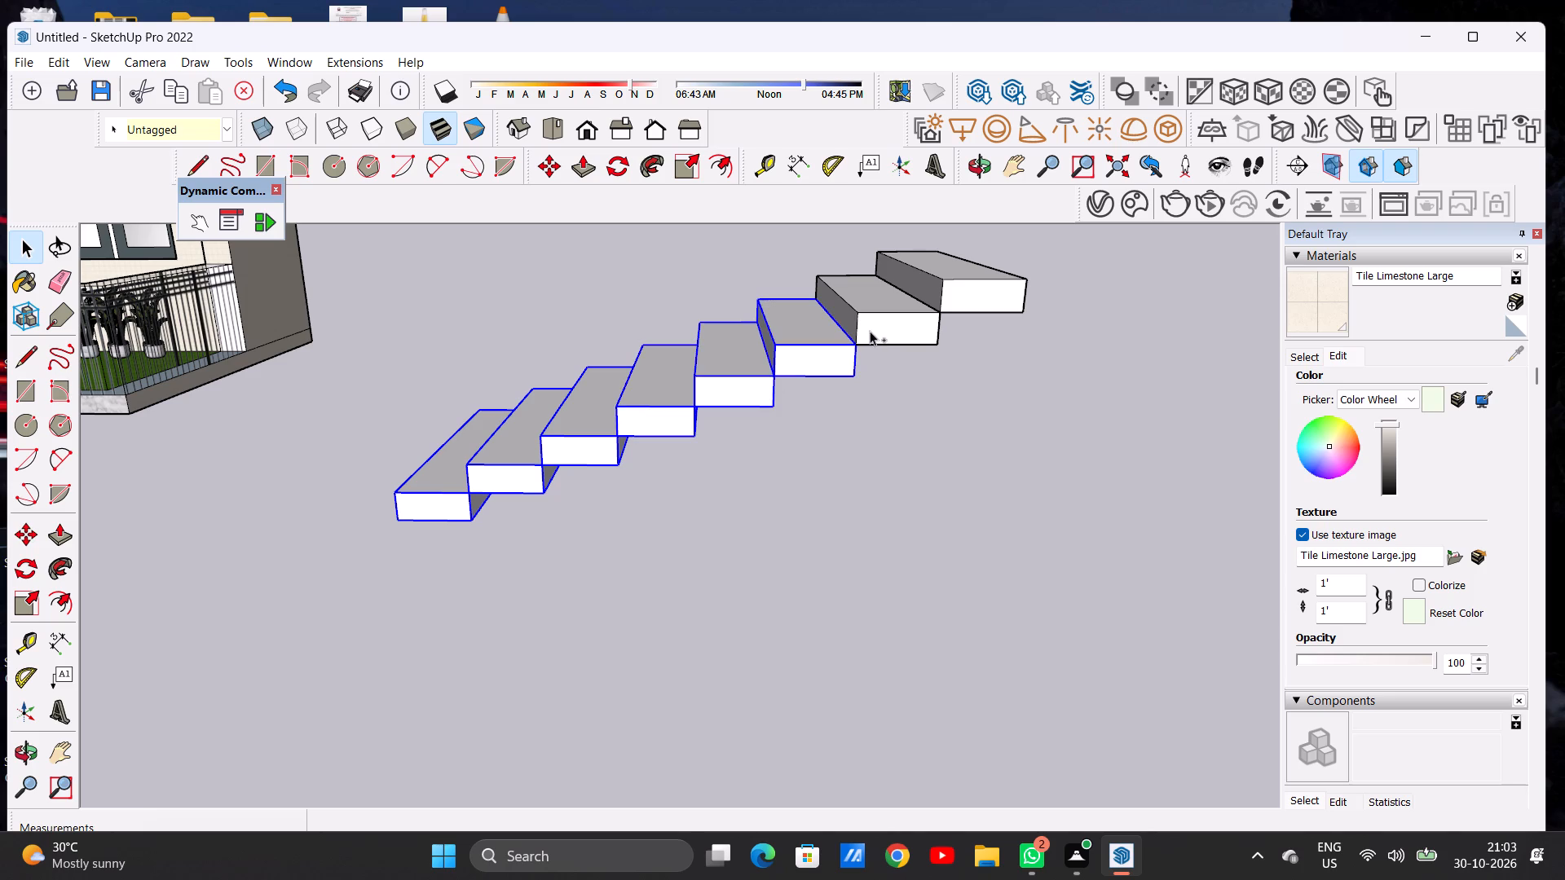
pyautogui.keyDown('ctrl'); pyautogui.click(954, 292); pyautogui.keyUp('ctrl')
pyautogui.keyDown('ctrl'); pyautogui.rightClick(954, 292); pyautogui.keyUp('ctrl')
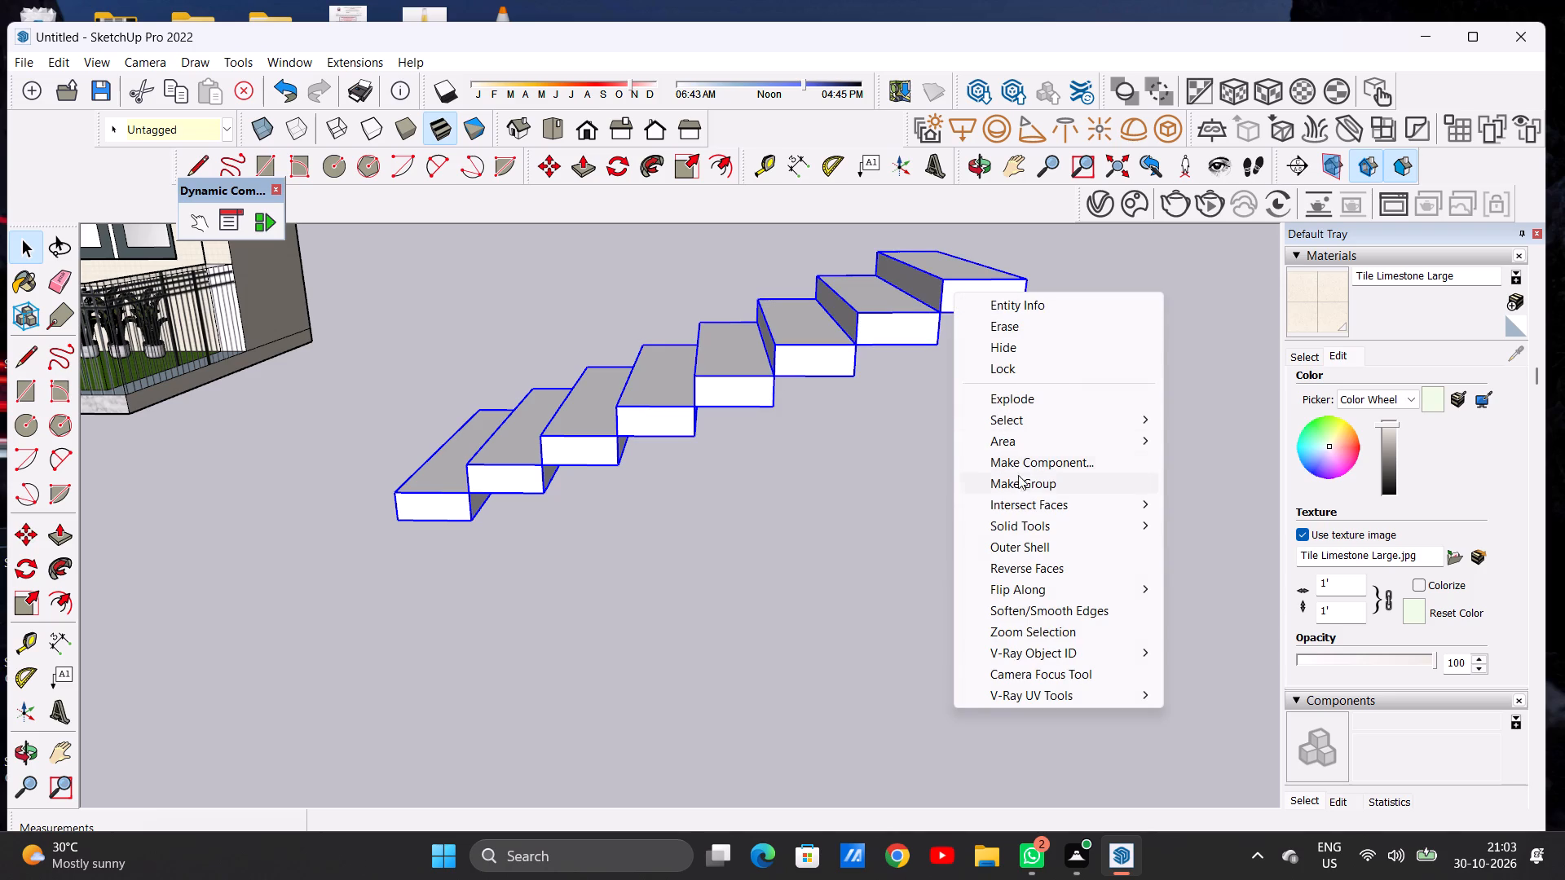
pyautogui.click(1020, 486)
# Scale the staircase group along the red and blue axes to about 0.59 and 1.11.
pyautogui.scroll(-6, 851, 416)
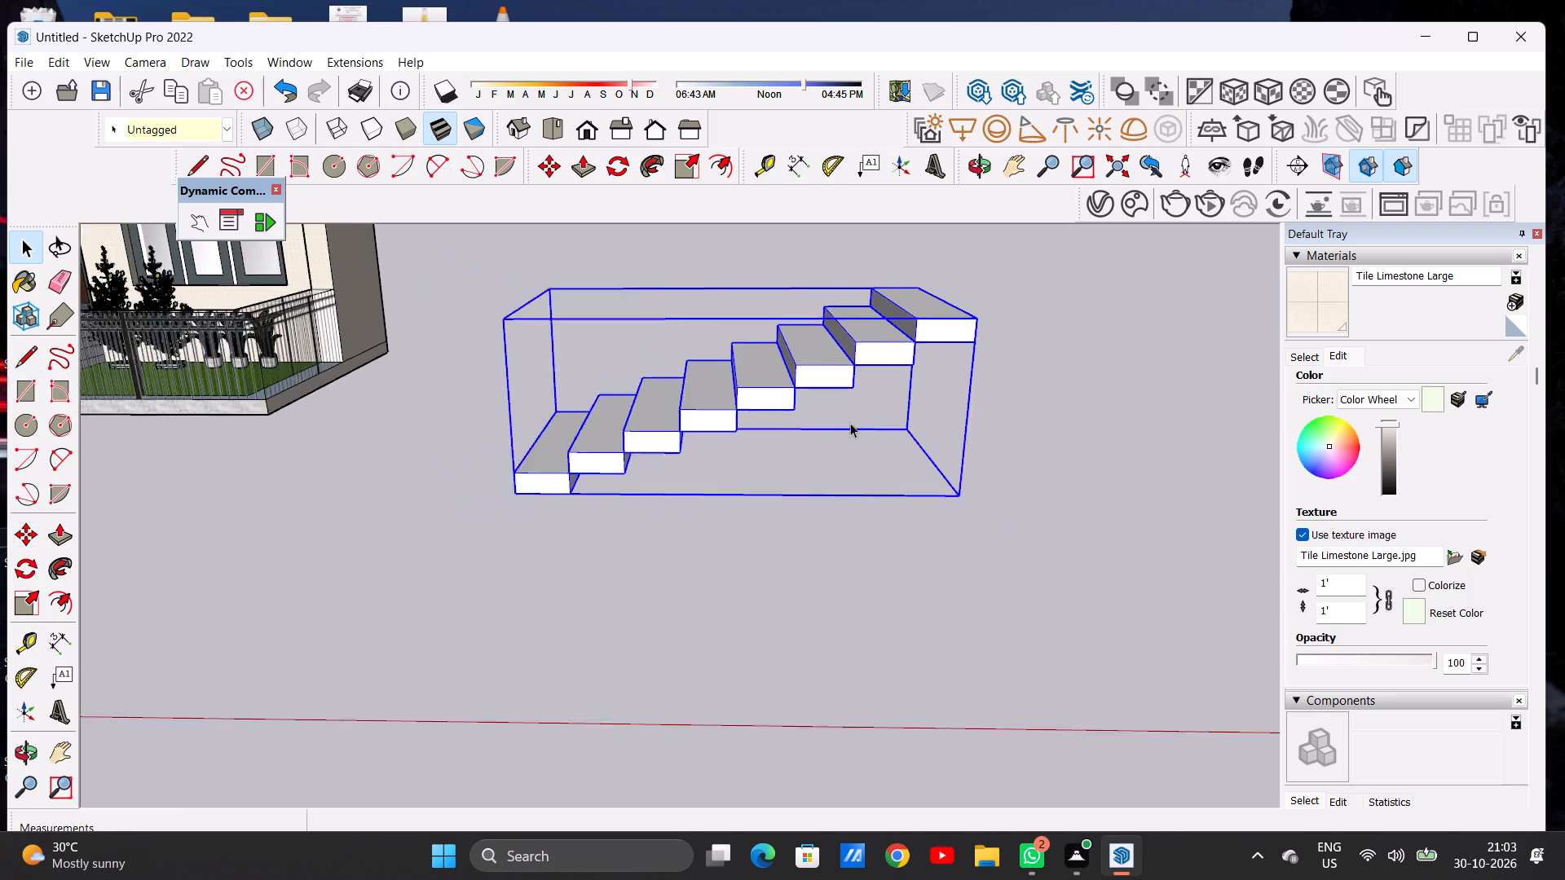
pyautogui.click(690, 171)
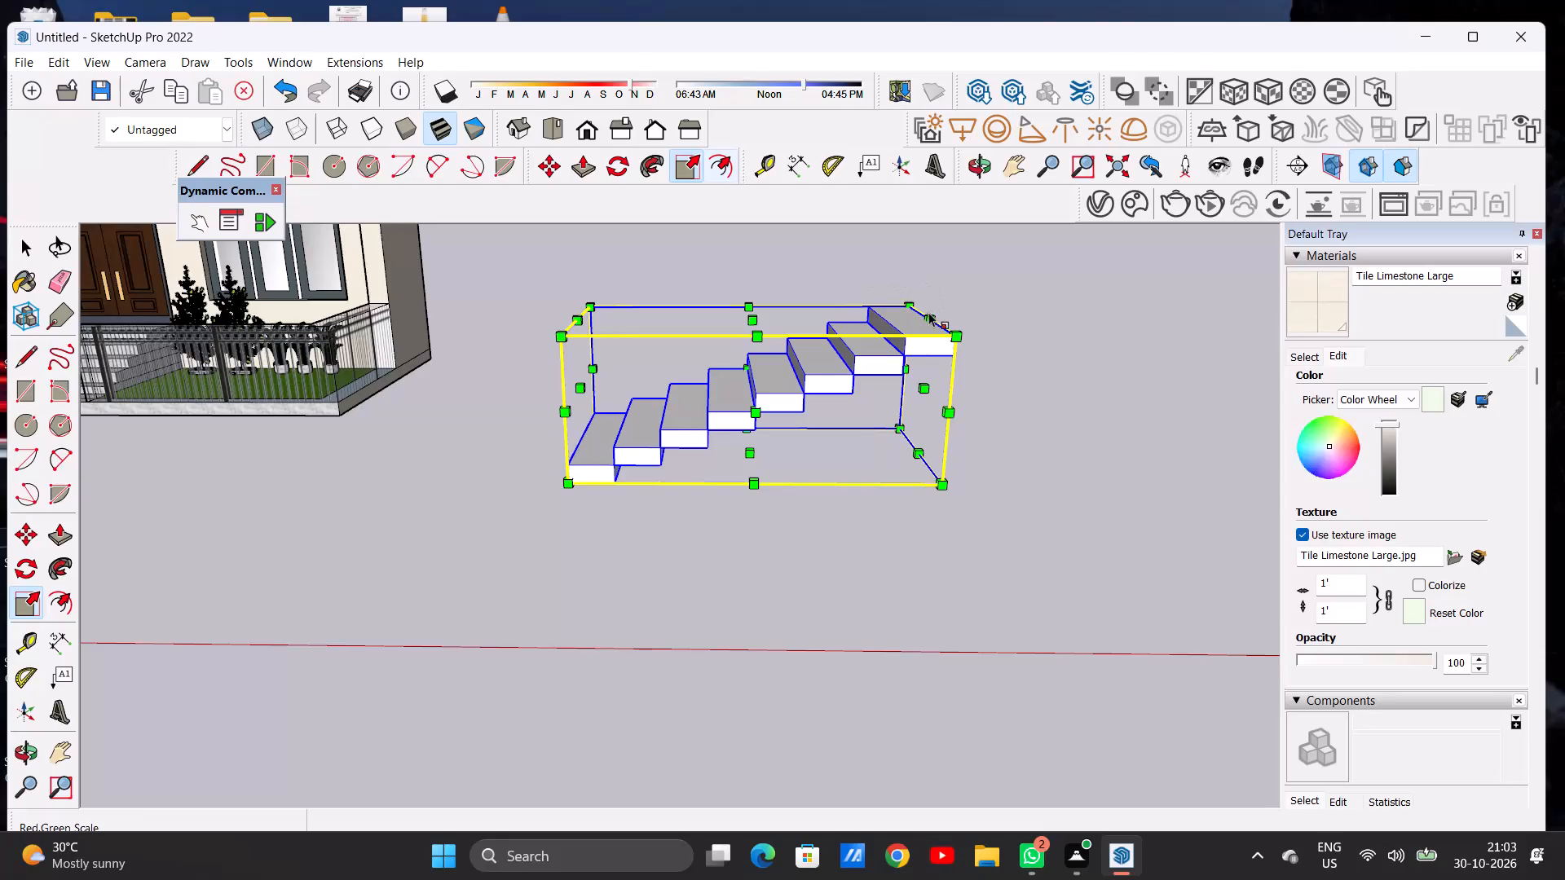
pyautogui.click(924, 315)
pyautogui.scroll(-7, 910, 292)
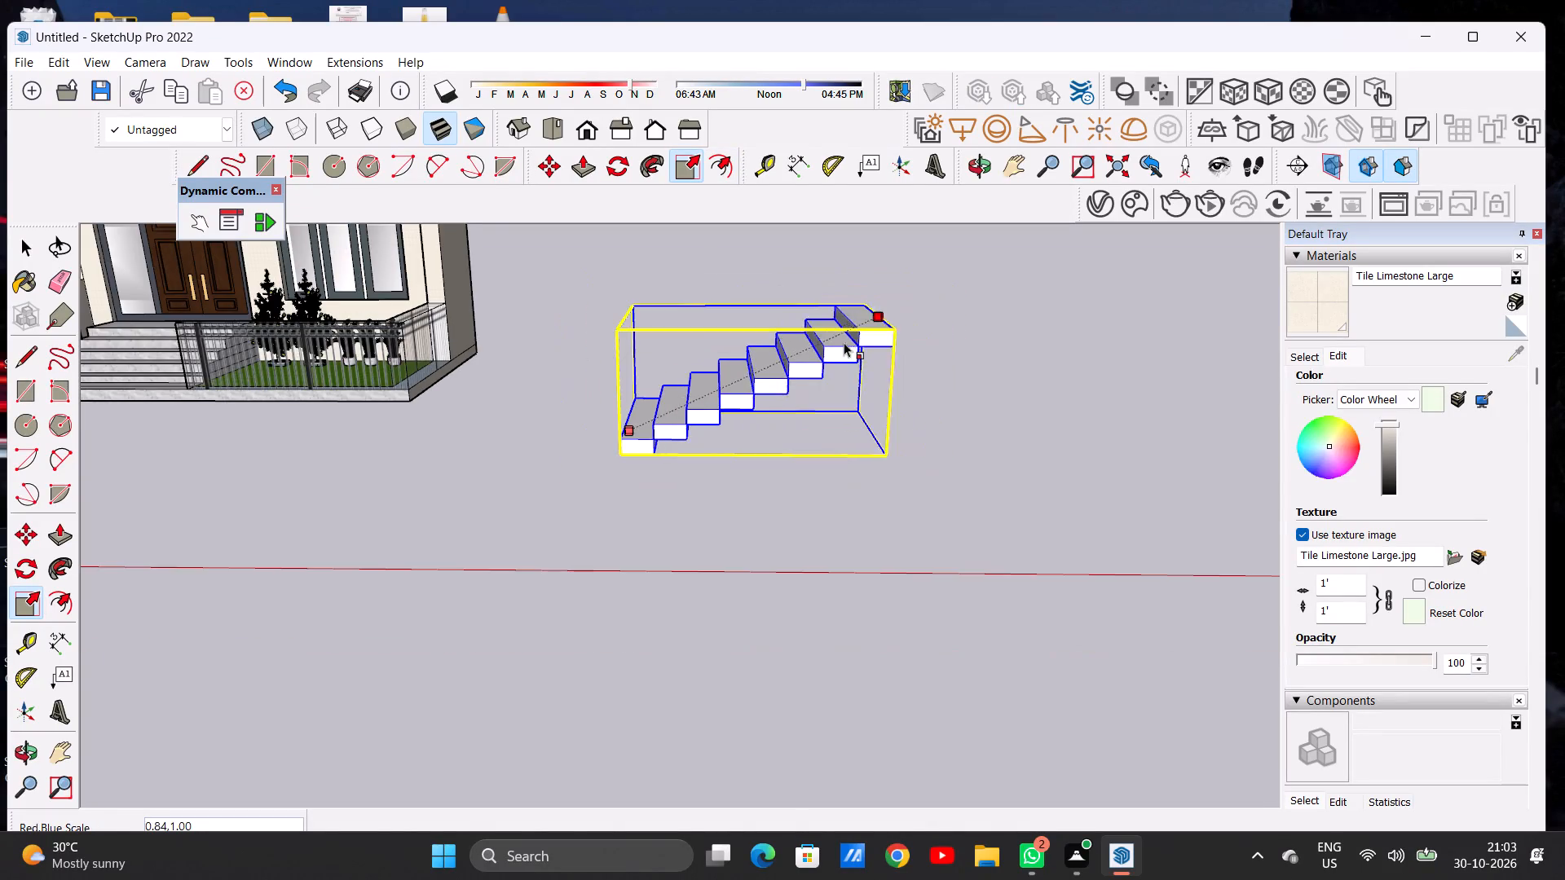
pyautogui.scroll(-5, 828, 340)
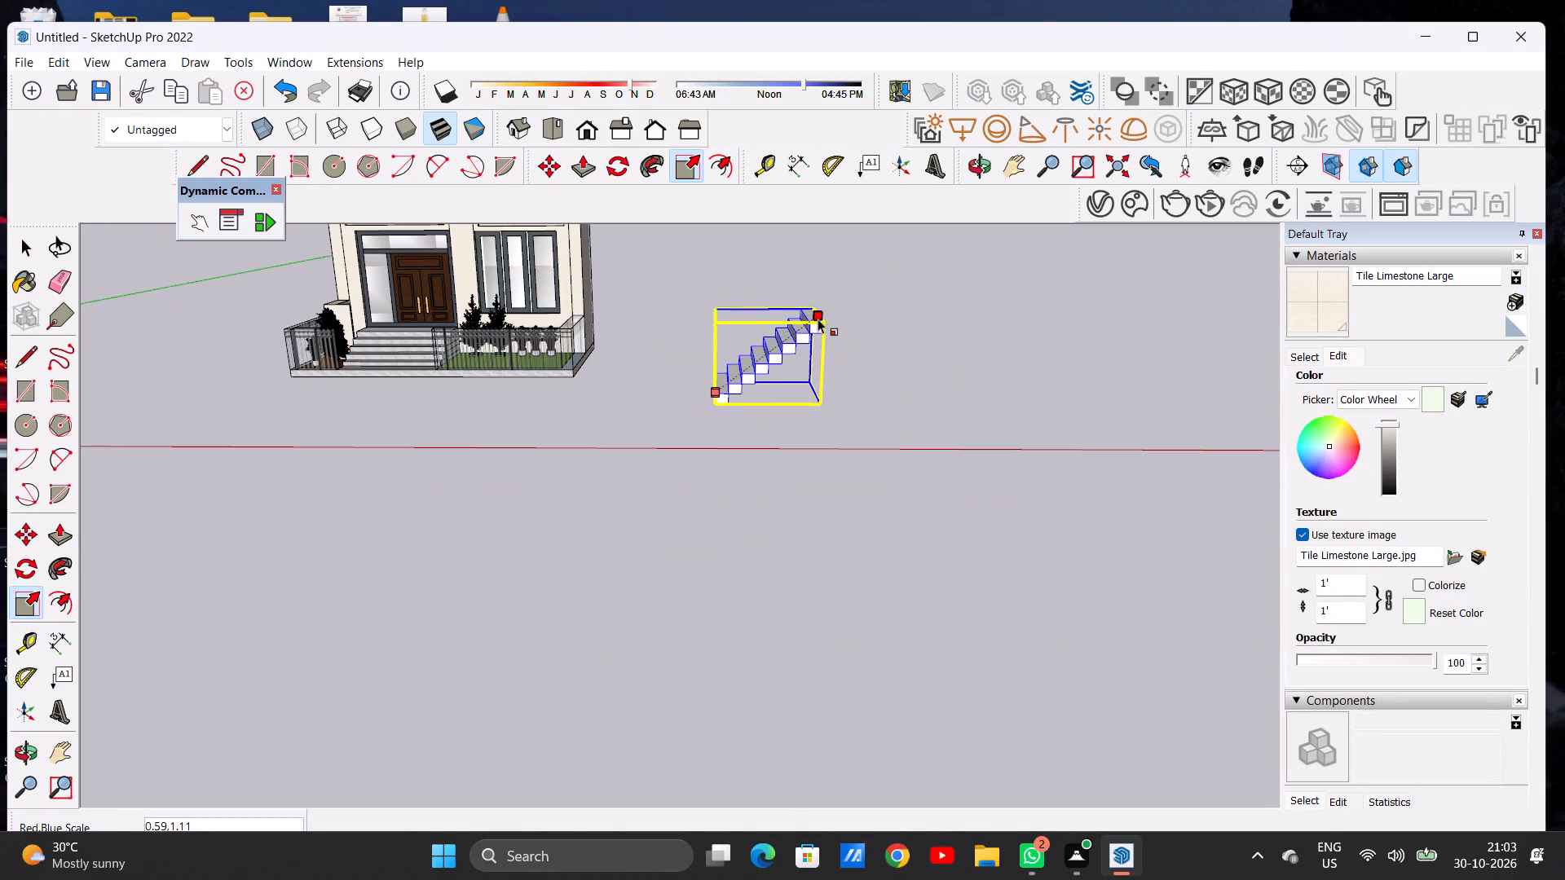
pyautogui.click(818, 319)
# Scale the staircase group along the green axis to about 0.71 to narrow the steps, and deselect it.
pyautogui.scroll(4, 761, 375)
pyautogui.scroll(-1, 762, 376)
pyautogui.scroll(1, 762, 376)
pyautogui.scroll(-1, 762, 375)
pyautogui.scroll(20, 762, 375)
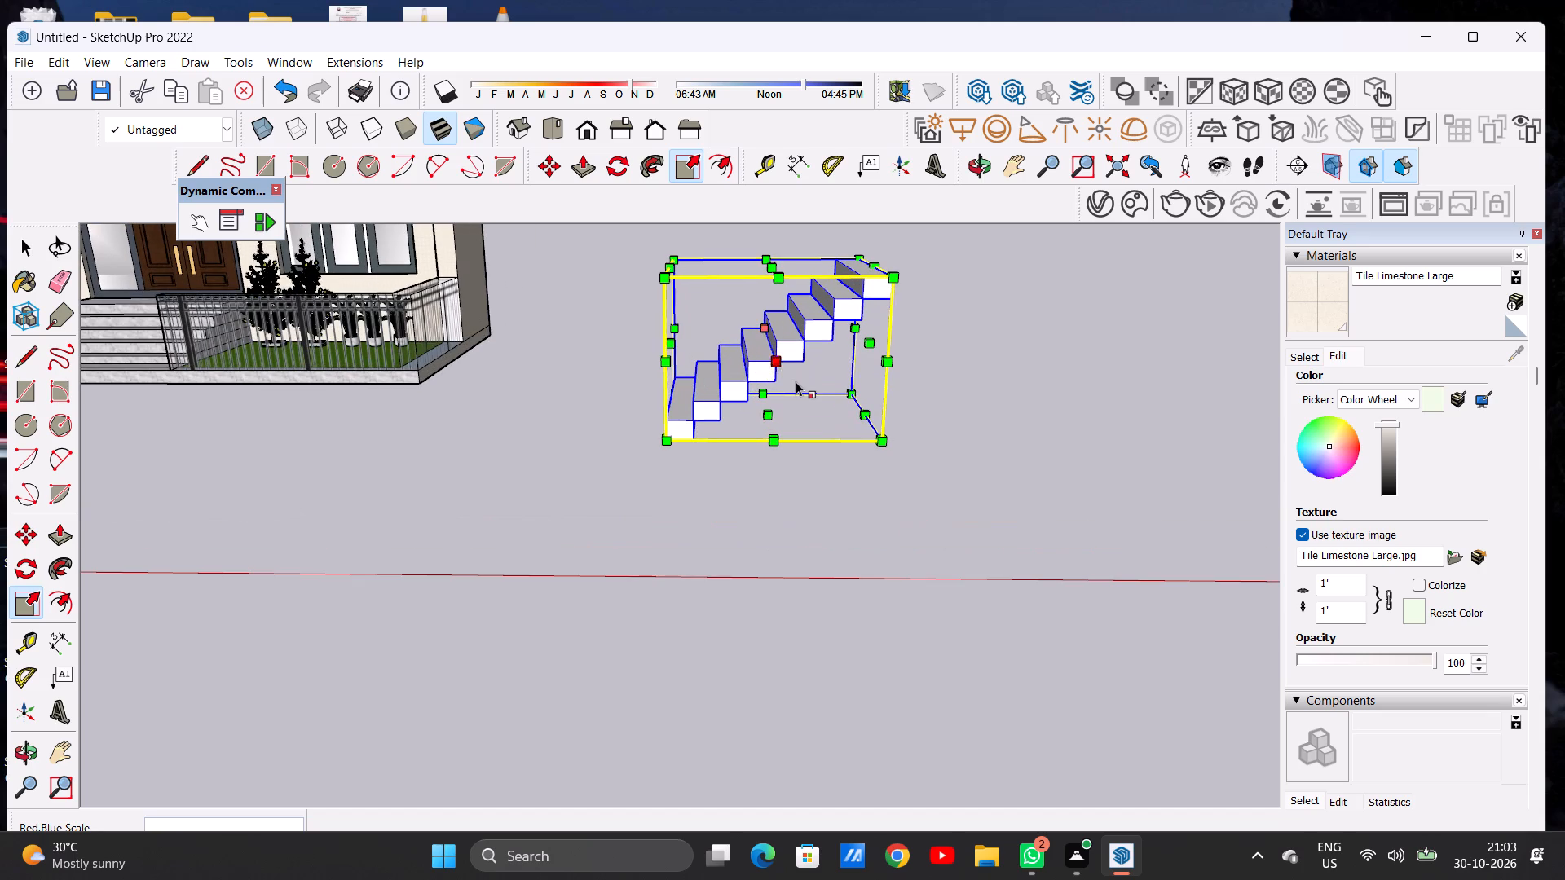
pyautogui.click(777, 367)
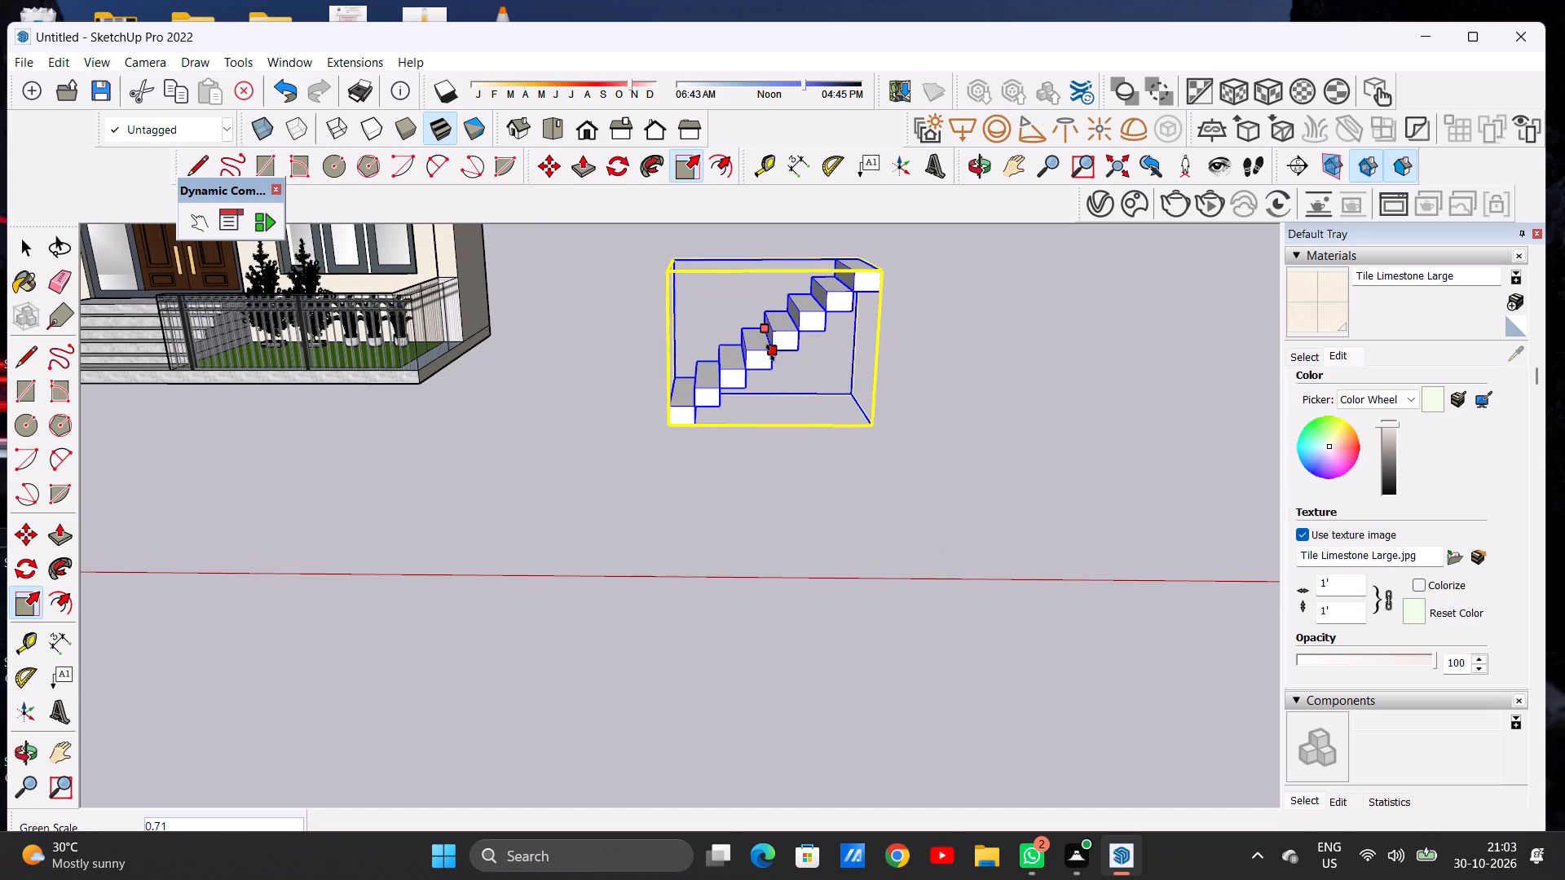
pyautogui.click(770, 353)
pyautogui.press('space')
pyautogui.click(932, 344)
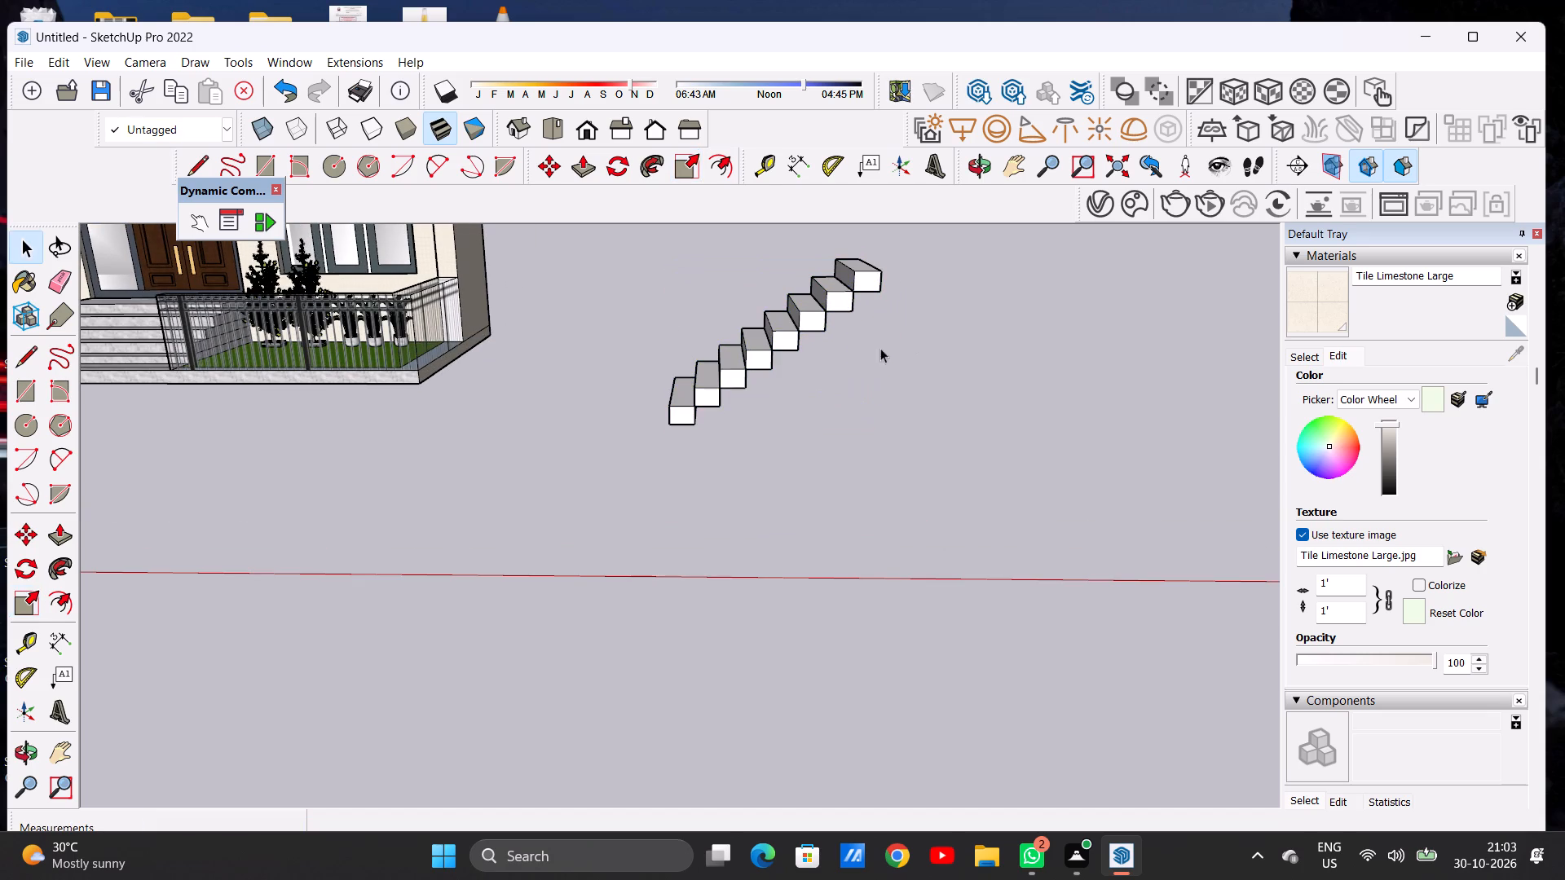
# Examine the rescaled staircase from the front and sides to check its proportions against the house.
pyautogui.scroll(1, 700, 367)
pyautogui.moveTo(713, 368); pyautogui.dragTo(927, 385, button='middle')
pyautogui.scroll(-15, 774, 395)
pyautogui.scroll(8, 784, 362)
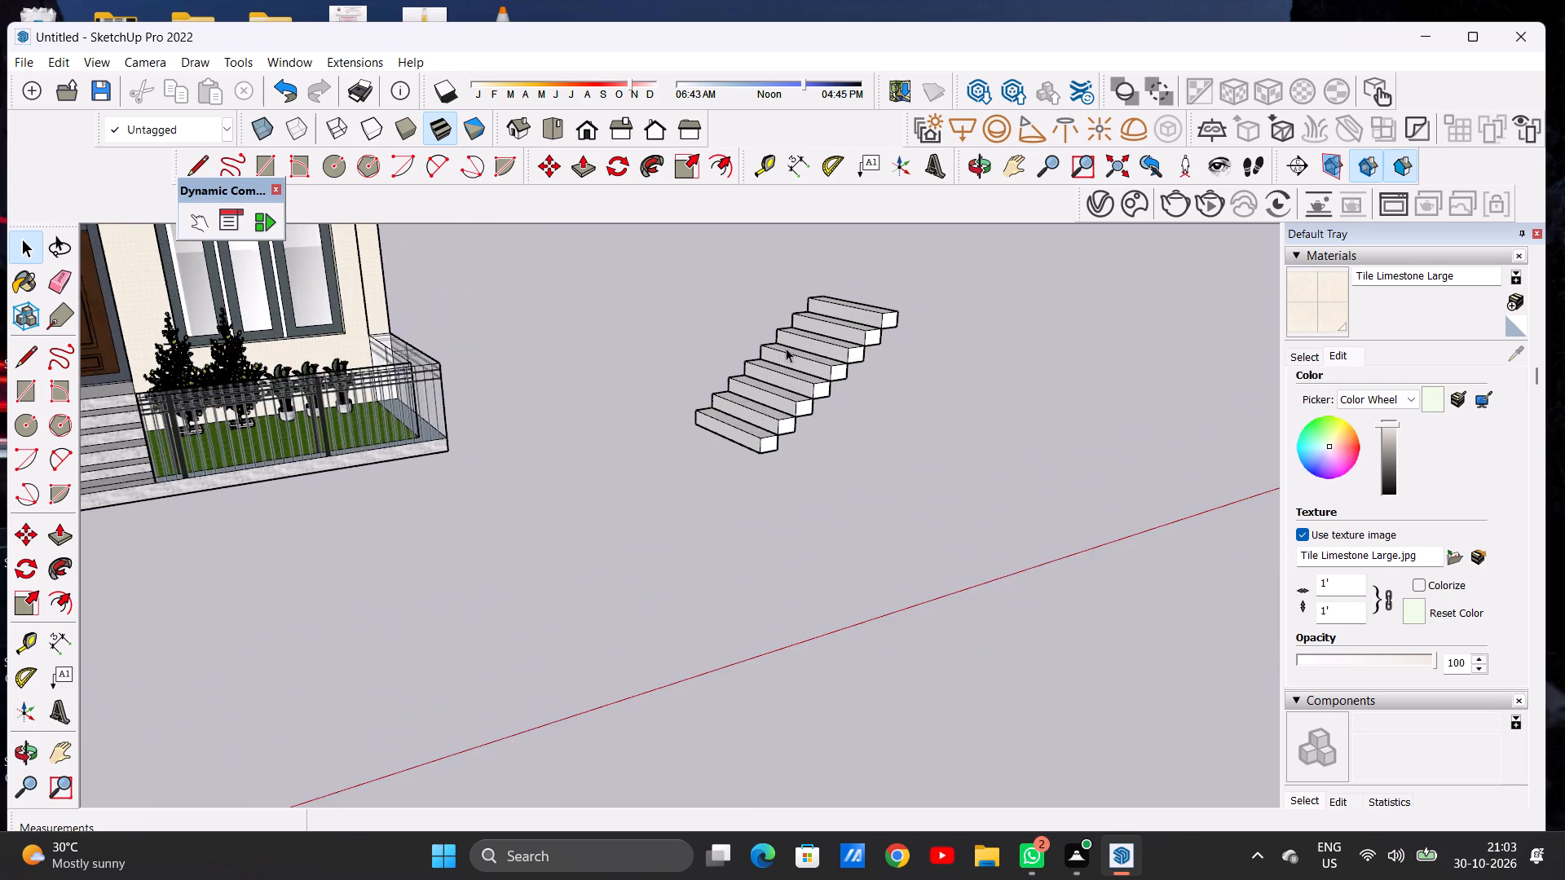
pyautogui.scroll(7, 792, 328)
pyautogui.moveTo(764, 363); pyautogui.dragTo(950, 365, button='middle')
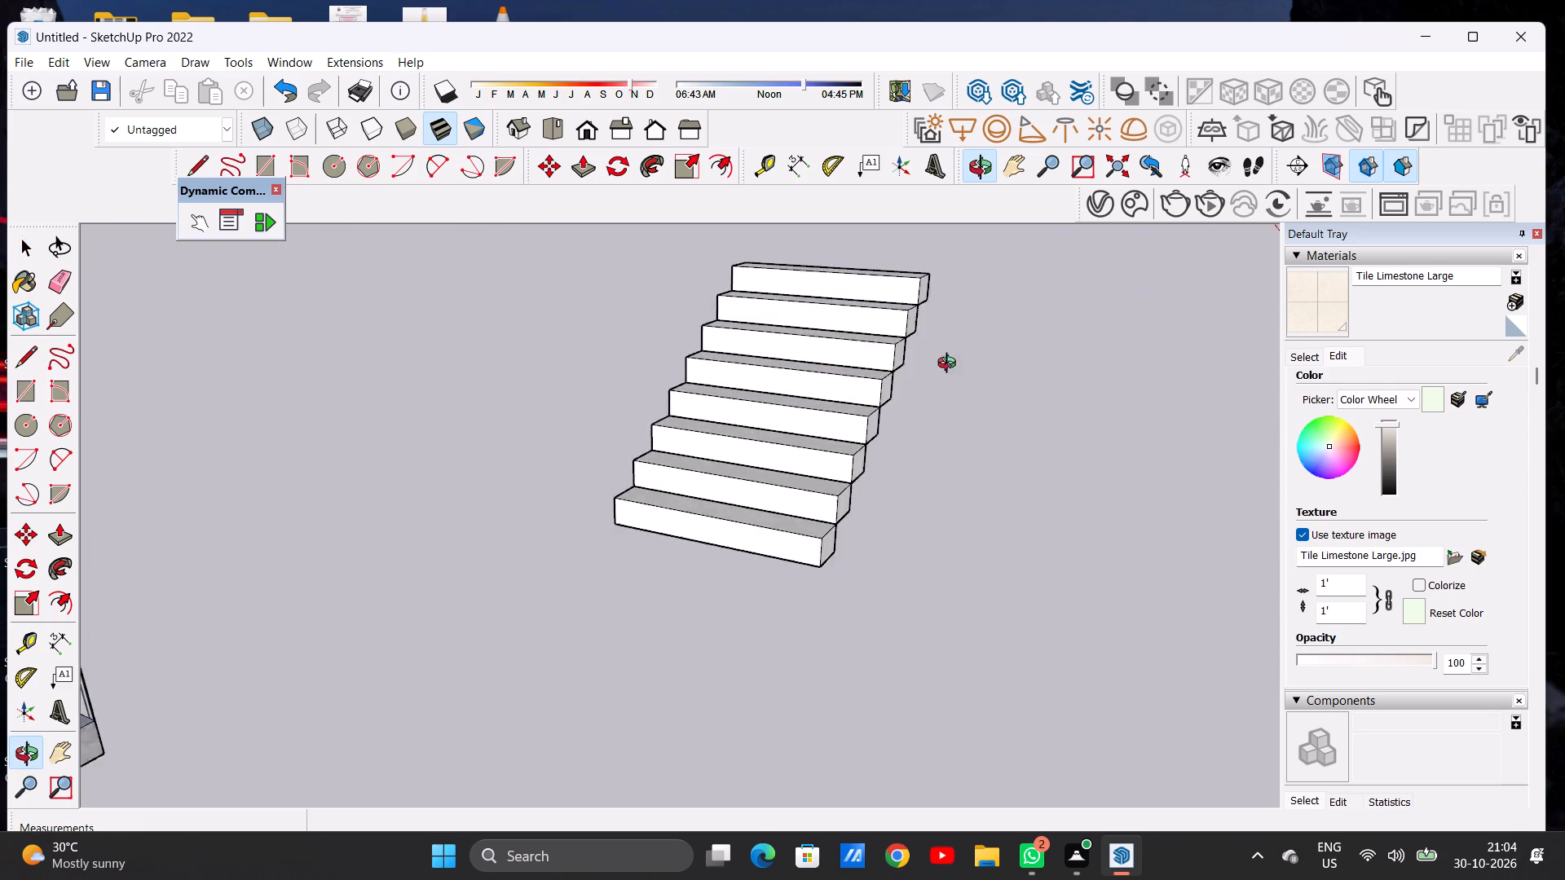
pyautogui.moveTo(950, 365); pyautogui.dragTo(513, 443, button='middle')
pyautogui.scroll(-4, 659, 413)
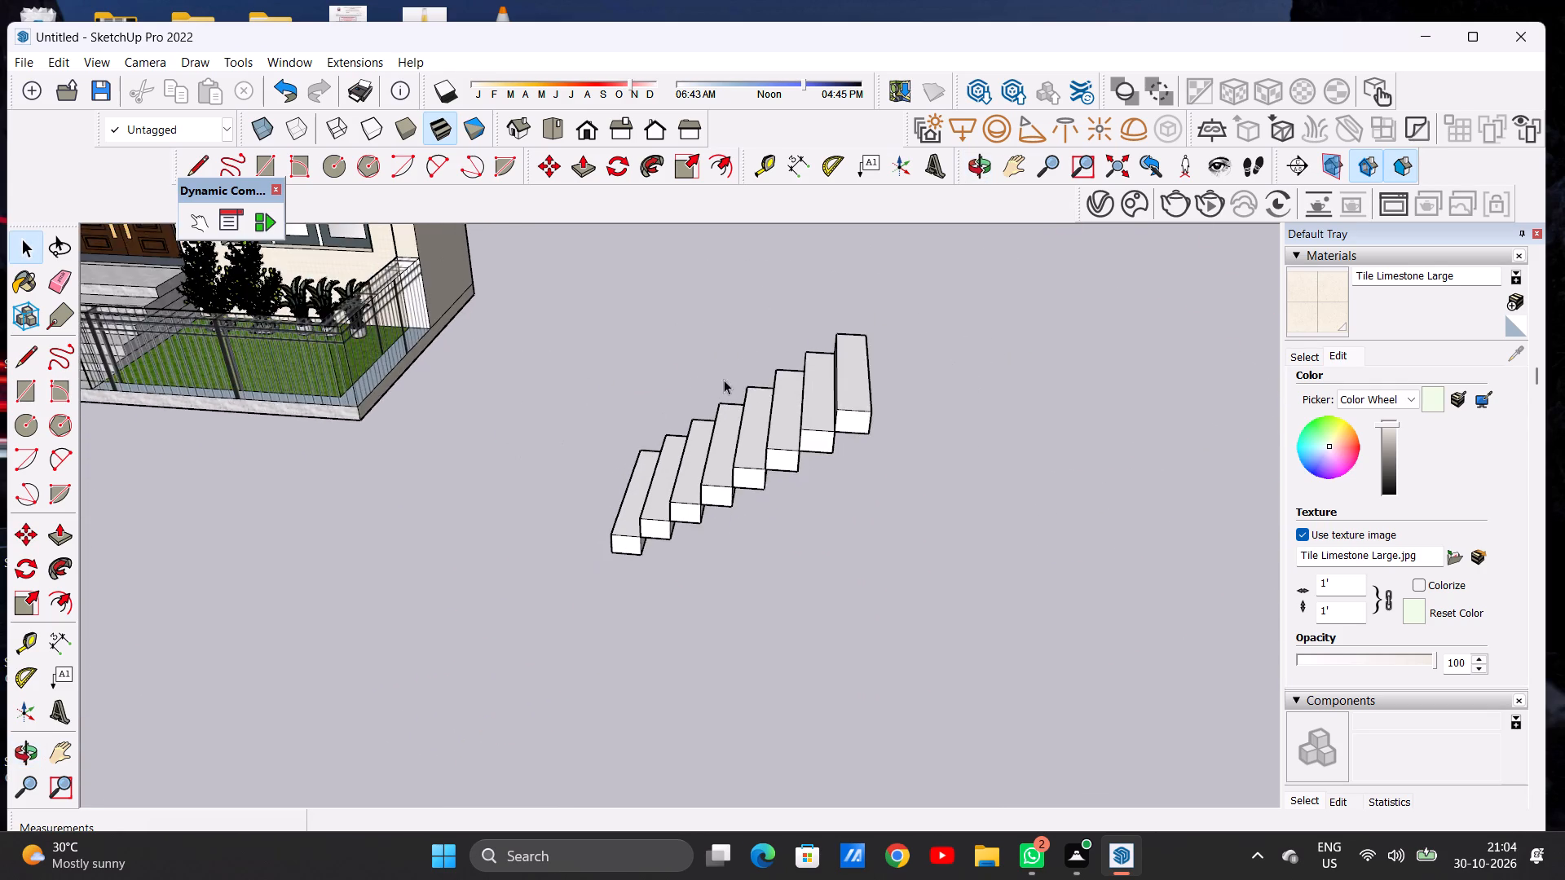
pyautogui.scroll(-6, 730, 381)
pyautogui.scroll(10, 653, 513)
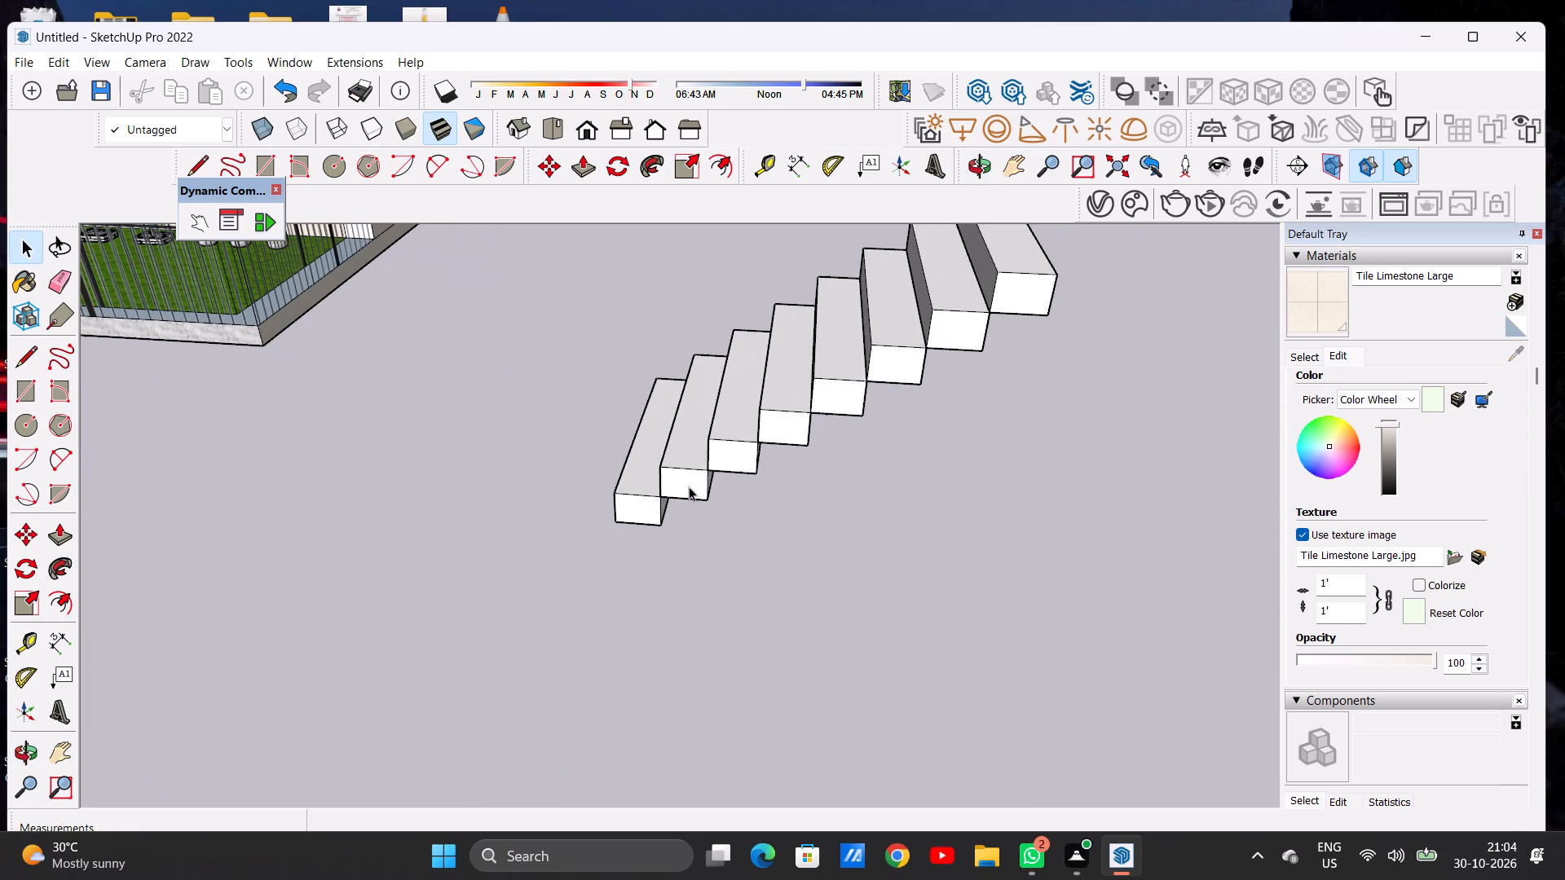
# Scale the separate staircase group along the blue axis to about 0.75 to lower its height.
pyautogui.click(690, 486)
pyautogui.scroll(-9, 690, 486)
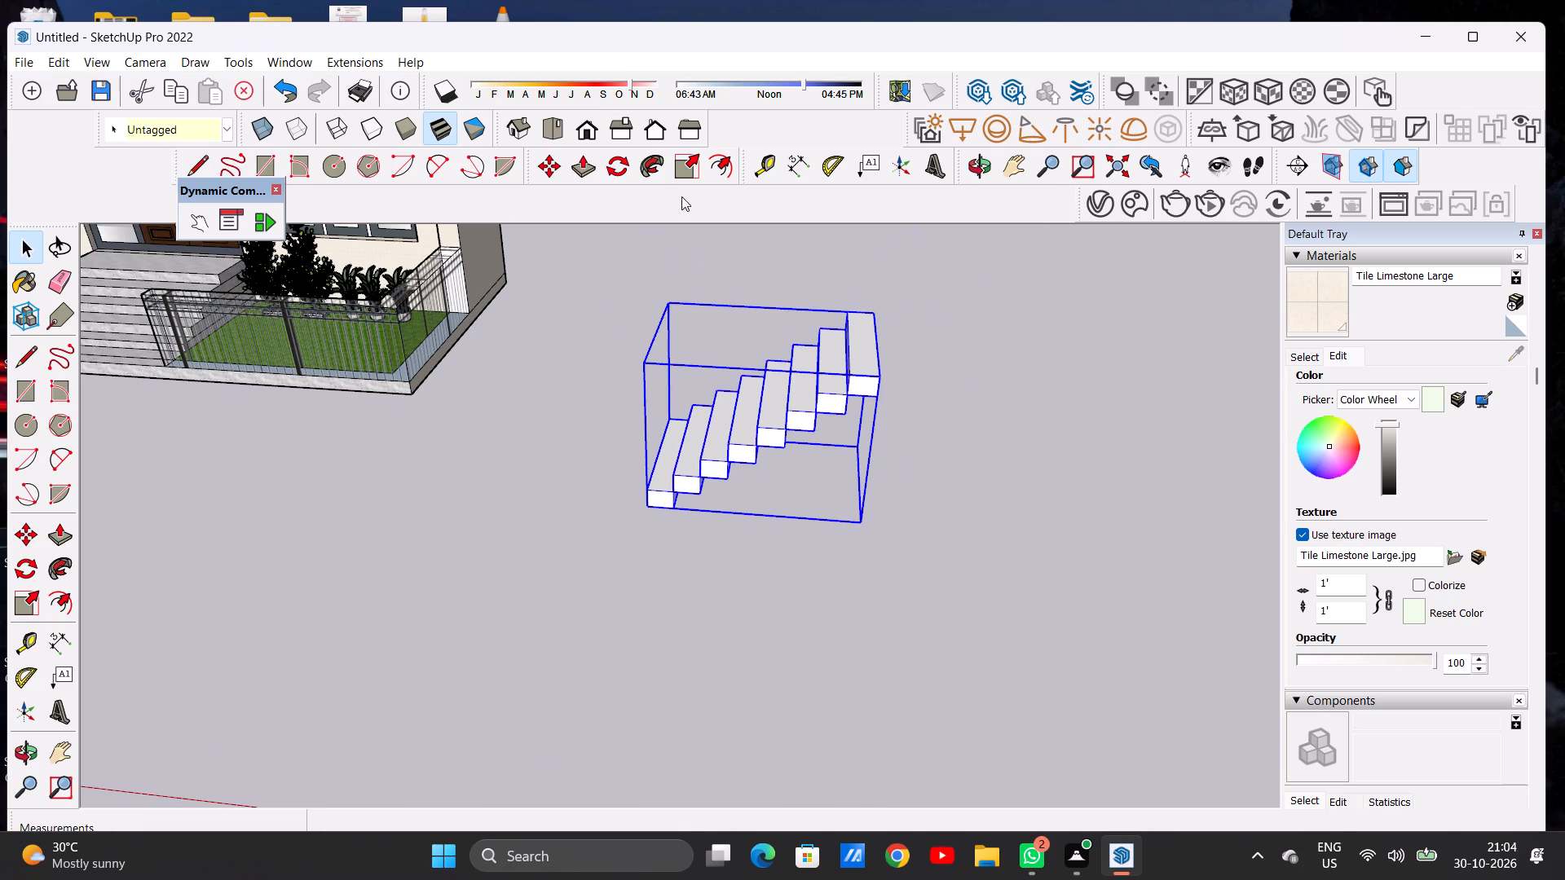
pyautogui.click(677, 175)
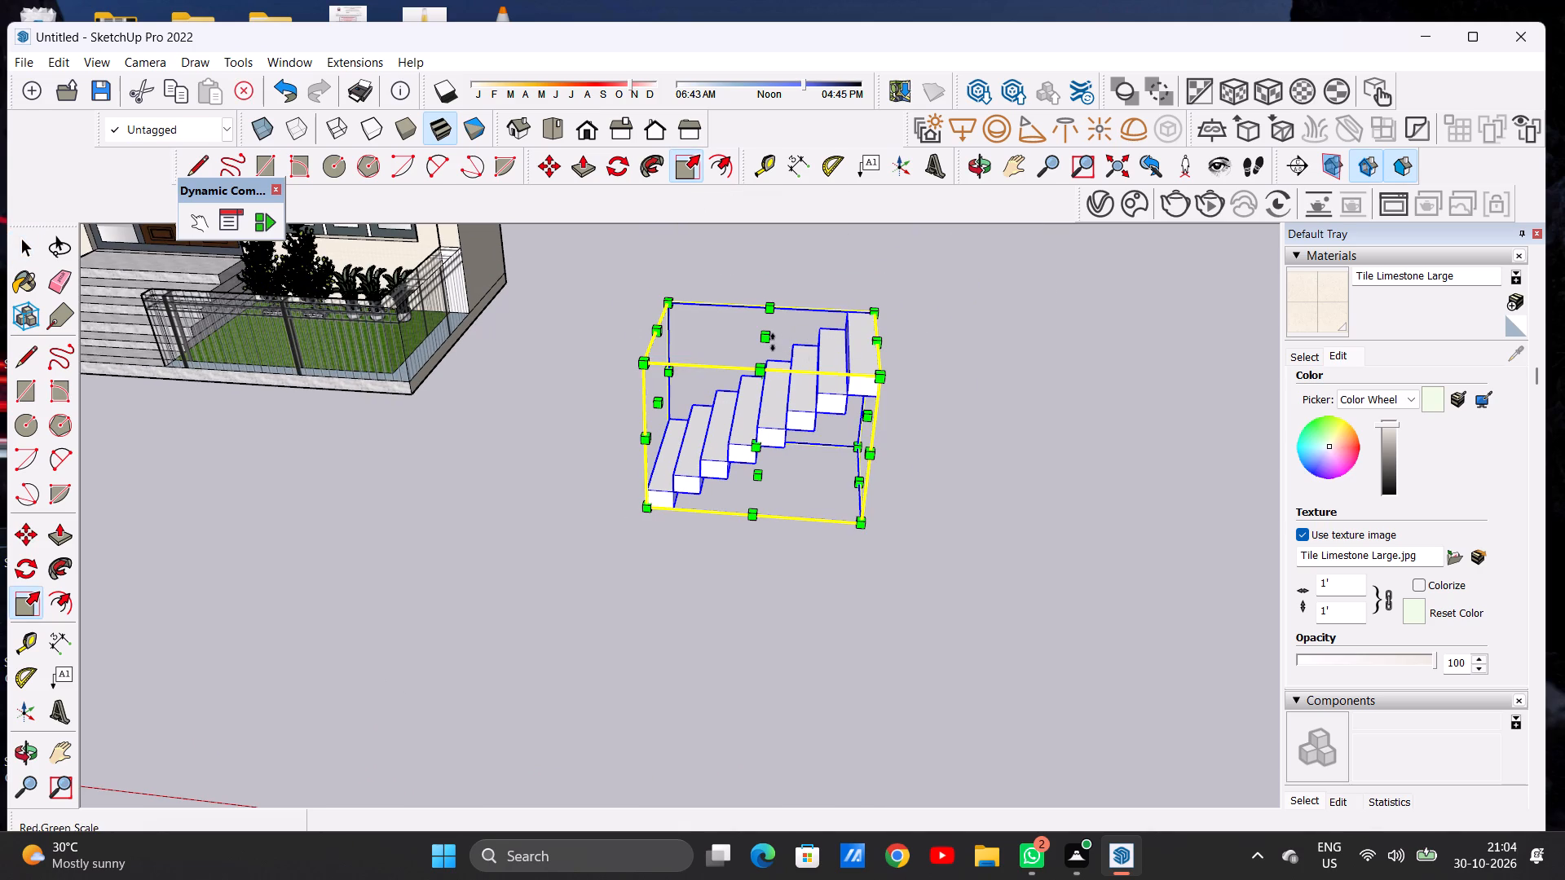
pyautogui.click(765, 341)
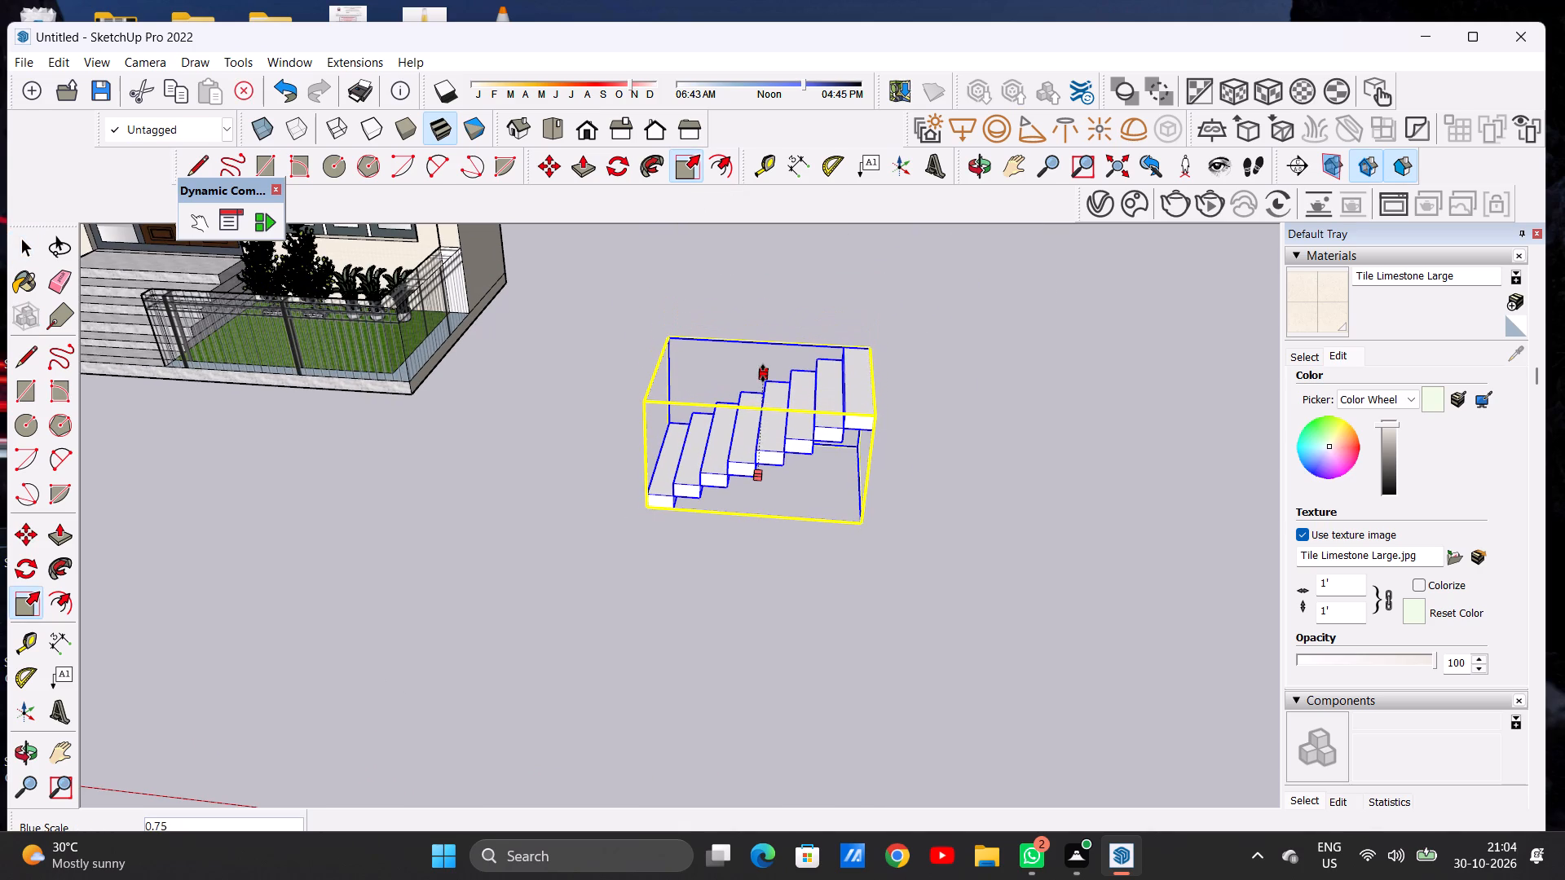
pyautogui.click(763, 373)
pyautogui.press('space')
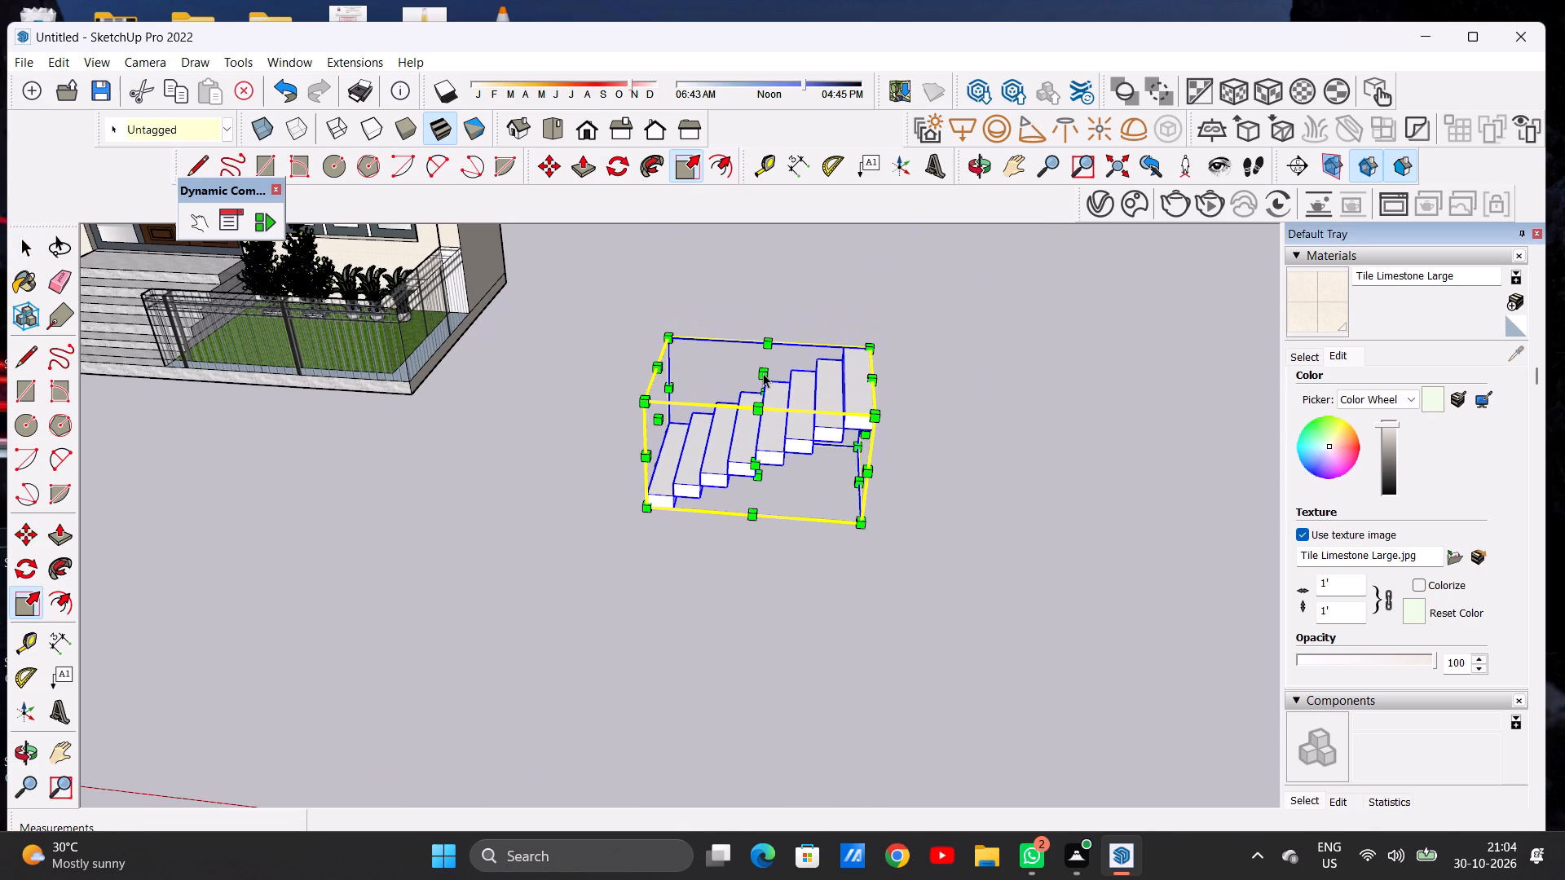
# Examine the lowered staircase from the front, sides and above to judge its proportions against the house.
pyautogui.scroll(-9, 767, 401)
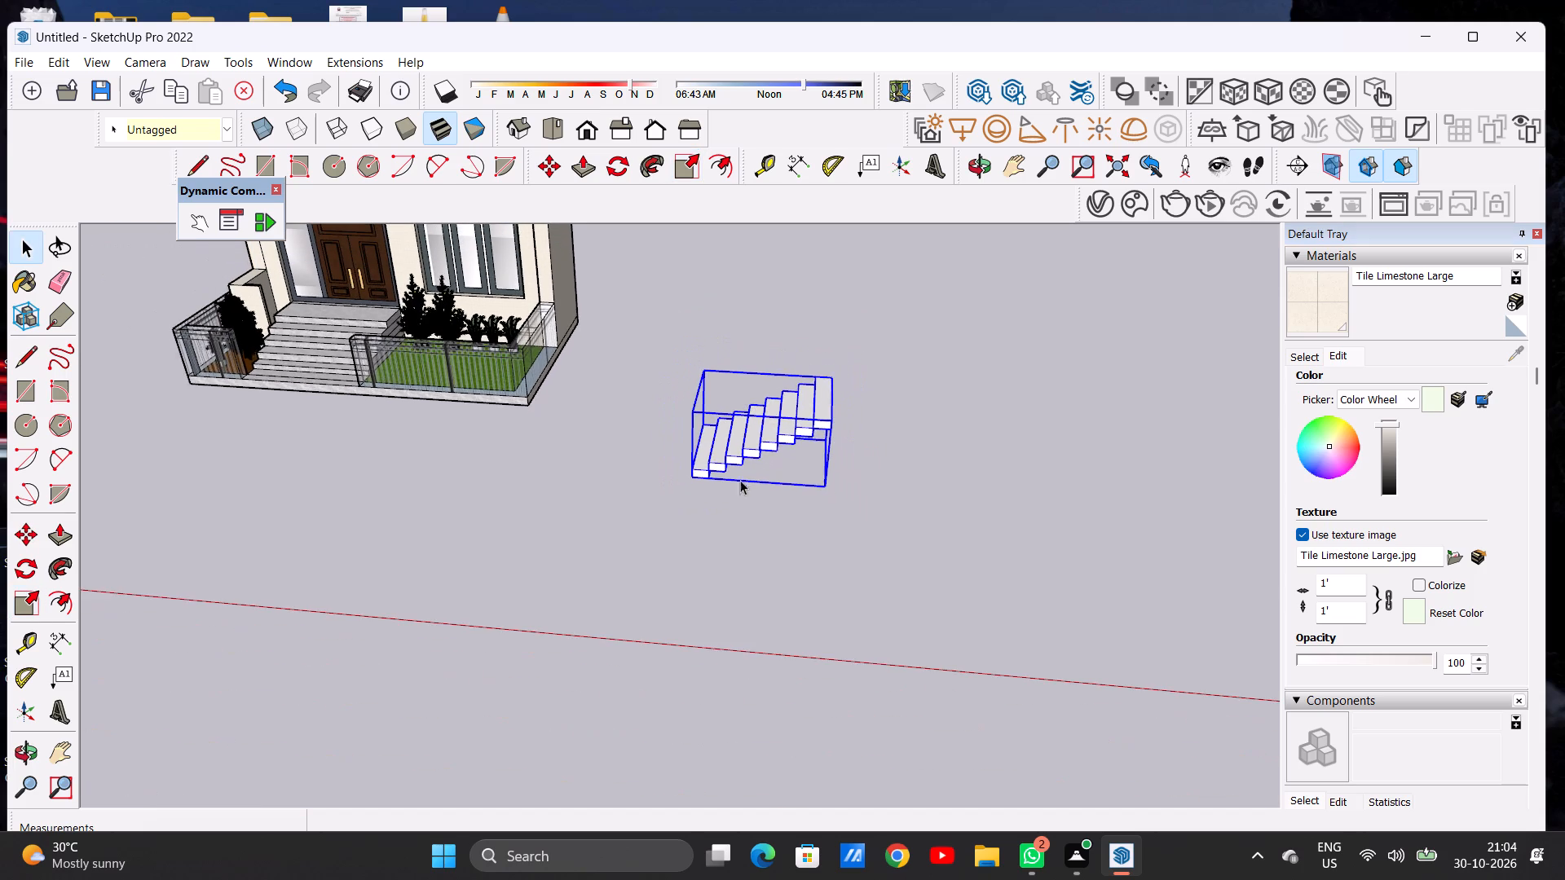
pyautogui.scroll(-2, 740, 520)
pyautogui.moveTo(752, 533); pyautogui.dragTo(791, 365, button='middle')
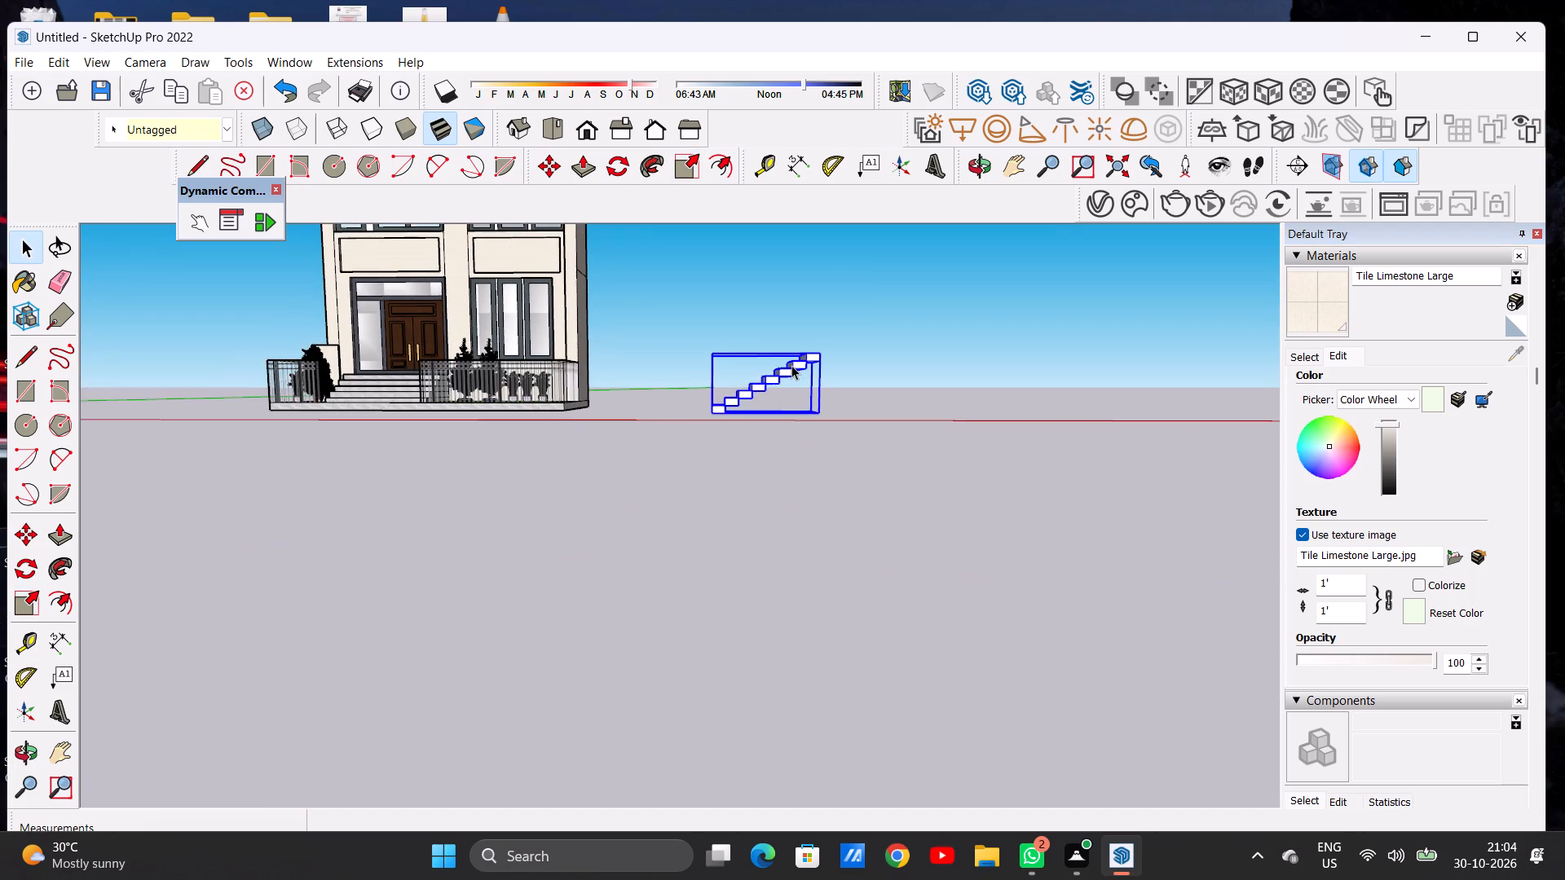
pyautogui.scroll(12, 791, 365)
pyautogui.moveTo(862, 361); pyautogui.dragTo(710, 399, button='middle')
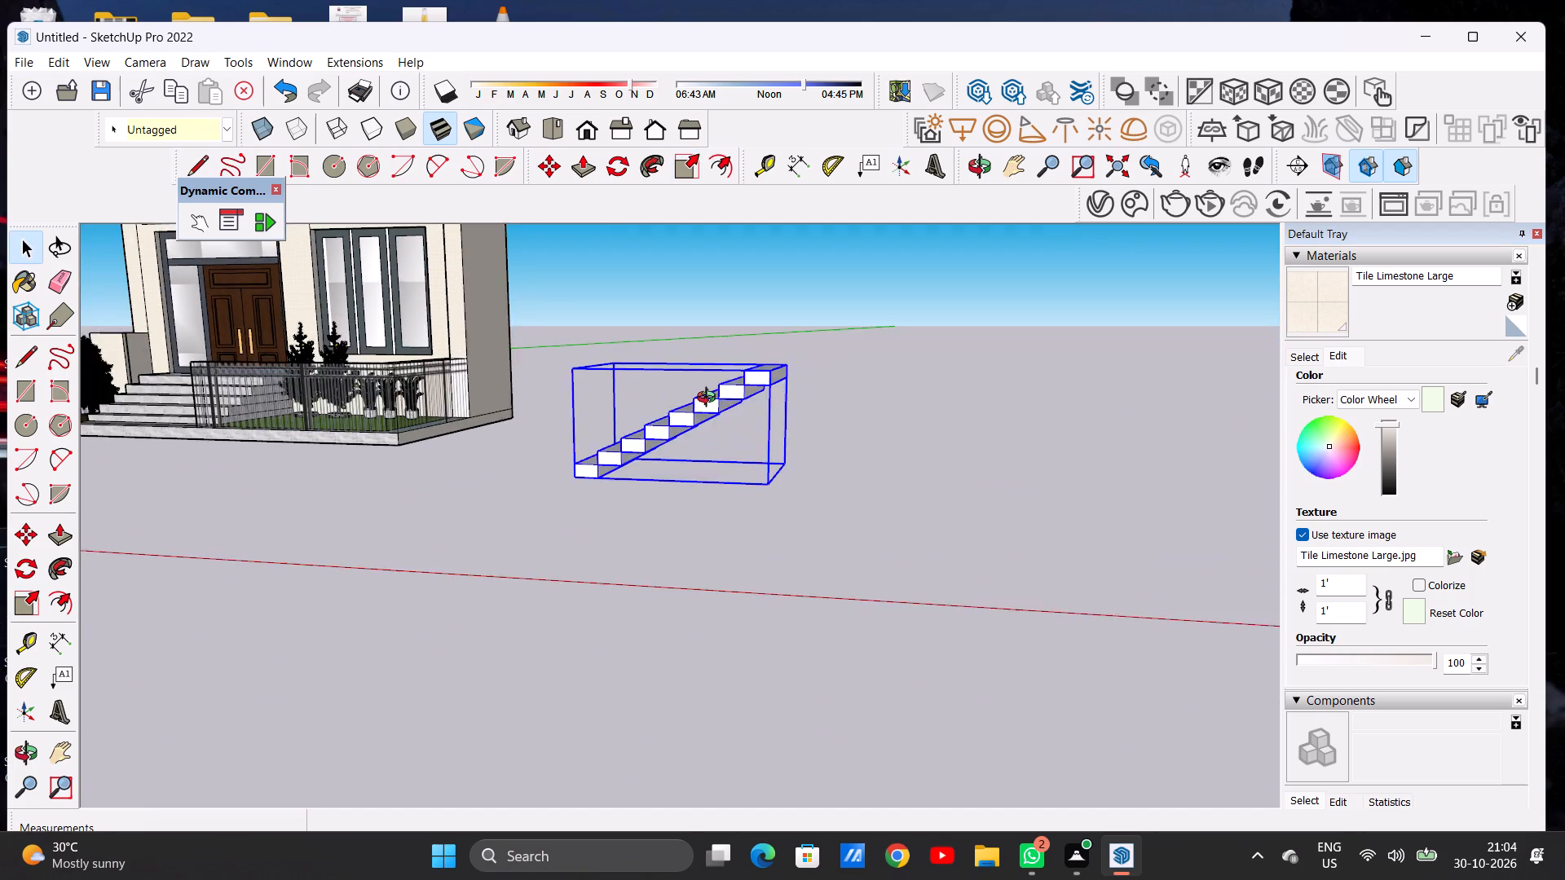
pyautogui.moveTo(710, 399); pyautogui.dragTo(857, 417, button='middle')
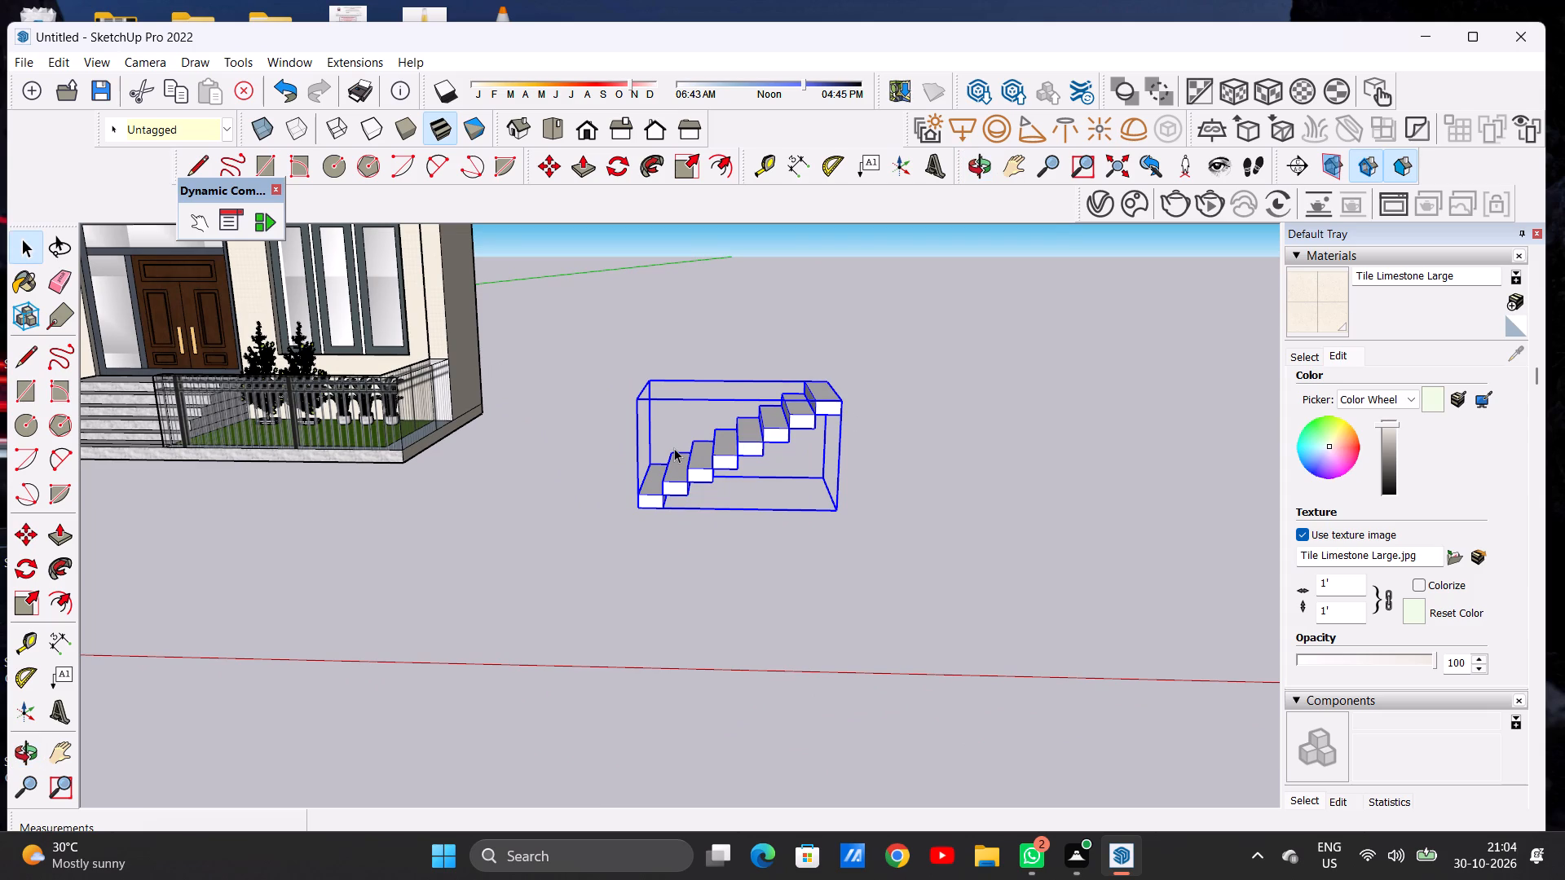
pyautogui.scroll(-6, 674, 448)
pyautogui.scroll(13, 720, 448)
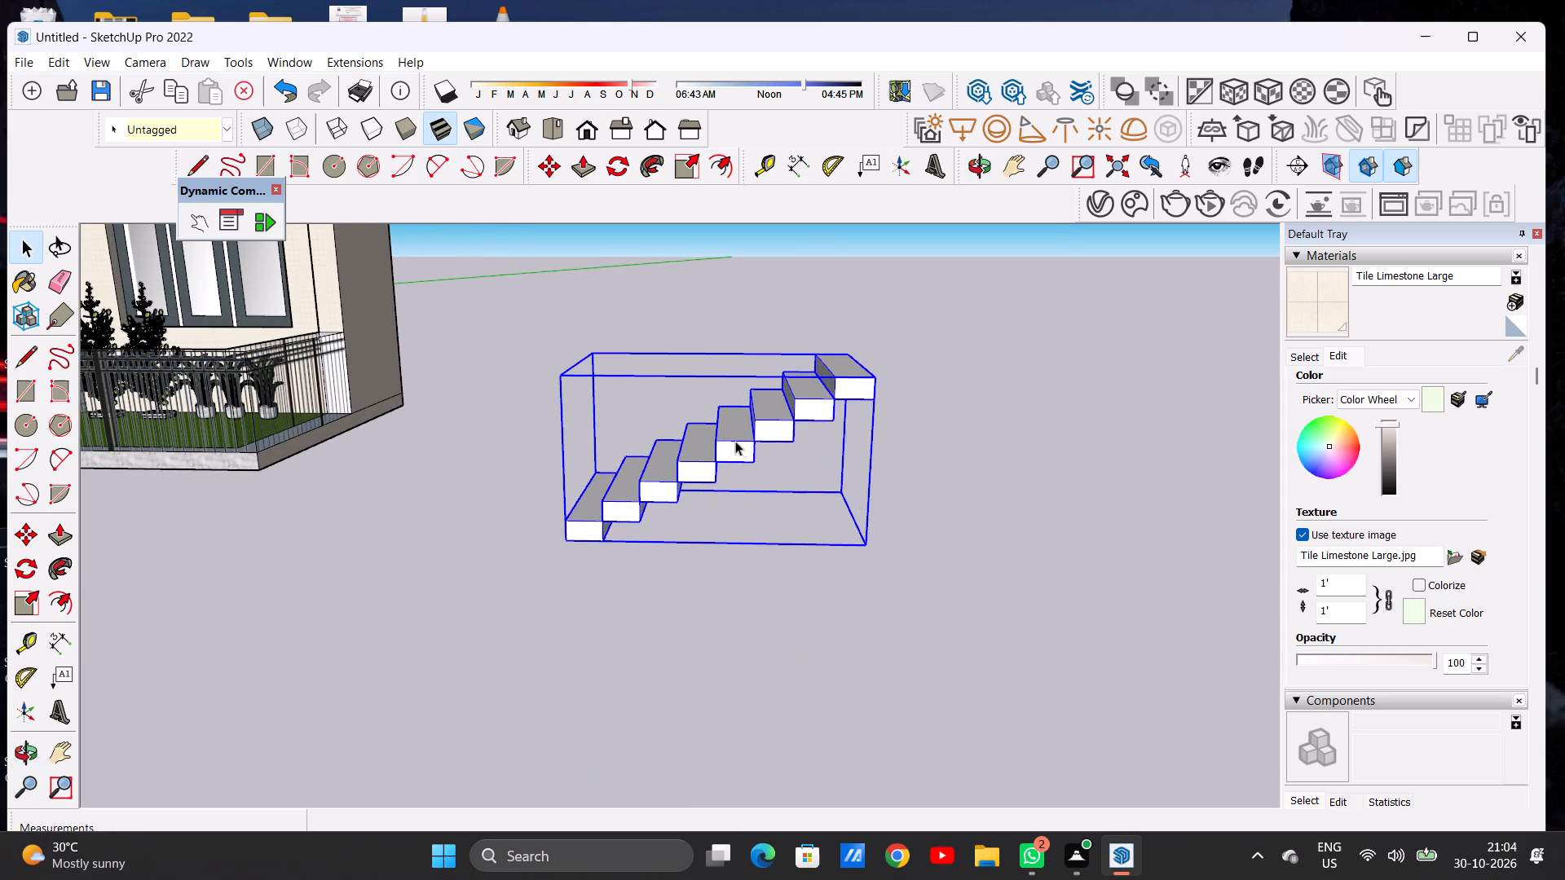
pyautogui.moveTo(708, 442); pyautogui.dragTo(826, 459, button='middle')
pyautogui.scroll(-6, 692, 465)
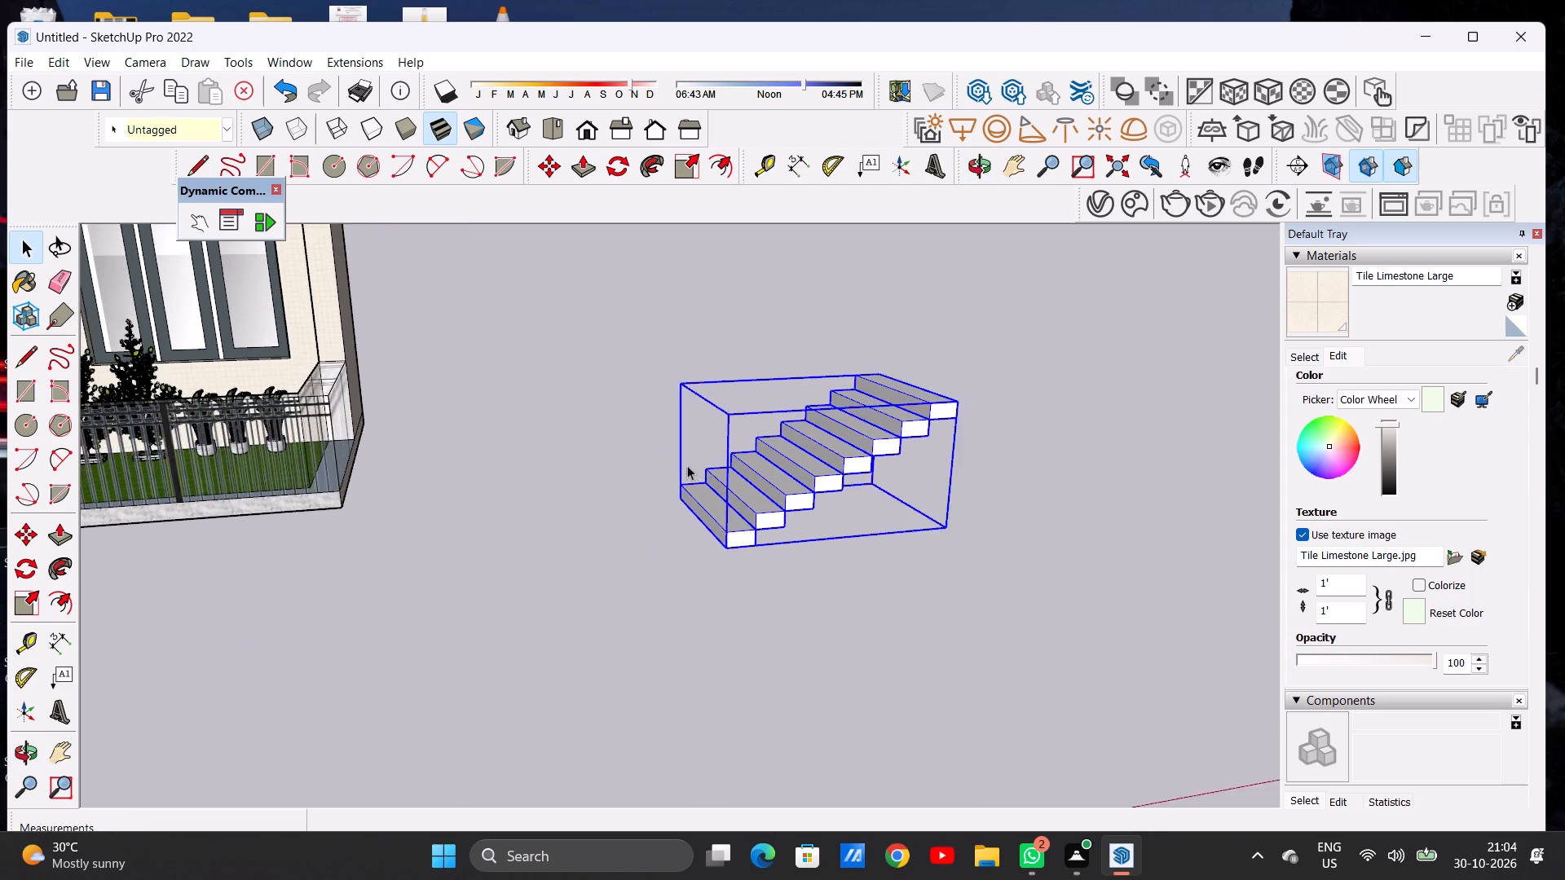
pyautogui.scroll(-11, 646, 451)
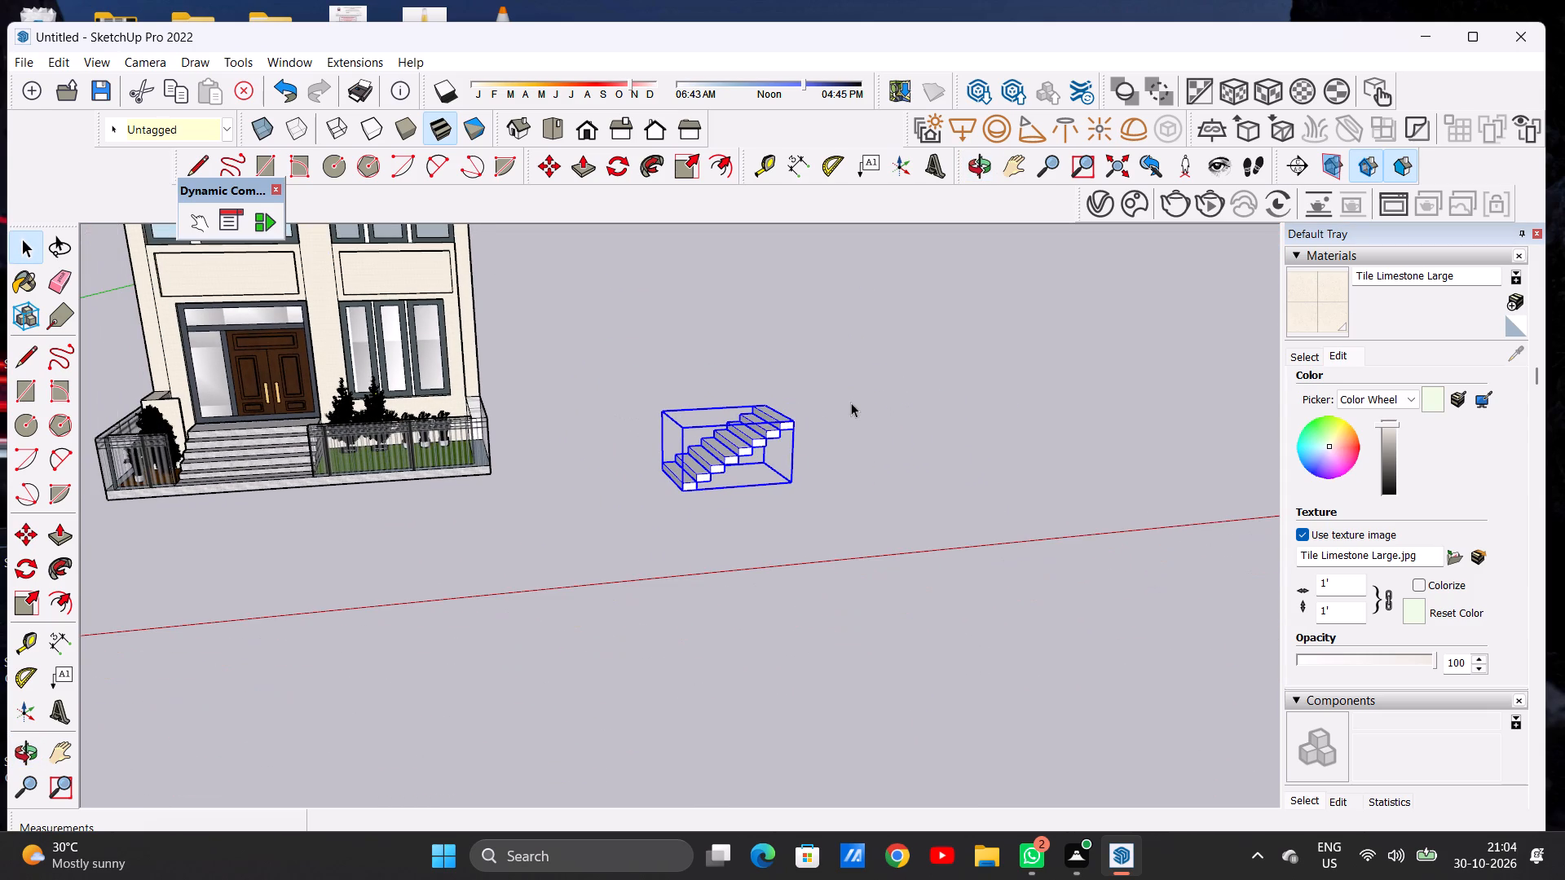
pyautogui.moveTo(849, 403); pyautogui.dragTo(783, 438, button='middle')
pyautogui.scroll(-4, 582, 455)
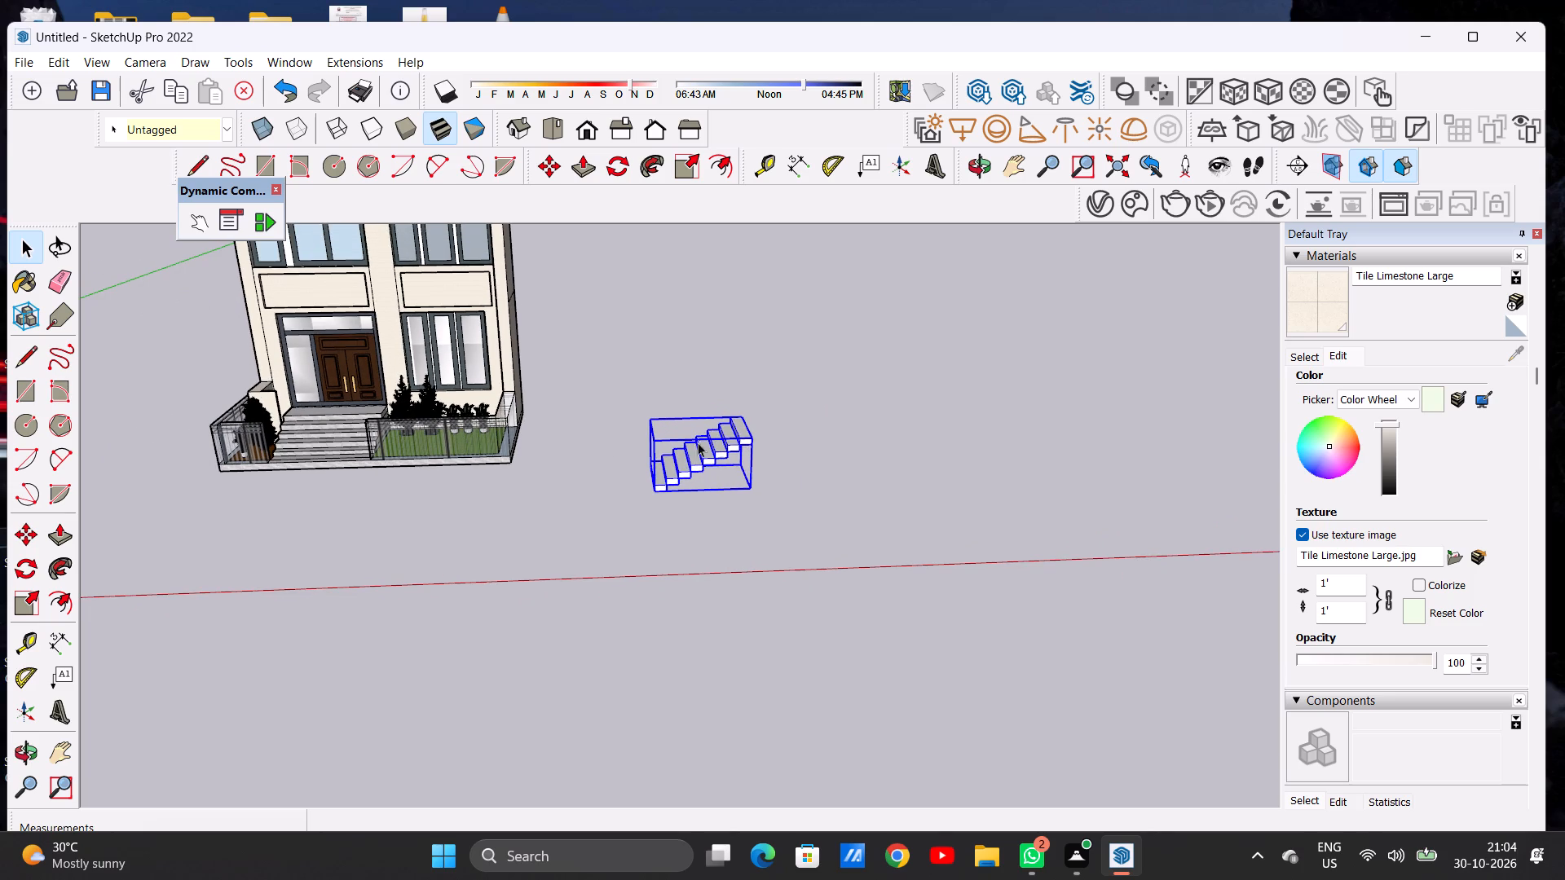
pyautogui.scroll(7, 756, 442)
pyautogui.click(809, 436)
pyautogui.moveTo(808, 460); pyautogui.dragTo(487, 552, button='middle')
pyautogui.scroll(-4, 616, 448)
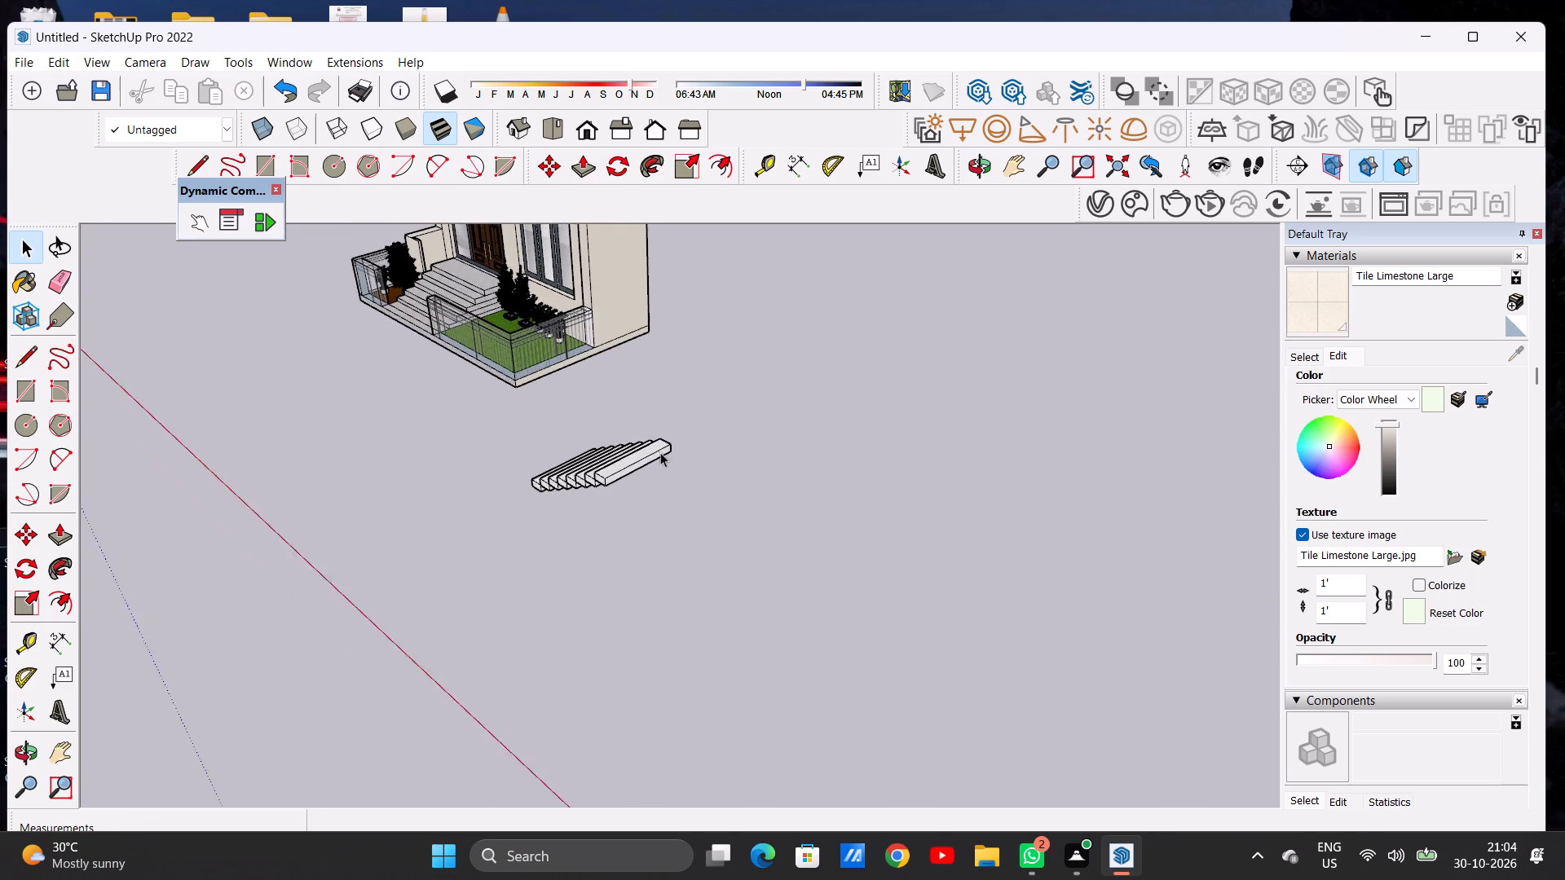
pyautogui.moveTo(695, 450); pyautogui.dragTo(951, 477, button='middle')
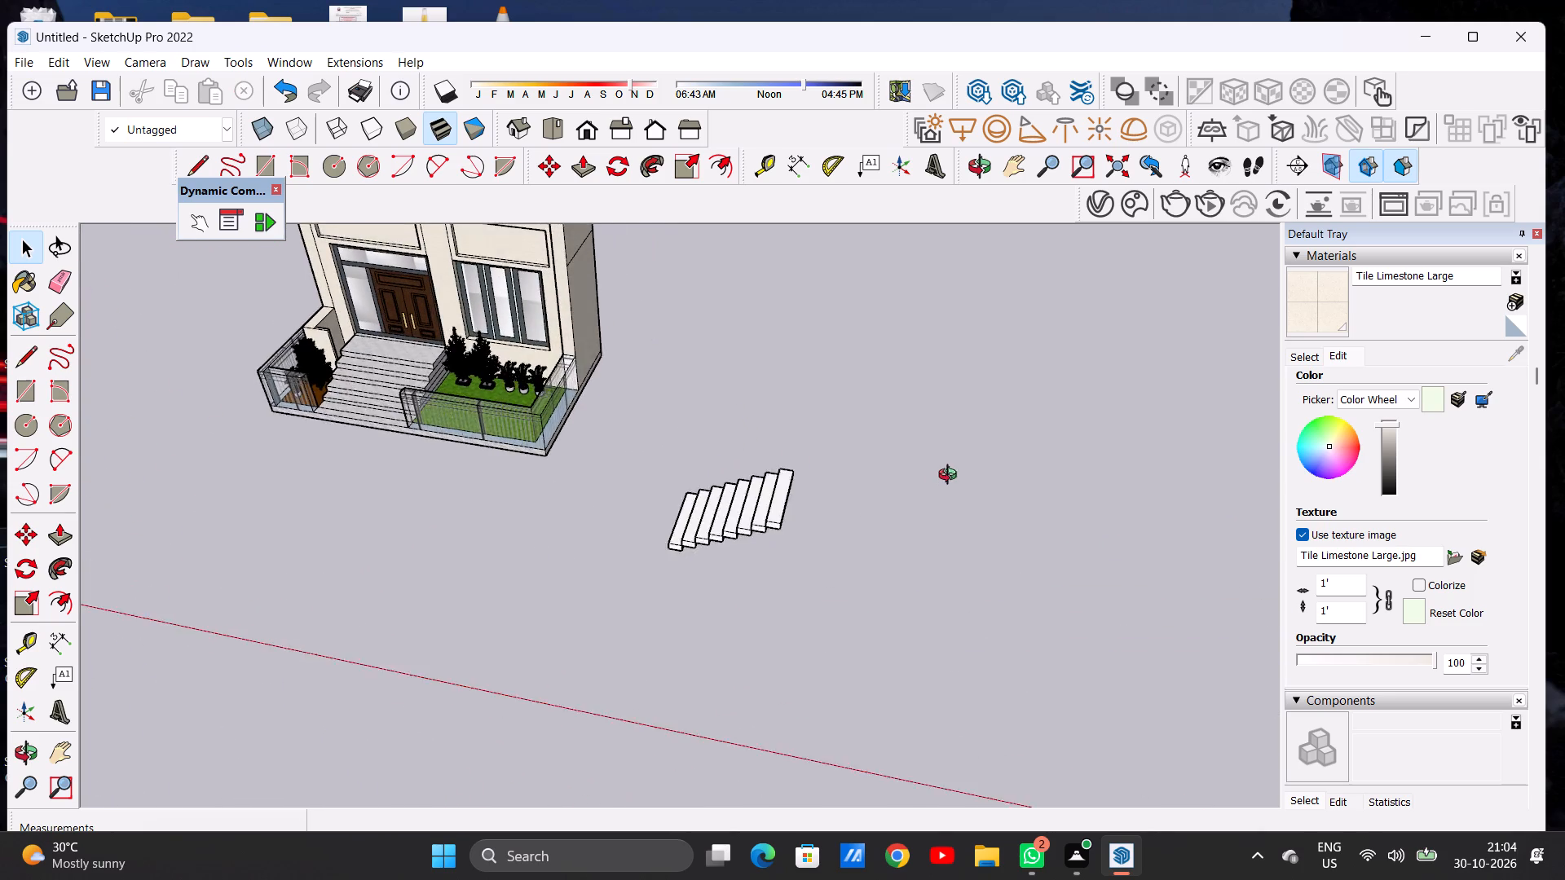
pyautogui.moveTo(951, 477); pyautogui.dragTo(983, 459, button='middle')
pyautogui.scroll(7, 853, 477)
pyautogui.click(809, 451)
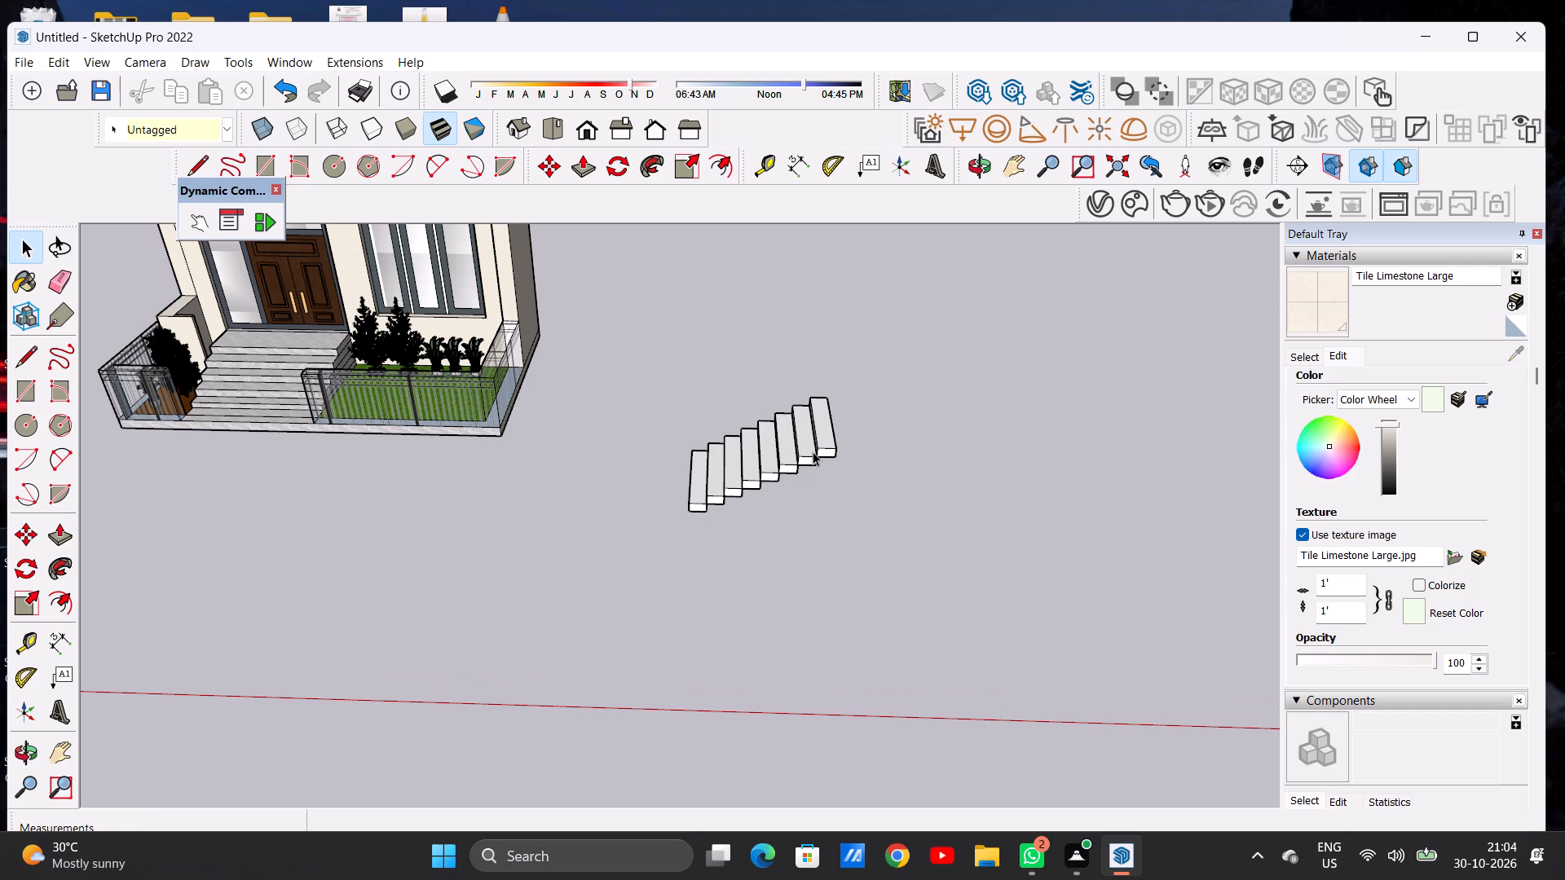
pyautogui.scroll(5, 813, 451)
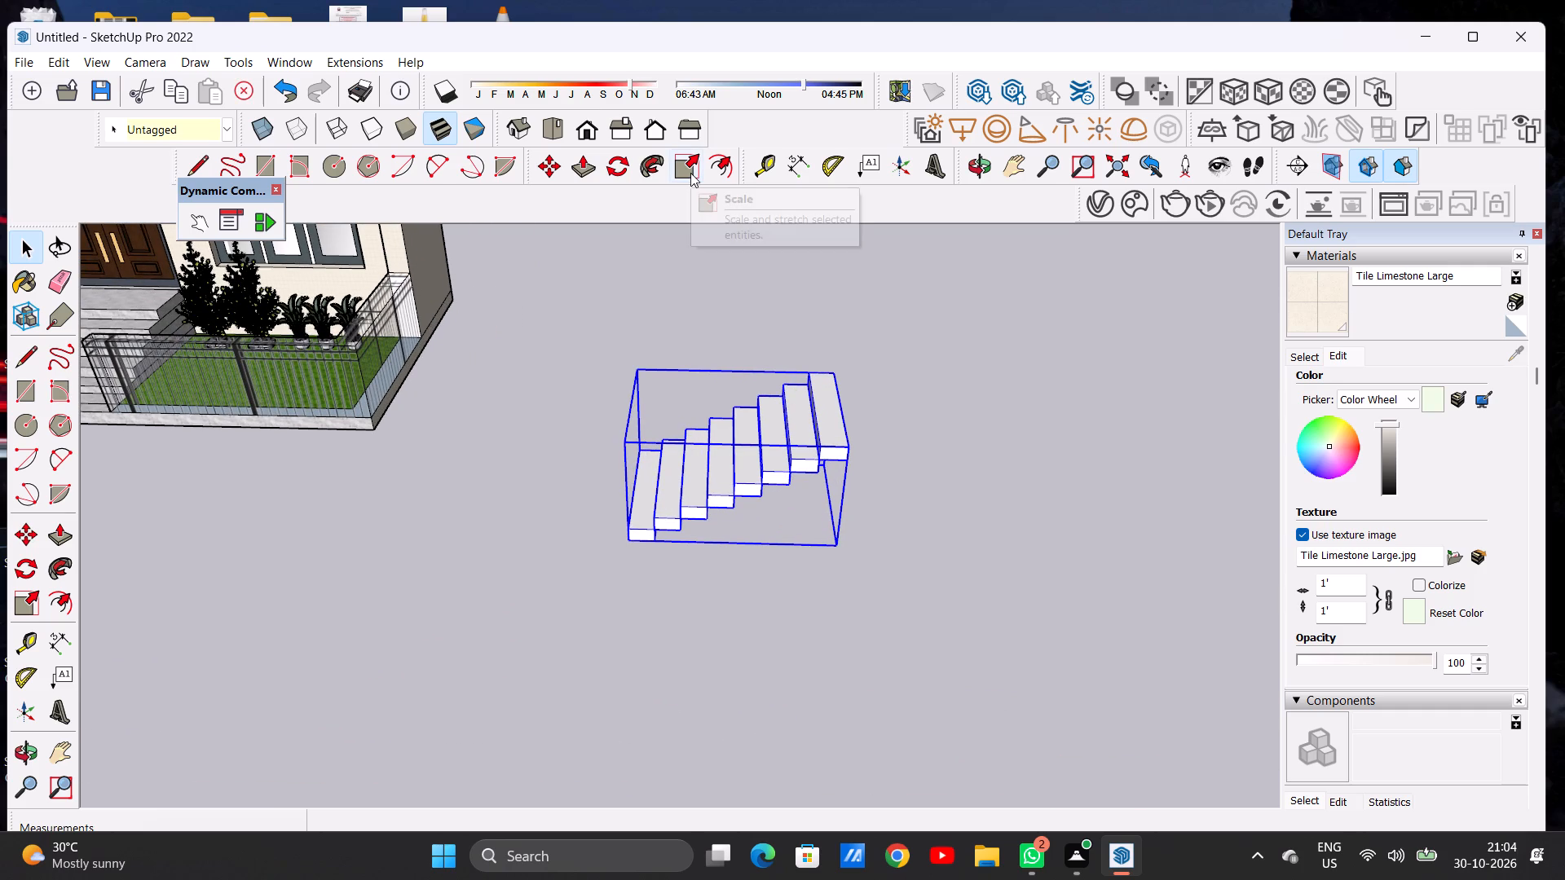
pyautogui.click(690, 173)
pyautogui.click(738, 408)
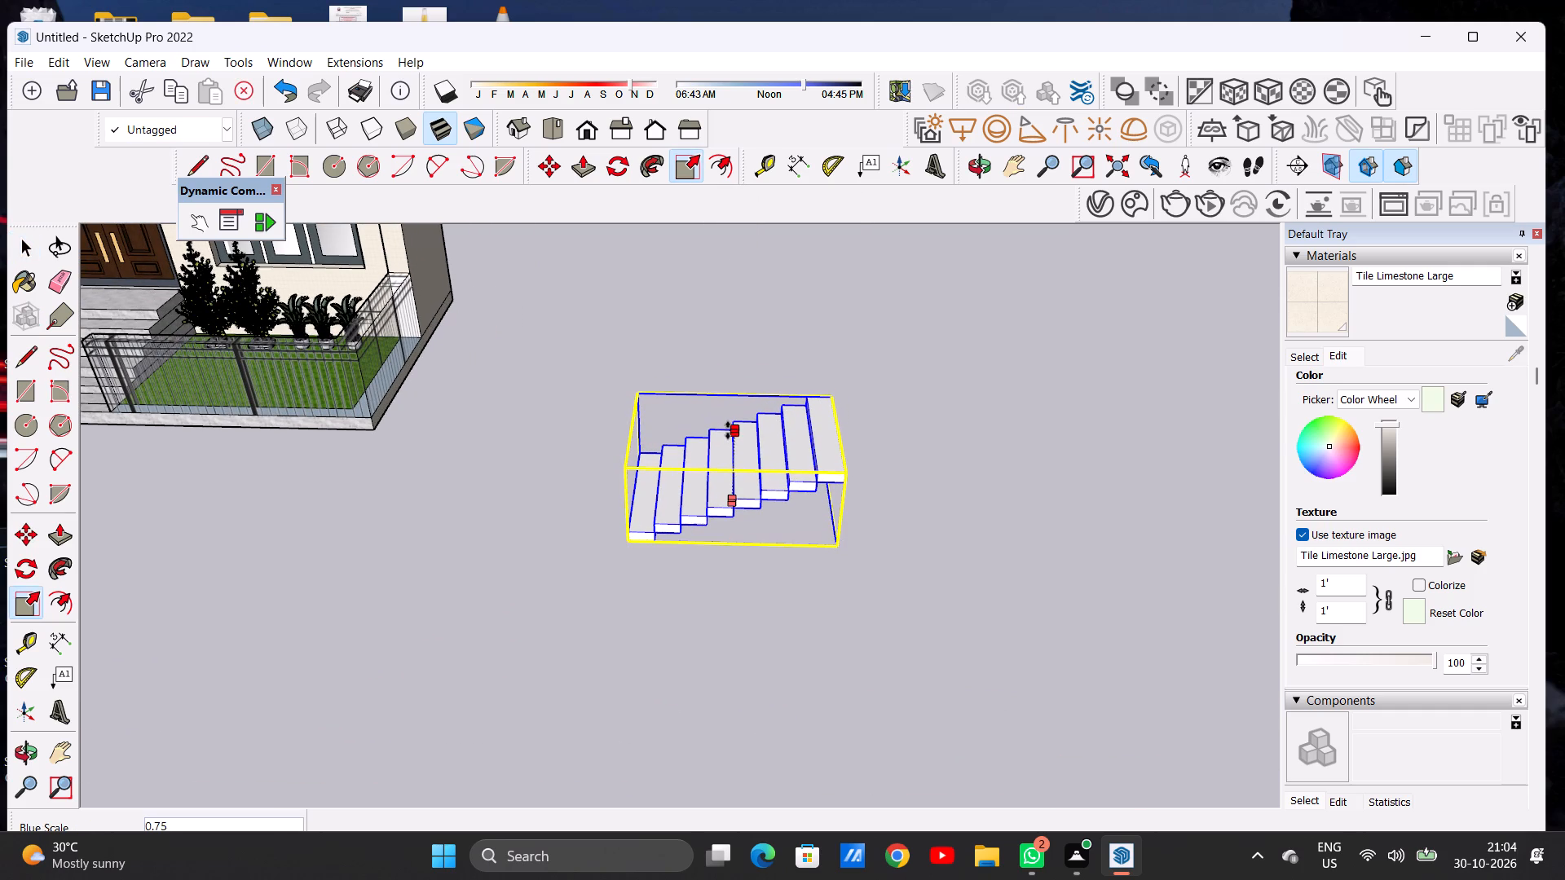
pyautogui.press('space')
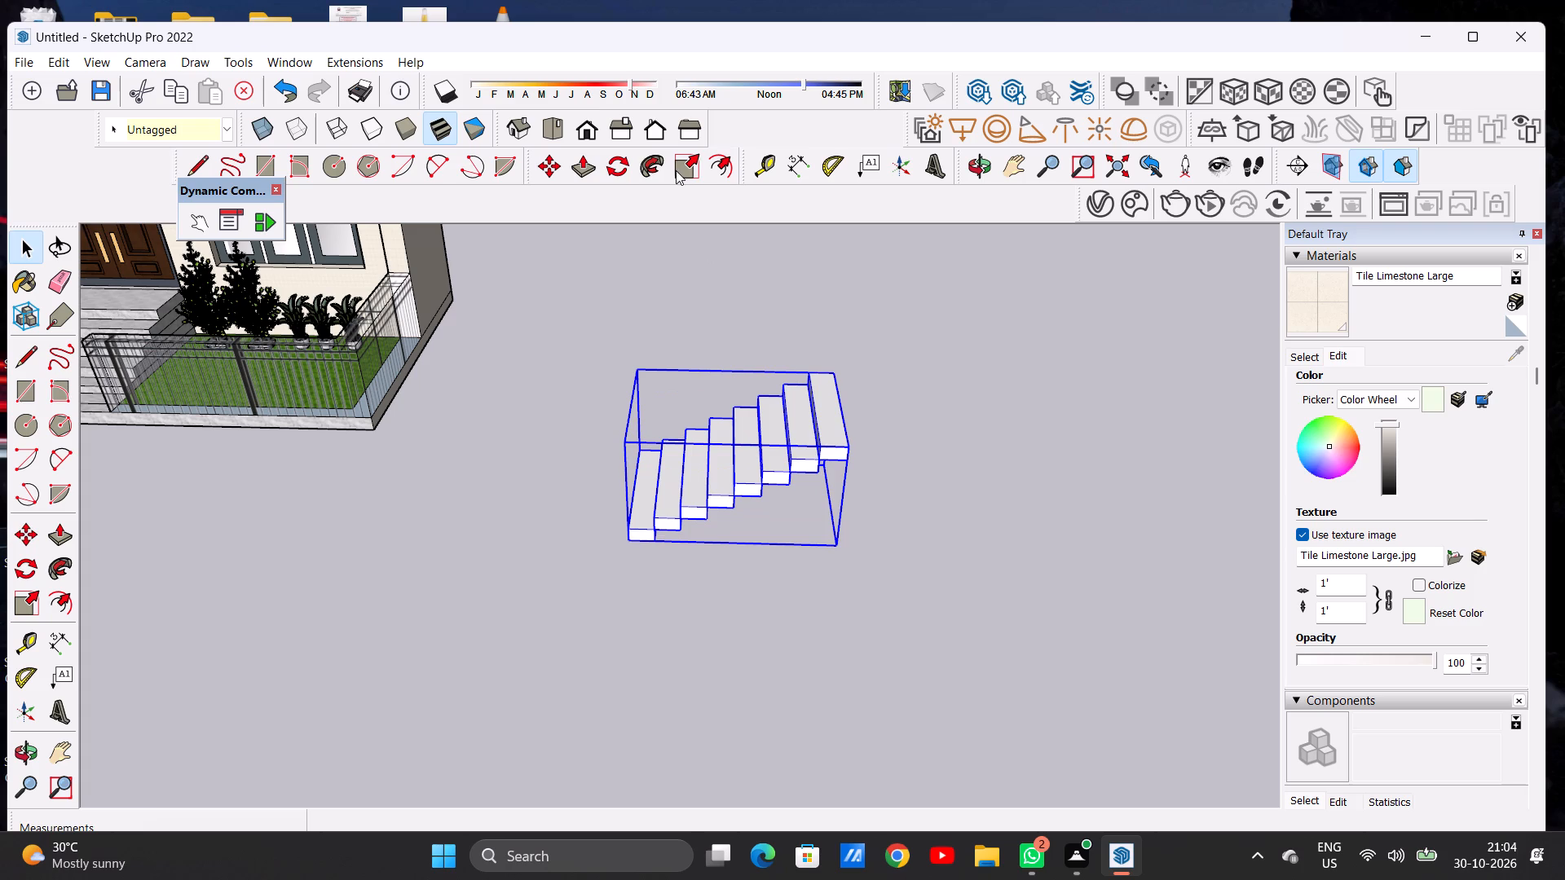
# Scale the staircase group along the green axis from its far end to shorten the width of the steps.
pyautogui.click(677, 170)
pyautogui.moveTo(938, 376); pyautogui.dragTo(815, 380, button='middle')
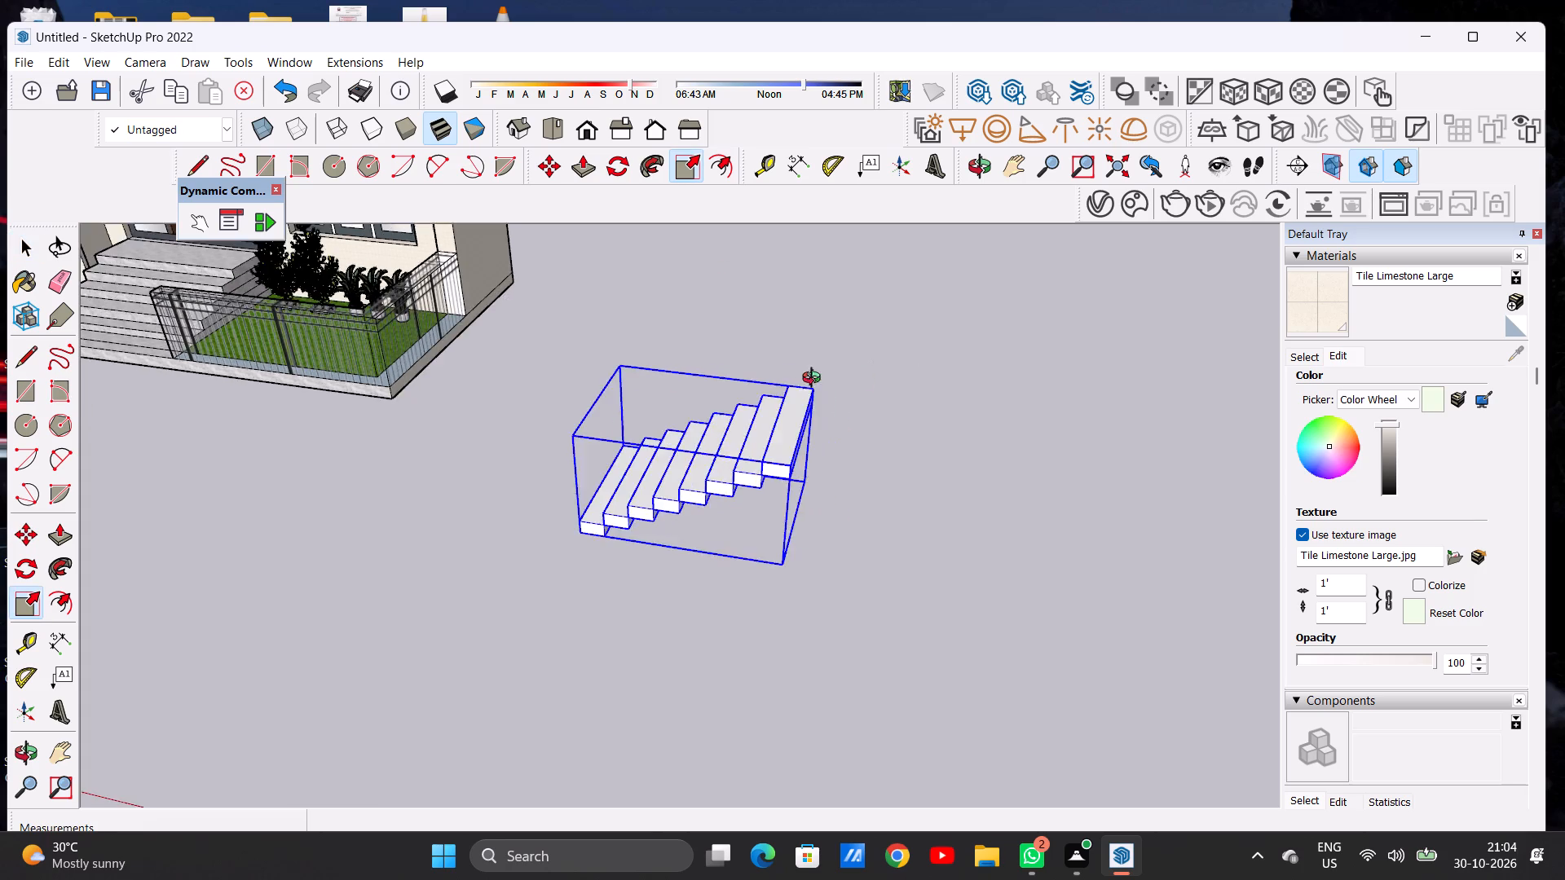
pyautogui.moveTo(815, 380); pyautogui.dragTo(404, 445, button='middle')
pyautogui.scroll(8, 633, 439)
pyautogui.click(543, 425)
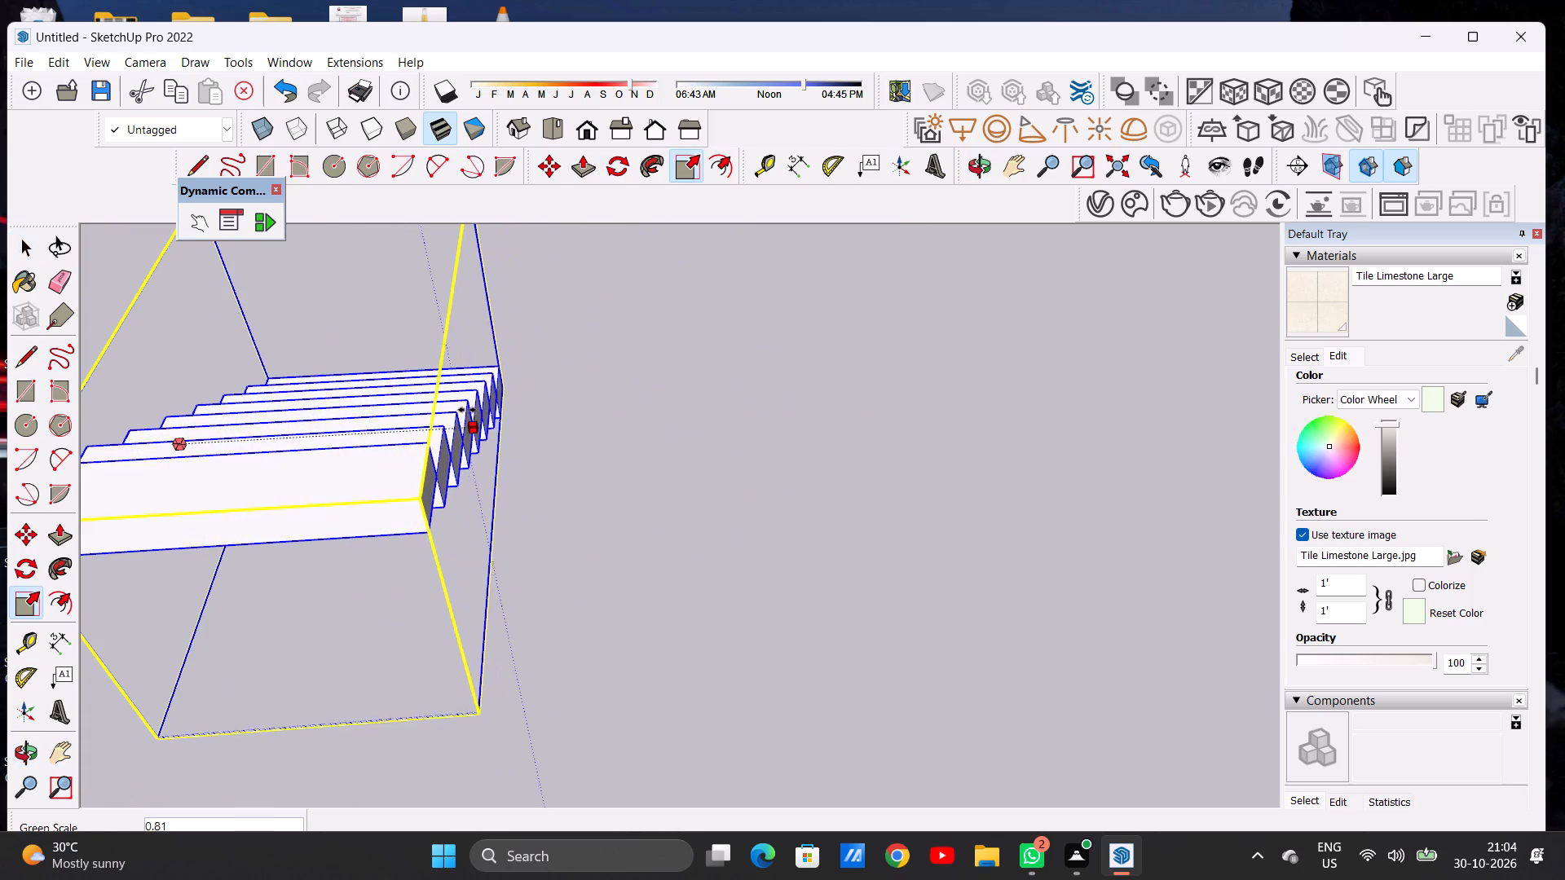
pyautogui.click(439, 404)
# Scale the staircase group along the green axis from its front side to about 0.84, and deselect it.
pyautogui.scroll(-8, 586, 404)
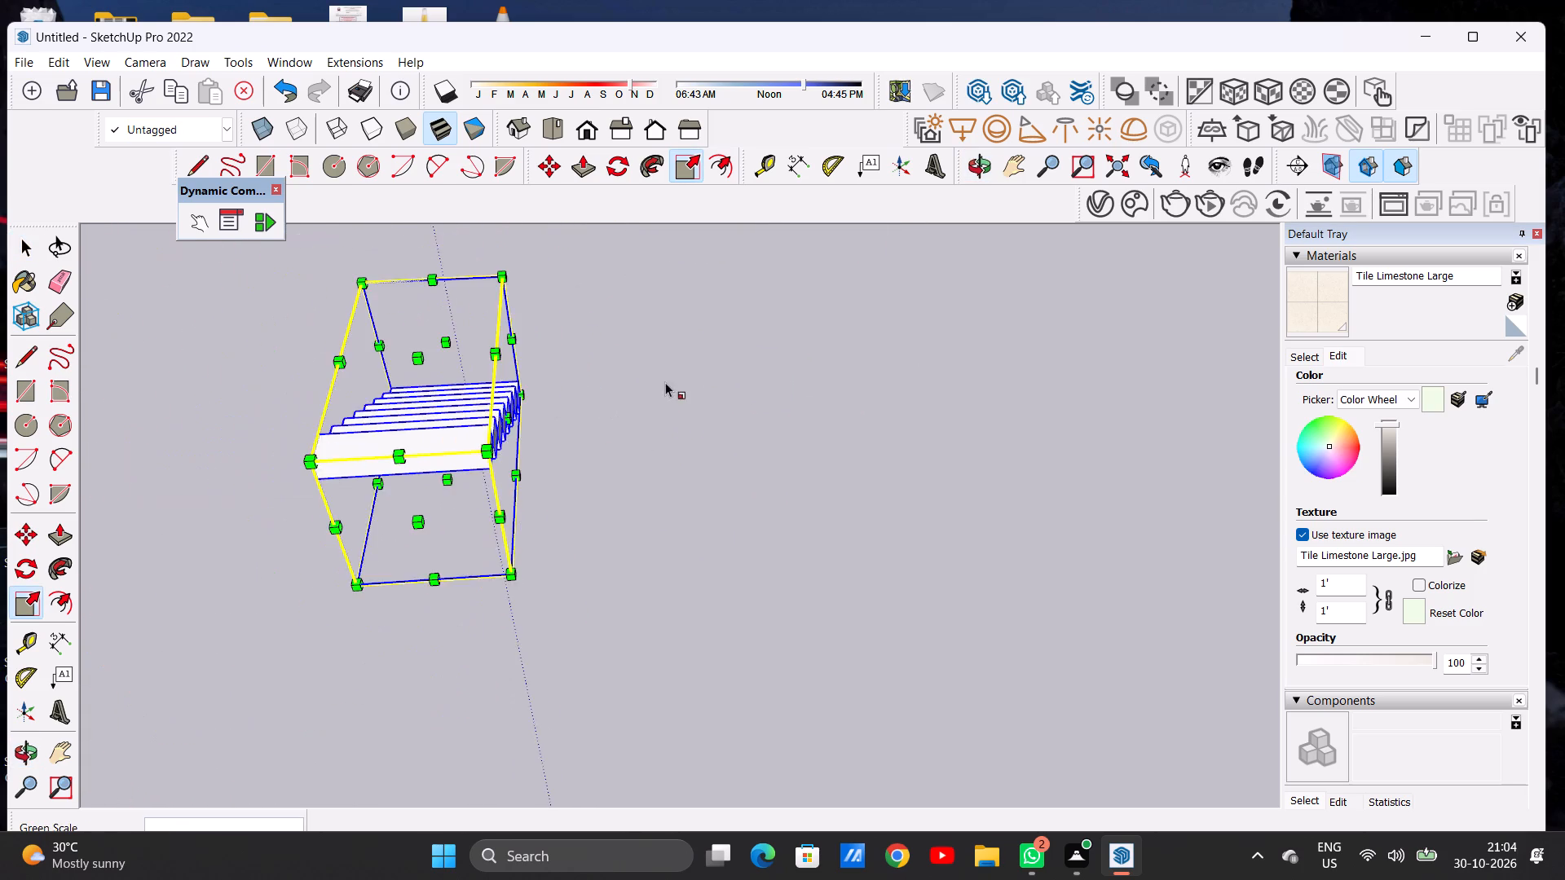
pyautogui.scroll(-3, 665, 382)
pyautogui.moveTo(492, 420); pyautogui.dragTo(916, 397, button='middle')
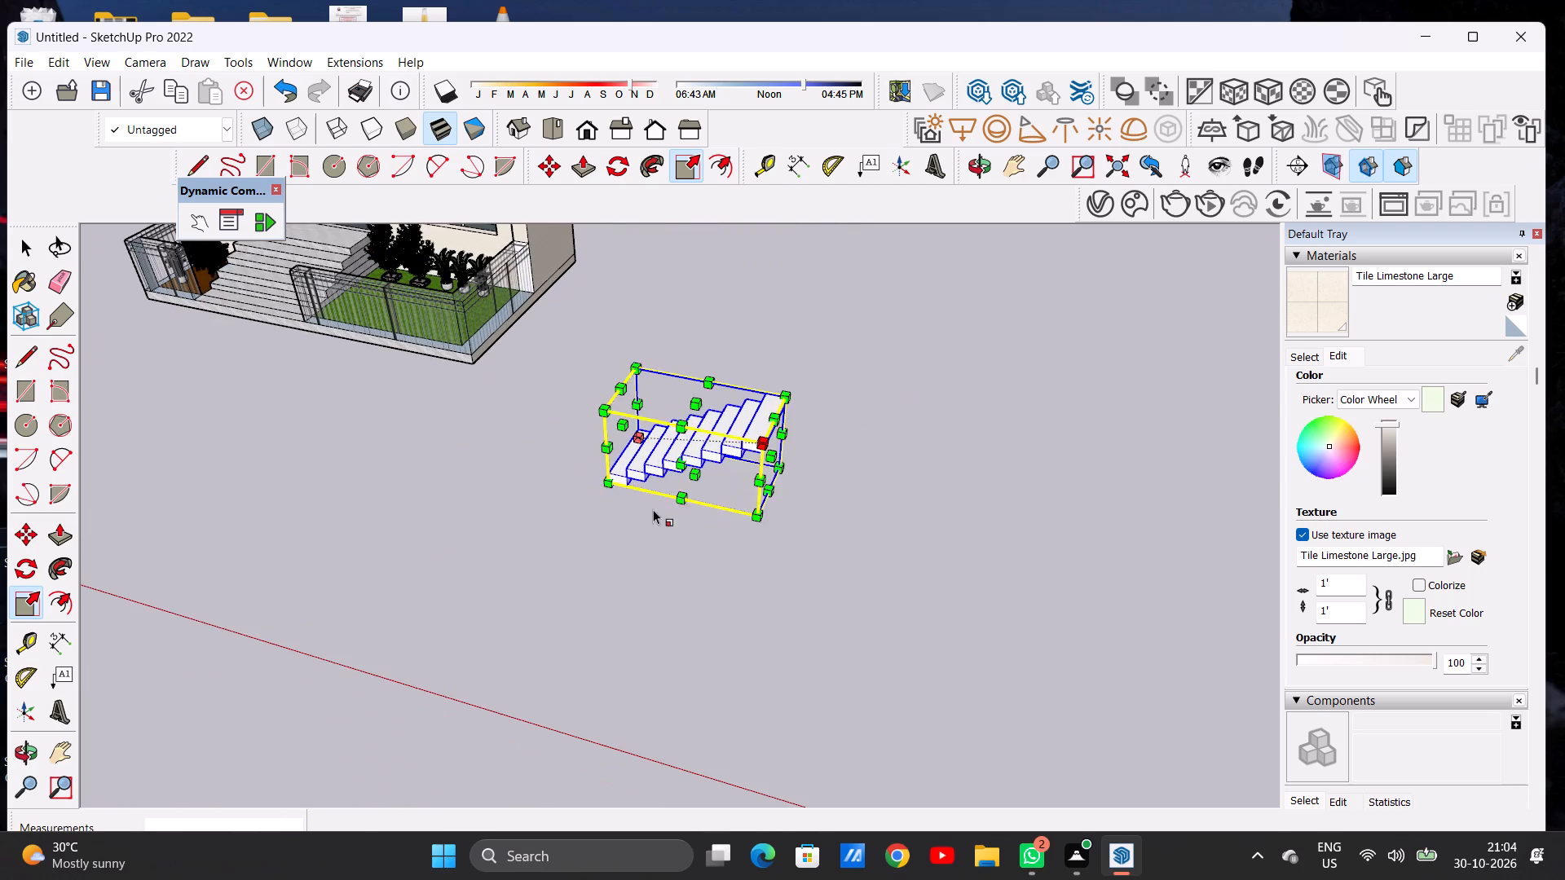
pyautogui.scroll(7, 687, 490)
pyautogui.click(668, 431)
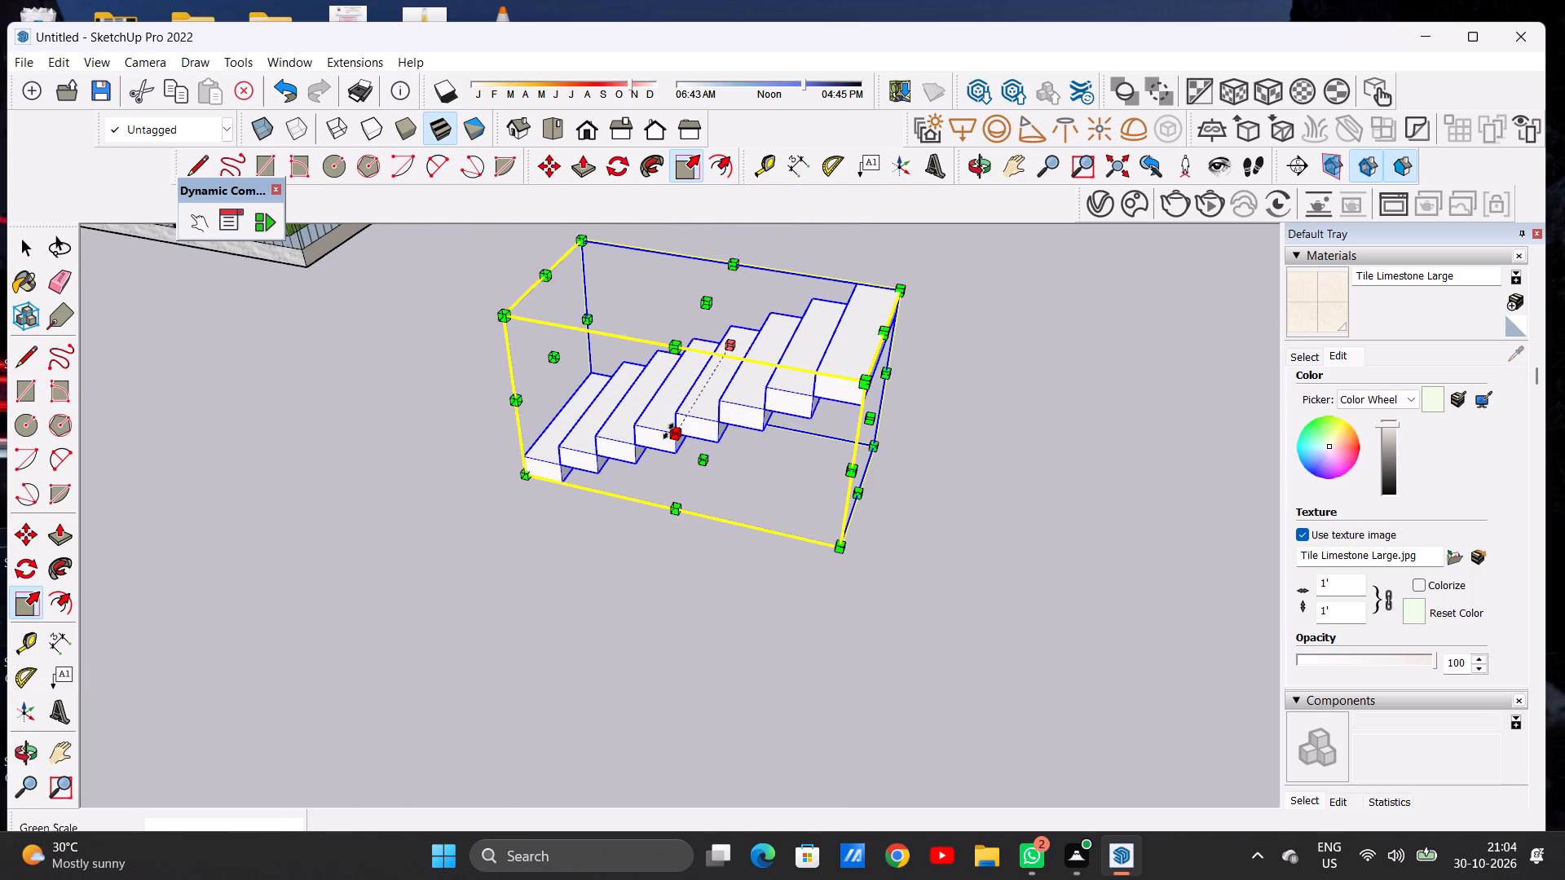
pyautogui.click(678, 411)
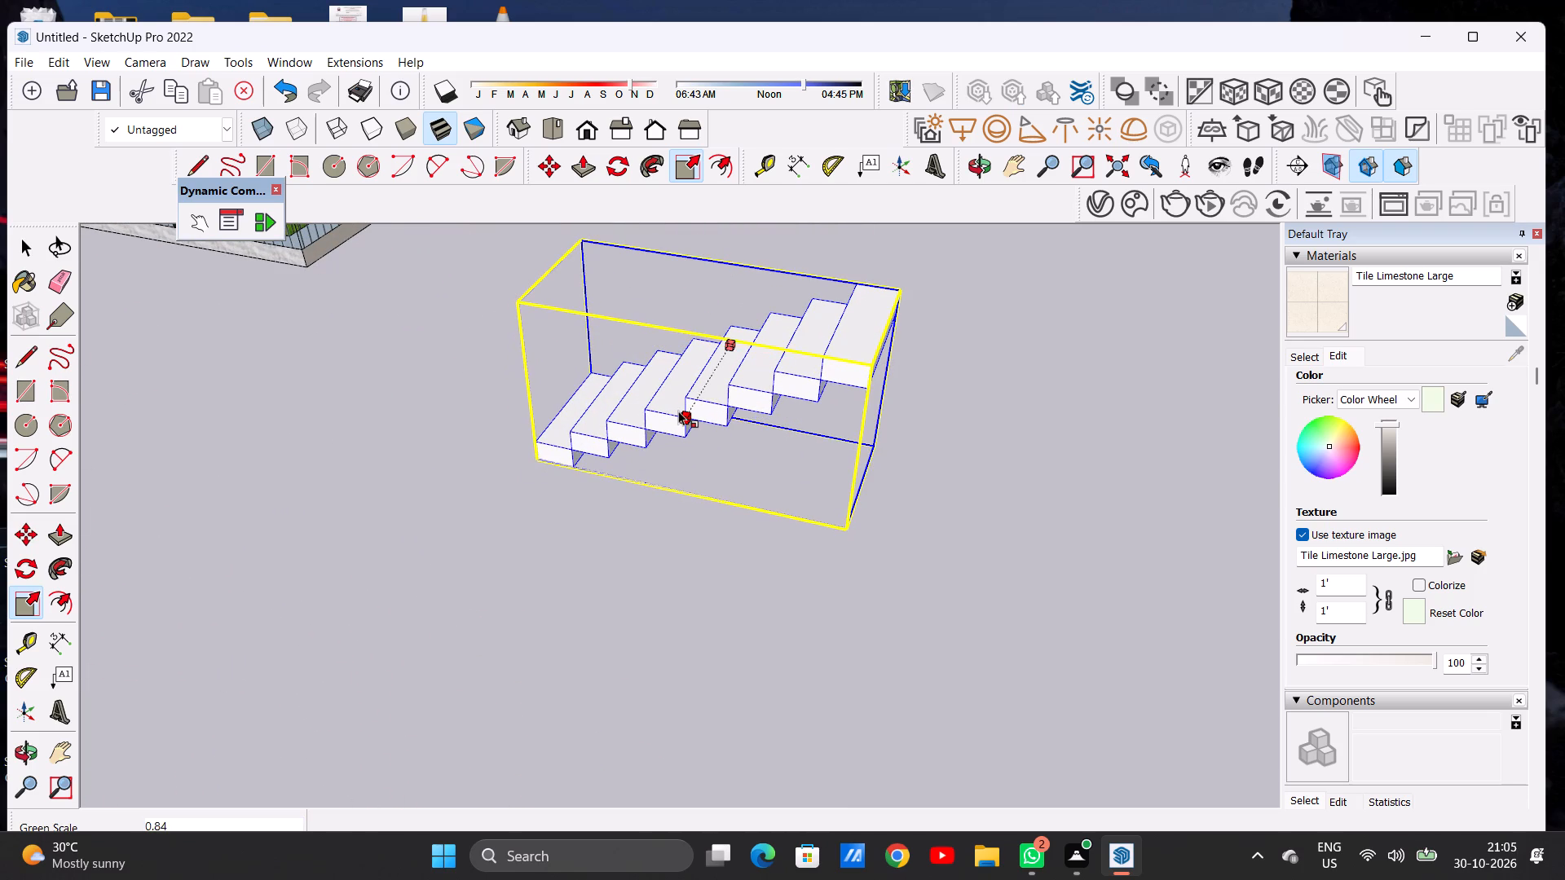
pyautogui.press('space')
pyautogui.click(696, 522)
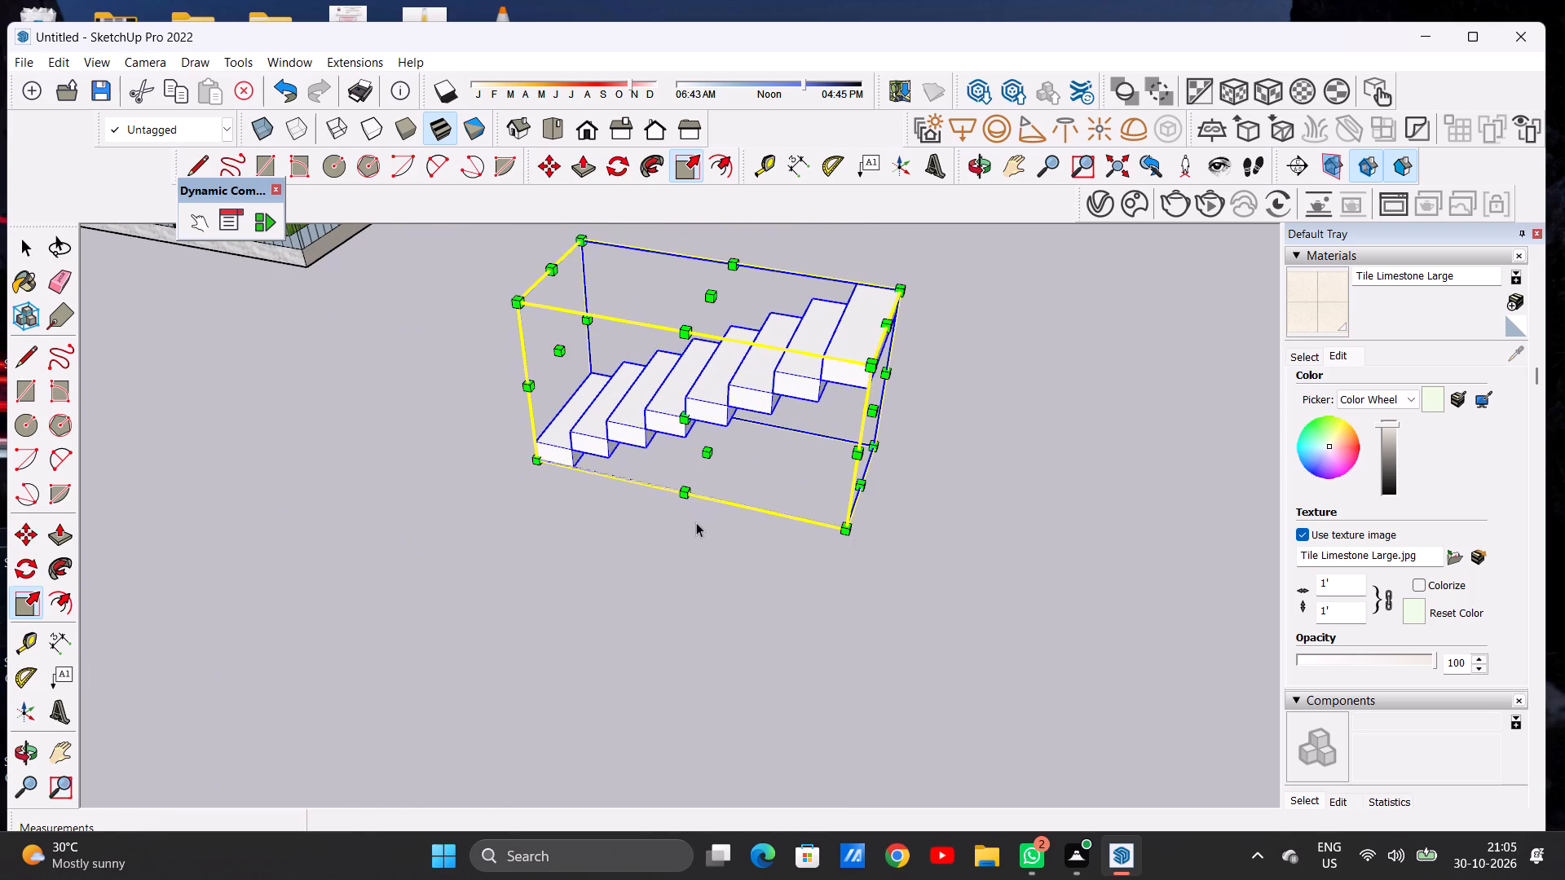
# Scale the staircase group along the red and blue axes to about 0.88 and 1.50, and deselect it.
pyautogui.scroll(-7, 691, 494)
pyautogui.moveTo(655, 489); pyautogui.dragTo(852, 462, button='middle')
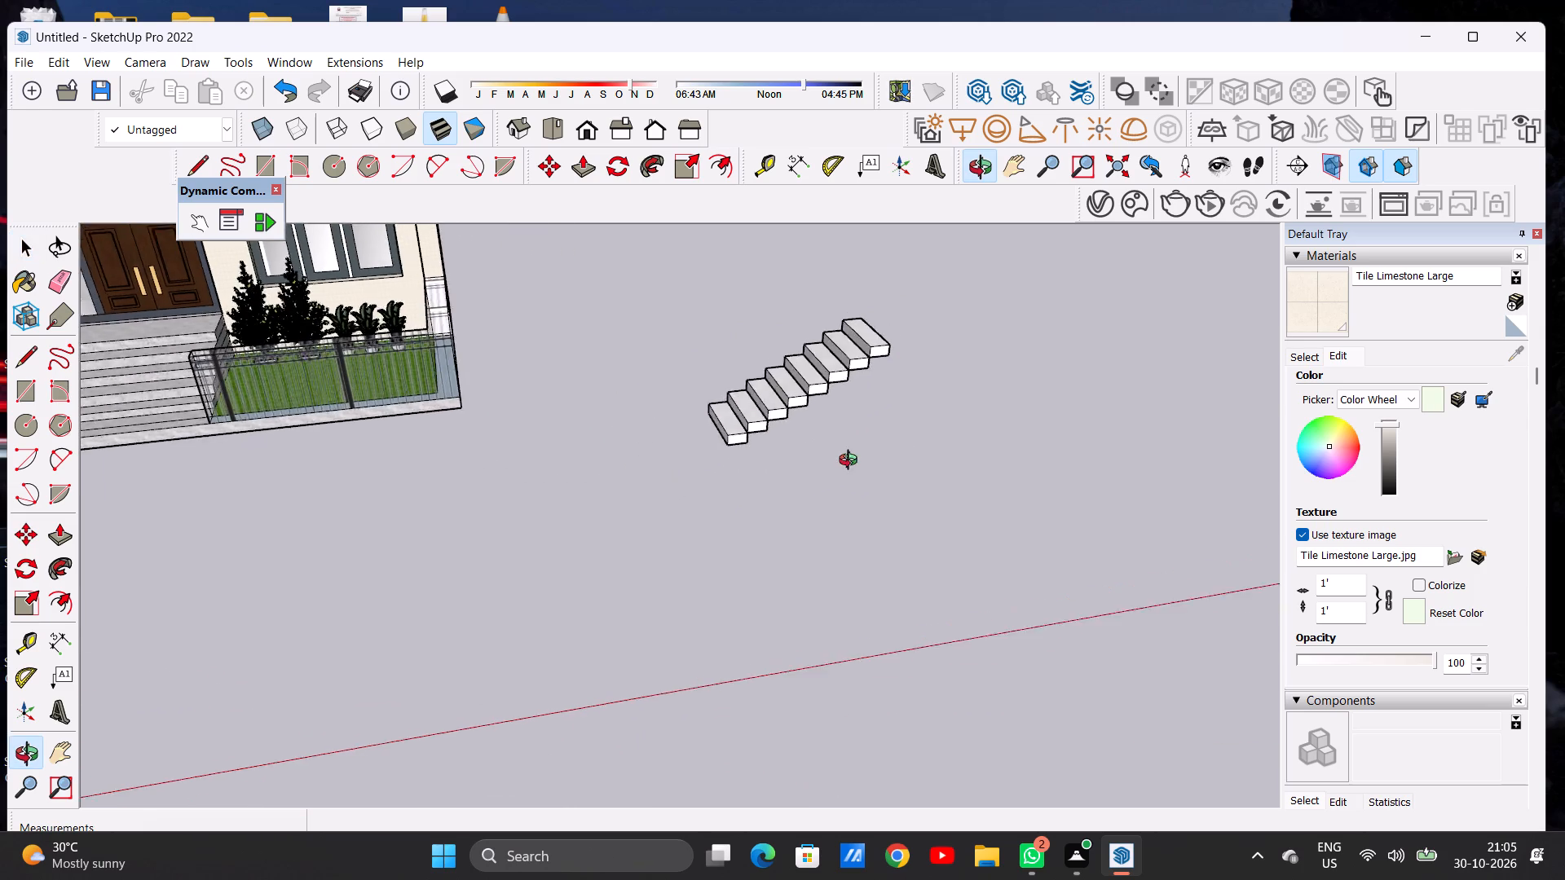
pyautogui.moveTo(852, 462); pyautogui.dragTo(769, 466, button='middle')
pyautogui.scroll(7, 770, 411)
pyautogui.click(766, 416)
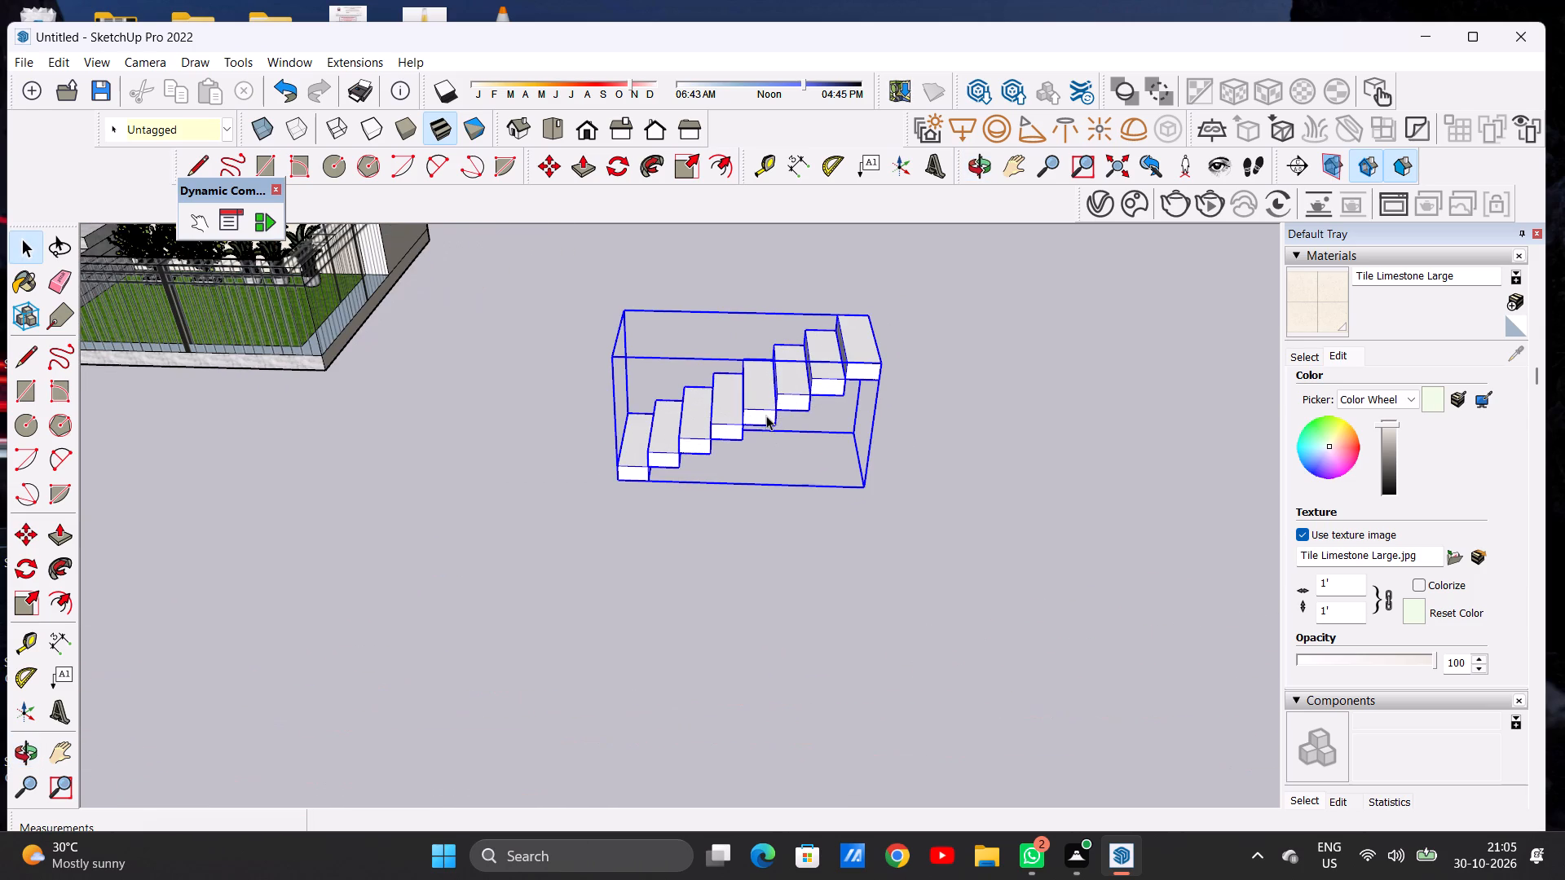
pyautogui.click(686, 167)
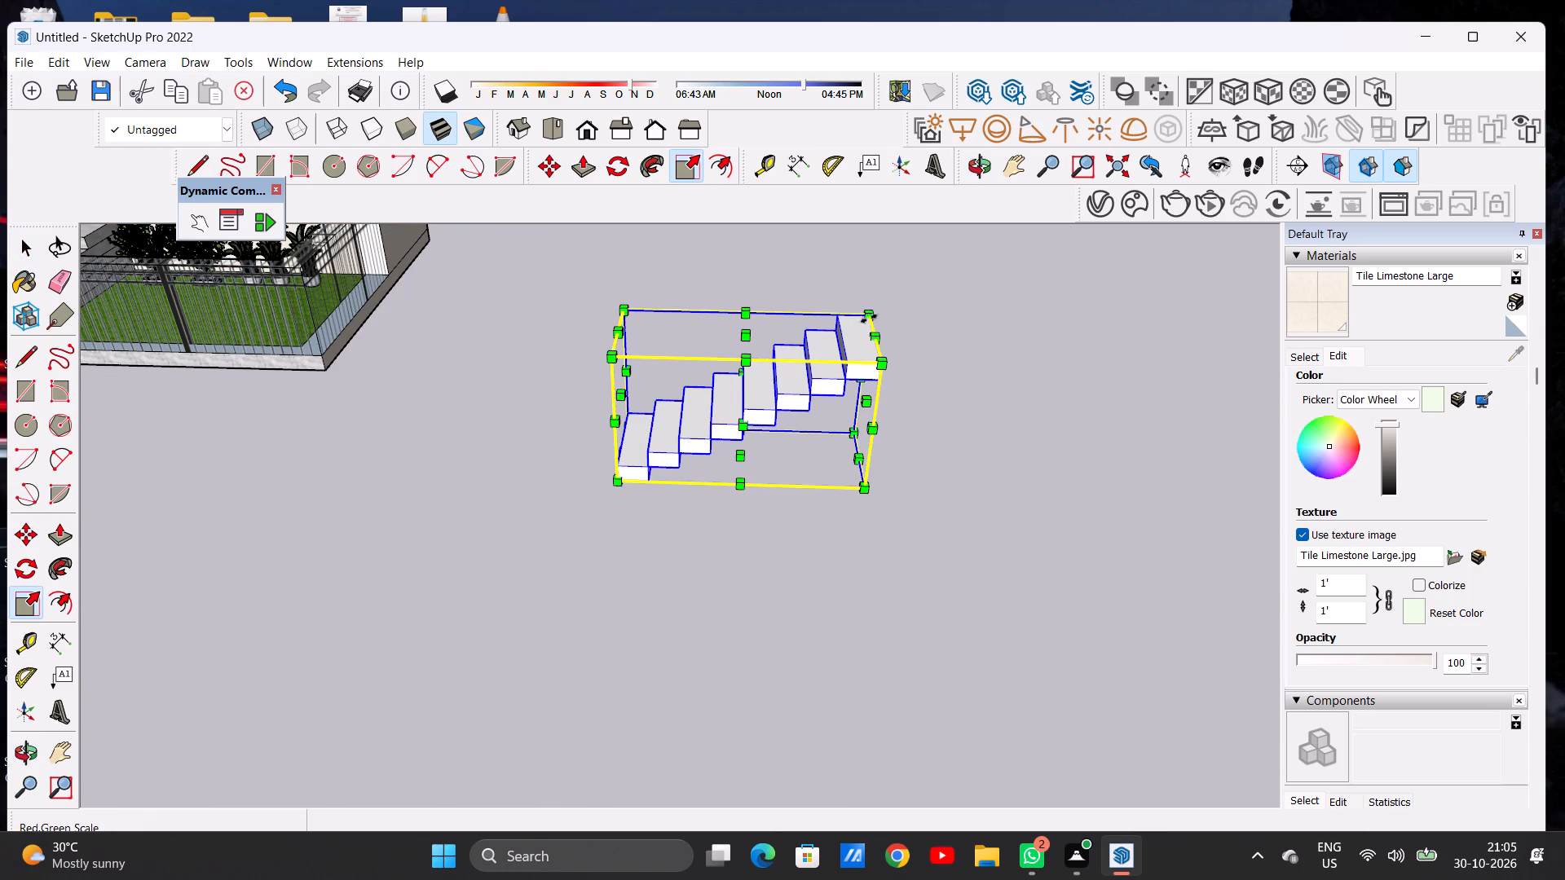
pyautogui.click(875, 336)
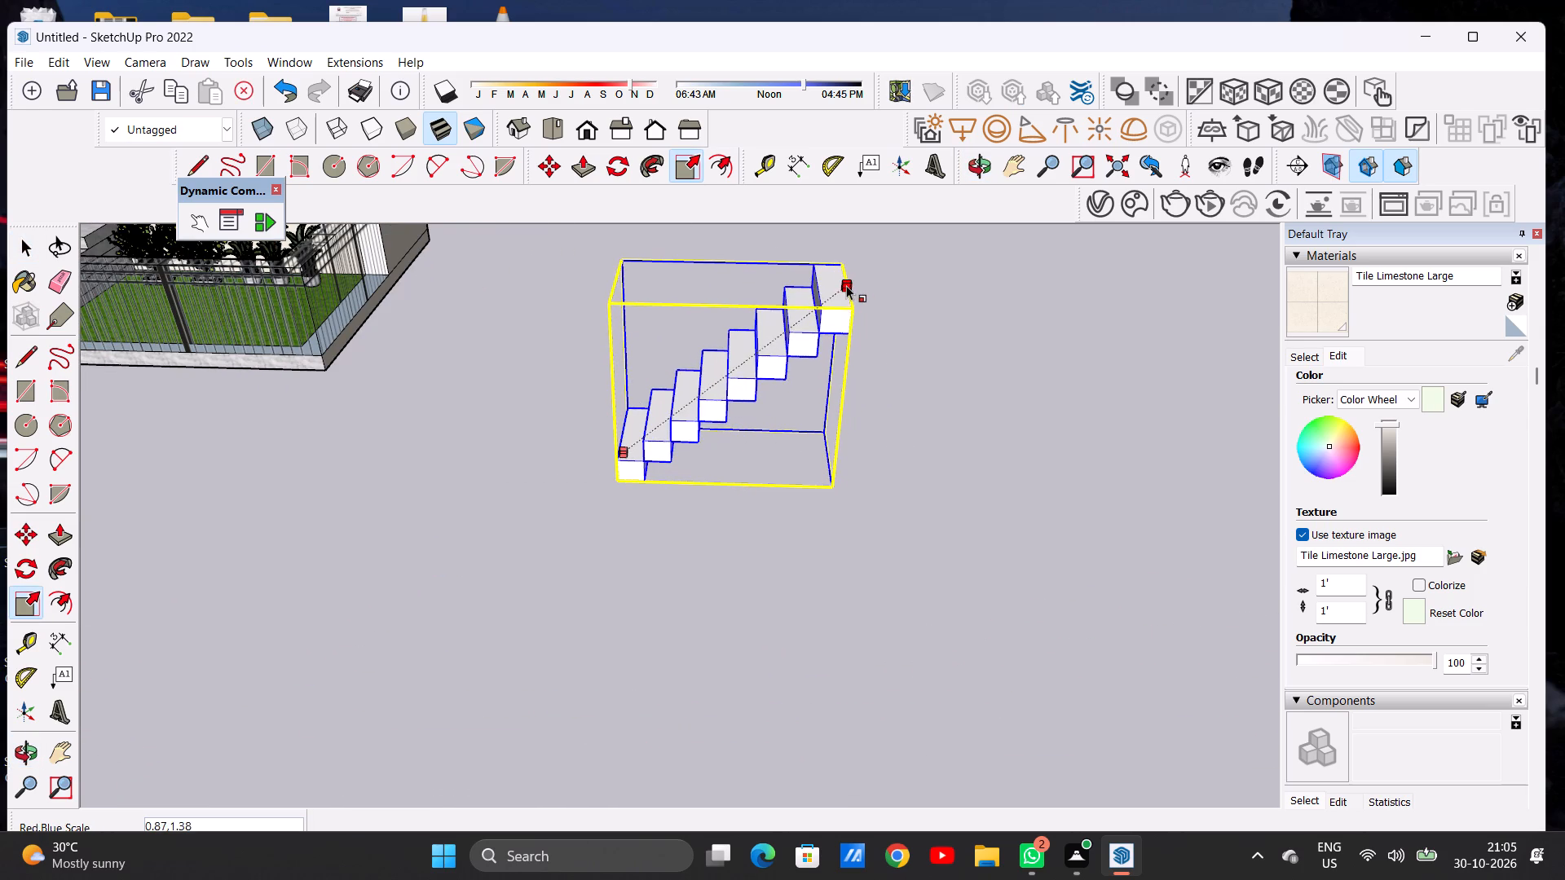
pyautogui.click(850, 275)
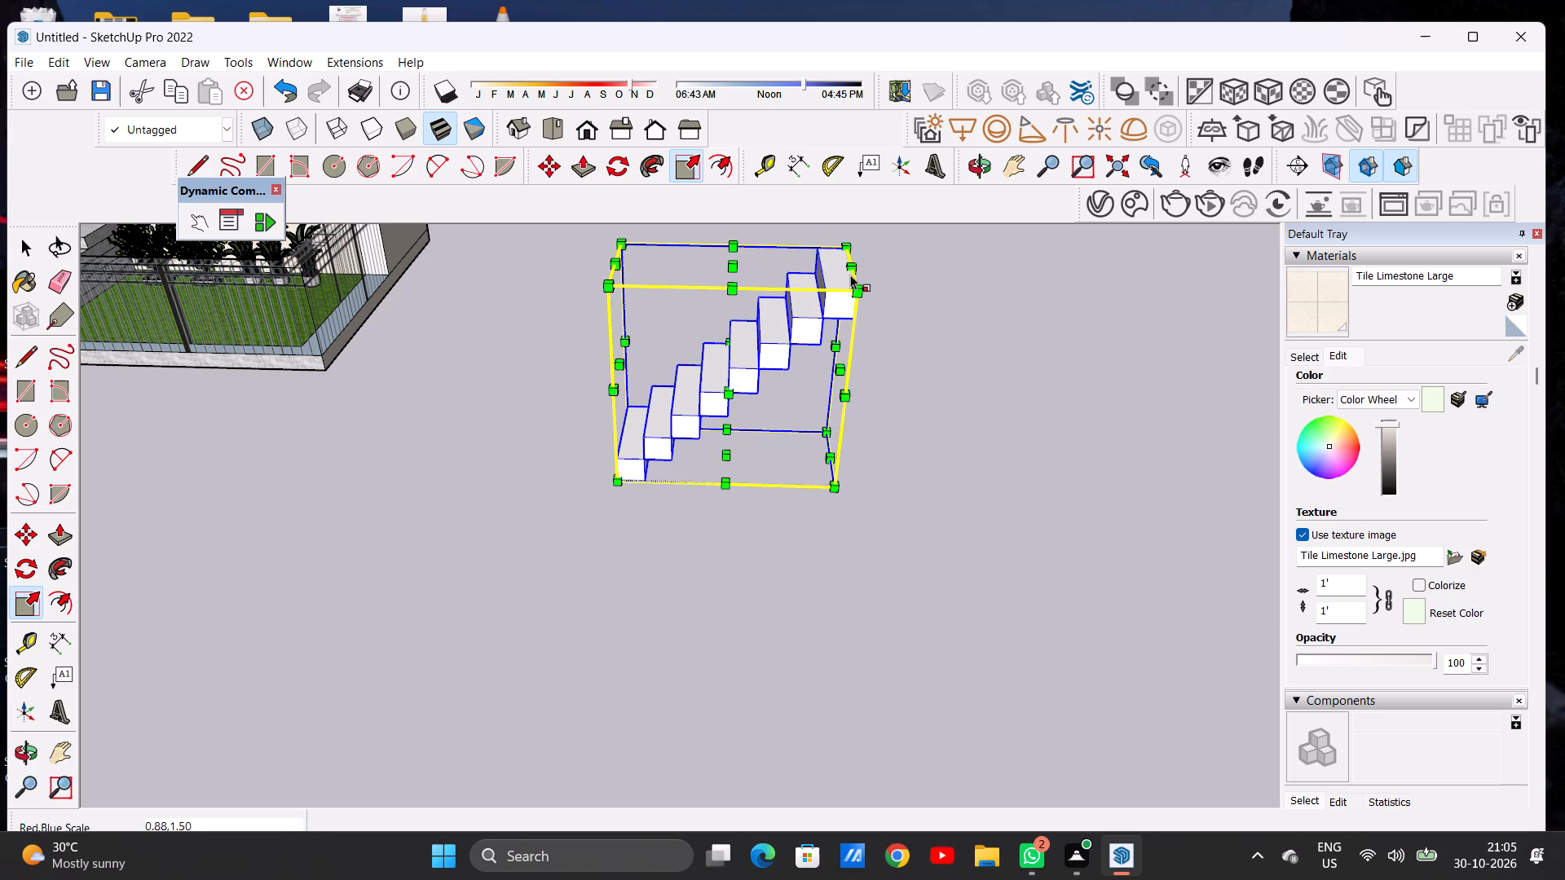
pyautogui.press('space')
pyautogui.click(794, 546)
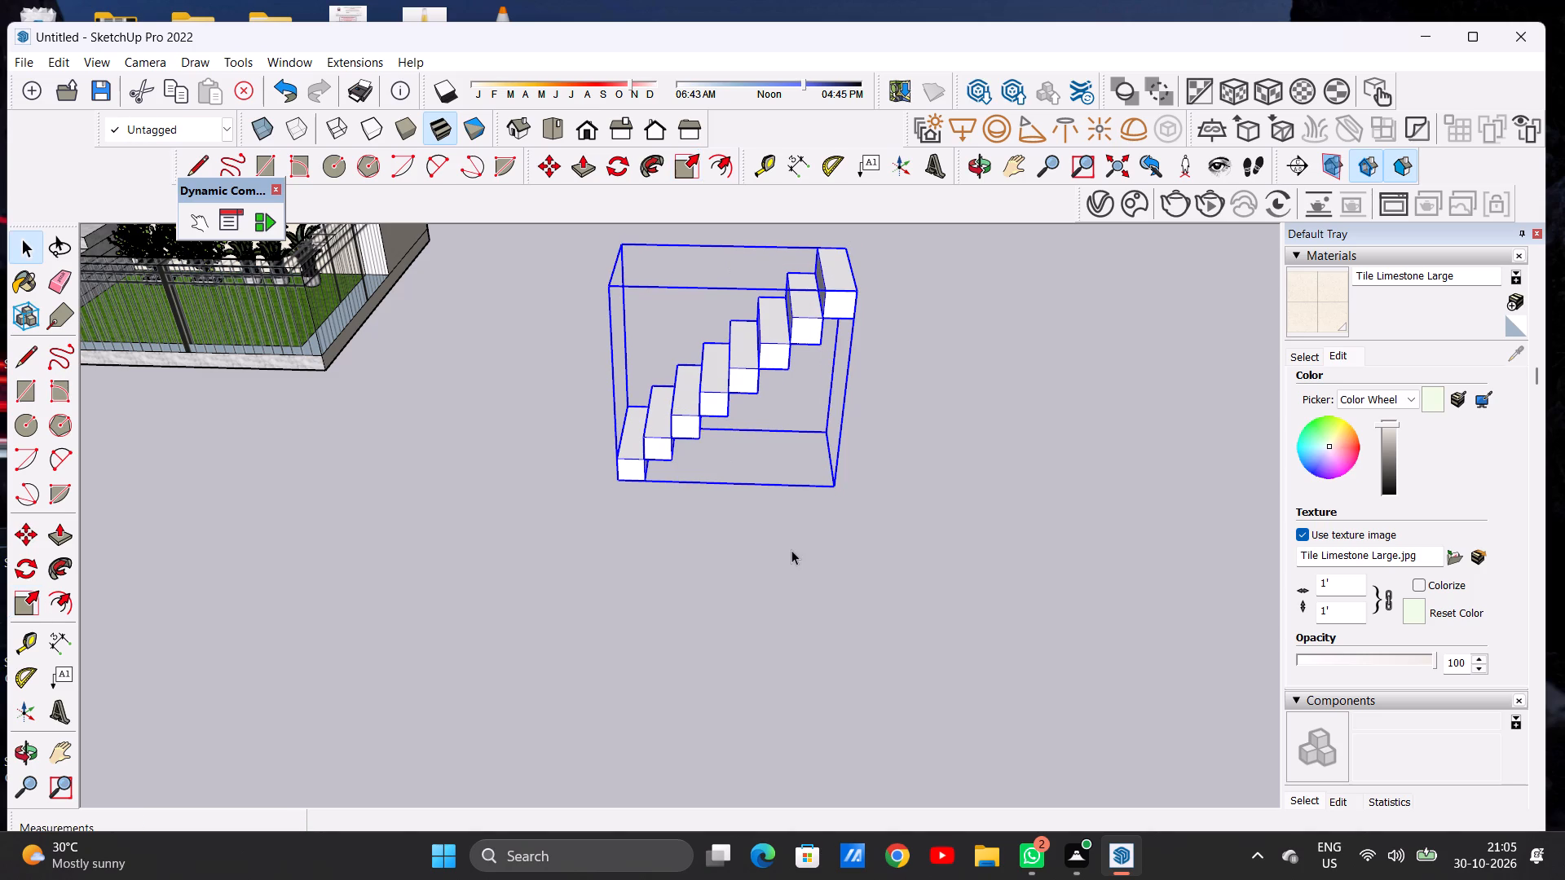
# Examine the narrower, taller staircase alongside the whole house and its entrance steps to compare their sizes.
pyautogui.scroll(-16, 756, 544)
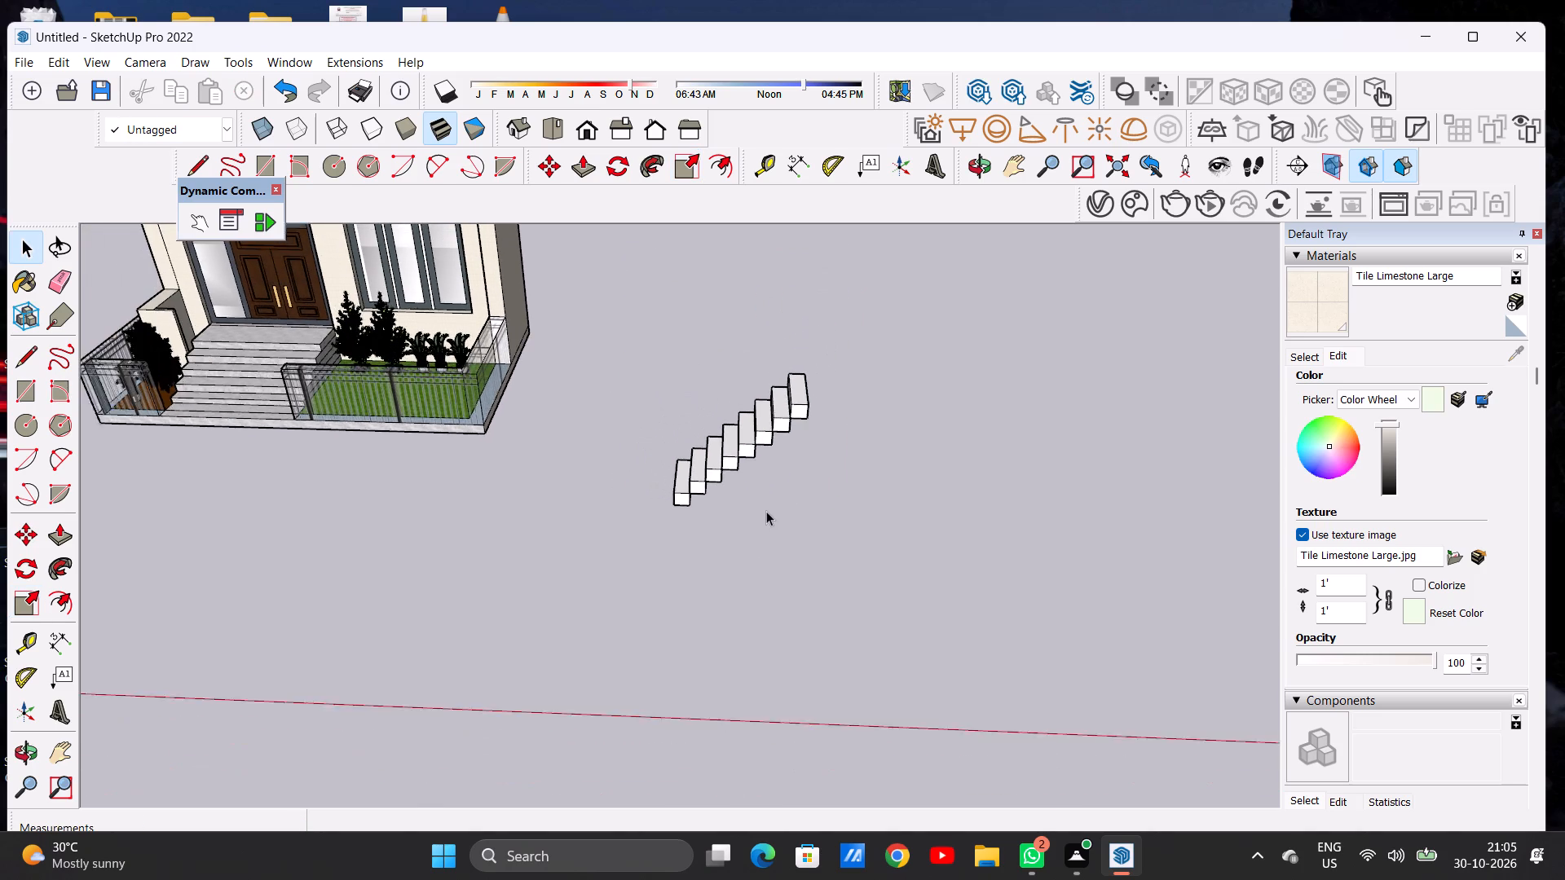
pyautogui.scroll(-6, 767, 503)
pyautogui.scroll(1, 767, 503)
pyautogui.scroll(-13, 769, 503)
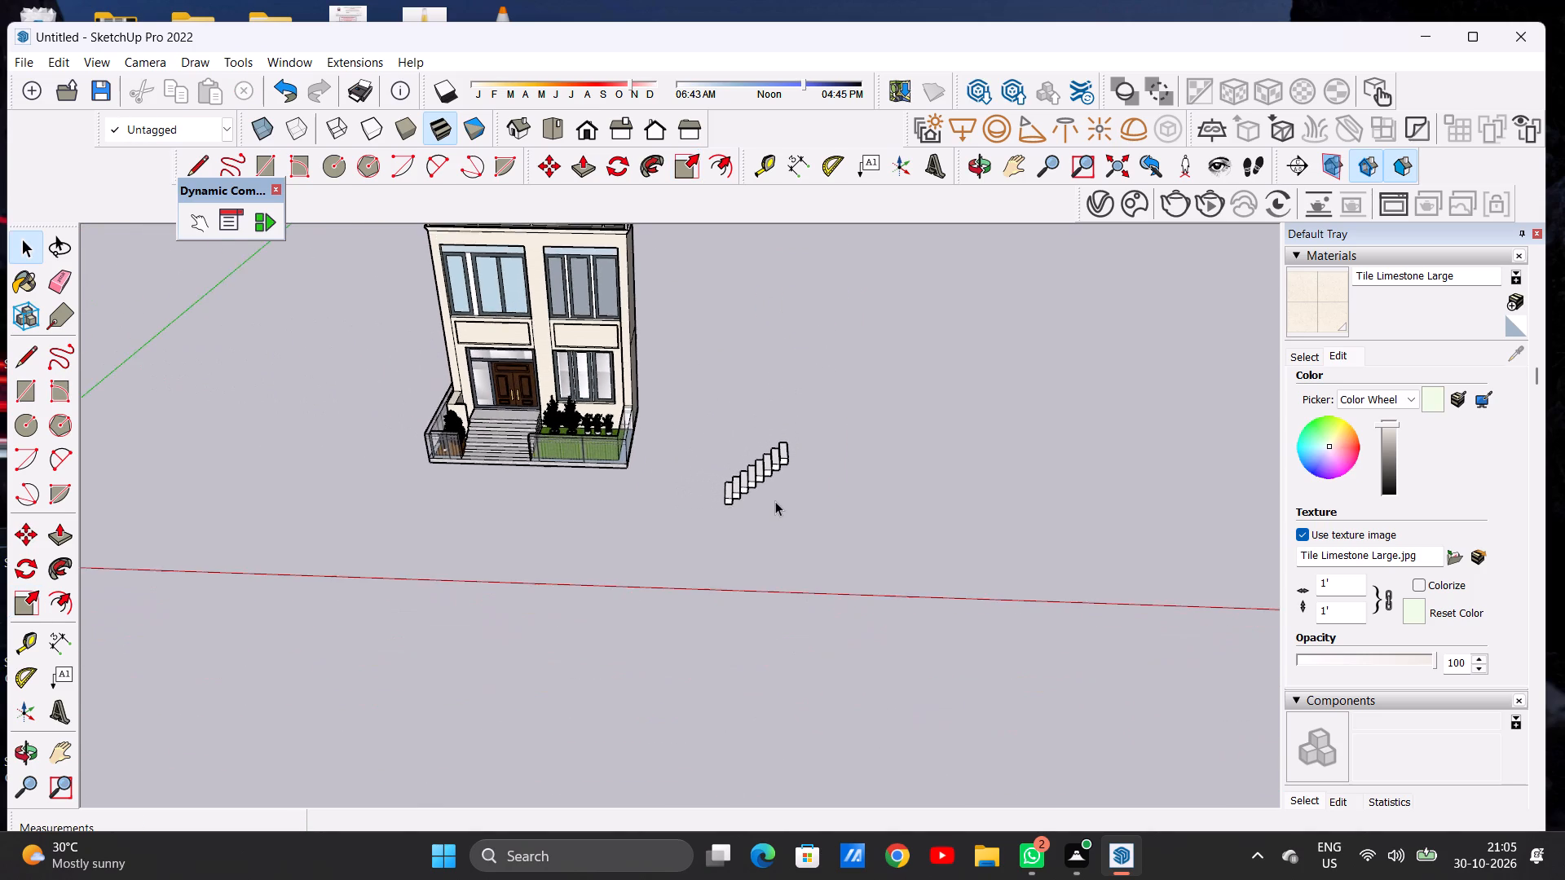
pyautogui.scroll(-3, 776, 501)
pyautogui.moveTo(725, 514); pyautogui.dragTo(736, 421, button='middle')
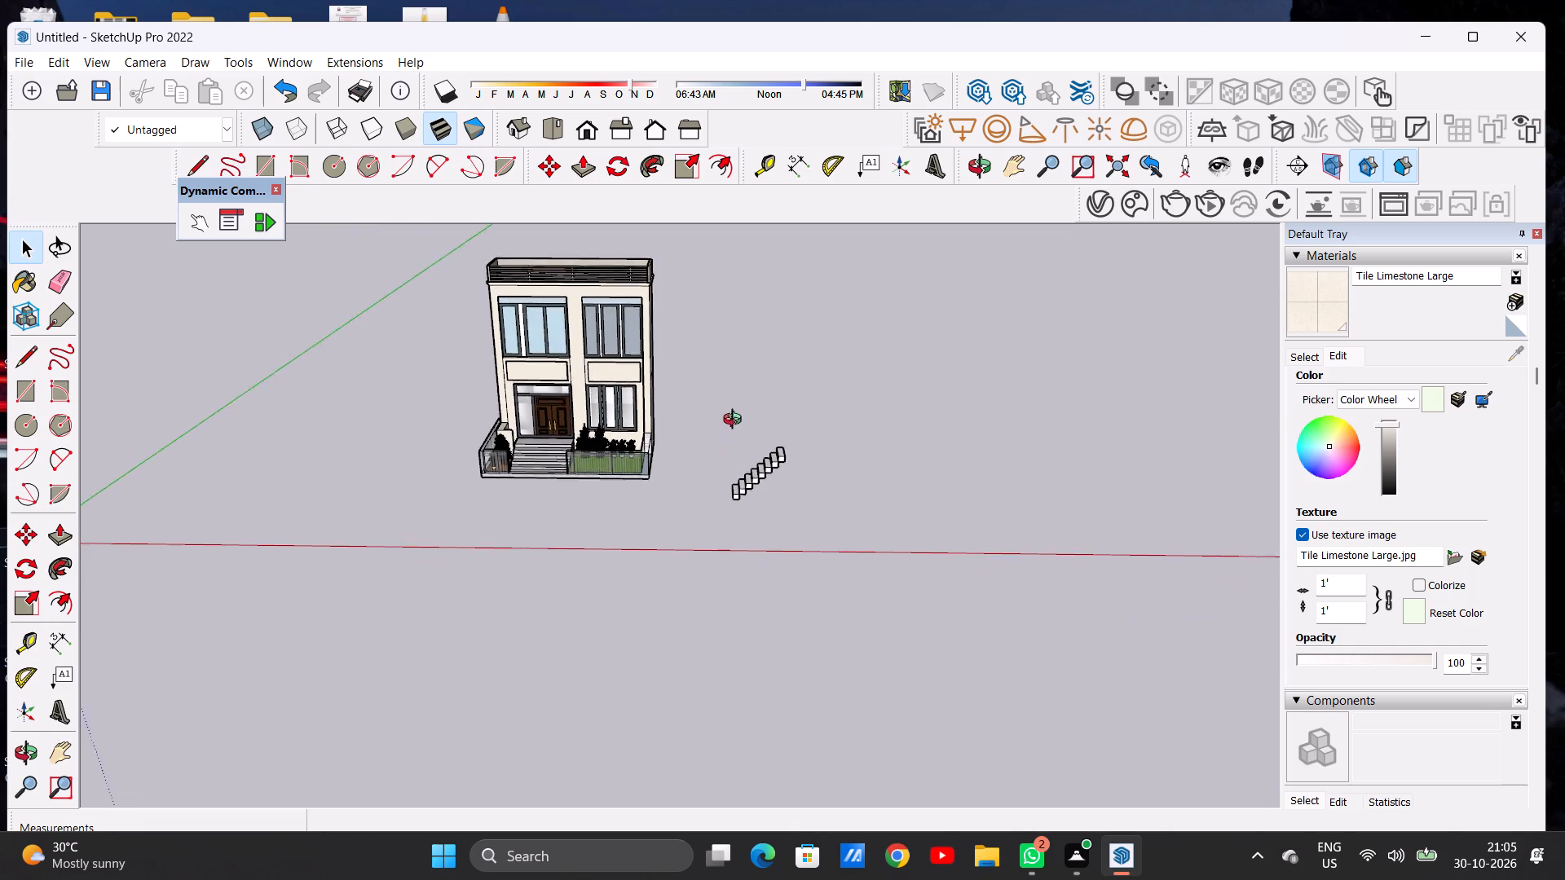
pyautogui.moveTo(736, 421); pyautogui.dragTo(734, 398, button='middle')
pyautogui.scroll(17, 578, 480)
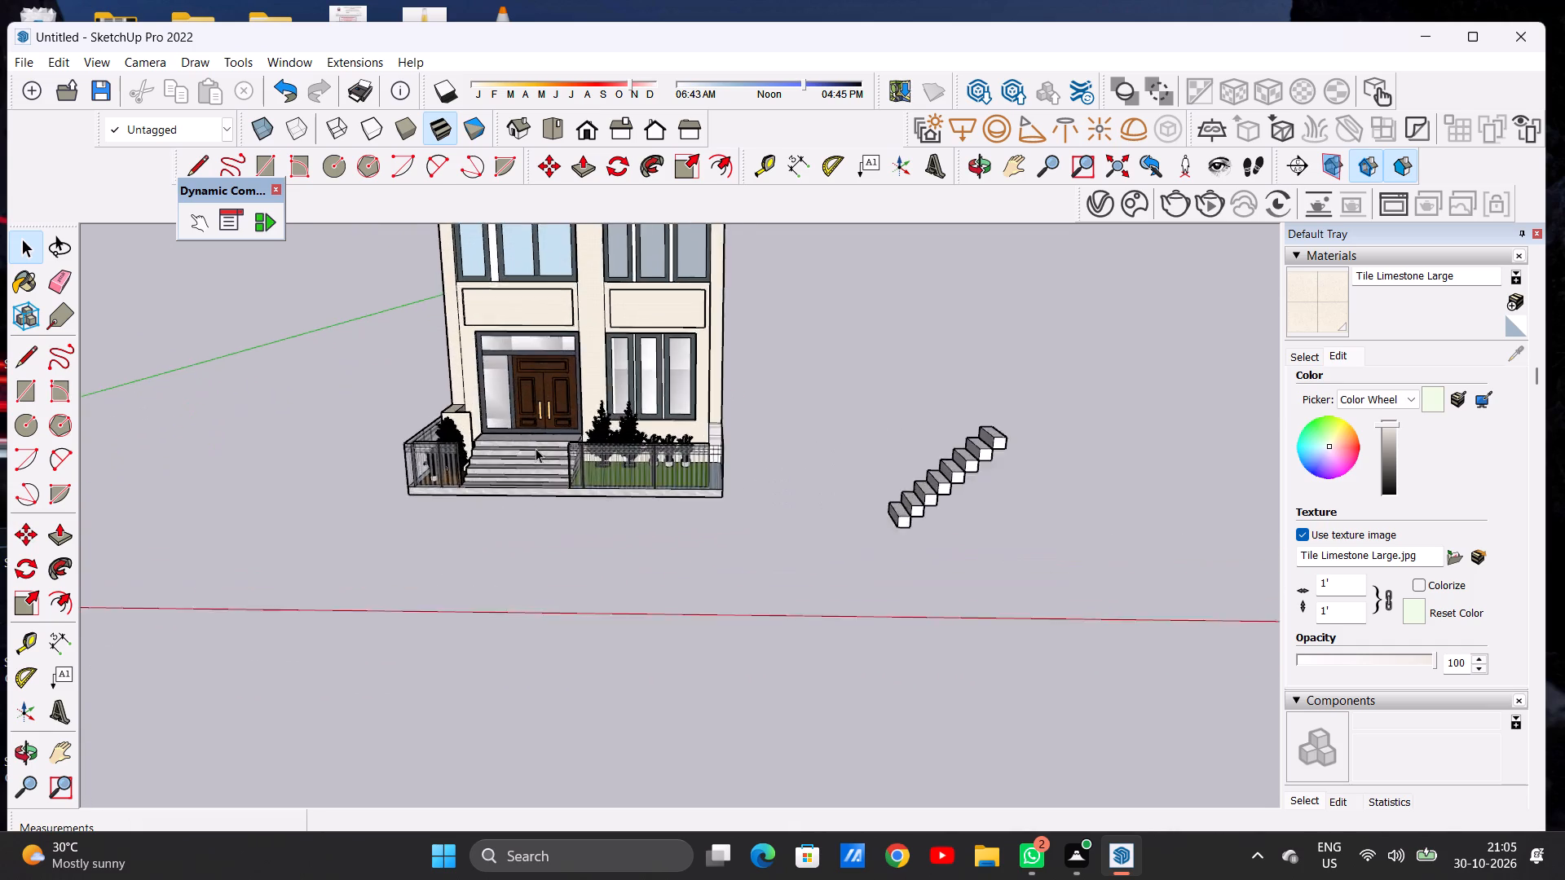
# Examine the entrance steps and fenced garden up close from several angles, plus the whole front facade beside the separate staircase.
pyautogui.scroll(18, 536, 448)
pyautogui.moveTo(505, 462); pyautogui.dragTo(527, 458, button='middle')
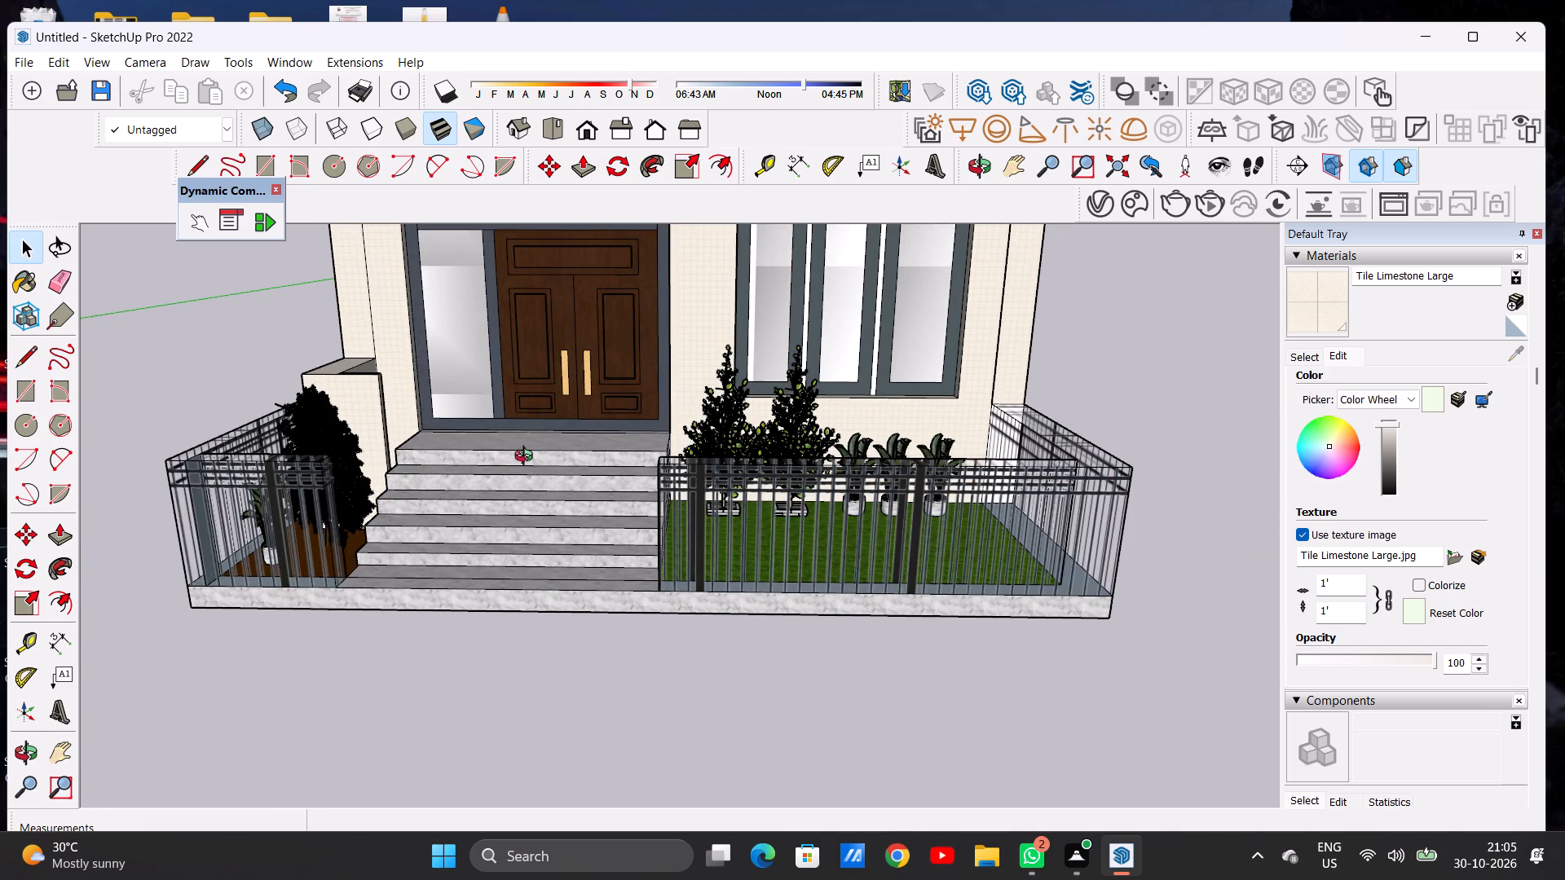
pyautogui.moveTo(527, 458); pyautogui.dragTo(522, 491, button='middle')
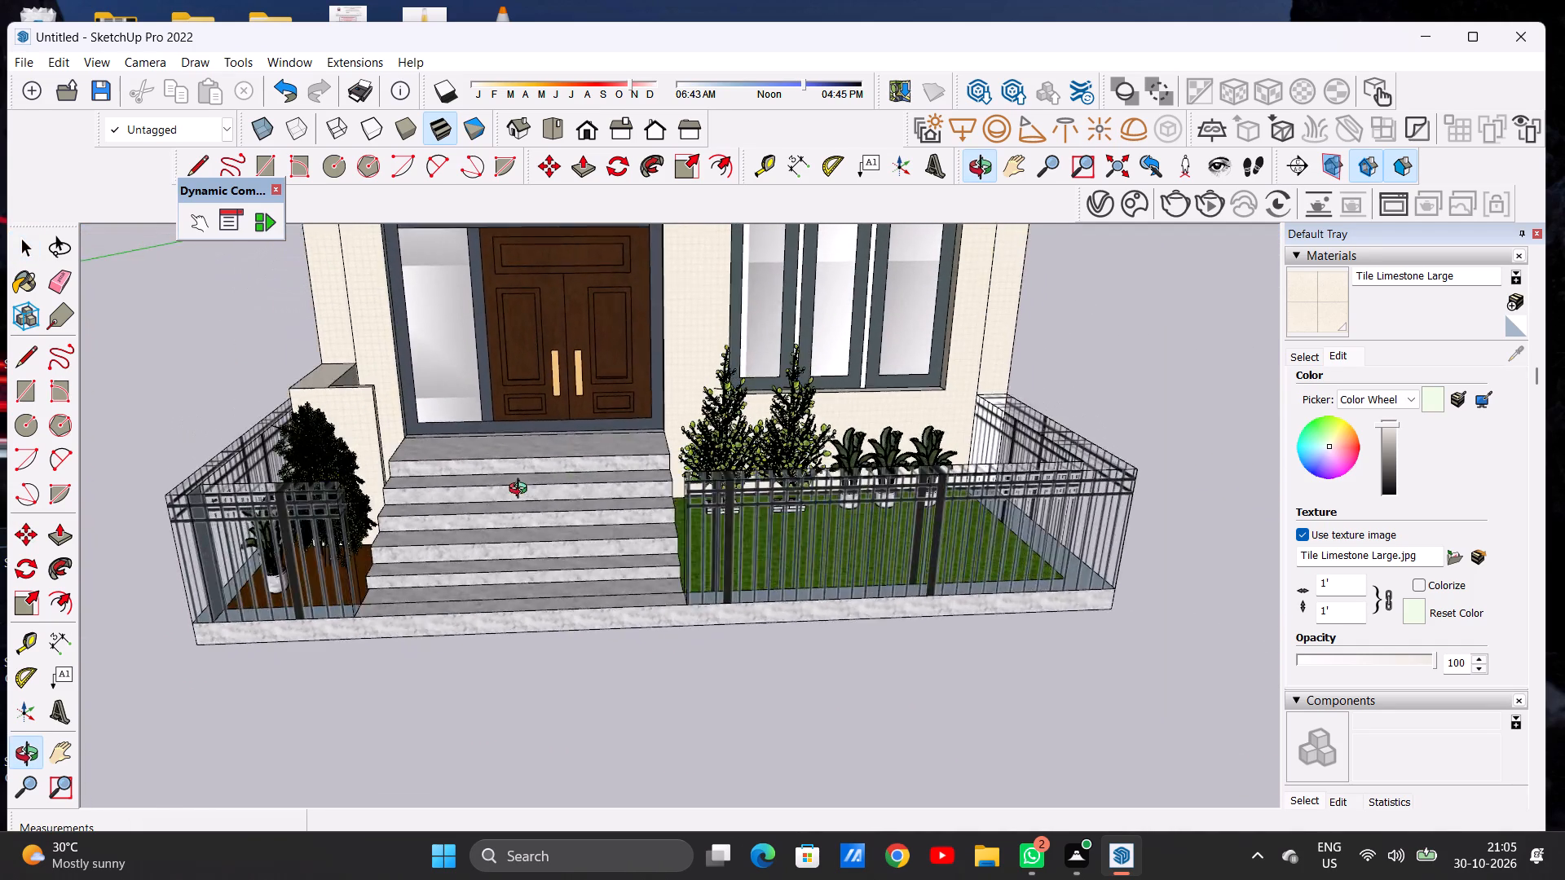
pyautogui.moveTo(522, 491); pyautogui.dragTo(477, 497, button='middle')
pyautogui.moveTo(715, 452); pyautogui.dragTo(330, 521, button='middle')
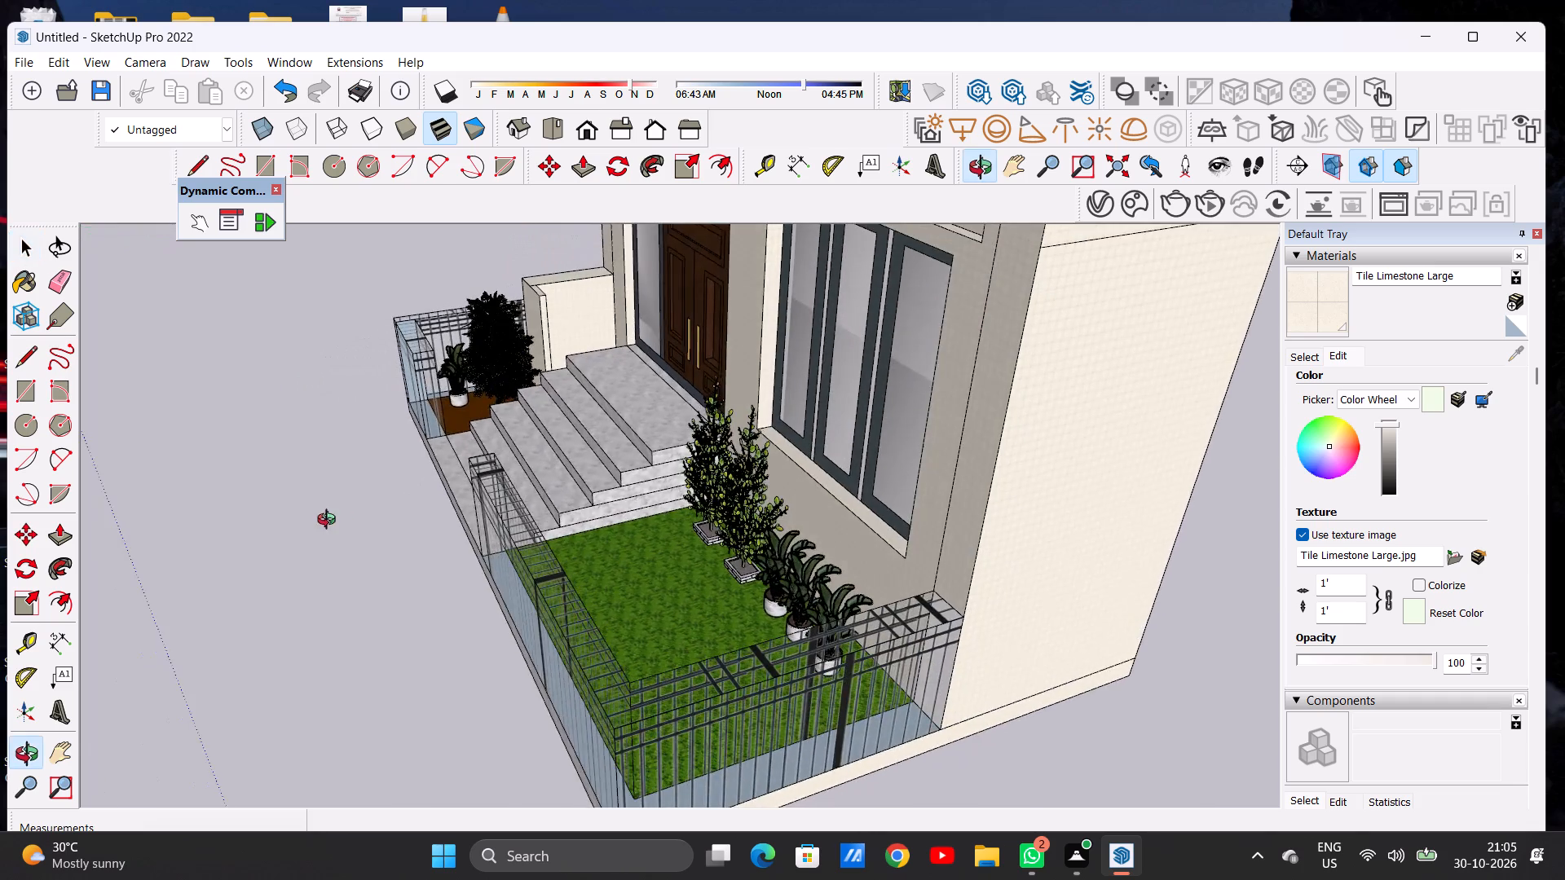
pyautogui.moveTo(330, 521); pyautogui.dragTo(803, 523, button='middle')
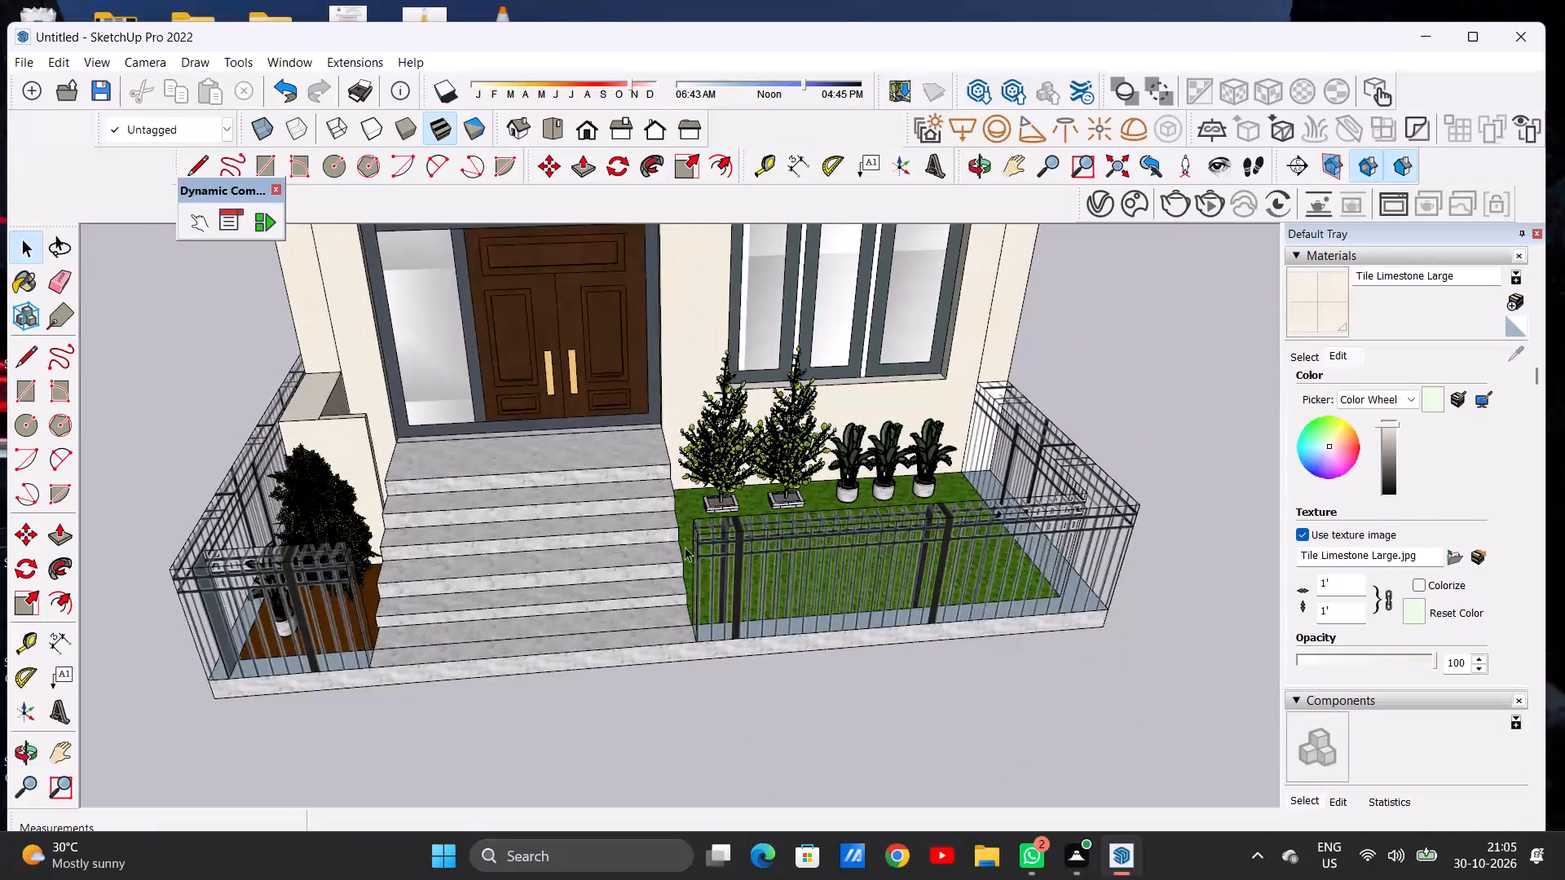
pyautogui.scroll(-5, 685, 548)
pyautogui.scroll(-17, 578, 559)
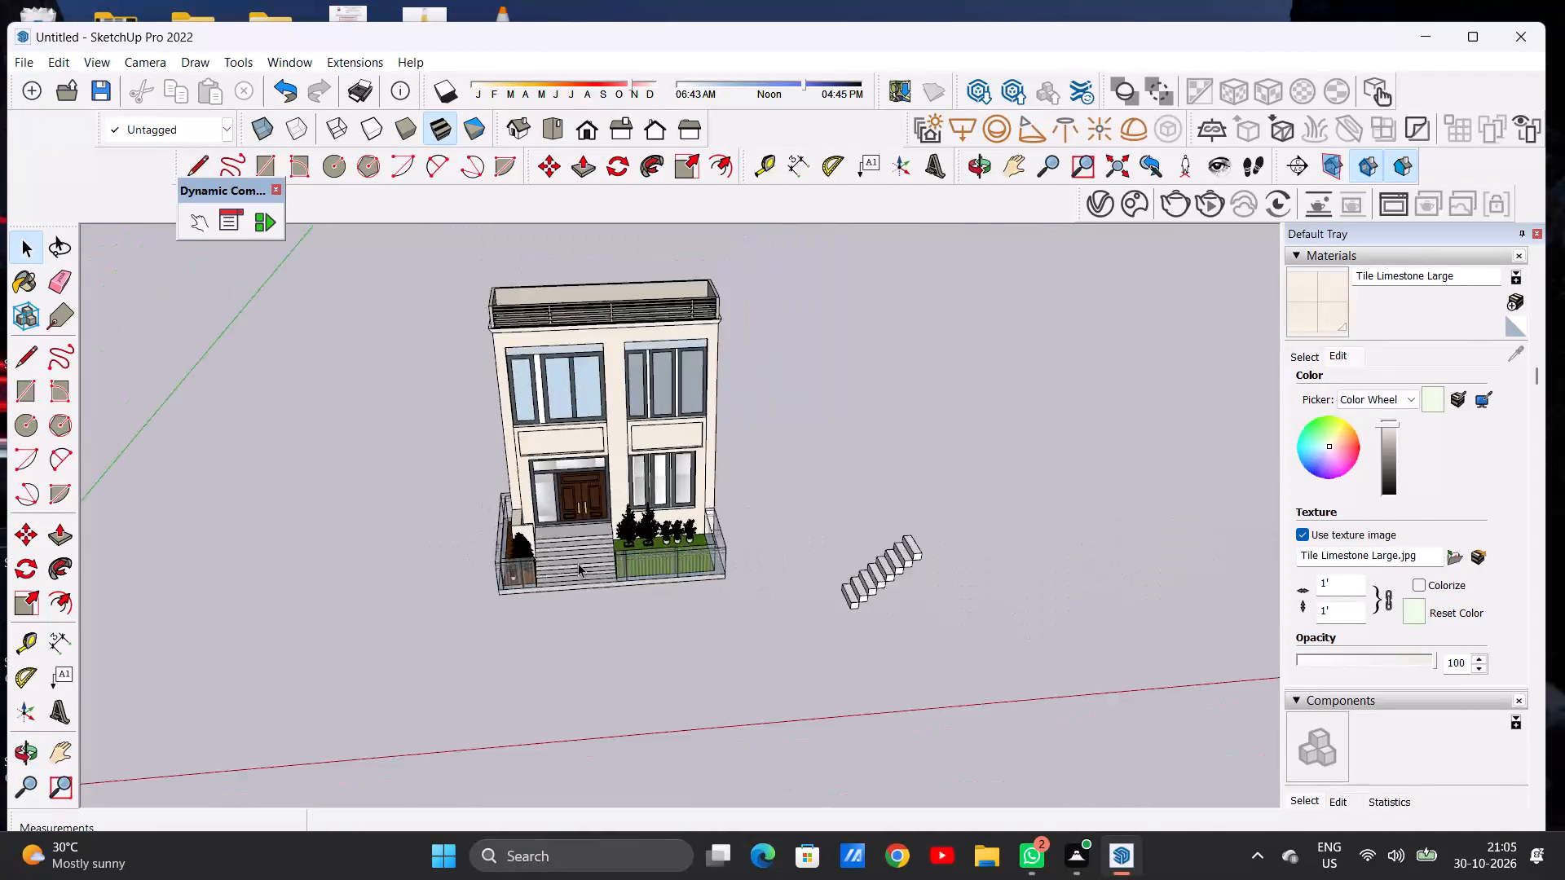
pyautogui.moveTo(599, 574); pyautogui.dragTo(577, 451, button='middle')
pyautogui.scroll(1, 579, 451)
pyautogui.scroll(-1, 579, 451)
pyautogui.scroll(18, 579, 451)
pyautogui.scroll(-7, 555, 447)
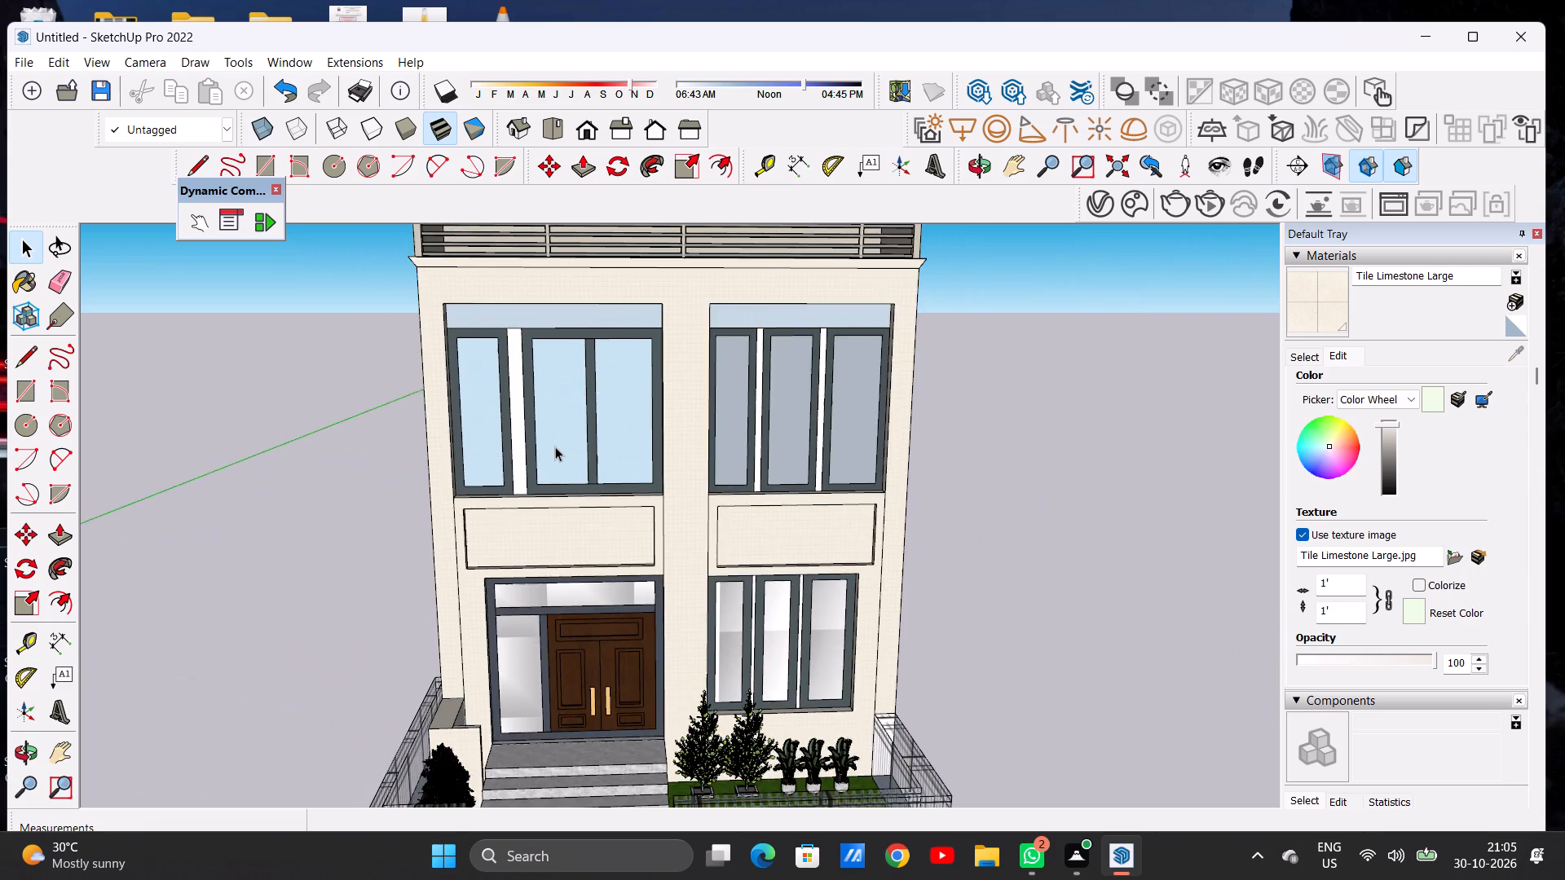
pyautogui.scroll(-12, 555, 447)
pyautogui.moveTo(602, 471); pyautogui.dragTo(593, 421, button='middle')
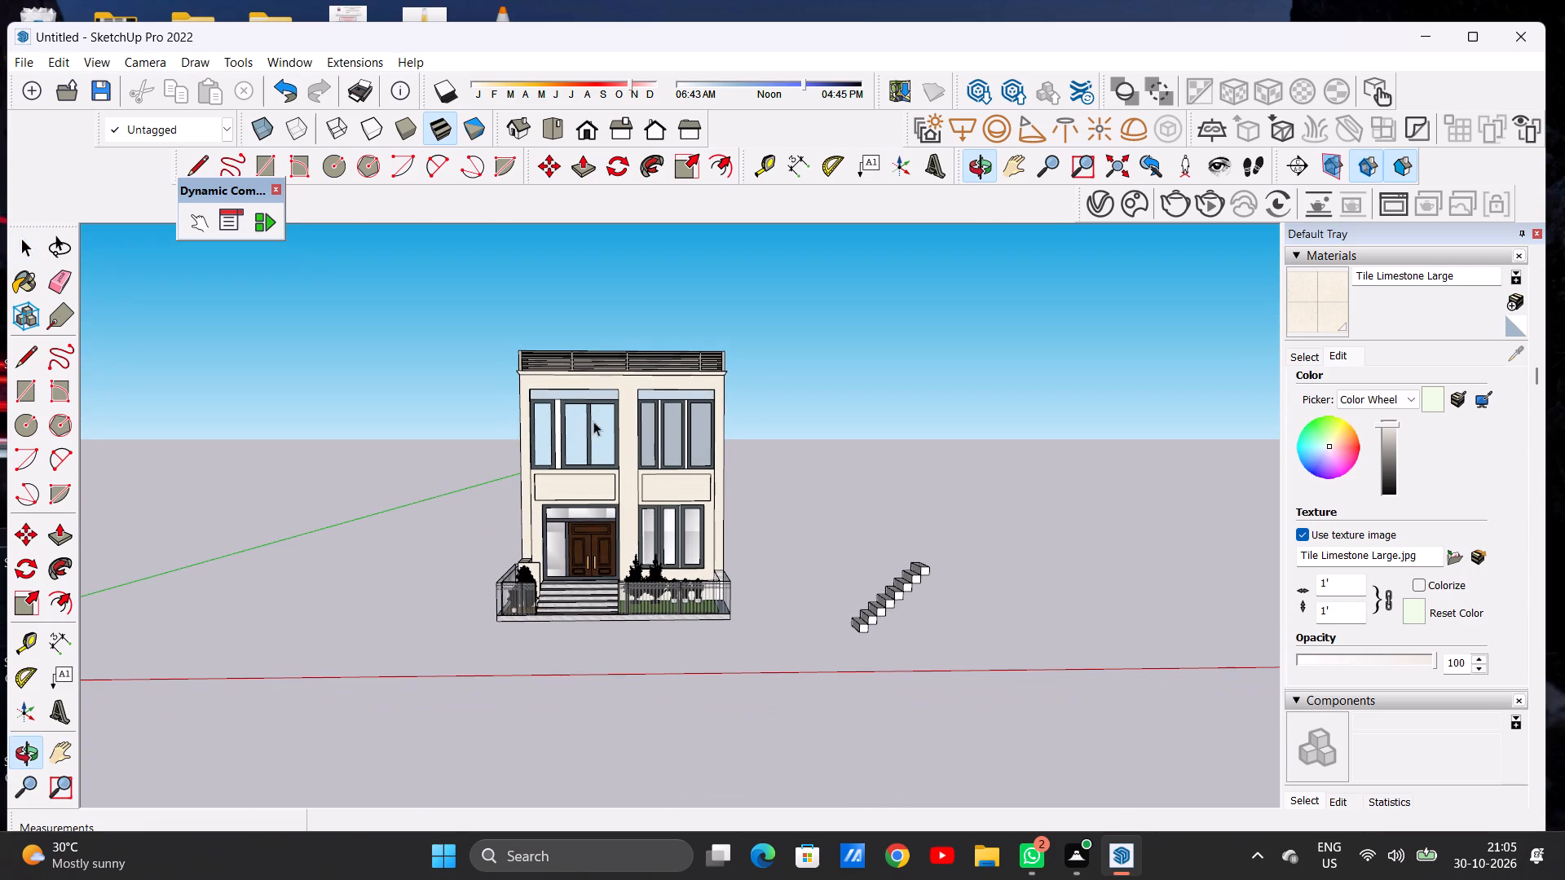
# Paint the three white vertical strips between the upper-floor window frames with the Tile Limestone Large material.
pyautogui.scroll(13, 668, 441)
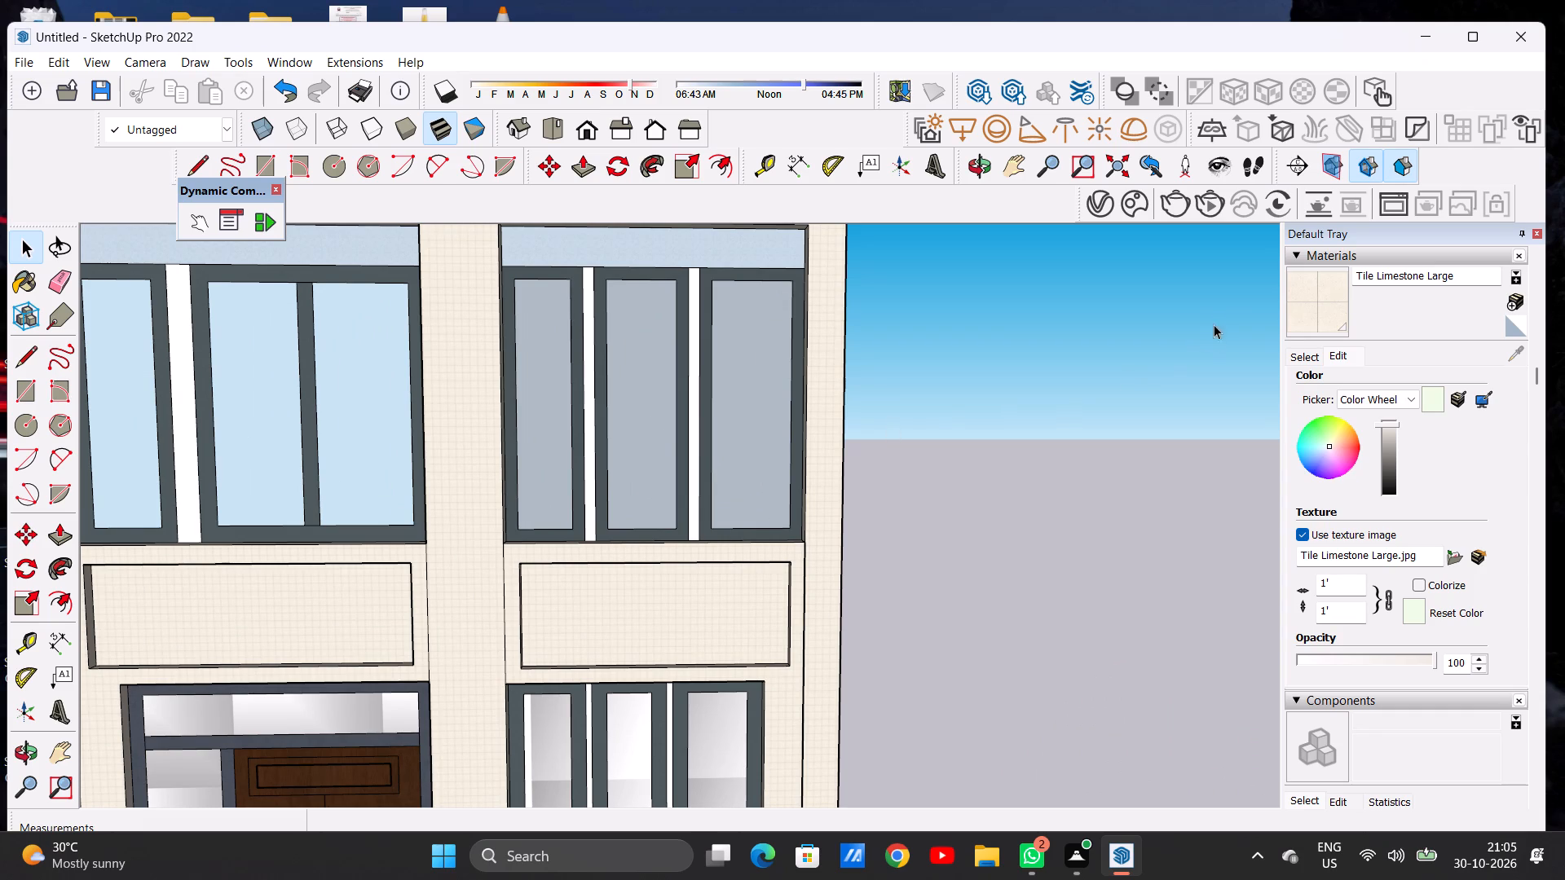
pyautogui.click(1313, 297)
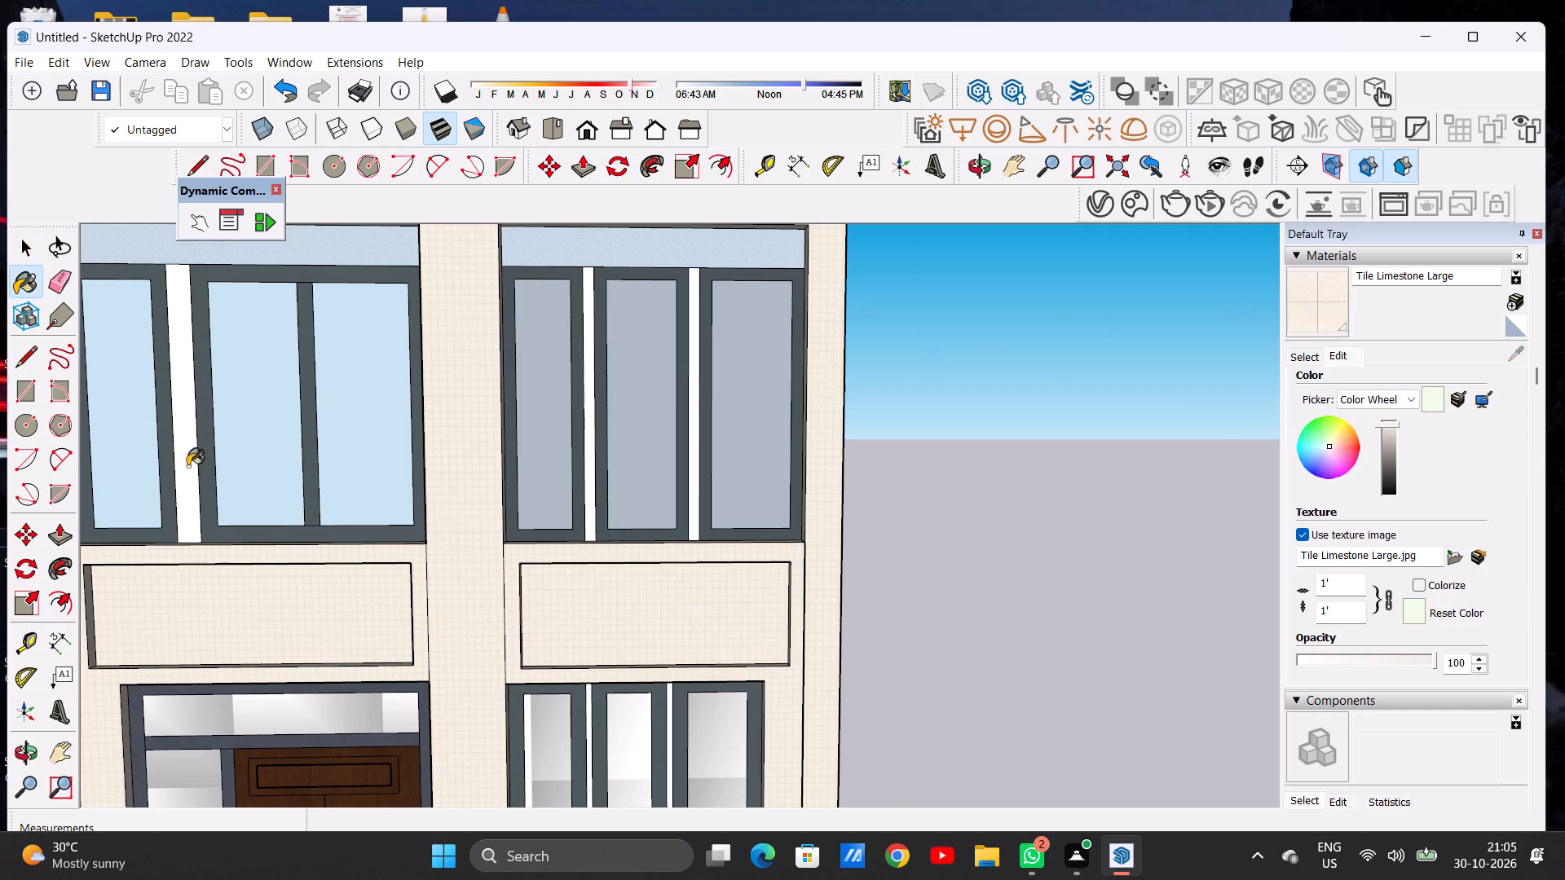
pyautogui.scroll(5, 187, 469)
pyautogui.scroll(-1, 187, 479)
pyautogui.click(188, 480)
pyautogui.scroll(-6, 311, 460)
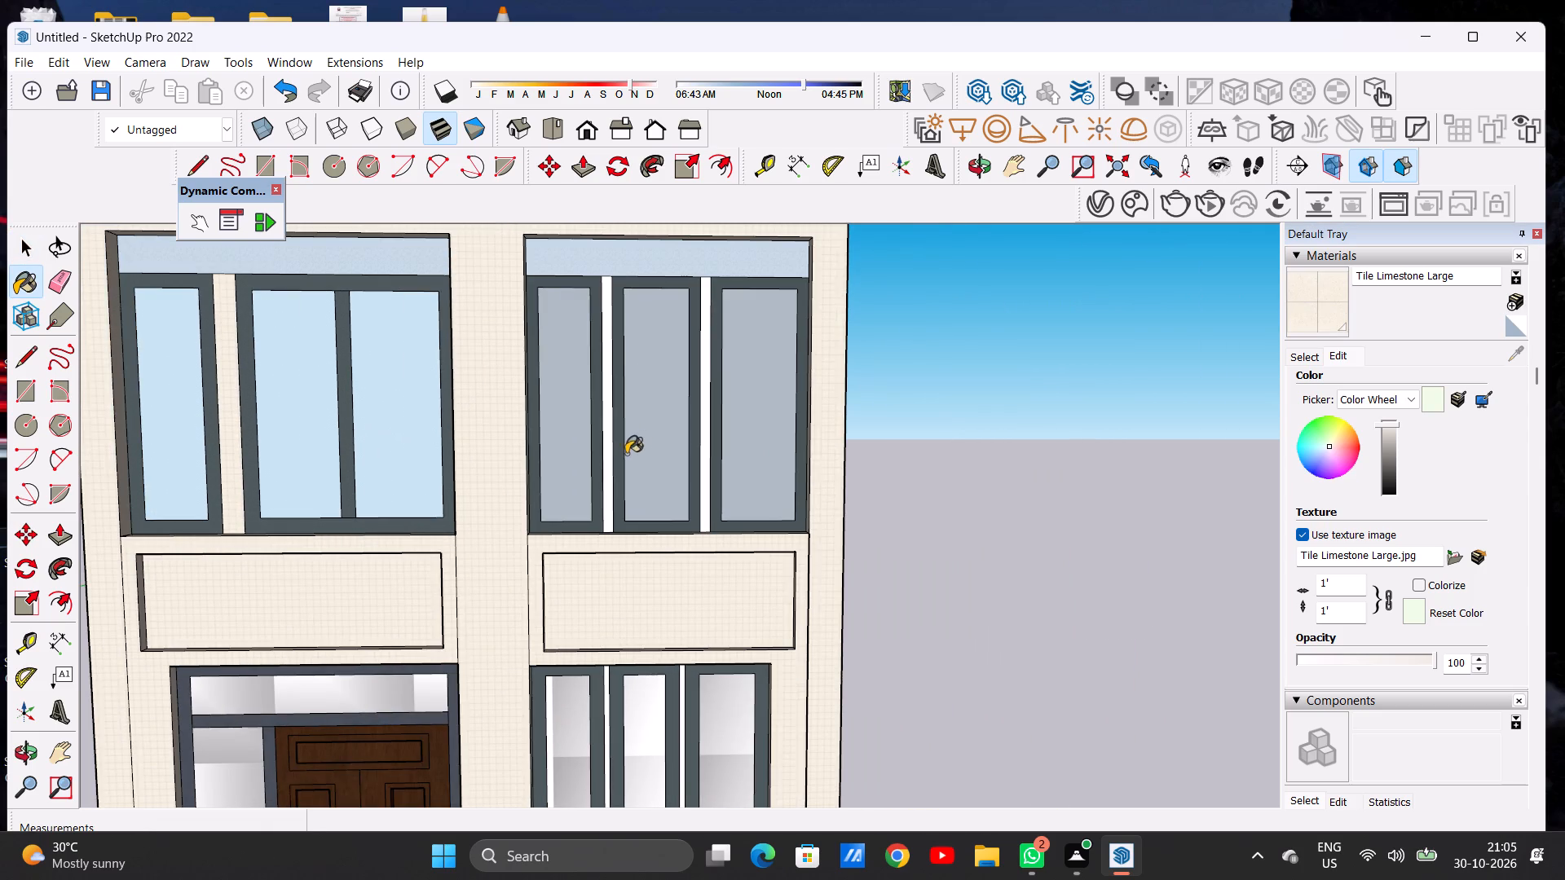
pyautogui.scroll(5, 622, 457)
pyautogui.scroll(-2, 595, 474)
pyautogui.scroll(2, 587, 479)
pyautogui.click(562, 469)
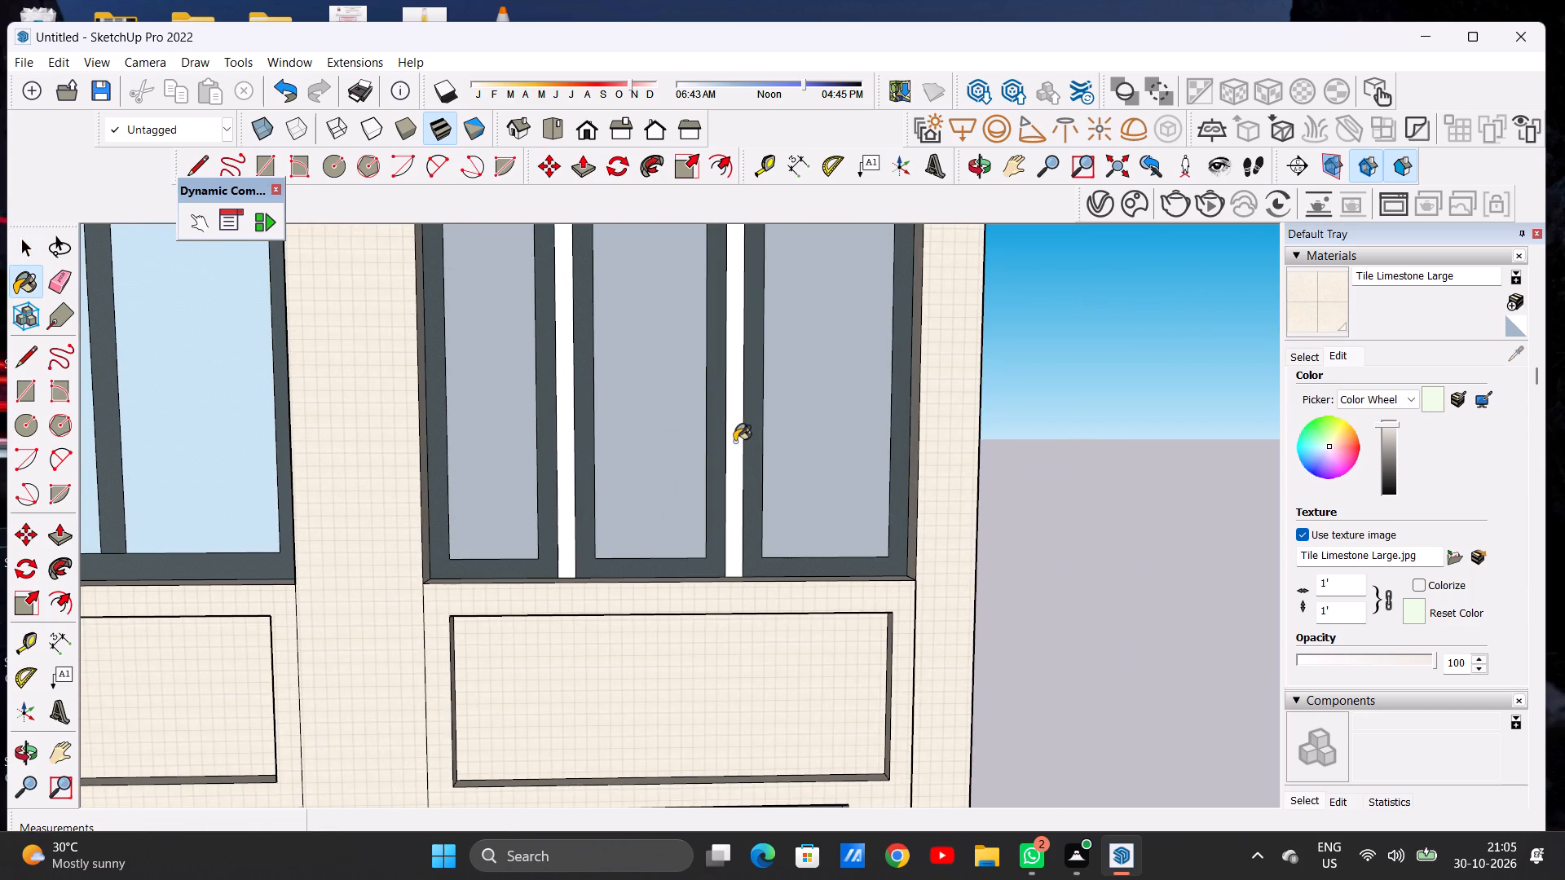
pyautogui.click(734, 440)
# Paint the two white vertical strips between the ground-floor window frames with Tile Limestone Large, and leave the Paint Bucket tool.
pyautogui.scroll(-11, 693, 421)
pyautogui.scroll(1, 637, 400)
pyautogui.scroll(-11, 637, 400)
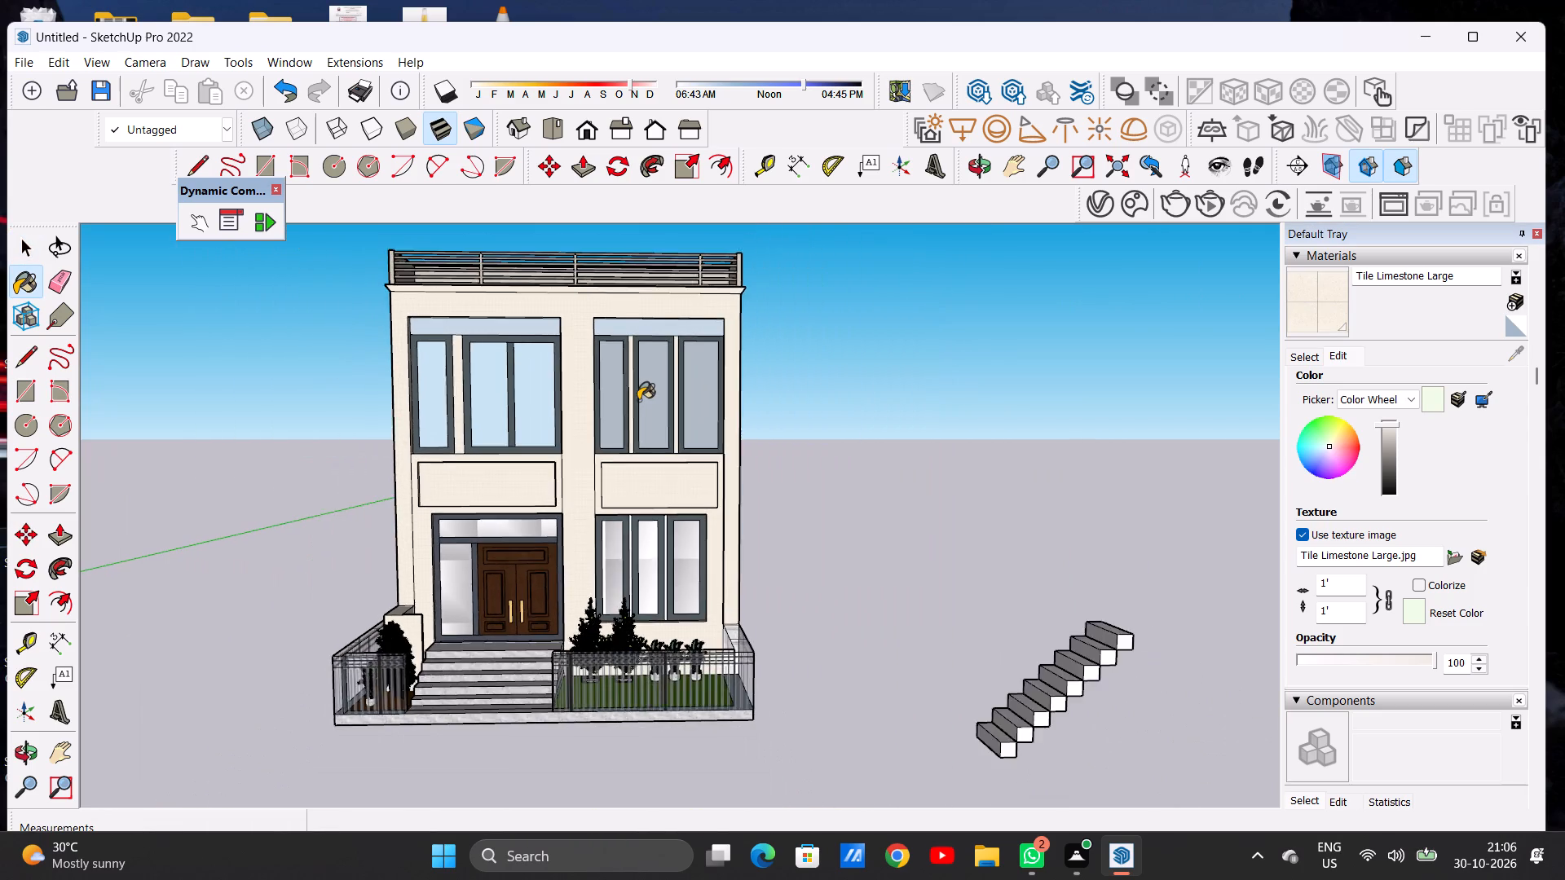
pyautogui.scroll(-5, 638, 400)
pyautogui.scroll(6, 661, 530)
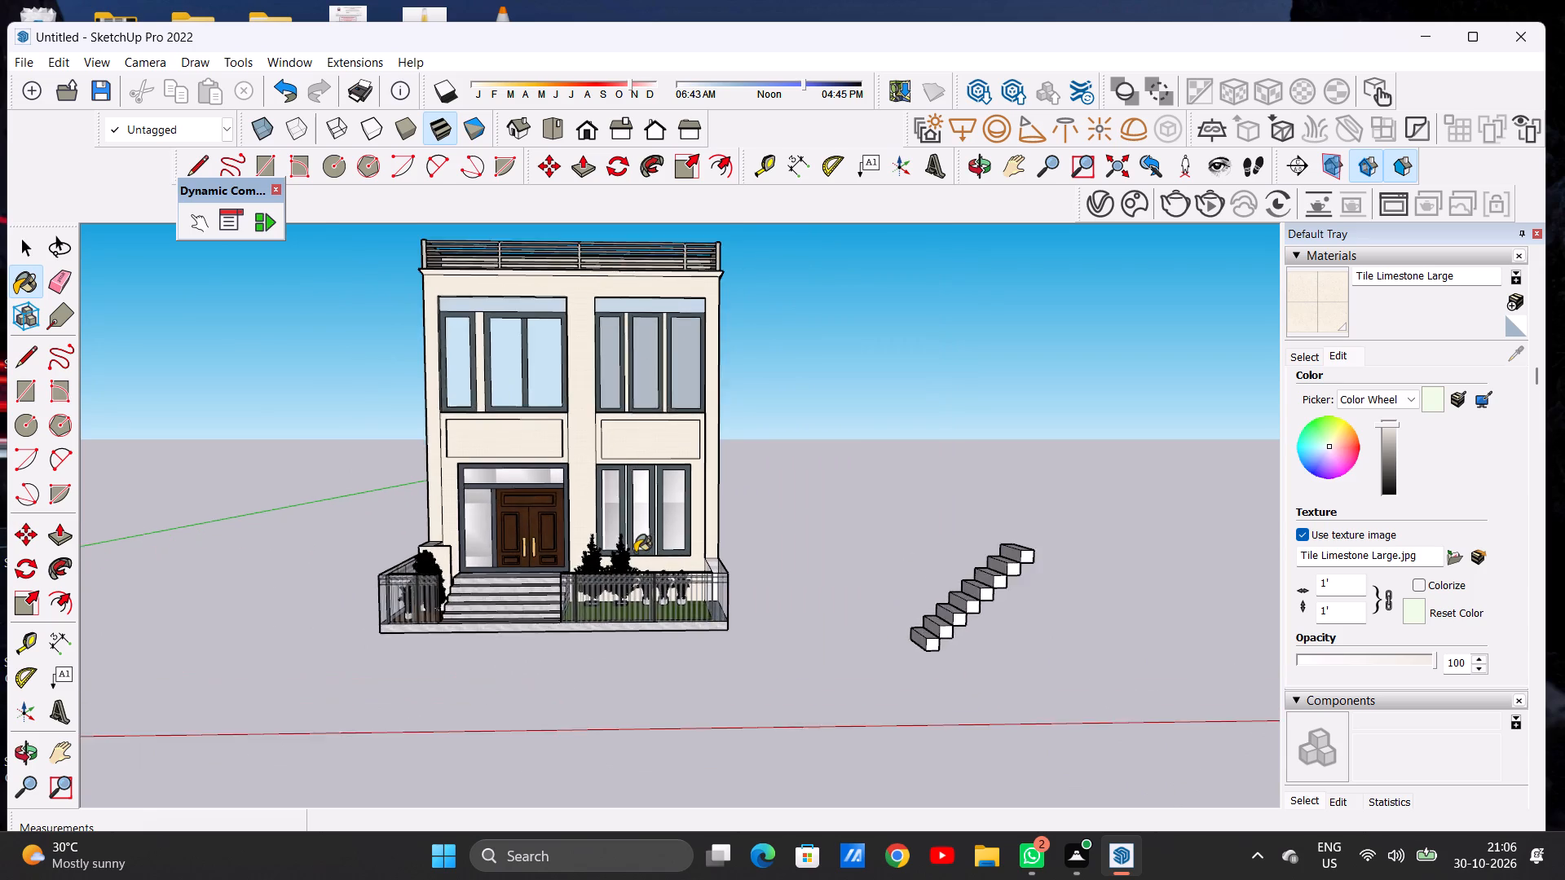
pyautogui.scroll(18, 635, 552)
pyautogui.scroll(-1, 603, 522)
pyautogui.scroll(1, 603, 522)
pyautogui.scroll(-1, 603, 522)
pyautogui.scroll(2, 603, 522)
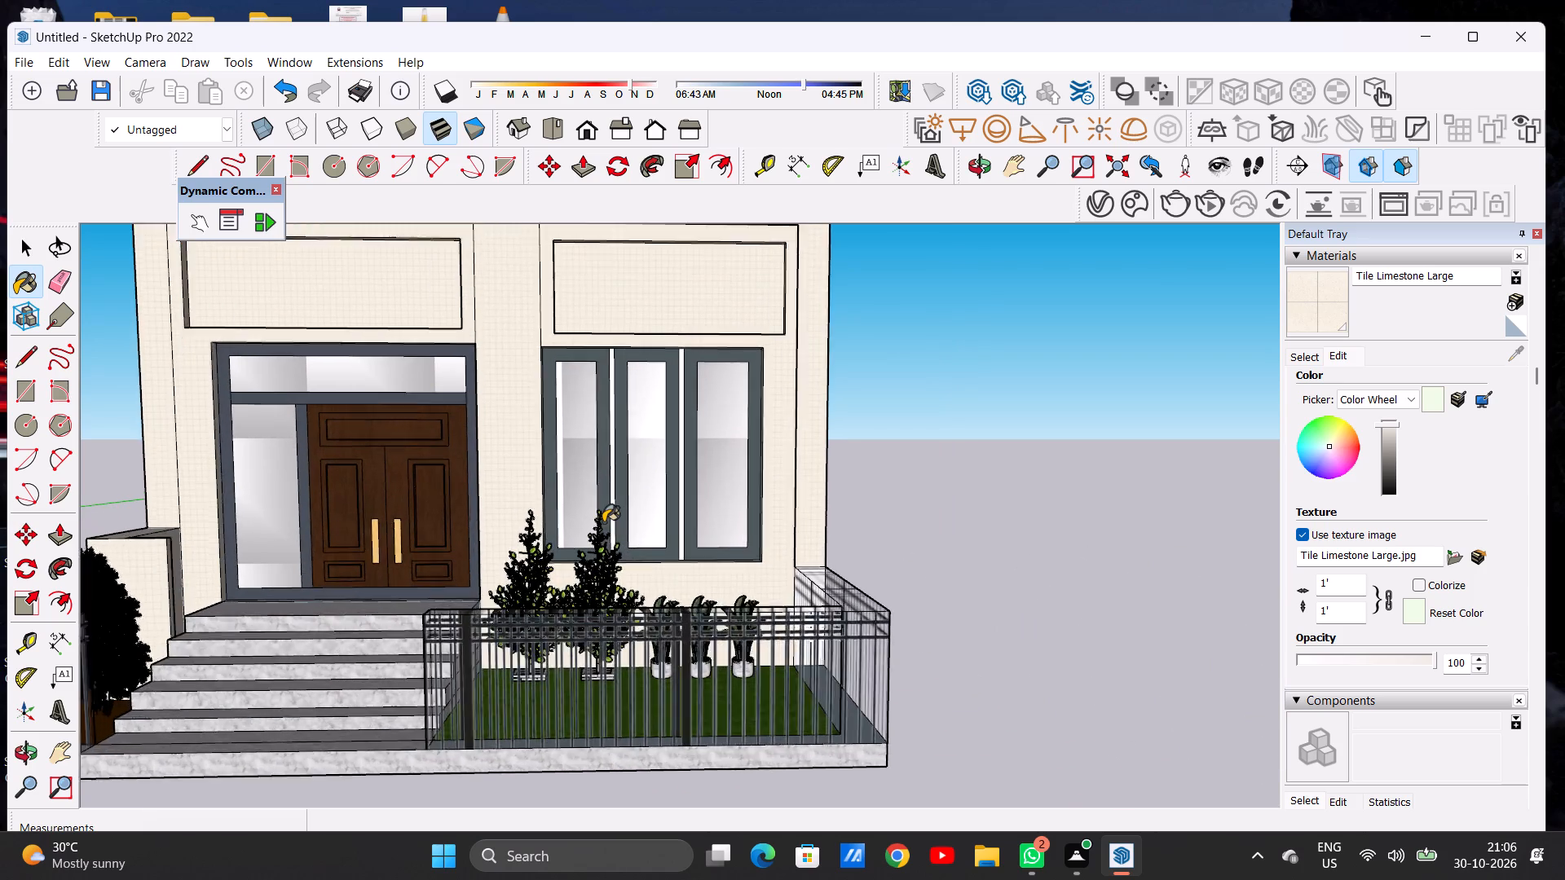
pyautogui.scroll(3, 603, 522)
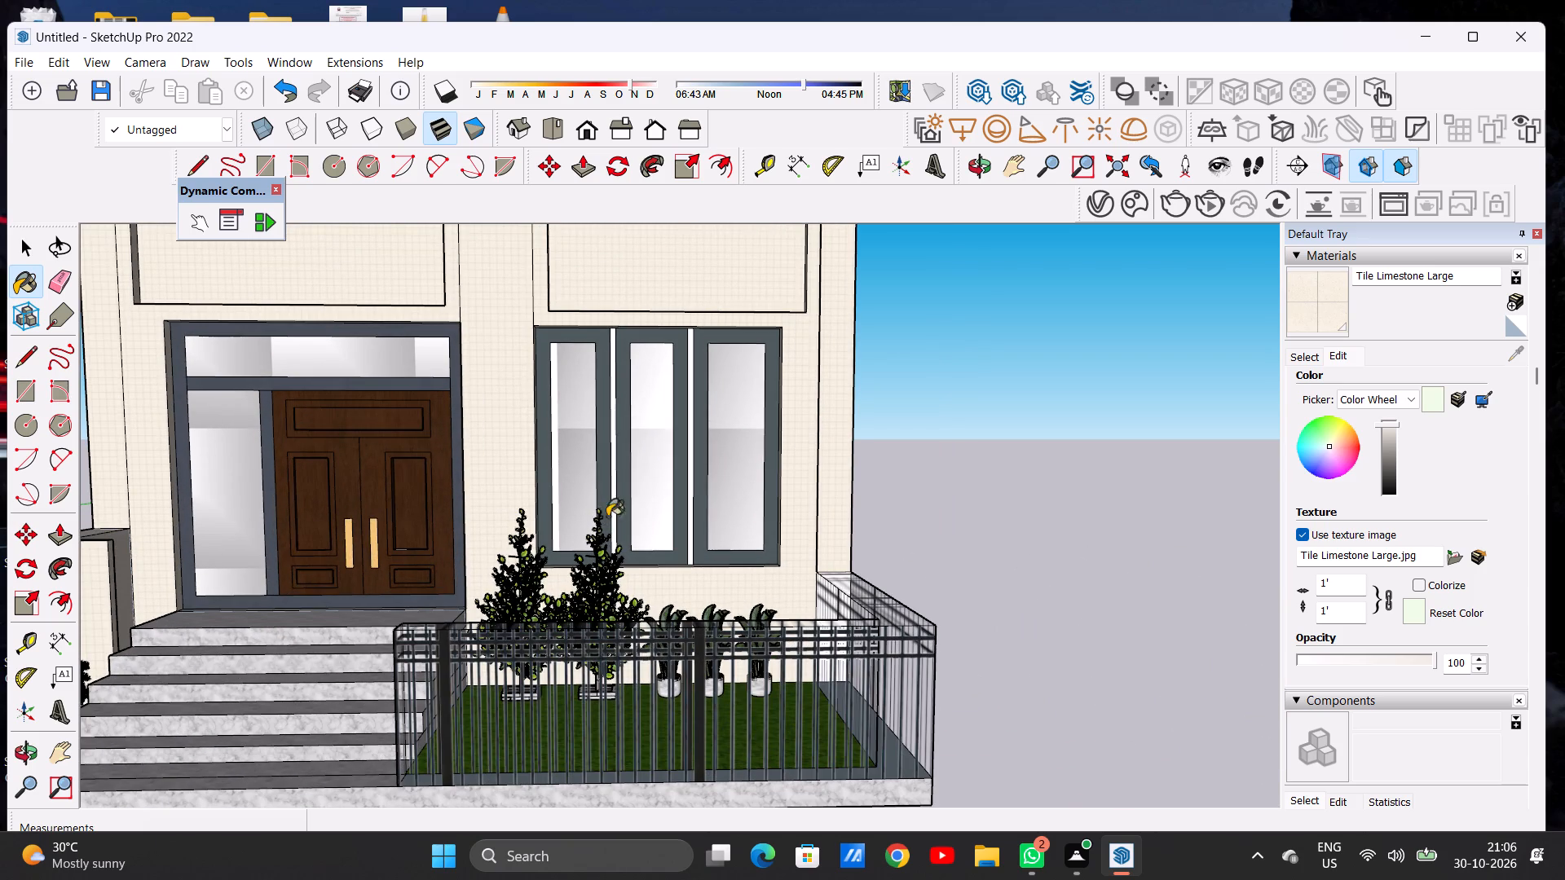
pyautogui.scroll(9, 619, 495)
pyautogui.scroll(-1, 615, 489)
pyautogui.scroll(7, 615, 489)
pyautogui.scroll(-1, 612, 487)
pyautogui.scroll(5, 612, 487)
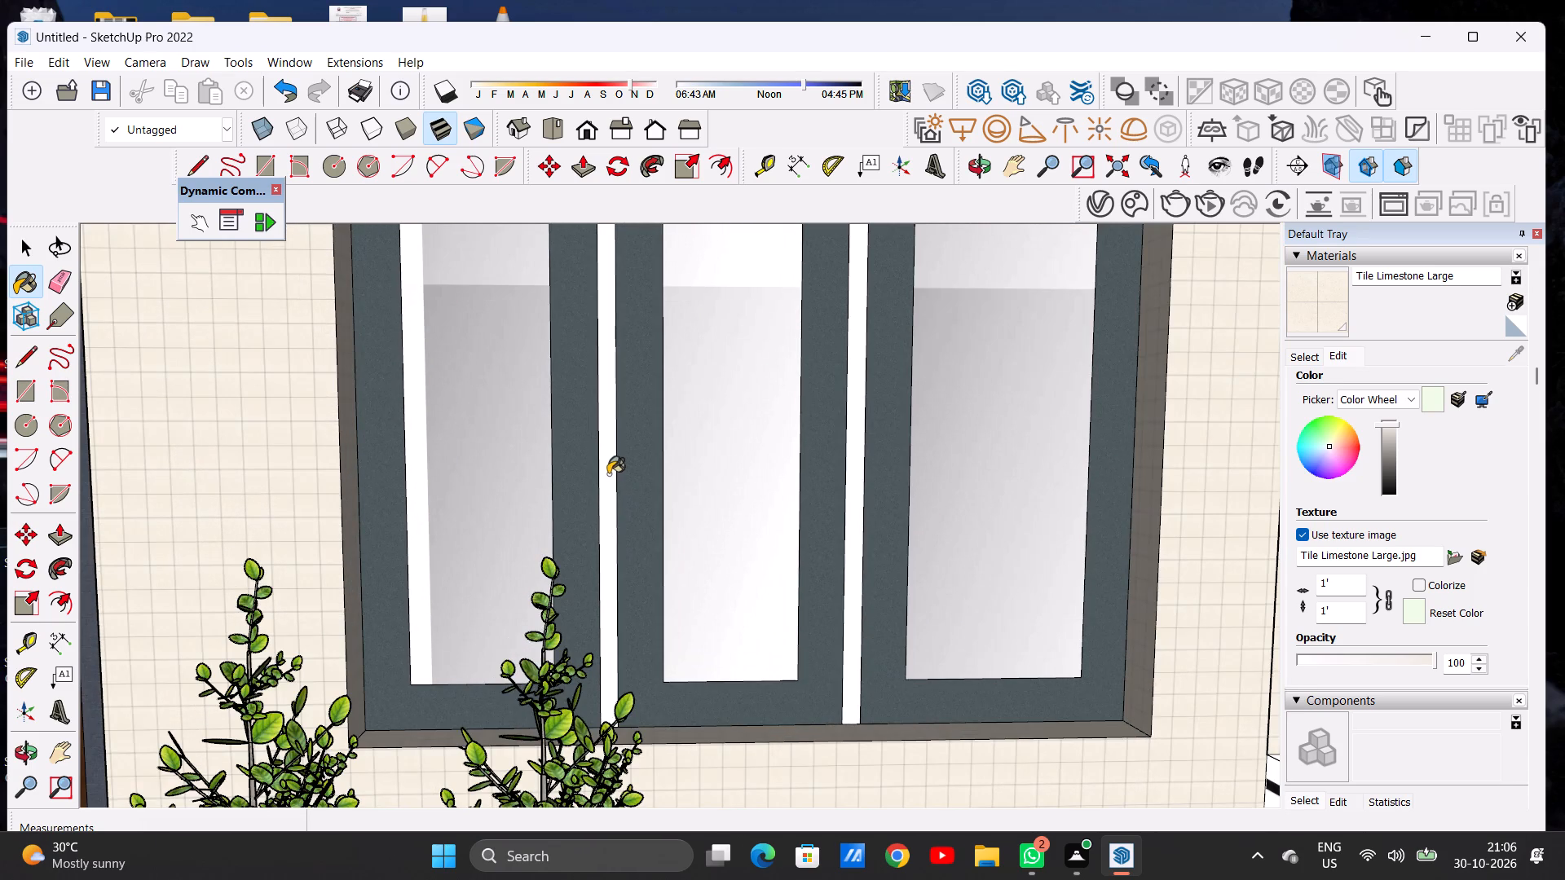
pyautogui.click(604, 473)
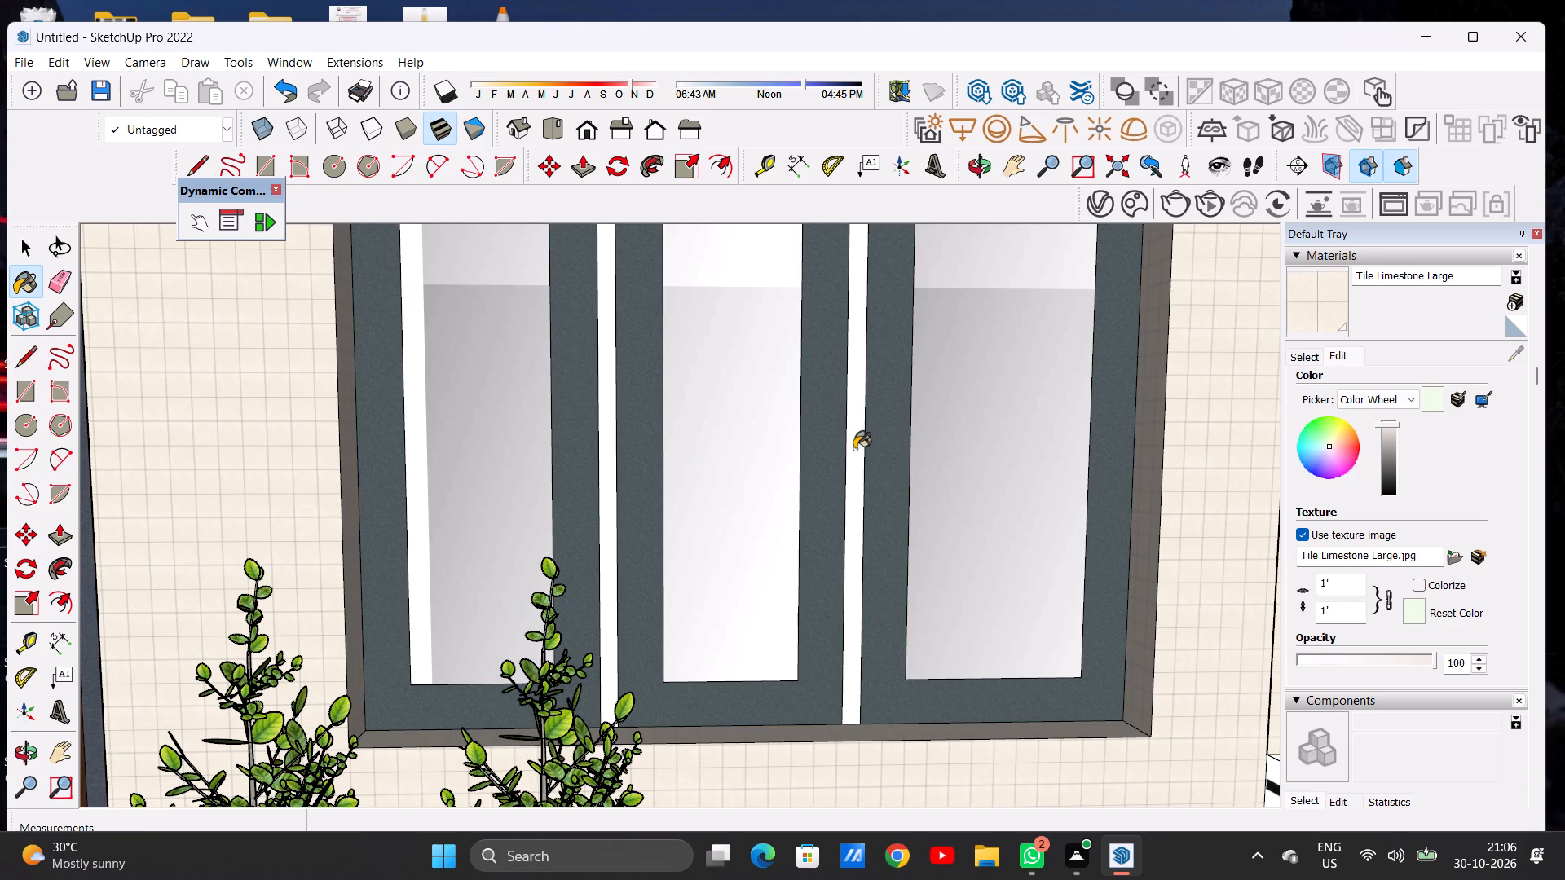
pyautogui.click(854, 449)
pyautogui.scroll(-6, 791, 465)
pyautogui.scroll(-15, 752, 475)
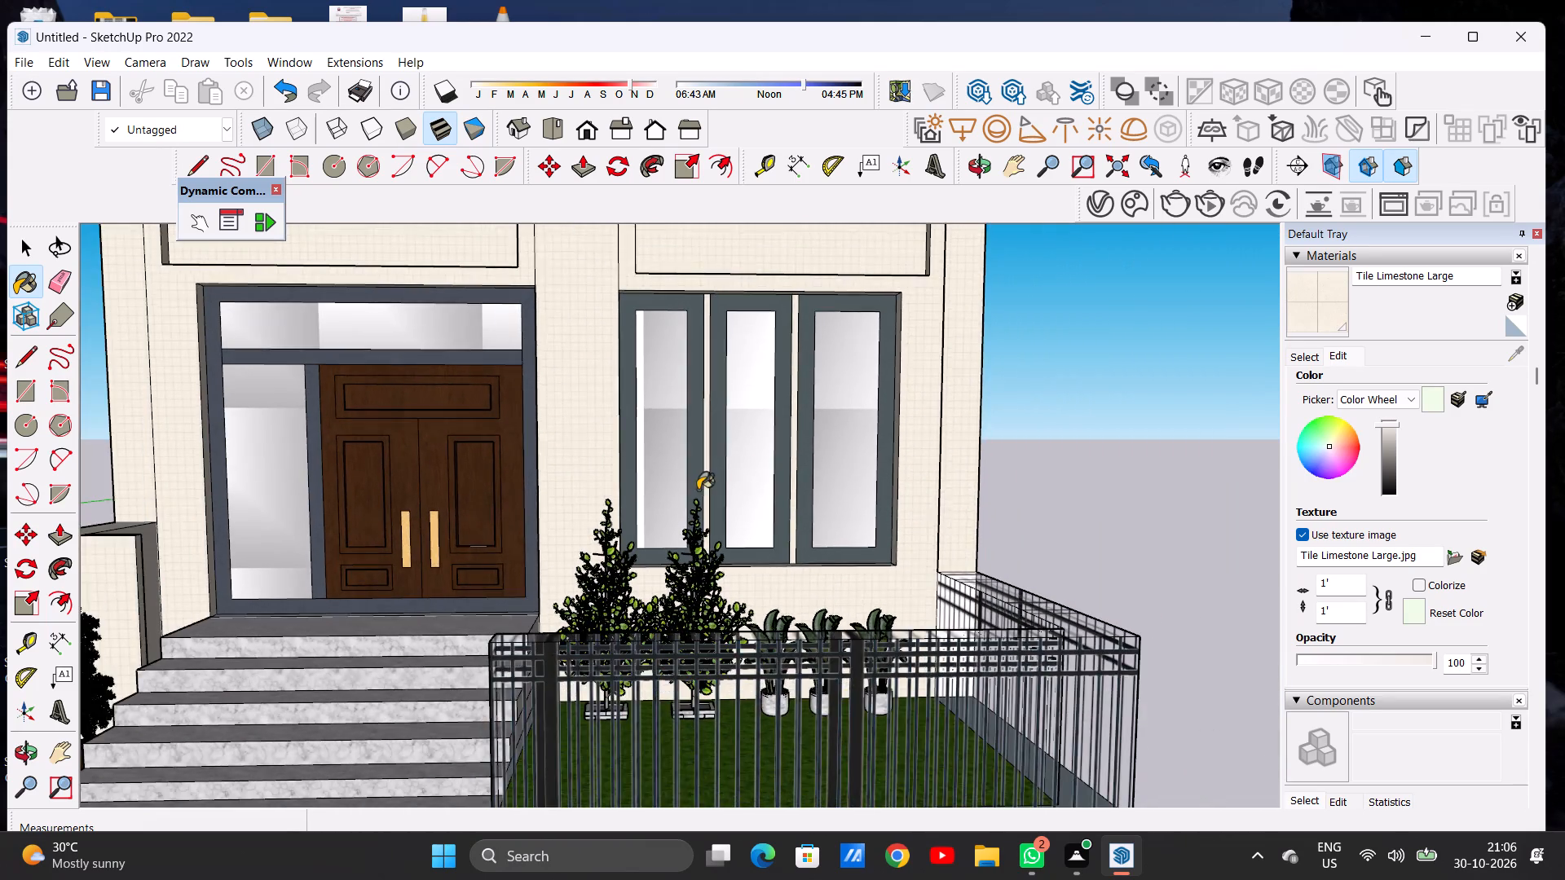
pyautogui.scroll(-16, 698, 490)
pyautogui.scroll(-7, 624, 487)
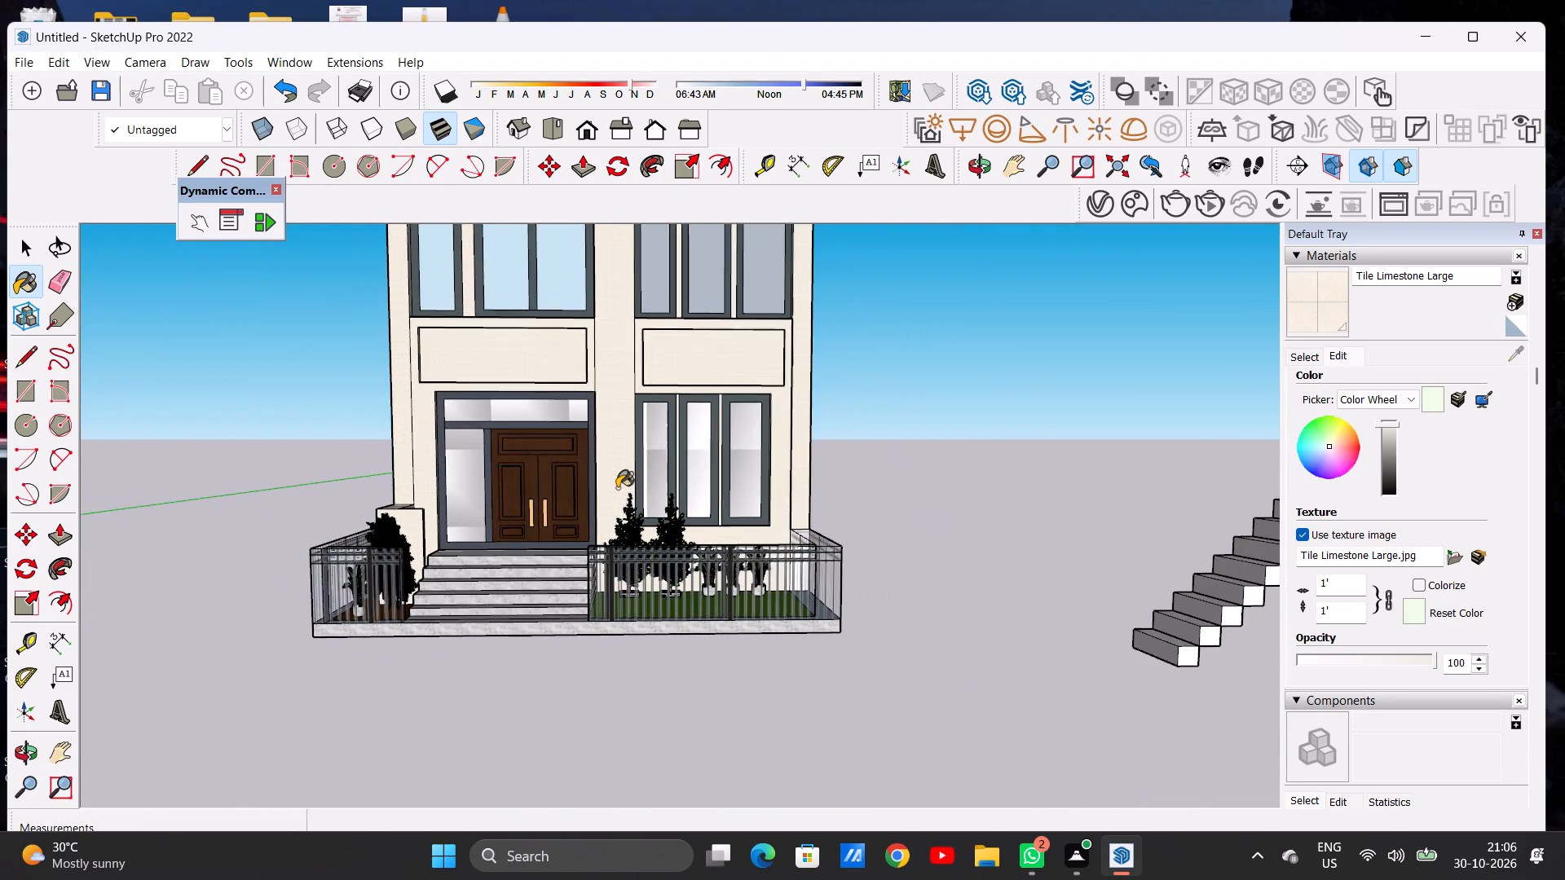
pyautogui.scroll(-18, 617, 488)
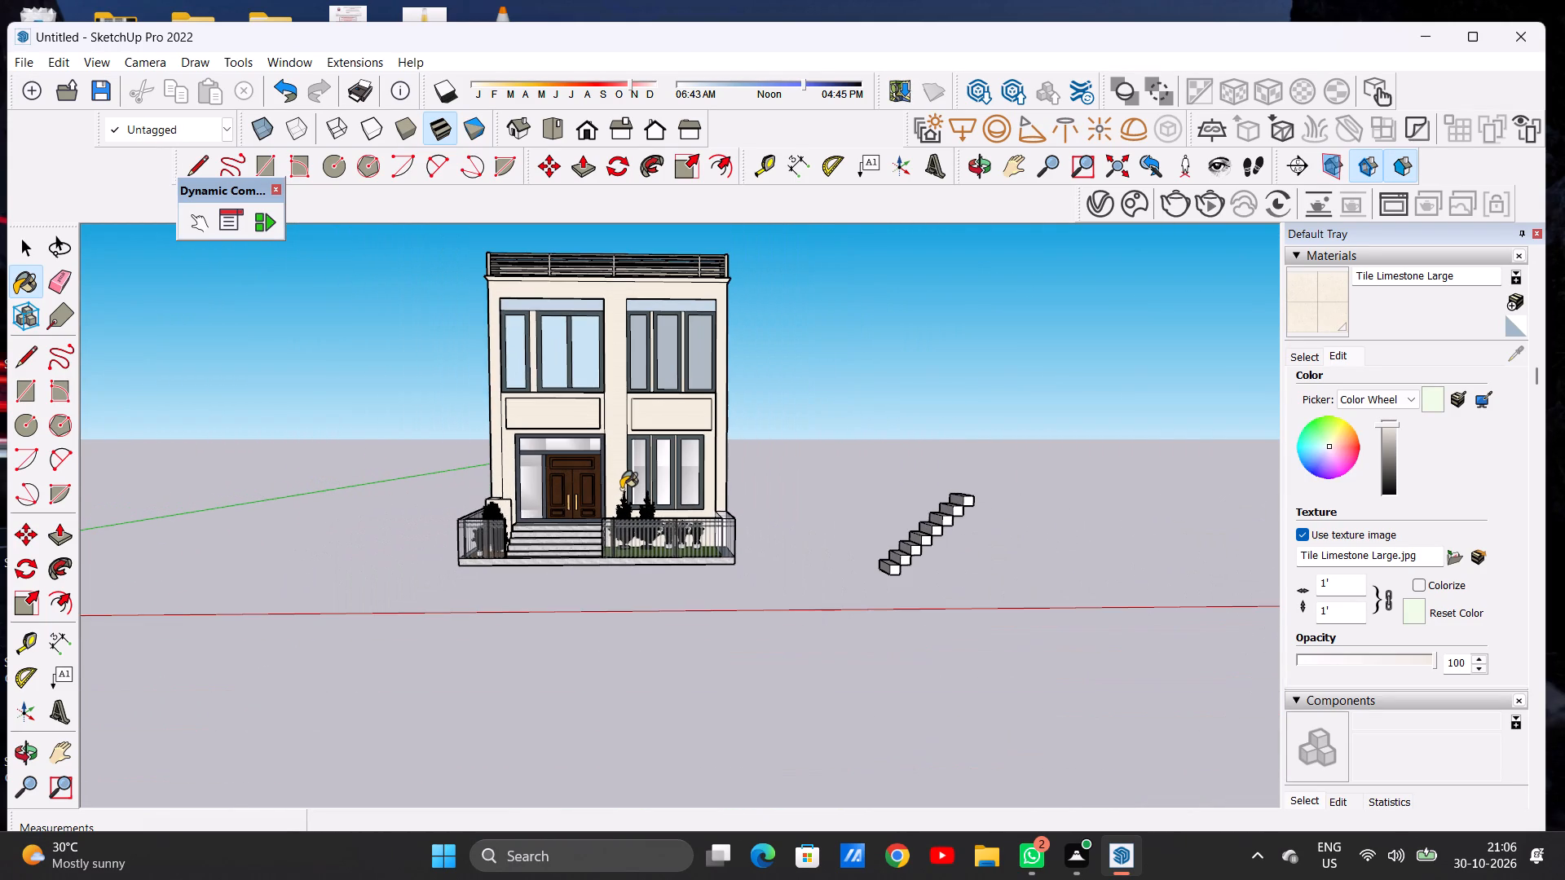
pyautogui.press('space')
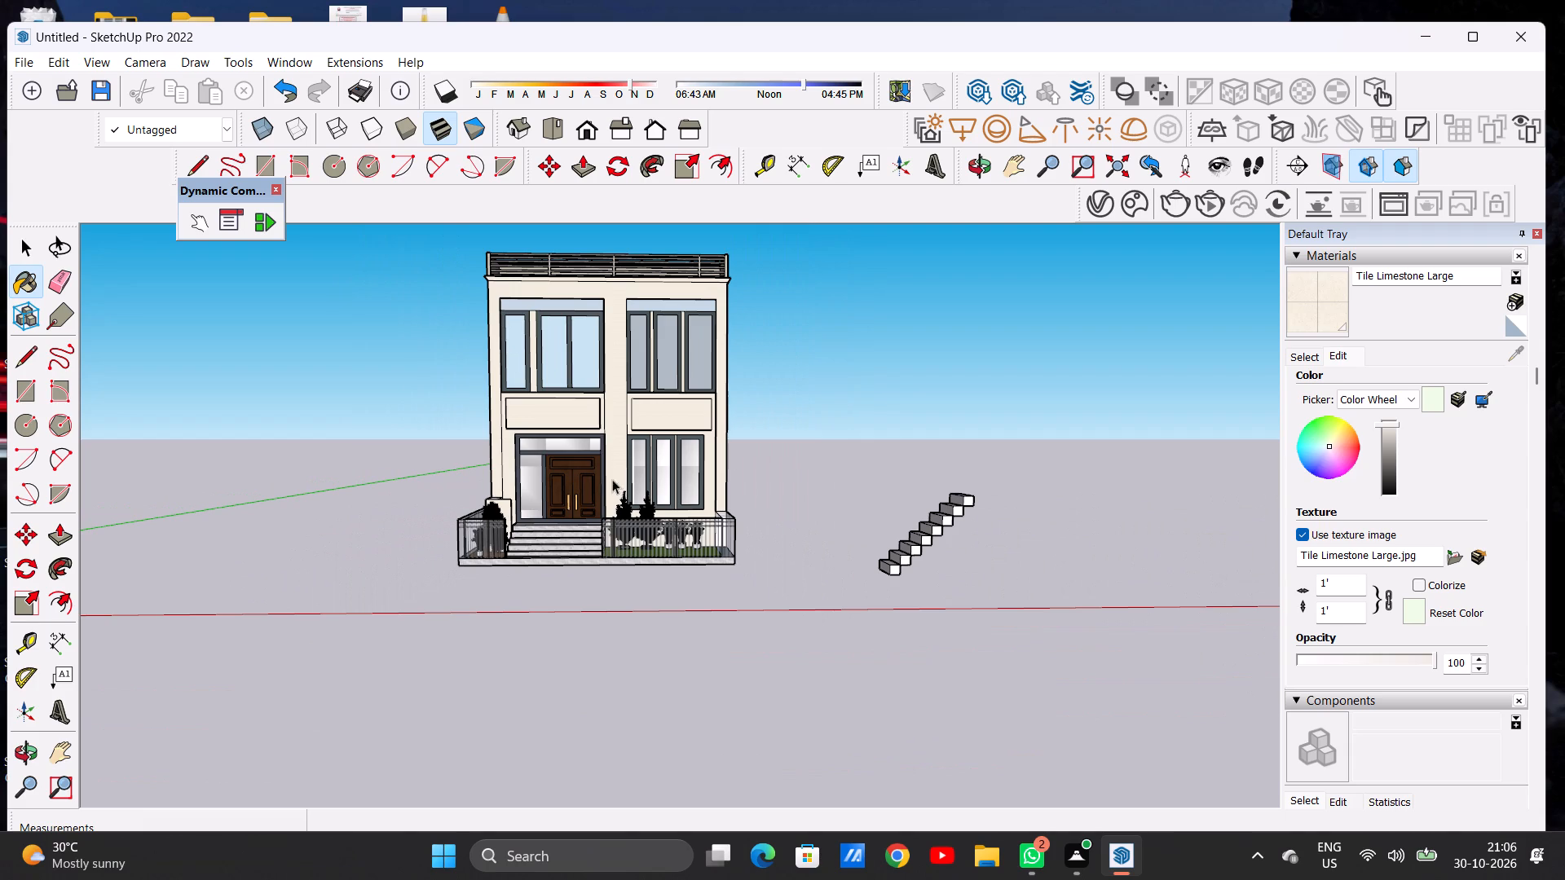
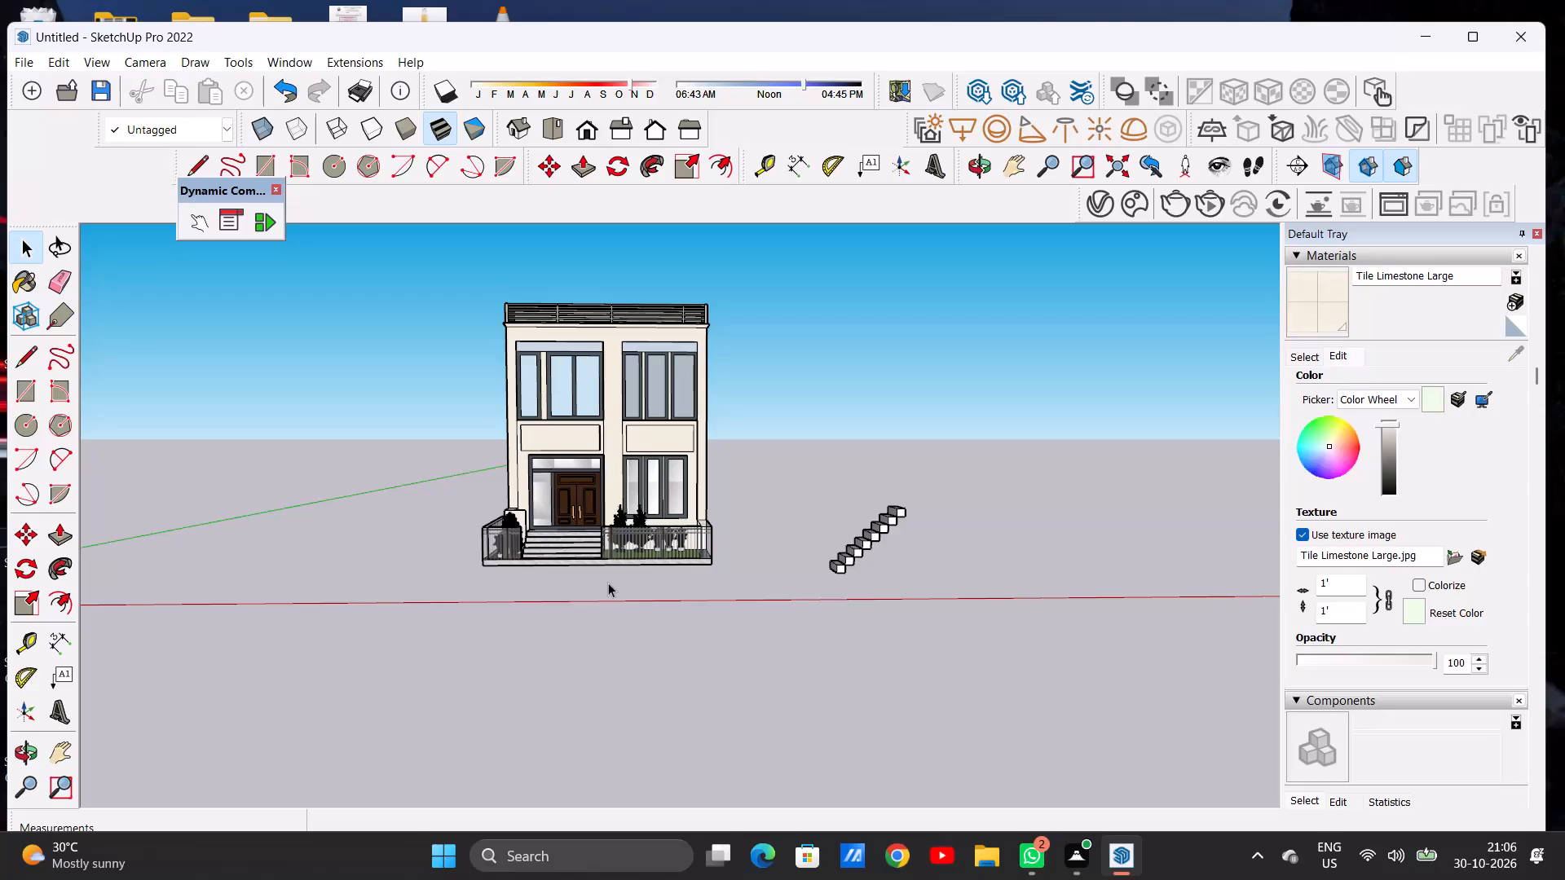
# Examine the separate eight-step staircase beside the house from several angles and distances to judge its size and direction.
pyautogui.scroll(-8, 597, 578)
pyautogui.scroll(9, 844, 520)
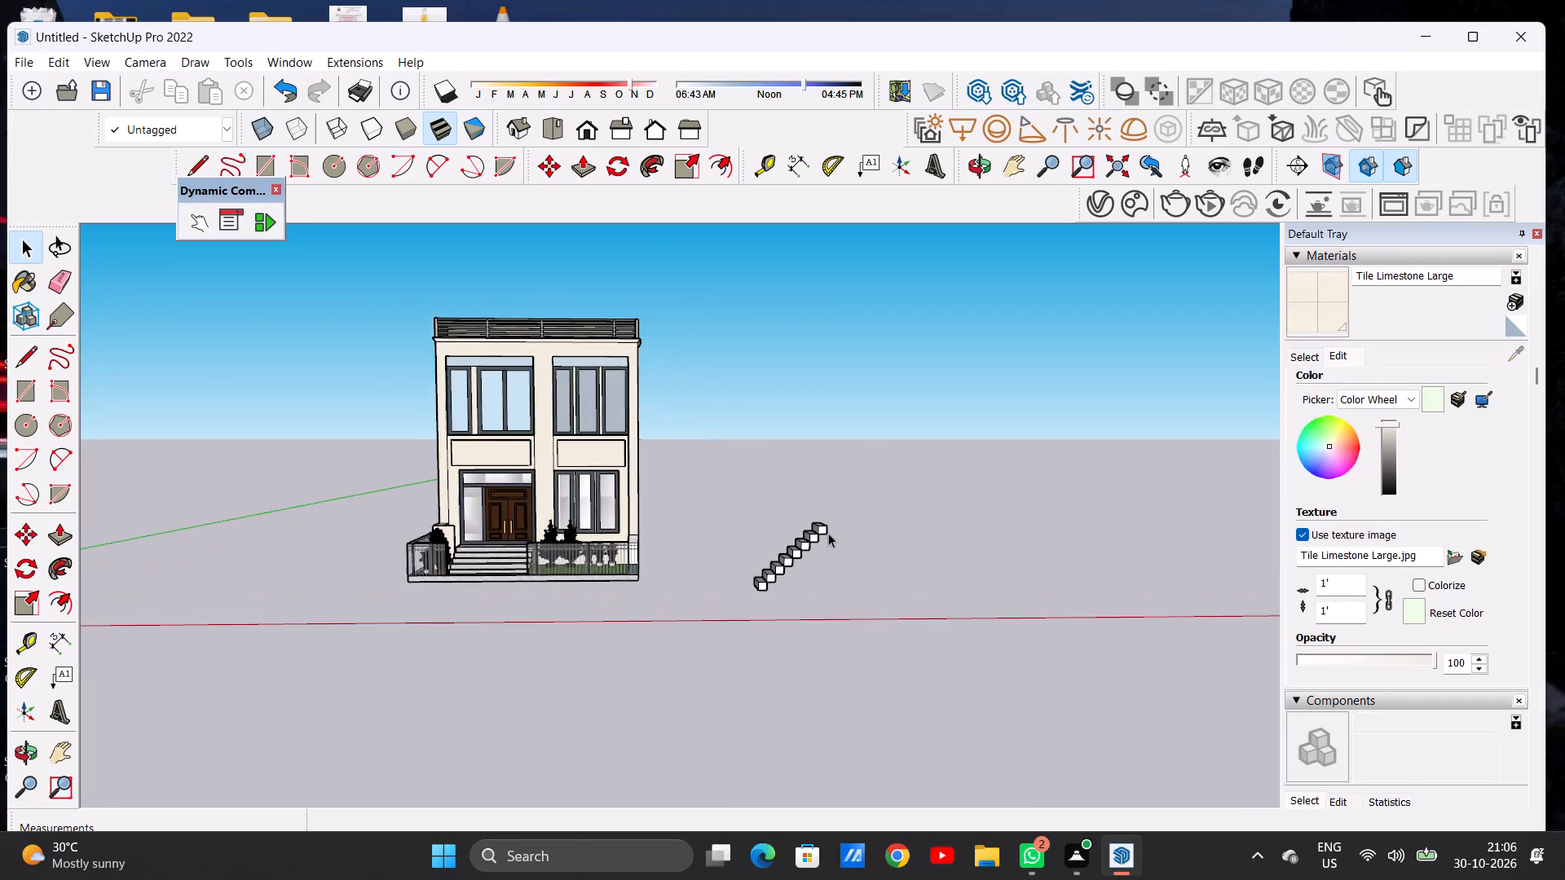
pyautogui.scroll(8, 821, 538)
pyautogui.moveTo(830, 513); pyautogui.dragTo(772, 667, button='middle')
pyautogui.scroll(10, 772, 667)
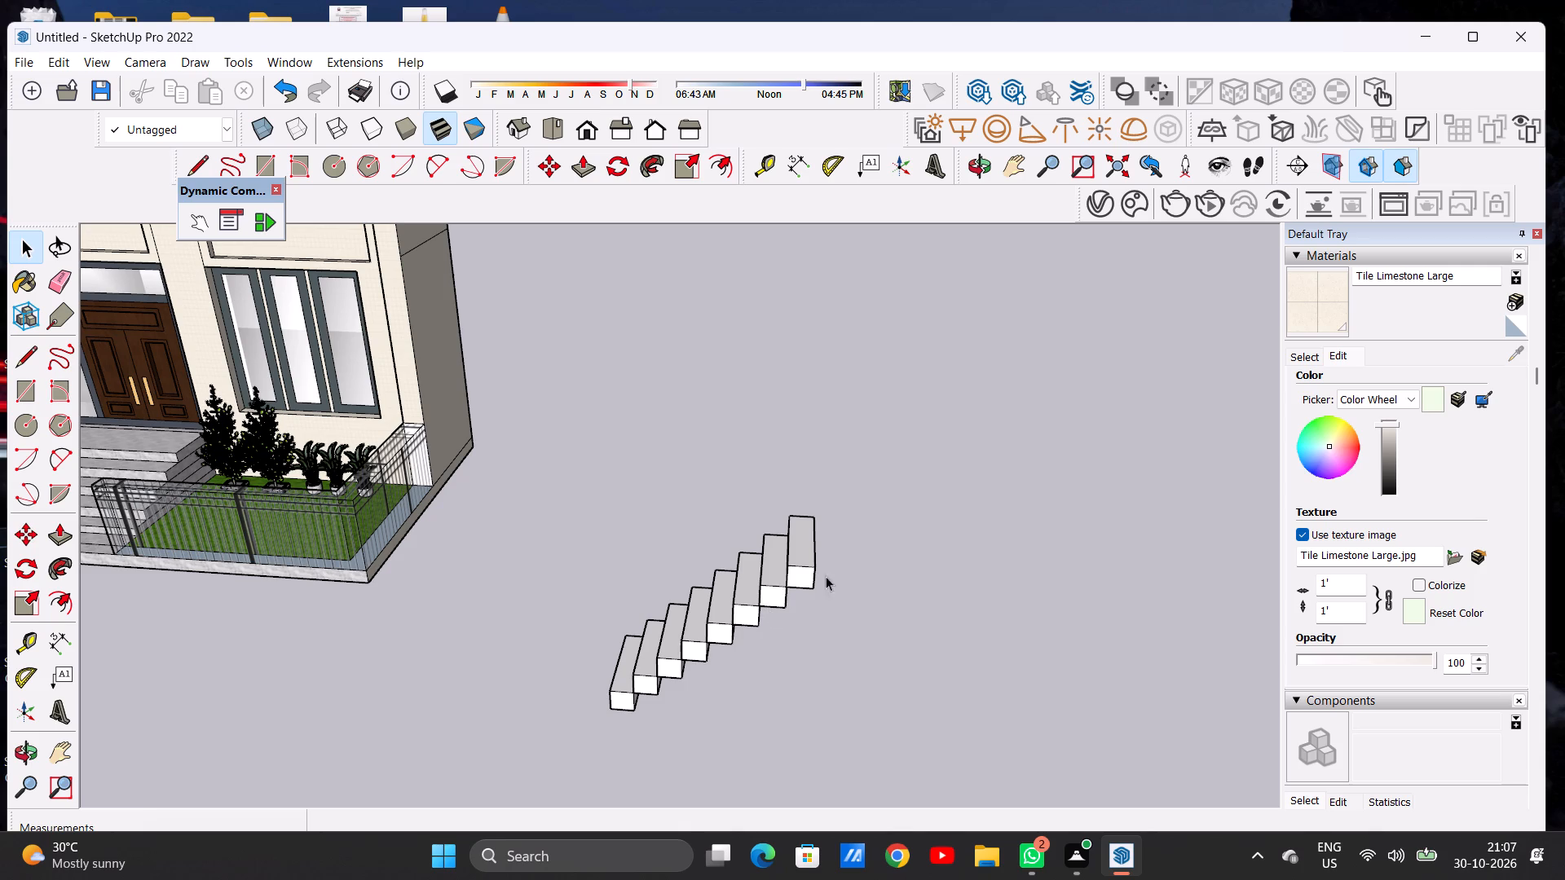
pyautogui.scroll(-8, 835, 571)
pyautogui.scroll(14, 815, 583)
pyautogui.scroll(-1, 834, 563)
pyautogui.scroll(1, 834, 563)
pyautogui.scroll(-1, 834, 563)
pyautogui.scroll(6, 831, 579)
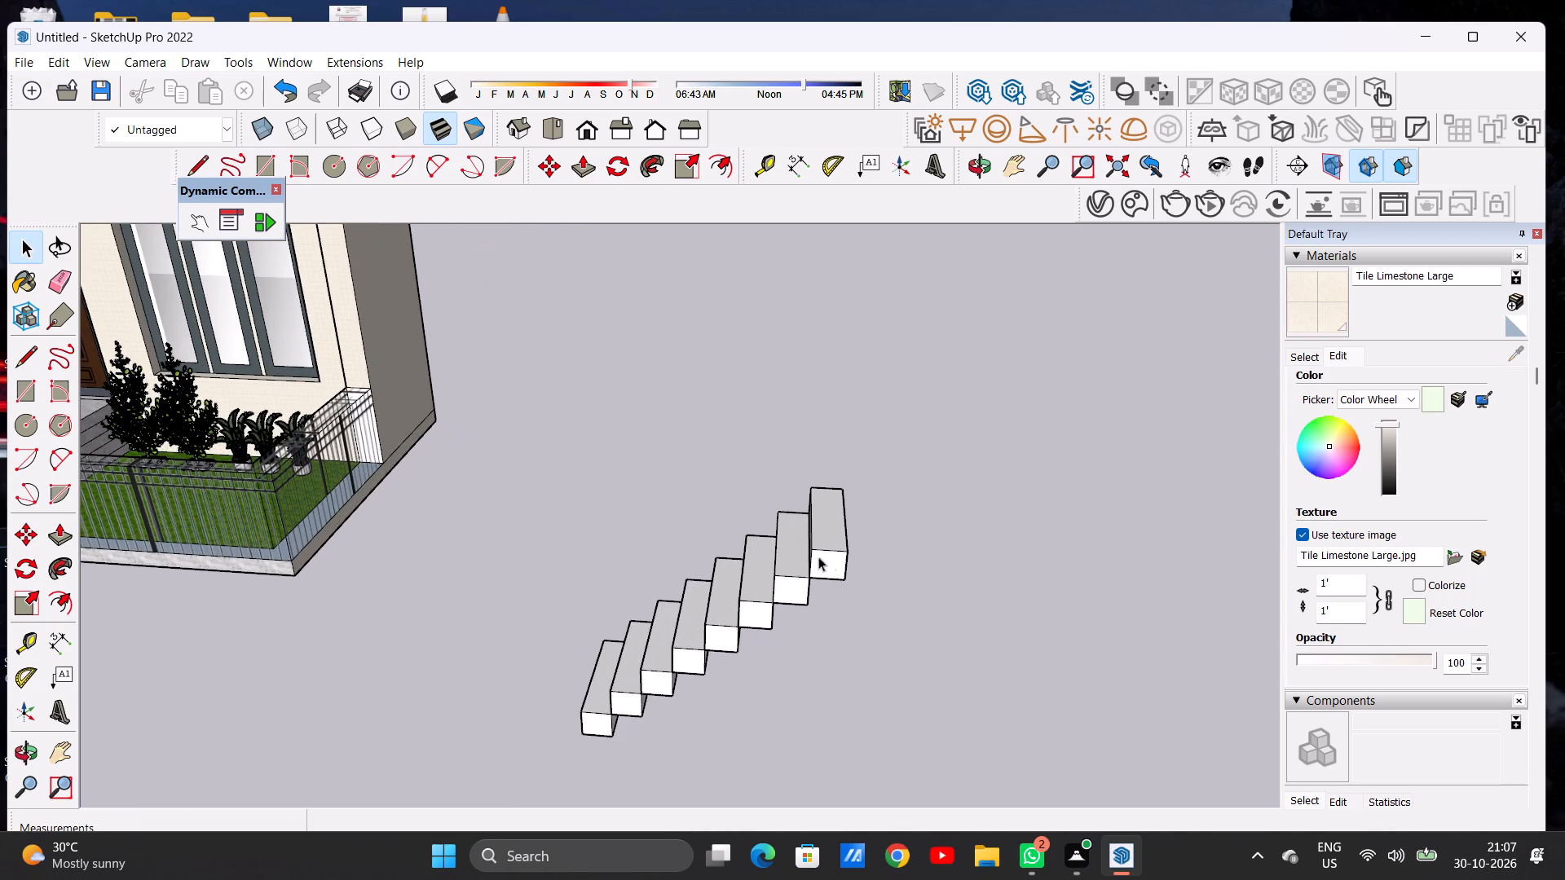
pyautogui.scroll(-6, 800, 554)
pyautogui.click(834, 556)
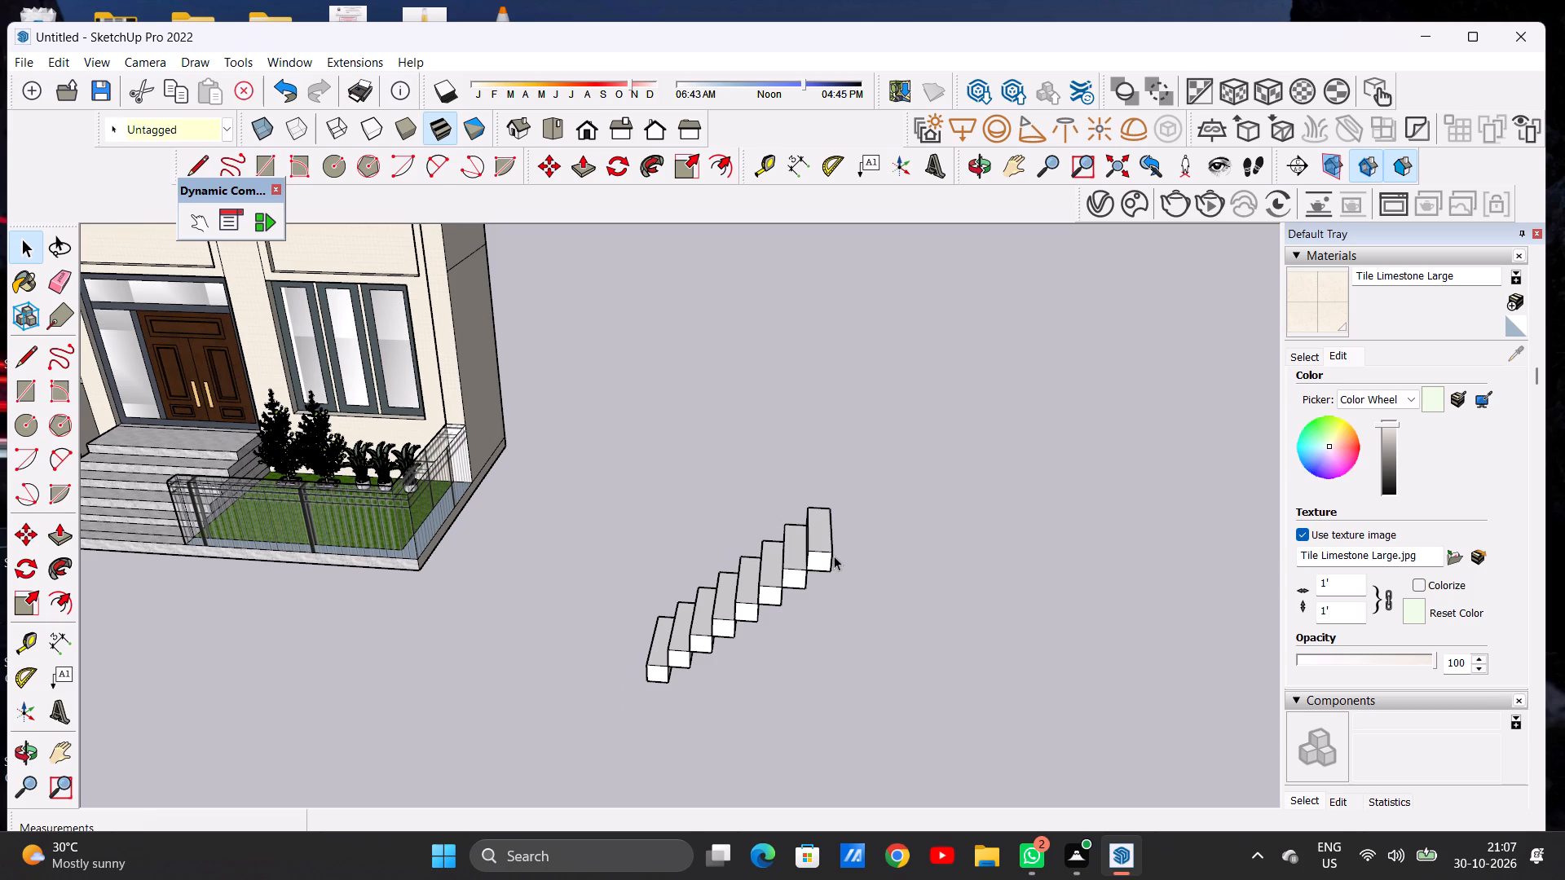
pyautogui.scroll(-14, 734, 569)
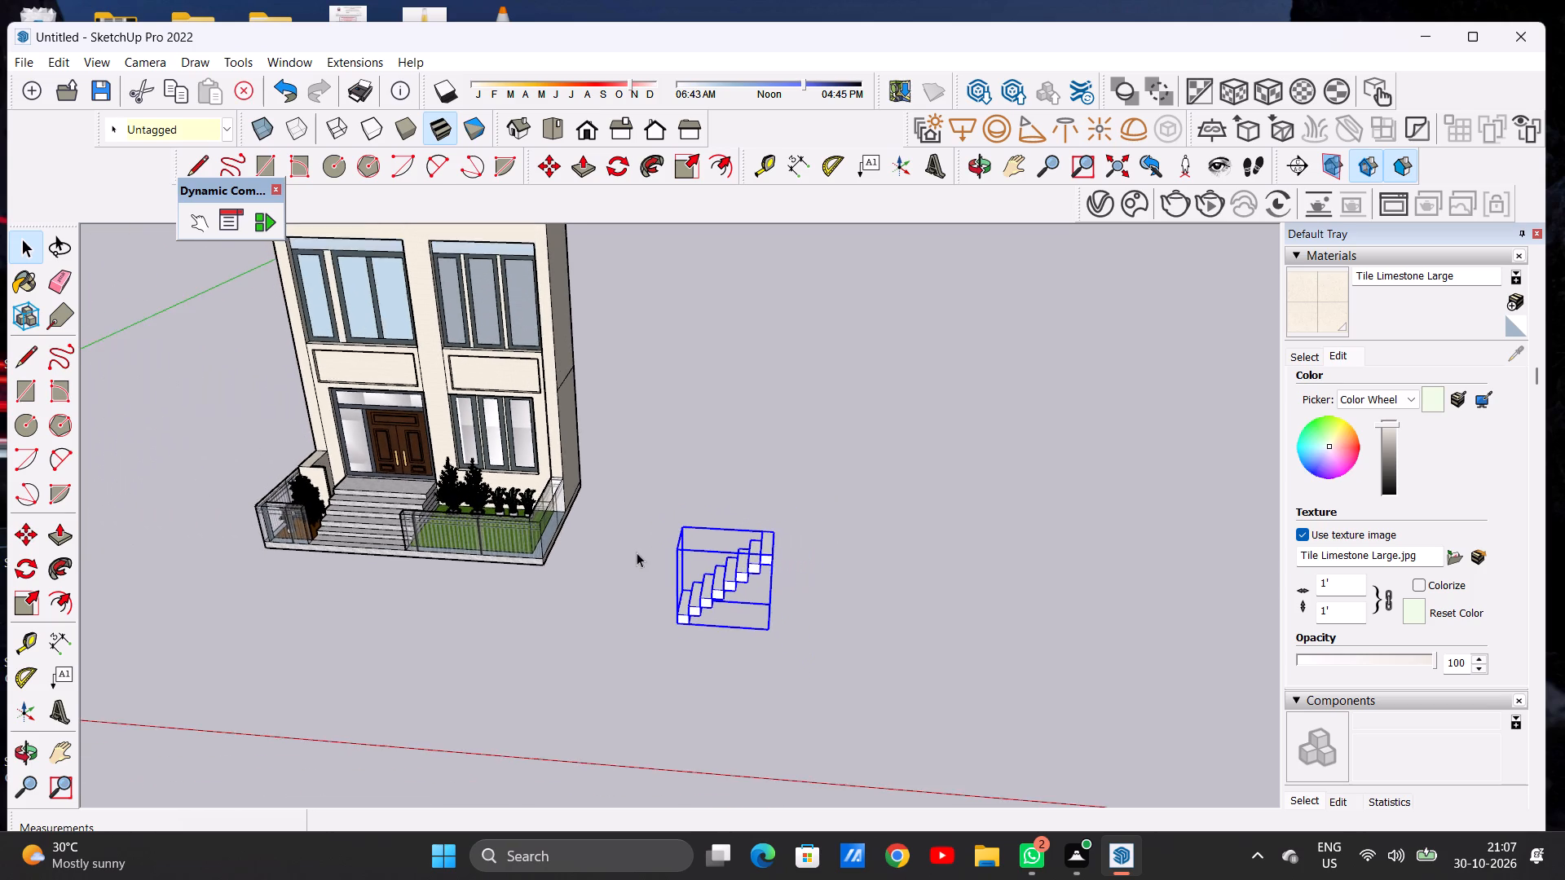
pyautogui.scroll(-5, 633, 554)
pyautogui.moveTo(719, 647); pyautogui.dragTo(727, 673, button='middle')
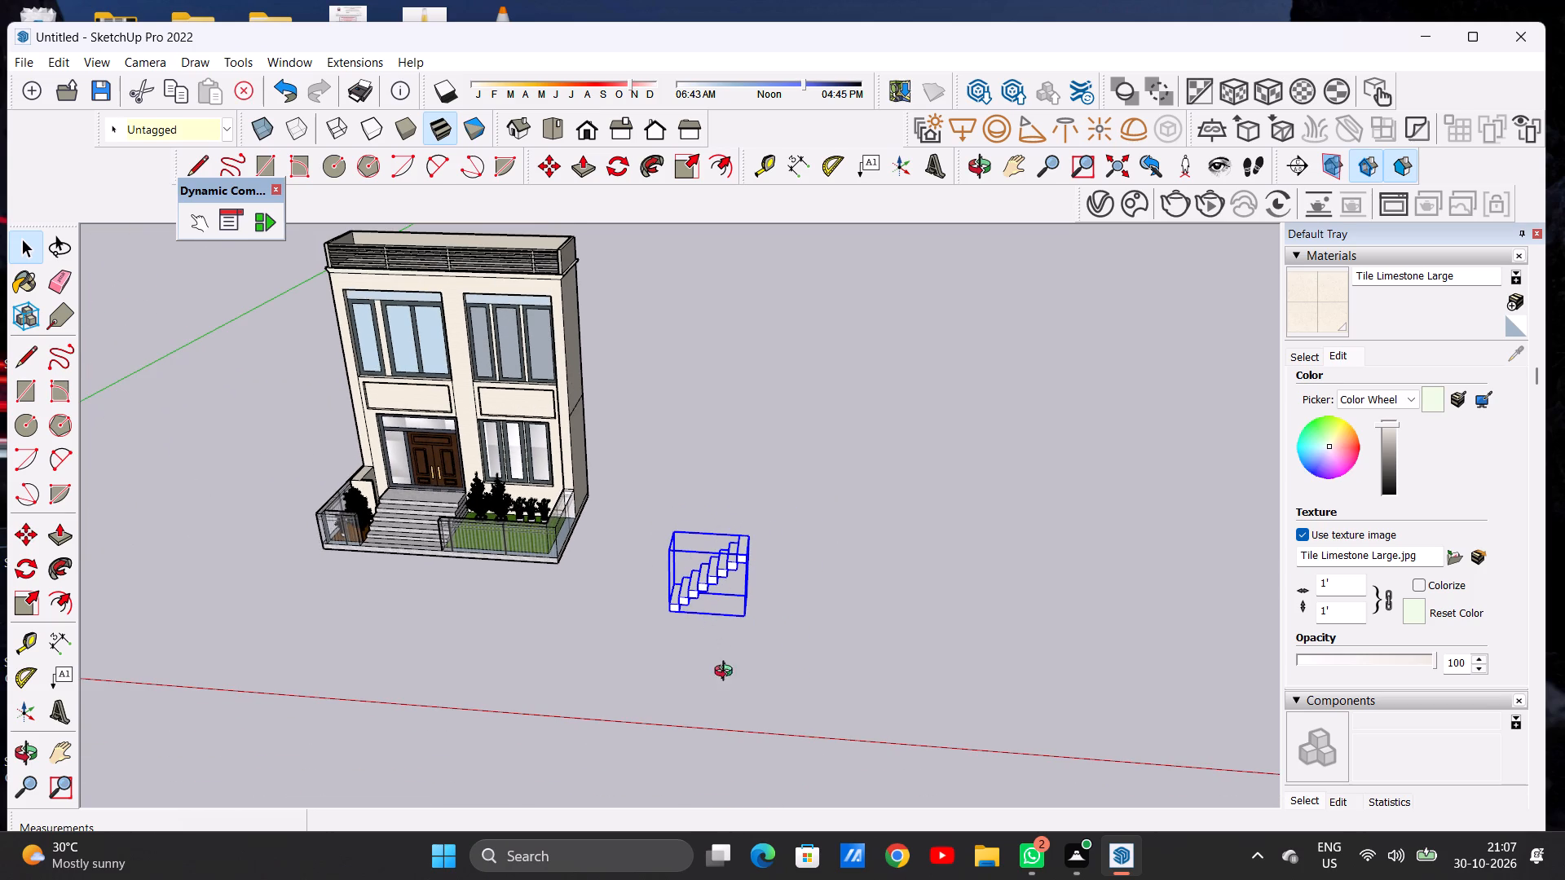
pyautogui.moveTo(727, 673); pyautogui.dragTo(746, 681, button='middle')
pyautogui.scroll(-5, 662, 525)
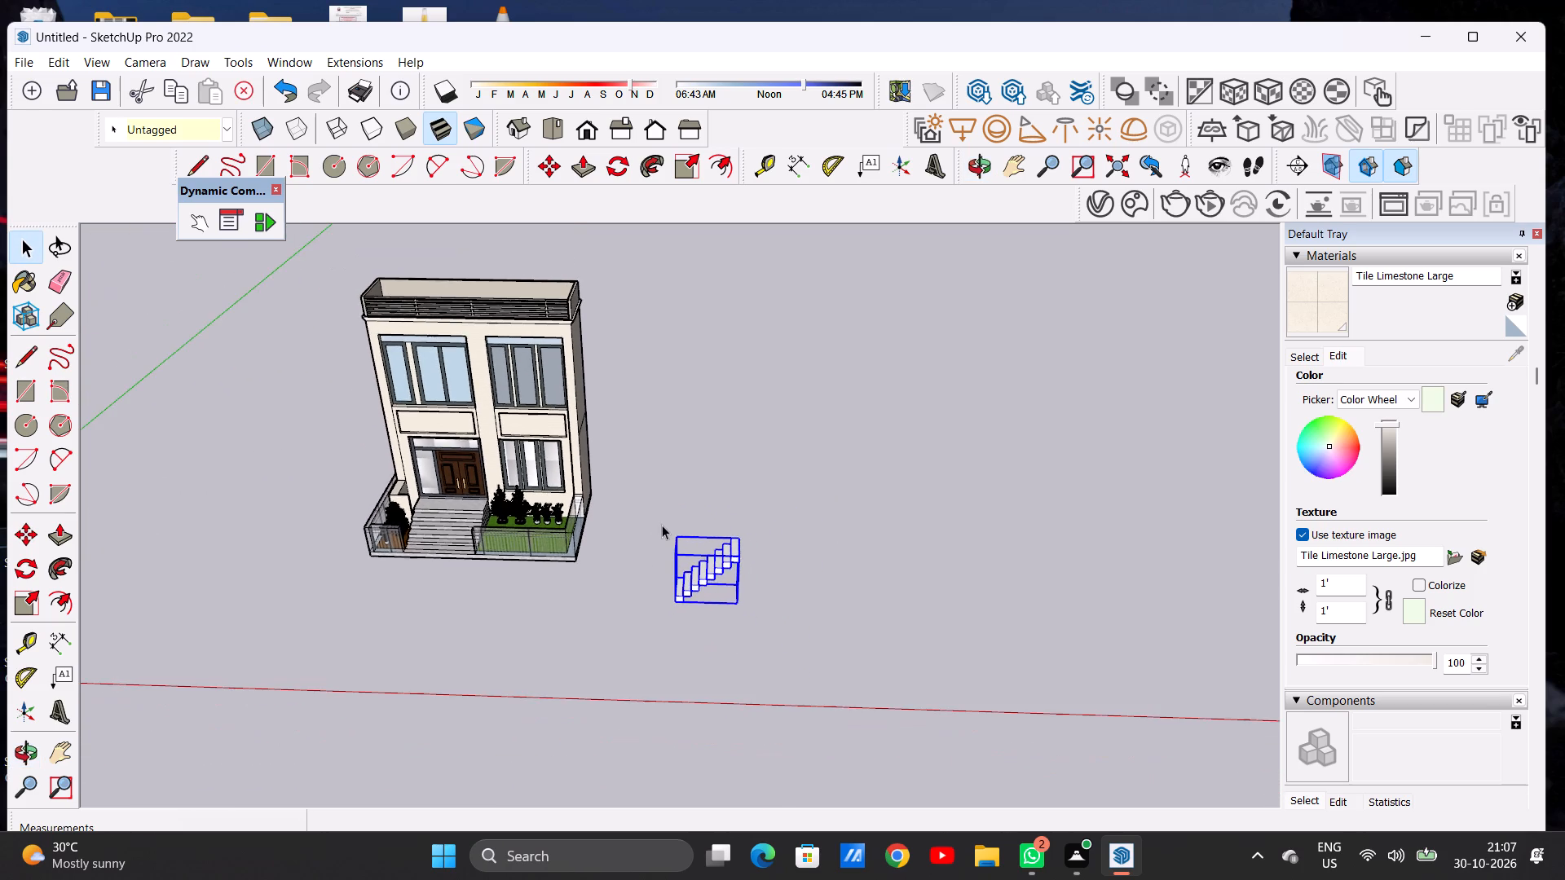
pyautogui.scroll(-5, 662, 525)
pyautogui.scroll(7, 741, 570)
pyautogui.scroll(-1, 741, 570)
pyautogui.scroll(6, 741, 570)
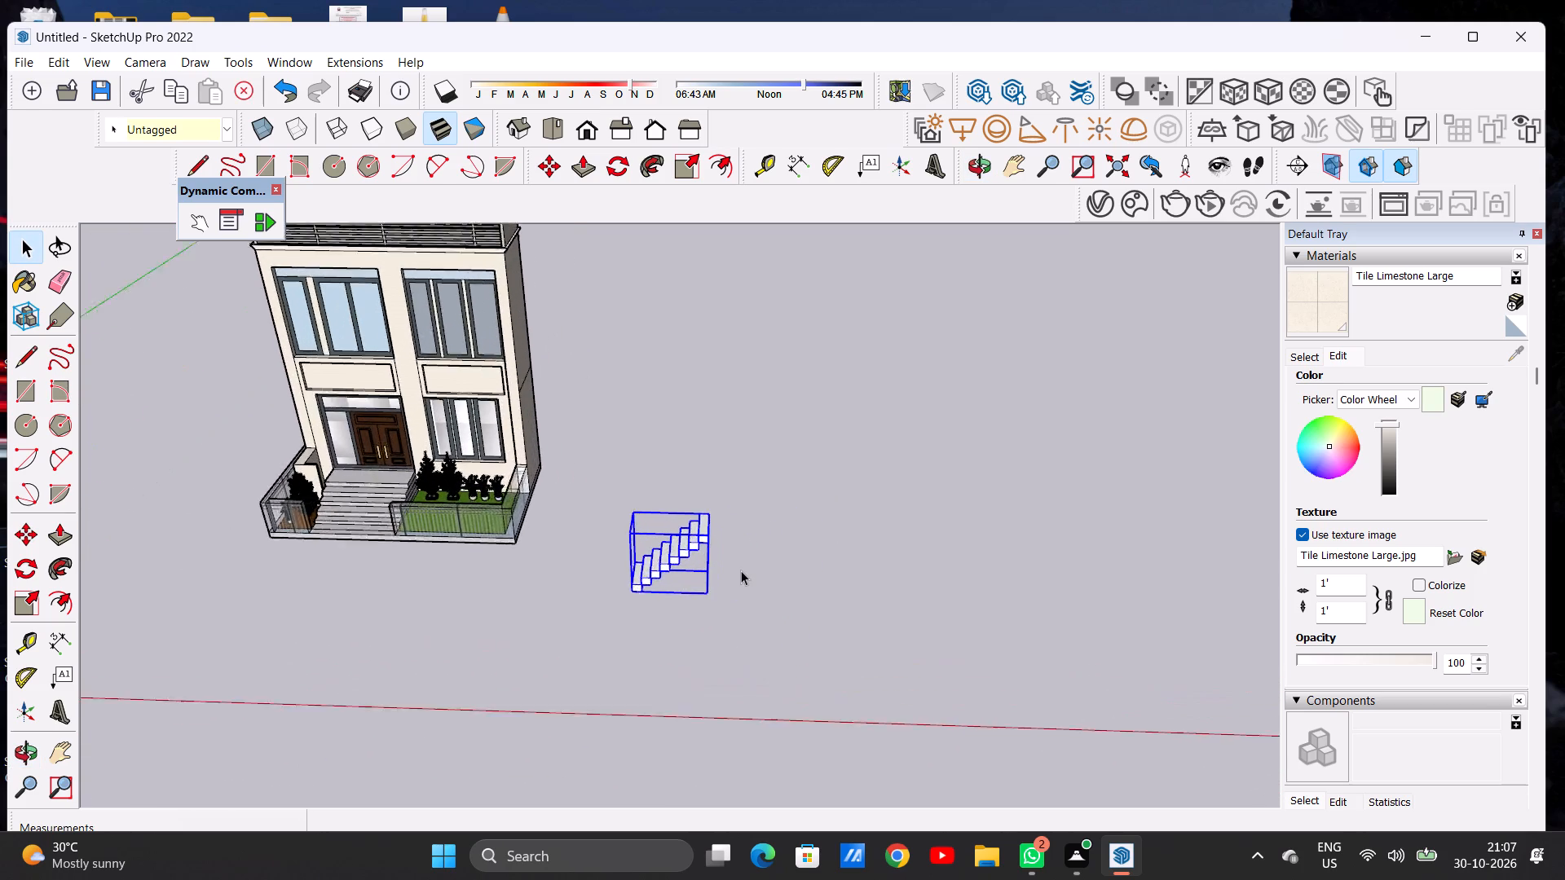
pyautogui.scroll(5, 741, 570)
pyautogui.moveTo(746, 577); pyautogui.dragTo(453, 556, button='middle')
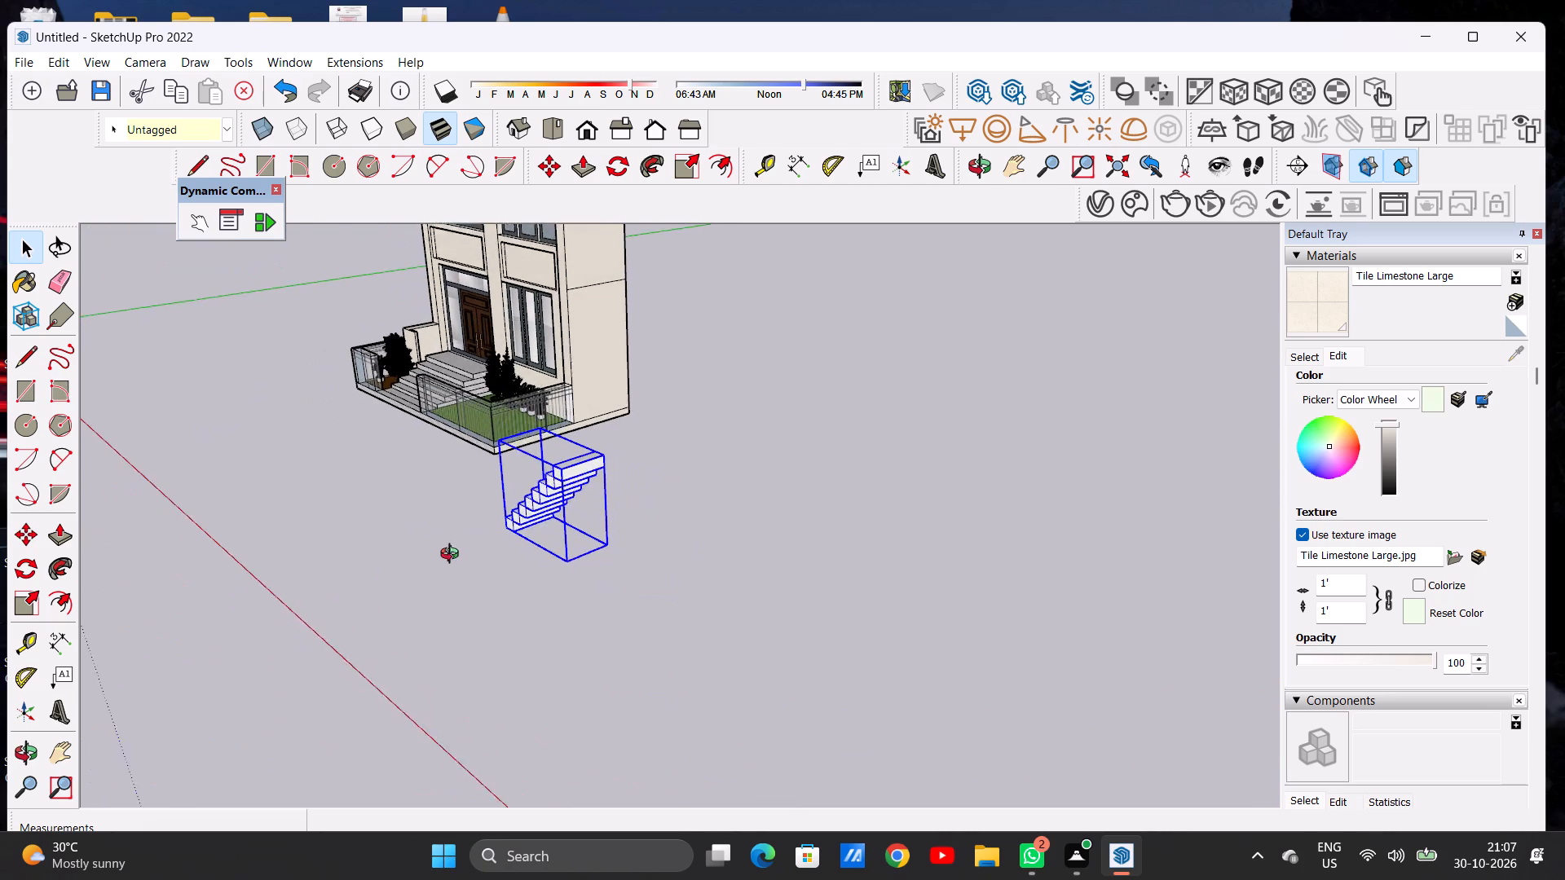
pyautogui.moveTo(453, 556); pyautogui.dragTo(453, 570, button='middle')
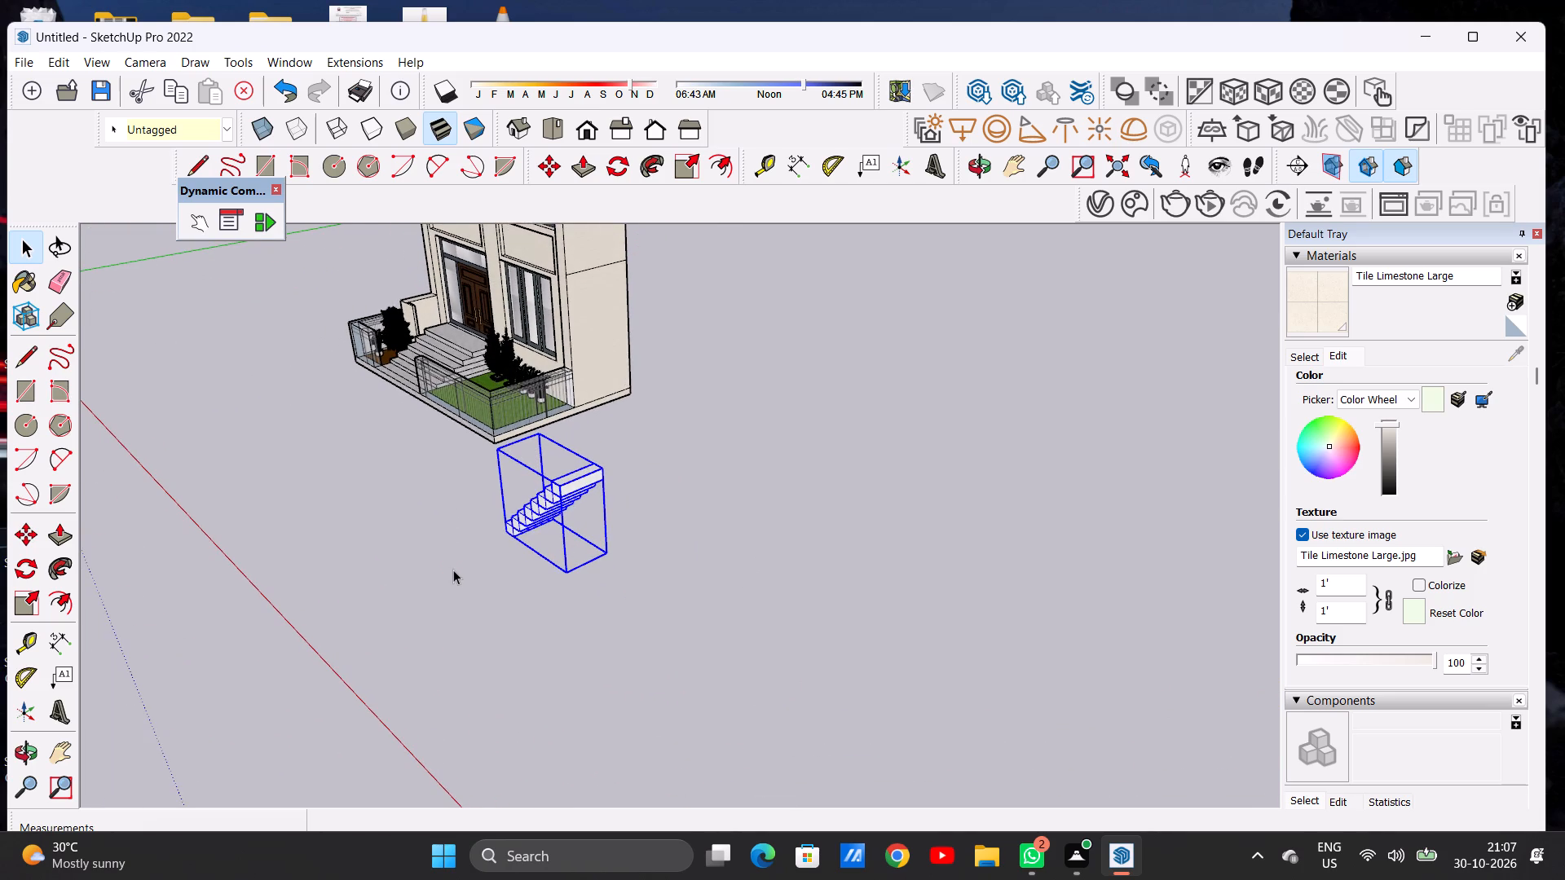
pyautogui.moveTo(525, 538); pyautogui.dragTo(651, 521, button='middle')
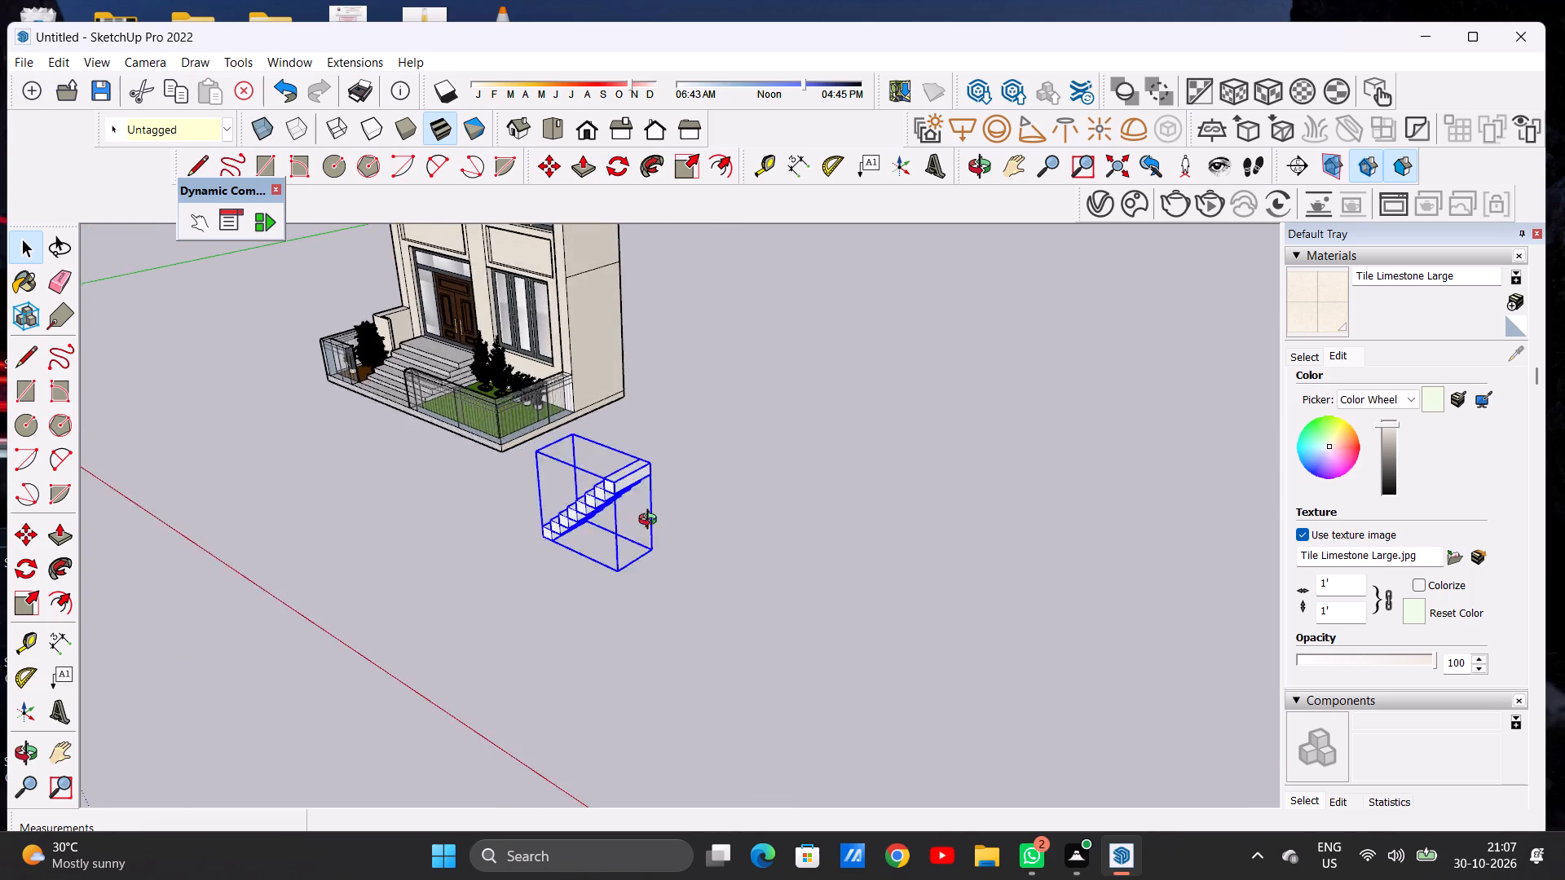
pyautogui.moveTo(651, 521); pyautogui.dragTo(662, 521, button='middle')
pyautogui.click(609, 566)
# Draw a rectangle about 5' 3" by 10' 2" on the ground in front of the separate staircase.
pyautogui.scroll(-7, 536, 551)
pyautogui.moveTo(582, 548); pyautogui.dragTo(671, 592, button='middle')
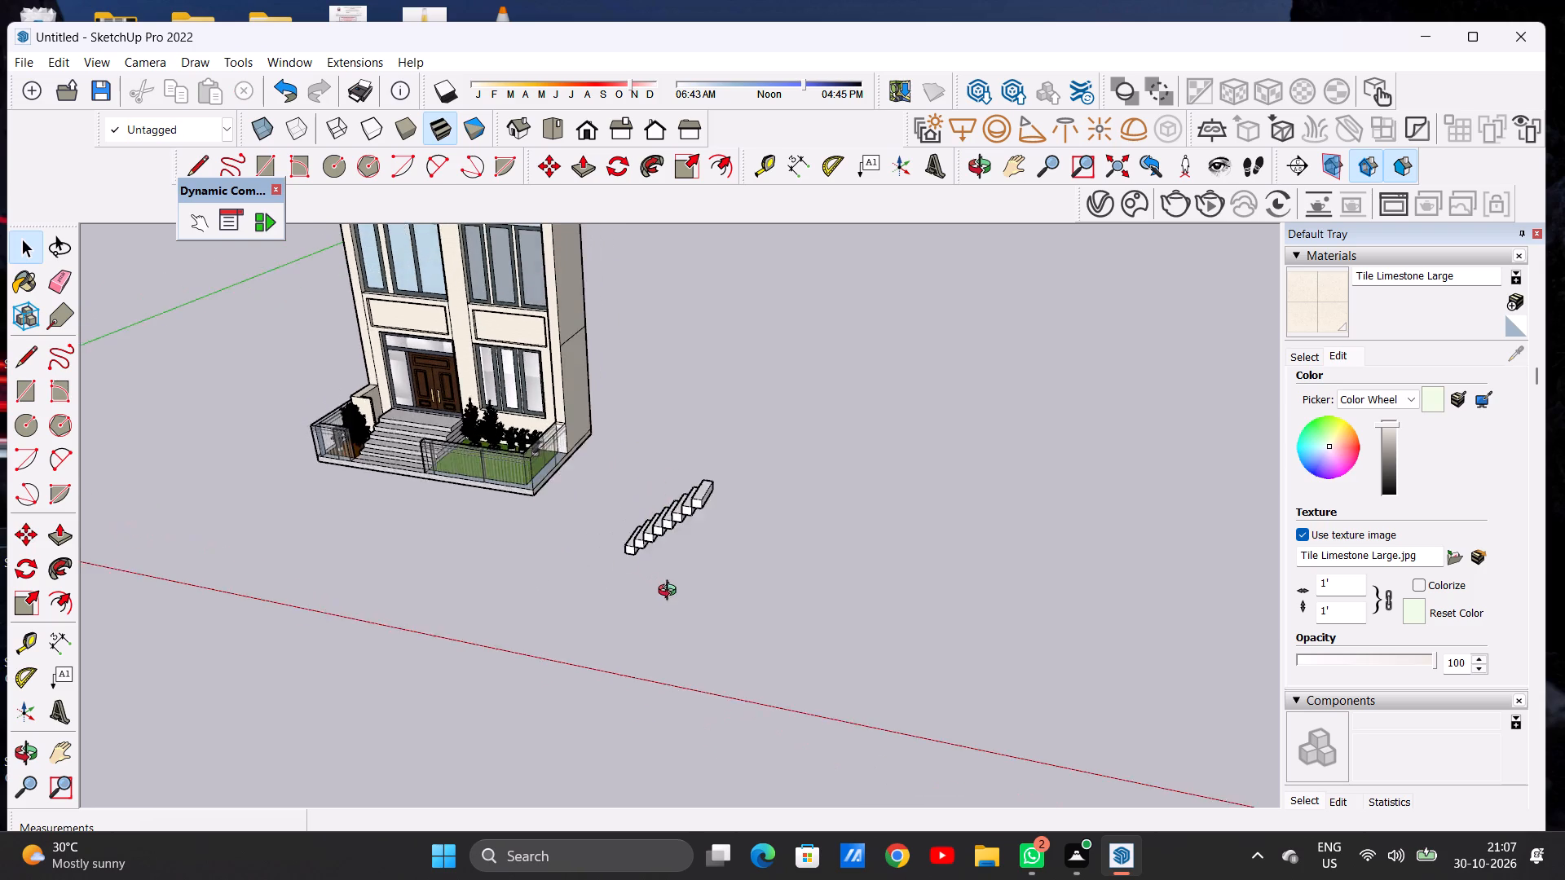
pyautogui.moveTo(671, 592); pyautogui.dragTo(706, 623, button='middle')
pyautogui.press('r')
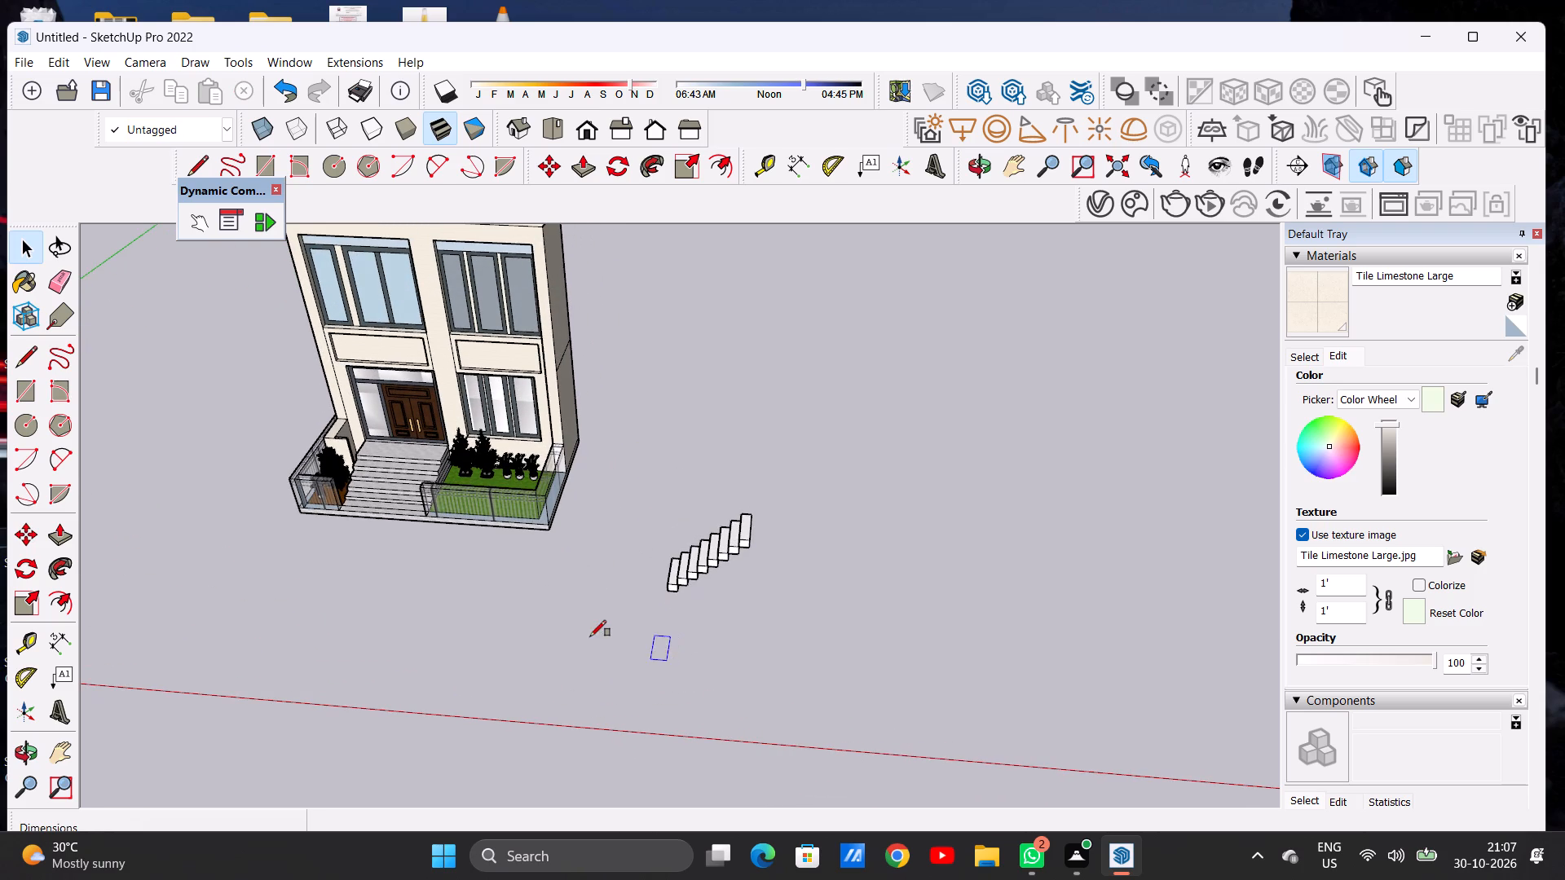
pyautogui.click(646, 623)
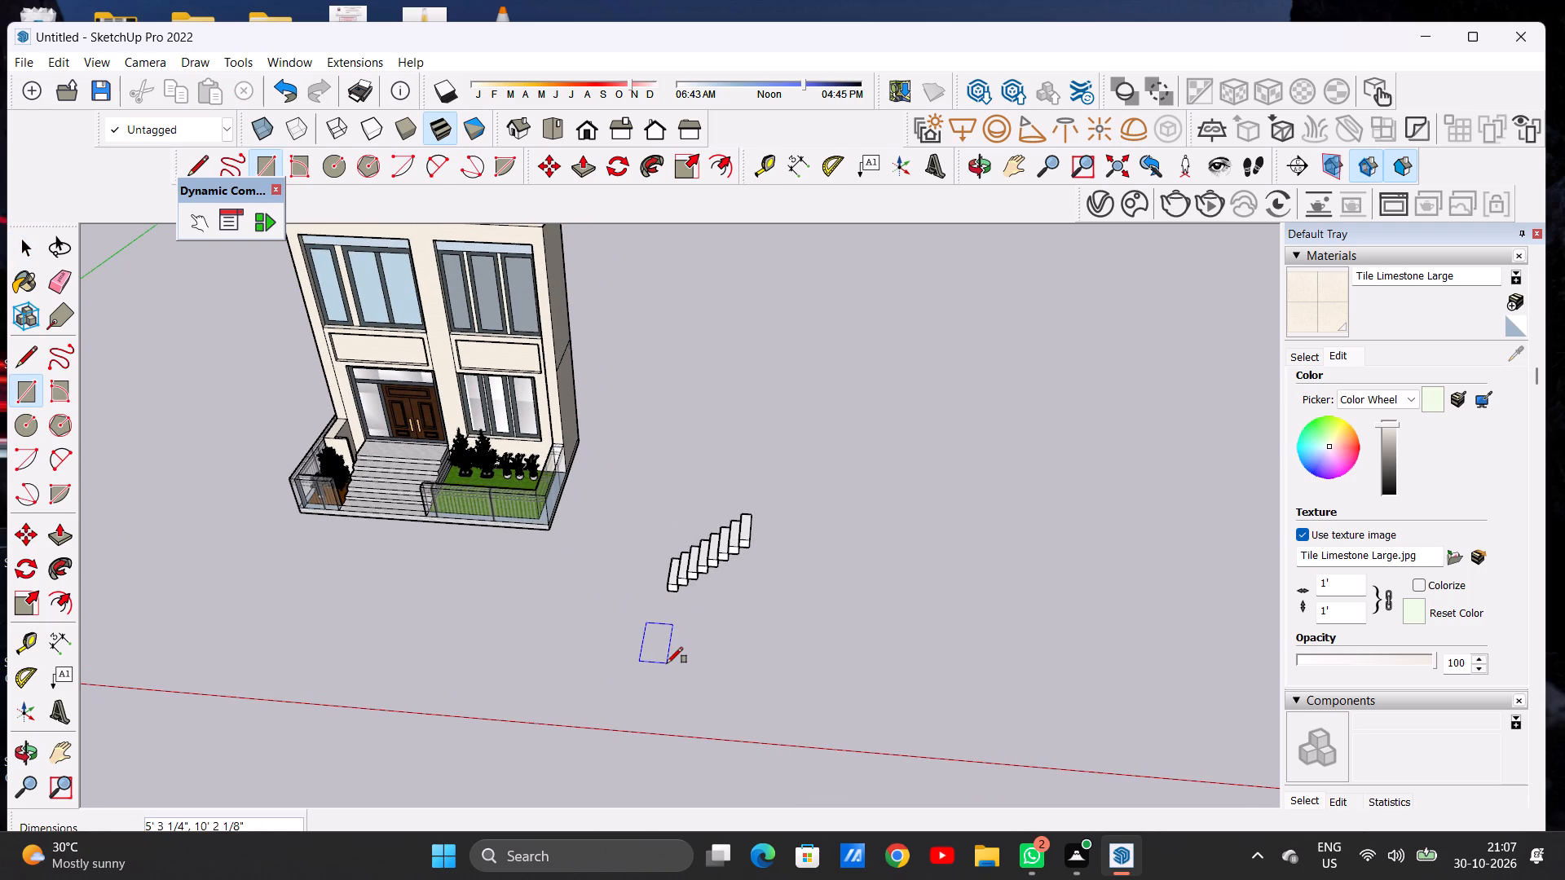
pyautogui.click(667, 663)
pyautogui.press('space')
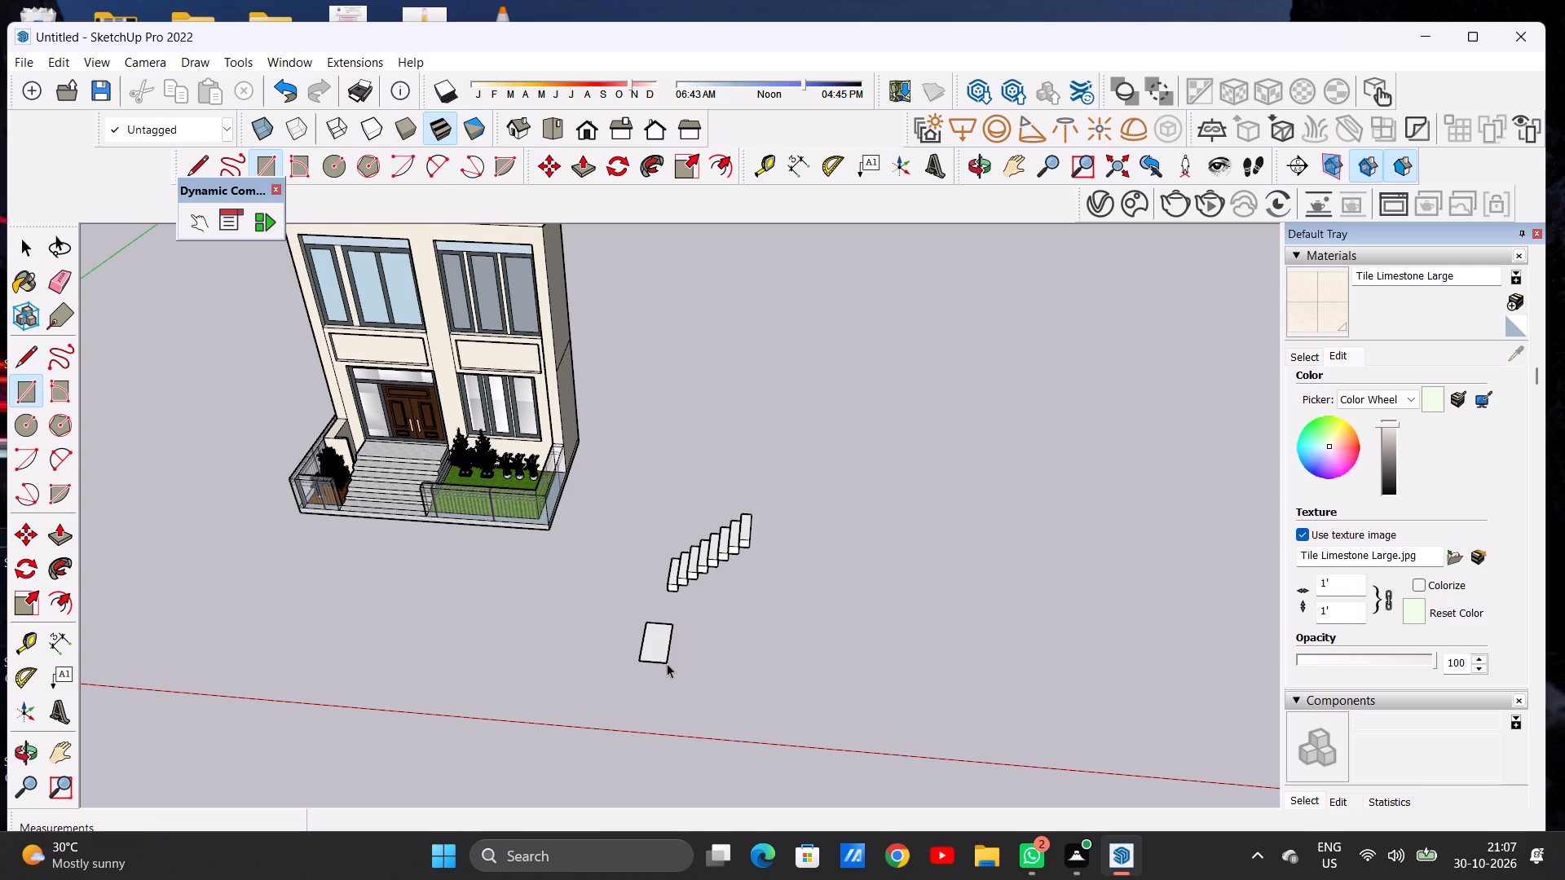
# Push/Pull the ground rectangle upward into a slab about 1' 4" thick.
pyautogui.scroll(20, 656, 649)
pyautogui.scroll(-1, 671, 660)
pyautogui.scroll(5, 671, 660)
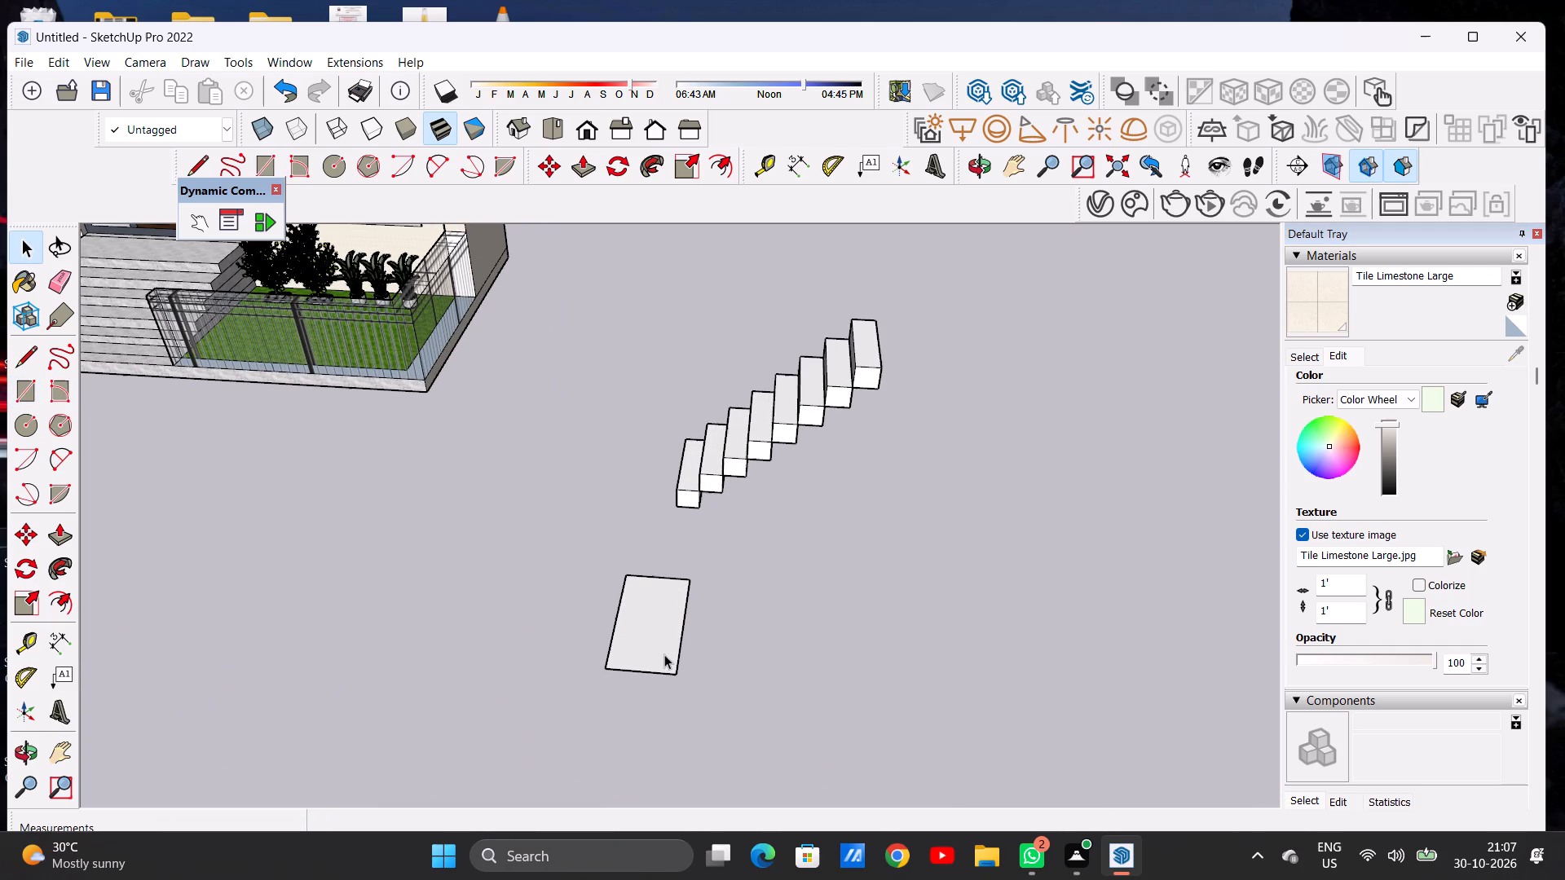
pyautogui.press('p')
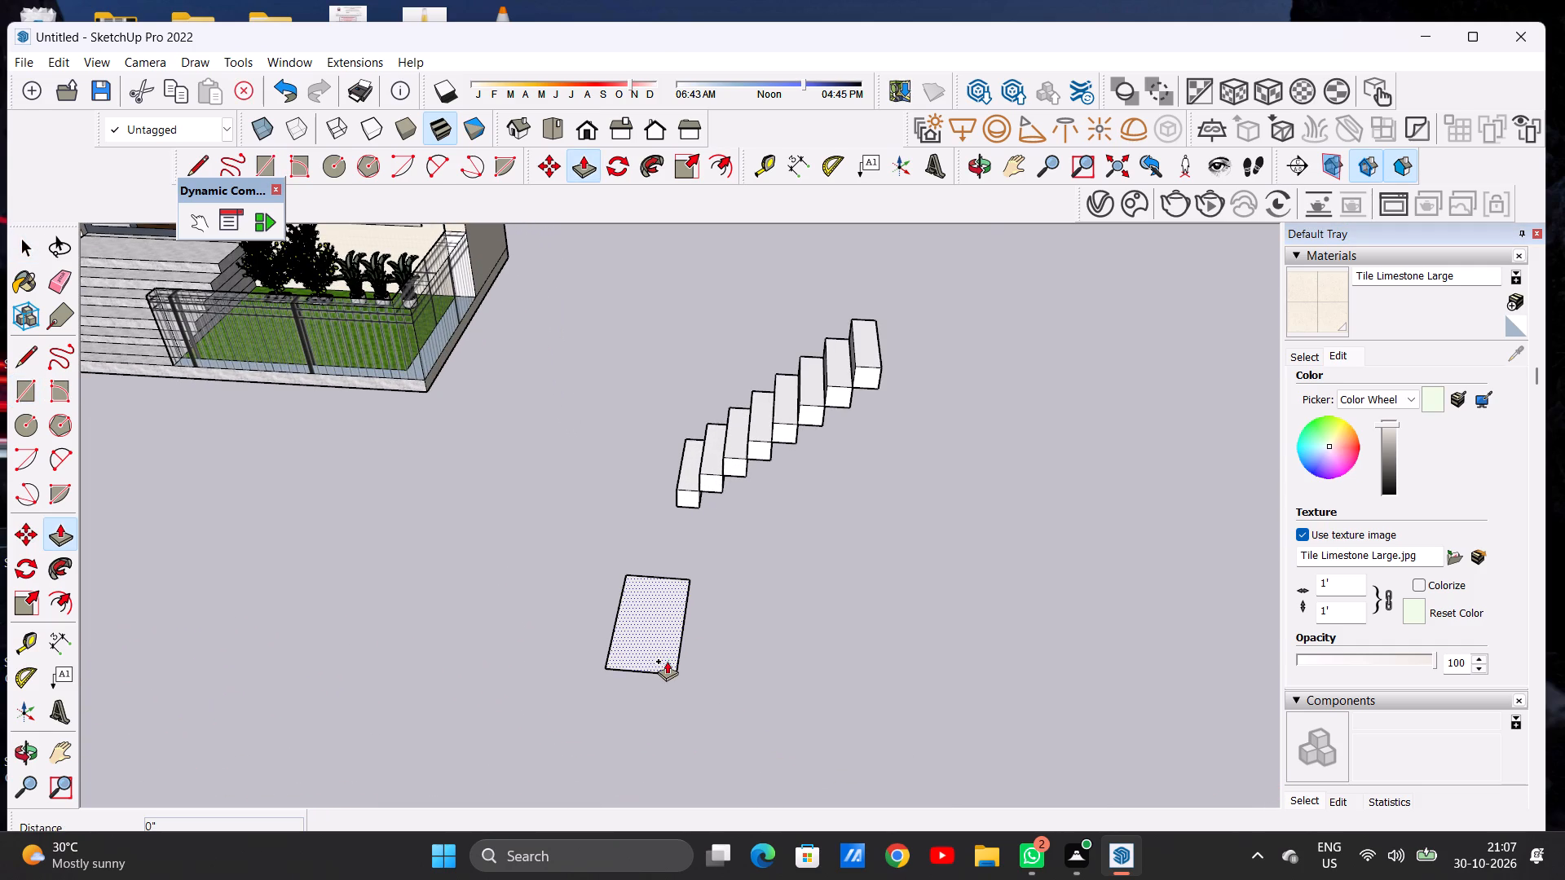
pyautogui.scroll(7, 667, 661)
pyautogui.click(667, 661)
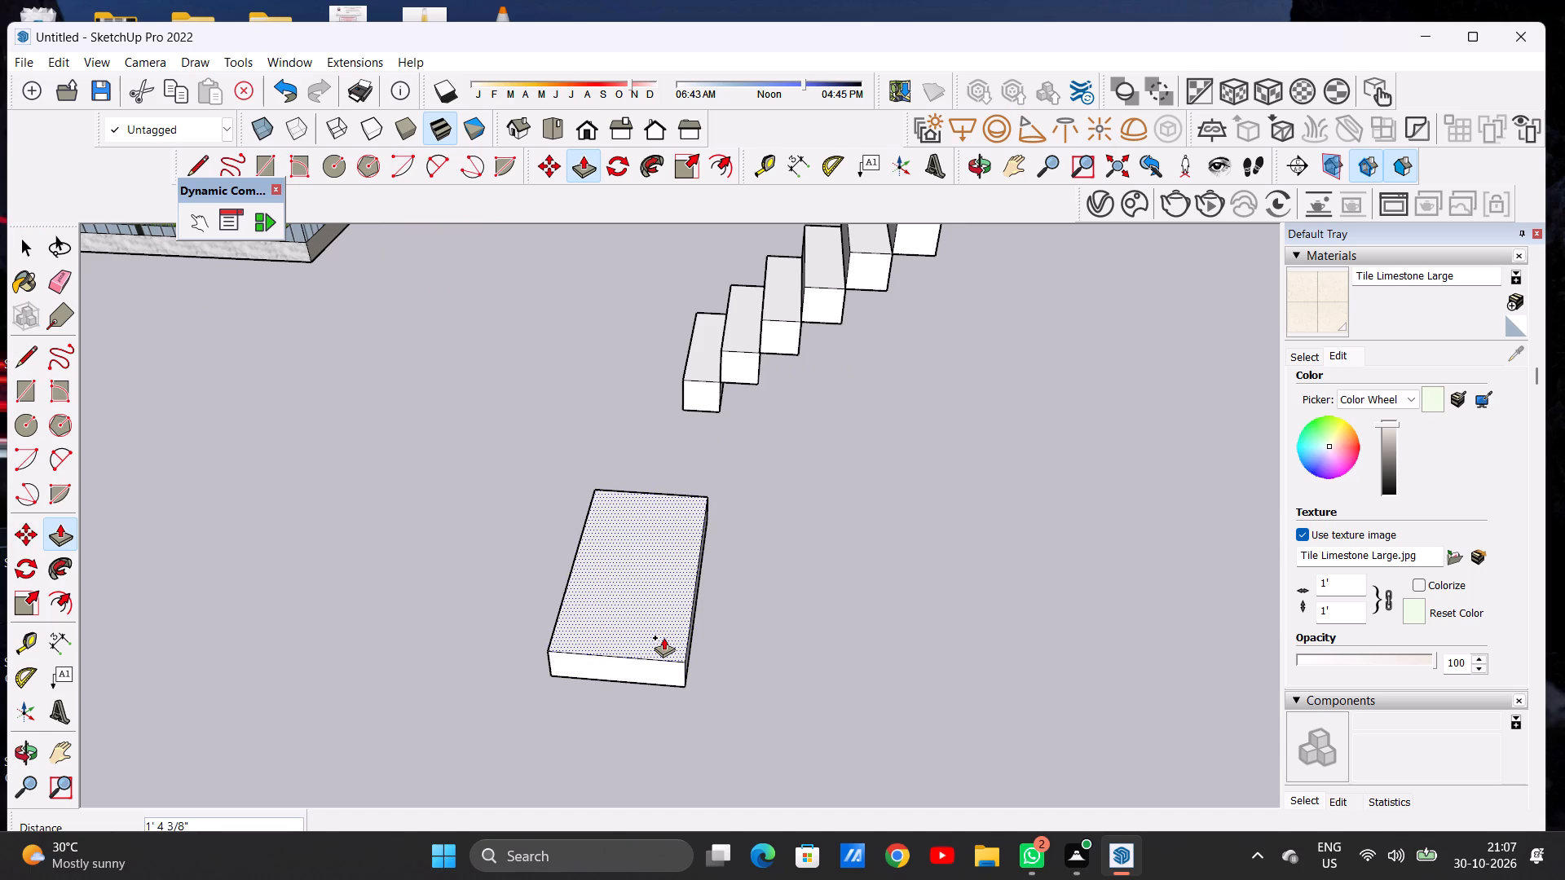
pyautogui.click(663, 637)
pyautogui.press('space')
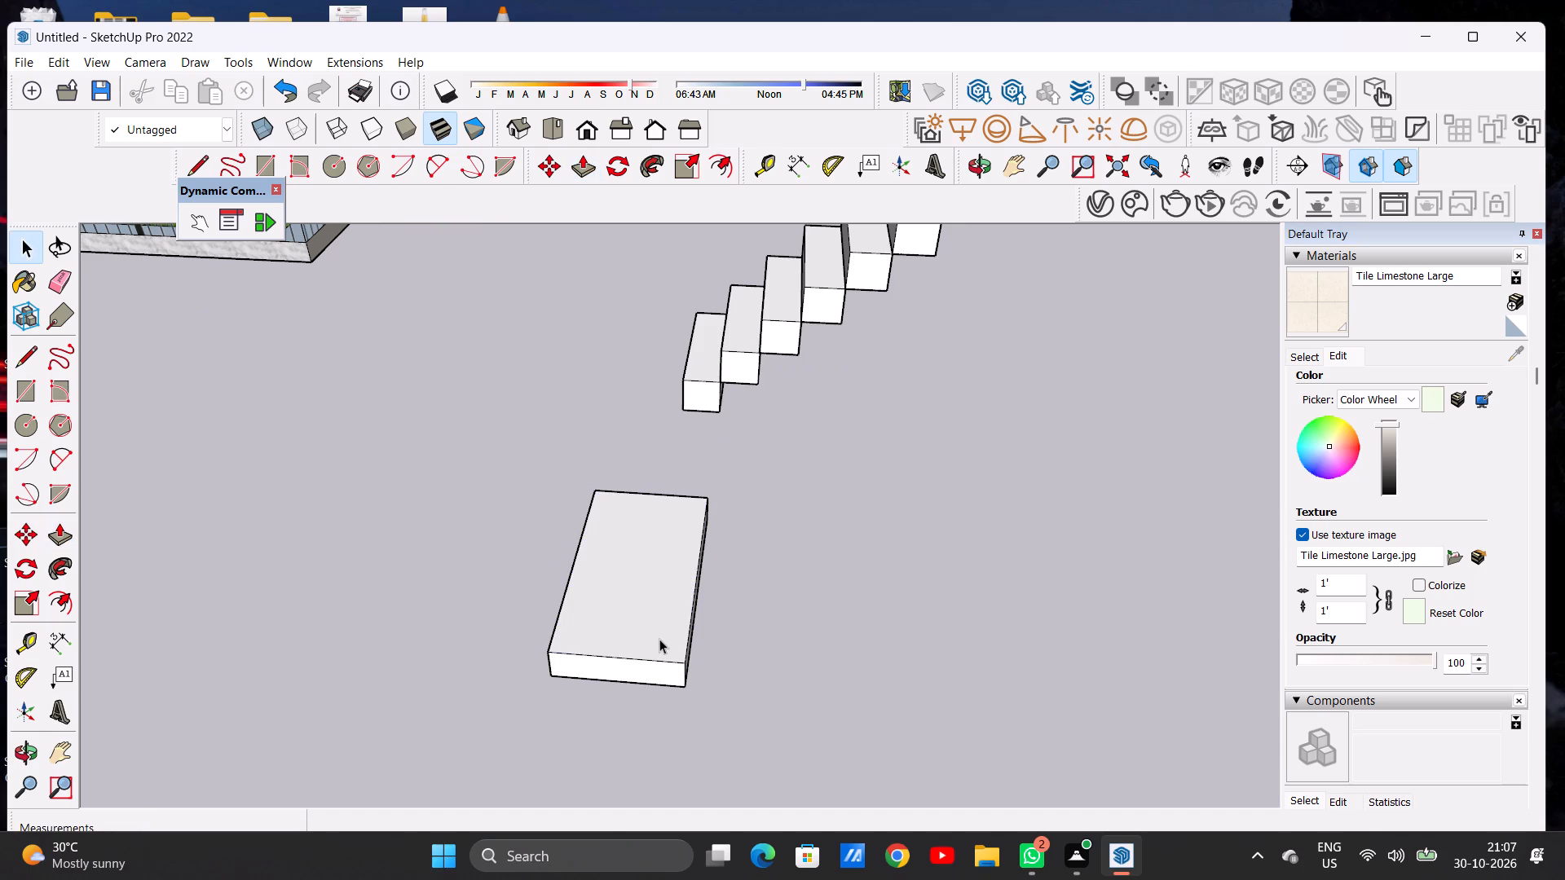
# Make all faces and edges of the new slab into a group.
pyautogui.tripleClick(648, 660)
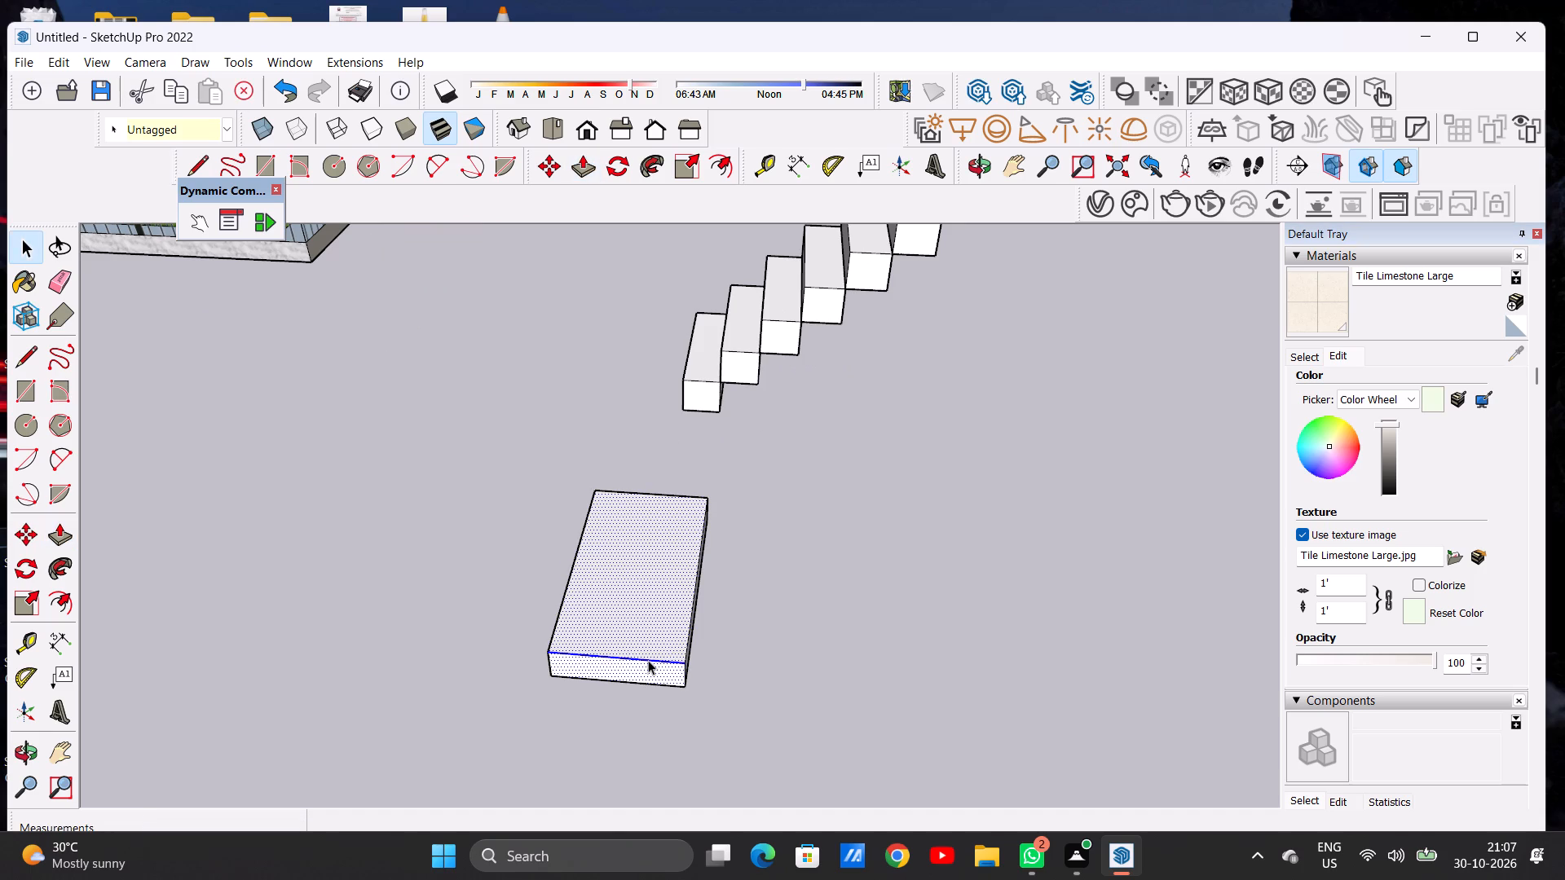
pyautogui.click(648, 660)
pyautogui.rightClick(648, 660)
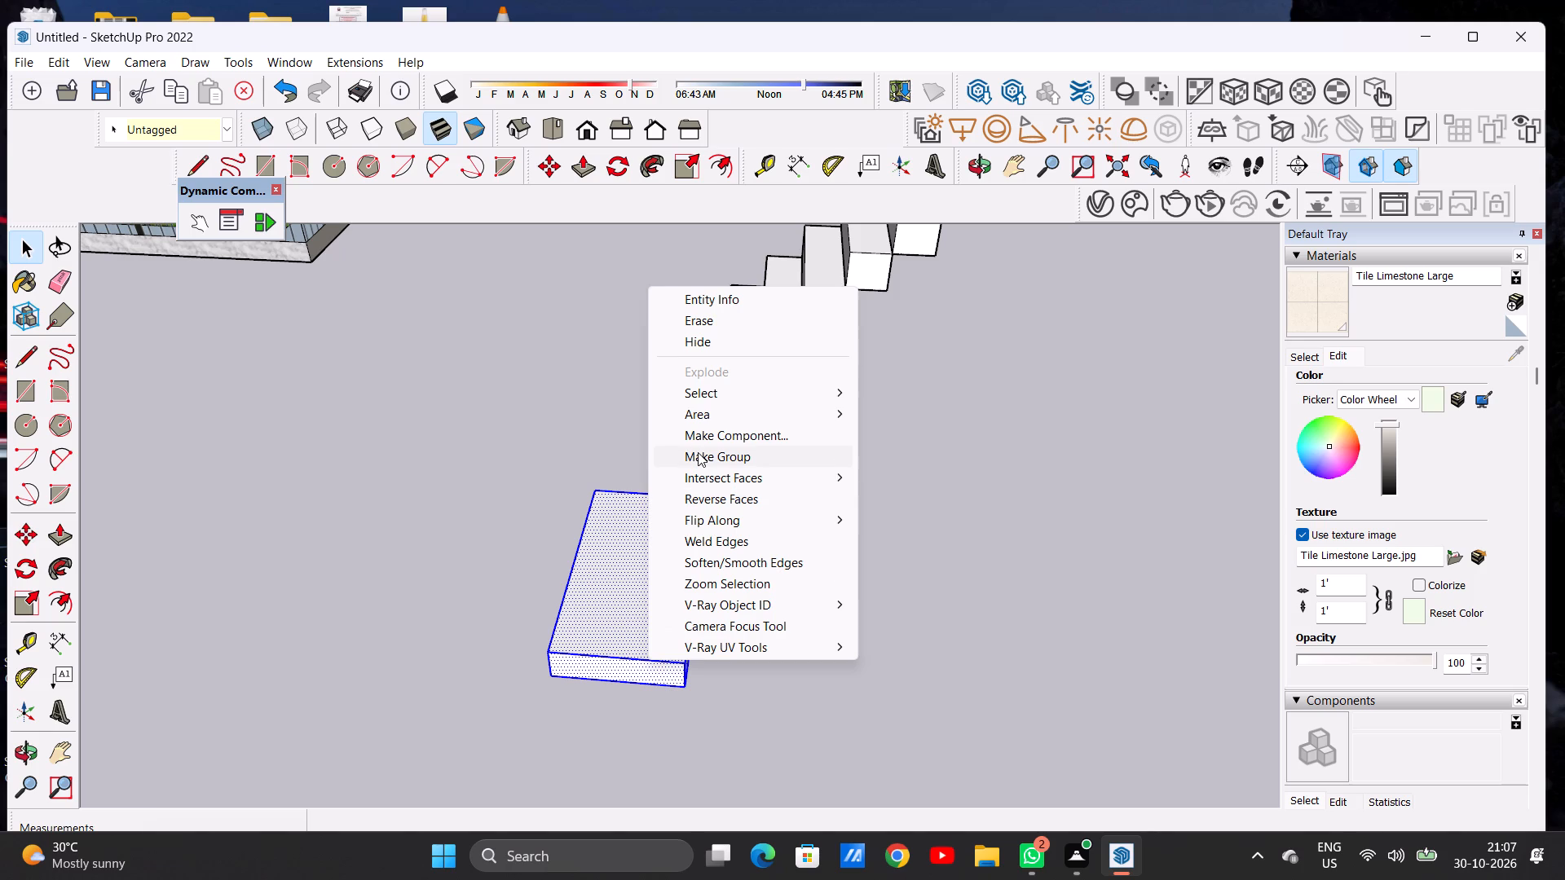
pyautogui.click(698, 452)
pyautogui.scroll(-7, 673, 566)
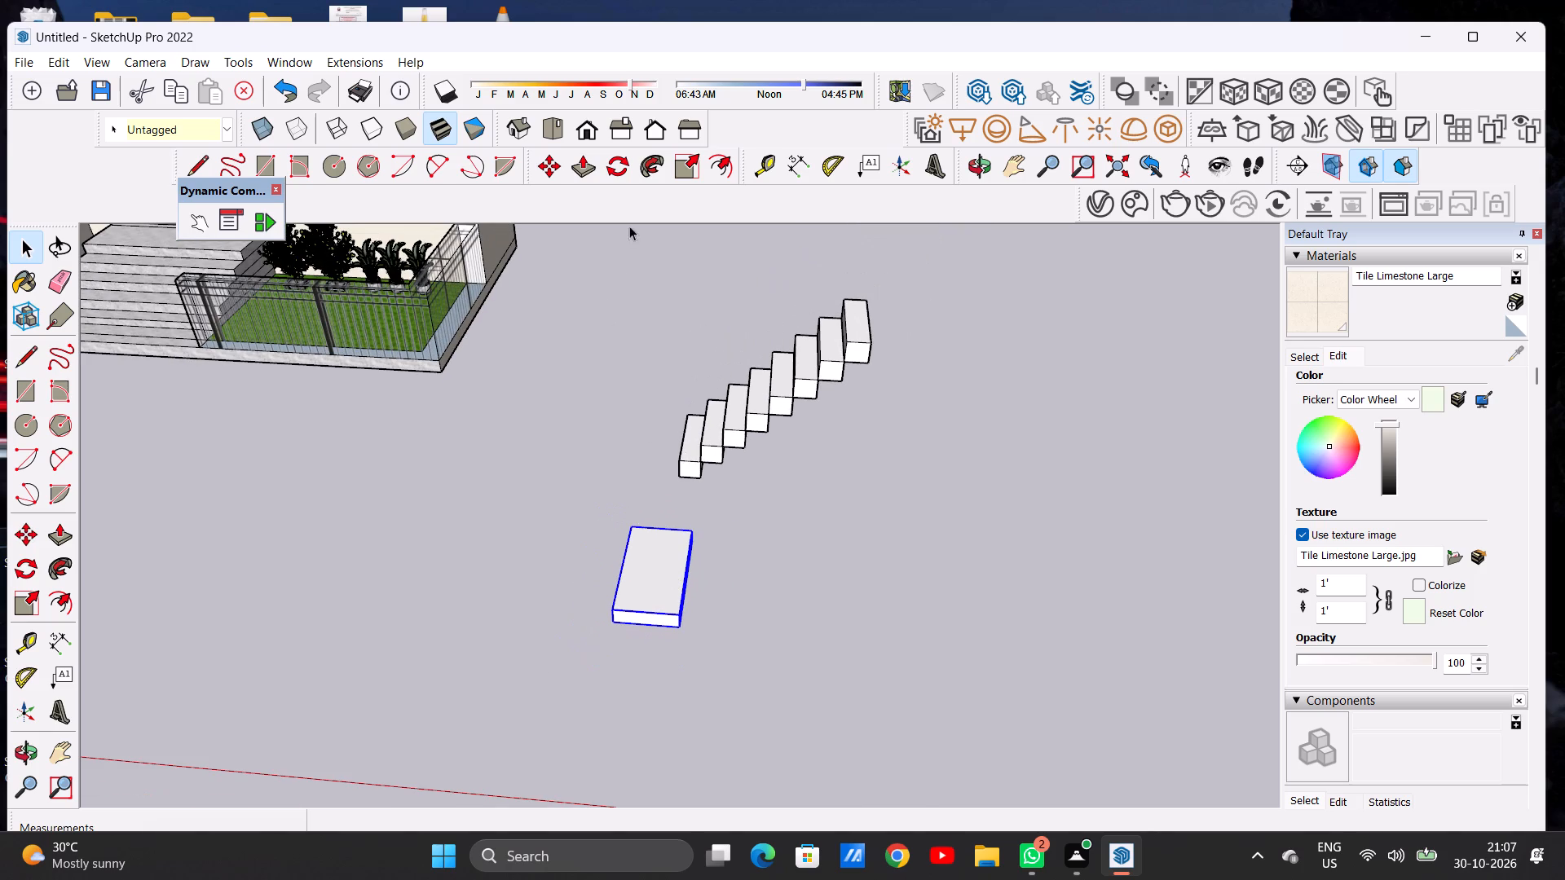
# Scale the slab group down to about 0.72 of its length along the green axis, keeping its thickness.
pyautogui.click(681, 172)
pyautogui.moveTo(717, 601); pyautogui.dragTo(496, 624, button='middle')
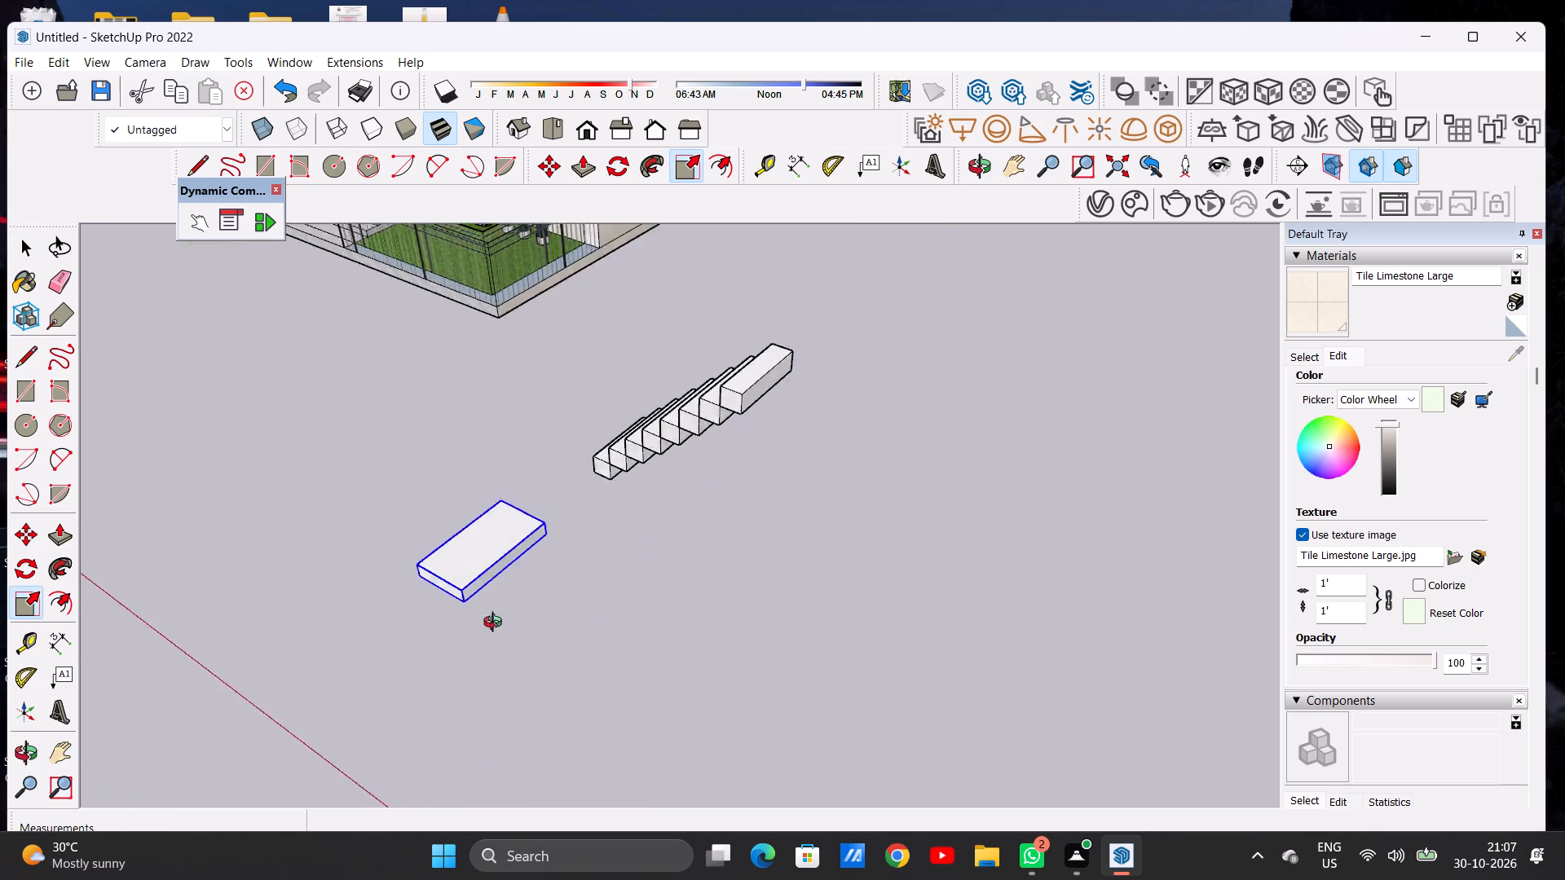
pyautogui.moveTo(496, 624); pyautogui.dragTo(351, 649, button='middle')
pyautogui.scroll(7, 459, 495)
pyautogui.scroll(1, 448, 402)
pyautogui.scroll(-1, 447, 399)
pyautogui.scroll(3, 447, 395)
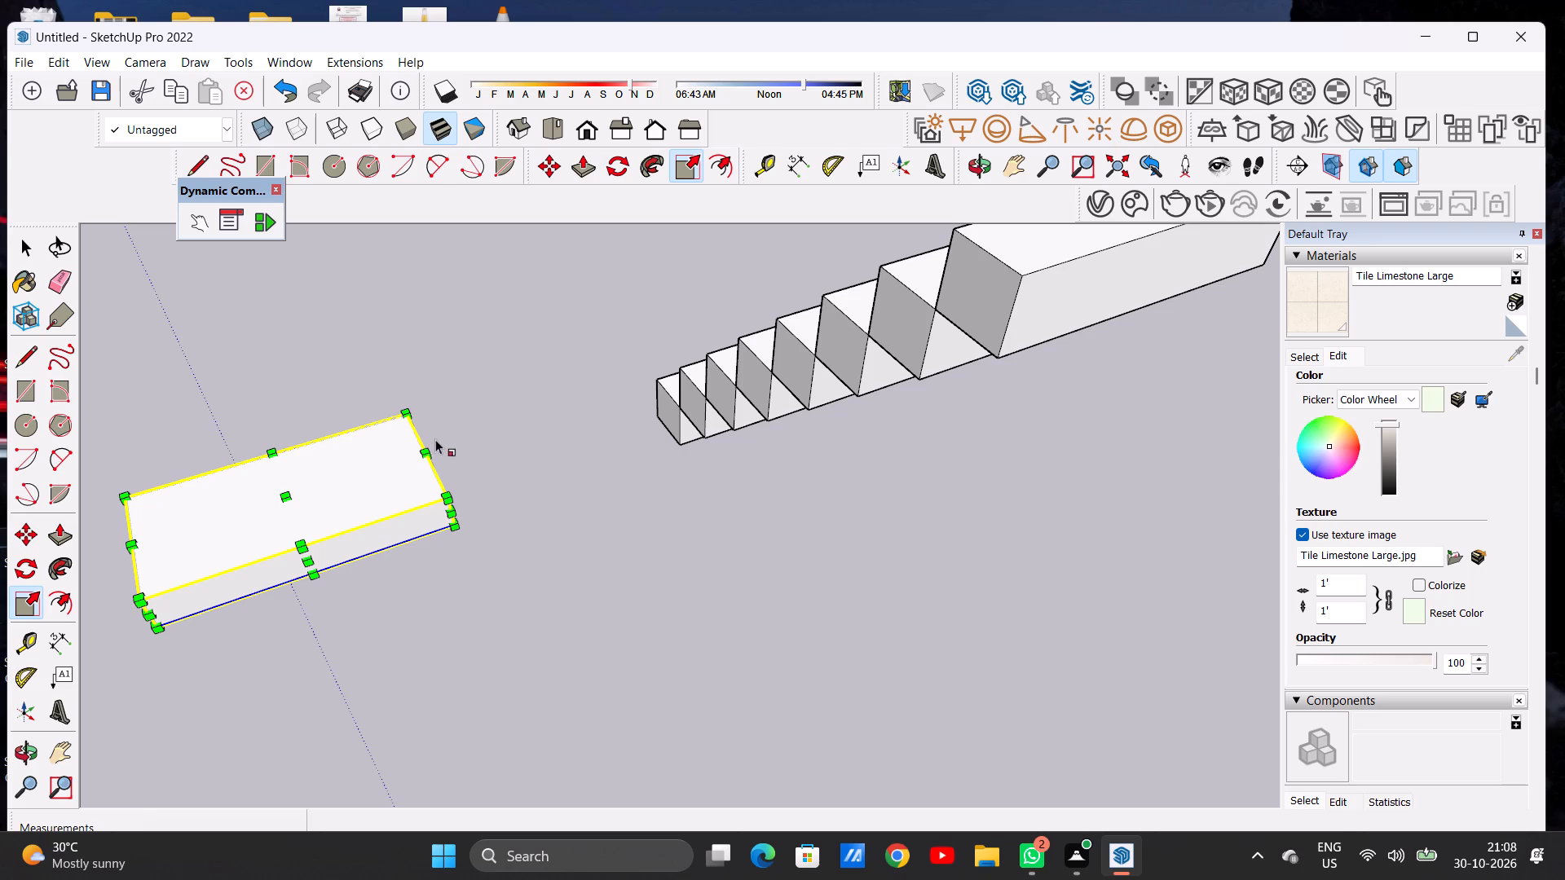
pyautogui.click(426, 456)
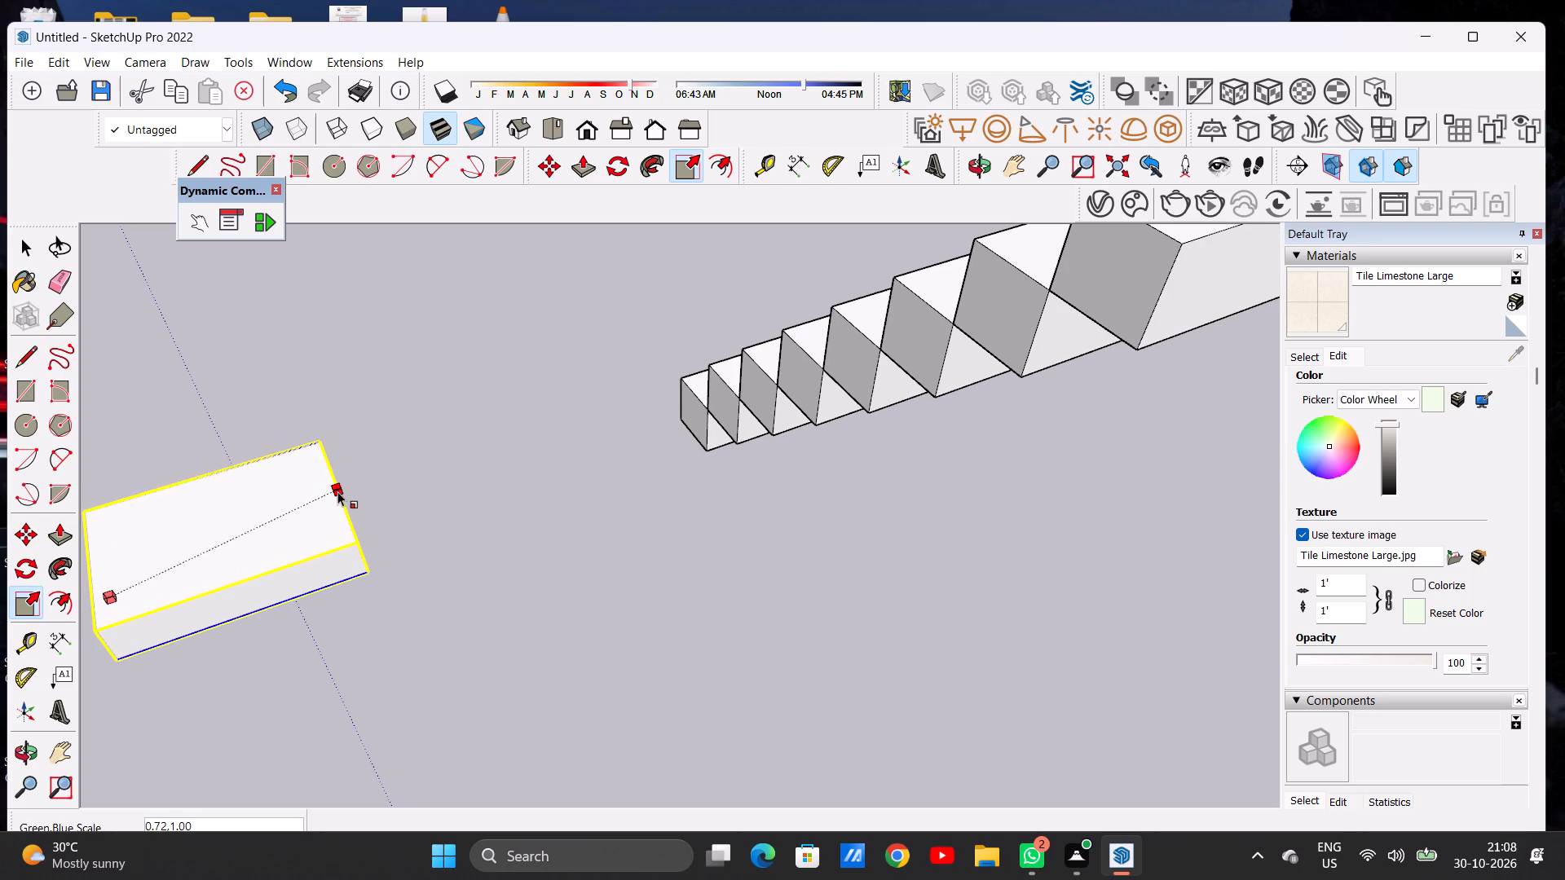
pyautogui.click(337, 491)
pyautogui.press('space')
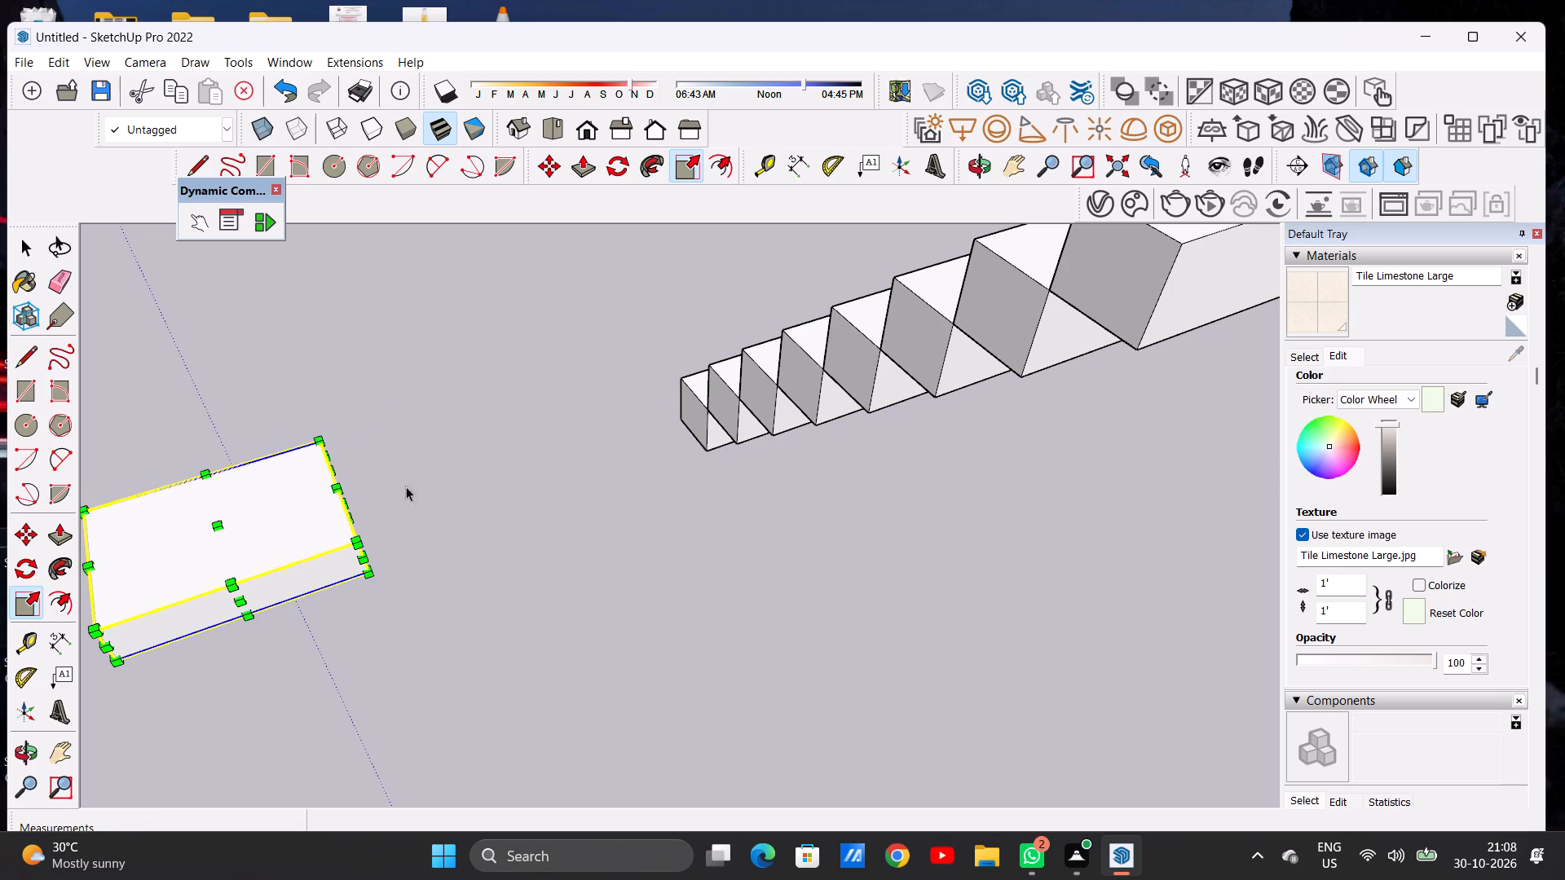
# Move the slab by its bottom corner about 28' 6" onto the front end of the staircase's top step.
pyautogui.scroll(-11, 424, 495)
pyautogui.scroll(-5, 637, 457)
pyautogui.moveTo(419, 522); pyautogui.dragTo(528, 519, button='middle')
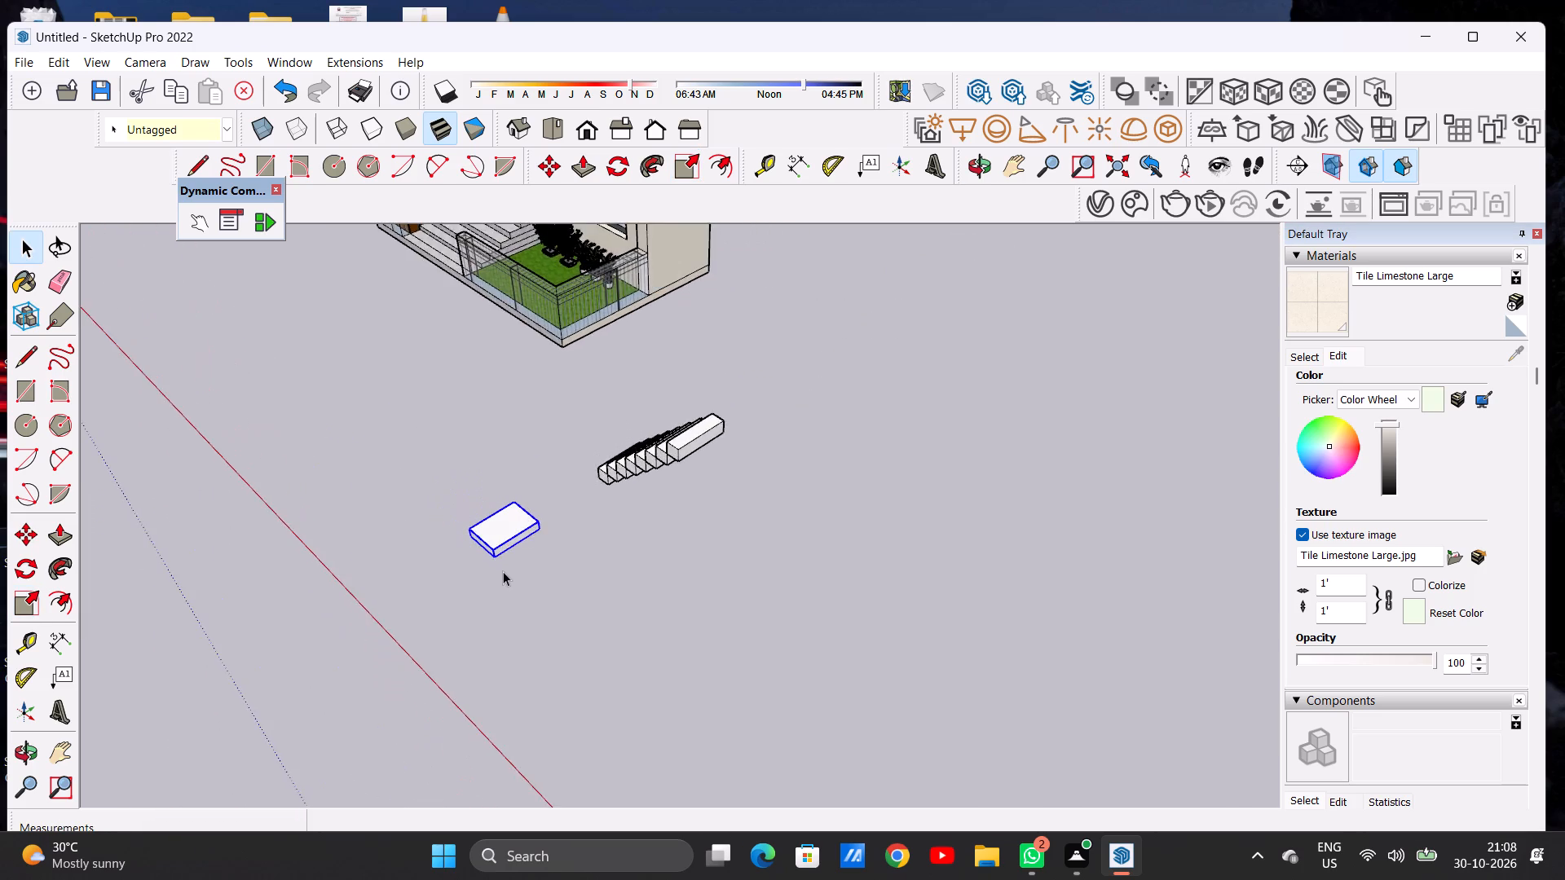
pyautogui.scroll(14, 500, 574)
pyautogui.press('m')
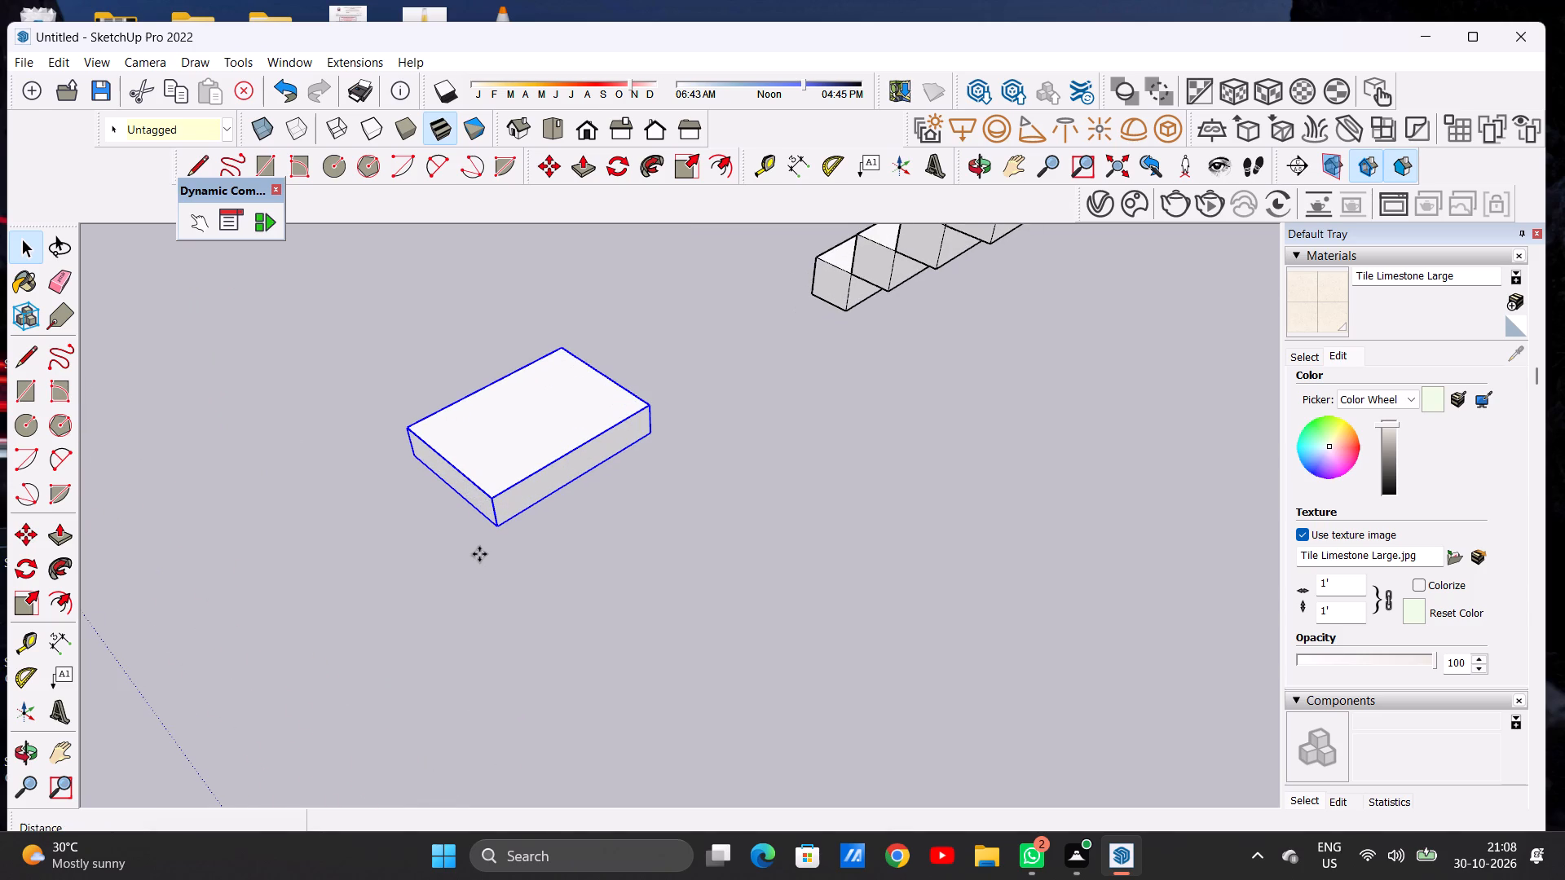
pyautogui.click(502, 526)
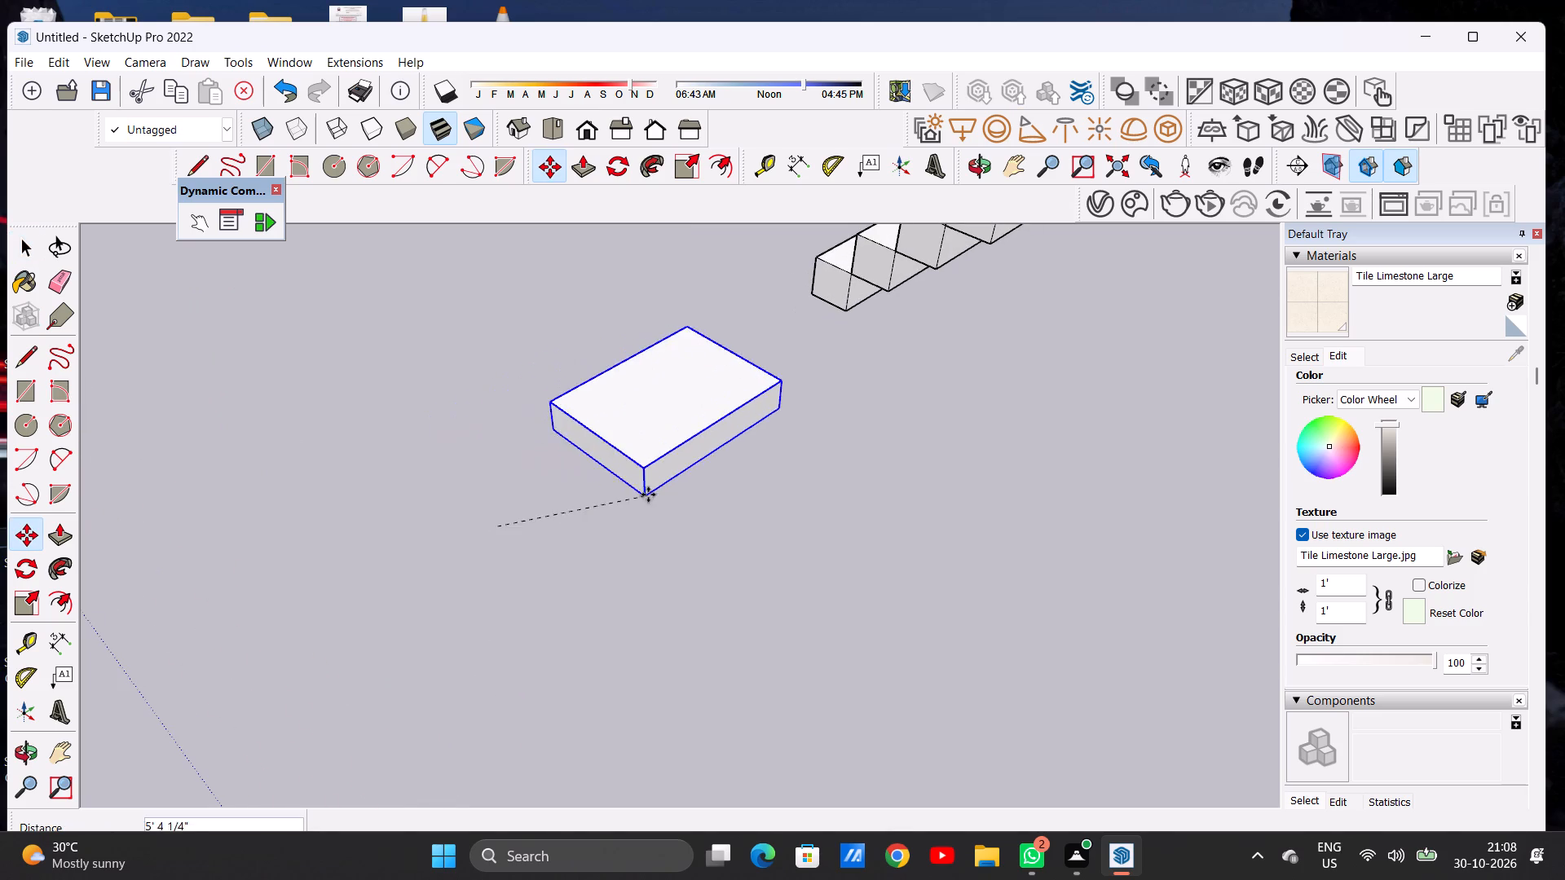
pyautogui.scroll(-17, 610, 509)
pyautogui.scroll(5, 734, 435)
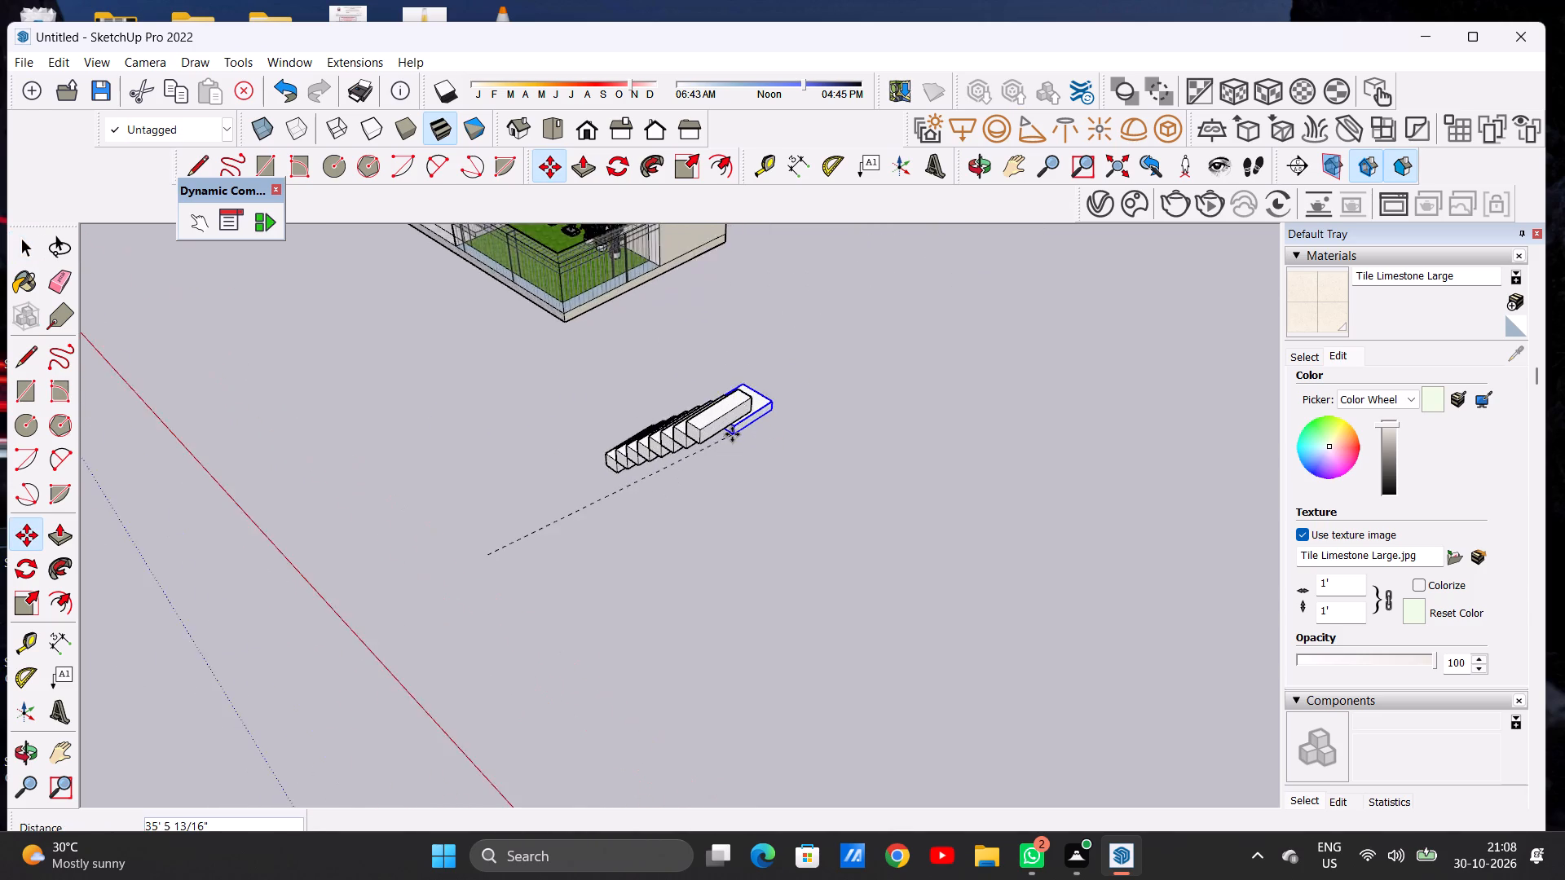
pyautogui.scroll(12, 730, 435)
pyautogui.scroll(-7, 686, 452)
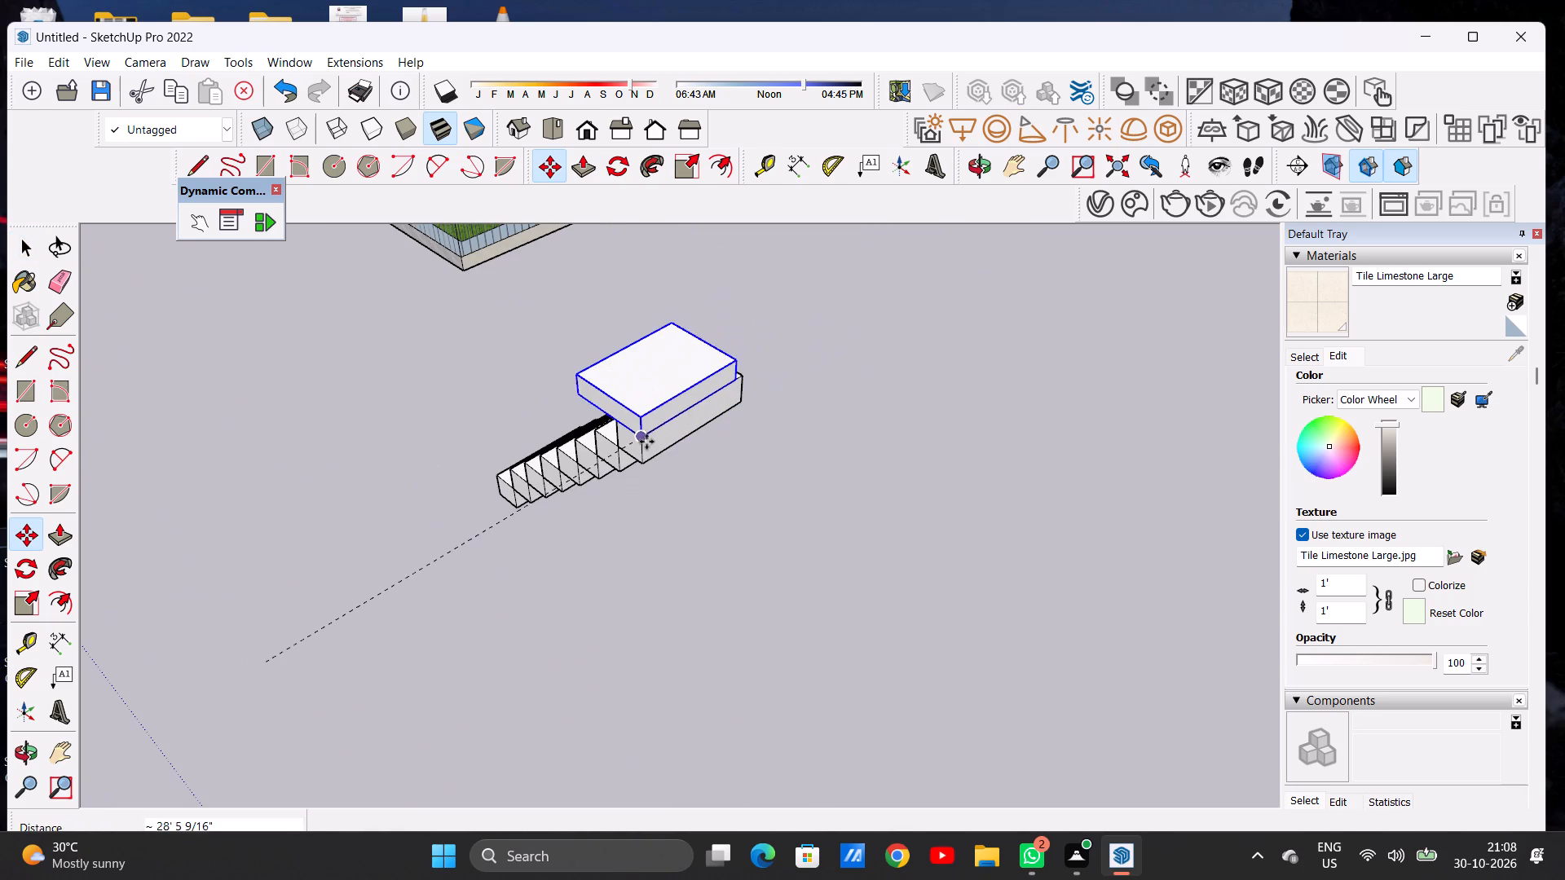
pyautogui.click(641, 435)
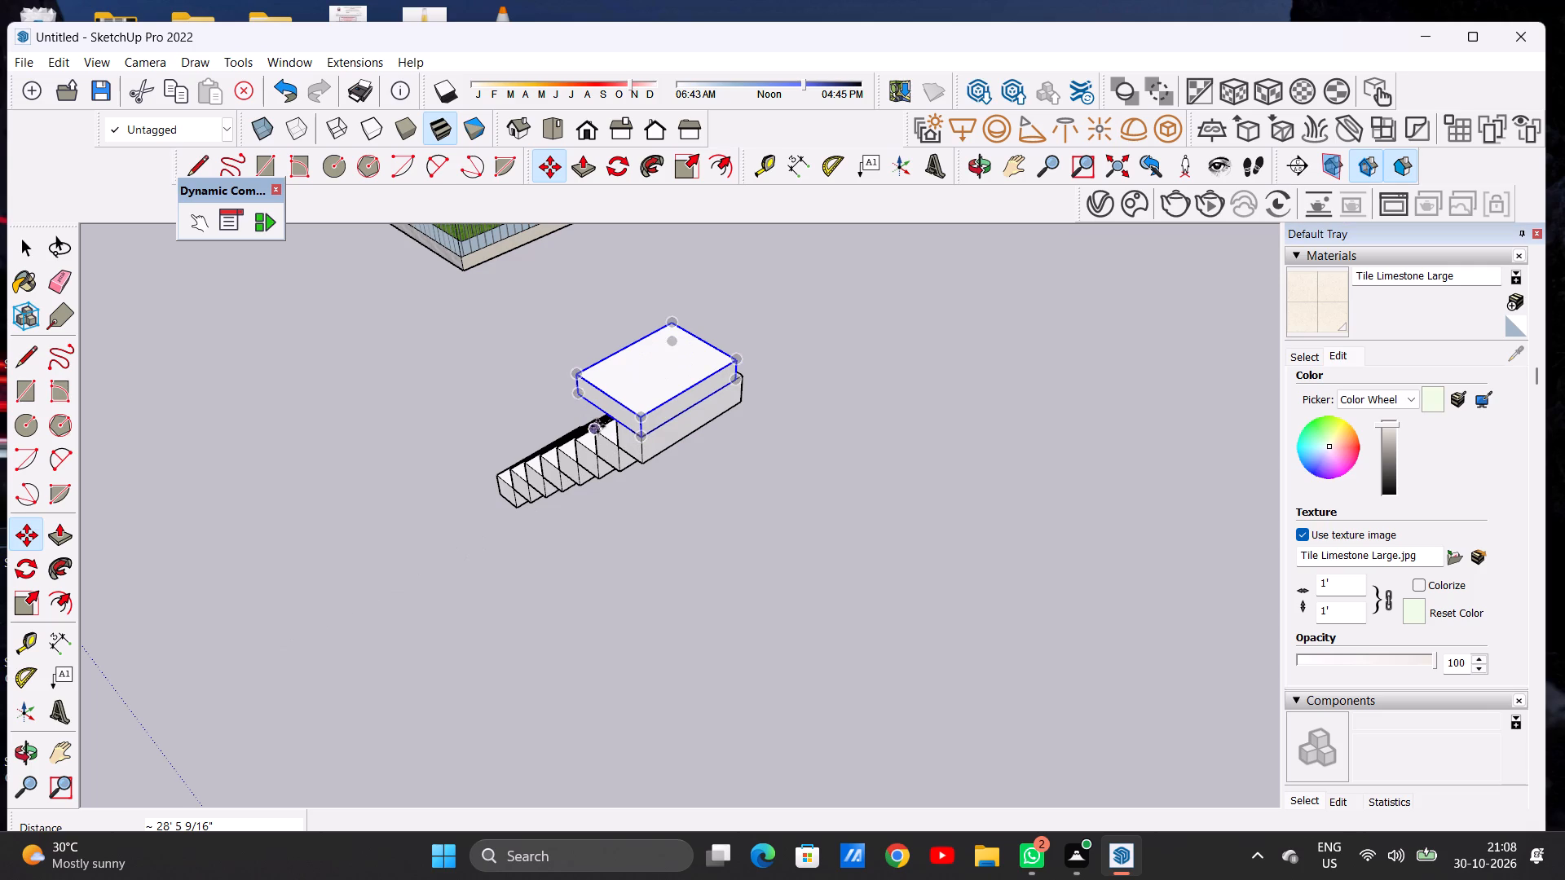
# Move the slab about 5' 3" along the red axis, beyond the staircase's top step, as a landing.
pyautogui.click(579, 399)
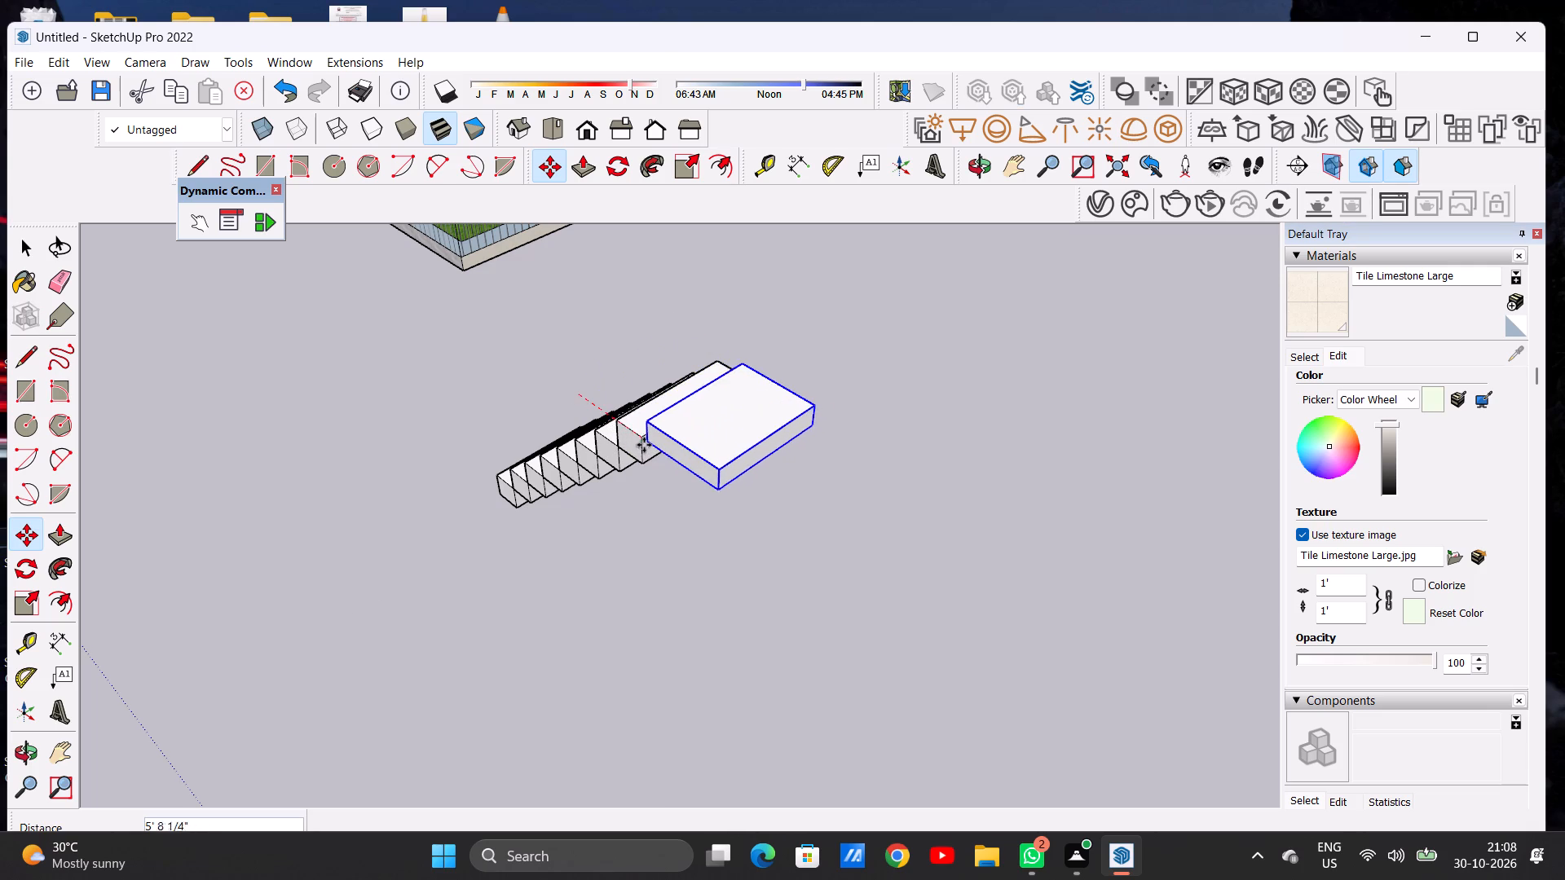
pyautogui.click(637, 444)
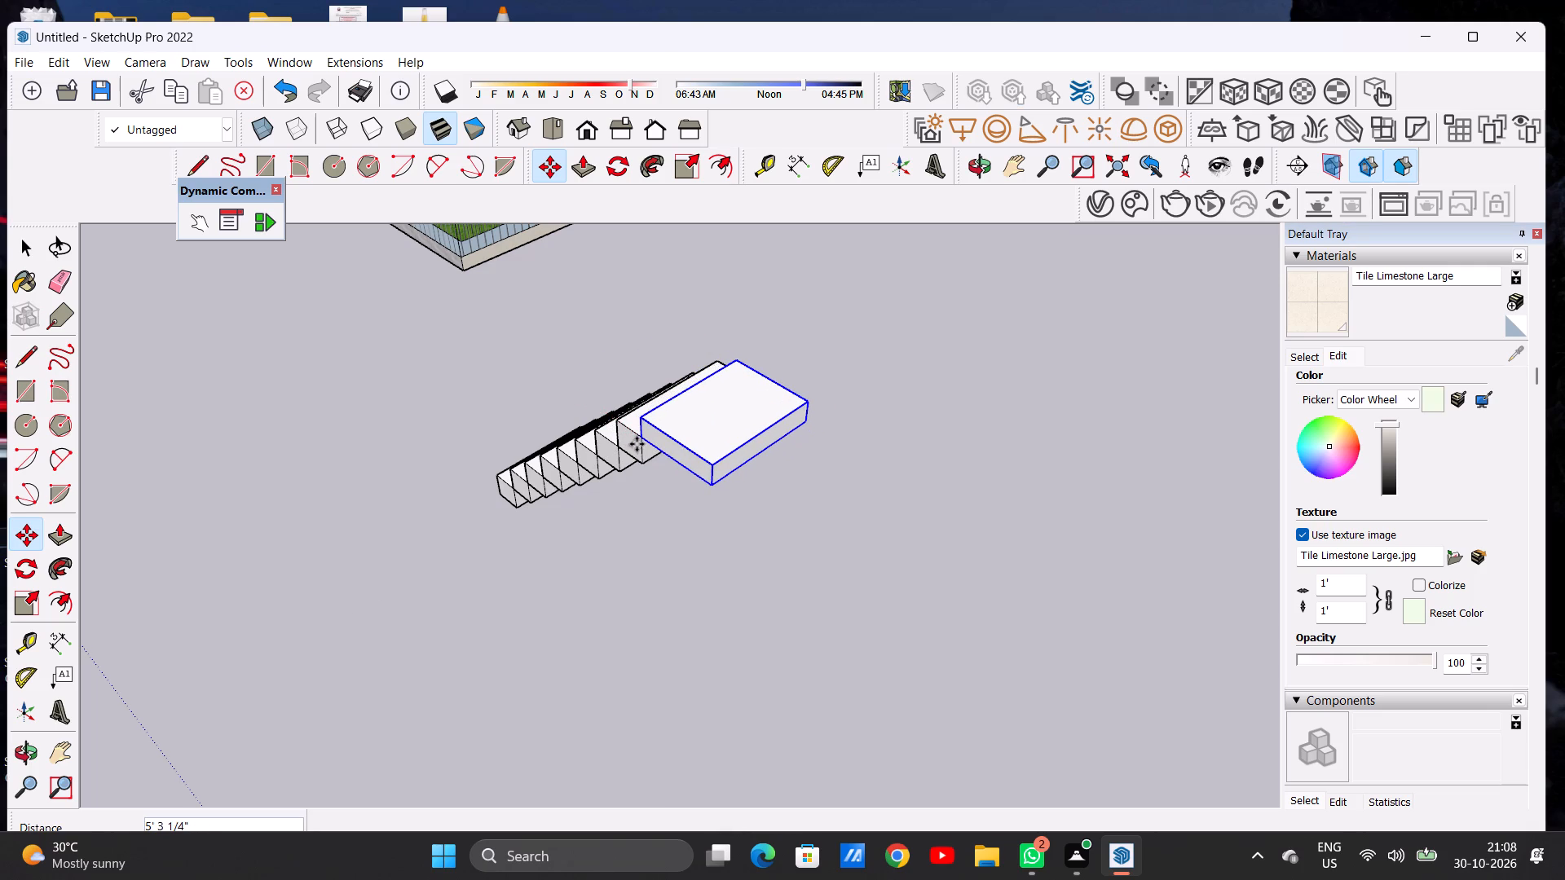
pyautogui.press('space')
pyautogui.scroll(12, 637, 444)
pyautogui.scroll(-1, 666, 424)
pyautogui.scroll(1, 666, 424)
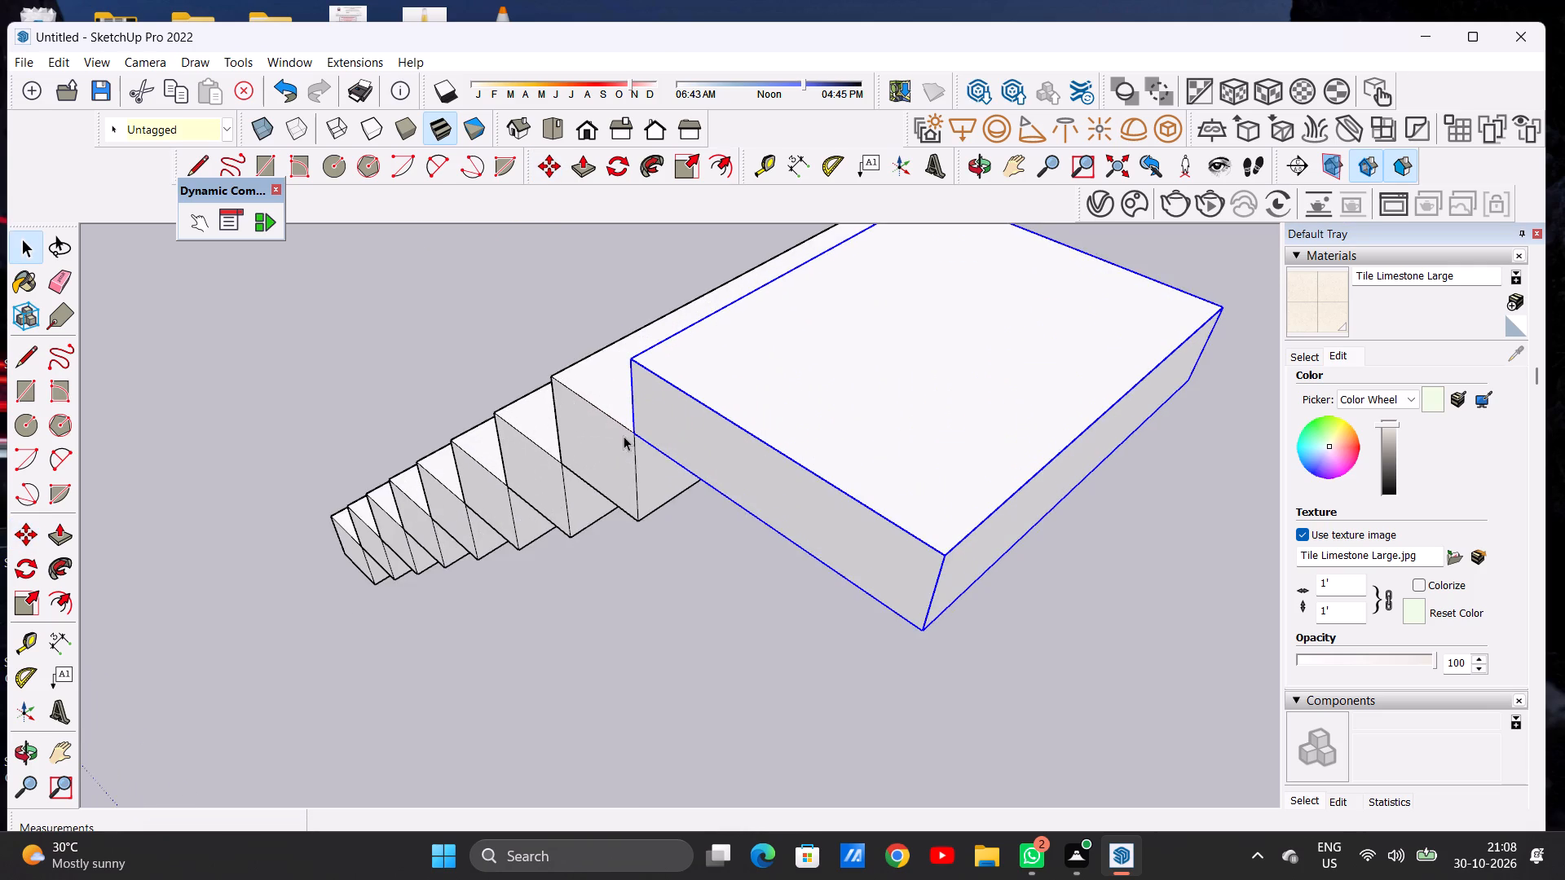
# Inside the landing slab's group, Push/Pull its stair-side face along the green axis by about 7", plus another 2' 4 7/16".
pyautogui.moveTo(633, 428); pyautogui.dragTo(662, 428, button='middle')
pyautogui.scroll(-11, 650, 443)
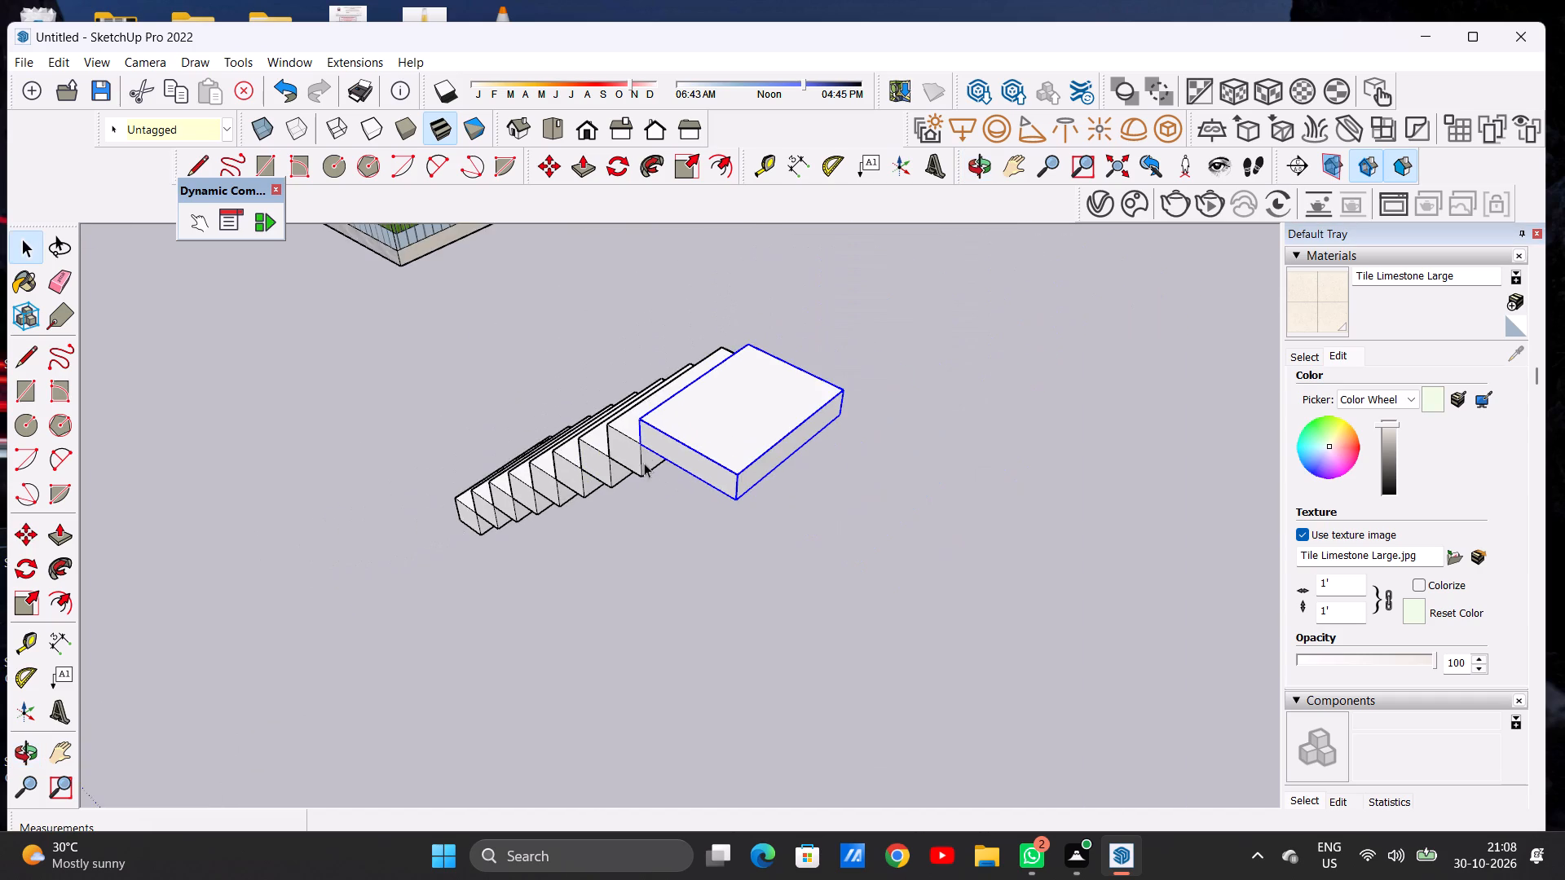
pyautogui.moveTo(771, 433); pyautogui.dragTo(413, 425, button='middle')
pyautogui.scroll(-1, 580, 443)
pyautogui.moveTo(771, 450); pyautogui.dragTo(522, 416, button='middle')
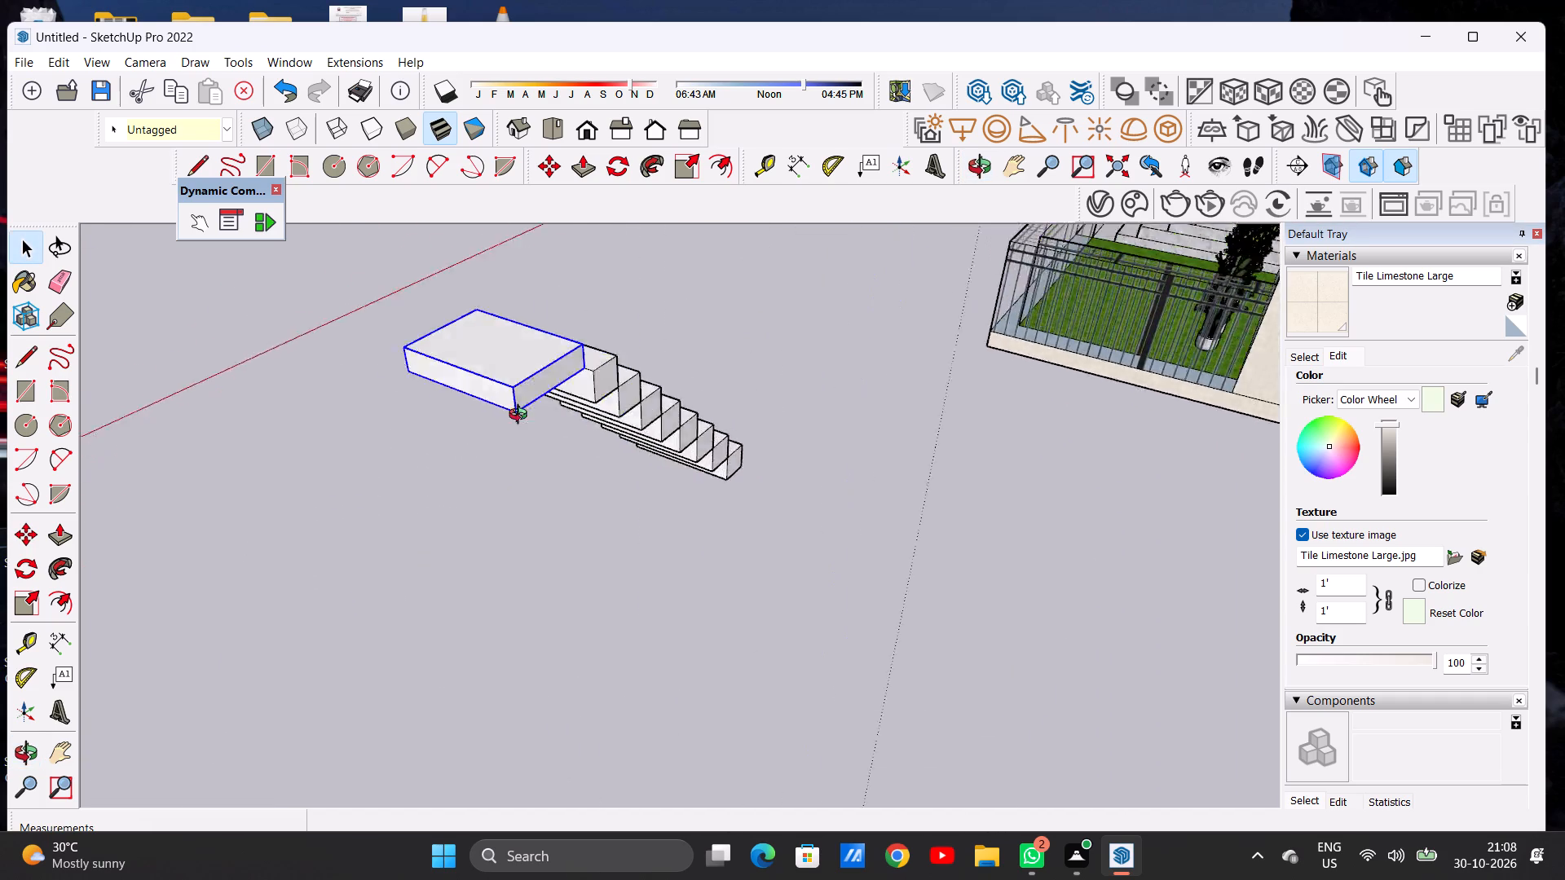
pyautogui.moveTo(522, 416); pyautogui.dragTo(475, 435, button='middle')
pyautogui.scroll(11, 461, 366)
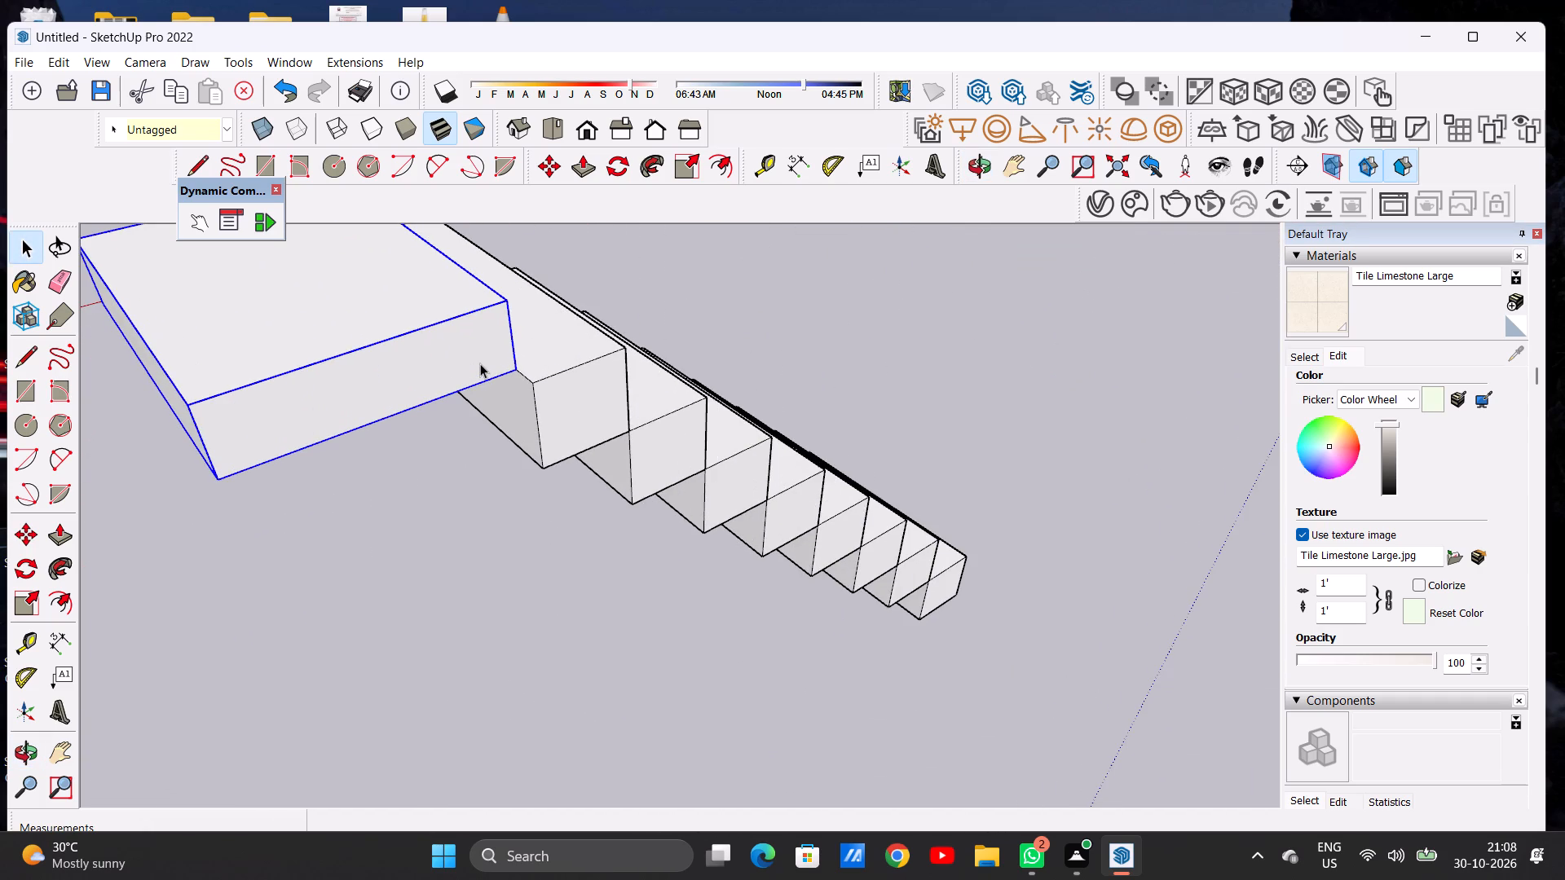
pyautogui.click(479, 360)
pyautogui.click(461, 355)
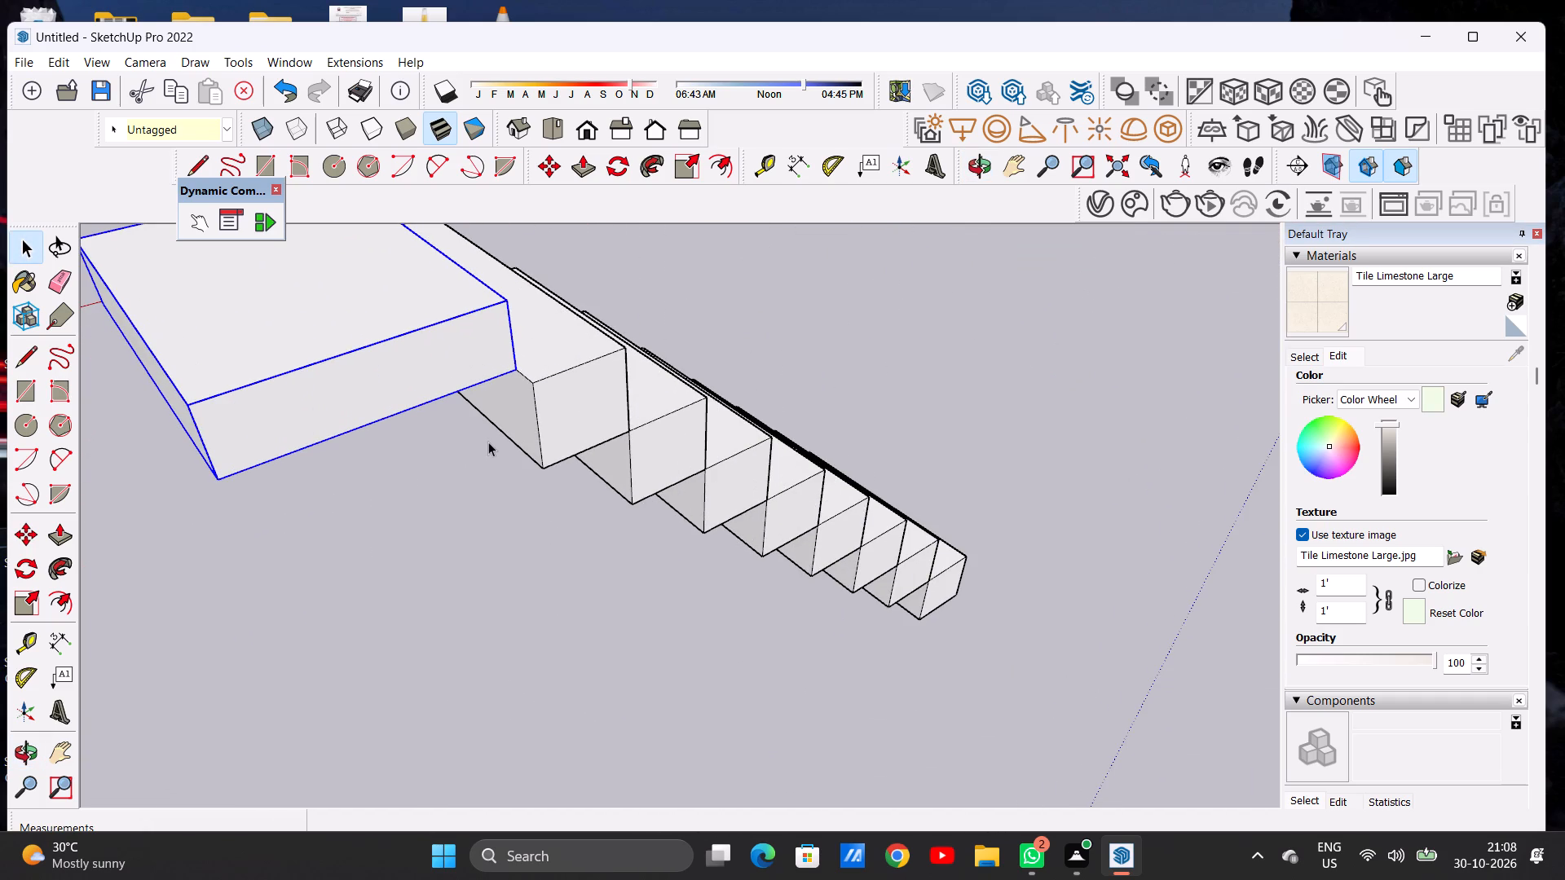
pyautogui.click(488, 450)
pyautogui.click(438, 371)
pyautogui.rightClick(438, 371)
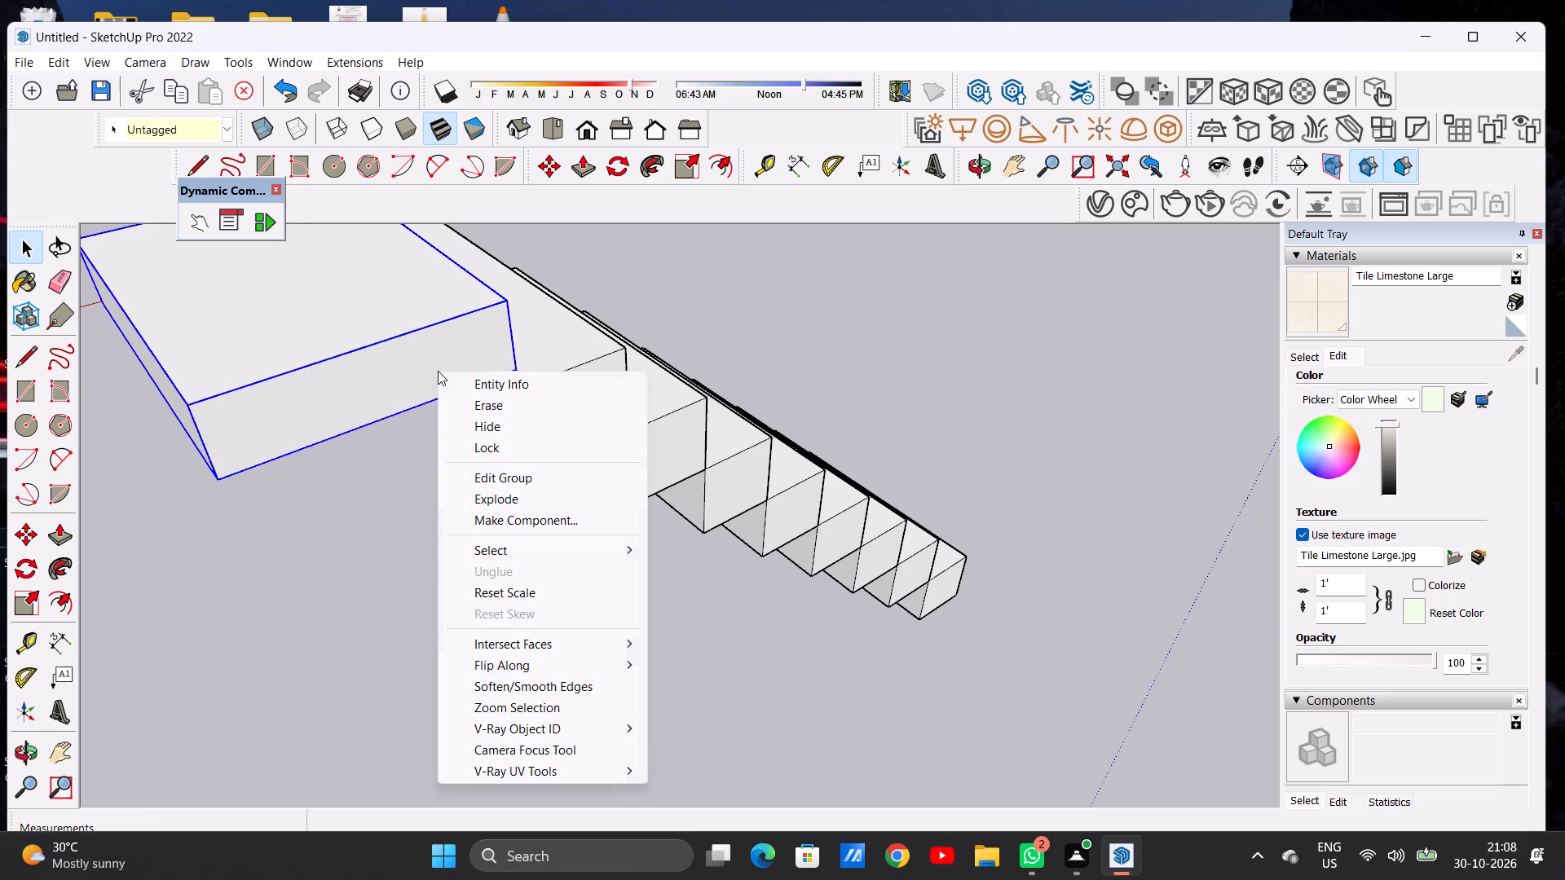
pyautogui.click(502, 478)
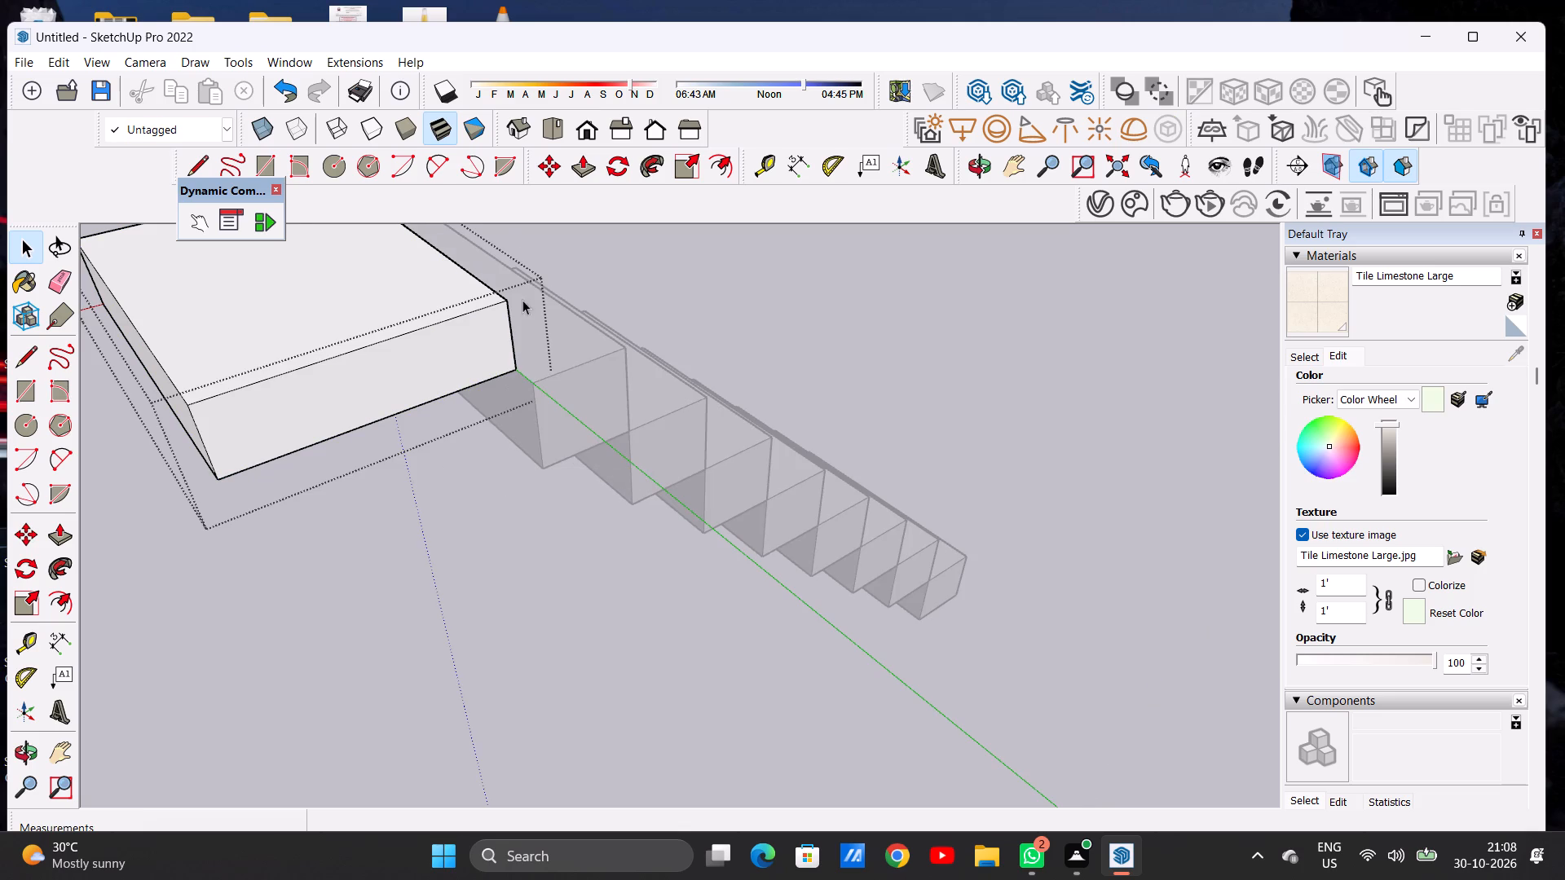
pyautogui.click(574, 169)
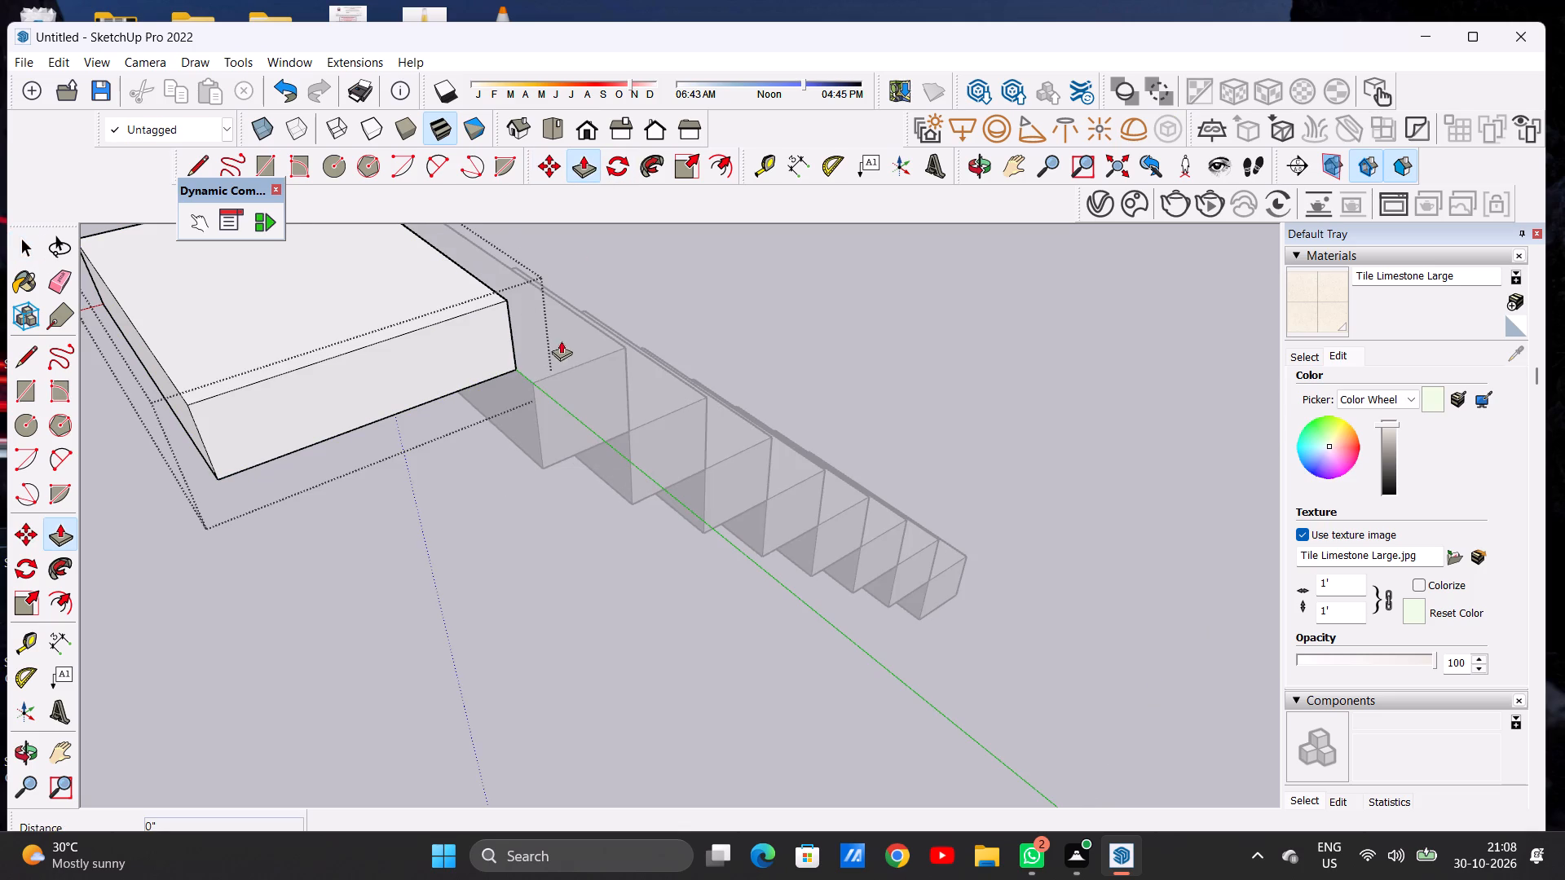
pyautogui.click(505, 349)
pyautogui.click(532, 381)
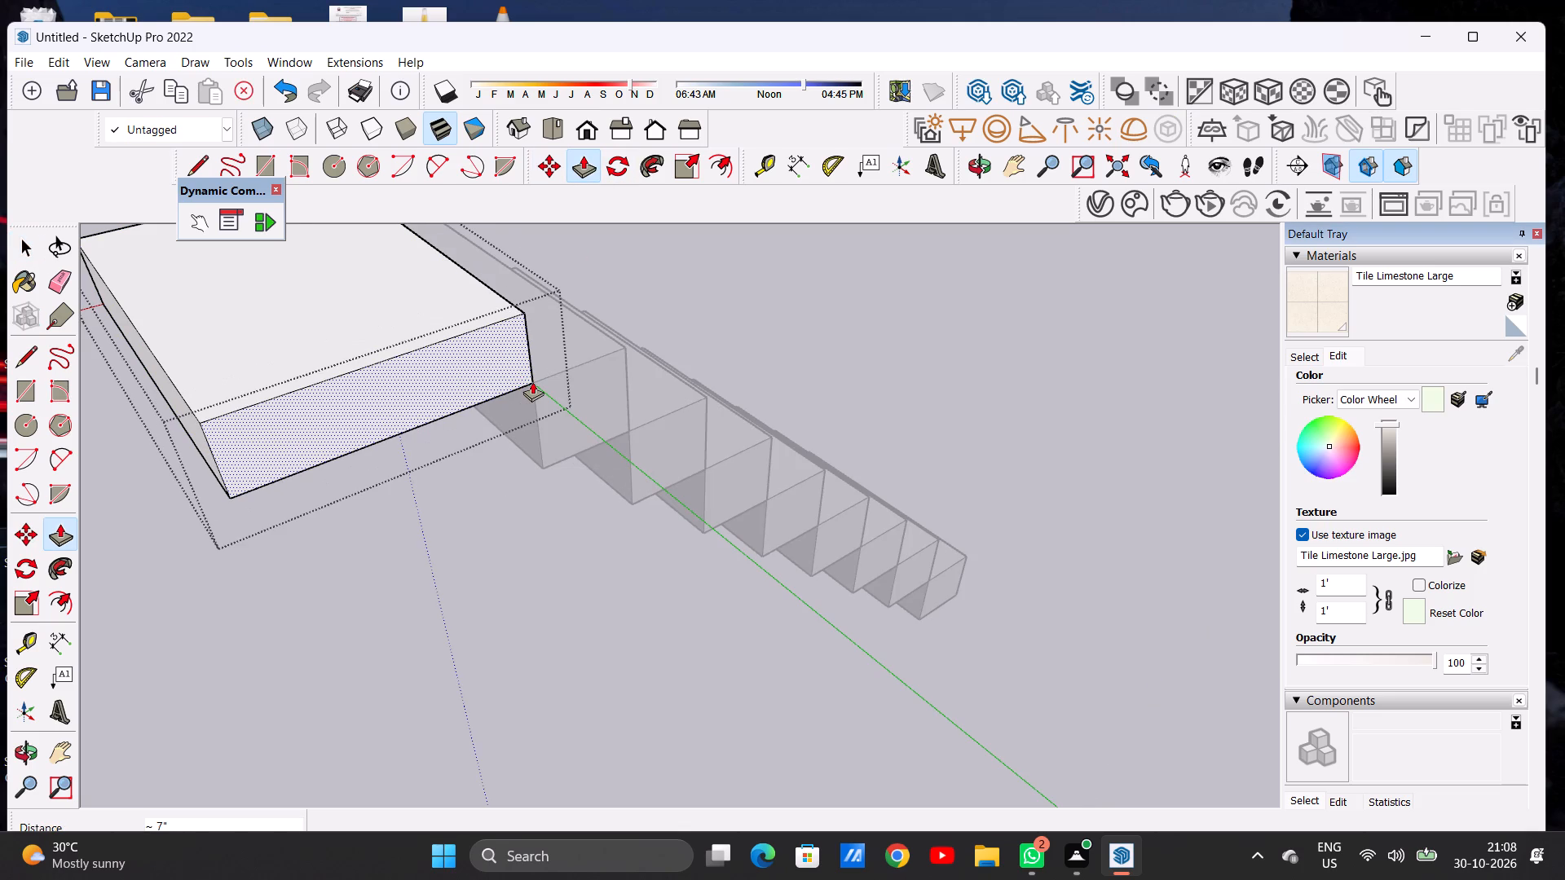
pyautogui.click(507, 359)
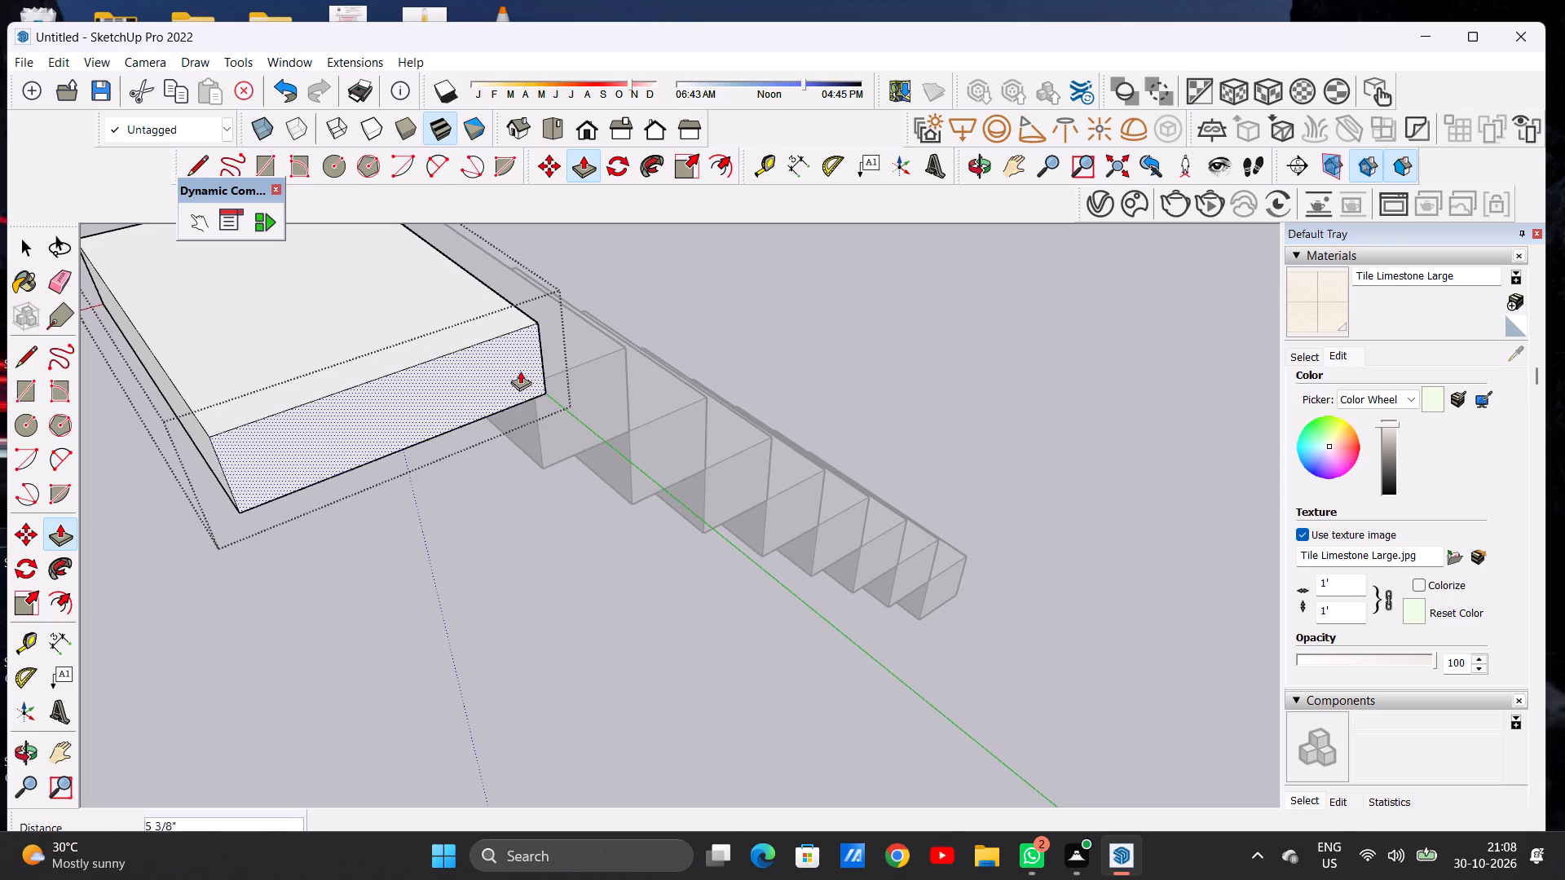
pyautogui.click(586, 418)
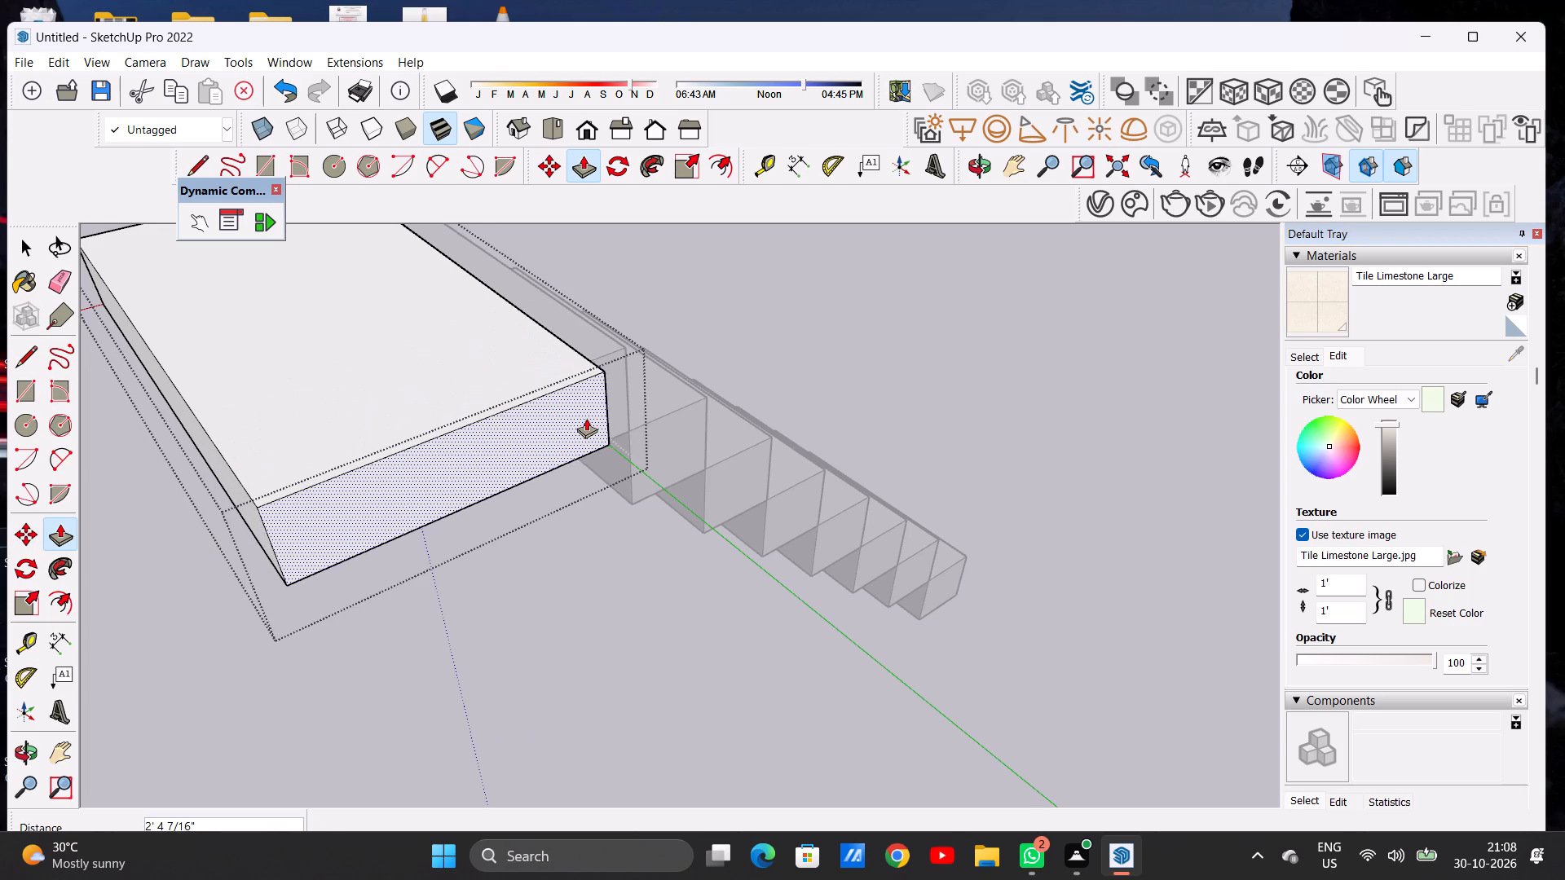
pyautogui.press('space')
pyautogui.click(635, 578)
# Examine the staircase and its extended landing from several sides in relation to the house.
pyautogui.scroll(-3, 633, 558)
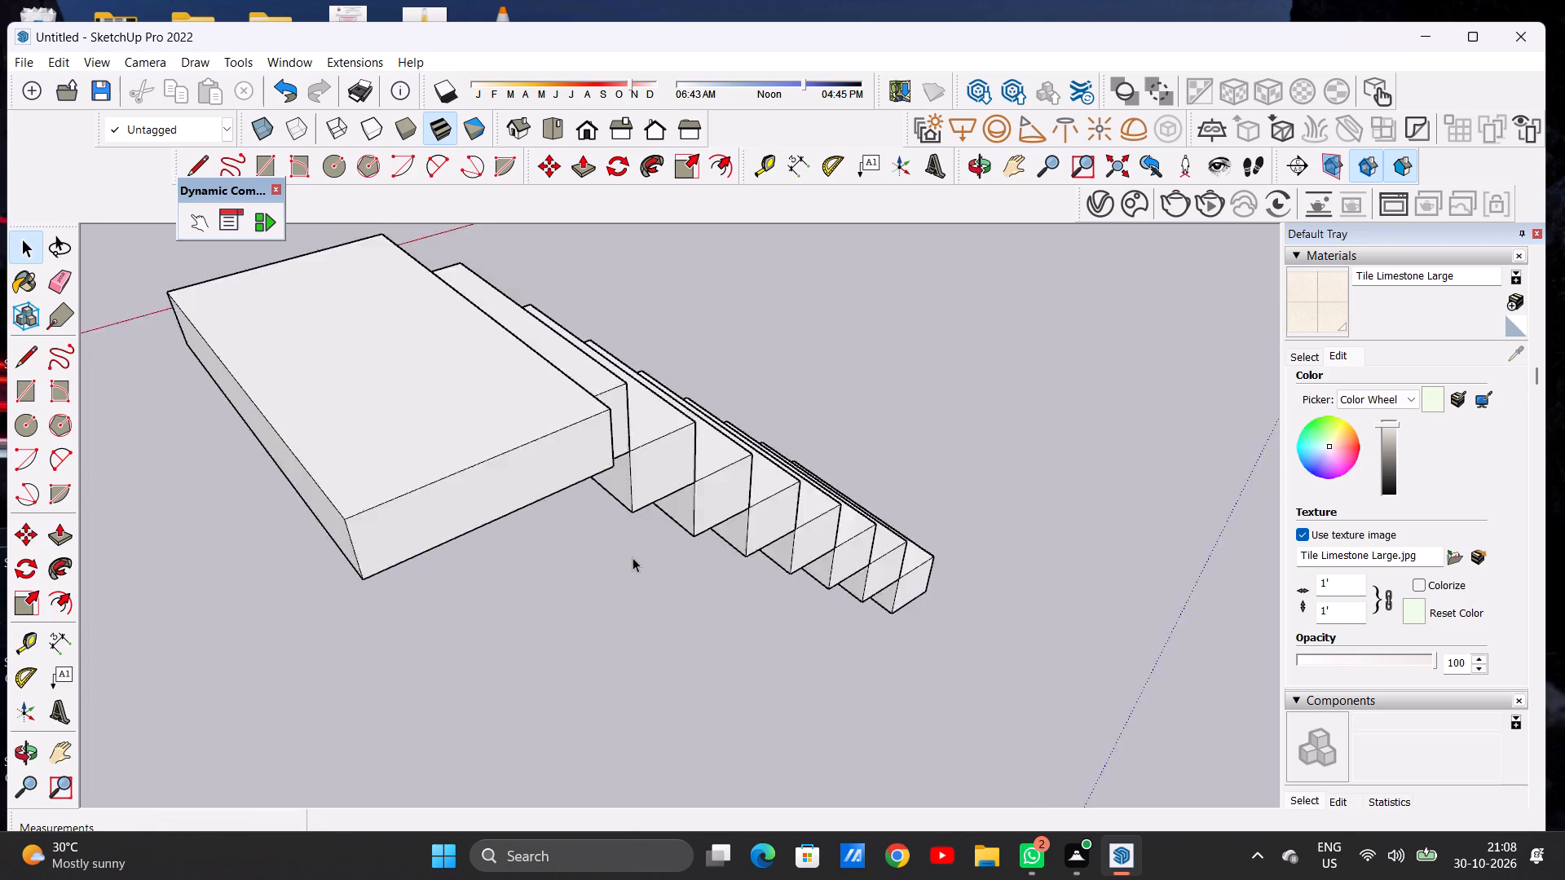
pyautogui.scroll(-6, 633, 557)
pyautogui.moveTo(526, 535); pyautogui.dragTo(810, 522, button='middle')
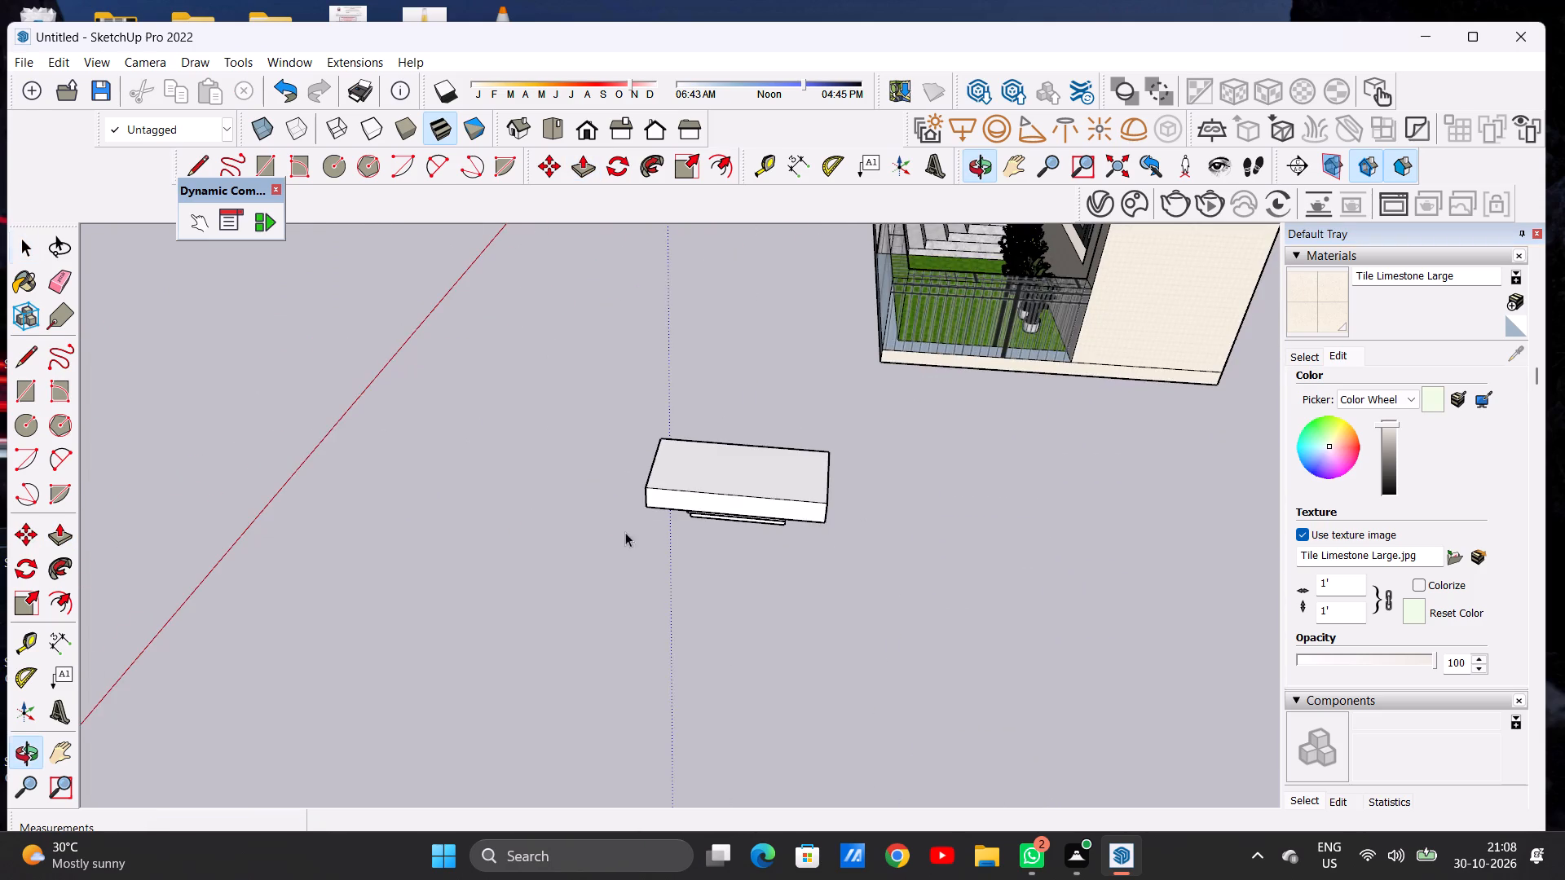
pyautogui.moveTo(625, 532); pyautogui.dragTo(888, 532, button='middle')
pyautogui.moveTo(729, 531); pyautogui.dragTo(829, 528, button='middle')
pyautogui.scroll(-6, 735, 543)
pyautogui.scroll(-15, 656, 548)
pyautogui.scroll(-10, 734, 523)
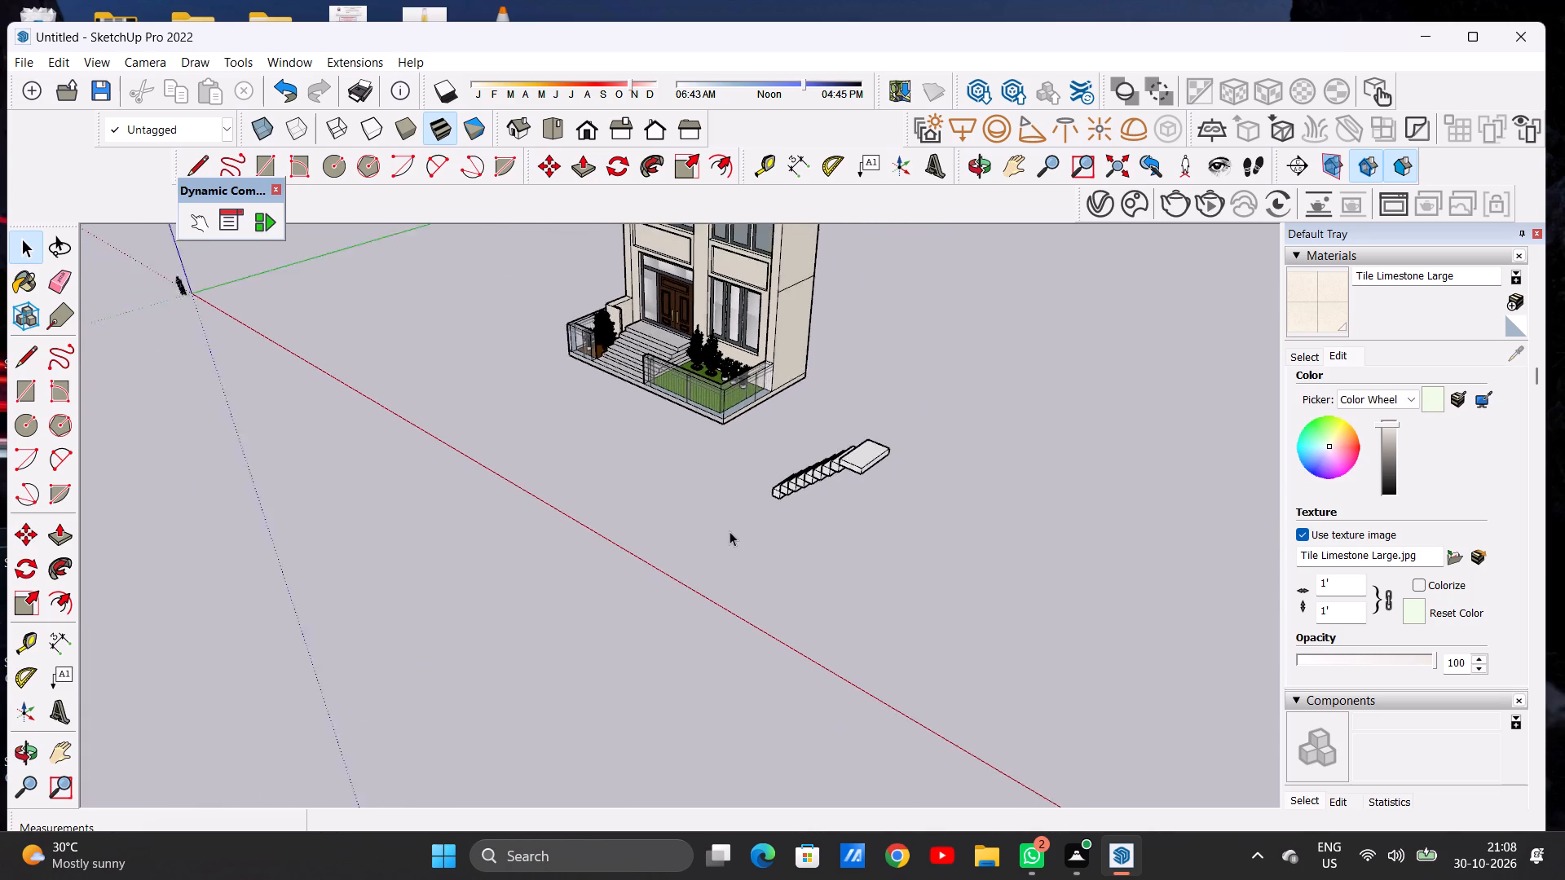
pyautogui.scroll(-6, 721, 531)
pyautogui.moveTo(722, 540); pyautogui.dragTo(906, 473, button='middle')
pyautogui.scroll(13, 805, 442)
pyautogui.moveTo(784, 464); pyautogui.dragTo(804, 464, button='middle')
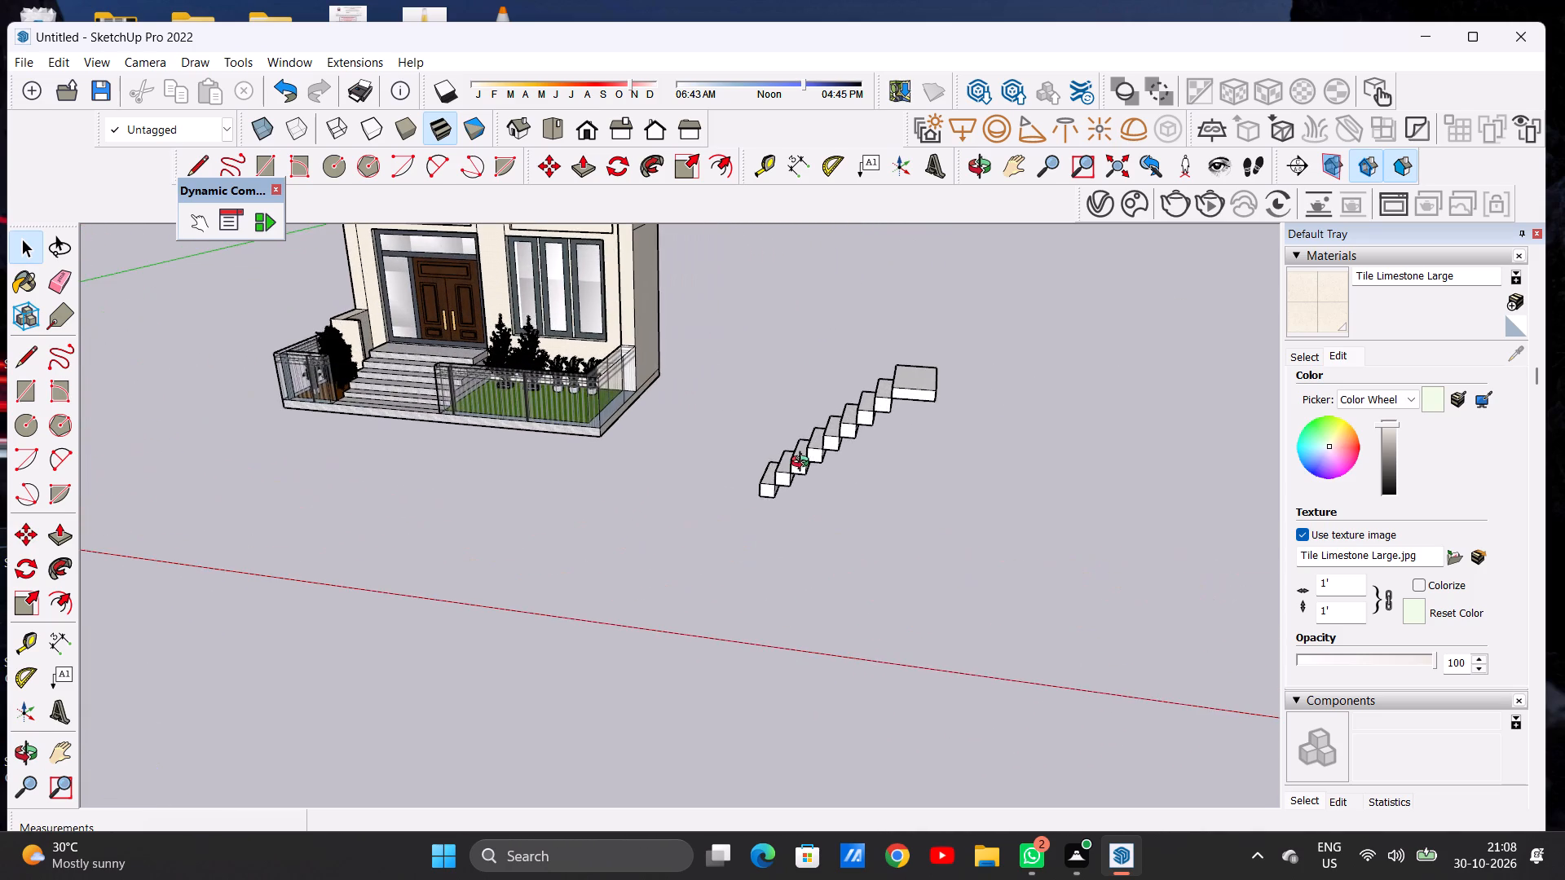
pyautogui.moveTo(804, 464); pyautogui.dragTo(822, 468, button='middle')
pyautogui.scroll(-12, 752, 486)
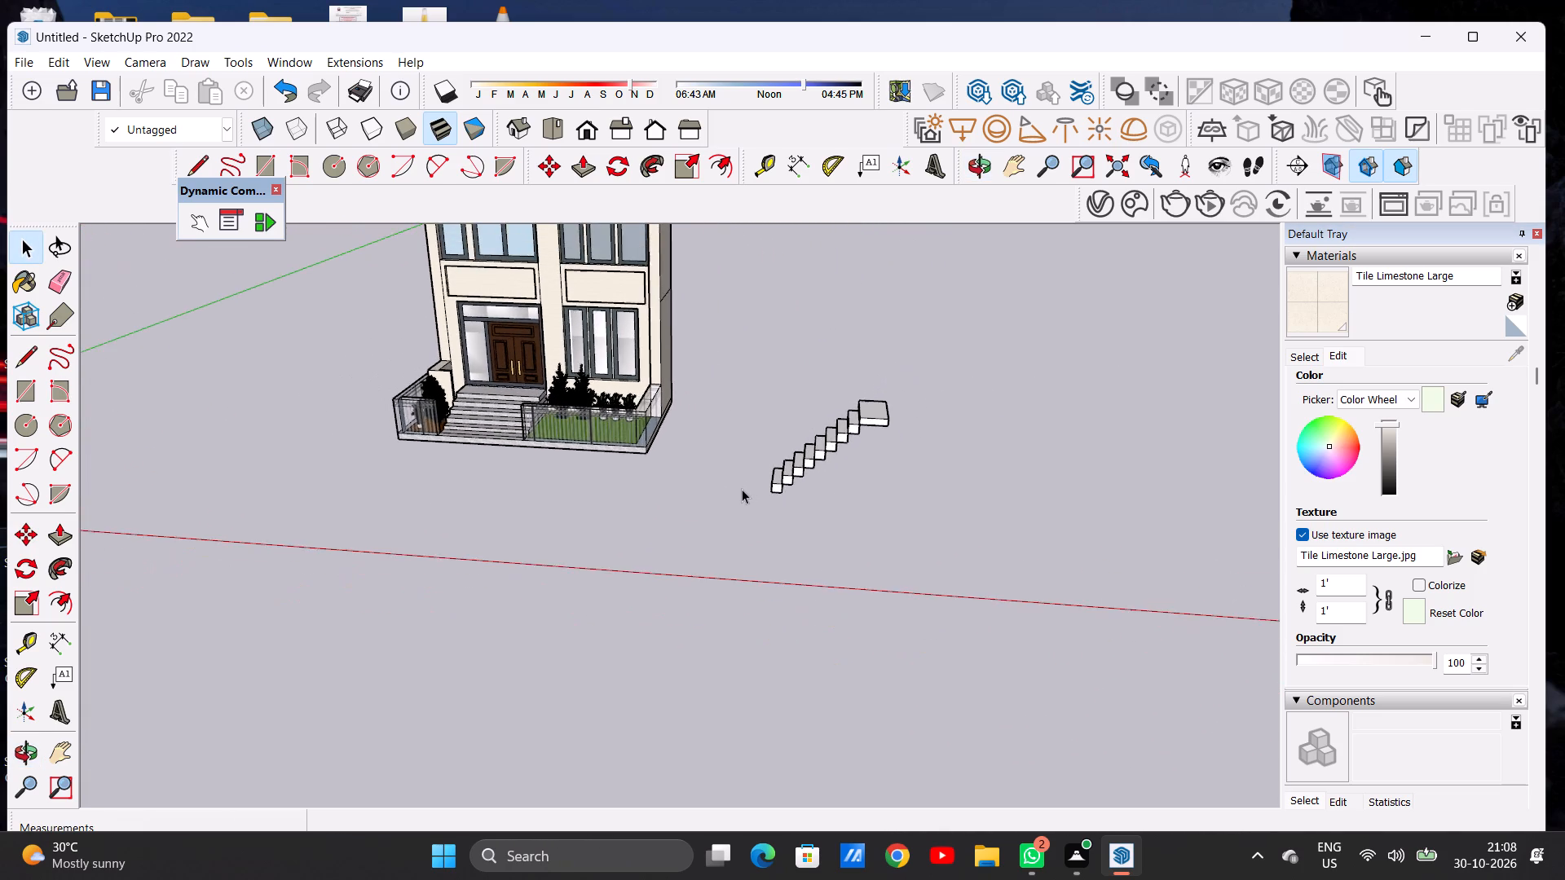
pyautogui.scroll(-3, 742, 489)
pyautogui.moveTo(793, 463); pyautogui.dragTo(931, 412, button='middle')
pyautogui.scroll(2, 873, 410)
pyautogui.scroll(-1, 871, 410)
pyautogui.scroll(2, 871, 410)
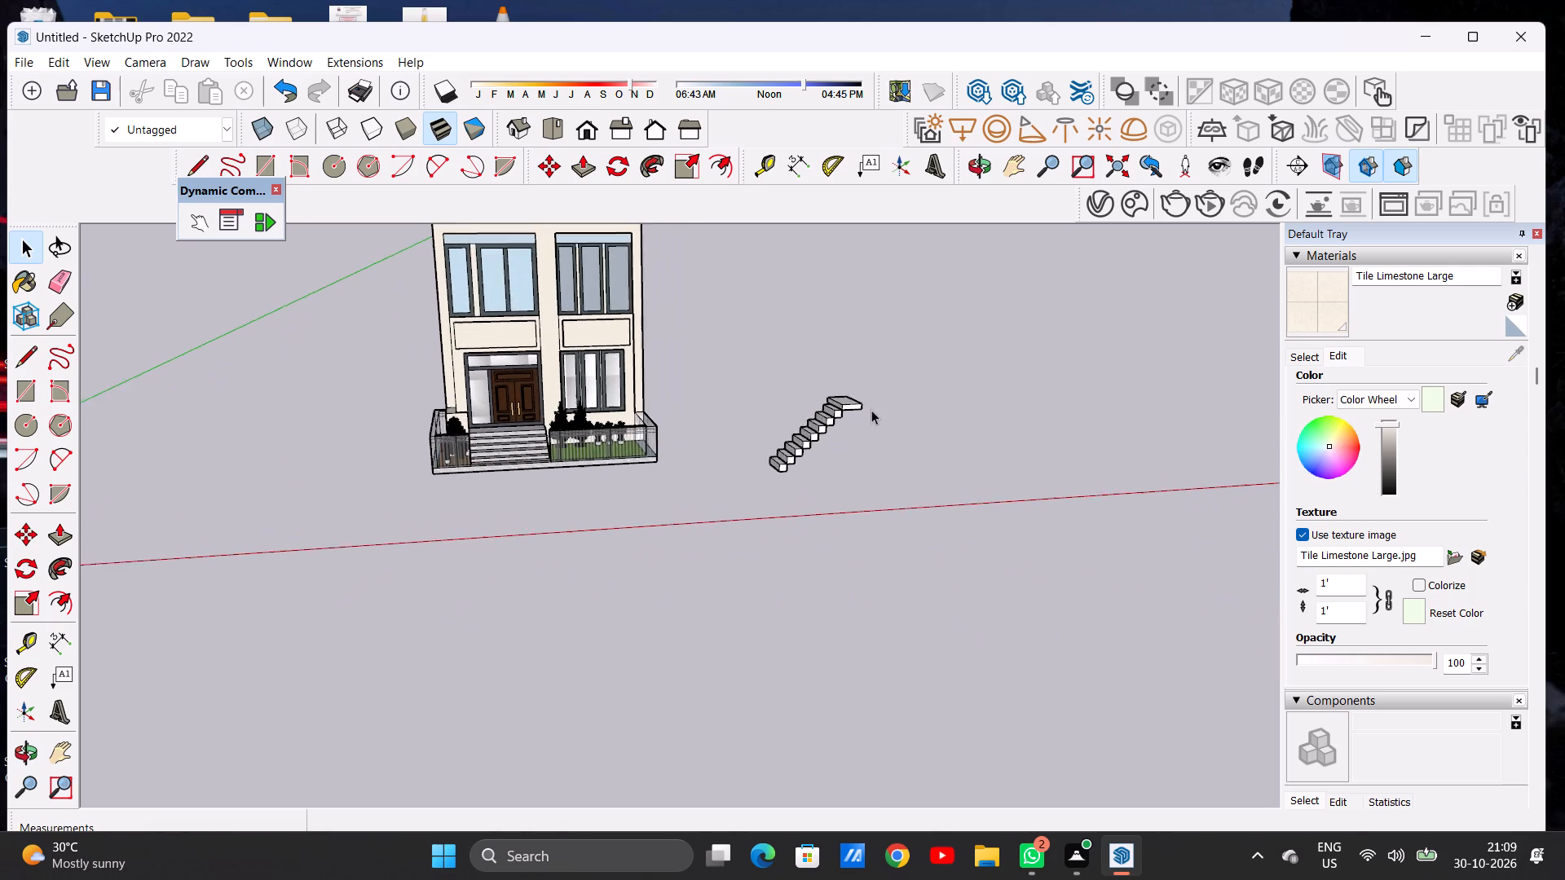
pyautogui.scroll(7, 871, 410)
pyautogui.scroll(-1, 820, 414)
pyautogui.scroll(7, 820, 414)
pyautogui.scroll(-1, 820, 414)
pyautogui.scroll(1, 820, 414)
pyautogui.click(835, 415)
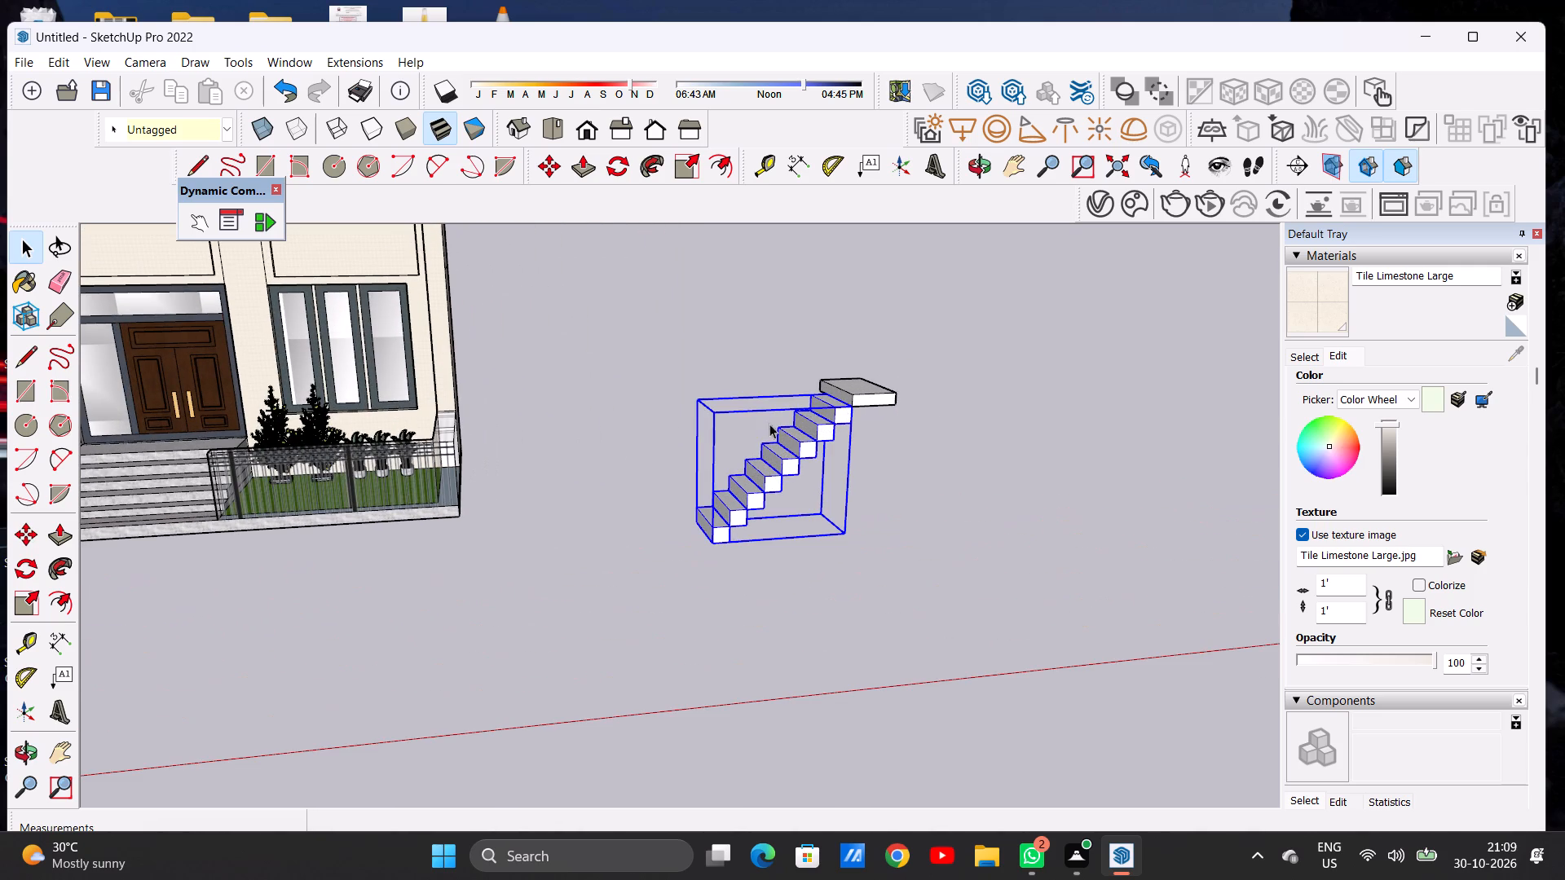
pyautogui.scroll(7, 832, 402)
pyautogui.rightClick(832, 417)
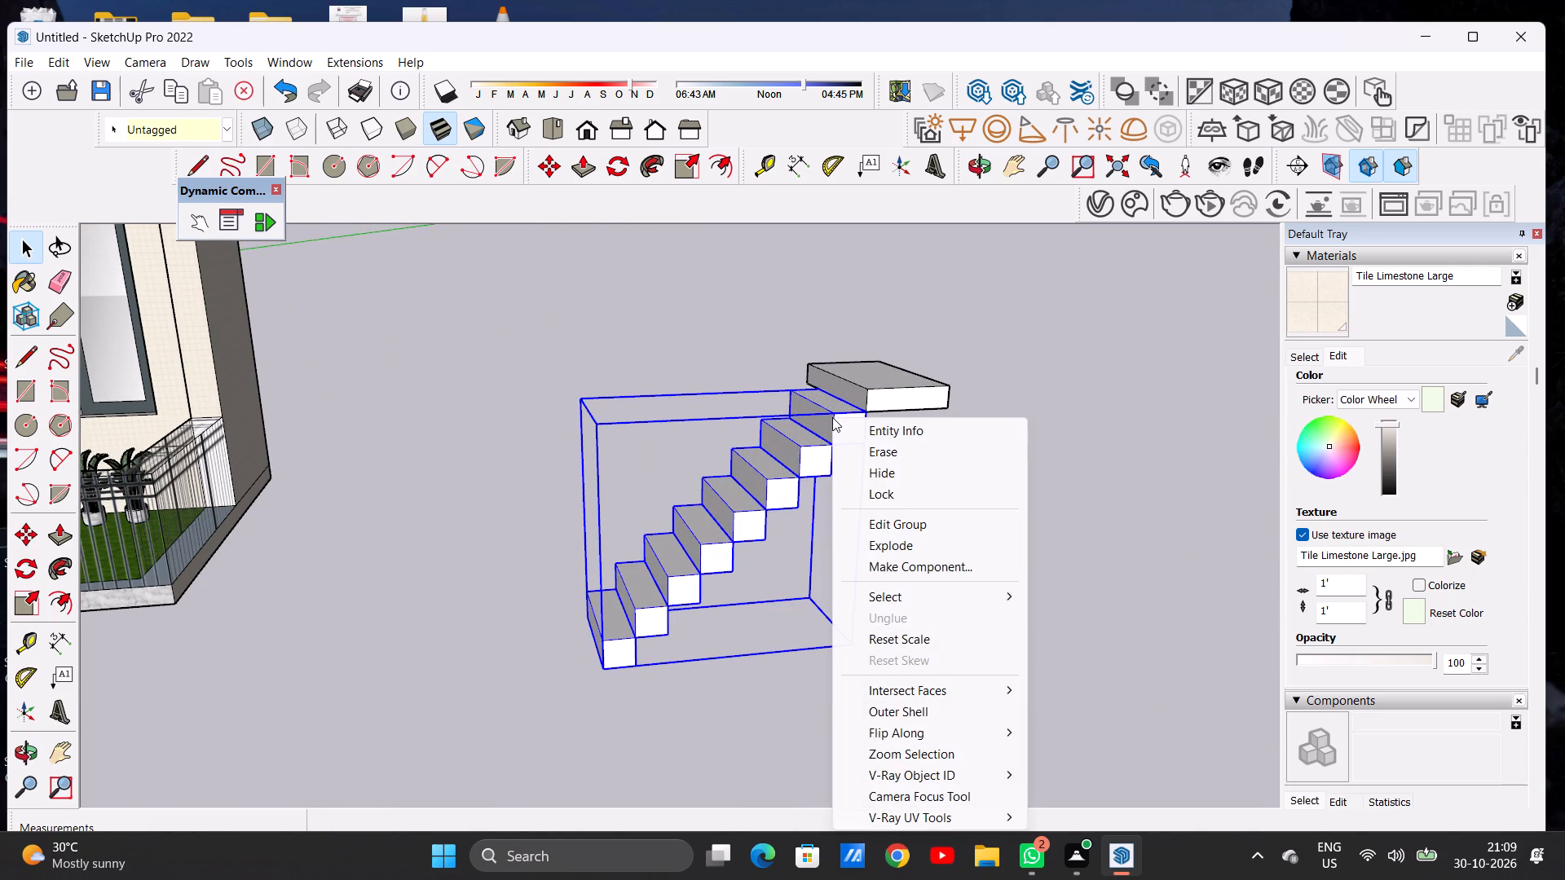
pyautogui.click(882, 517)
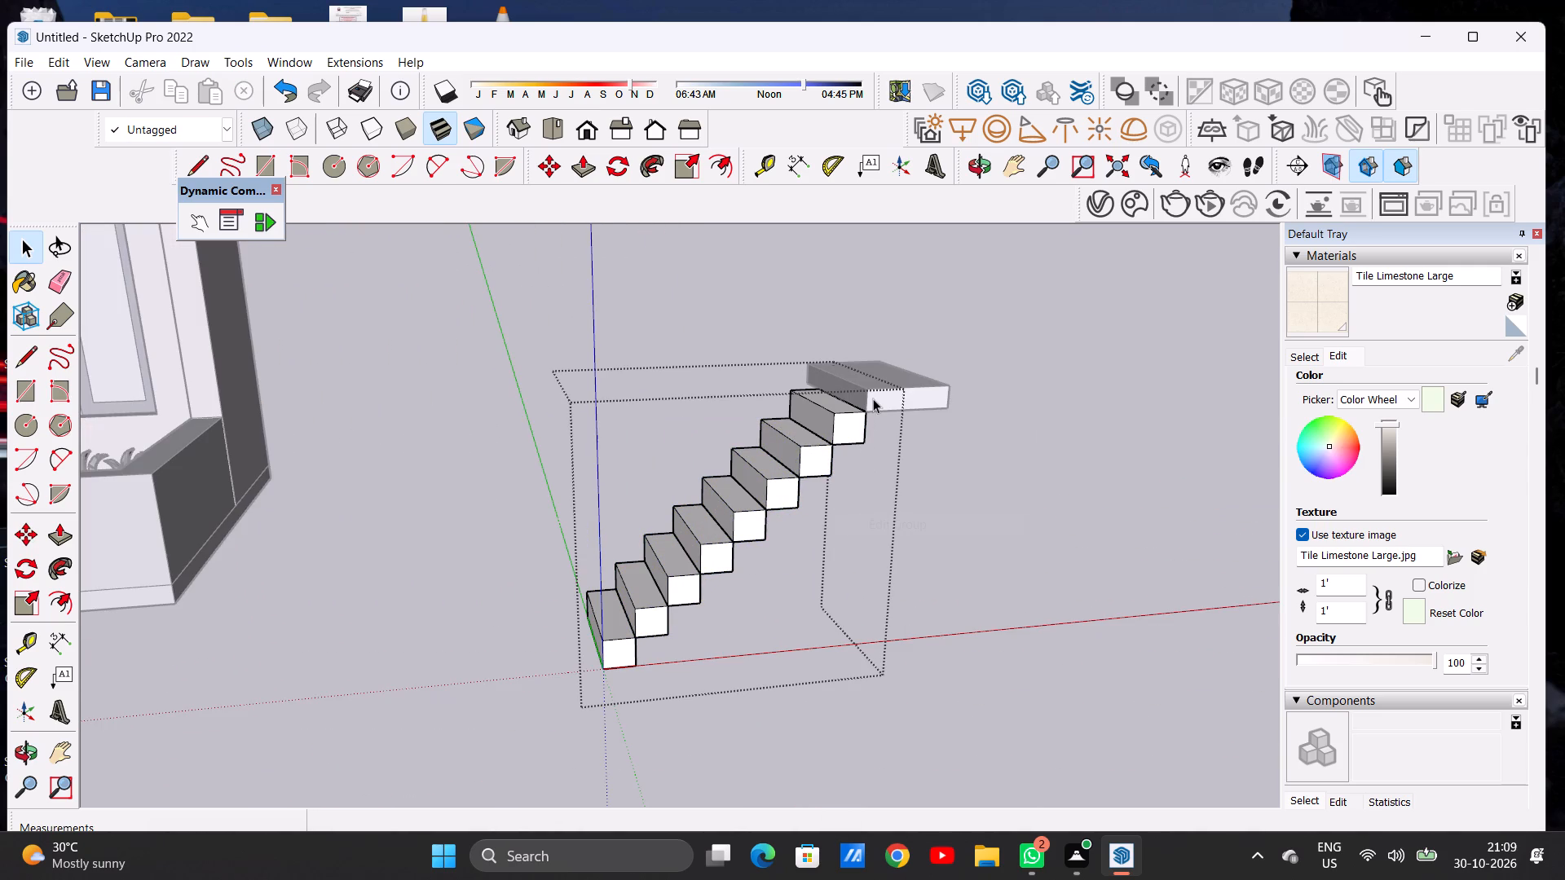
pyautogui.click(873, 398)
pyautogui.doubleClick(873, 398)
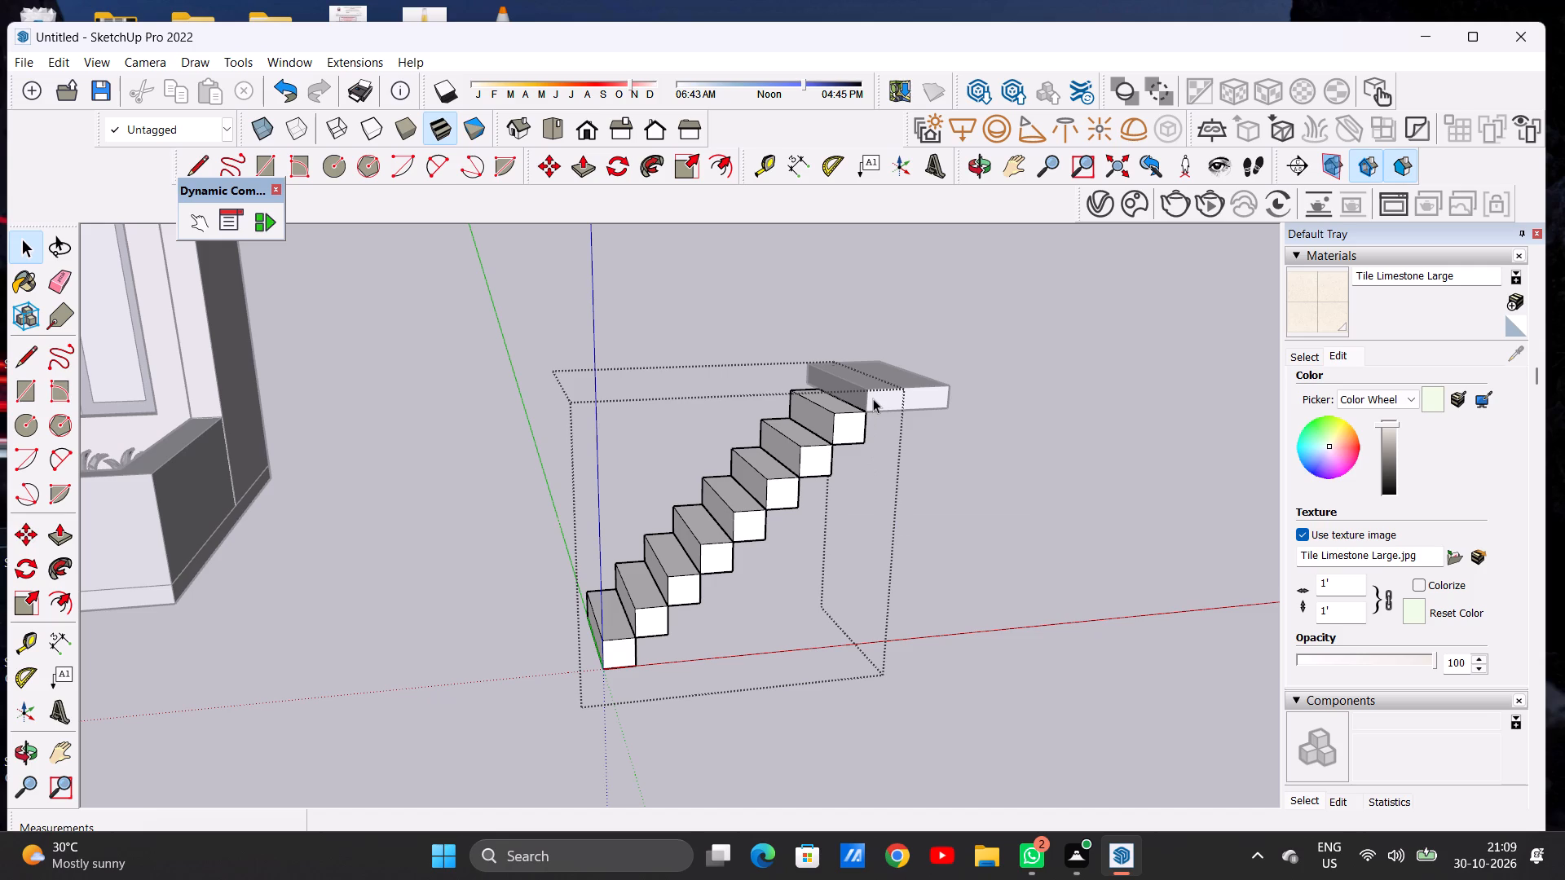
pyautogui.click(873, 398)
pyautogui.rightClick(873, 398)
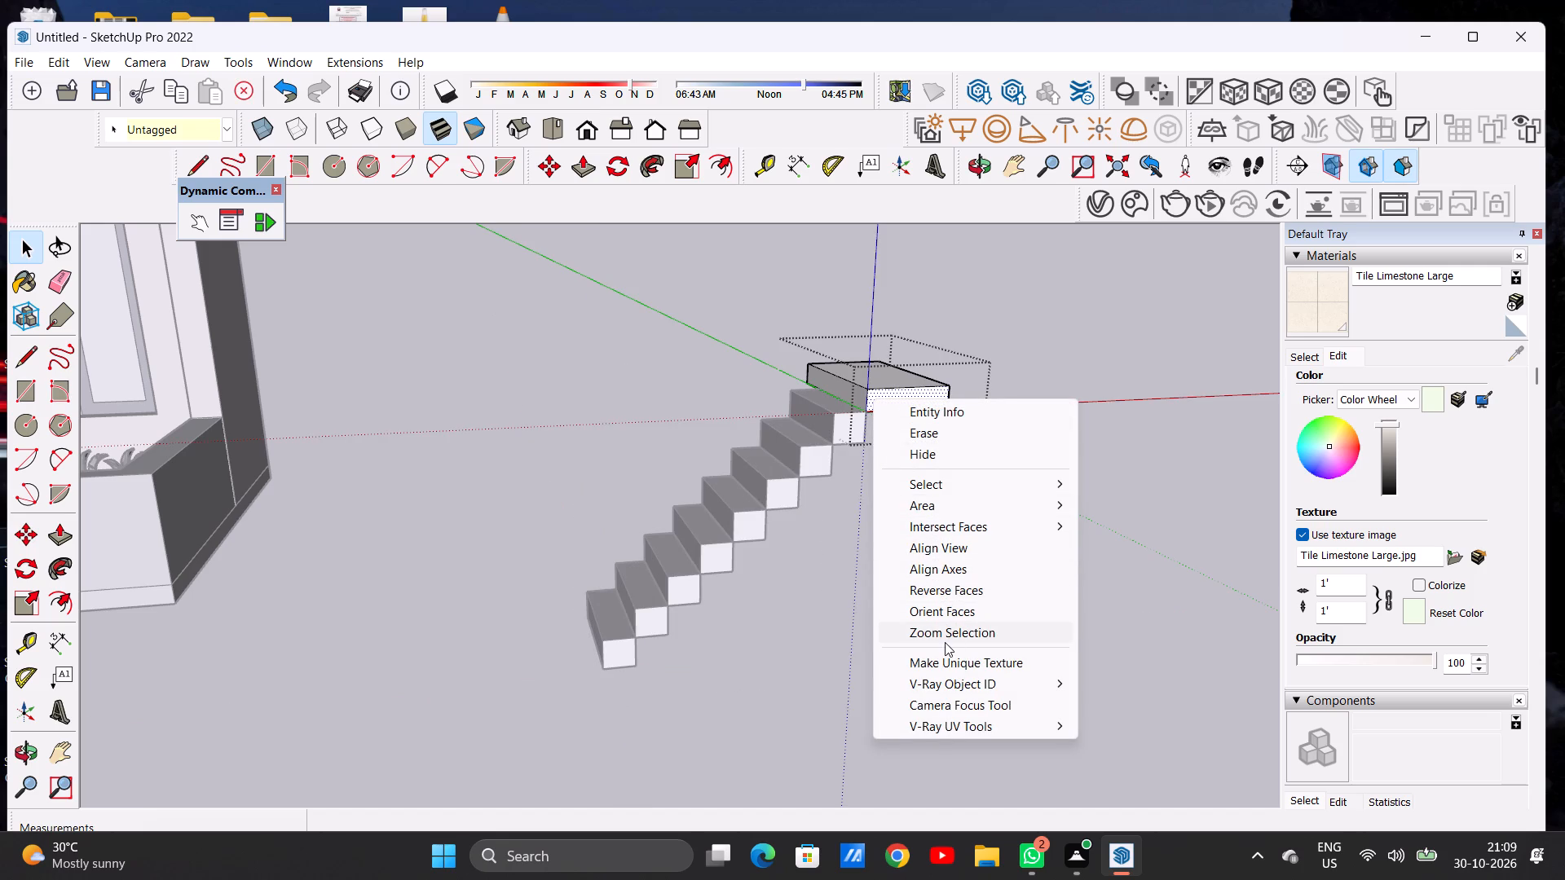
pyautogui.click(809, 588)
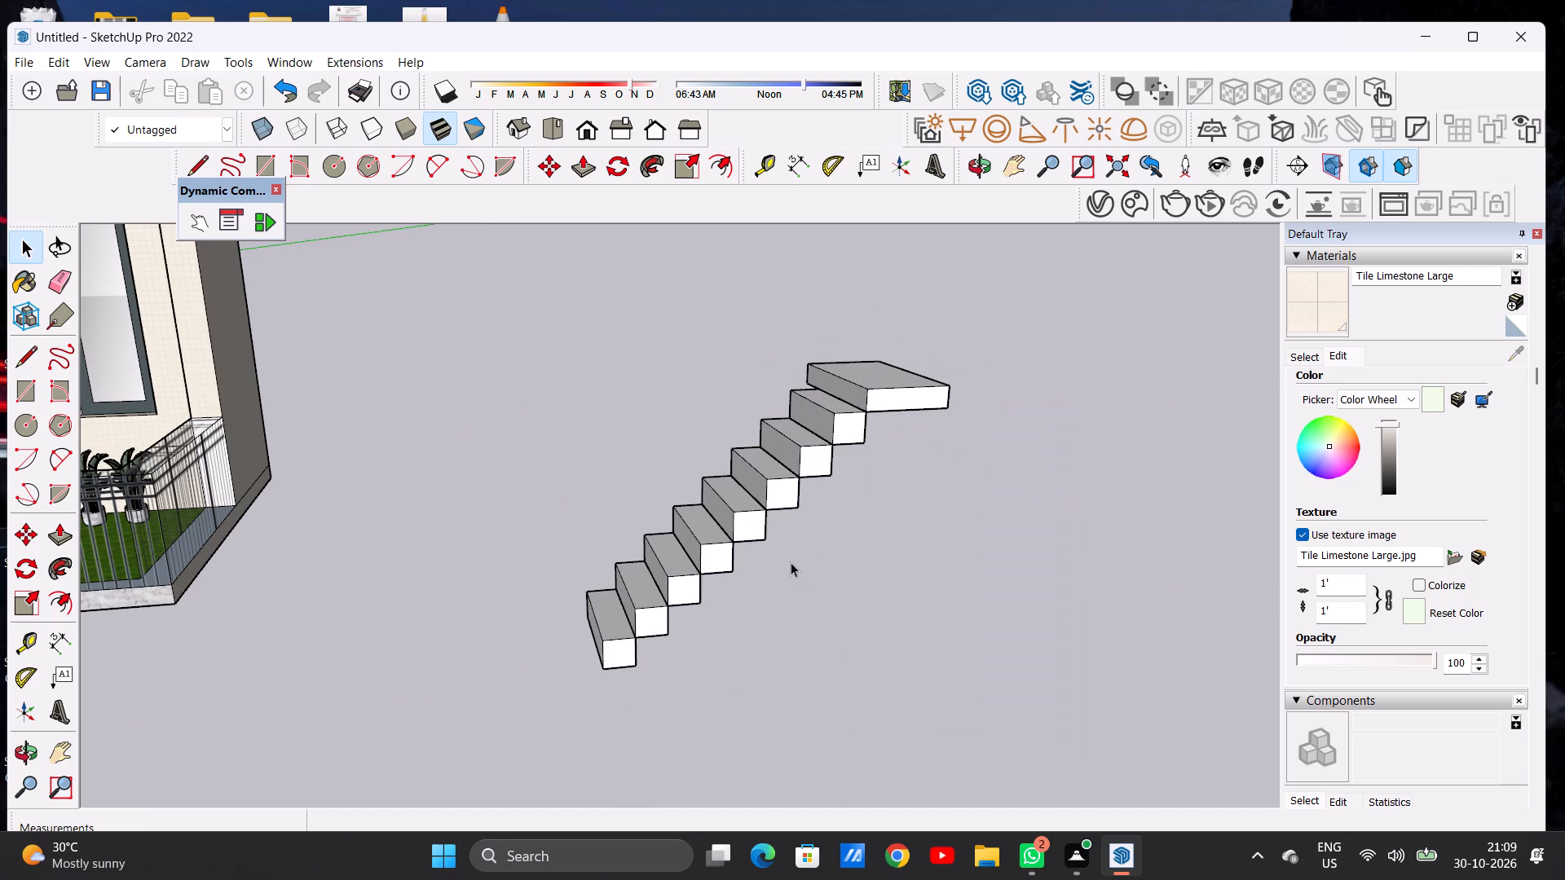
# Make the stepped staircase and its landing slab into one group.
pyautogui.keyDown('ctrl'); pyautogui.click(840, 430); pyautogui.keyUp('ctrl')
pyautogui.keyDown('ctrl'); pyautogui.click(891, 397); pyautogui.keyUp('ctrl')
pyautogui.keyDown('ctrl'); pyautogui.rightClick(891, 397); pyautogui.keyUp('ctrl')
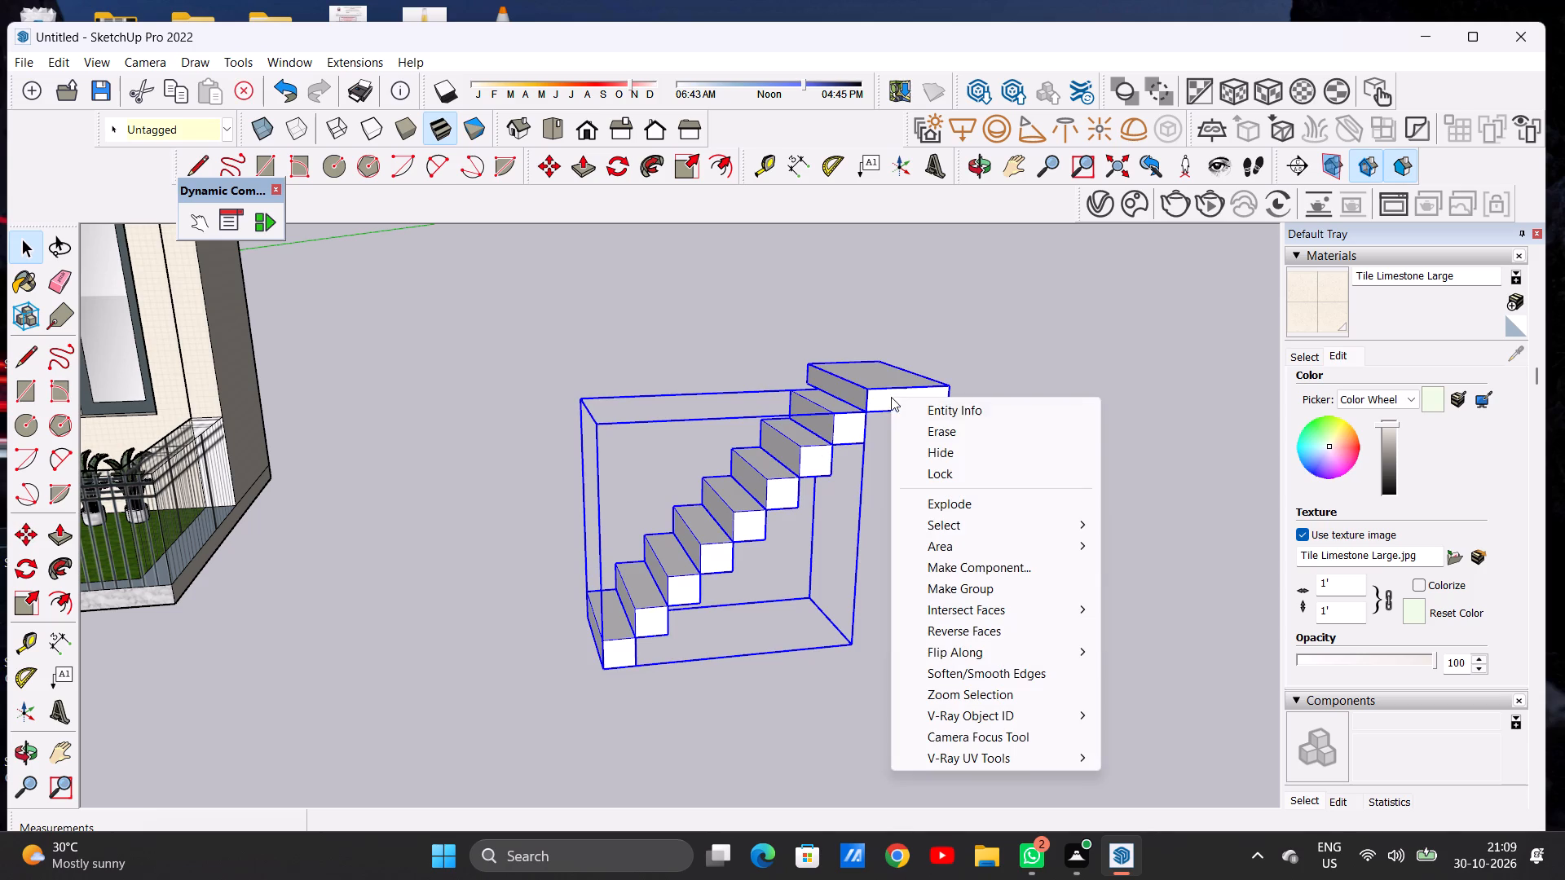
pyautogui.keyDown('ctrl'); pyautogui.click(968, 591); pyautogui.keyUp('ctrl')
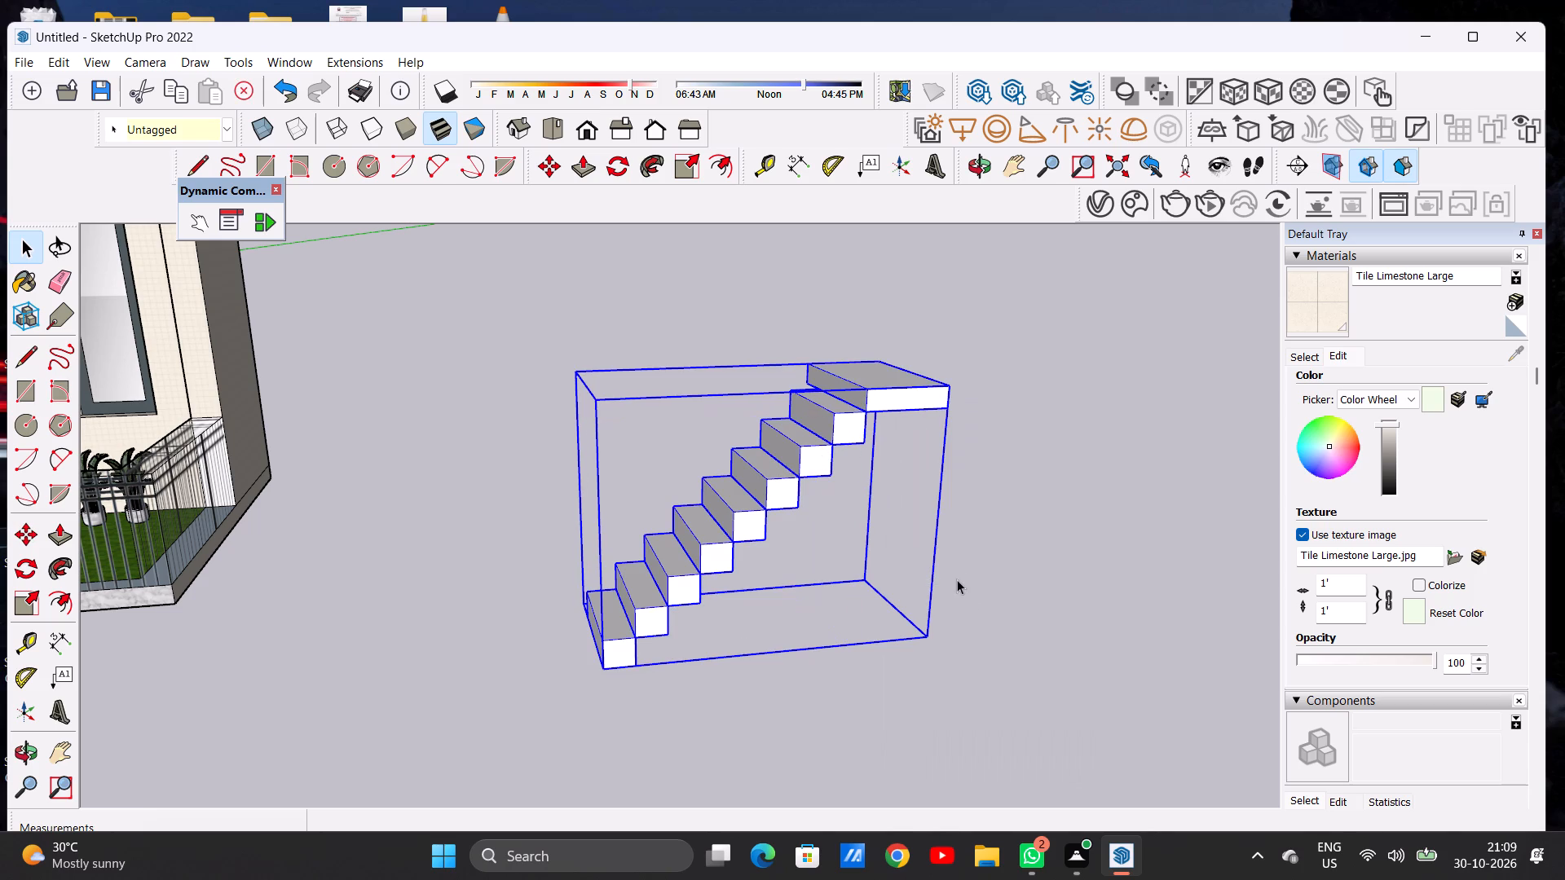
# Scale the staircase-and-landing group up to about 1.33 along the red axis and 1.13 in height.
pyautogui.scroll(-6, 700, 451)
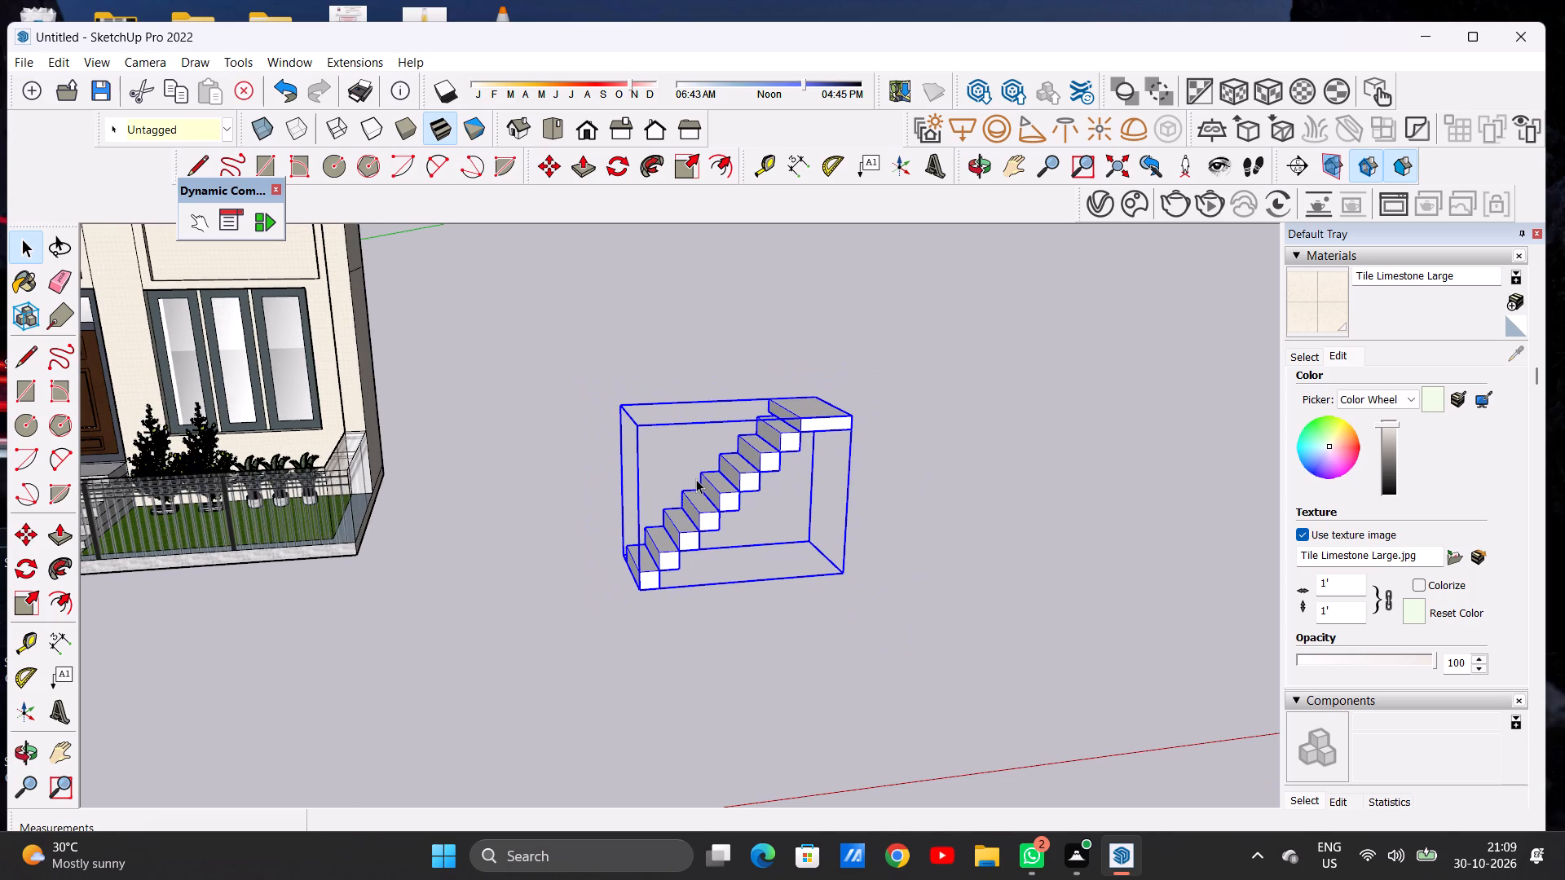
pyautogui.scroll(-4, 690, 463)
pyautogui.moveTo(780, 460); pyautogui.dragTo(752, 453, button='middle')
pyautogui.click(684, 163)
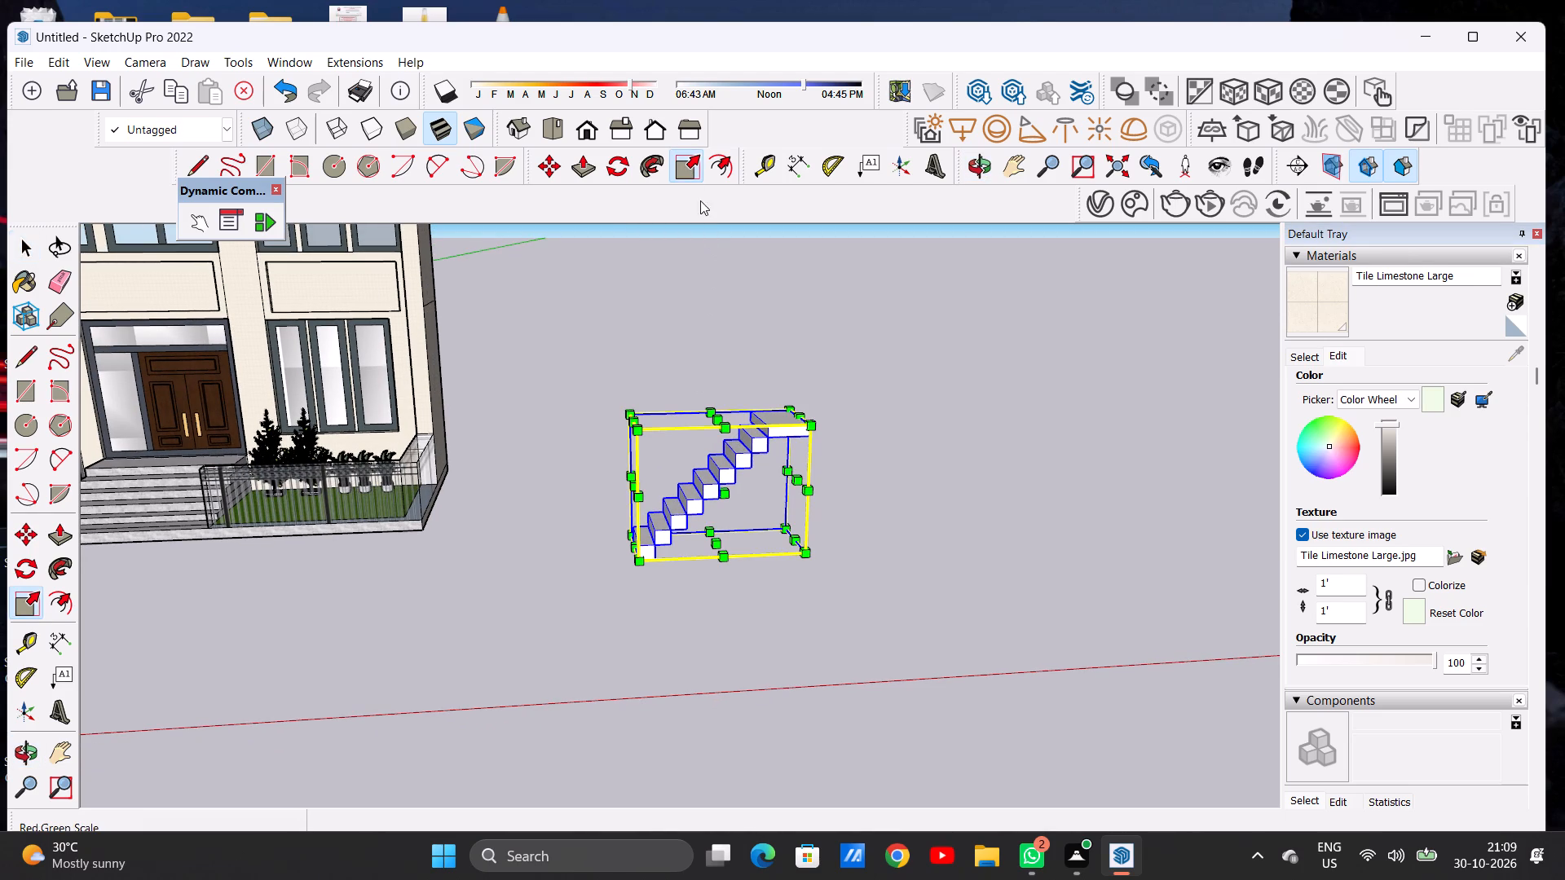
pyautogui.click(796, 410)
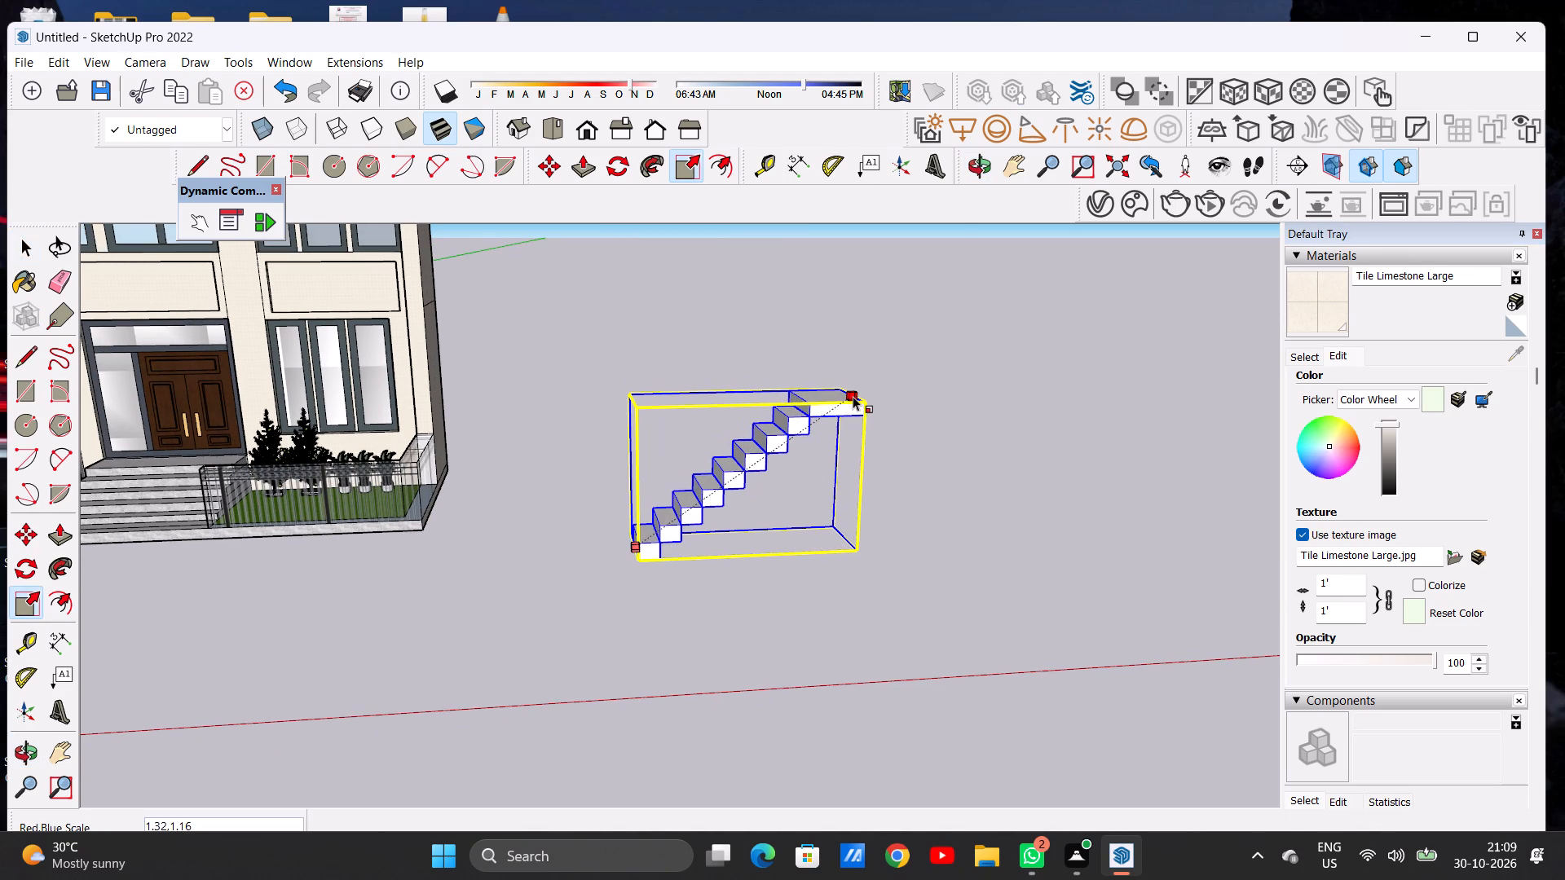
pyautogui.click(853, 399)
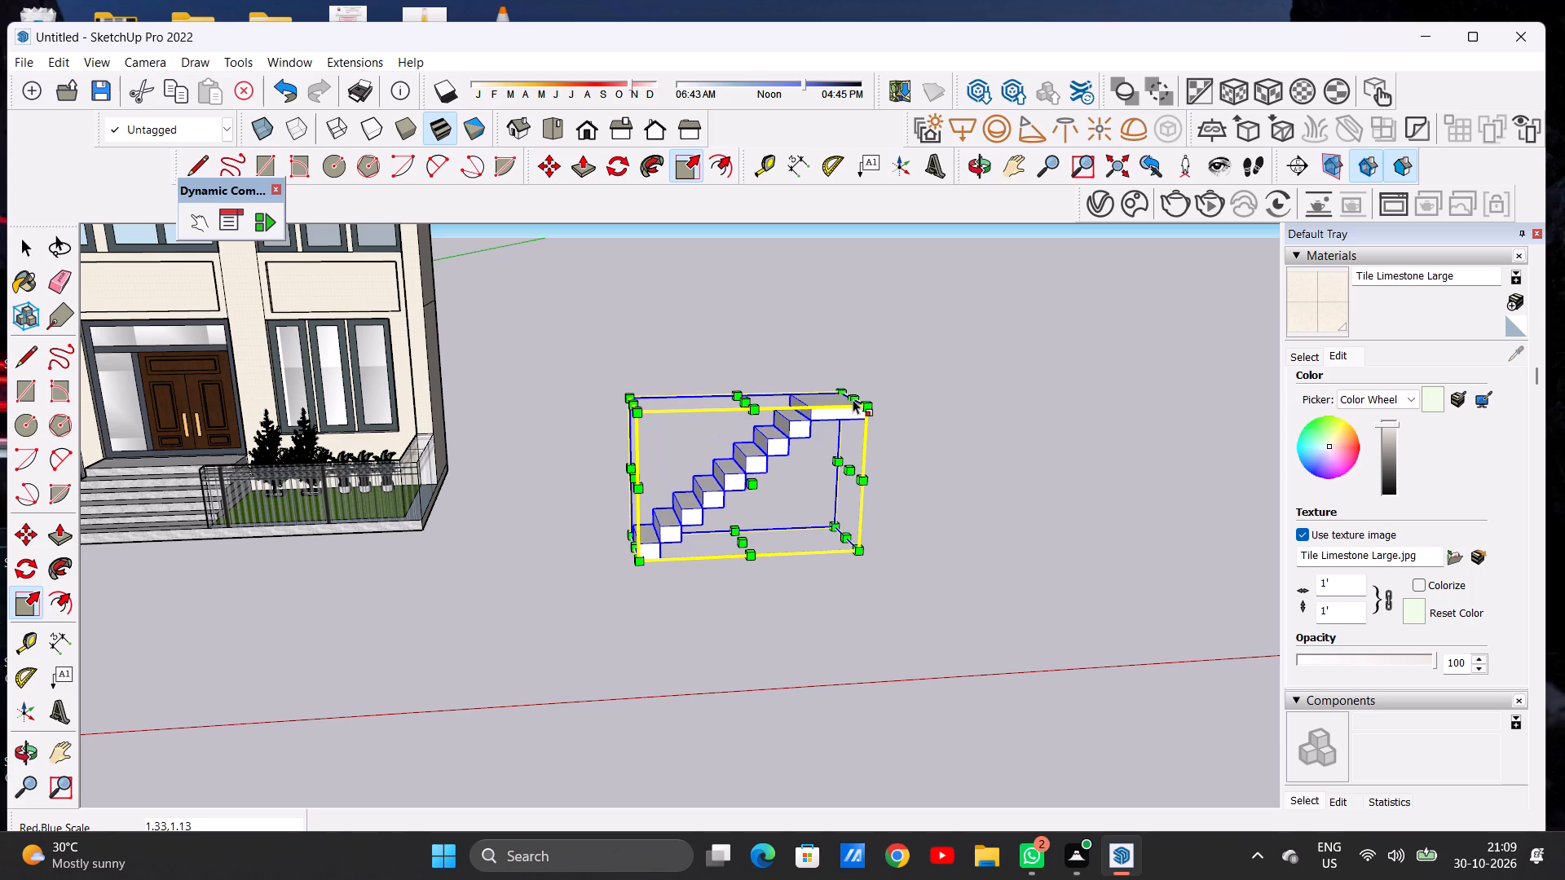
# Scale the staircase-and-landing group up to about 1.45 along the green axis, keeping its height.
pyautogui.click(758, 410)
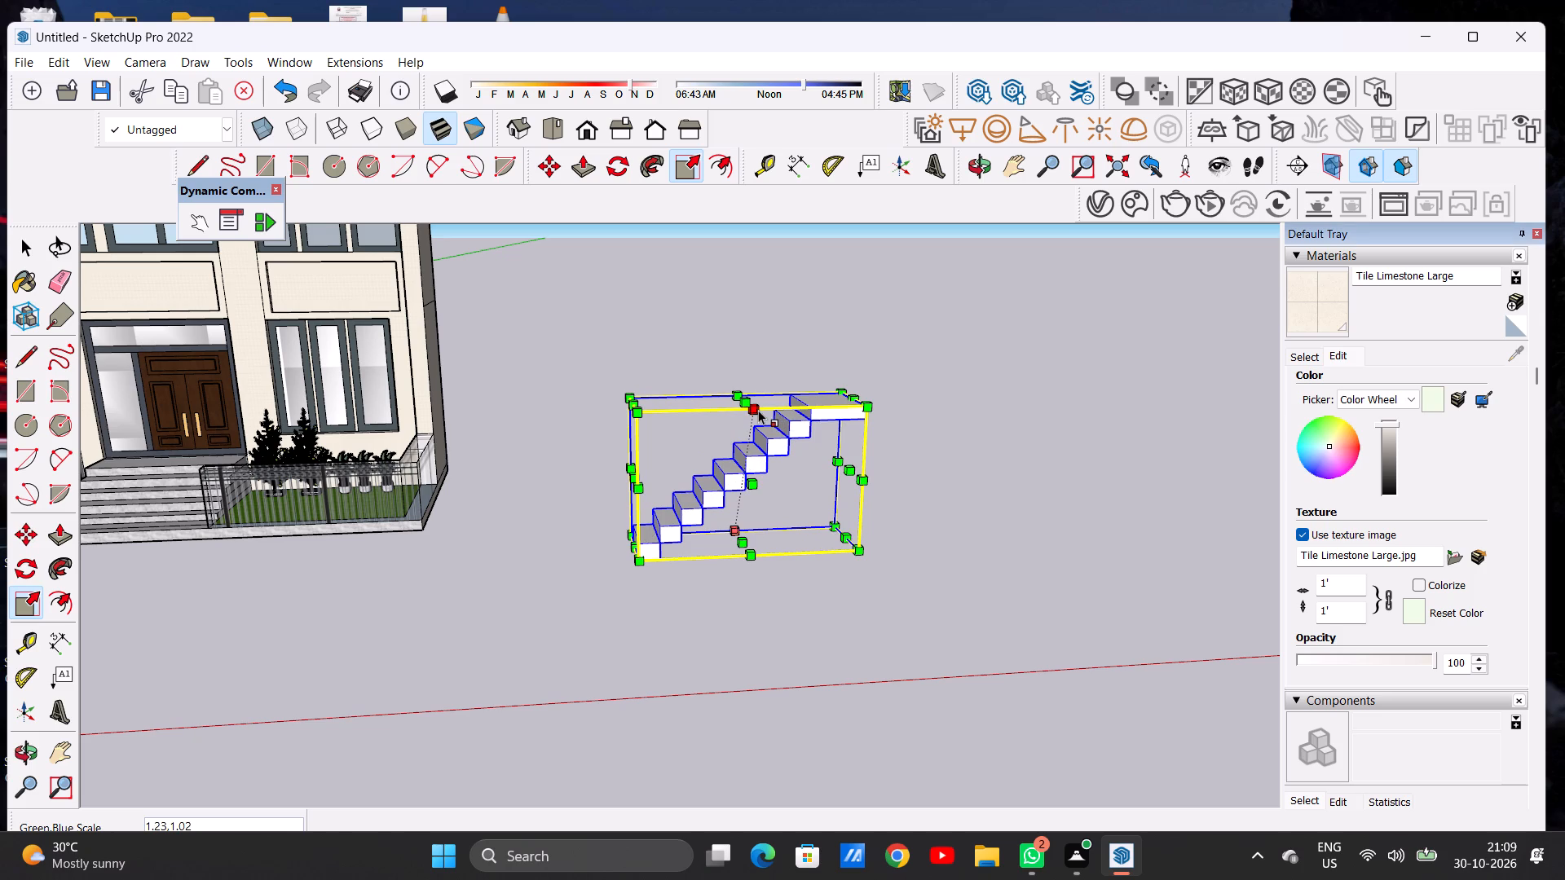
pyautogui.click(762, 416)
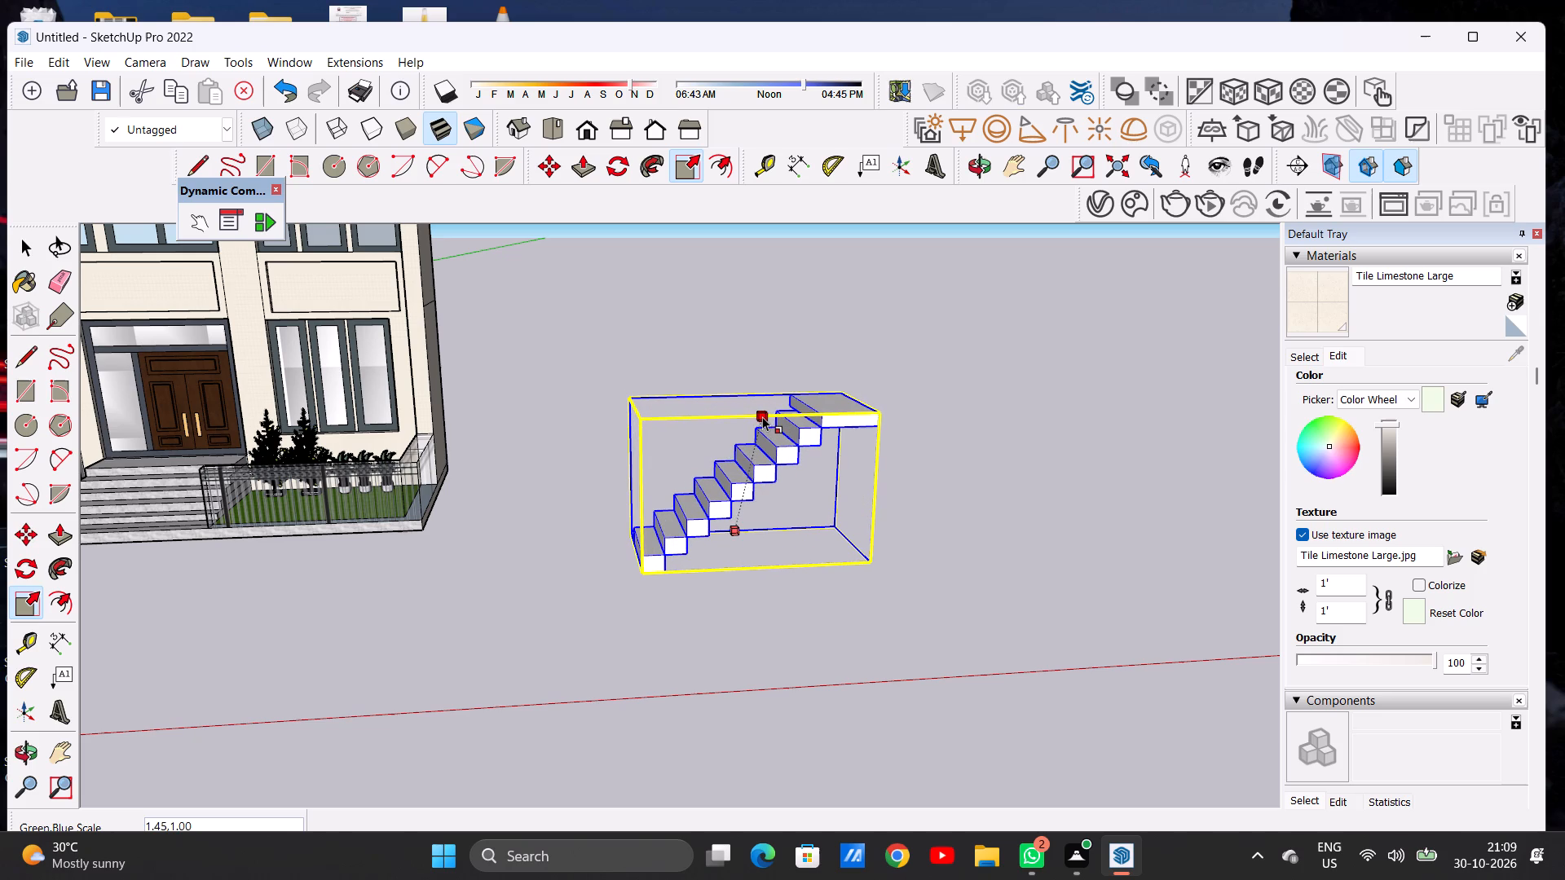
pyautogui.press('space')
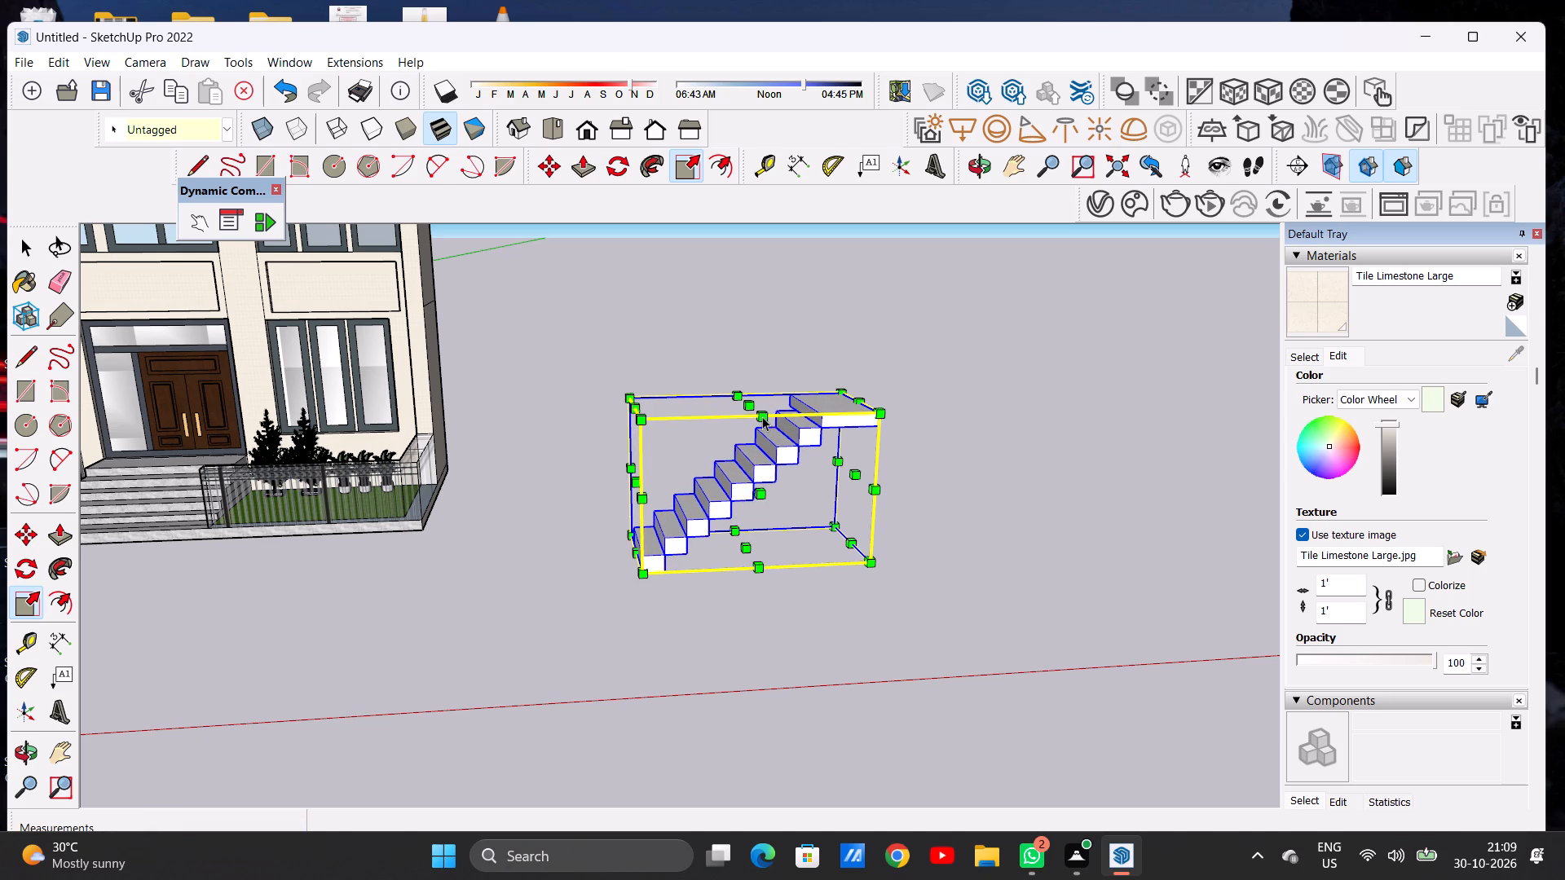
# Deselect the enlarged staircase and examine its proportions beside the house from different angles.
pyautogui.scroll(-3, 756, 454)
pyautogui.moveTo(612, 555); pyautogui.dragTo(831, 604, button='middle')
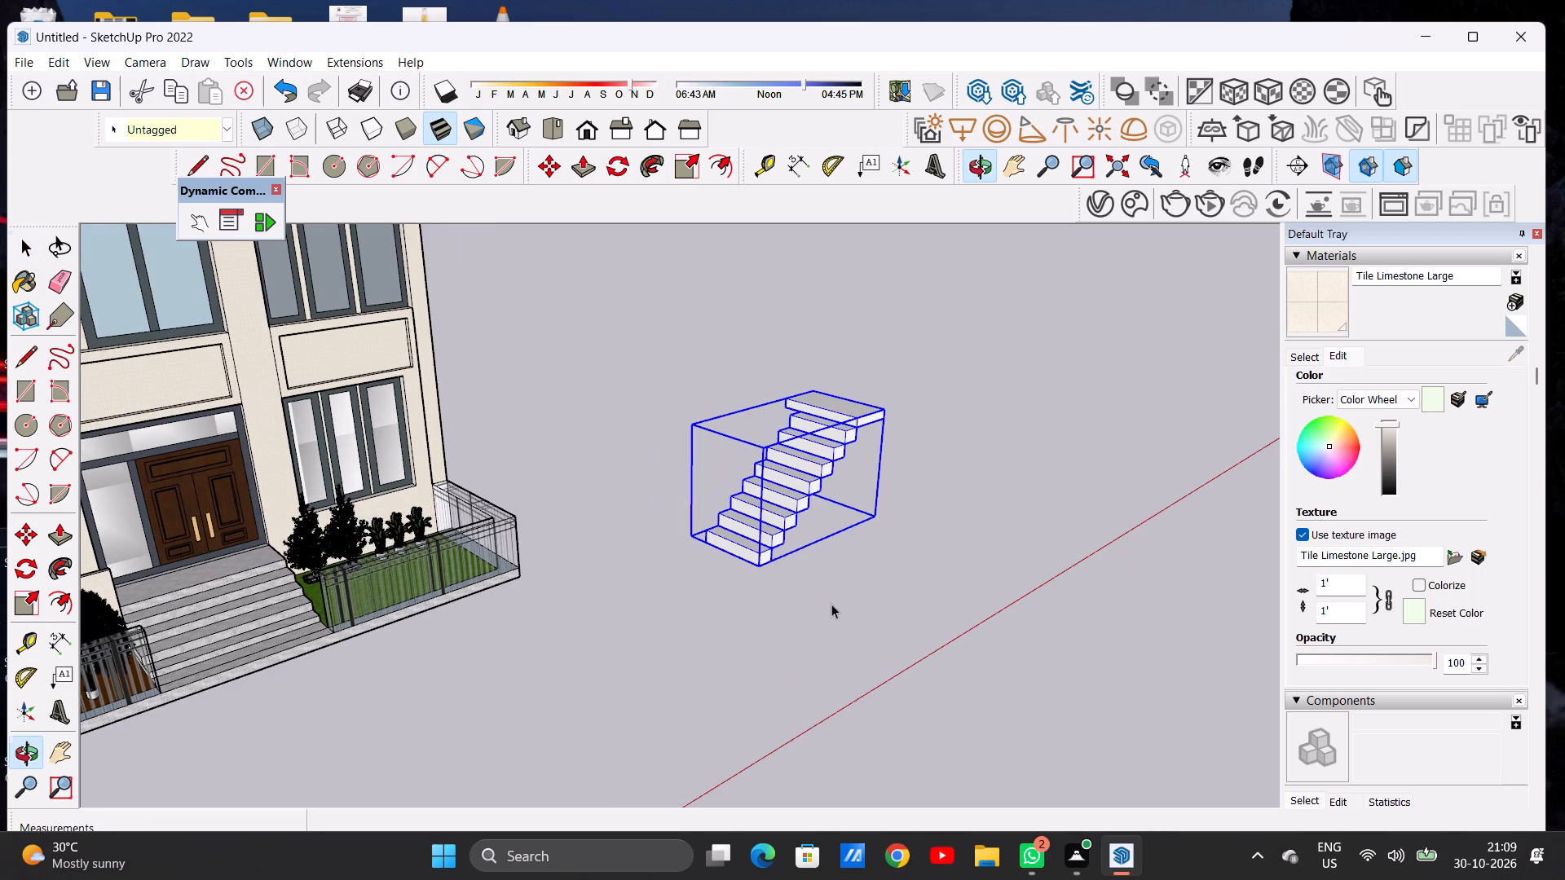
pyautogui.click(831, 604)
pyautogui.scroll(7, 796, 408)
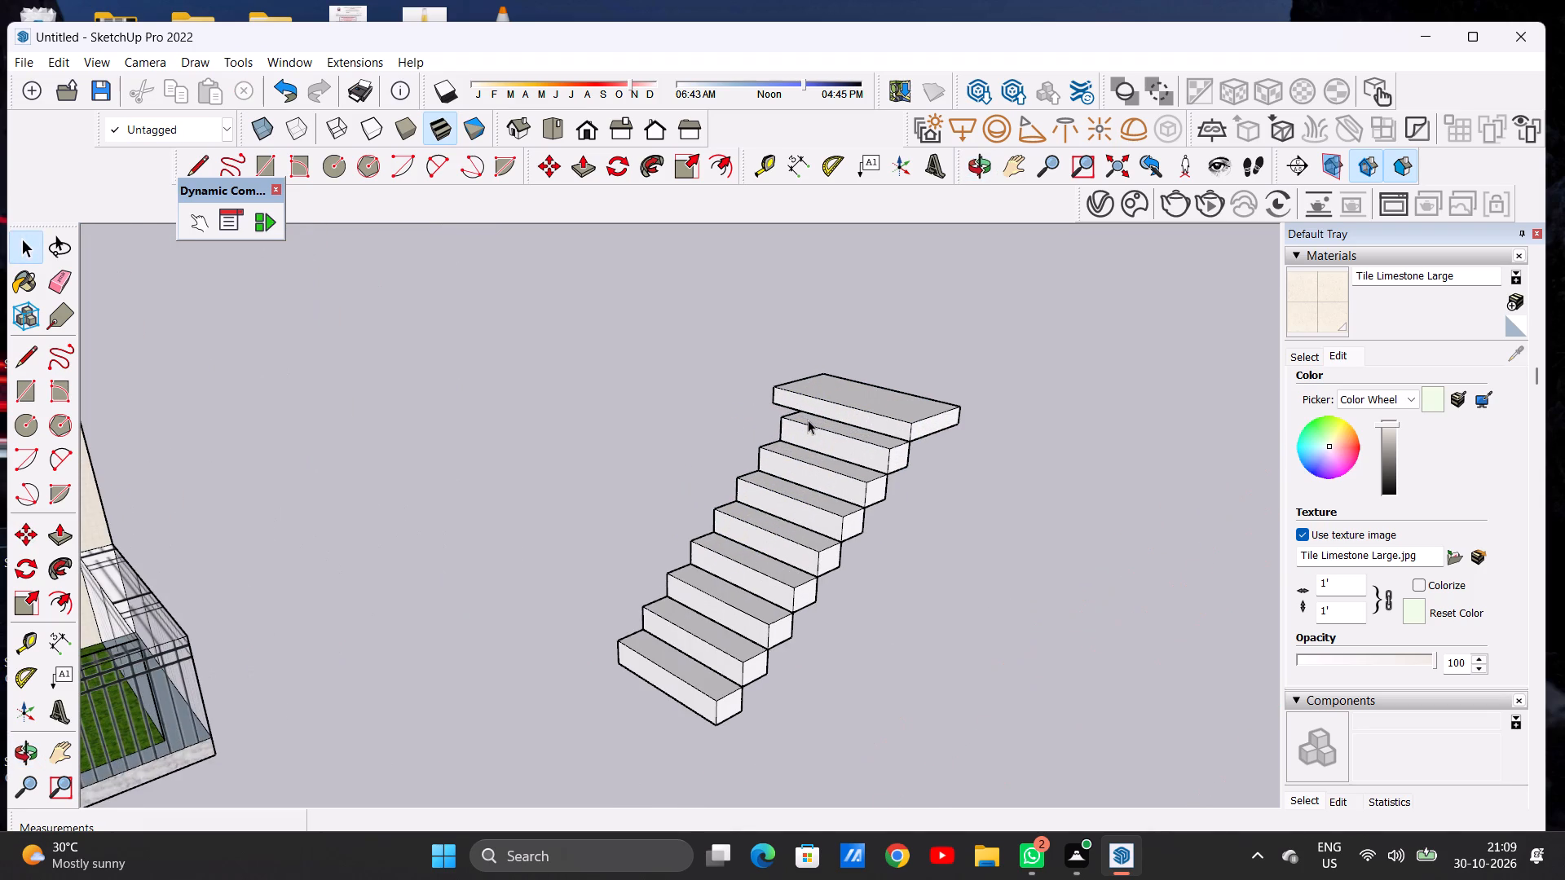
pyautogui.scroll(-4, 808, 420)
pyautogui.moveTo(802, 426); pyautogui.dragTo(784, 424, button='middle')
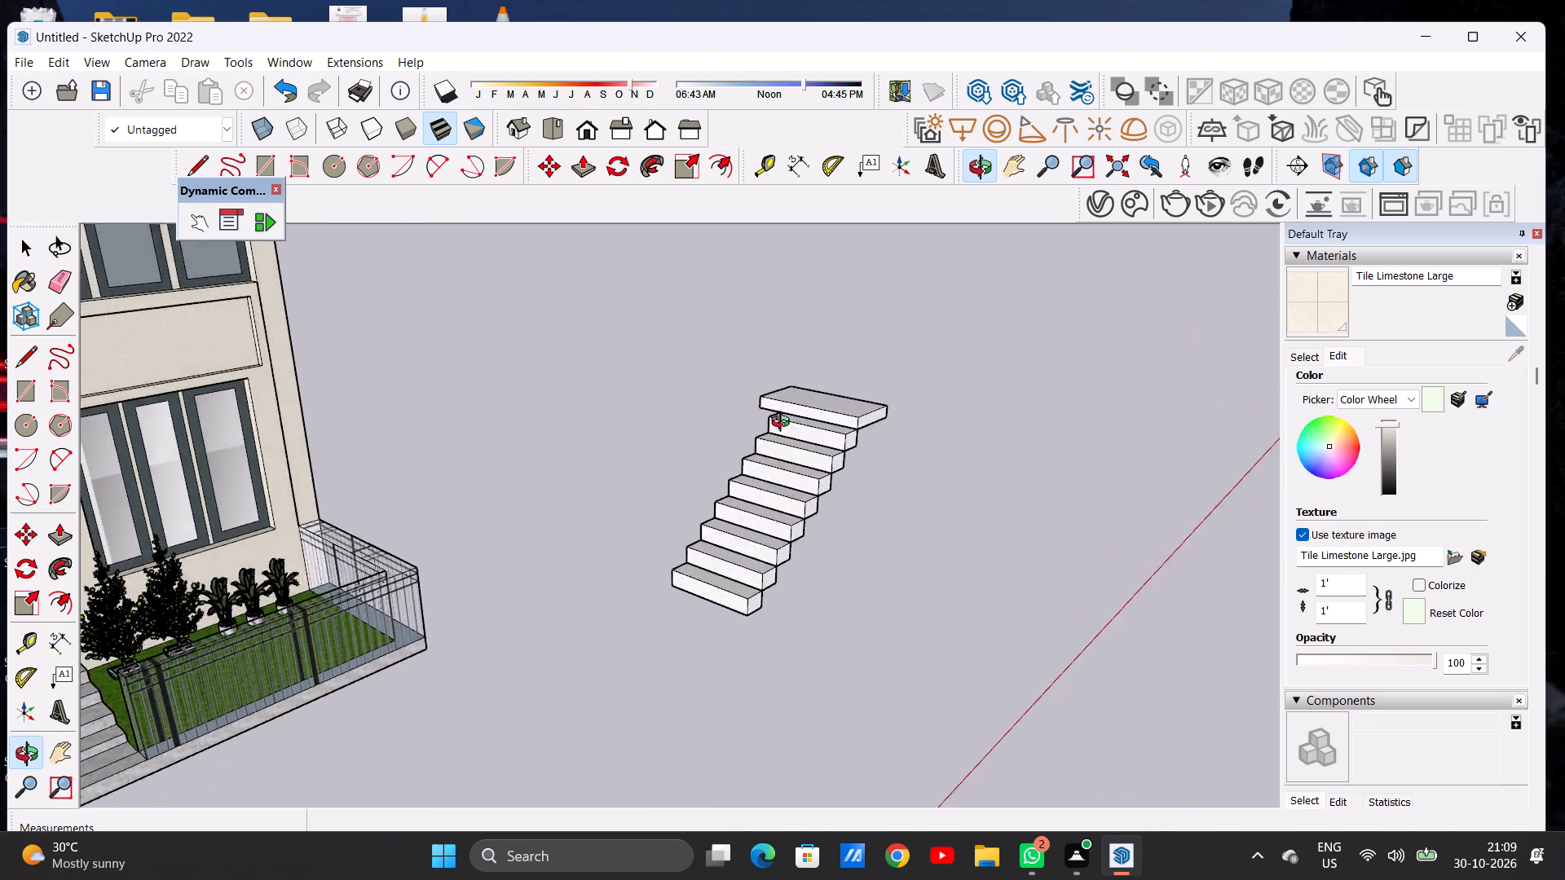
pyautogui.moveTo(784, 424); pyautogui.dragTo(641, 449, button='middle')
pyautogui.scroll(-18, 638, 480)
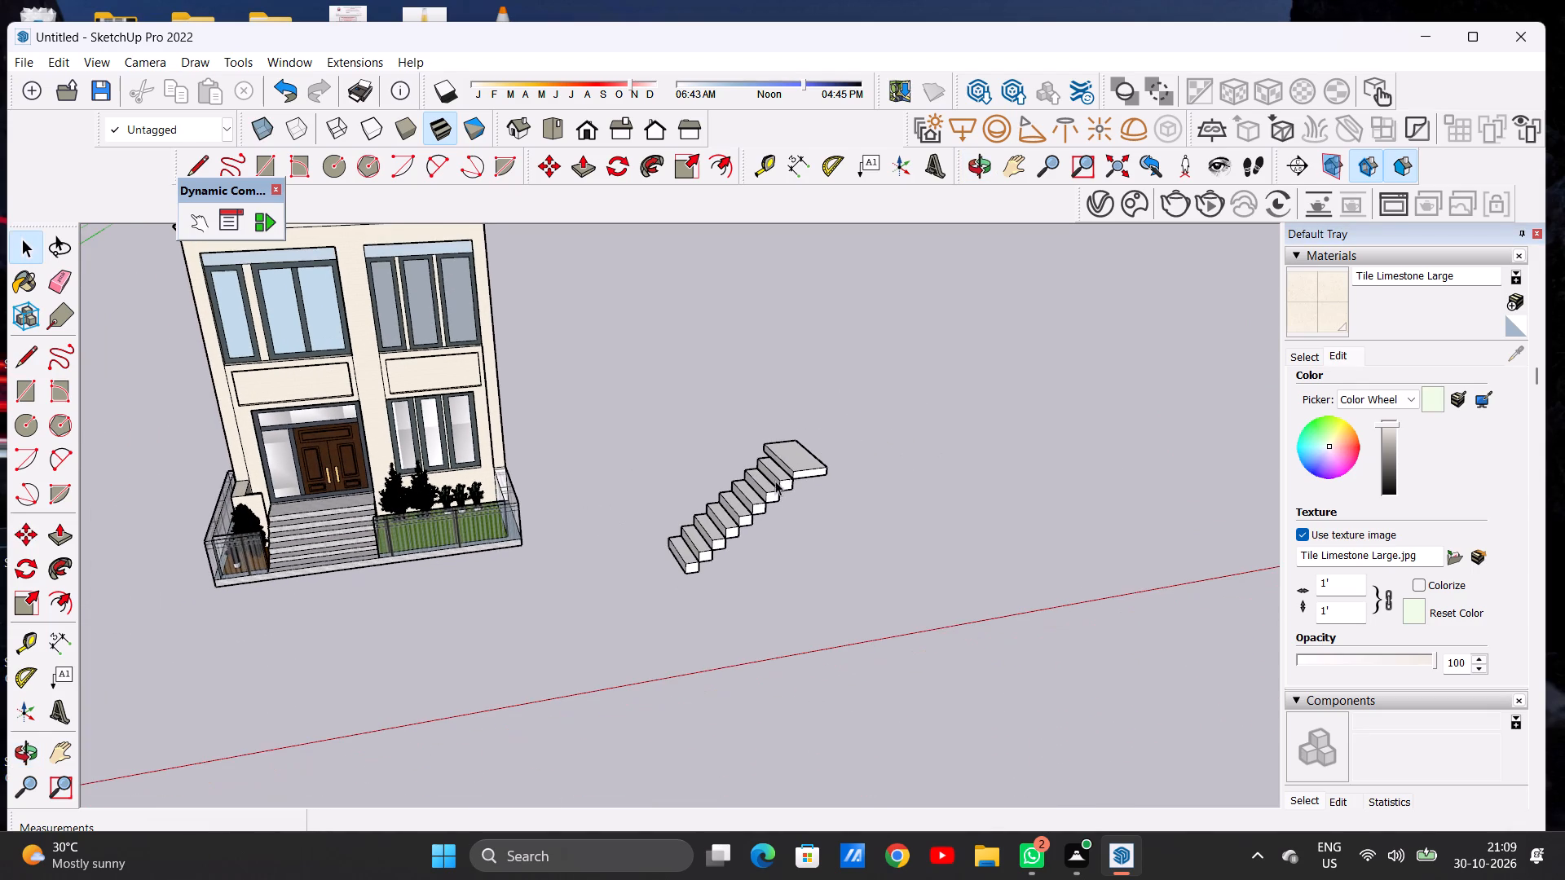
# Examine the separate staircase's steps and landing slab up close and from several angles beside the house.
pyautogui.moveTo(888, 475); pyautogui.dragTo(496, 554, button='middle')
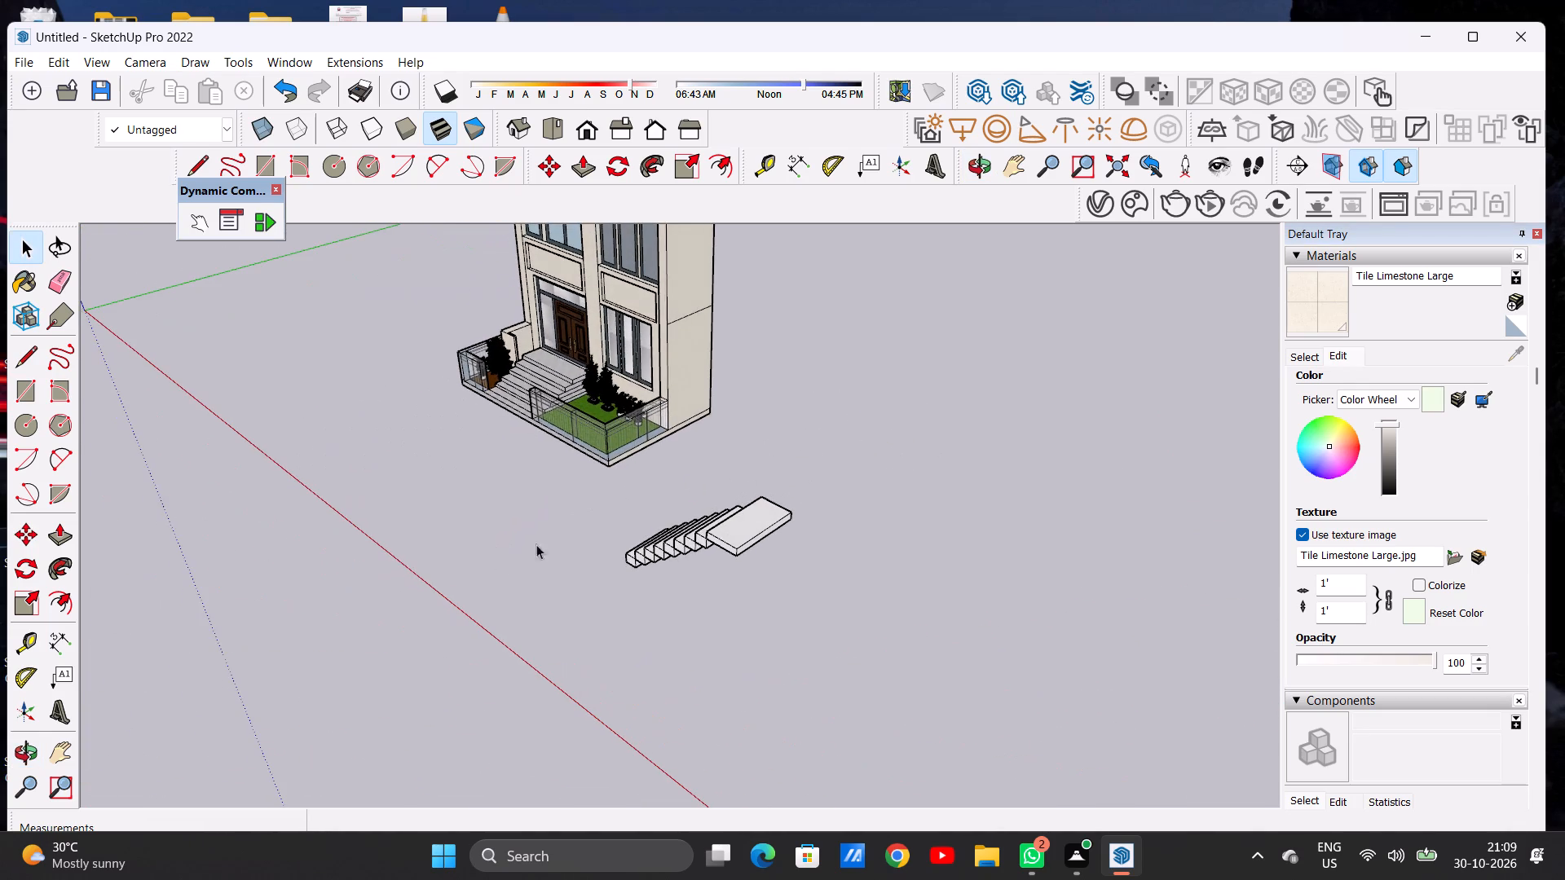
pyautogui.scroll(20, 704, 525)
pyautogui.scroll(8, 704, 525)
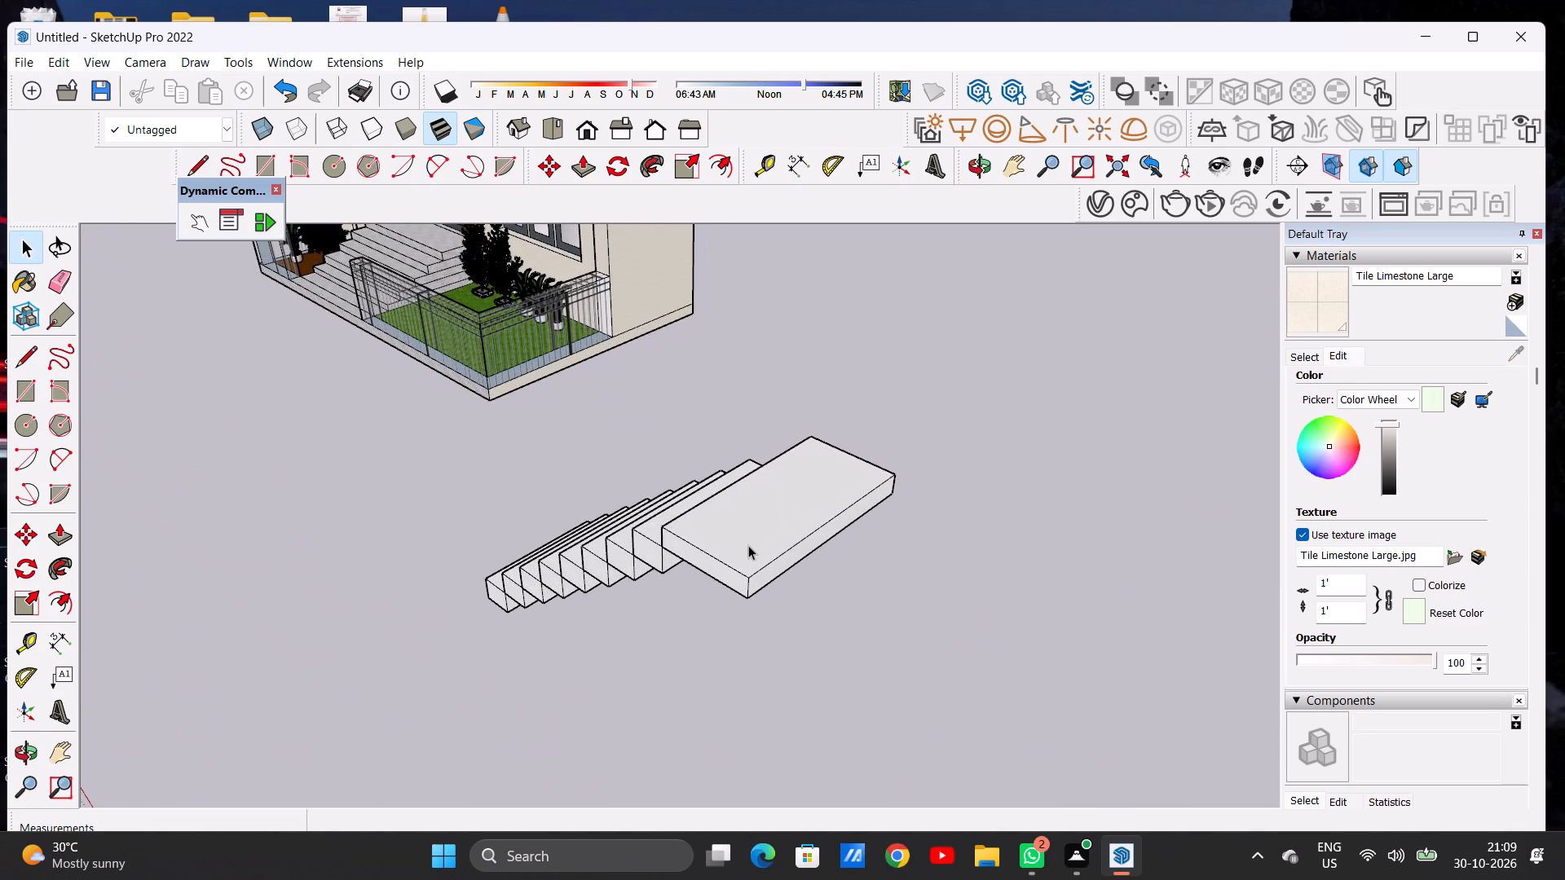
pyautogui.moveTo(720, 599); pyautogui.dragTo(924, 547, button='middle')
pyautogui.scroll(-8, 755, 570)
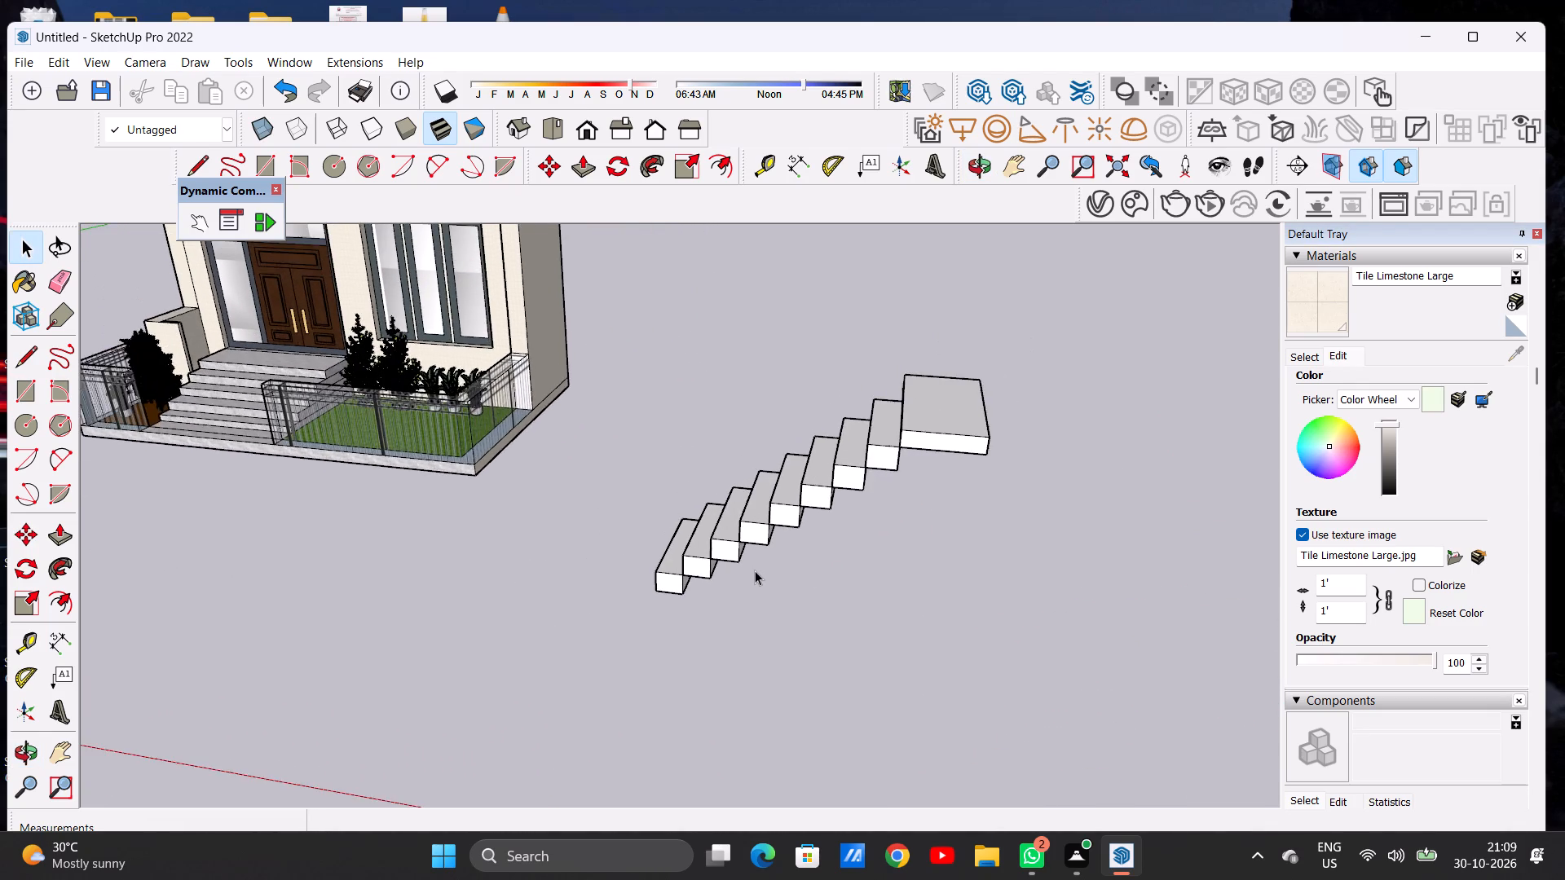
pyautogui.scroll(-20, 755, 570)
pyautogui.scroll(-8, 755, 570)
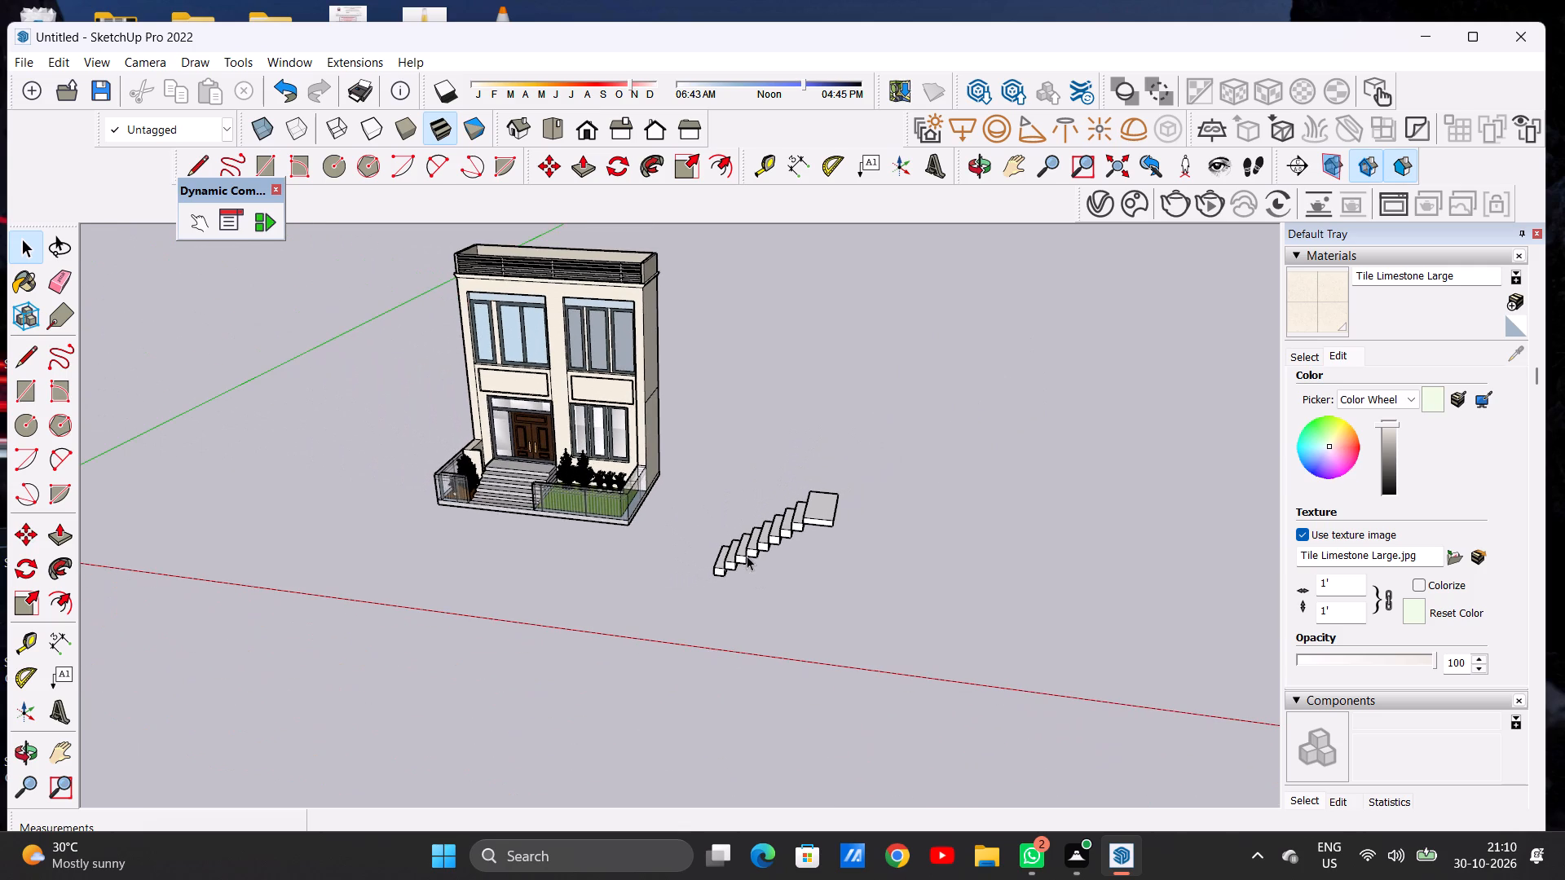
pyautogui.scroll(-4, 759, 603)
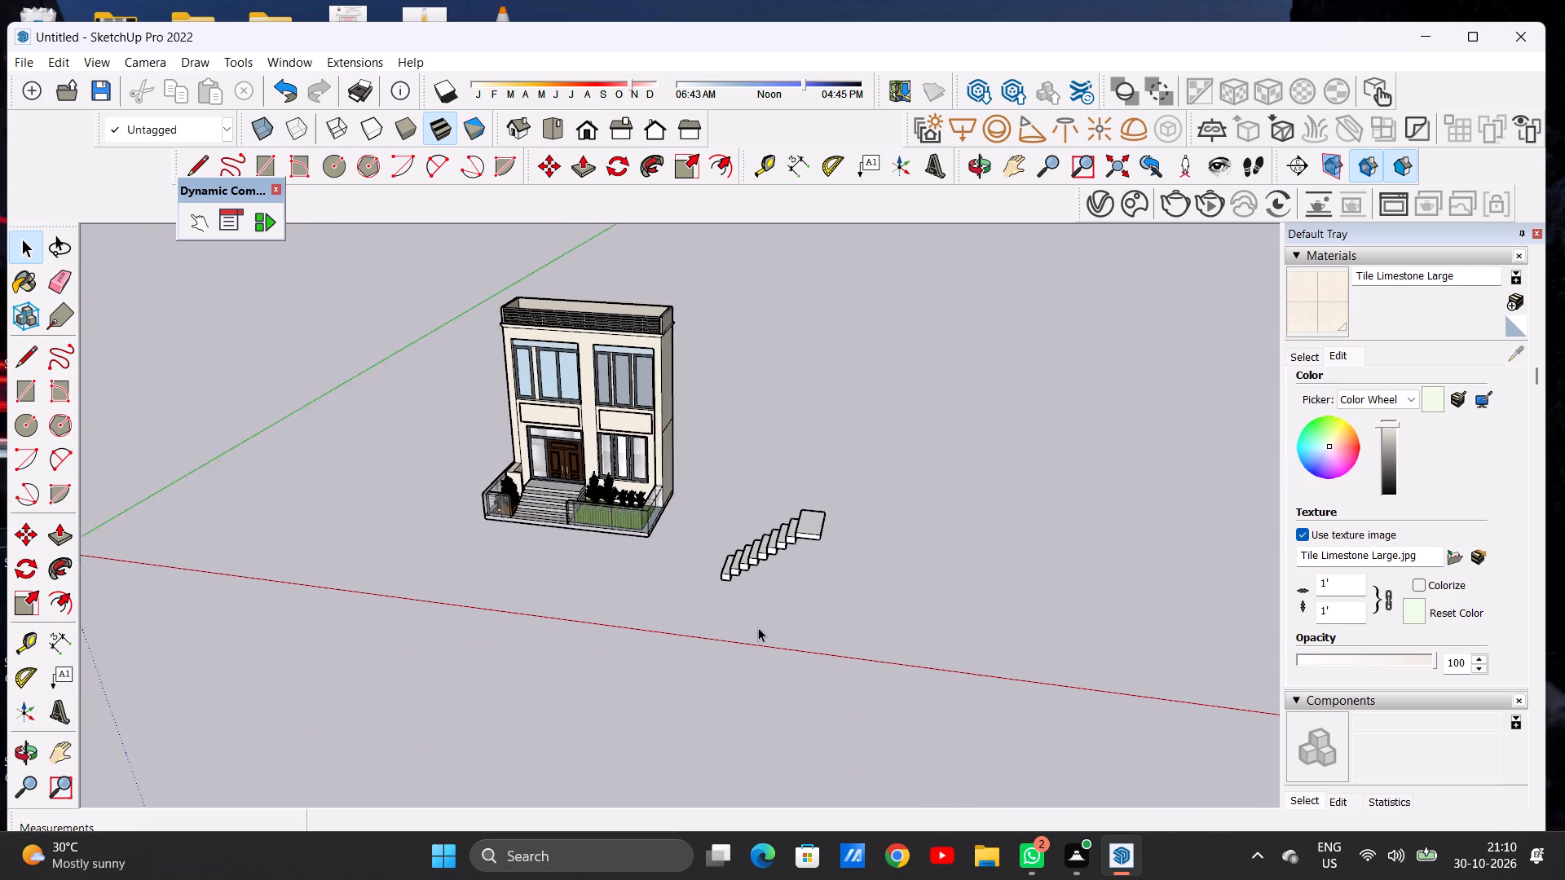
pyautogui.scroll(4, 763, 590)
pyautogui.scroll(-1, 763, 590)
pyautogui.scroll(2, 763, 590)
pyautogui.scroll(20, 769, 555)
pyautogui.scroll(4, 769, 555)
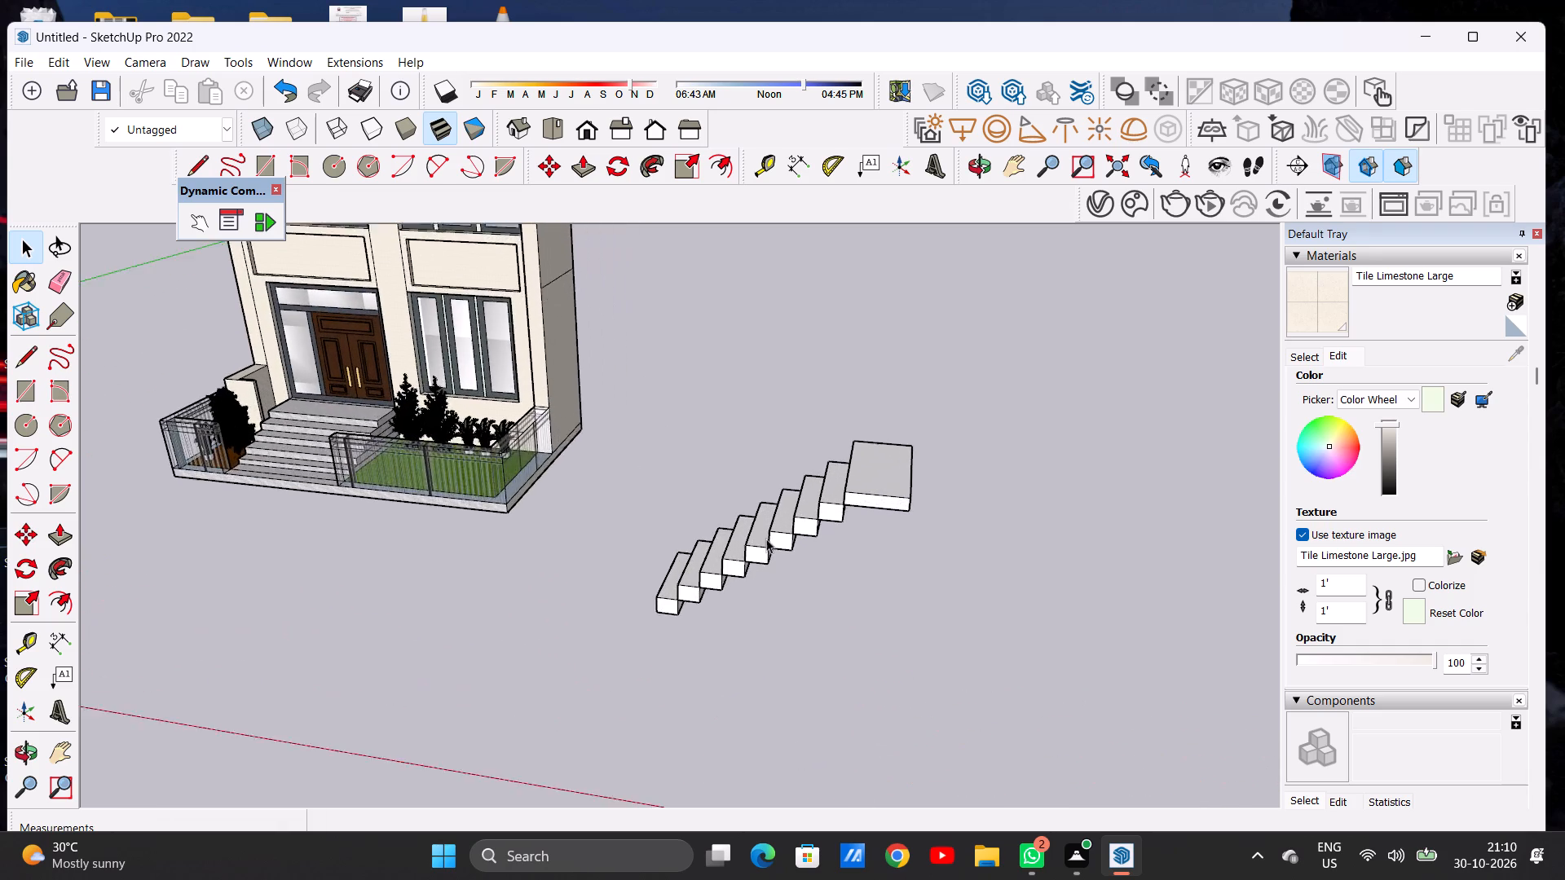
pyautogui.scroll(20, 766, 539)
pyautogui.scroll(3, 766, 539)
pyautogui.moveTo(728, 559); pyautogui.dragTo(950, 554, button='middle')
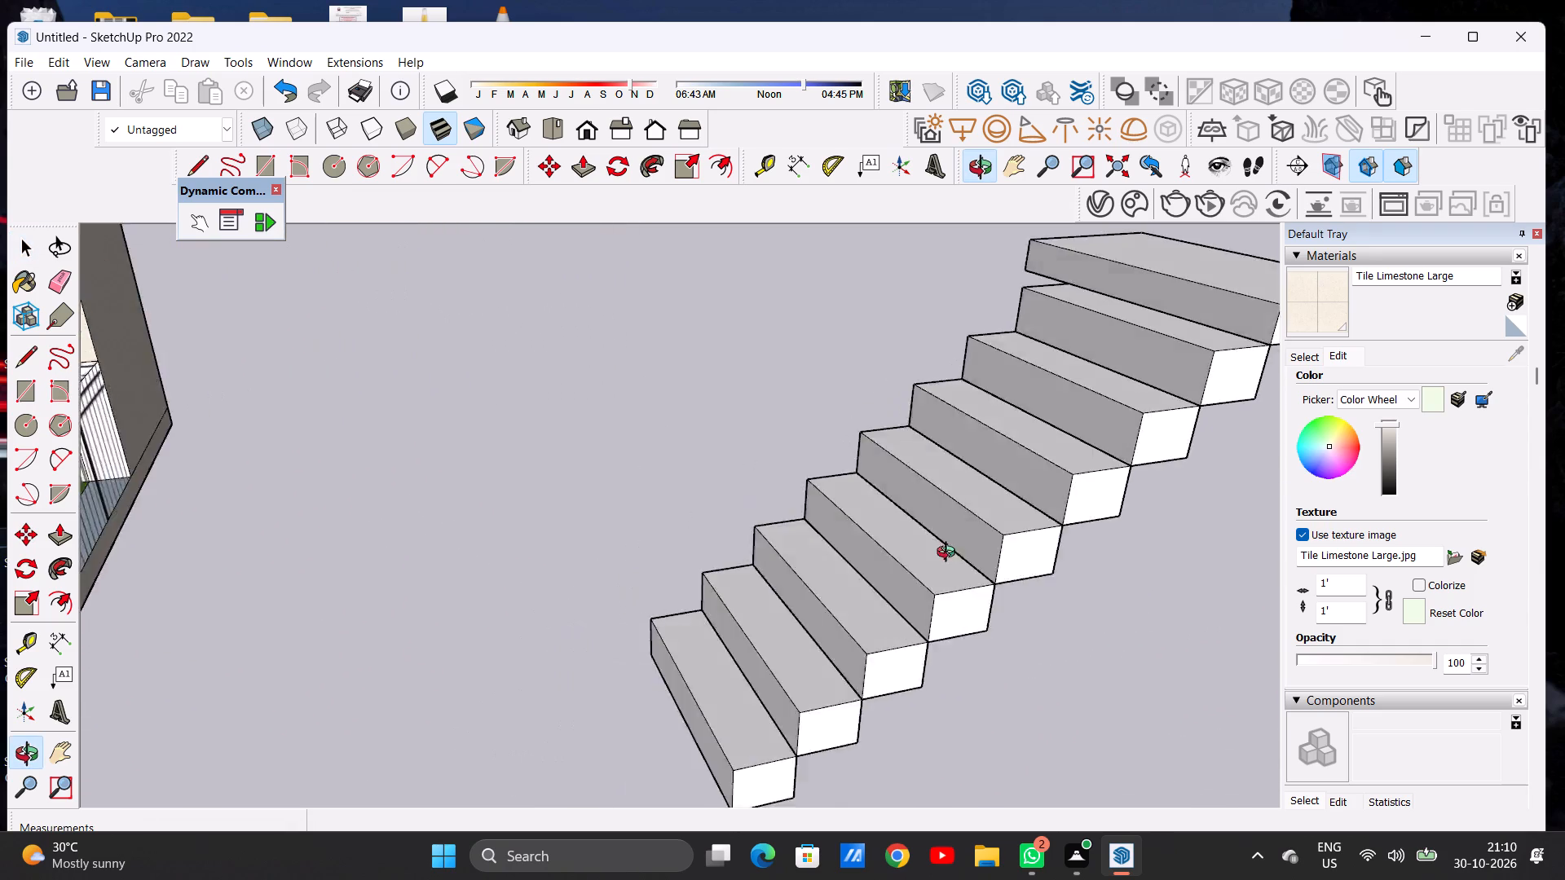
pyautogui.moveTo(950, 554); pyautogui.dragTo(1004, 546, button='middle')
pyautogui.scroll(-12, 863, 557)
pyautogui.moveTo(877, 563); pyautogui.dragTo(943, 678, button='middle')
pyautogui.scroll(6, 904, 566)
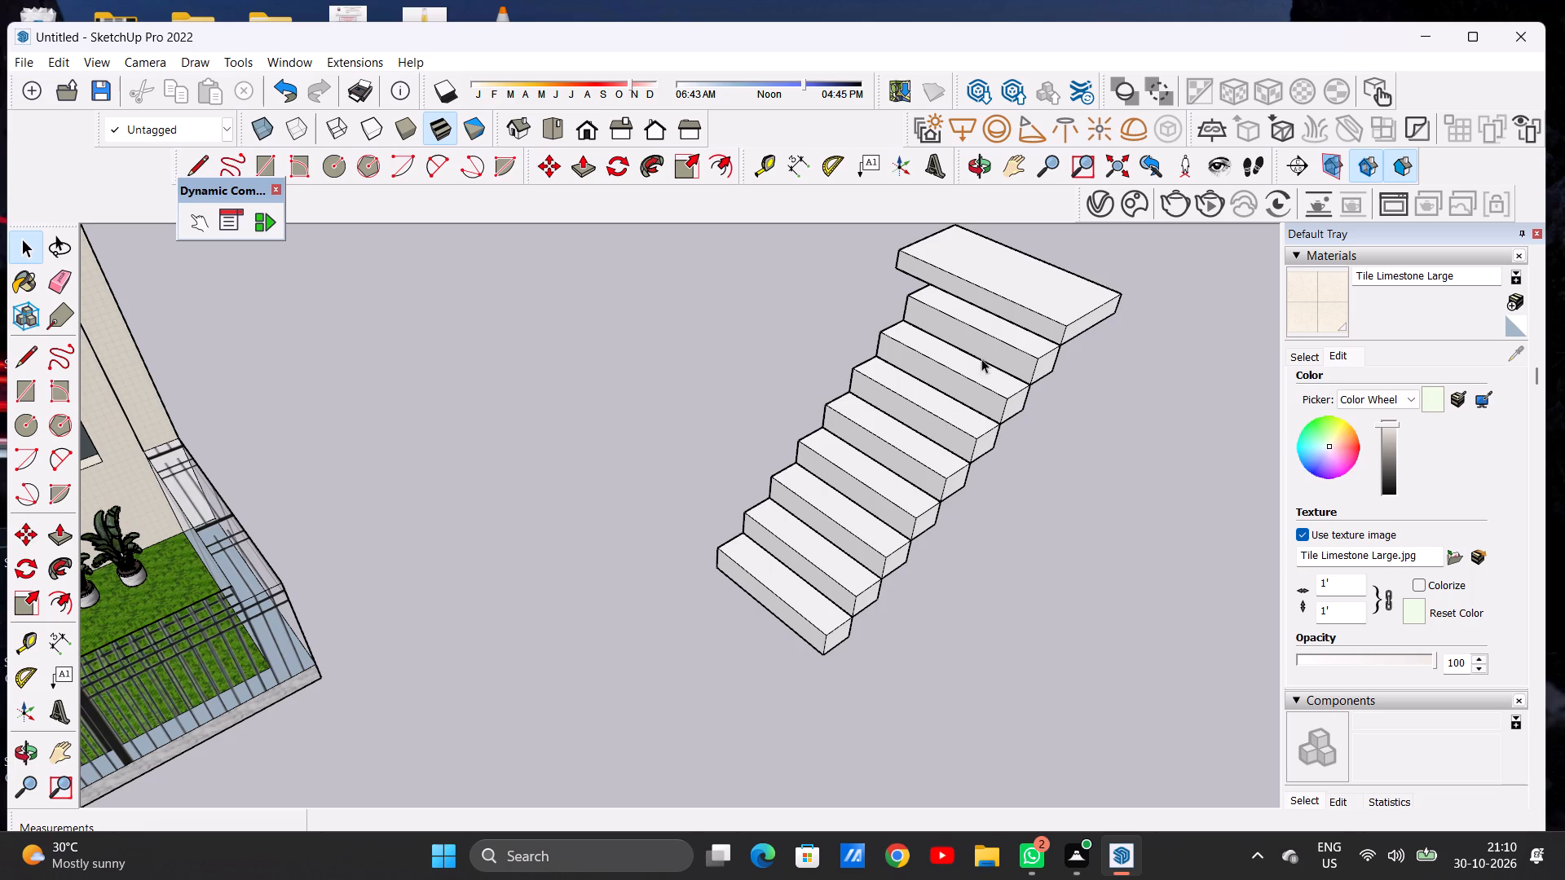
pyautogui.scroll(-10, 776, 600)
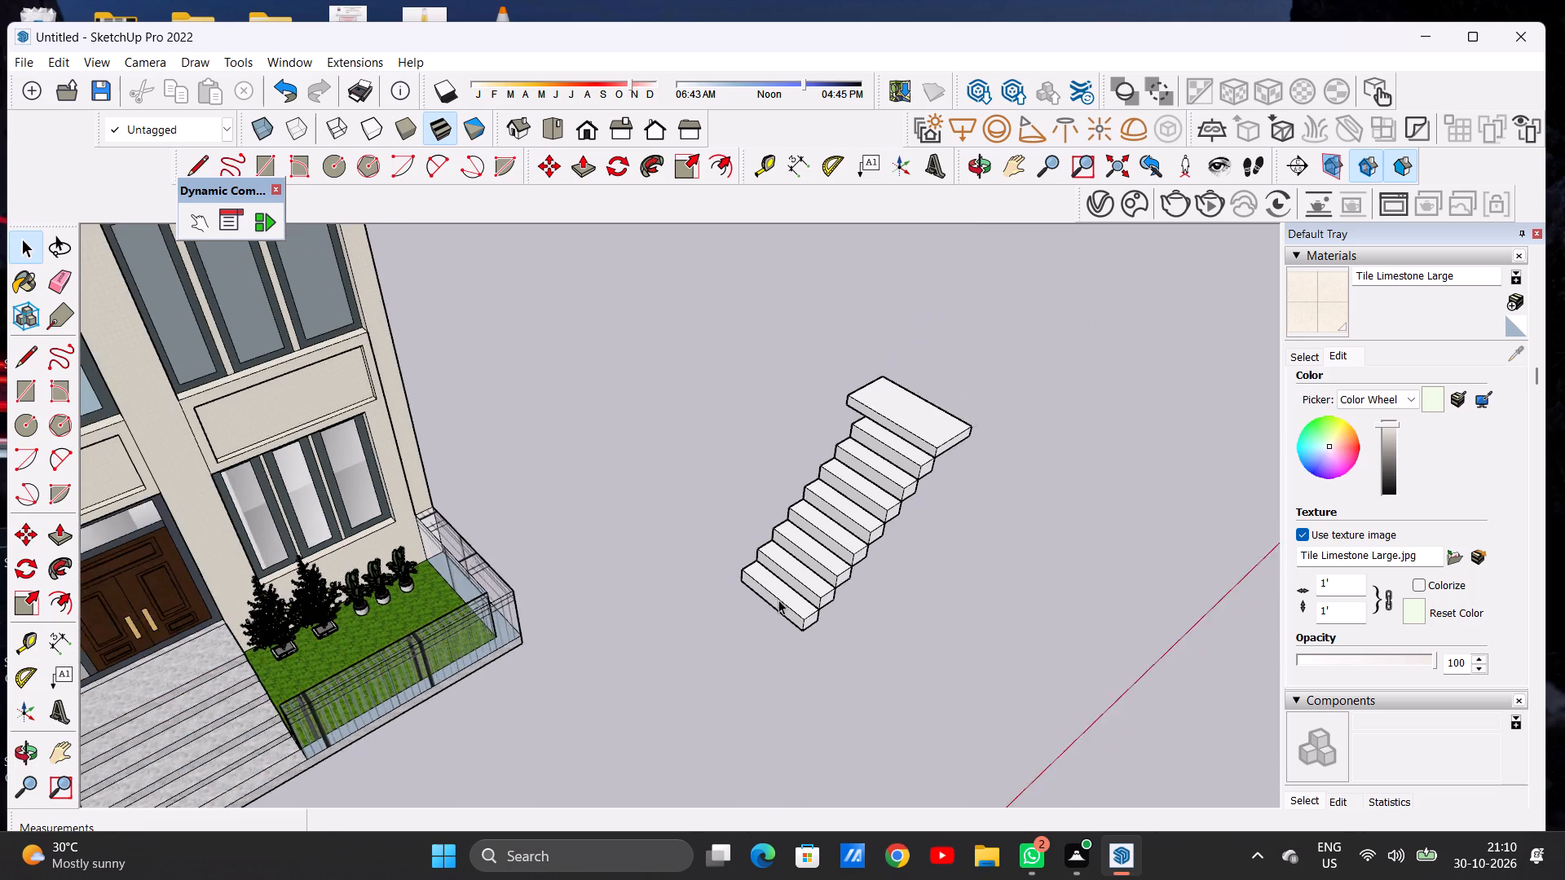
pyautogui.moveTo(920, 579); pyautogui.dragTo(697, 548, button='middle')
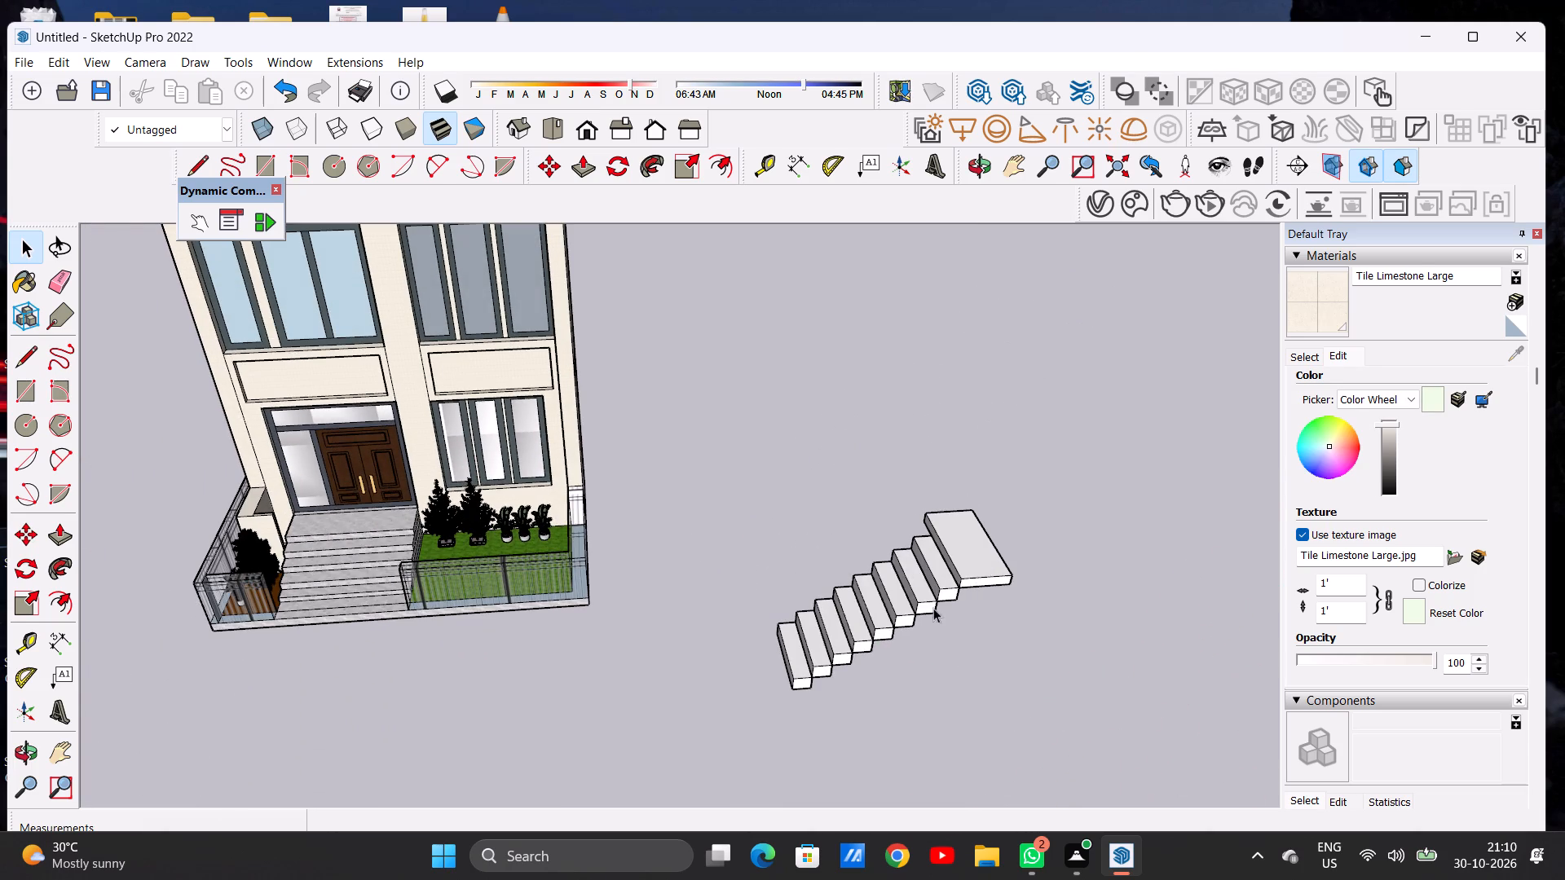
pyautogui.moveTo(932, 608); pyautogui.dragTo(863, 492, button='middle')
pyautogui.scroll(5, 935, 559)
pyautogui.moveTo(974, 571); pyautogui.dragTo(882, 539, button='middle')
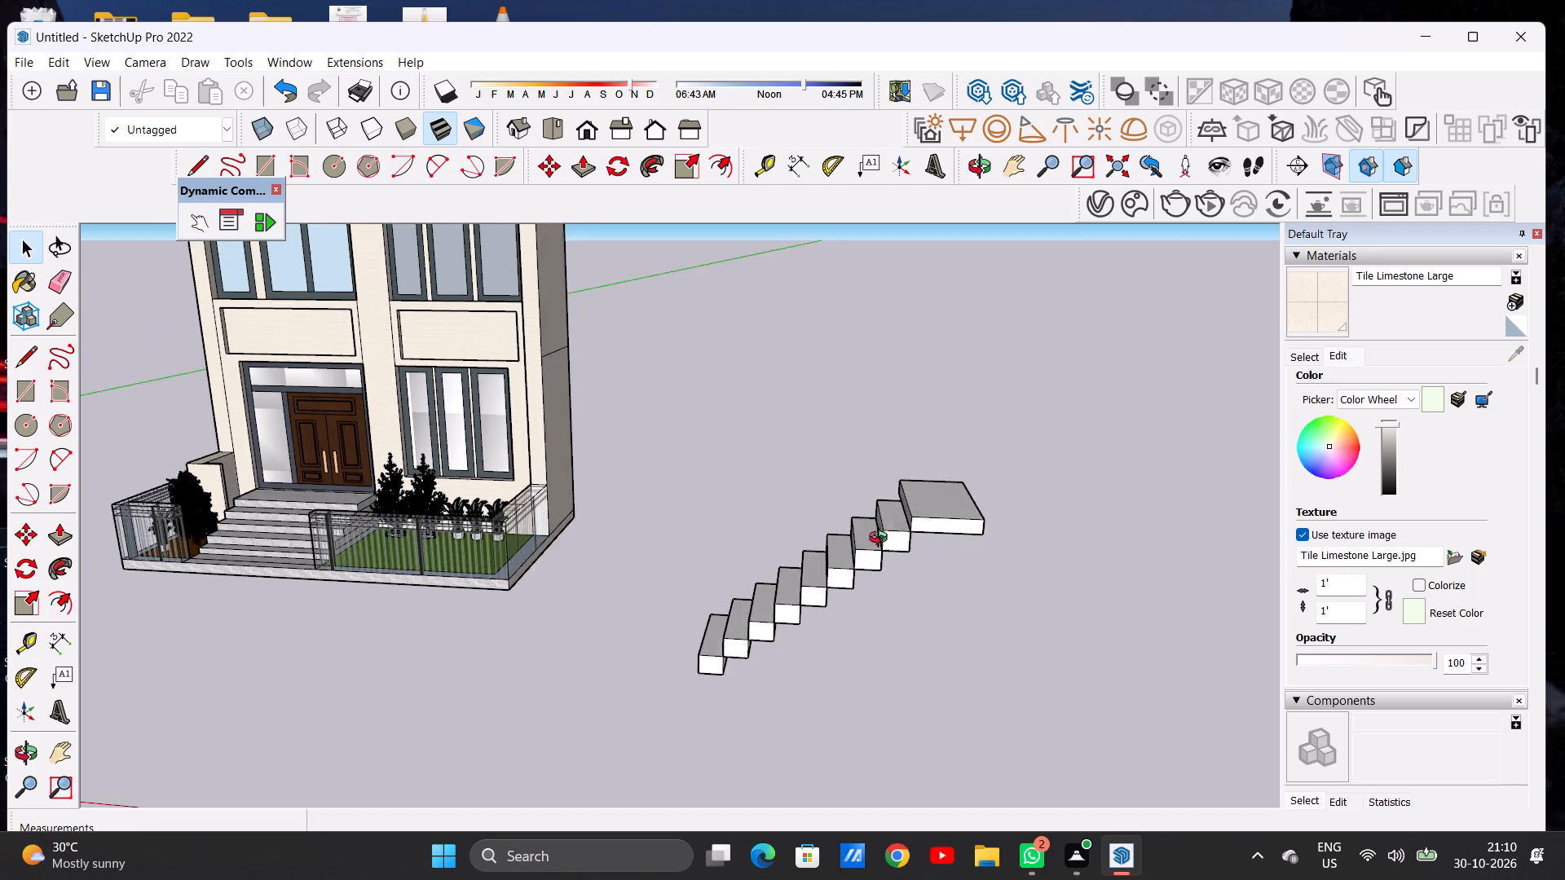
pyautogui.moveTo(882, 539); pyautogui.dragTo(903, 622, button='middle')
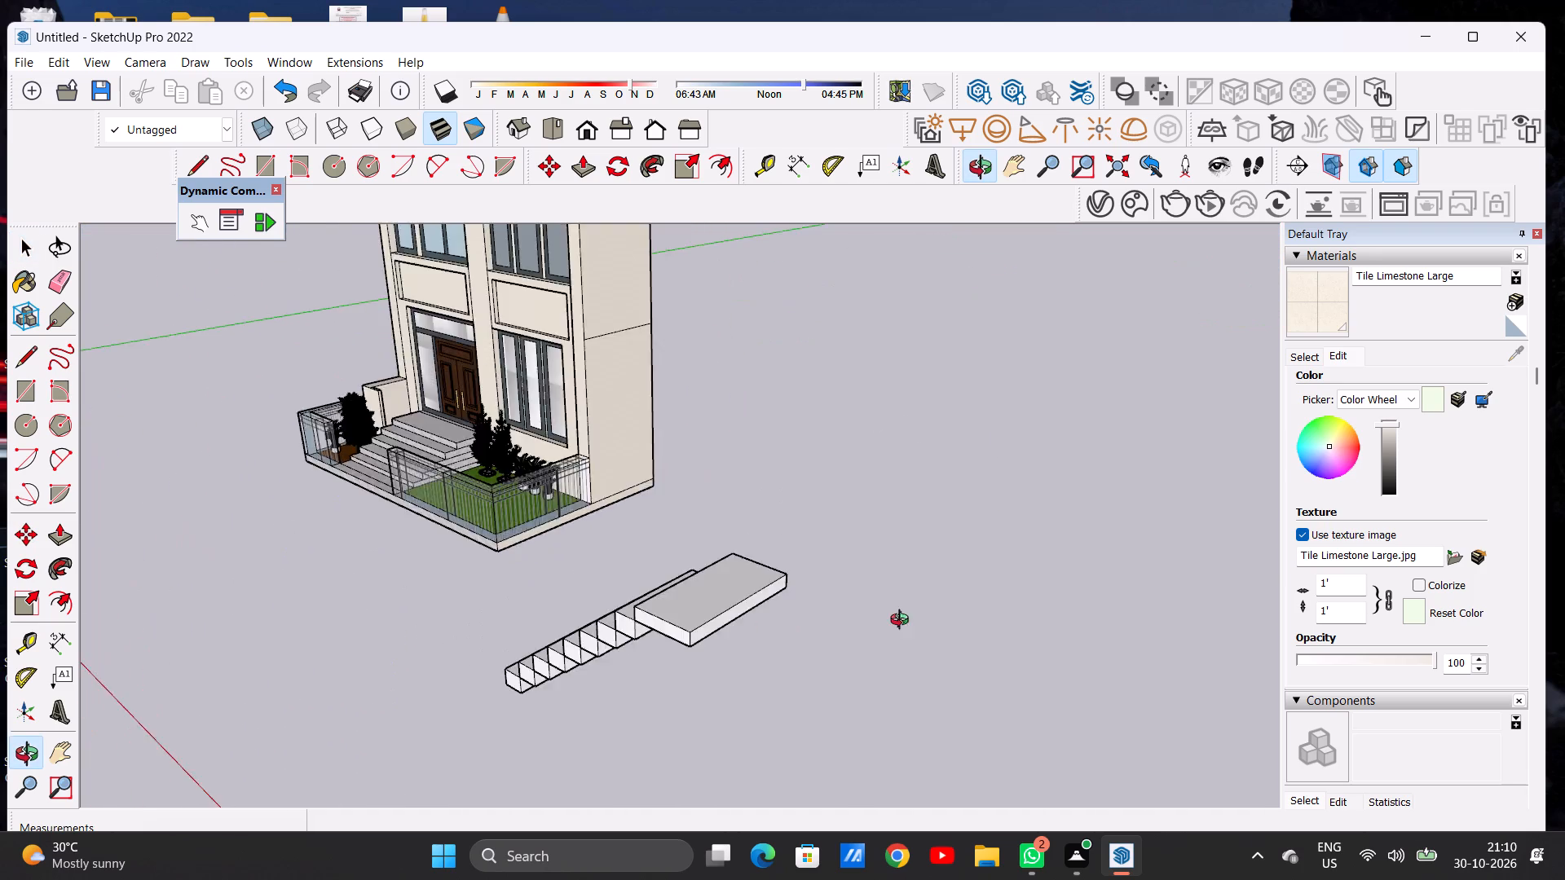
pyautogui.moveTo(903, 622); pyautogui.dragTo(1016, 602, button='middle')
pyautogui.scroll(-10, 950, 618)
pyautogui.scroll(-4, 723, 557)
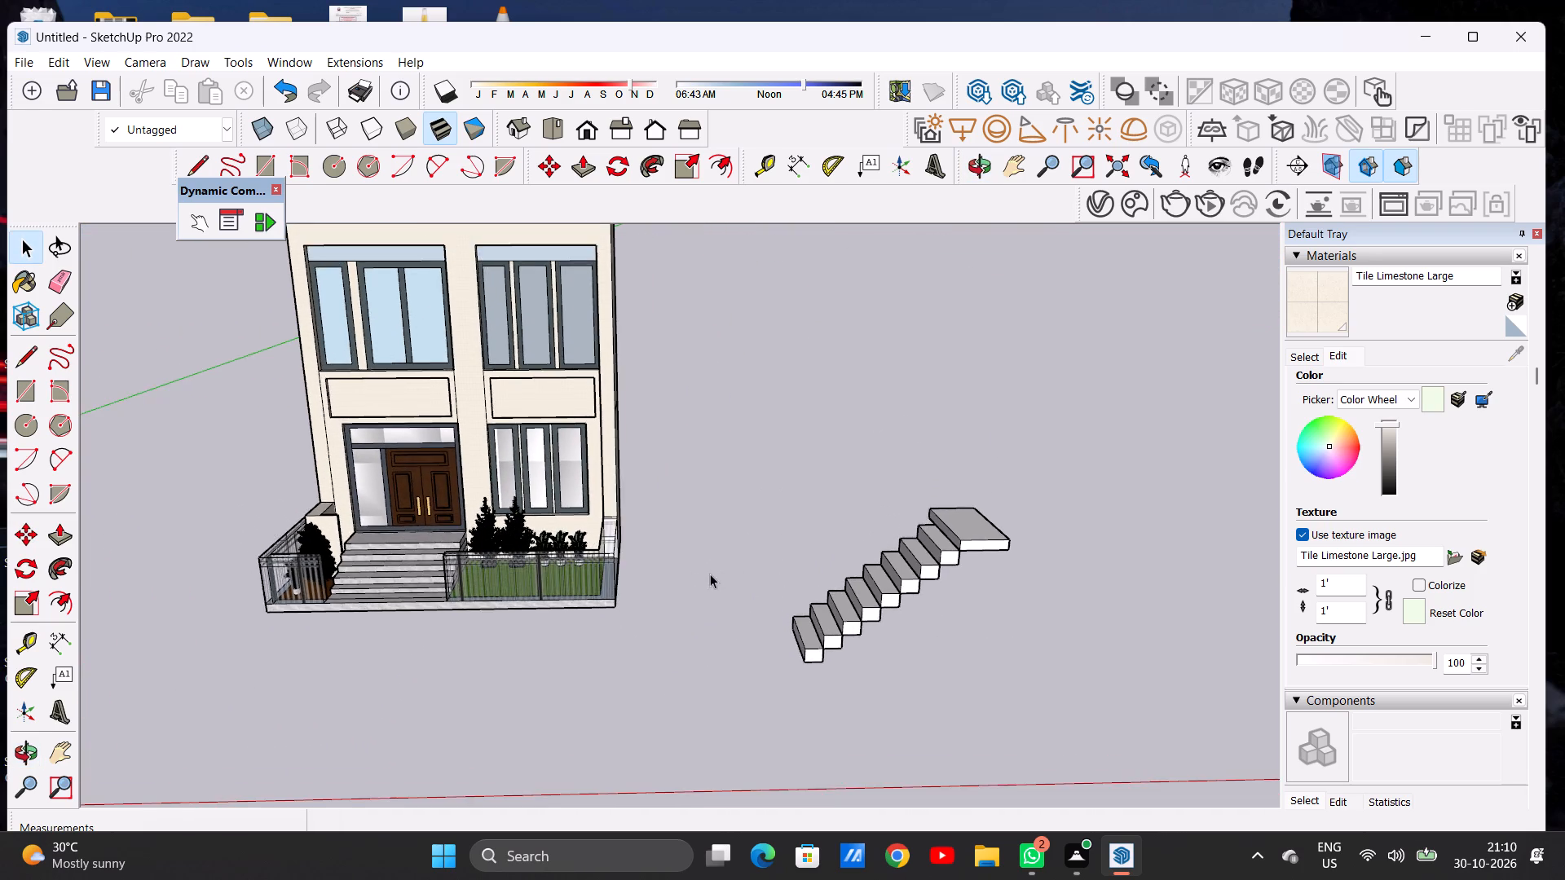
pyautogui.scroll(-8, 710, 574)
# Compare the separate staircase with the house's front entrance, storey heights and facade in front views.
pyautogui.moveTo(650, 640); pyautogui.dragTo(574, 499, button='middle')
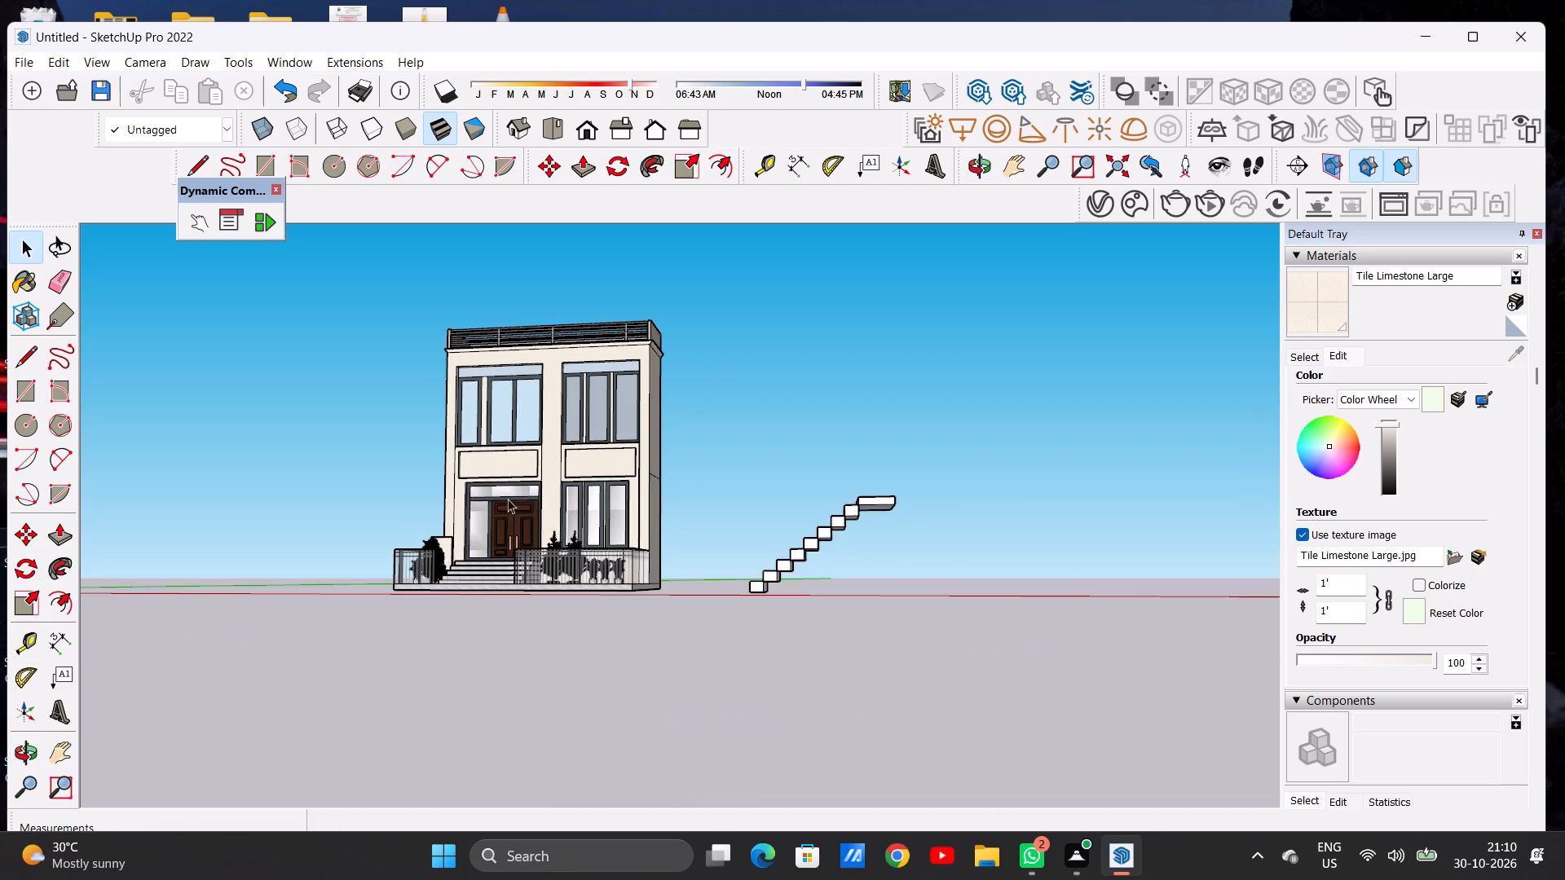
pyautogui.scroll(13, 506, 499)
pyautogui.moveTo(485, 504); pyautogui.dragTo(556, 566, button='middle')
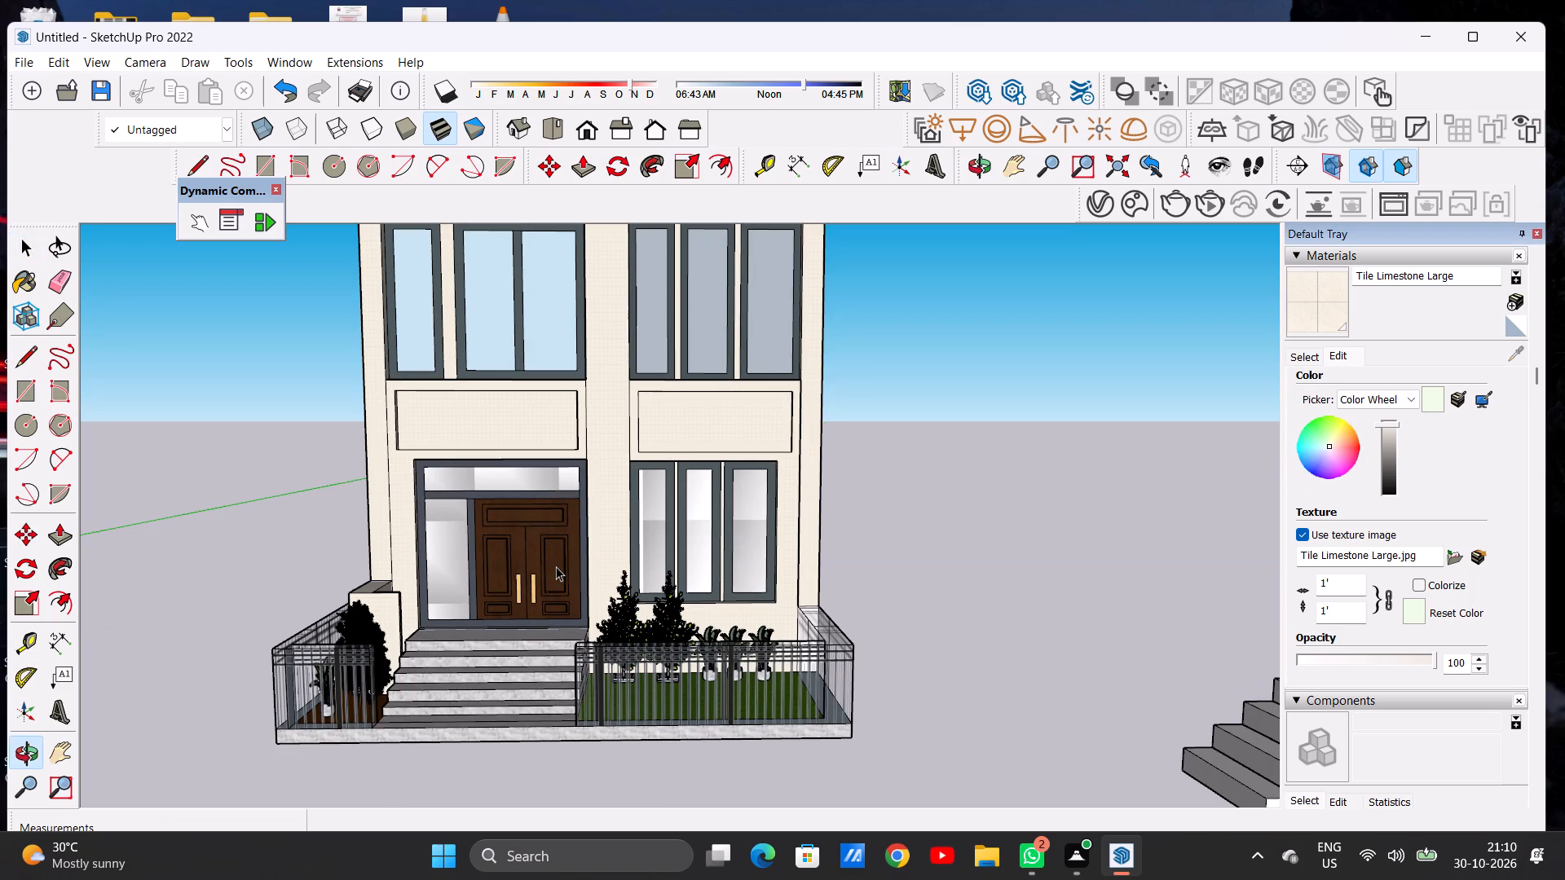
pyautogui.scroll(-3, 556, 566)
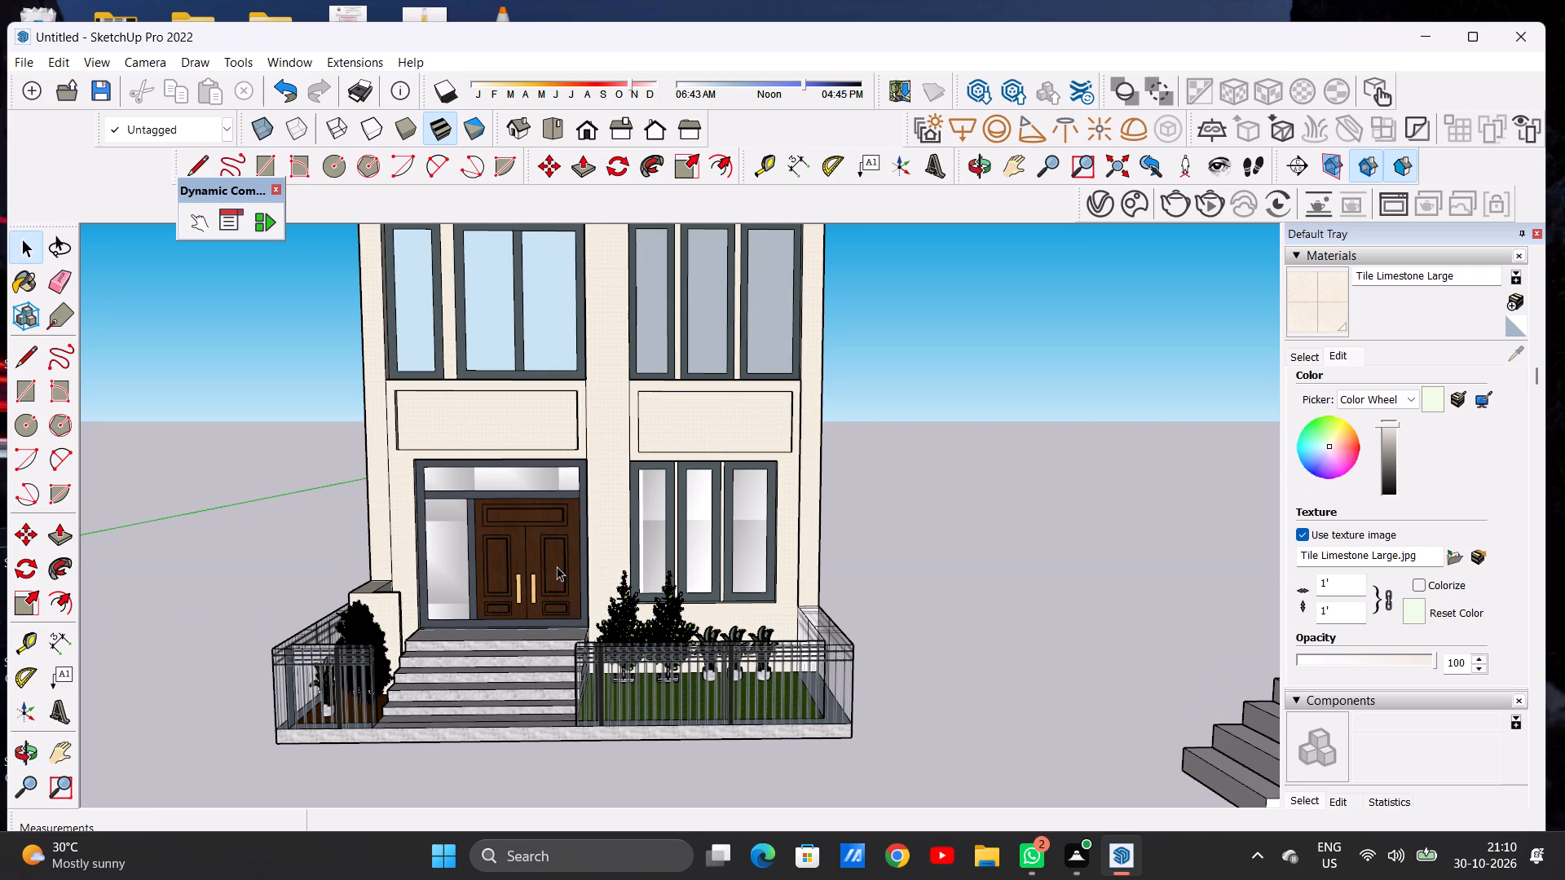
pyautogui.scroll(-13, 557, 566)
pyautogui.moveTo(613, 618); pyautogui.dragTo(611, 538, button='middle')
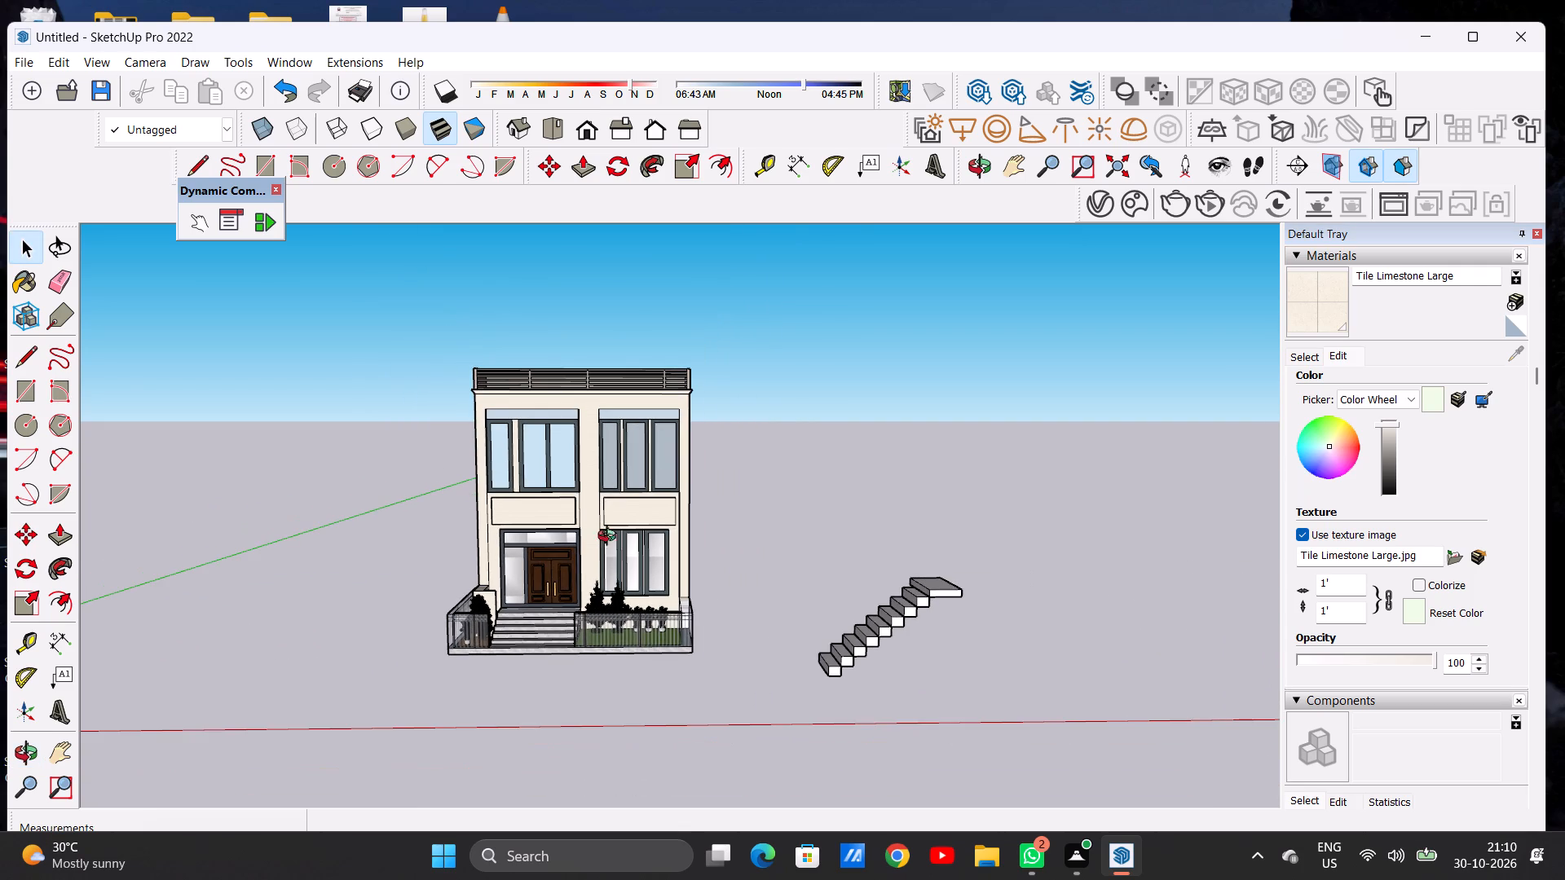
pyautogui.moveTo(611, 538); pyautogui.dragTo(586, 596, button='middle')
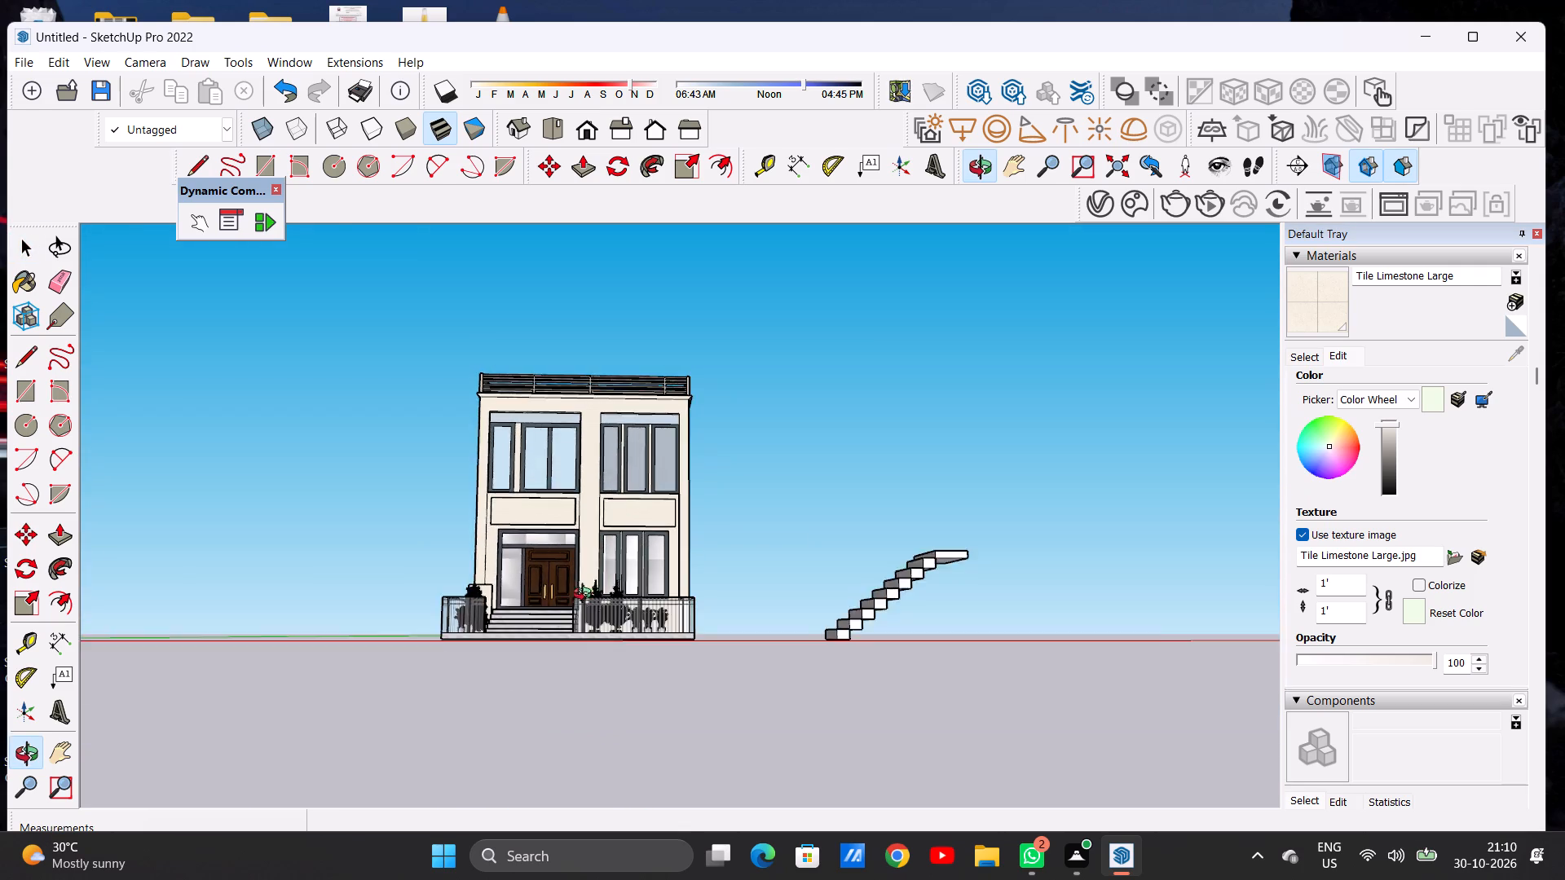
pyautogui.moveTo(586, 596); pyautogui.dragTo(612, 711, button='middle')
pyautogui.scroll(5, 588, 662)
pyautogui.scroll(-1, 588, 662)
pyautogui.scroll(1, 588, 662)
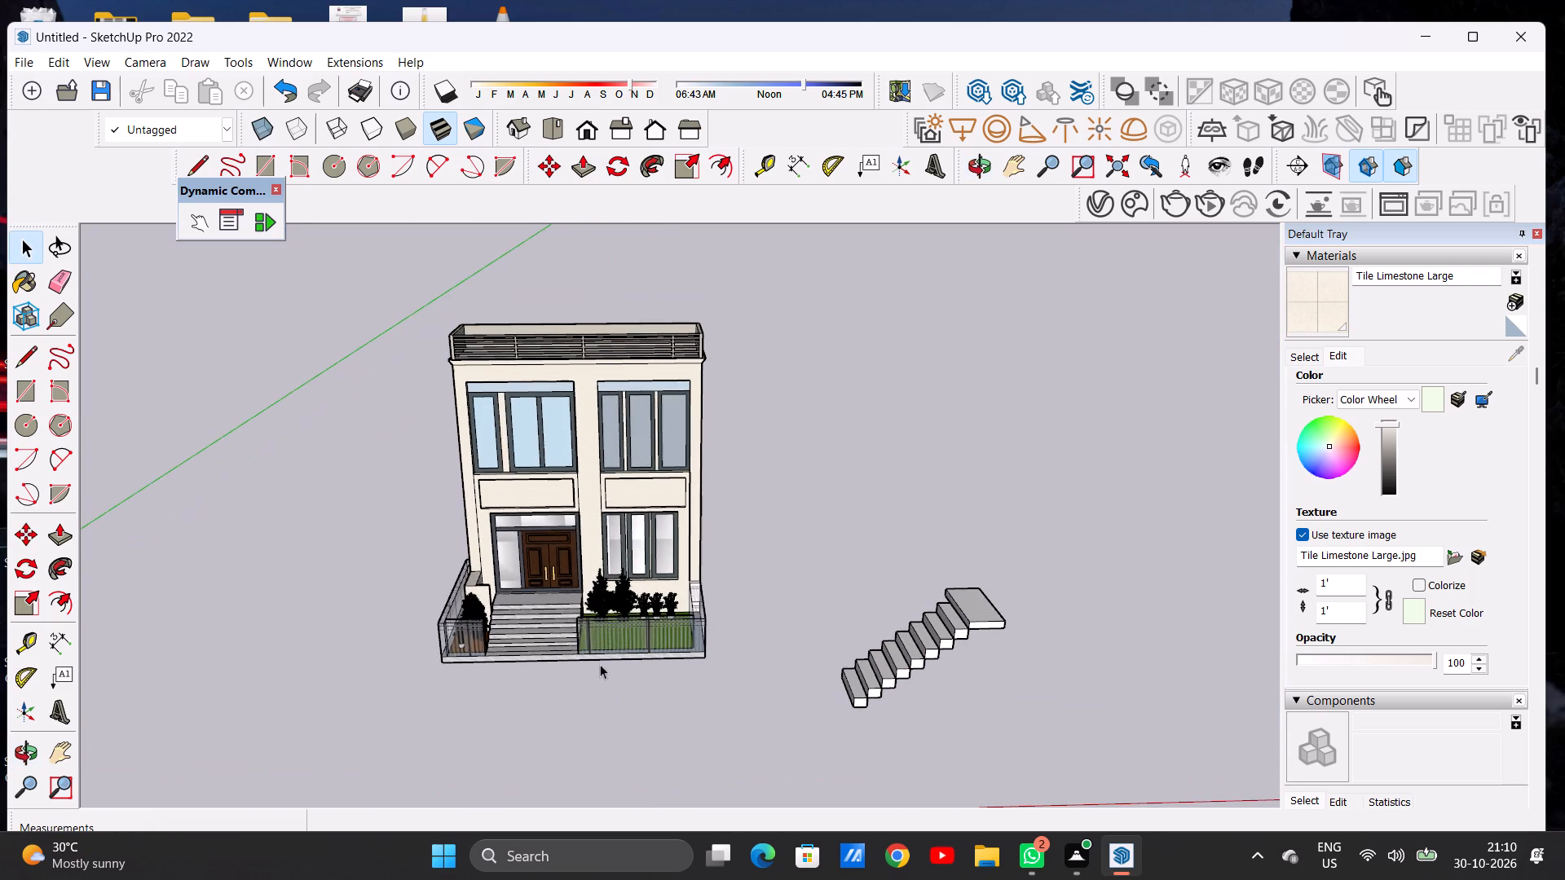
pyautogui.moveTo(614, 665); pyautogui.dragTo(577, 581, button='middle')
pyautogui.scroll(5, 587, 609)
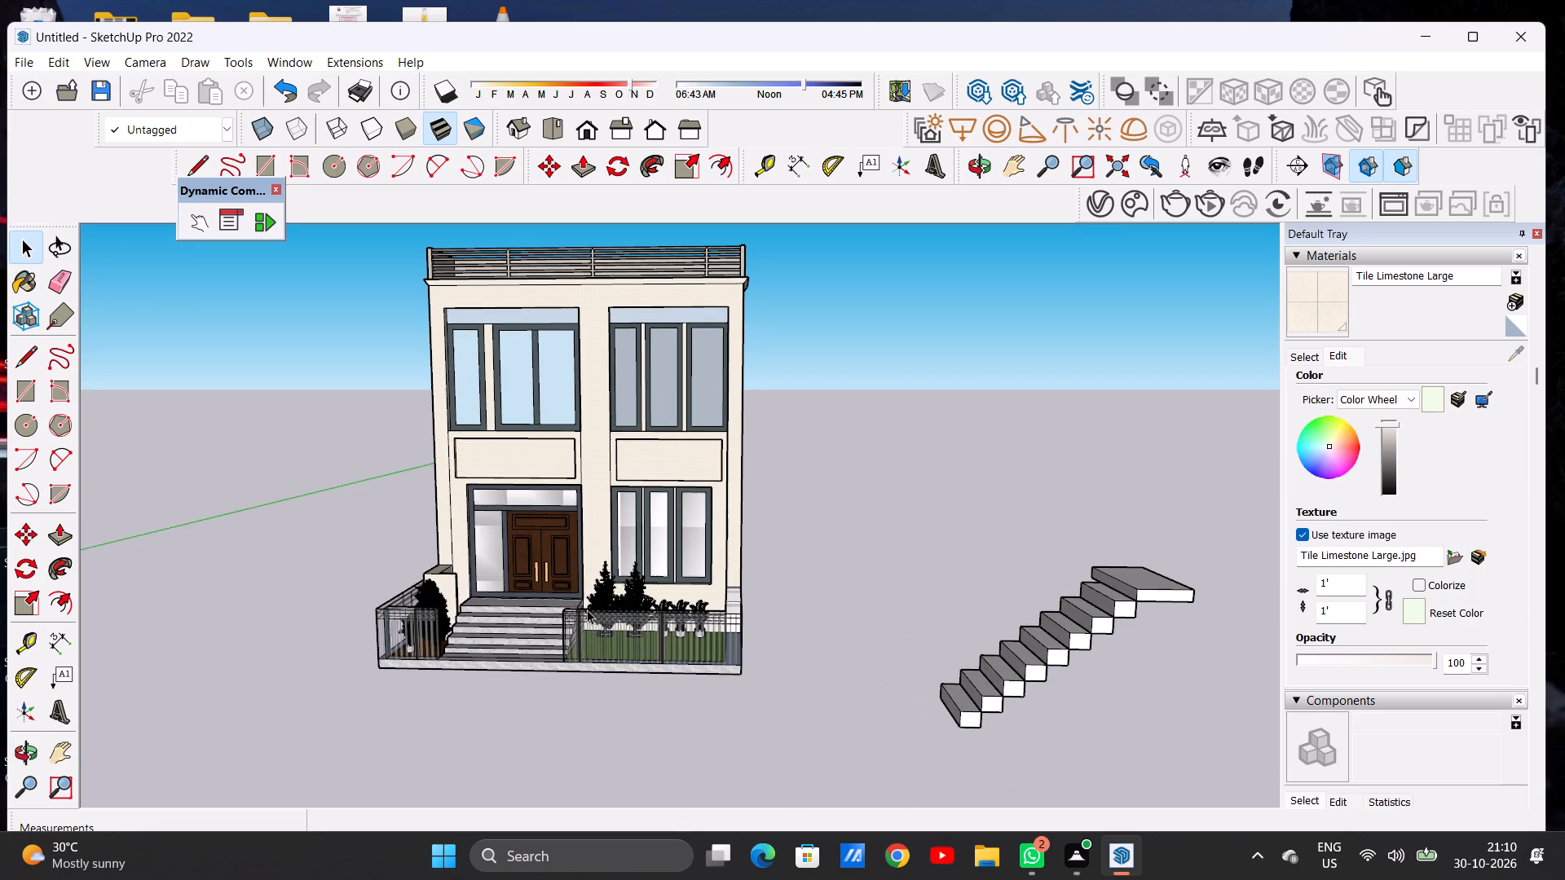
pyautogui.scroll(-3, 587, 609)
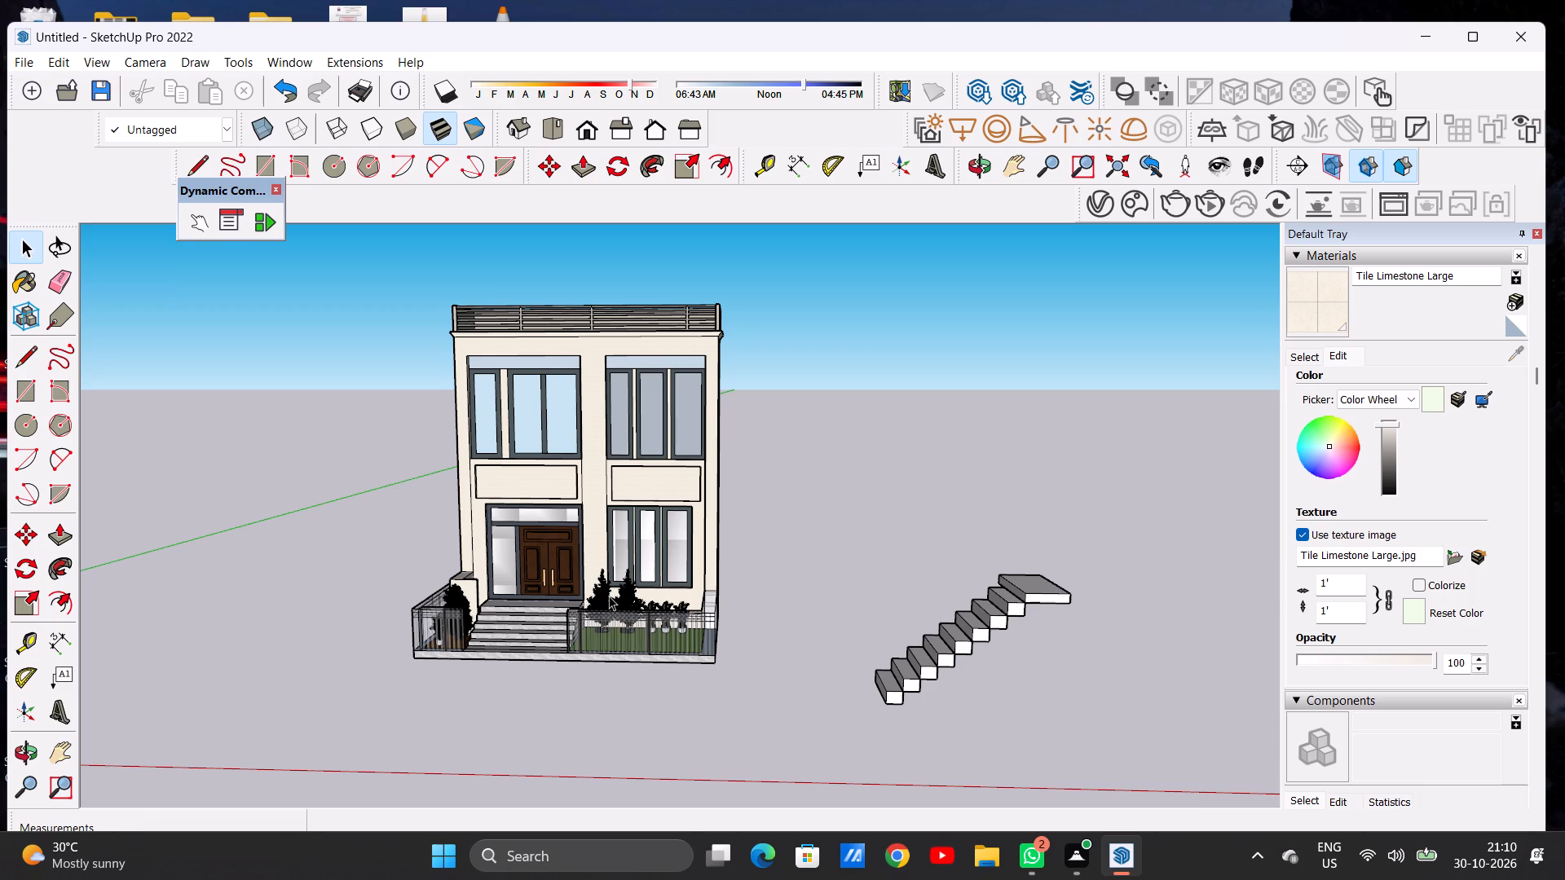
pyautogui.scroll(-4, 613, 600)
pyautogui.scroll(8, 589, 606)
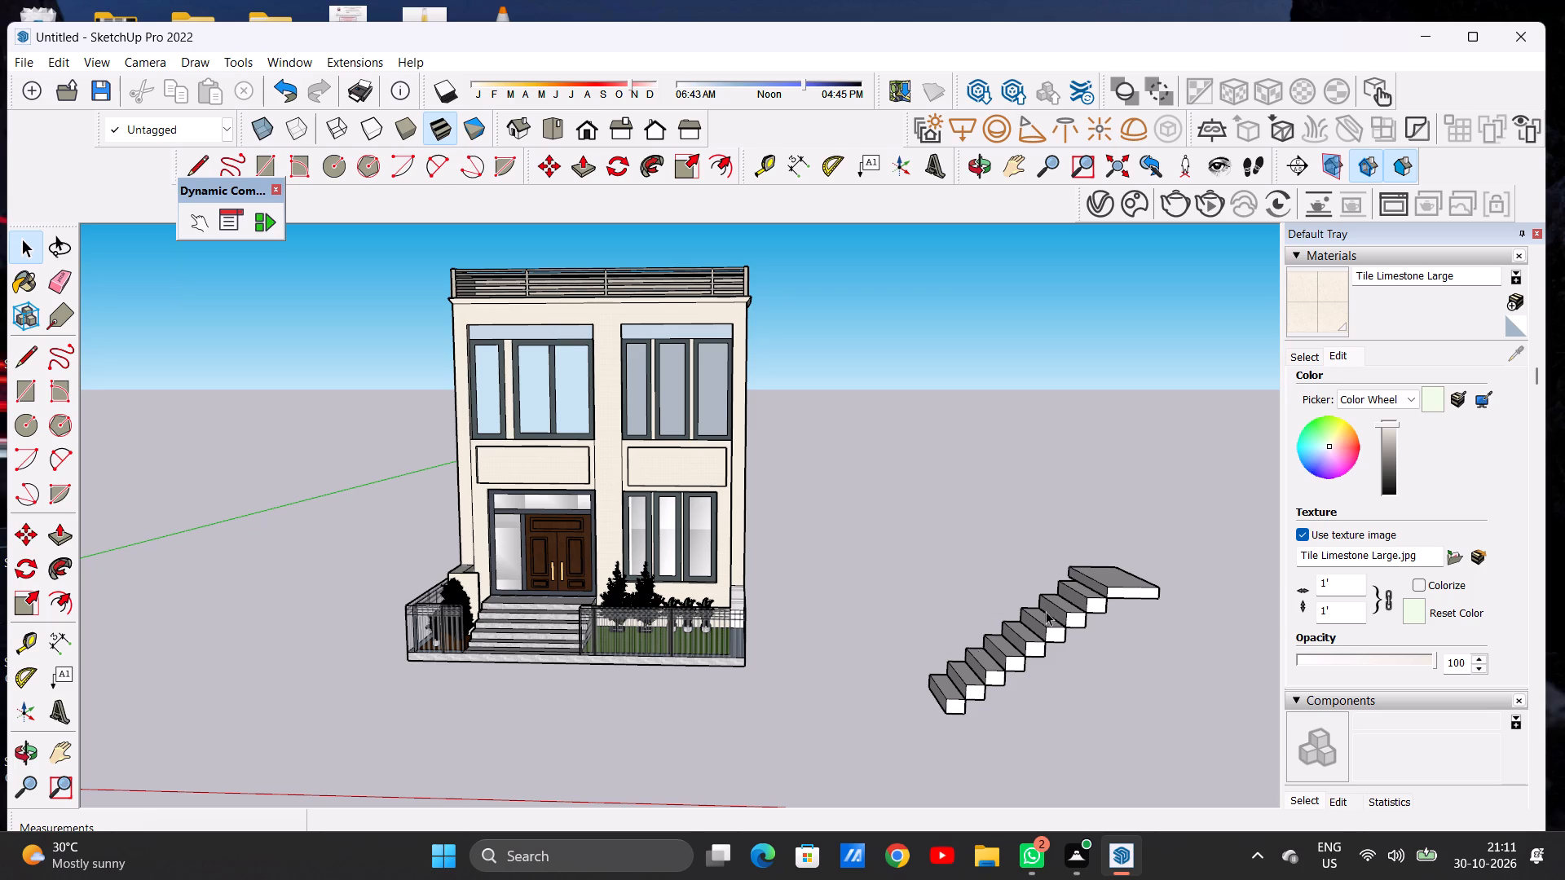
pyautogui.scroll(5, 1126, 537)
pyautogui.scroll(6, 1069, 605)
pyautogui.scroll(-6, 1038, 609)
pyautogui.scroll(-5, 800, 538)
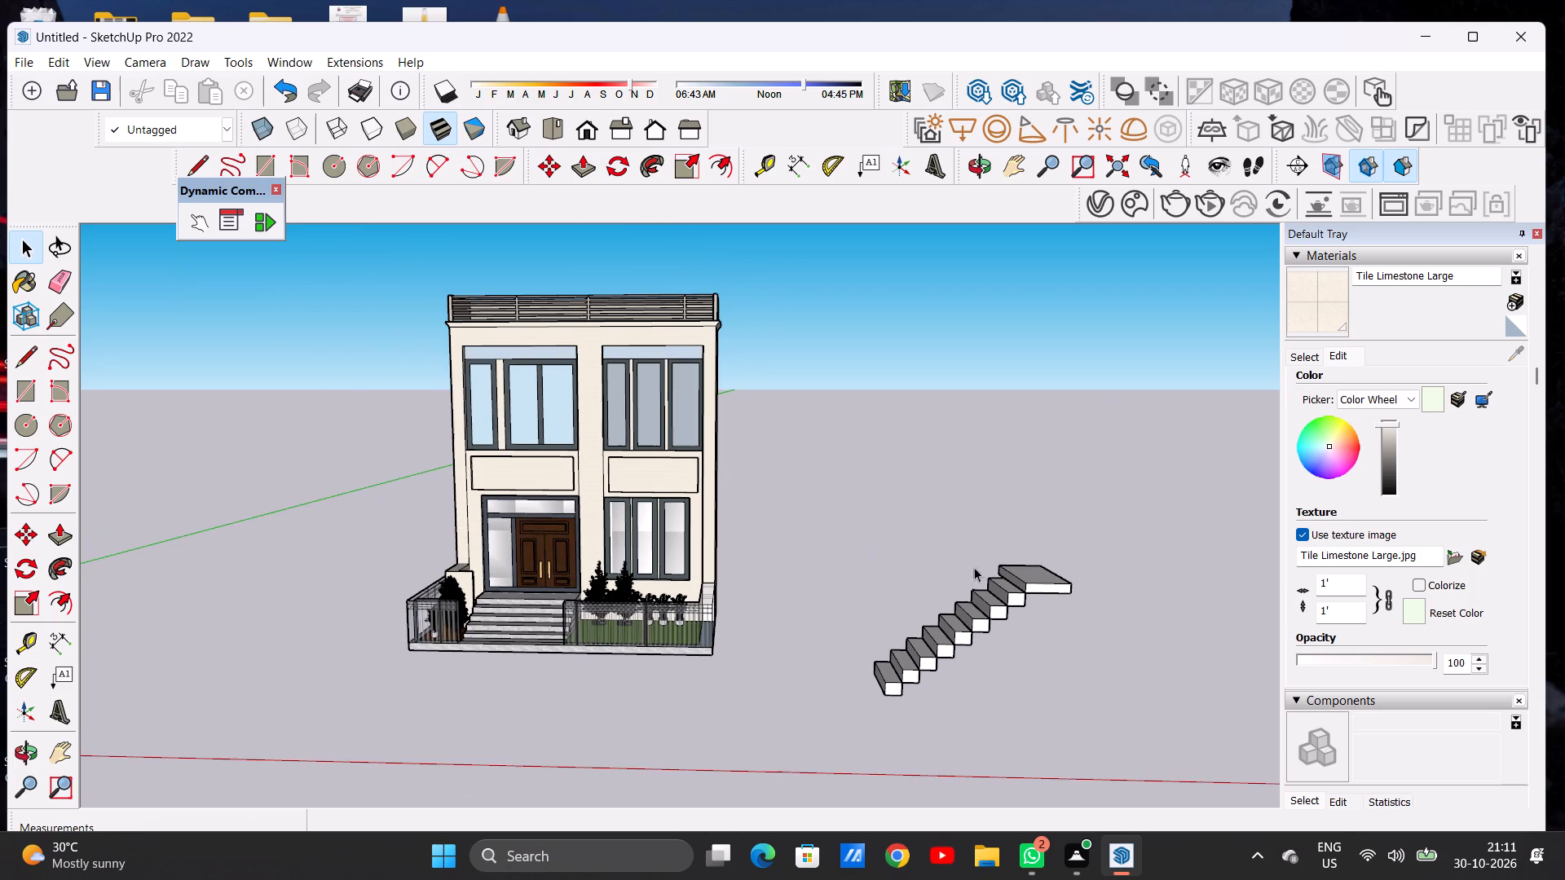
# Delete the separate staircase-and-landing group standing beside the house.
pyautogui.moveTo(1013, 572); pyautogui.dragTo(641, 631, button='middle')
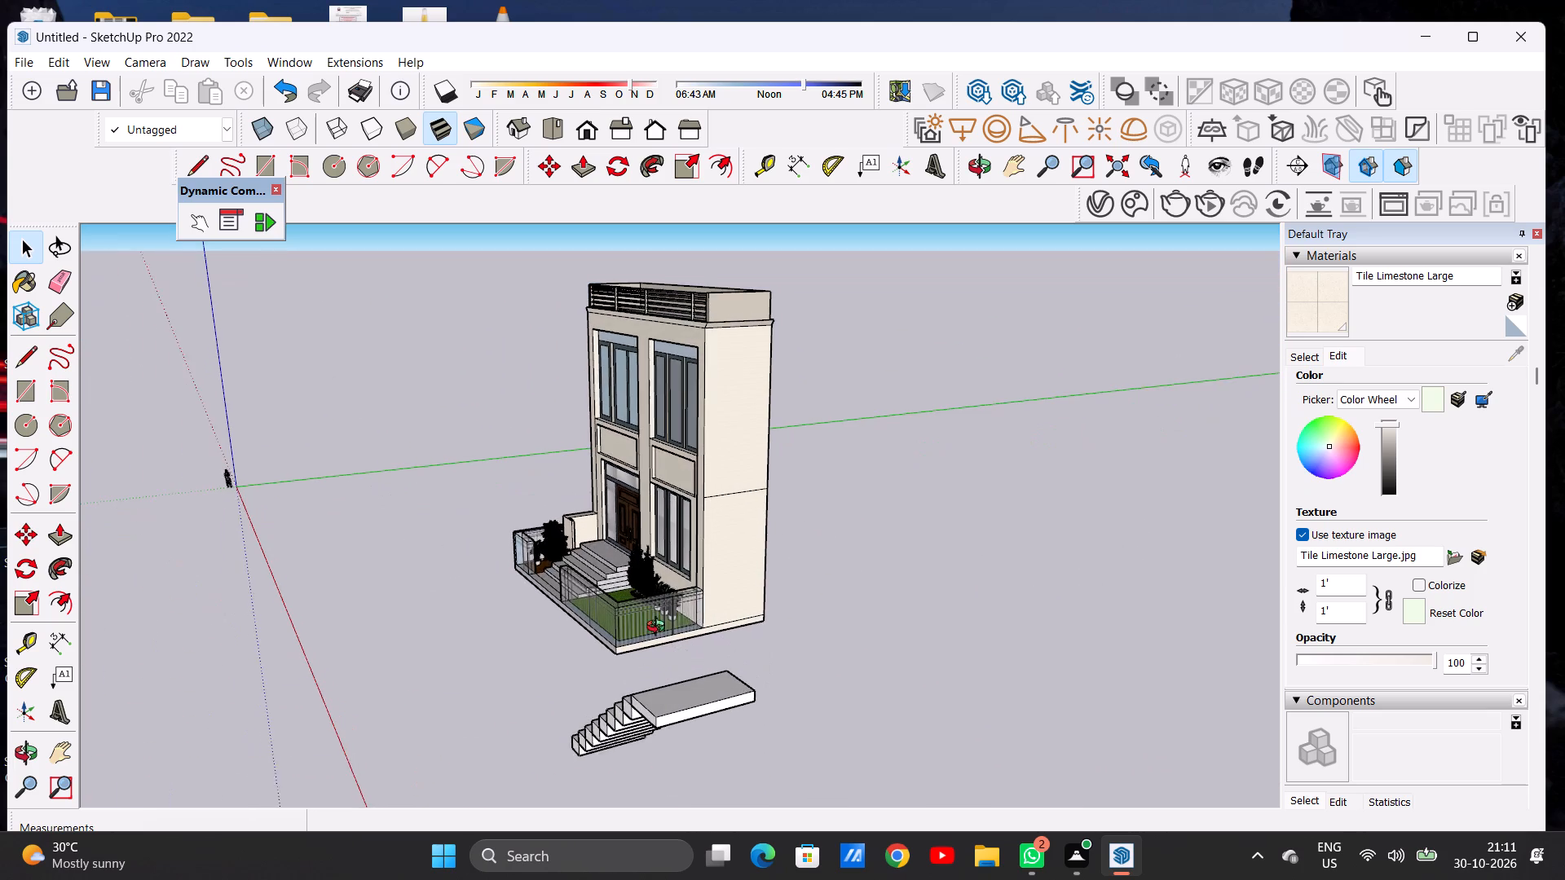
pyautogui.scroll(-8, 752, 517)
pyautogui.scroll(1, 725, 634)
pyautogui.scroll(-1, 725, 634)
pyautogui.scroll(5, 725, 634)
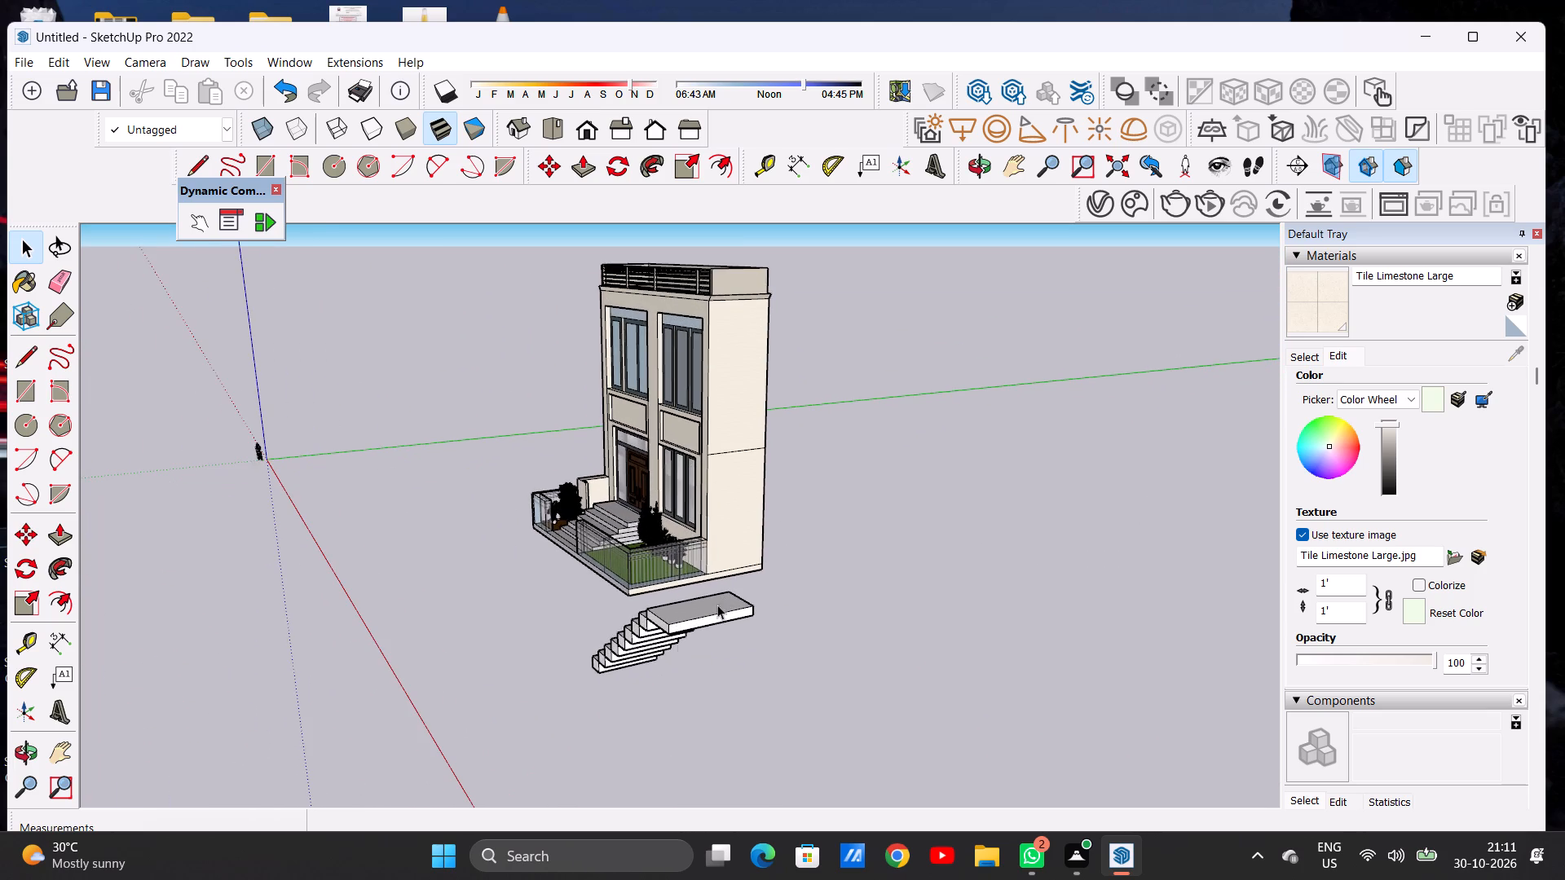
pyautogui.scroll(7, 668, 637)
pyautogui.click(665, 623)
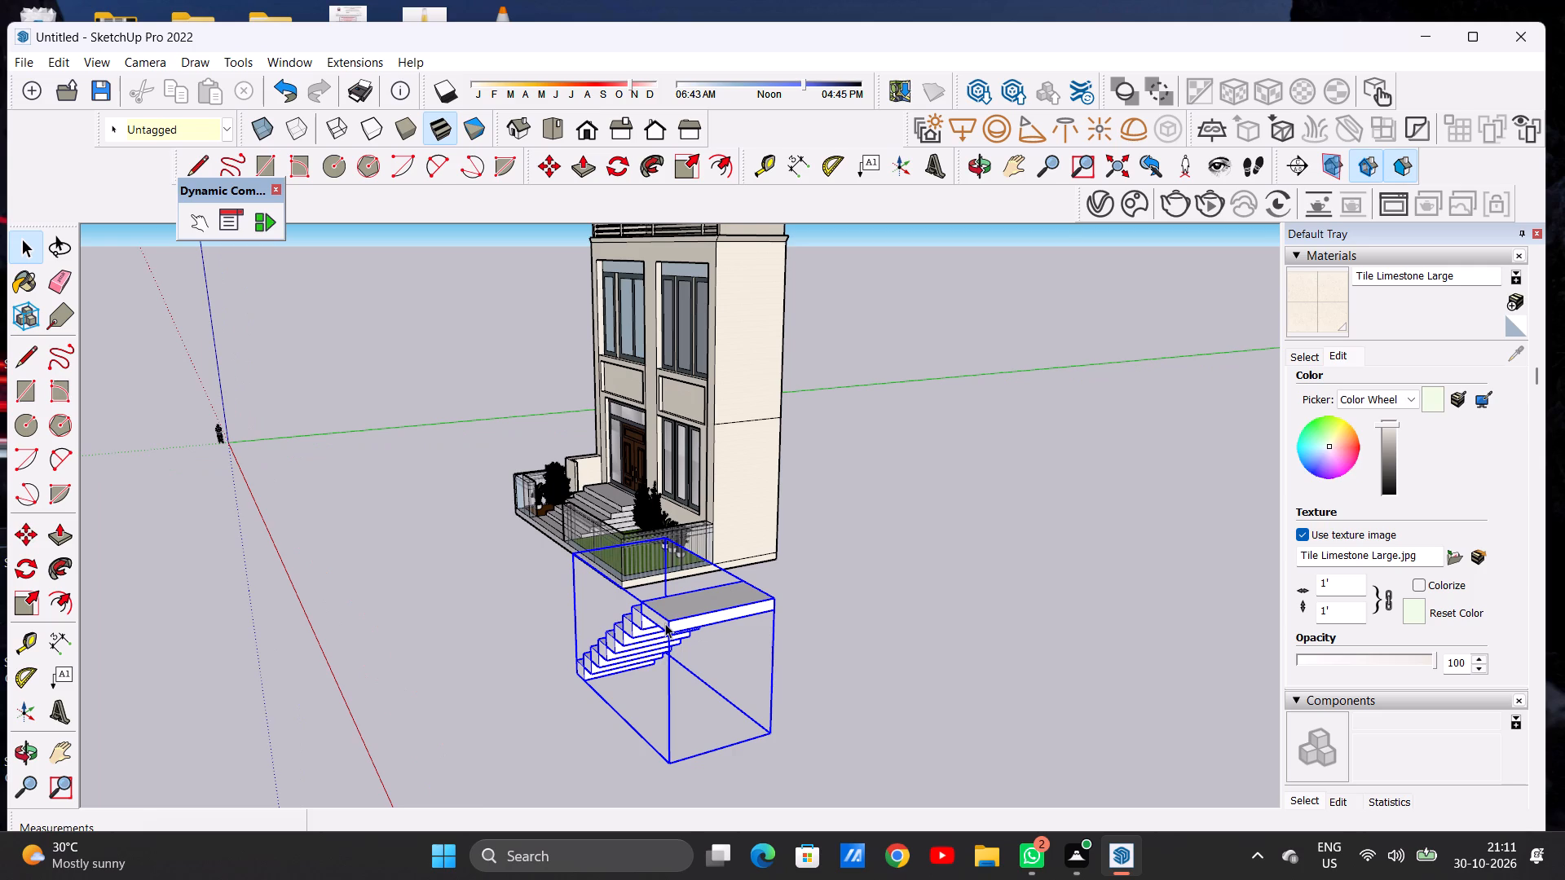
pyautogui.press('Delete')
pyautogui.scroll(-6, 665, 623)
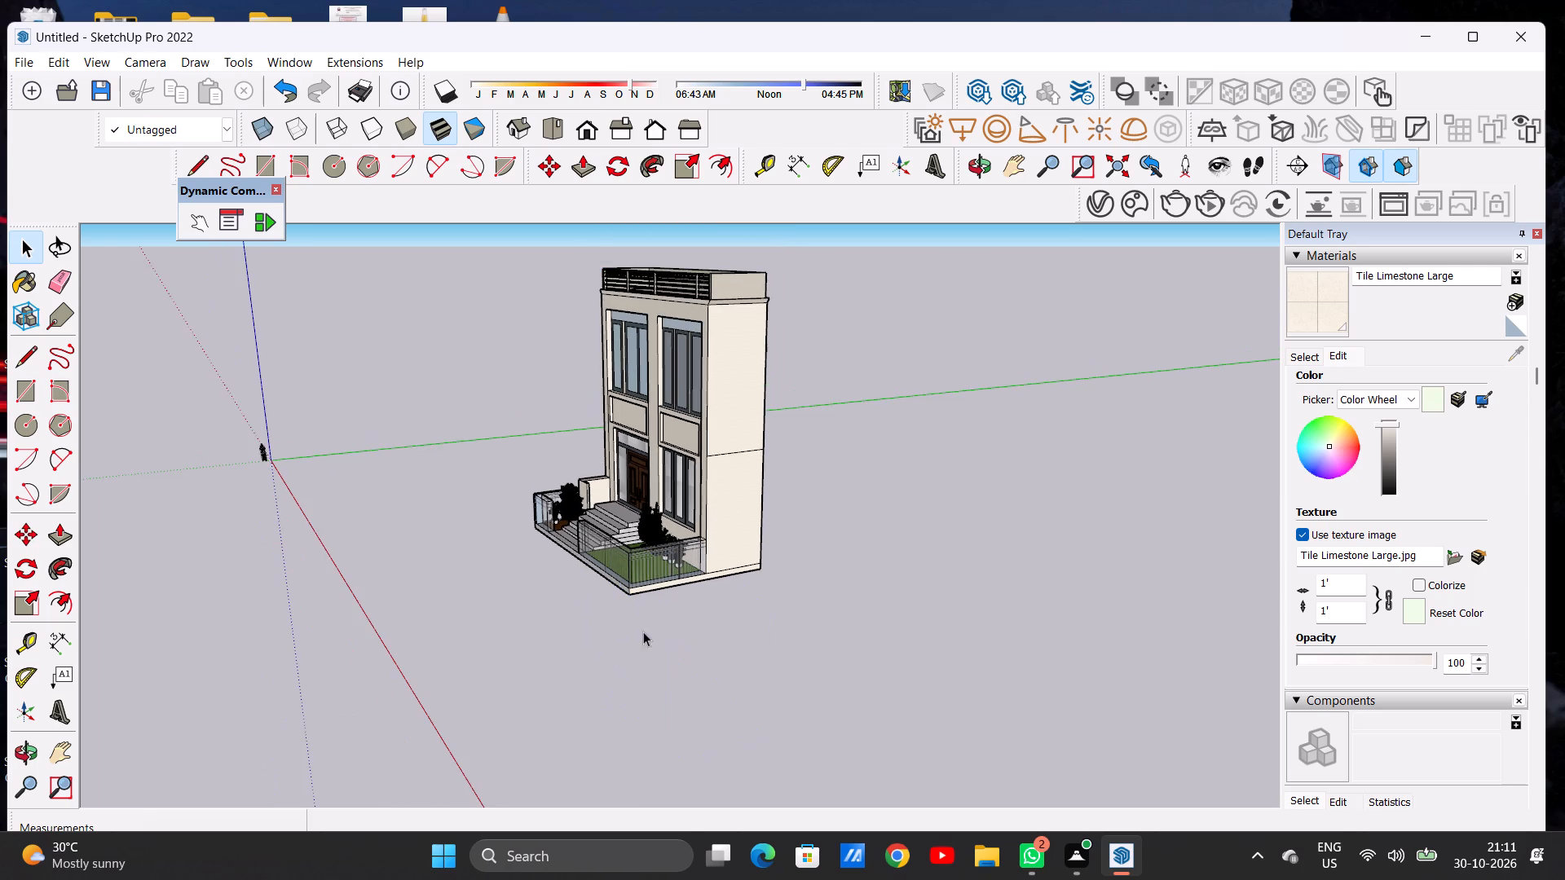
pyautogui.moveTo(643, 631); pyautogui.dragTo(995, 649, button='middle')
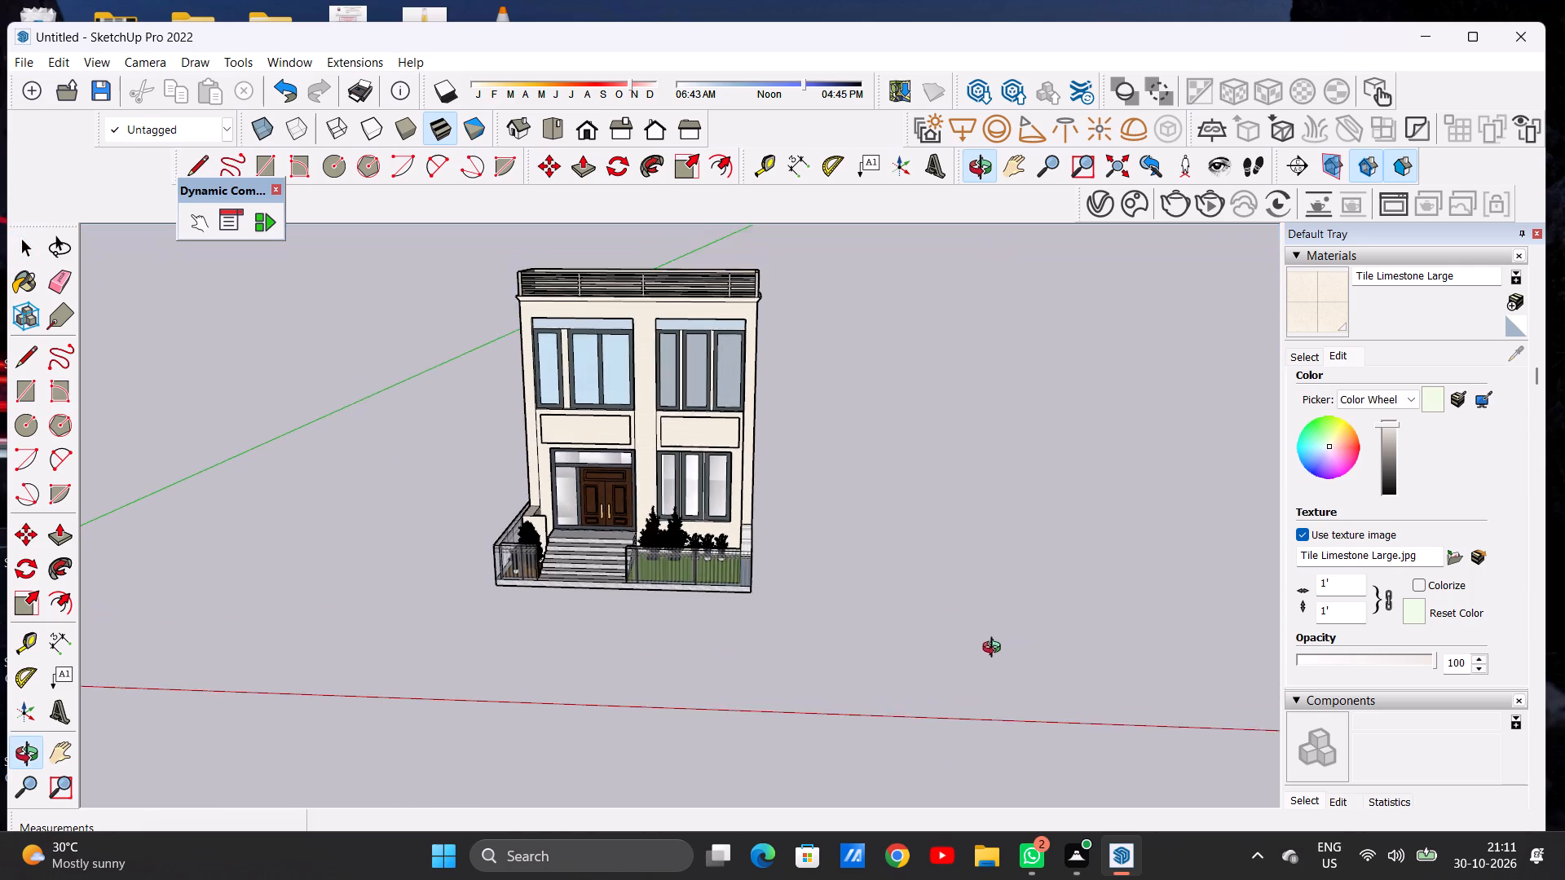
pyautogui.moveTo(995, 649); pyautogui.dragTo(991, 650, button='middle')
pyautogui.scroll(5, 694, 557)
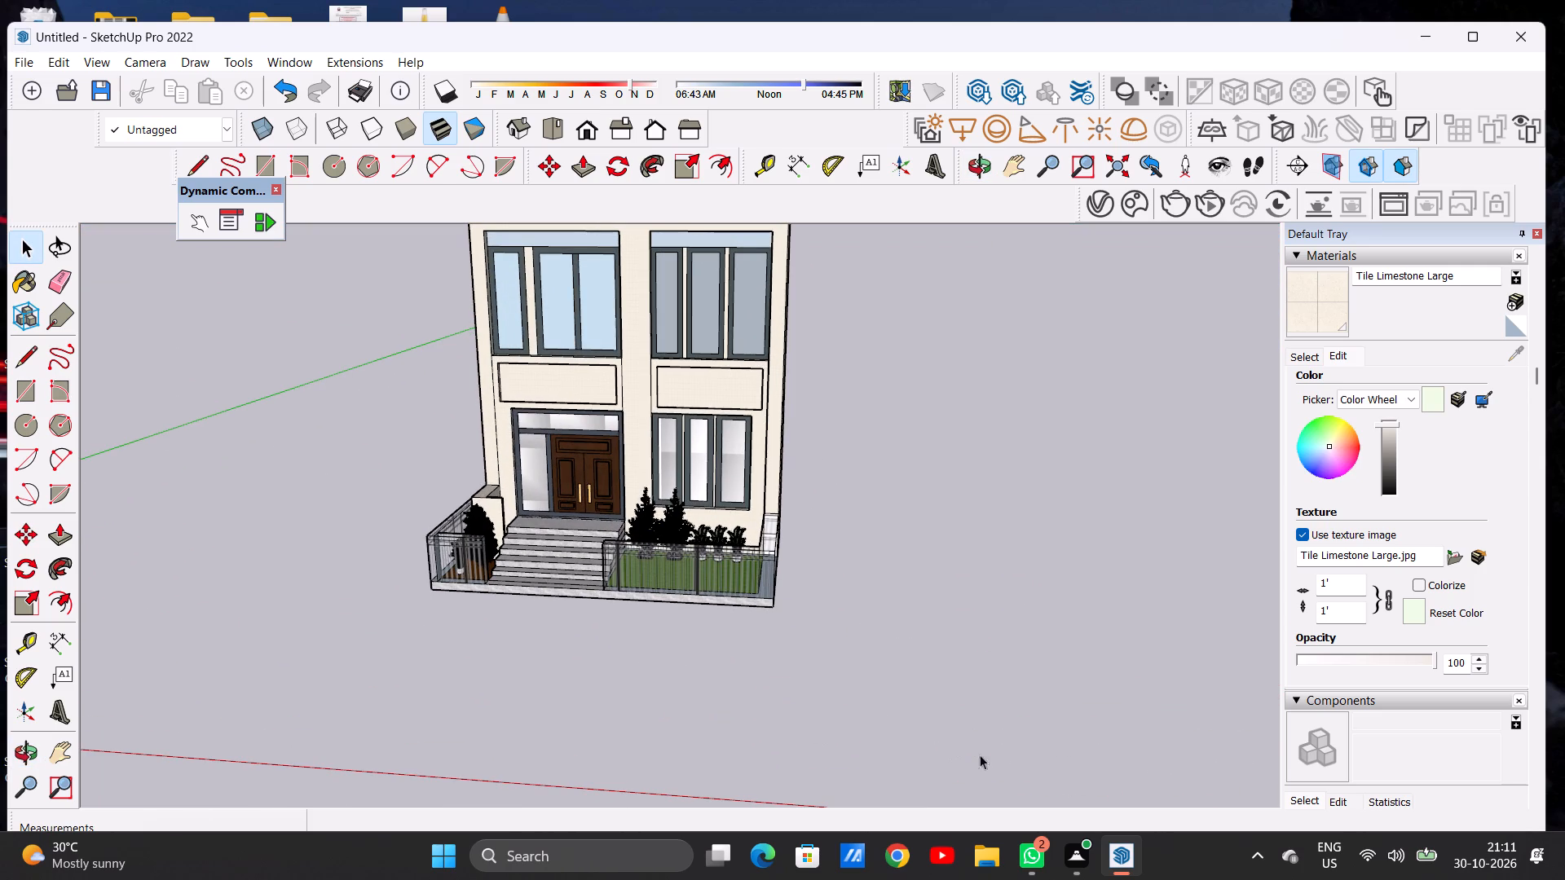
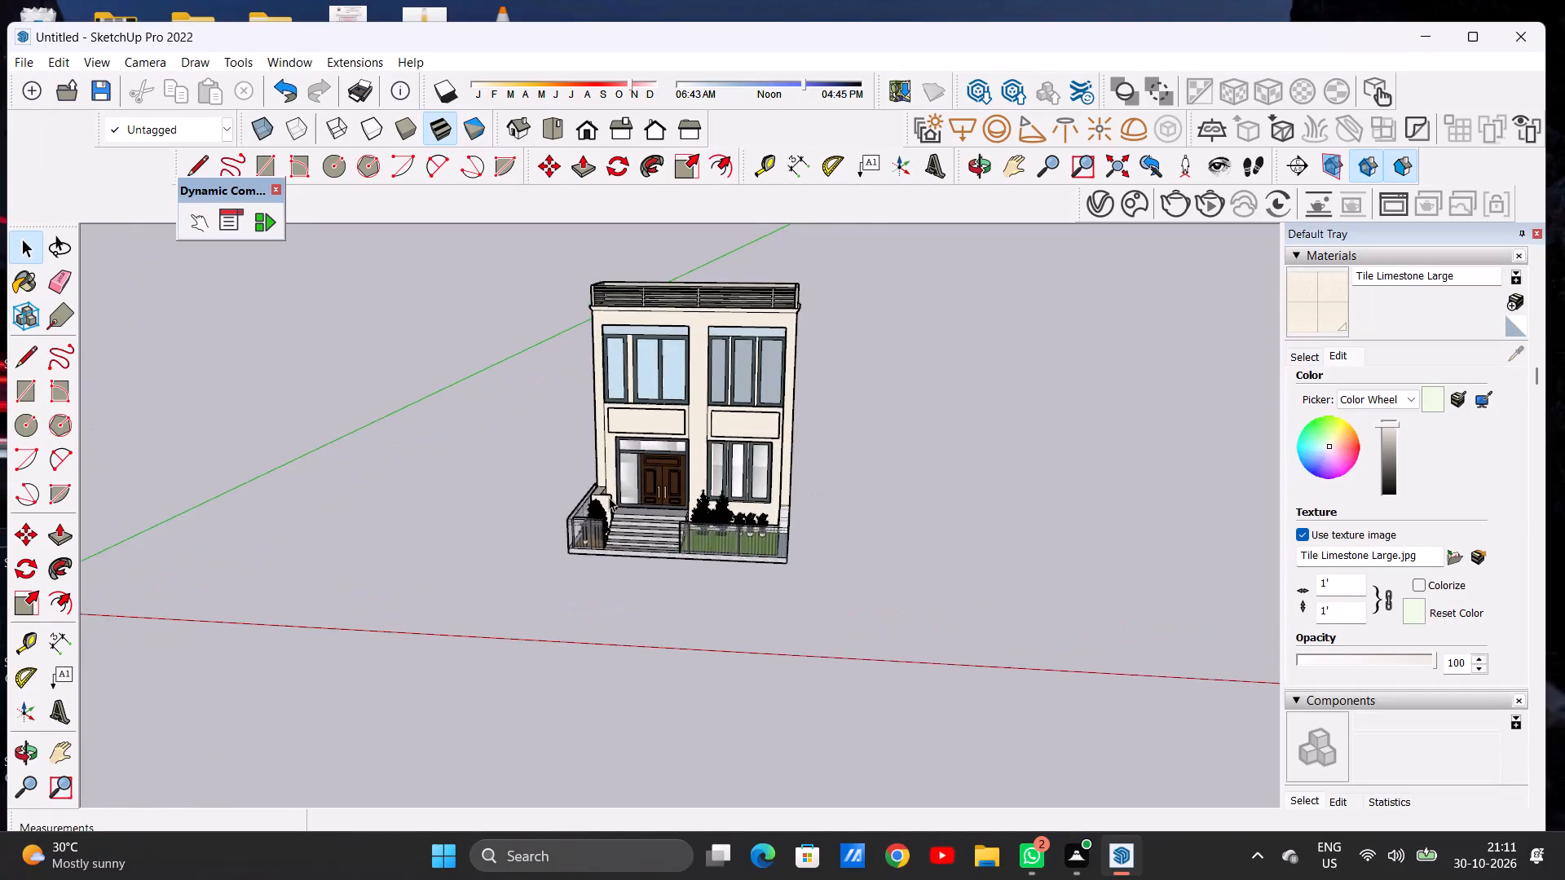
# Examine the townhouse's front entrance, door, steps and planted front garden up close.
pyautogui.scroll(19, 607, 489)
pyautogui.scroll(9, 644, 436)
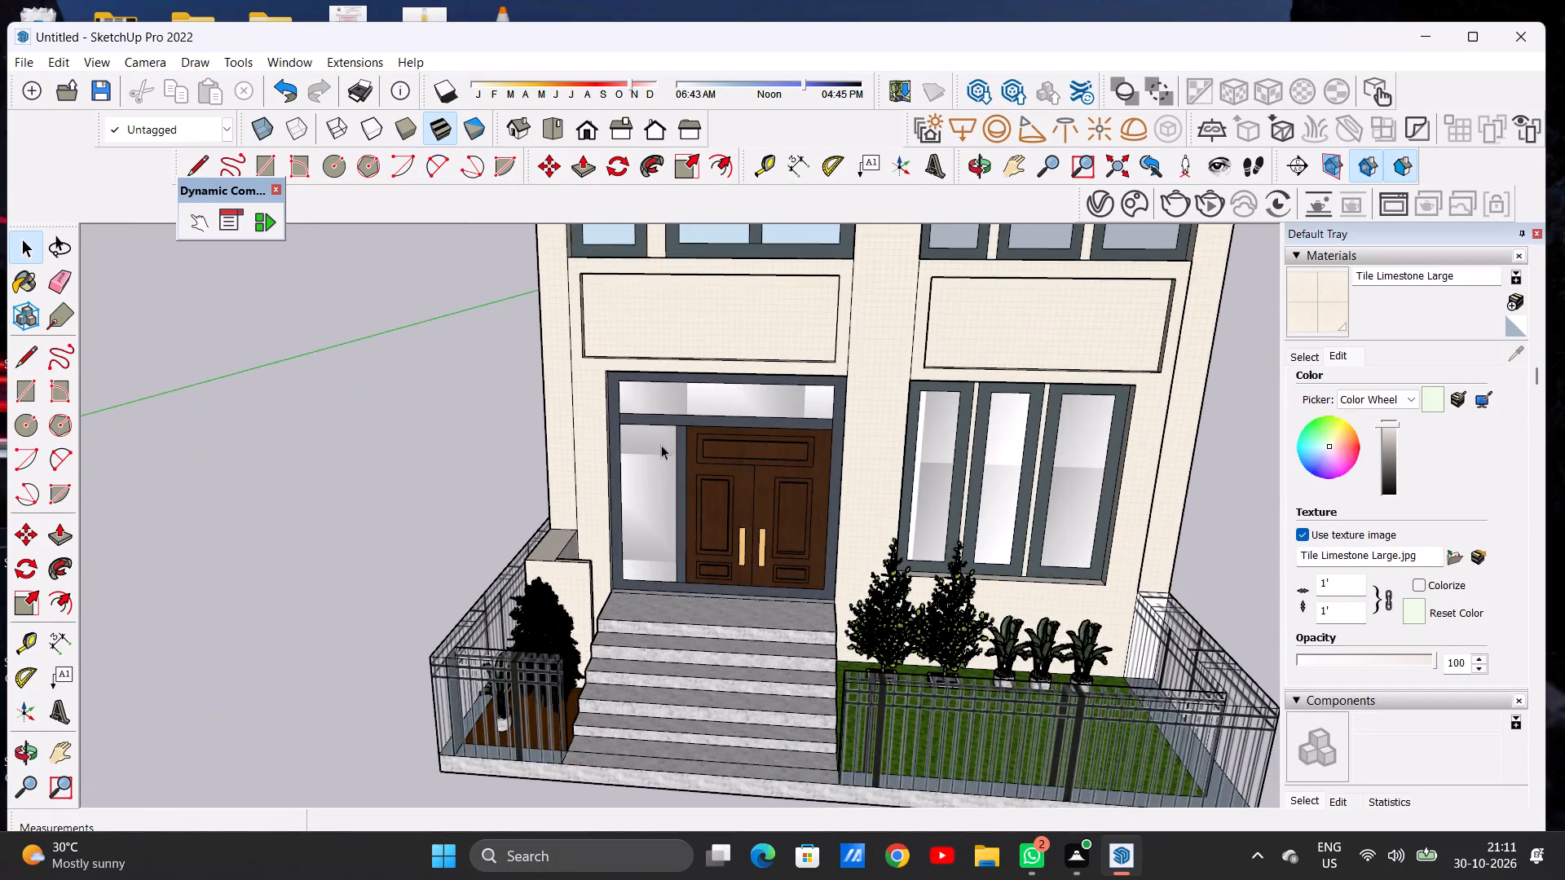
pyautogui.scroll(8, 661, 445)
pyautogui.moveTo(694, 462); pyautogui.dragTo(670, 366, button='middle')
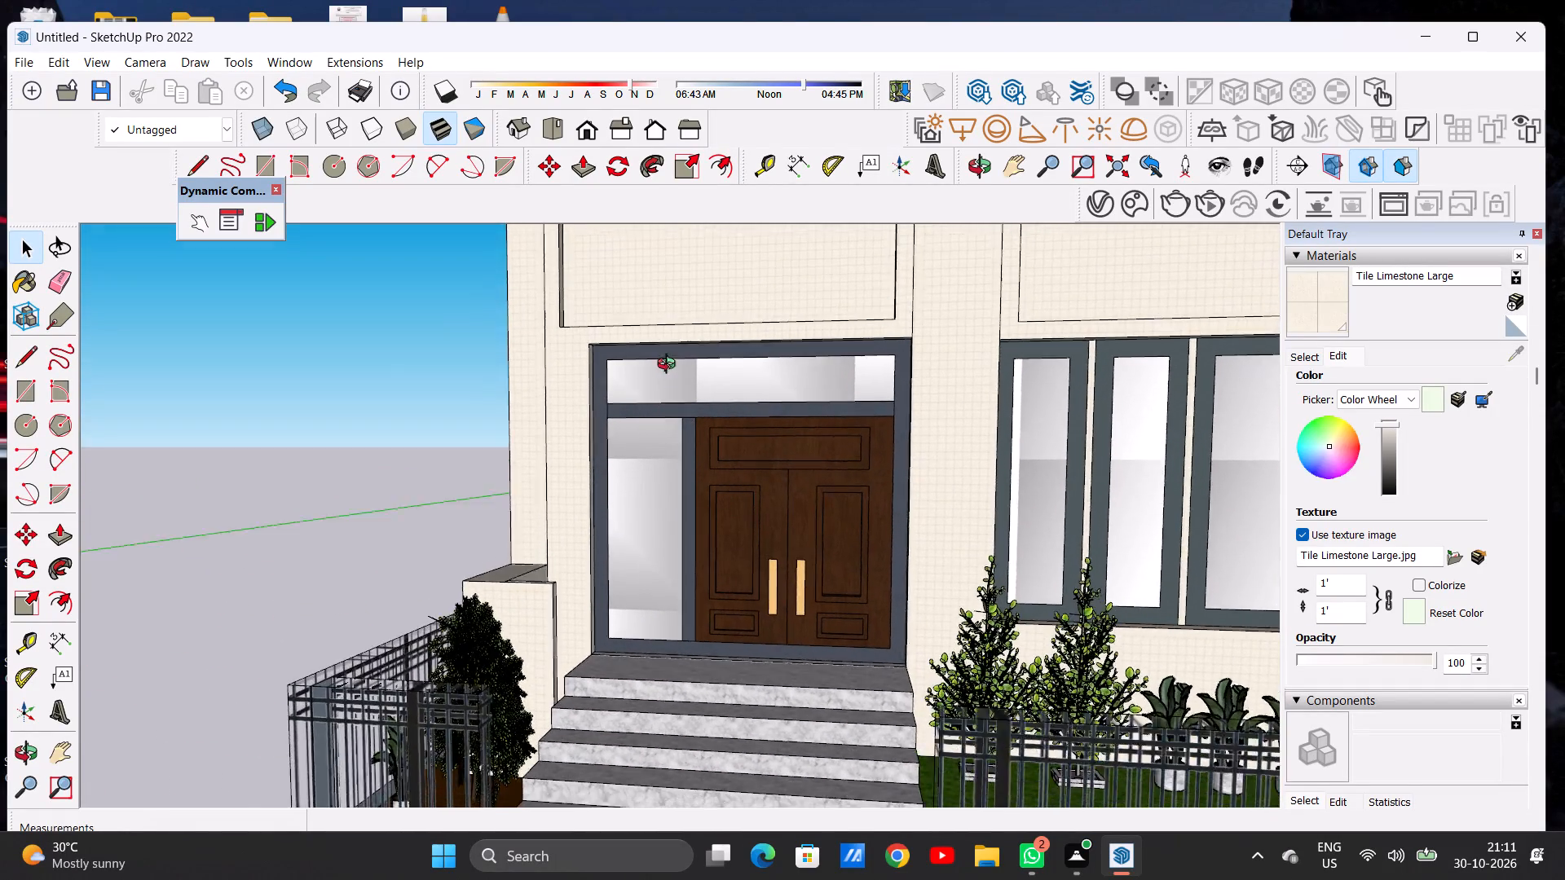
pyautogui.moveTo(670, 366); pyautogui.dragTo(998, 372, button='middle')
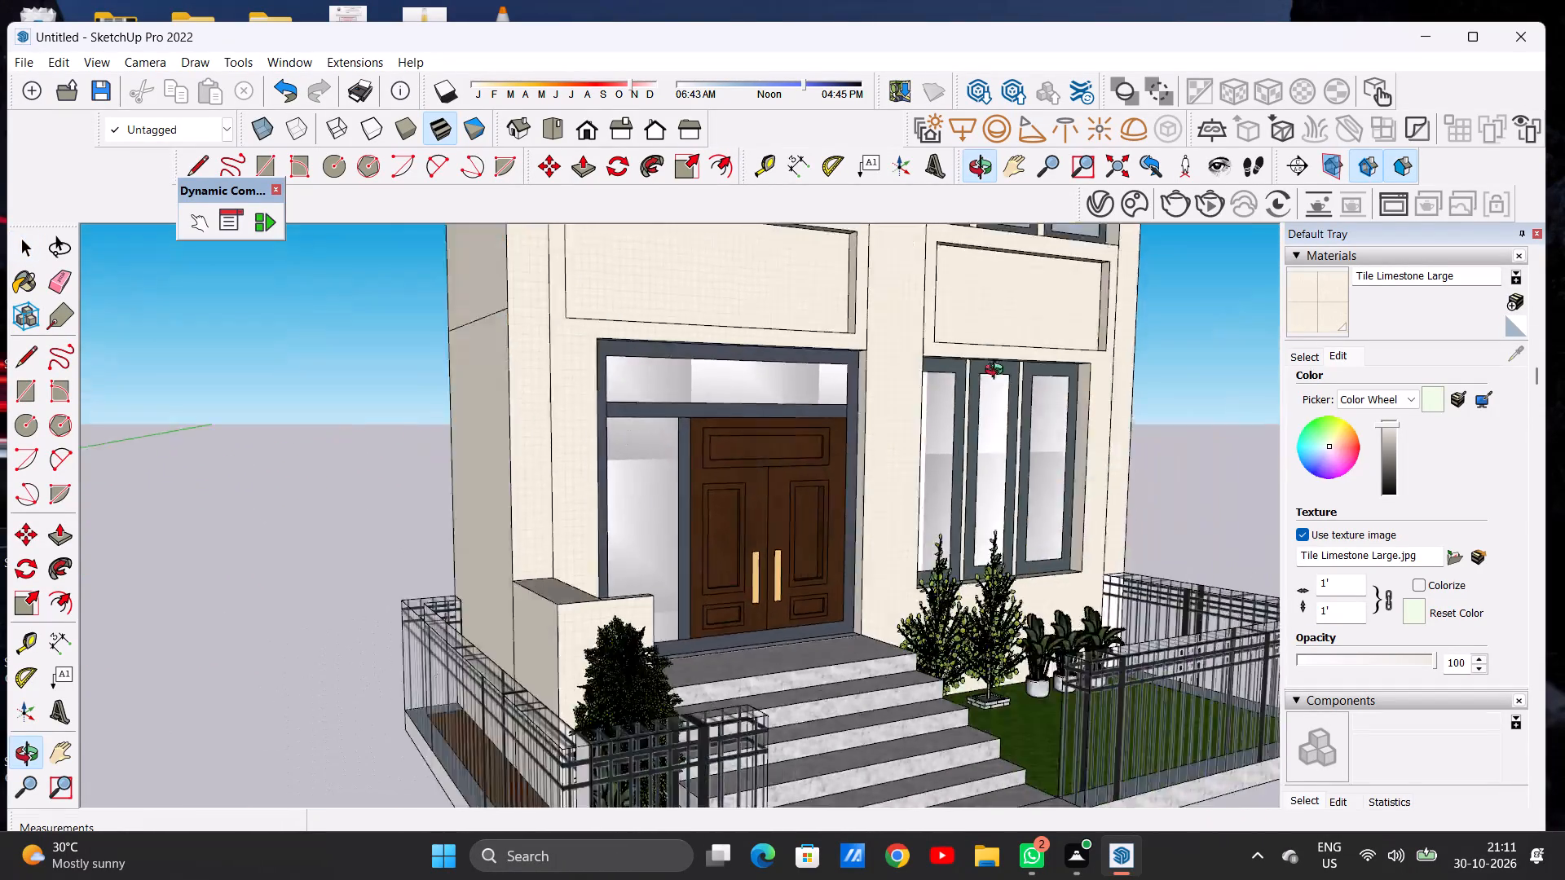
pyautogui.moveTo(998, 372); pyautogui.dragTo(907, 451, button='middle')
pyautogui.scroll(1, 907, 451)
pyautogui.scroll(-9, 826, 455)
pyautogui.scroll(-5, 759, 488)
# Paint the blank side face of the base slab below the side railing with the Tile Limestone Large material.
pyautogui.moveTo(624, 548); pyautogui.dragTo(650, 551, button='middle')
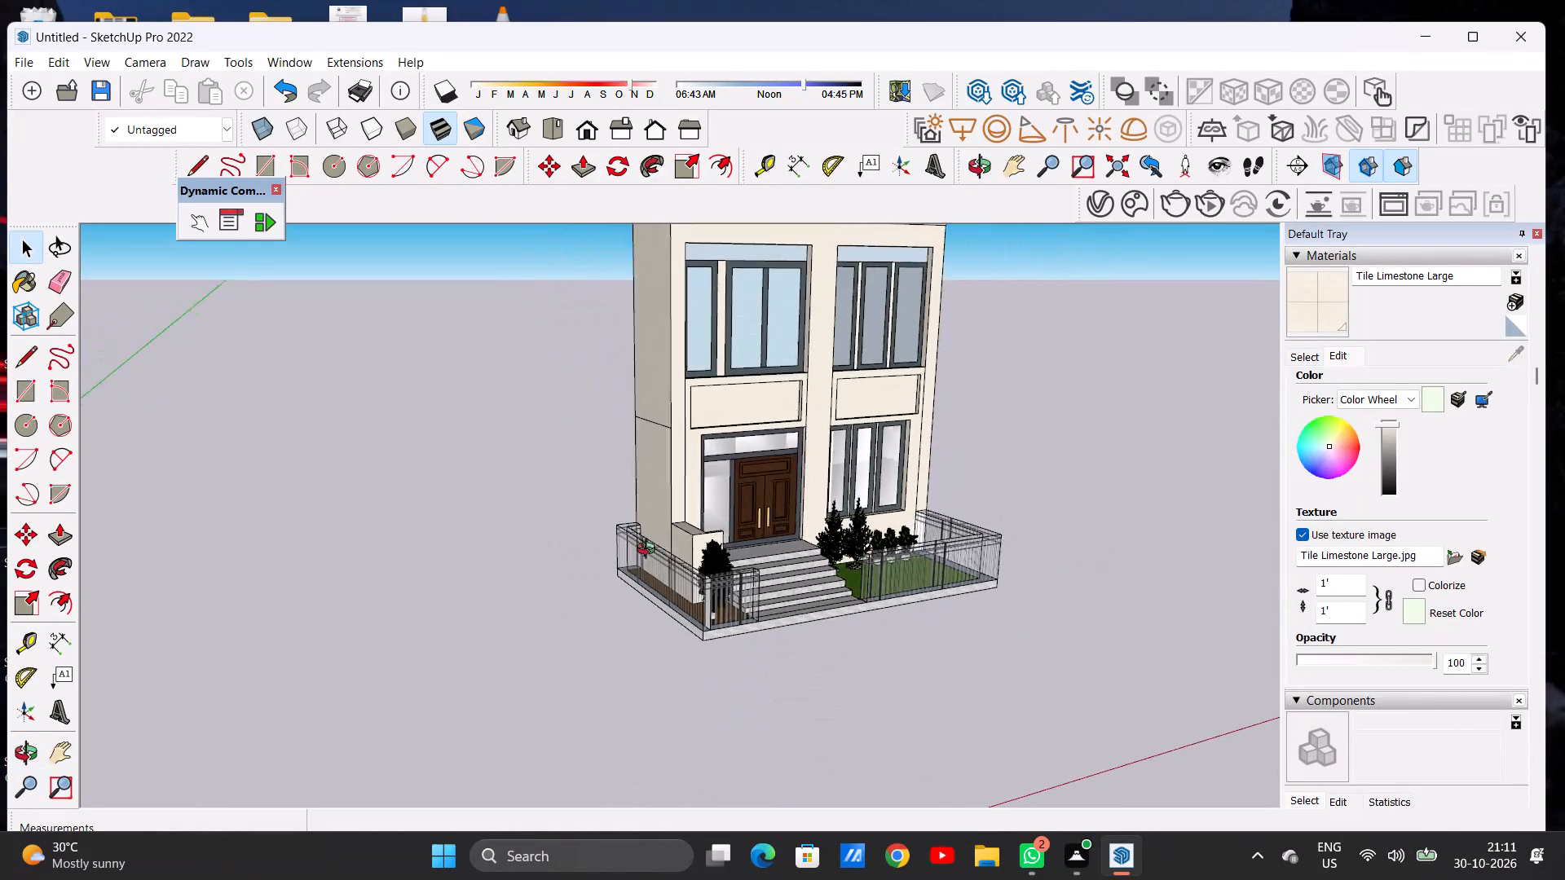
pyautogui.moveTo(650, 551); pyautogui.dragTo(904, 500, button='middle')
pyautogui.moveTo(652, 548); pyautogui.dragTo(839, 552, button='middle')
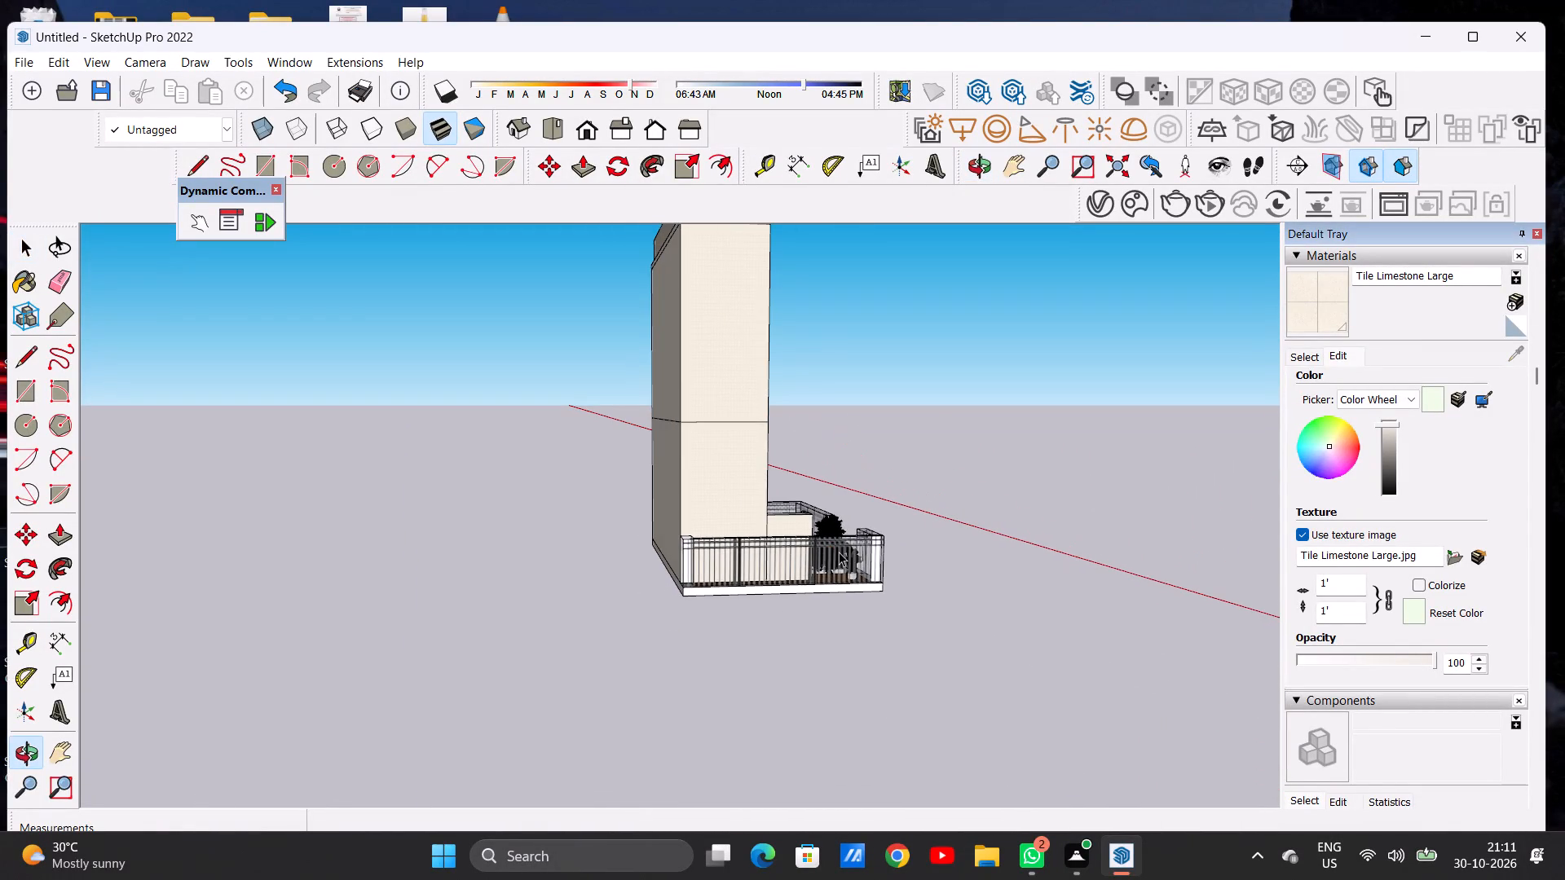
pyautogui.scroll(6, 888, 591)
pyautogui.scroll(-1, 857, 596)
pyautogui.scroll(15, 857, 596)
pyautogui.moveTo(907, 573); pyautogui.dragTo(760, 557, button='middle')
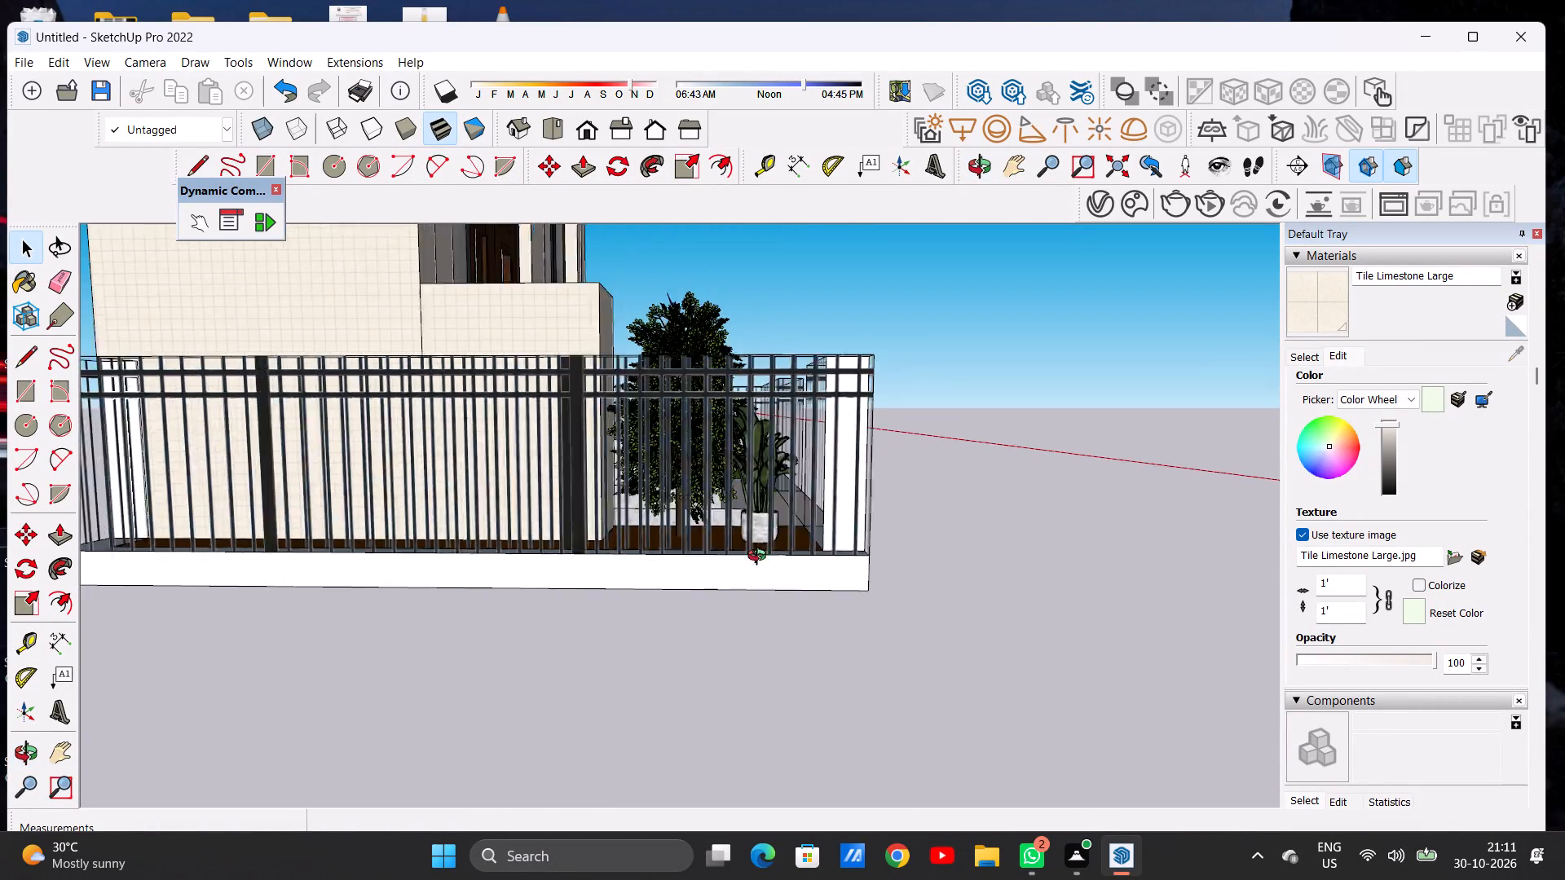
pyautogui.moveTo(760, 557); pyautogui.dragTo(527, 575, button='middle')
pyautogui.scroll(12, 520, 581)
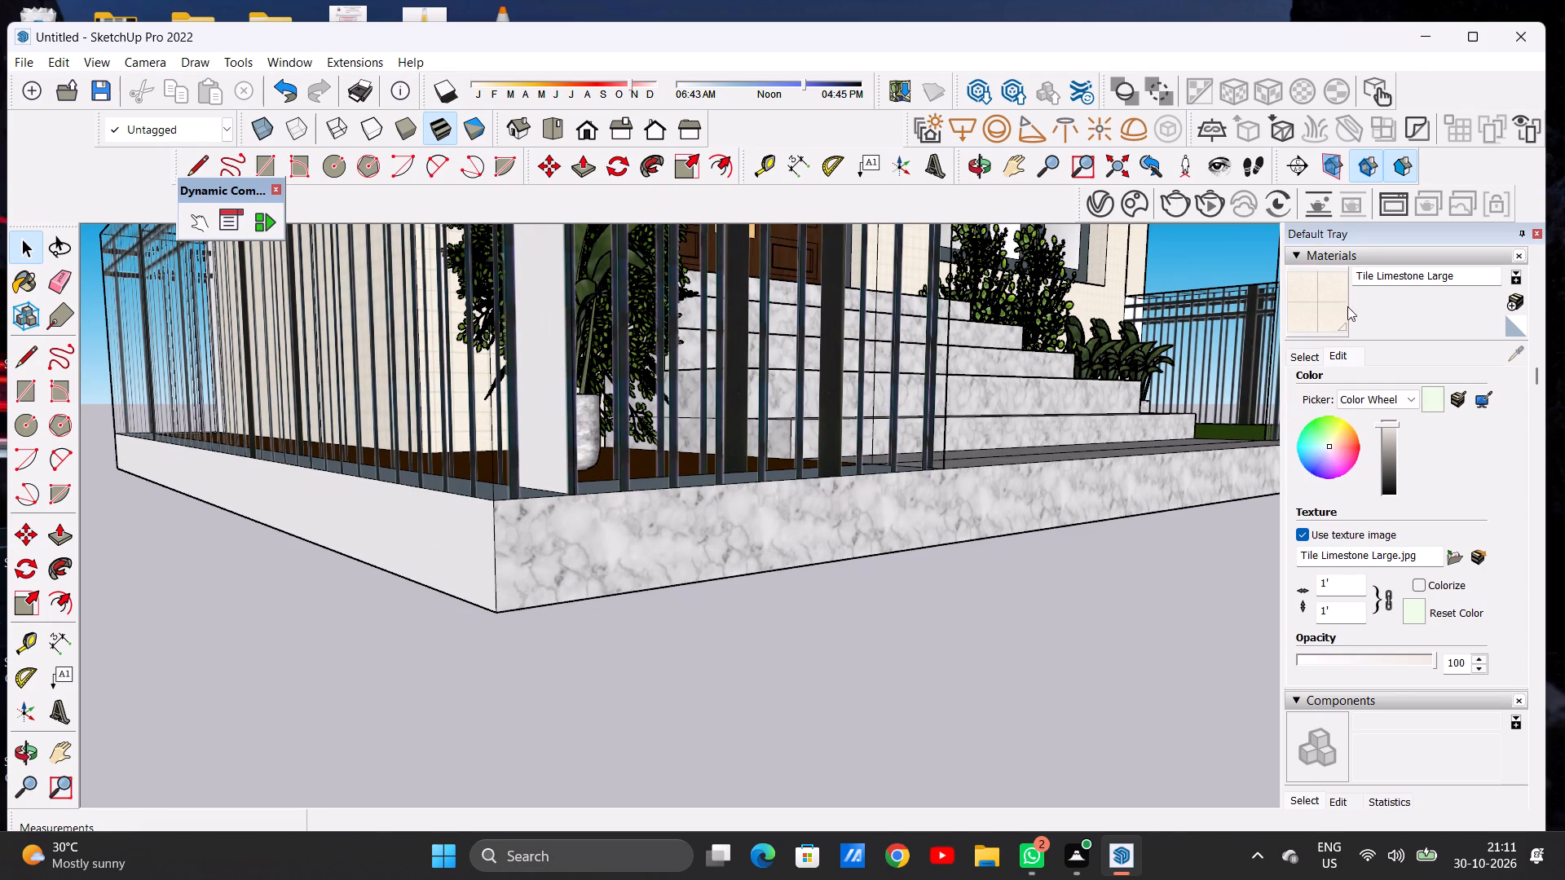
pyautogui.click(1302, 358)
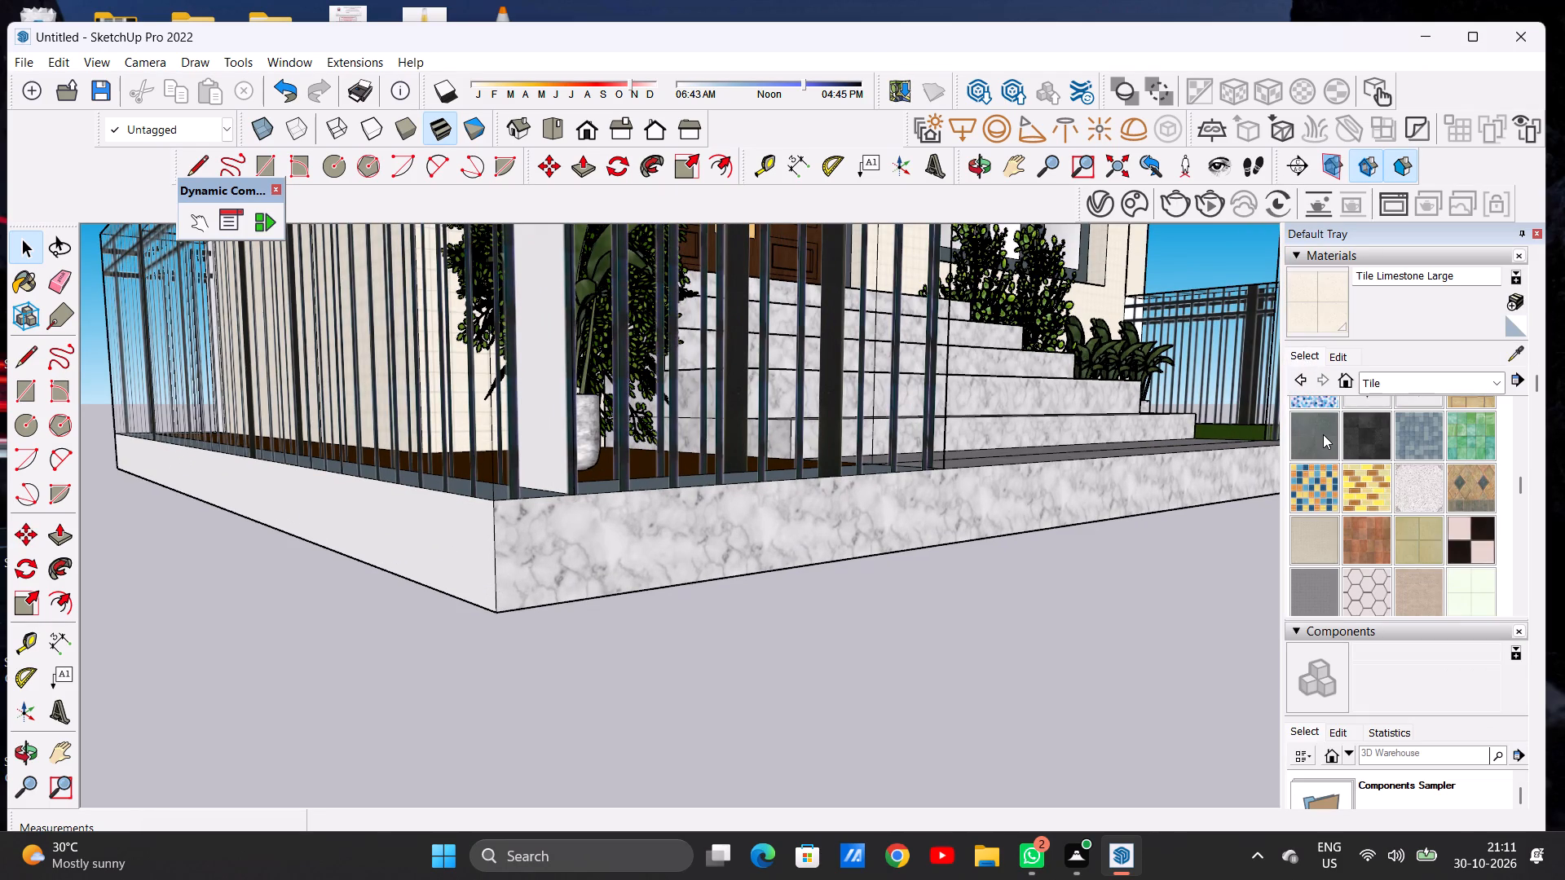
pyautogui.click(1307, 314)
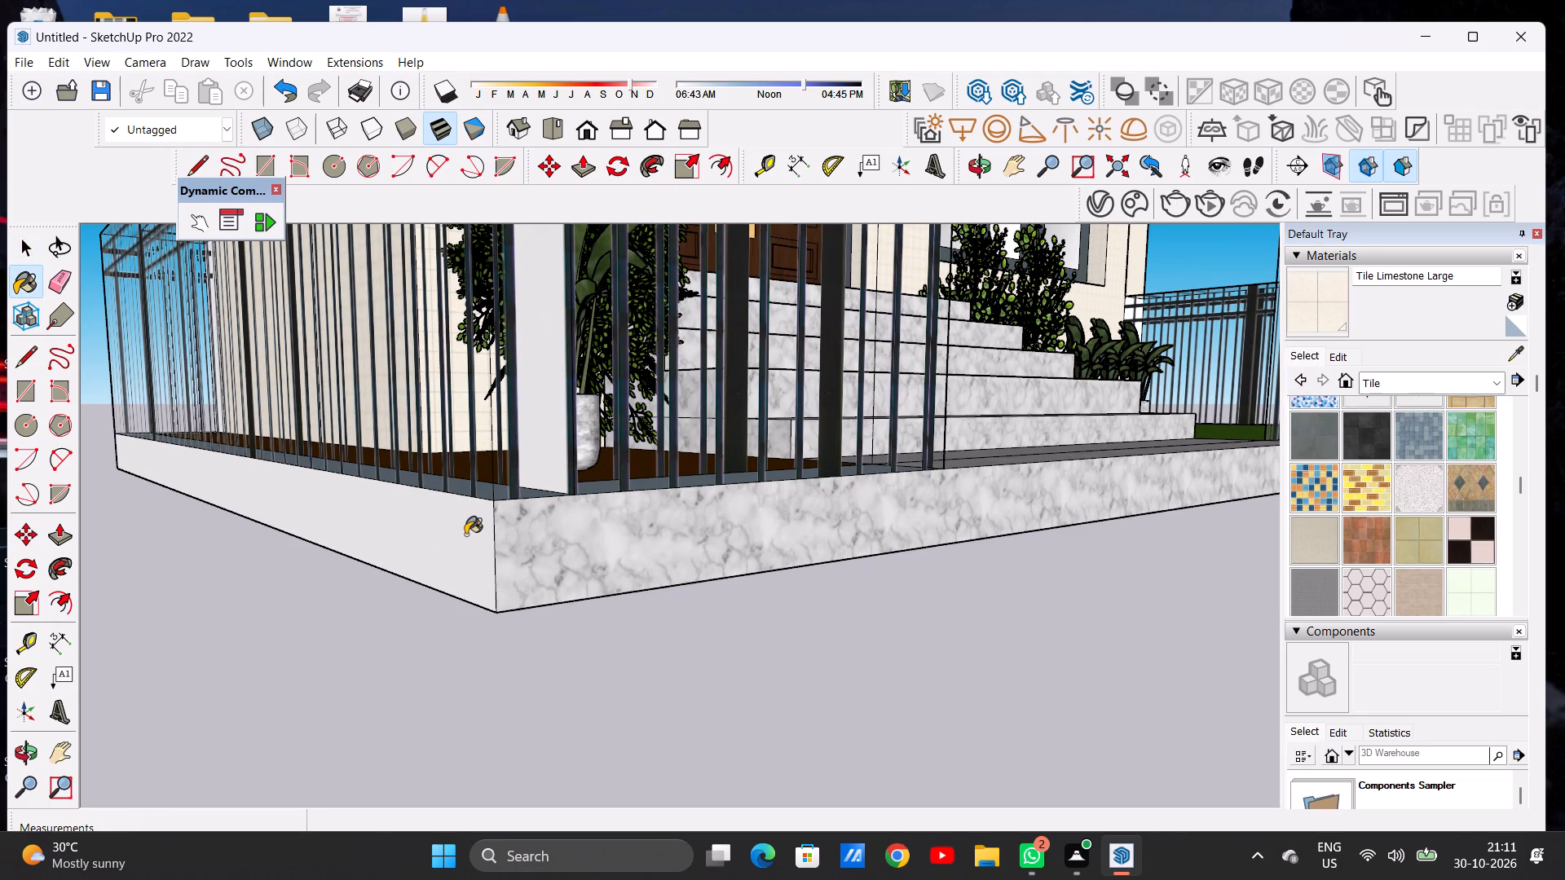
pyautogui.click(465, 535)
# Examine the base slab and the side and rear walls from all around the building.
pyautogui.scroll(-10, 465, 535)
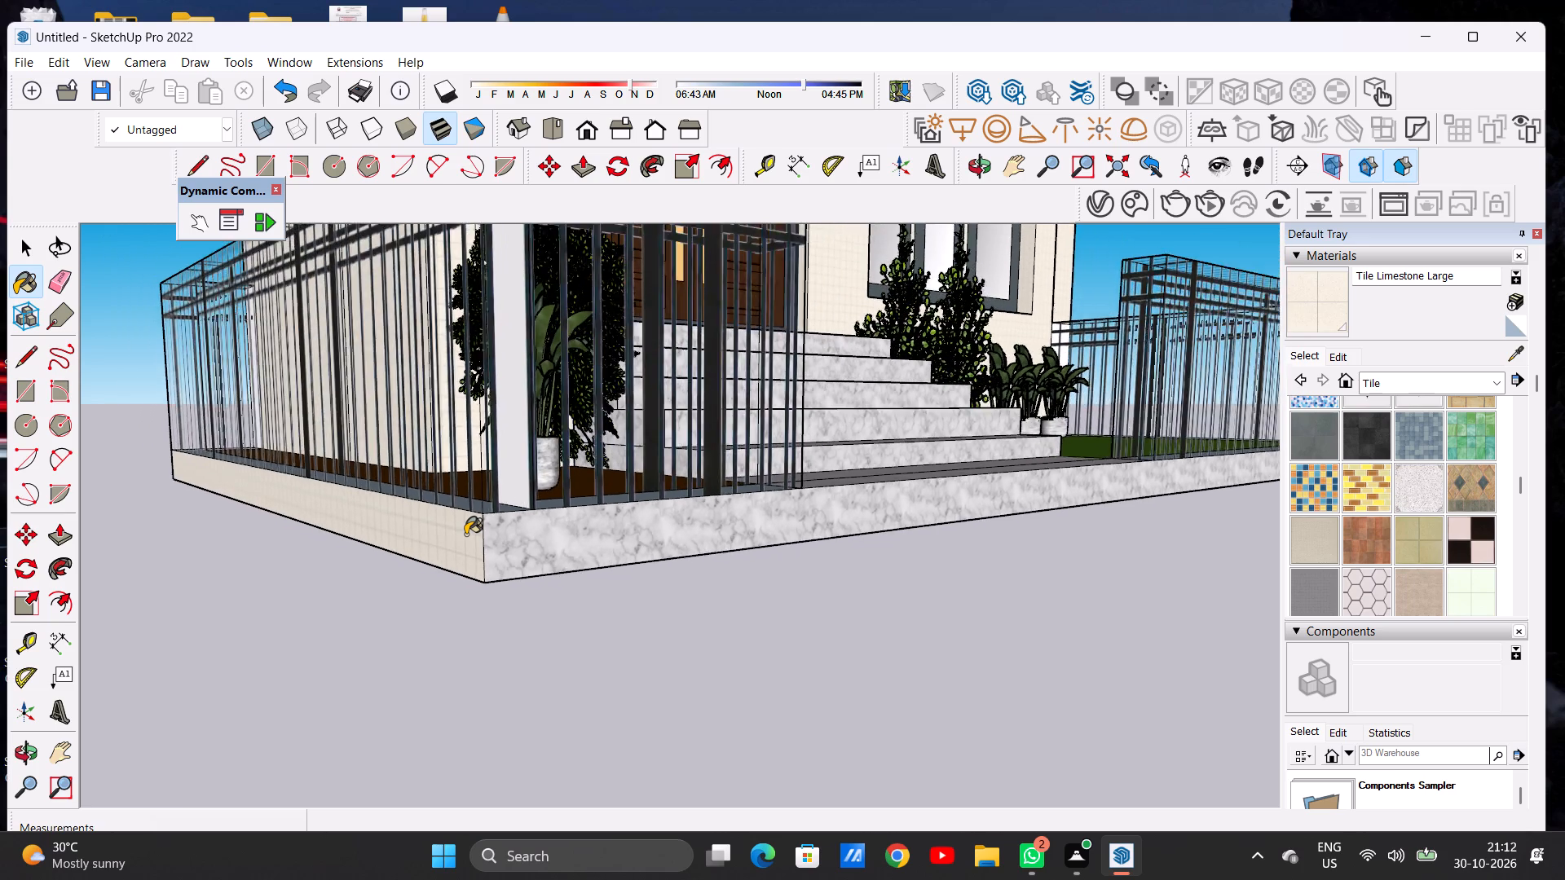
pyautogui.scroll(-16, 465, 535)
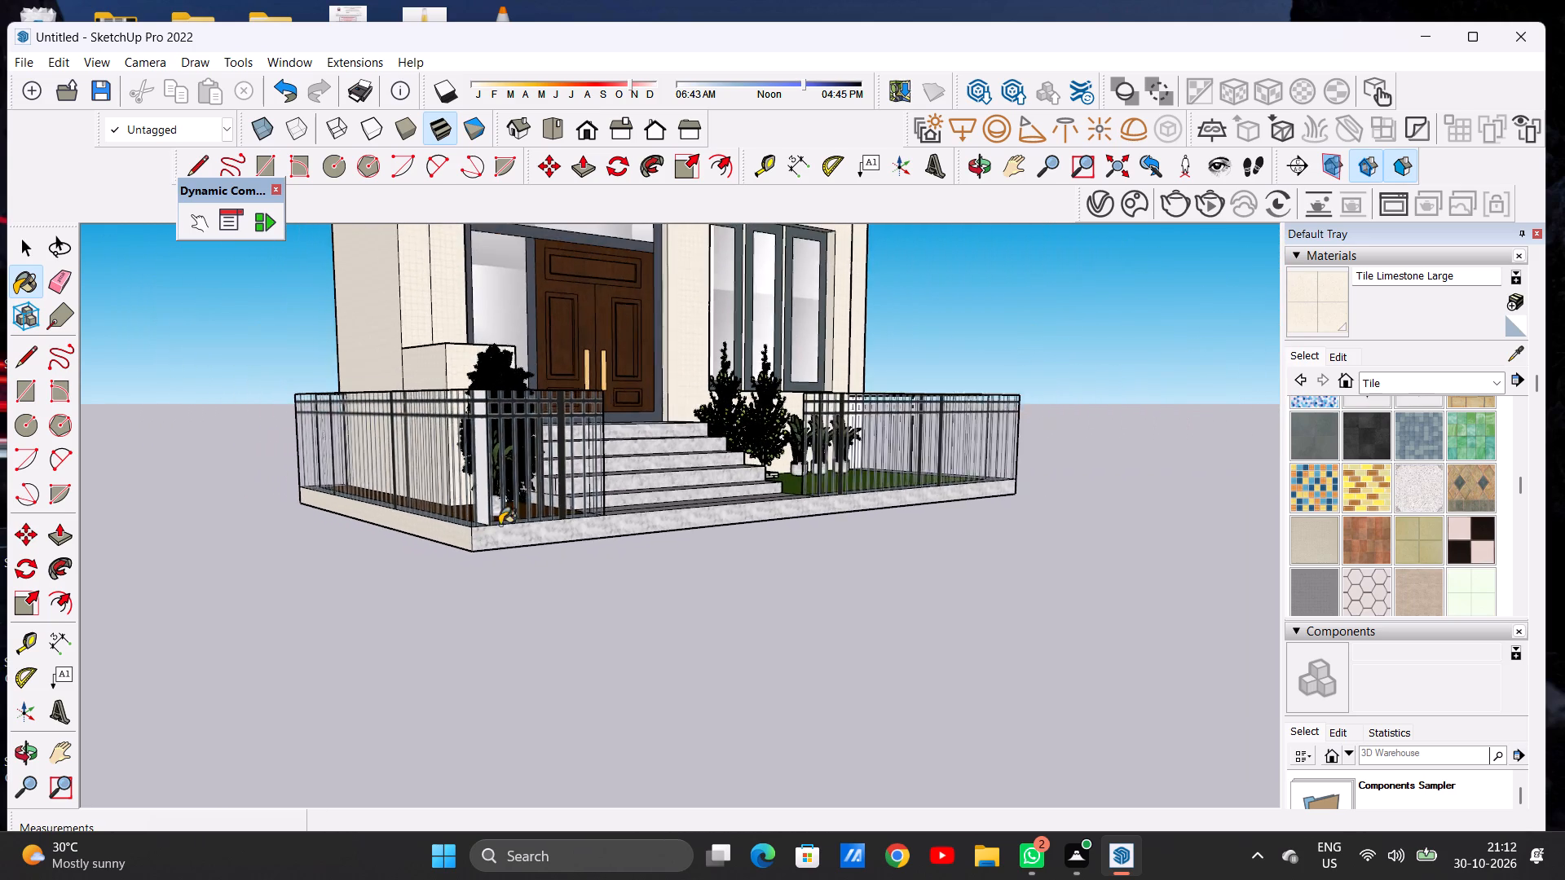
pyautogui.scroll(-17, 549, 513)
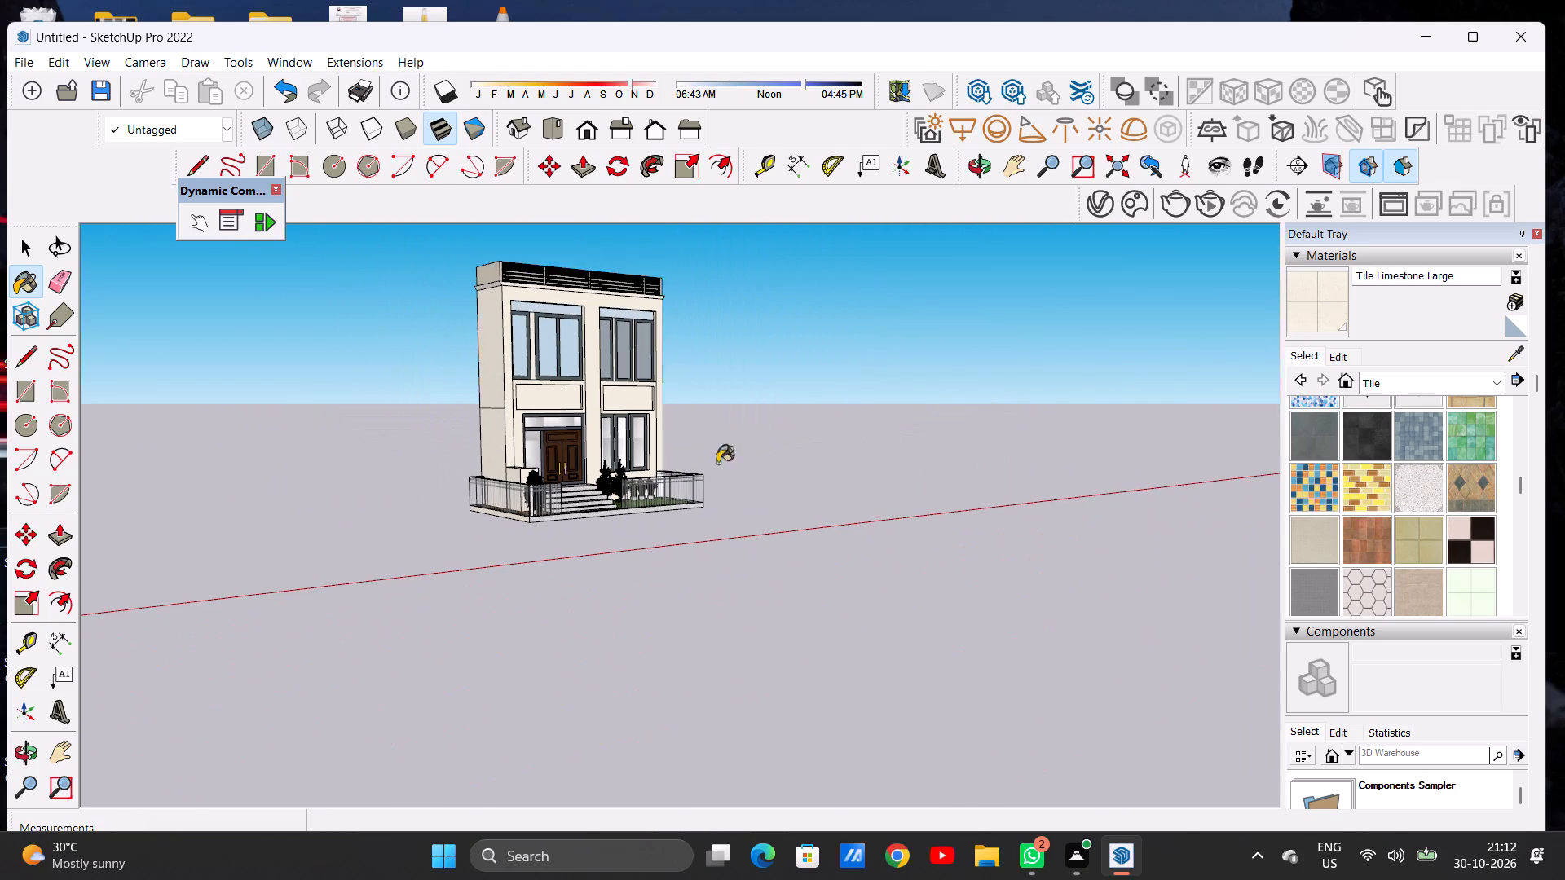
pyautogui.moveTo(847, 404); pyautogui.dragTo(442, 378, button='middle')
pyautogui.scroll(4, 847, 452)
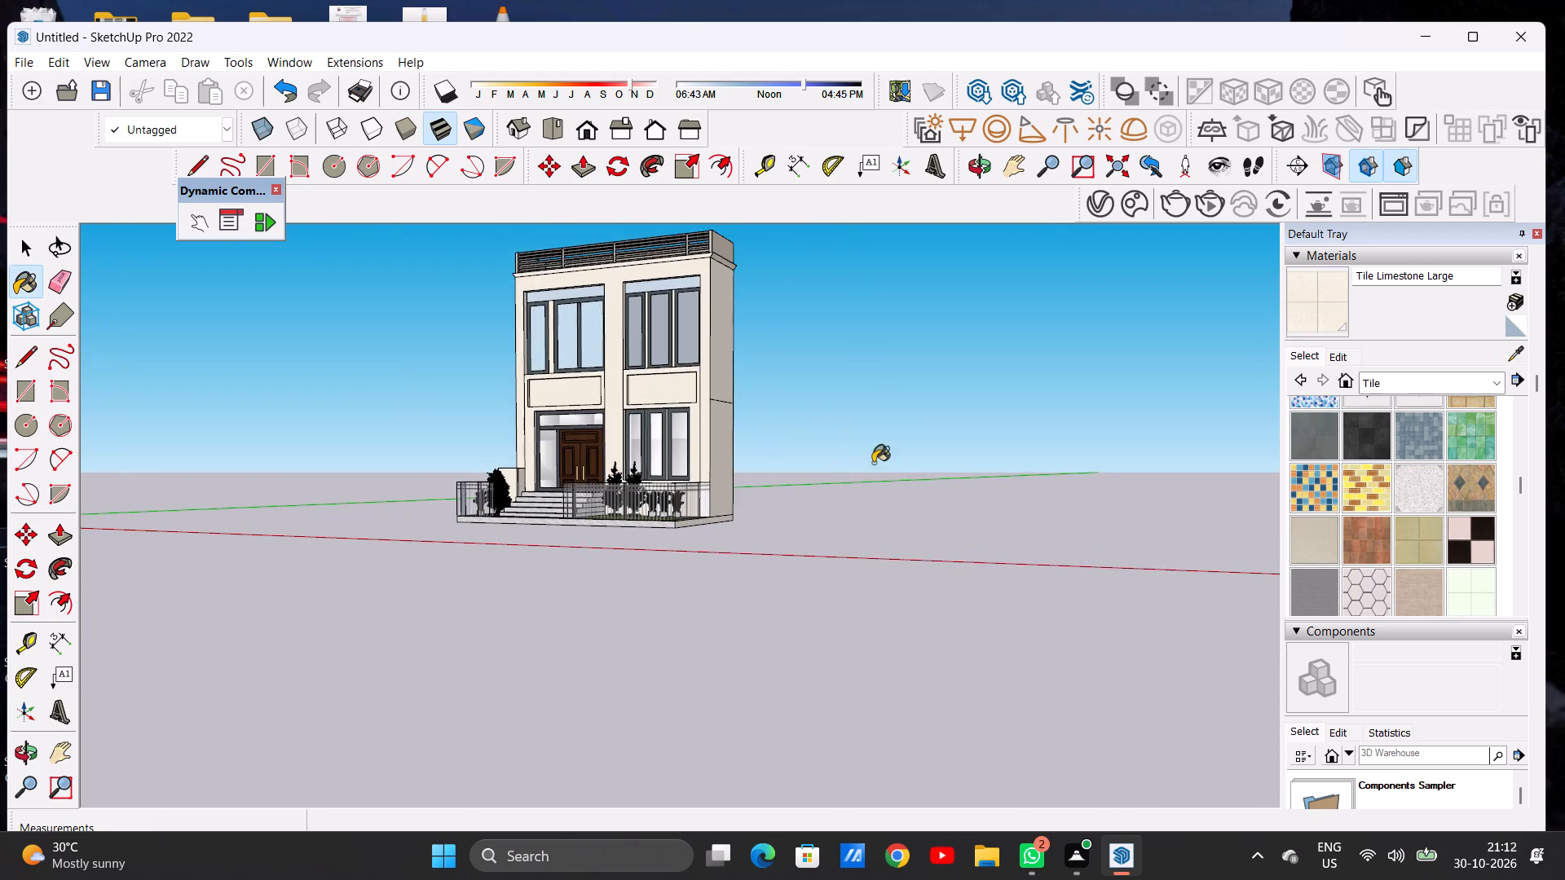
pyautogui.moveTo(873, 463); pyautogui.dragTo(350, 553, button='middle')
pyautogui.moveTo(769, 497); pyautogui.dragTo(536, 520, button='middle')
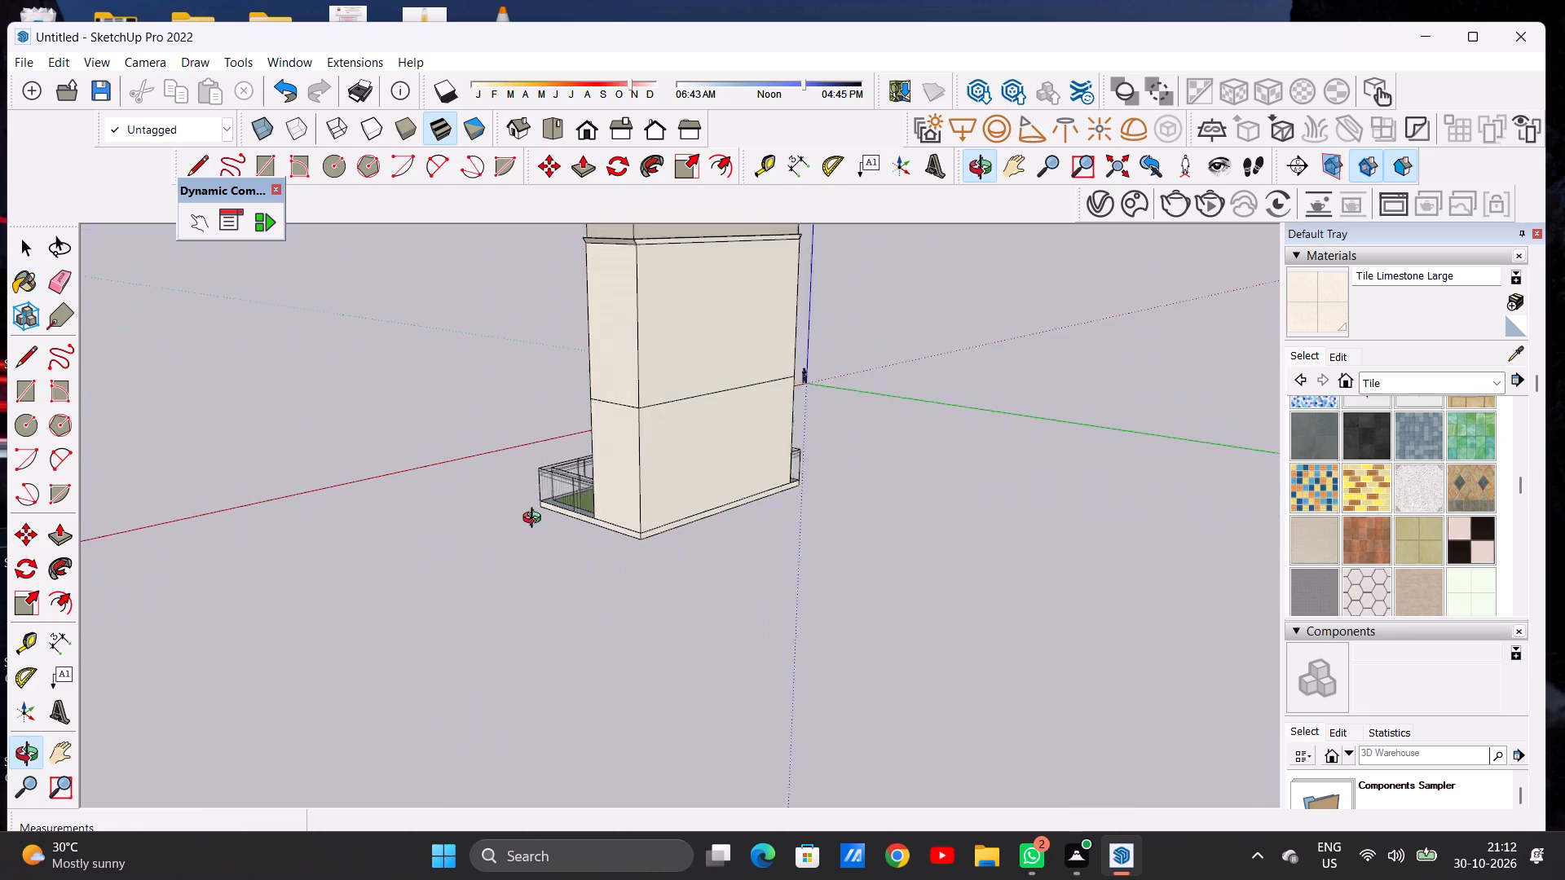
pyautogui.moveTo(536, 520); pyautogui.dragTo(538, 529, button='middle')
pyautogui.scroll(13, 767, 513)
pyautogui.scroll(1, 651, 514)
pyautogui.moveTo(666, 511); pyautogui.dragTo(719, 497, button='middle')
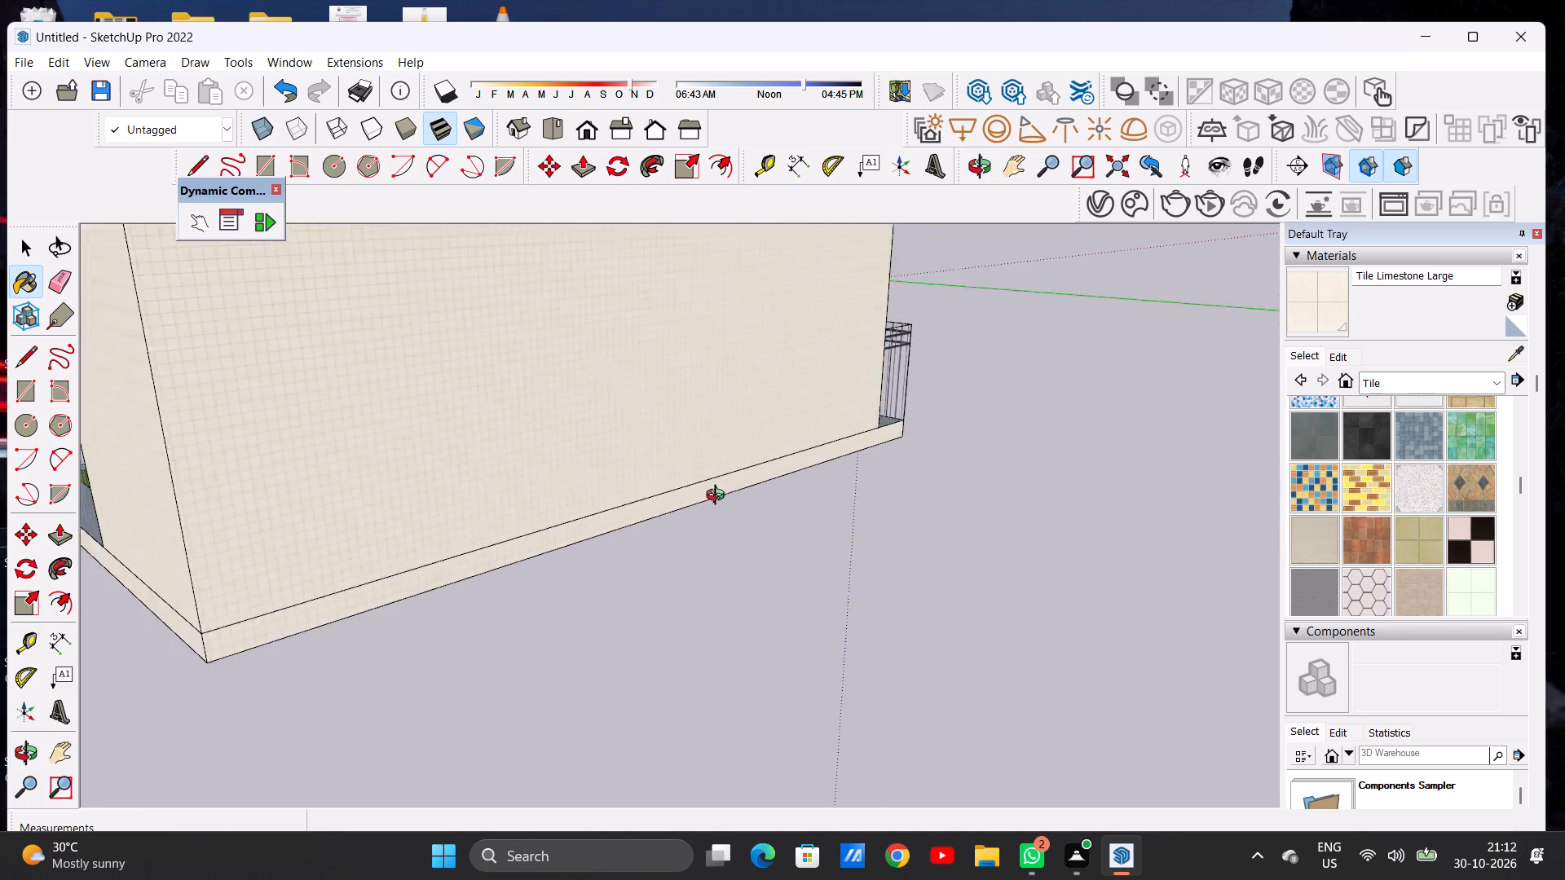
pyautogui.moveTo(719, 497); pyautogui.dragTo(928, 468, button='middle')
pyautogui.scroll(-9, 772, 513)
pyautogui.scroll(1, 663, 517)
pyautogui.scroll(-9, 663, 517)
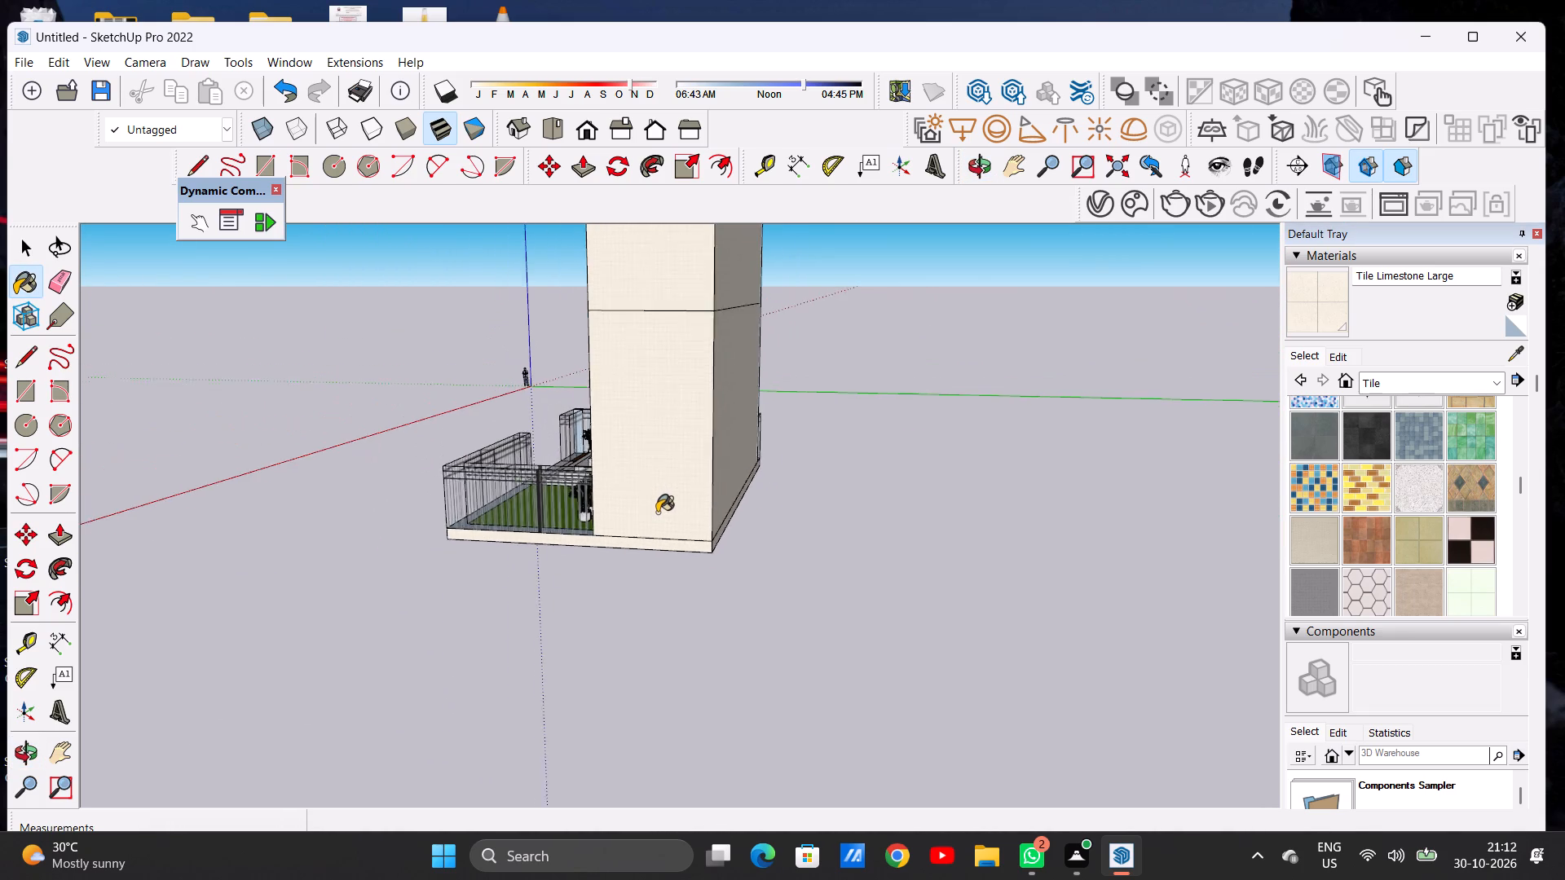
pyautogui.press('space')
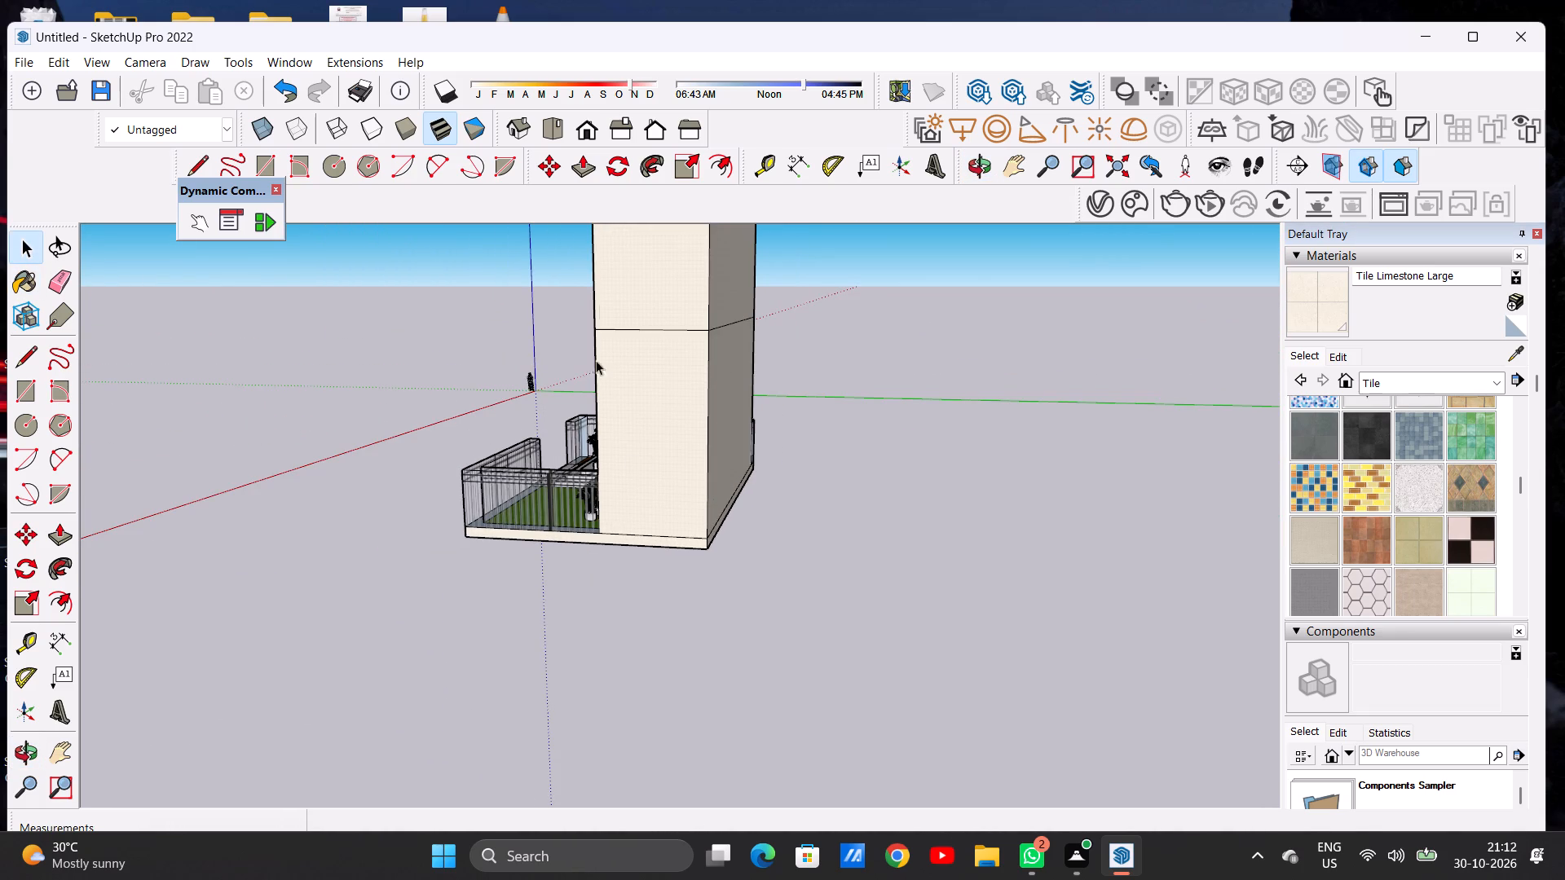
# From the front view, orbit above the house and draw a ground rectangle about 15'9" by 5'6" beside and in front of it.
pyautogui.click(585, 126)
pyautogui.scroll(-1, 613, 313)
pyautogui.scroll(1, 607, 313)
pyautogui.scroll(-4, 584, 317)
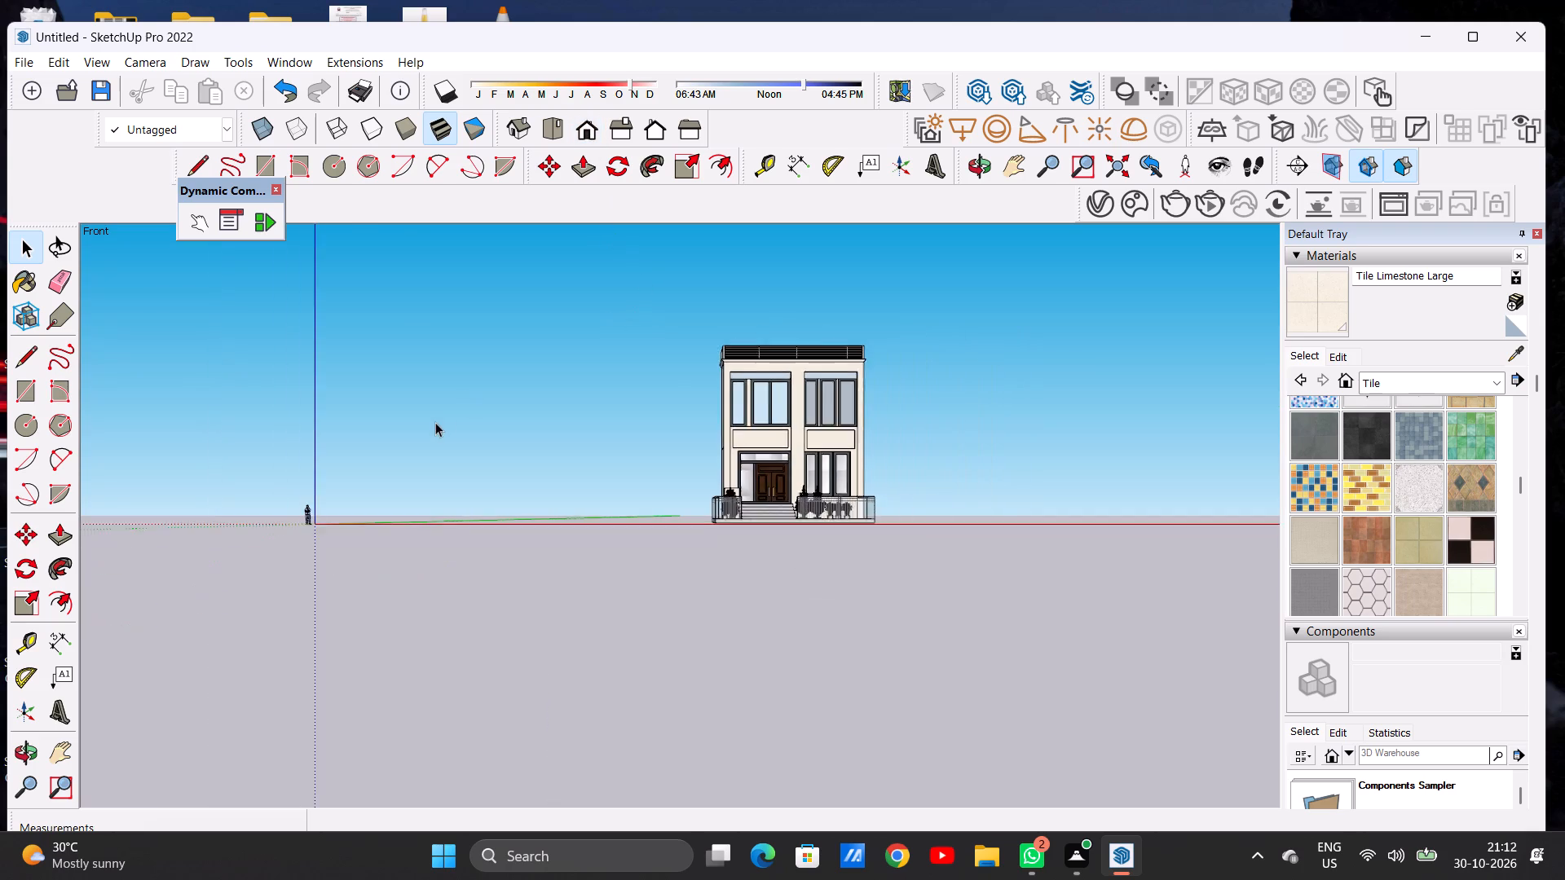
pyautogui.scroll(-7, 435, 422)
pyautogui.moveTo(891, 469); pyautogui.dragTo(855, 697, button='middle')
pyautogui.scroll(2, 867, 571)
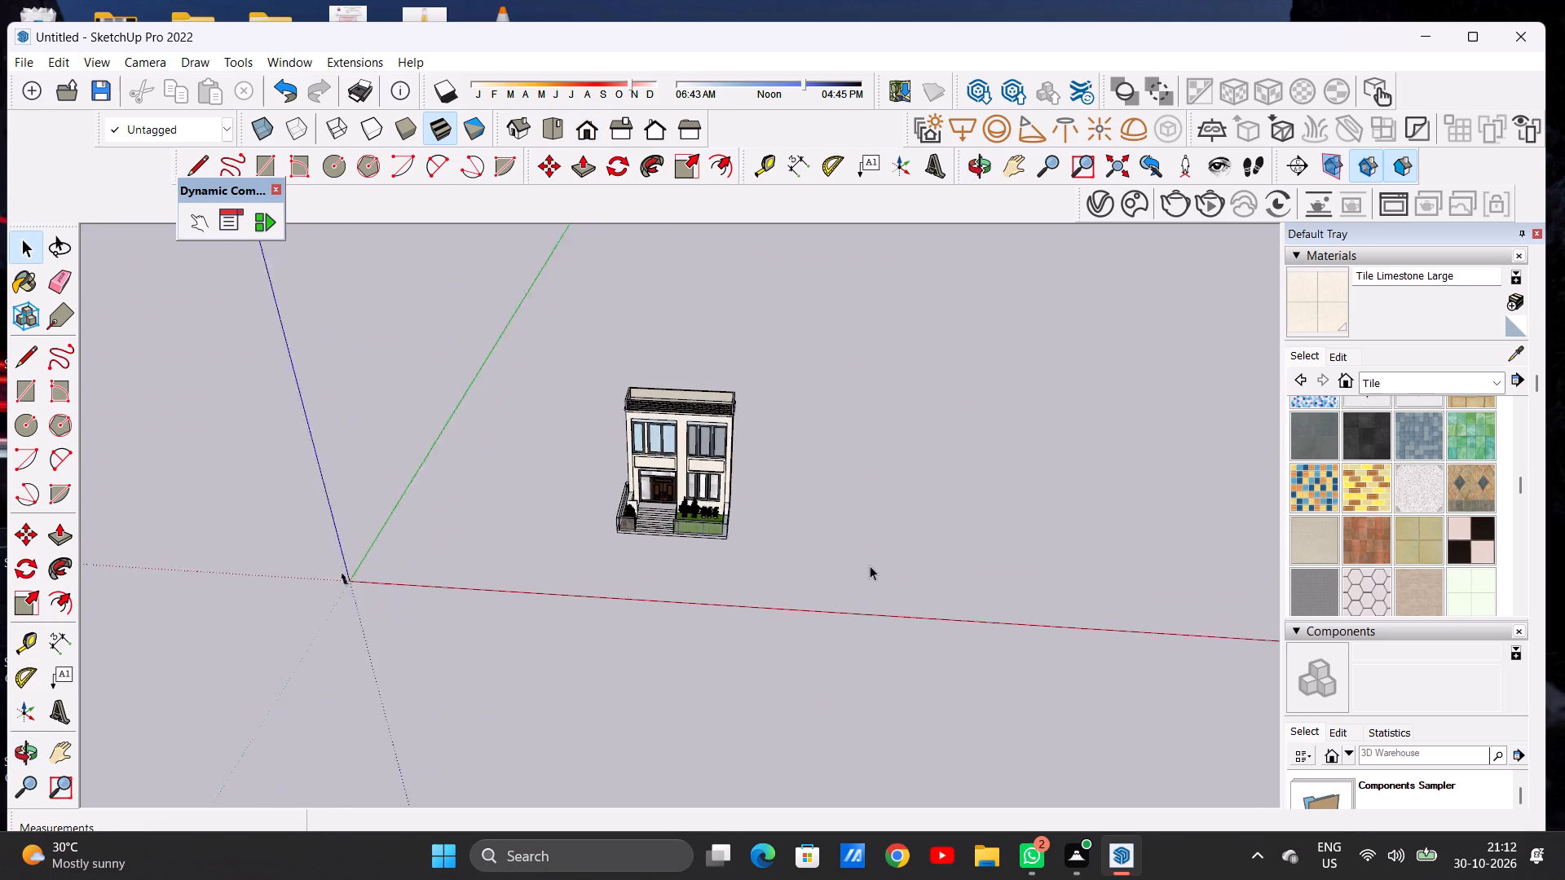
pyautogui.scroll(4, 870, 565)
pyautogui.moveTo(836, 431); pyautogui.dragTo(856, 537, button='middle')
pyautogui.scroll(4, 835, 527)
pyautogui.scroll(-1, 835, 527)
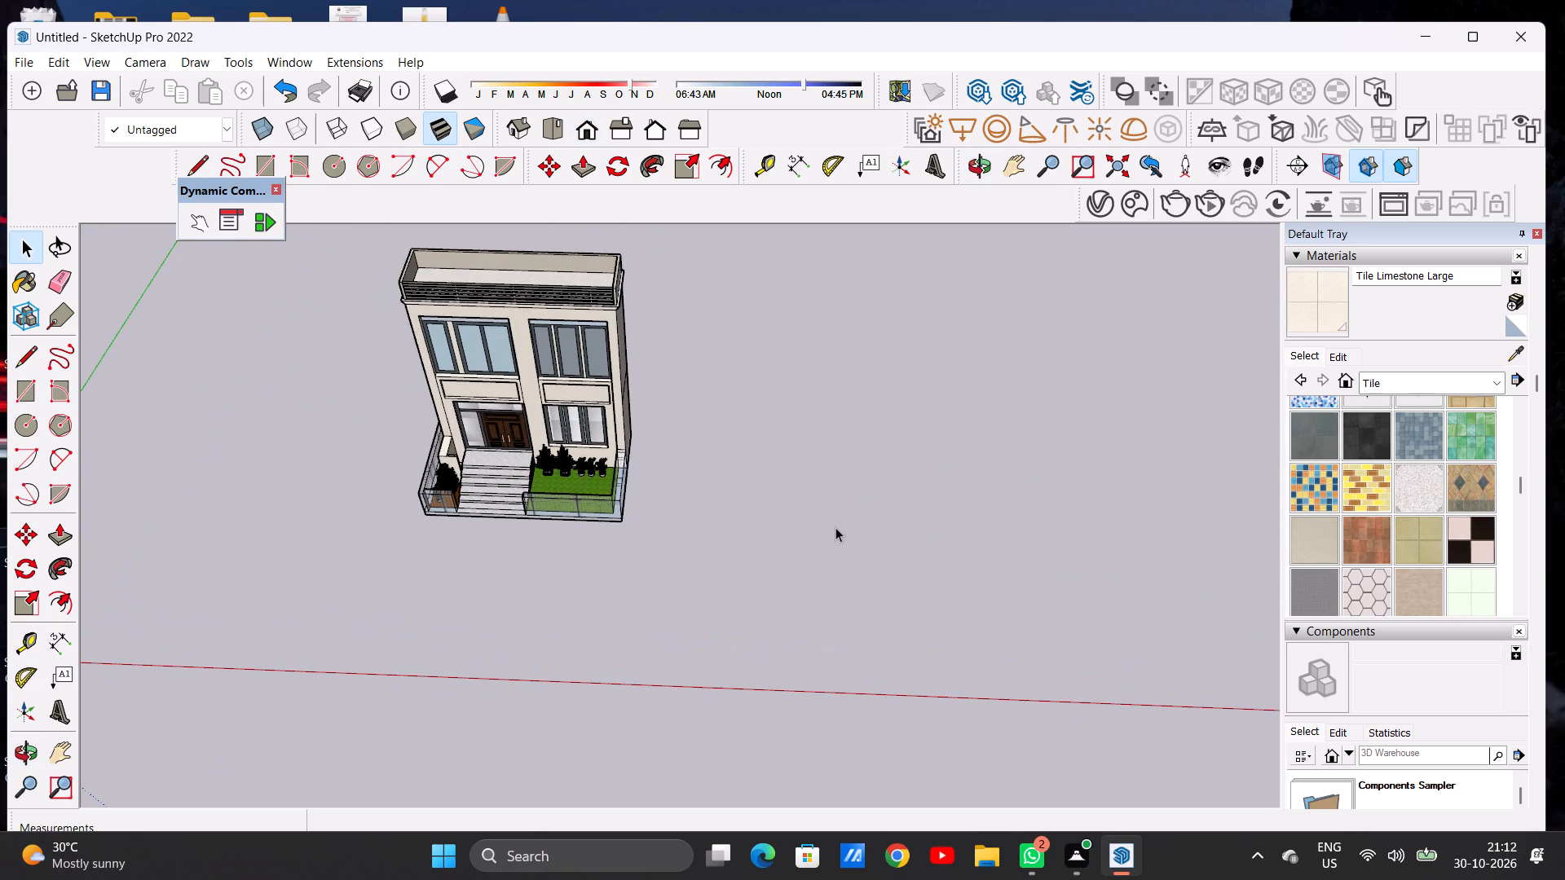
pyautogui.press('r')
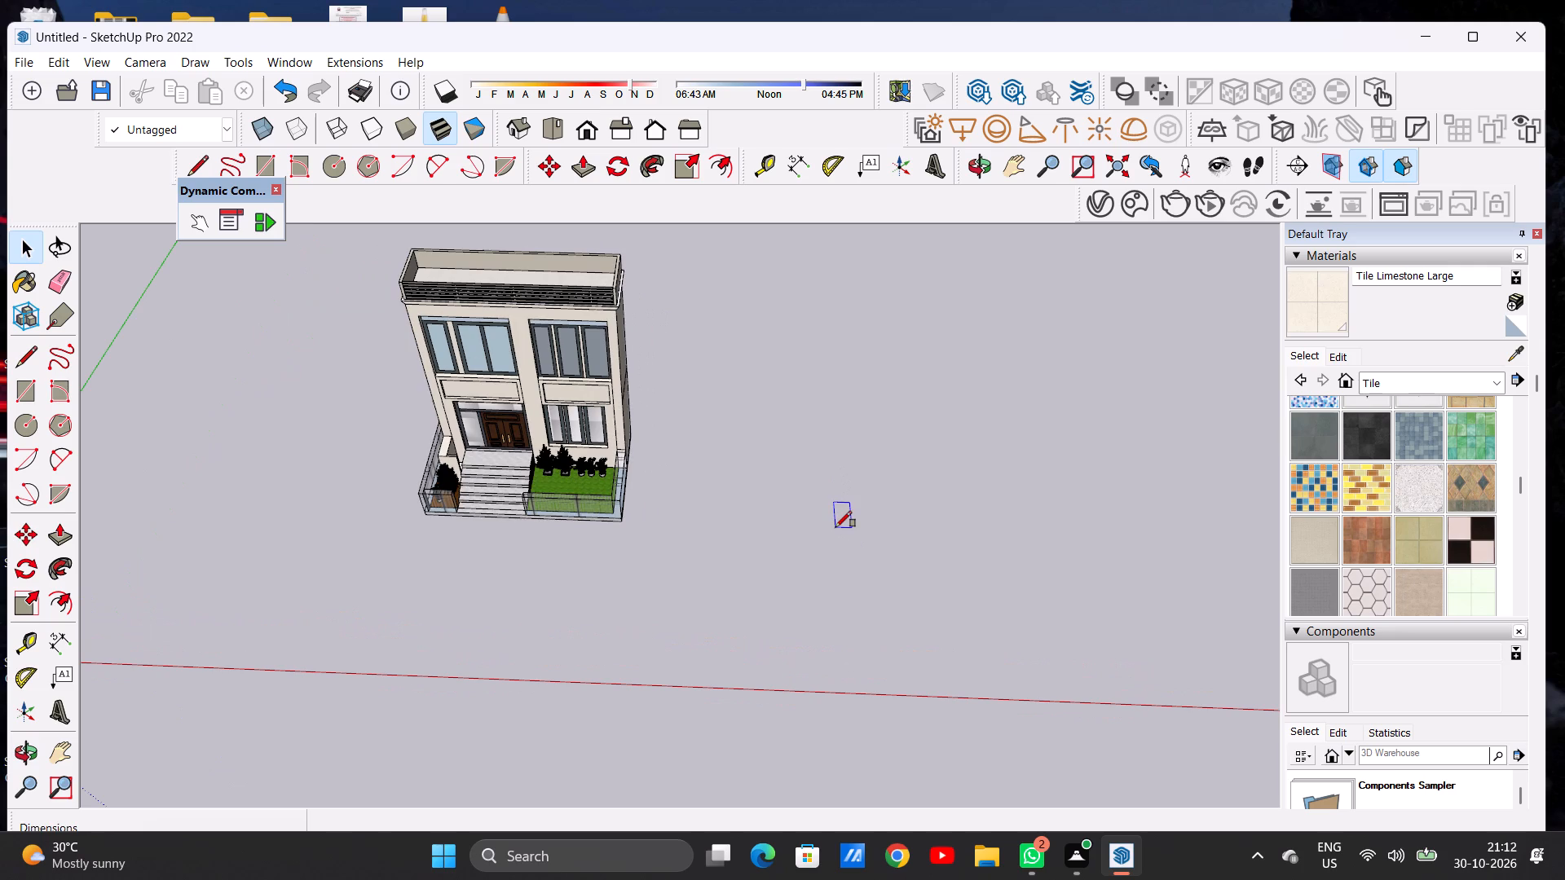
pyautogui.click(722, 552)
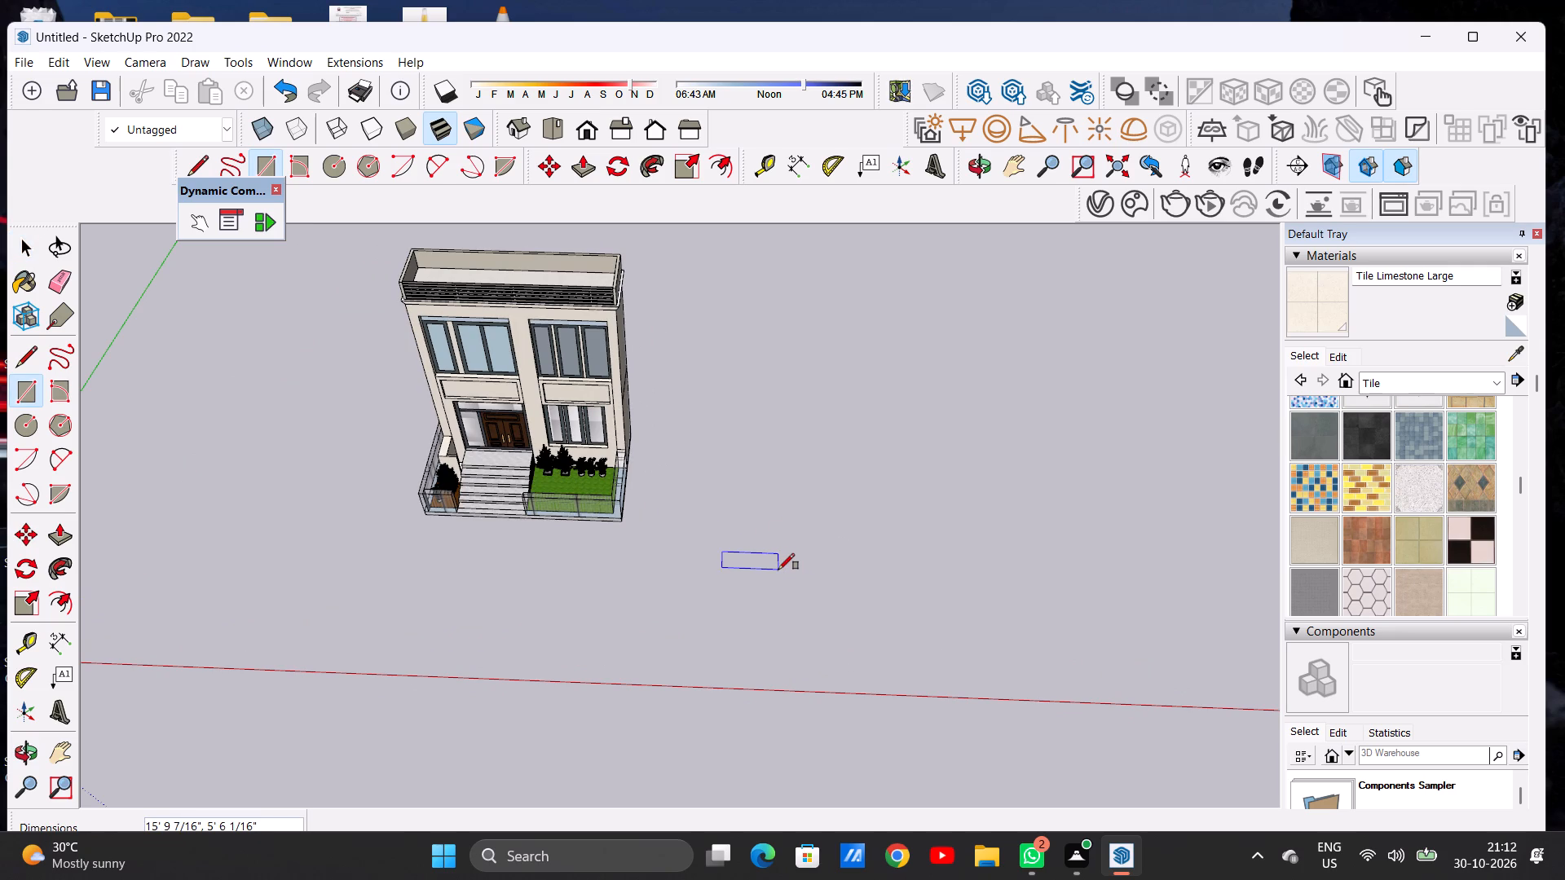
pyautogui.click(778, 570)
pyautogui.press('space')
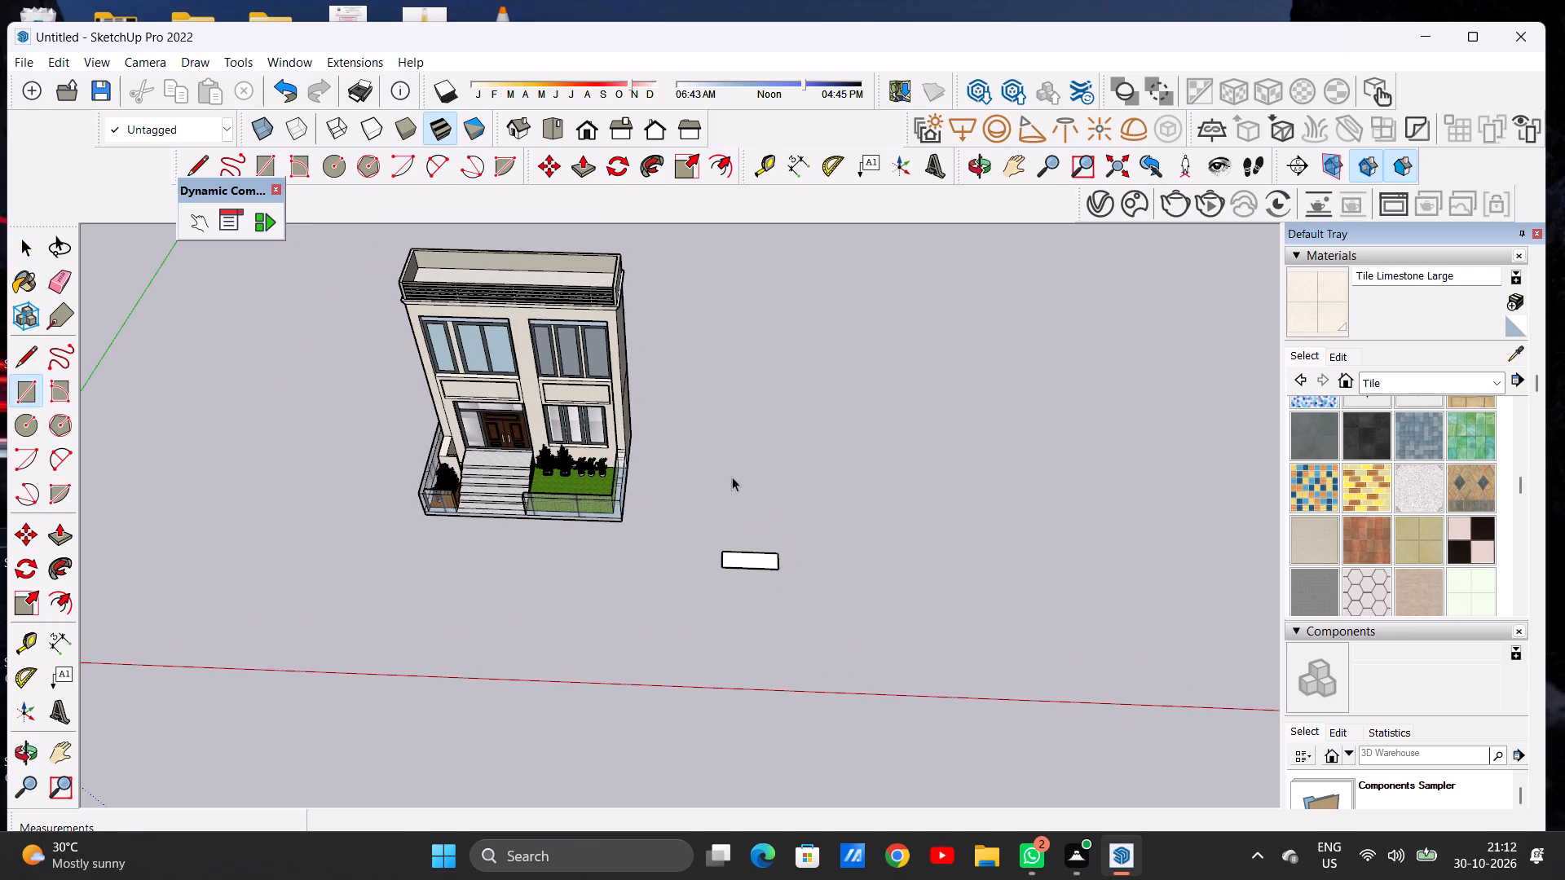
# Push/Pull the ground rectangle beside the house upward into a low, solid slab.
pyautogui.scroll(6, 716, 552)
pyautogui.scroll(-1, 755, 562)
pyautogui.scroll(7, 755, 562)
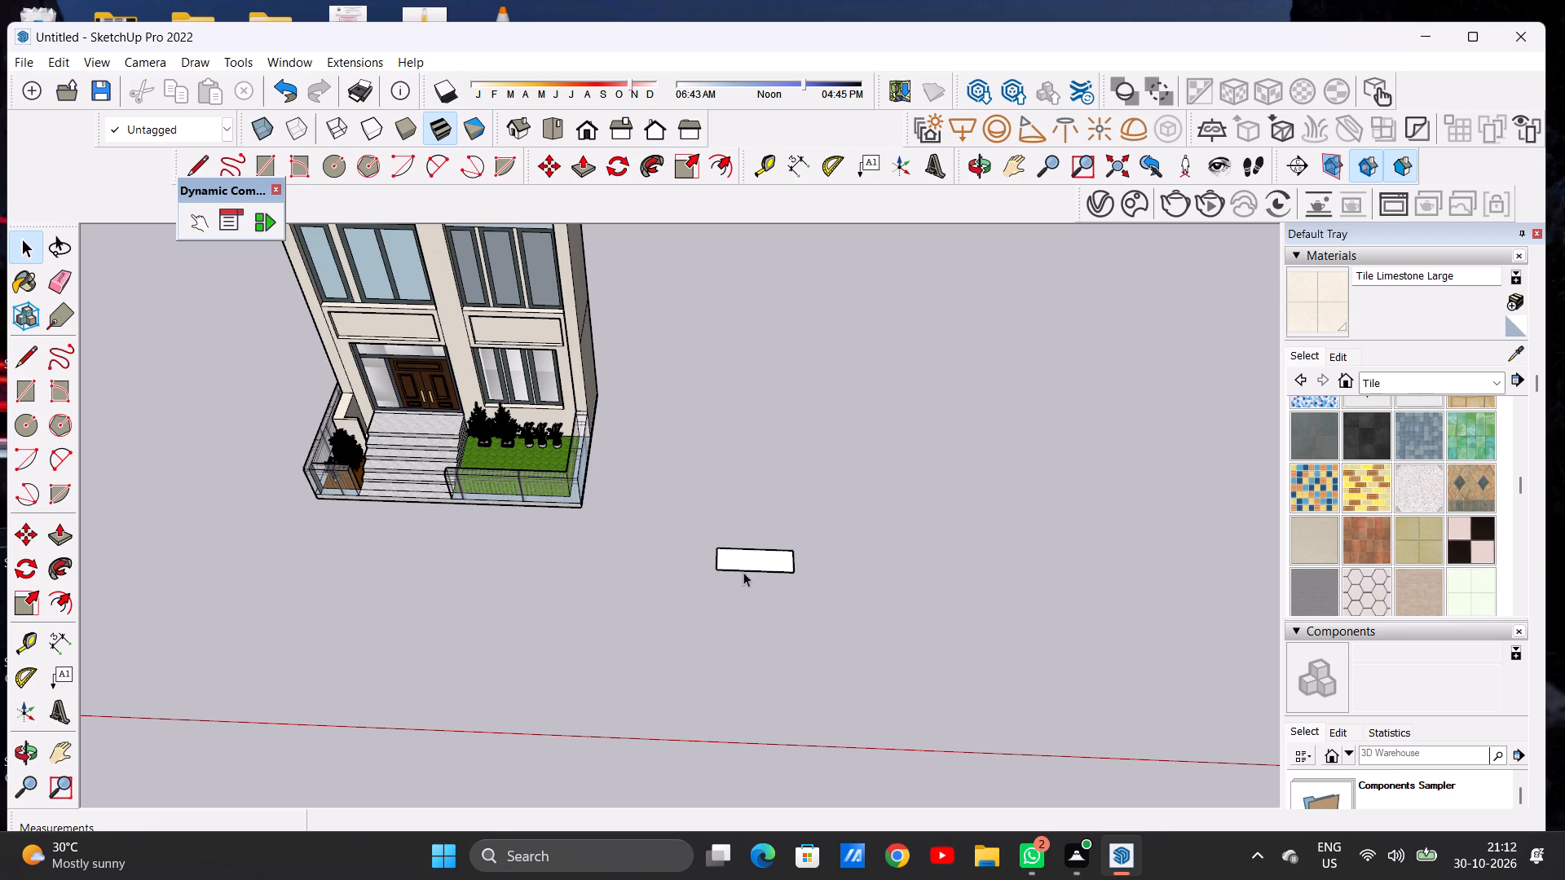
pyautogui.scroll(5, 745, 593)
pyautogui.scroll(3, 803, 530)
pyautogui.scroll(-1, 803, 530)
pyautogui.scroll(4, 803, 530)
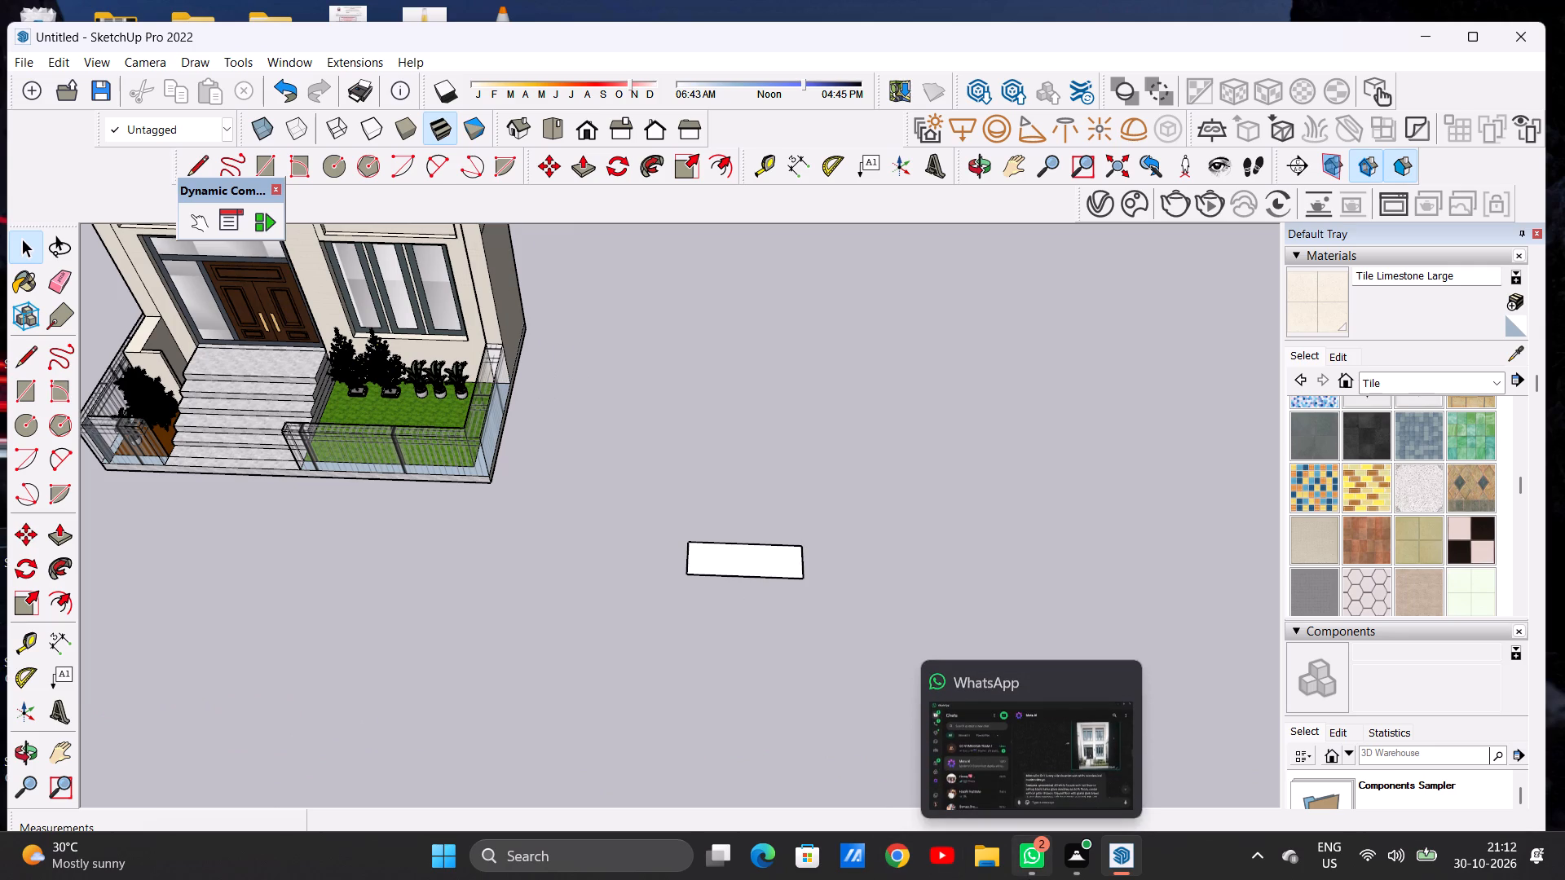
pyautogui.scroll(-1, 1012, 879)
pyautogui.scroll(4, 738, 557)
pyautogui.scroll(-1, 738, 557)
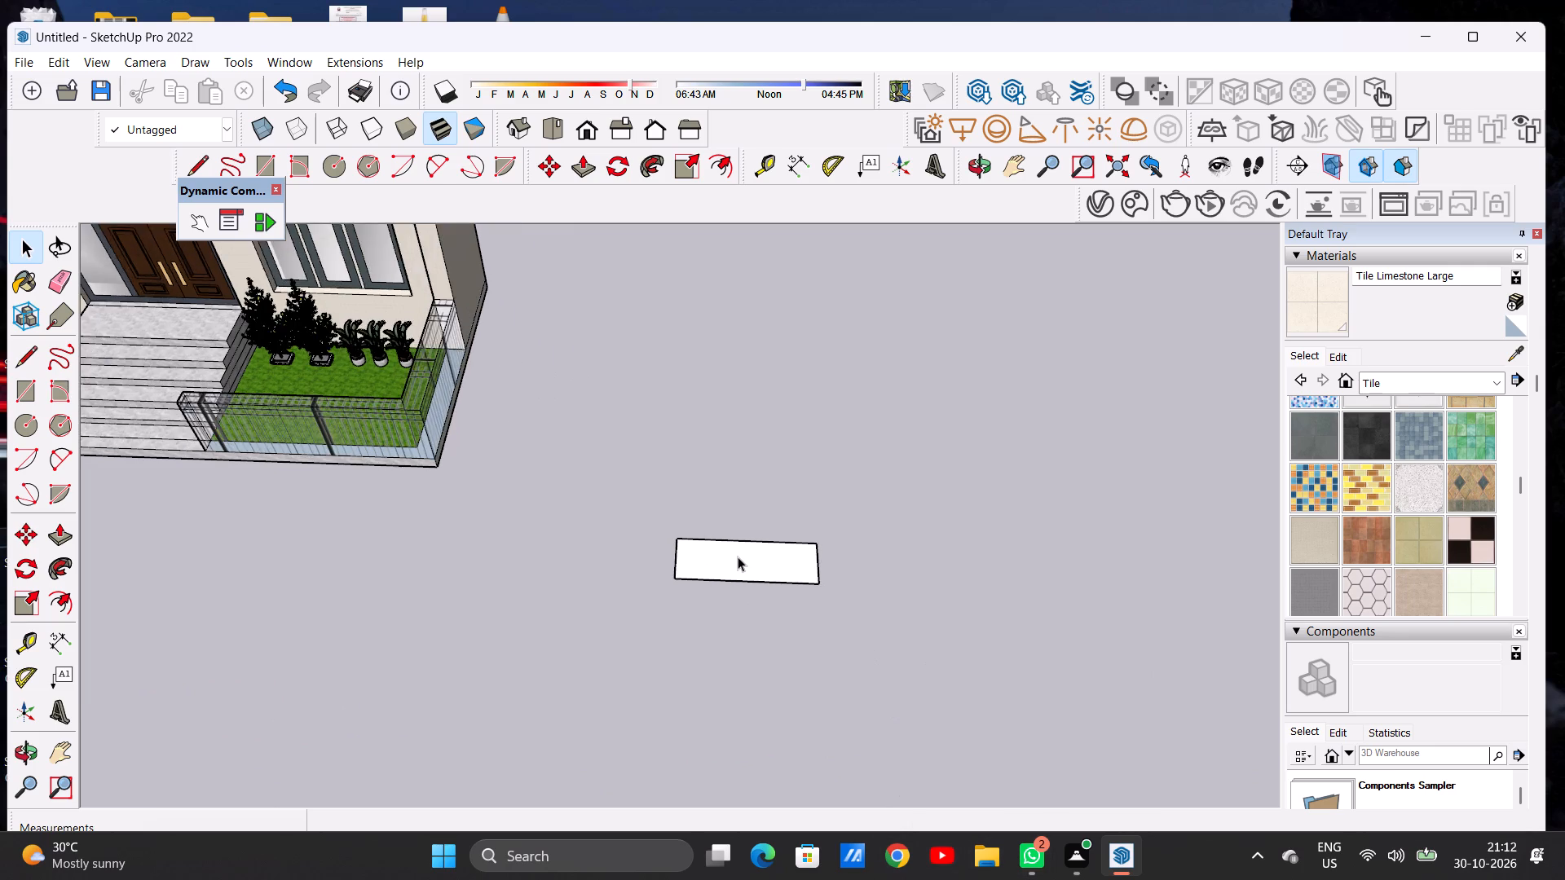
pyautogui.scroll(5, 739, 555)
pyautogui.moveTo(745, 626); pyautogui.dragTo(764, 619, button='middle')
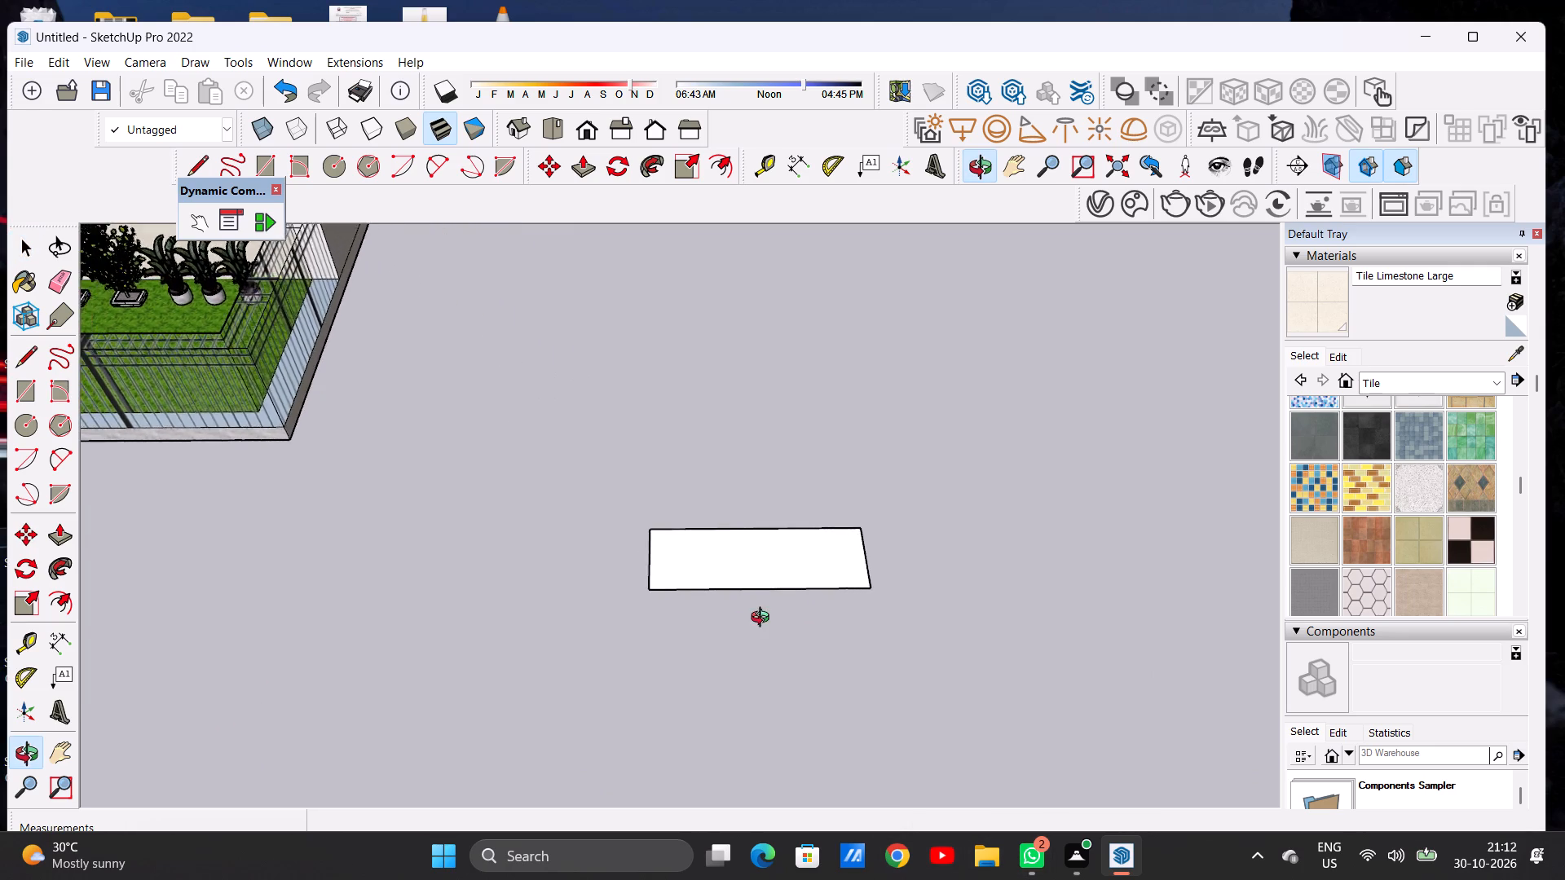
pyautogui.moveTo(764, 619); pyautogui.dragTo(984, 609, button='middle')
pyautogui.moveTo(917, 568); pyautogui.dragTo(801, 551, button='middle')
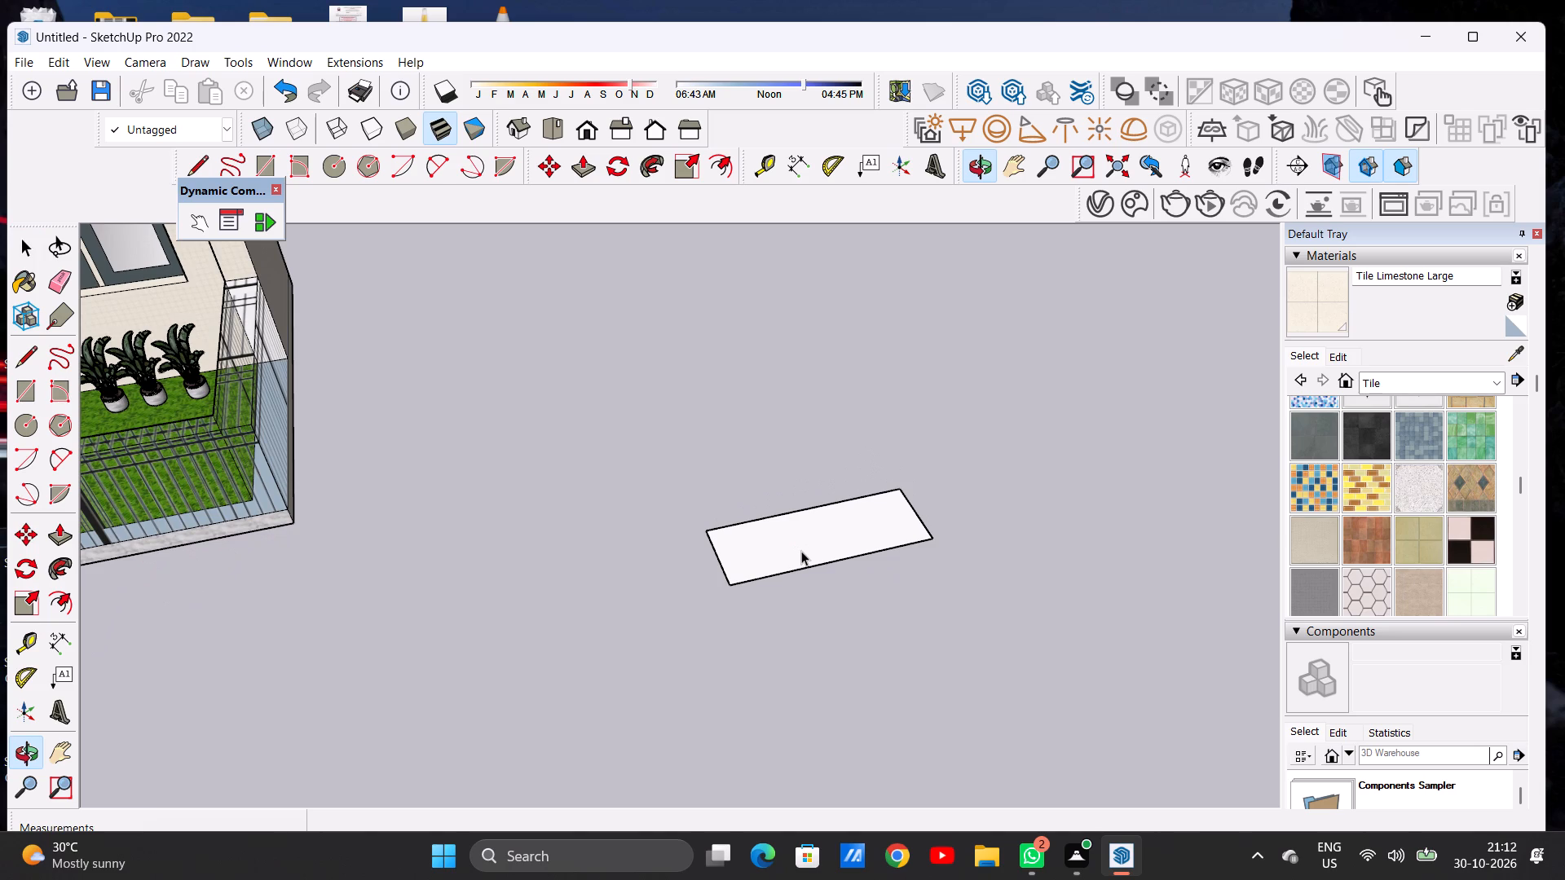
pyautogui.scroll(9, 799, 519)
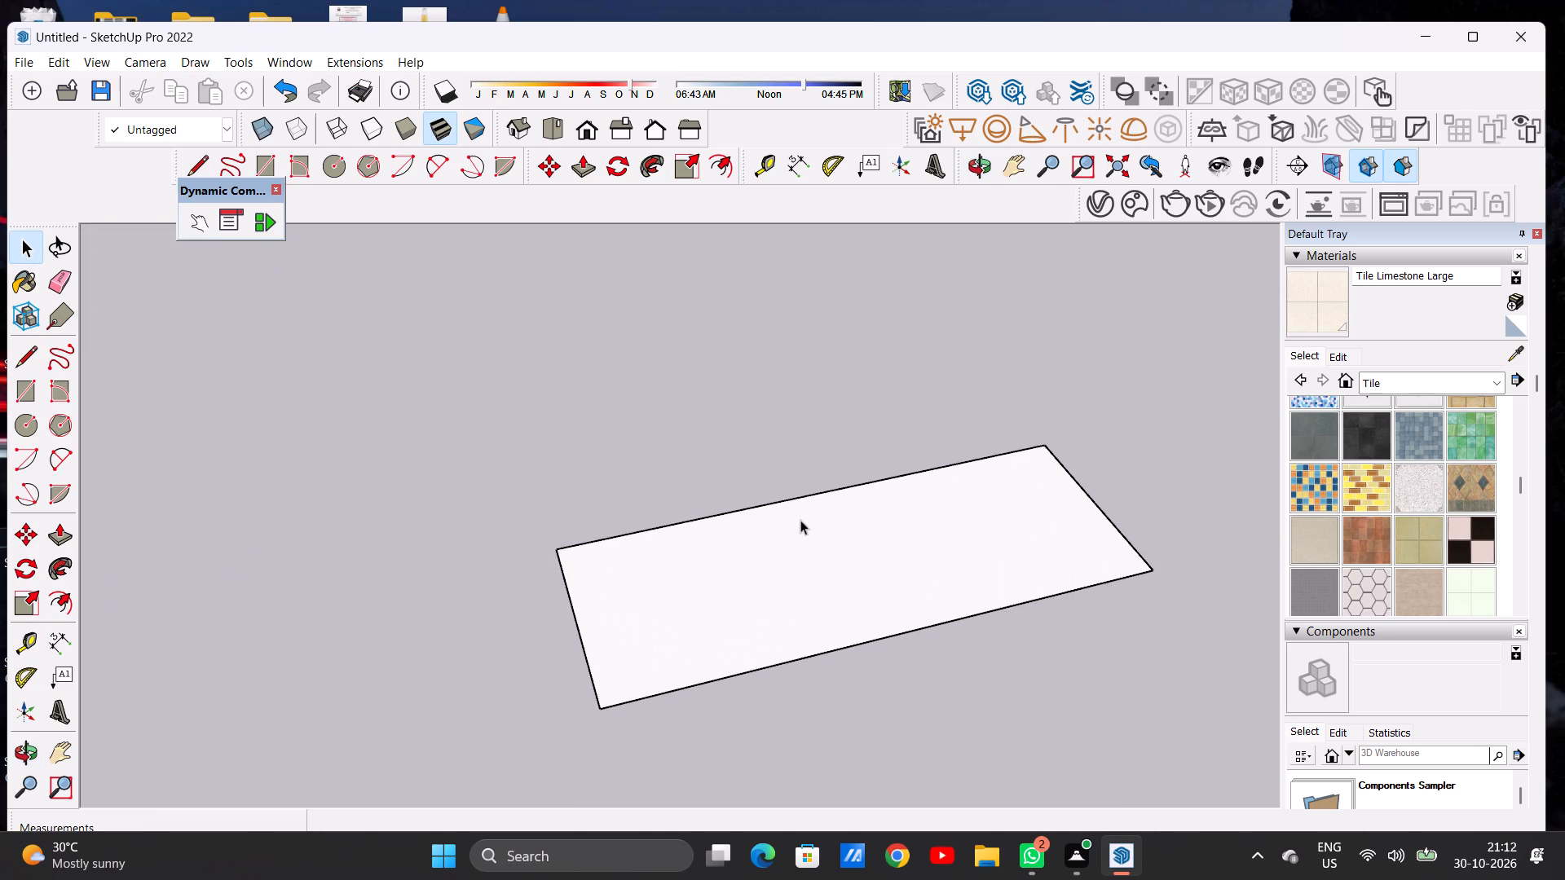
pyautogui.scroll(-7, 796, 534)
pyautogui.moveTo(849, 539); pyautogui.dragTo(751, 584, button='middle')
pyautogui.scroll(2, 751, 584)
pyautogui.scroll(-1, 751, 584)
pyautogui.scroll(3, 751, 584)
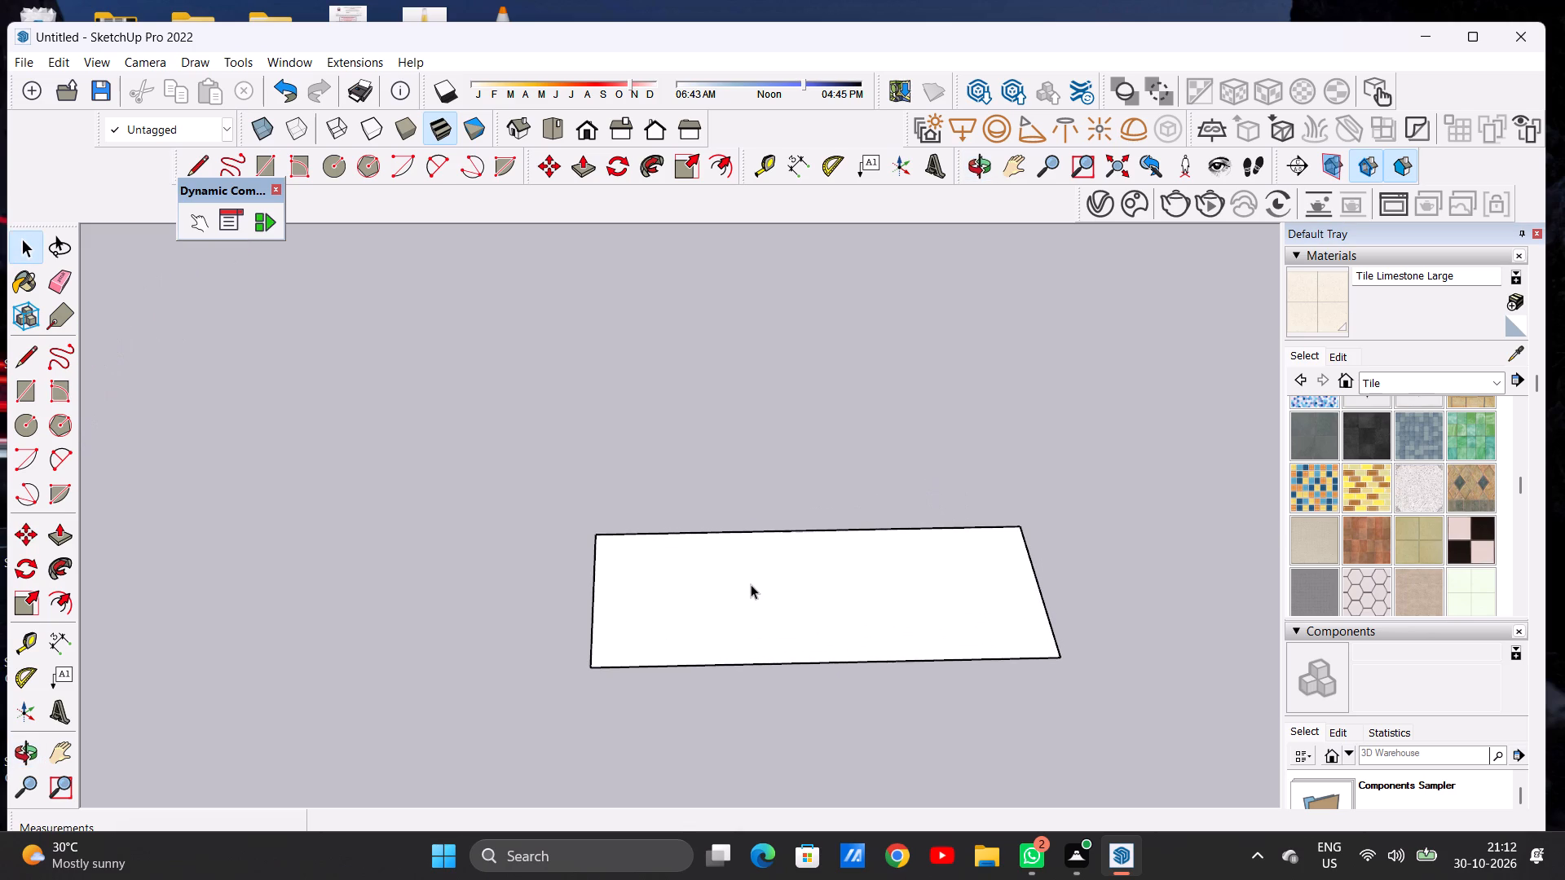
pyautogui.press('p')
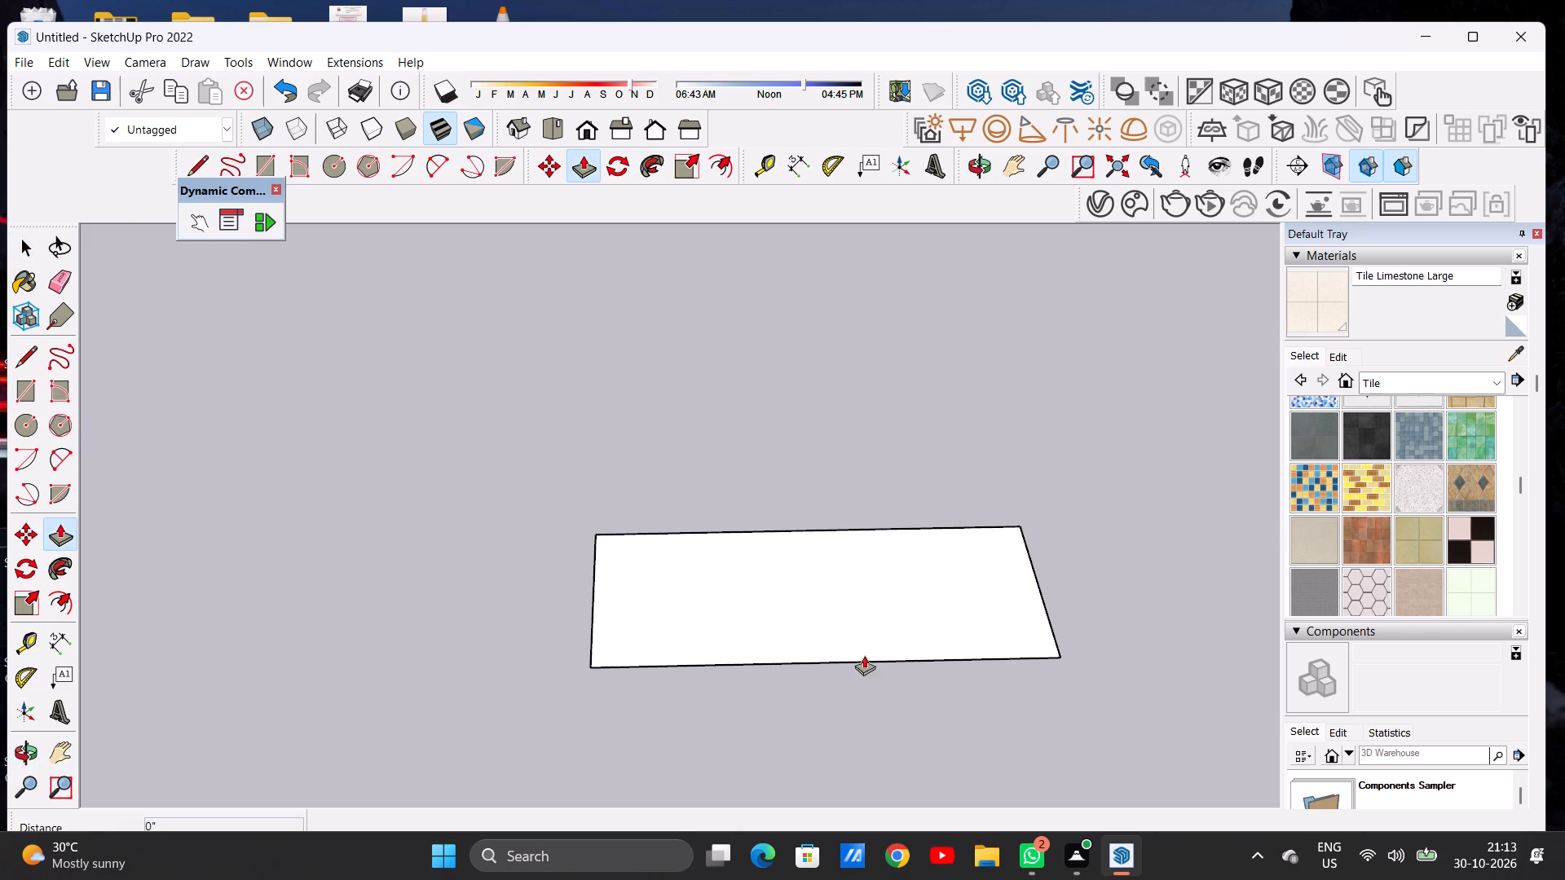
pyautogui.click(878, 631)
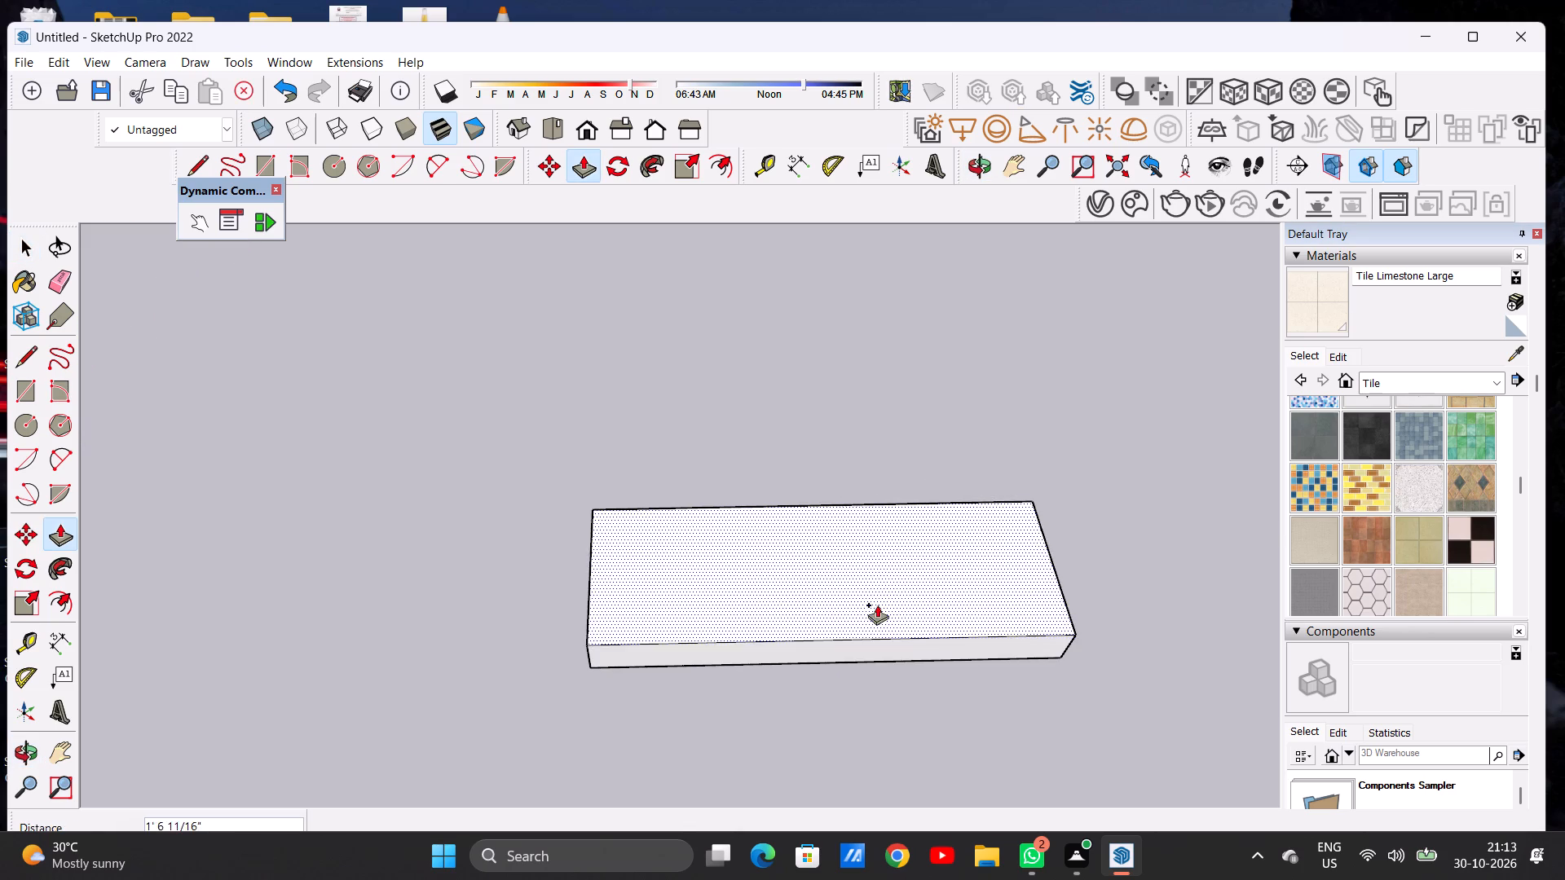
pyautogui.click(883, 601)
pyautogui.press('space')
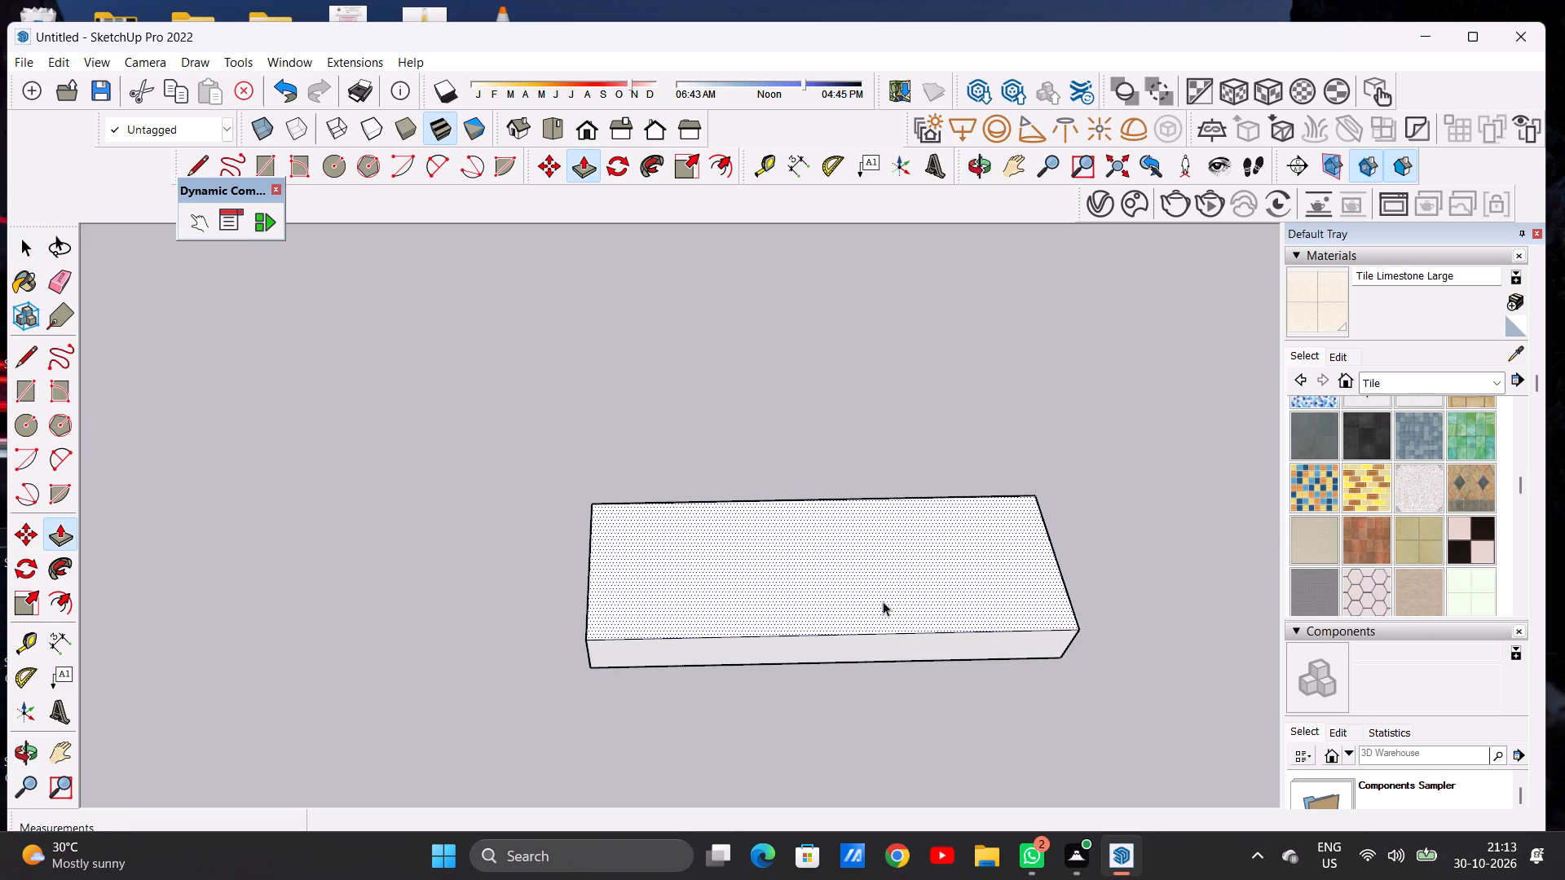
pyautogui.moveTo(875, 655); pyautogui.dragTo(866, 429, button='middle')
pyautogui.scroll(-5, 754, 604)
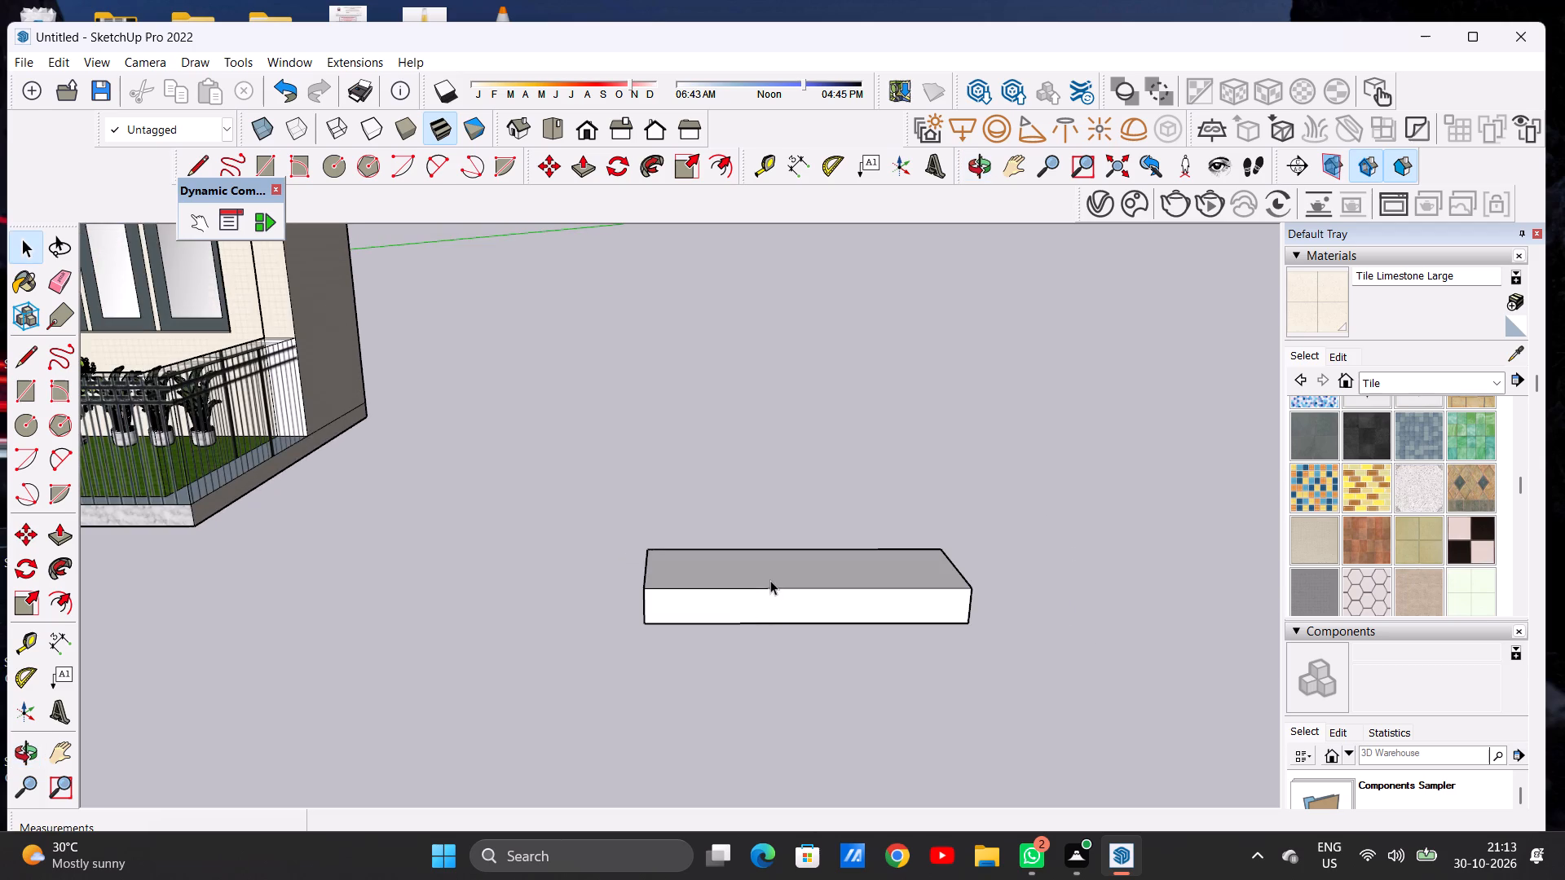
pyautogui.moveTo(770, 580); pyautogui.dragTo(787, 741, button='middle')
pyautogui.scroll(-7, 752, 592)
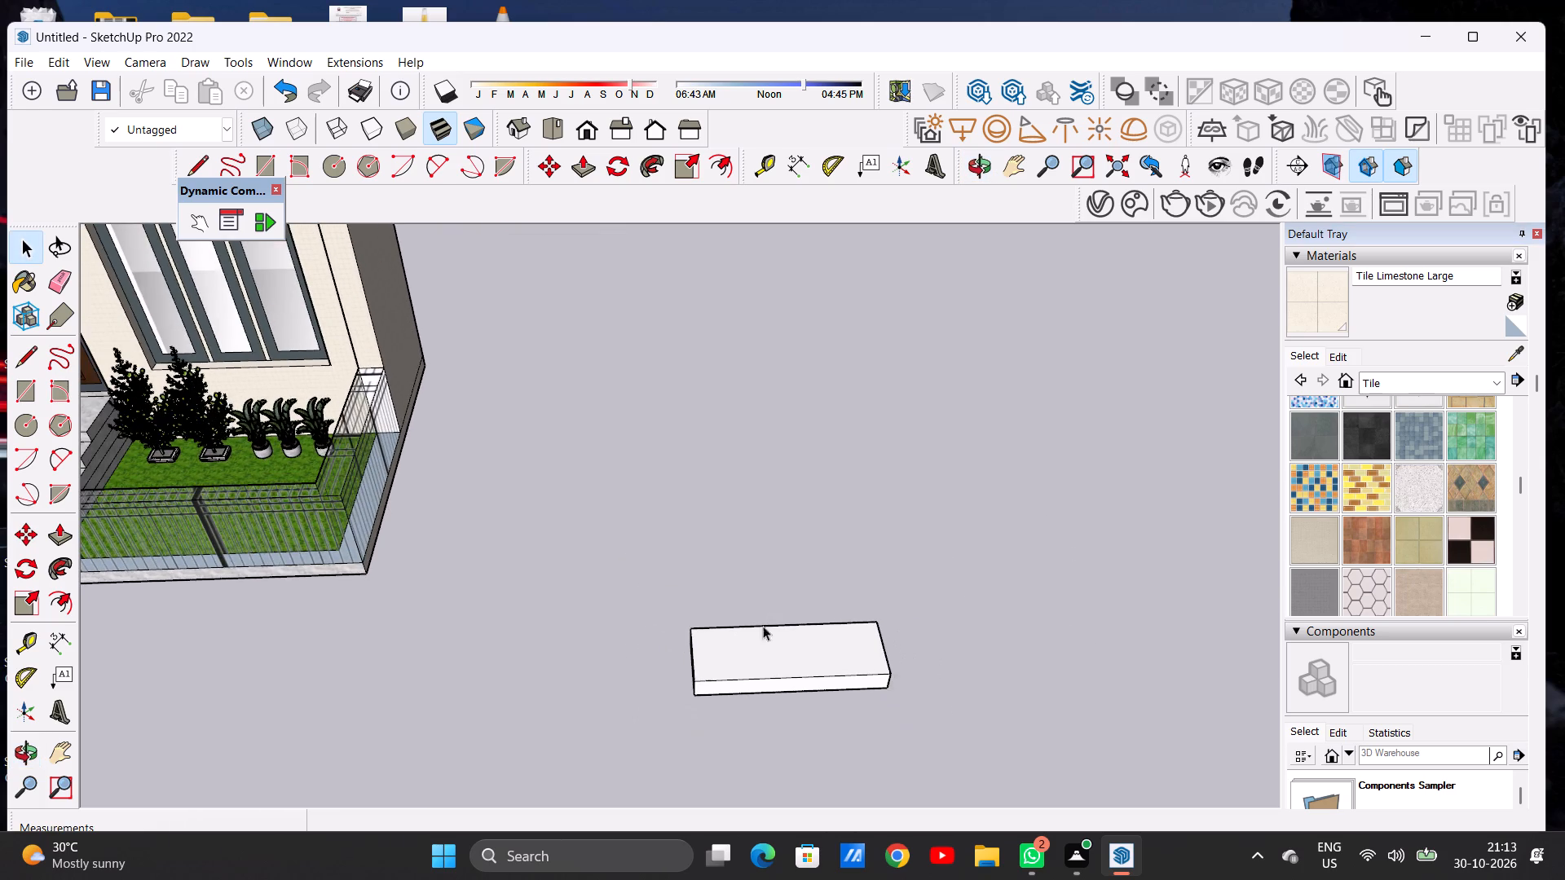
# Draw an upright triangle just over 2' tall, leaning outward from the slab's front top corner at the end nearest the house.
pyautogui.moveTo(750, 645); pyautogui.dragTo(739, 686, button='middle')
pyautogui.scroll(6, 744, 682)
pyautogui.scroll(-1, 744, 682)
pyautogui.scroll(3, 744, 682)
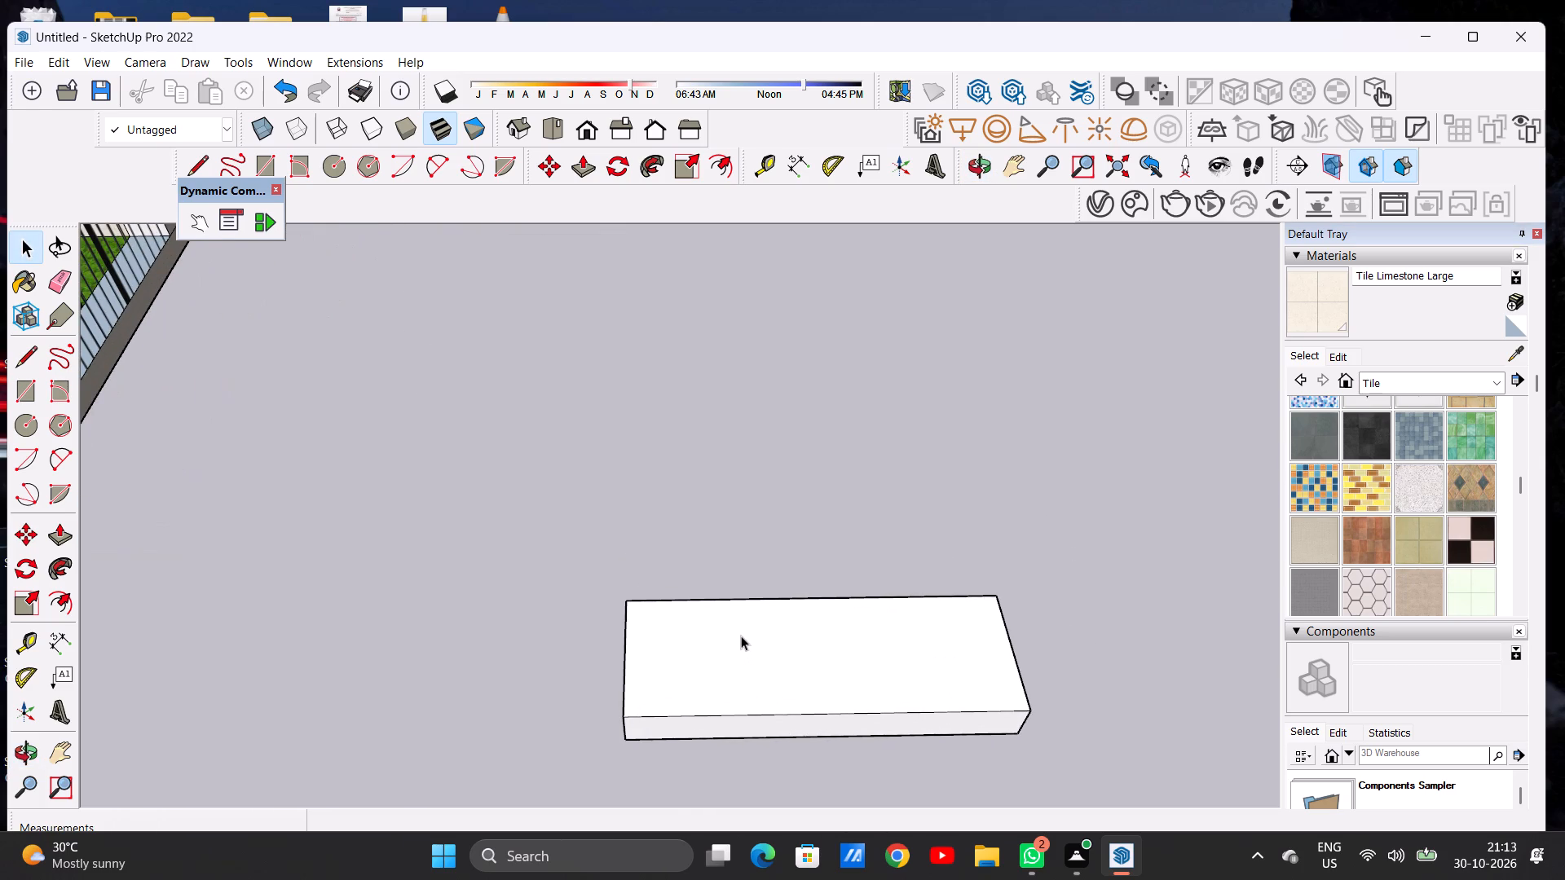
pyautogui.scroll(-7, 741, 636)
pyautogui.moveTo(695, 660); pyautogui.dragTo(730, 554, button='middle')
pyautogui.scroll(7, 705, 607)
pyautogui.scroll(-1, 701, 623)
pyautogui.scroll(1, 701, 623)
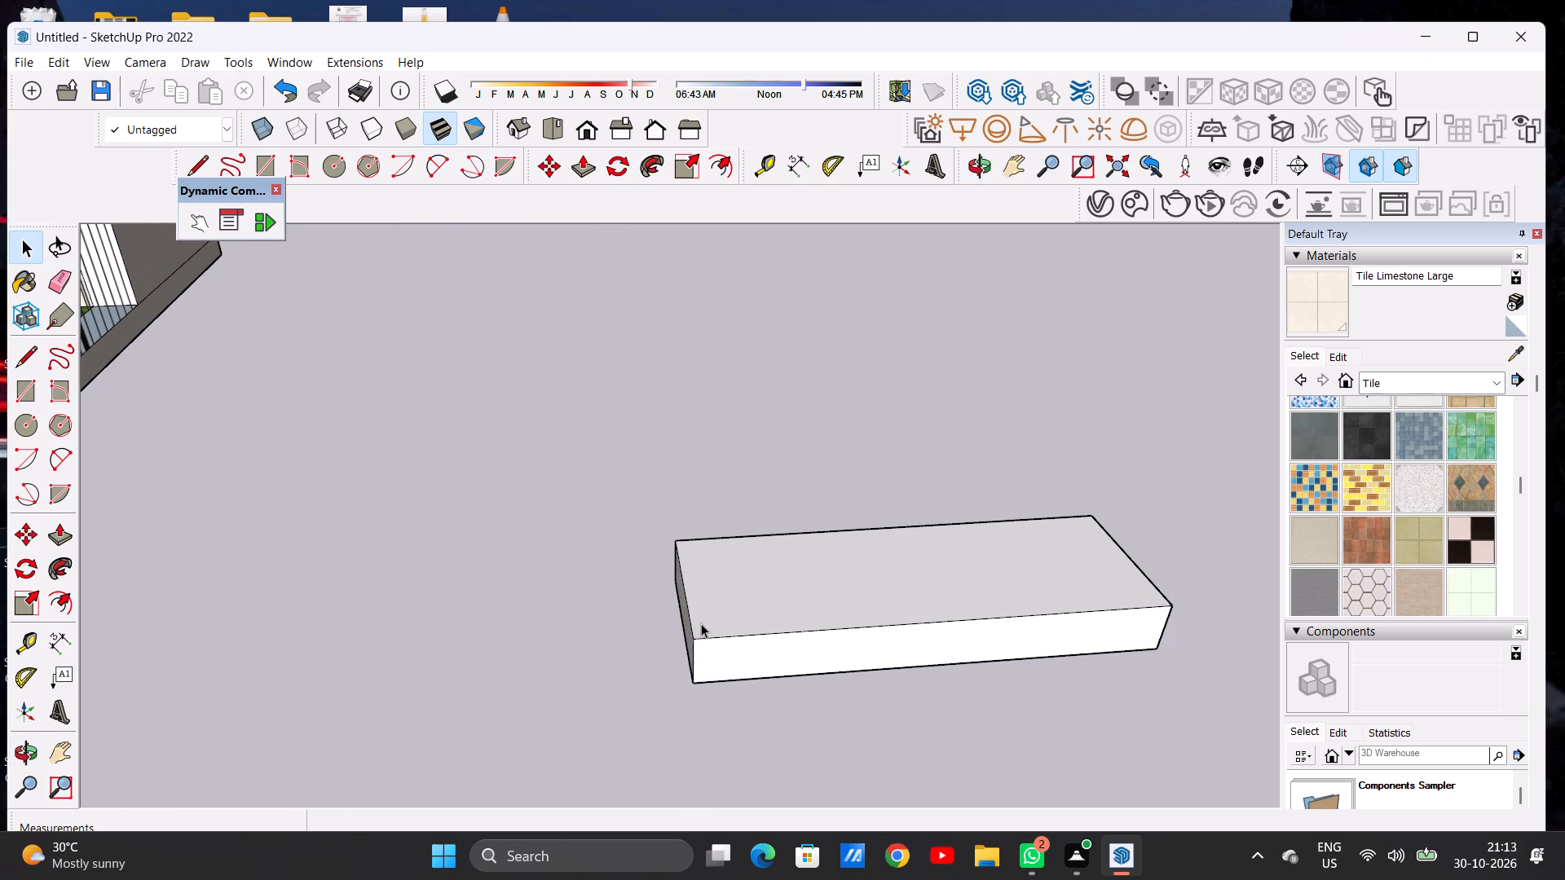
pyautogui.press('l')
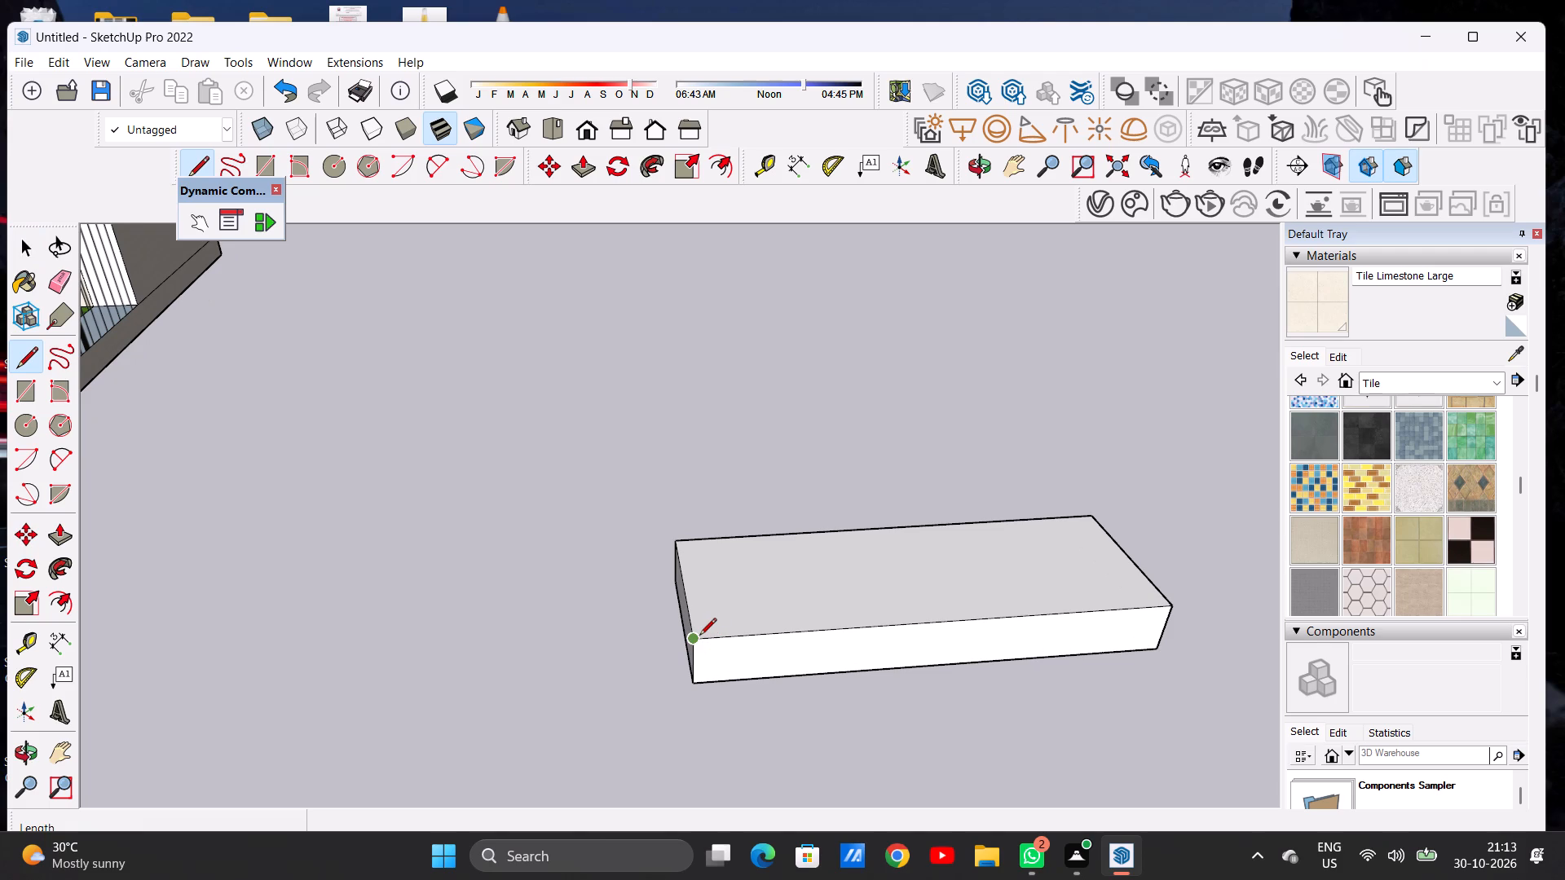
pyautogui.click(699, 636)
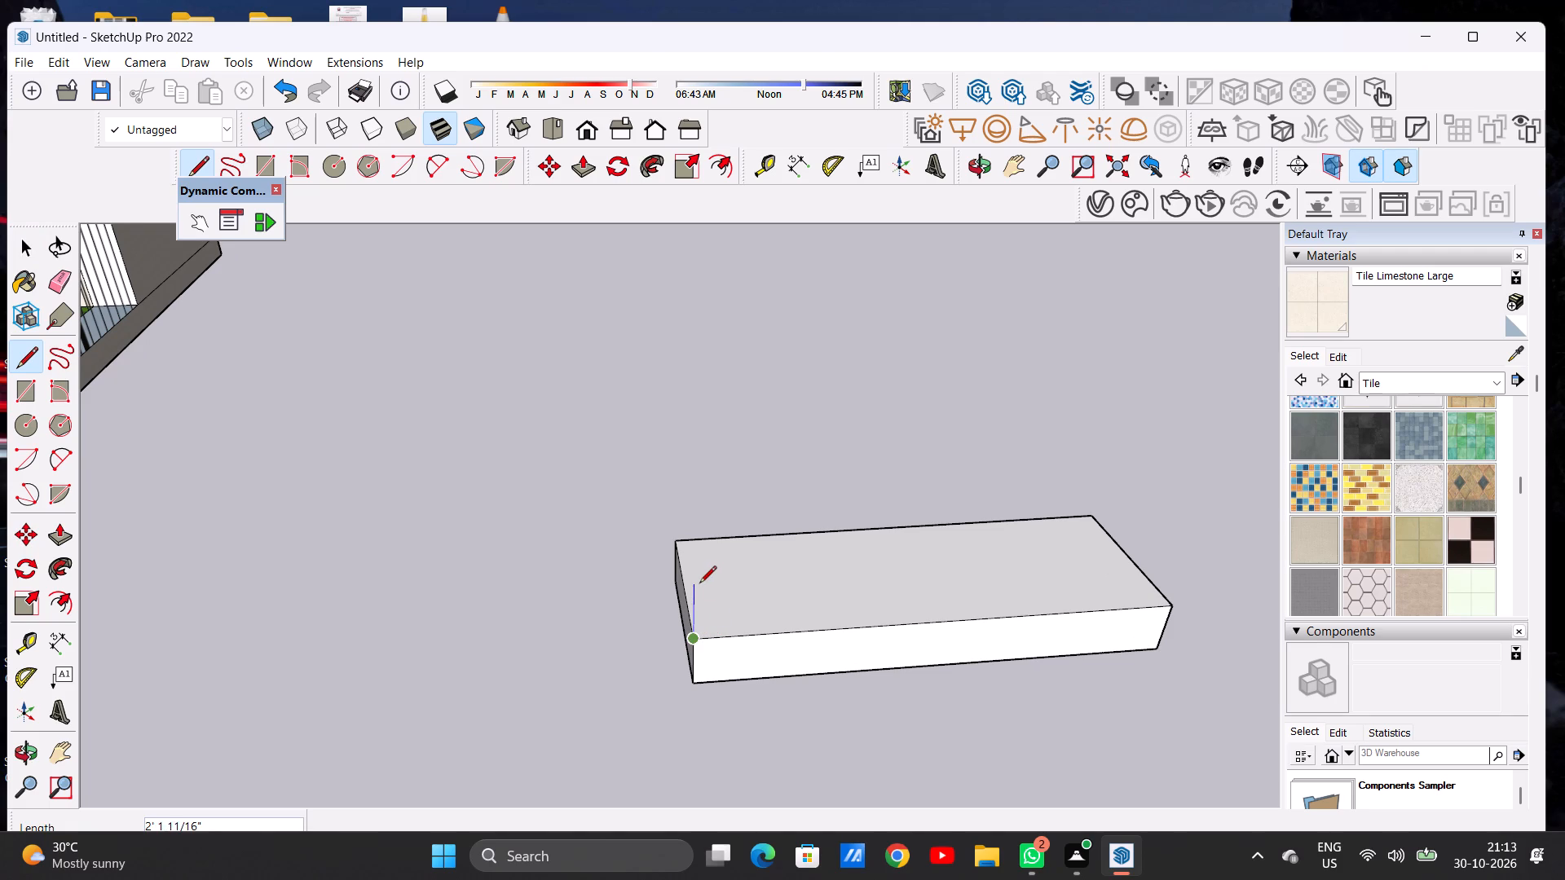
pyautogui.click(698, 579)
pyautogui.scroll(8, 650, 570)
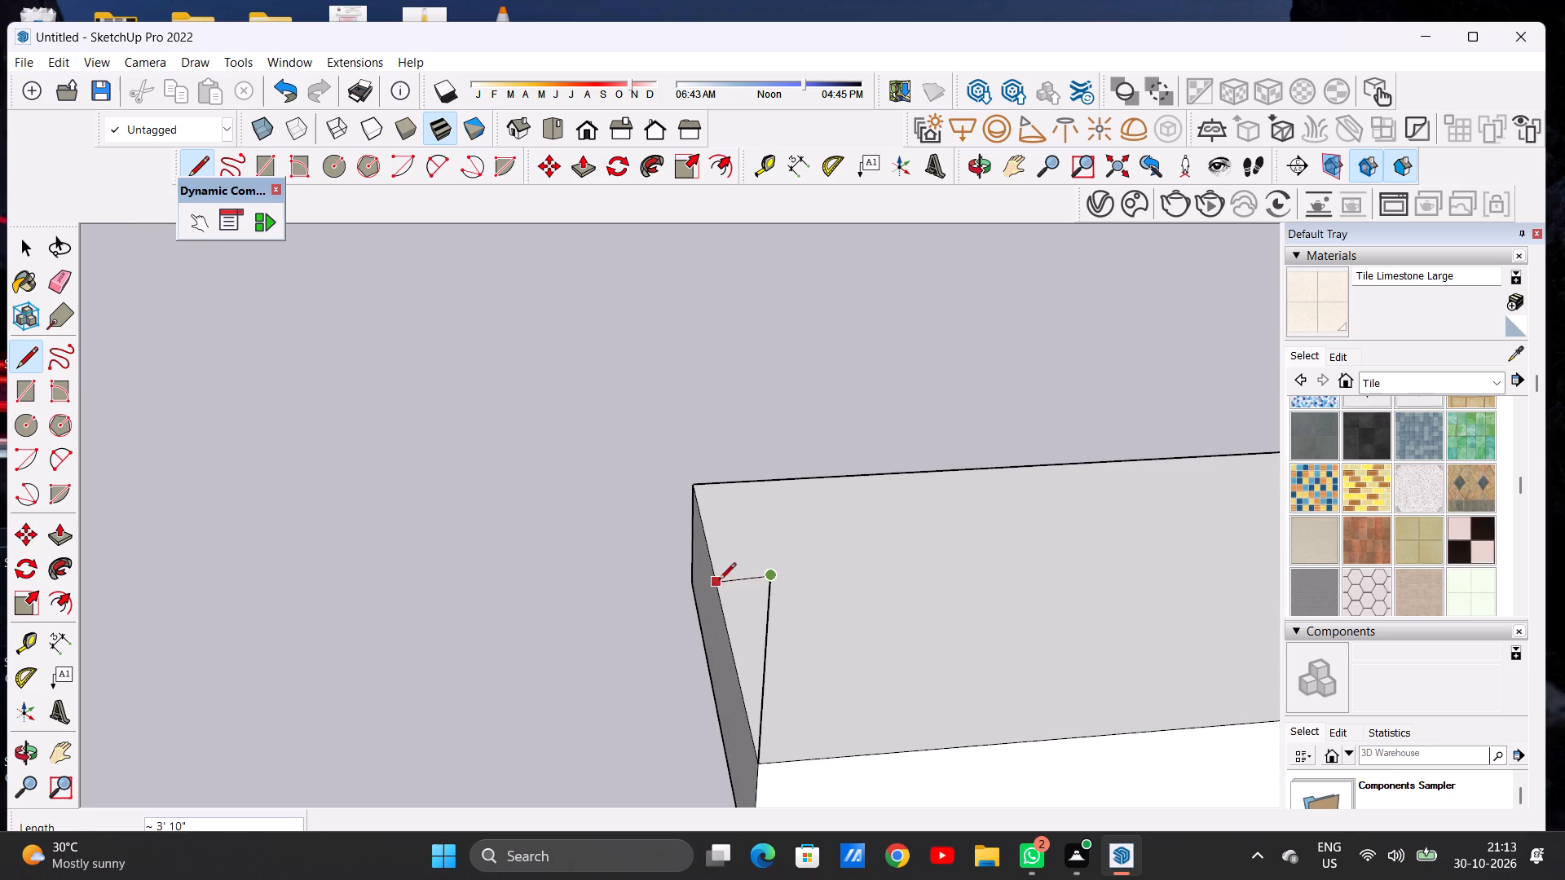
pyautogui.click(650, 565)
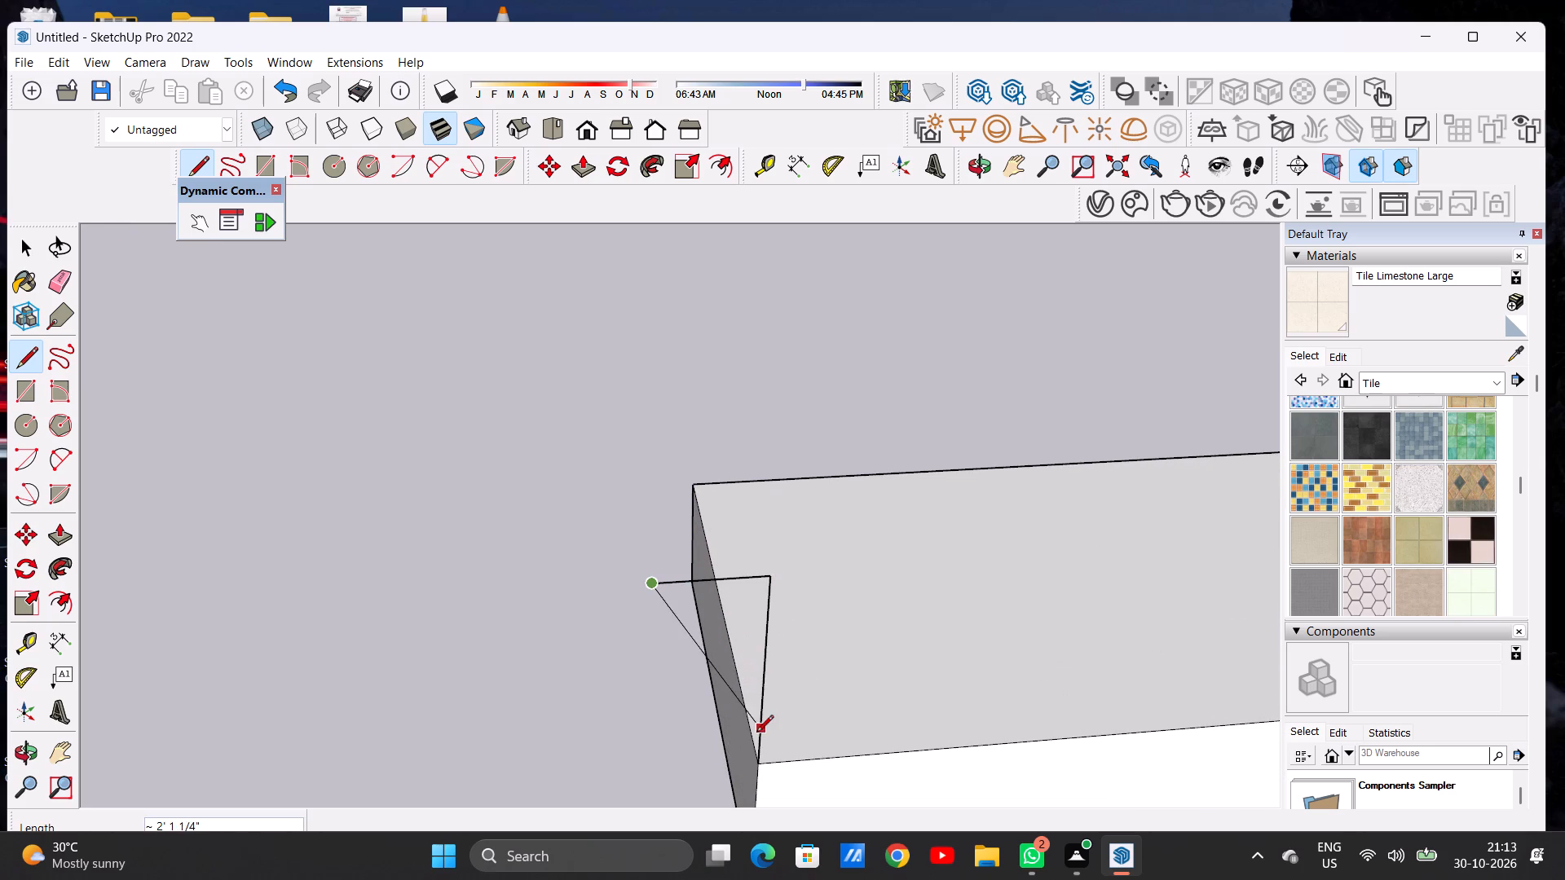
pyautogui.click(751, 756)
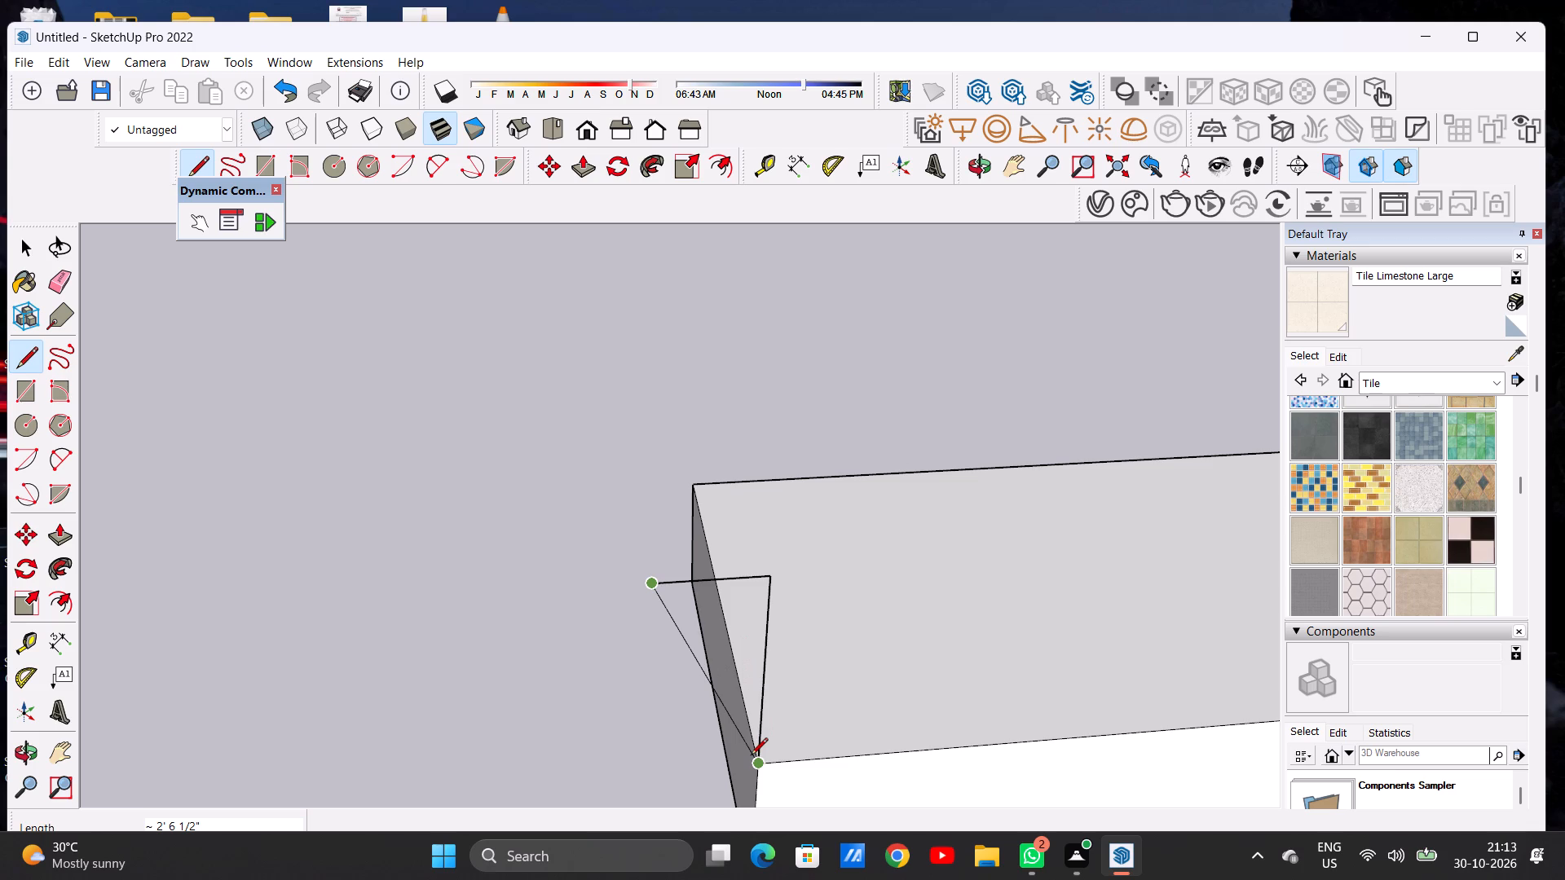
pyautogui.press('space')
# Push/Pull the triangle about 5'6" across the slab's full width to form a flared end wall.
pyautogui.scroll(-14, 760, 732)
pyautogui.moveTo(690, 699); pyautogui.dragTo(746, 689, button='middle')
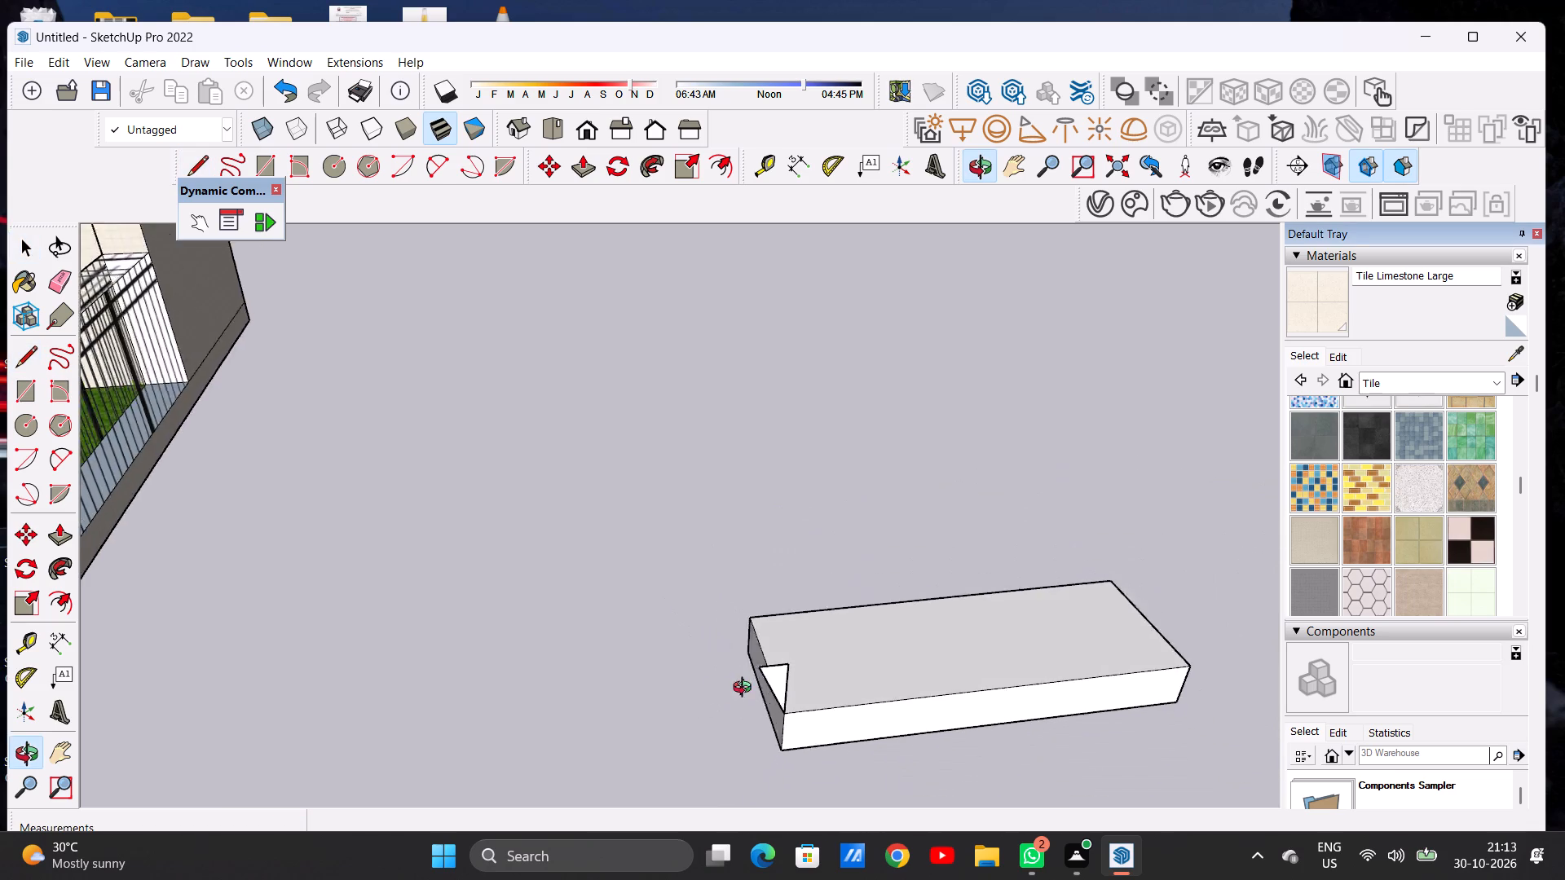
pyautogui.moveTo(746, 689); pyautogui.dragTo(1016, 655, button='middle')
pyautogui.scroll(-5, 914, 655)
pyautogui.scroll(1, 907, 662)
pyautogui.scroll(-2, 907, 662)
pyautogui.scroll(5, 932, 598)
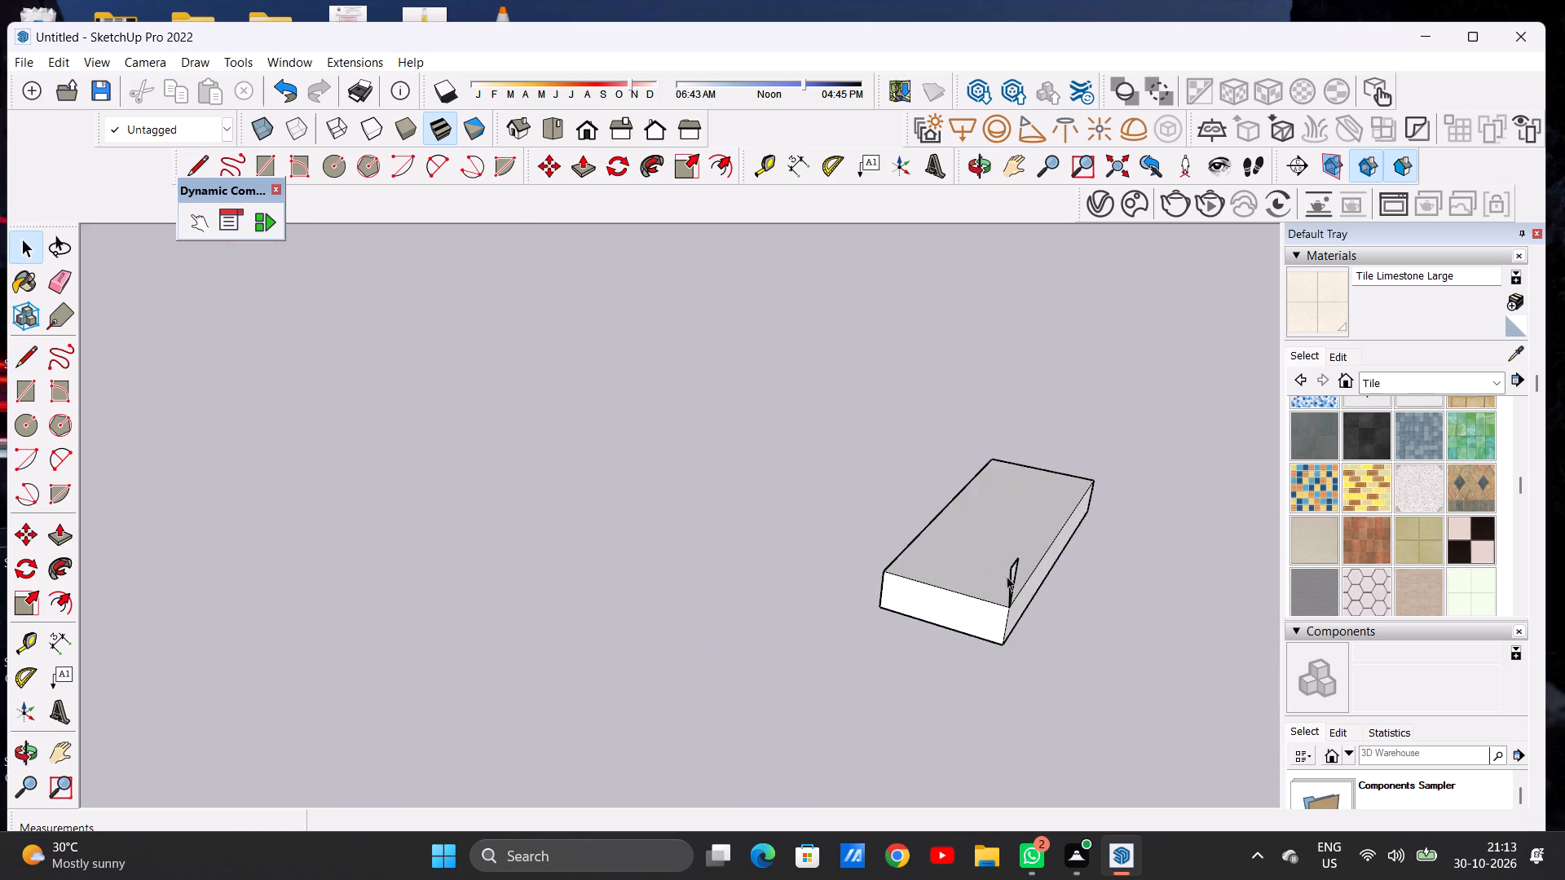
pyautogui.scroll(8, 1007, 576)
pyautogui.moveTo(875, 576); pyautogui.dragTo(1144, 598, button='middle')
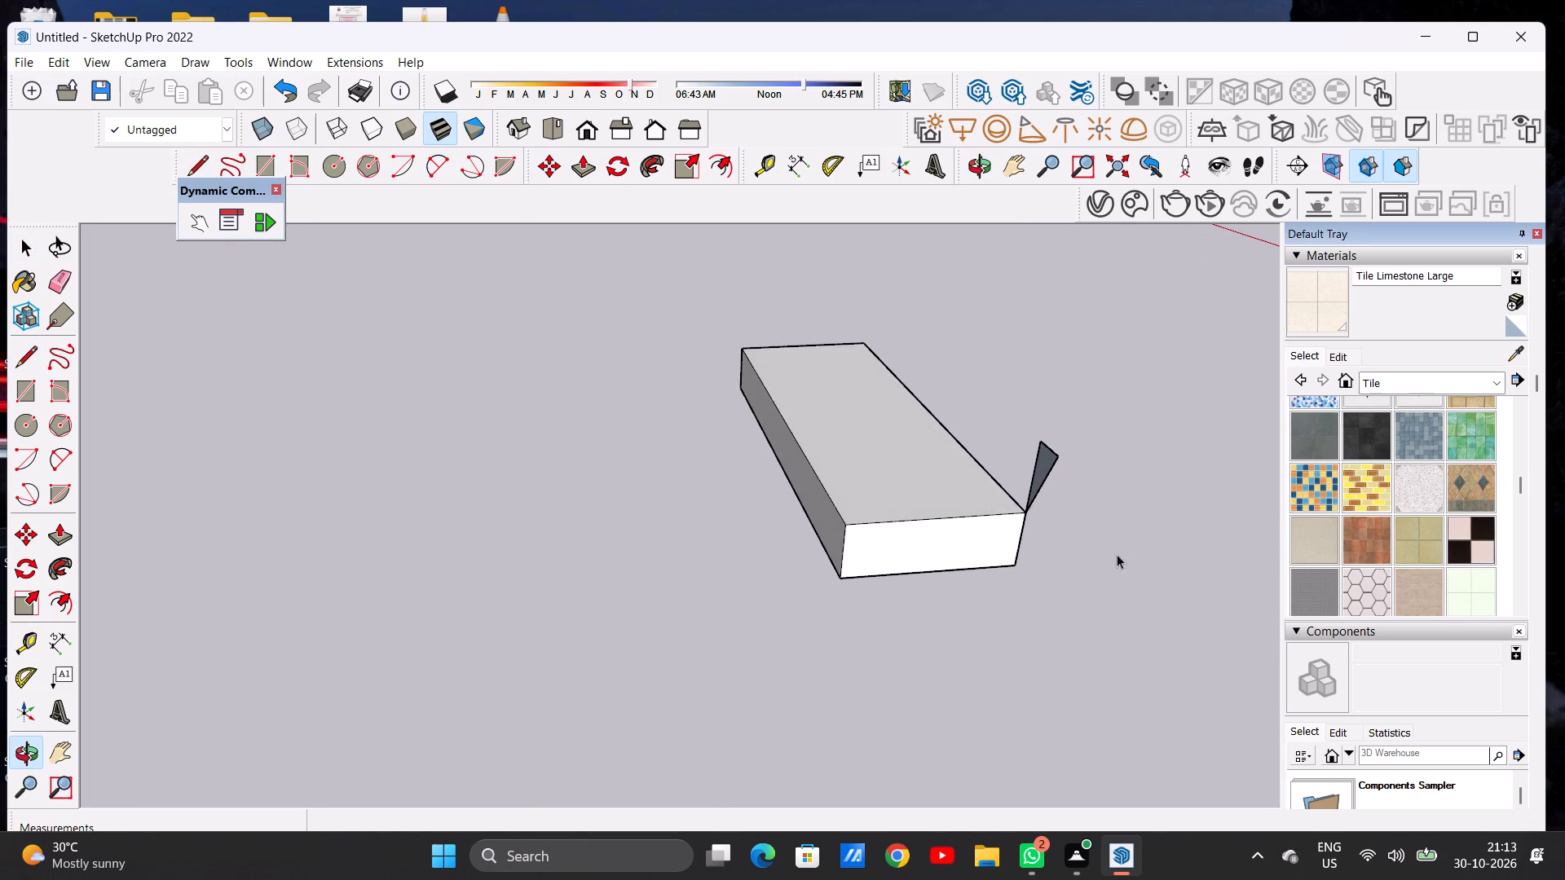
pyautogui.scroll(4, 1066, 498)
pyautogui.scroll(-1, 1065, 495)
pyautogui.scroll(2, 1057, 502)
pyautogui.press('p')
pyautogui.scroll(6, 1001, 469)
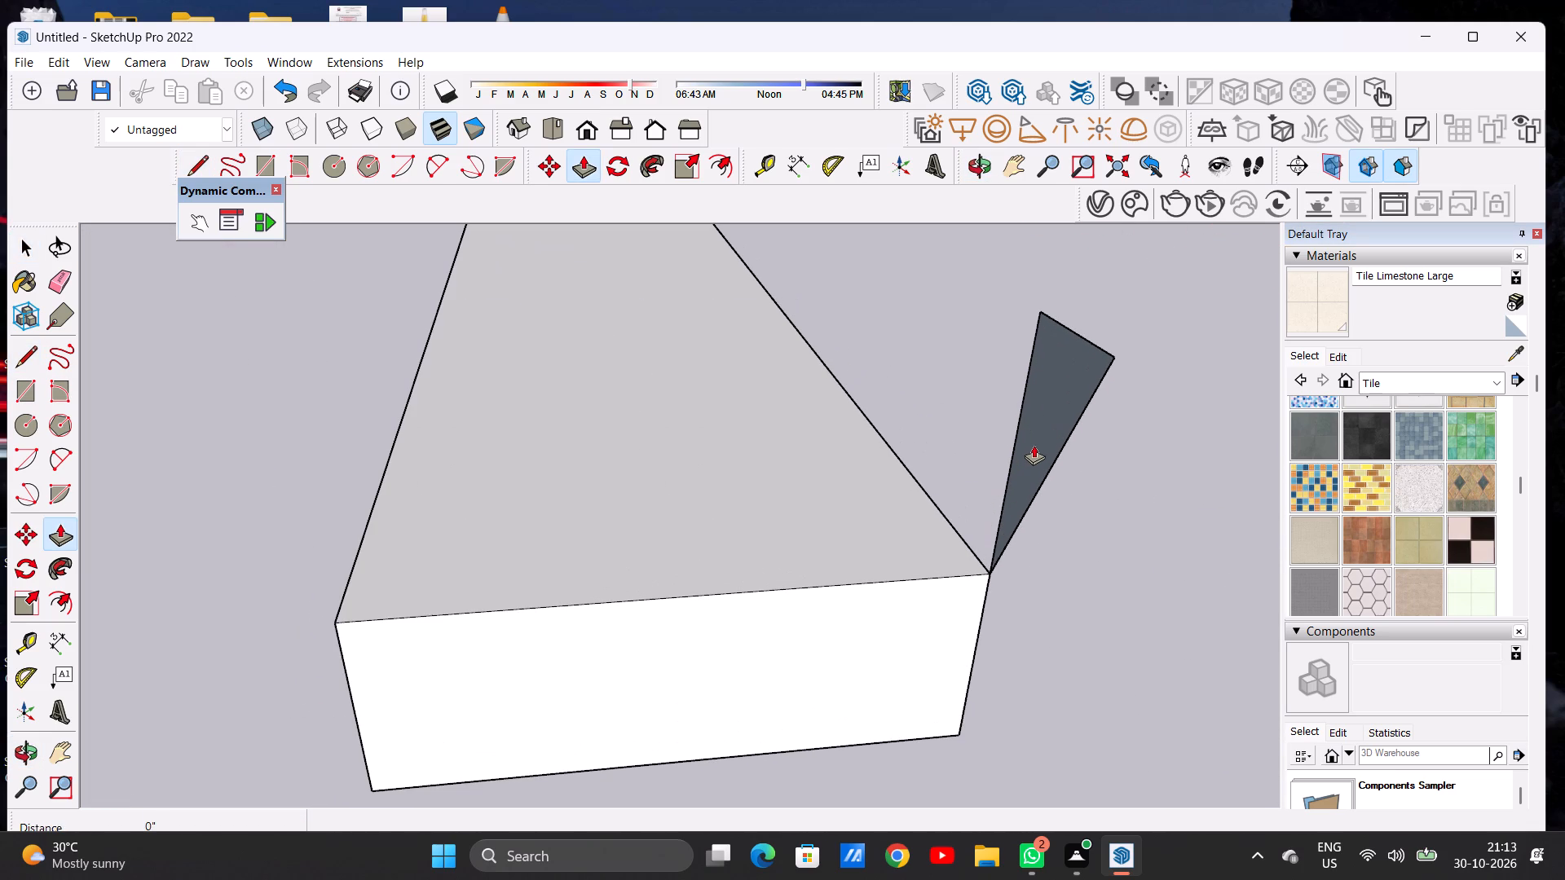
pyautogui.click(1039, 441)
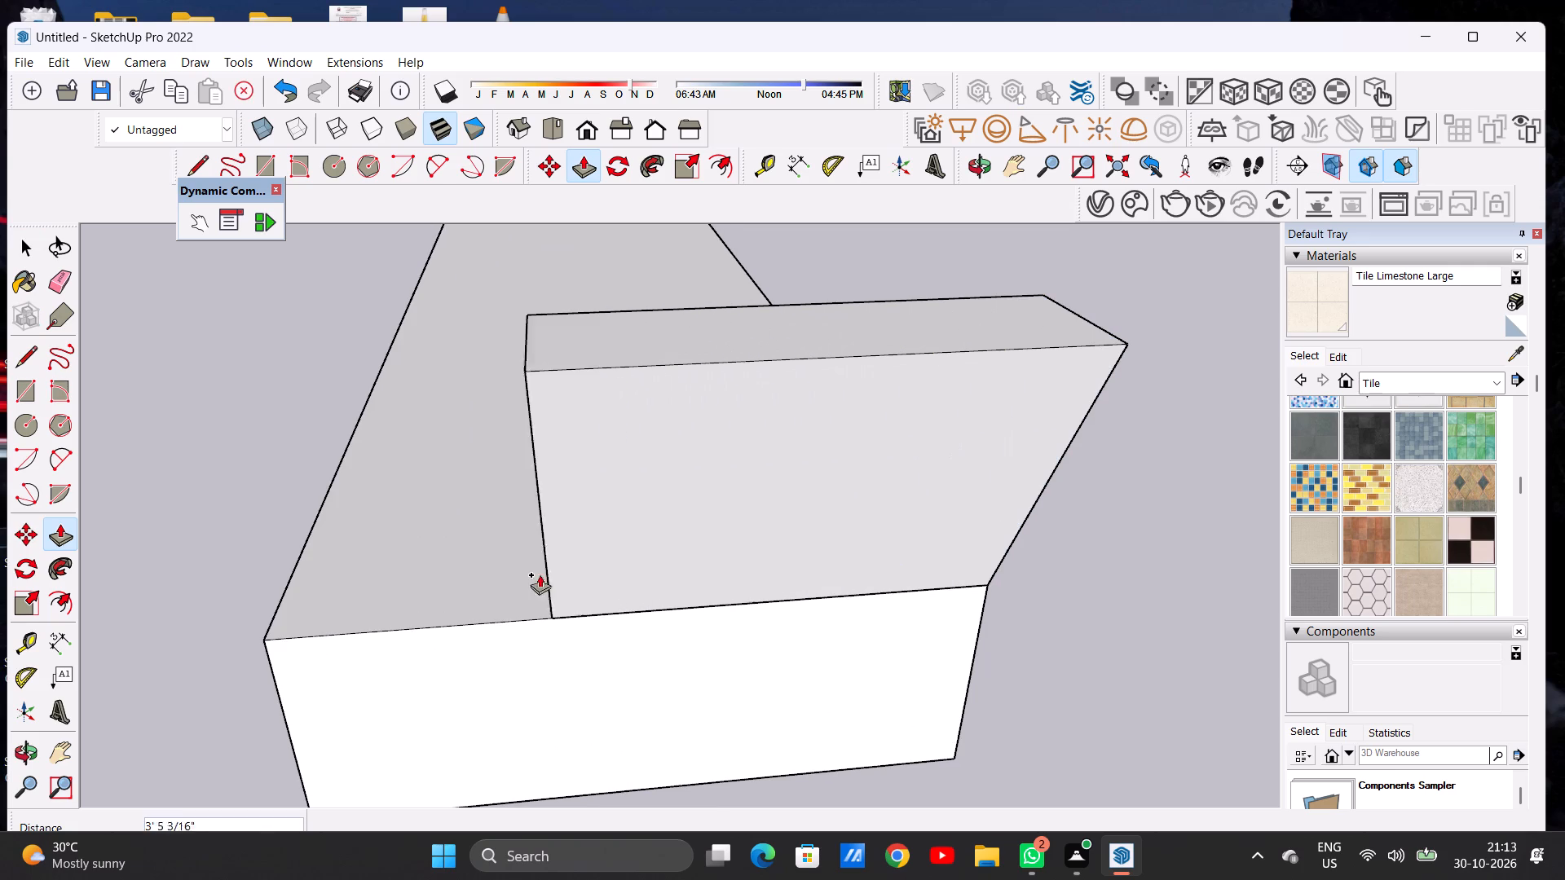
pyautogui.scroll(-10, 580, 581)
pyautogui.scroll(1, 477, 604)
pyautogui.scroll(-1, 478, 605)
pyautogui.scroll(4, 478, 605)
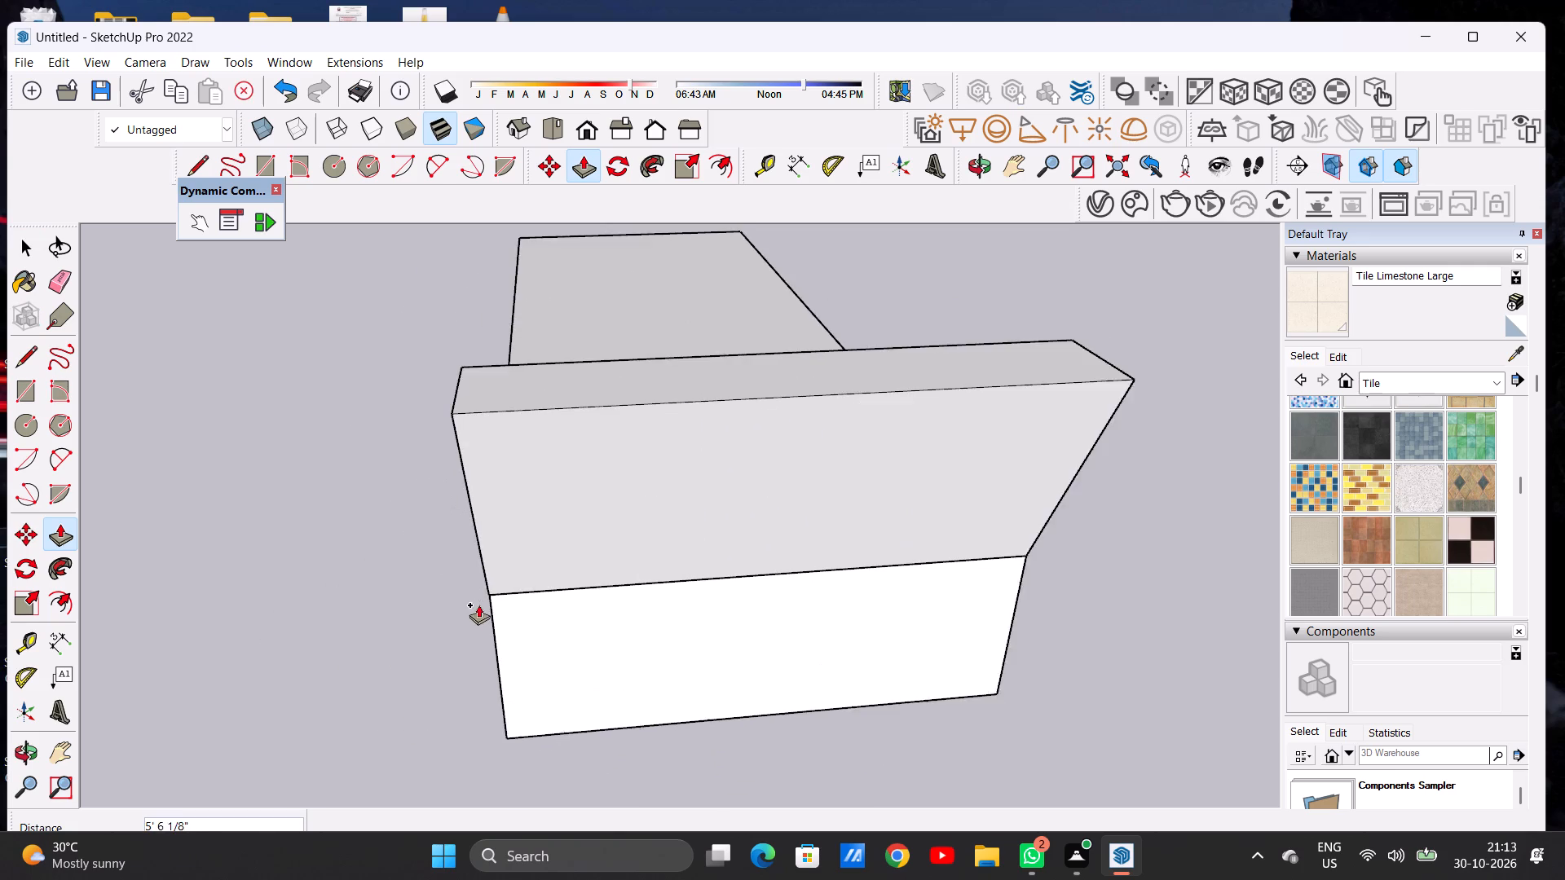
pyautogui.scroll(3, 478, 605)
pyautogui.scroll(-1, 500, 603)
pyautogui.scroll(2, 500, 603)
pyautogui.click(496, 591)
pyautogui.press('space')
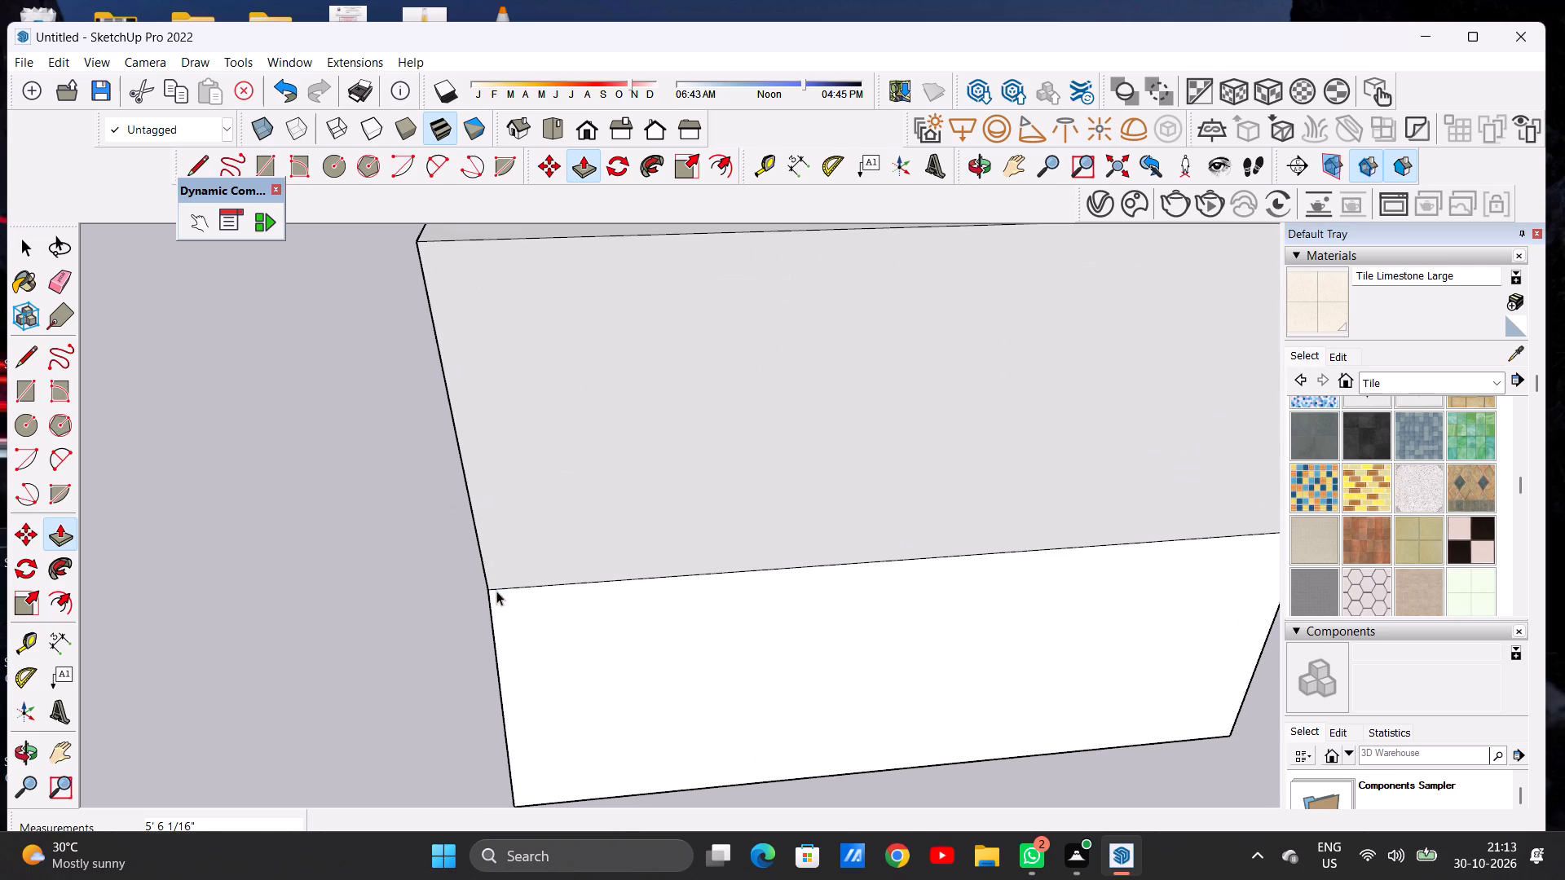
# Draw an outward-leaning triangle about 2'4" tall and 1'4" wide on the front top corner at the slab's opposite end.
pyautogui.scroll(-15, 546, 642)
pyautogui.moveTo(789, 591); pyautogui.dragTo(452, 551, button='middle')
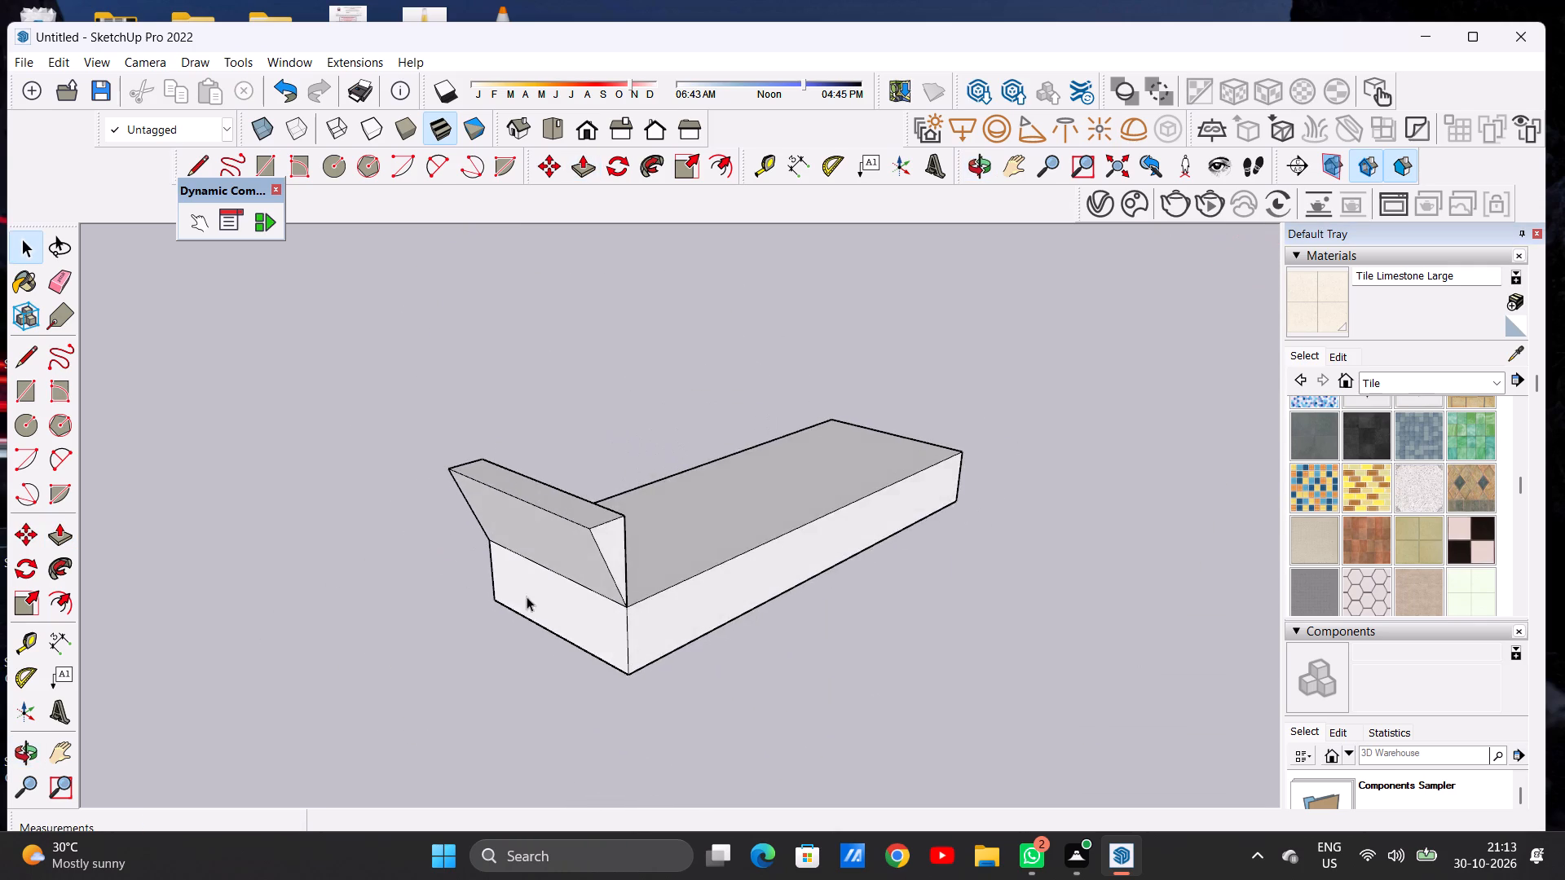
pyautogui.scroll(-8, 545, 606)
pyautogui.moveTo(788, 592); pyautogui.dragTo(484, 510, button='middle')
pyautogui.scroll(6, 789, 565)
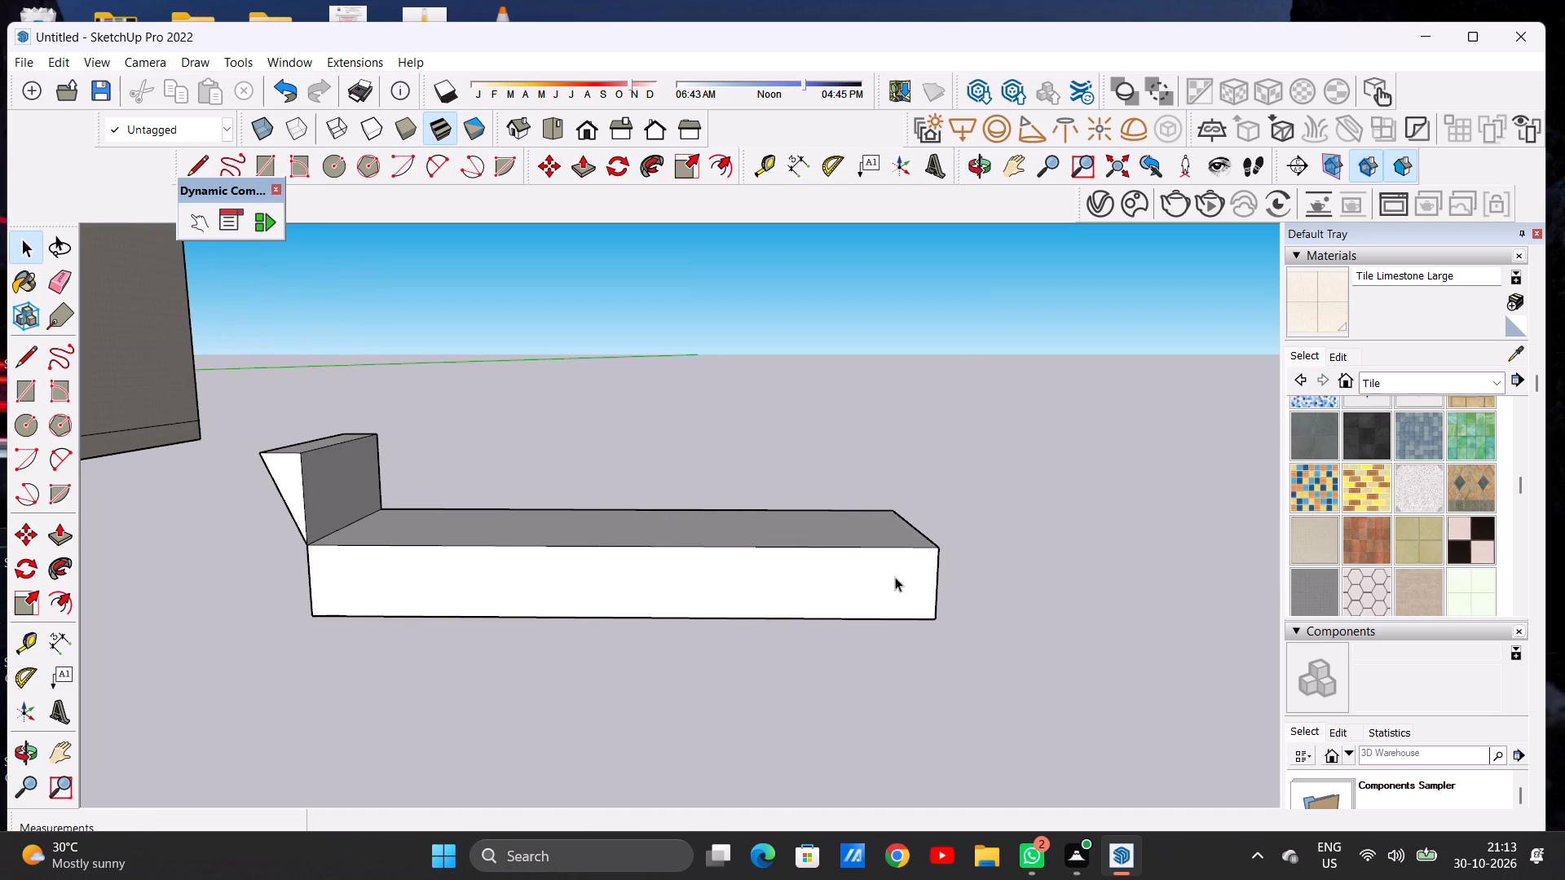
pyautogui.moveTo(895, 577); pyautogui.dragTo(839, 580, button='middle')
pyautogui.scroll(4, 946, 563)
pyautogui.scroll(-1, 931, 569)
pyautogui.scroll(1, 931, 569)
pyautogui.press('l')
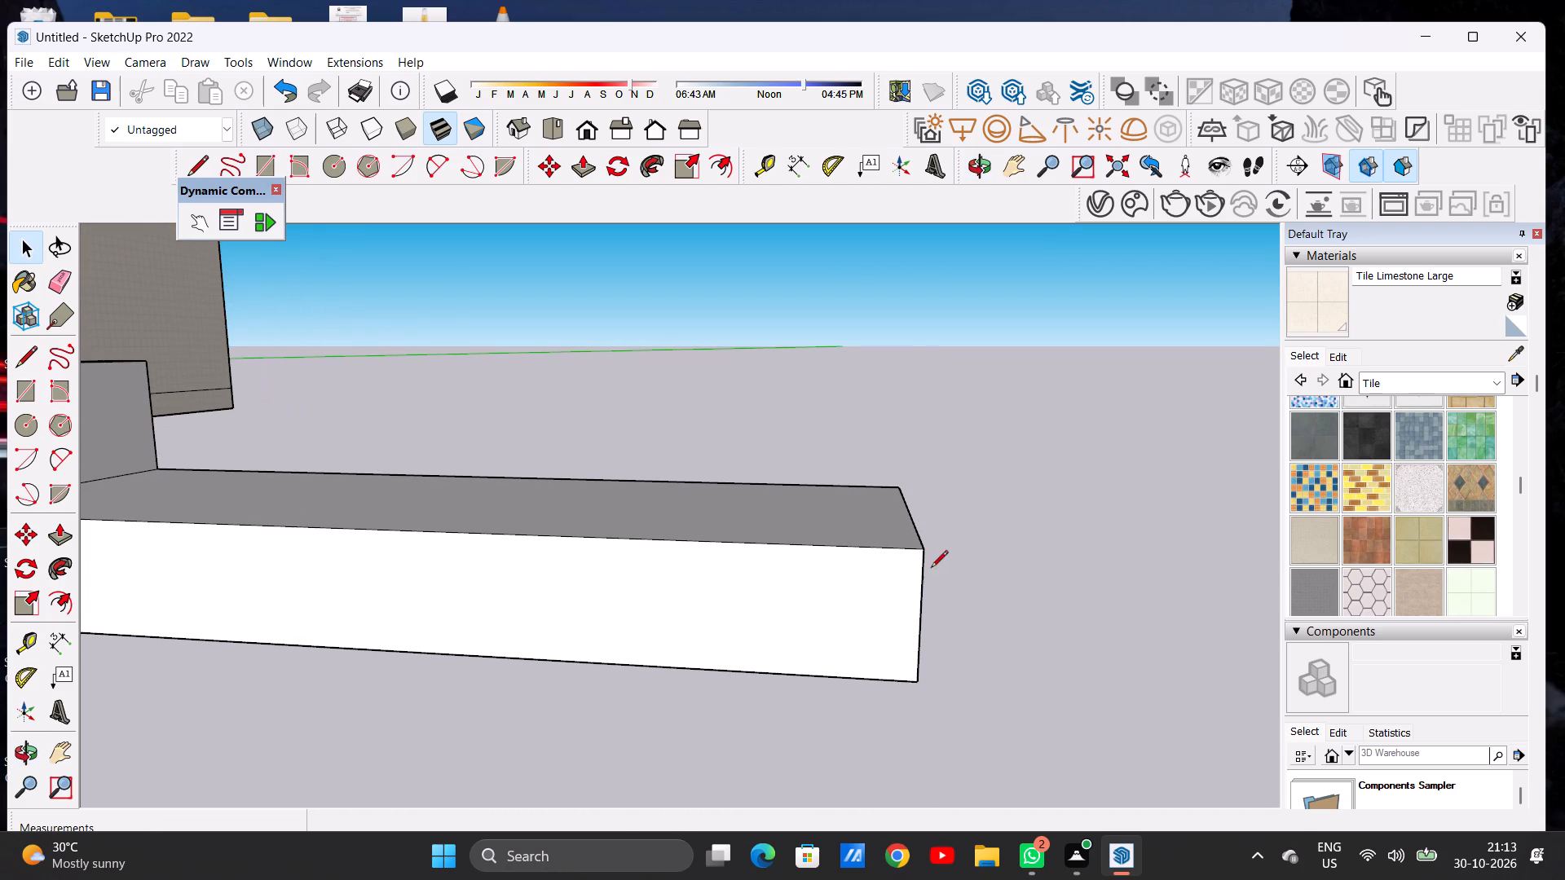
pyautogui.click(920, 556)
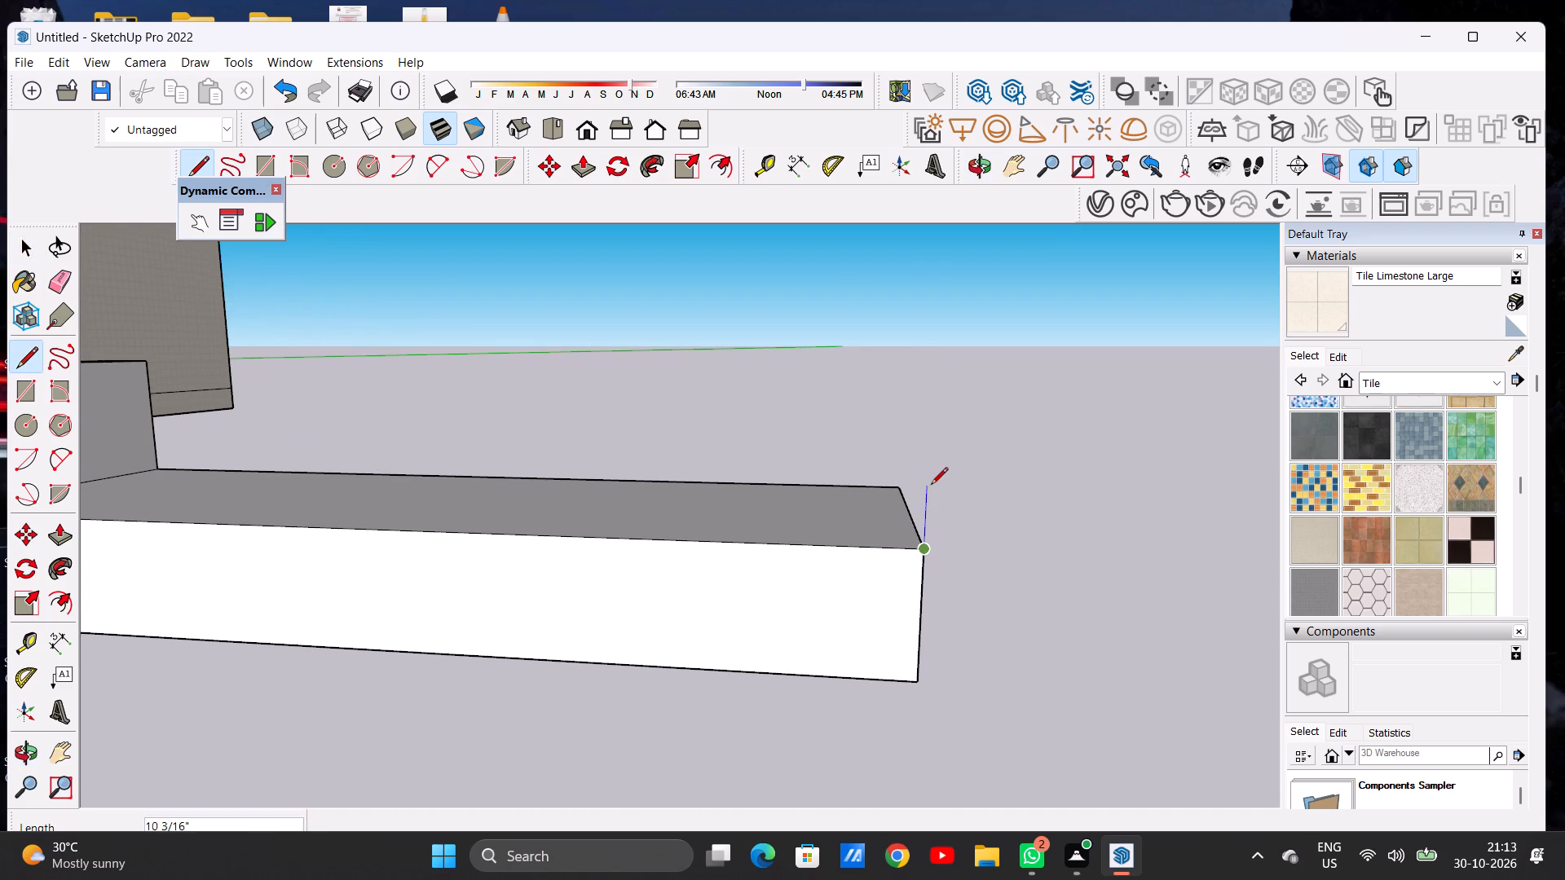
pyautogui.scroll(-9, 937, 450)
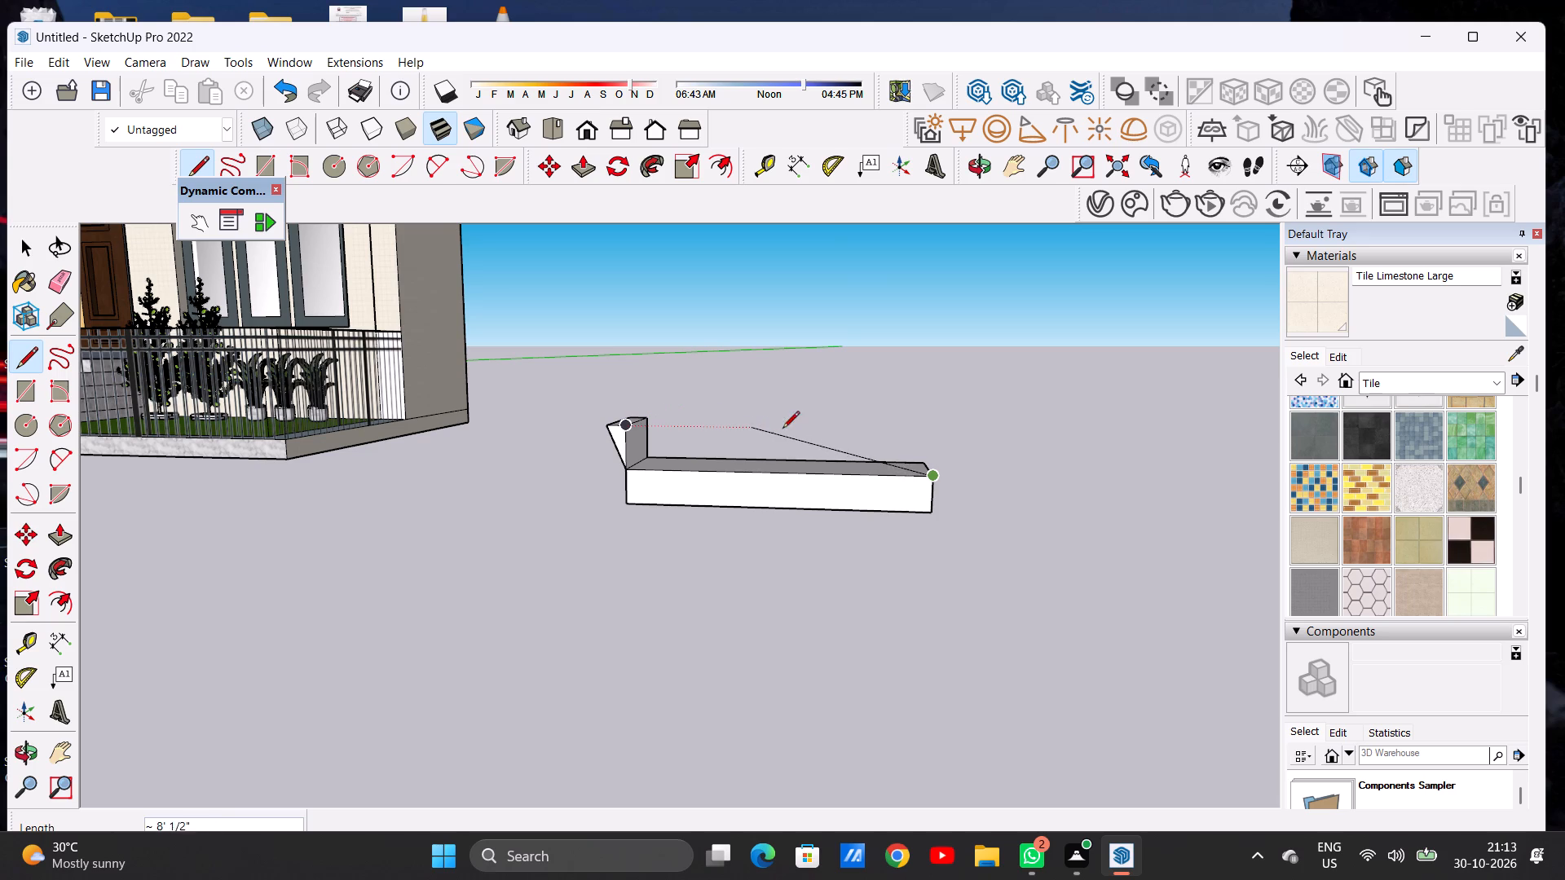
pyautogui.click(931, 424)
pyautogui.scroll(5, 961, 425)
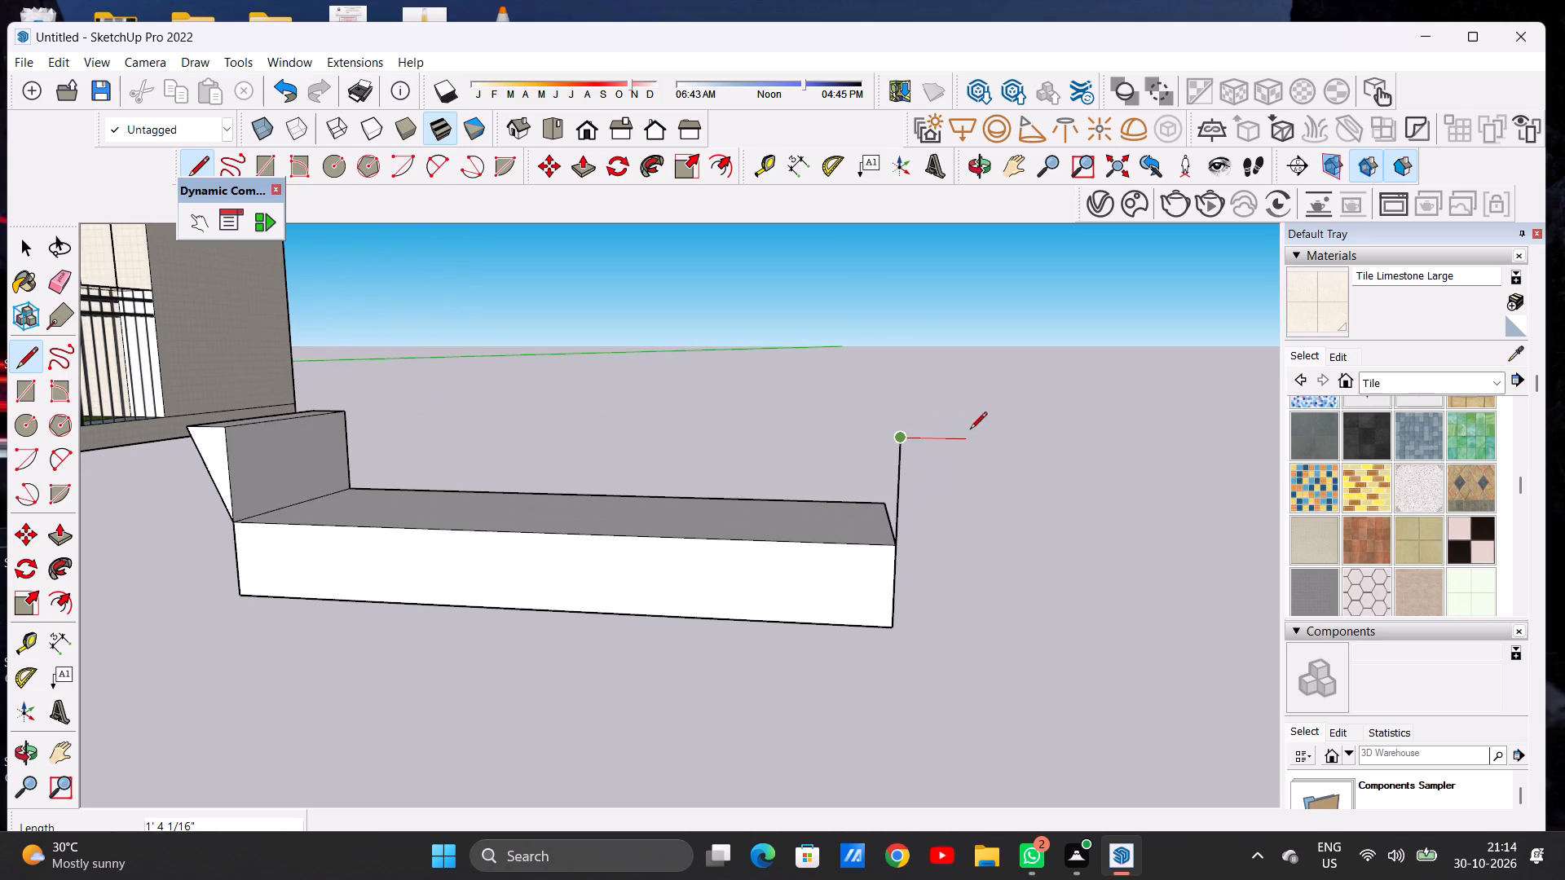
pyautogui.click(965, 434)
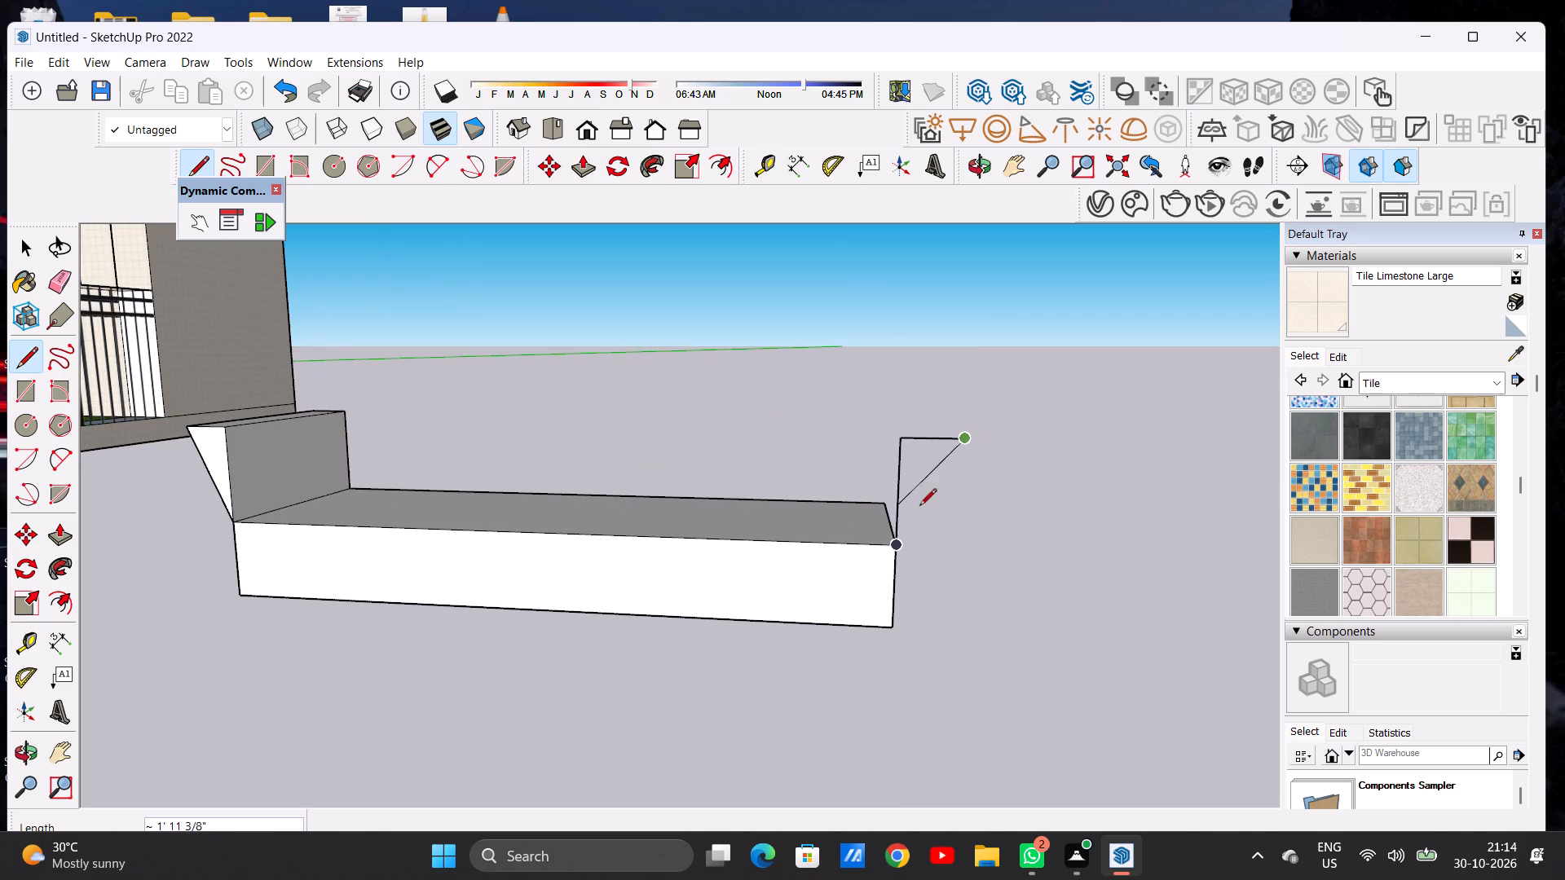
pyautogui.click(902, 539)
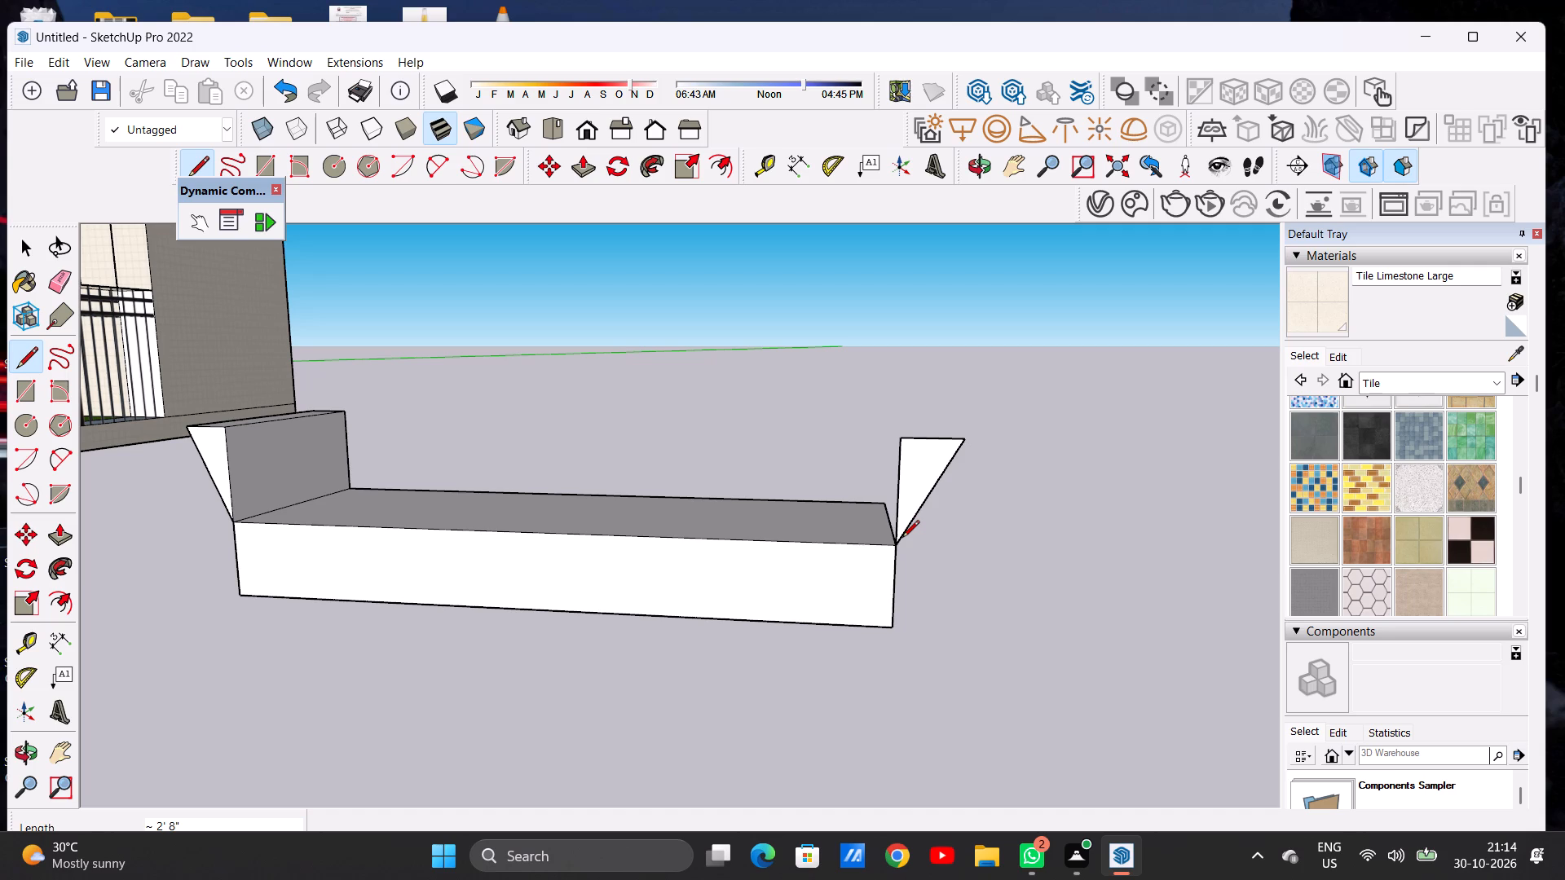
pyautogui.press('space')
# Push/Pull the second triangle about 5'6" across the slab's width to form the opposite flared end wall.
pyautogui.scroll(-6, 902, 521)
pyautogui.moveTo(888, 535); pyautogui.dragTo(666, 545, button='middle')
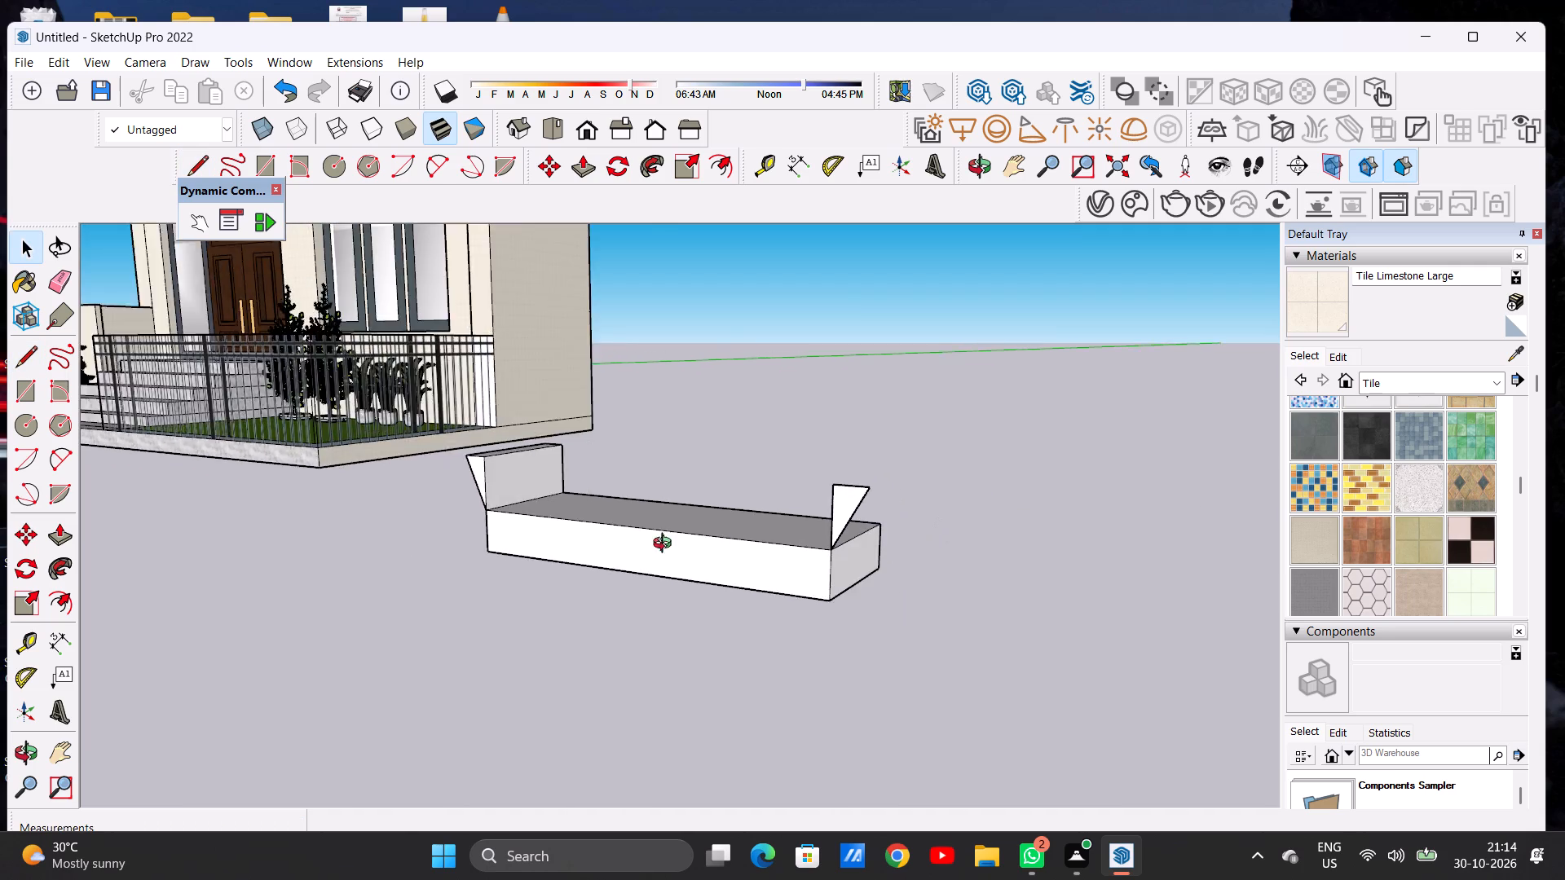
pyautogui.moveTo(666, 545); pyautogui.dragTo(501, 570, button='middle')
pyautogui.moveTo(704, 540); pyautogui.dragTo(529, 614, button='middle')
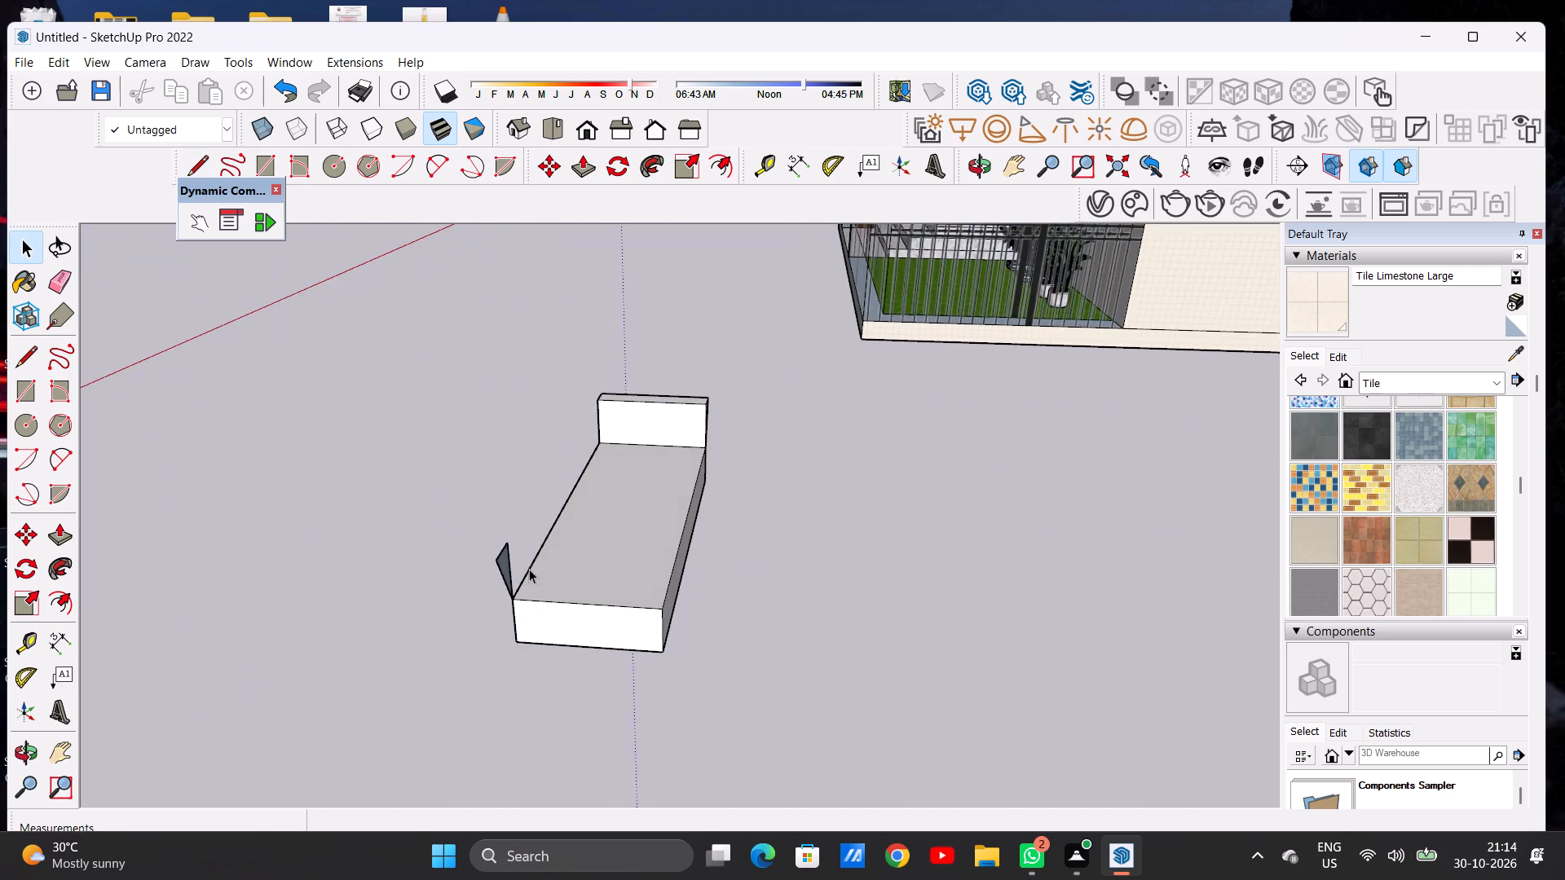
pyautogui.scroll(13, 529, 569)
pyautogui.press('p')
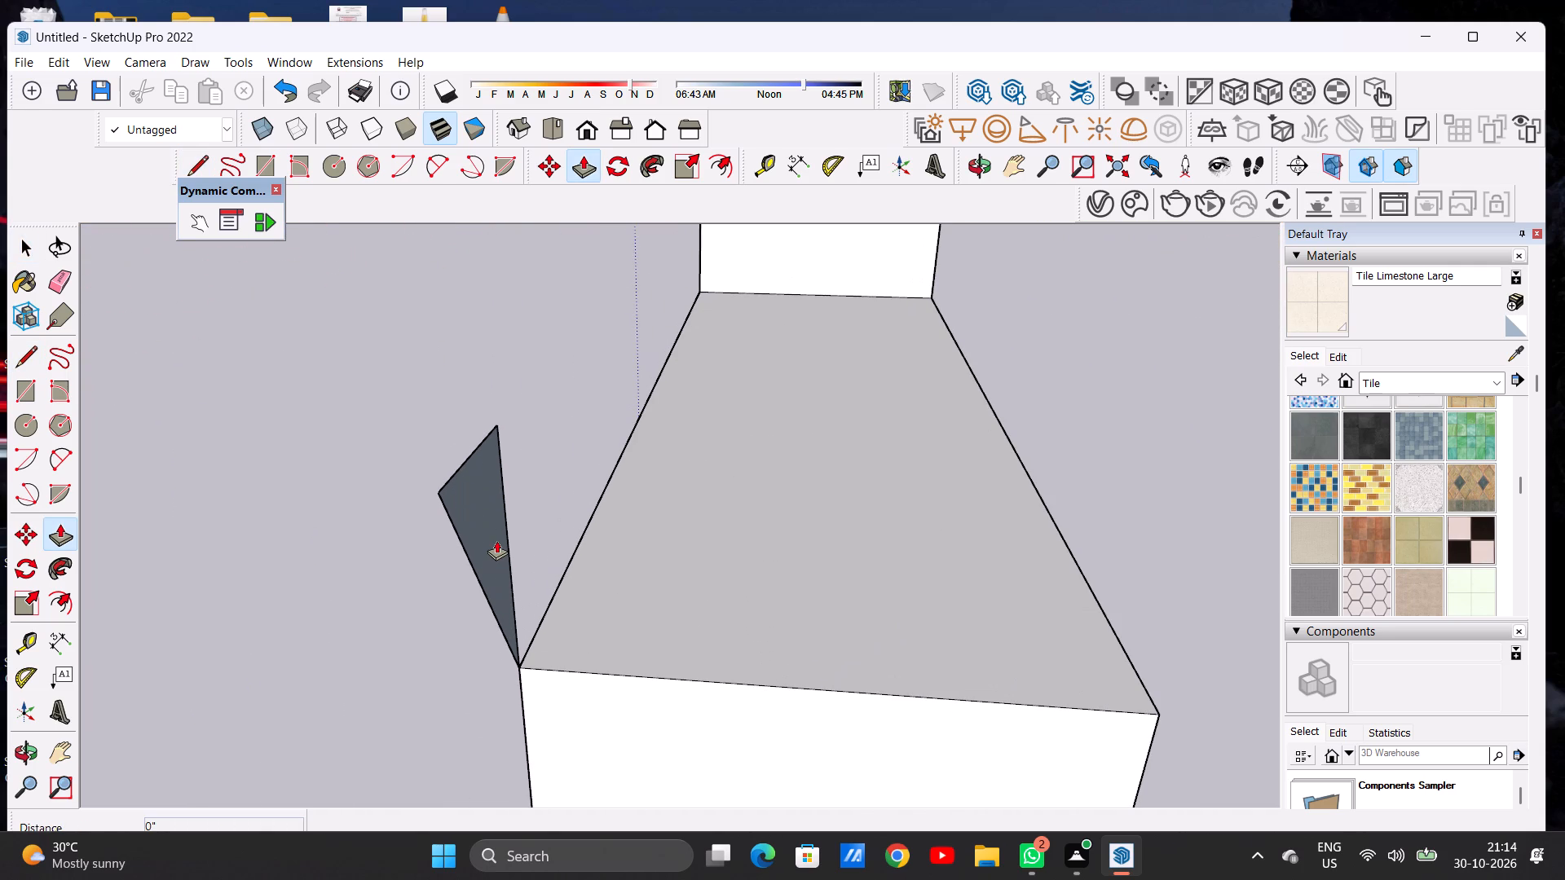
pyautogui.click(496, 540)
pyautogui.scroll(-9, 685, 591)
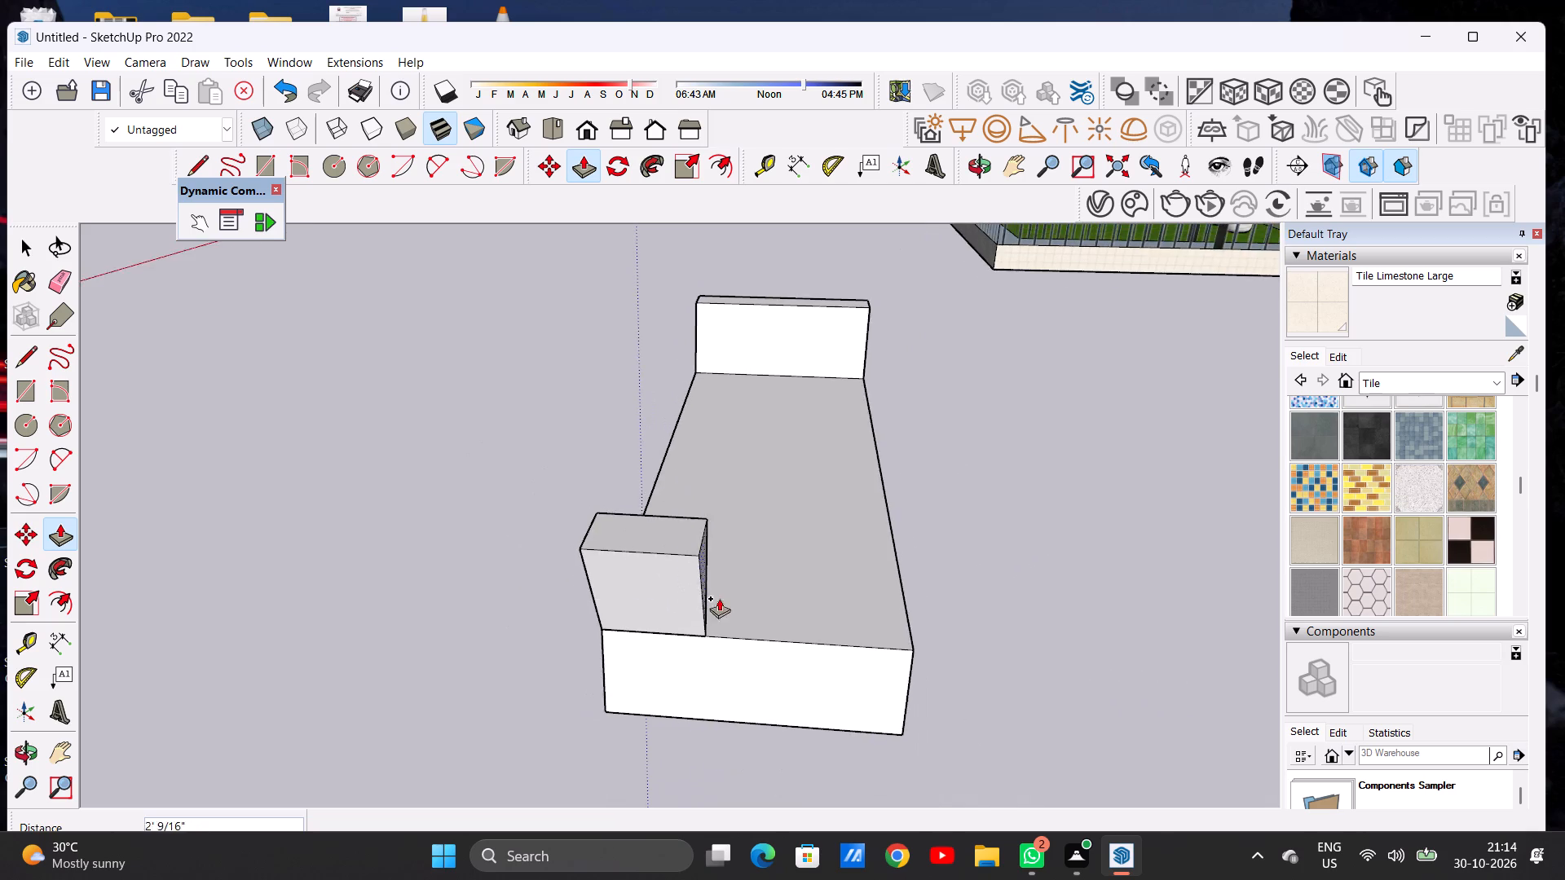
pyautogui.scroll(1, 922, 658)
pyautogui.scroll(-1, 922, 658)
pyautogui.scroll(9, 922, 658)
pyautogui.scroll(-1, 872, 654)
pyautogui.scroll(6, 872, 654)
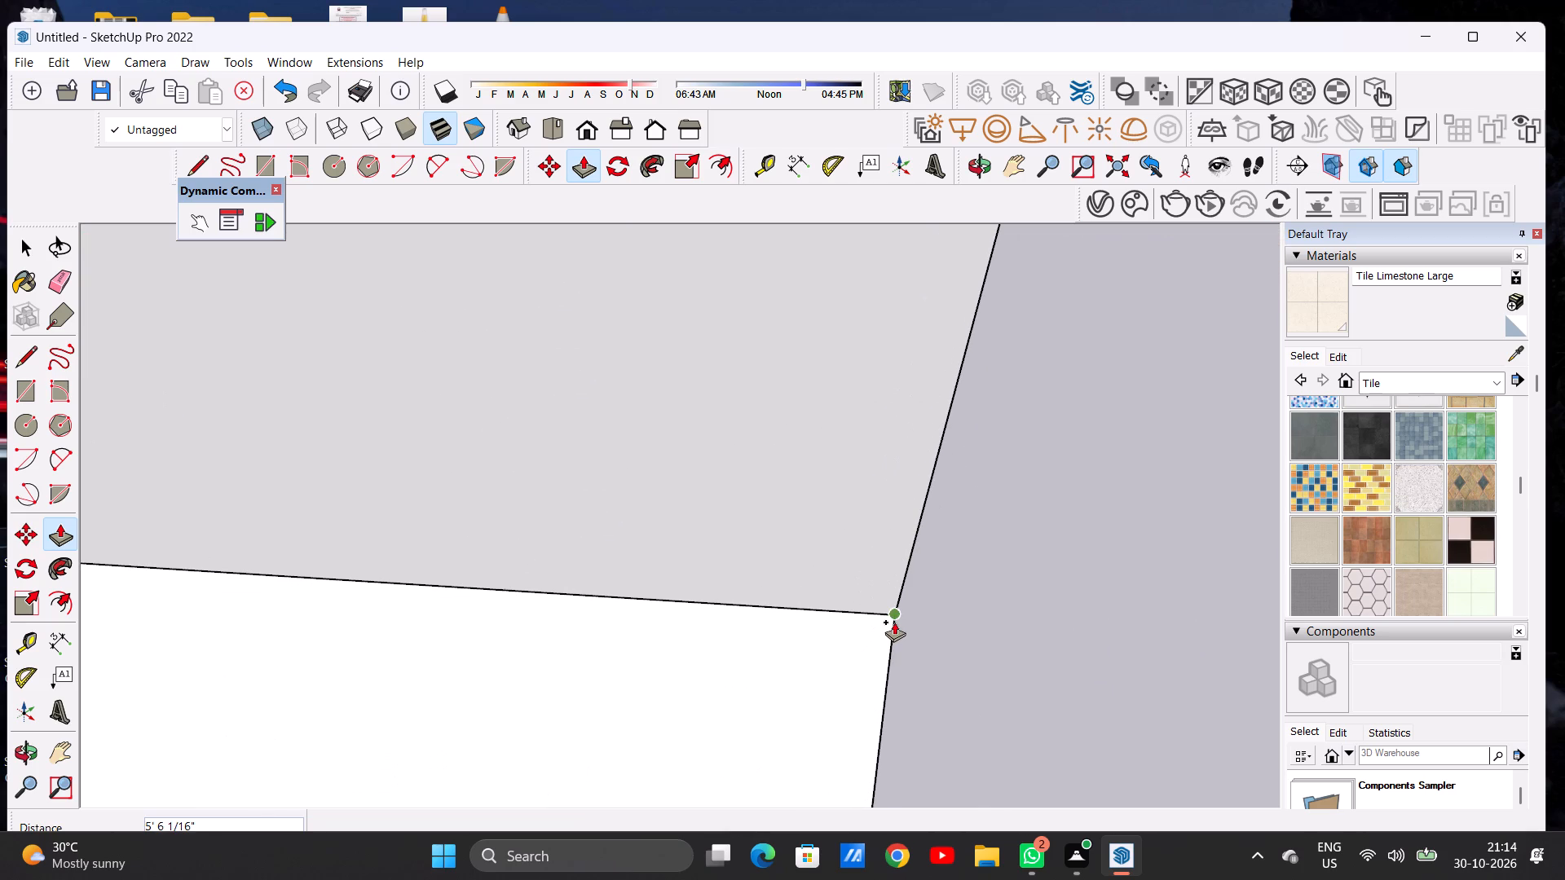
pyautogui.click(894, 622)
pyautogui.press('space')
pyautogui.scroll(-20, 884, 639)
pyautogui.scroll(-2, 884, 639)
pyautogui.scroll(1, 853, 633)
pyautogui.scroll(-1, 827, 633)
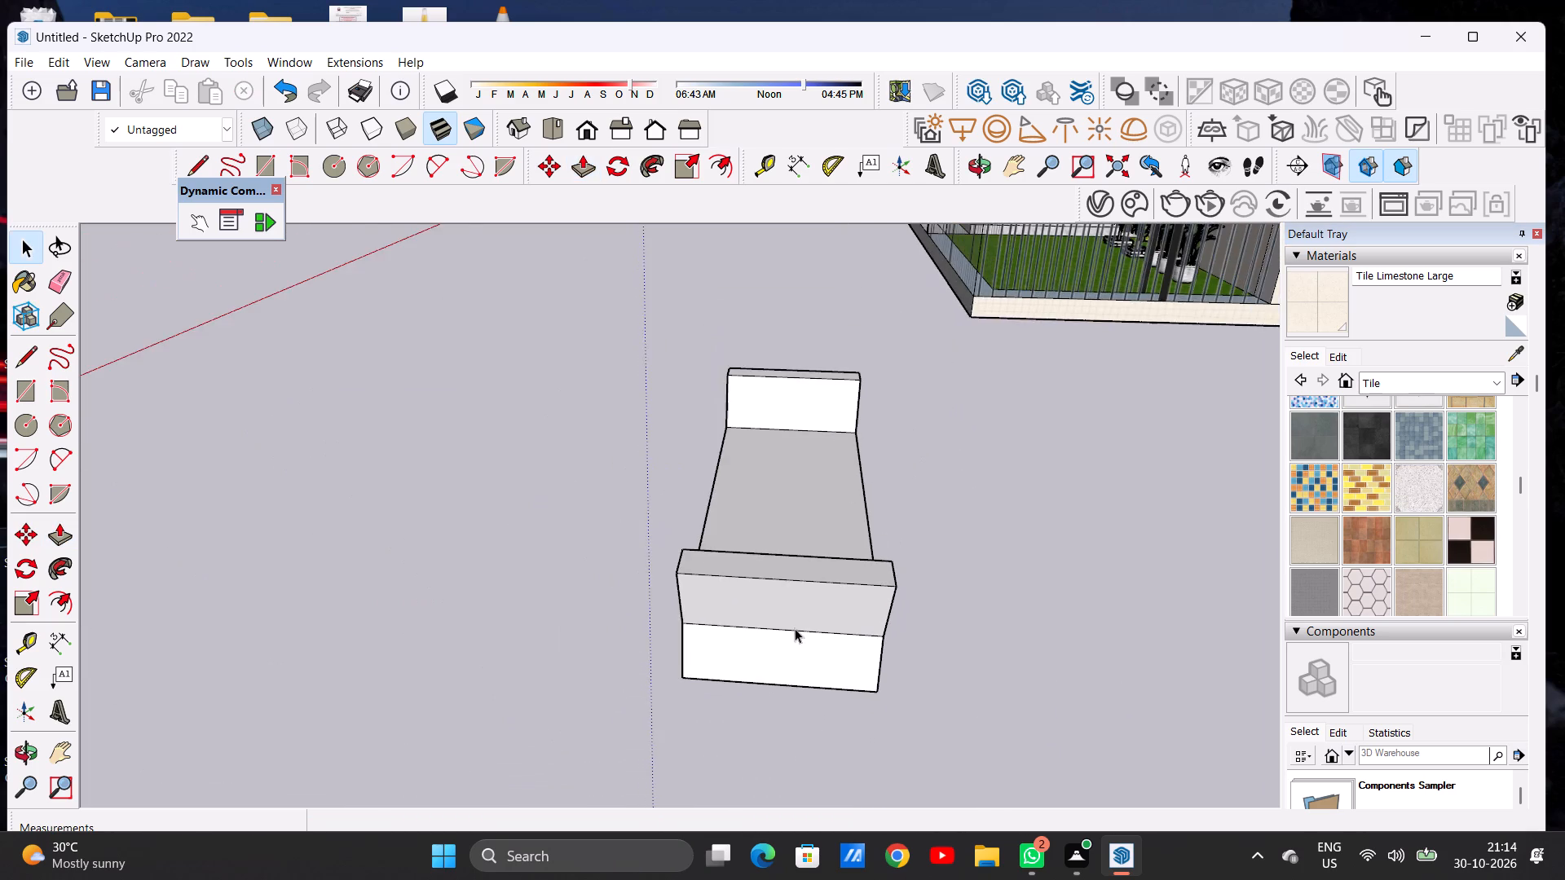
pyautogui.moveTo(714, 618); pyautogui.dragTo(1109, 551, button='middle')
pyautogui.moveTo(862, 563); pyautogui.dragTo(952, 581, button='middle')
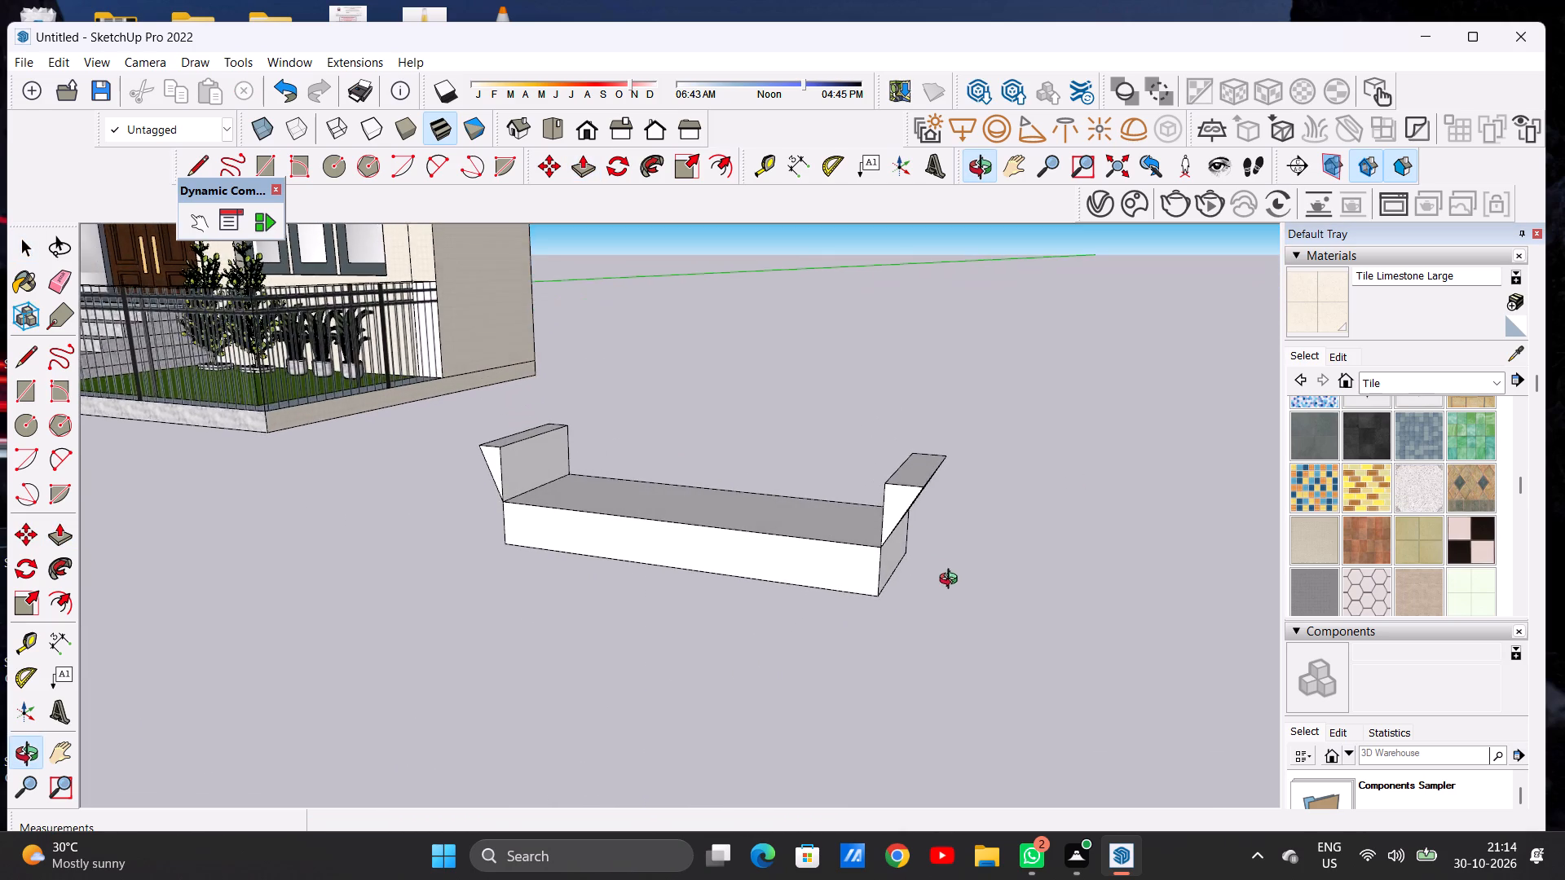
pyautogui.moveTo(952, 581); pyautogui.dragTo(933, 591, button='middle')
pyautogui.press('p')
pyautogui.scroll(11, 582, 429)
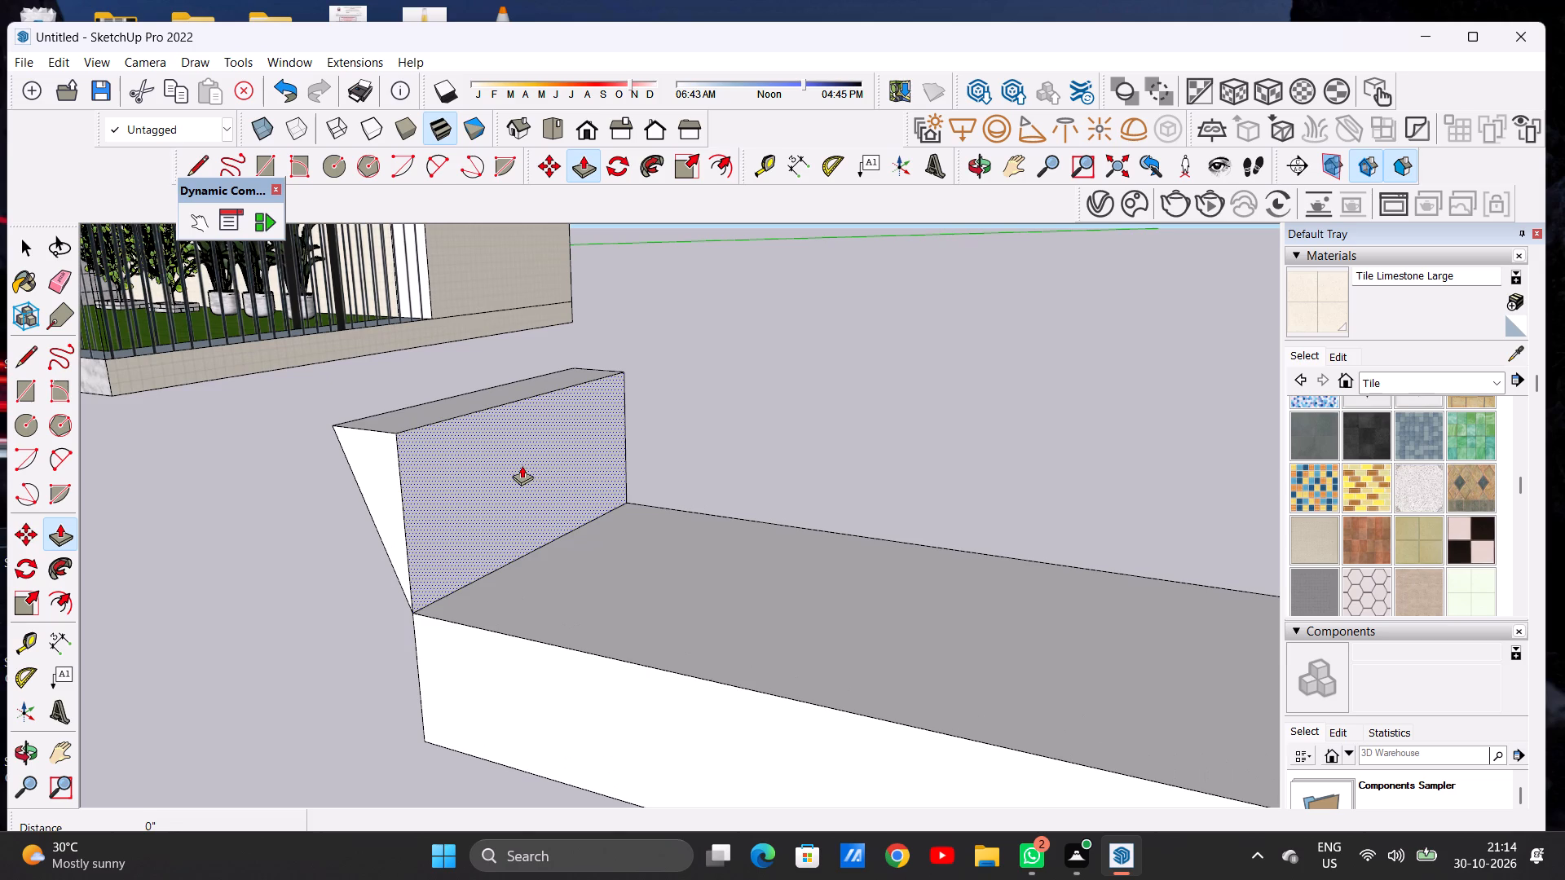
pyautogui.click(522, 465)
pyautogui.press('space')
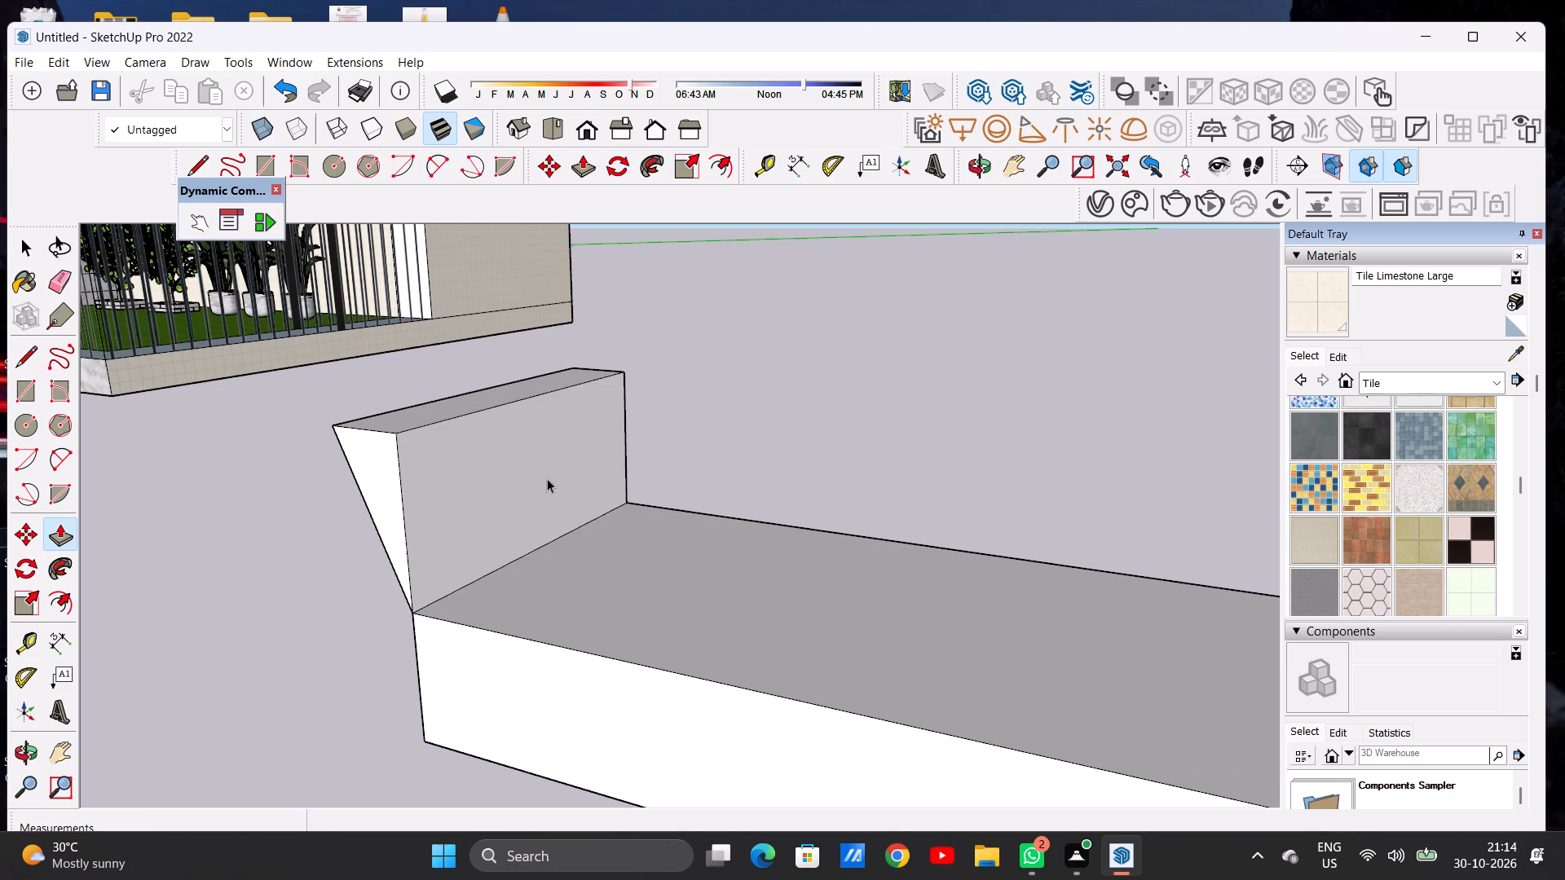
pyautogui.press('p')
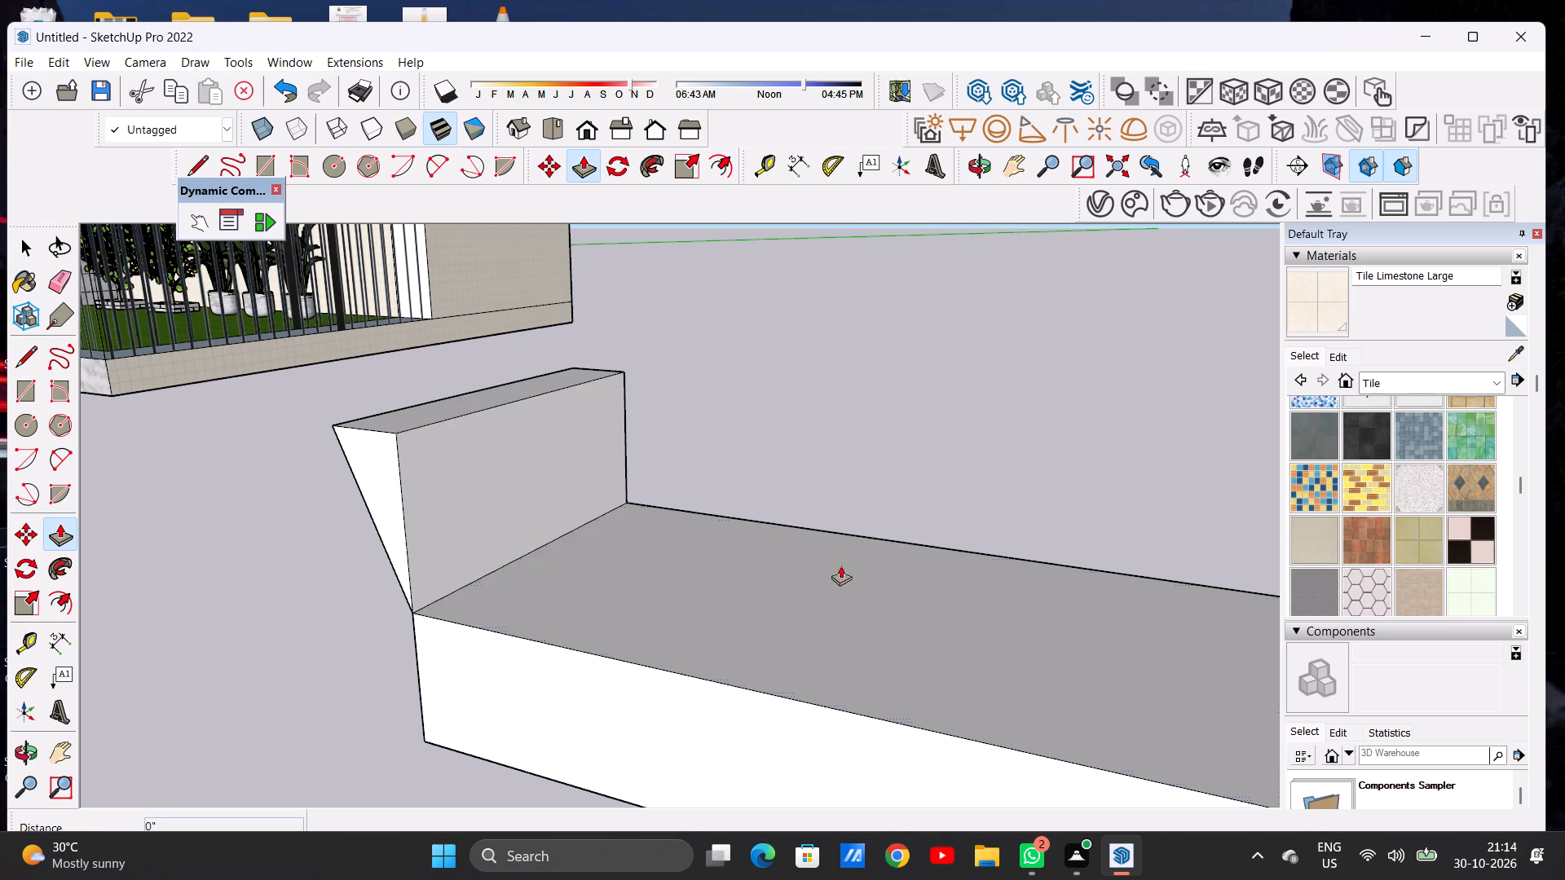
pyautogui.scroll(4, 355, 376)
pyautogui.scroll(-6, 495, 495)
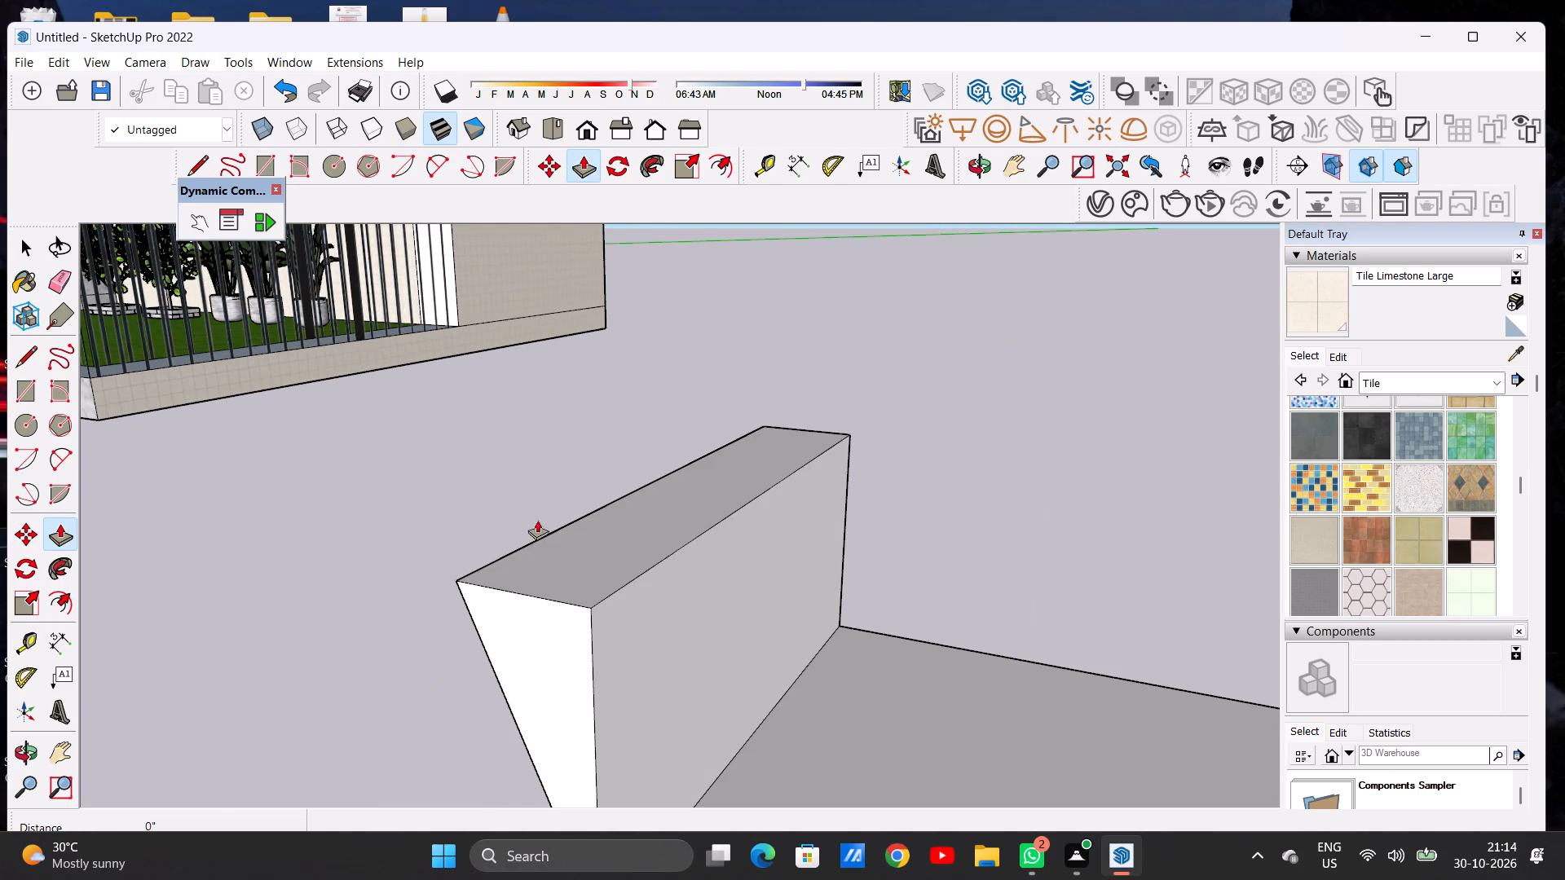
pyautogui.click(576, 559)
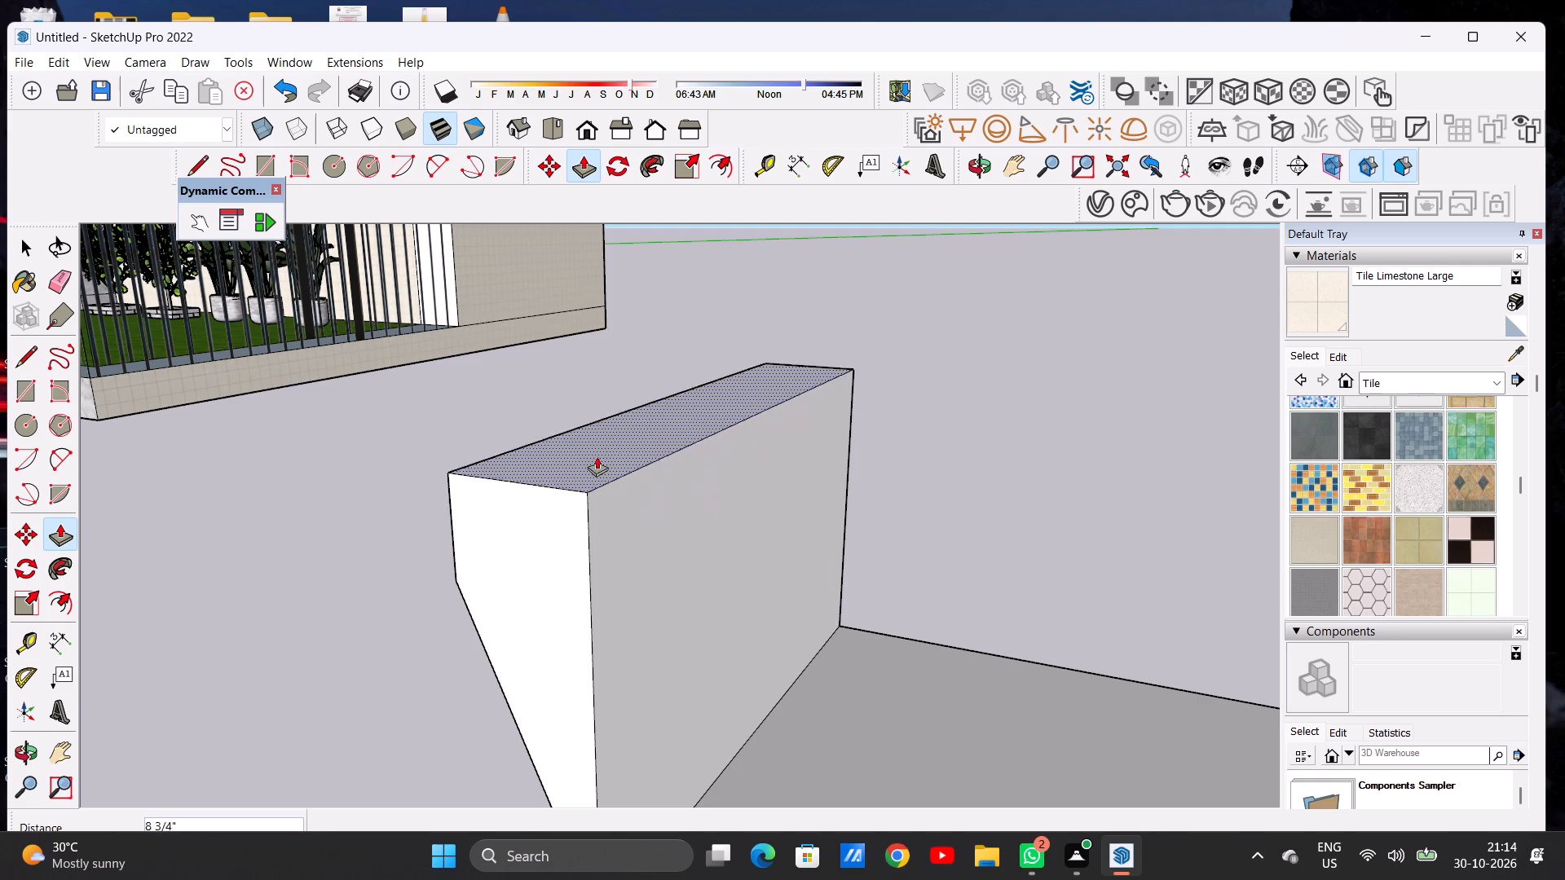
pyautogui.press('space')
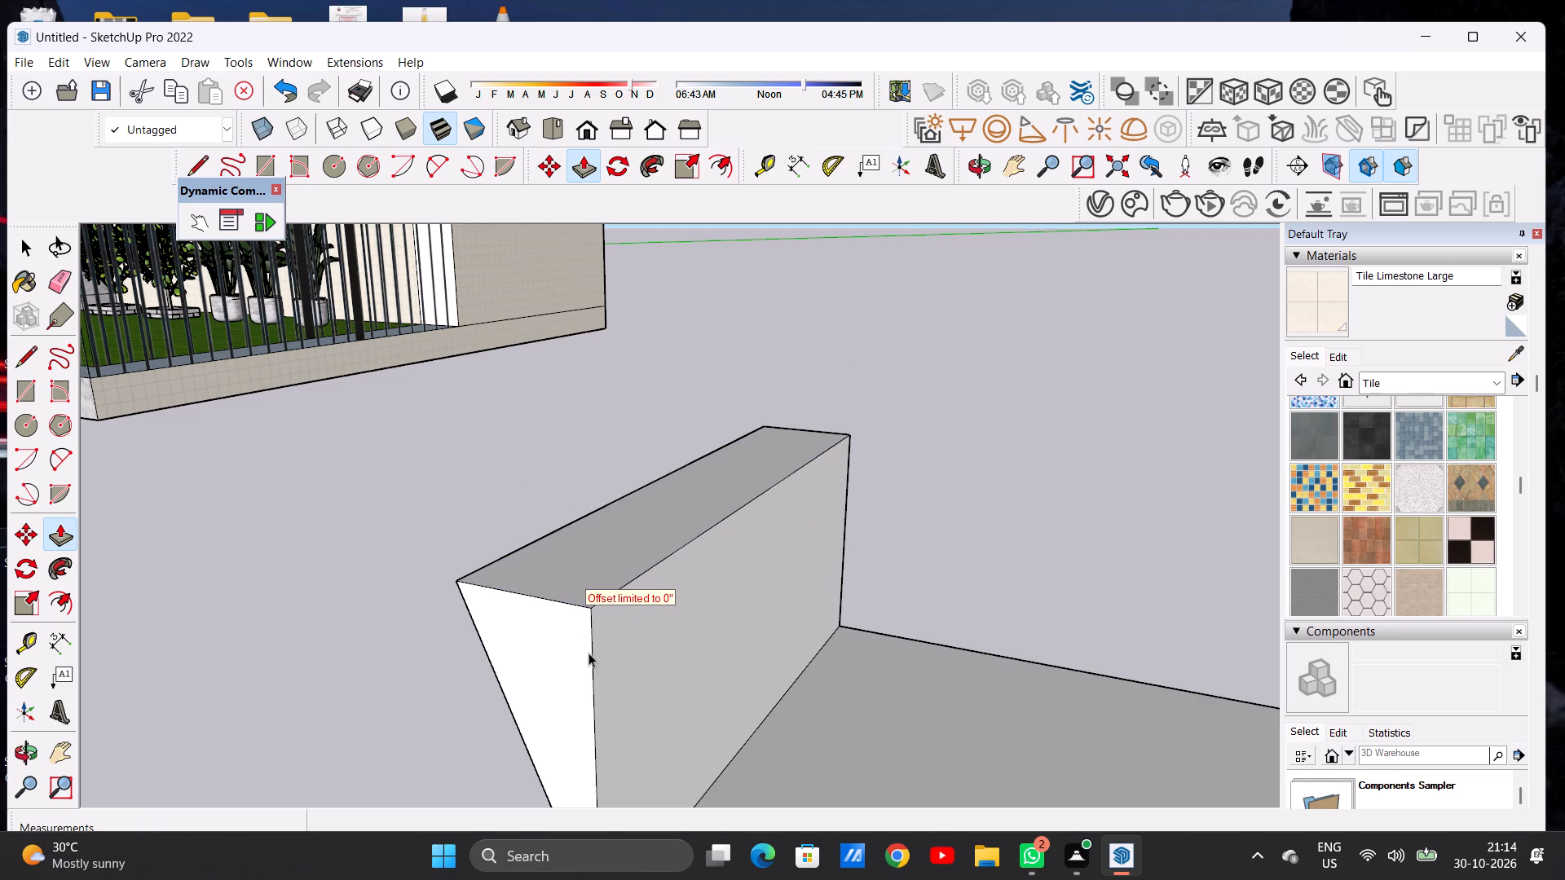
# Push/Pull the inner face of the end wall nearest the house about 15'9" along the slab to meet the opposite end wall.
pyautogui.press('p')
pyautogui.click(628, 634)
pyautogui.scroll(-7, 629, 604)
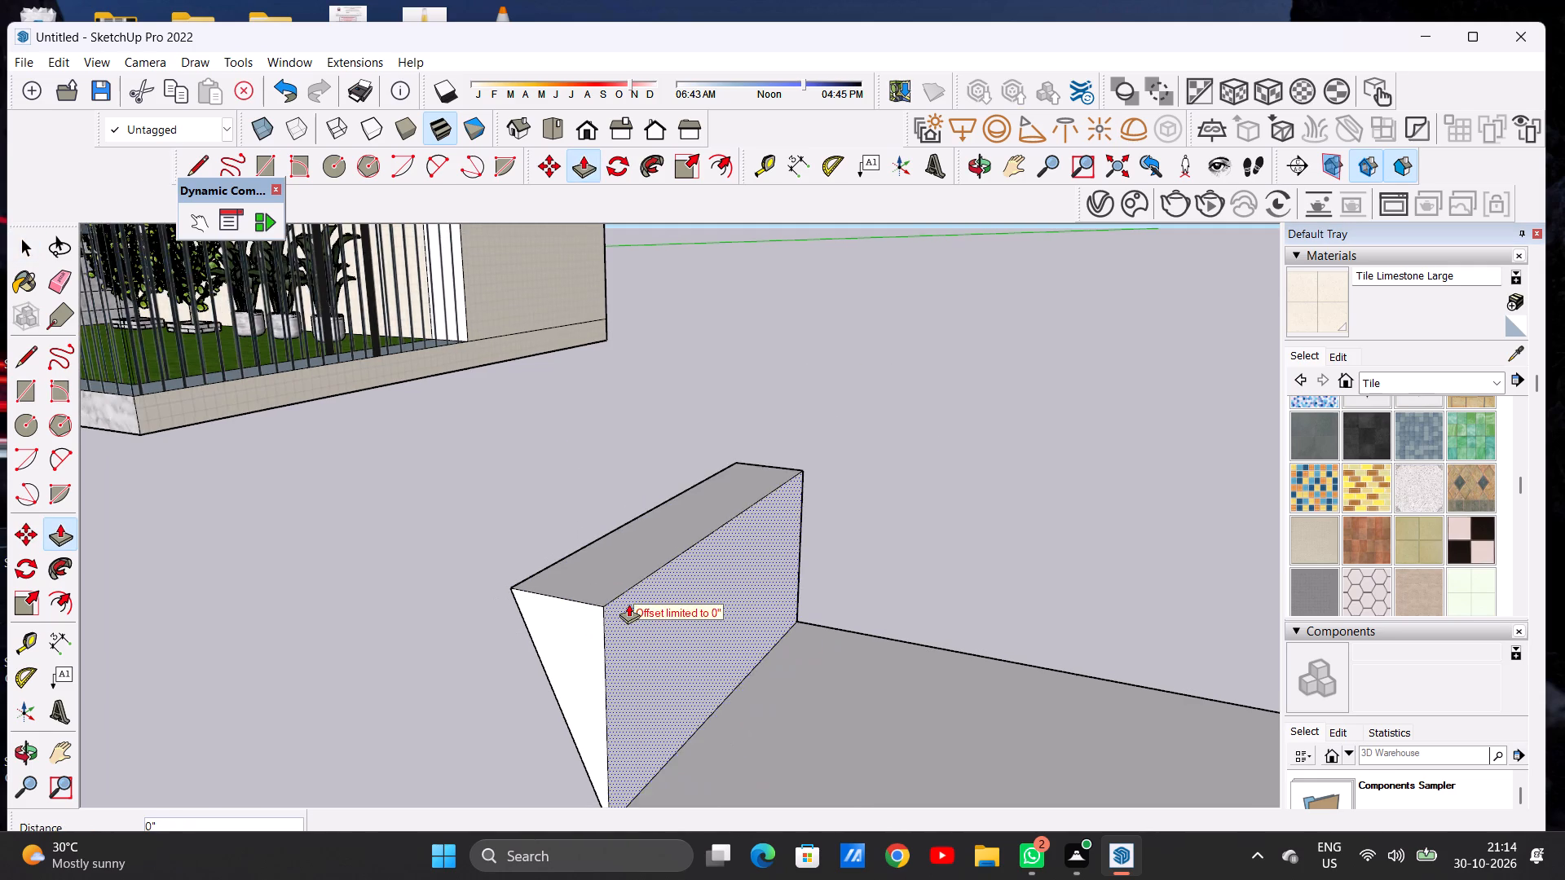
pyautogui.scroll(-14, 628, 604)
pyautogui.scroll(-19, 655, 616)
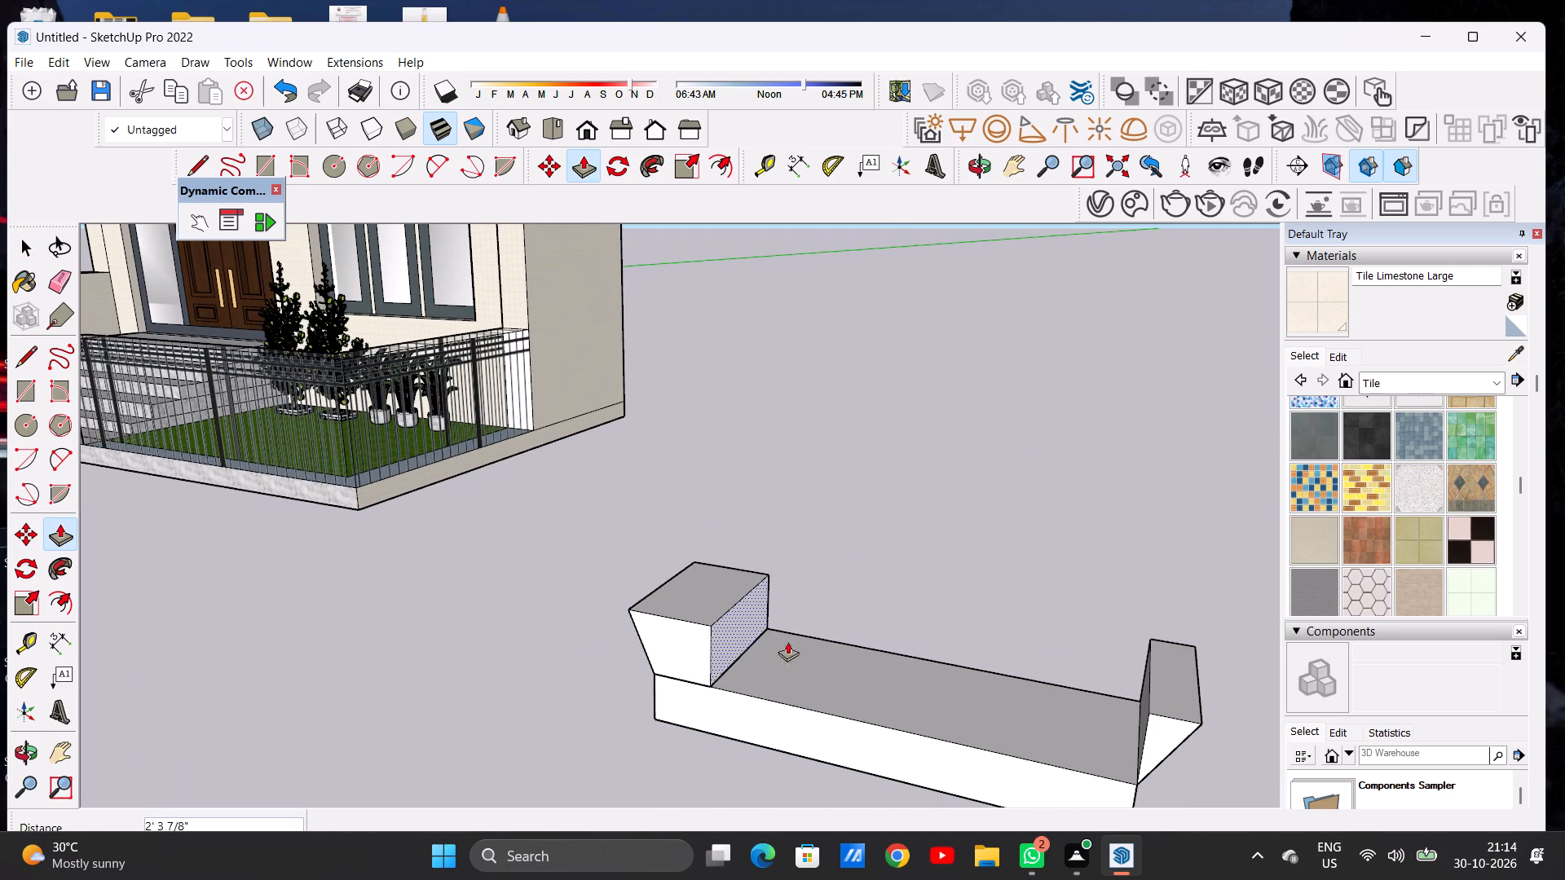
pyautogui.scroll(5, 1157, 712)
pyautogui.scroll(-1, 1156, 718)
pyautogui.scroll(4, 1156, 718)
pyautogui.scroll(-1, 1148, 713)
pyautogui.scroll(5, 1148, 713)
pyautogui.scroll(19, 1147, 712)
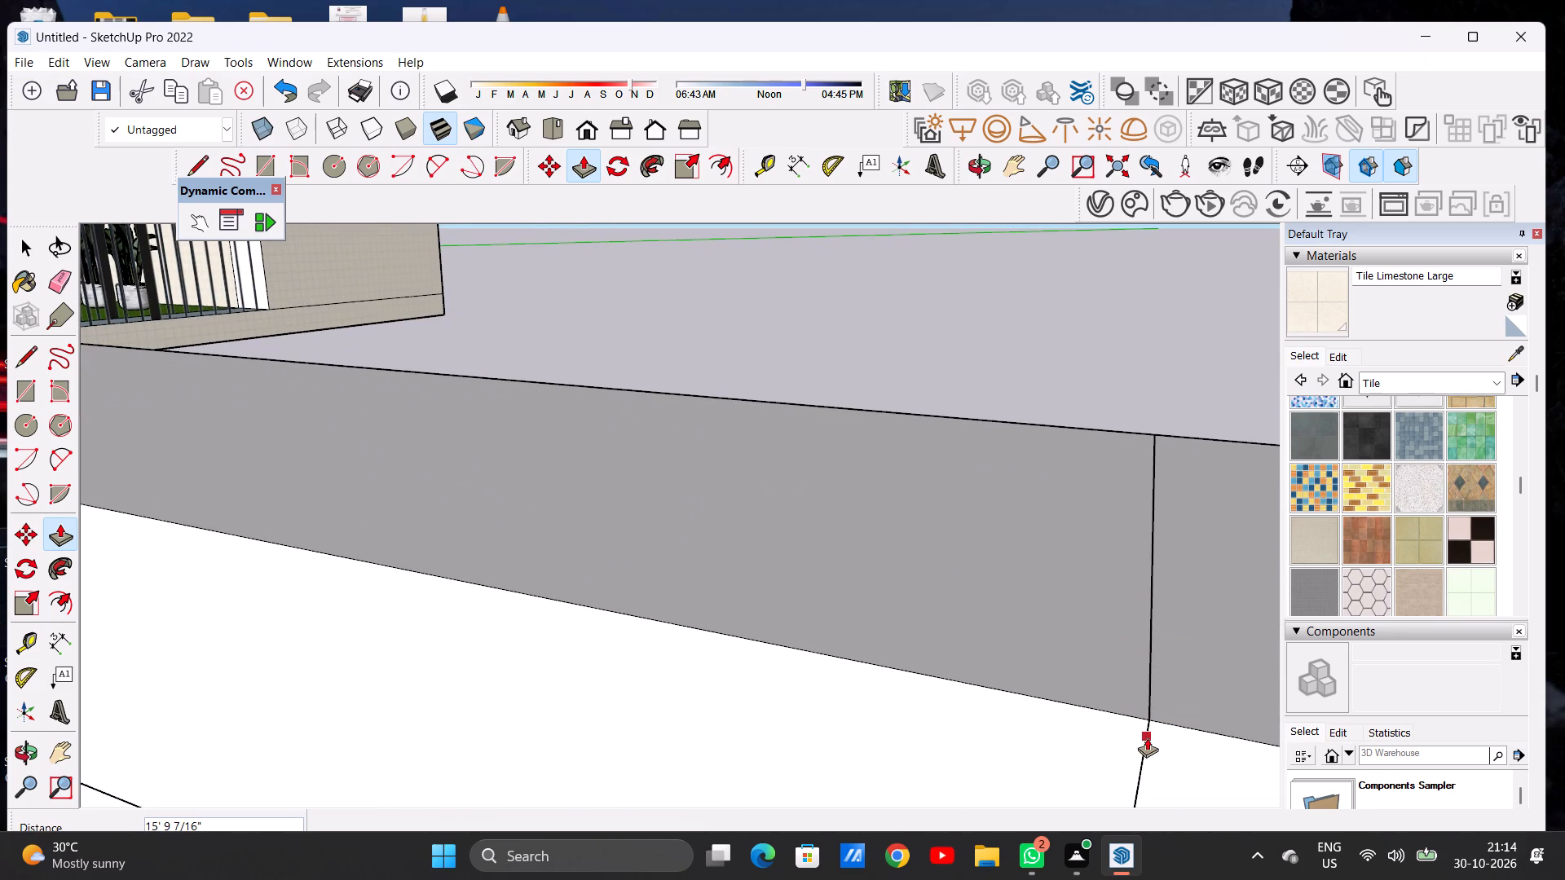
pyautogui.click(1147, 723)
pyautogui.press('space')
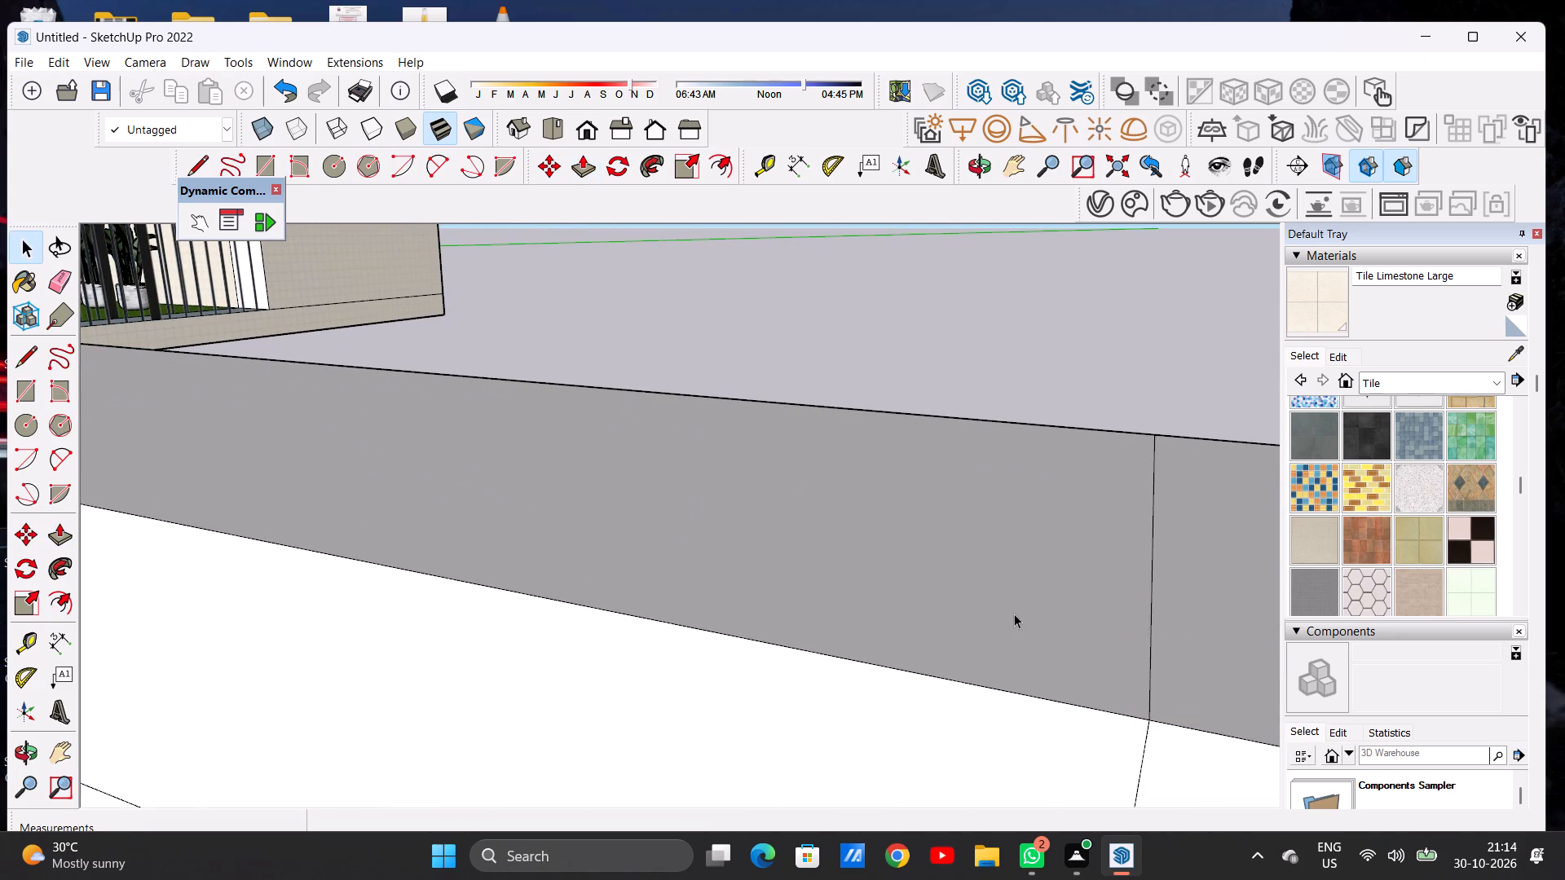
# Erase the two seam edges on the block's long side face and top face, near the end farthest from the house.
pyautogui.scroll(-11, 1014, 614)
pyautogui.click(1131, 597)
pyautogui.click(1092, 469)
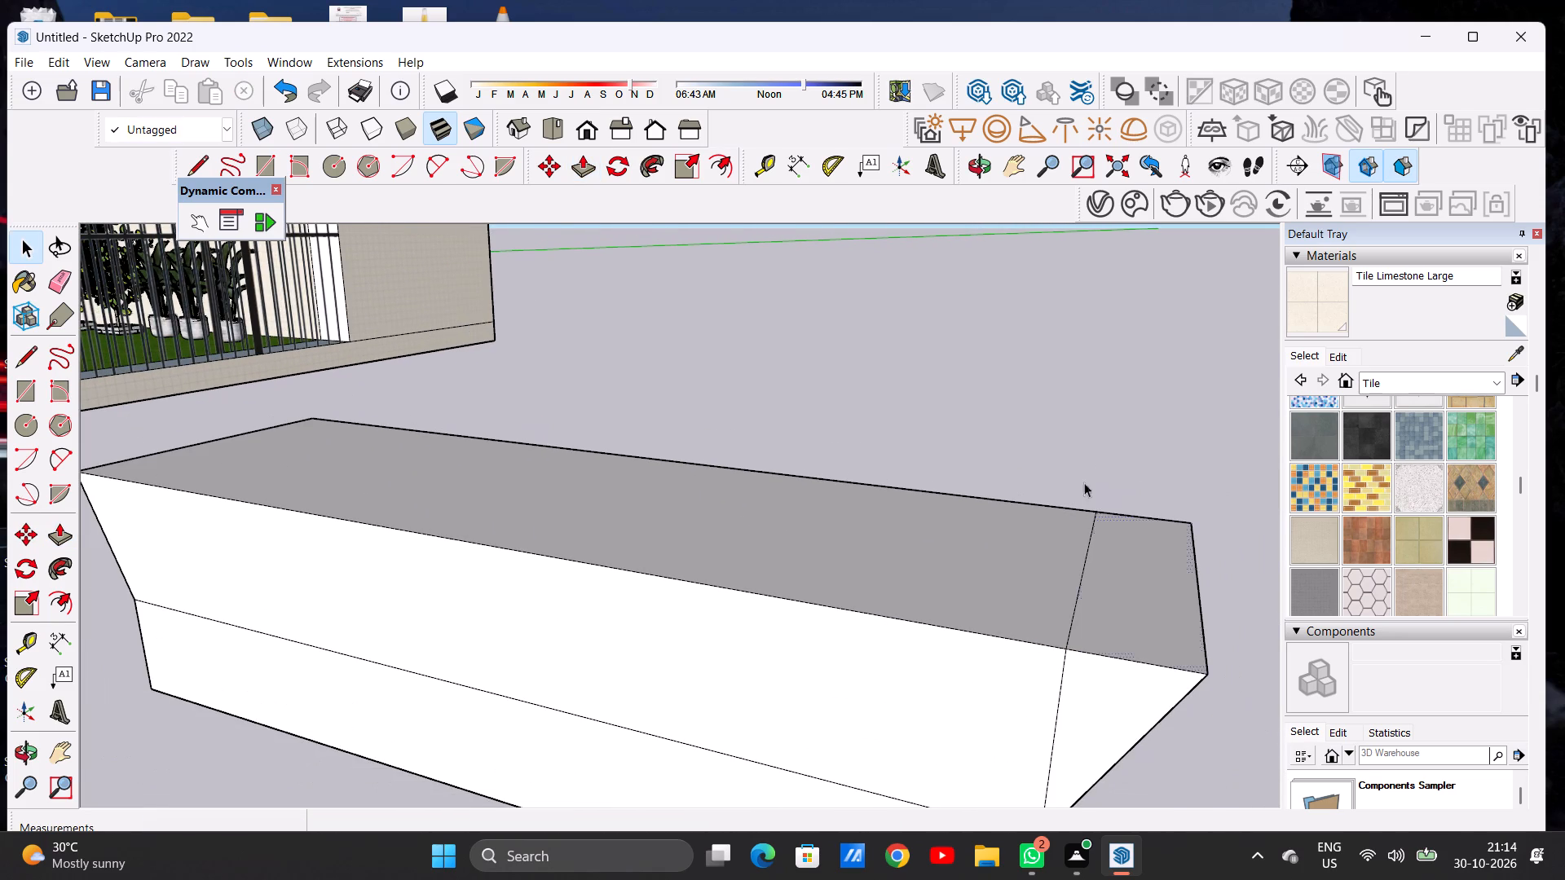
pyautogui.click(1007, 562)
pyautogui.click(1058, 472)
pyautogui.scroll(-13, 961, 577)
pyautogui.moveTo(858, 654); pyautogui.dragTo(857, 653, button='middle')
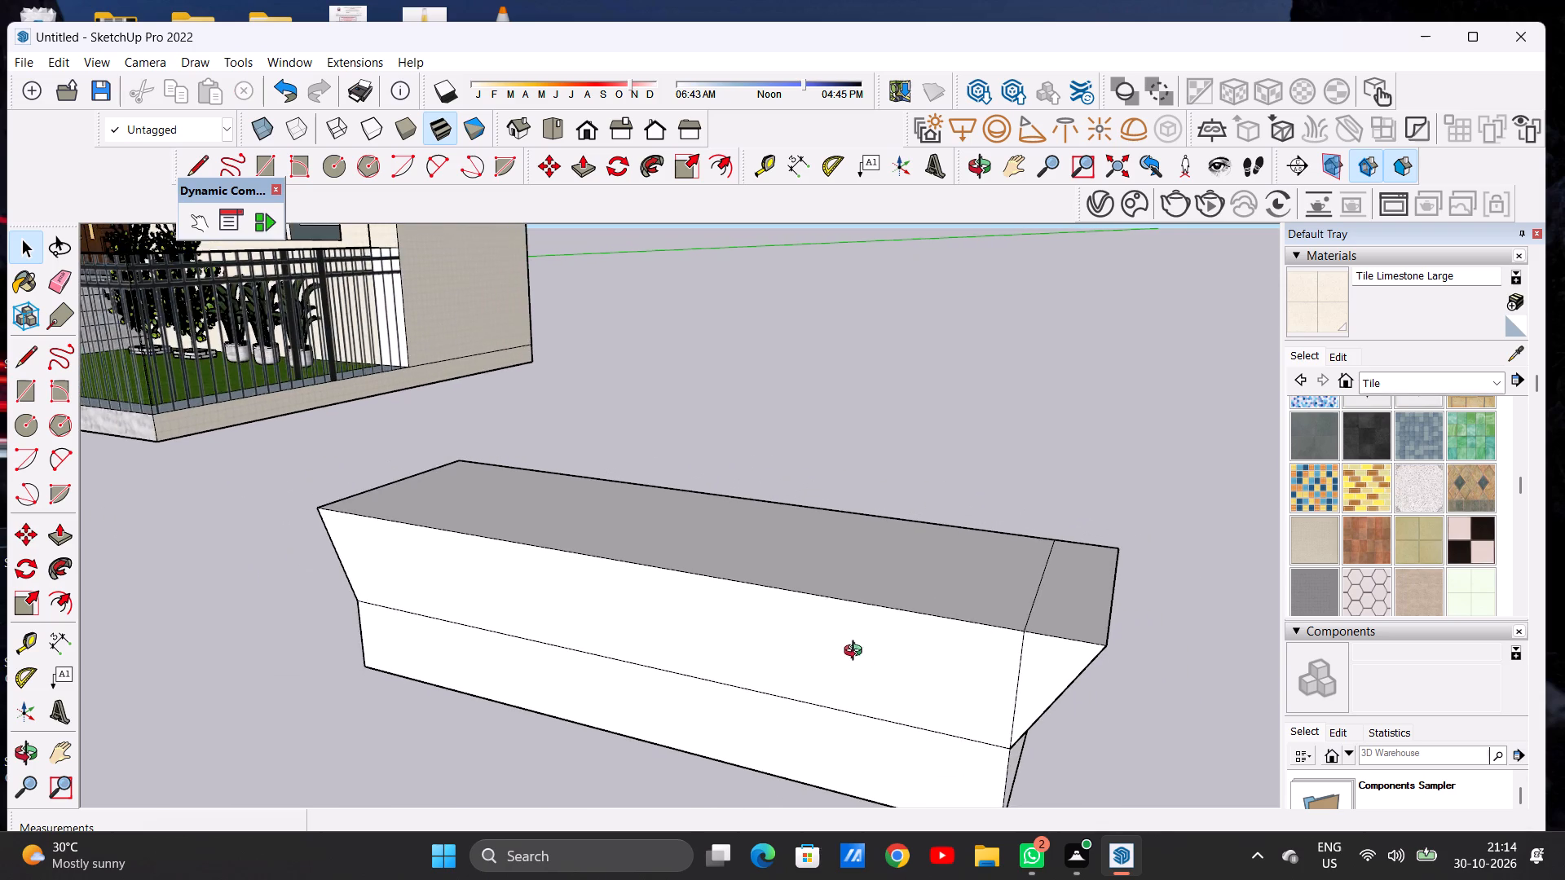
pyautogui.moveTo(857, 653); pyautogui.dragTo(975, 570, button='middle')
pyautogui.scroll(-5, 849, 629)
pyautogui.scroll(1, 849, 629)
pyautogui.scroll(3, 987, 614)
pyautogui.scroll(-1, 1003, 608)
pyautogui.scroll(3, 1009, 605)
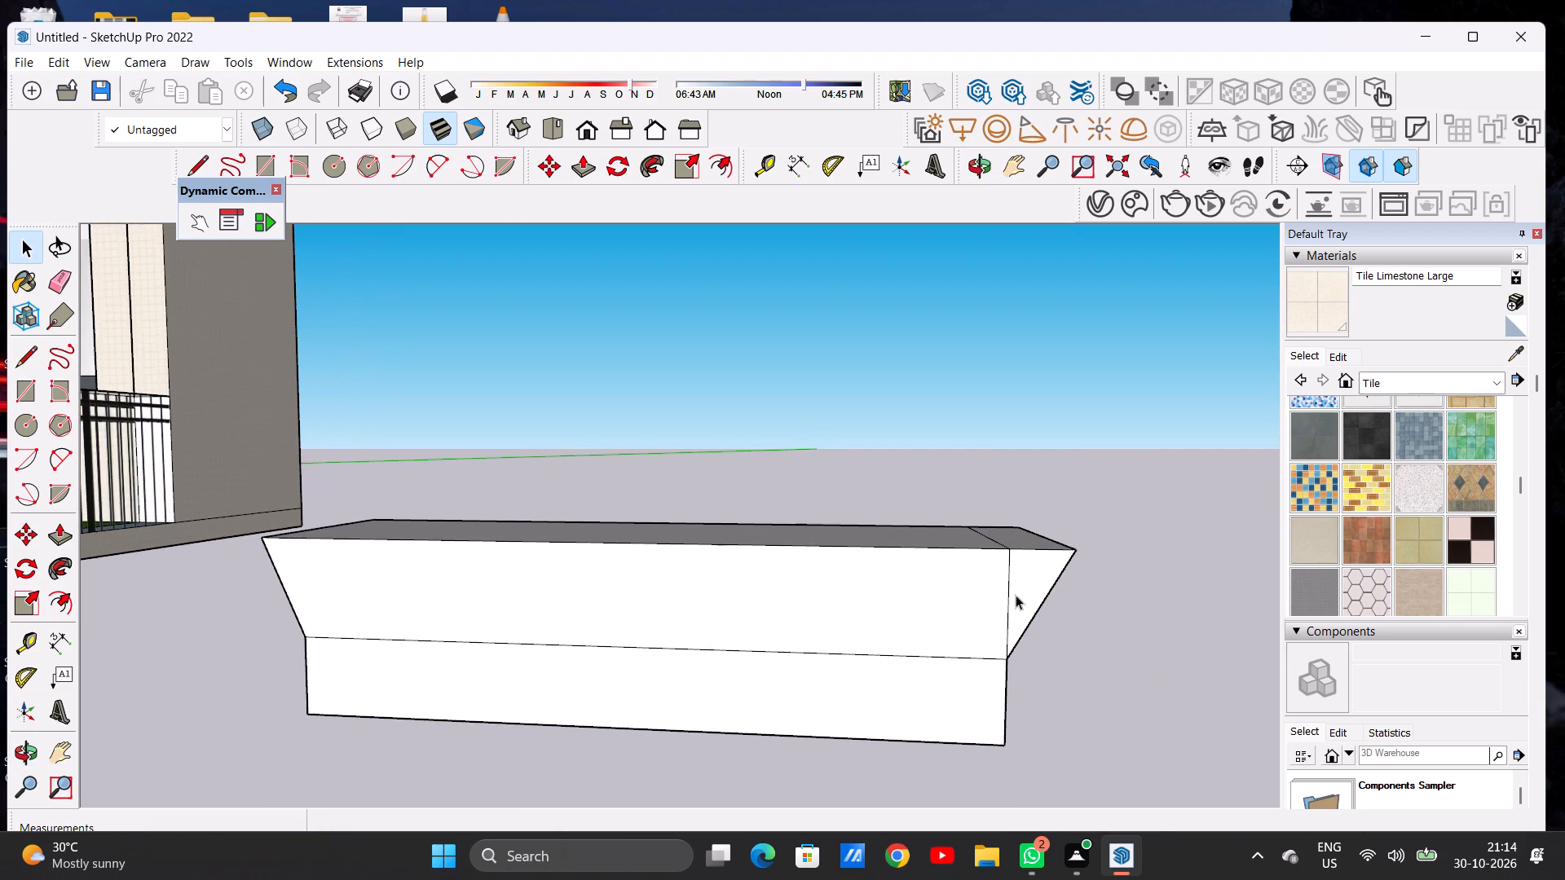
pyautogui.scroll(8, 1016, 595)
pyautogui.moveTo(998, 540); pyautogui.dragTo(689, 645, button='middle')
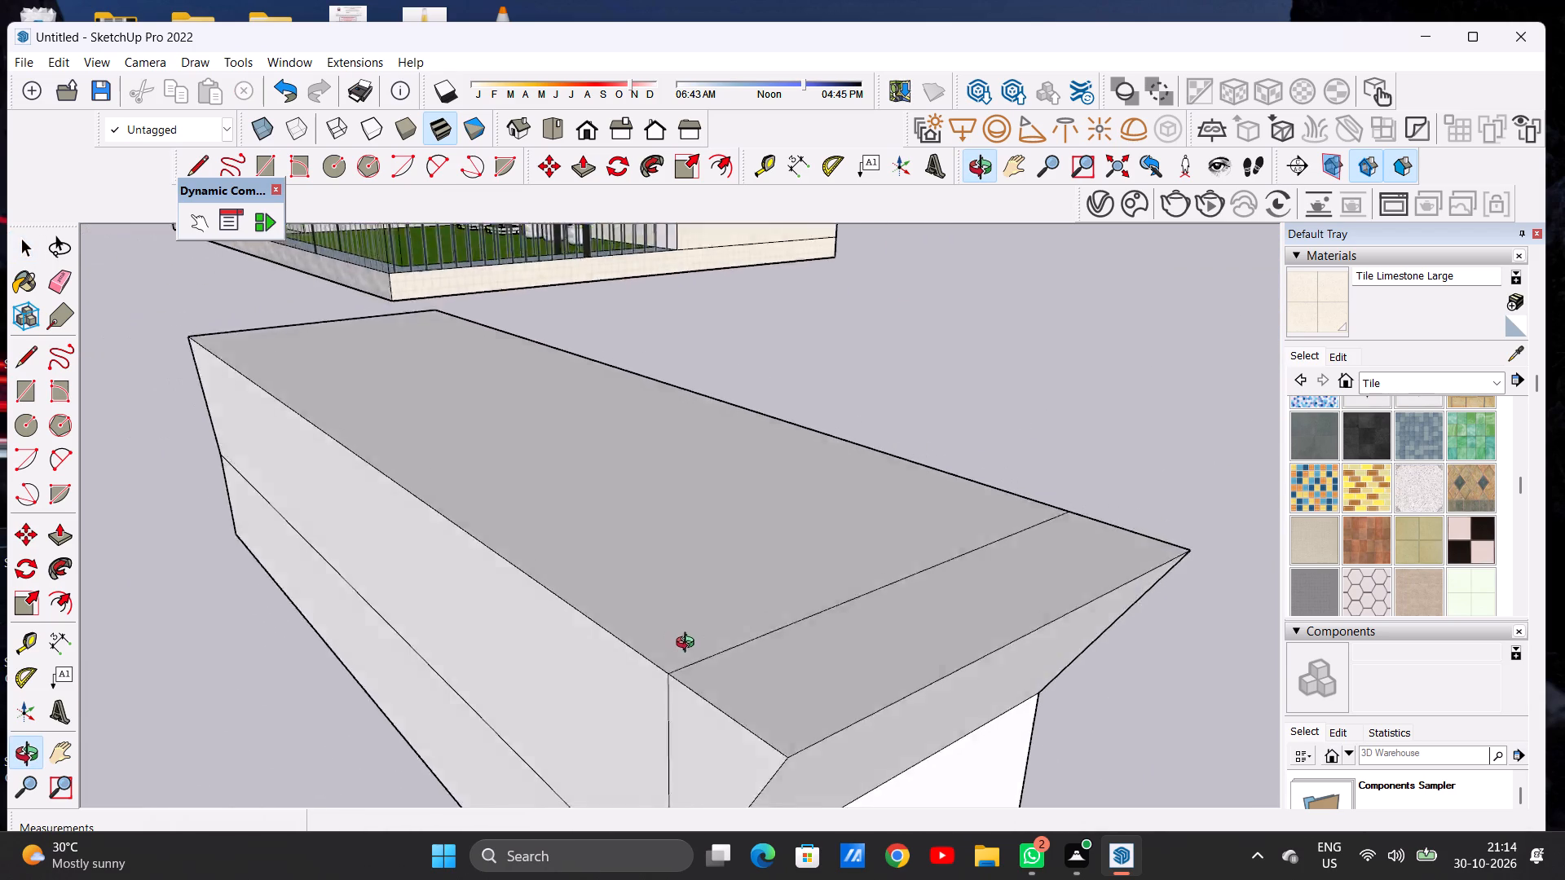
pyautogui.moveTo(689, 645); pyautogui.dragTo(668, 646, button='middle')
pyautogui.scroll(11, 641, 665)
pyautogui.moveTo(593, 658); pyautogui.dragTo(646, 645, button='middle')
pyautogui.scroll(6, 646, 649)
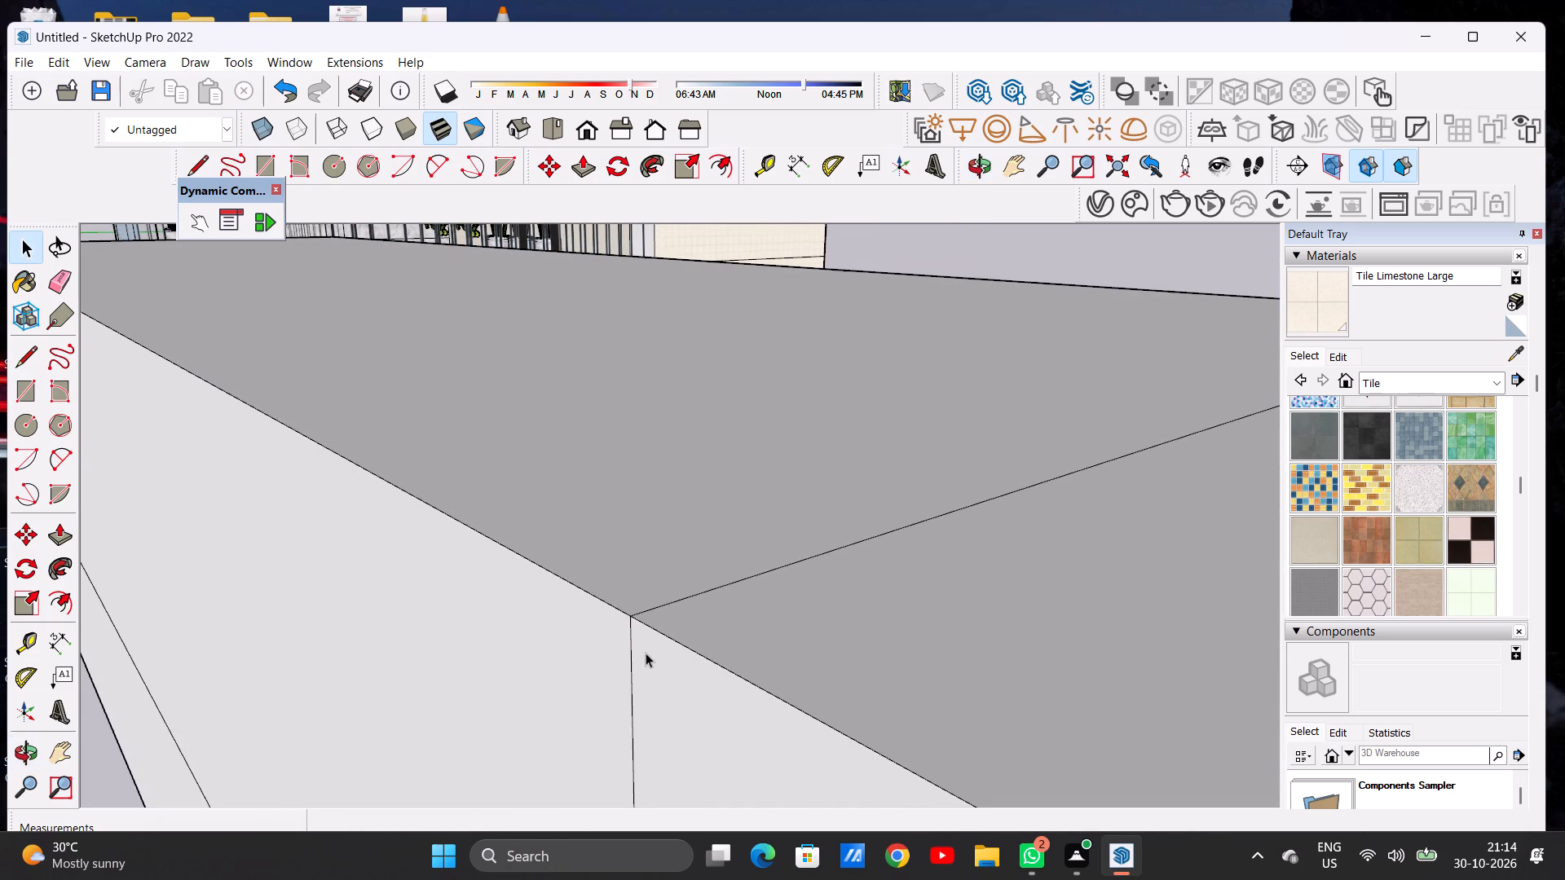
pyautogui.press('e')
pyautogui.moveTo(645, 653); pyautogui.dragTo(624, 658)
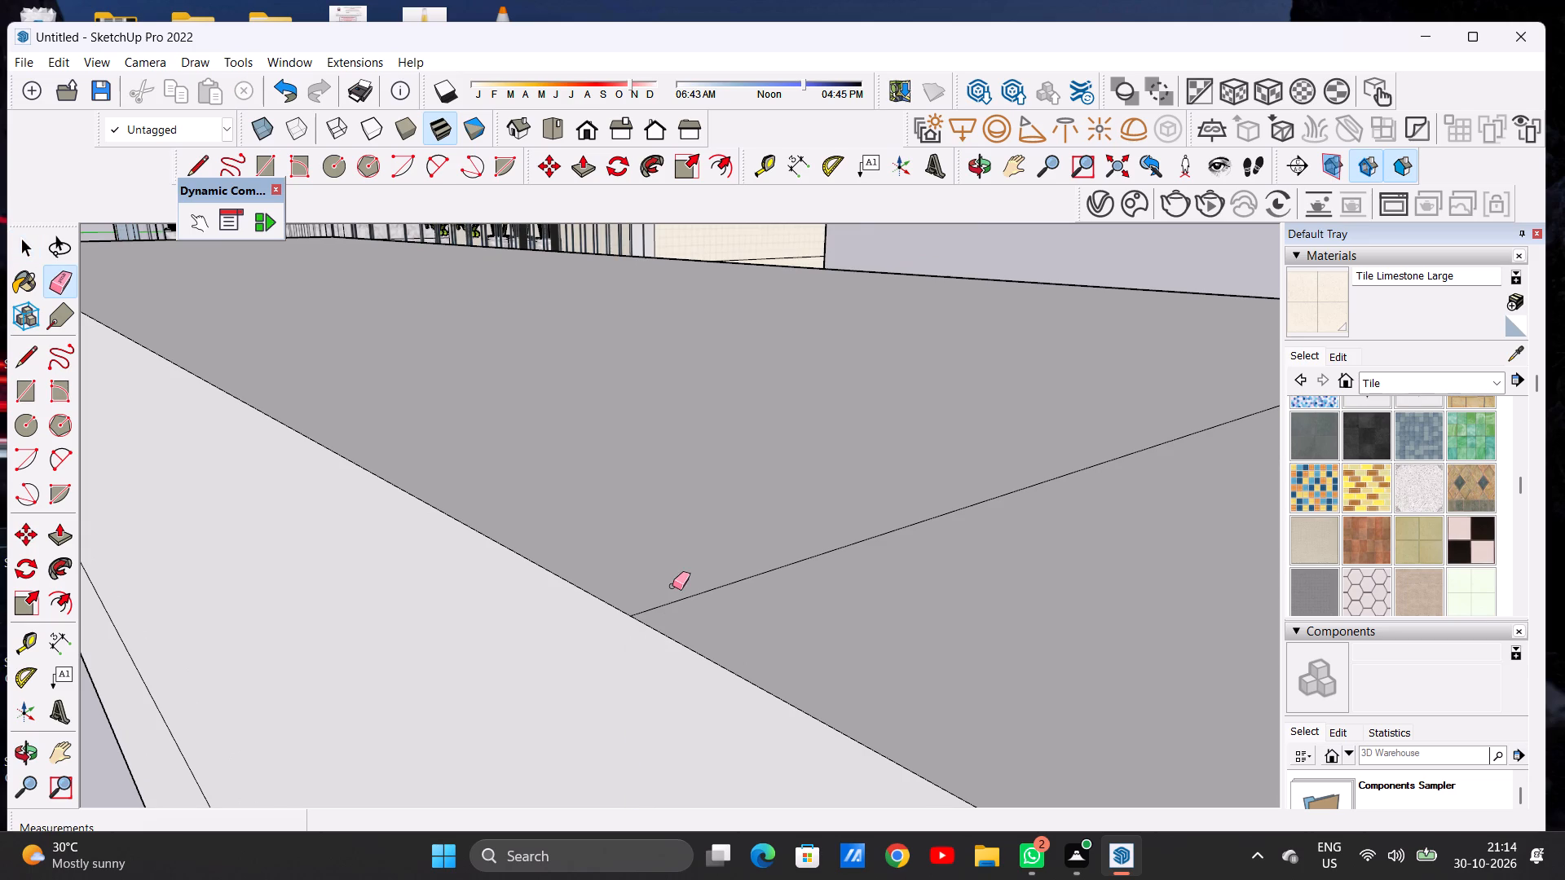
pyautogui.moveTo(672, 586); pyautogui.dragTo(684, 593)
pyautogui.moveTo(684, 593); pyautogui.dragTo(687, 602)
pyautogui.press('space')
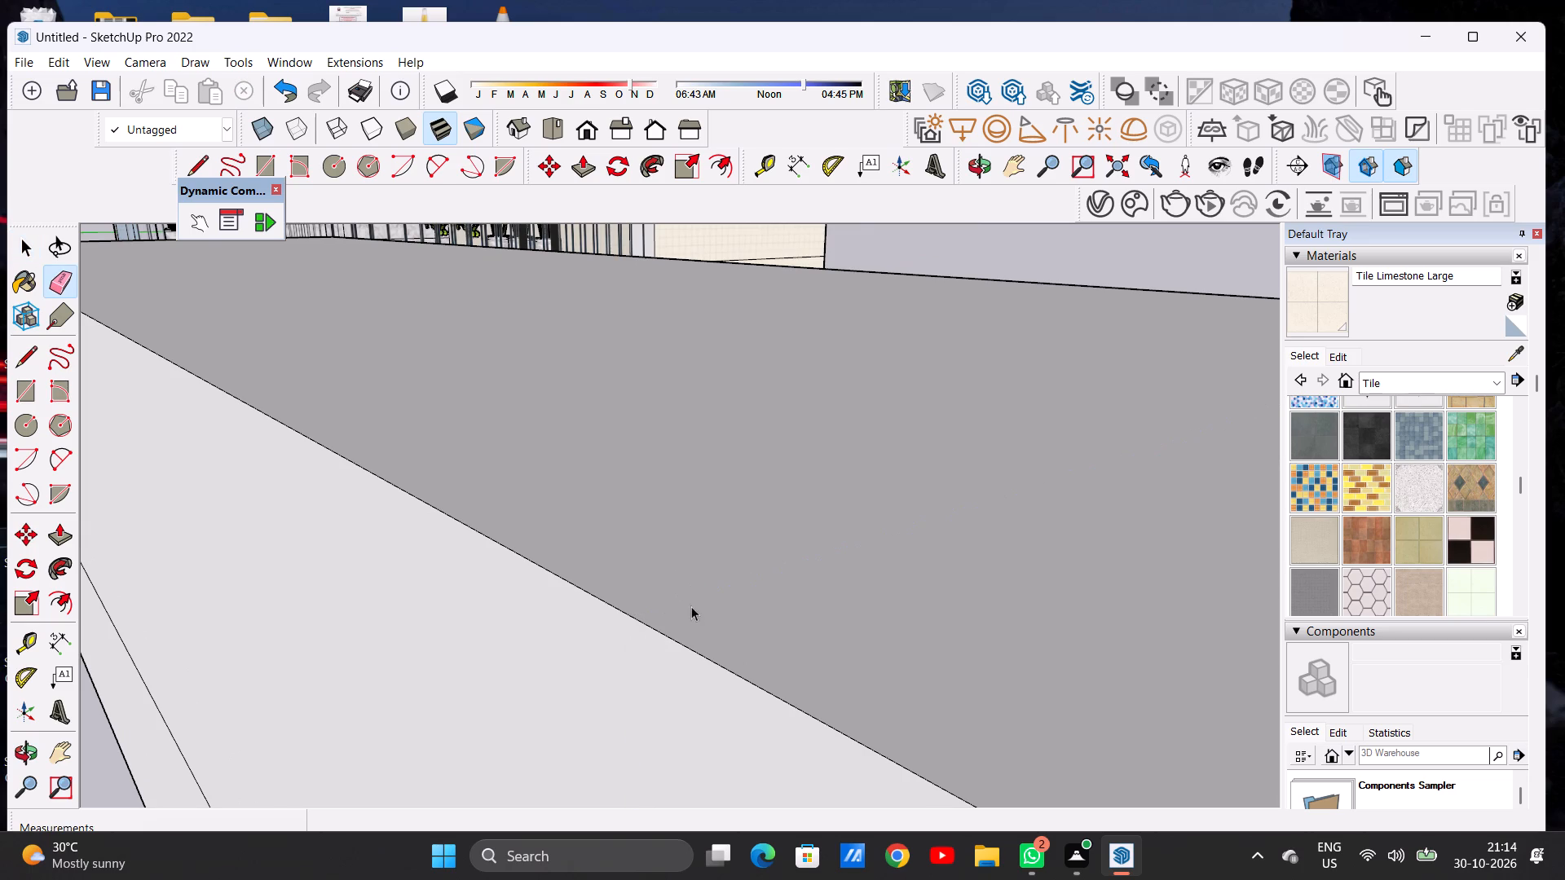
# Examine the flared block's profile and faces from the front, ends and above.
pyautogui.scroll(-20, 729, 640)
pyautogui.scroll(-17, 729, 640)
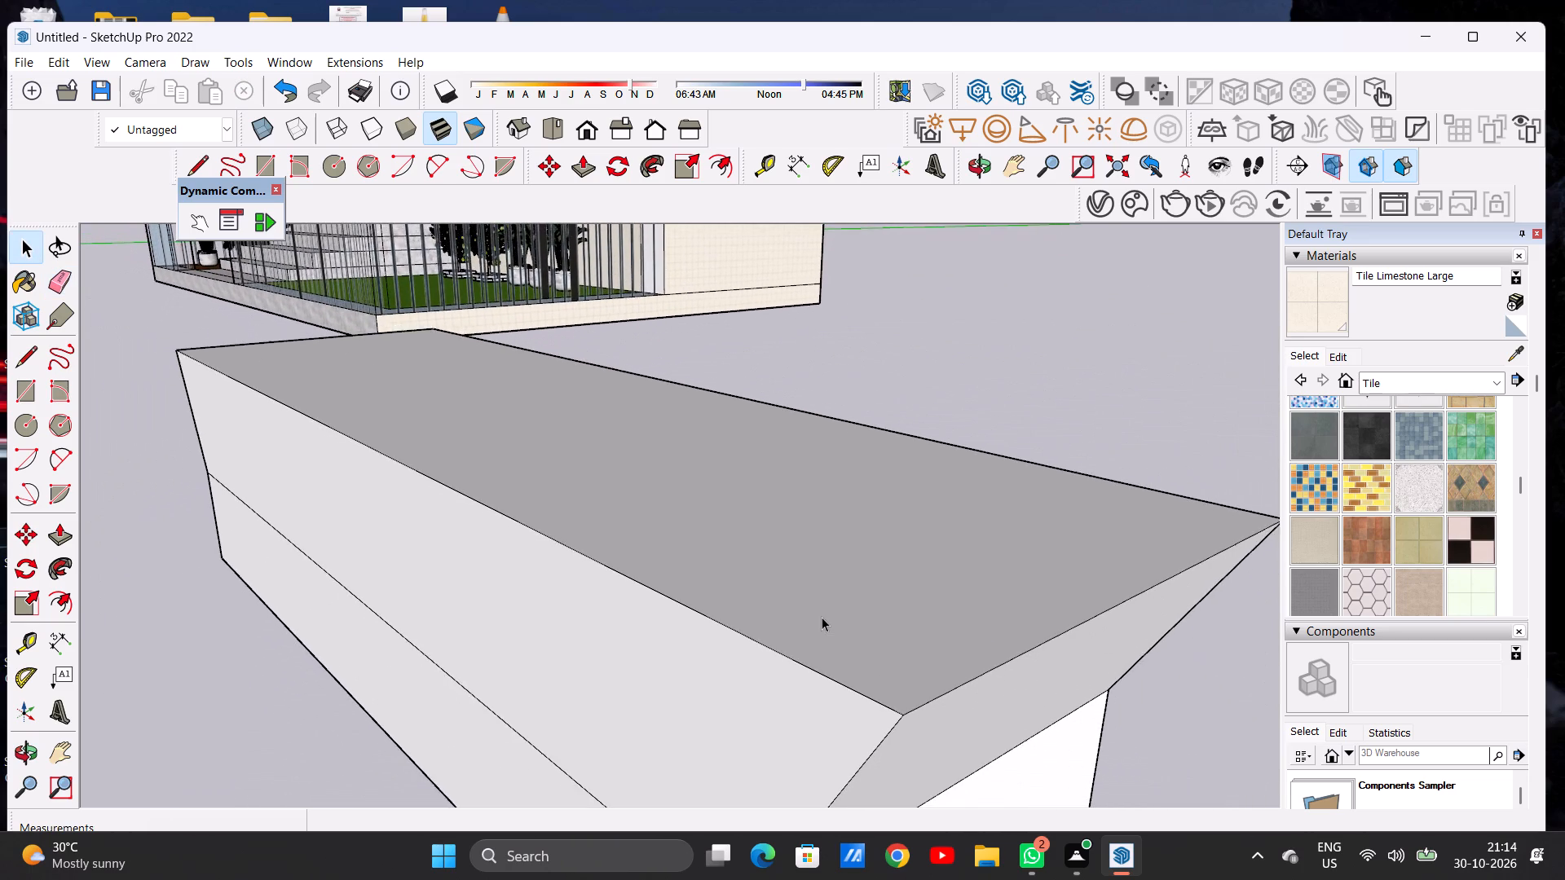
pyautogui.scroll(-20, 822, 617)
pyautogui.scroll(-19, 822, 617)
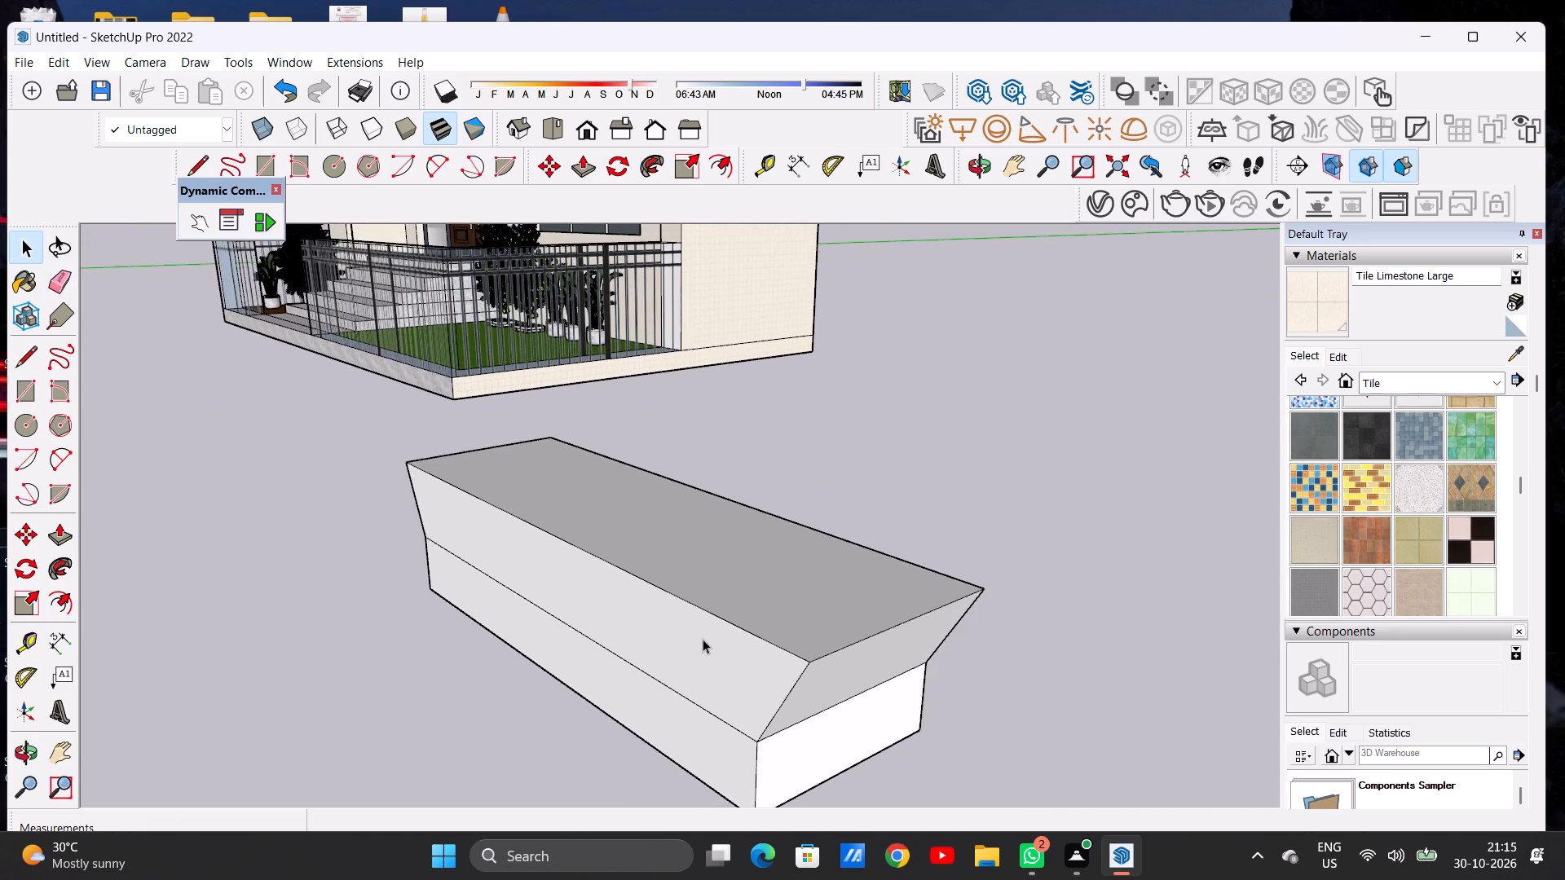
pyautogui.scroll(-1, 703, 639)
pyautogui.moveTo(637, 666); pyautogui.dragTo(919, 587, button='middle')
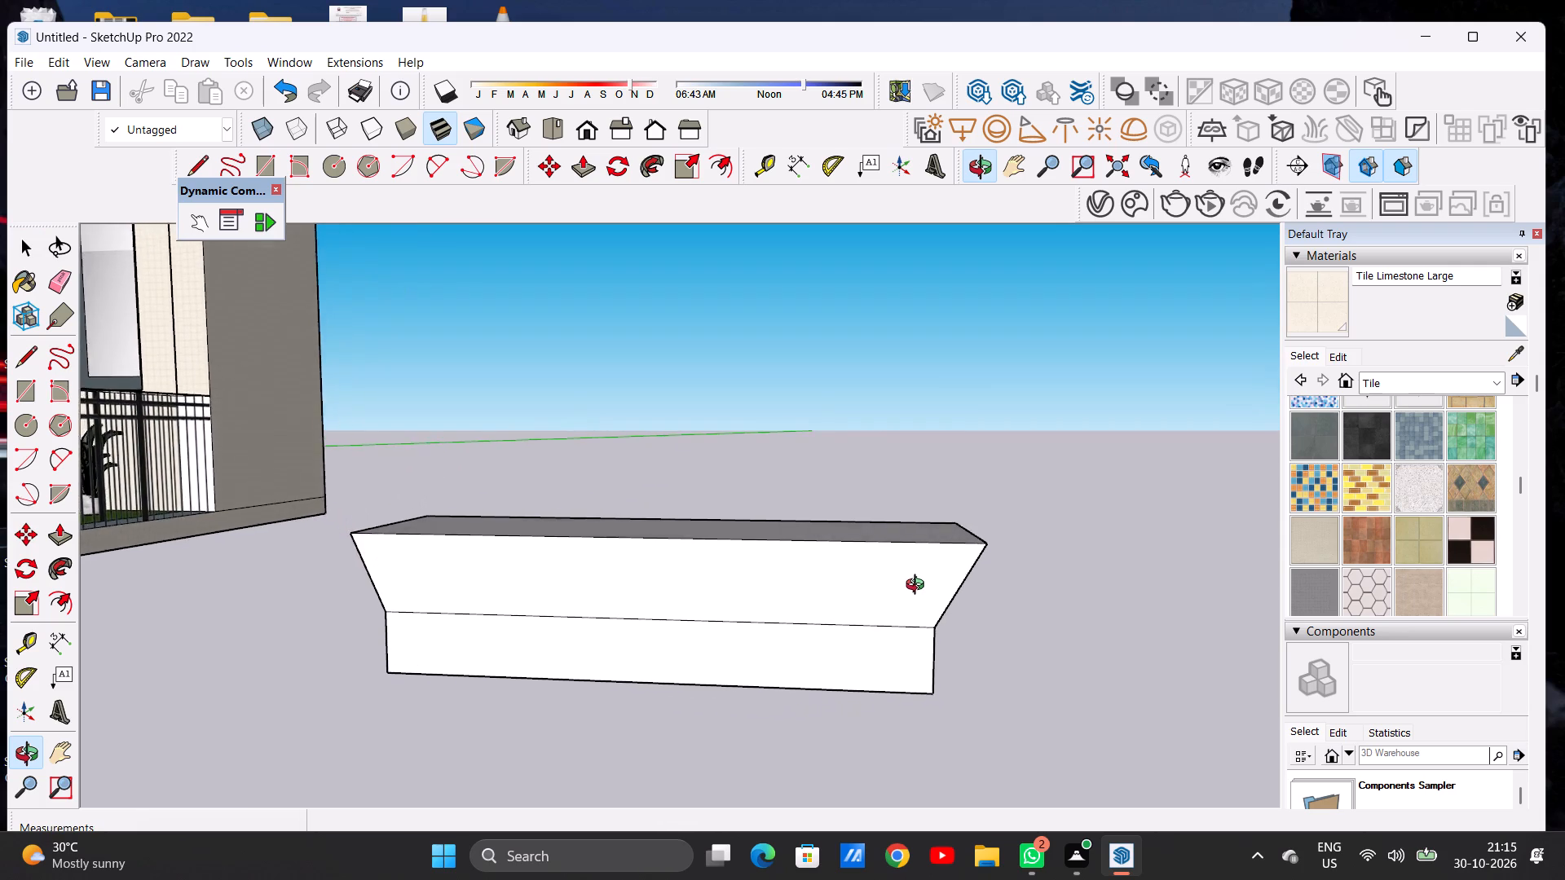
pyautogui.moveTo(919, 587); pyautogui.dragTo(932, 553, button='middle')
pyautogui.scroll(6, 800, 574)
pyautogui.moveTo(608, 609); pyautogui.dragTo(682, 574, button='middle')
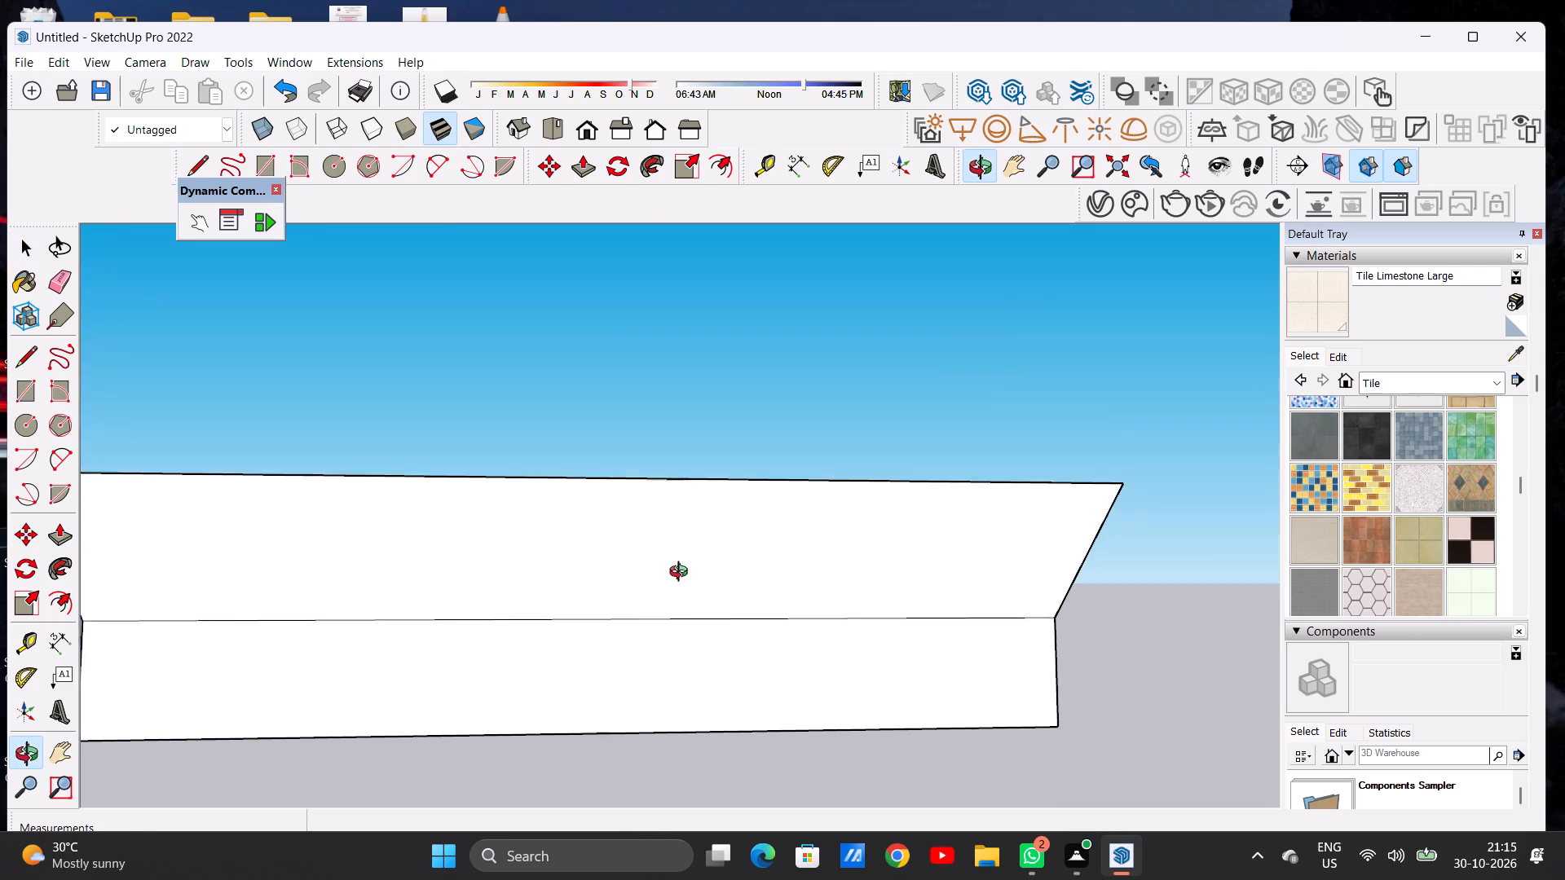
pyautogui.moveTo(682, 574); pyautogui.dragTo(672, 563, button='middle')
pyautogui.scroll(-9, 677, 620)
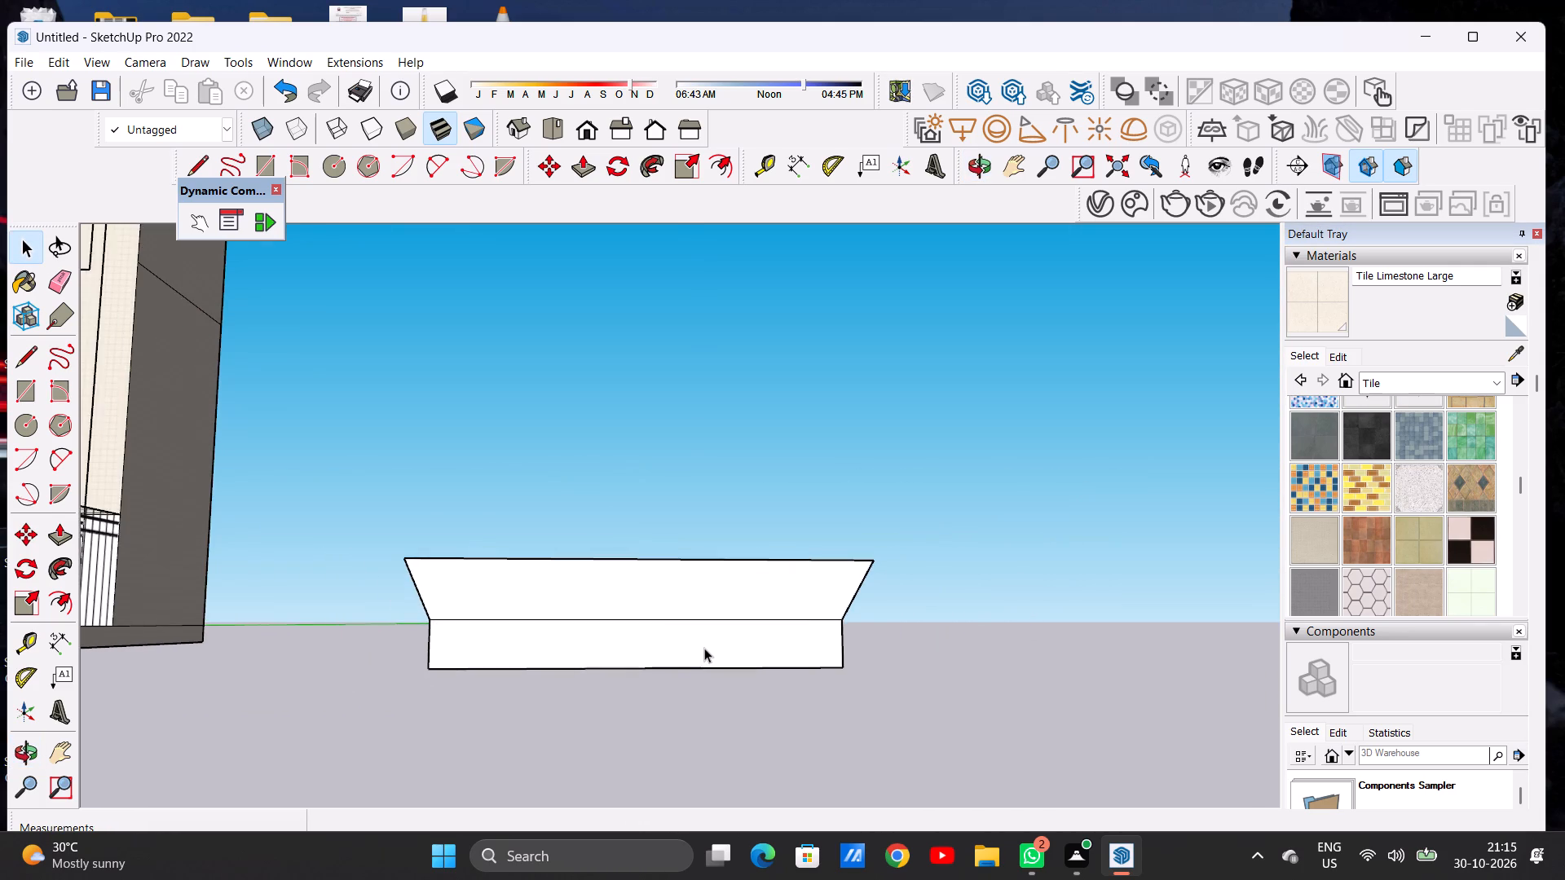
pyautogui.scroll(7, 704, 648)
pyautogui.moveTo(704, 648); pyautogui.dragTo(690, 601, button='middle')
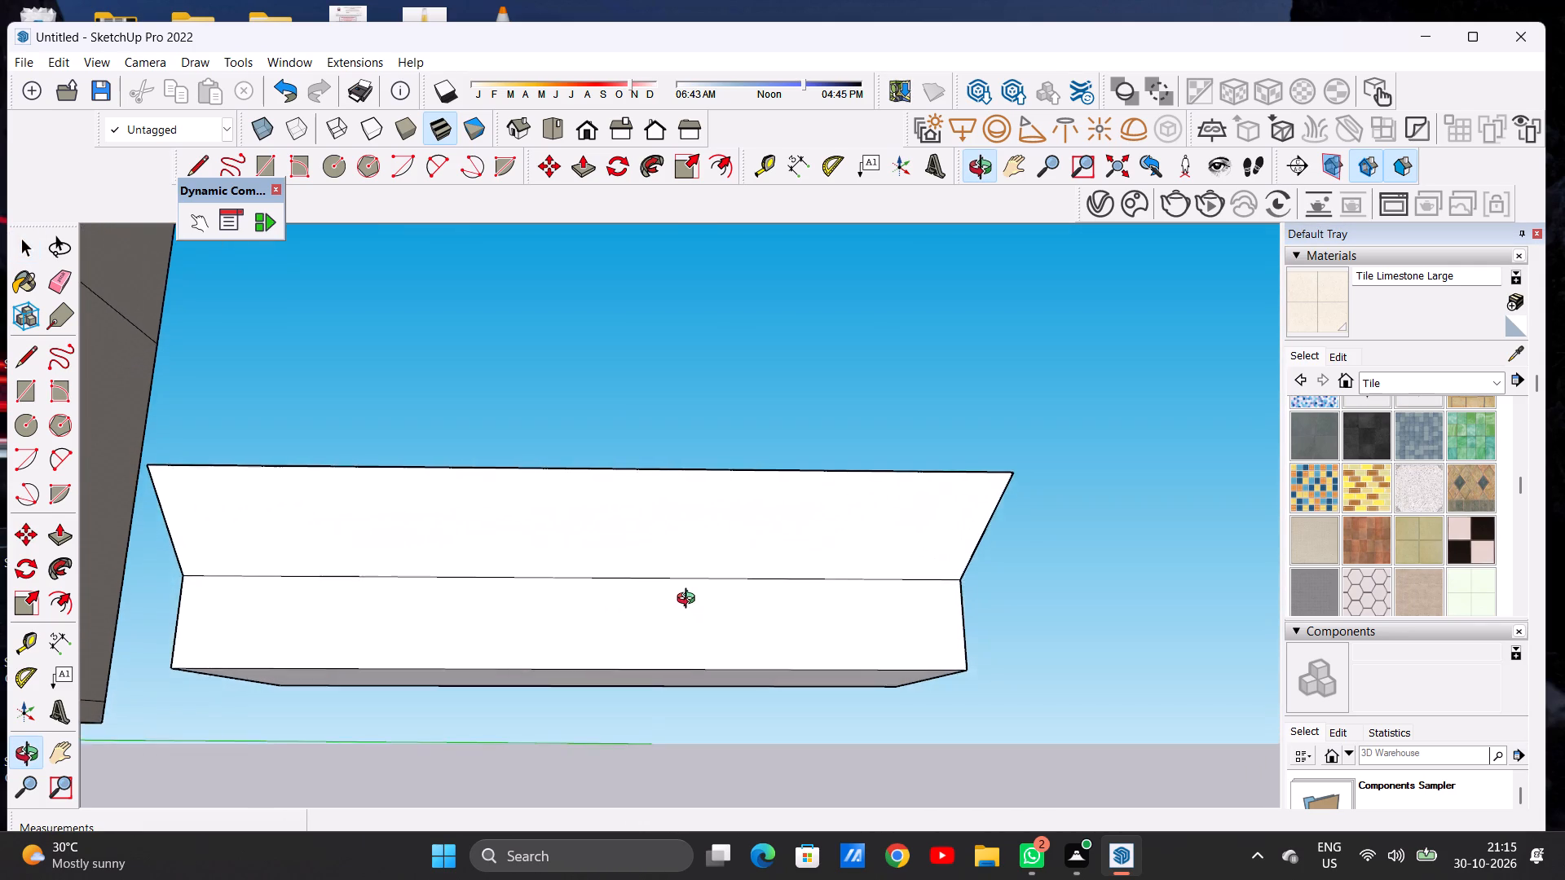
pyautogui.moveTo(690, 601); pyautogui.dragTo(683, 631, button='middle')
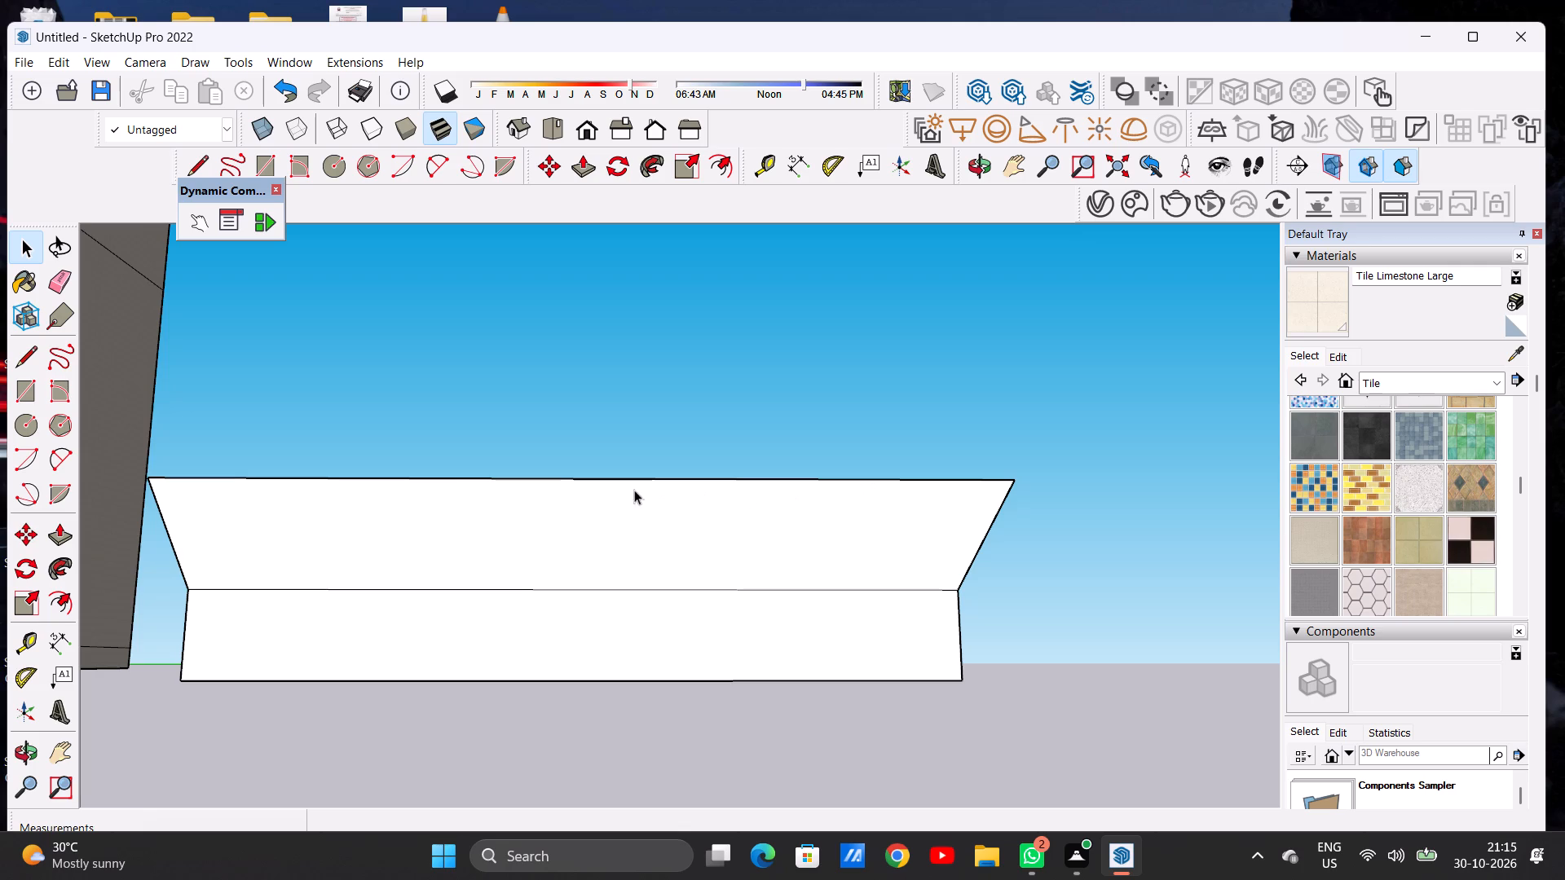
pyautogui.scroll(-7, 400, 627)
pyautogui.moveTo(558, 568); pyautogui.dragTo(560, 684, button='middle')
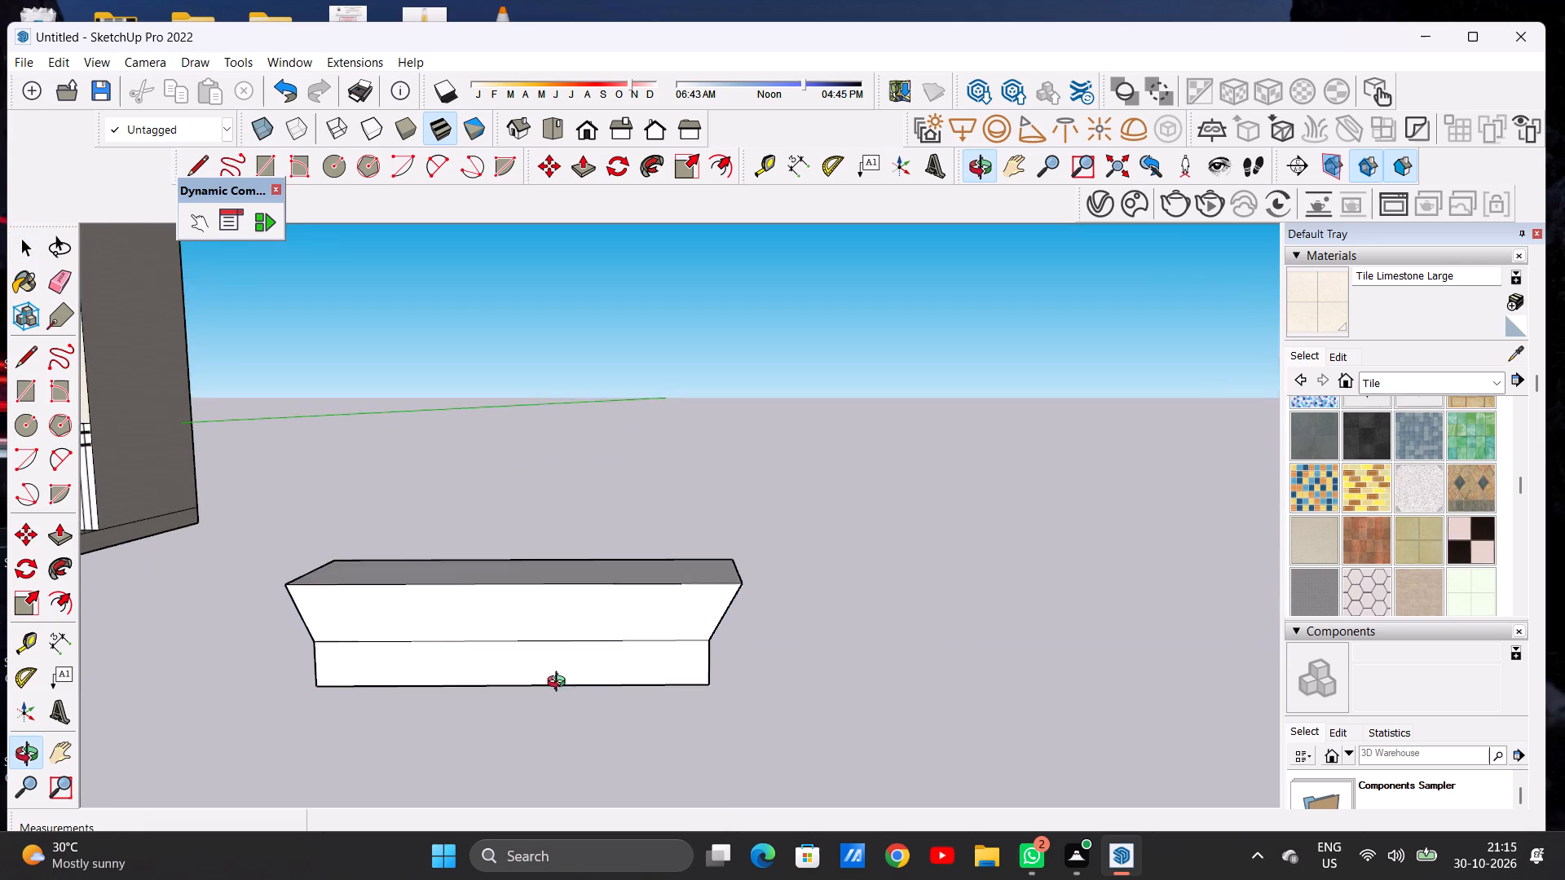
pyautogui.moveTo(560, 684); pyautogui.dragTo(560, 736, button='middle')
pyautogui.moveTo(565, 556); pyautogui.dragTo(515, 706, button='middle')
pyautogui.moveTo(637, 581); pyautogui.dragTo(280, 486, button='middle')
pyautogui.moveTo(660, 477); pyautogui.dragTo(495, 442, button='middle')
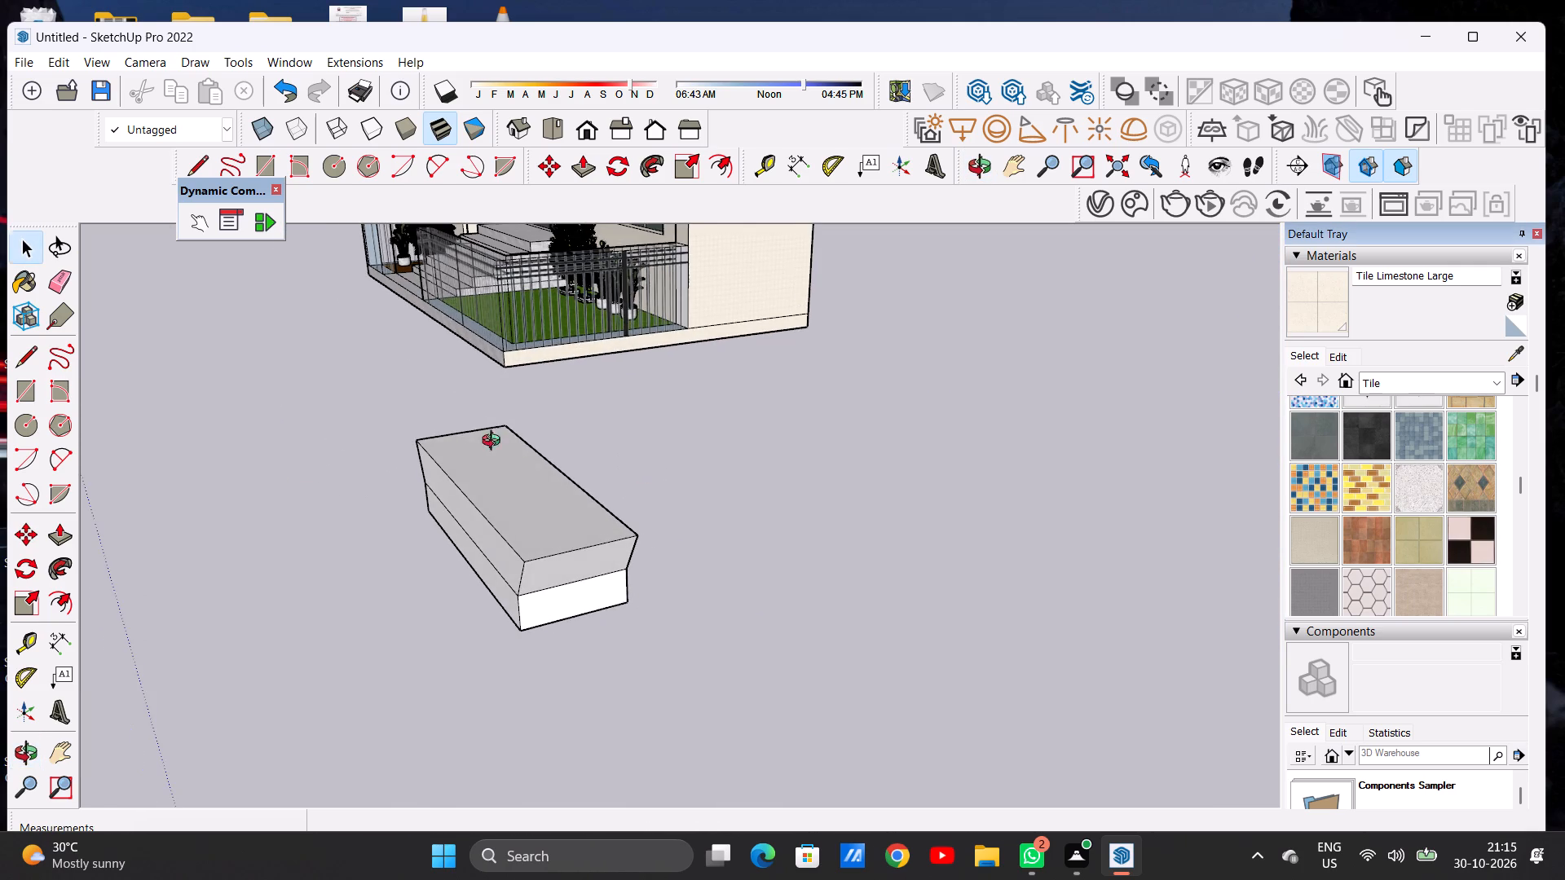
pyautogui.moveTo(495, 442); pyautogui.dragTo(472, 435, button='middle')
pyautogui.scroll(-17, 540, 604)
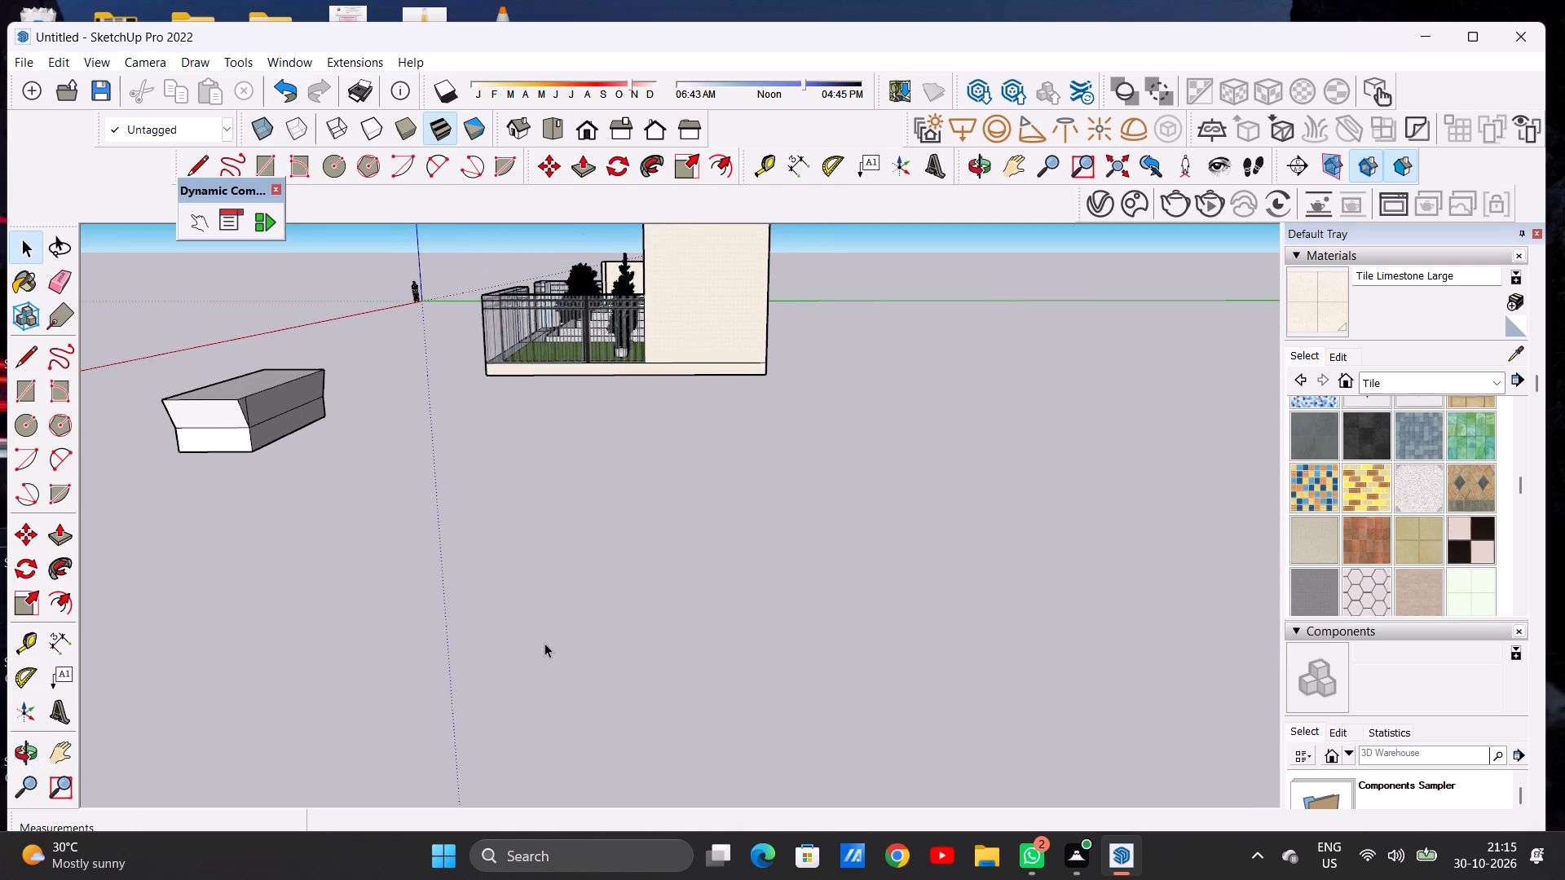
pyautogui.scroll(-18, 544, 643)
pyautogui.scroll(5, 368, 525)
pyautogui.scroll(4, 306, 471)
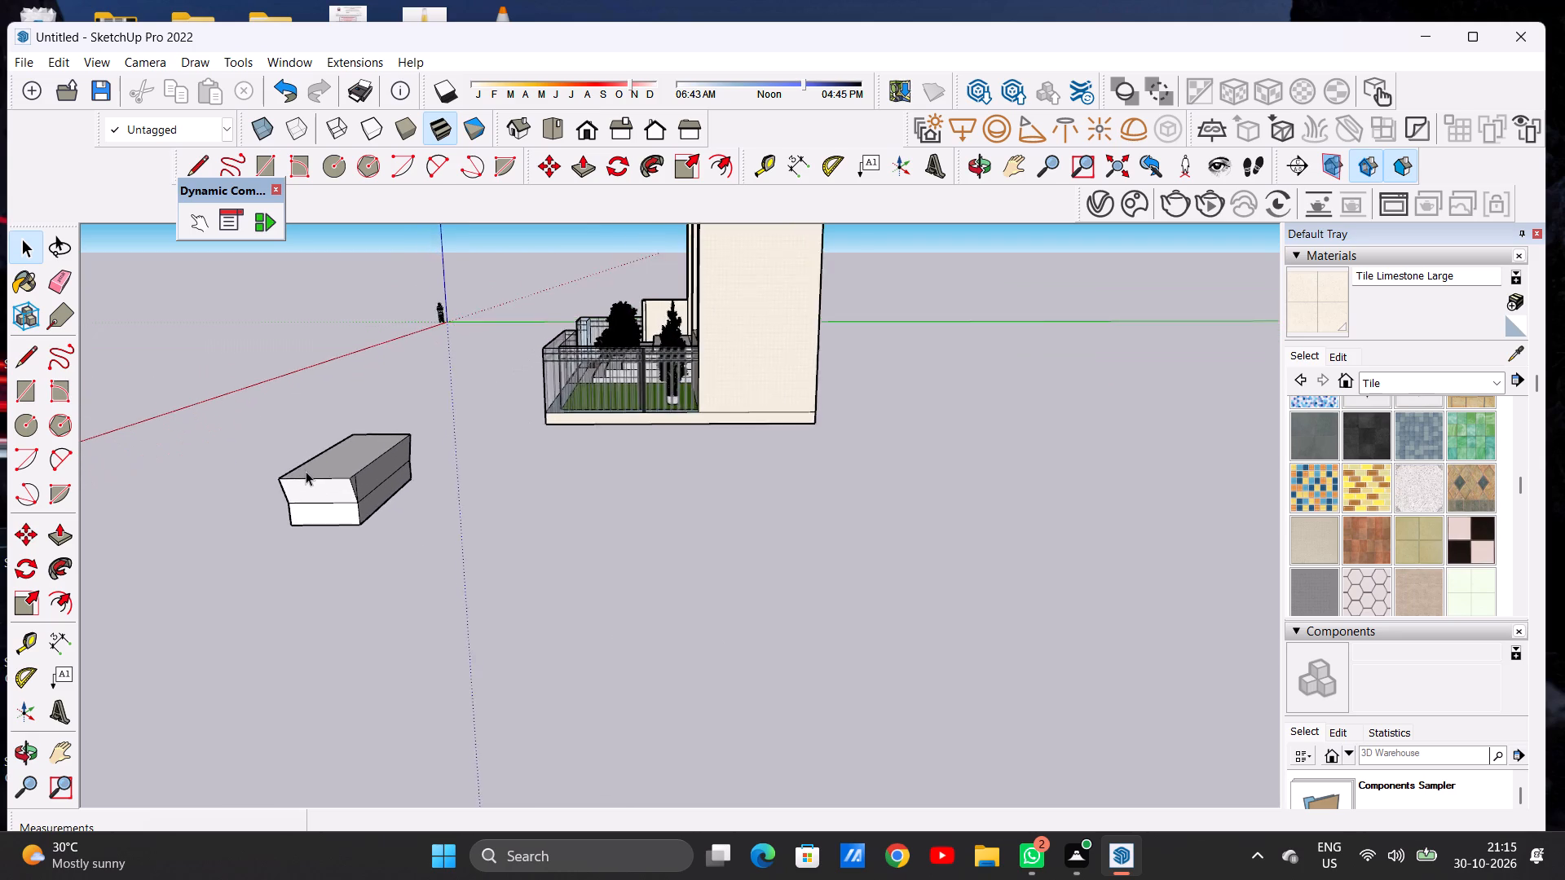
pyautogui.scroll(16, 306, 471)
pyautogui.moveTo(212, 502); pyautogui.dragTo(364, 510, button='middle')
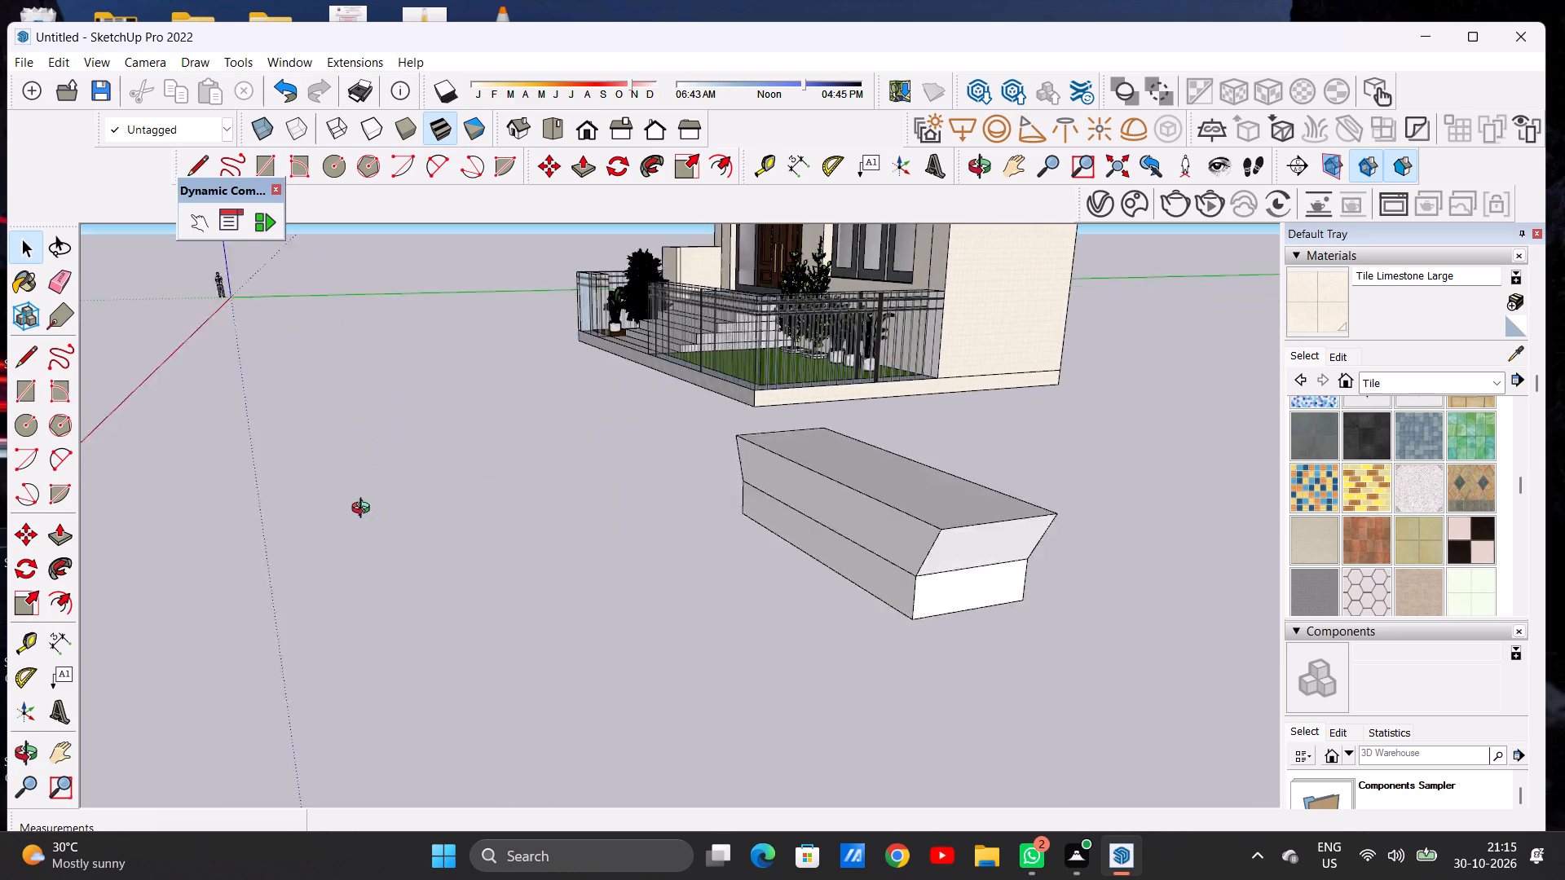
pyautogui.moveTo(364, 510); pyautogui.dragTo(453, 506, button='middle')
# Examine the townhouse front, including the fenced planting bed, the entrance steps and the low wall beside the door.
pyautogui.scroll(-18, 340, 550)
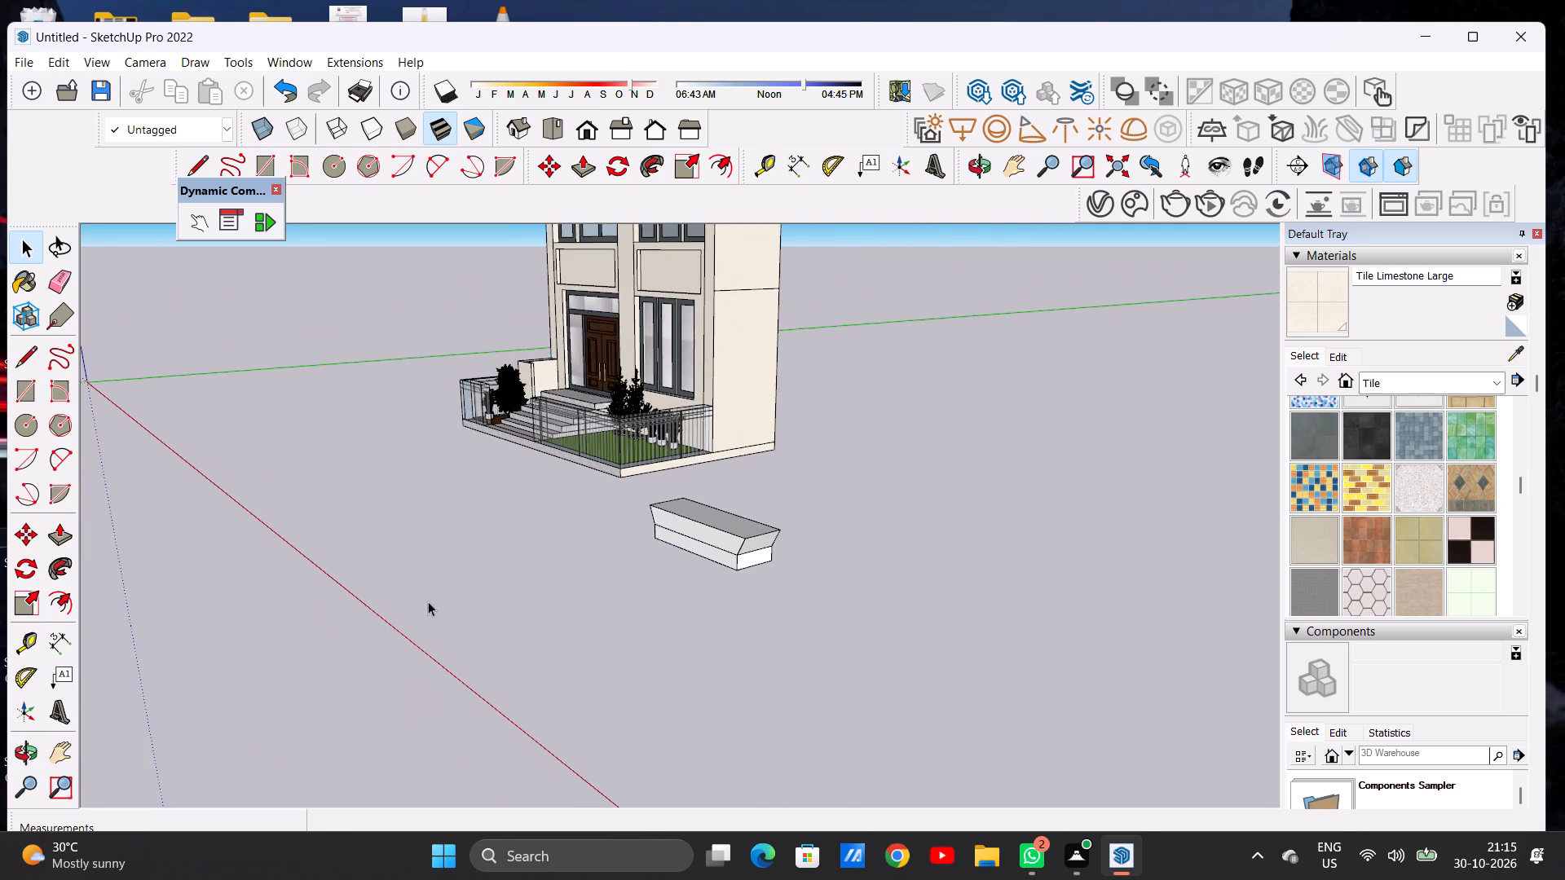
pyautogui.moveTo(448, 604); pyautogui.dragTo(542, 605, button='middle')
pyautogui.scroll(-19, 541, 612)
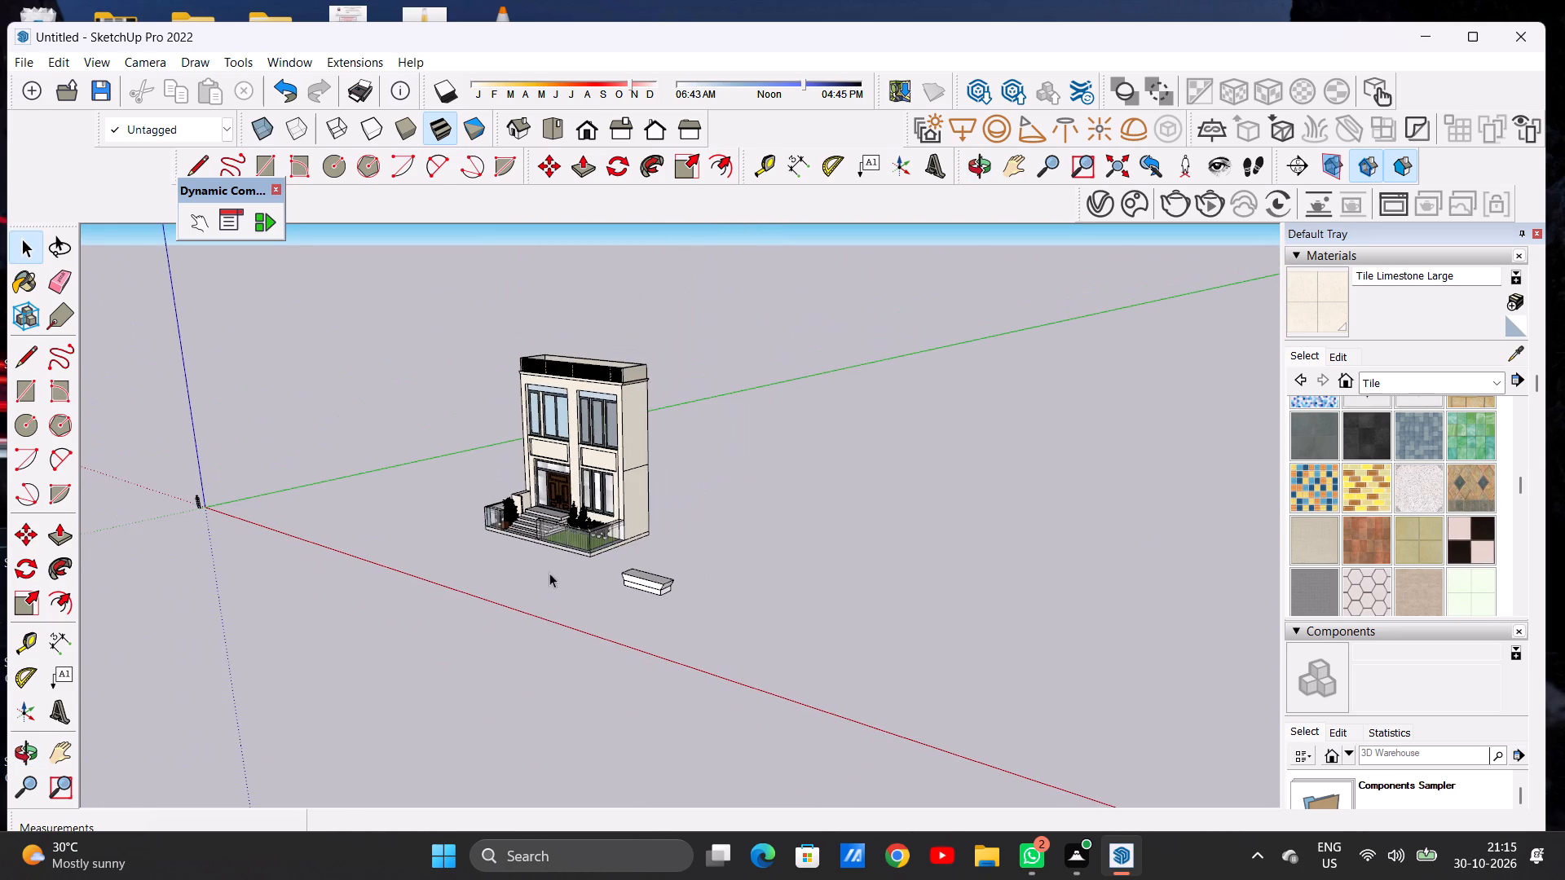
pyautogui.moveTo(537, 542); pyautogui.dragTo(785, 521, button='middle')
pyautogui.scroll(6, 583, 559)
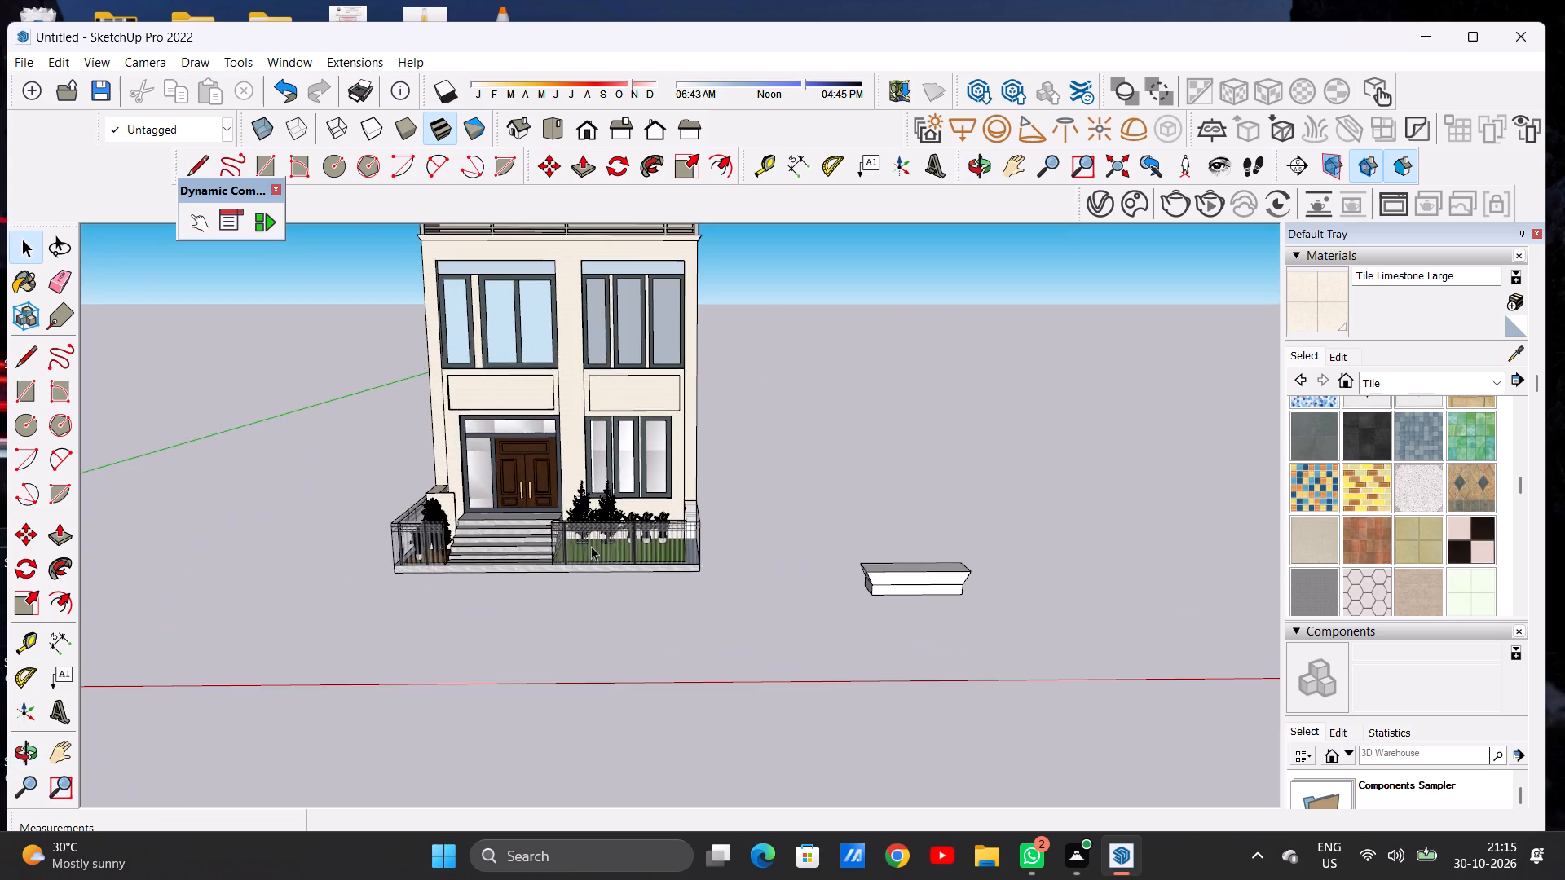
pyautogui.scroll(7, 630, 524)
pyautogui.scroll(-1, 630, 524)
pyautogui.scroll(1, 612, 539)
pyautogui.scroll(-1, 612, 539)
pyautogui.scroll(4, 612, 539)
pyautogui.scroll(-1, 604, 539)
pyautogui.scroll(14, 604, 539)
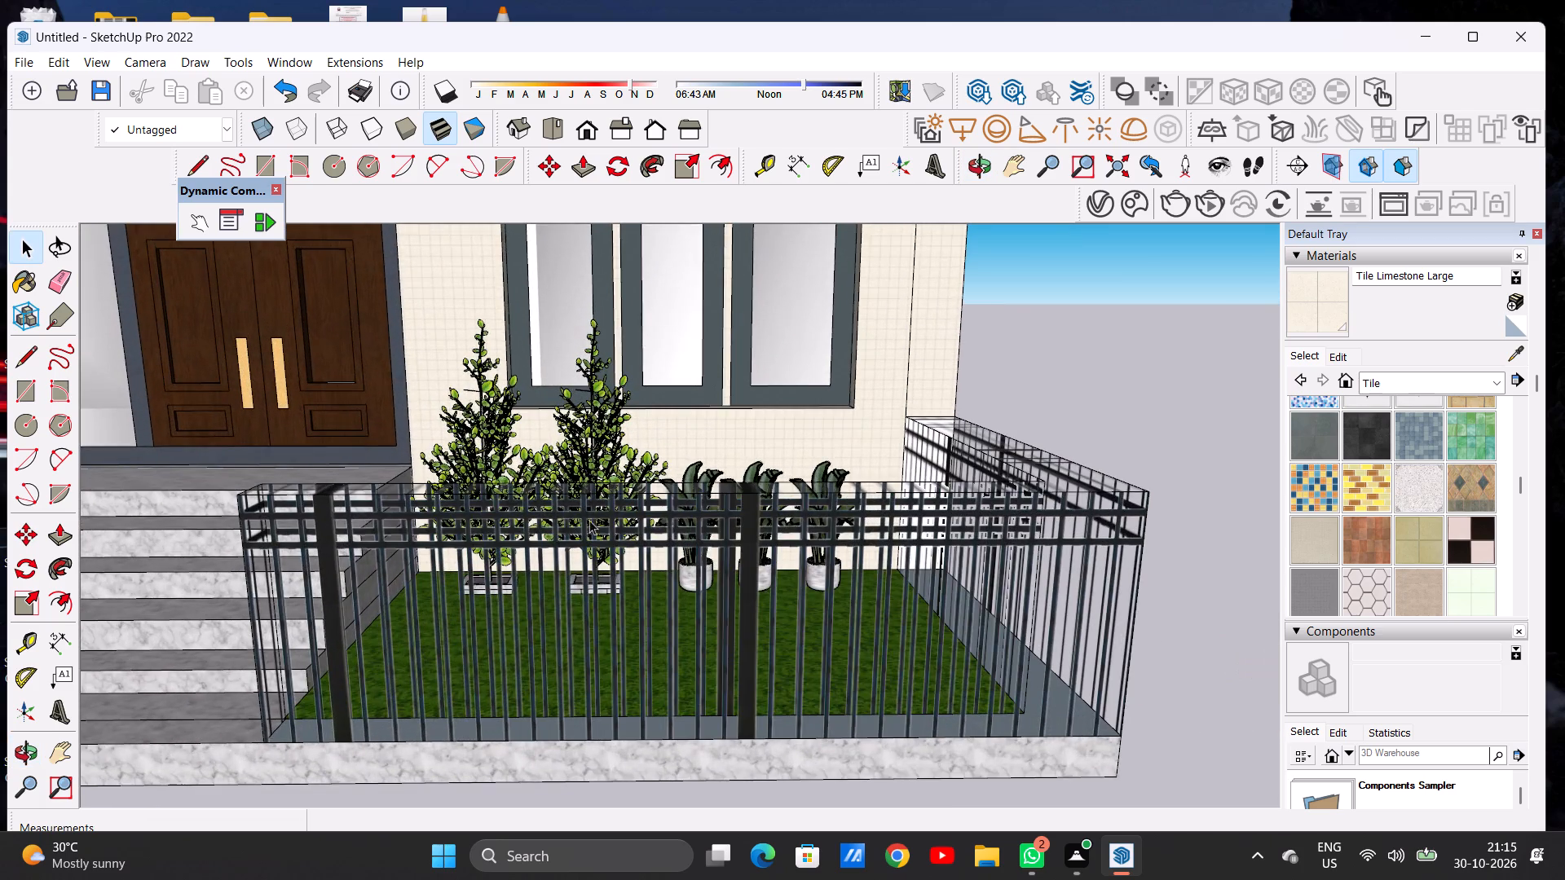
pyautogui.moveTo(606, 522); pyautogui.dragTo(550, 704, button='middle')
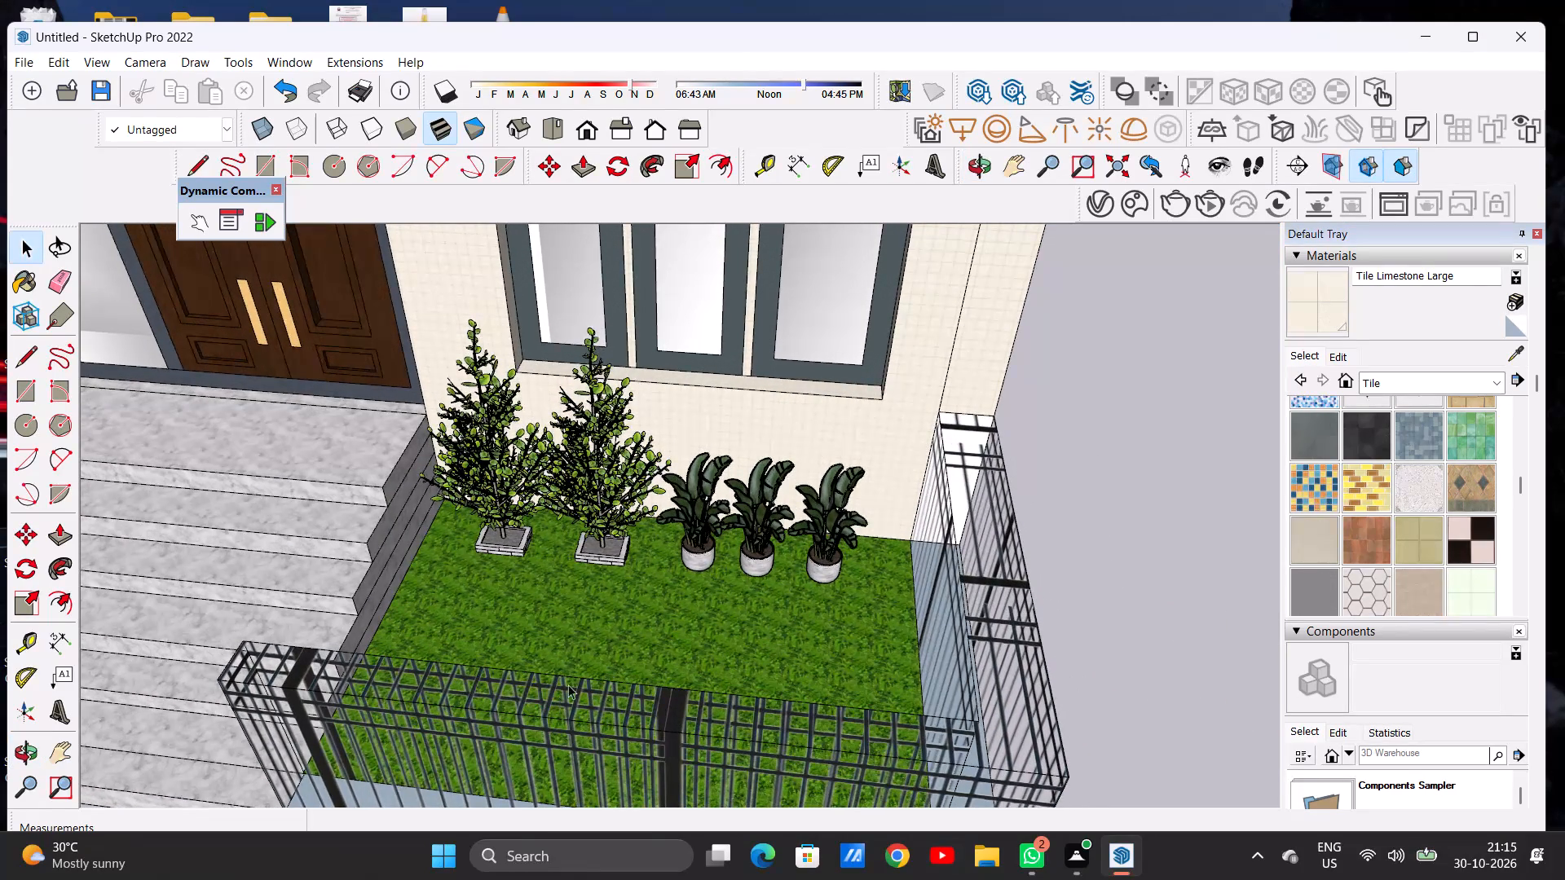
pyautogui.scroll(3, 571, 647)
pyautogui.scroll(-1, 571, 647)
pyautogui.scroll(2, 571, 647)
pyautogui.scroll(-8, 637, 647)
pyautogui.scroll(-13, 769, 605)
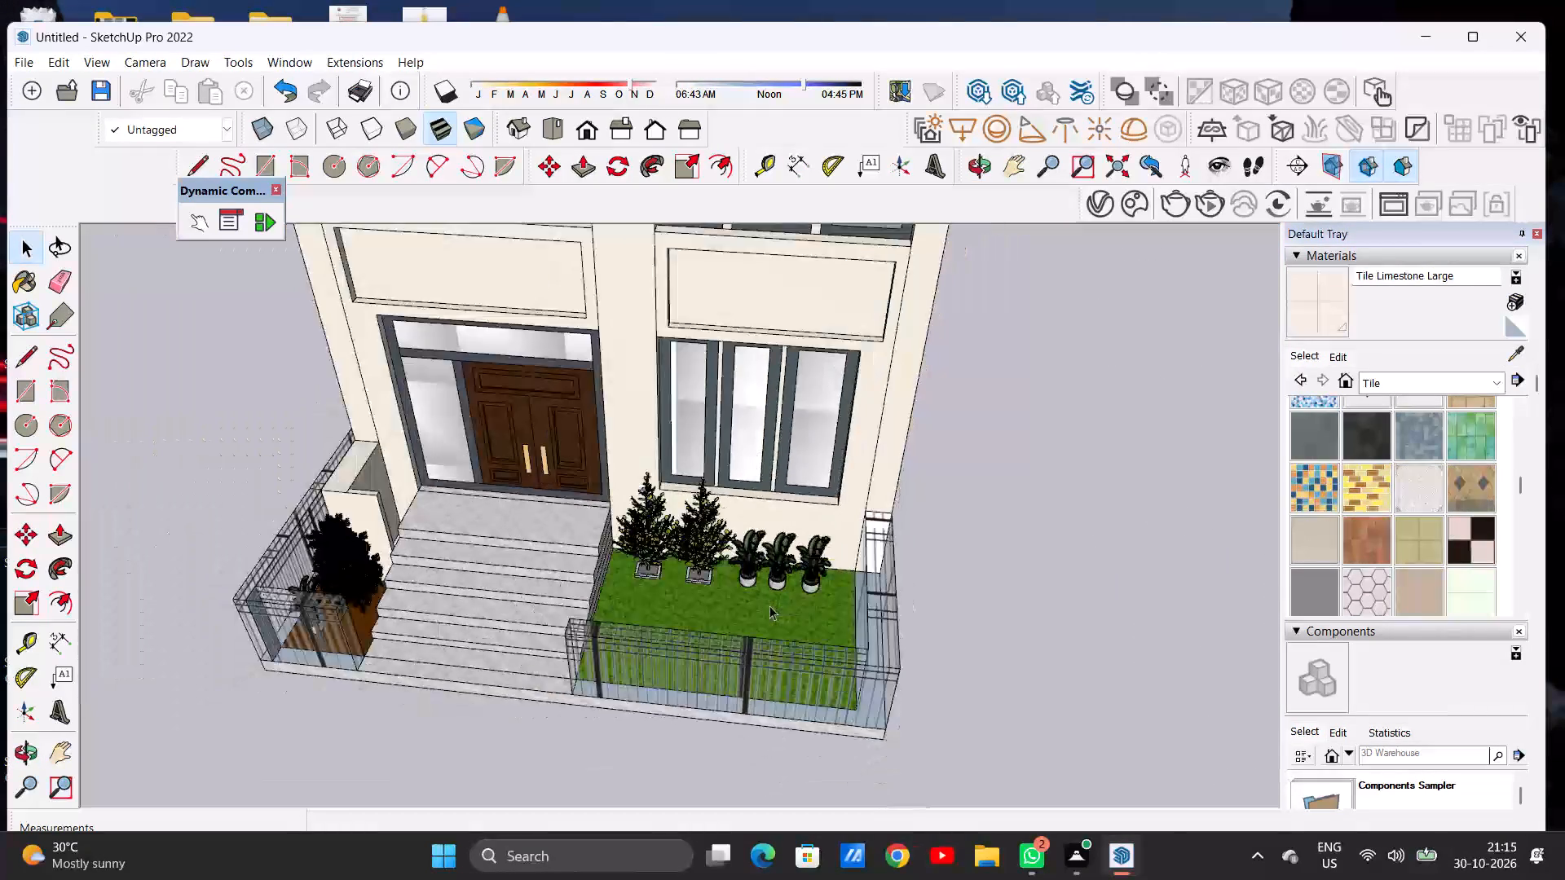
pyautogui.scroll(-7, 769, 605)
pyautogui.scroll(1, 734, 618)
pyautogui.moveTo(671, 644); pyautogui.dragTo(593, 543, button='middle')
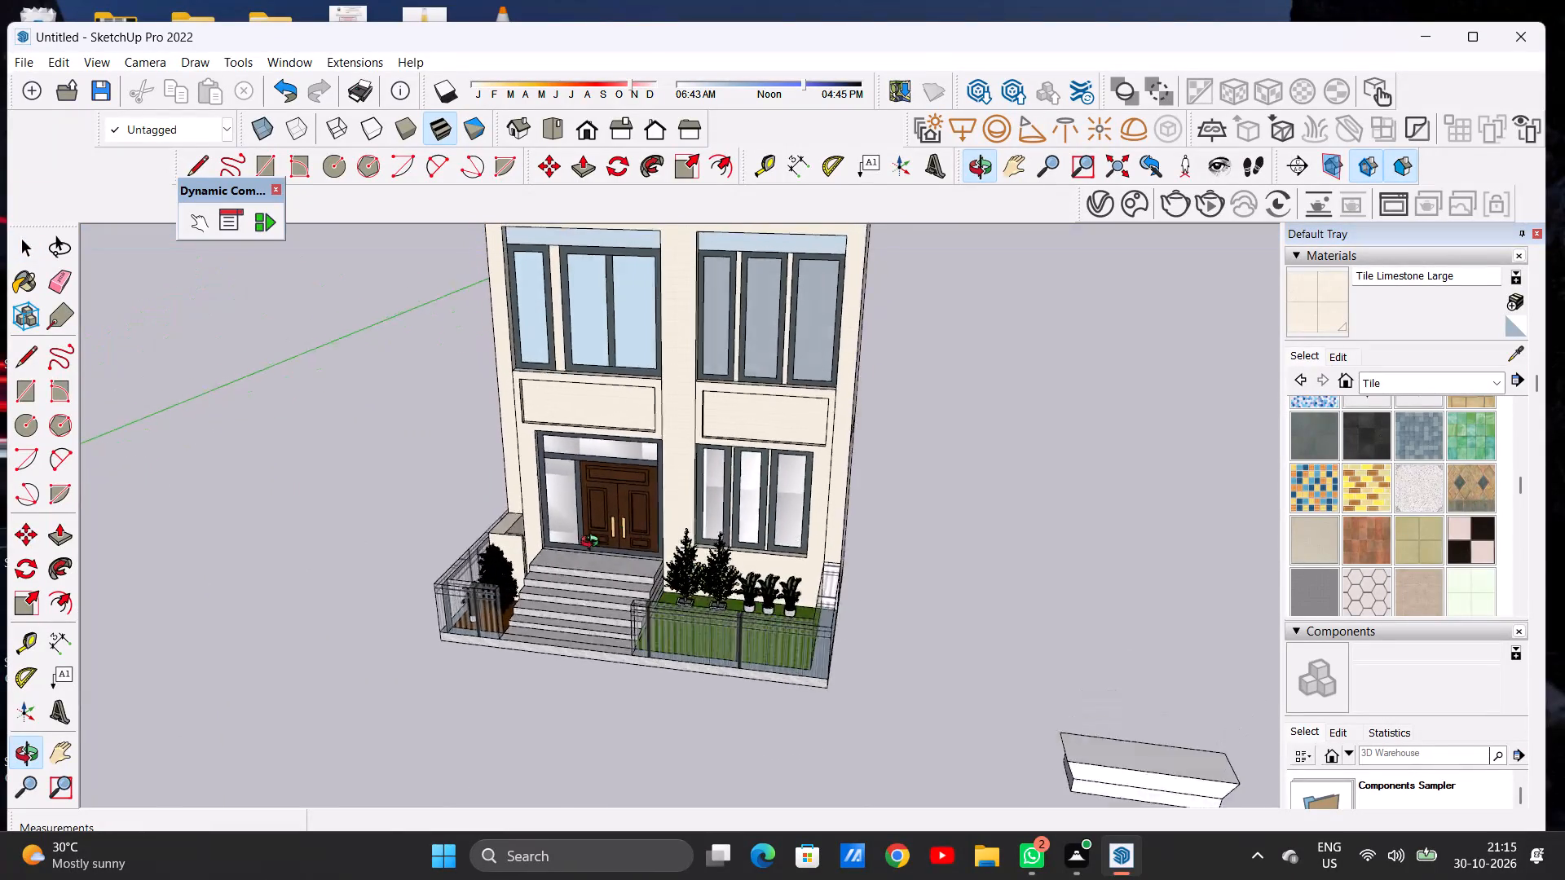
pyautogui.moveTo(593, 543); pyautogui.dragTo(489, 594, button='middle')
pyautogui.scroll(20, 510, 503)
pyautogui.scroll(2, 510, 503)
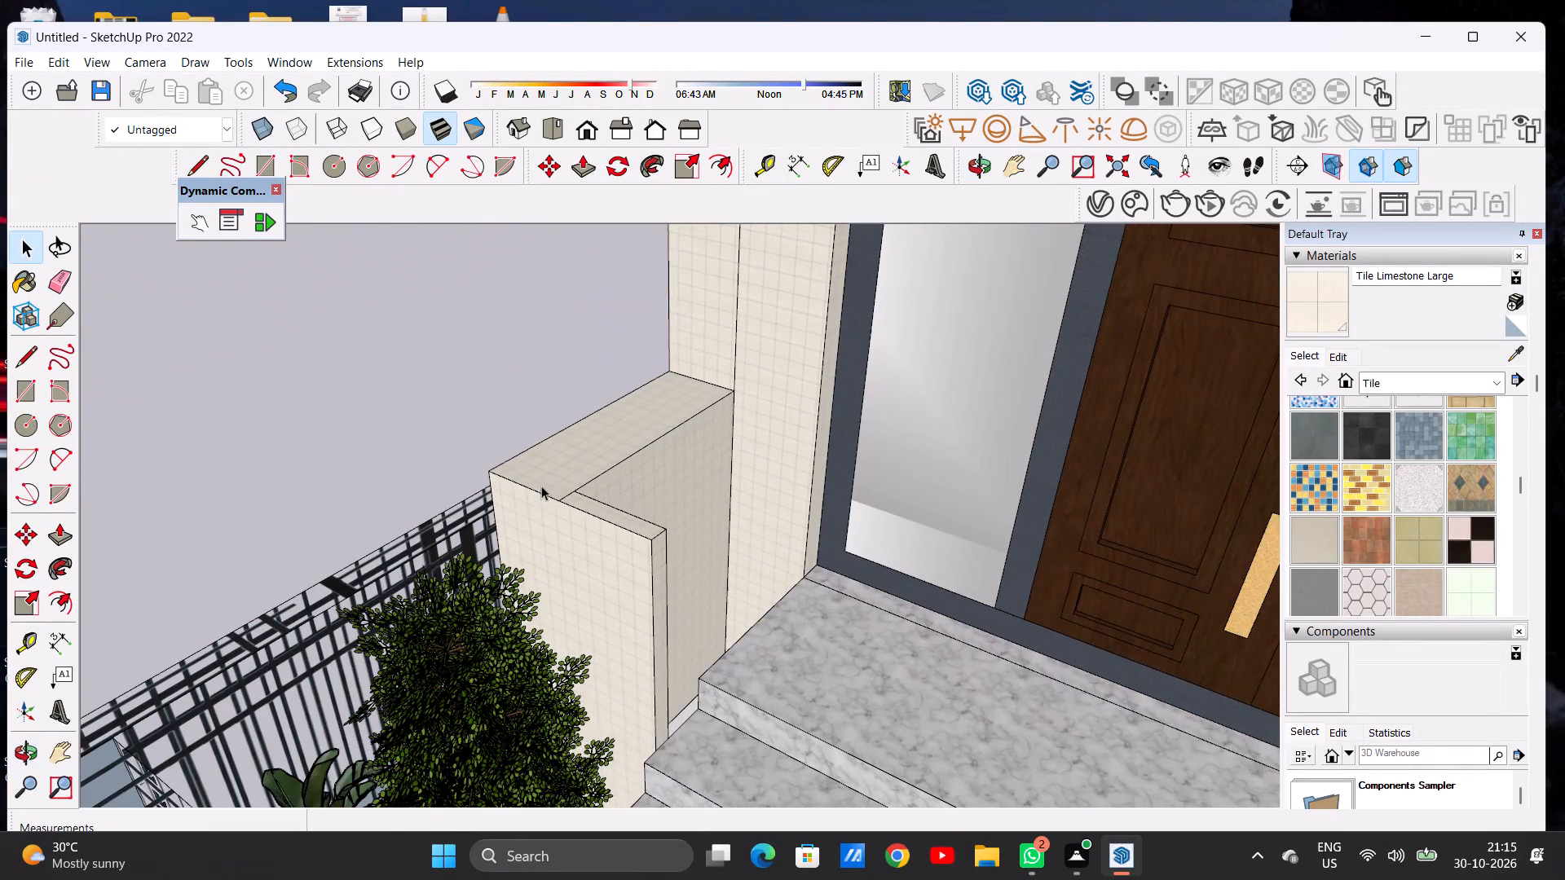
# Delete the freestanding flared block from the ground beside the townhouse.
pyautogui.moveTo(644, 486); pyautogui.dragTo(366, 535, button='middle')
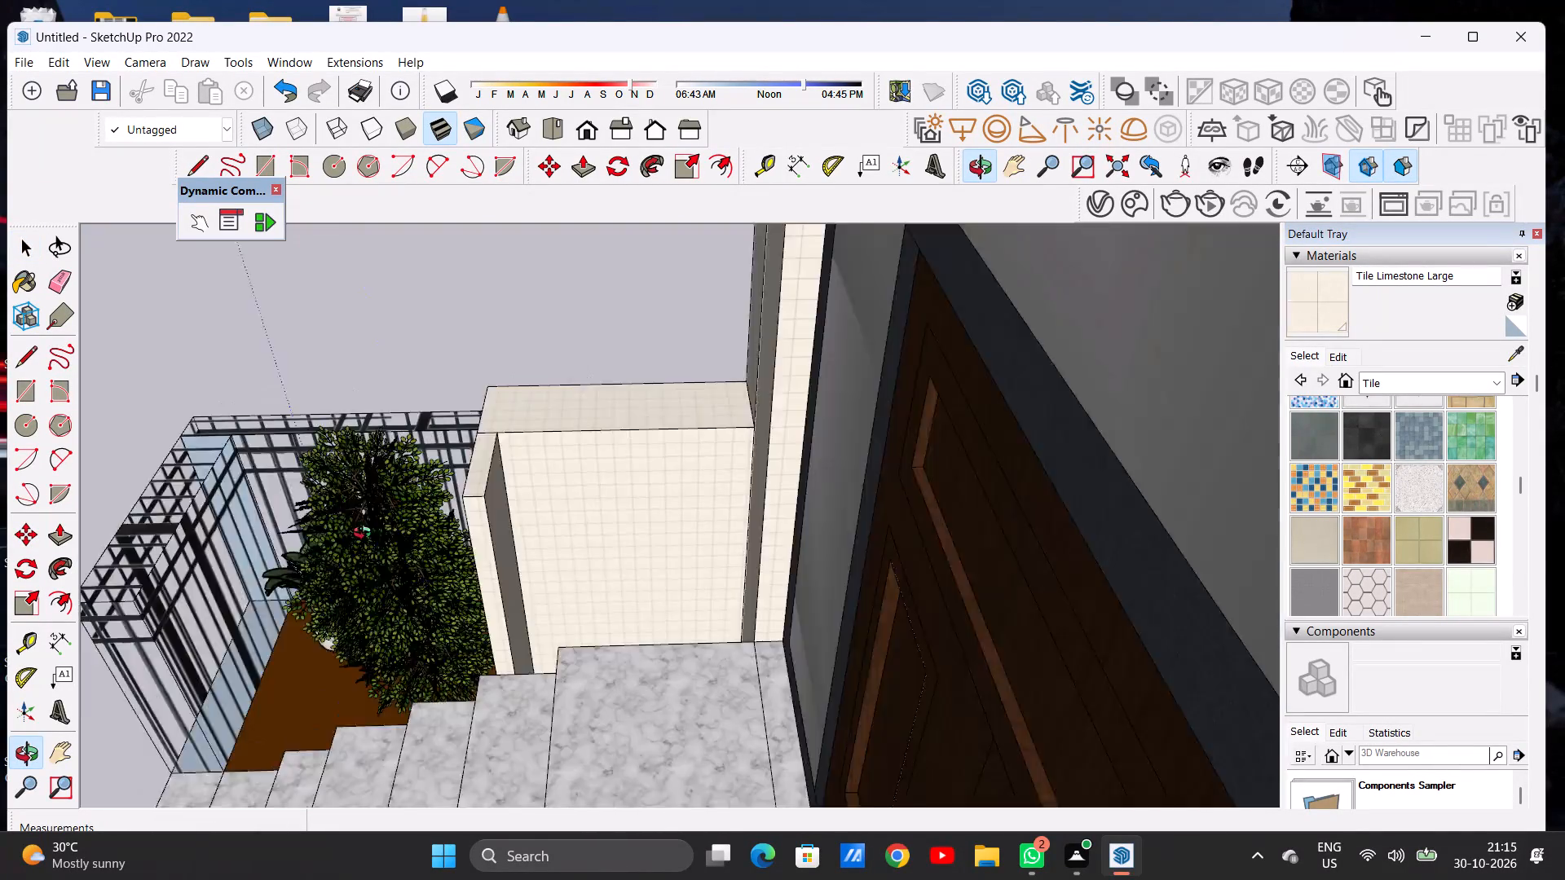
pyautogui.moveTo(366, 535); pyautogui.dragTo(807, 443, button='middle')
pyautogui.scroll(-5, 648, 592)
pyautogui.scroll(-6, 547, 609)
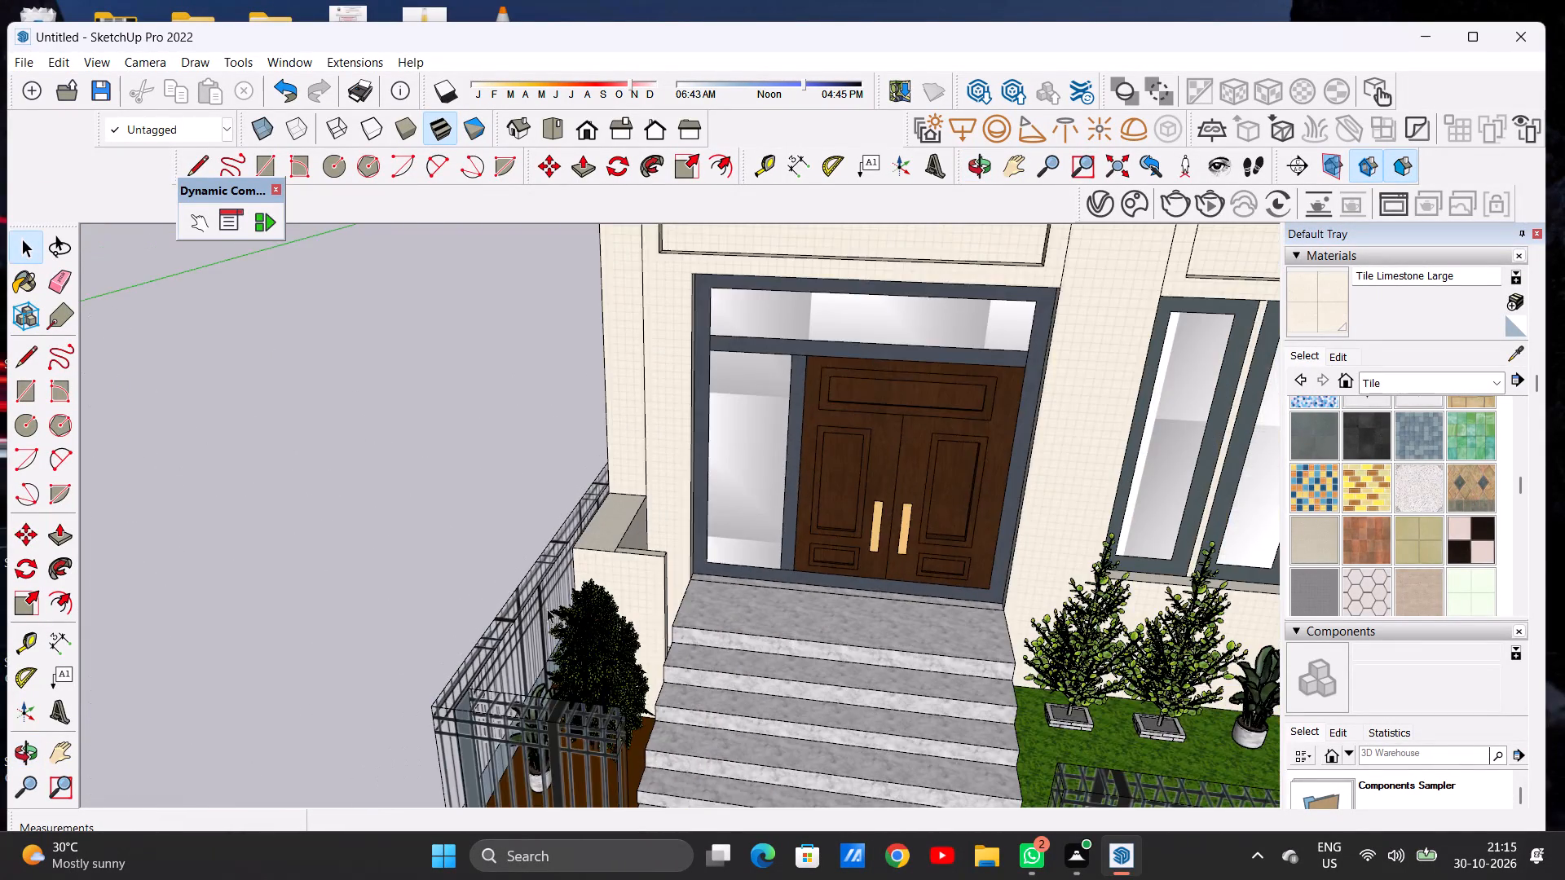
pyautogui.scroll(-13, 547, 609)
pyautogui.scroll(1, 562, 607)
pyautogui.scroll(-12, 562, 607)
pyautogui.moveTo(638, 647); pyautogui.dragTo(668, 592, button='middle')
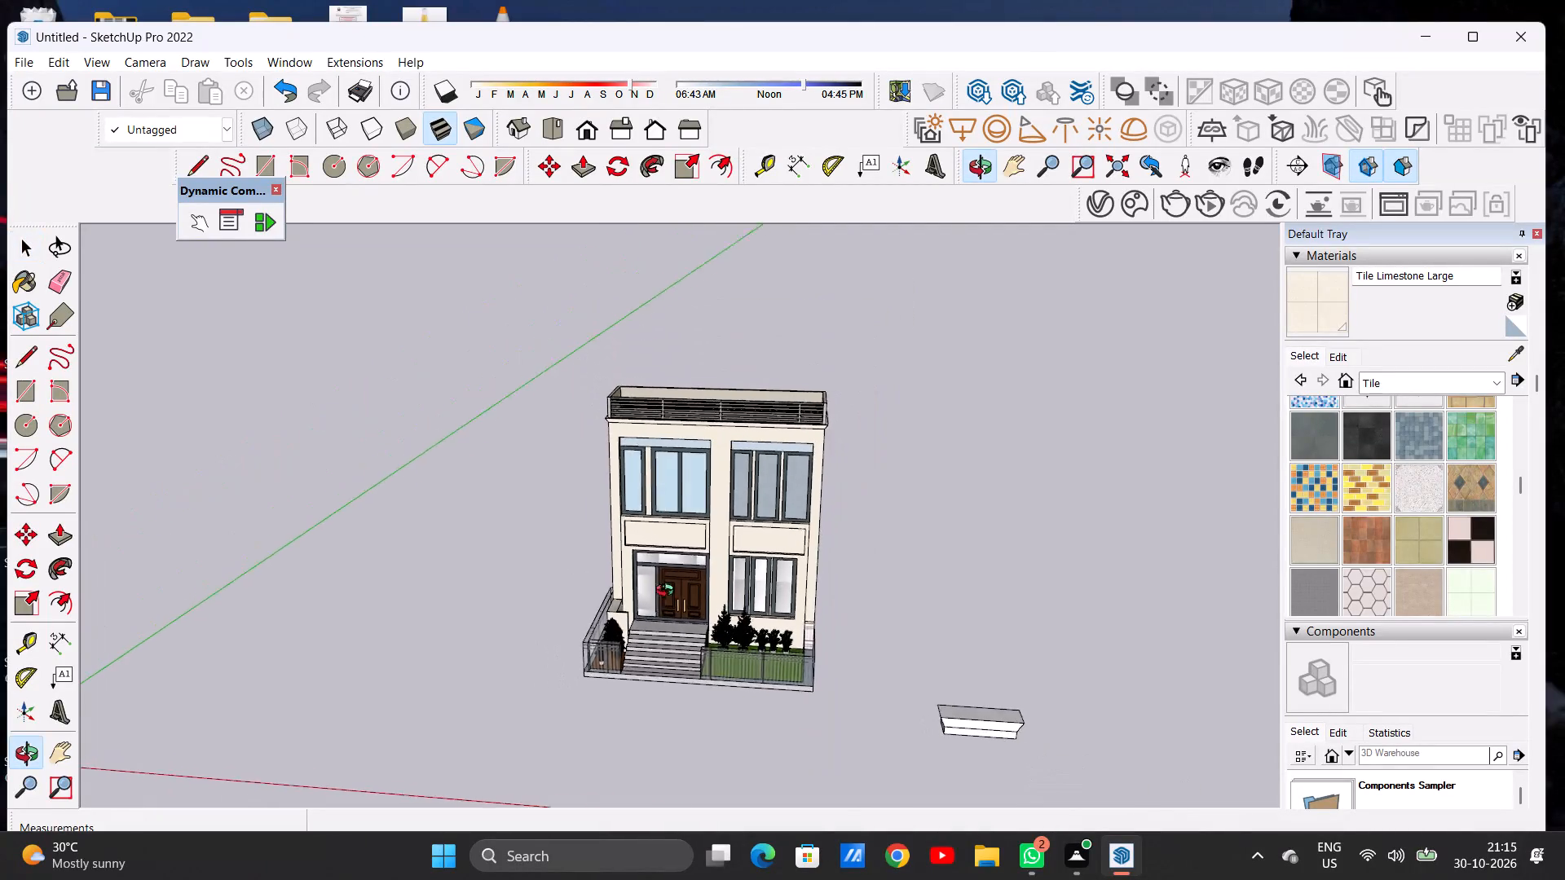
pyautogui.moveTo(668, 592); pyautogui.dragTo(652, 582, button='middle')
pyautogui.scroll(13, 1003, 750)
pyautogui.scroll(-1, 973, 716)
pyautogui.scroll(2, 973, 716)
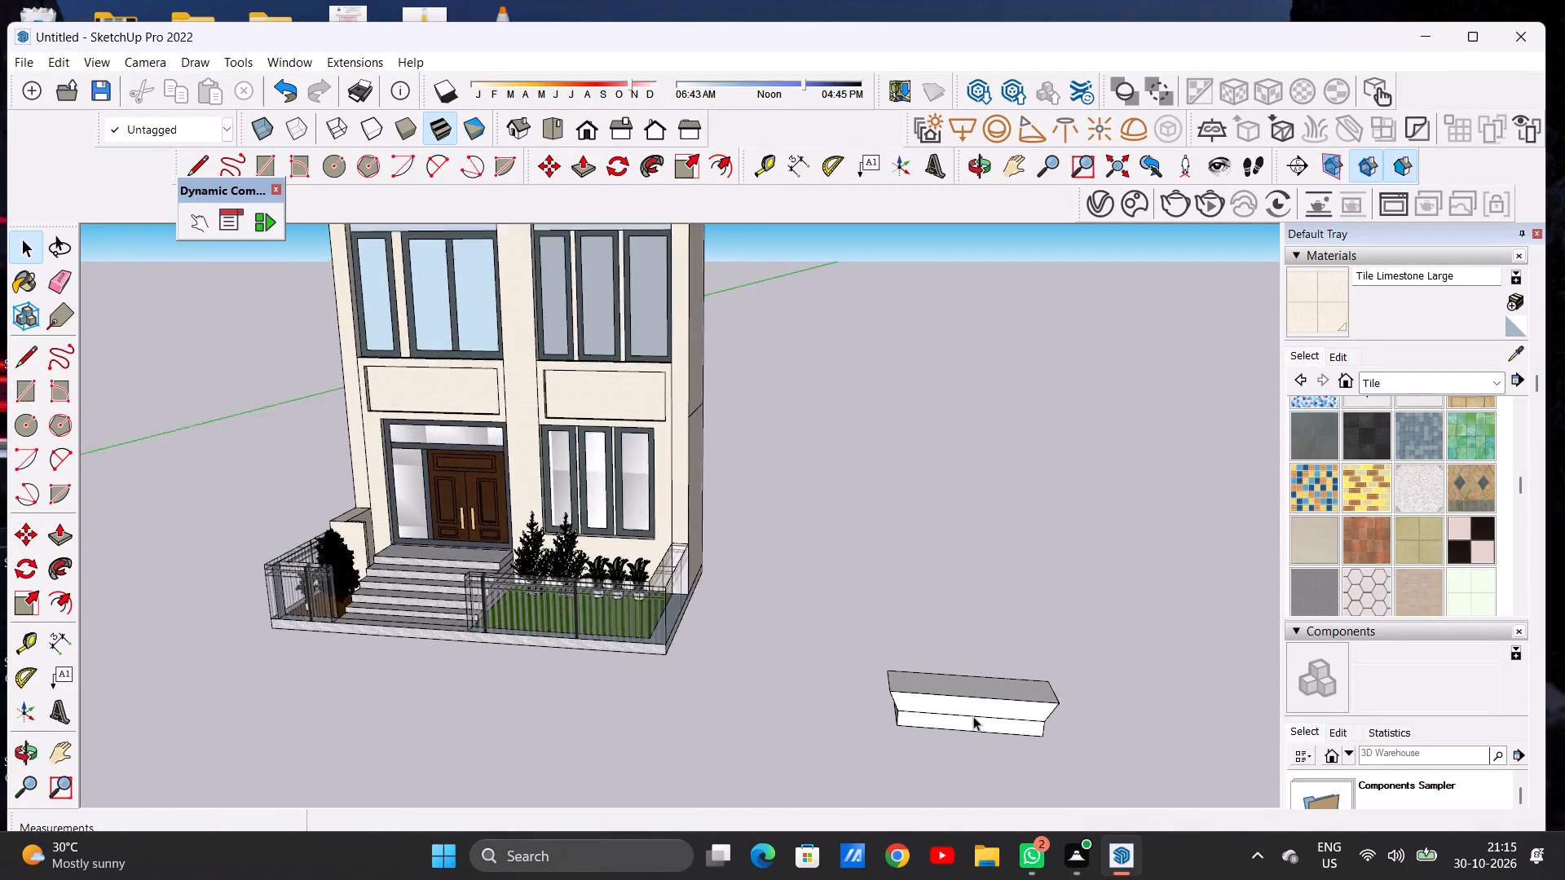
pyautogui.scroll(6, 973, 716)
pyautogui.tripleClick(973, 716)
pyautogui.click(973, 716)
pyautogui.click(973, 716)
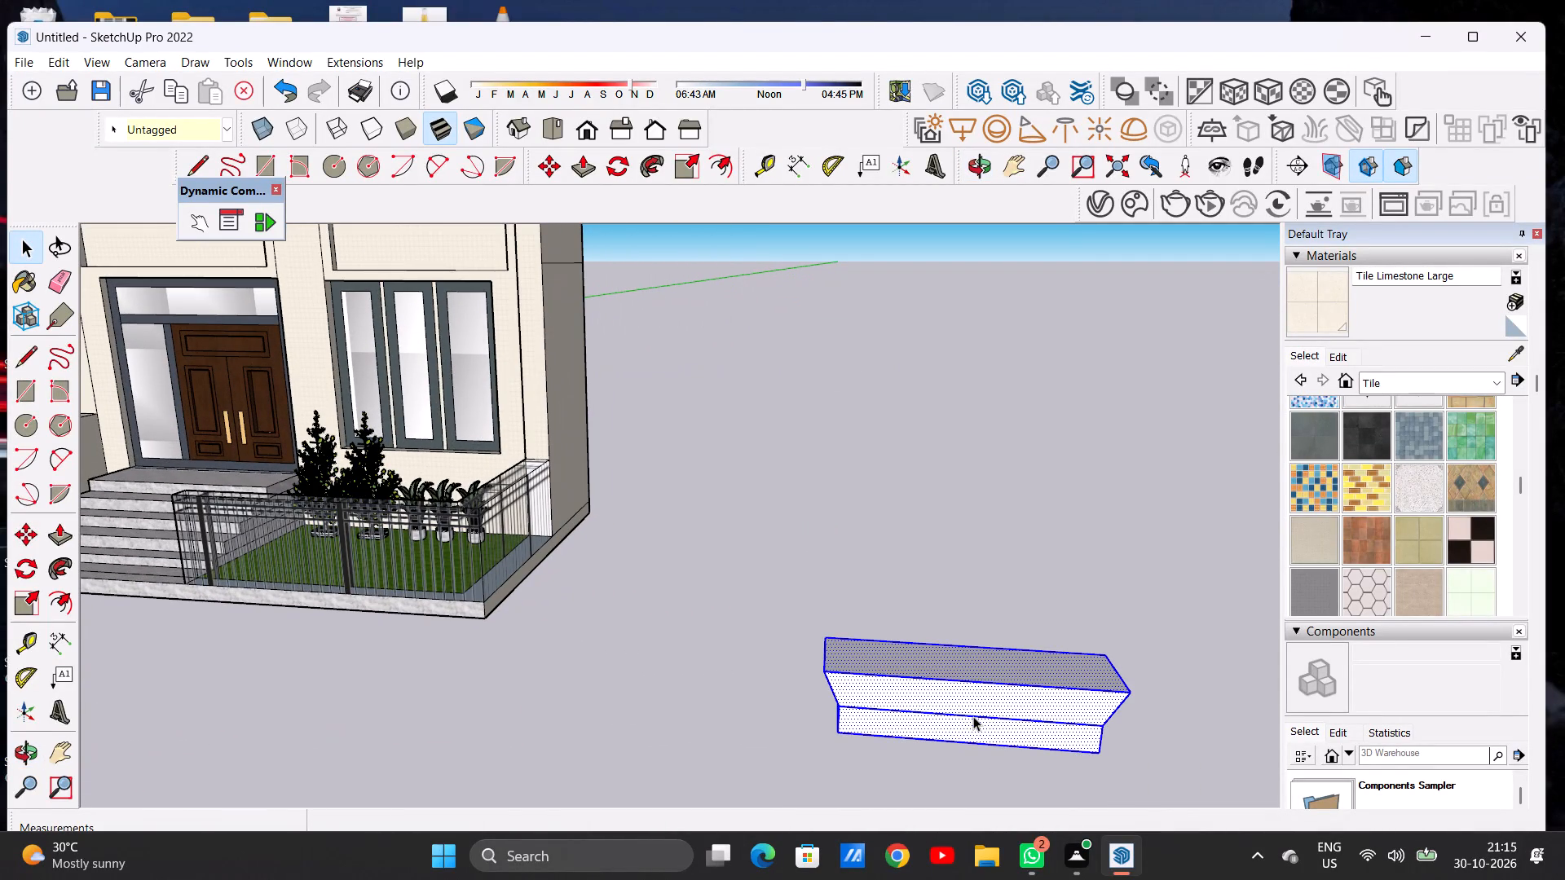
pyautogui.press('Delete')
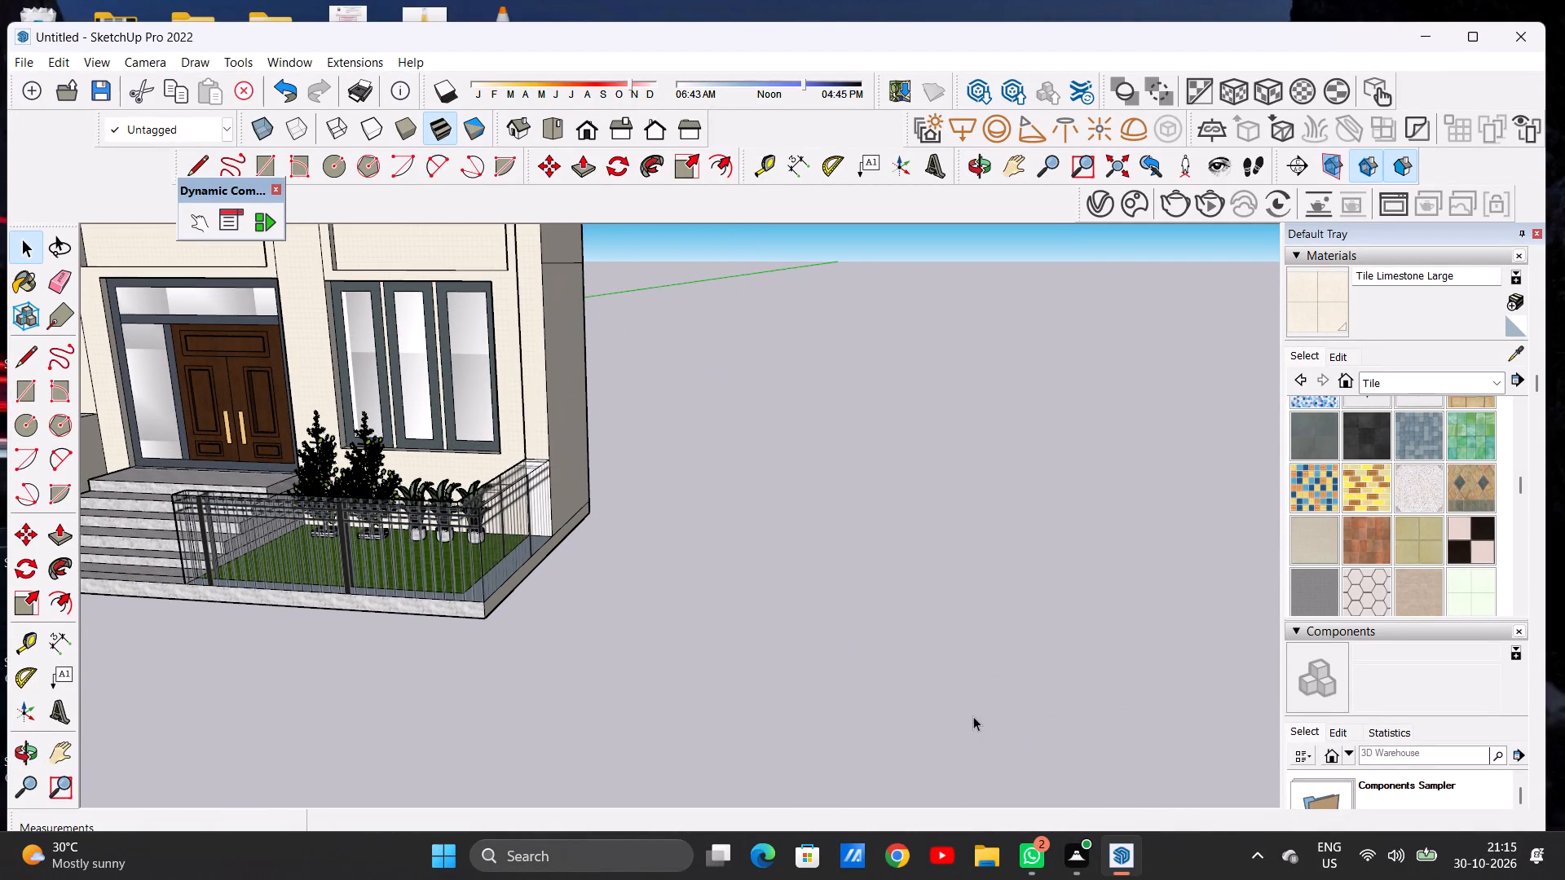
# Paint the sloped cornice face on the entrance-side wall below the roof parapet with Tile Limestone Large.
pyautogui.scroll(-14, 863, 737)
pyautogui.scroll(-7, 860, 736)
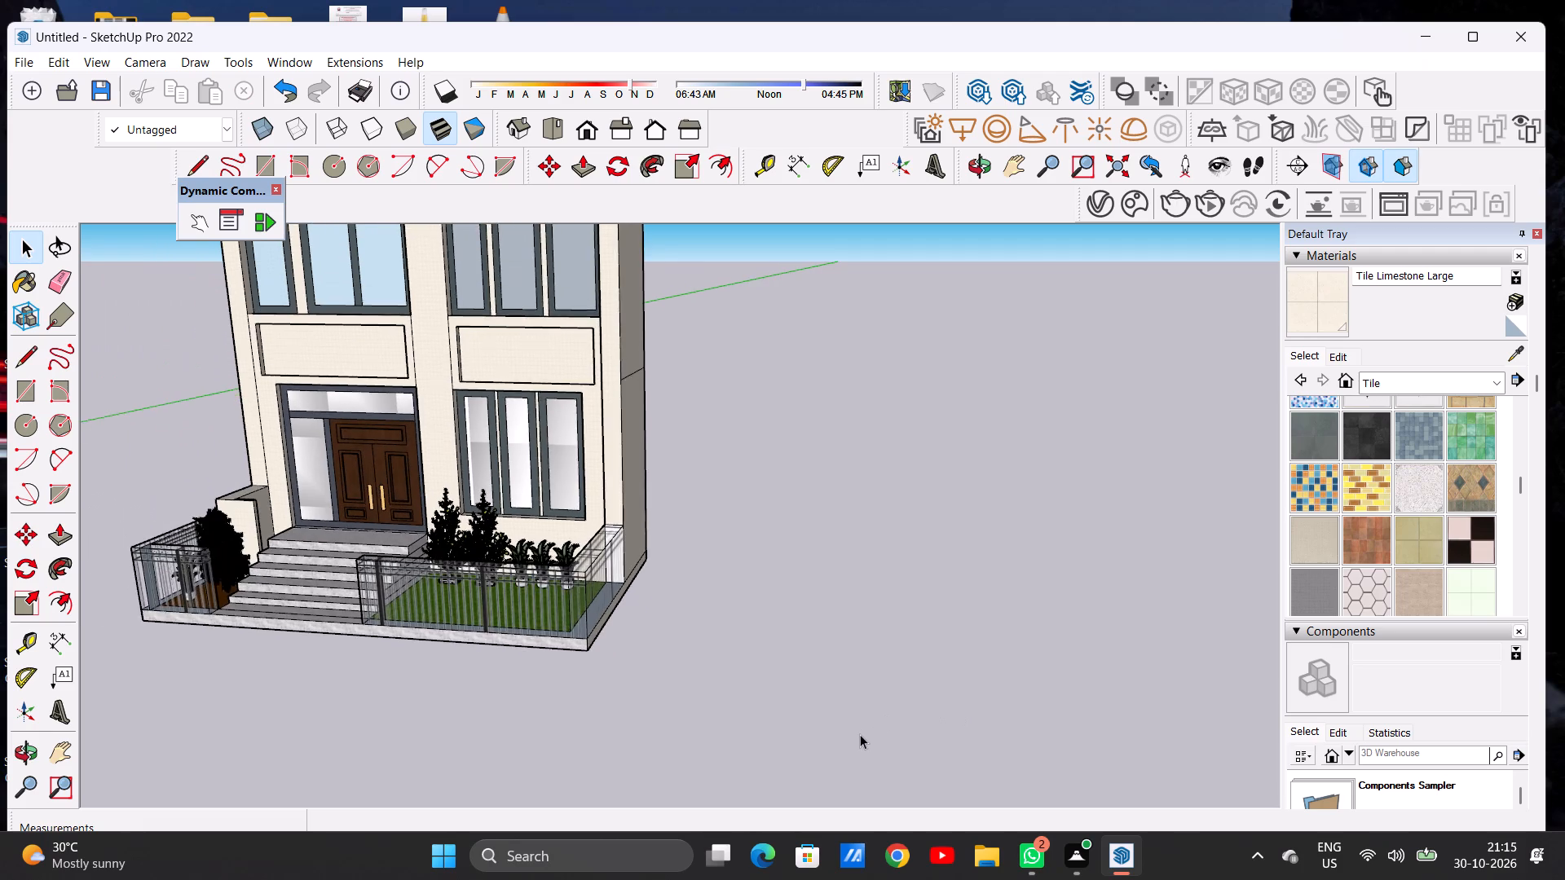
pyautogui.scroll(-16, 766, 677)
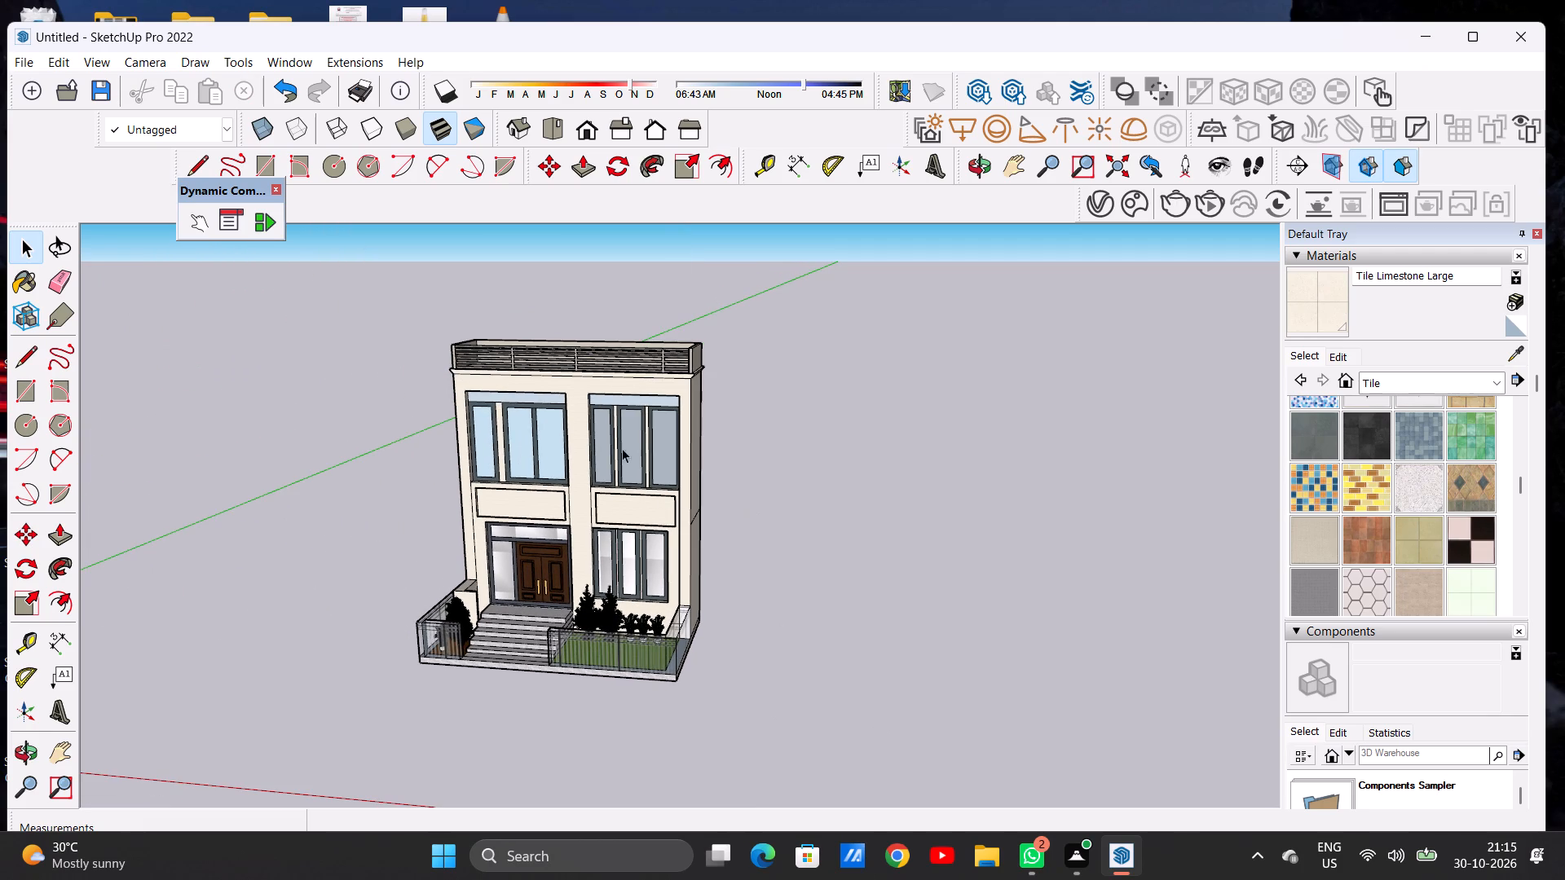
pyautogui.scroll(12, 531, 361)
pyautogui.moveTo(390, 380); pyautogui.dragTo(792, 350, button='middle')
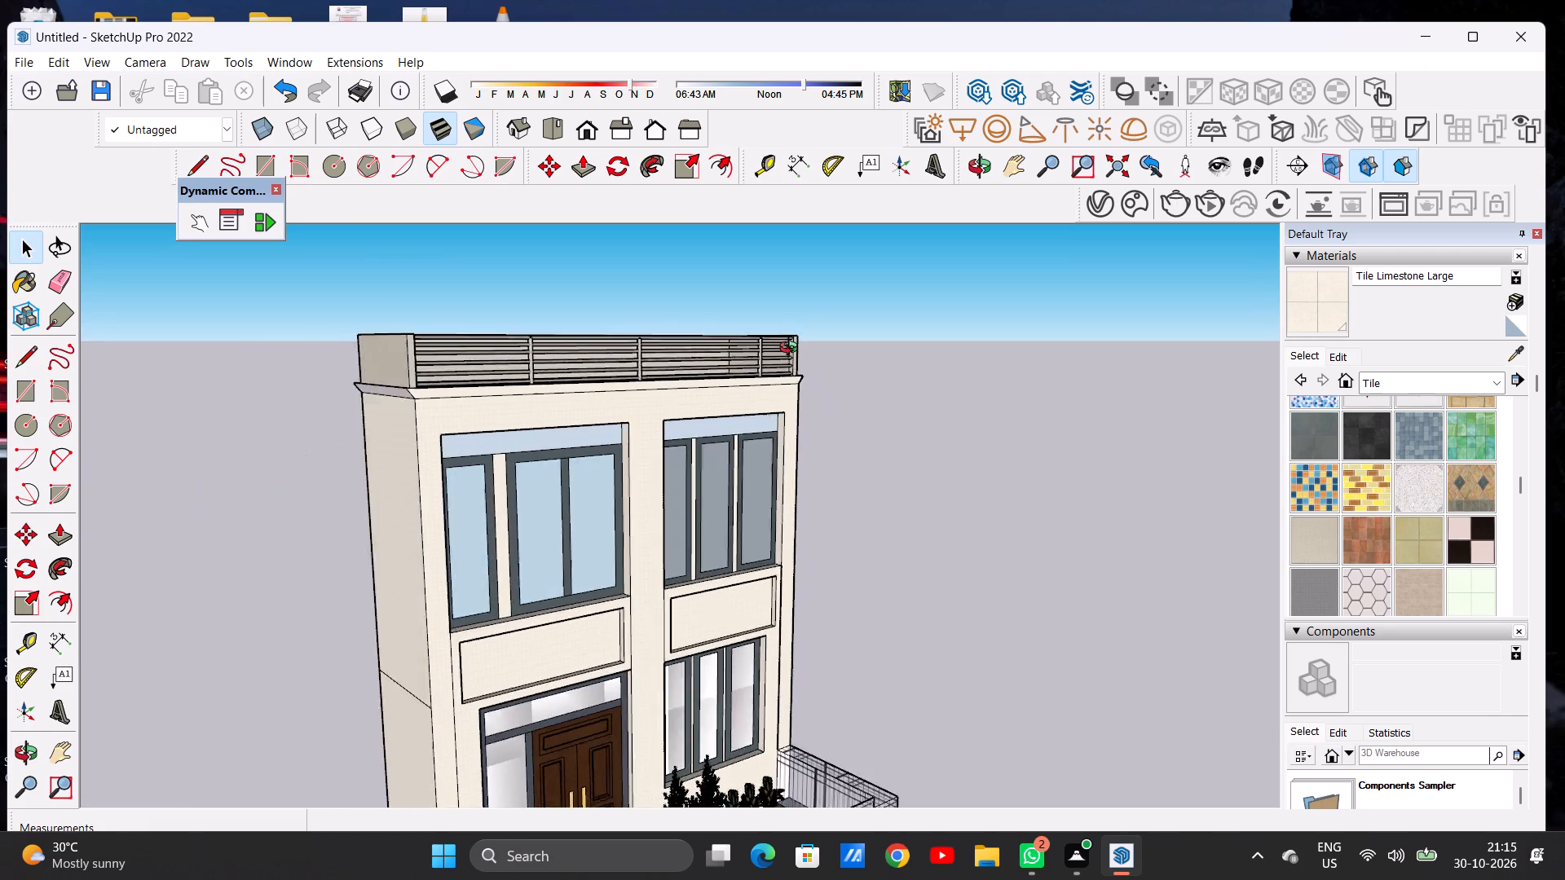
pyautogui.moveTo(792, 350); pyautogui.dragTo(965, 369, button='middle')
pyautogui.moveTo(927, 376); pyautogui.dragTo(913, 381, button='middle')
pyautogui.moveTo(723, 409); pyautogui.dragTo(723, 378, button='middle')
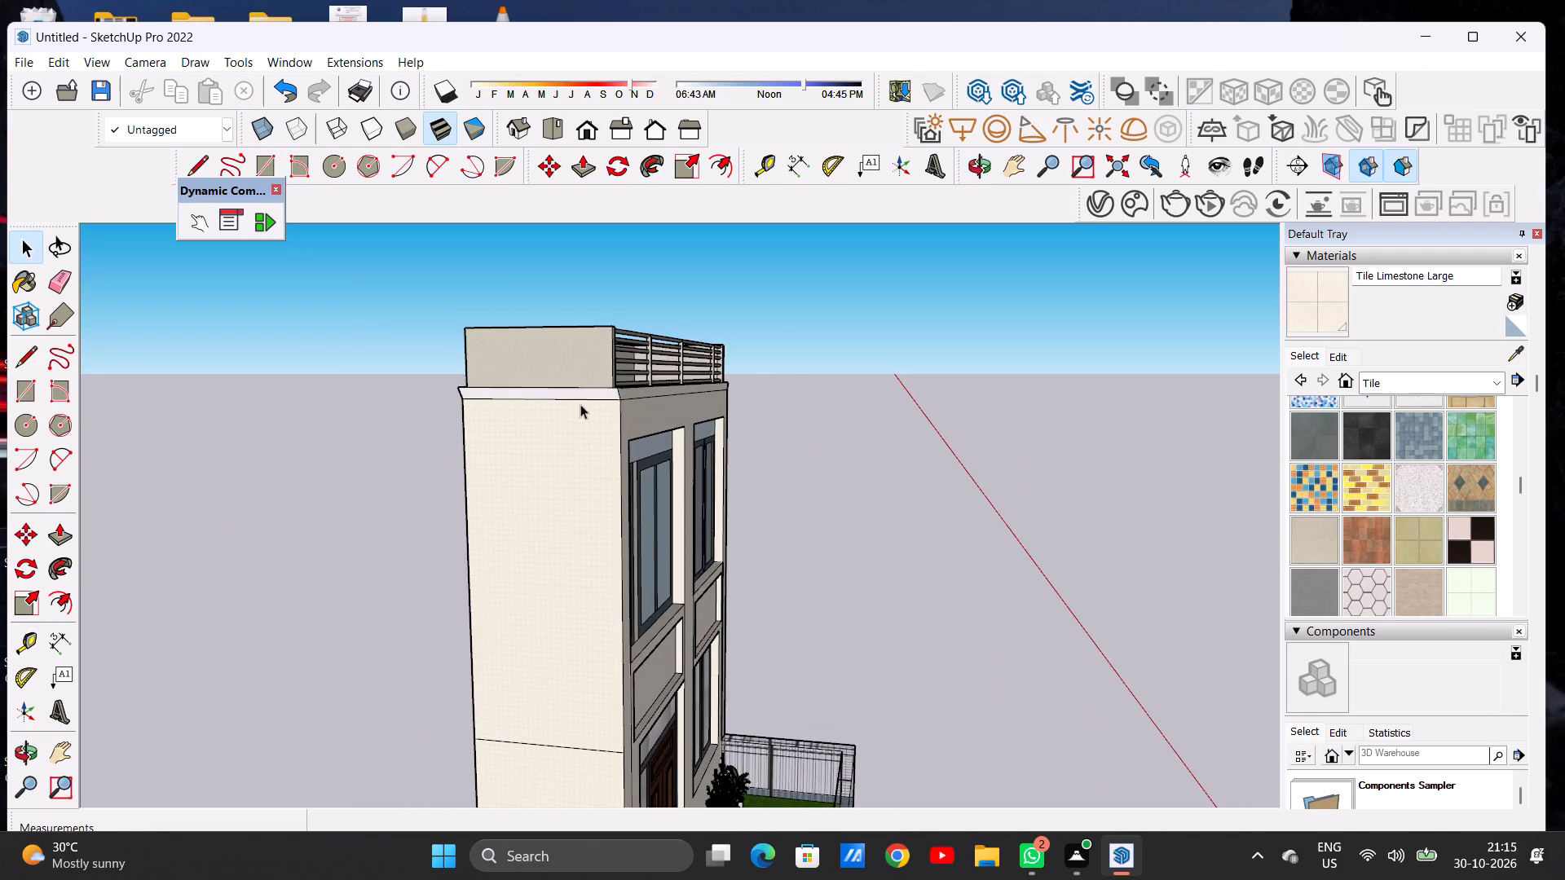
pyautogui.scroll(8, 580, 404)
pyautogui.scroll(-1, 593, 385)
pyautogui.scroll(11, 593, 385)
pyautogui.scroll(-1, 658, 401)
pyautogui.scroll(10, 658, 401)
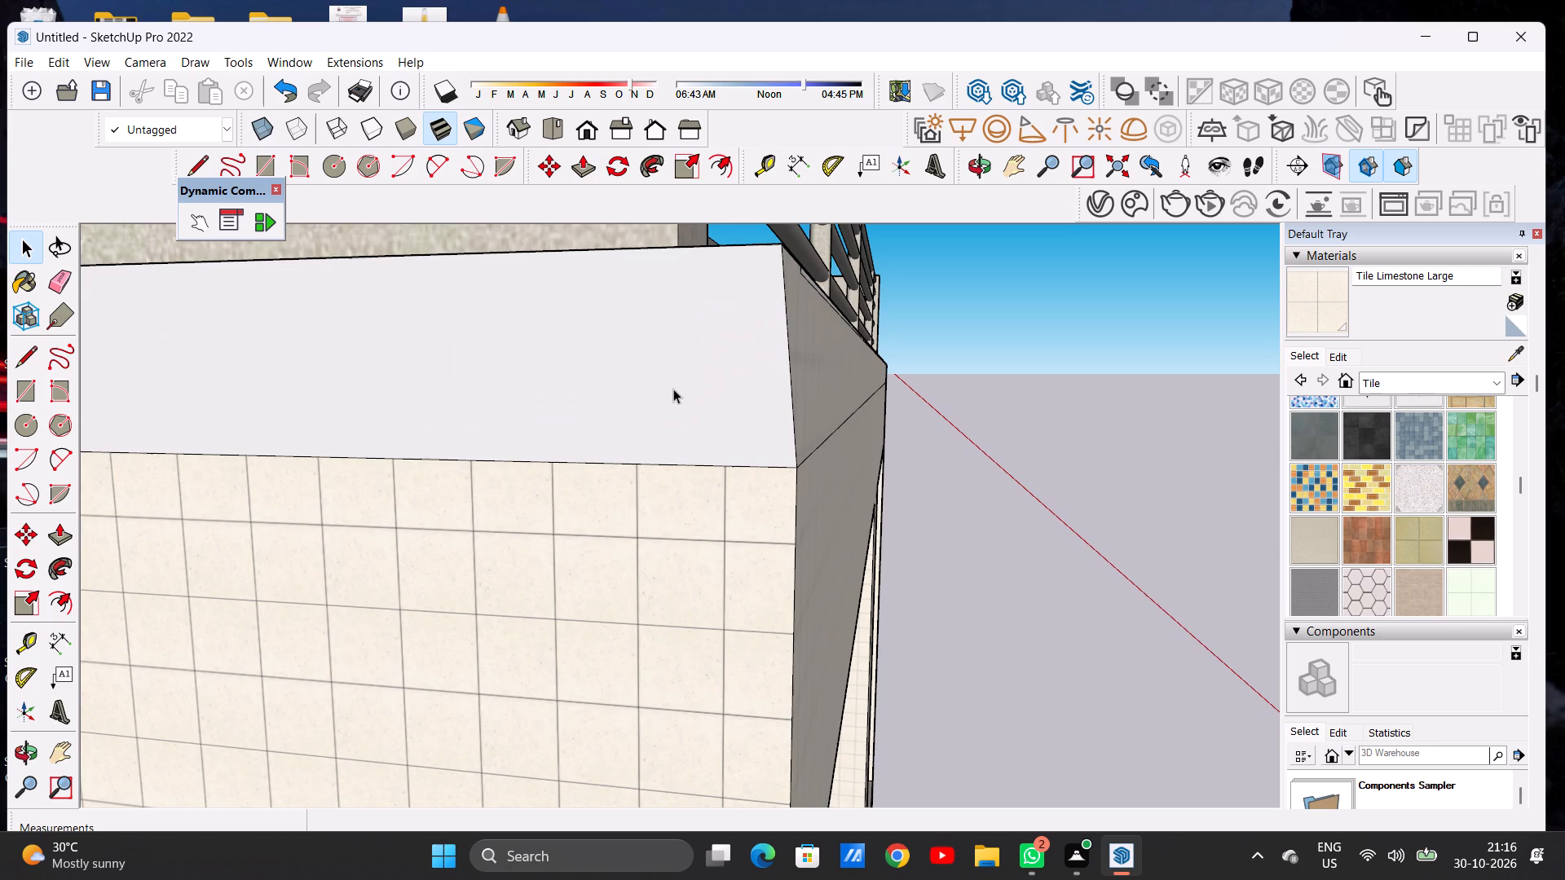
pyautogui.scroll(-6, 676, 394)
pyautogui.moveTo(722, 404); pyautogui.dragTo(451, 435, button='middle')
pyautogui.click(1308, 297)
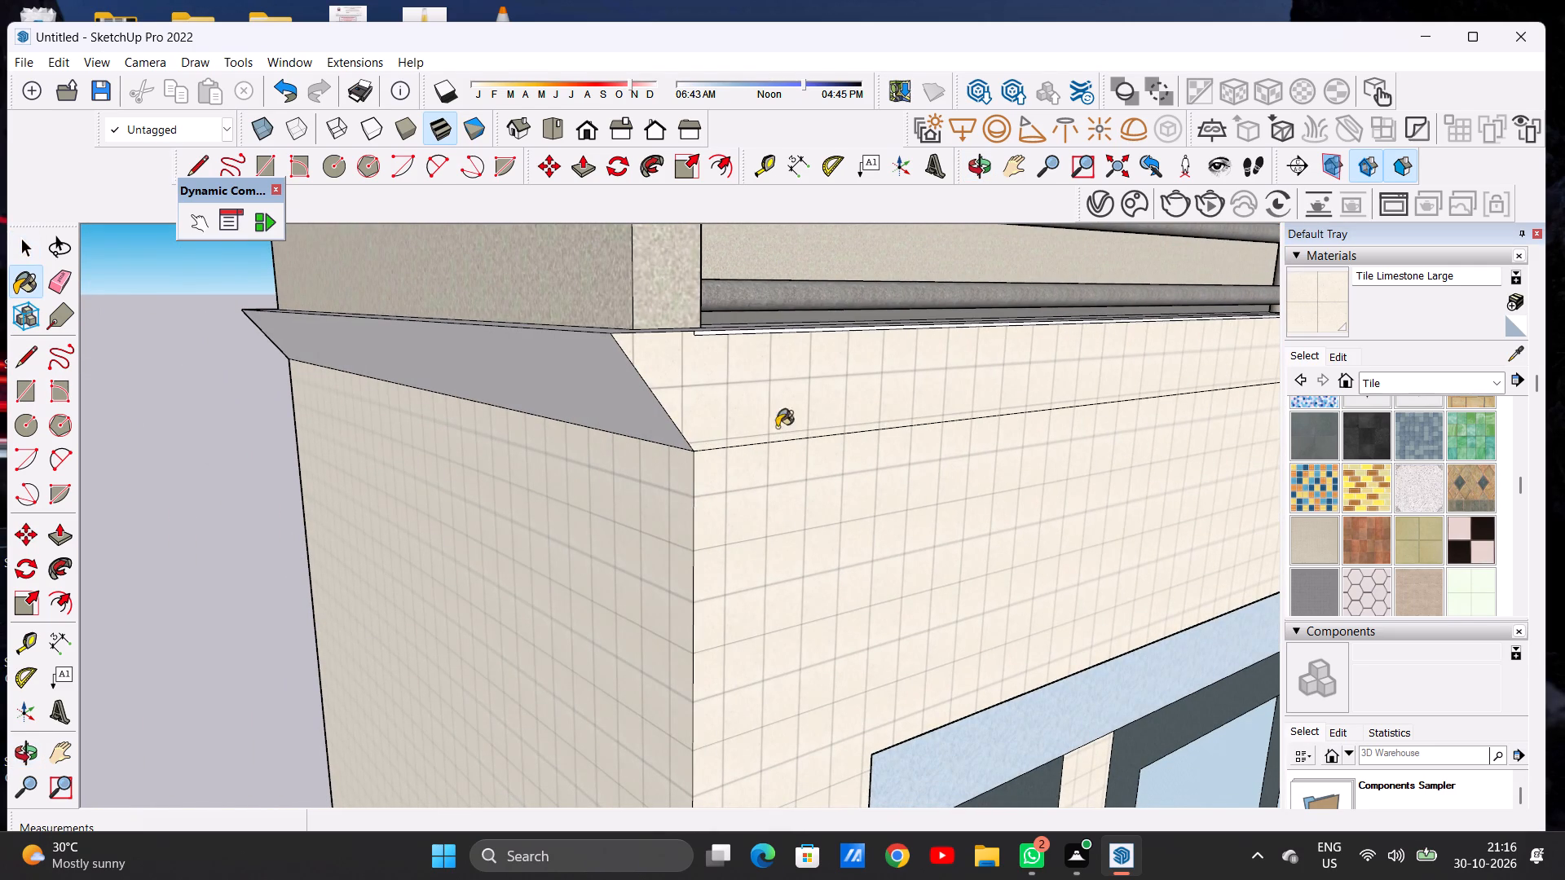
pyautogui.scroll(8, 621, 420)
pyautogui.click(649, 400)
pyautogui.scroll(-10, 659, 454)
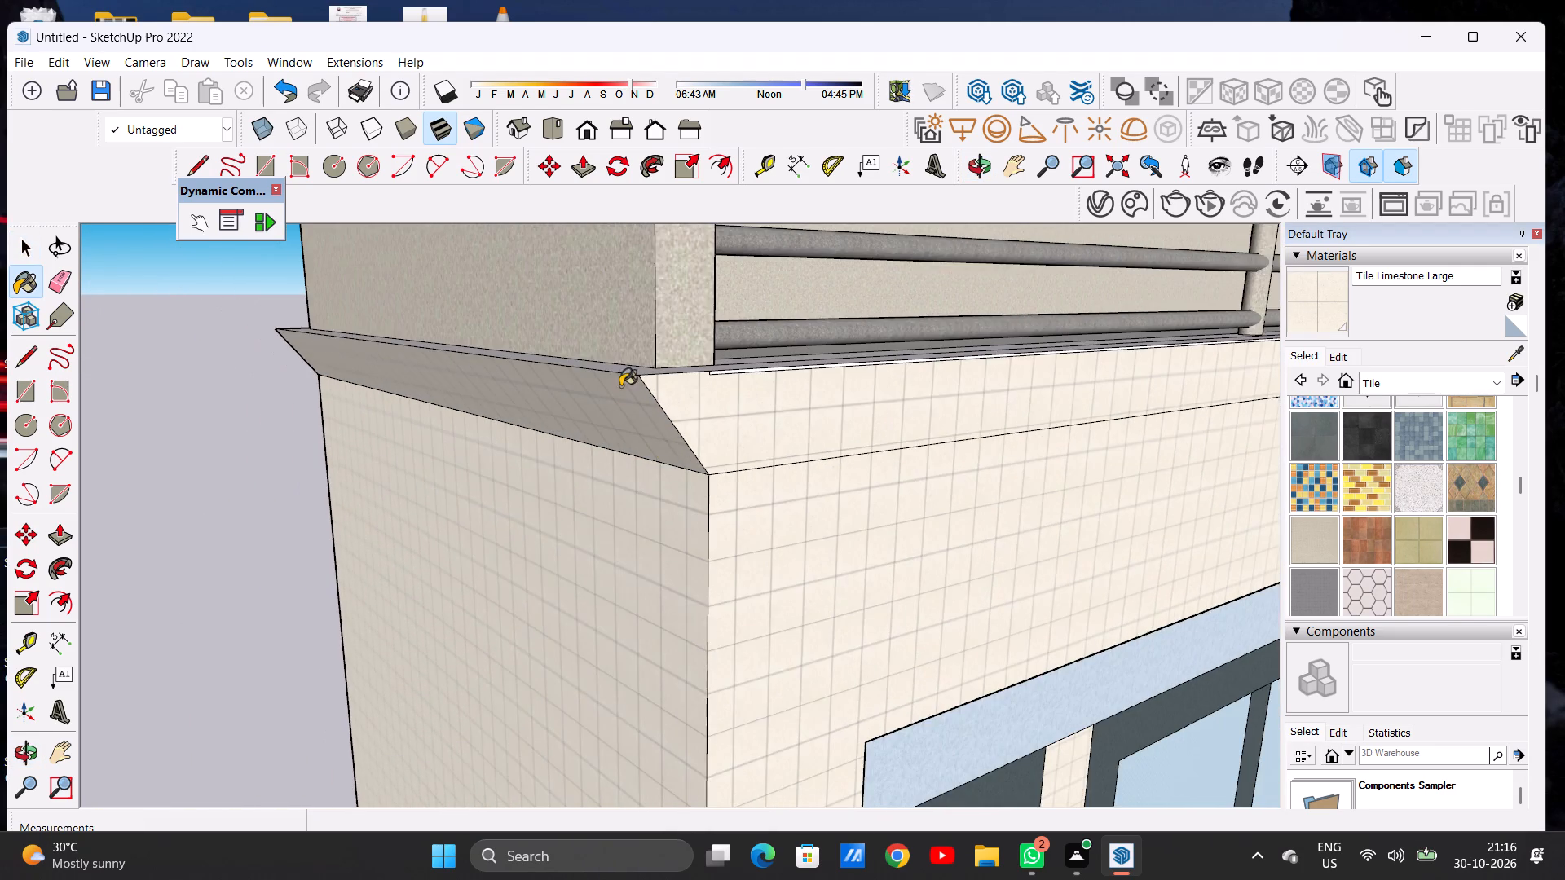
# Paint the cornice's flat top ledge and the bare strip beneath the front roof railing with Tile Limestone Large.
pyautogui.moveTo(620, 398); pyautogui.dragTo(625, 526, button='middle')
pyautogui.scroll(7, 633, 485)
pyautogui.click(673, 473)
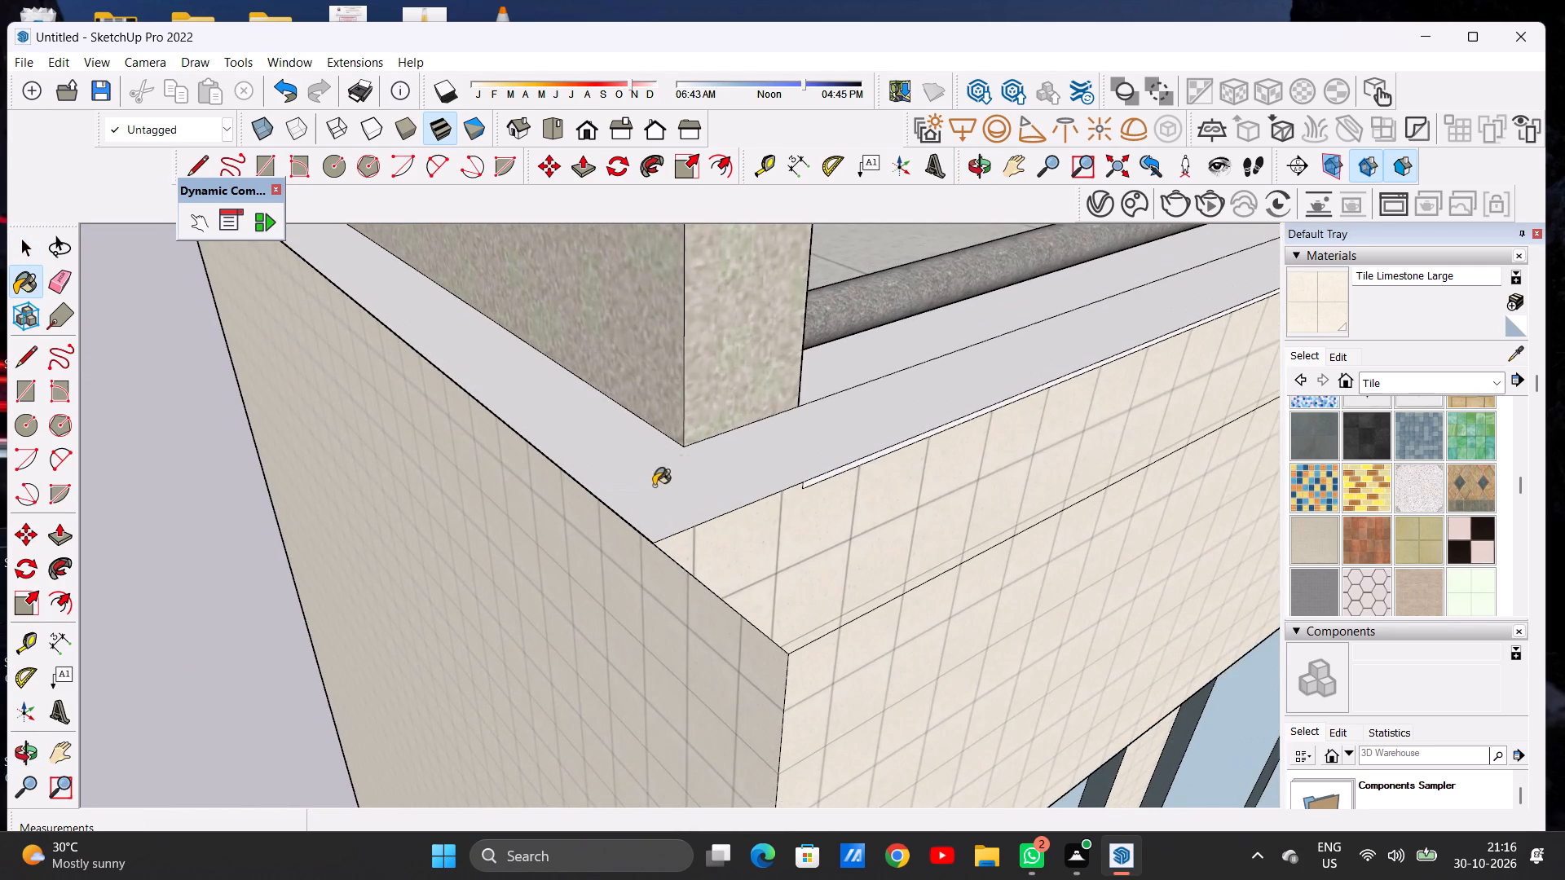
pyautogui.scroll(-13, 618, 499)
pyautogui.scroll(-11, 544, 482)
pyautogui.moveTo(571, 477); pyautogui.dragTo(596, 495, button='middle')
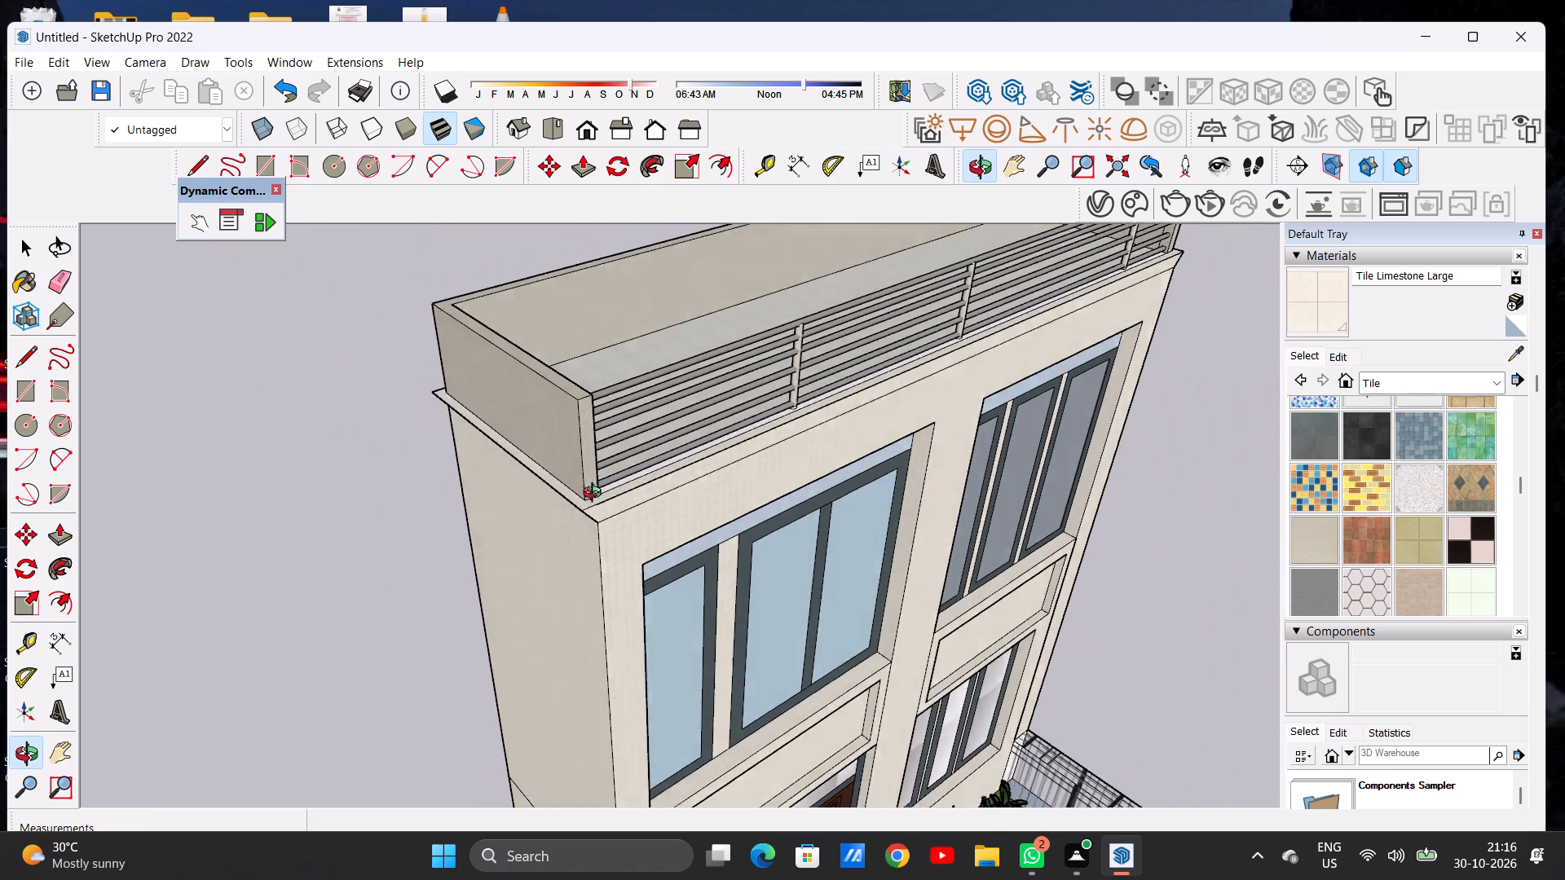
pyautogui.moveTo(596, 495); pyautogui.dragTo(603, 511, button='middle')
pyautogui.scroll(6, 607, 508)
pyautogui.scroll(-1, 631, 492)
pyautogui.scroll(7, 631, 492)
pyautogui.scroll(-1, 631, 492)
pyautogui.scroll(8, 631, 492)
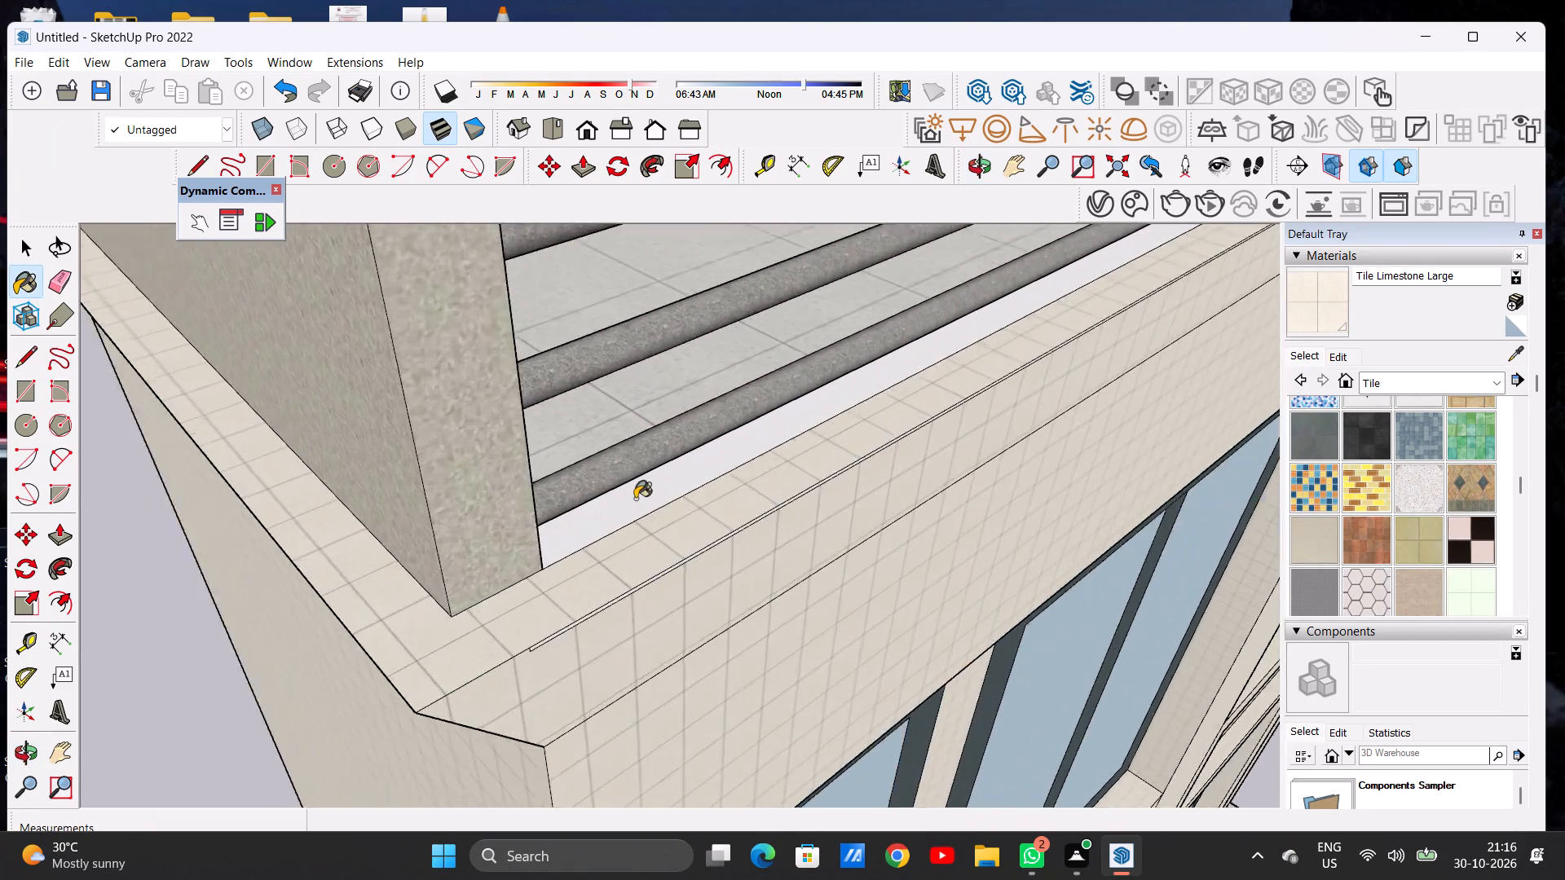
pyautogui.scroll(8, 635, 499)
pyautogui.click(633, 495)
# Paint the top ledge and small triangular face at the cornice's entrance-side rear corner with Tile Limestone Large.
pyautogui.scroll(-18, 639, 520)
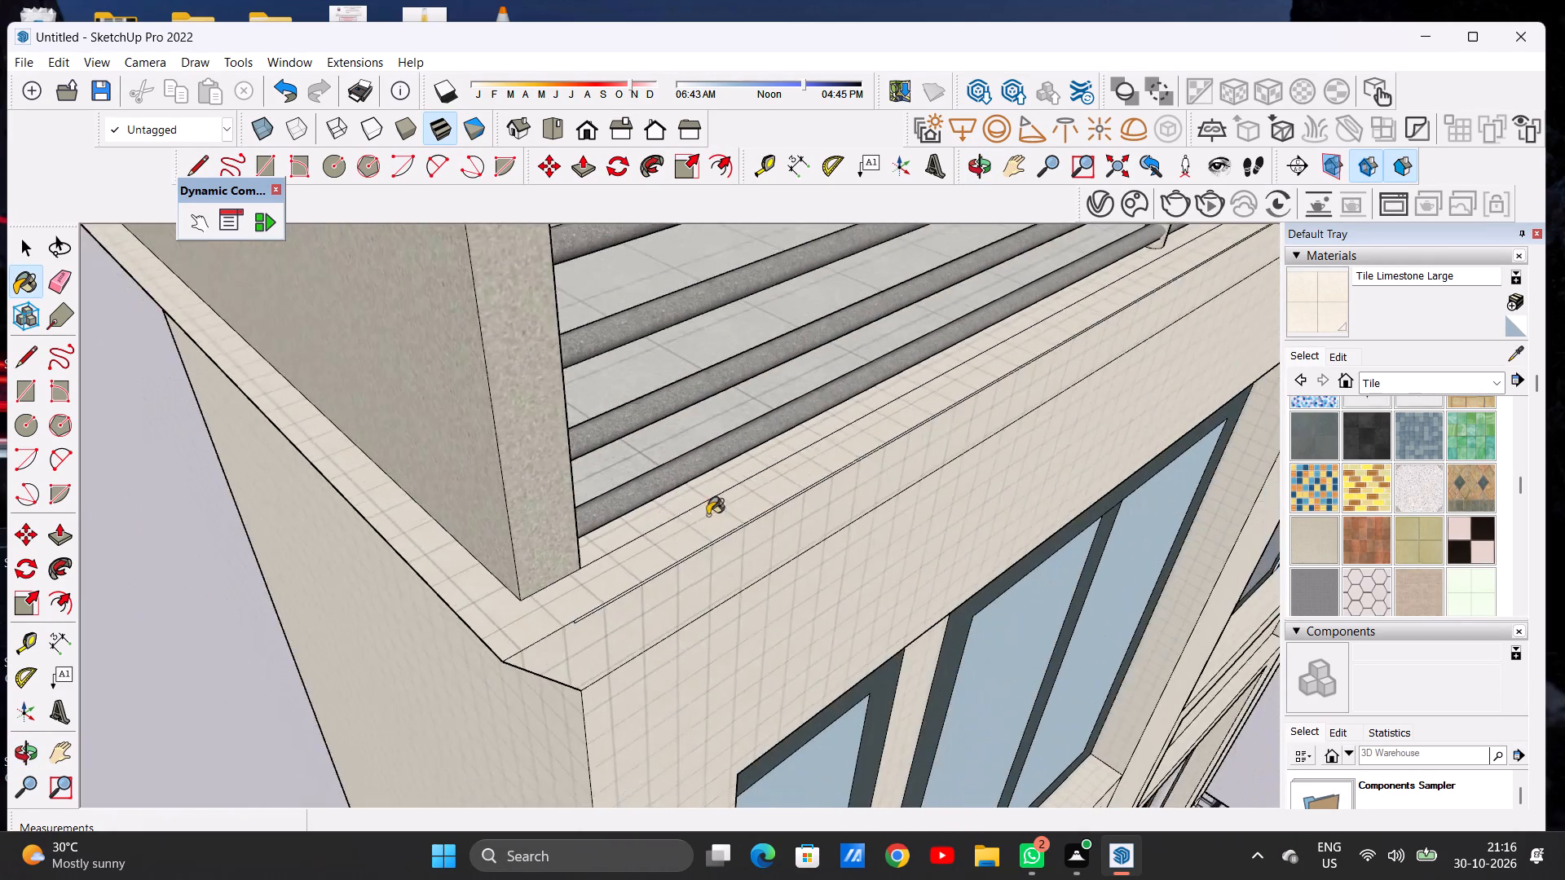
pyautogui.scroll(-20, 708, 515)
pyautogui.moveTo(595, 511); pyautogui.dragTo(820, 489, button='middle')
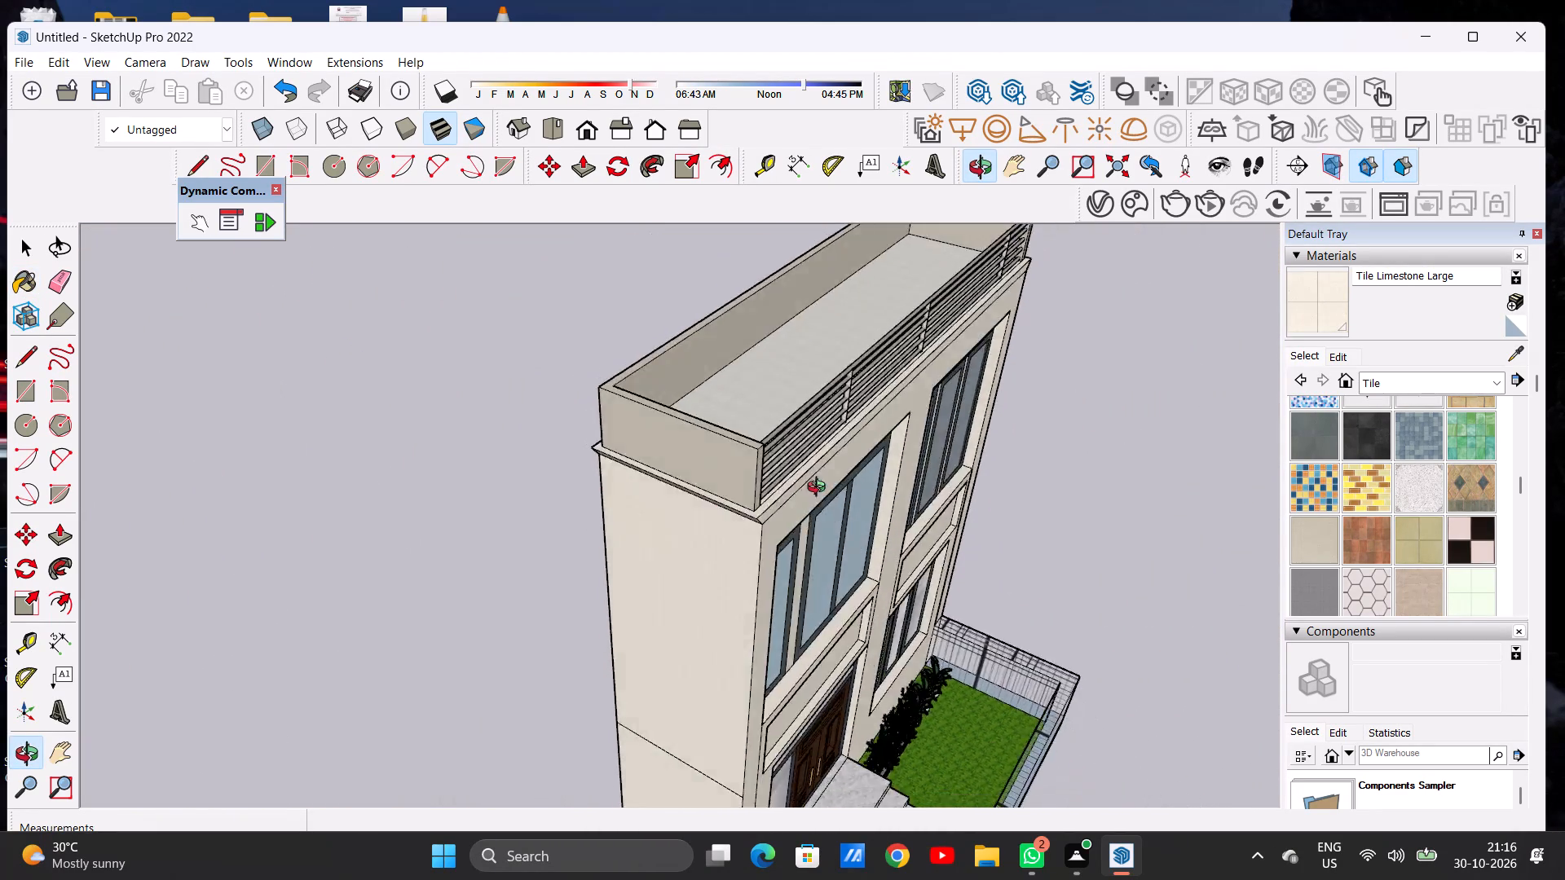
pyautogui.moveTo(820, 489); pyautogui.dragTo(1012, 491, button='middle')
pyautogui.scroll(7, 743, 459)
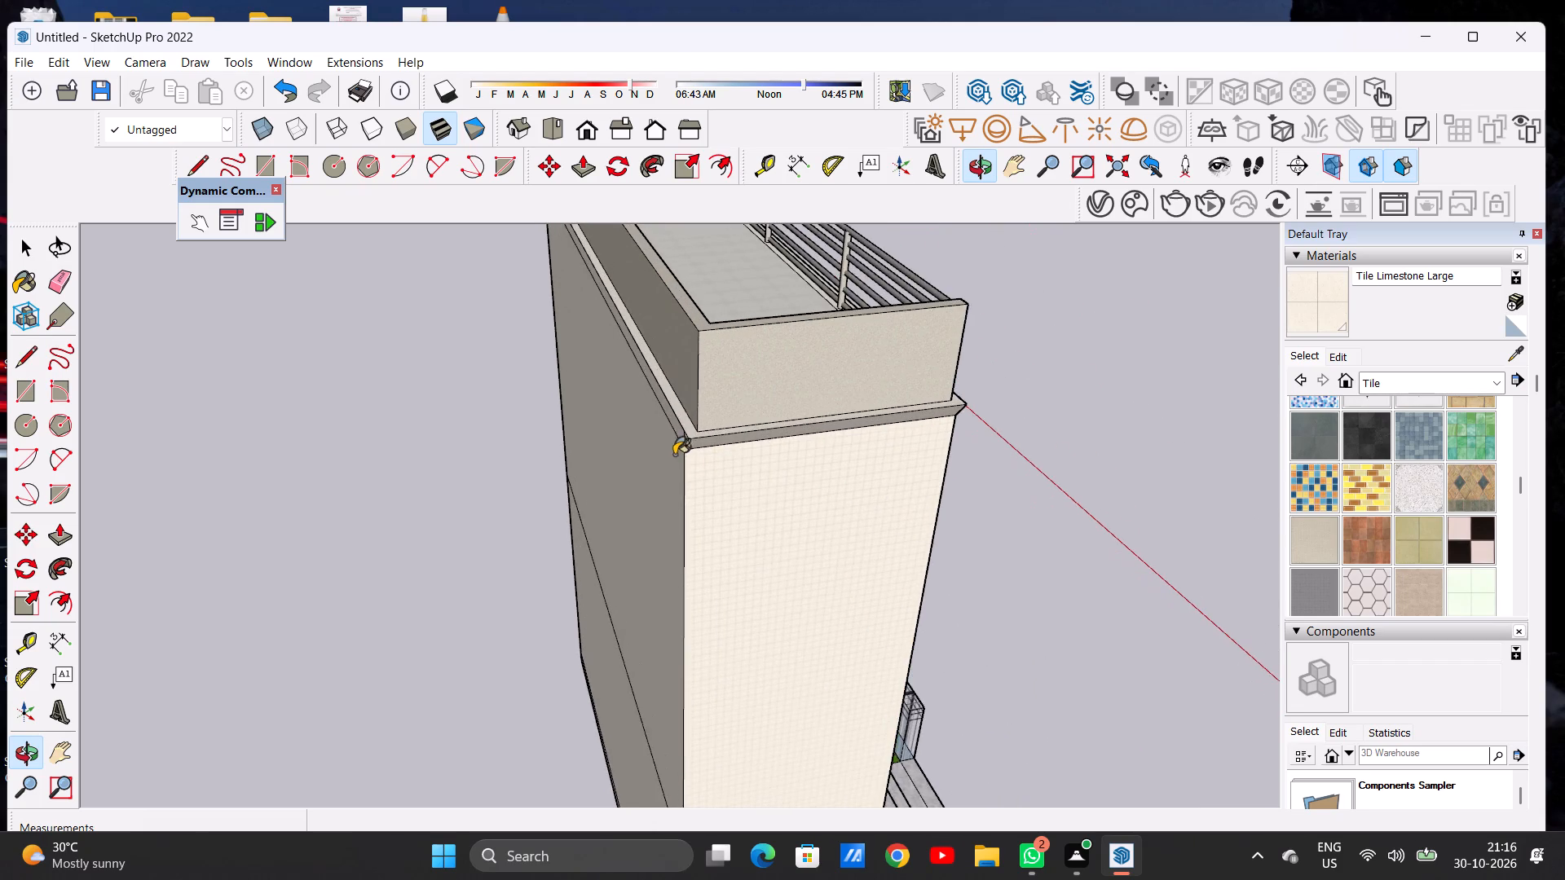
pyautogui.scroll(19, 675, 451)
pyautogui.scroll(3, 703, 412)
pyautogui.scroll(-1, 703, 450)
pyautogui.scroll(2, 703, 450)
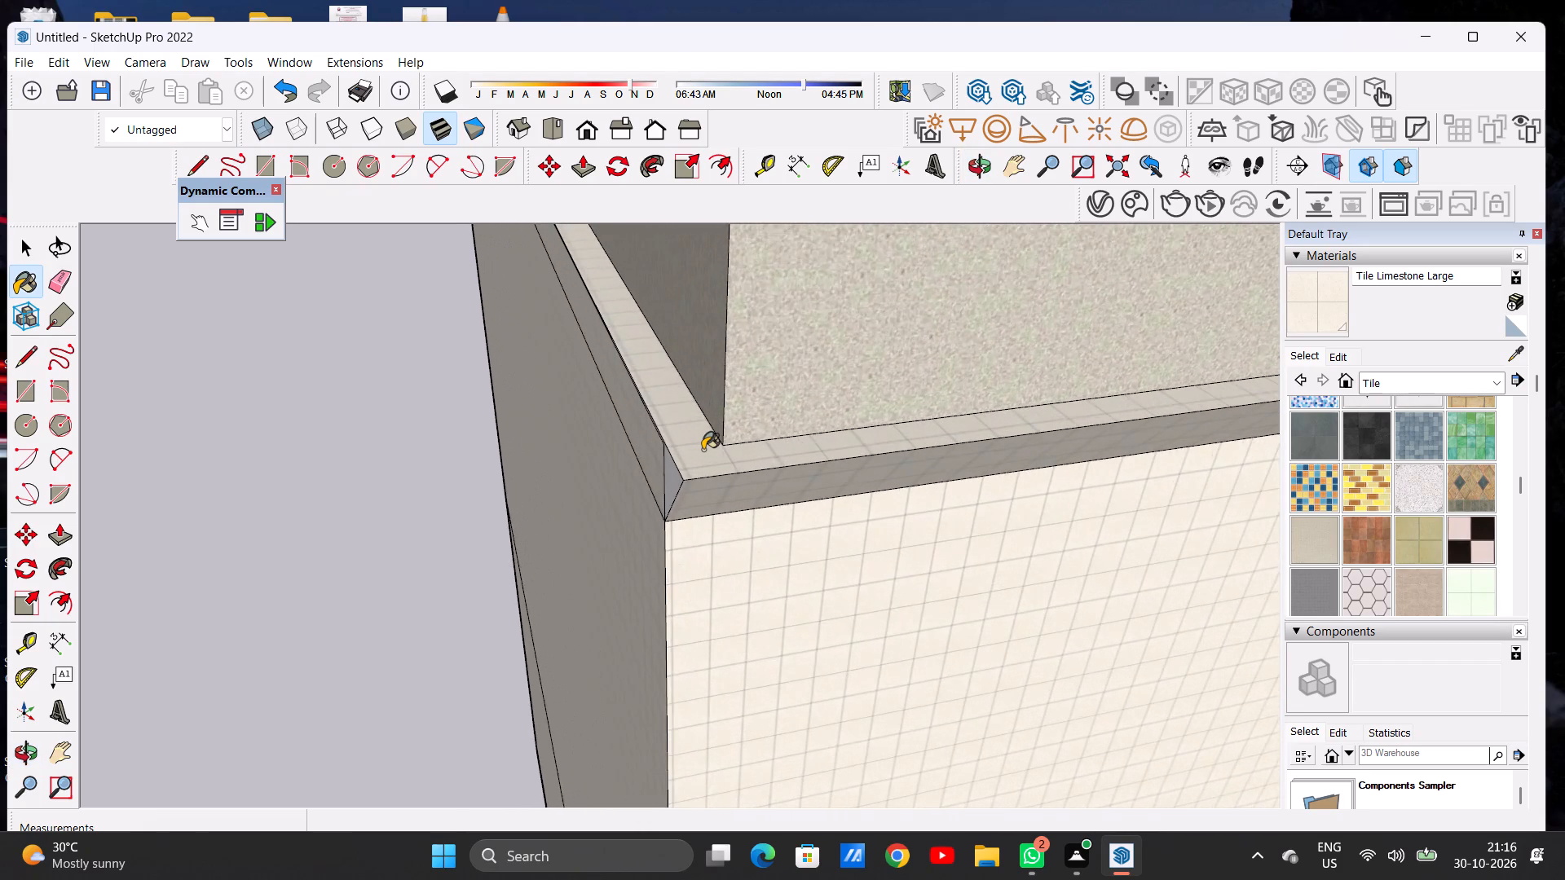
pyautogui.scroll(6, 703, 450)
pyautogui.click(703, 450)
pyautogui.click(650, 489)
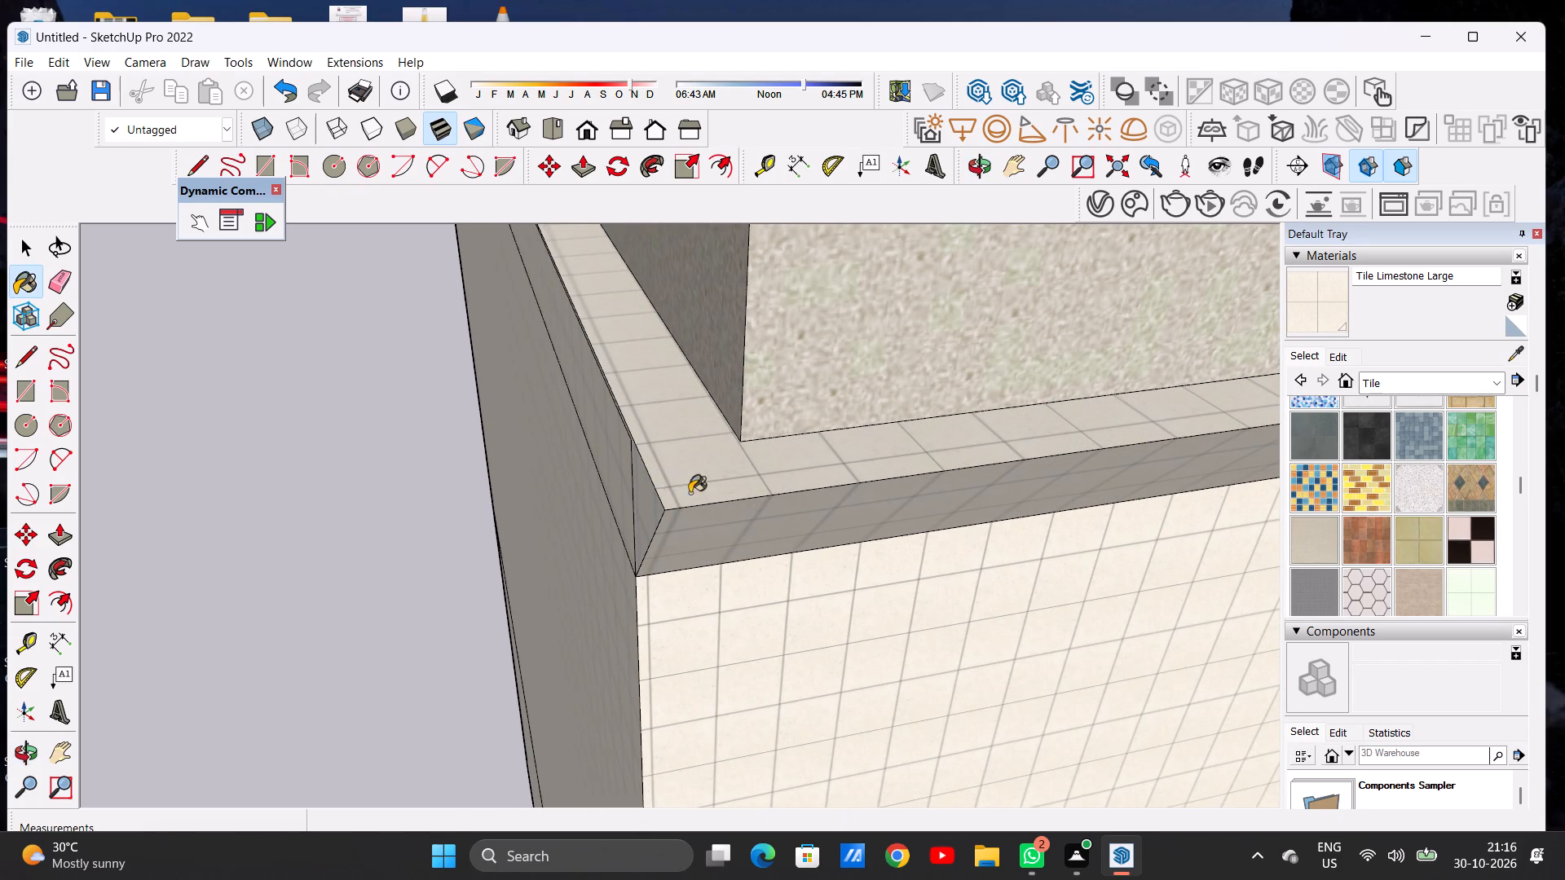
# Paint the cornice's rear corner on the garden side with Tile Limestone Large.
pyautogui.scroll(-6, 697, 508)
pyautogui.scroll(-20, 743, 559)
pyautogui.scroll(-7, 743, 559)
pyautogui.scroll(-2, 902, 537)
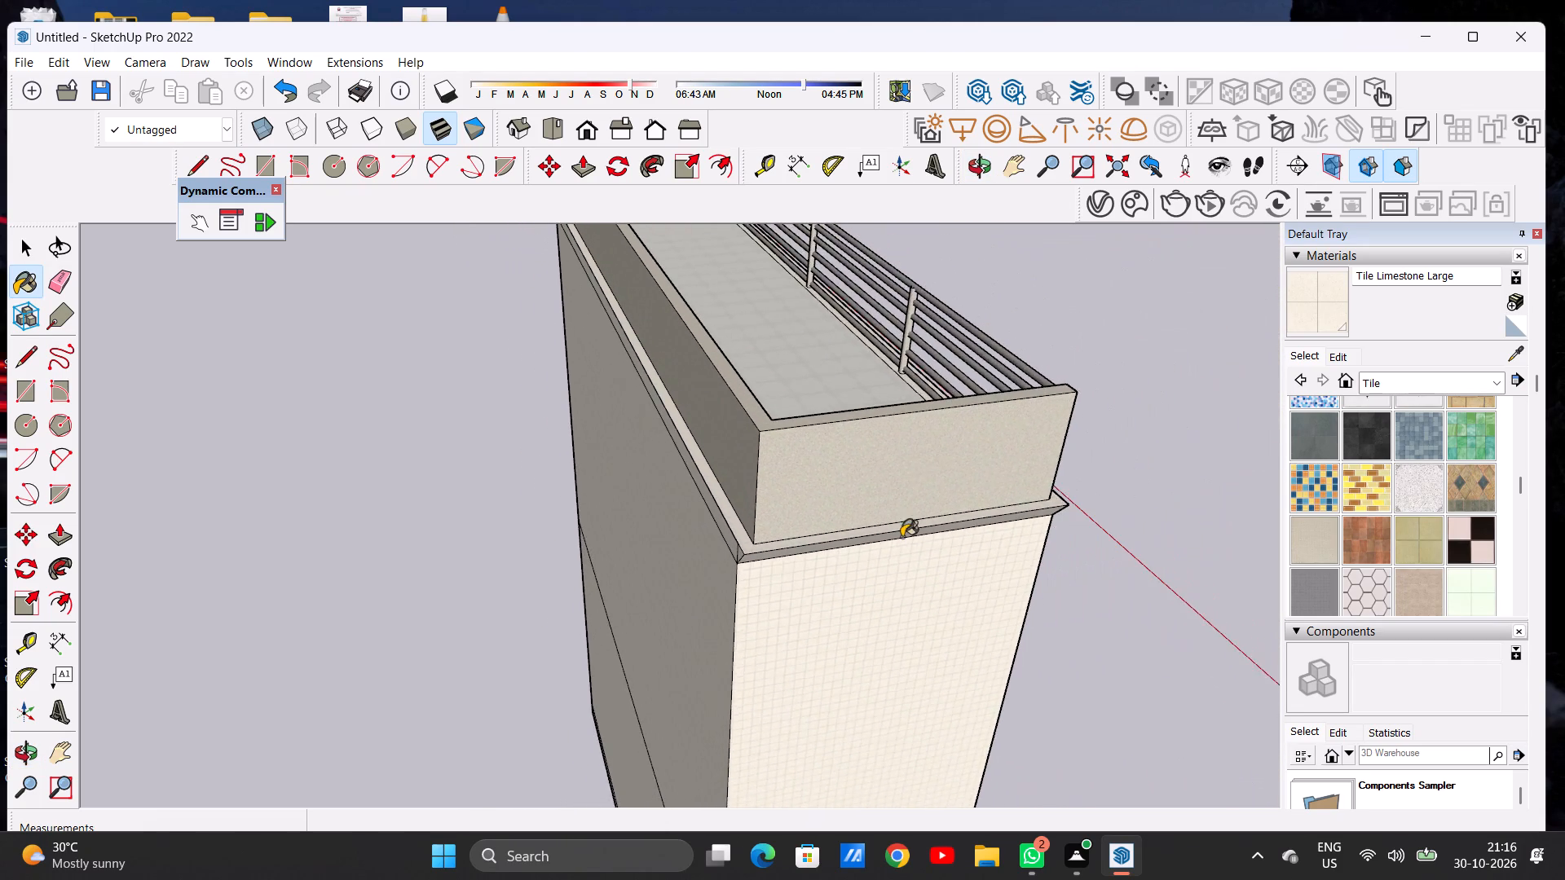
pyautogui.scroll(-2, 902, 537)
pyautogui.moveTo(679, 509); pyautogui.dragTo(840, 463, button='middle')
pyautogui.scroll(-8, 826, 525)
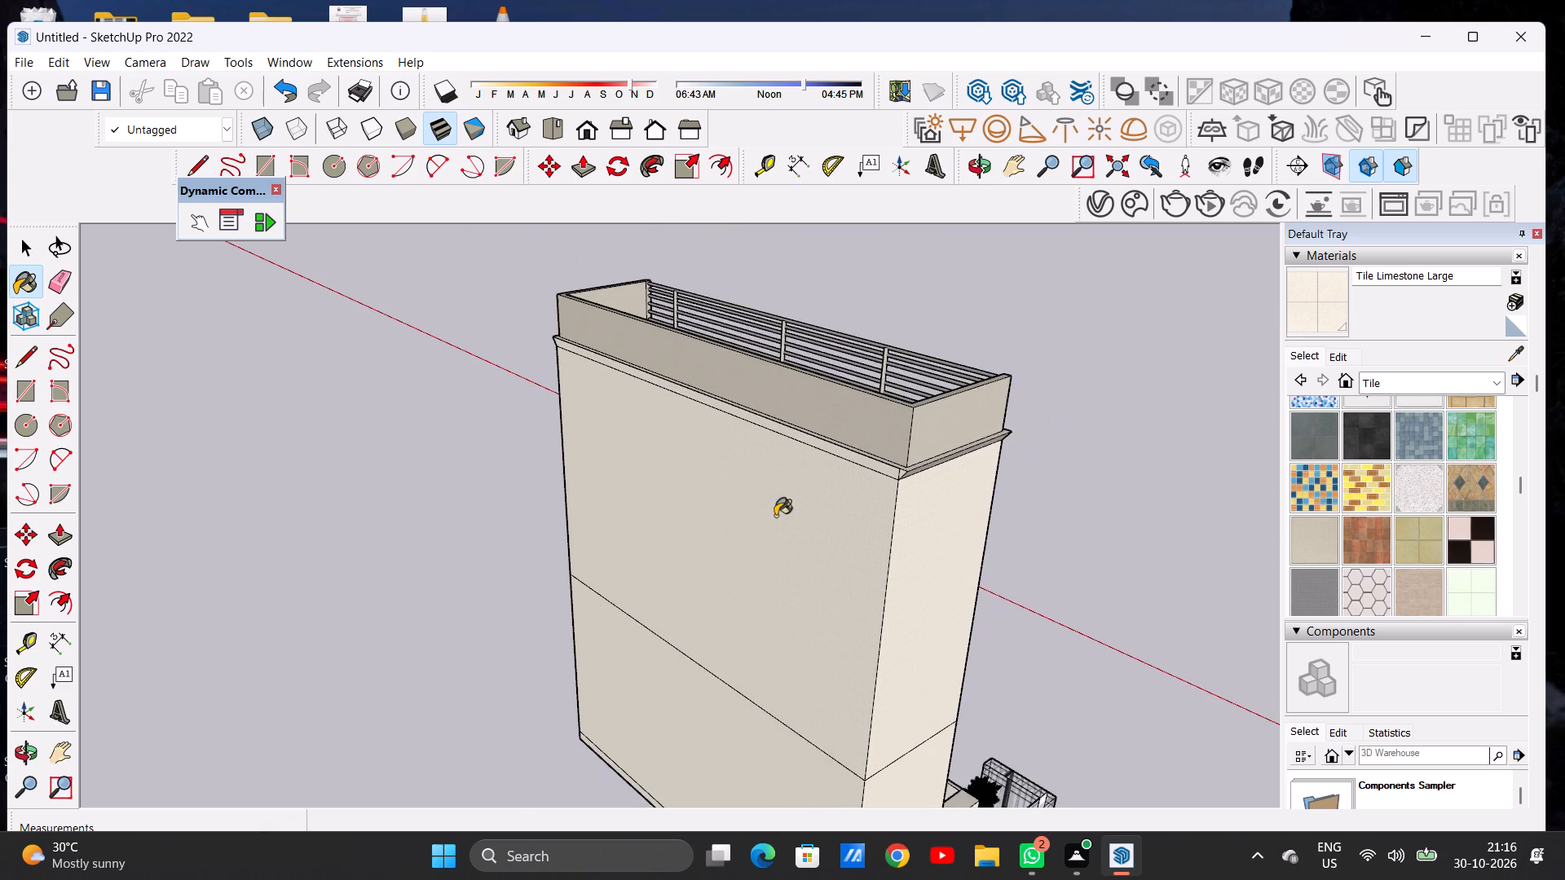
pyautogui.scroll(14, 584, 362)
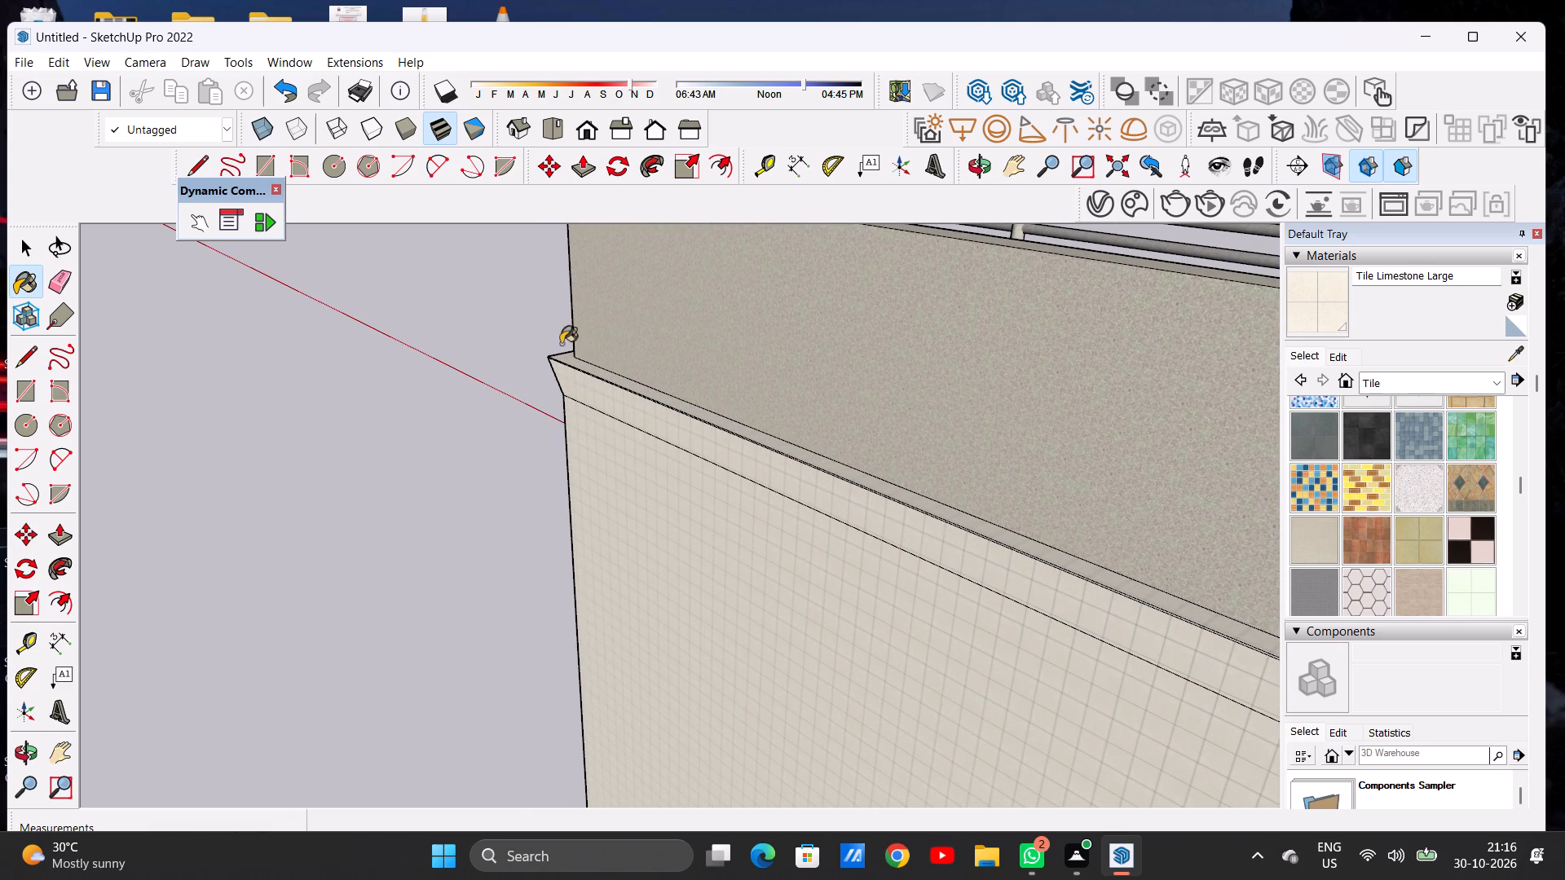
pyautogui.moveTo(540, 377); pyautogui.dragTo(1115, 333, button='middle')
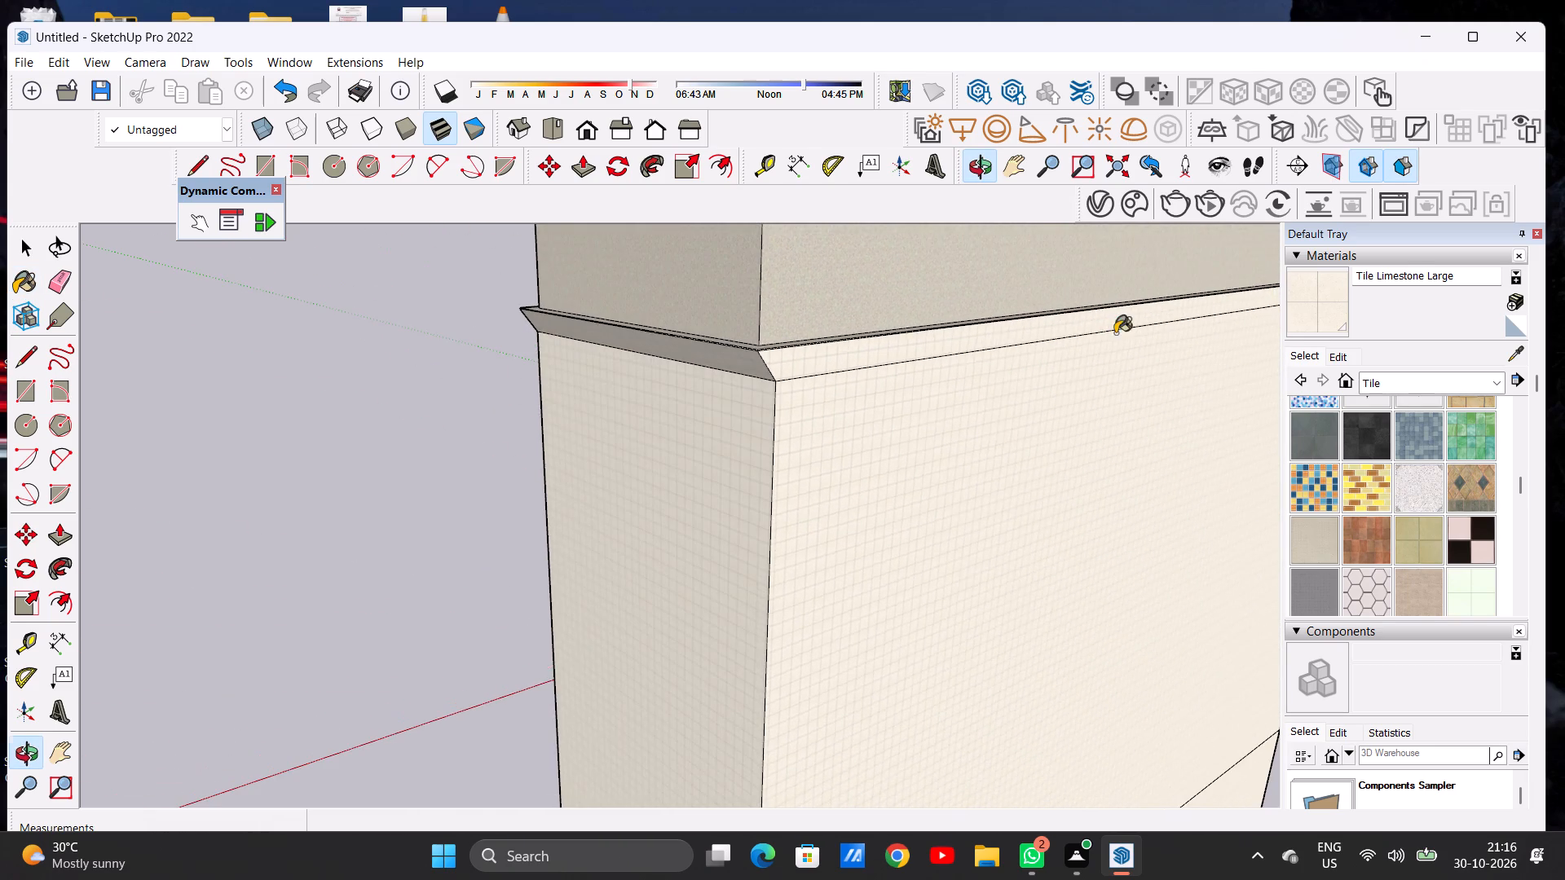
pyautogui.scroll(2, 720, 400)
pyautogui.scroll(-1, 720, 400)
pyautogui.scroll(9, 720, 400)
pyautogui.scroll(-1, 776, 359)
pyautogui.scroll(5, 776, 359)
pyautogui.scroll(-1, 815, 332)
pyautogui.scroll(1, 815, 332)
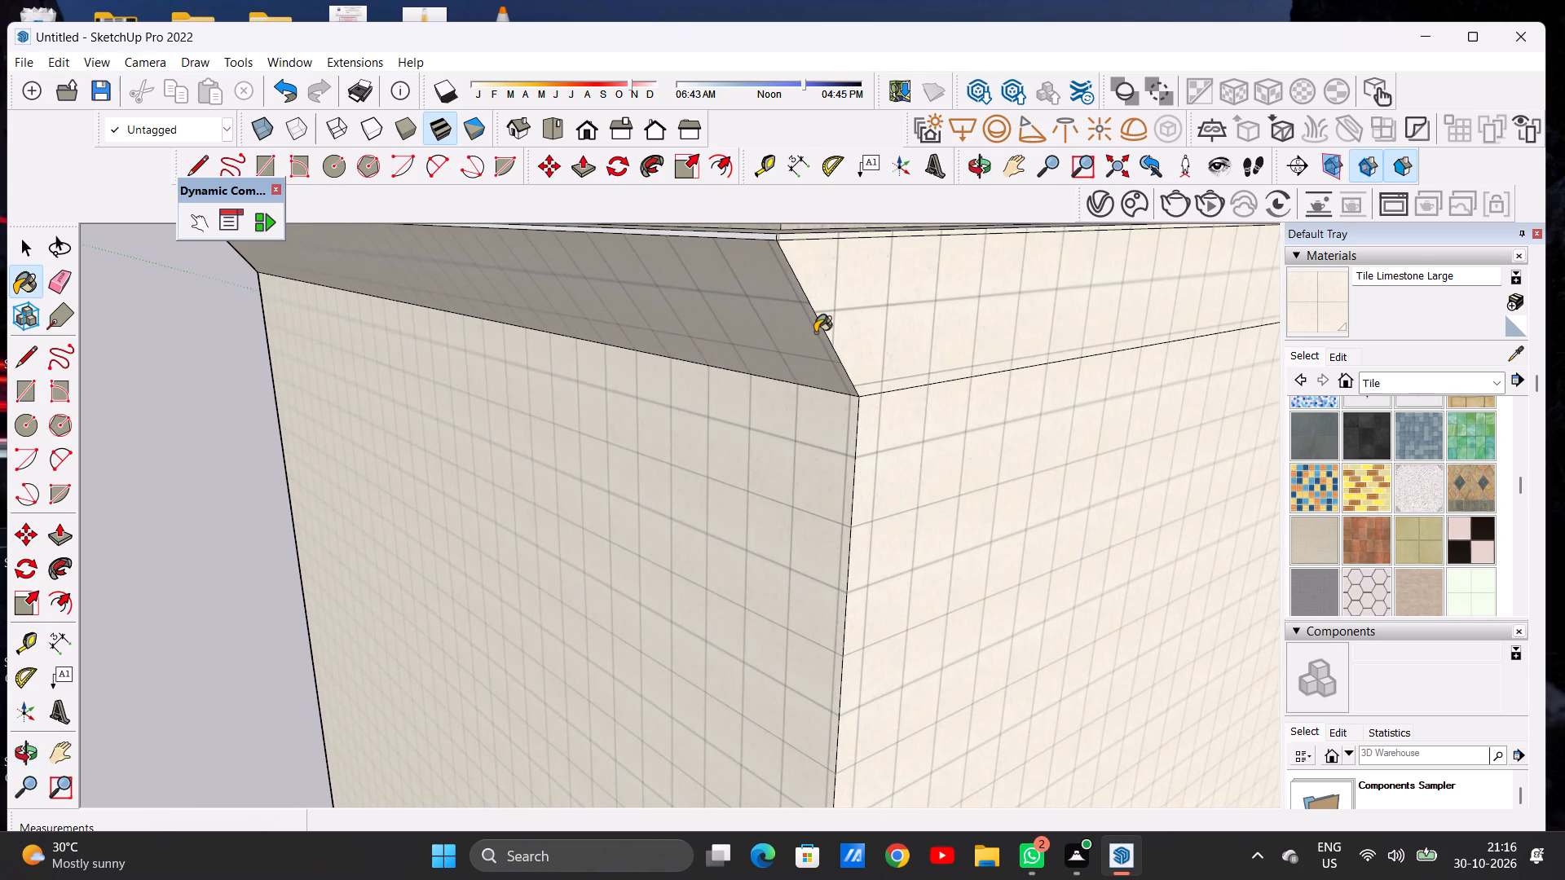
pyautogui.click(815, 332)
# Examine the cornice and roof from above, and the whole facade from the standard front view.
pyautogui.scroll(-11, 794, 373)
pyautogui.moveTo(756, 374); pyautogui.dragTo(775, 595, button='middle')
pyautogui.scroll(-19, 760, 544)
pyautogui.scroll(-10, 760, 544)
pyautogui.moveTo(662, 505); pyautogui.dragTo(869, 491, button='middle')
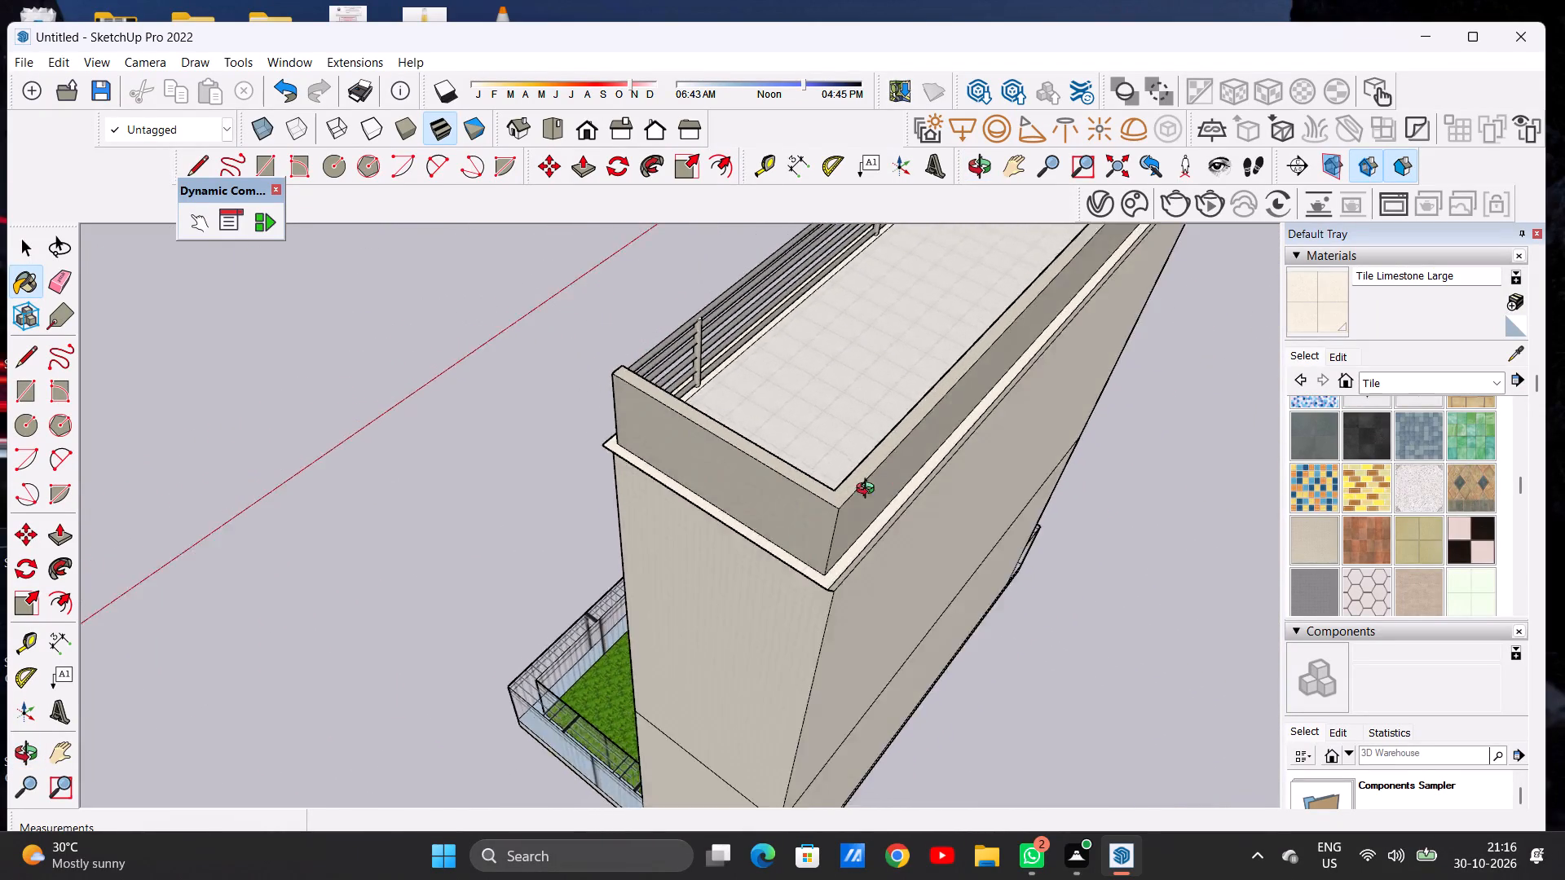
pyautogui.moveTo(869, 491); pyautogui.dragTo(895, 483, button='middle')
pyautogui.moveTo(655, 475); pyautogui.dragTo(919, 452, button='middle')
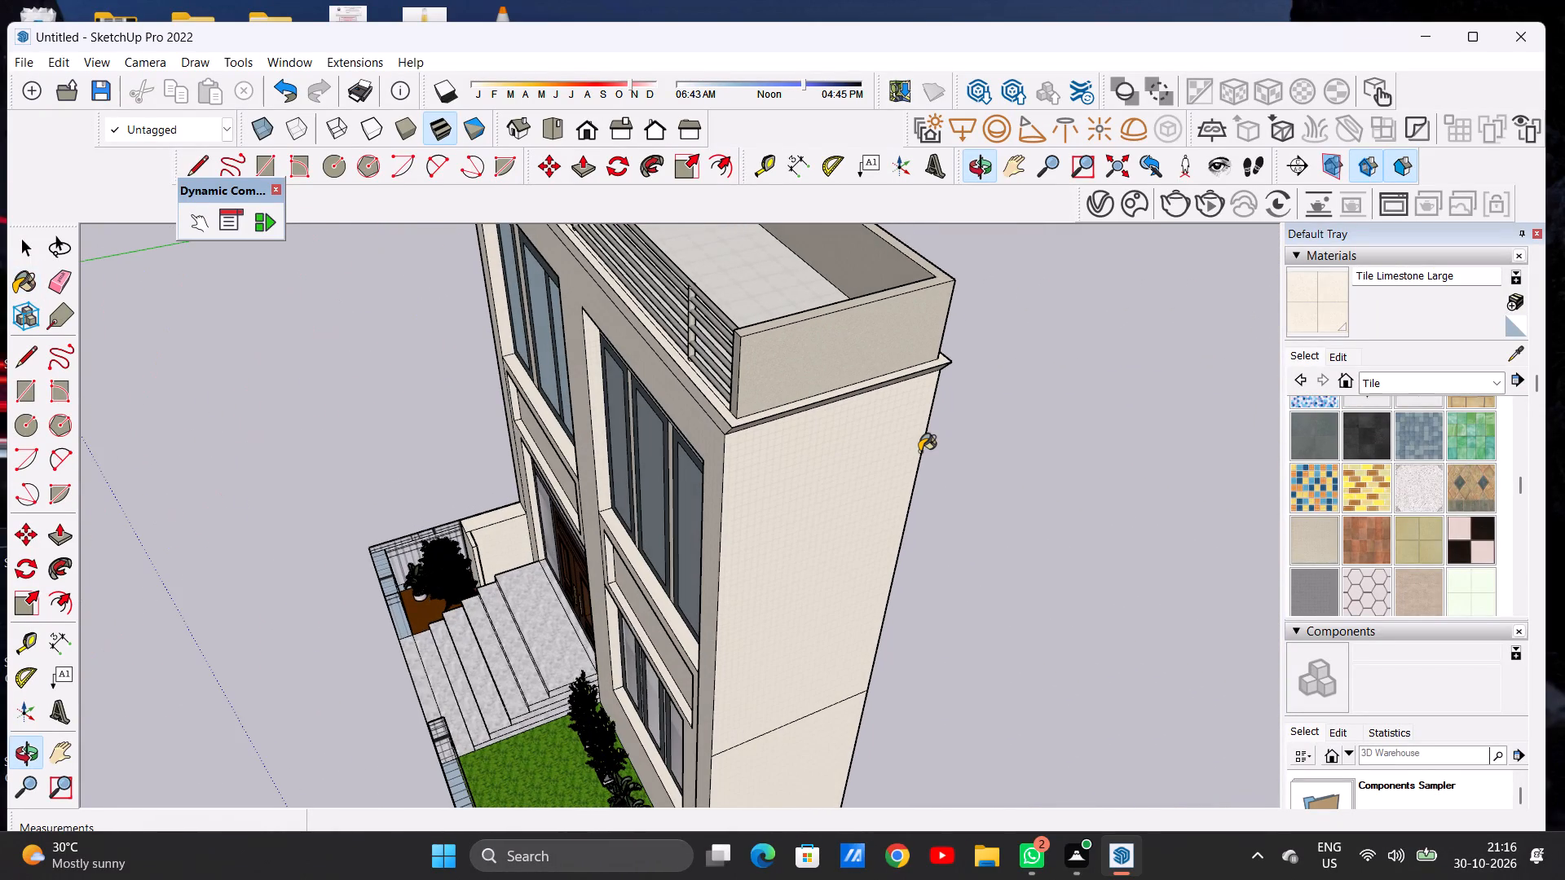
pyautogui.press('space')
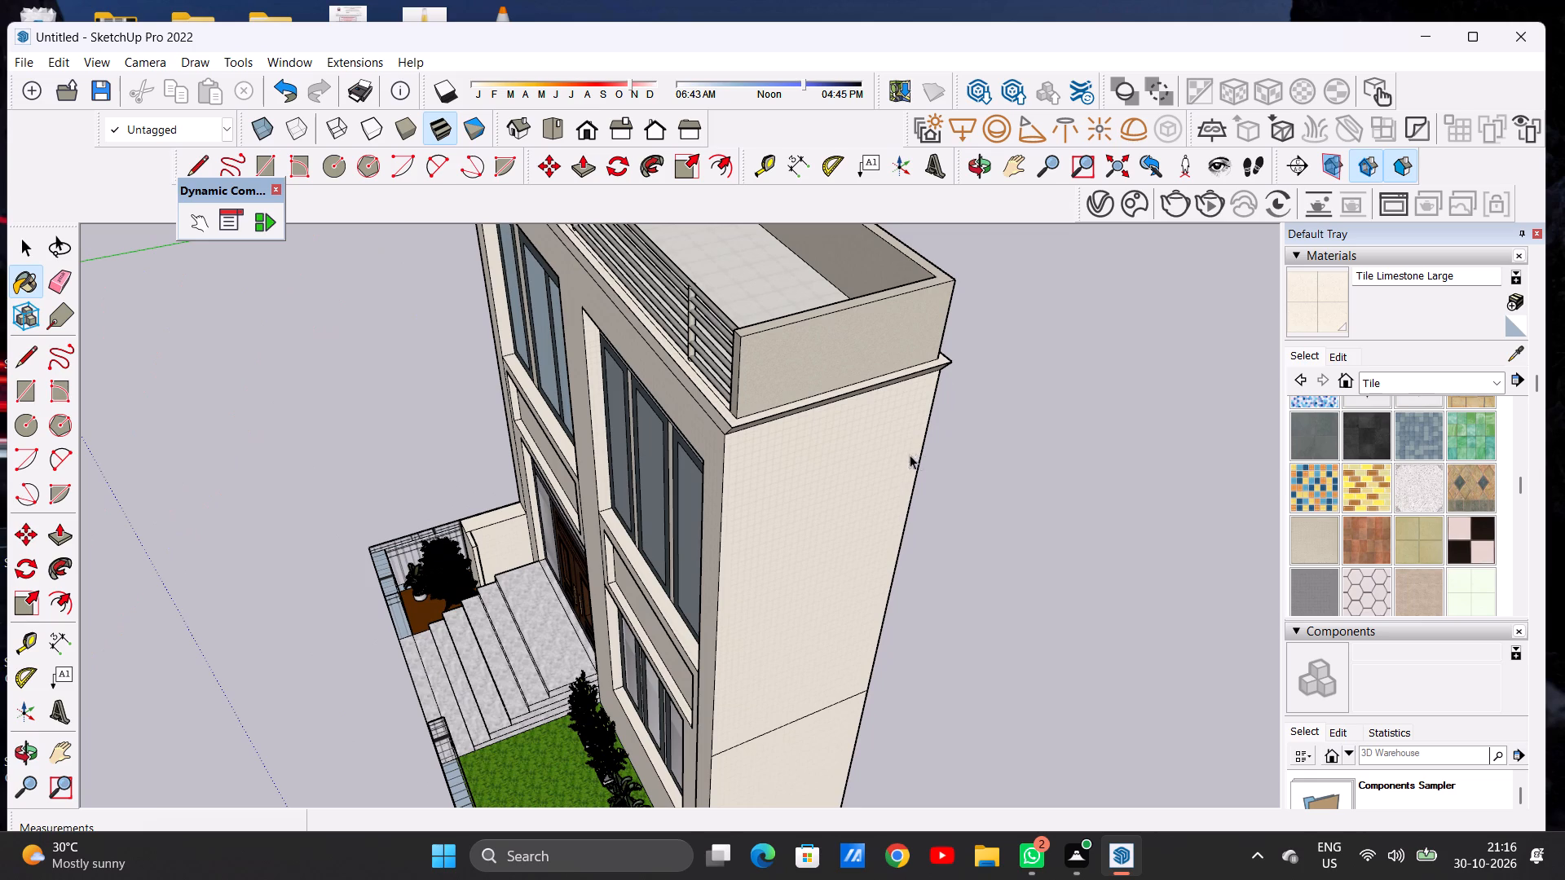
pyautogui.click(580, 131)
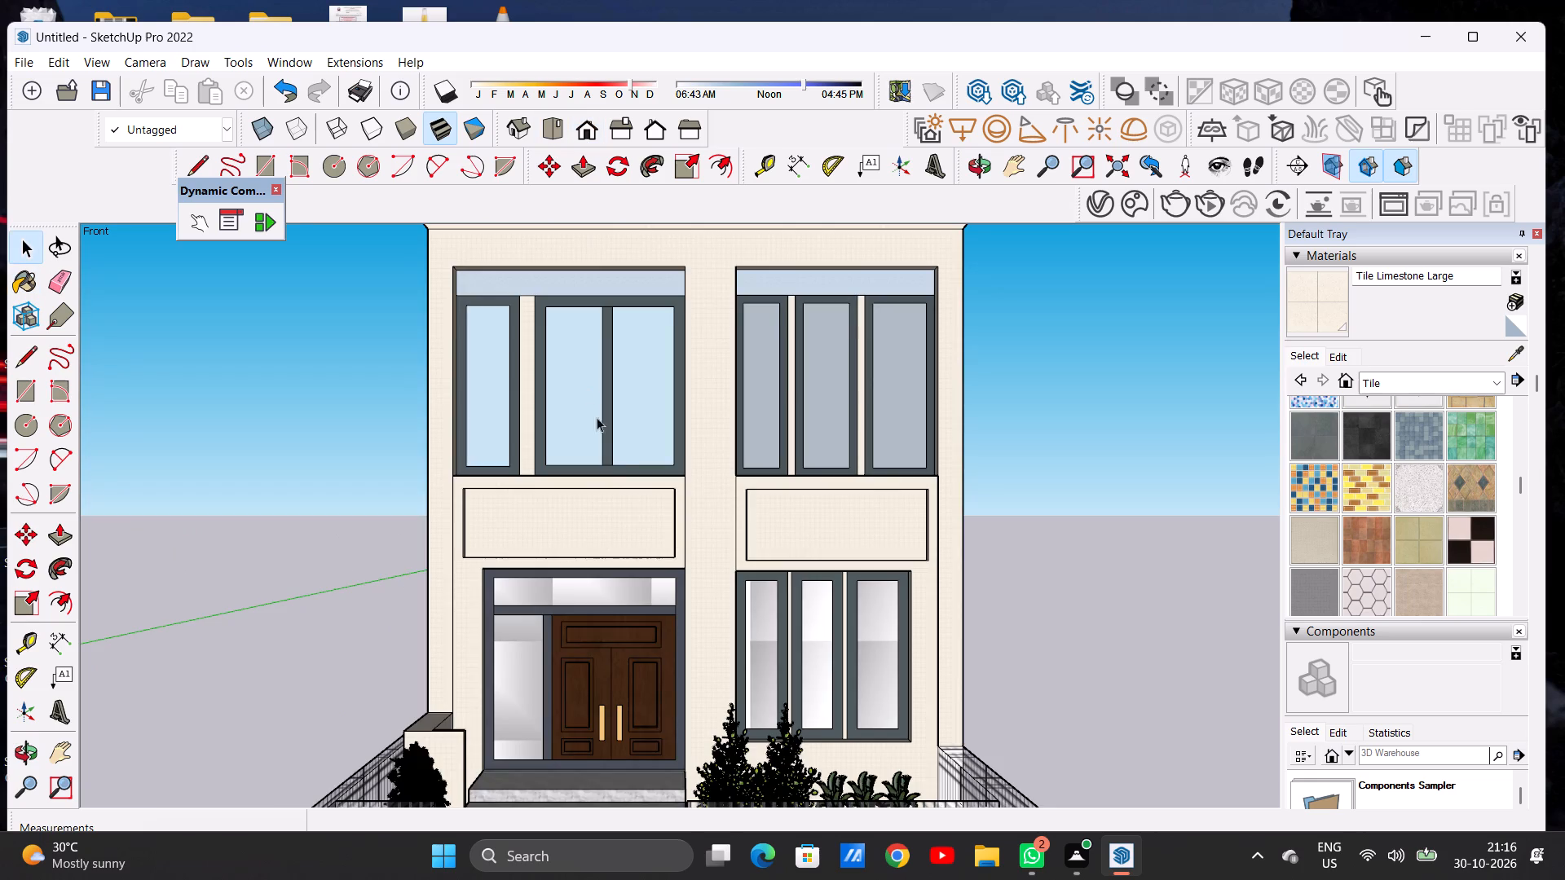
pyautogui.scroll(-20, 608, 477)
pyautogui.scroll(-6, 608, 477)
pyautogui.moveTo(659, 593); pyautogui.dragTo(651, 644, button='middle')
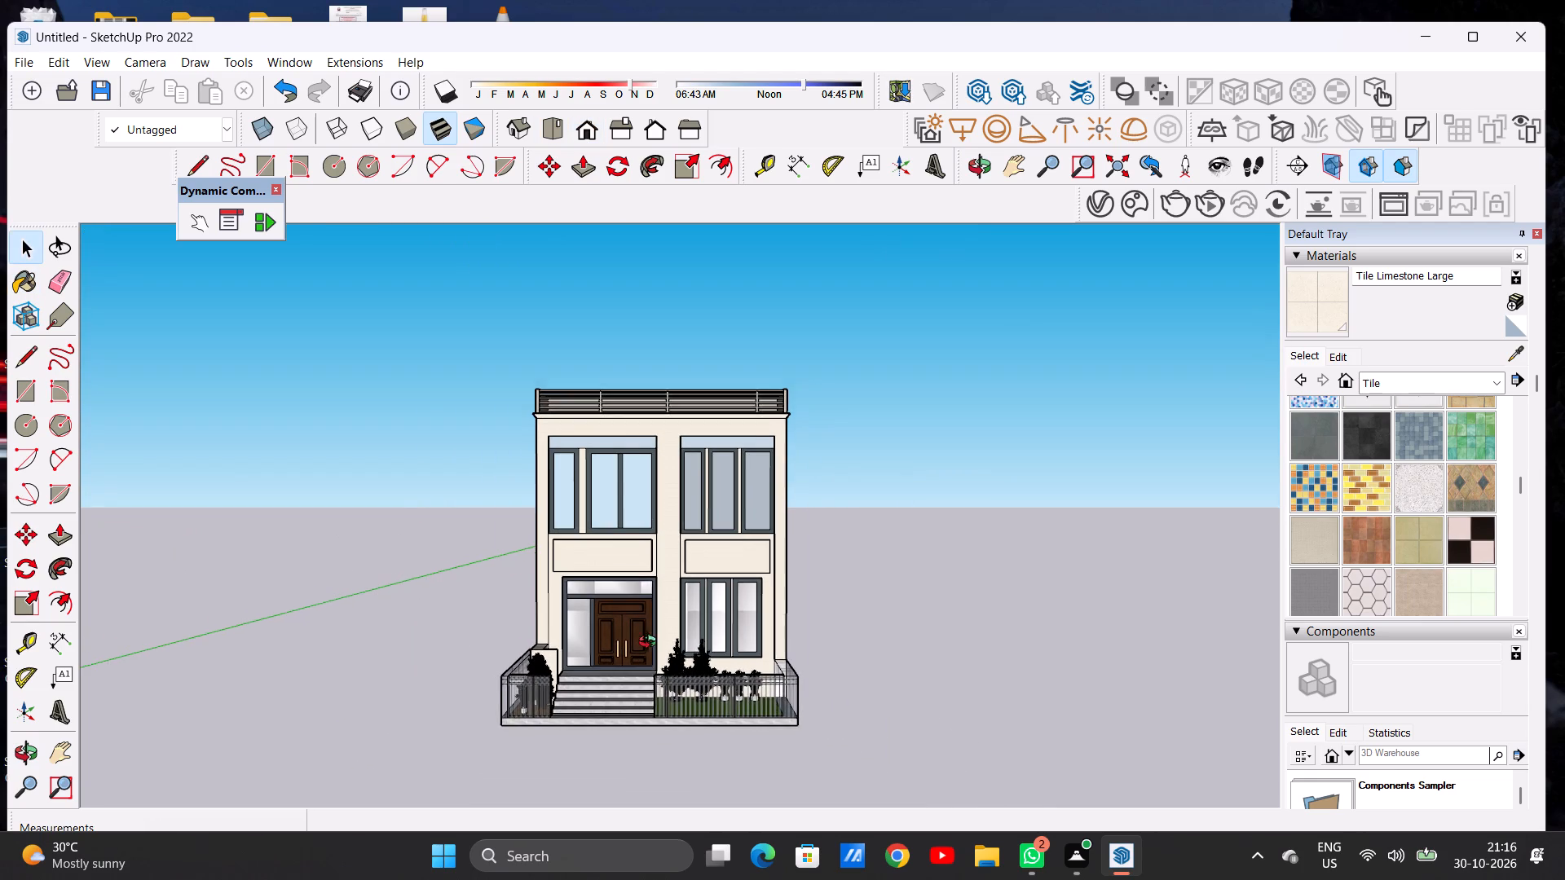
pyautogui.moveTo(651, 644); pyautogui.dragTo(646, 701, button='middle')
pyautogui.scroll(1, 642, 694)
pyautogui.scroll(-1, 642, 694)
pyautogui.scroll(3, 642, 694)
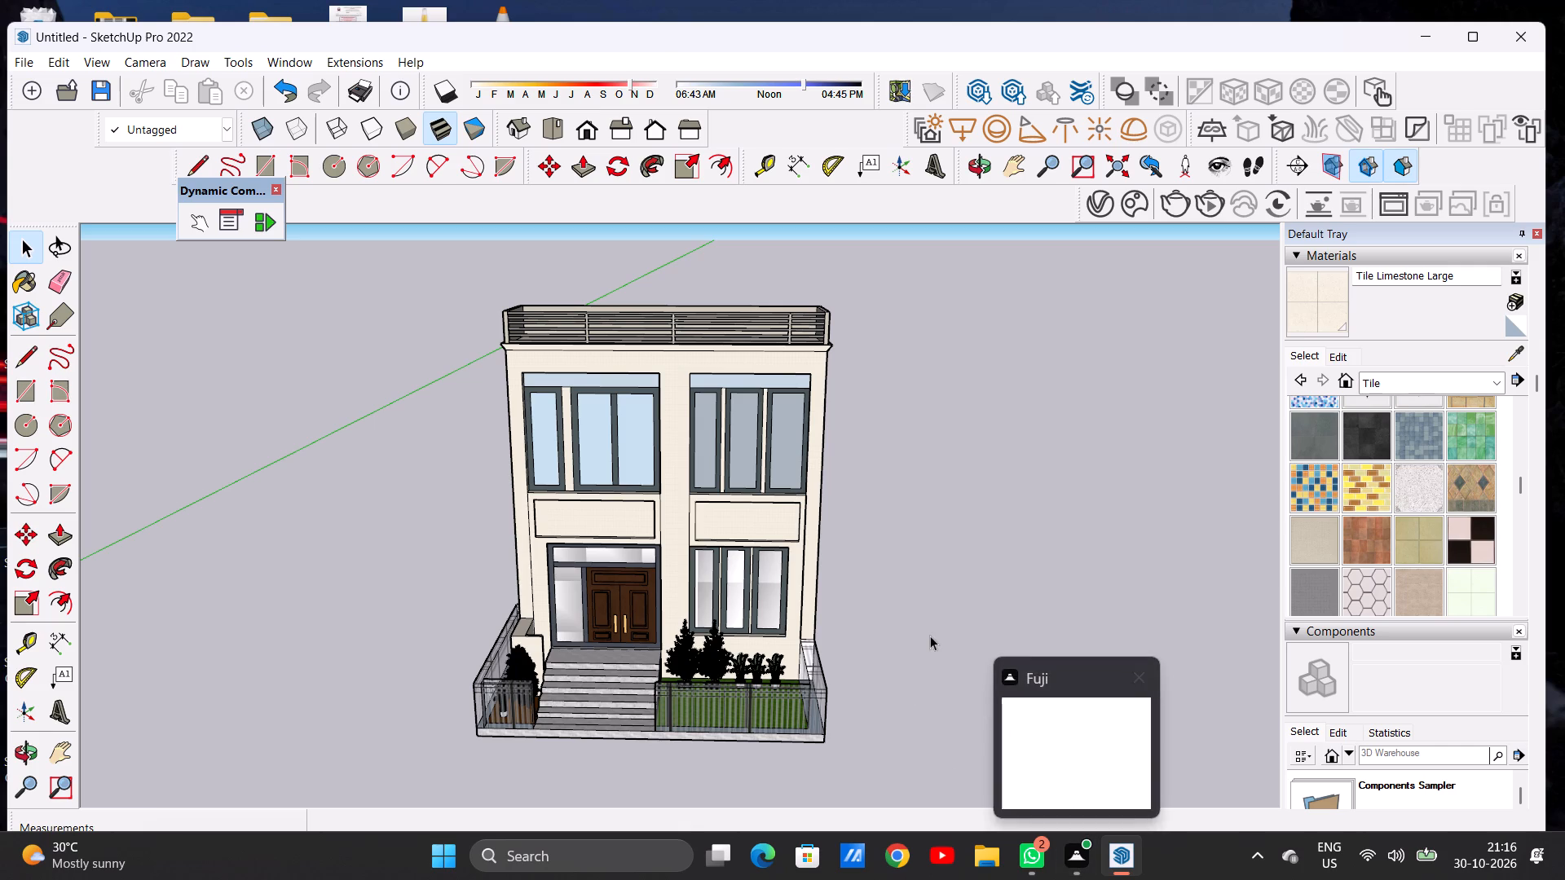
# Save the townhouse model in the Documents folder as a SketchUp file named MADHU 5.
pyautogui.hotkey('ctrl', 's')
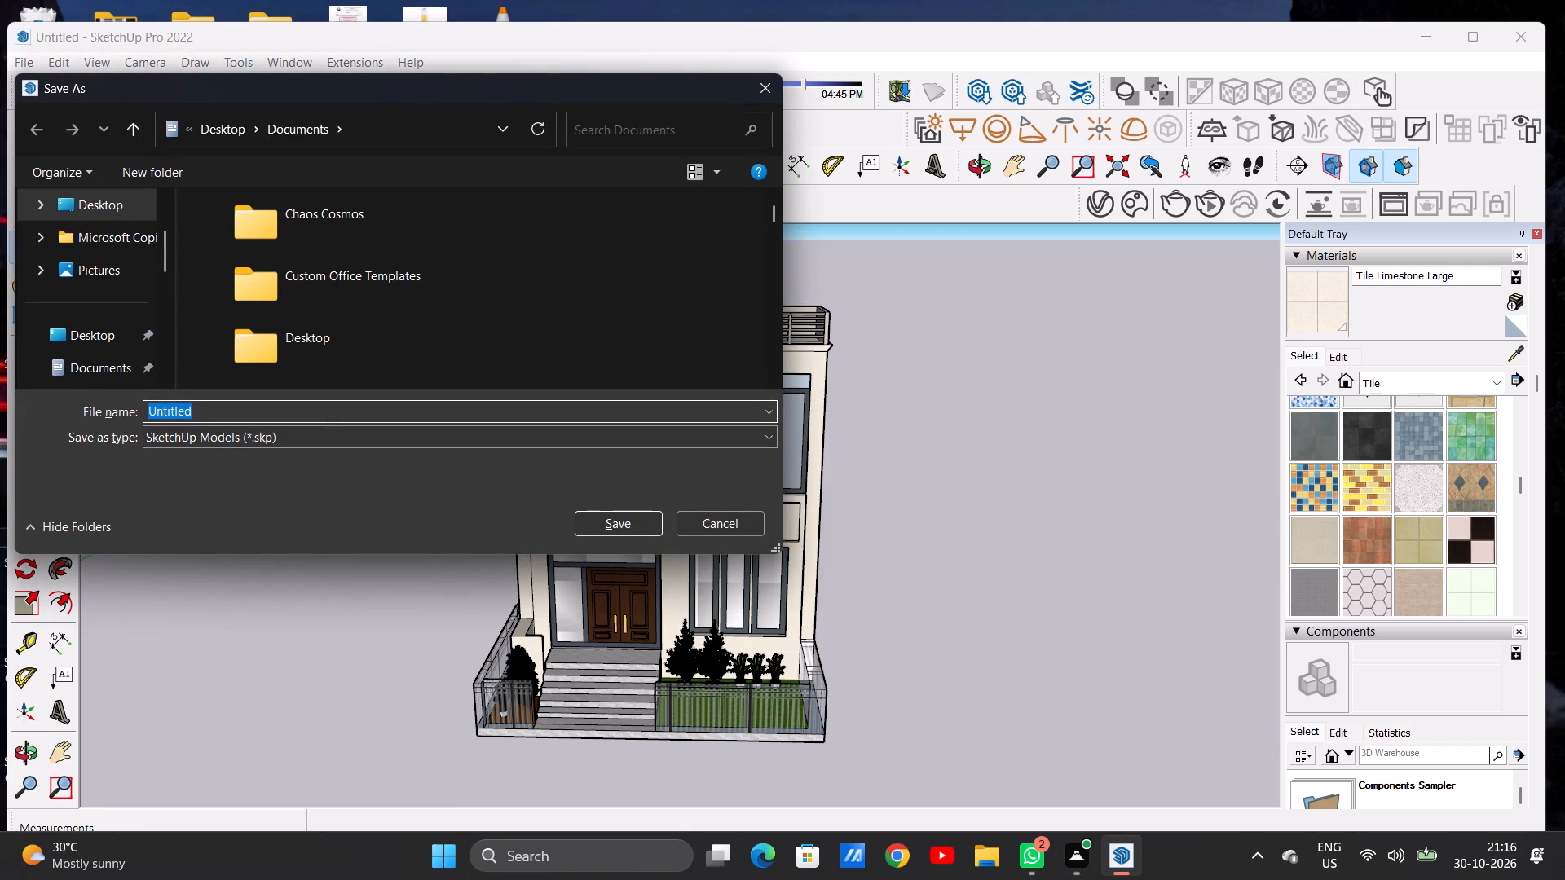
pyautogui.press('BackSpace')
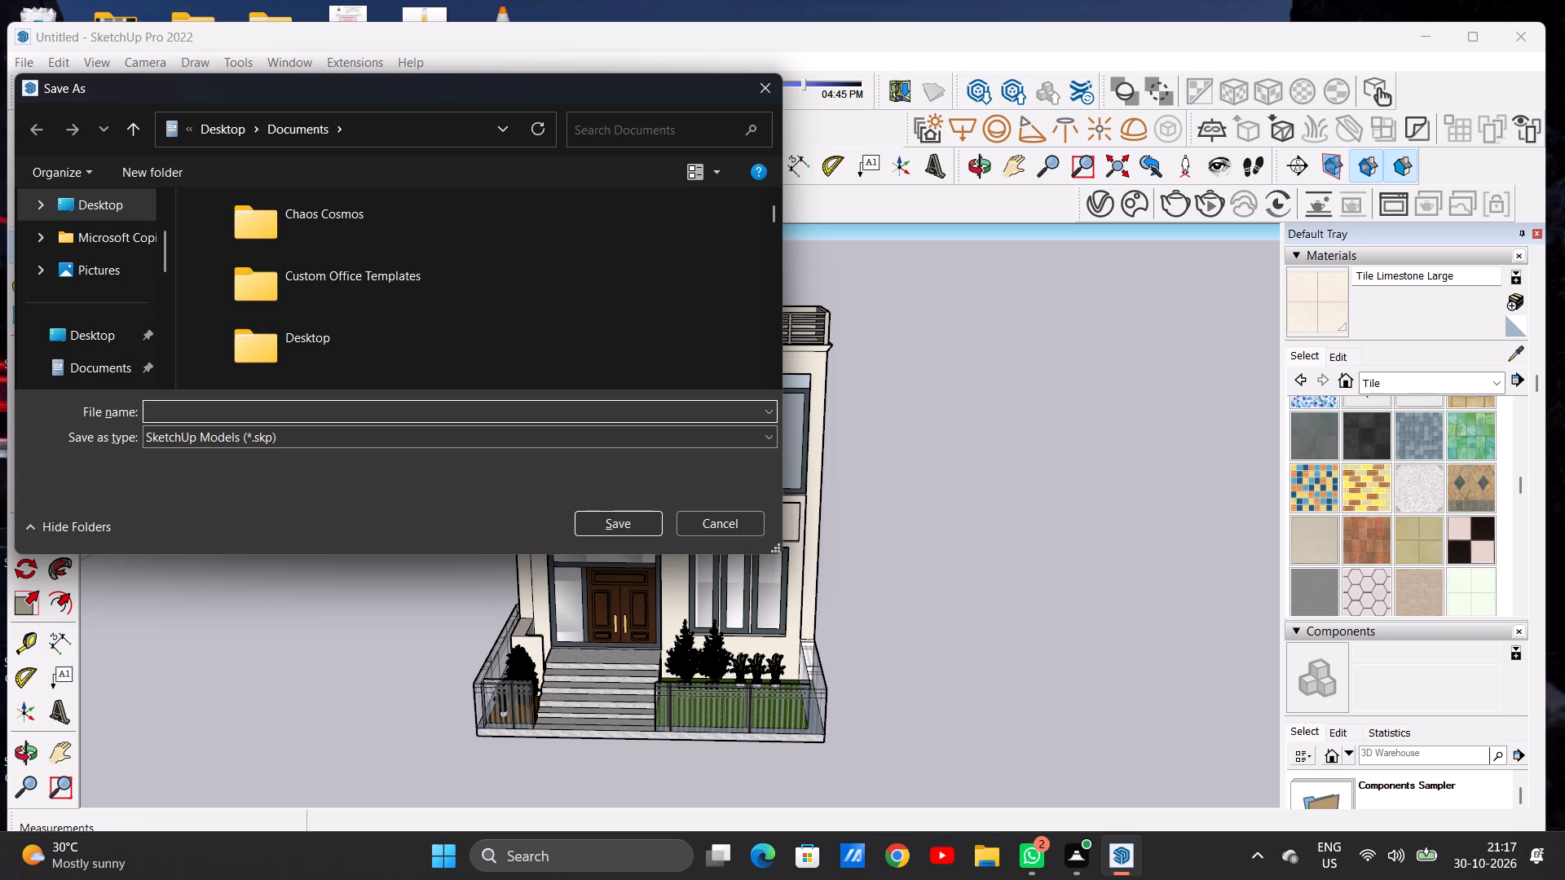
pyautogui.write('LA')
pyautogui.press('BackSpace')
pyautogui.press('BackSpace')
pyautogui.press('BackSpace')
pyautogui.press('BackSpace')
pyautogui.write('LALLI')
pyautogui.press('space')
pyautogui.press('space')
pyautogui.press('BackSpace')
pyautogui.press('BackSpace')
pyautogui.press('BackSpace')
pyautogui.press('BackSpace')
pyautogui.press('BackSpace')
pyautogui.press('BackSpace')
pyautogui.press('BackSpace')
pyautogui.press('BackSpace')
pyautogui.press('BackSpace')
pyautogui.press('BackSpace')
pyautogui.press('BackSpace')
pyautogui.press('BackSpace')
pyautogui.press('BackSpace')
pyautogui.press('BackSpace')
pyautogui.press('BackSpace')
pyautogui.press('BackSpace')
pyautogui.press('BackSpace')
pyautogui.press('s')
pyautogui.press('BackSpace')
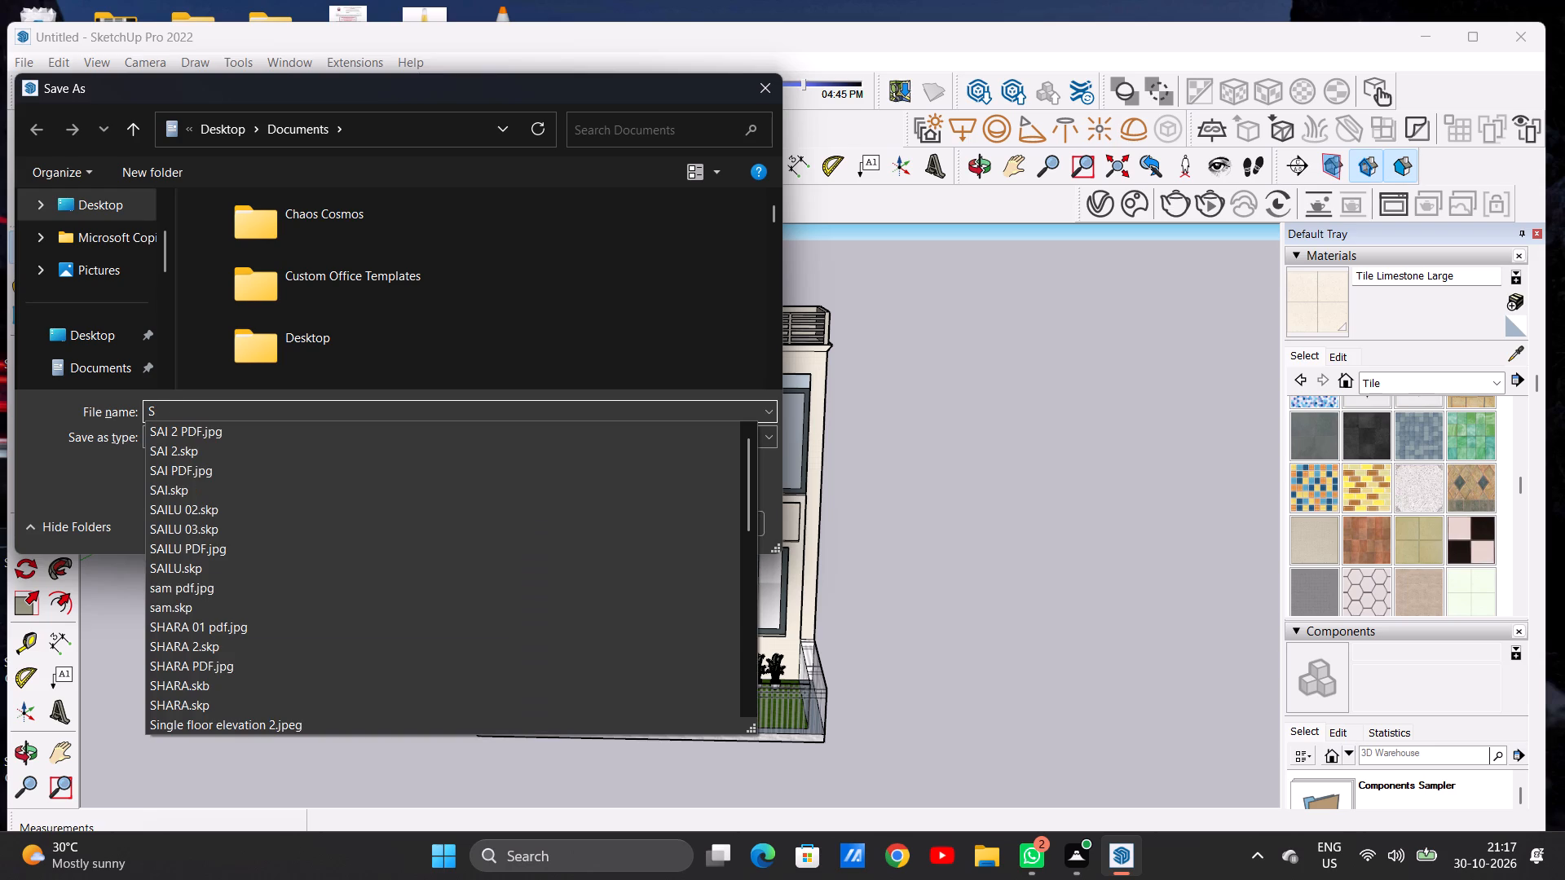
pyautogui.write('MADG')
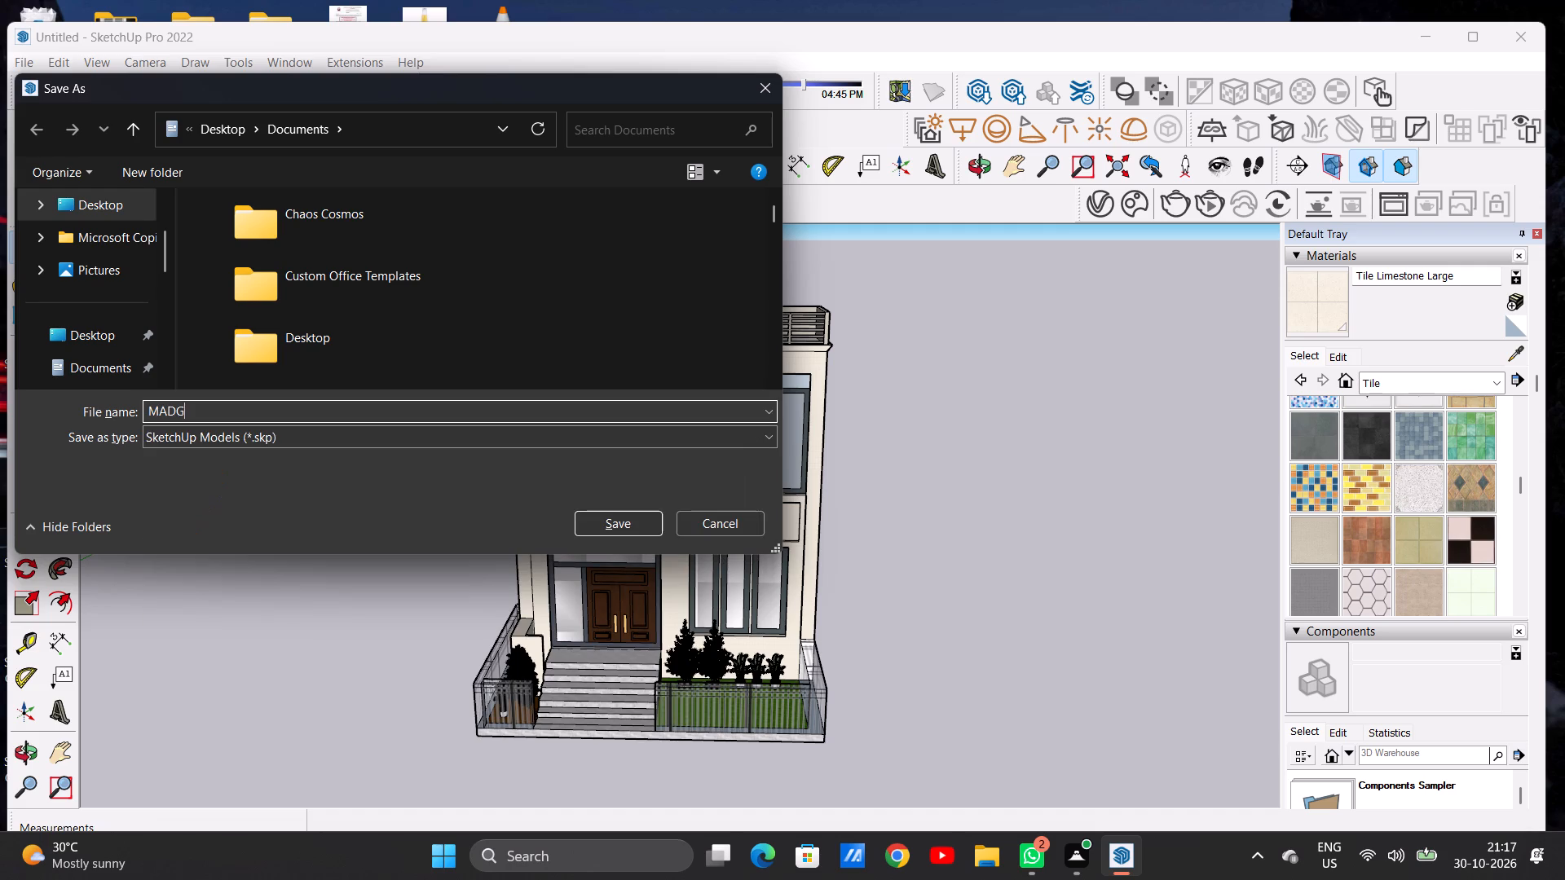
pyautogui.press('u')
pyautogui.press('BackSpace')
pyautogui.press('BackSpace')
pyautogui.press('BackSpace')
pyautogui.press('BackSpace')
pyautogui.press('BackSpace')
pyautogui.press('BackSpace')
pyautogui.press('BackSpace')
pyautogui.press('BackSpace')
pyautogui.press('BackSpace')
pyautogui.press('BackSpace')
pyautogui.press('BackSpace')
pyautogui.press('BackSpace')
pyautogui.press('BackSpace')
pyautogui.press('BackSpace')
pyautogui.write('MADHU')
pyautogui.press('space')
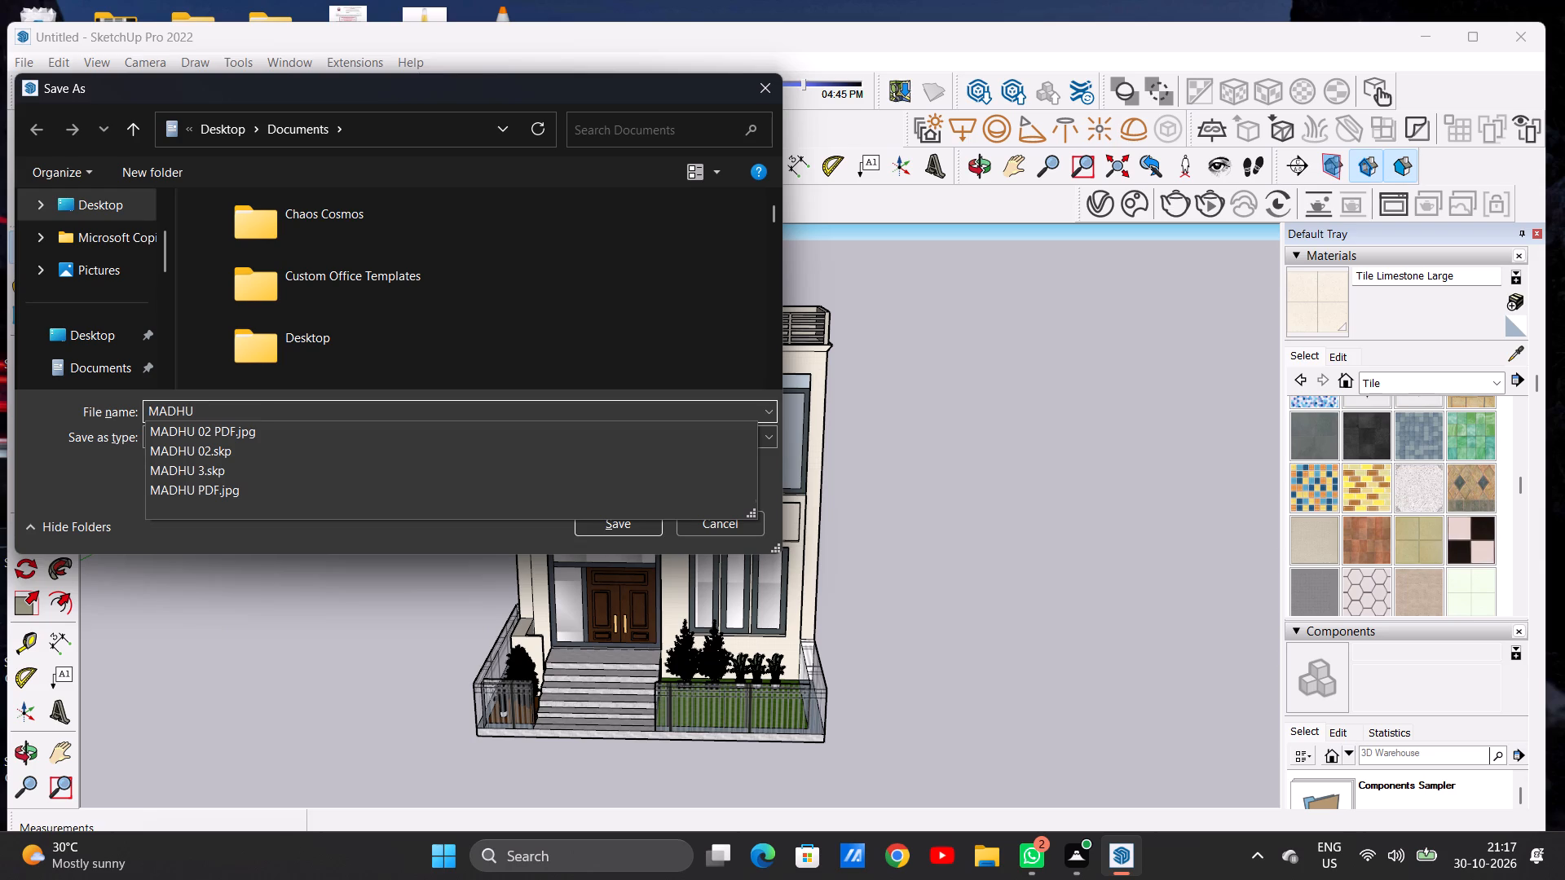
pyautogui.press('5')
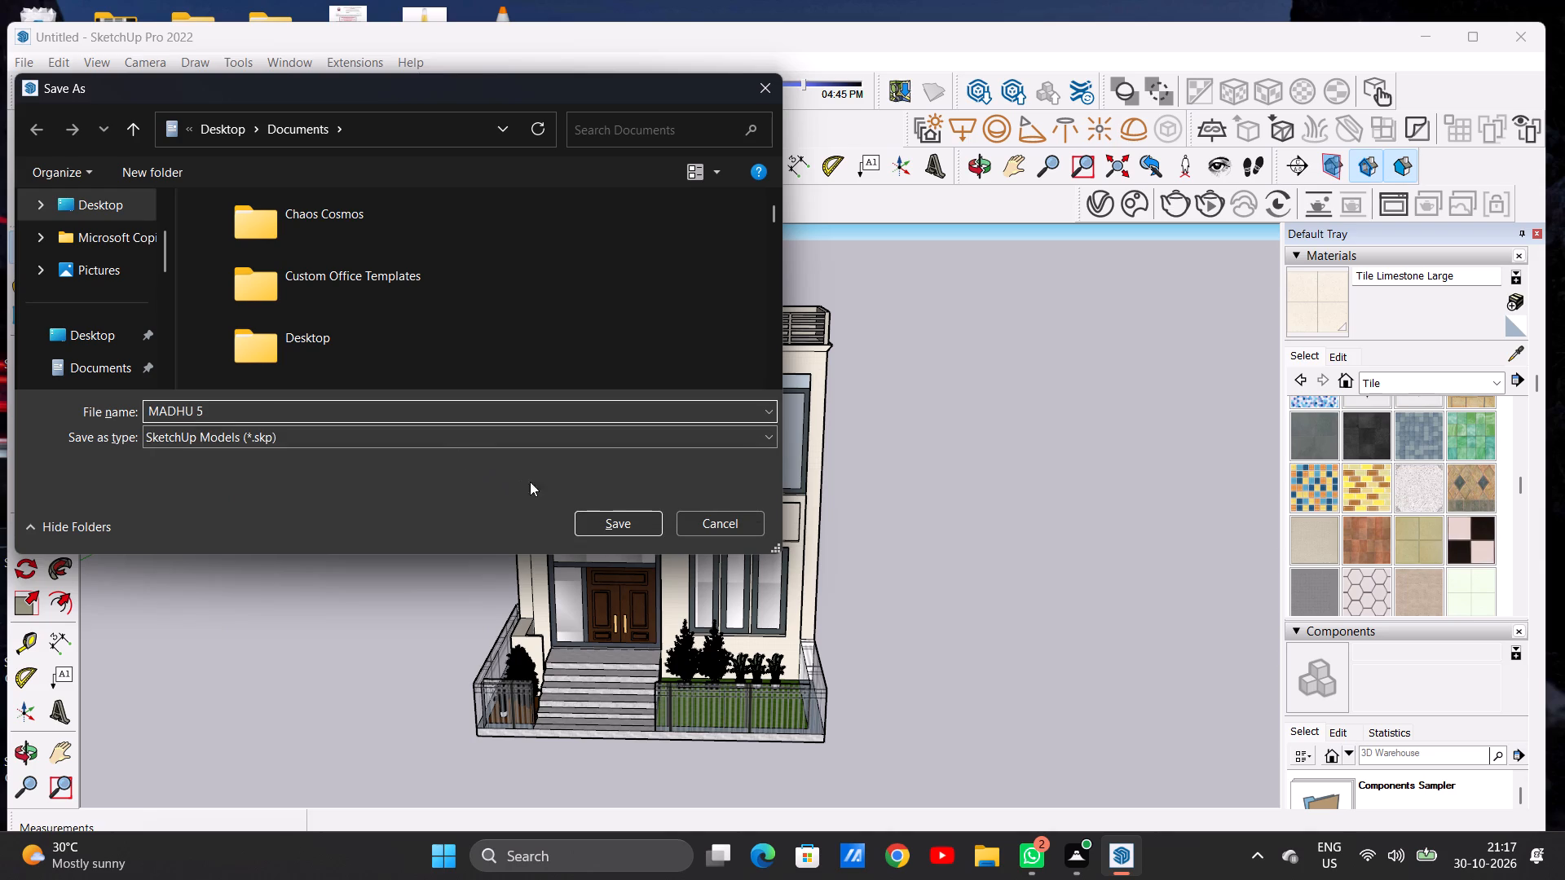
pyautogui.click(614, 519)
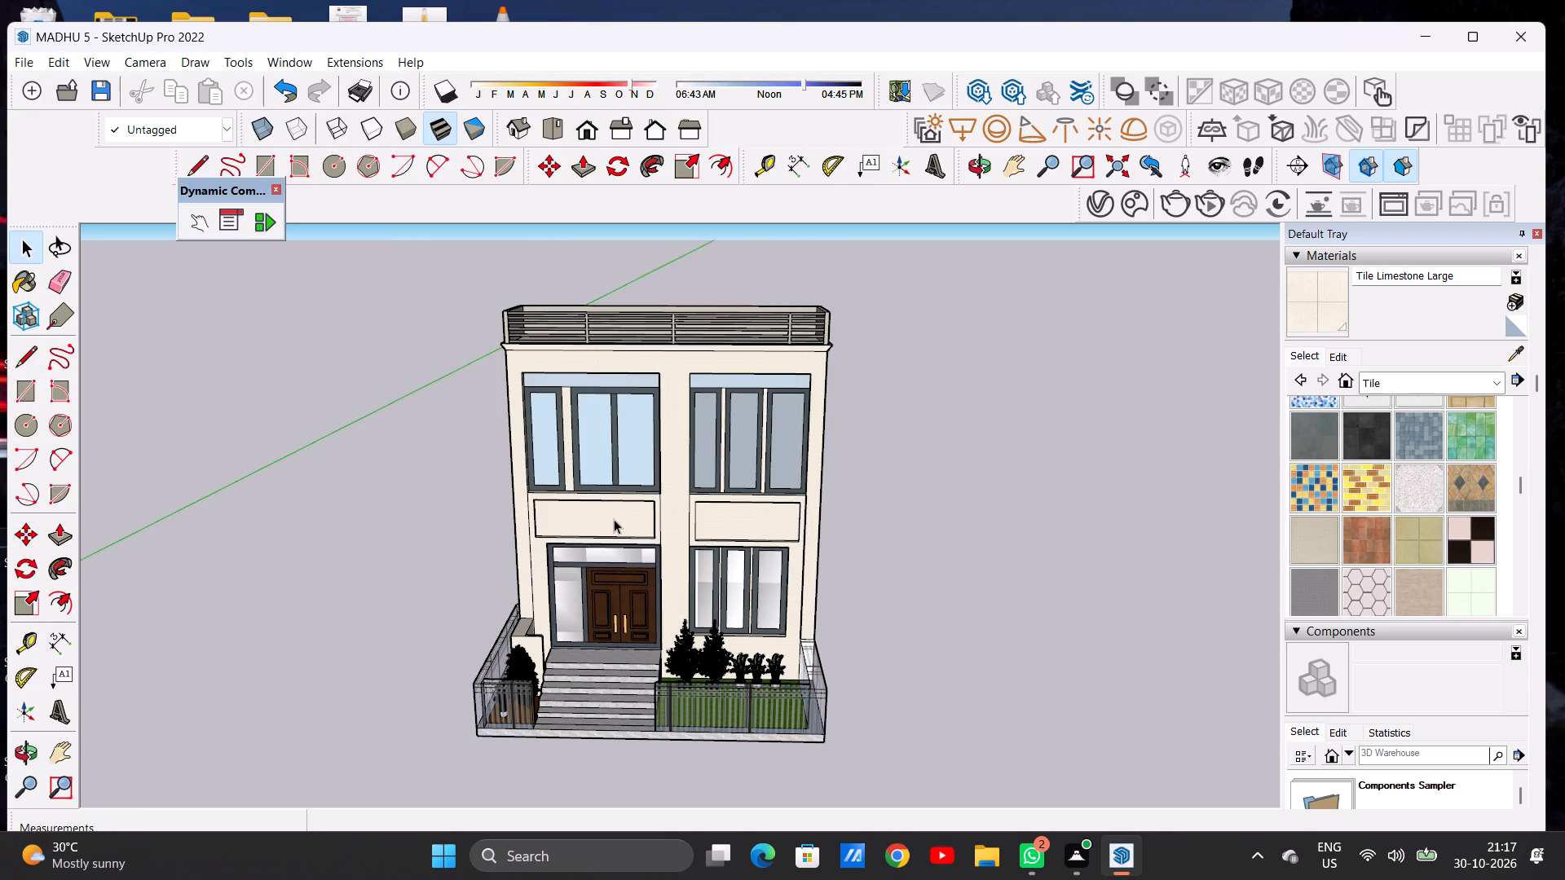
# Export the front view as a 2D JPEG image named MADHU 5 PDF in the Downloads folder.
pyautogui.click(27, 58)
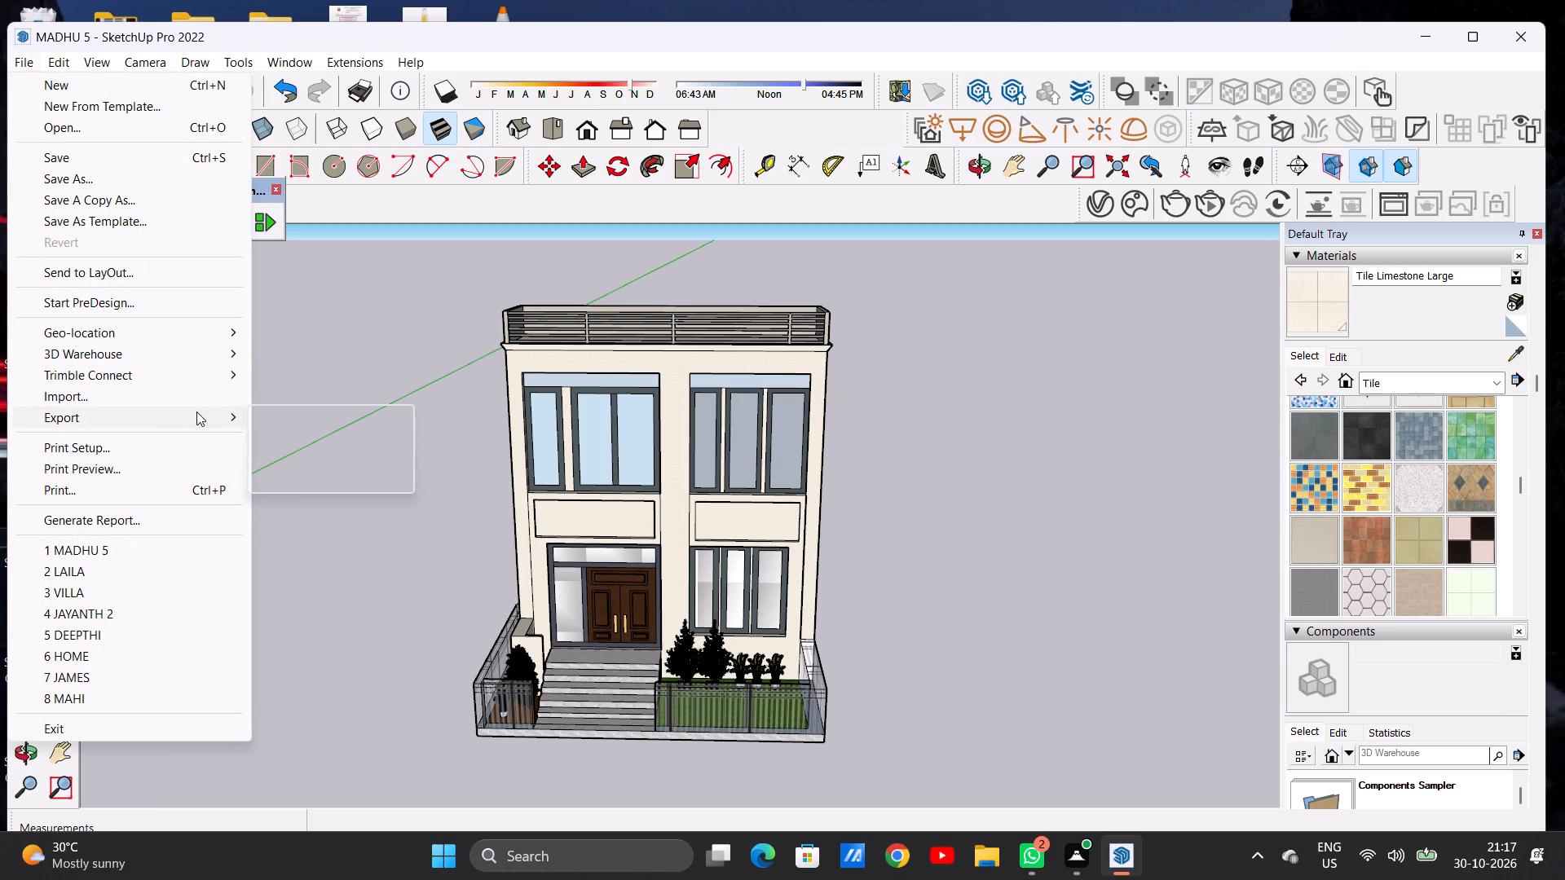
pyautogui.click(267, 442)
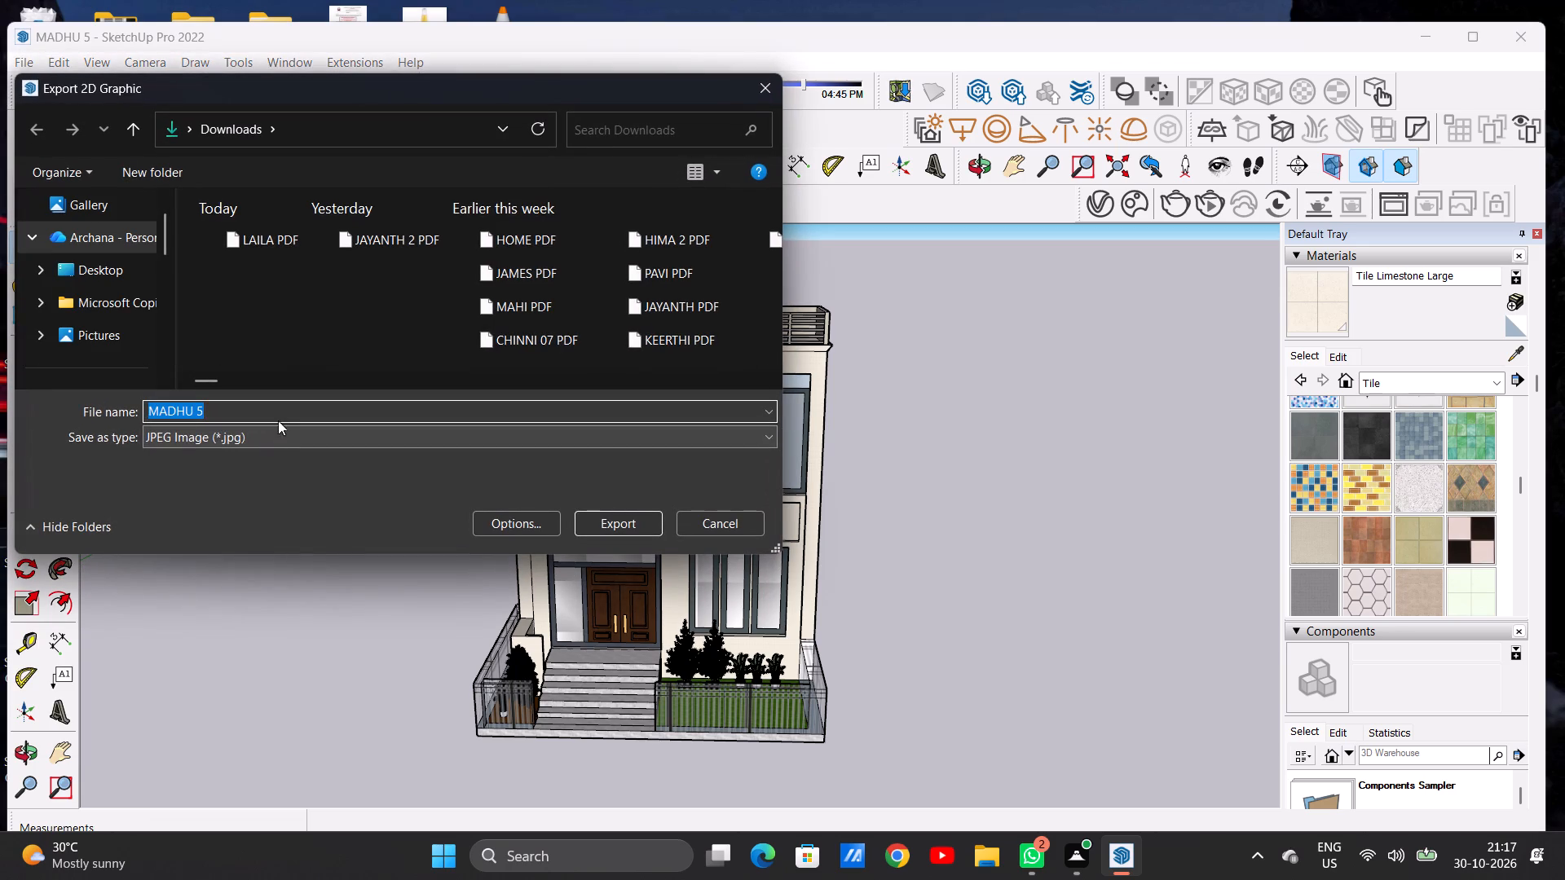
pyautogui.click(282, 415)
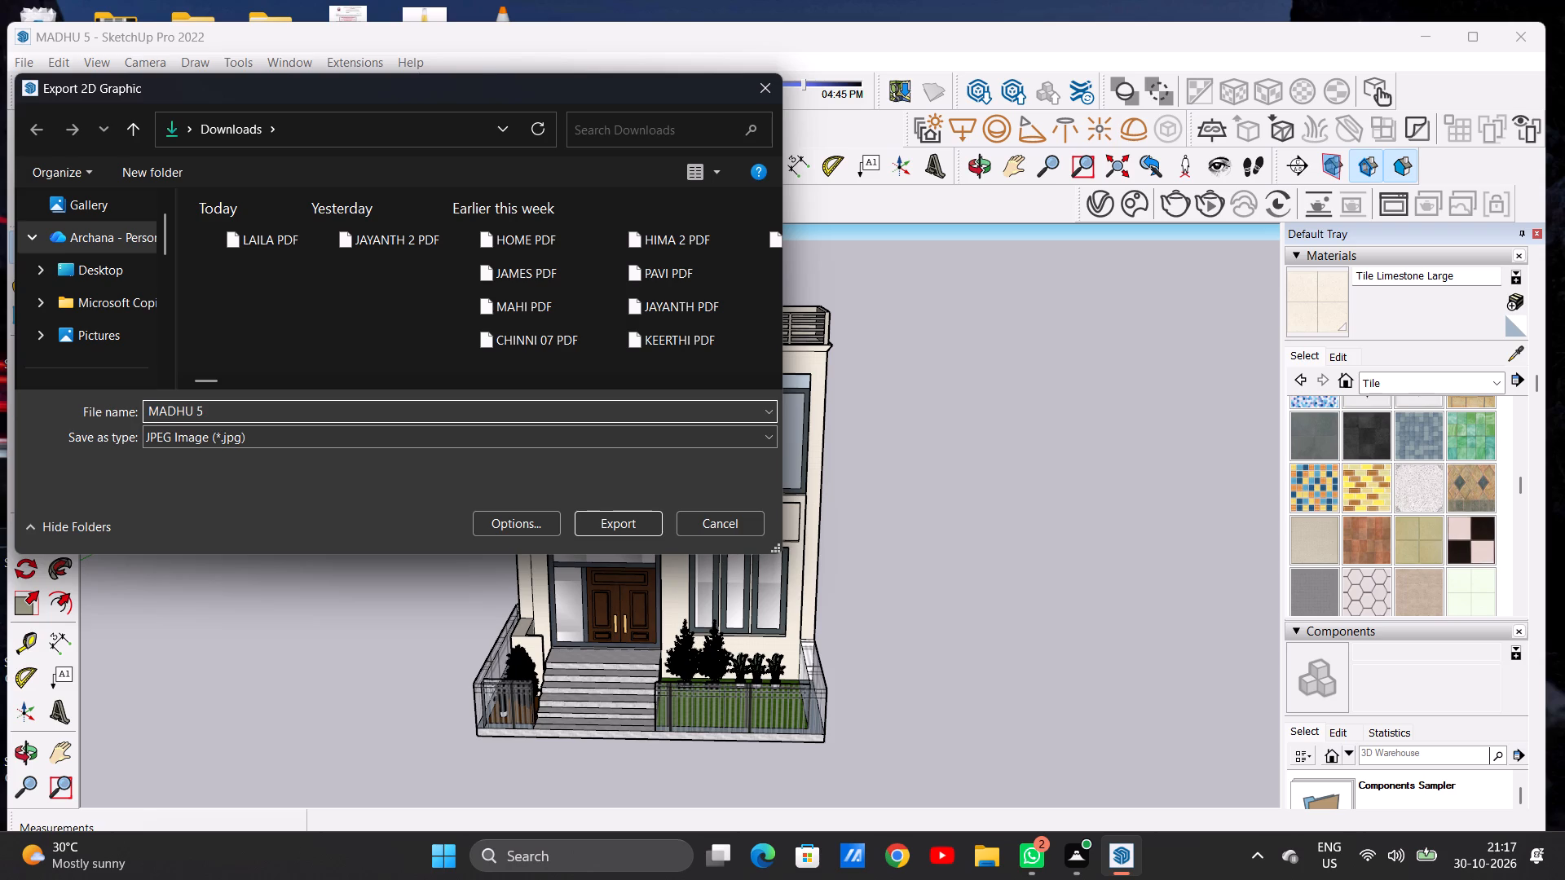
pyautogui.press('space')
pyautogui.write('PDF')
pyautogui.click(609, 525)
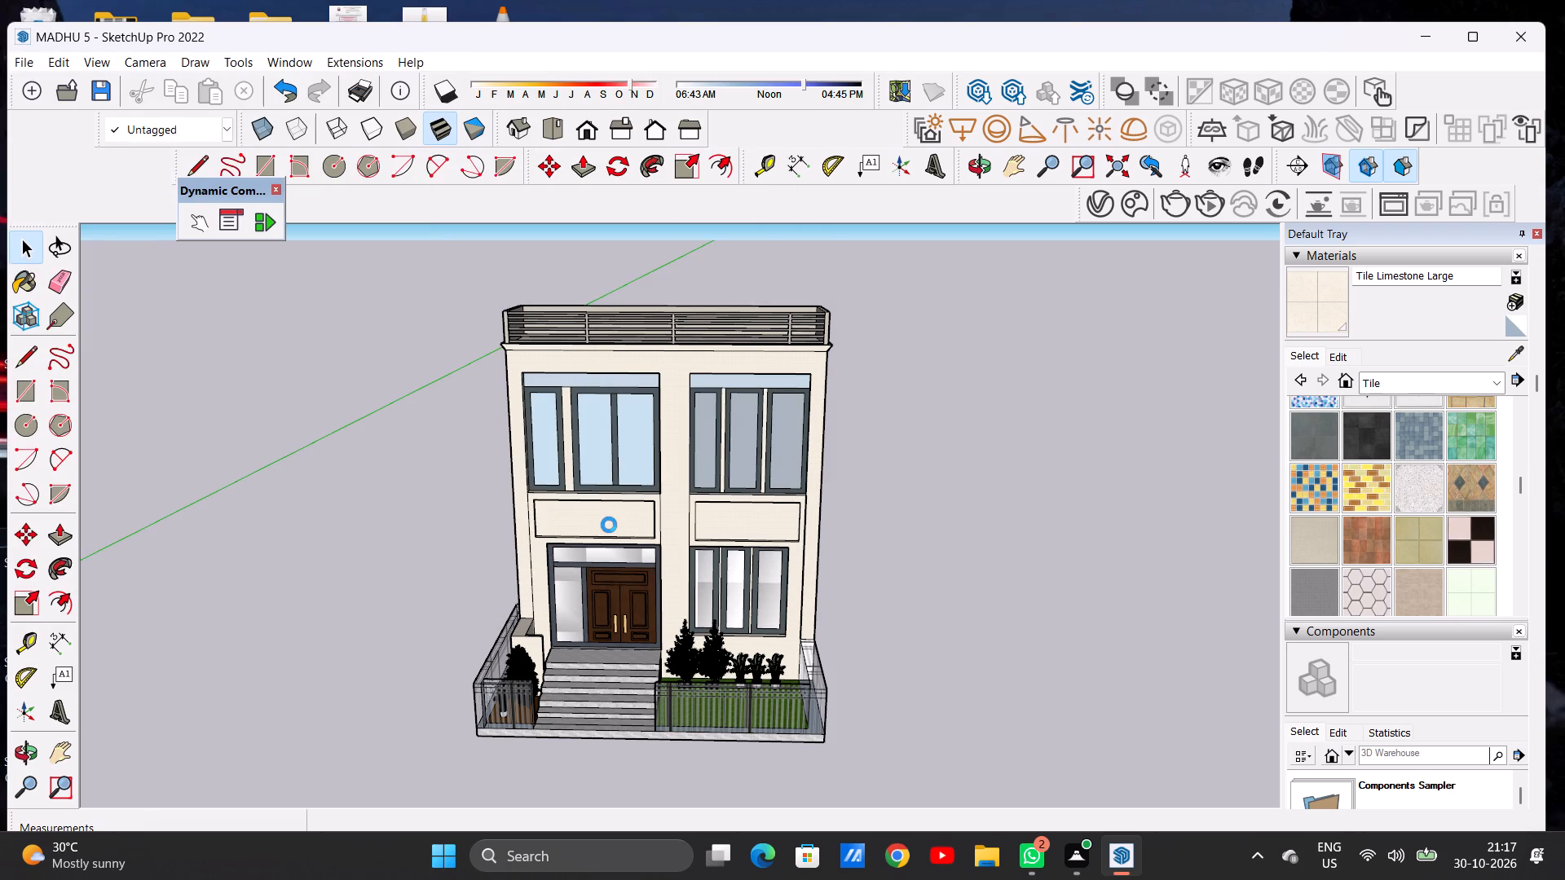